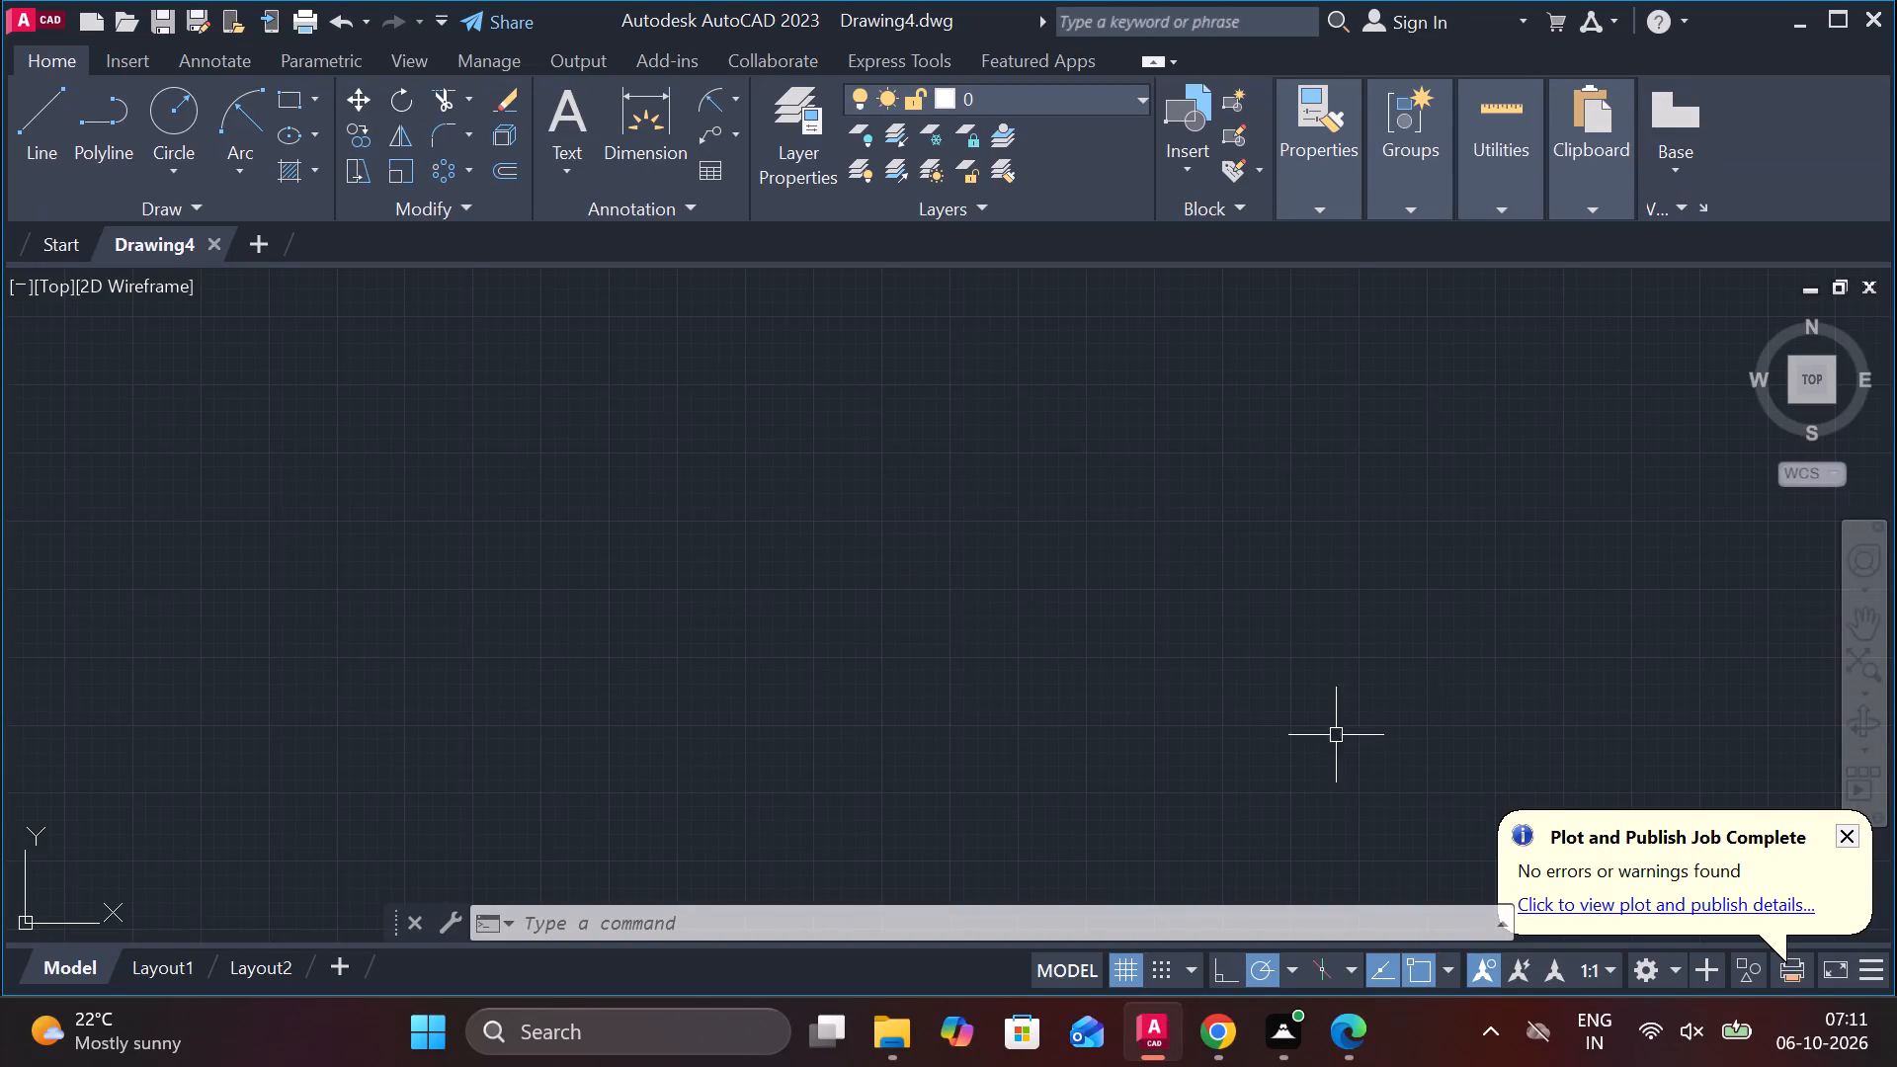
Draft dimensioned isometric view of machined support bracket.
Turn on isometric drafting with the left isoplane.
click(1328, 967)
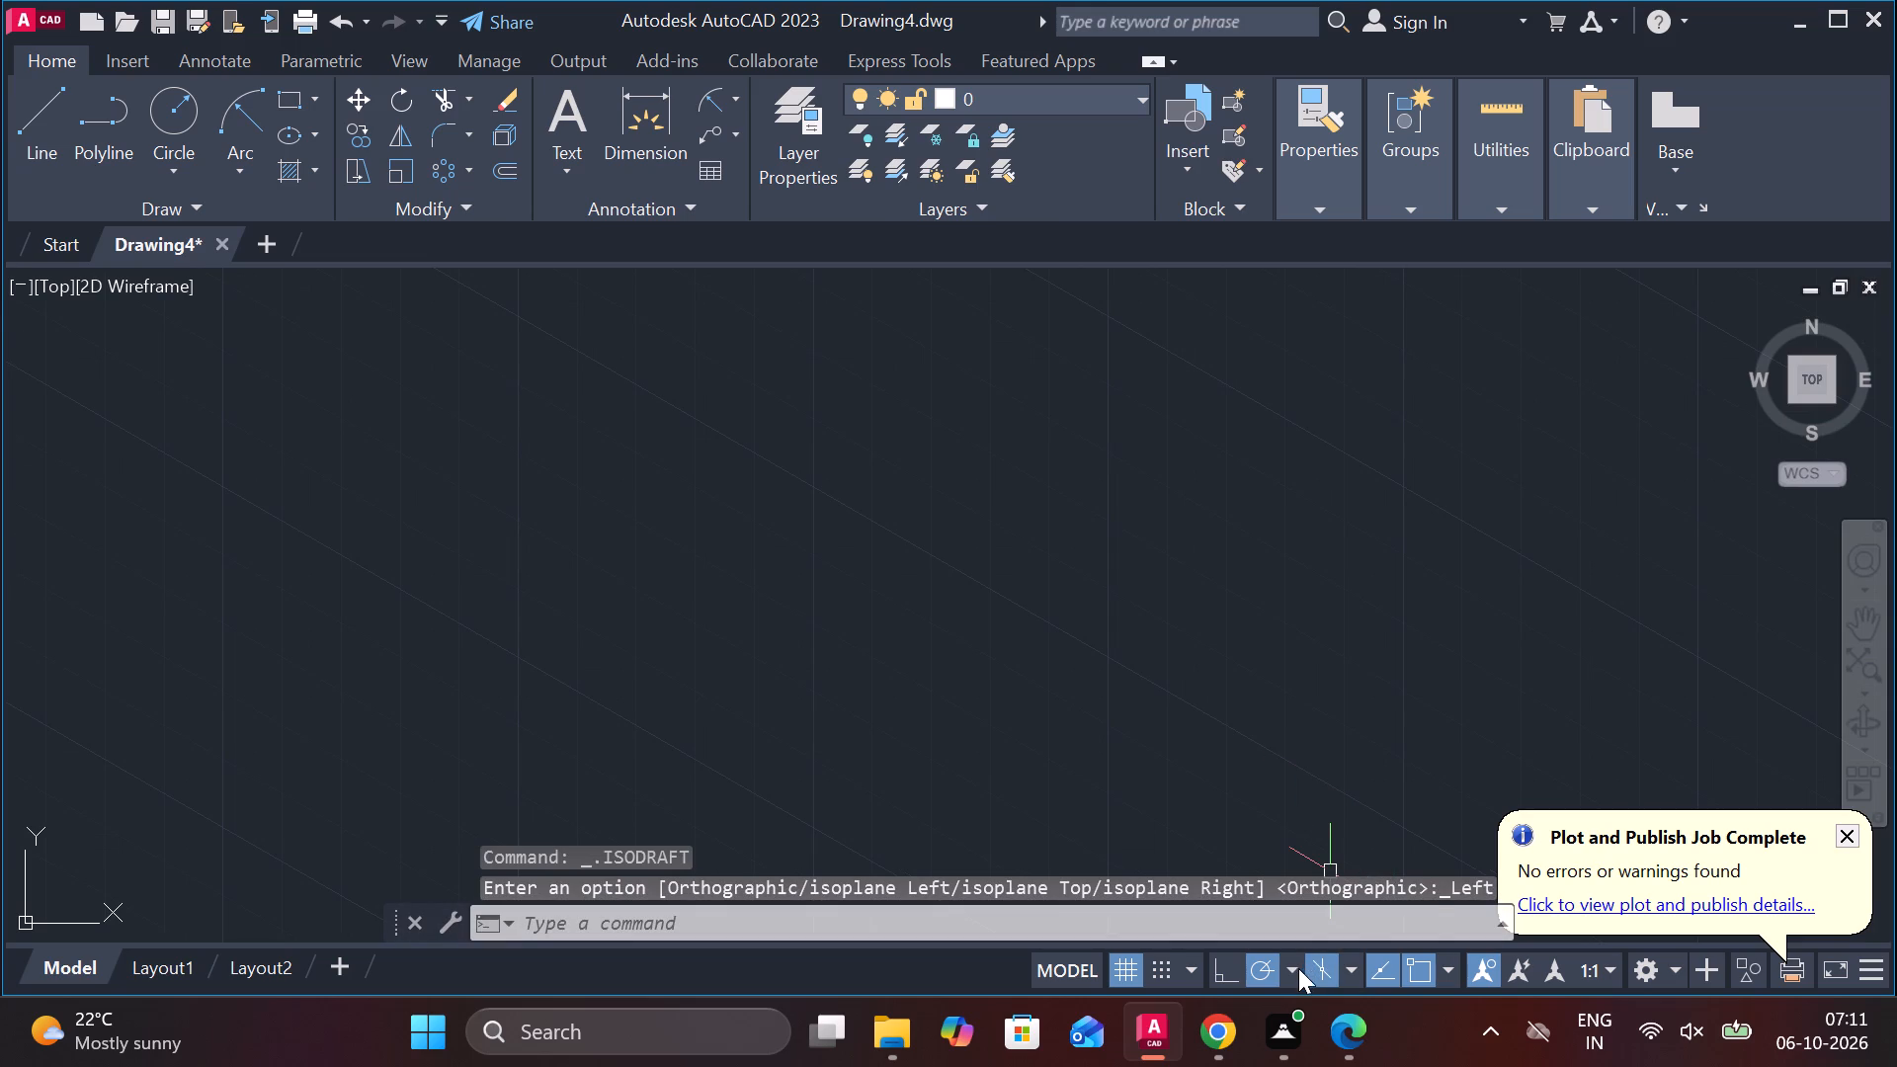
click(1298, 968)
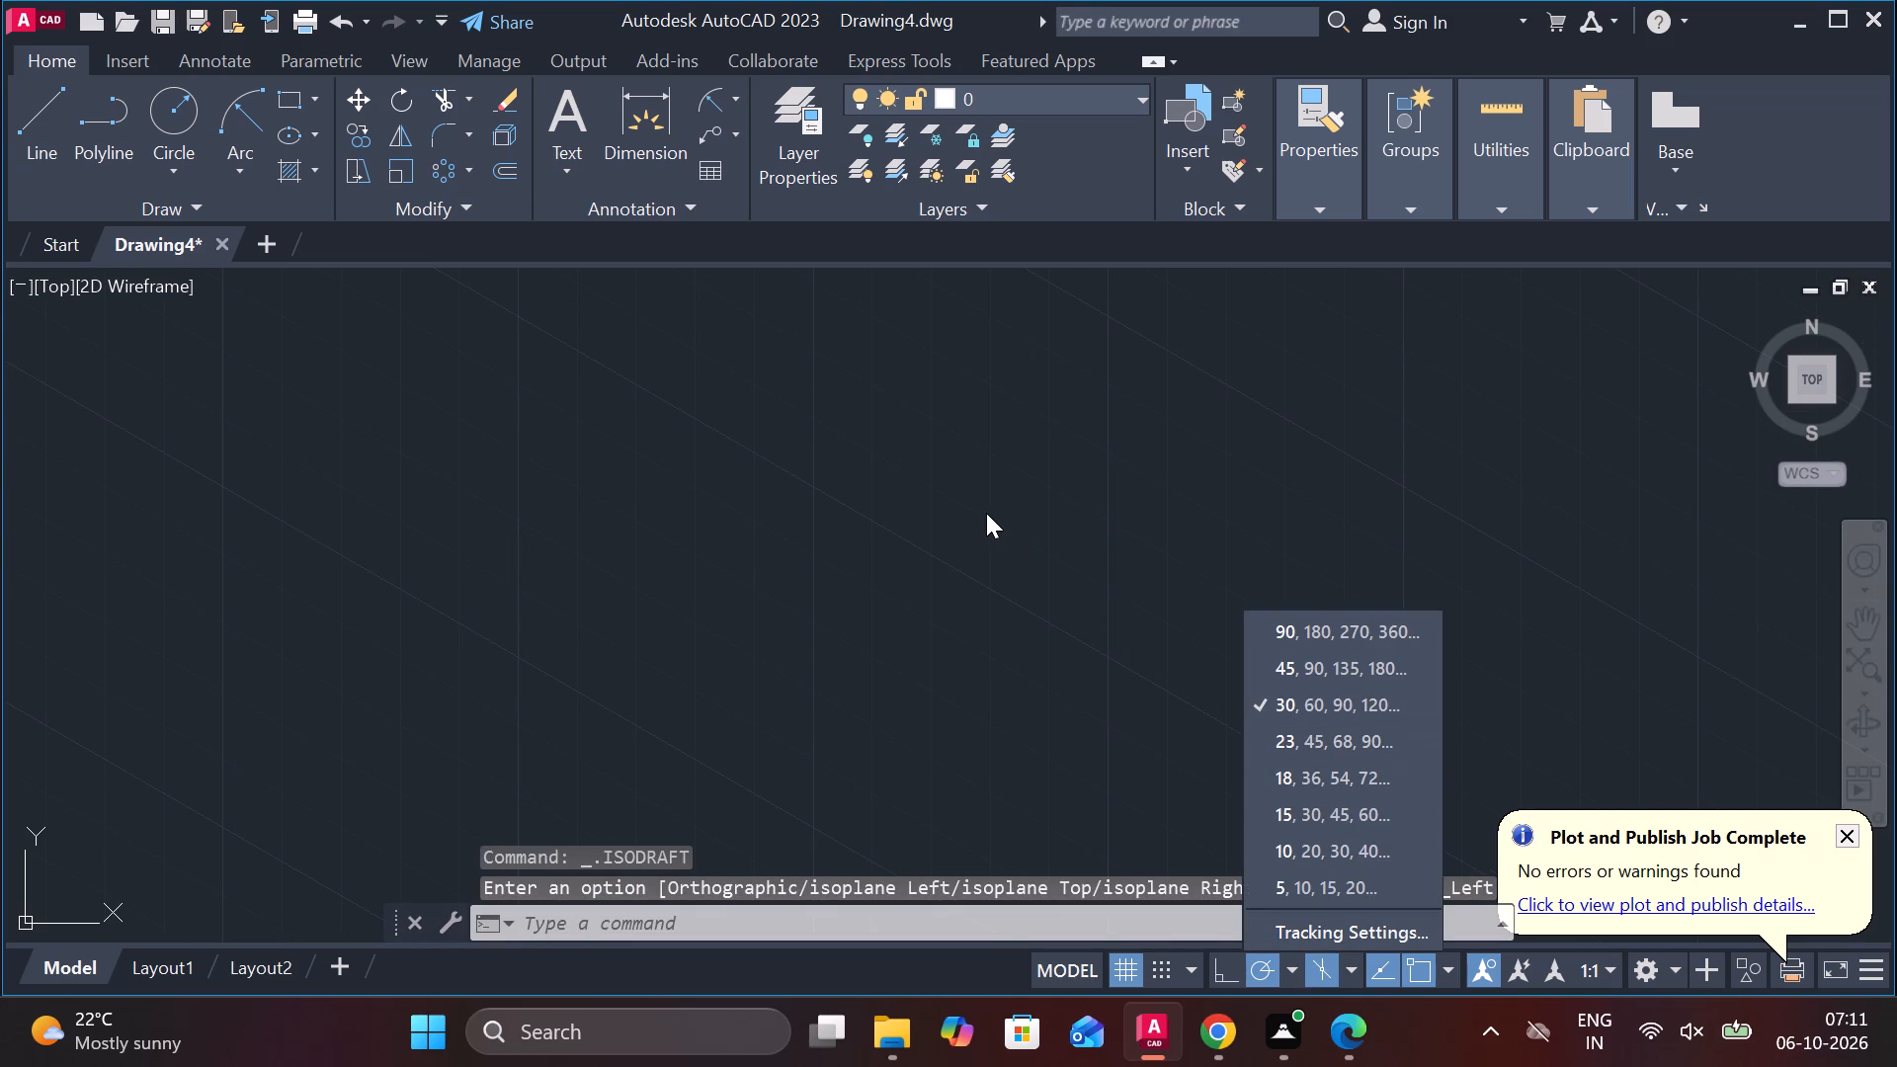
key(Escape)
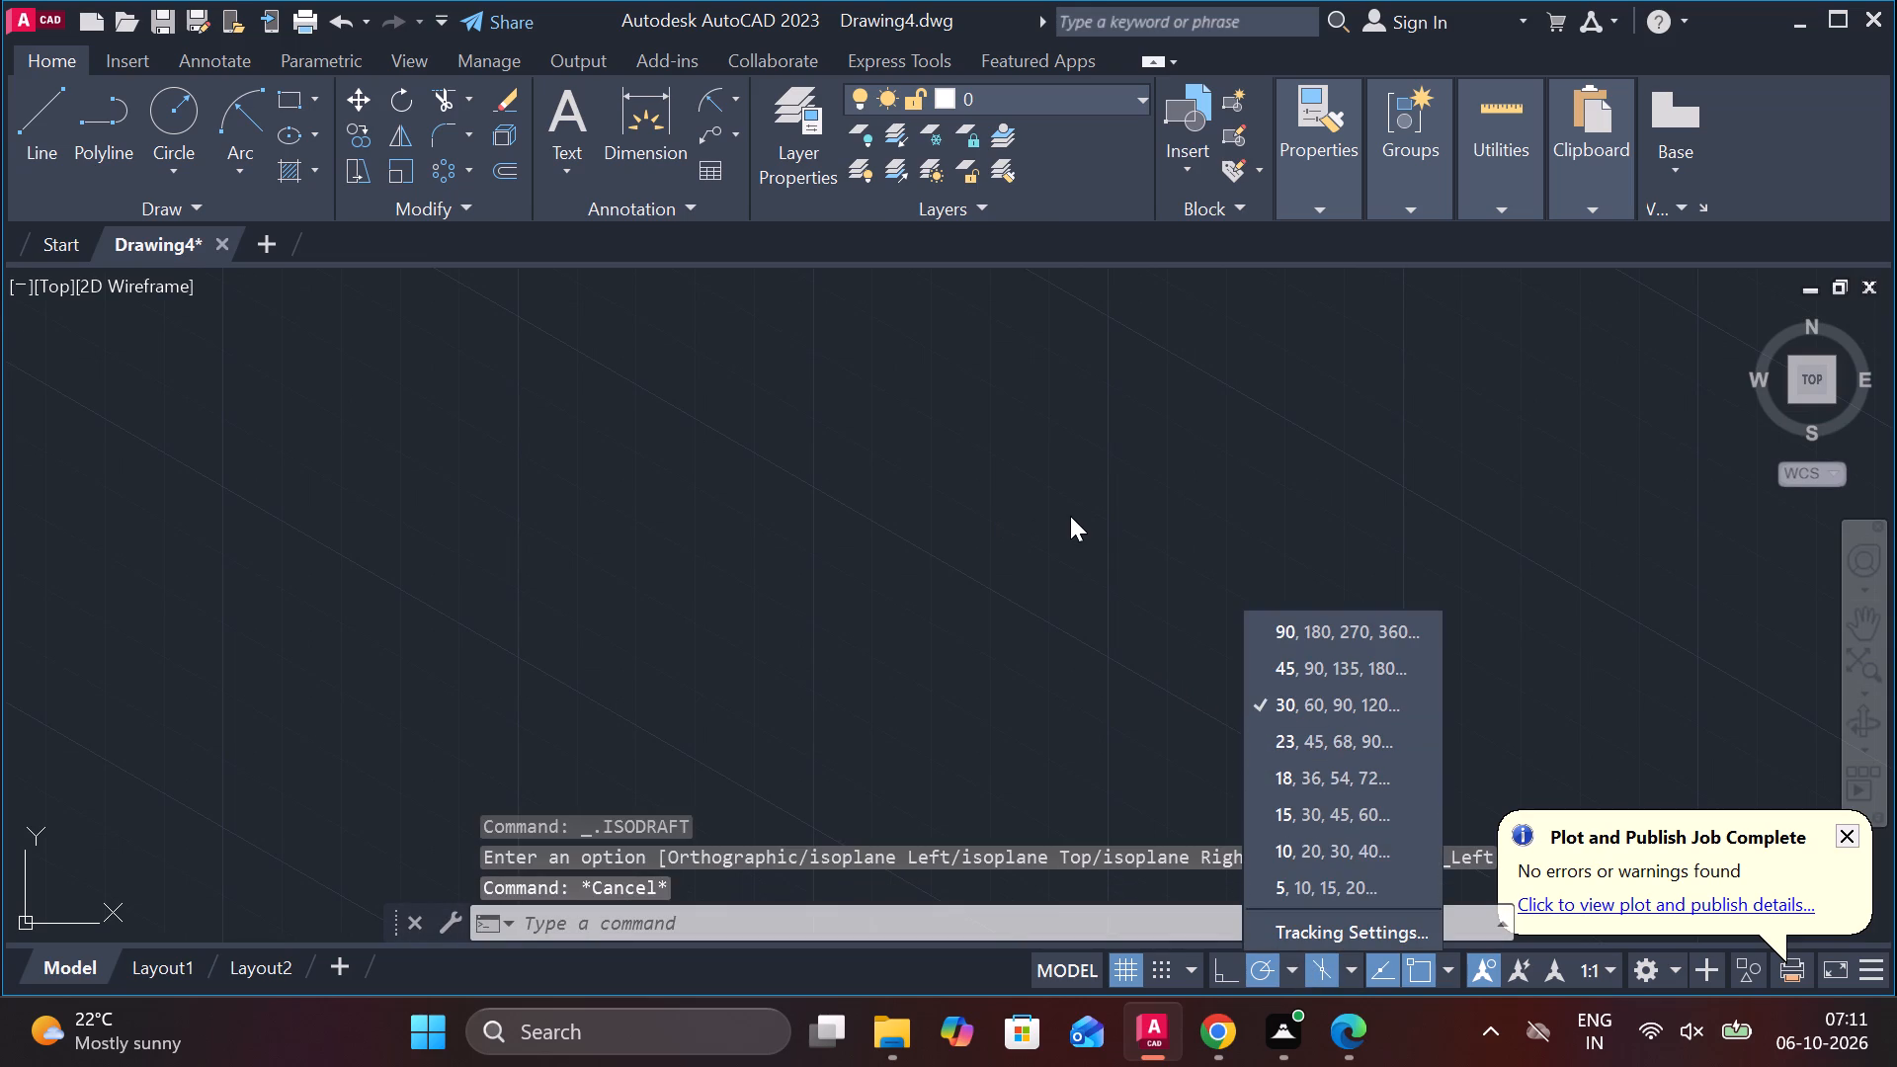
key(Escape)
Turn on the command log file with LOGFILEON.
text(LOG)
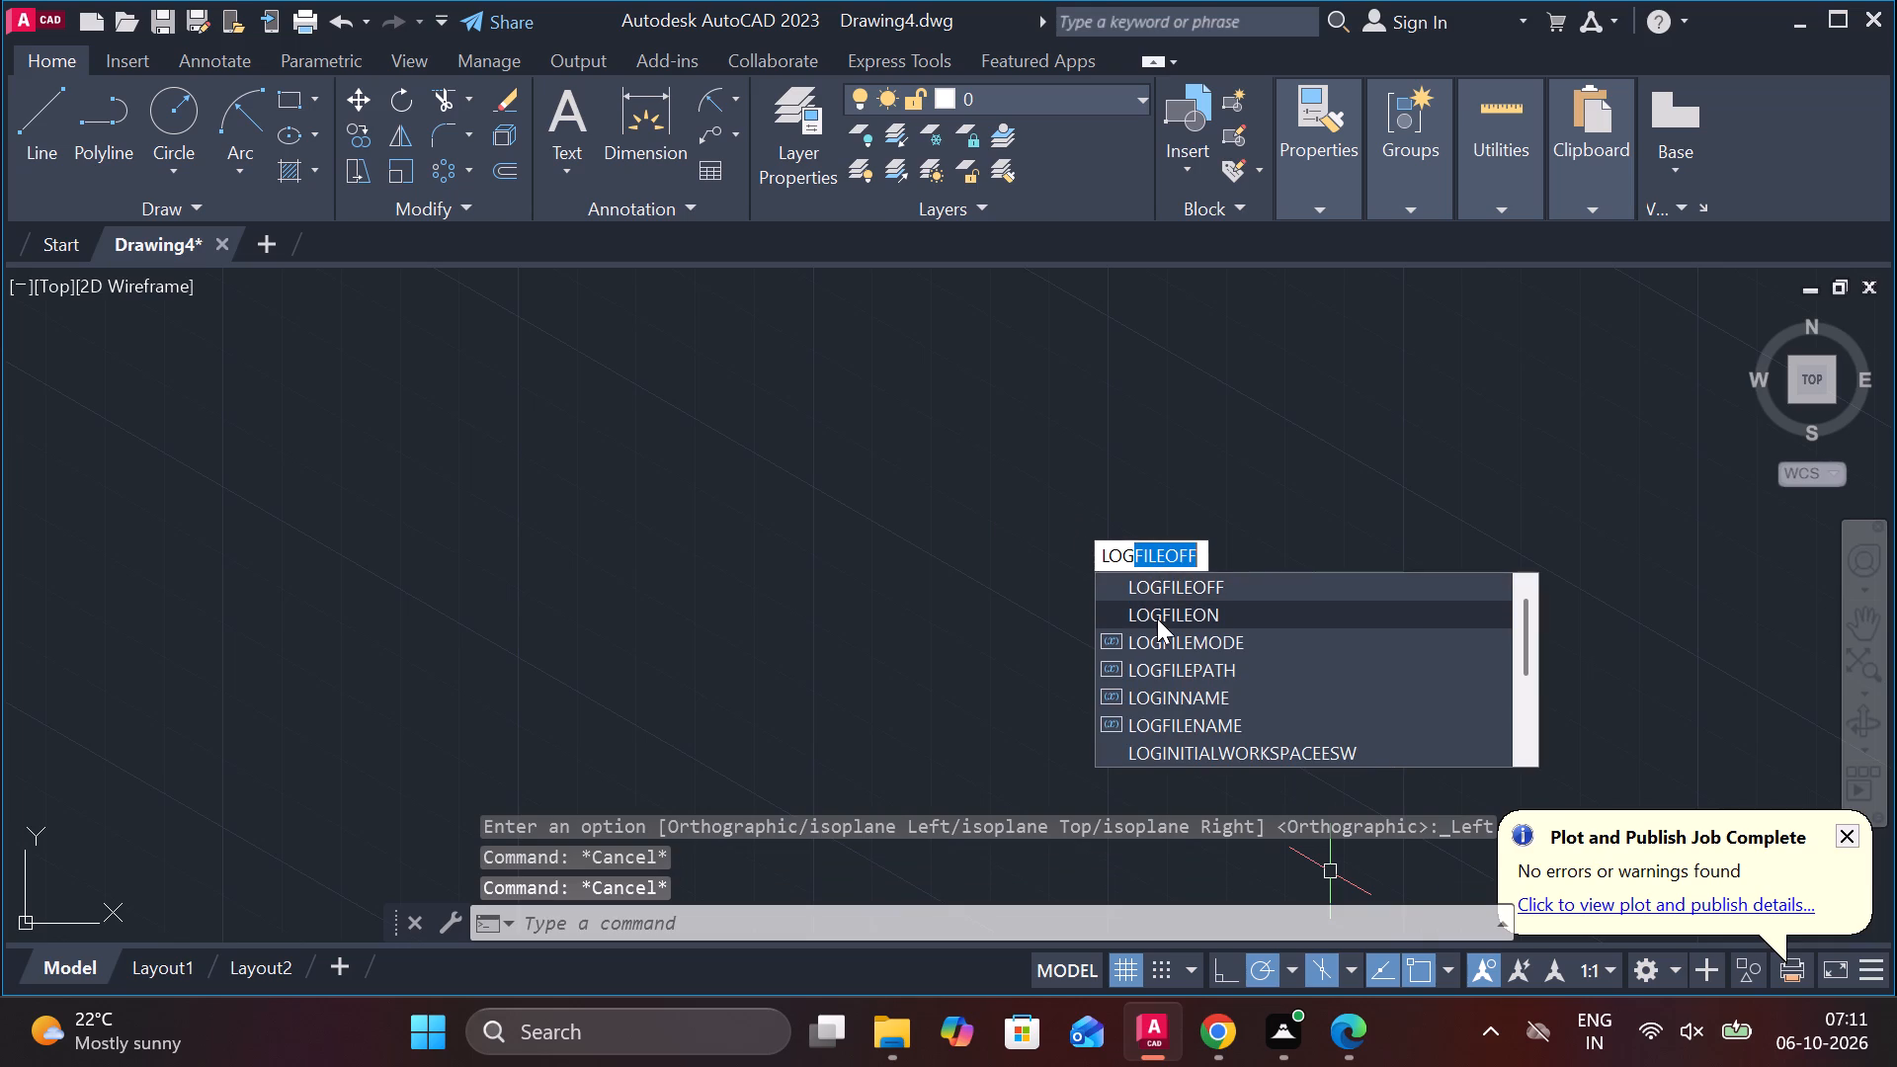
click(1157, 618)
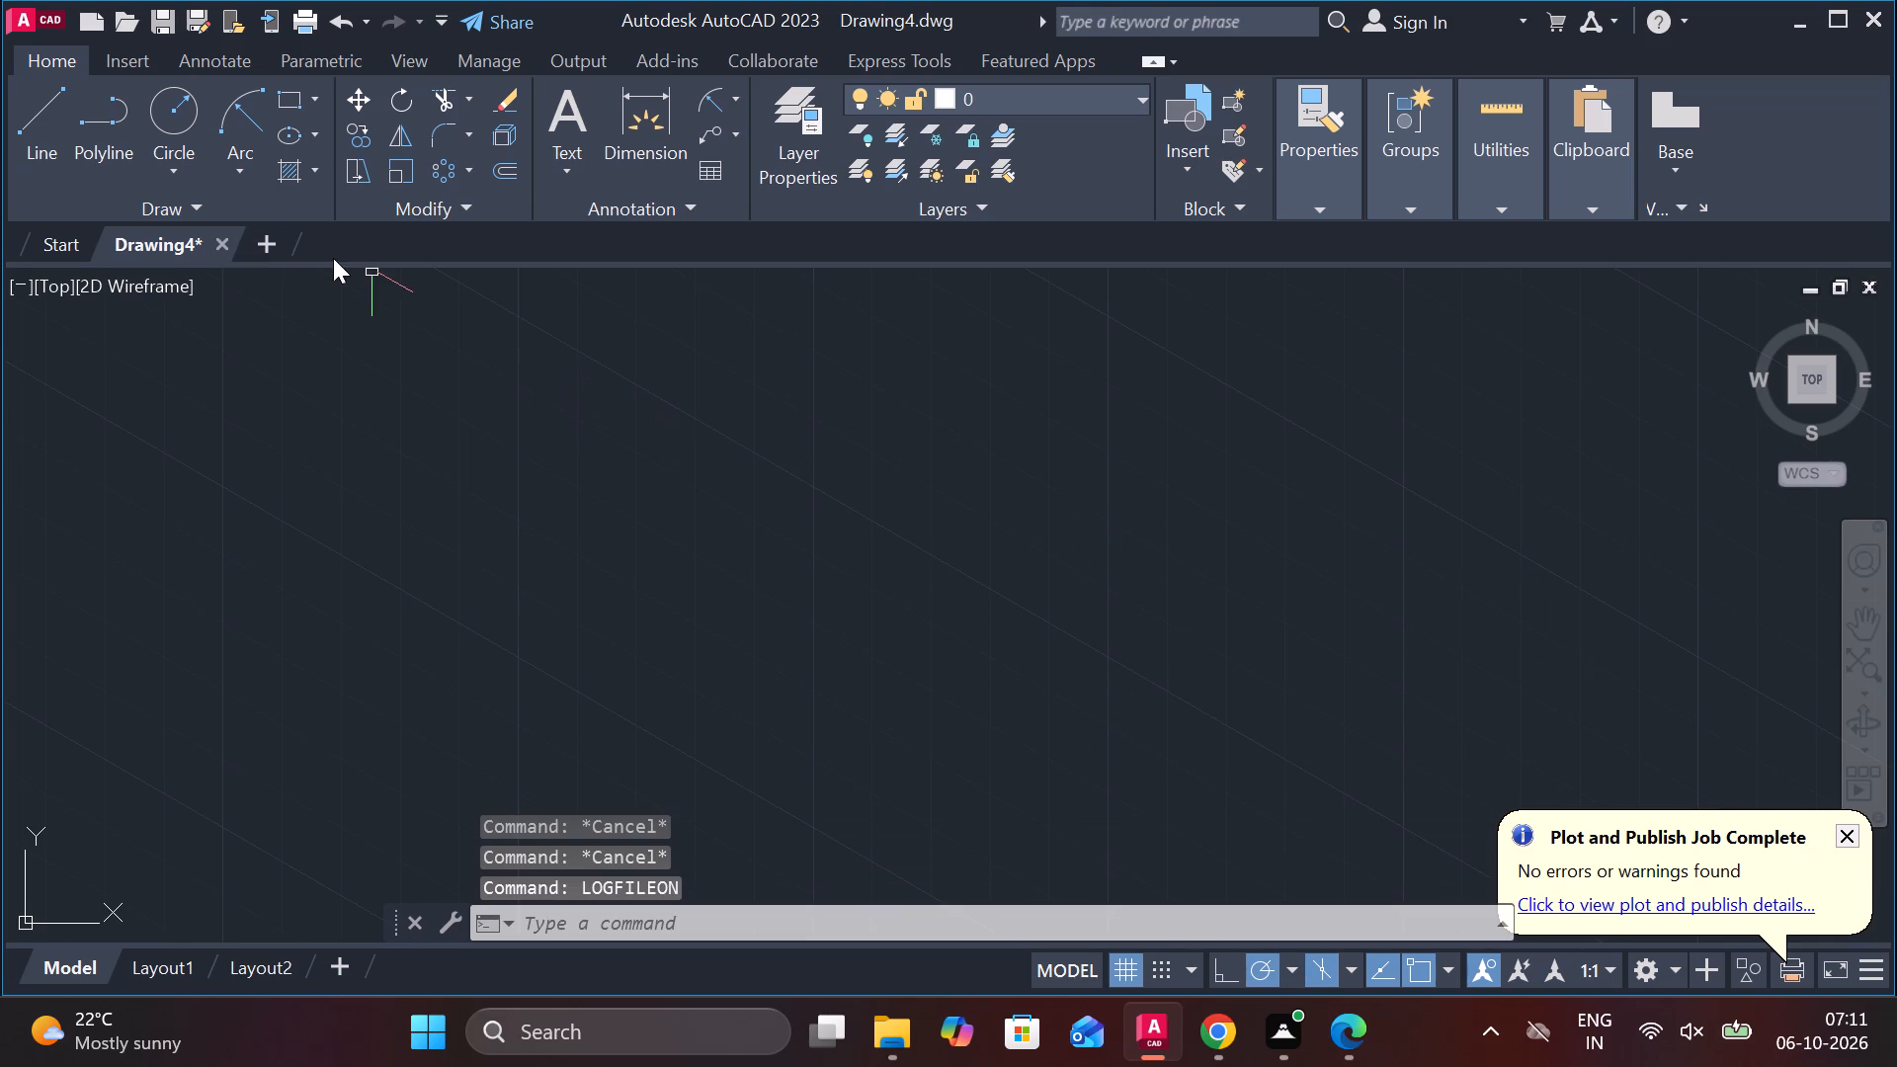
Draw a 130-unit line descending along the 330° isometric axis, followed by a 40-unit vertical line going up from its lower end.
key(l)
key(Return)
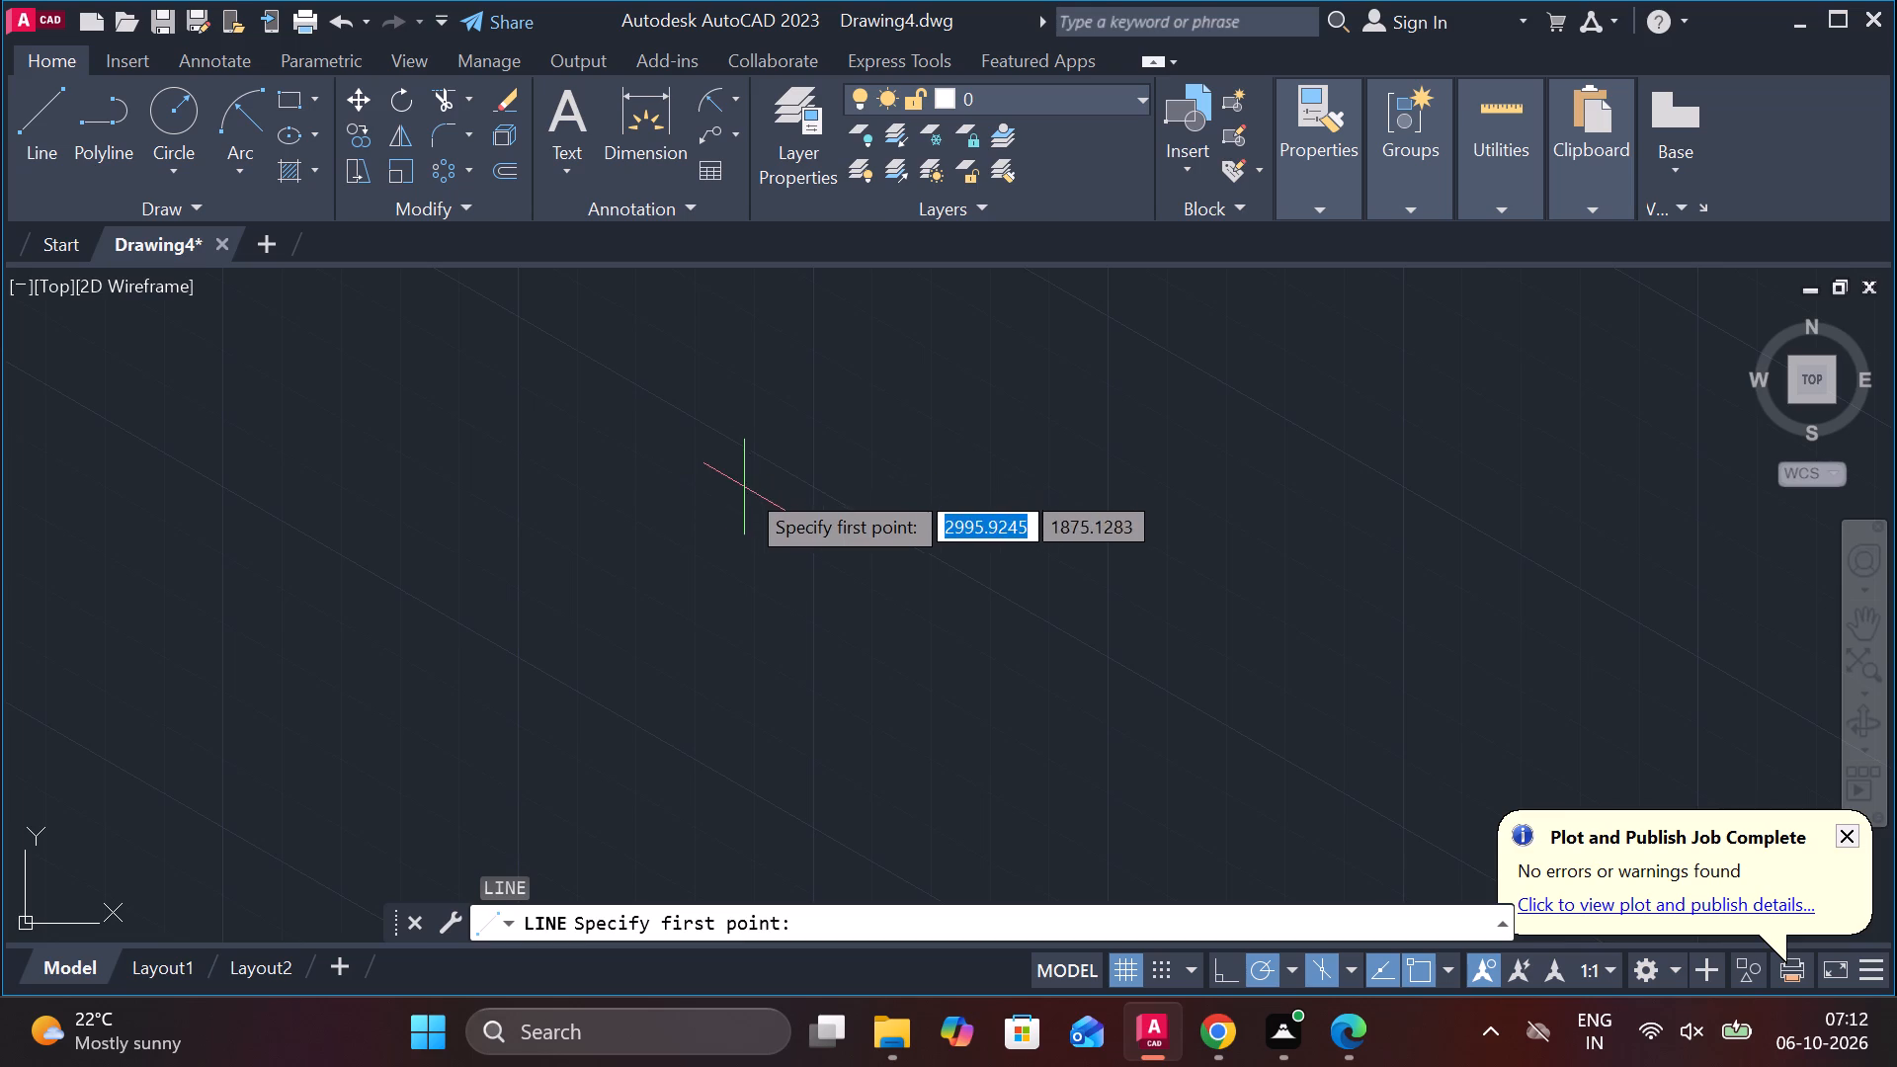
click(617, 445)
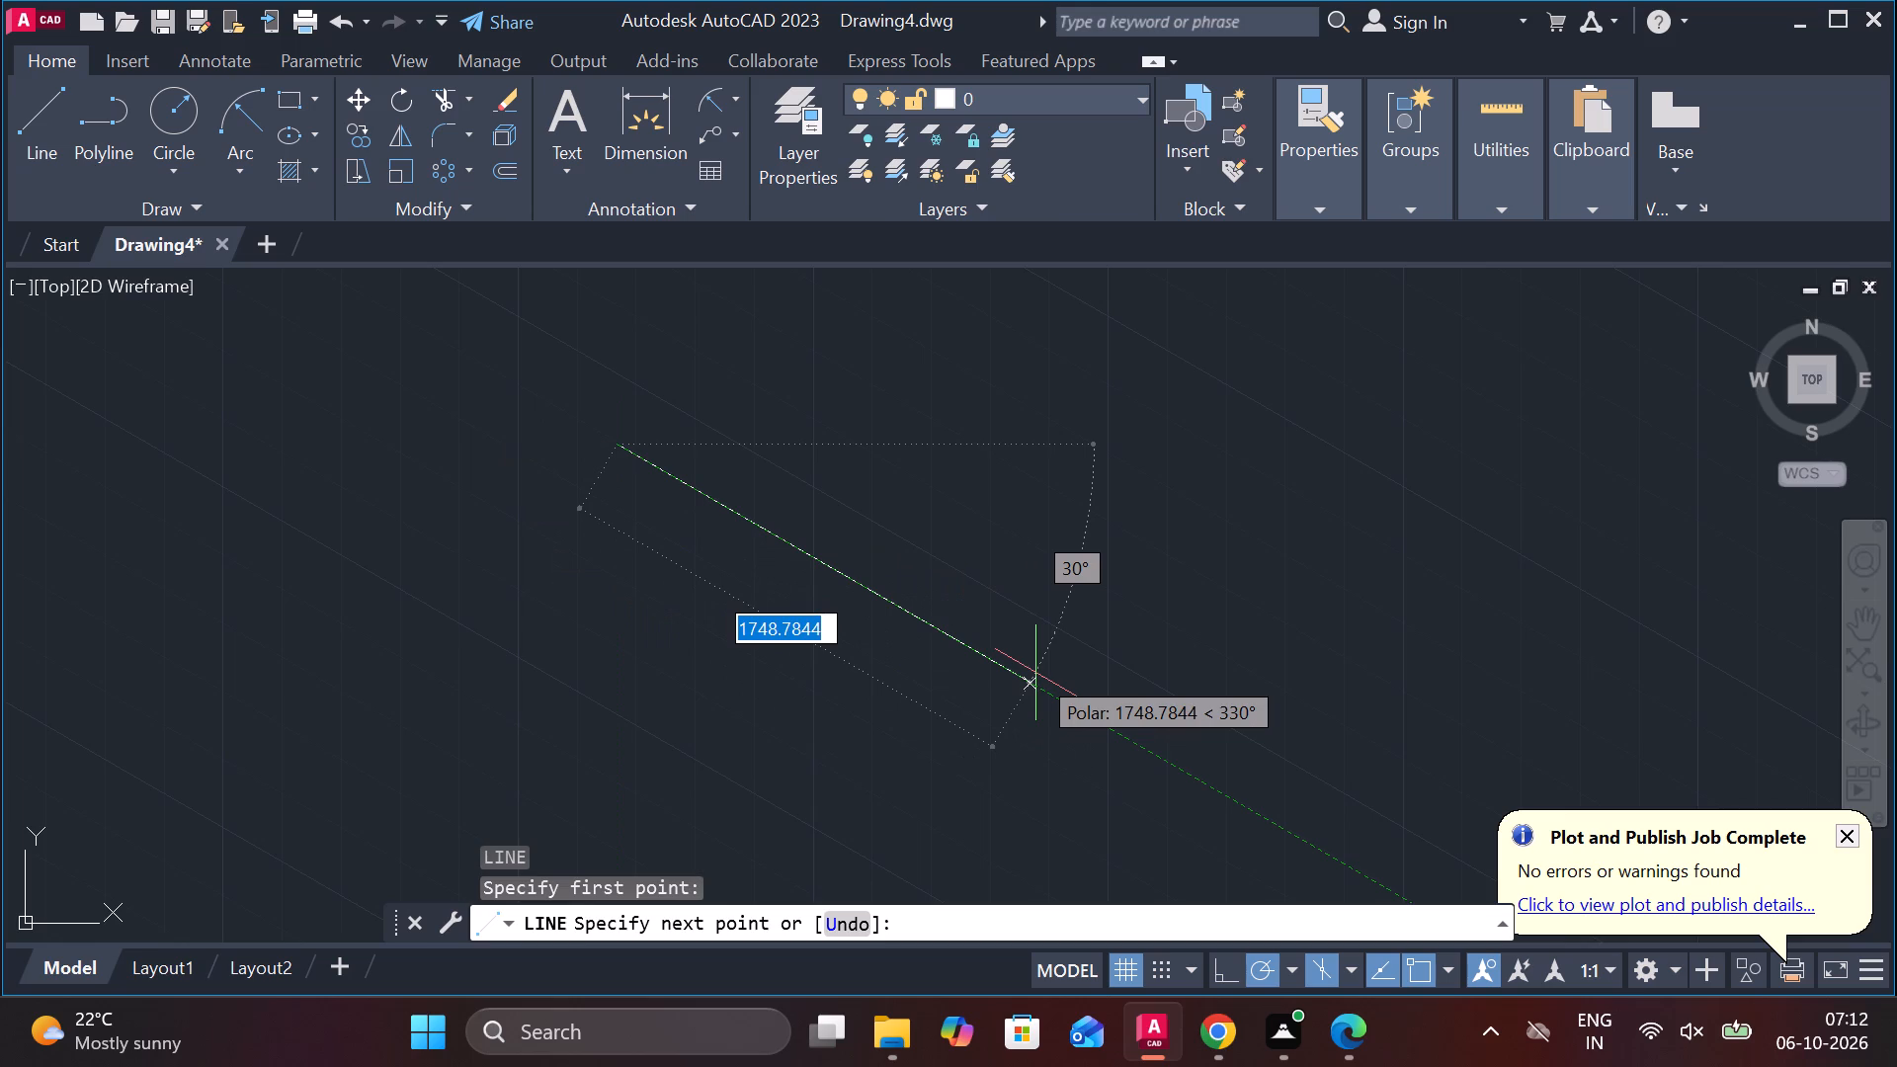
text(130)
key(Return)
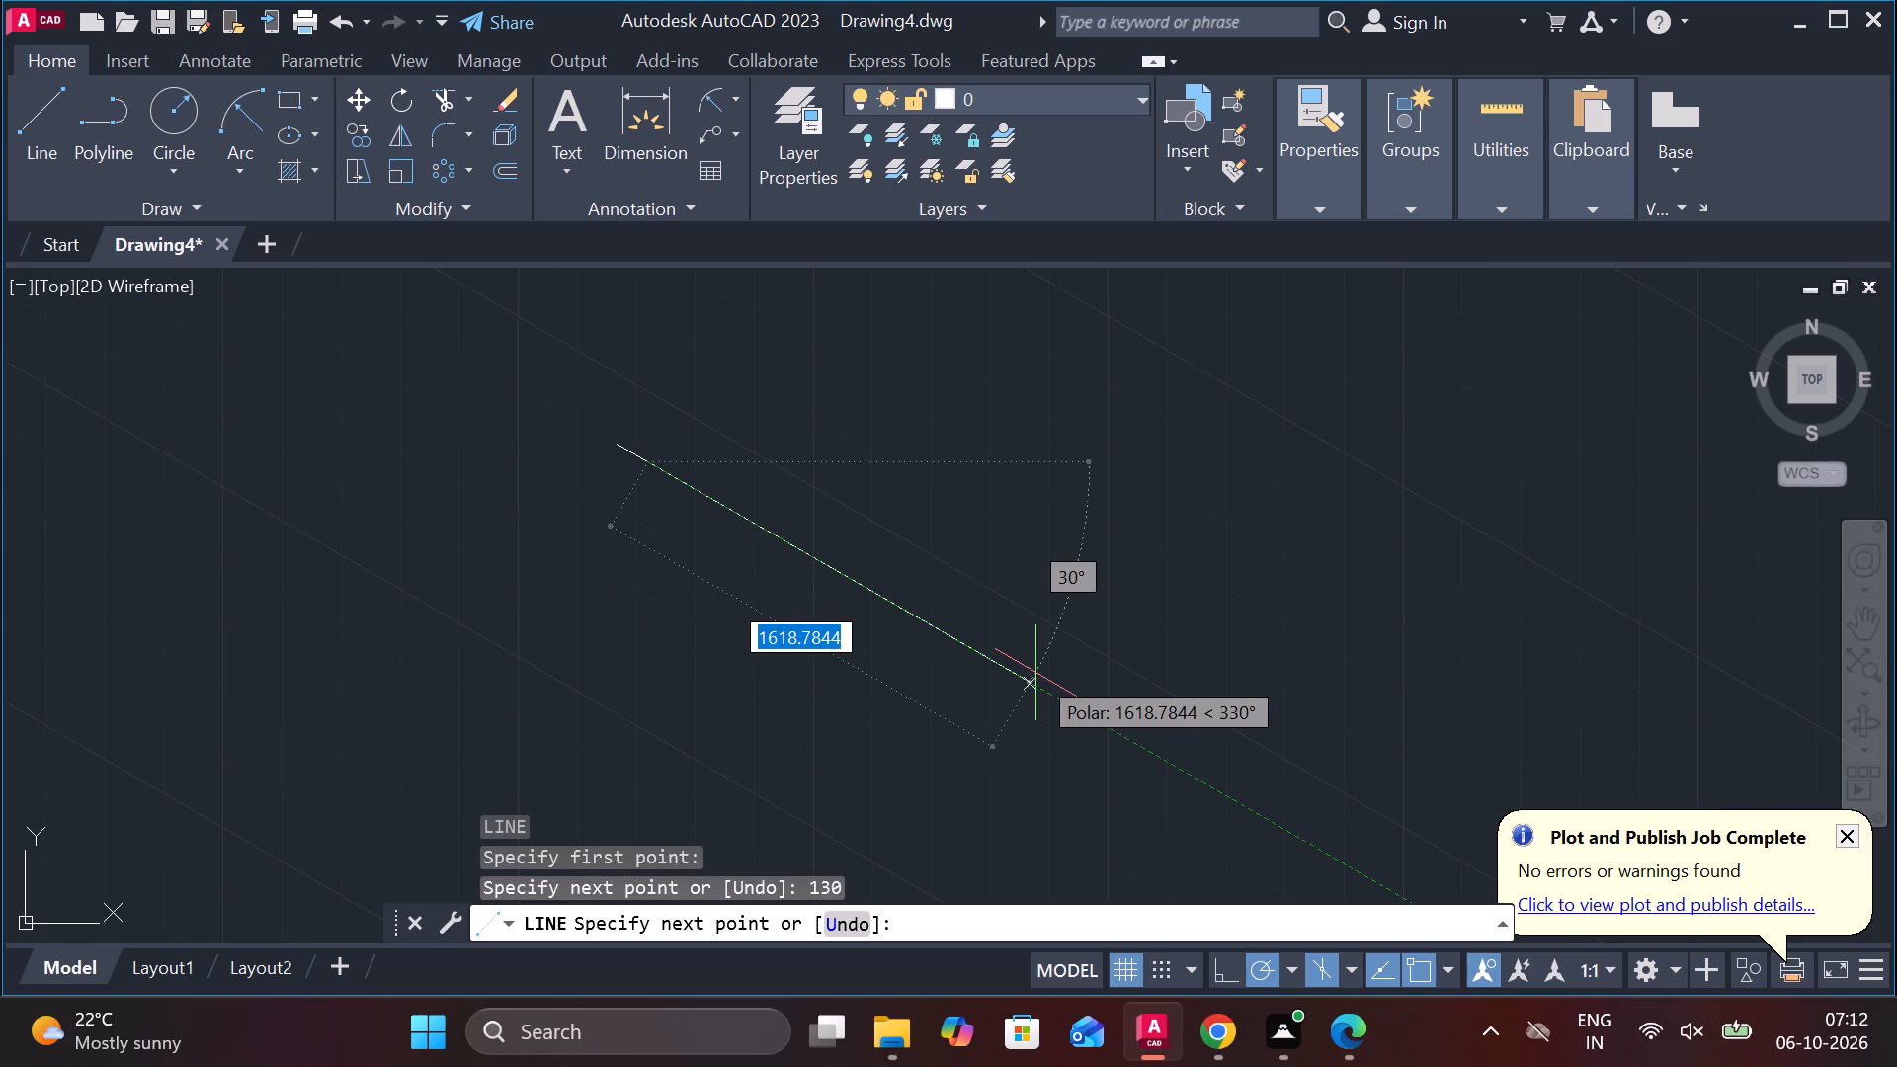
middle_drag(793, 490, 987, 566)
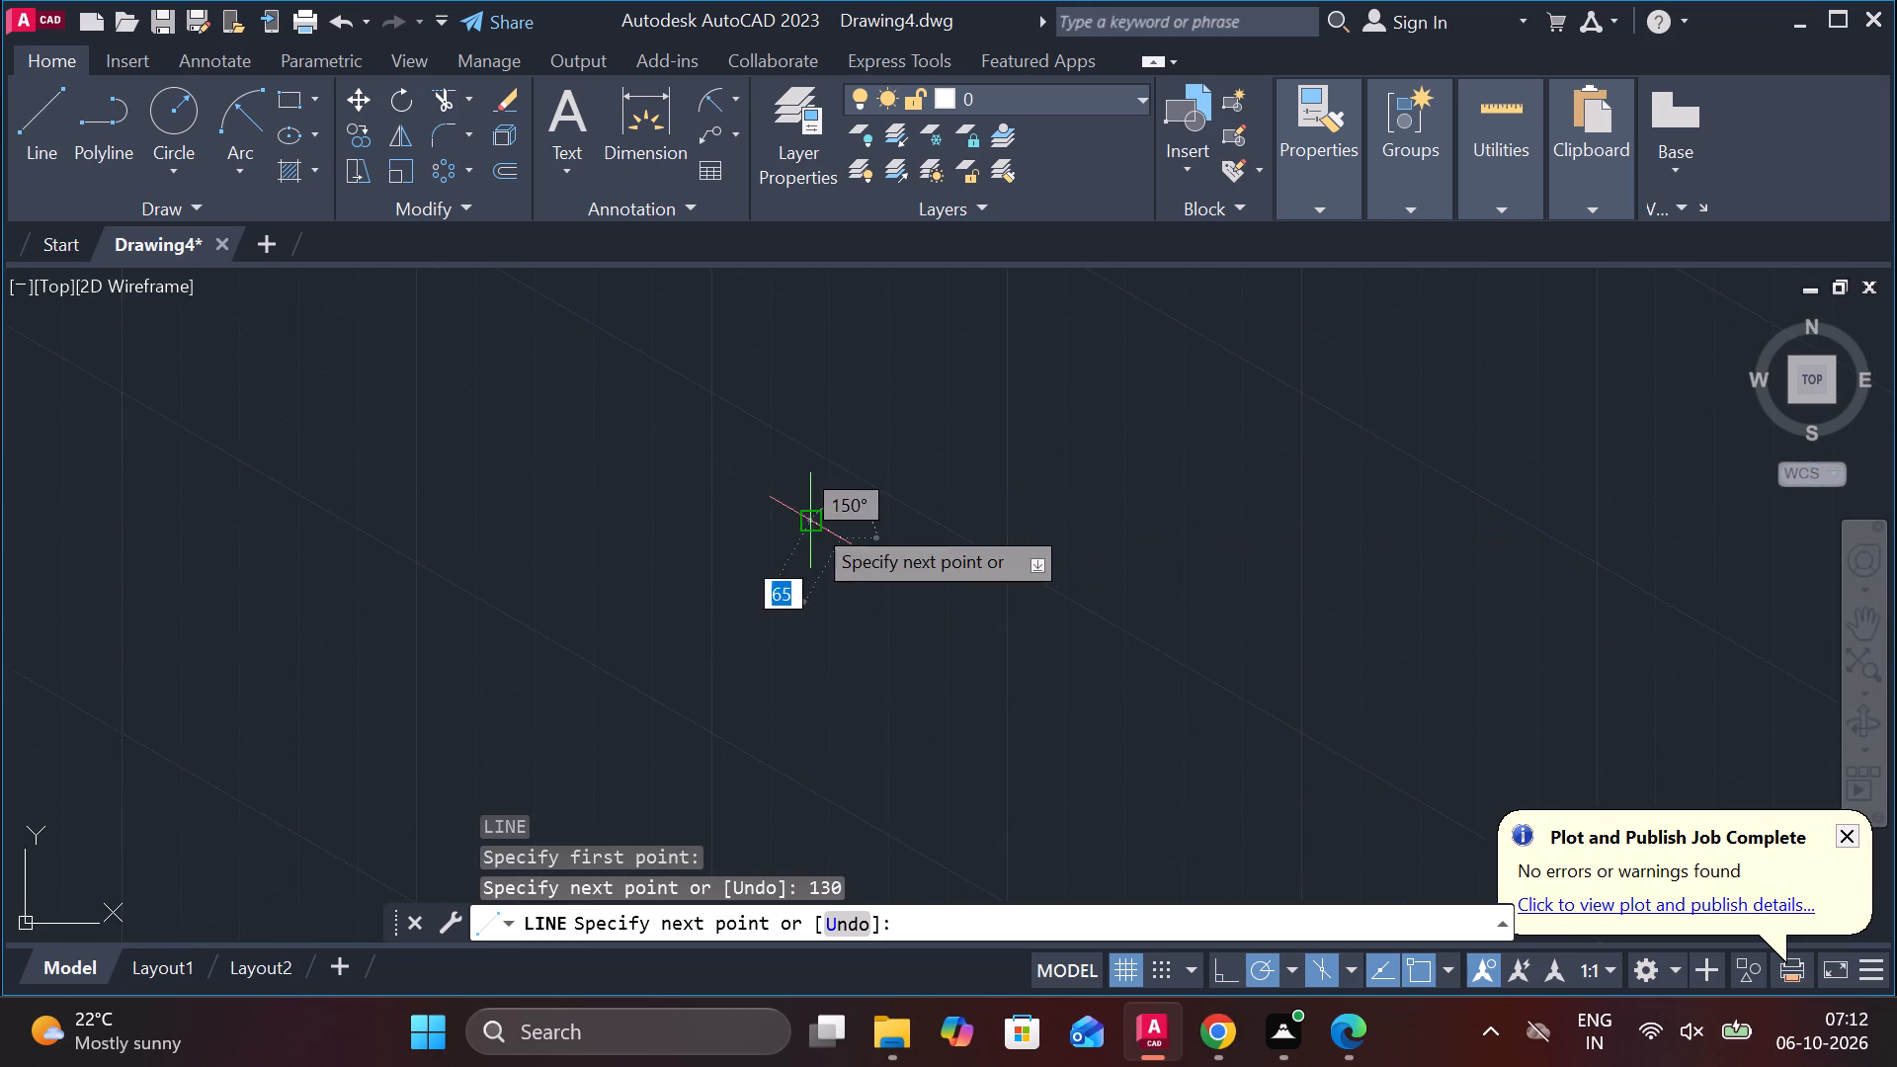
scroll(809, 522, up, 4)
scroll(997, 544, up, 1)
middle_drag(1054, 596, 1043, 596)
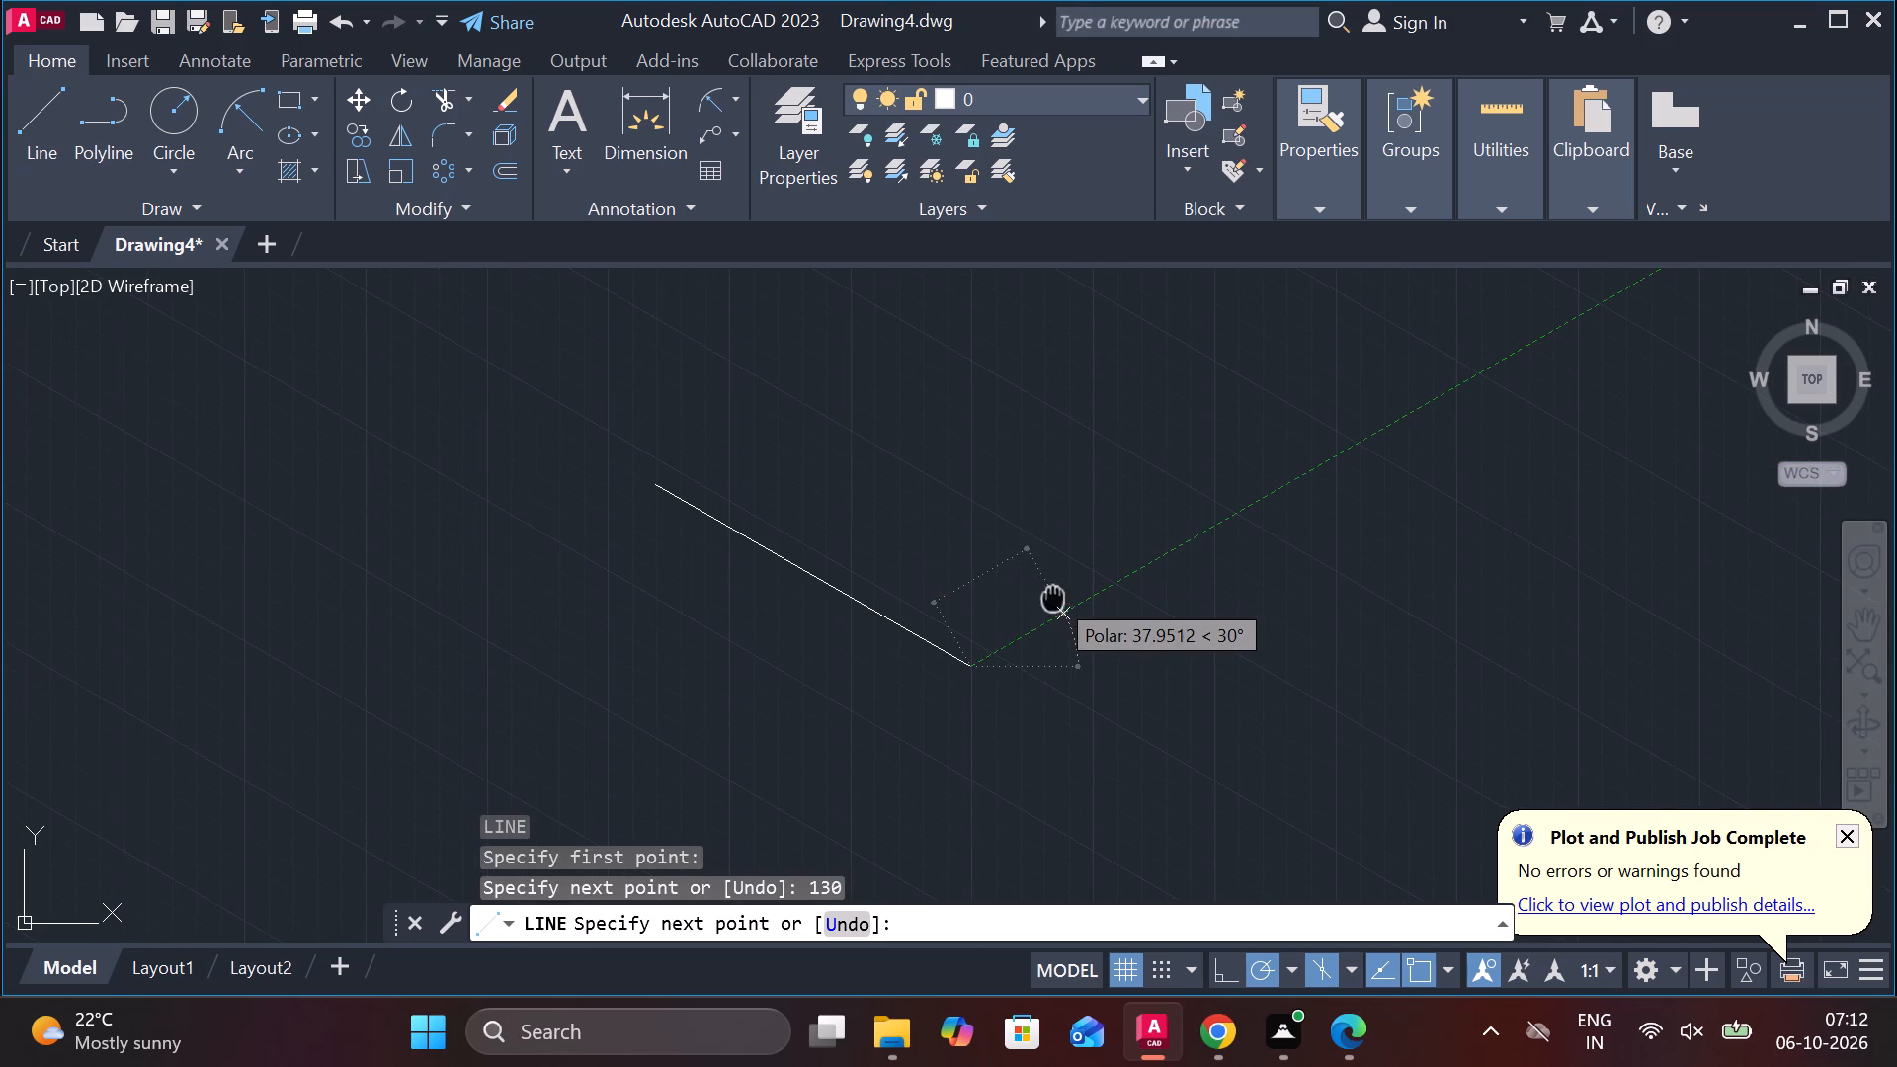
middle_drag(1043, 596, 780, 477)
middle_drag(661, 371, 741, 575)
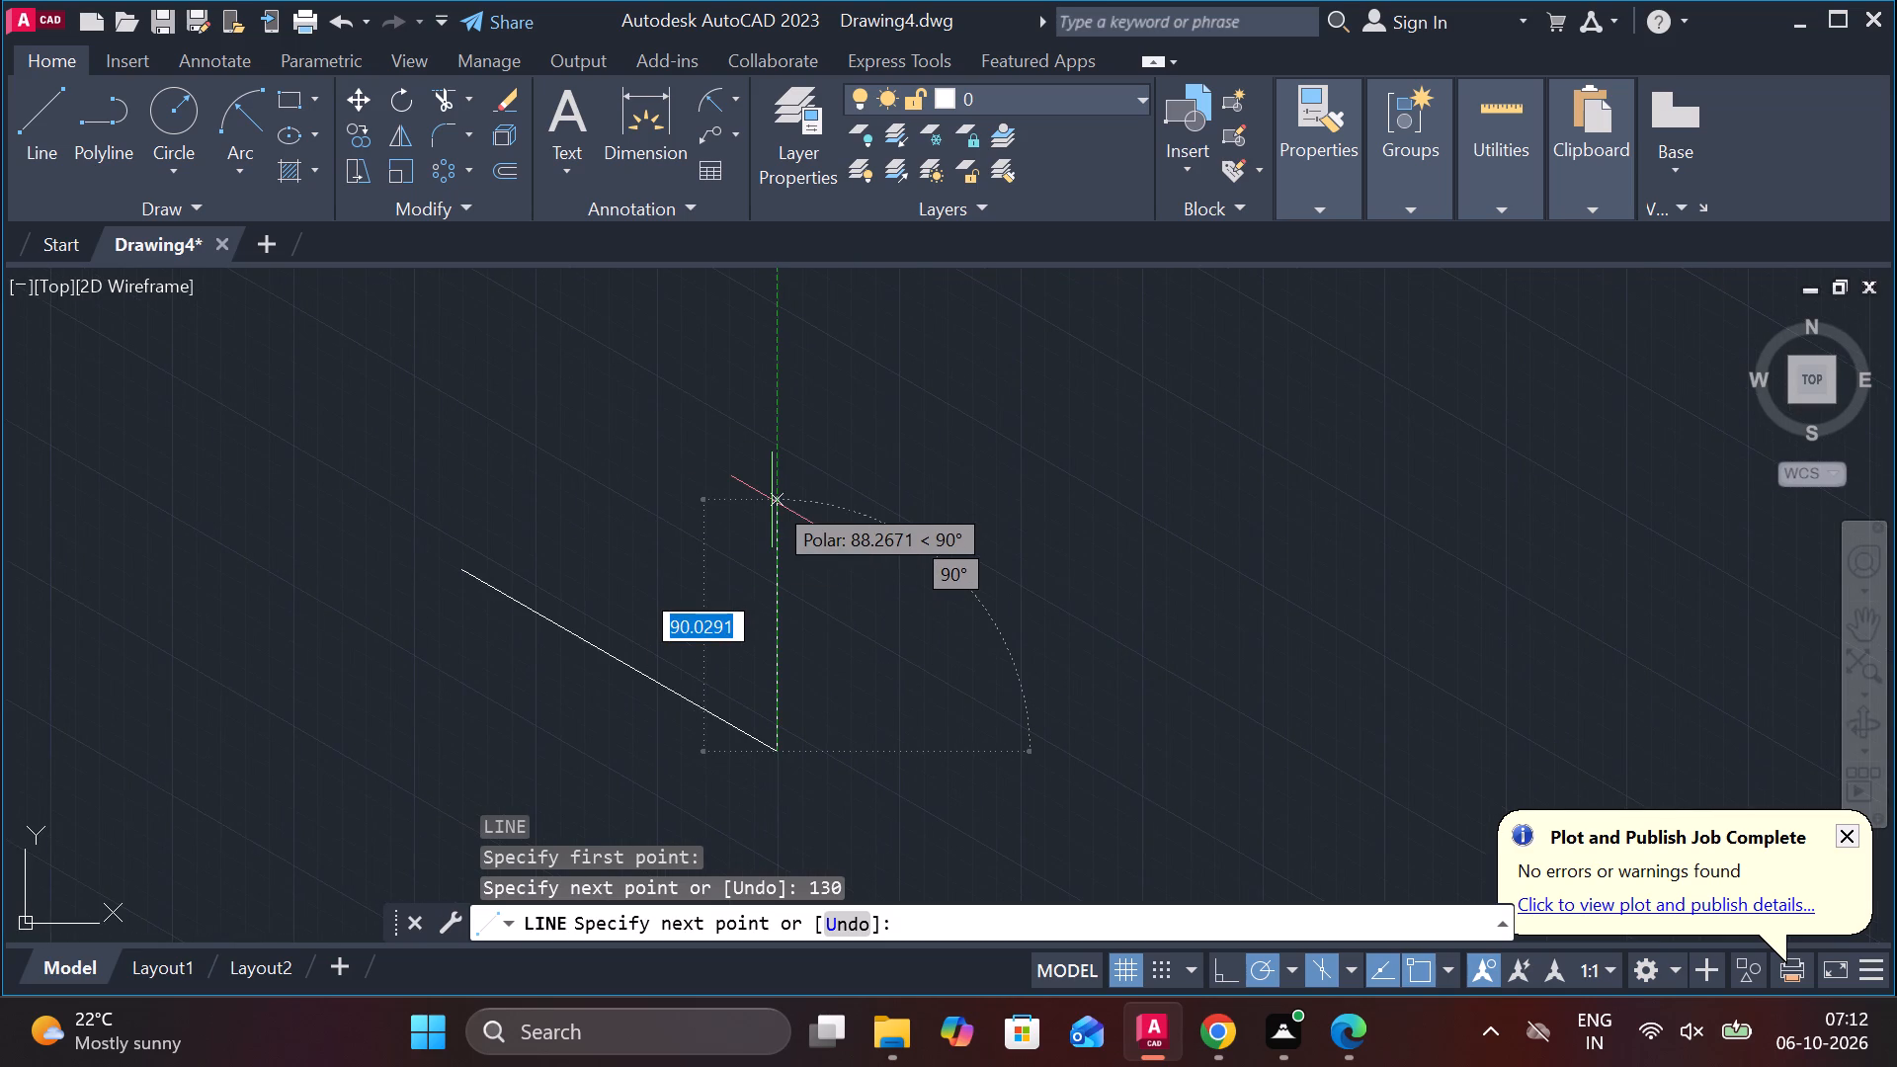
text(40)
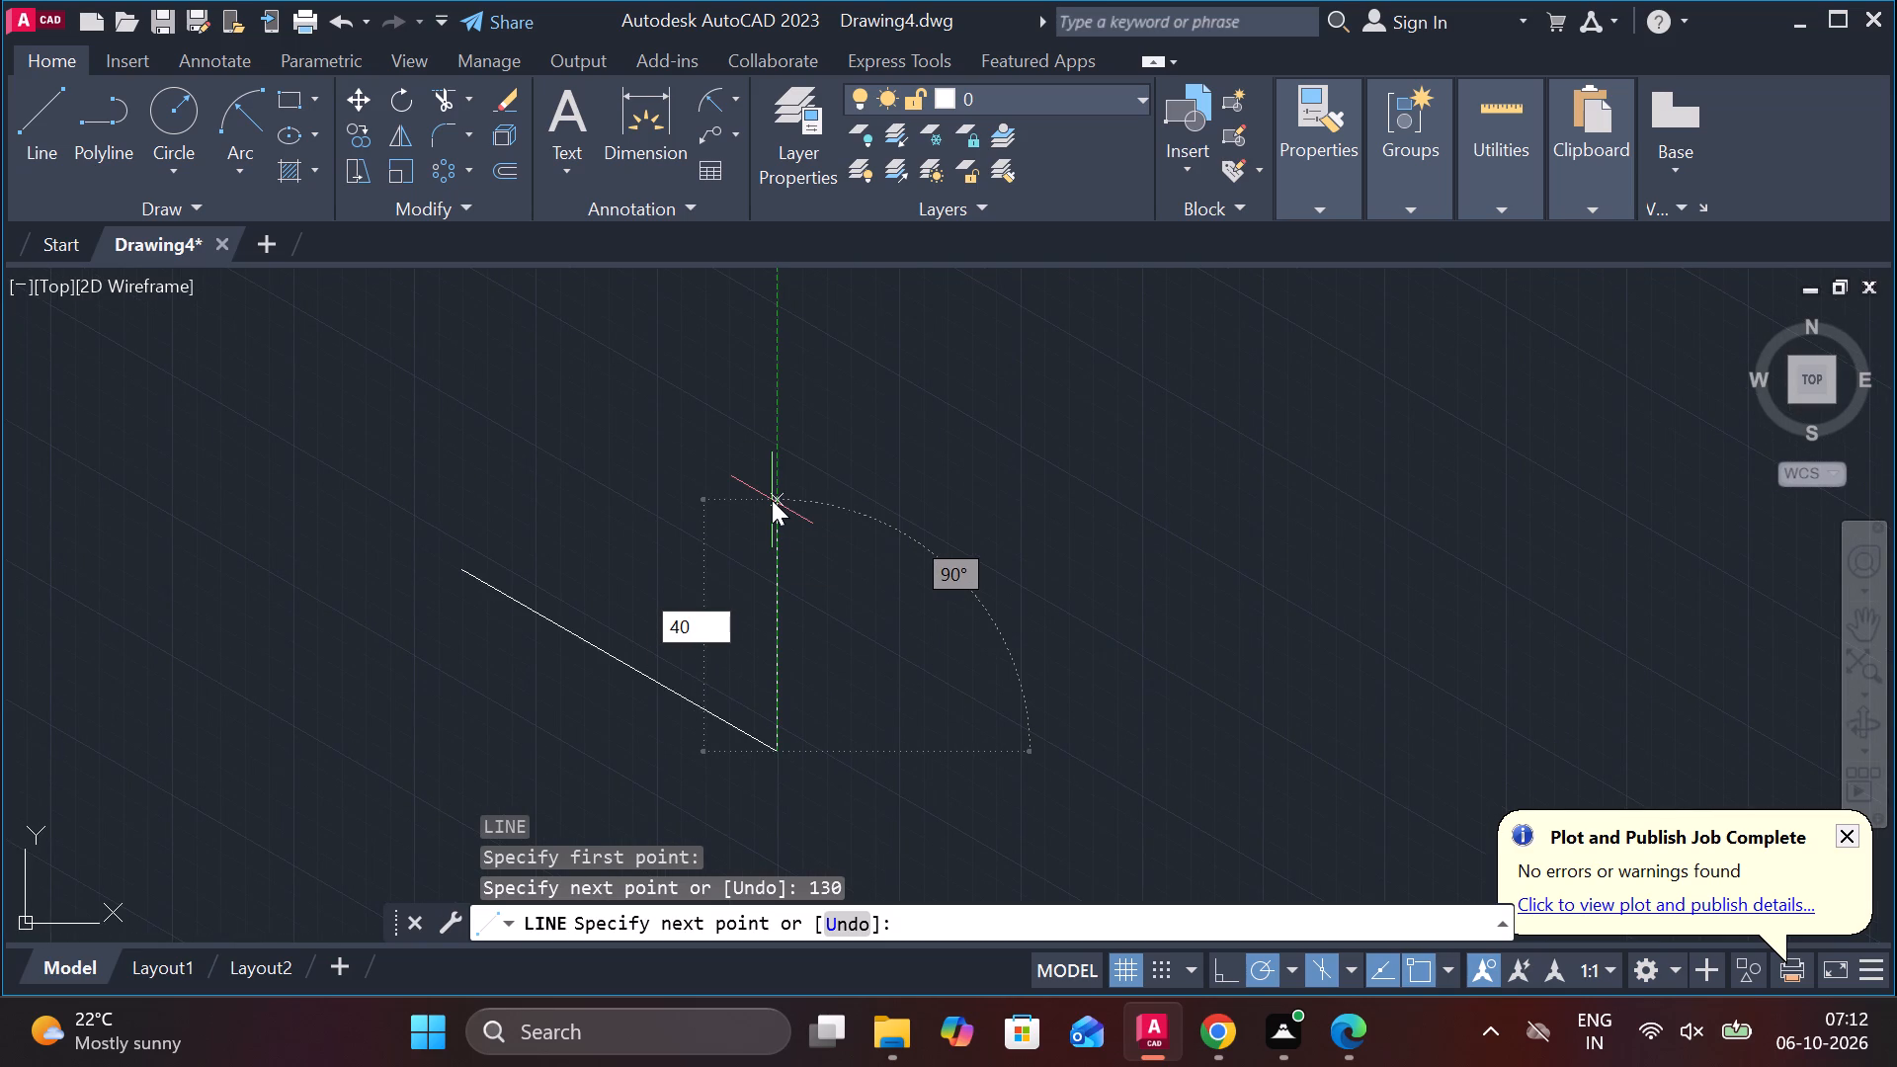
key(Return)
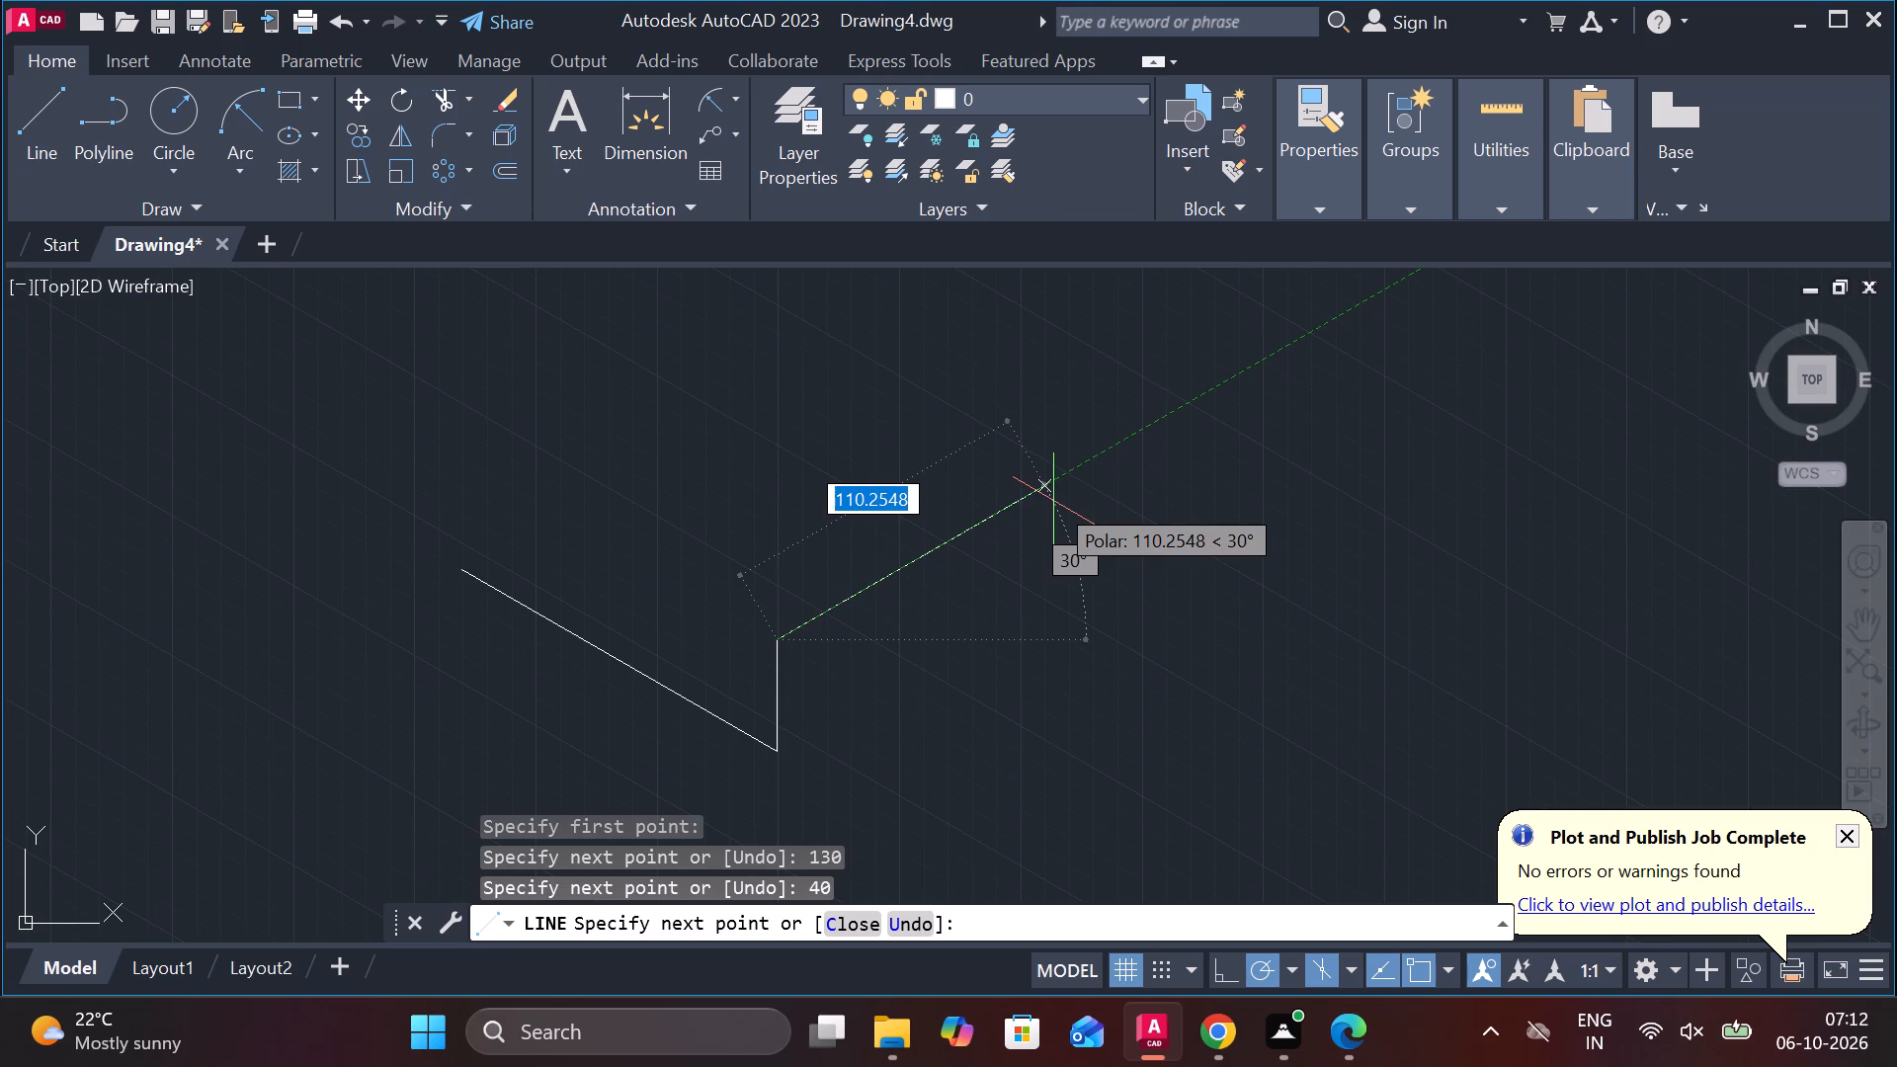
key(Escape)
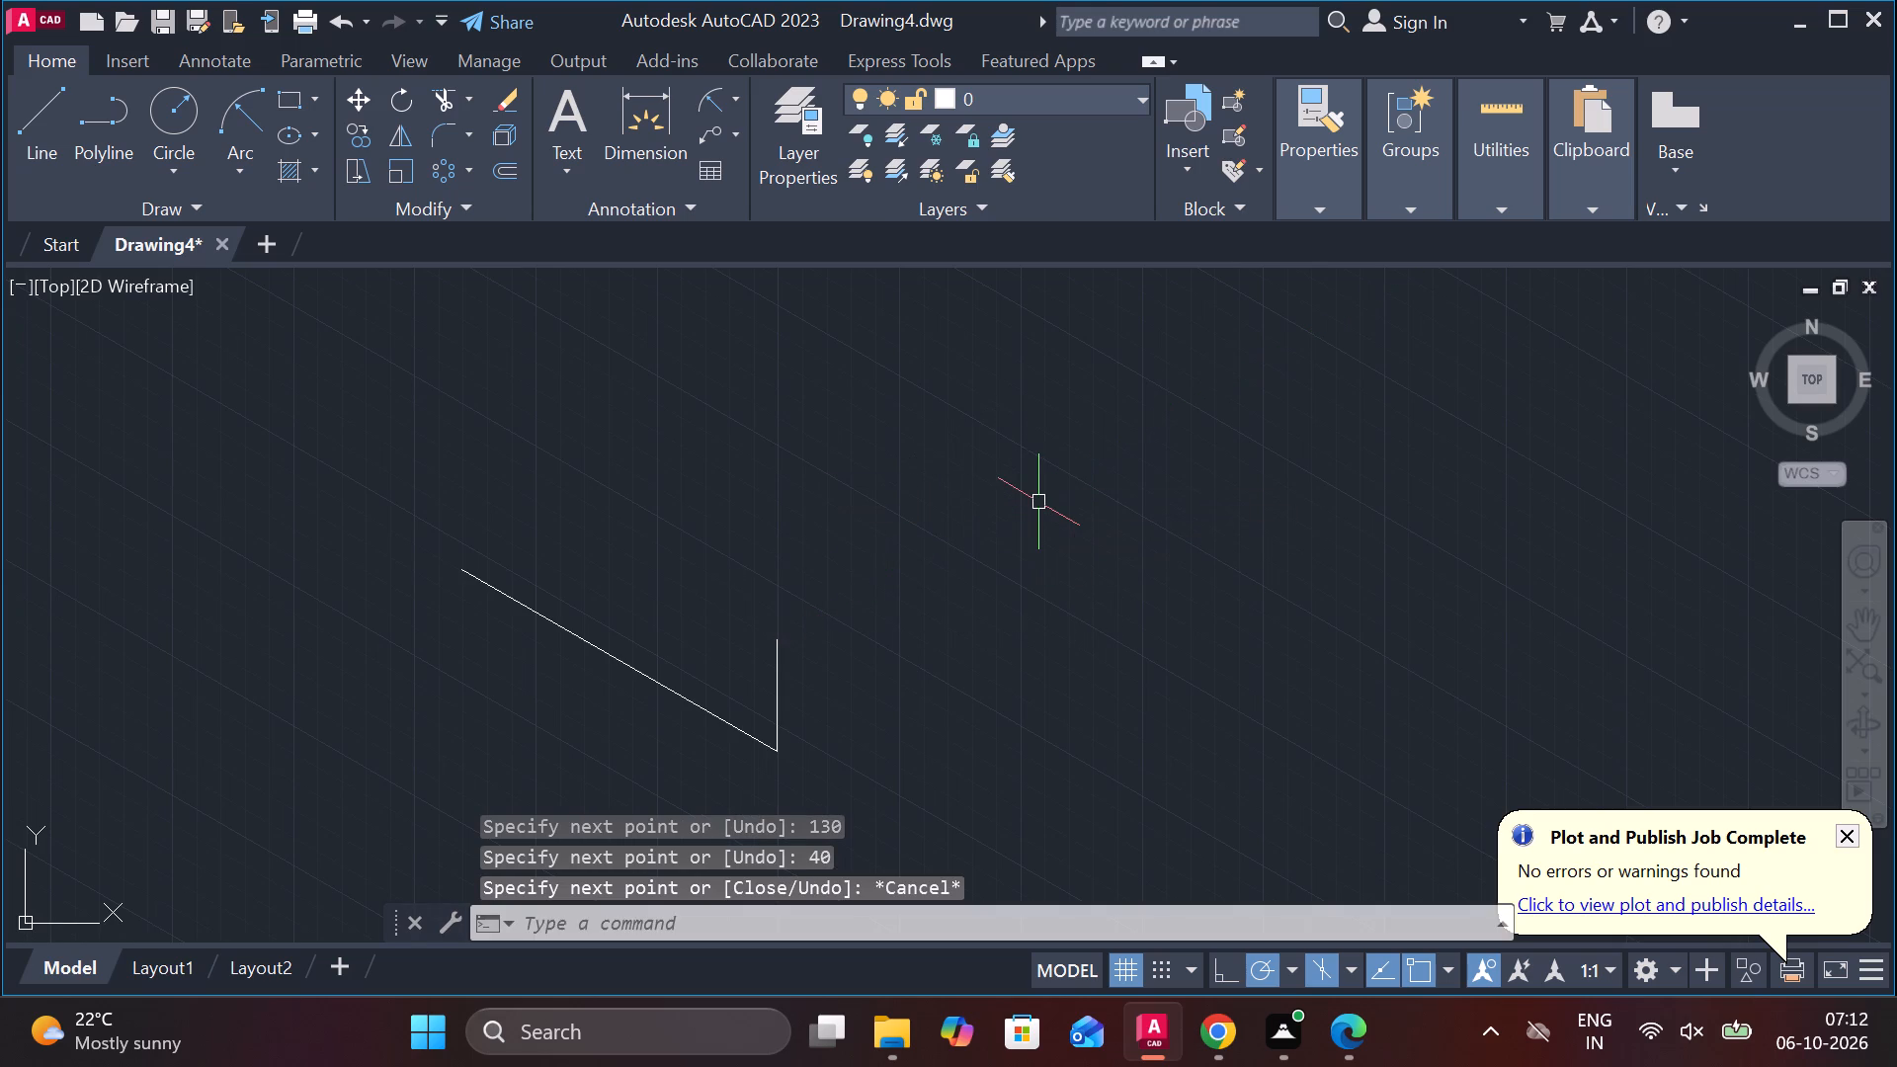
Draw a 20-unit line at 30° from the bottom corner where the 130-unit and vertical lines meet.
key(space)
click(769, 745)
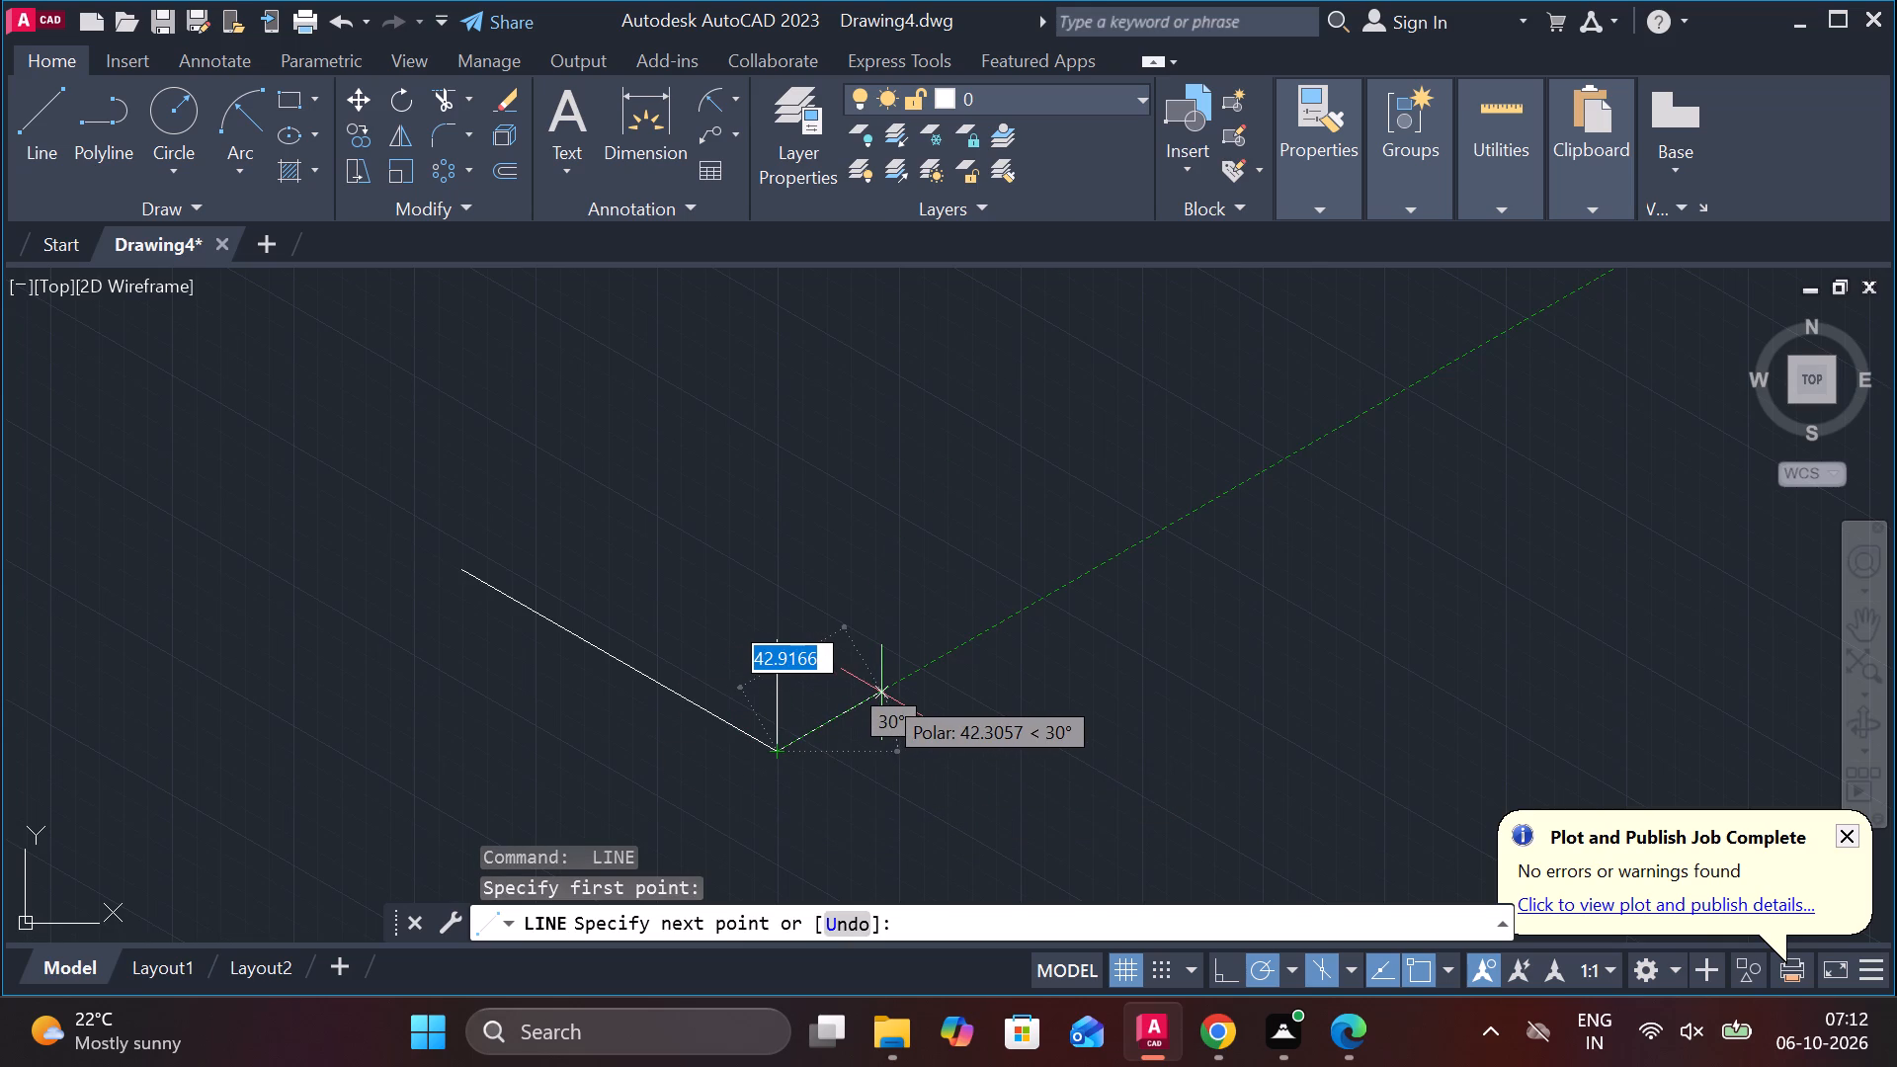
key(2)
key(0)
key(Return)
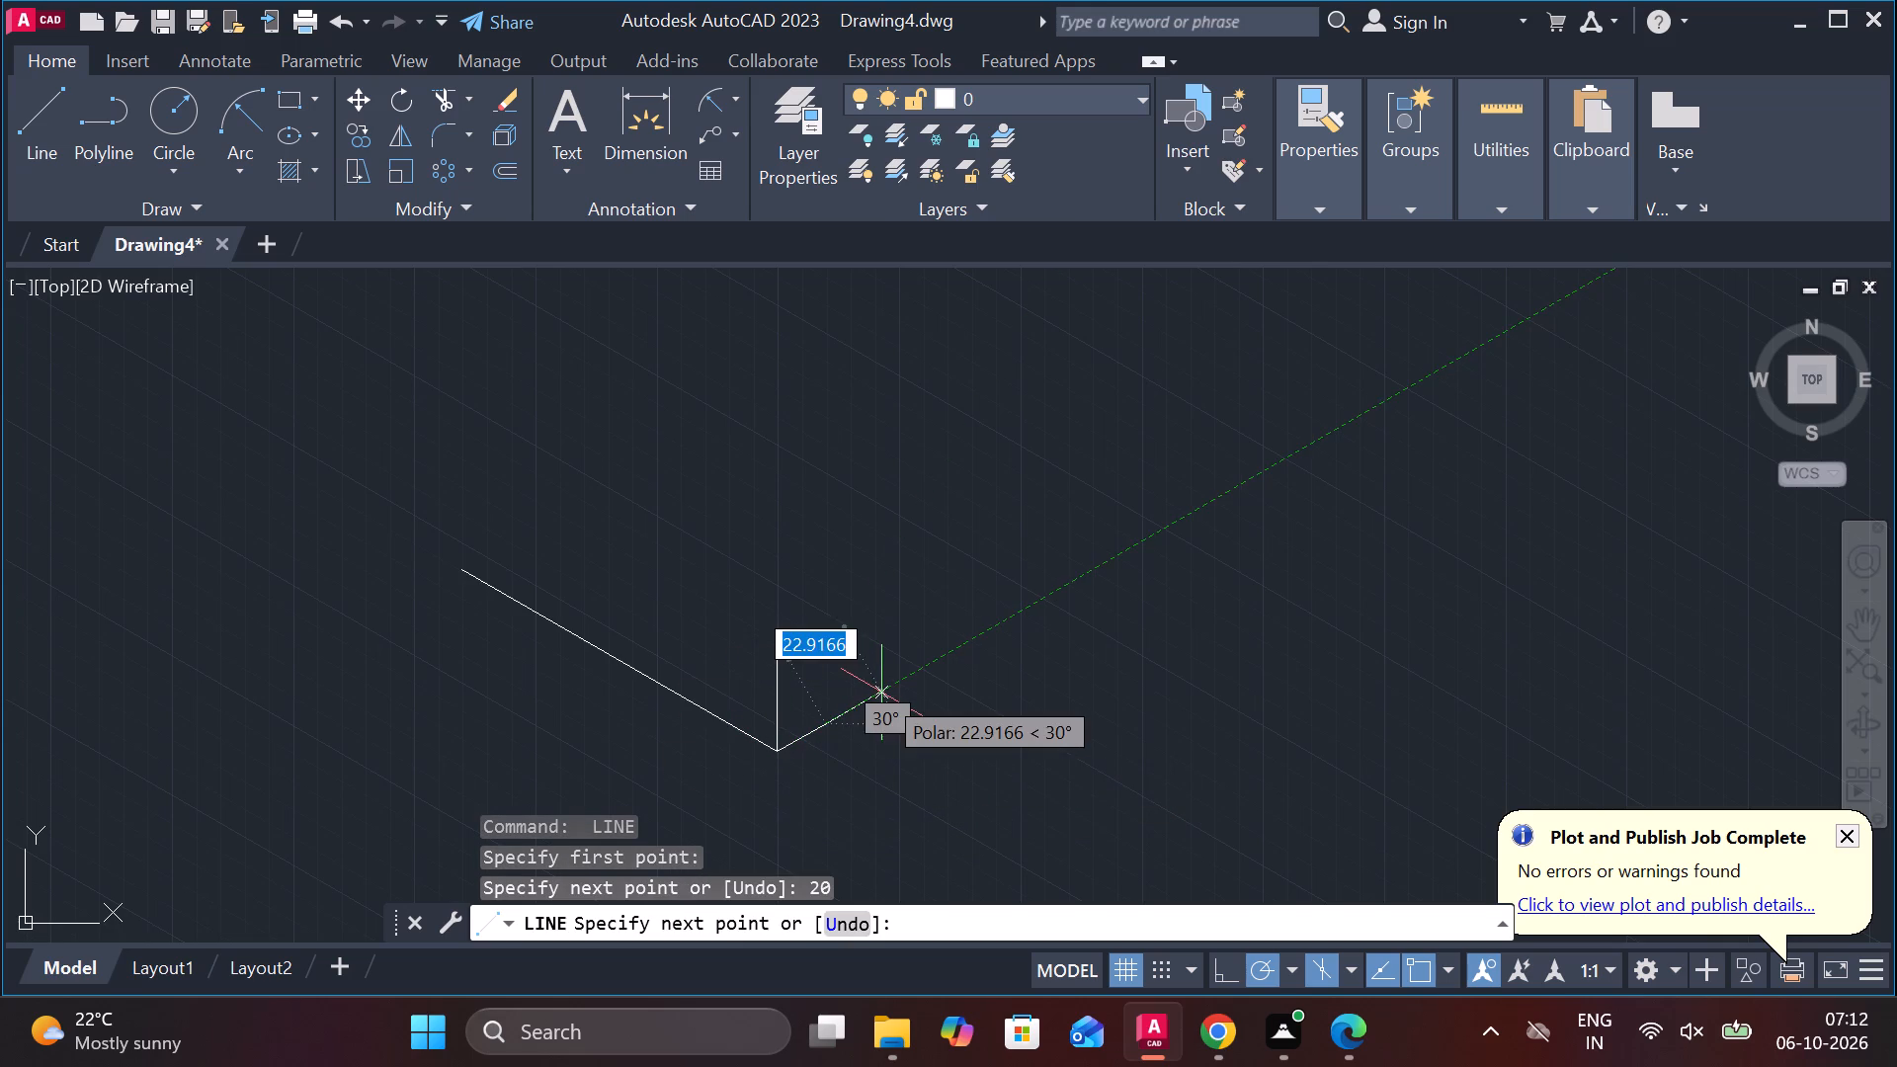
scroll(915, 647, up, 2)
middle_drag(915, 649, 907, 645)
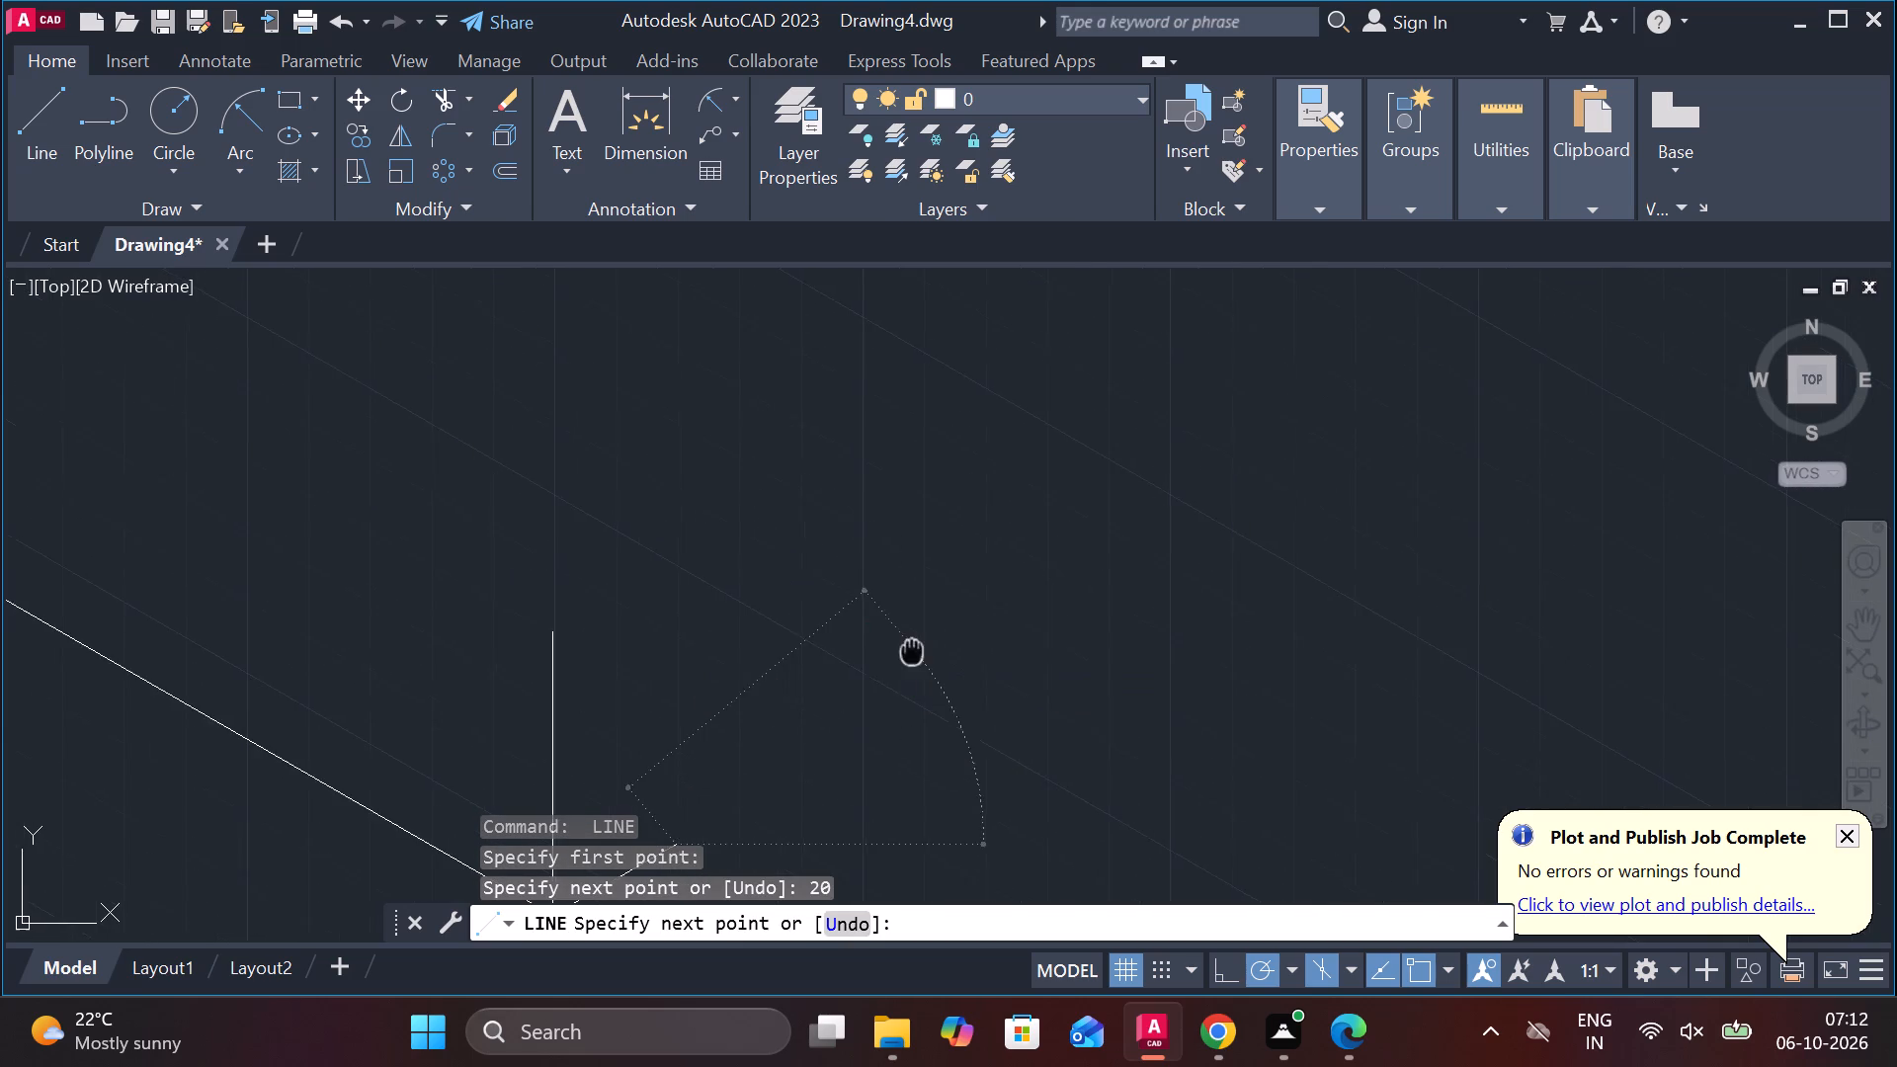
middle_drag(907, 645, 917, 539)
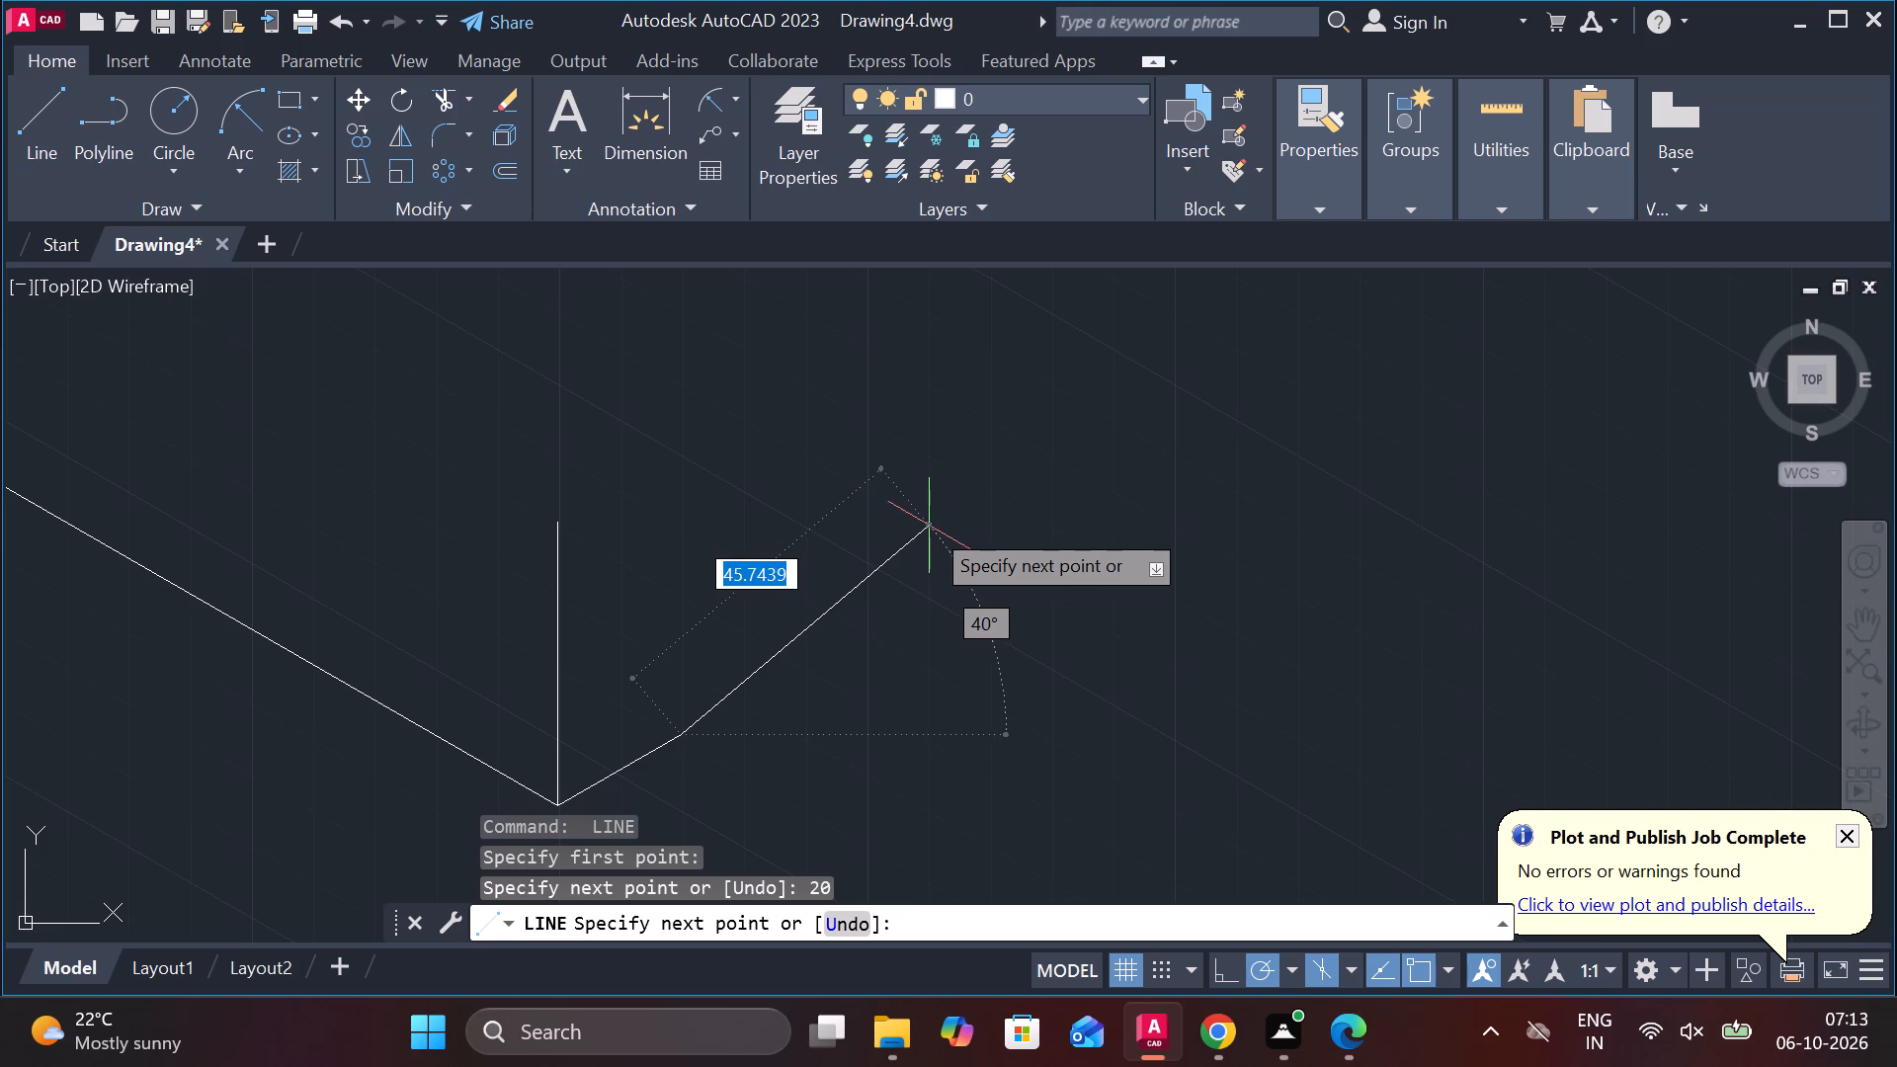
key(Escape)
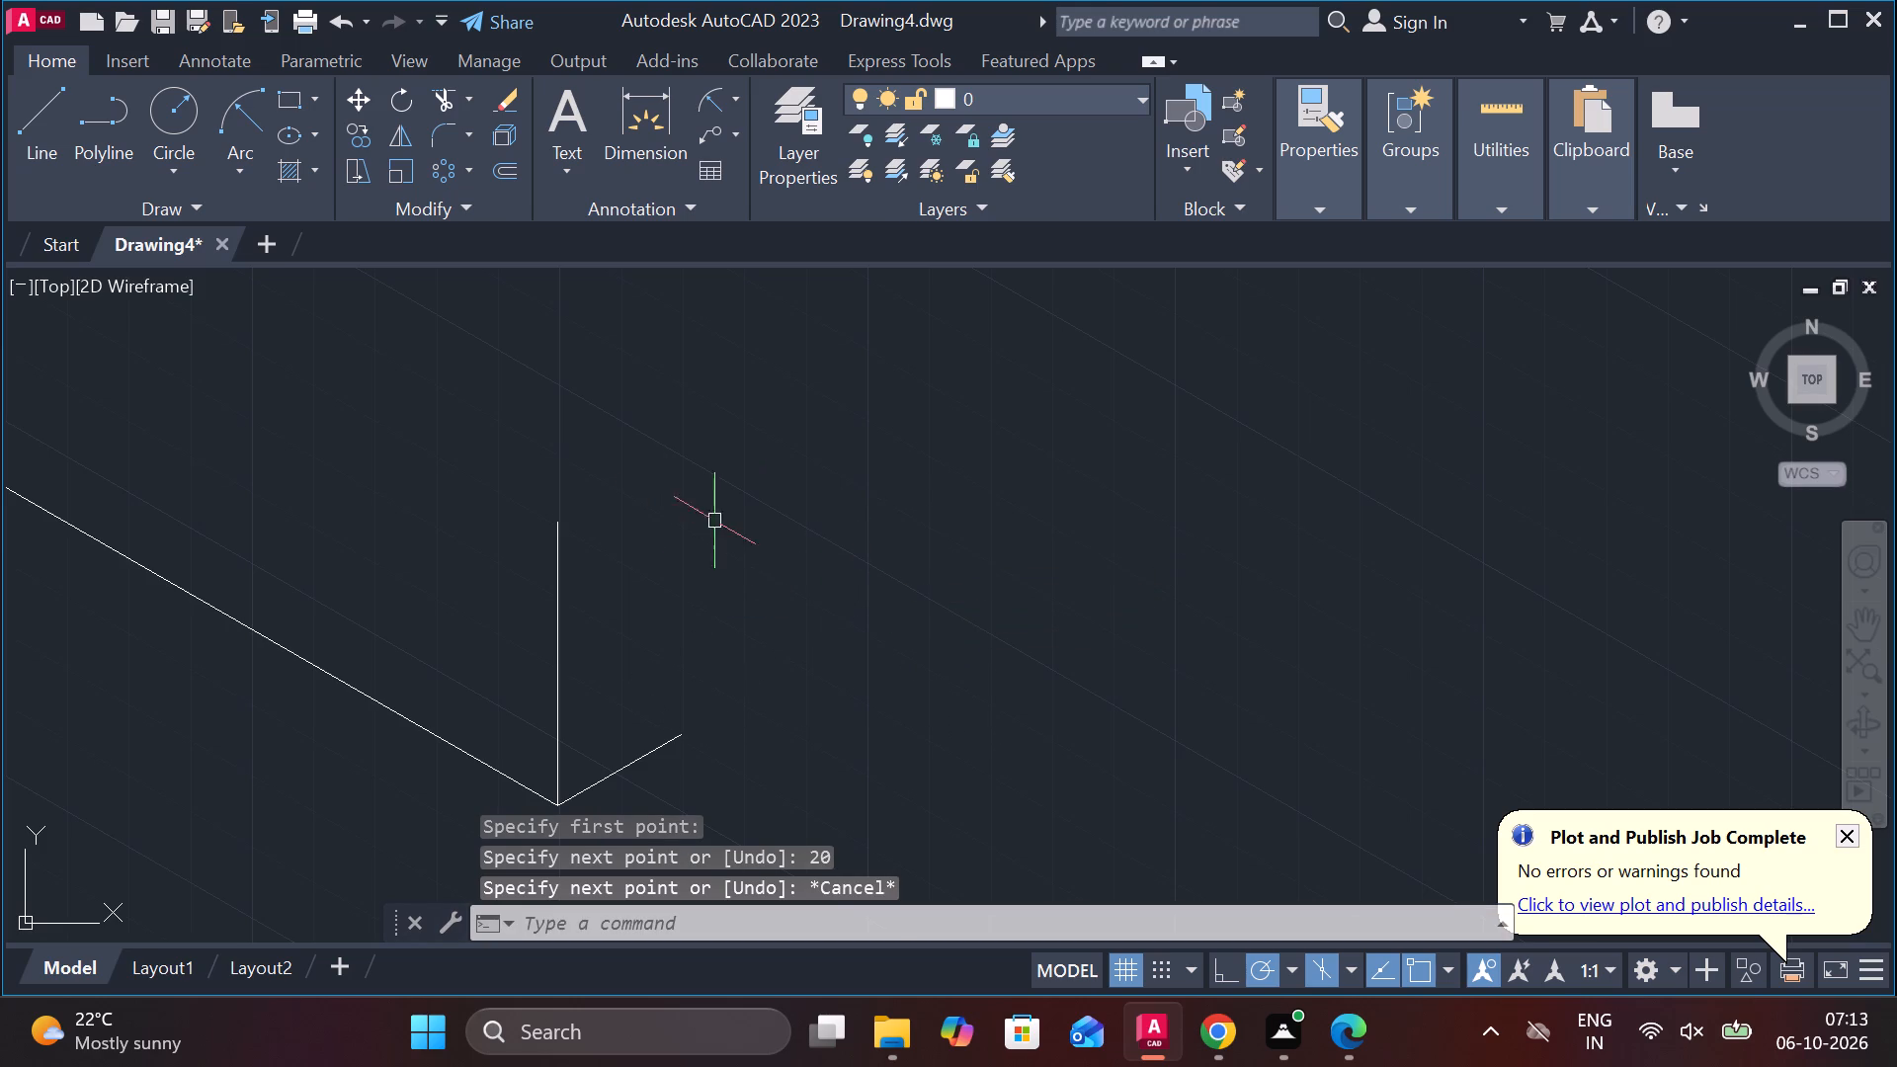
From the top of the vertical line, draw a 90-unit line at 30° and a 40-unit line straight down from its far end.
key(l)
key(Return)
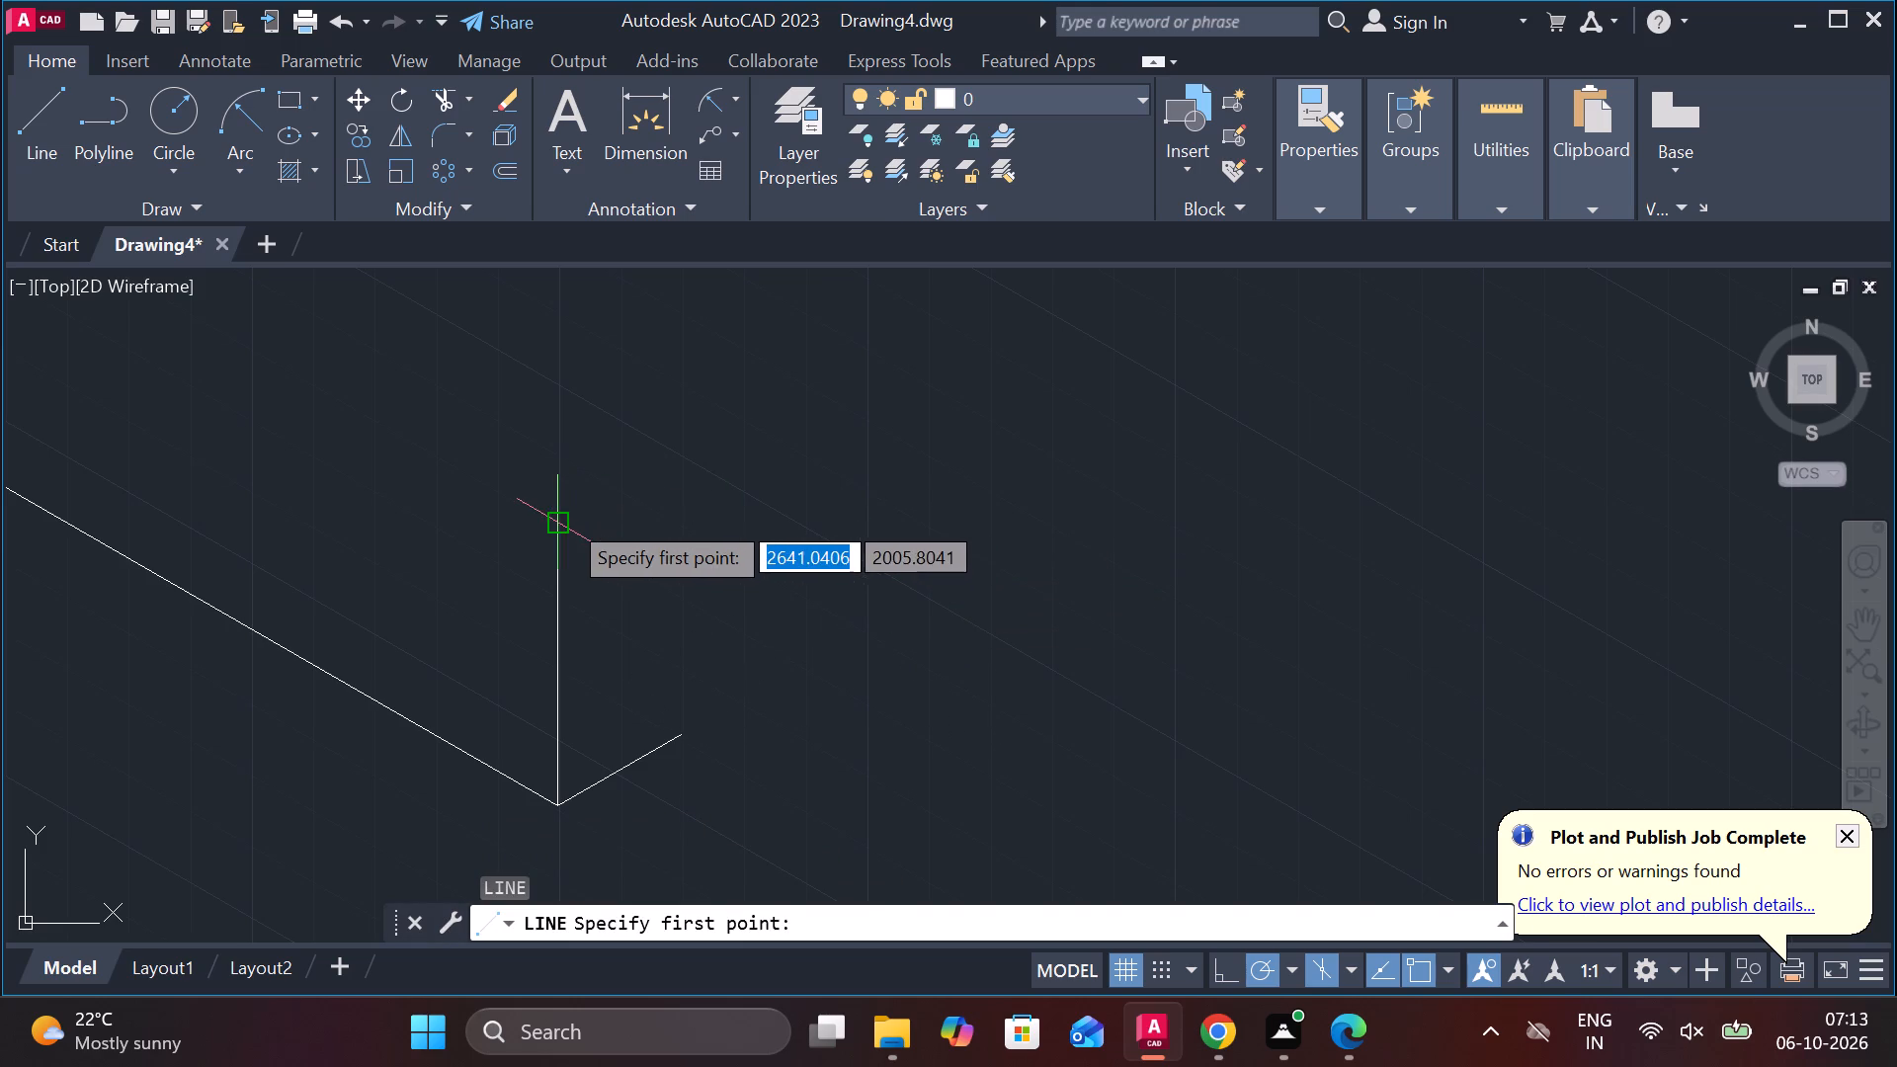
click(566, 518)
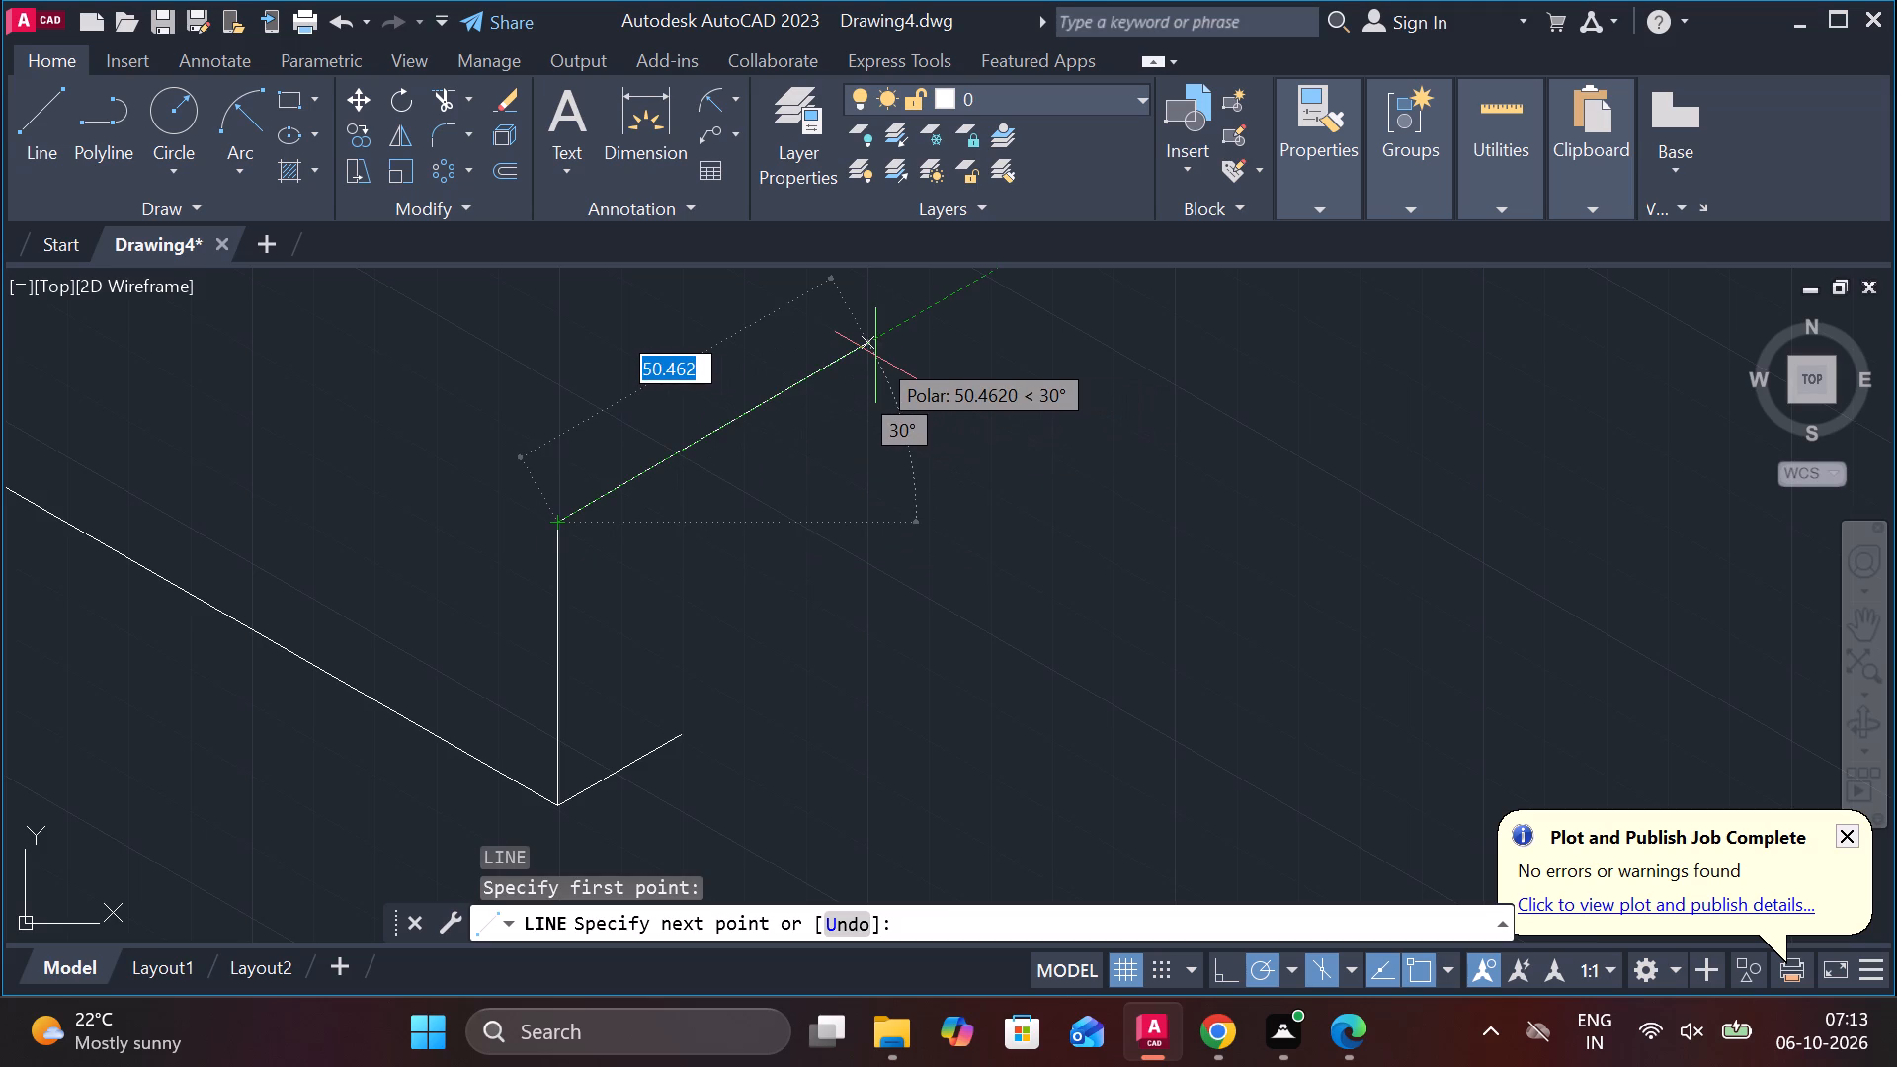
text(90)
key(Return)
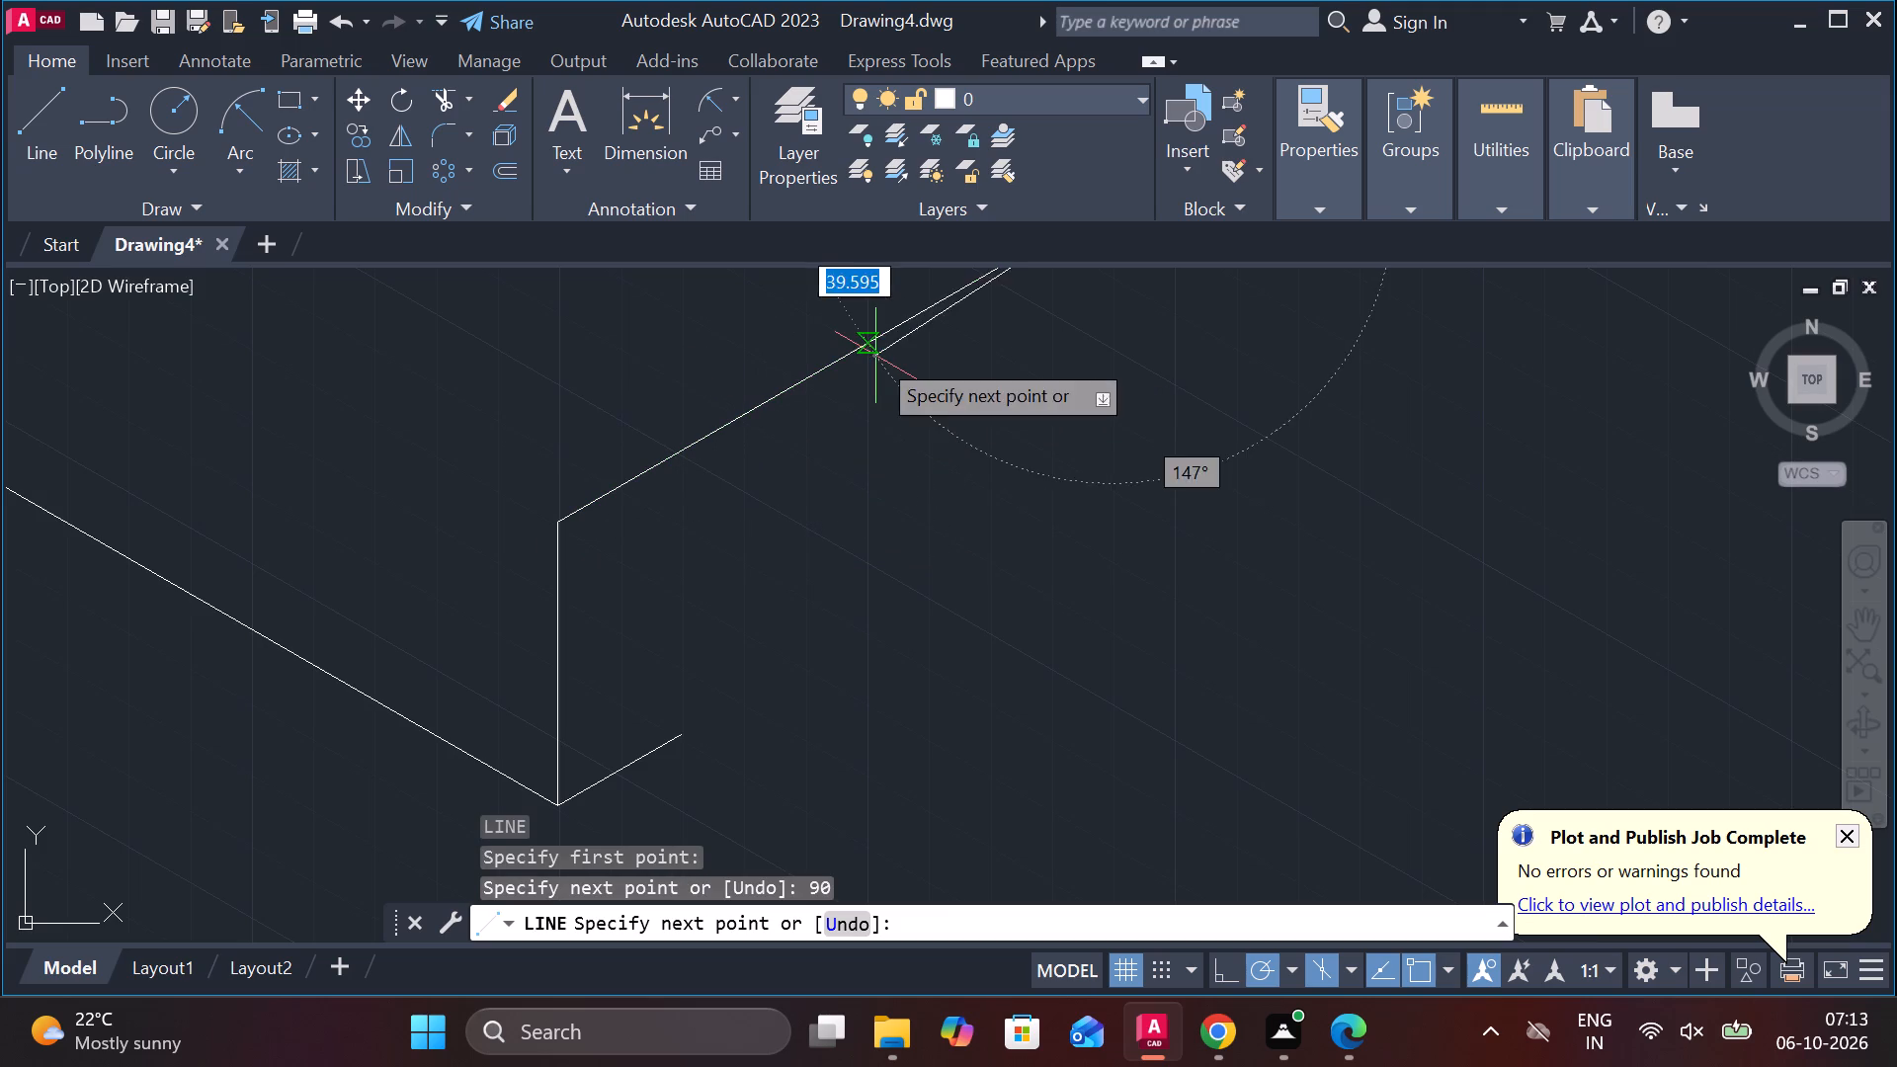
scroll(1181, 582, down, 1)
middle_click(1181, 565)
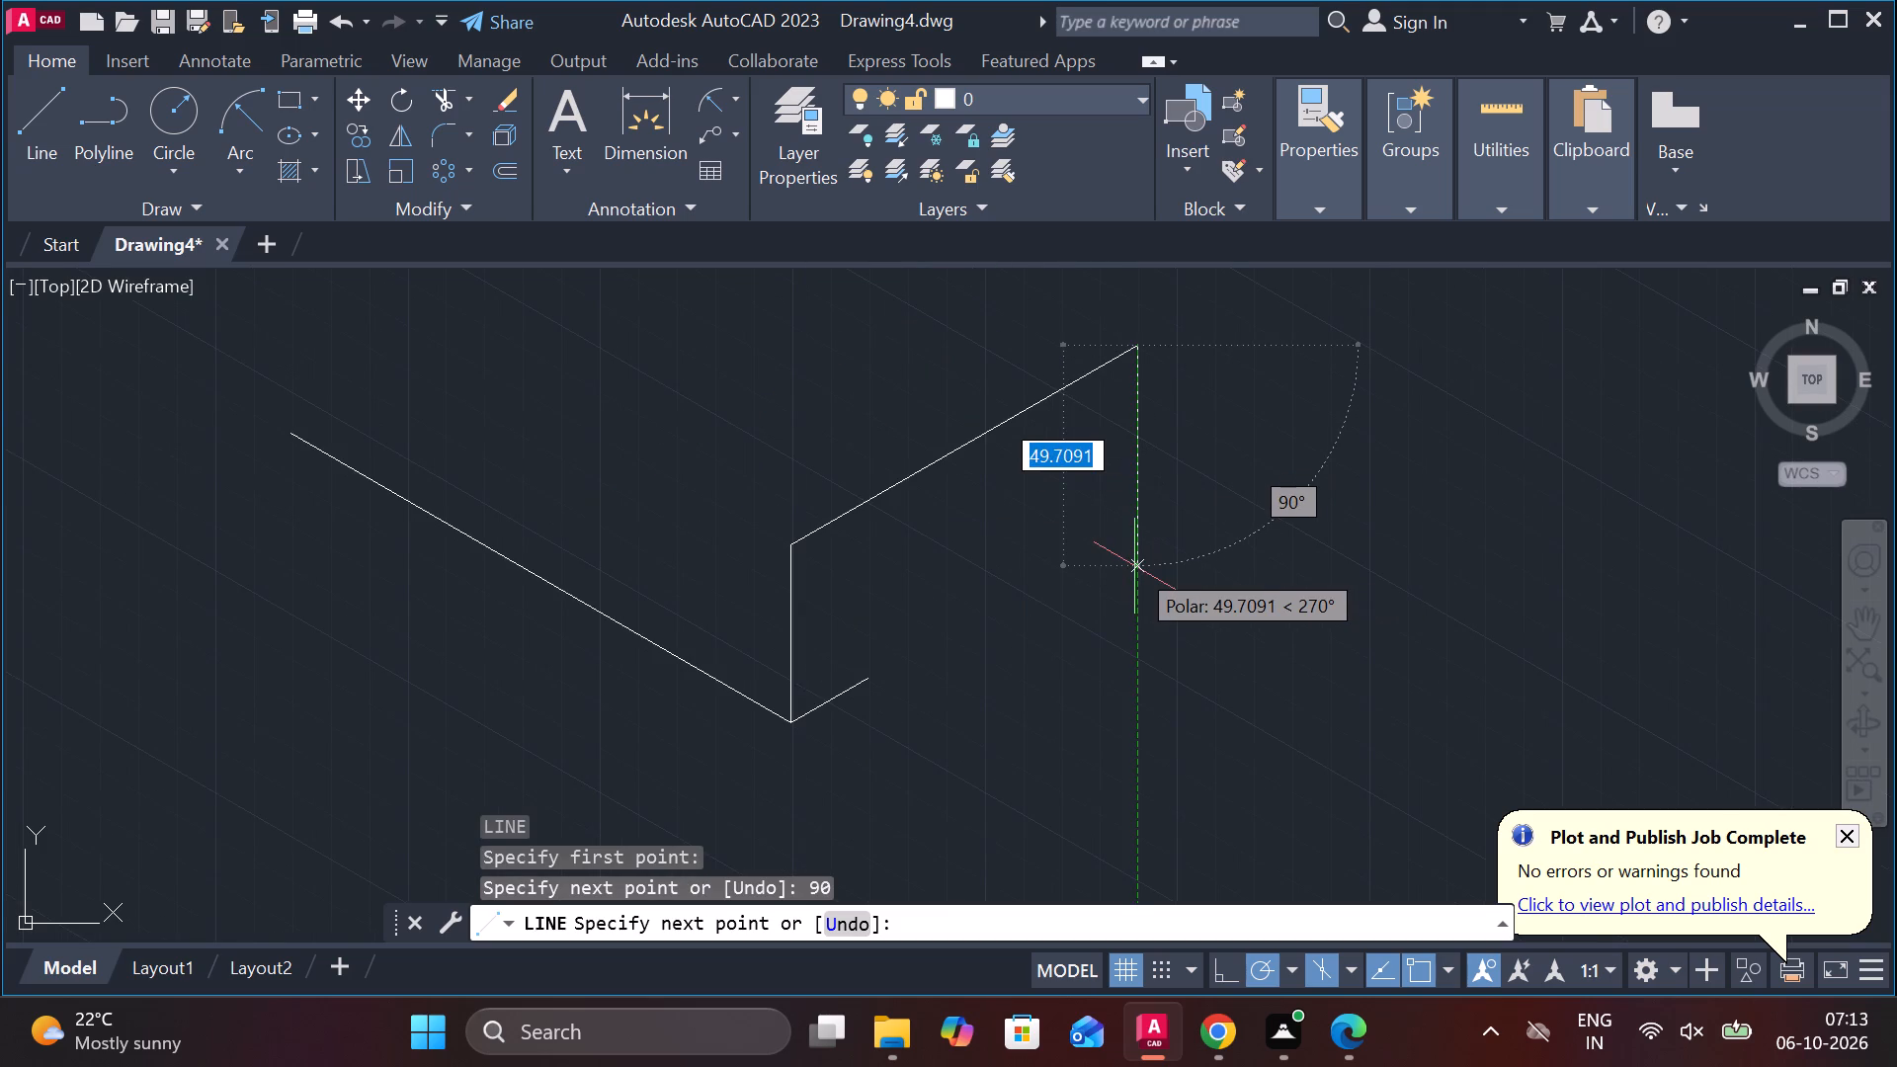
text(40)
key(Return)
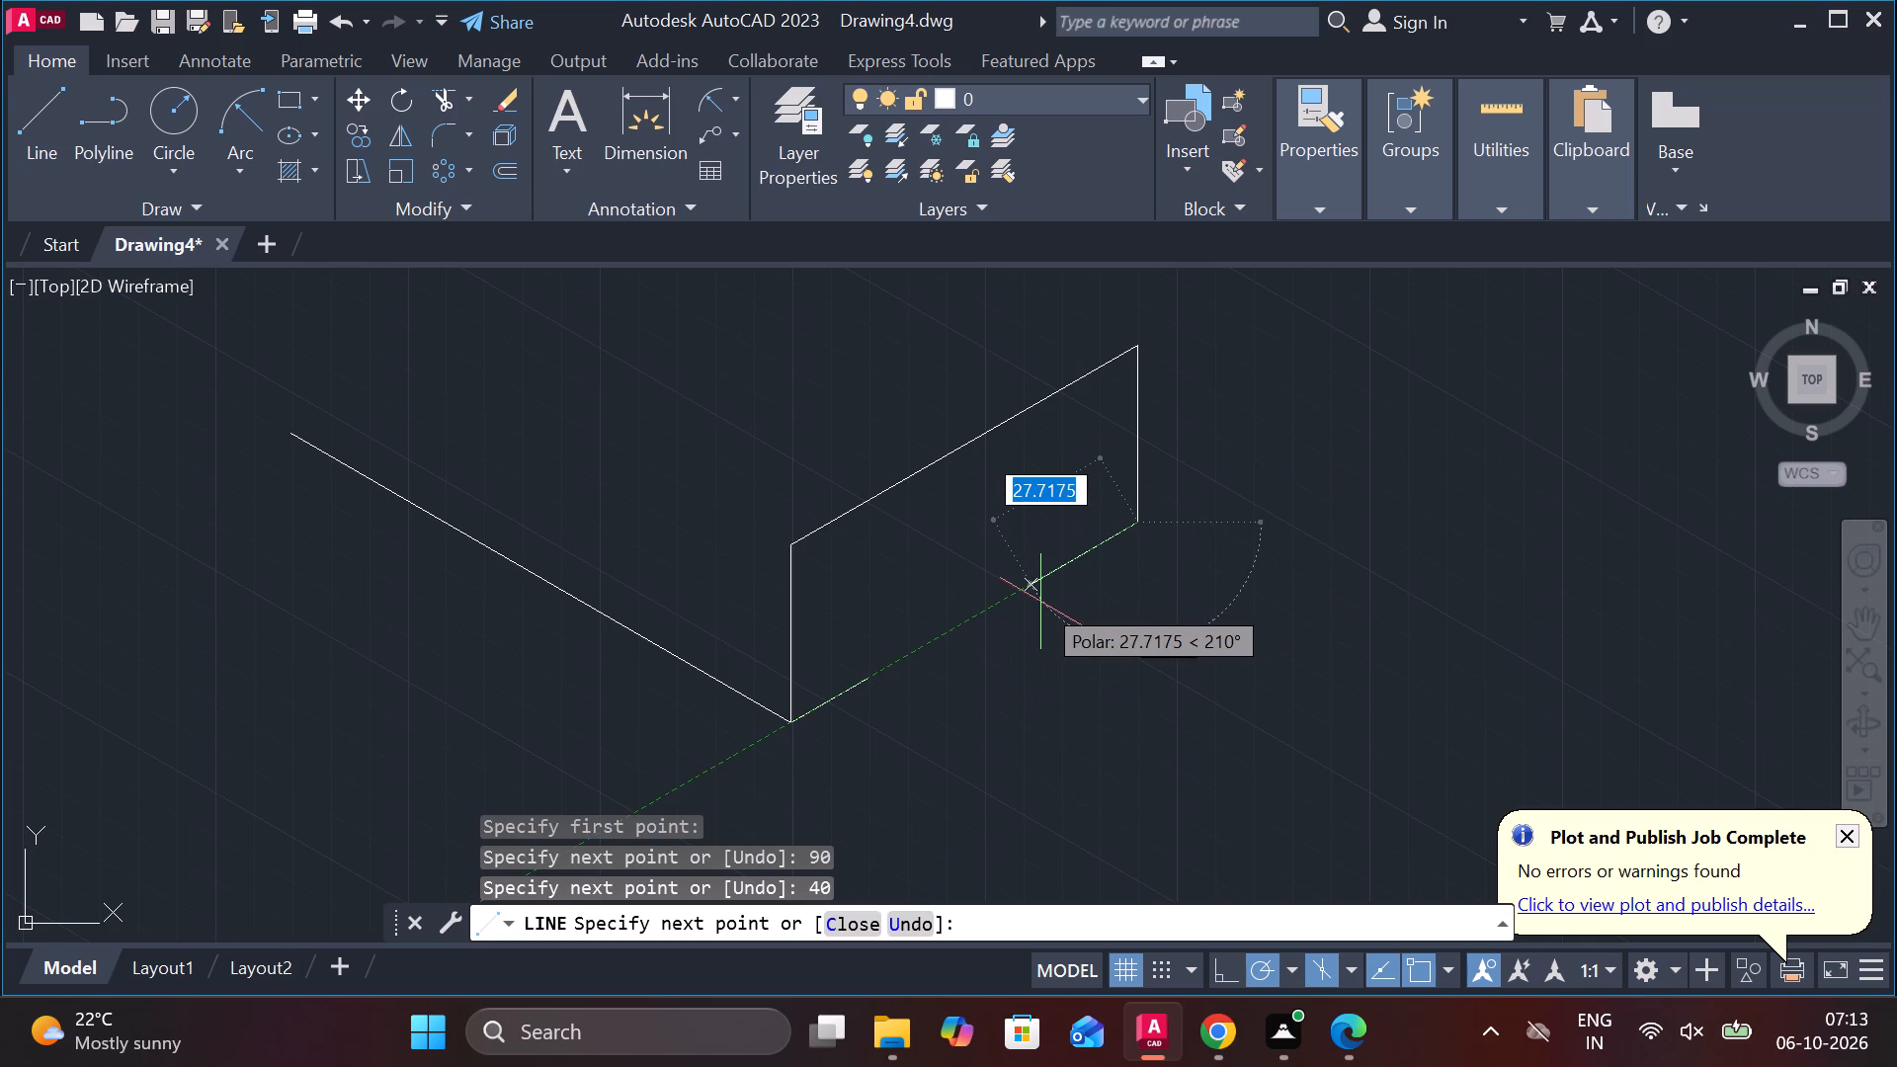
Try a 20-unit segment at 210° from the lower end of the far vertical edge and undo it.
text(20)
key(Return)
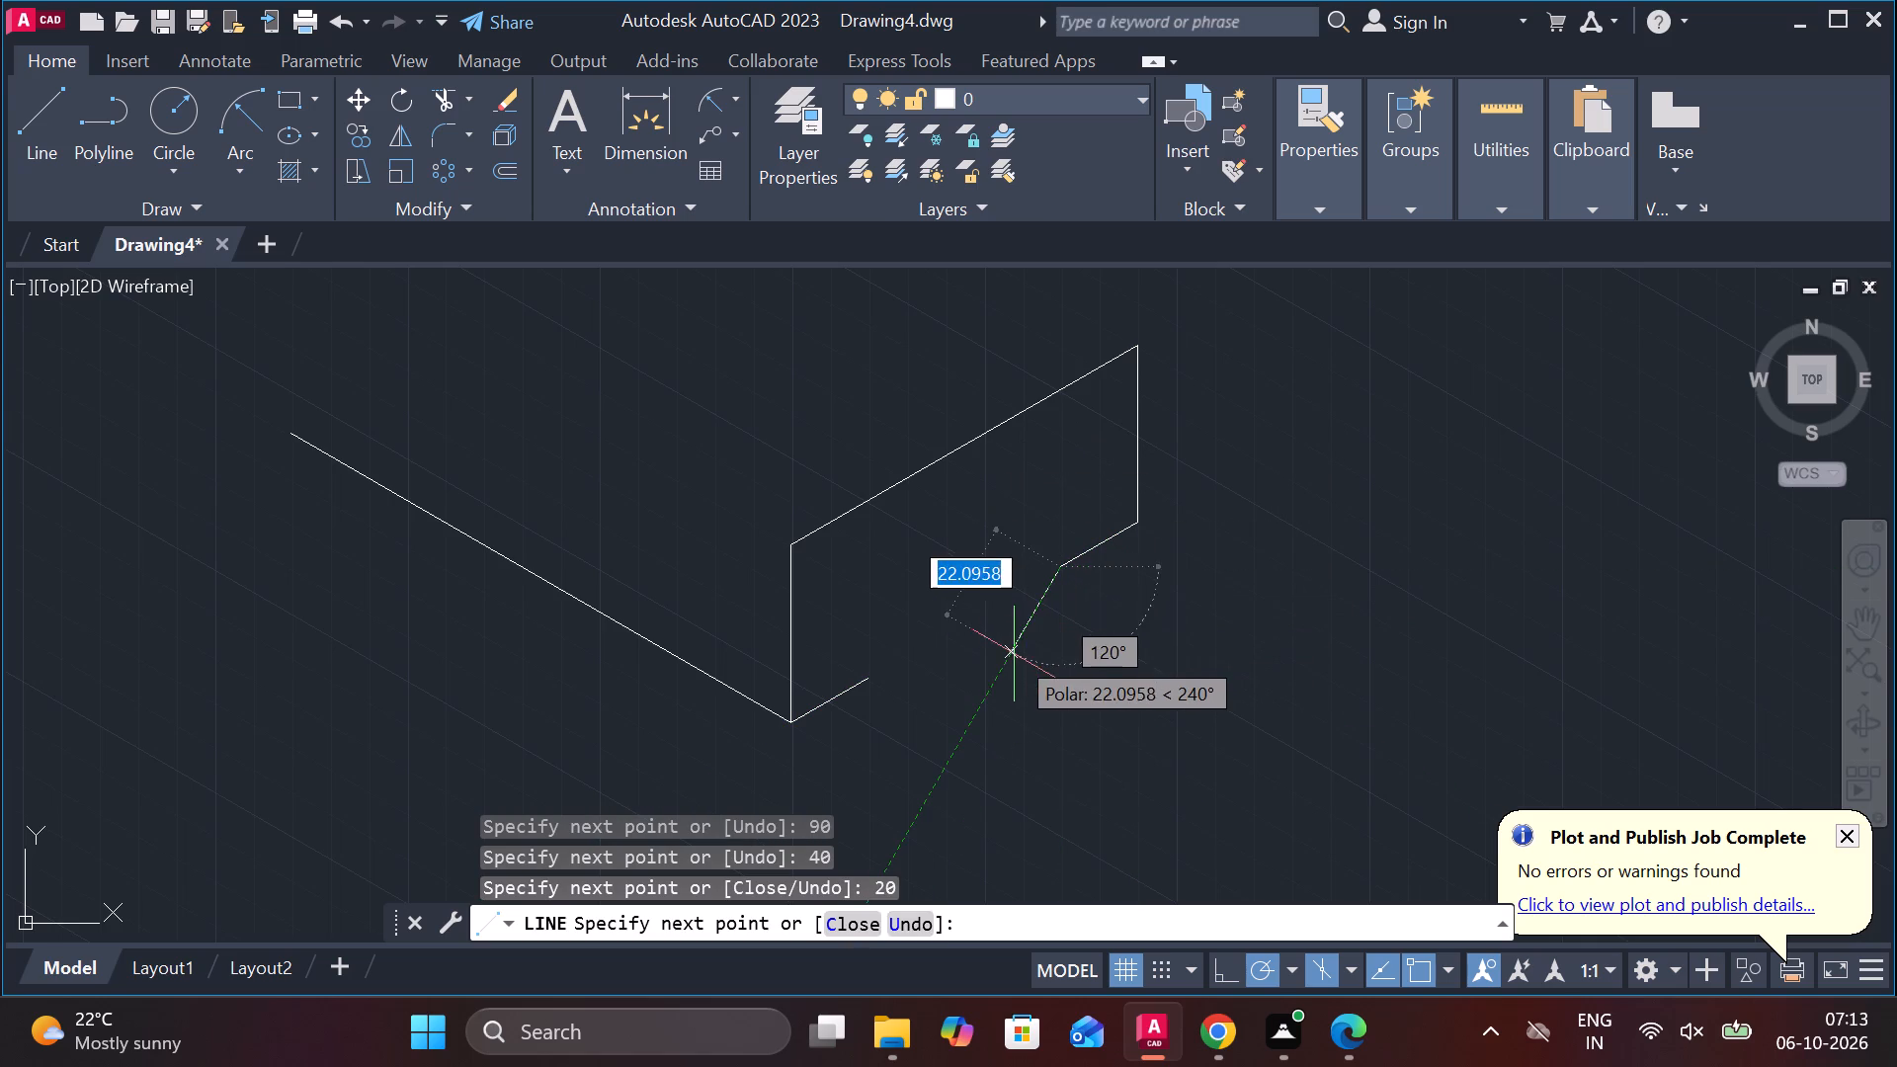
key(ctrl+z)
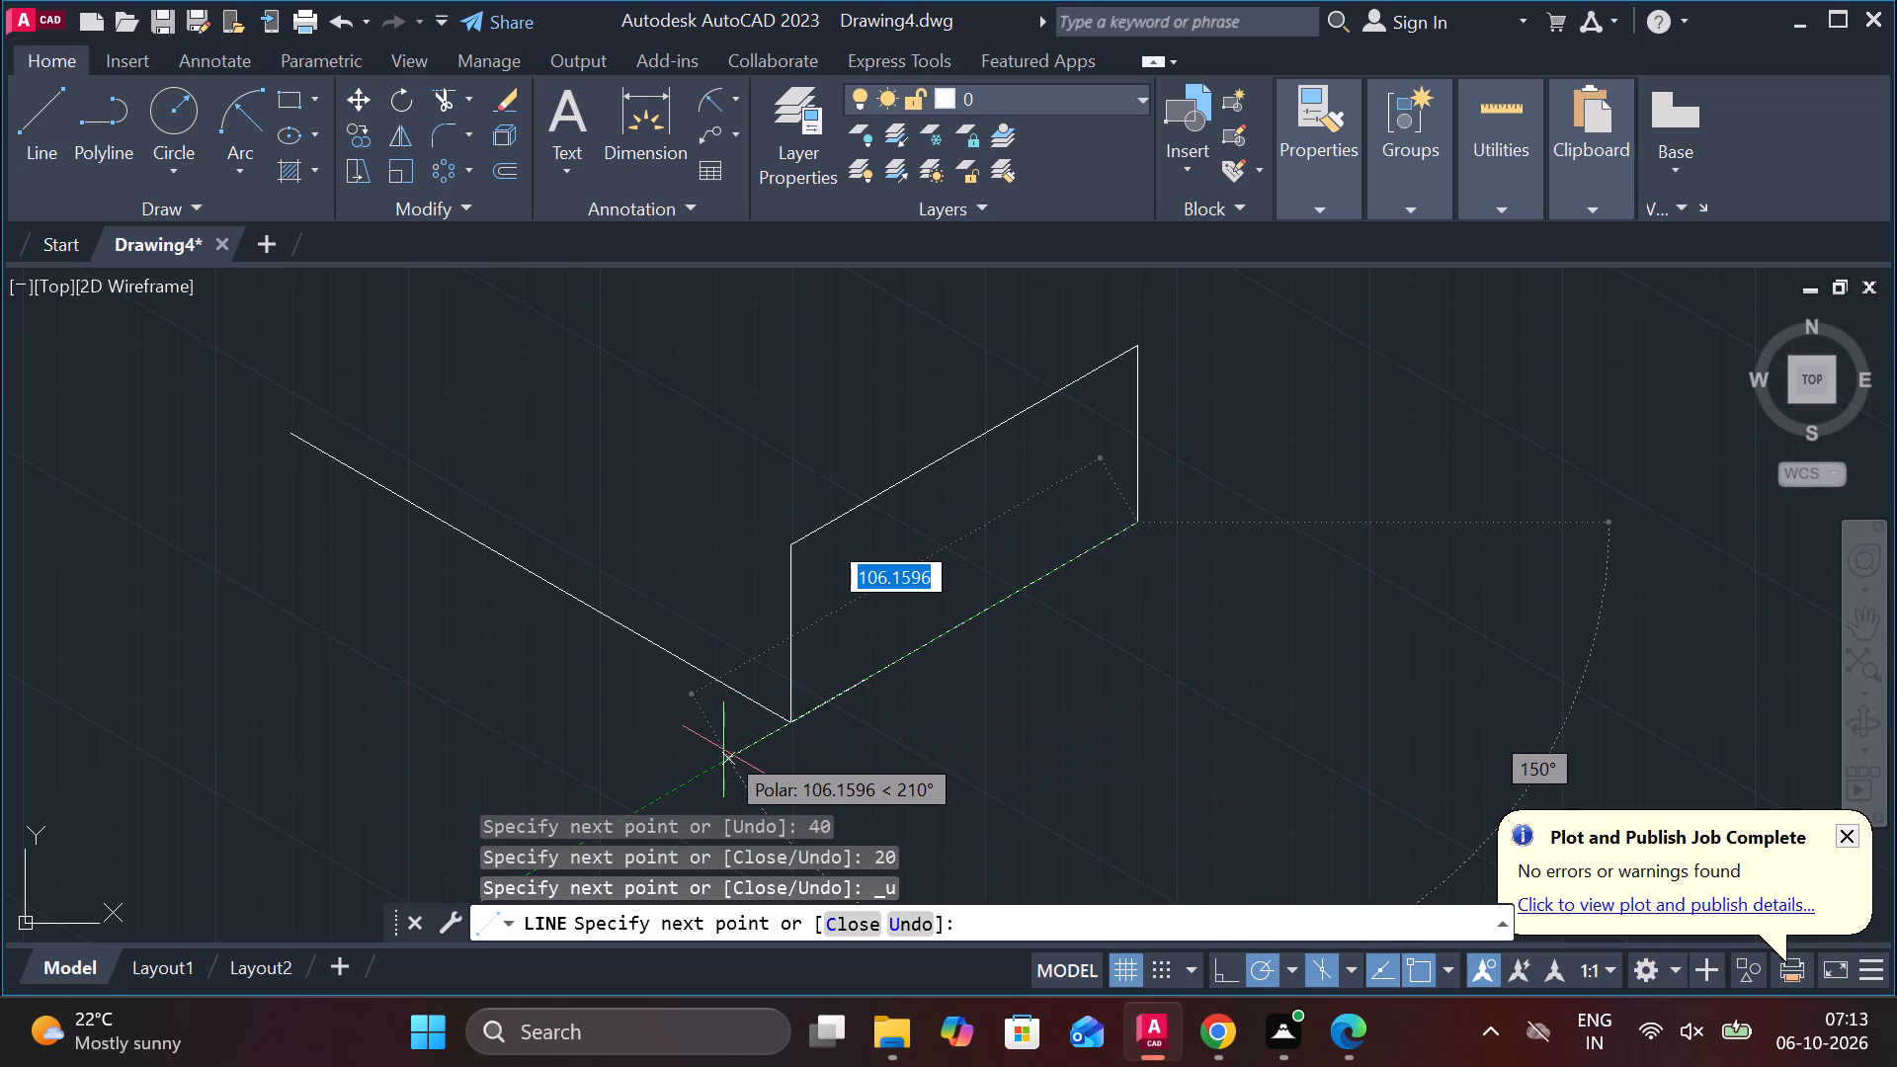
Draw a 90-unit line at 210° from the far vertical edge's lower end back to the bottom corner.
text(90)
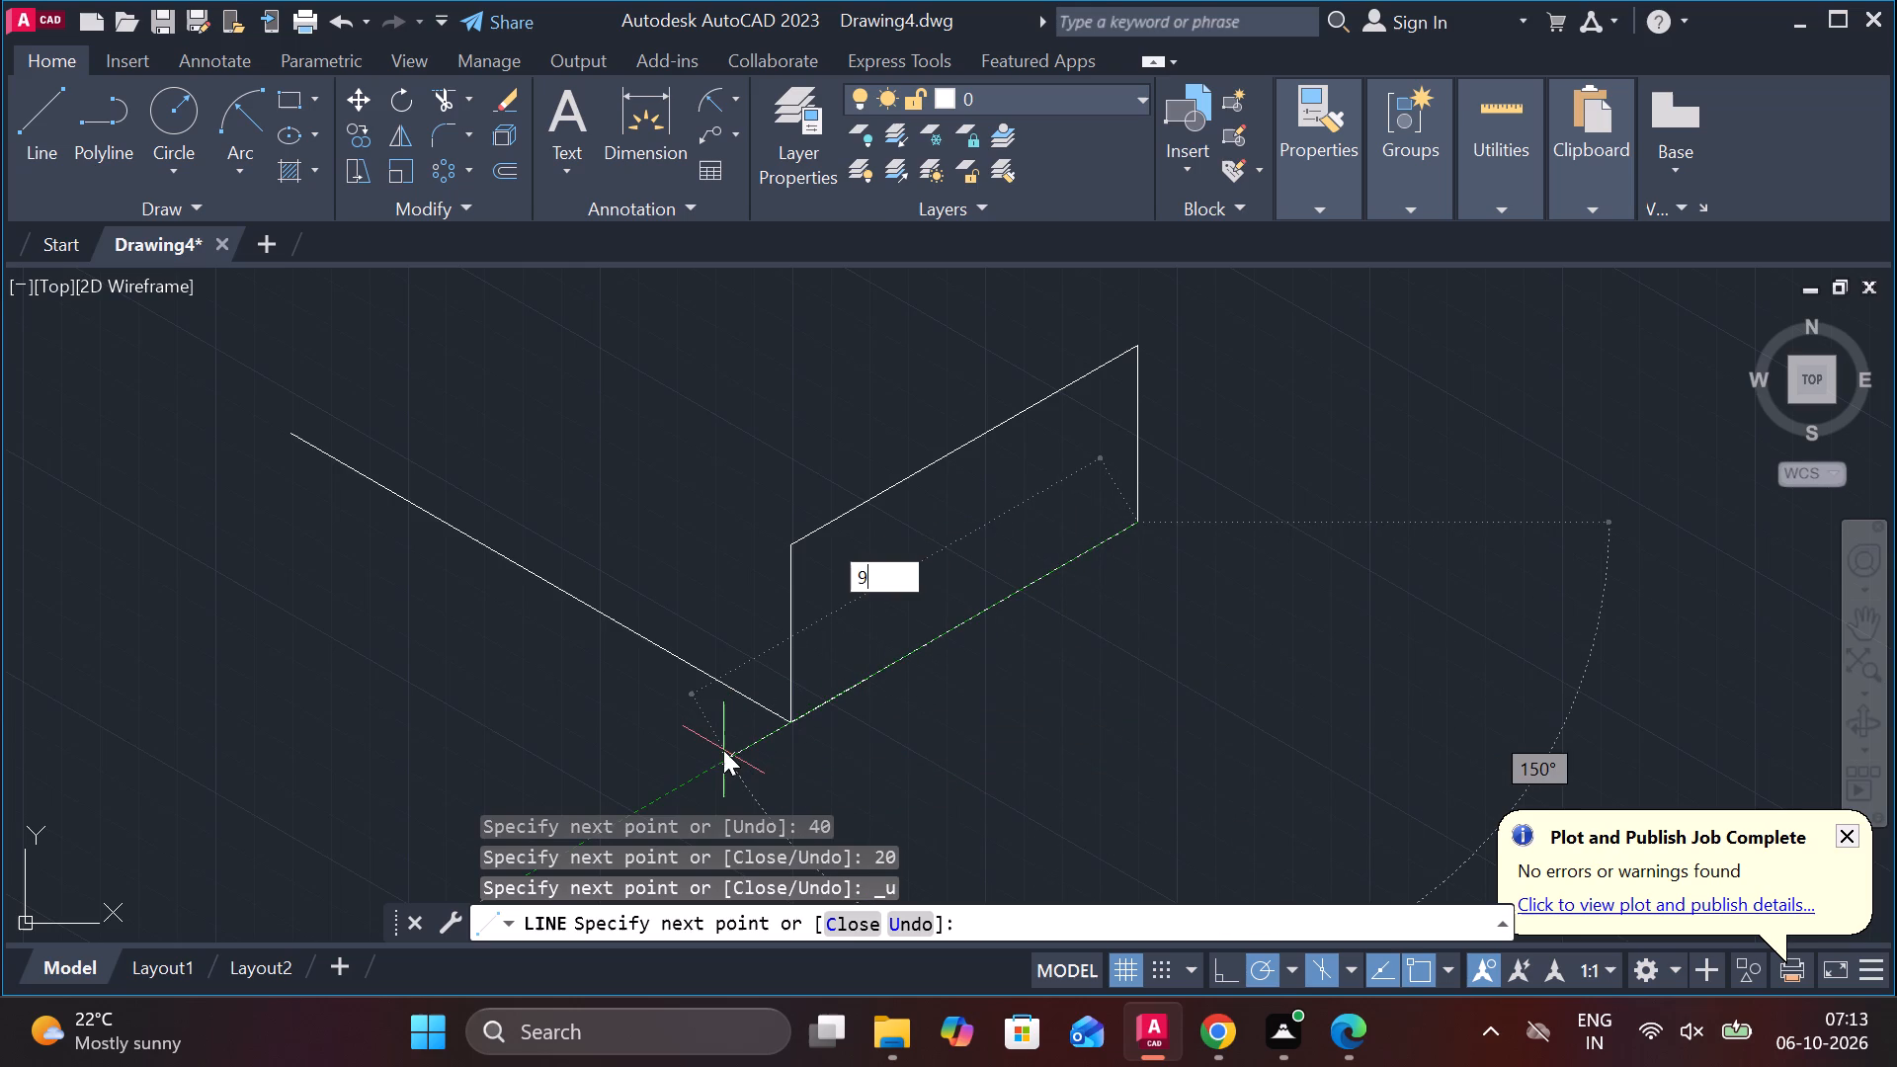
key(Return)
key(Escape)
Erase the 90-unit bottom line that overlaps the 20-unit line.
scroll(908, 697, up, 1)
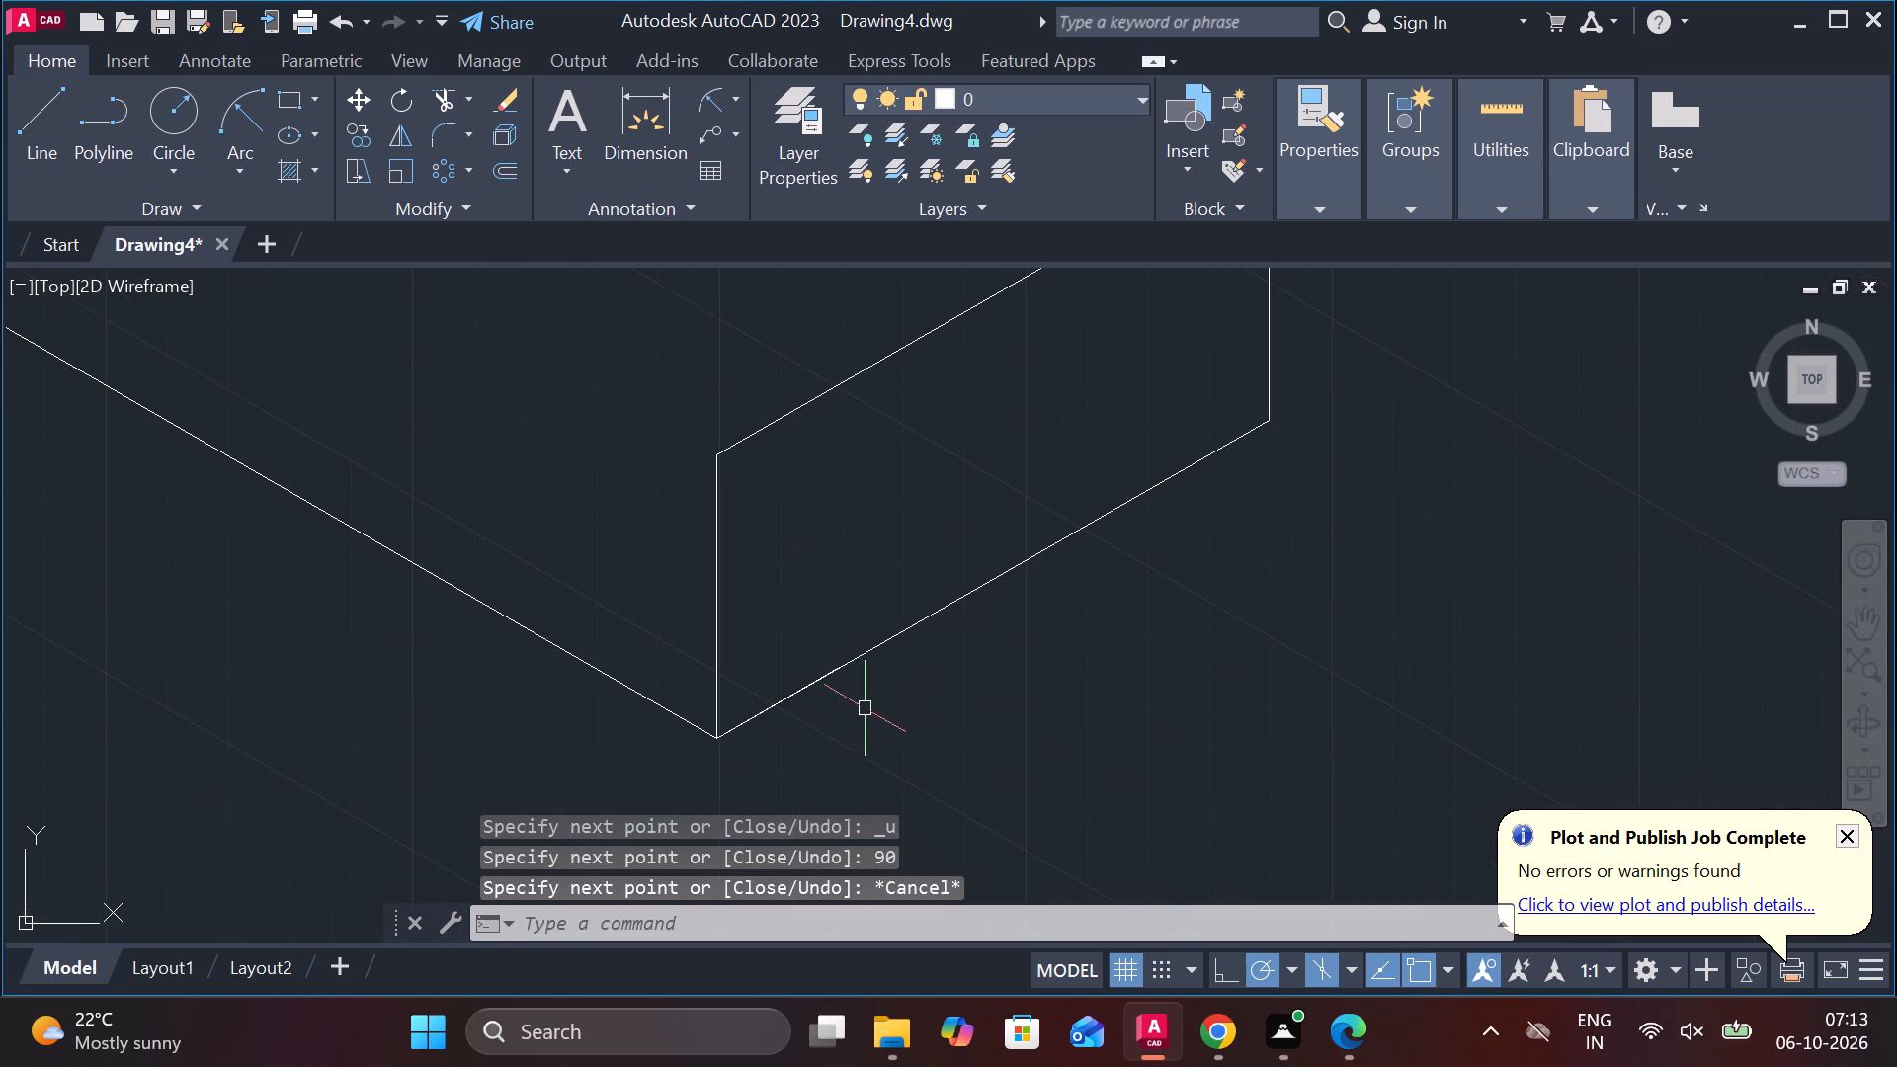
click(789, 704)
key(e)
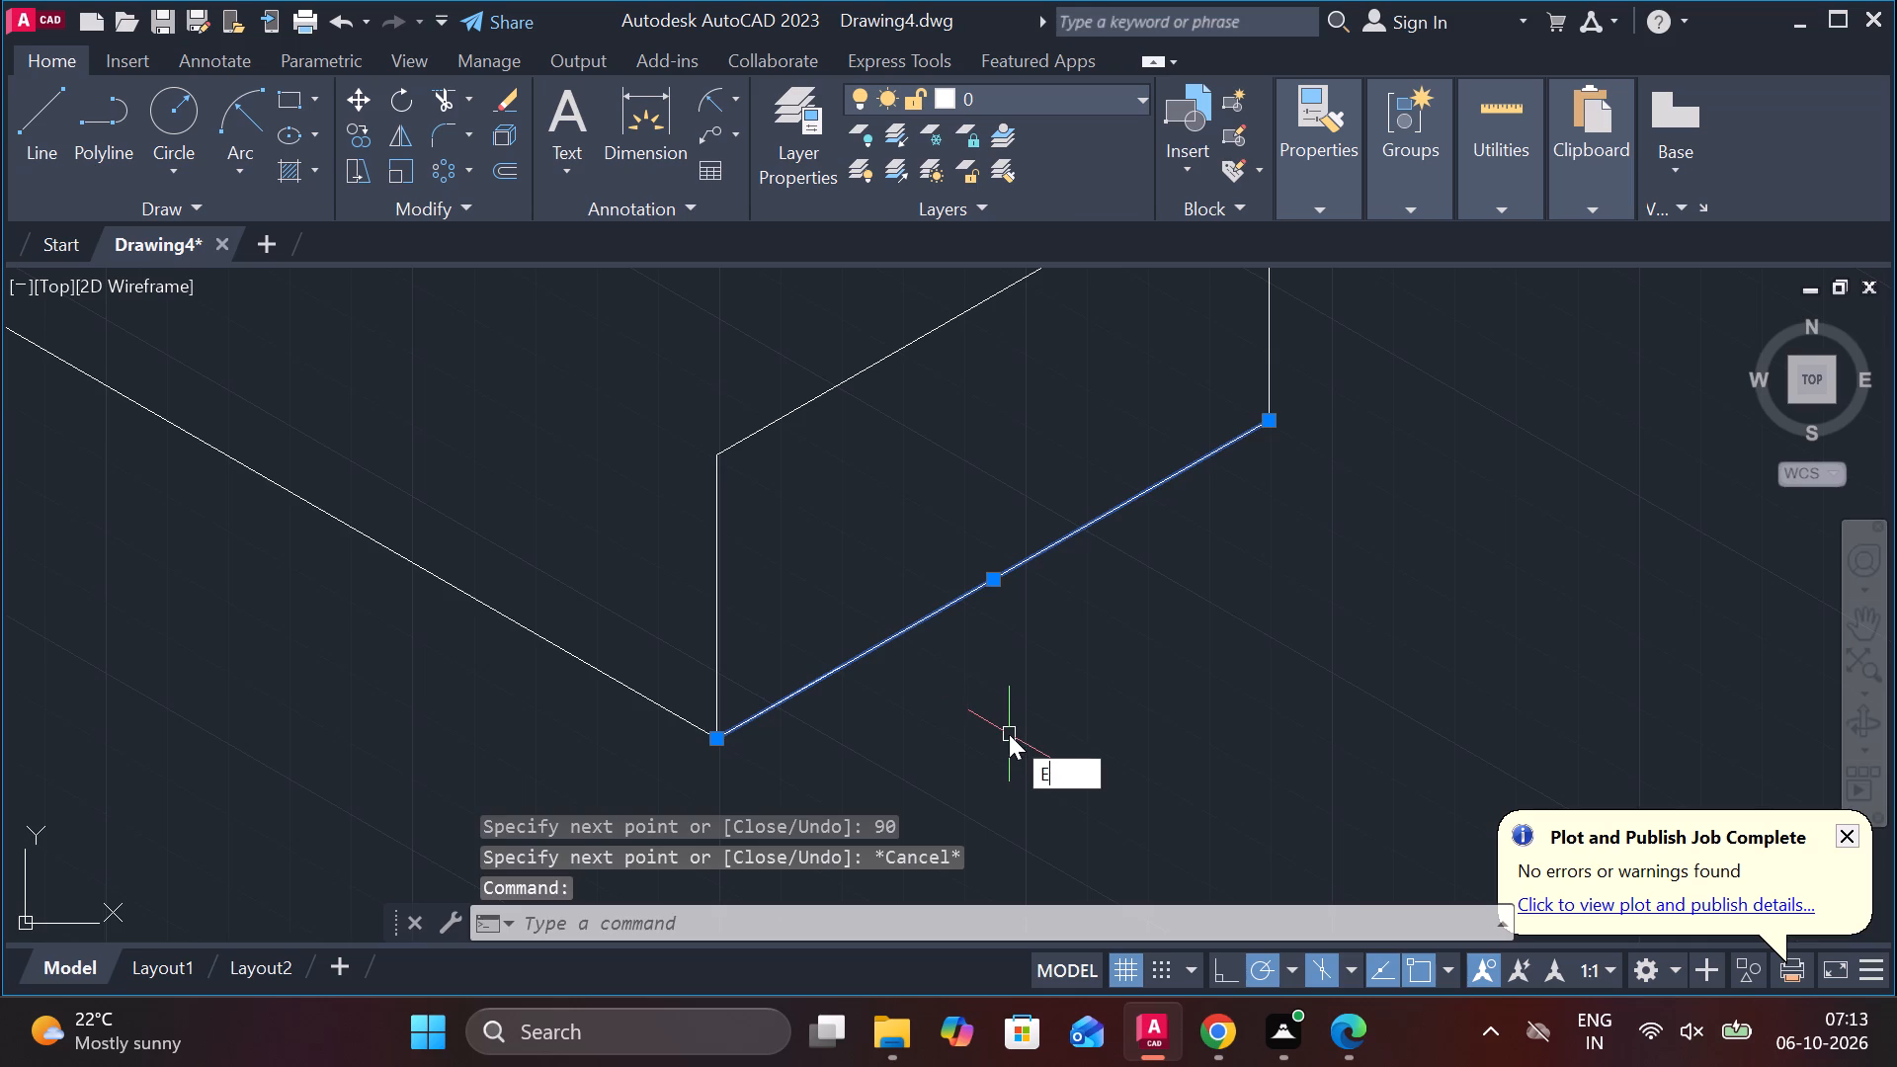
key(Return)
Lengthen the 20-unit line from its free end to the lower endpoint of the far vertical edge.
click(775, 703)
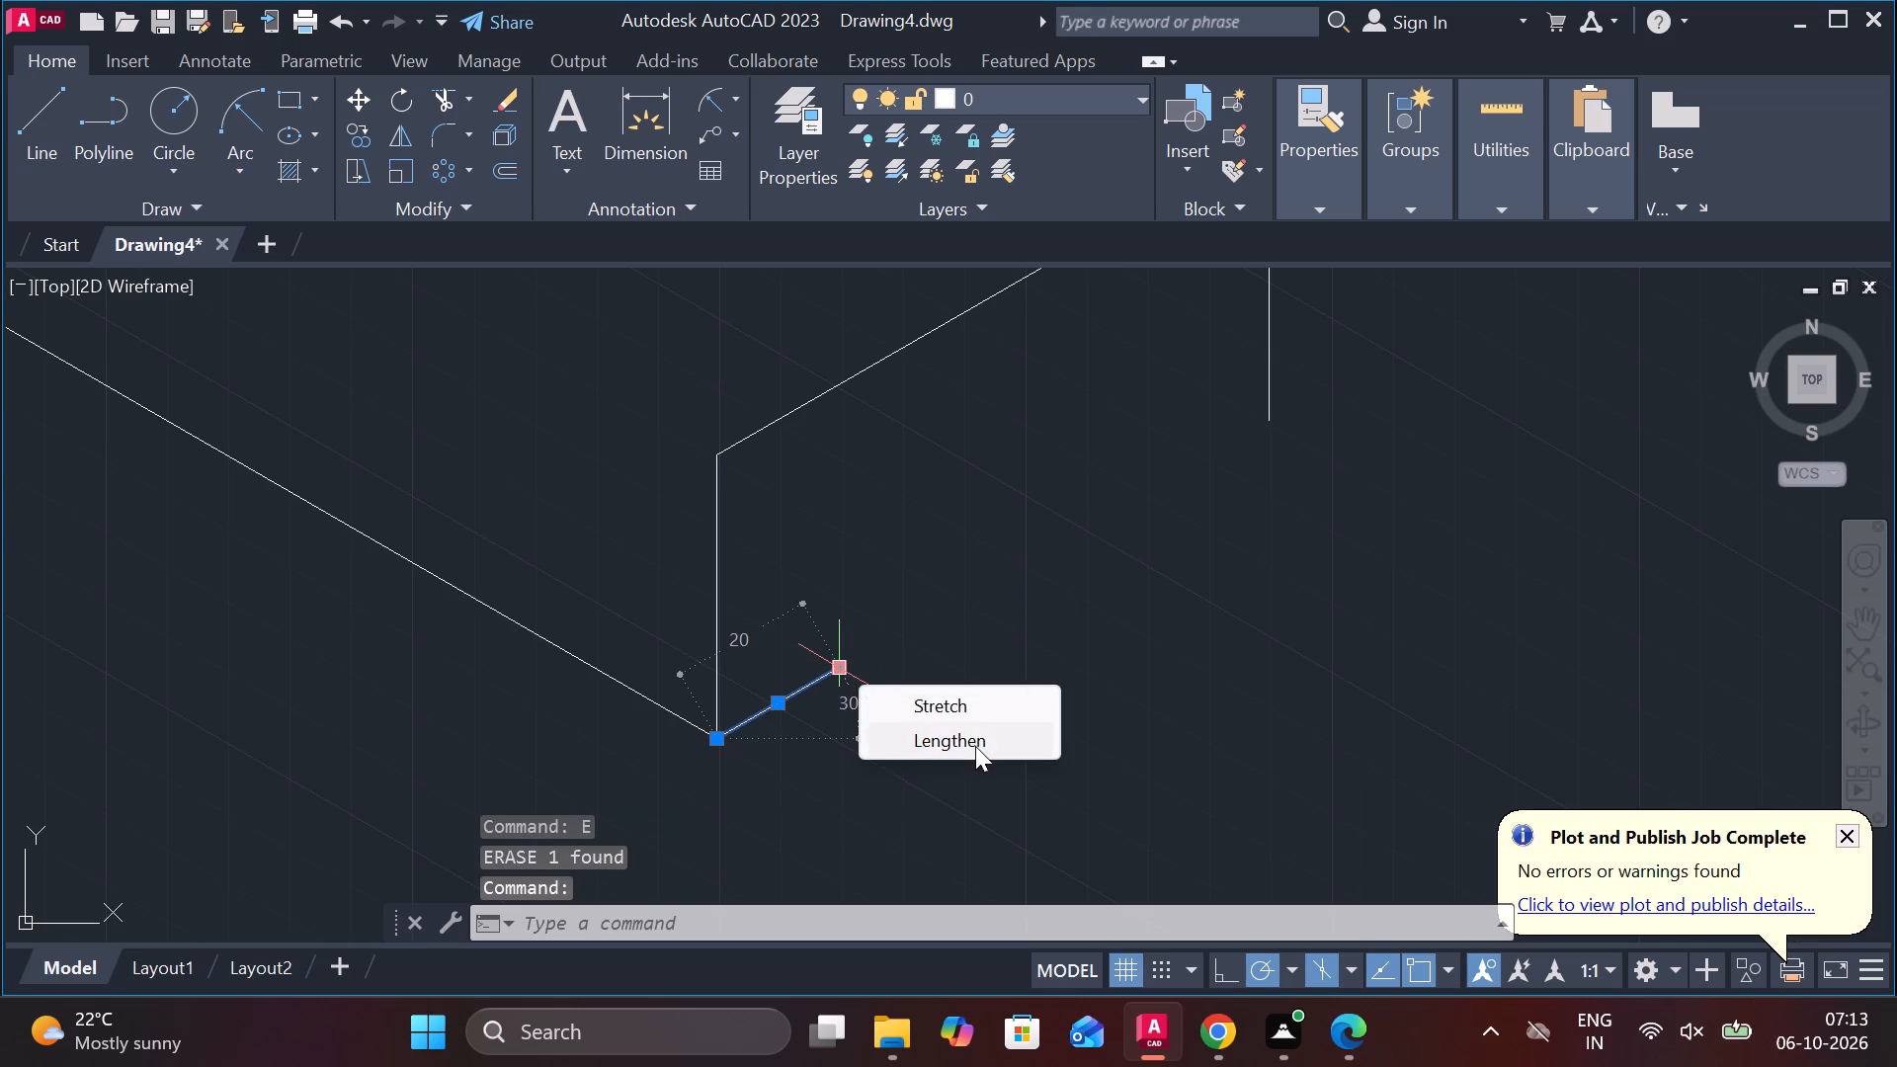
click(975, 746)
click(1267, 422)
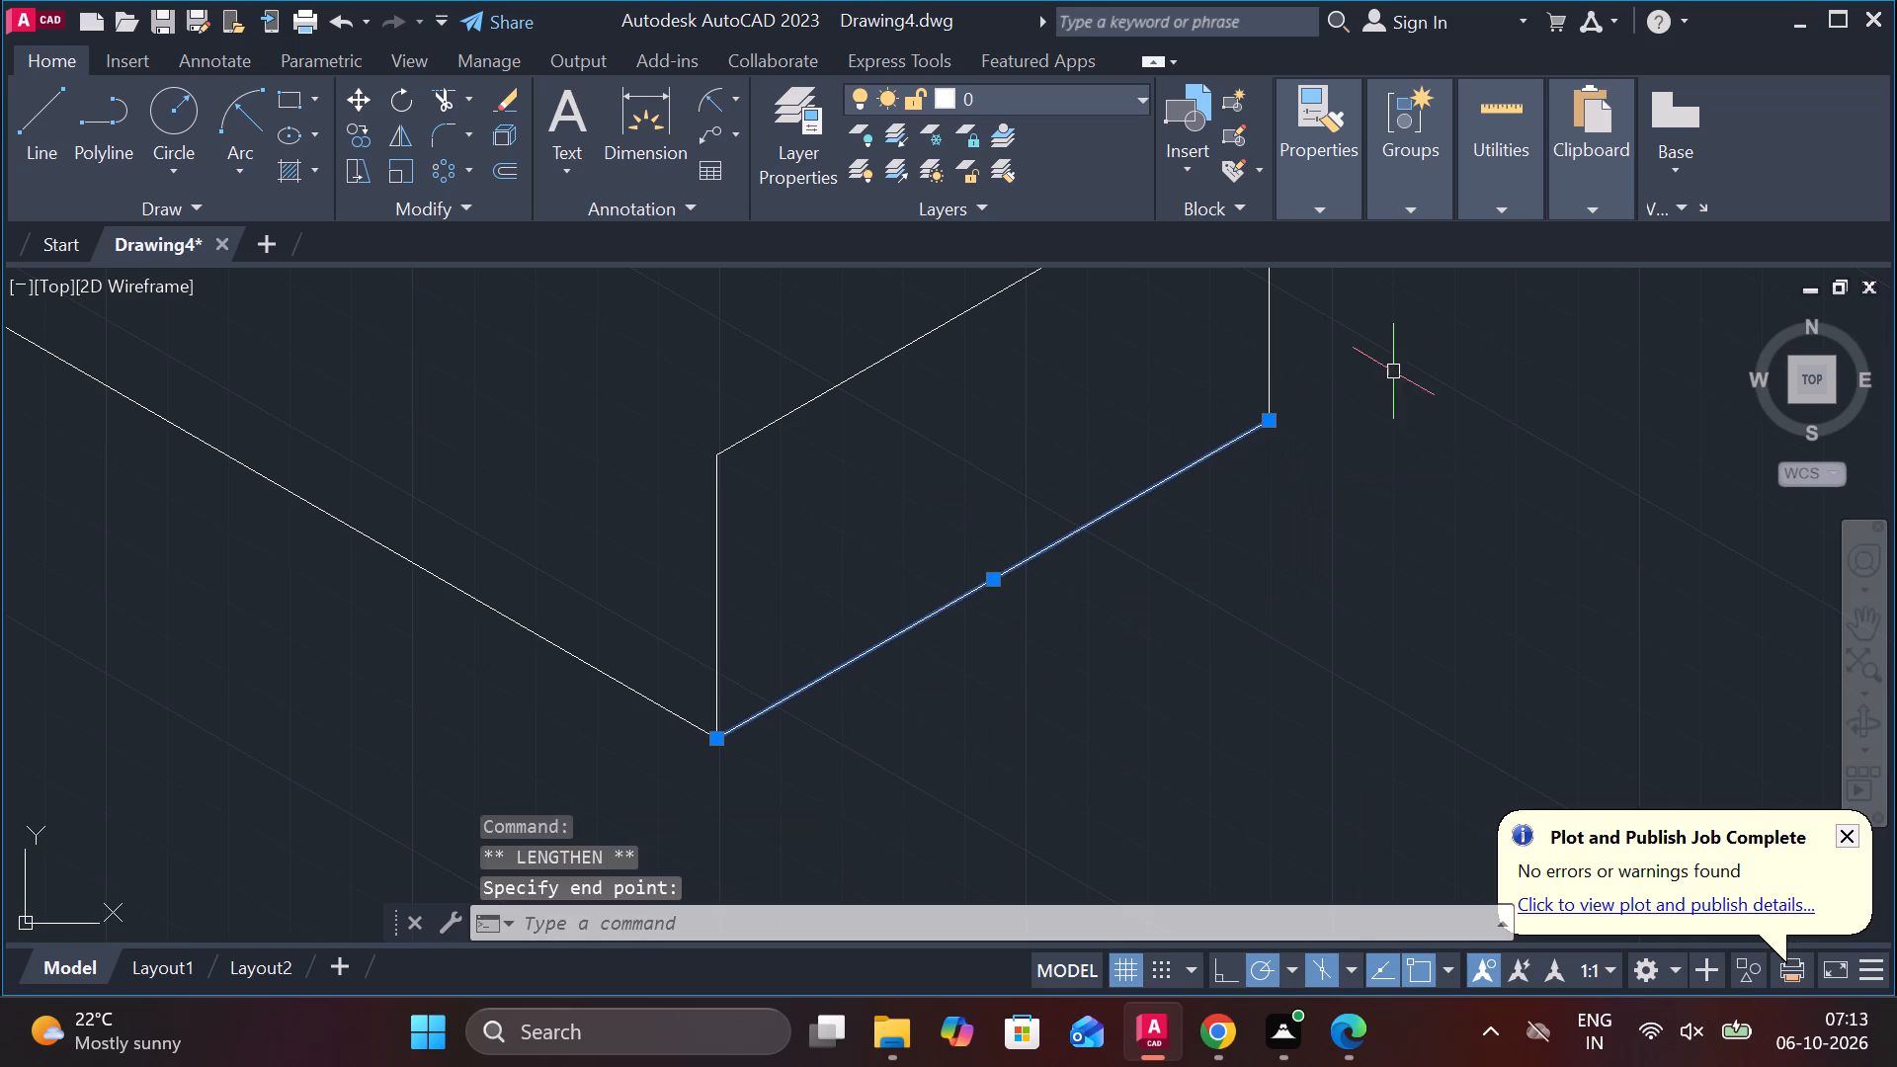
key(Escape)
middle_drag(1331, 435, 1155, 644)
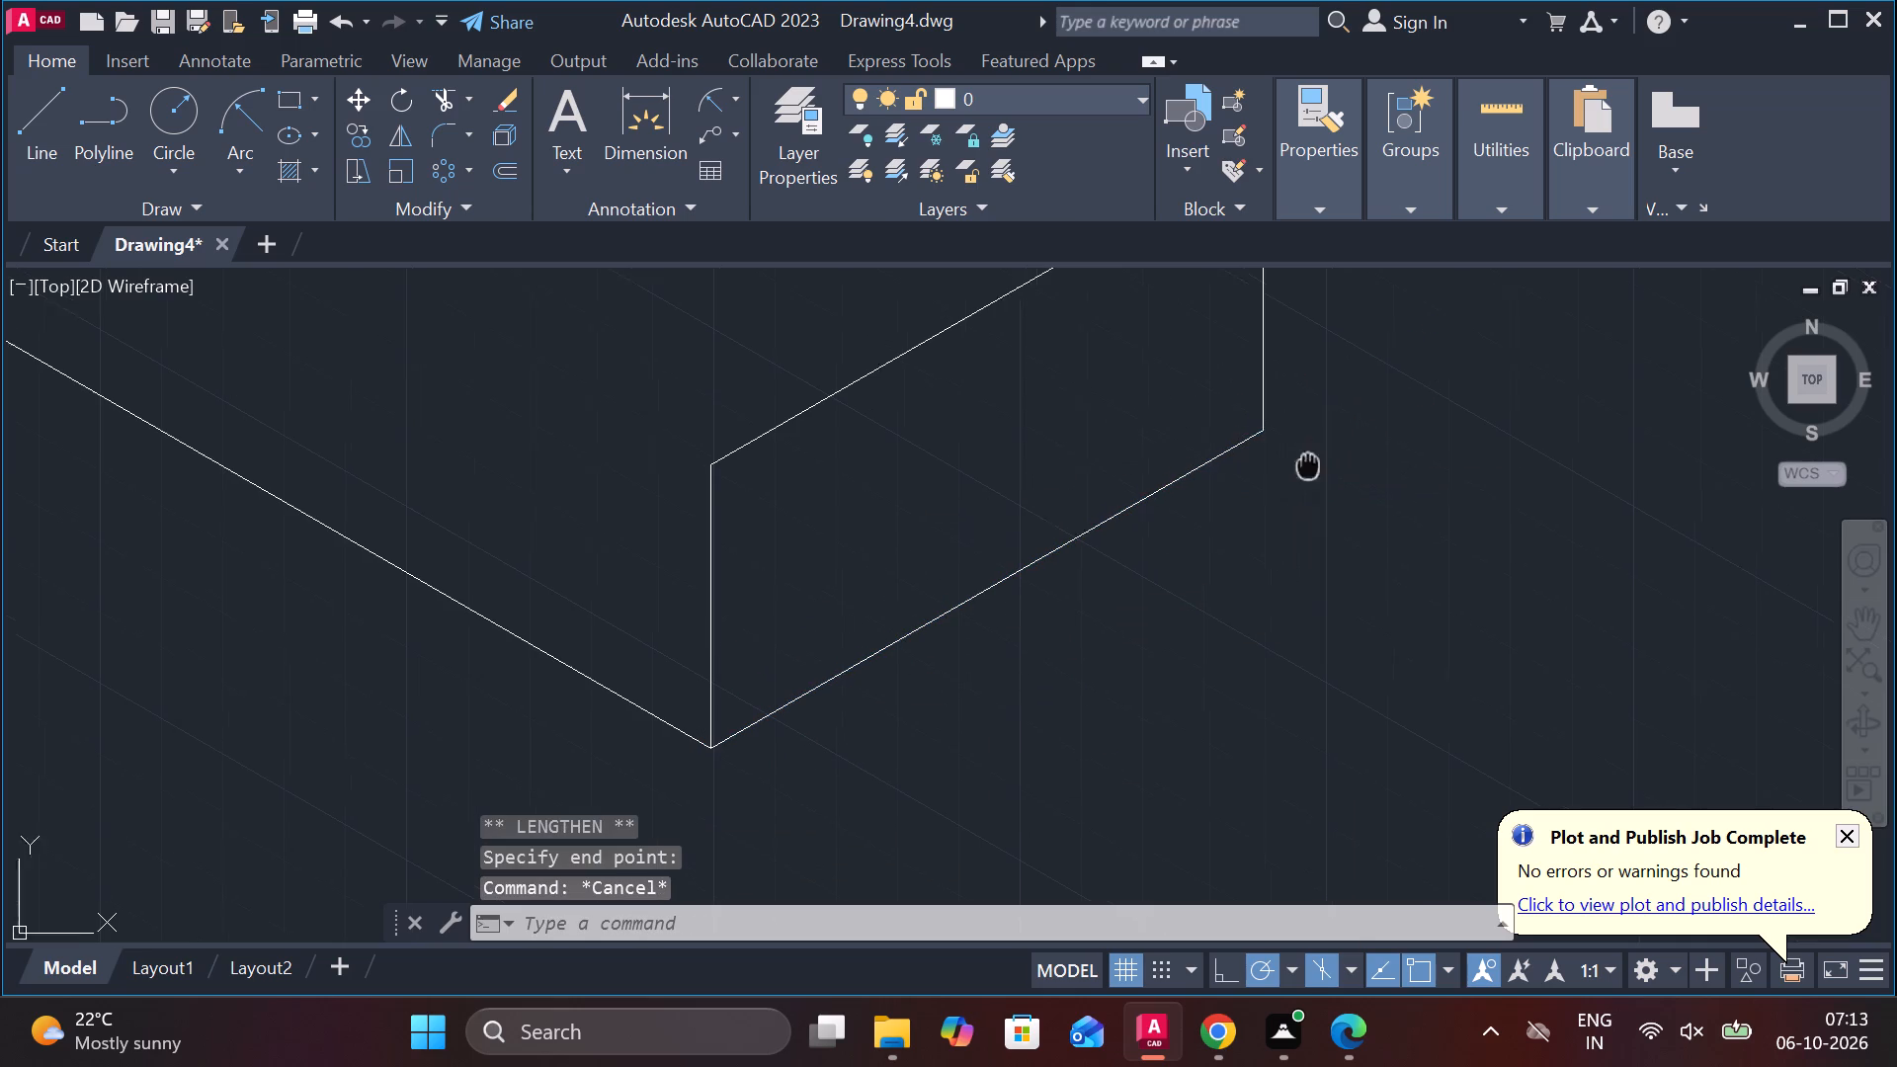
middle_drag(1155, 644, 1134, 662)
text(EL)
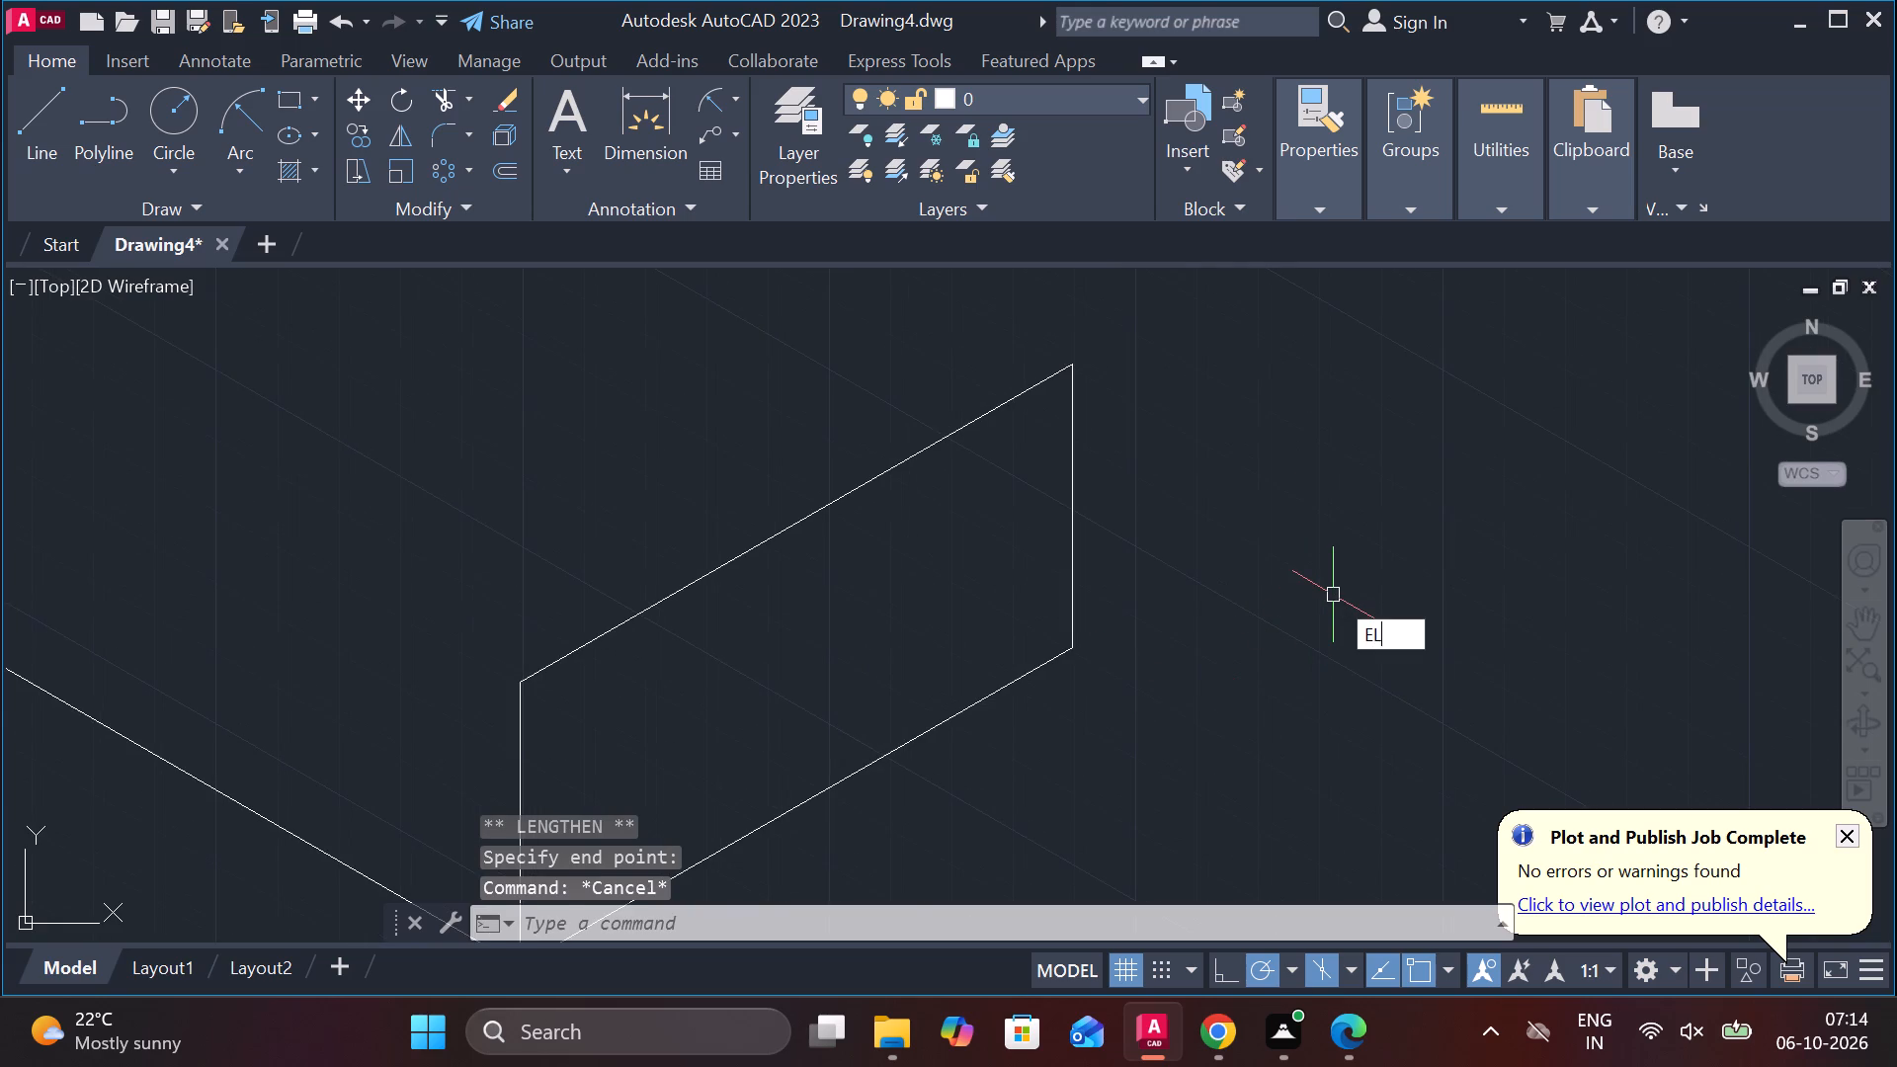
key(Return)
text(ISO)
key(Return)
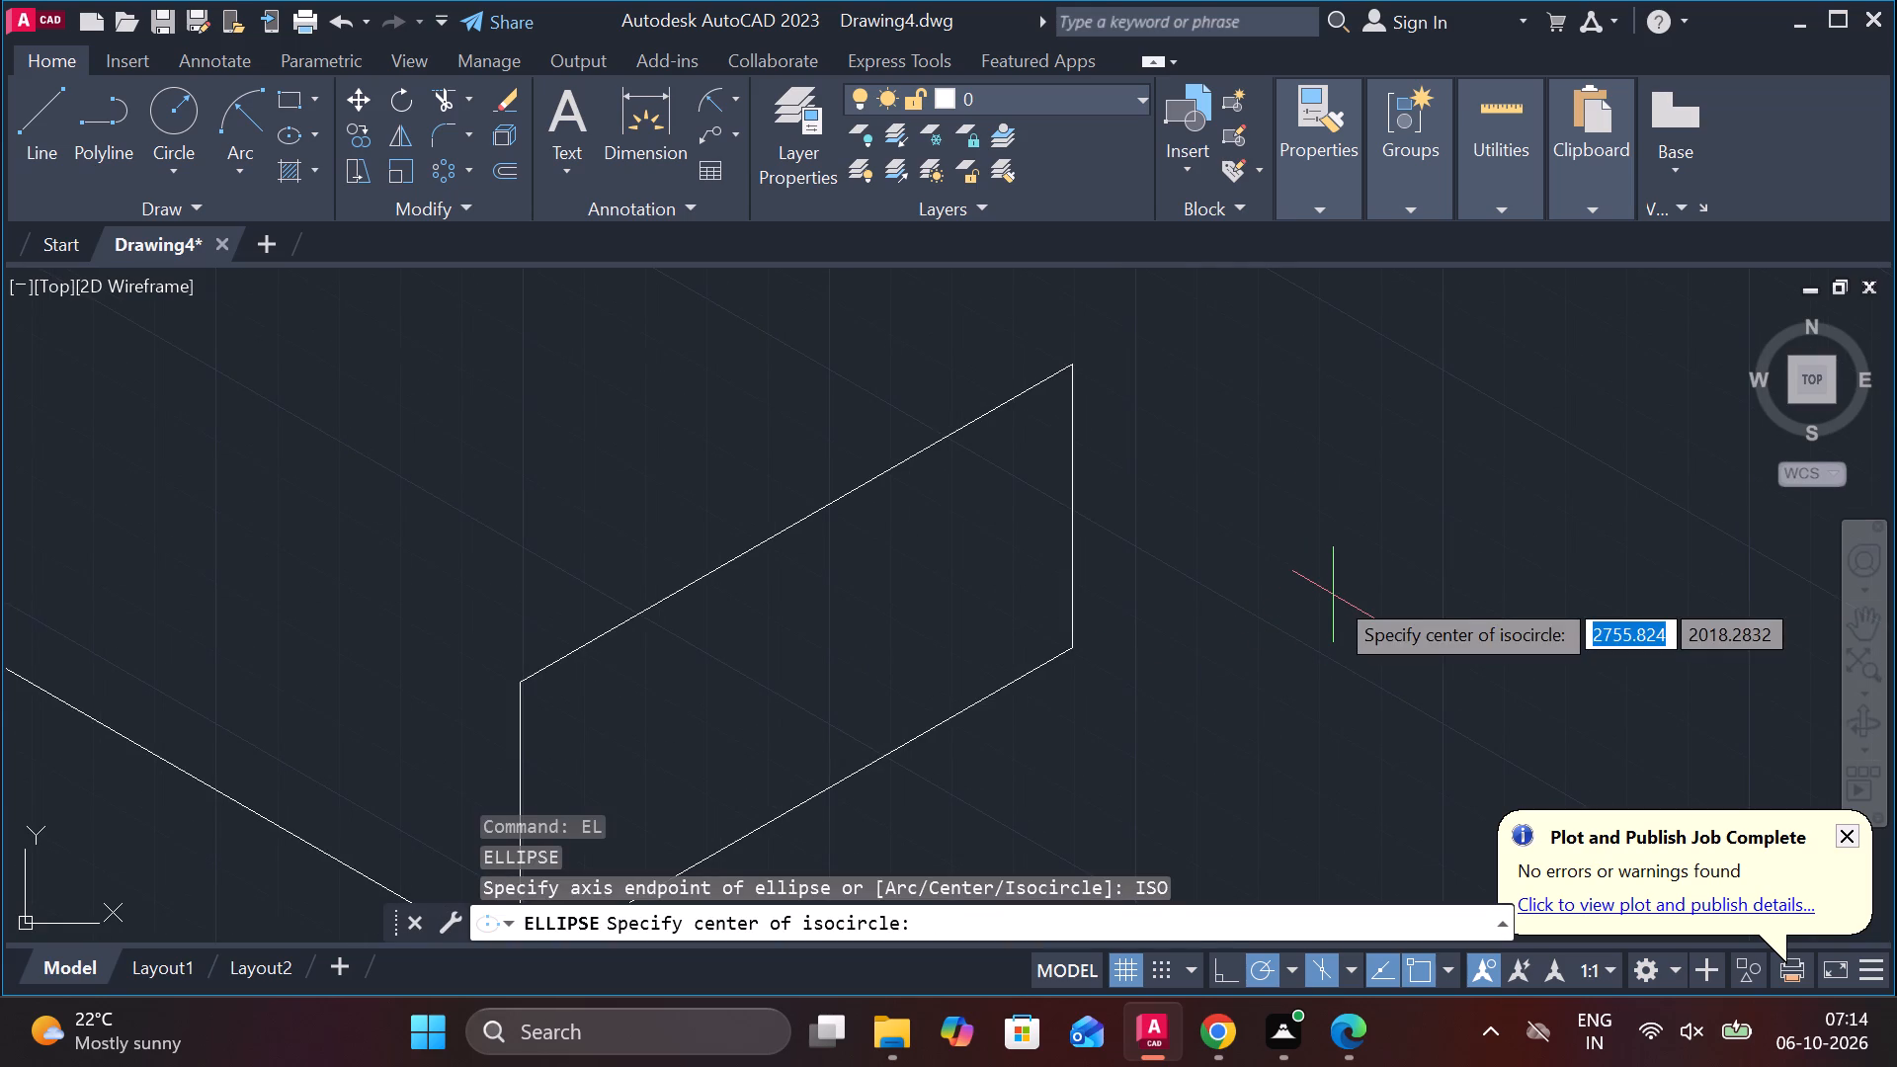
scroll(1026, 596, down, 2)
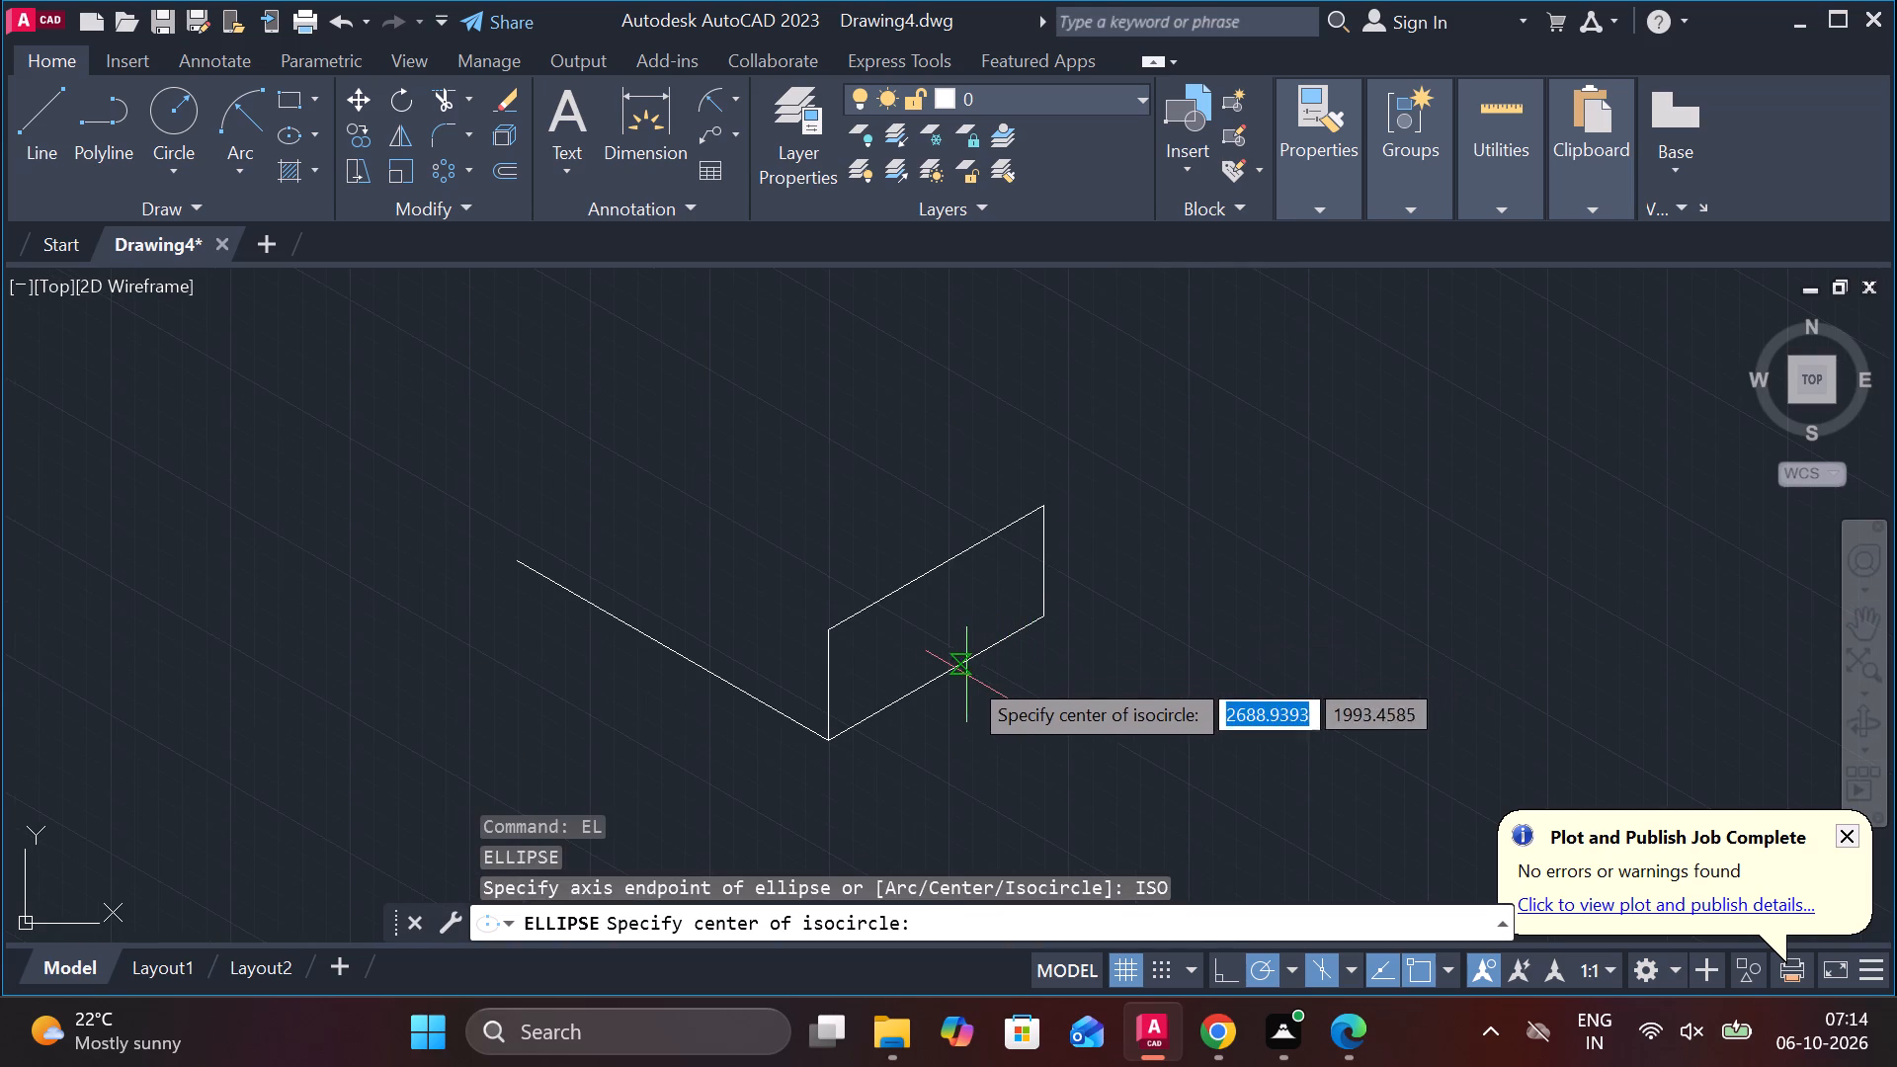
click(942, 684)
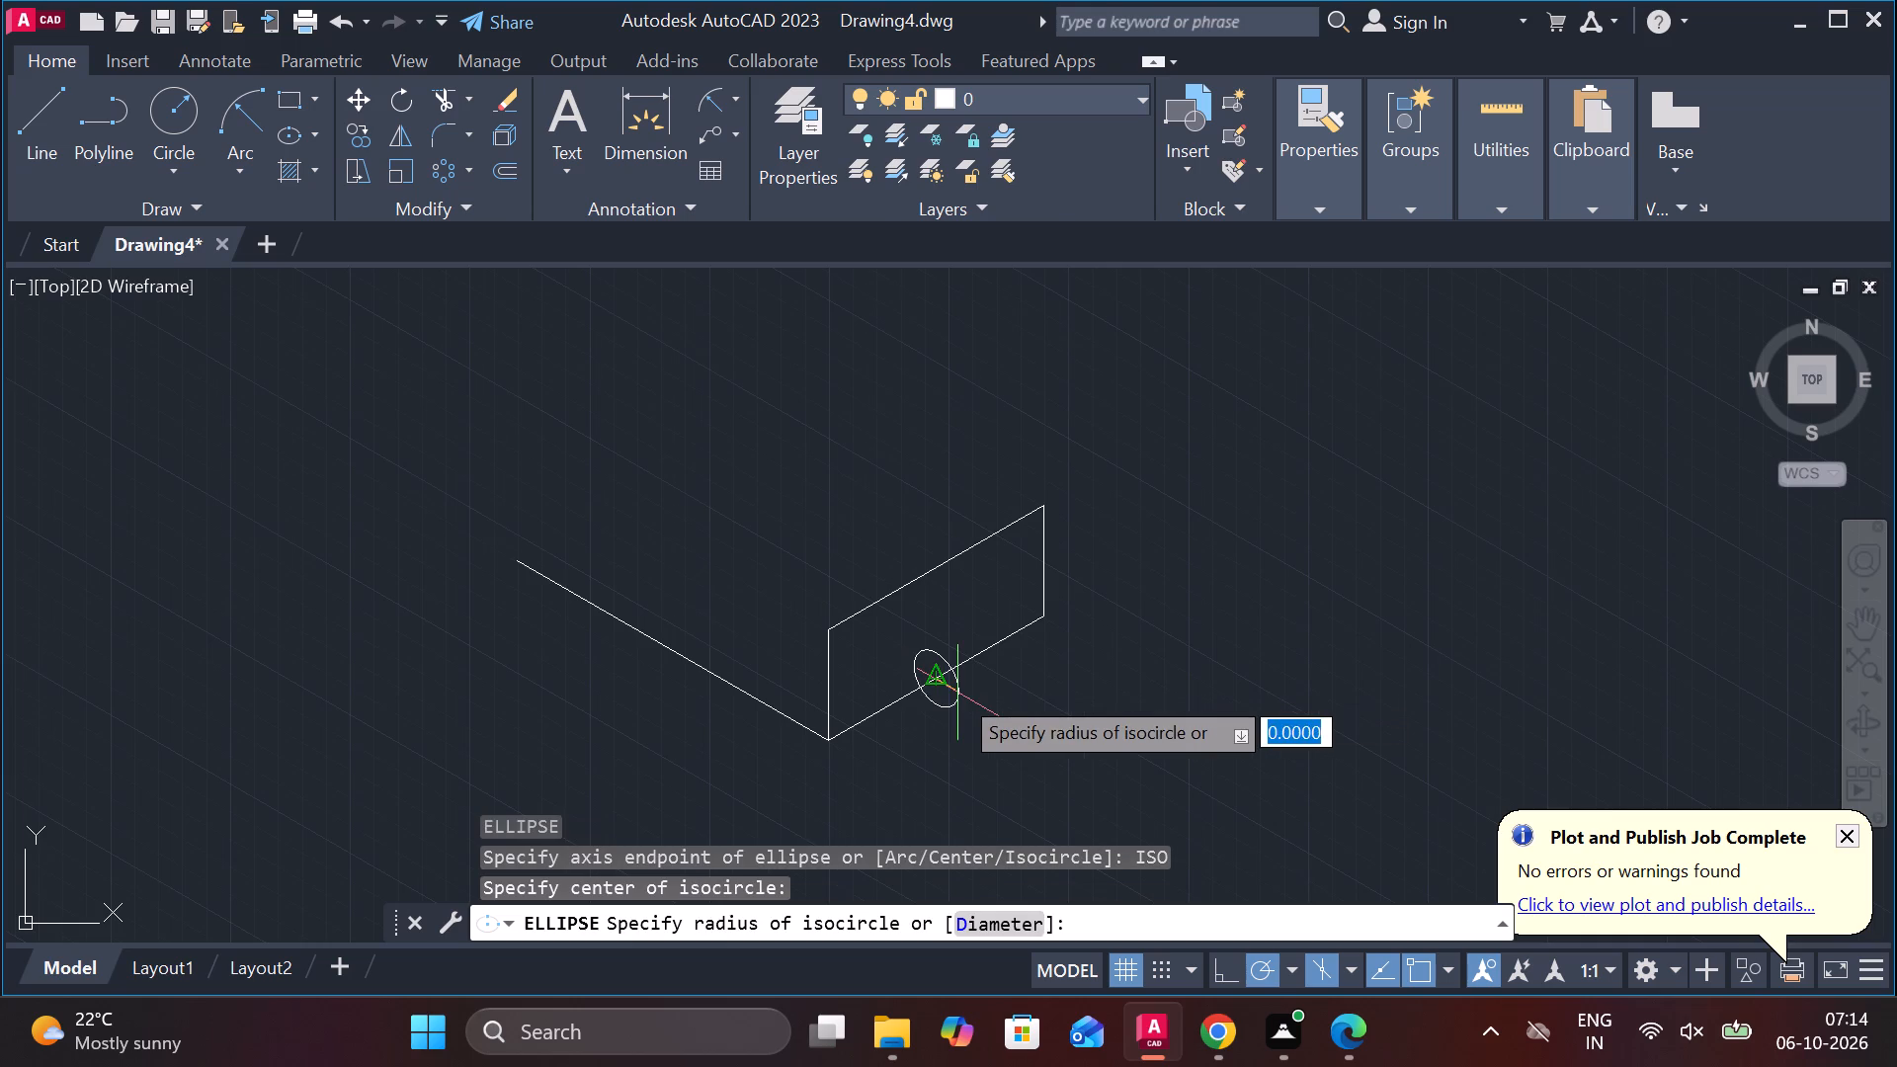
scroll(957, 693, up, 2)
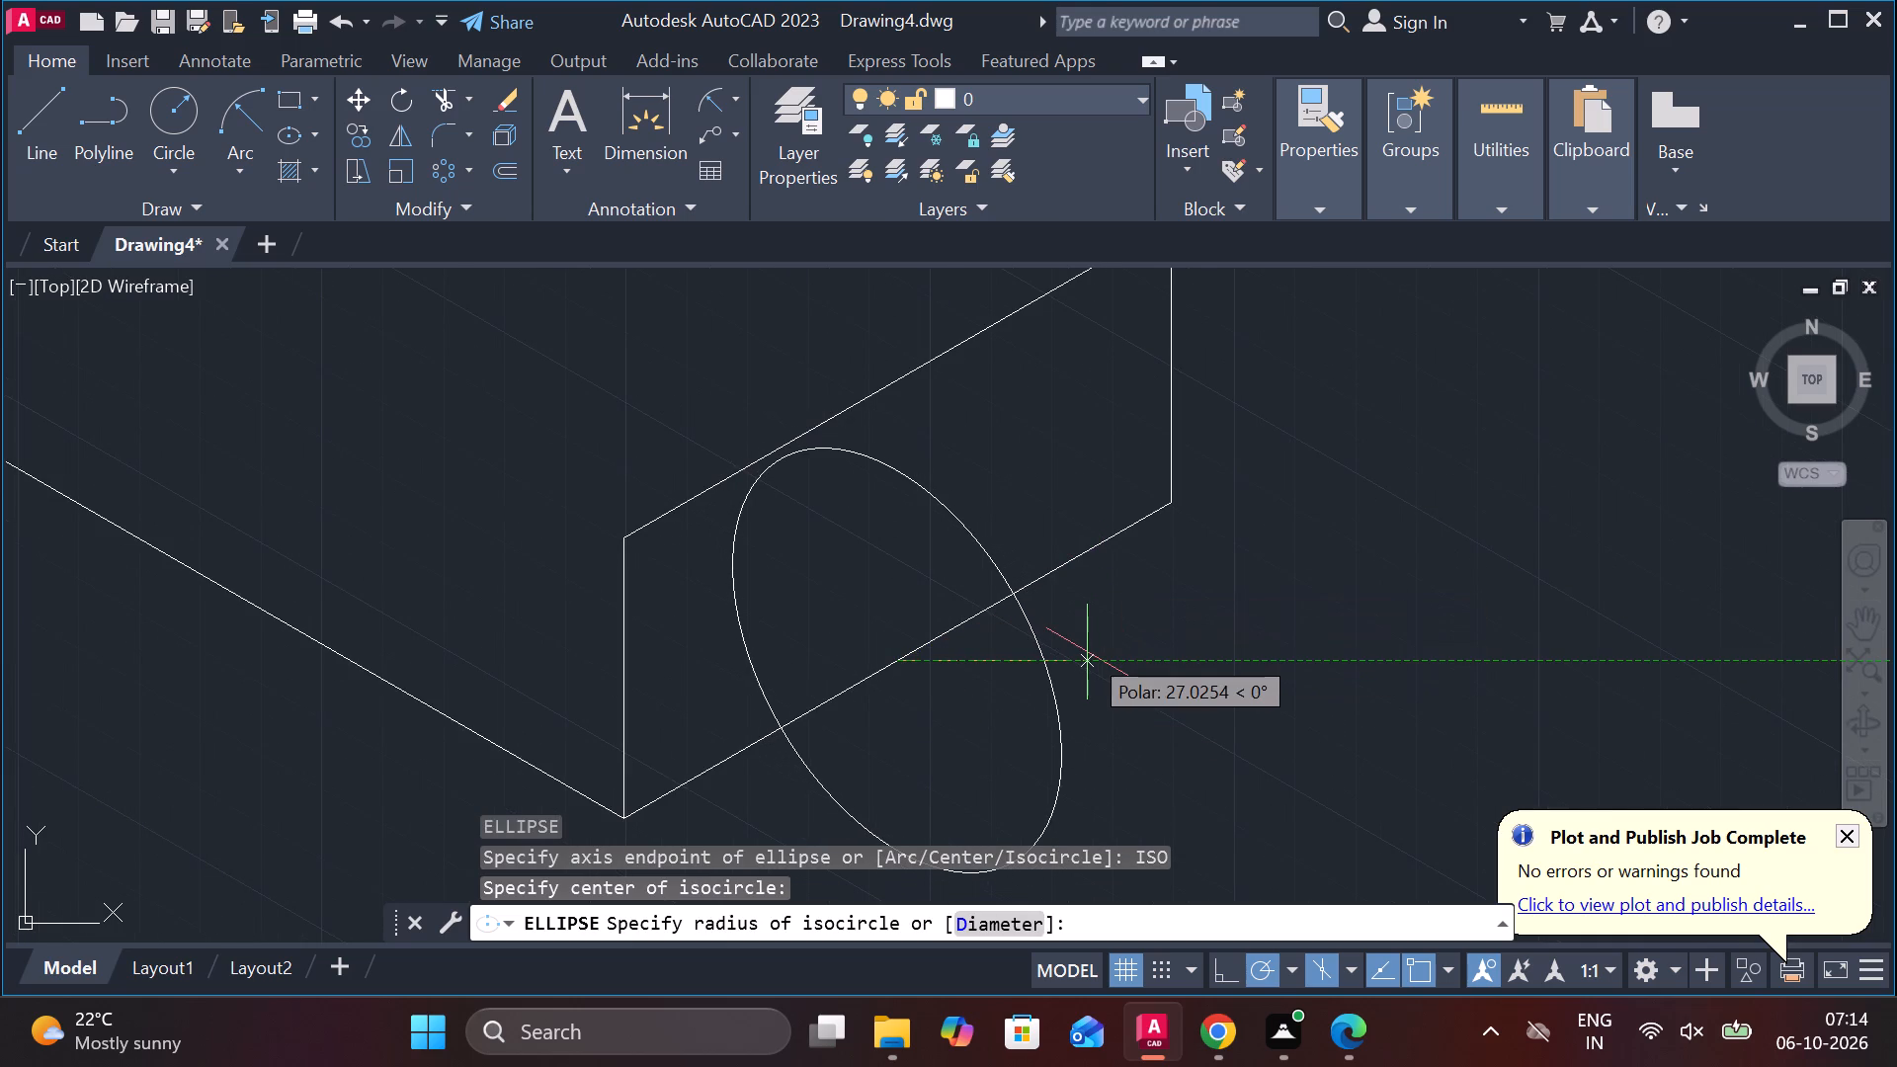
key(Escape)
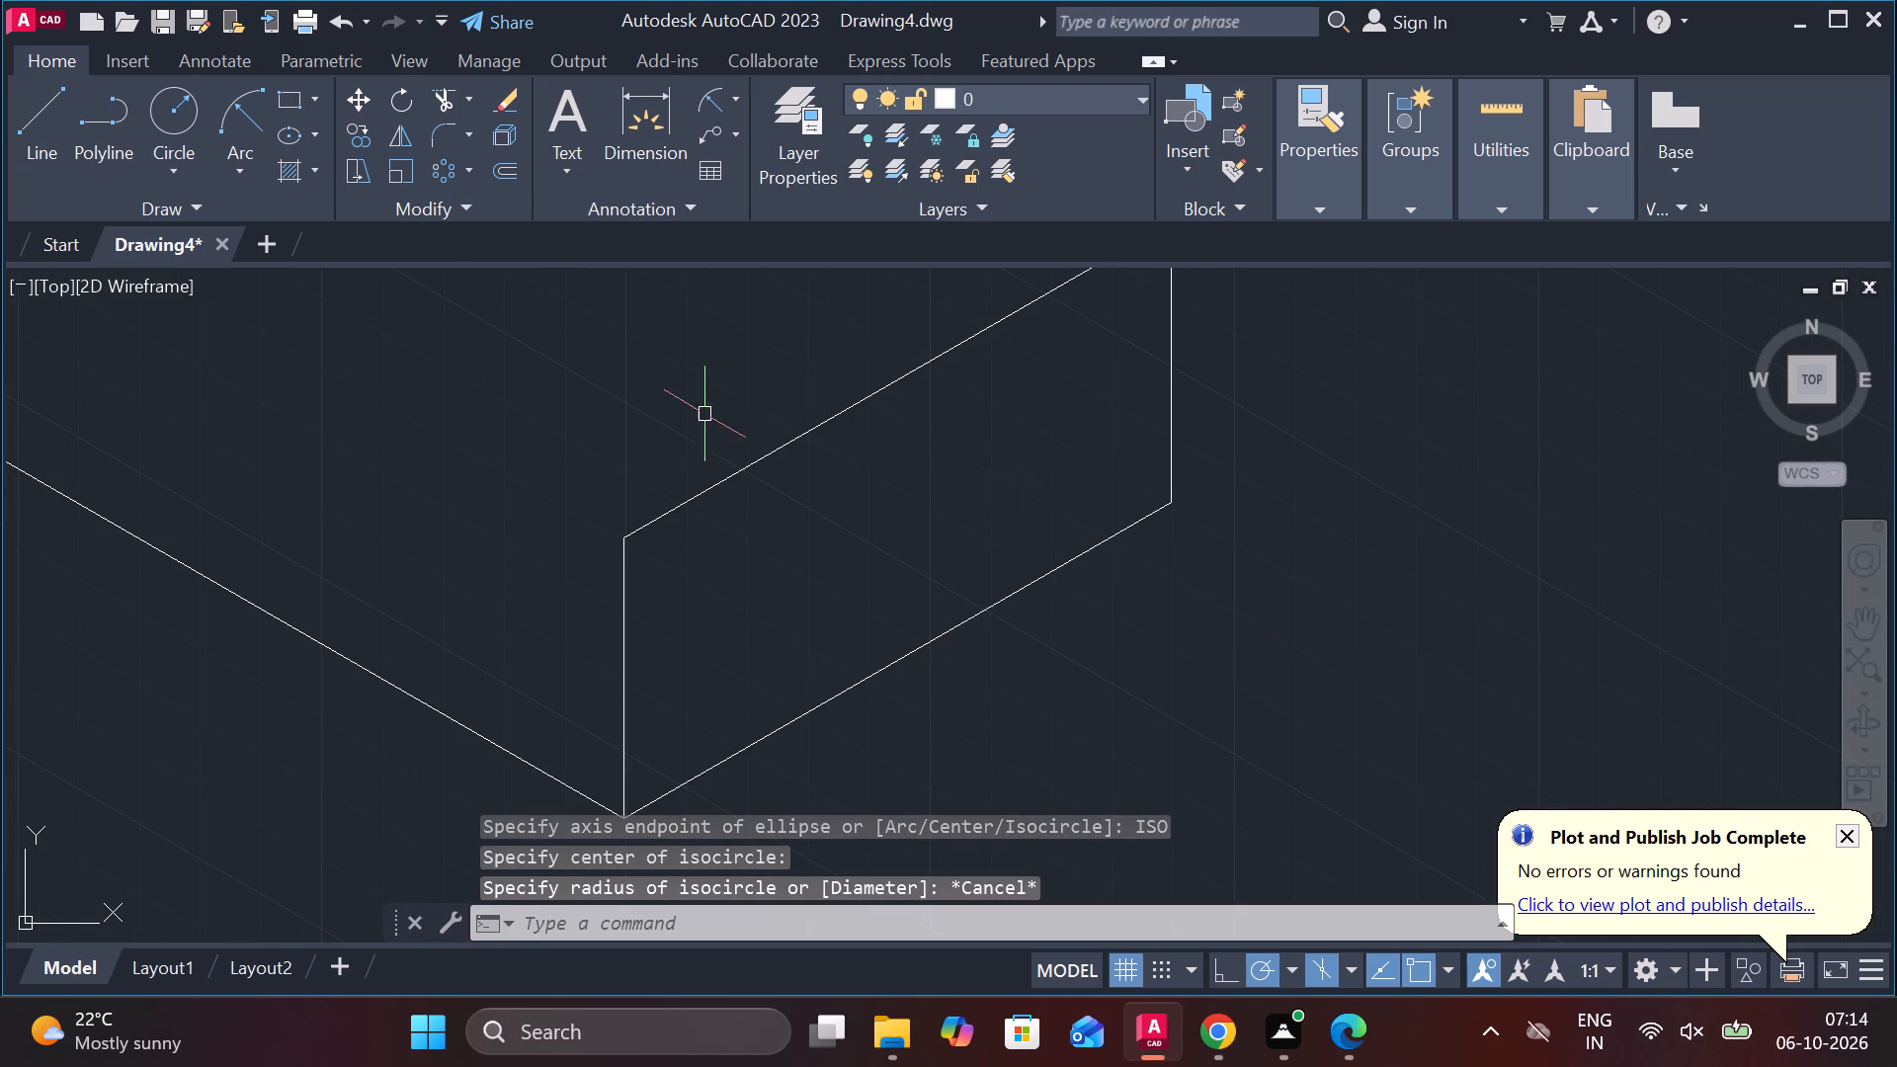
Draw a 40-unit vertical construction line from the midpoint of the end face's top edge down to its bottom edge.
click(51, 121)
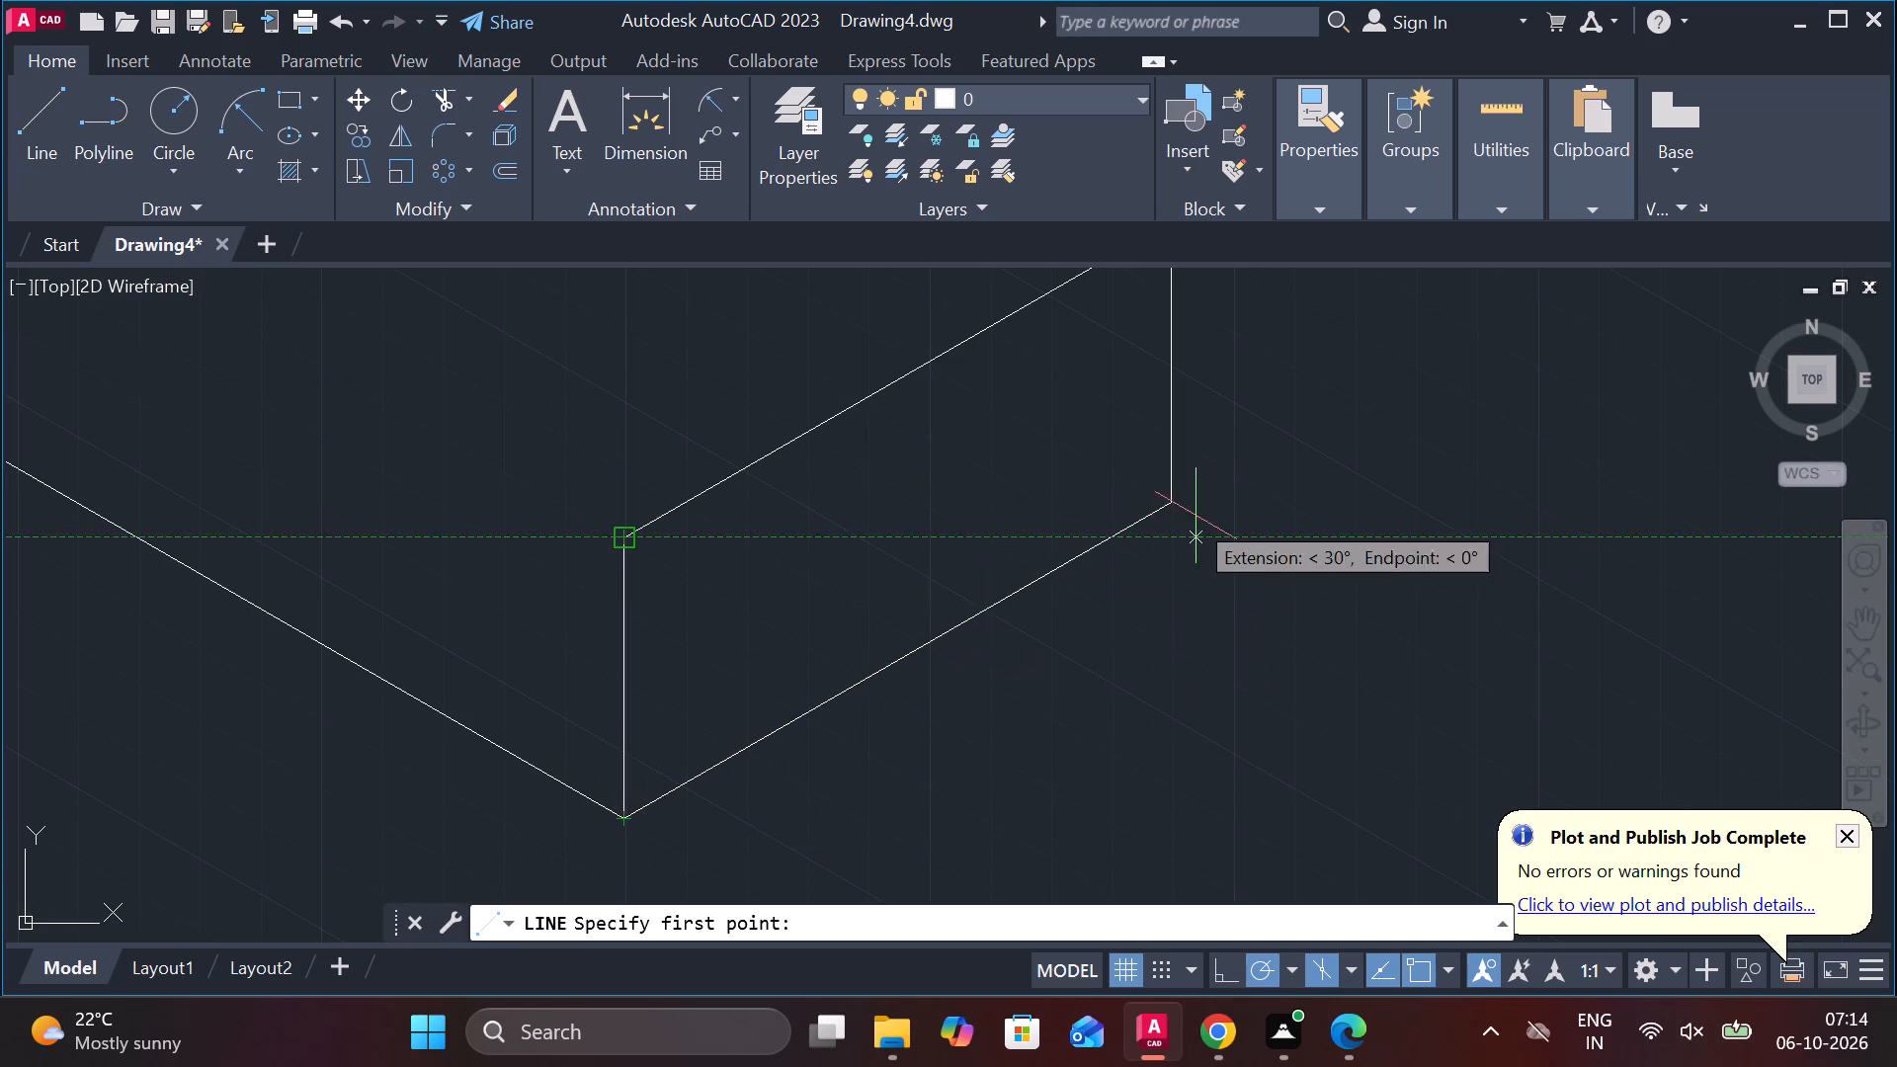
middle_click(937, 654)
scroll(923, 646, down, 1)
middle_drag(942, 575, 754, 770)
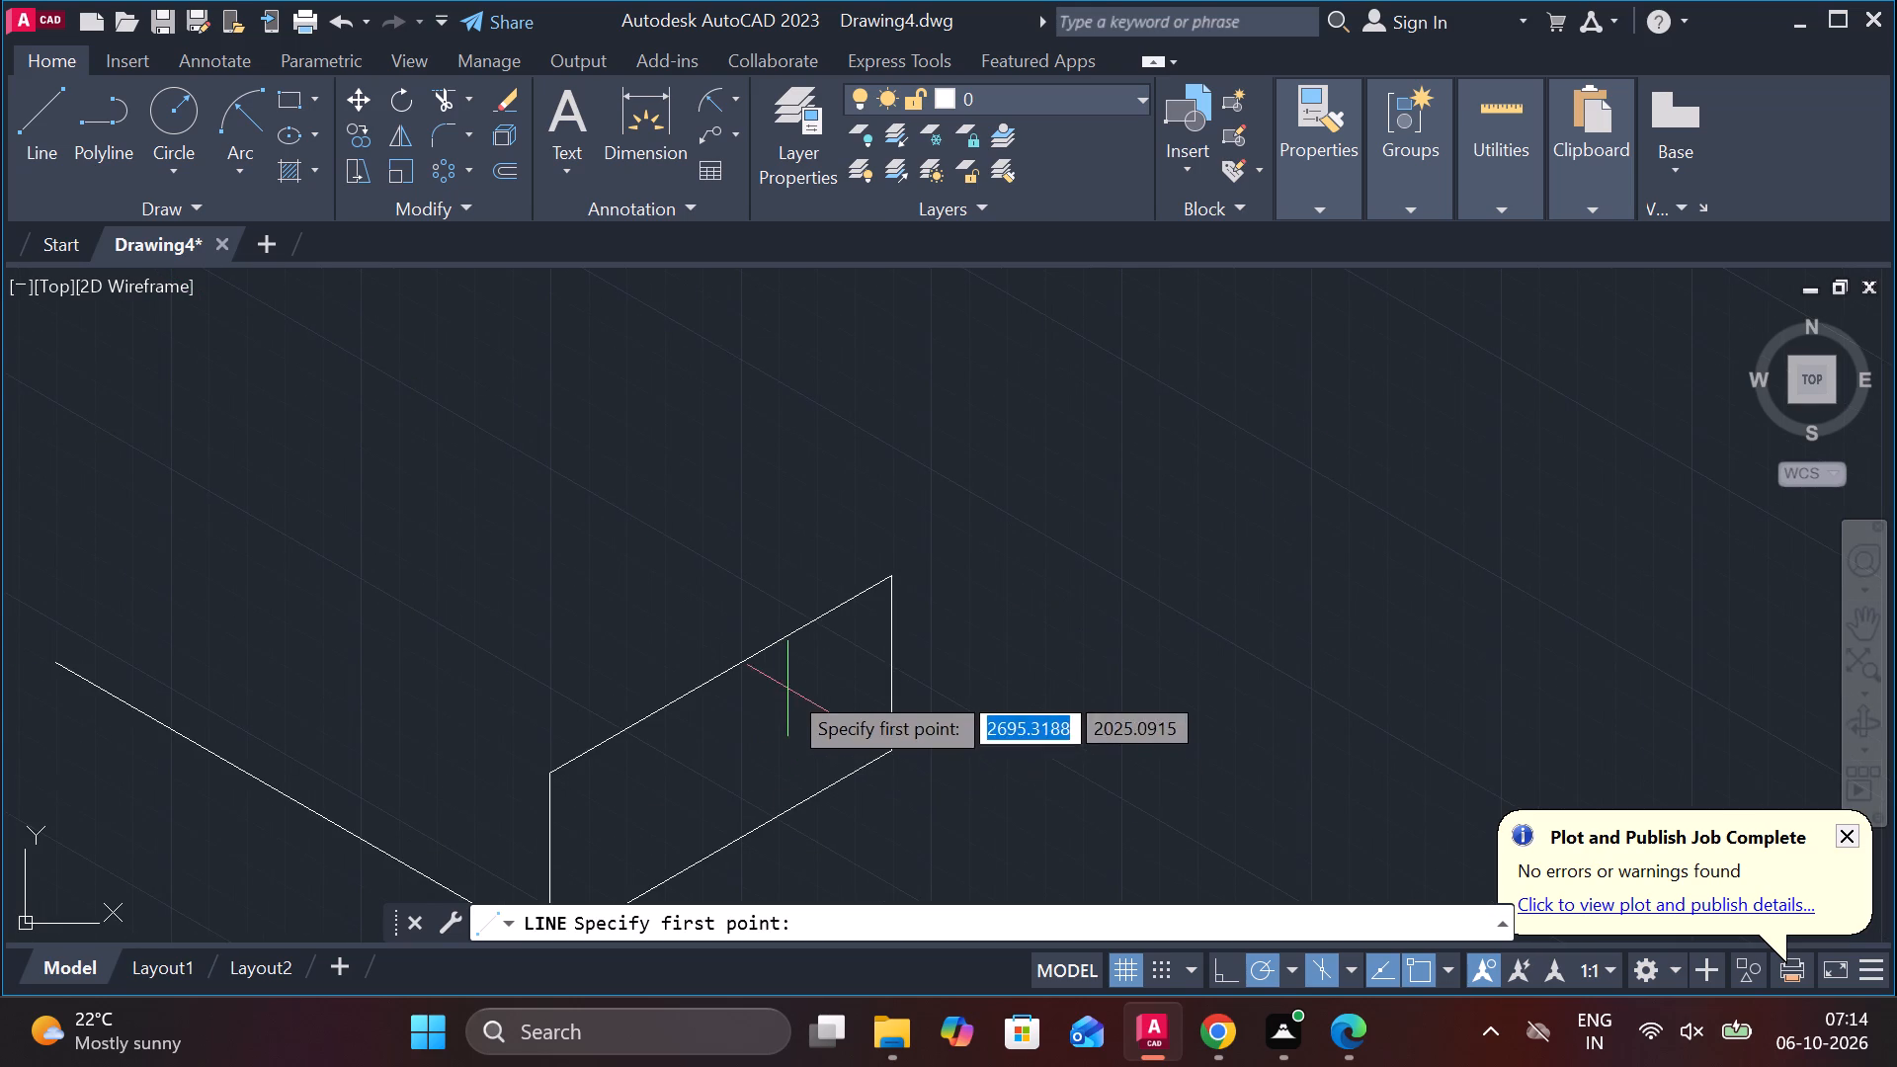
click(725, 680)
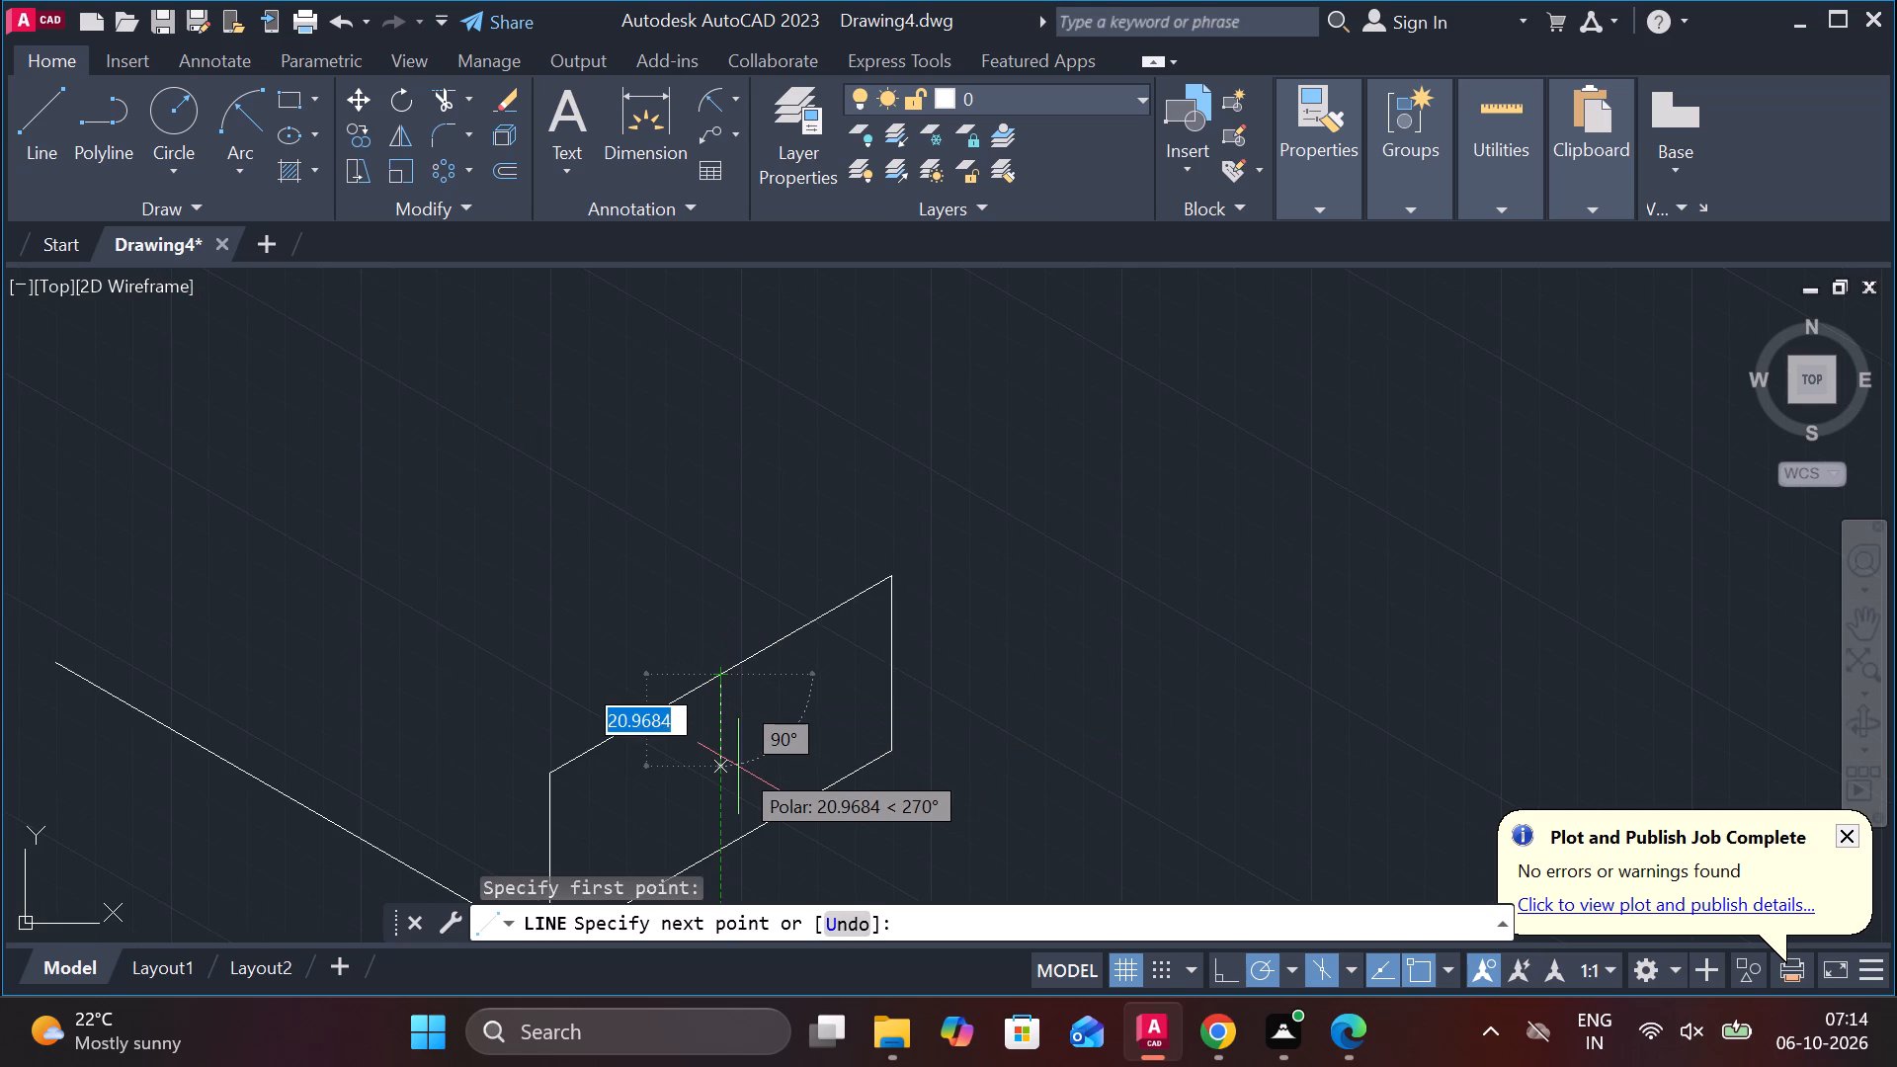
middle_drag(738, 767, 722, 573)
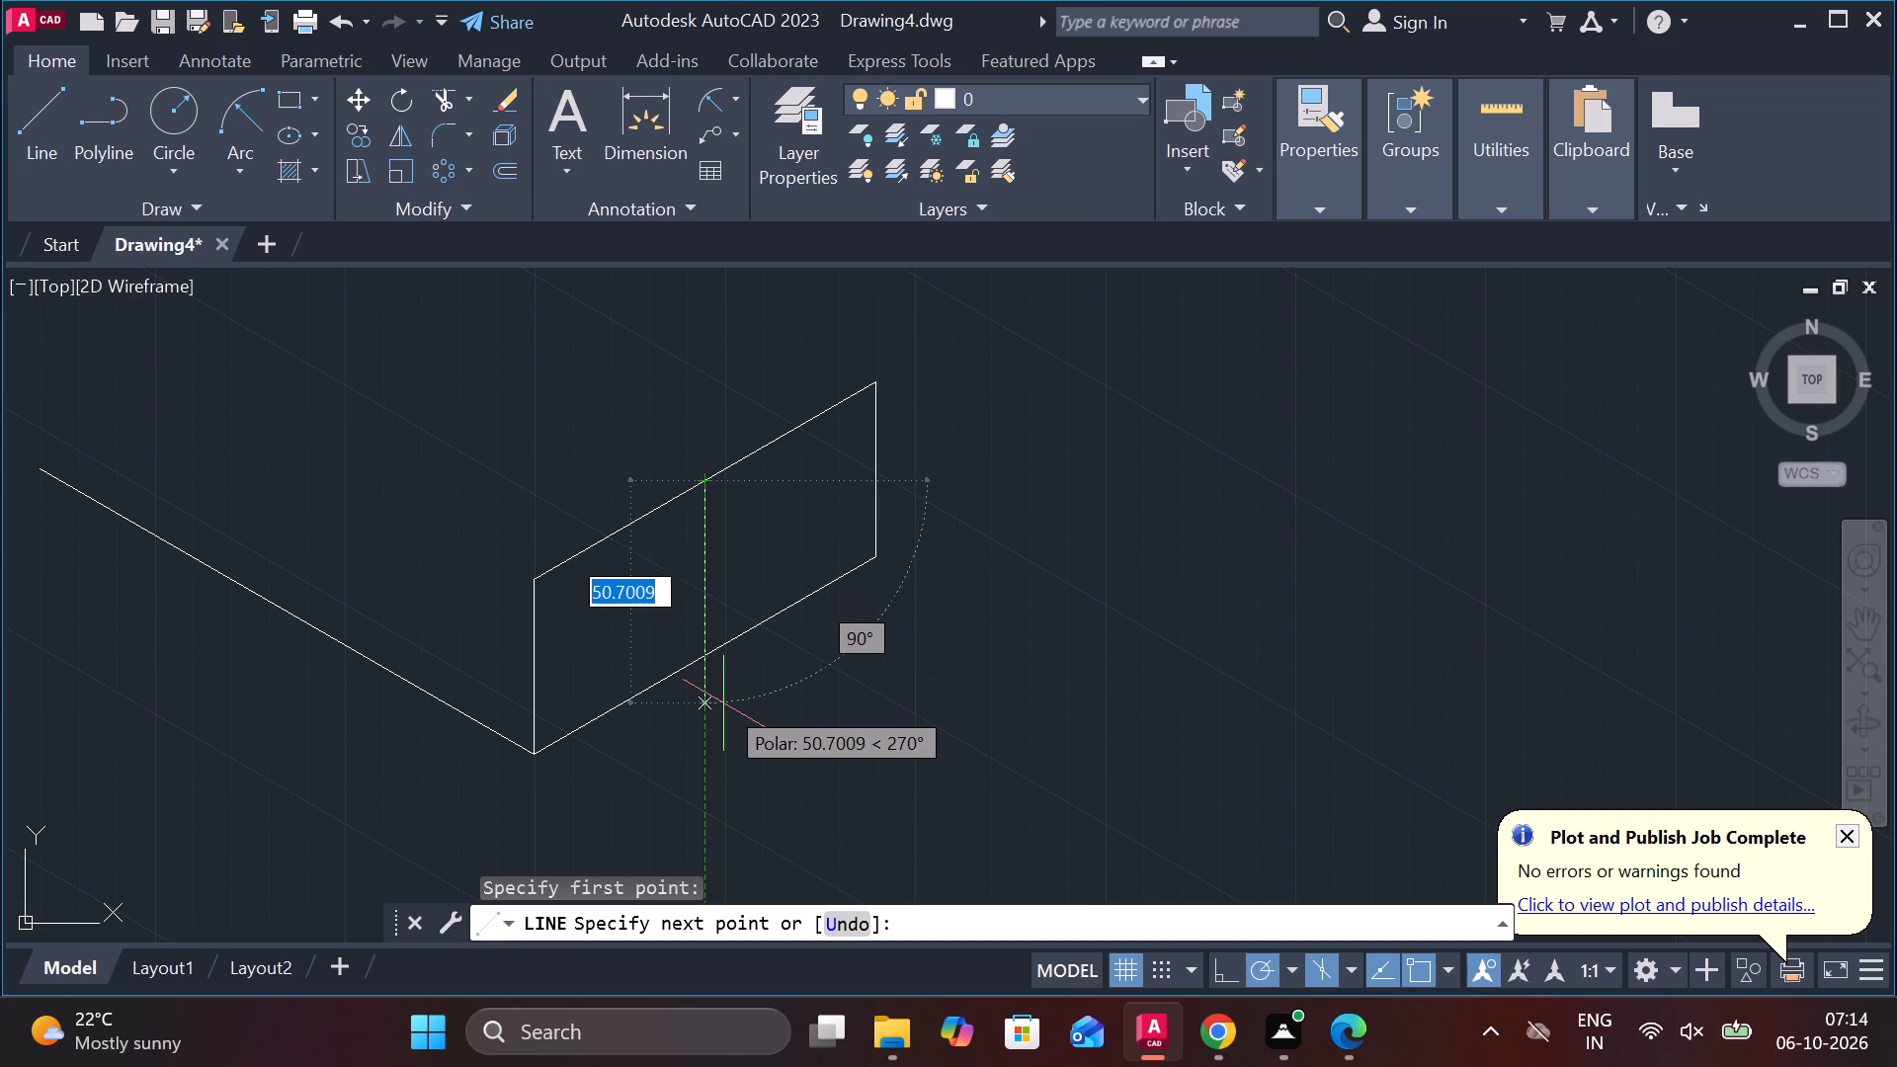
scroll(723, 703, up, 1)
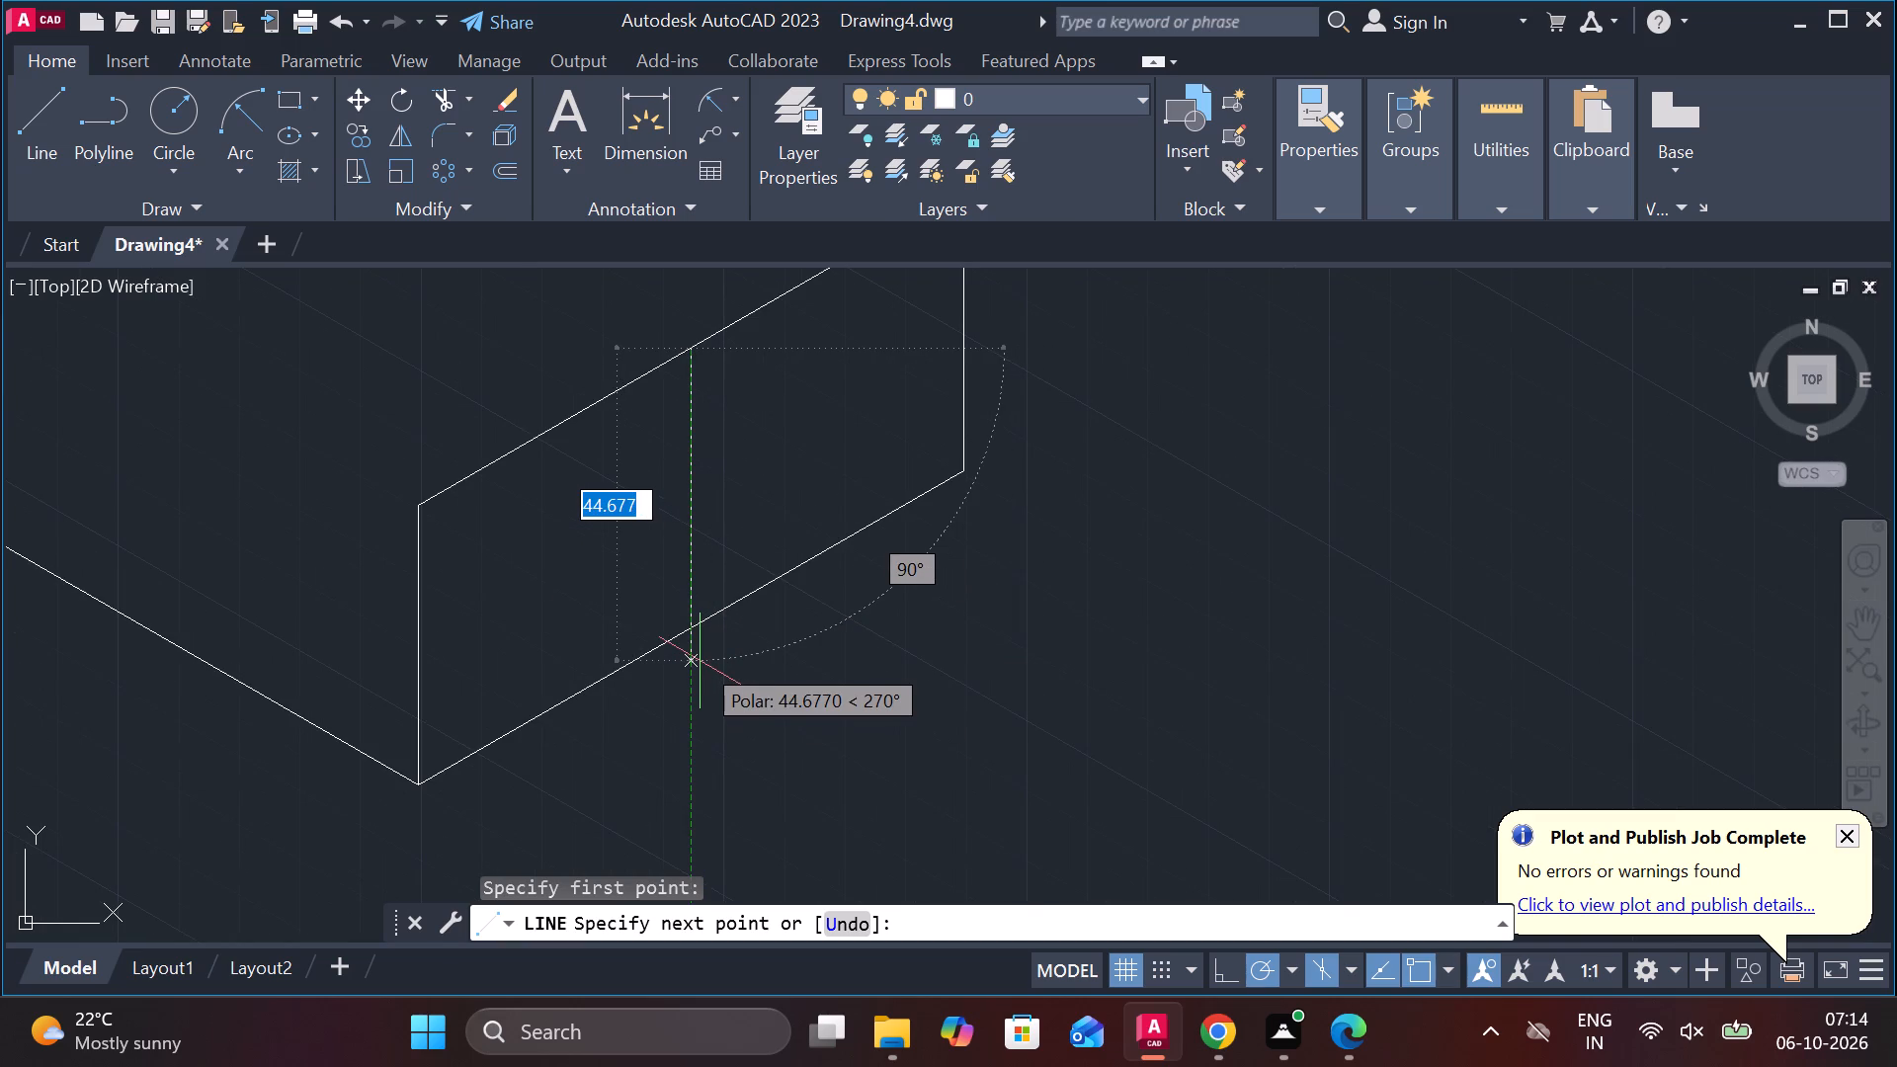
scroll(683, 634, up, 1)
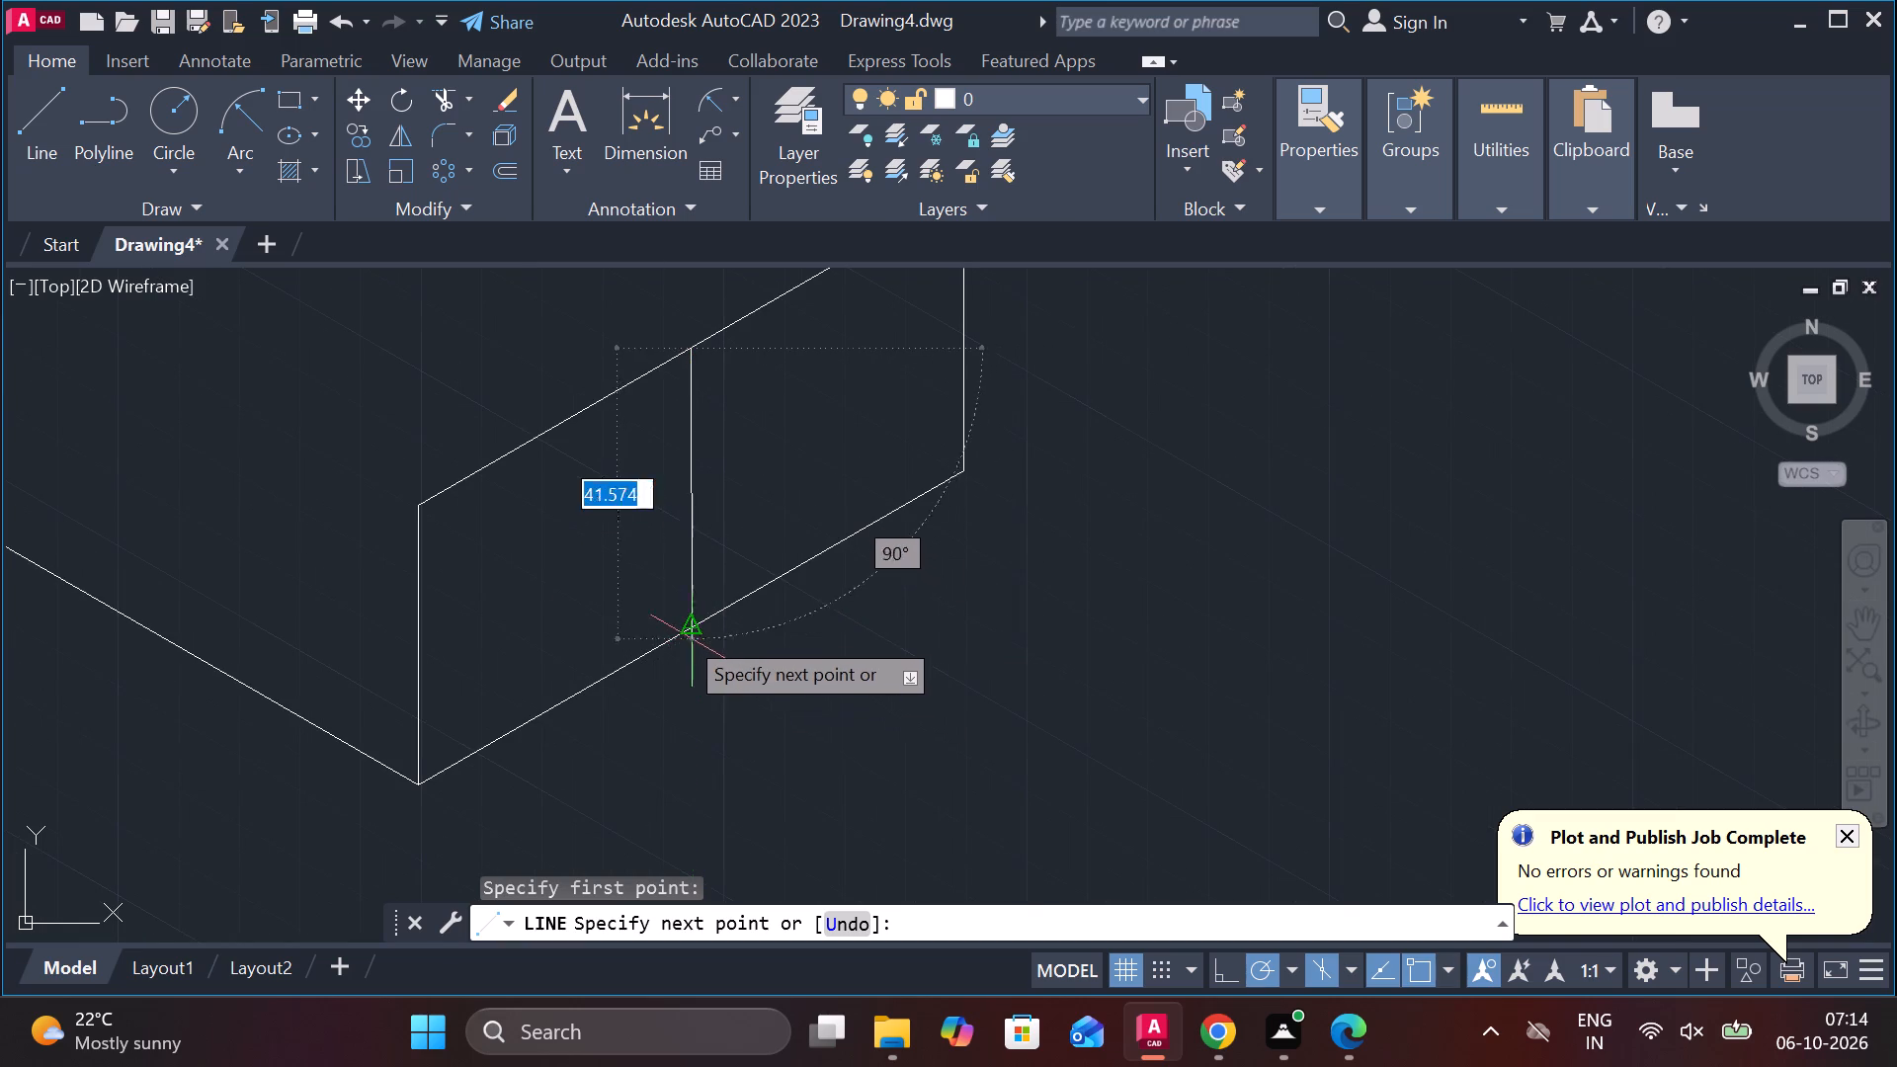
scroll(681, 631, up, 1)
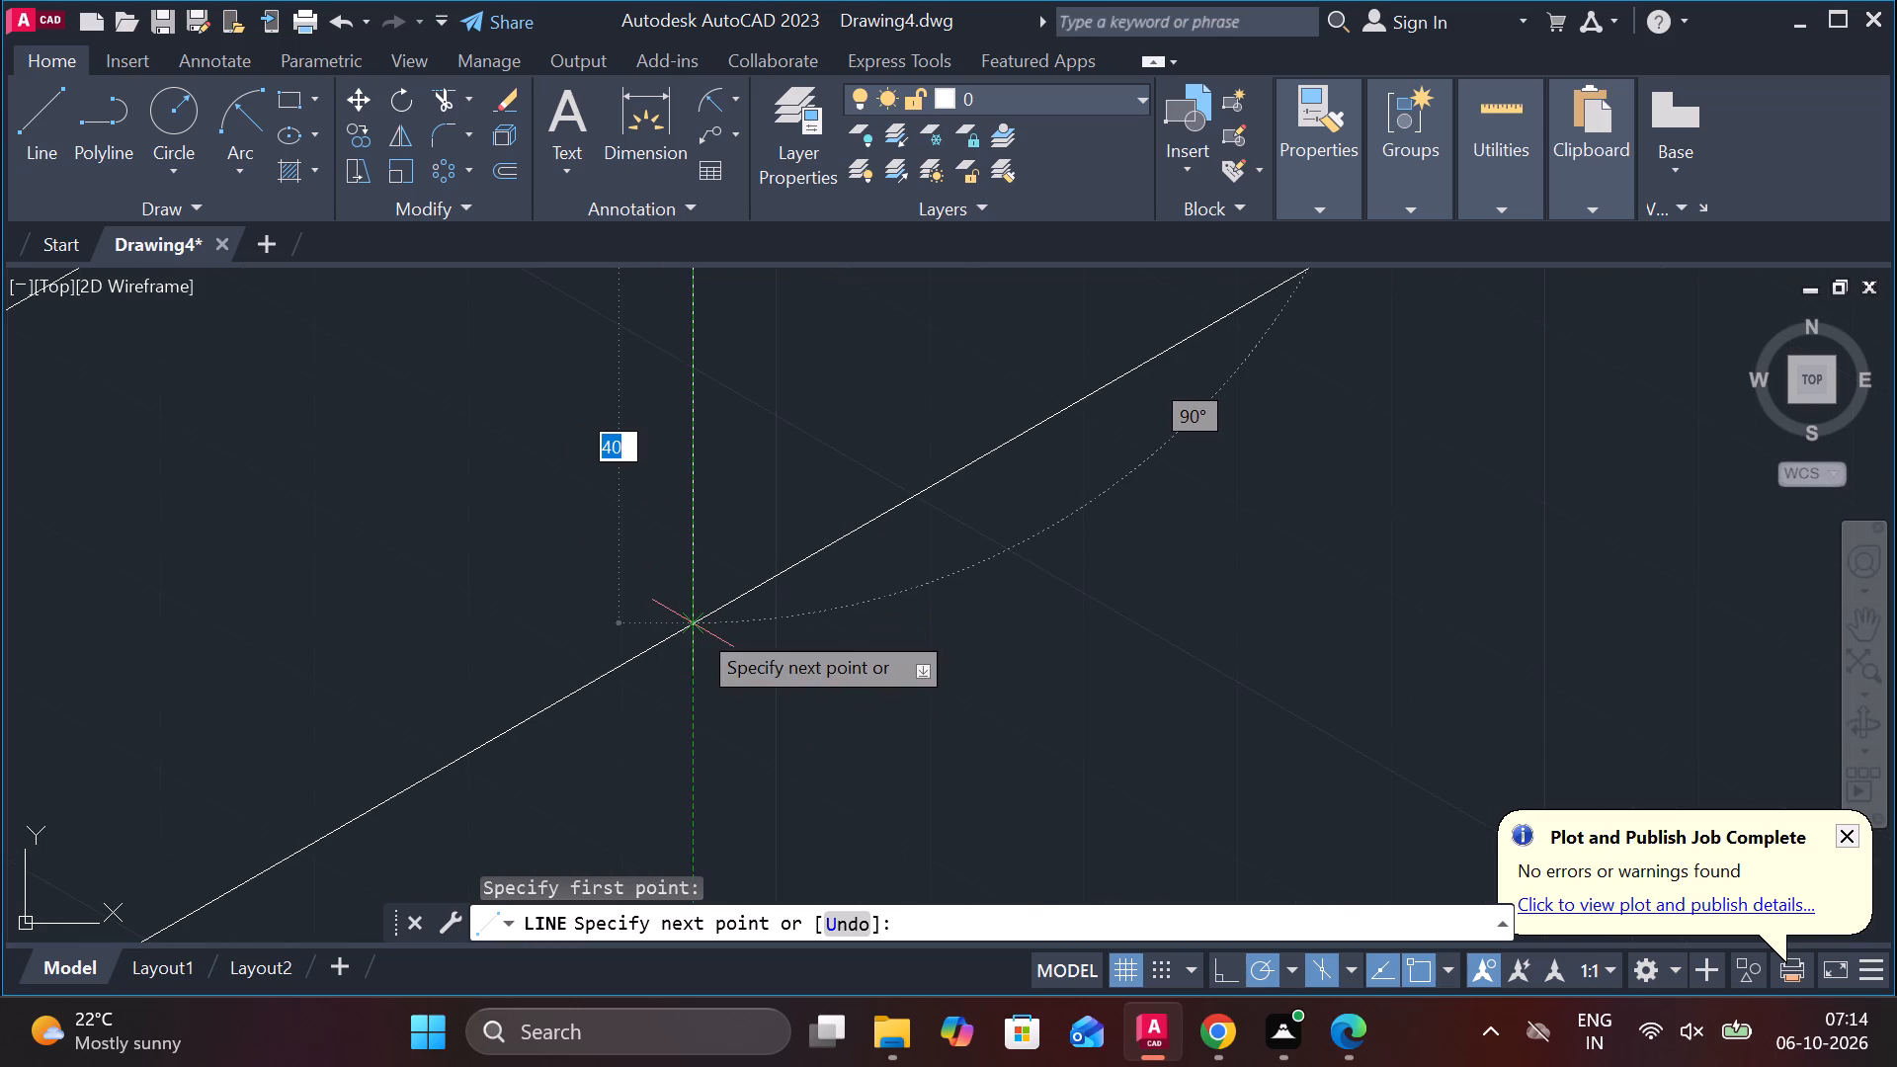
click(696, 627)
key(Escape)
Draw a radius 25 isocircle on the right isoplane, centred at the lower end of the vertical construction line.
scroll(833, 590, down, 2)
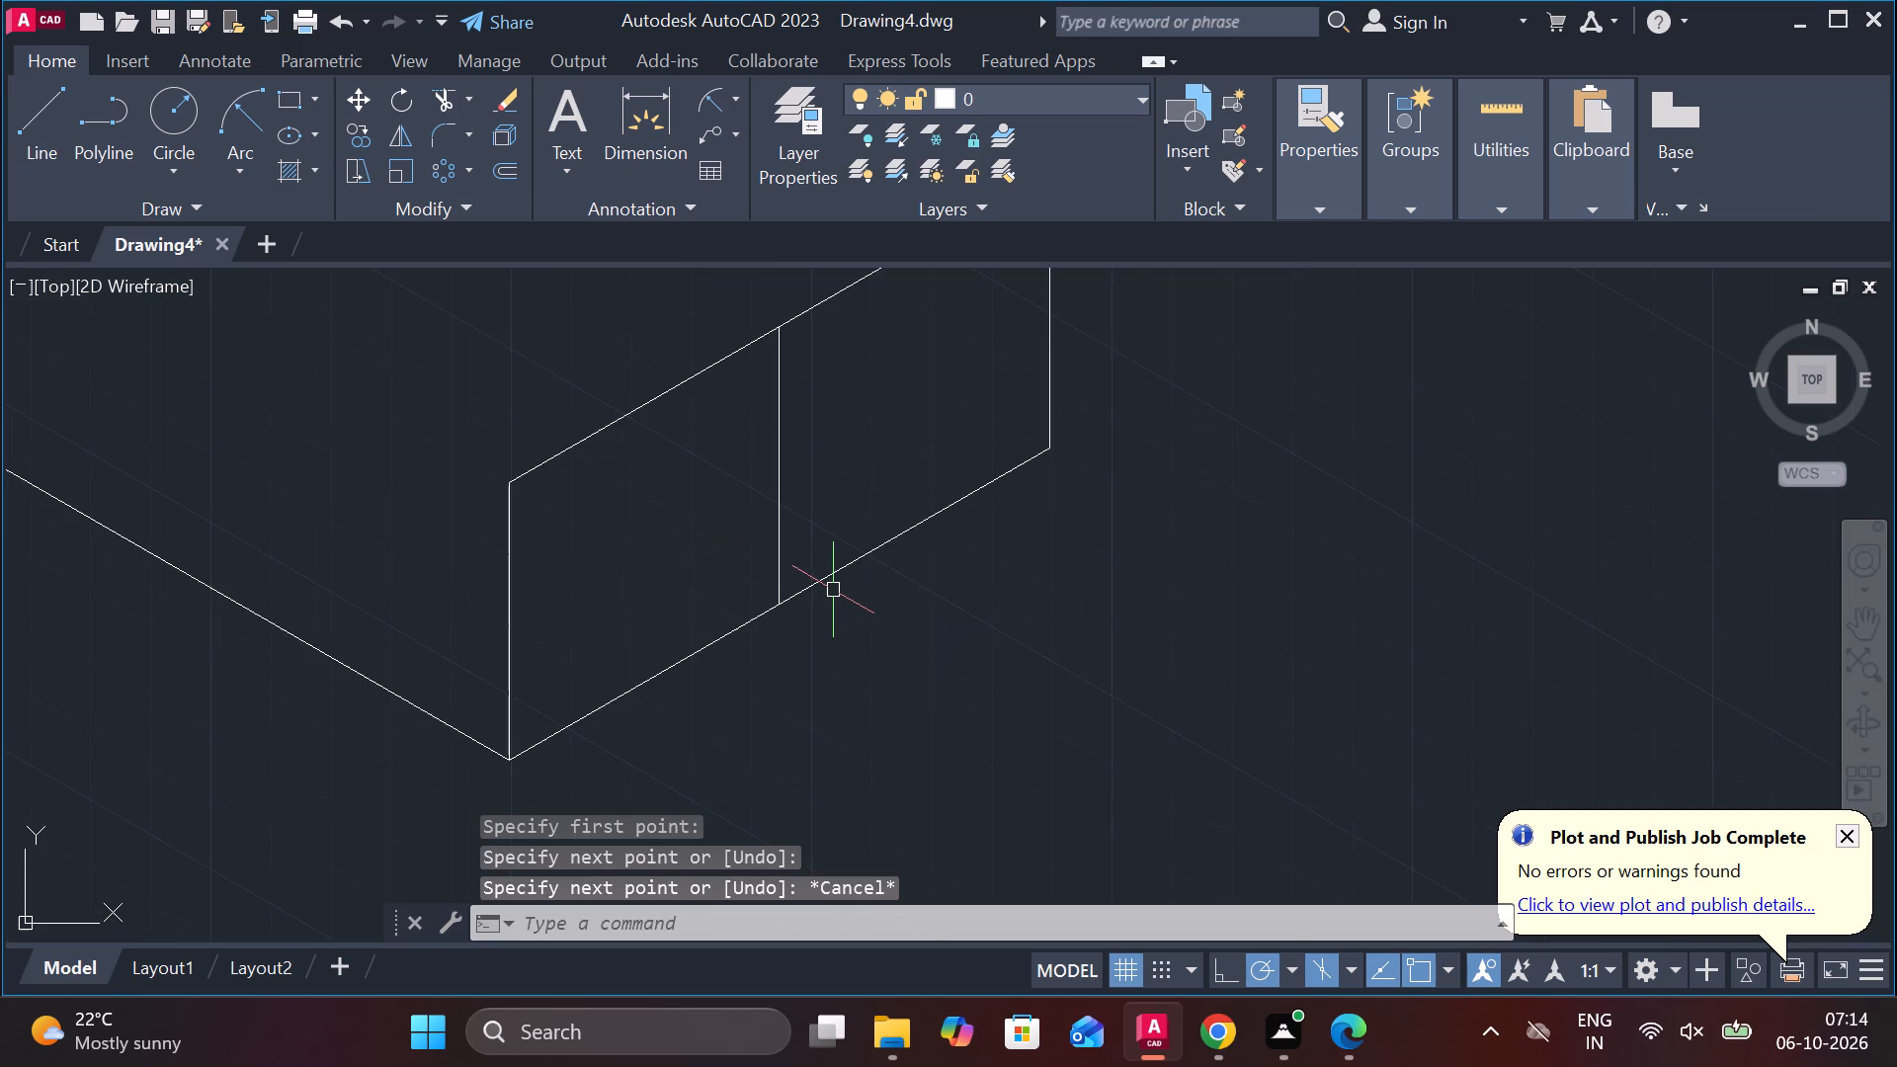
scroll(879, 603, down, 1)
text(EL)
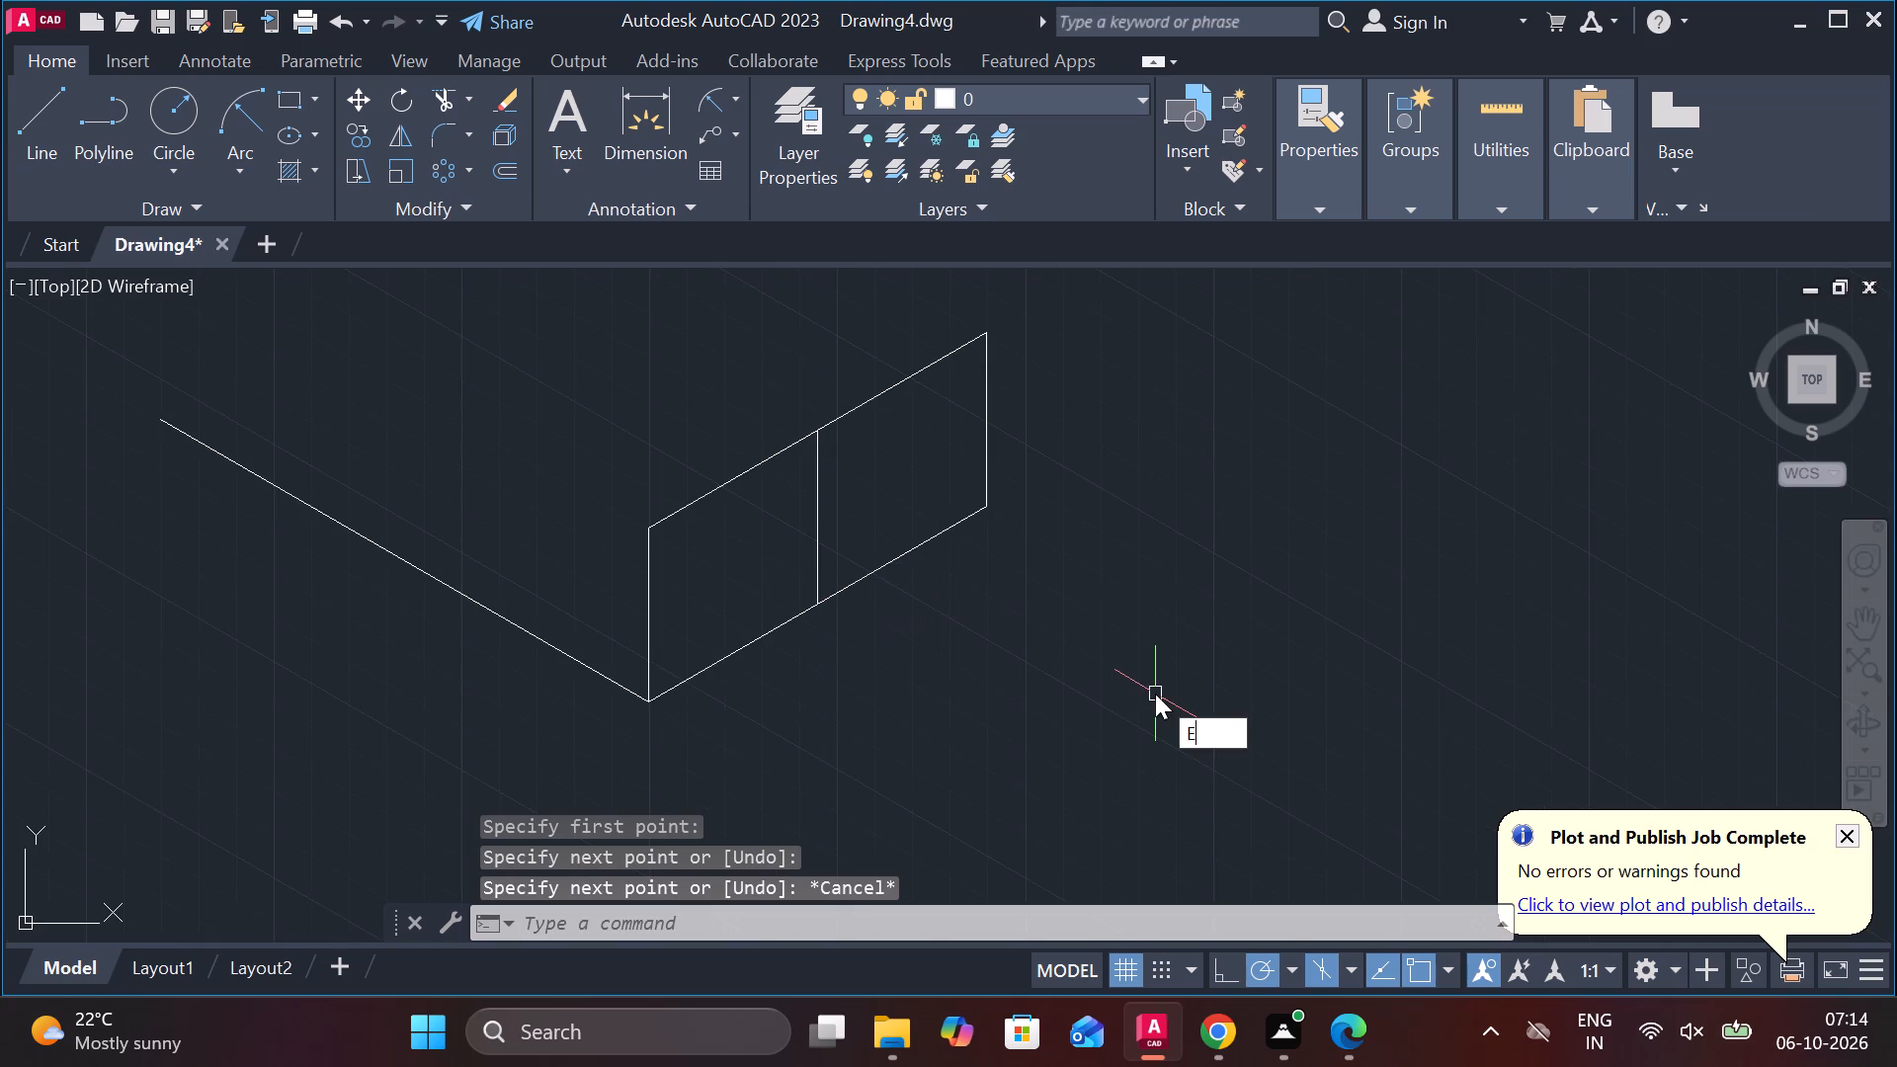
key(Return)
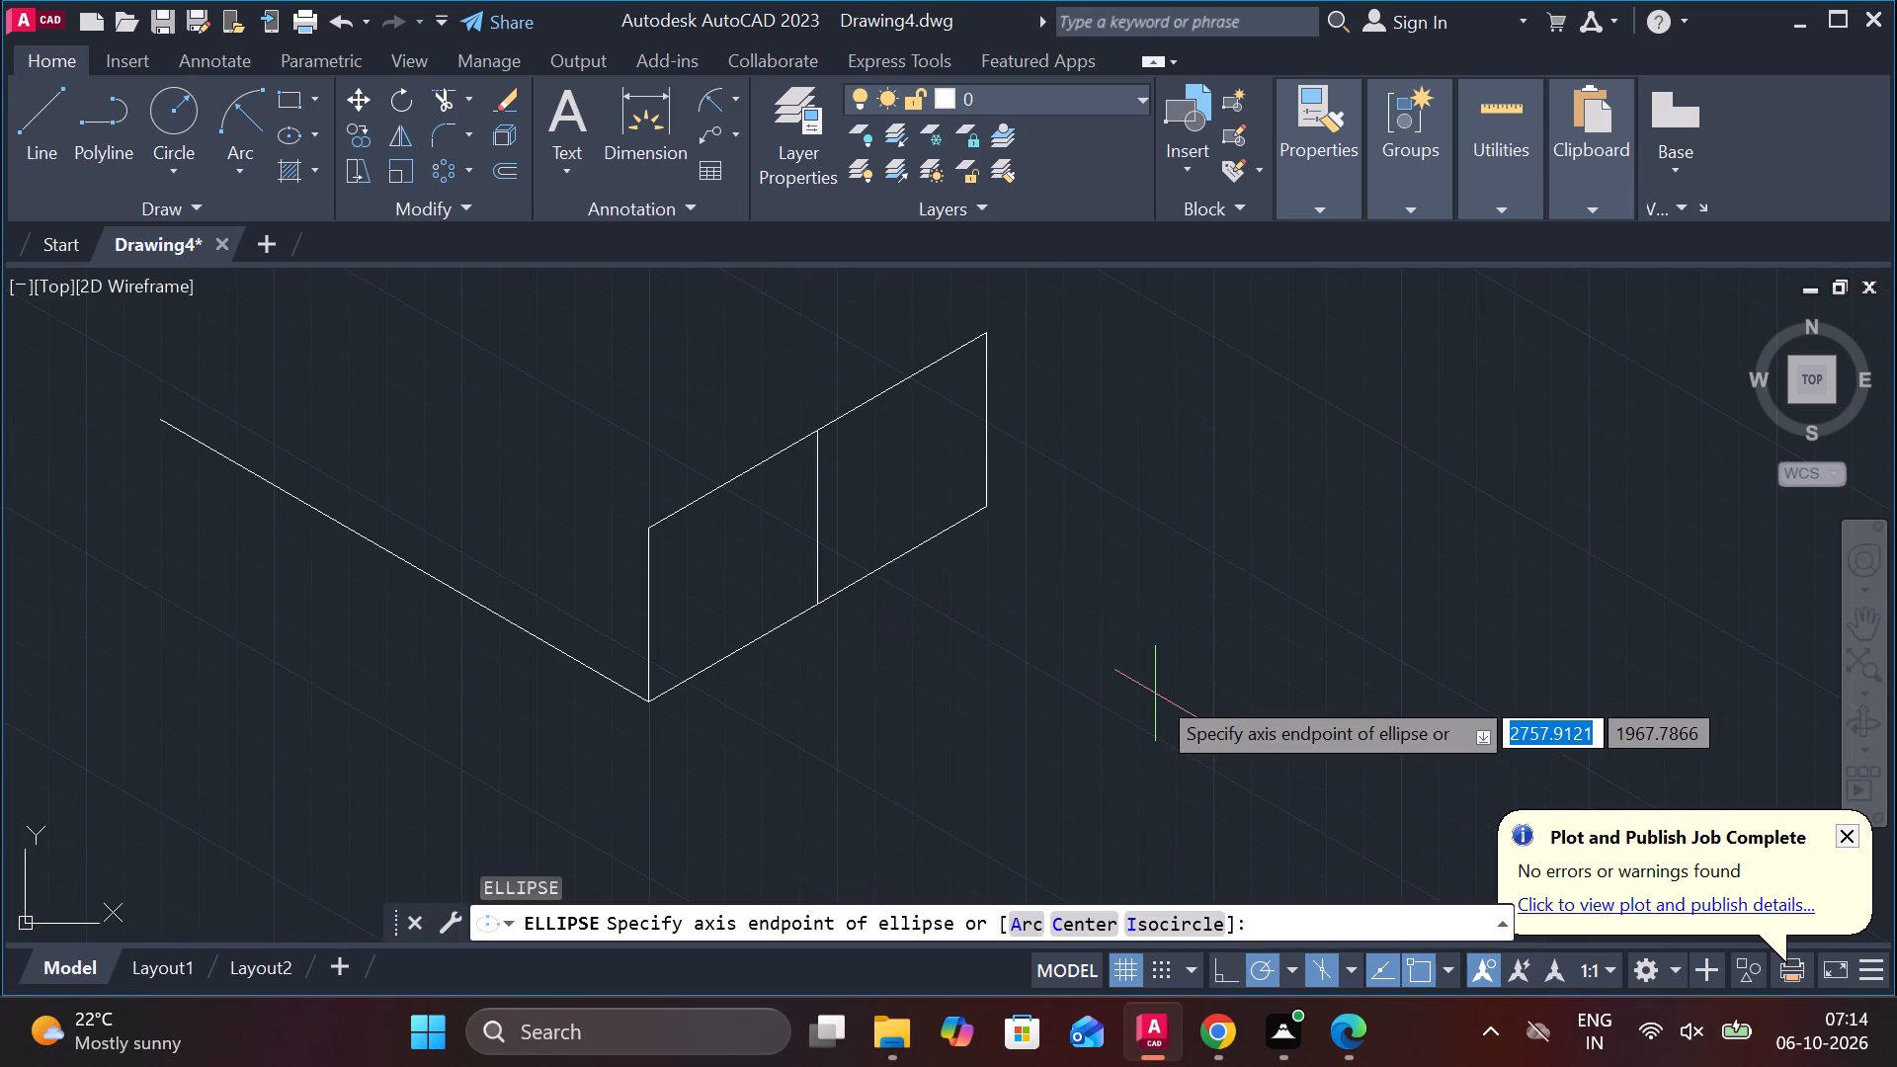
key(i)
key(Return)
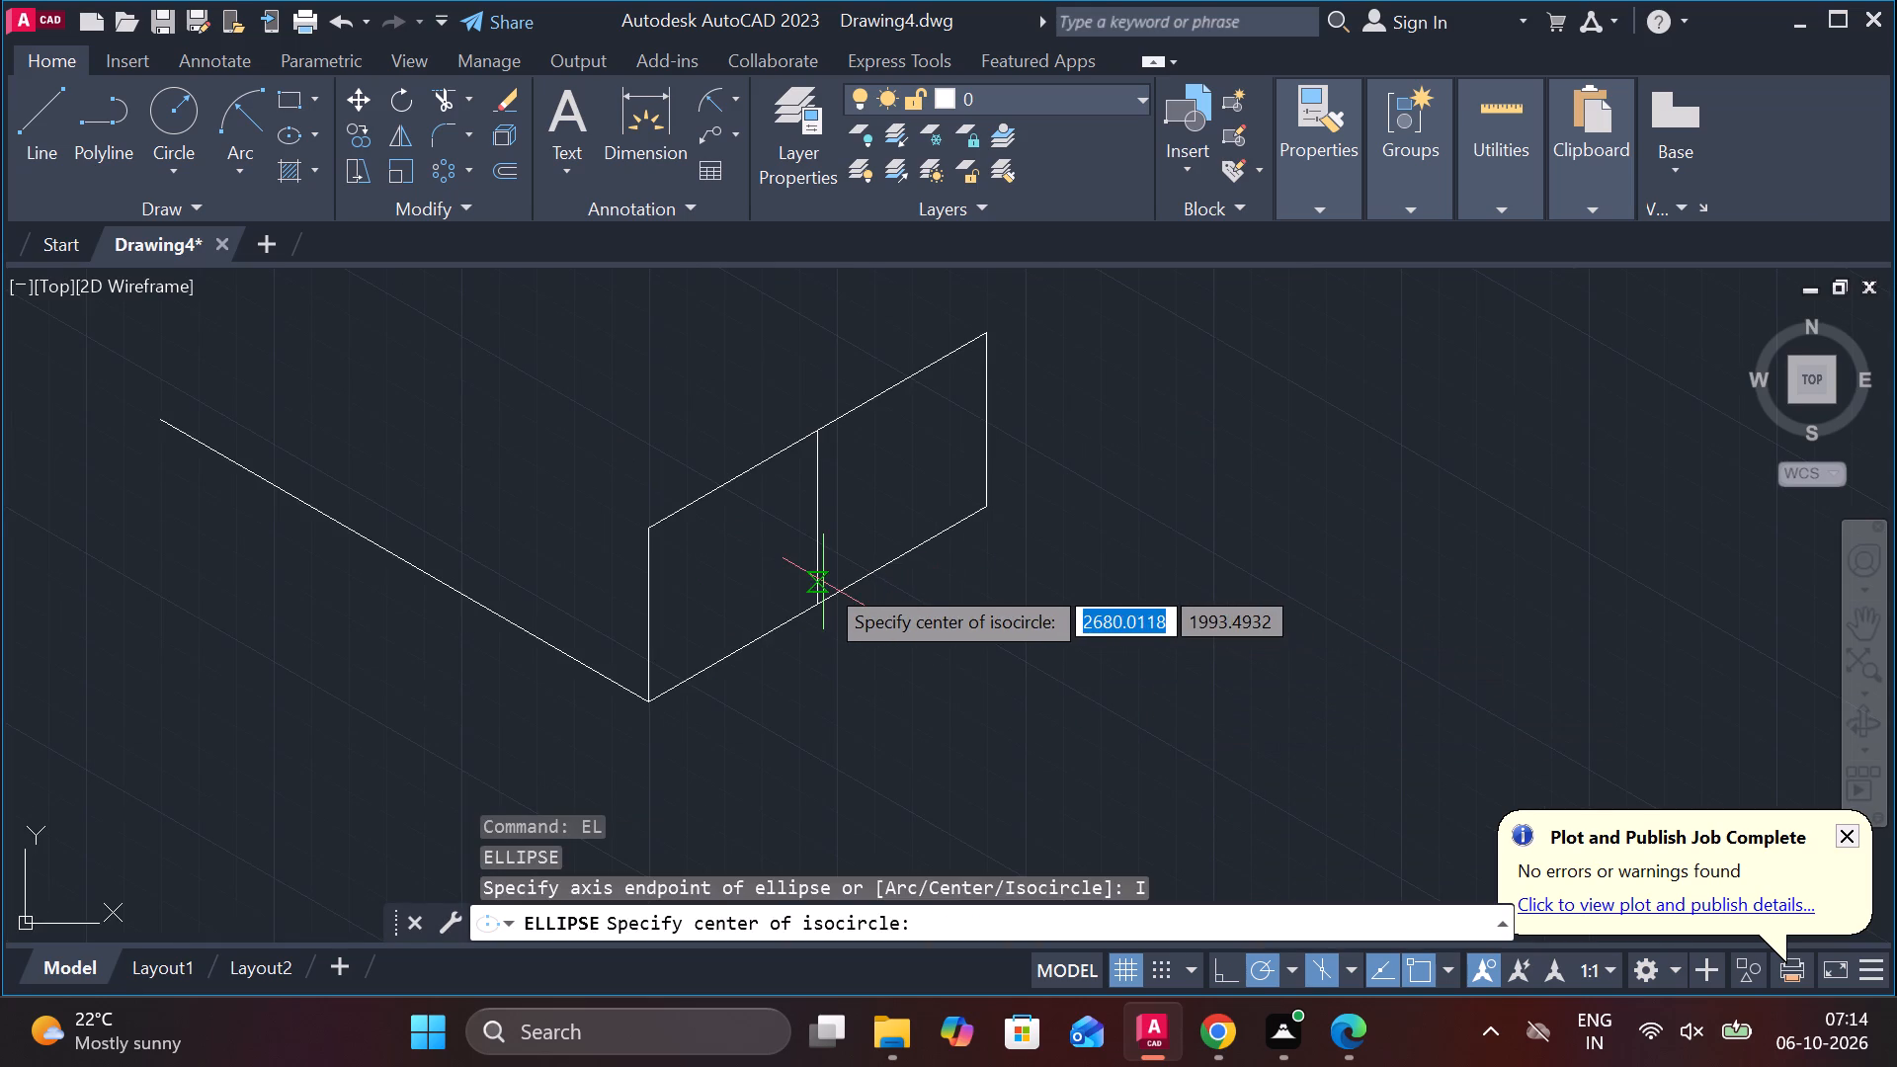
click(818, 600)
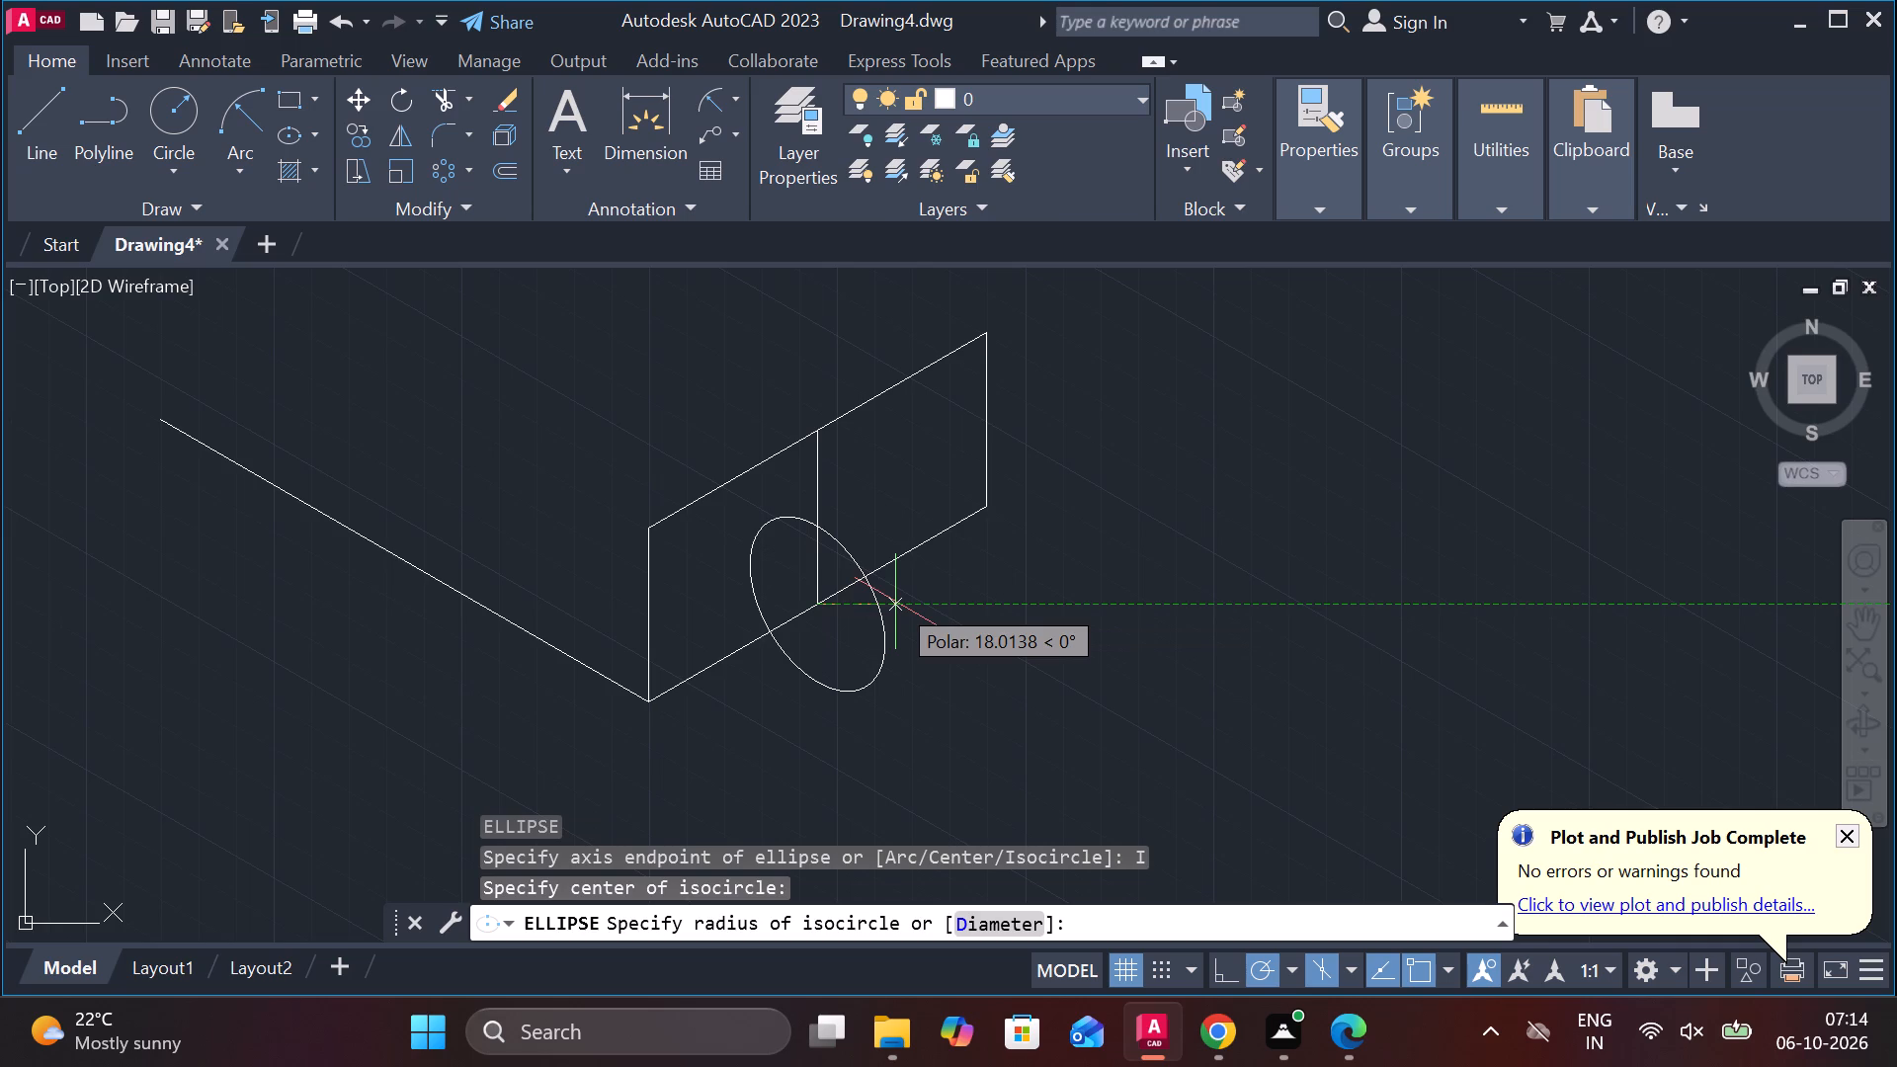
key(F5)
key(F5)
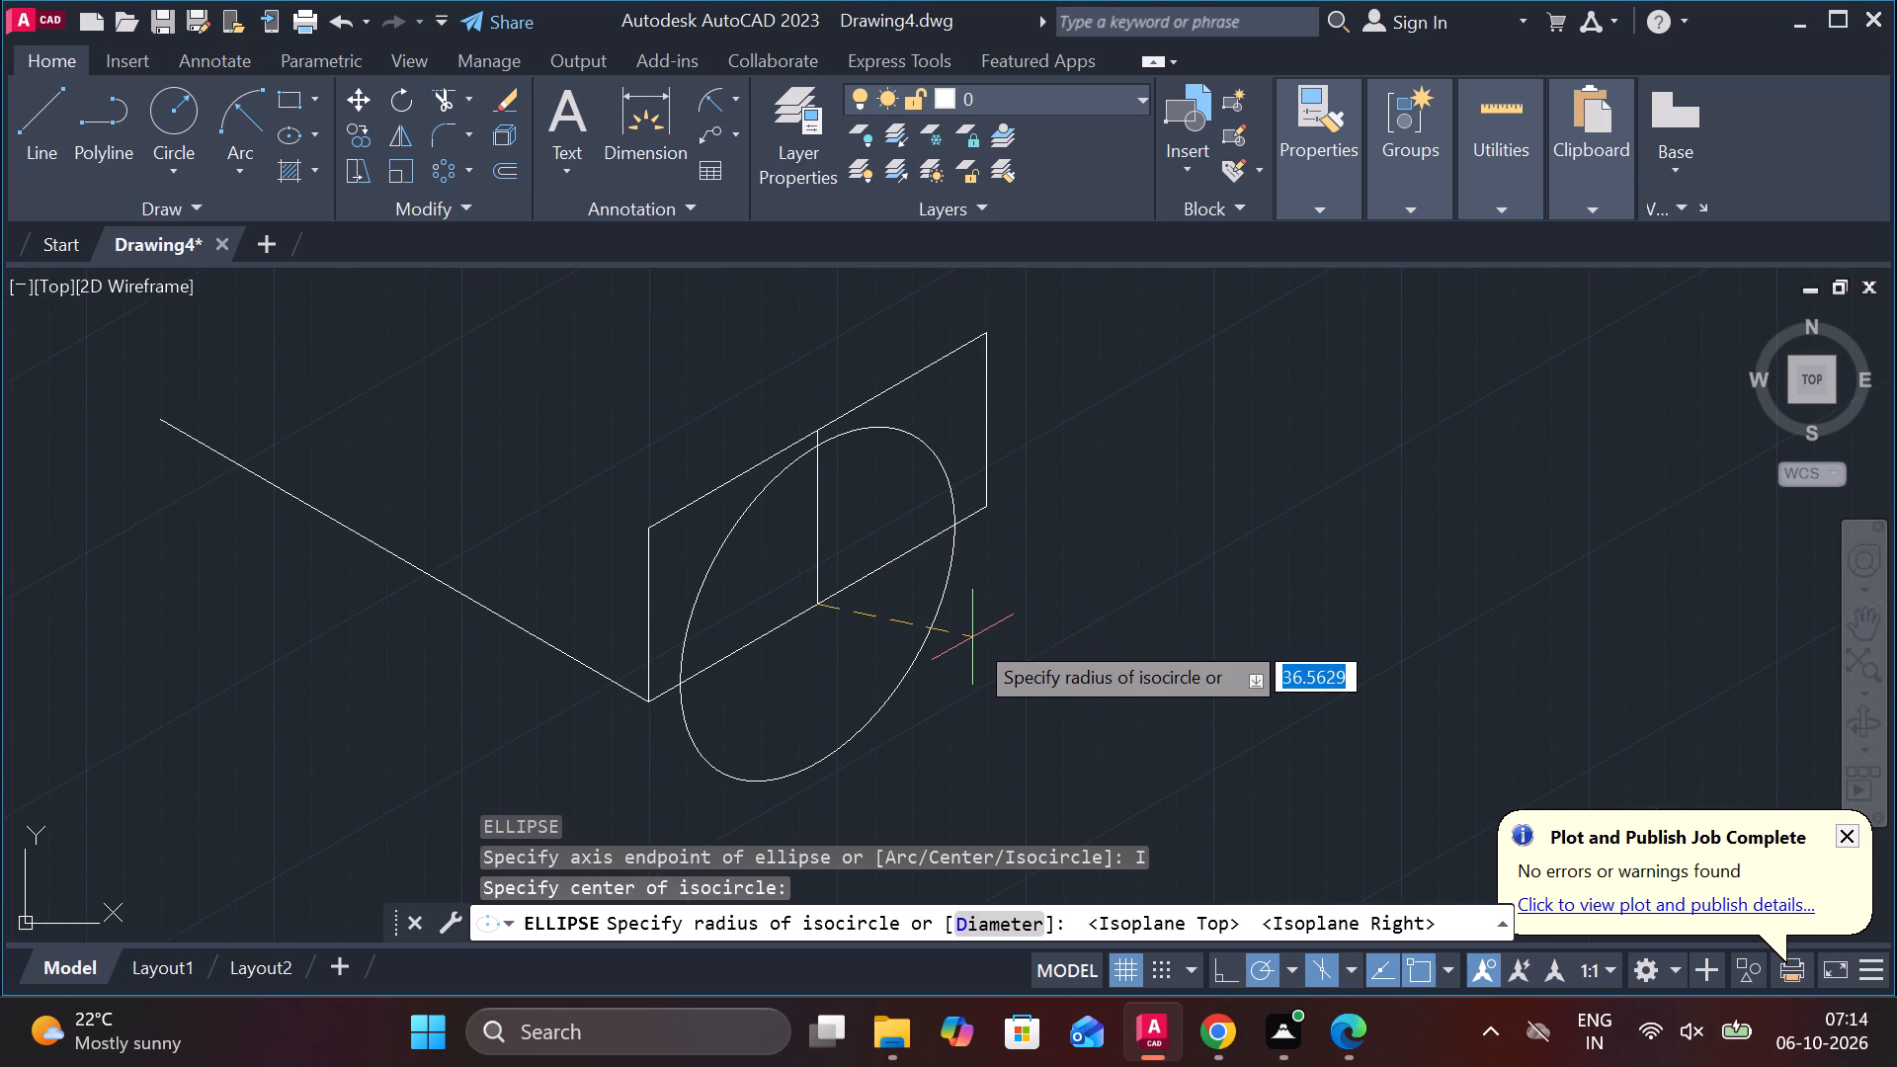
text(25)
key(Return)
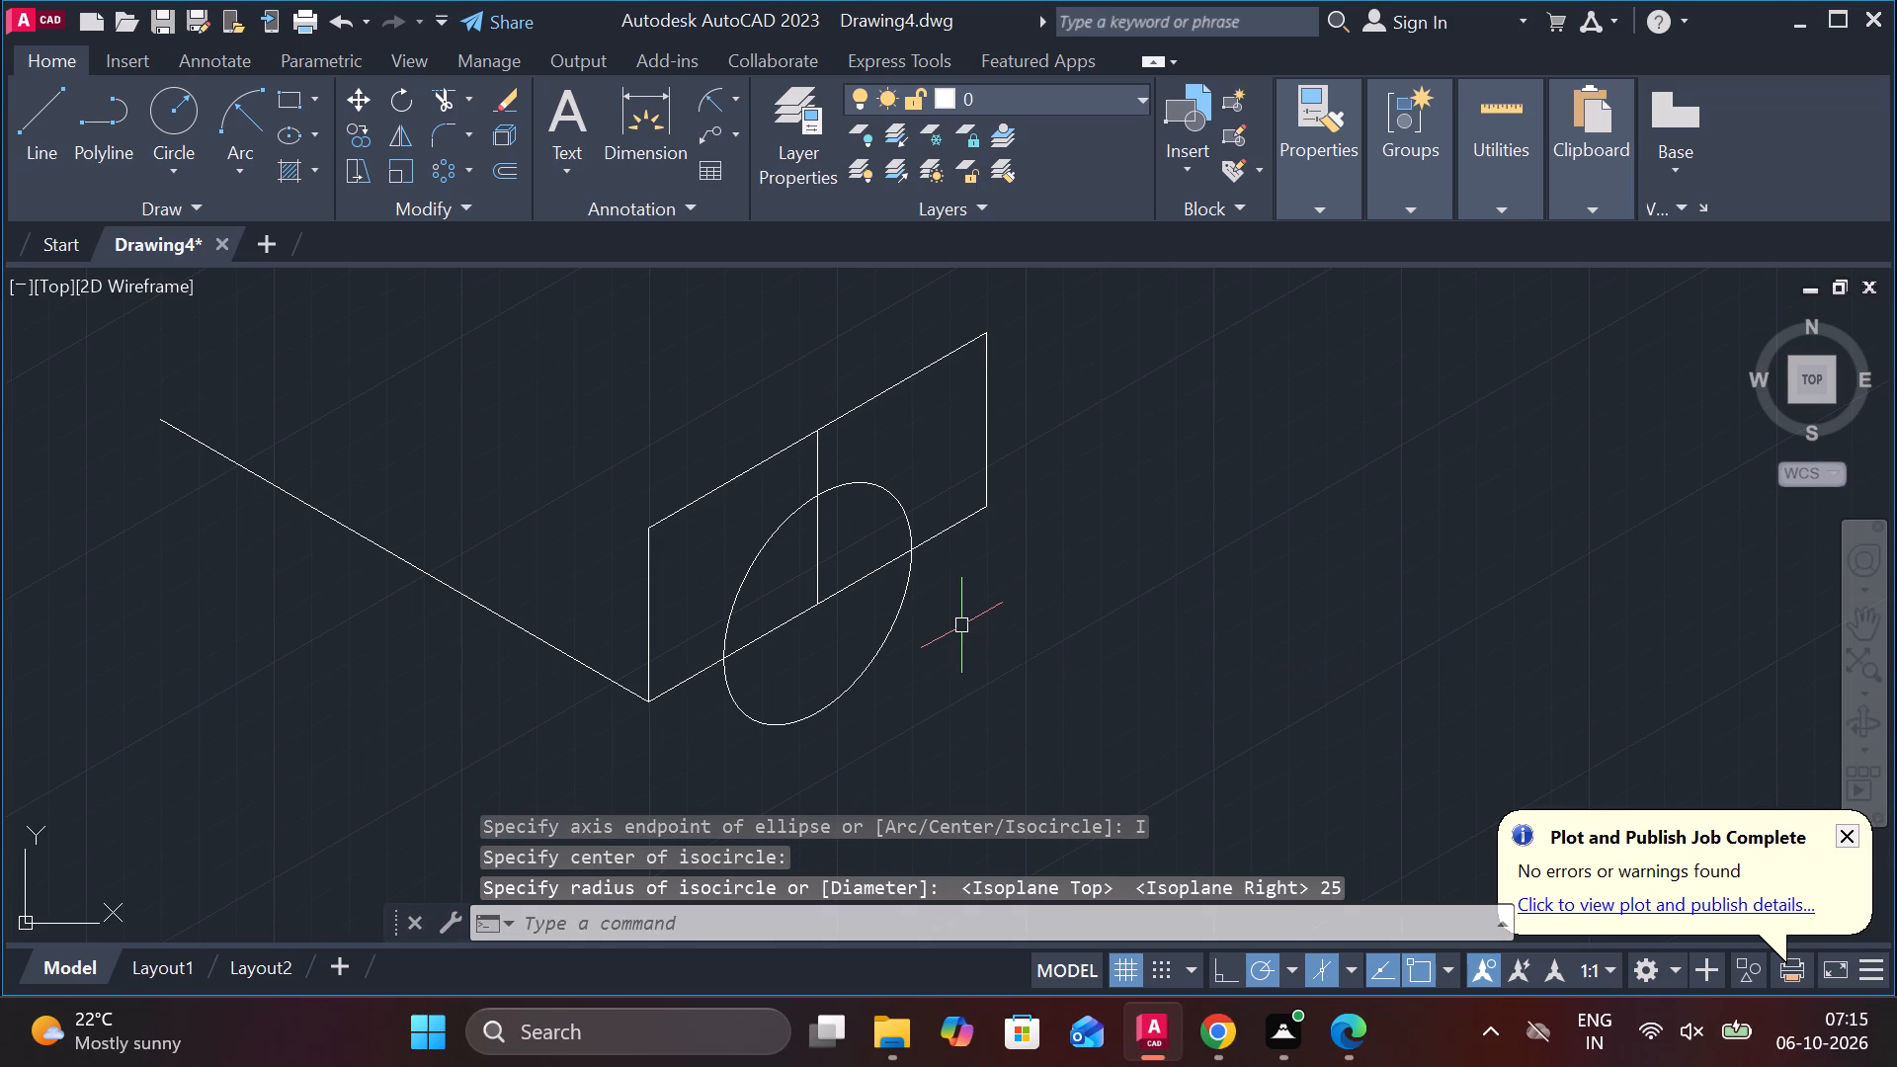
Trim away the end face's bottom edge and the vertical construction line where they lie inside the isocircle.
text(TR)
key(Return)
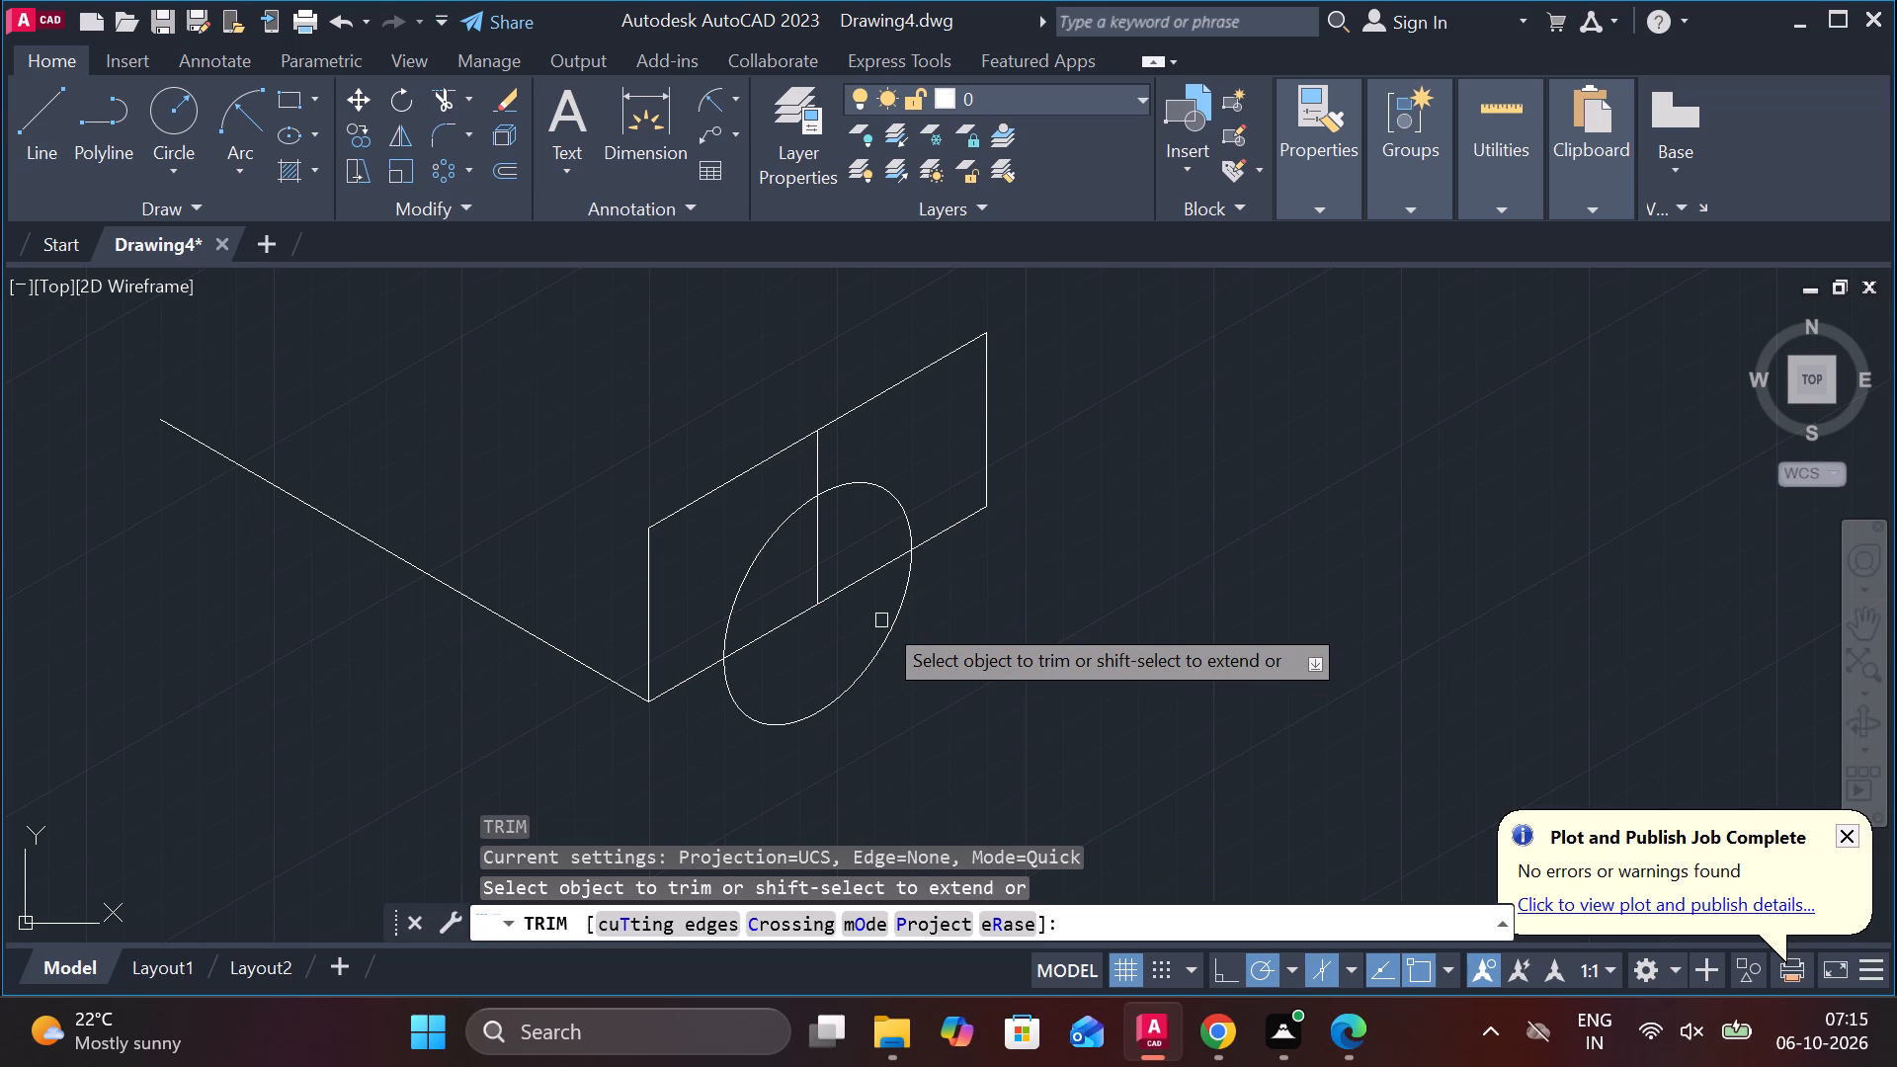
click(790, 622)
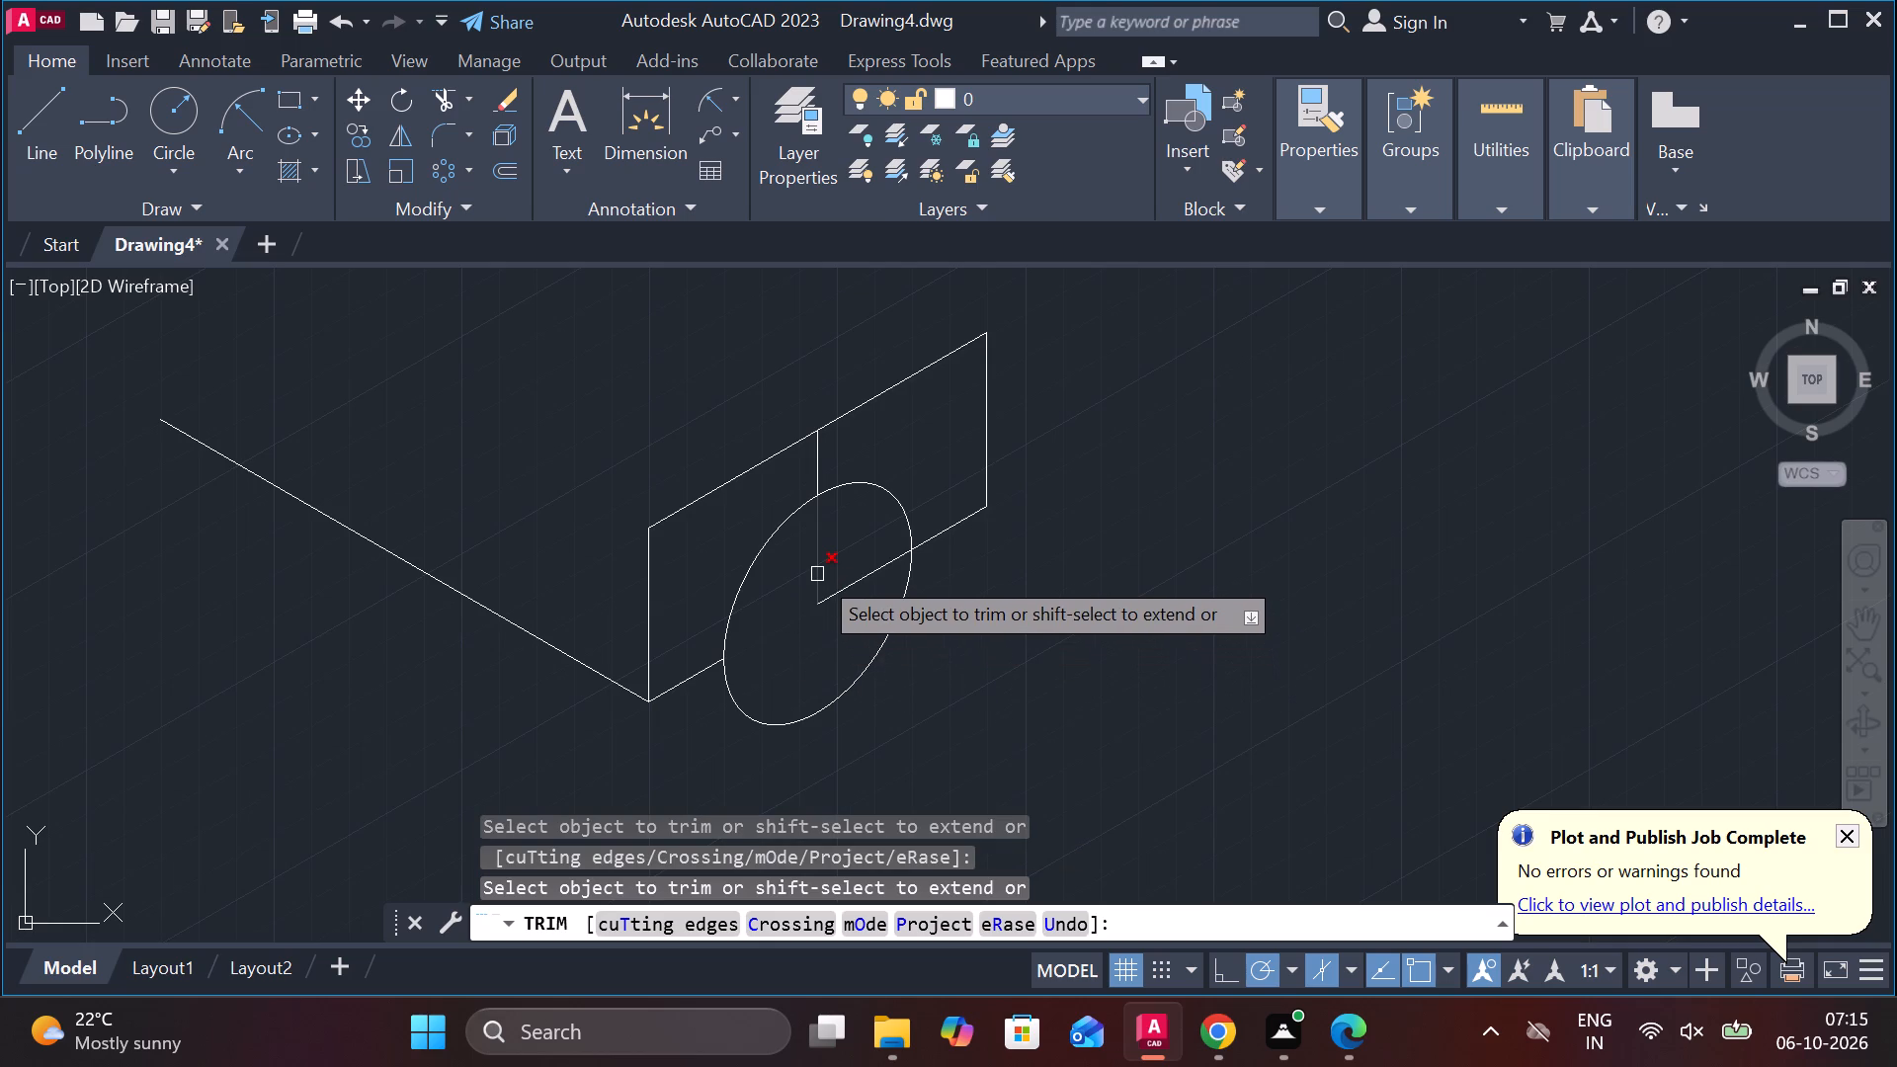
click(857, 591)
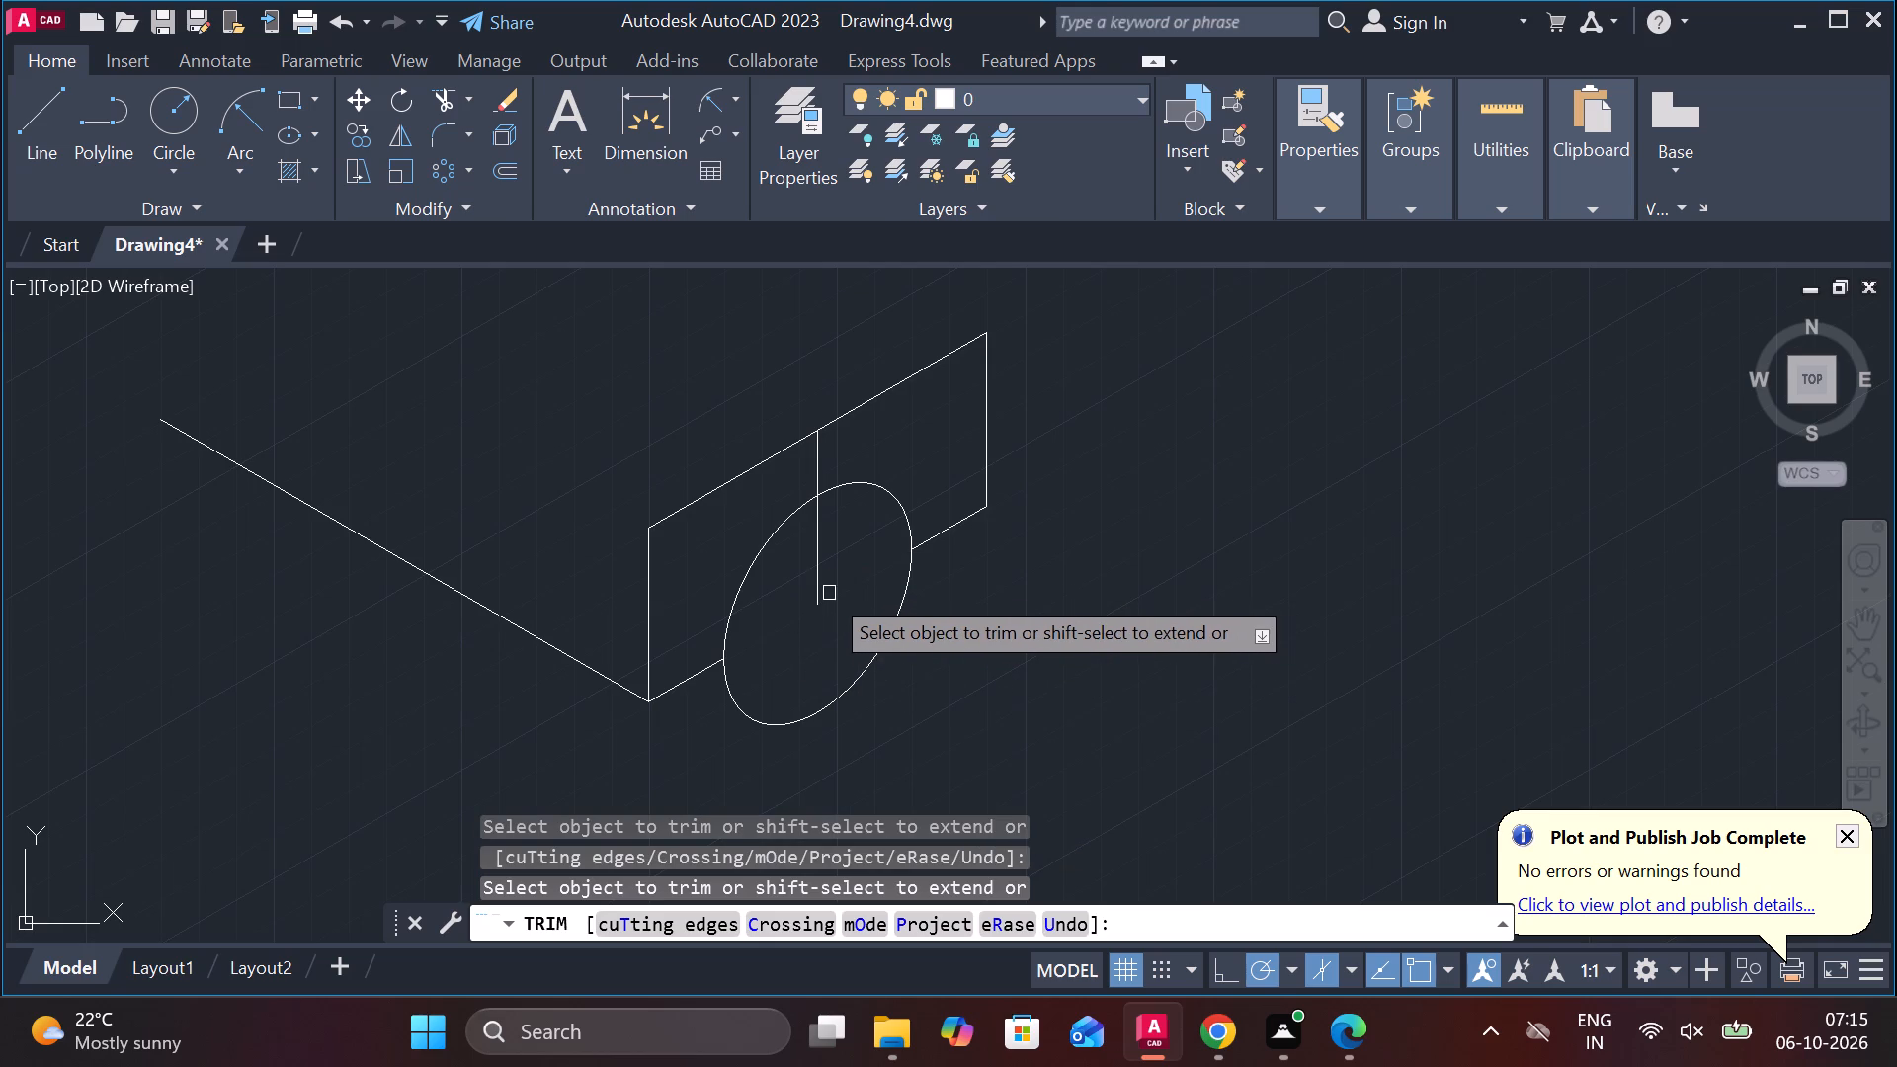
click(820, 587)
key(Escape)
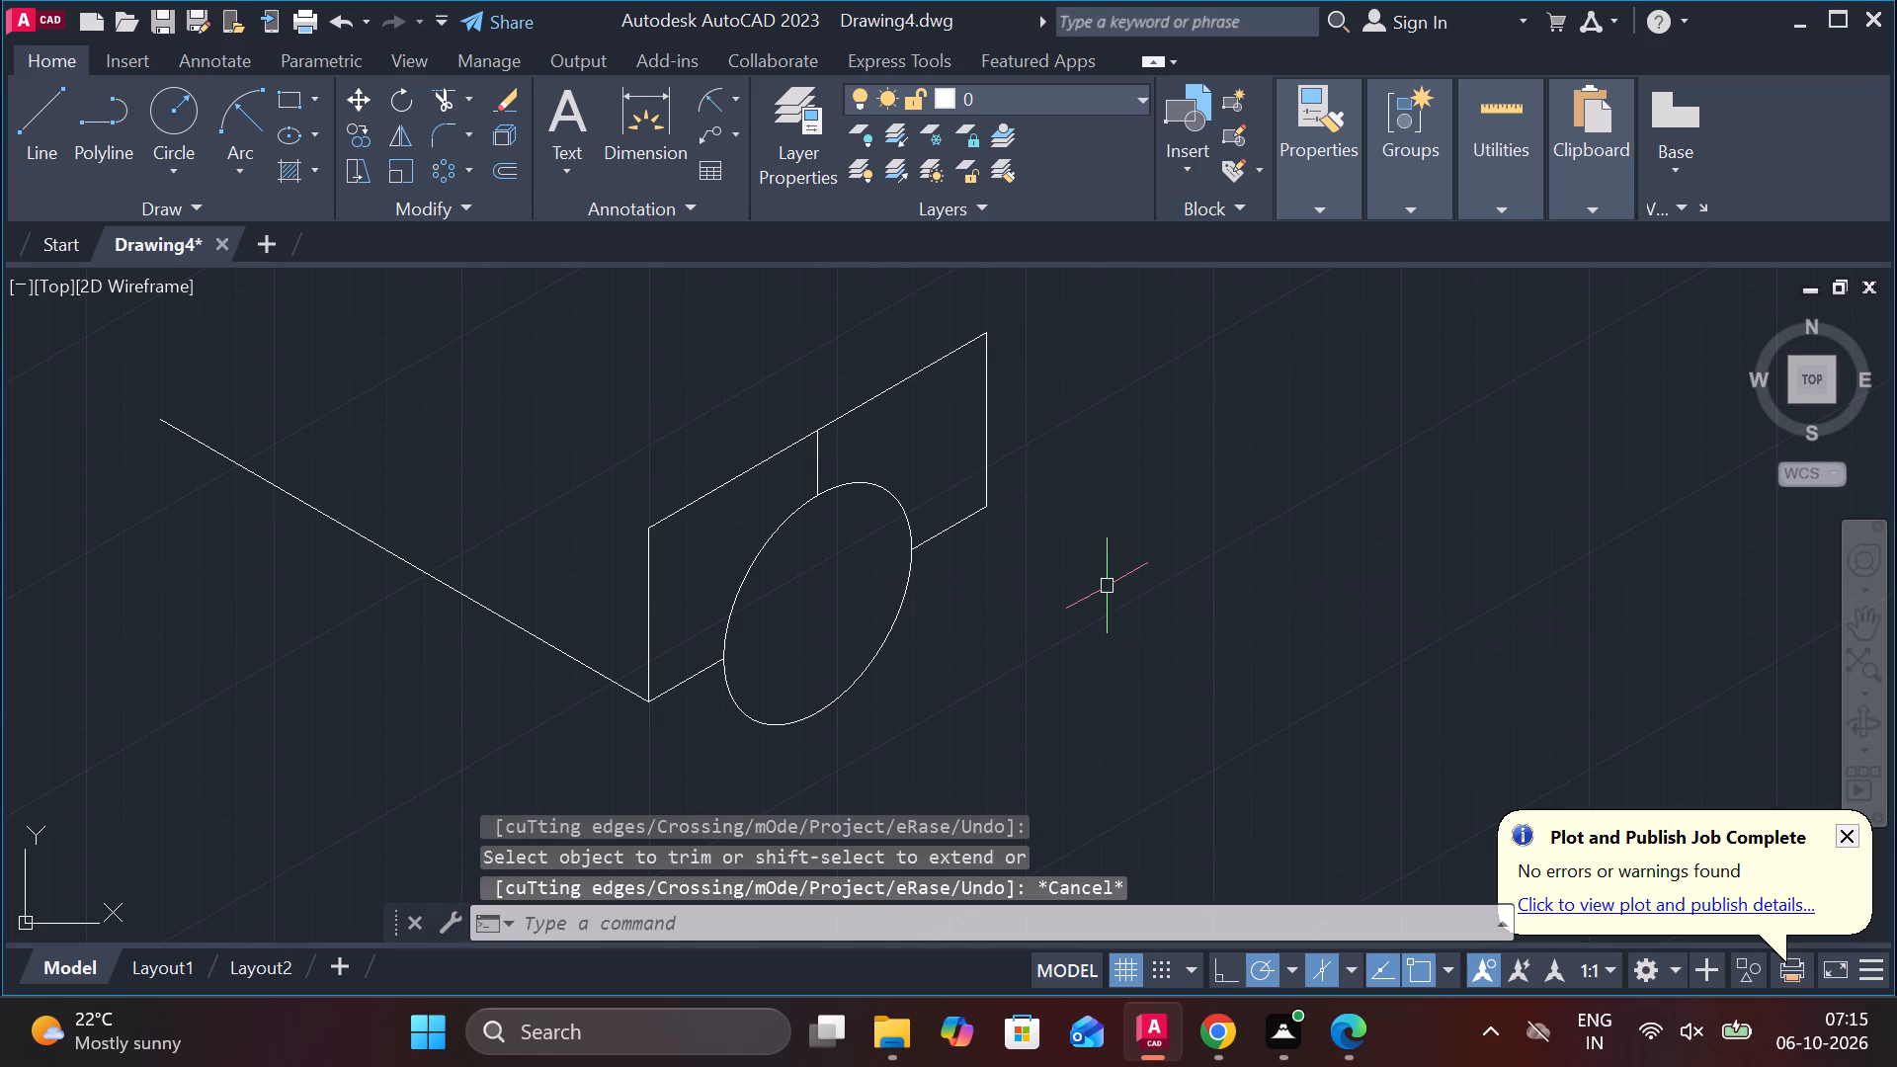
Draw a line about 36 units long at 150° from the isocircle's intersection with the far part of the bottom edge.
key(l)
key(Return)
scroll(963, 582, up, 1)
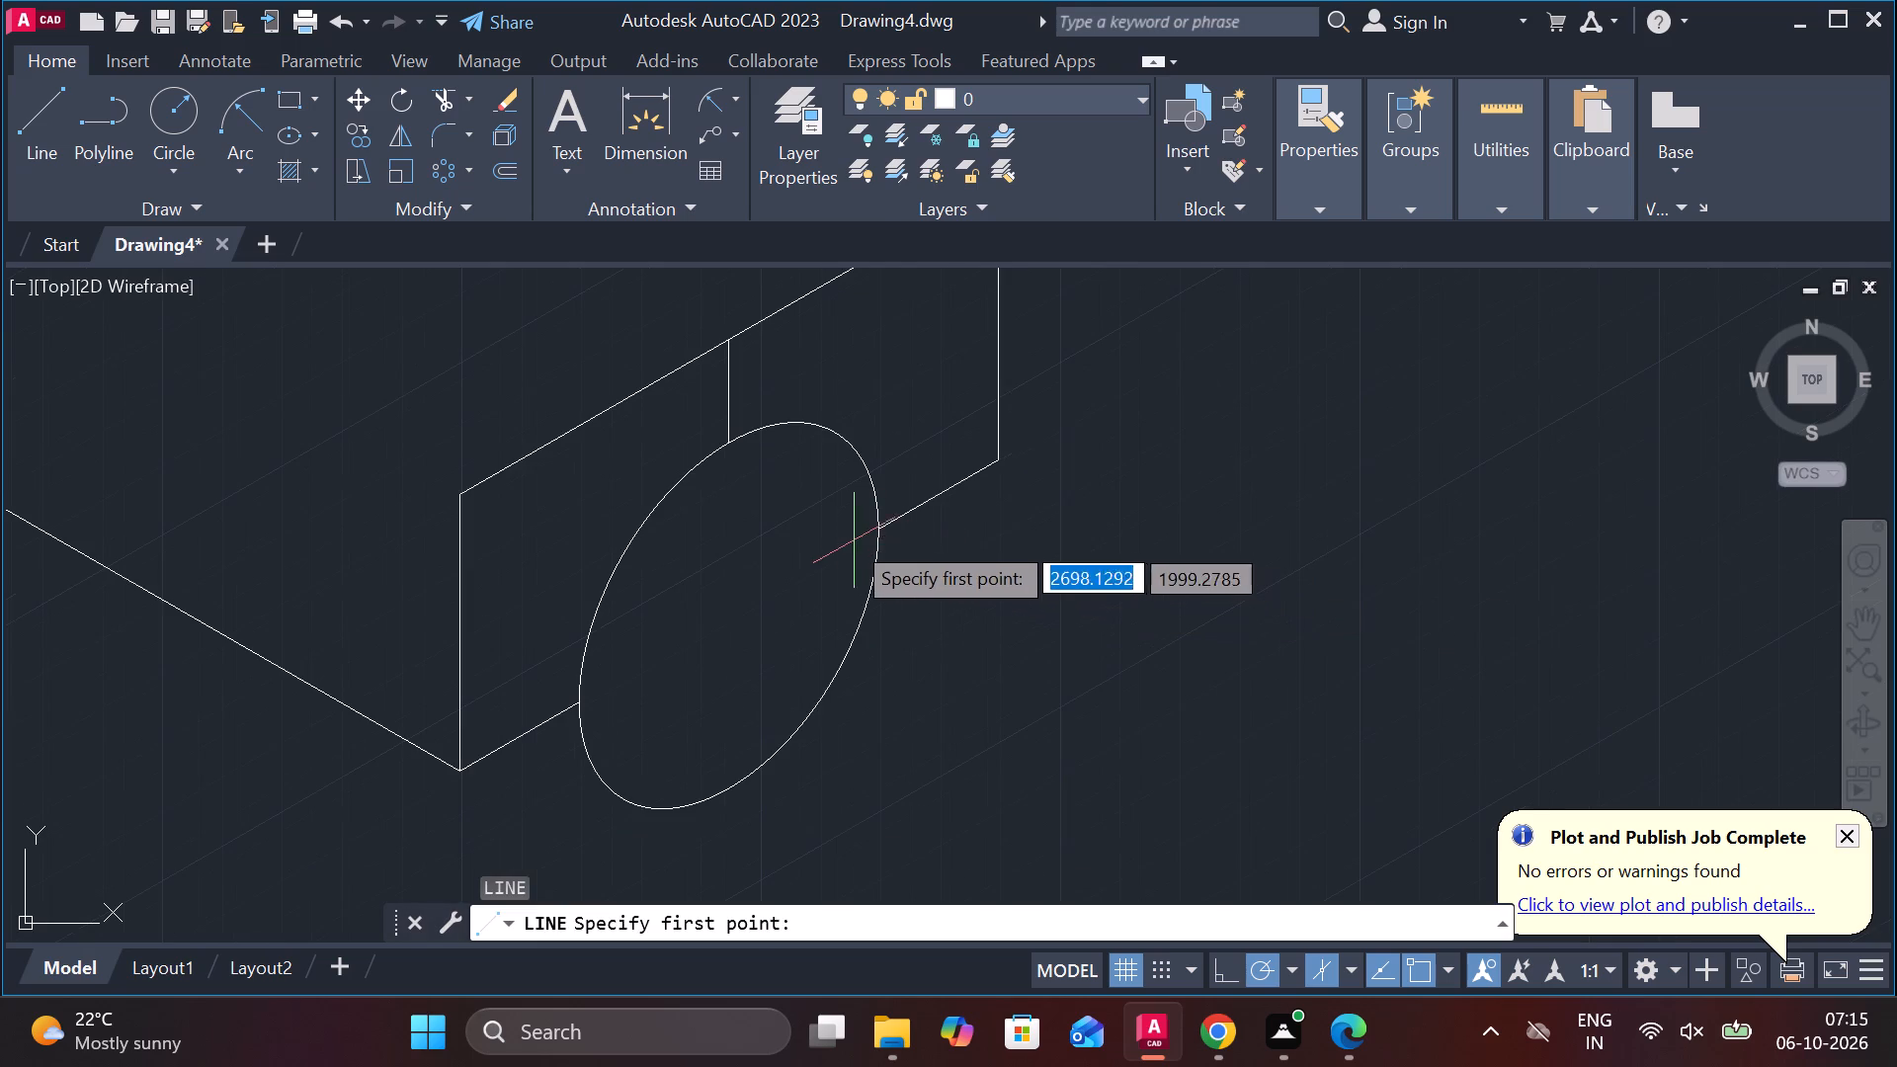
click(876, 537)
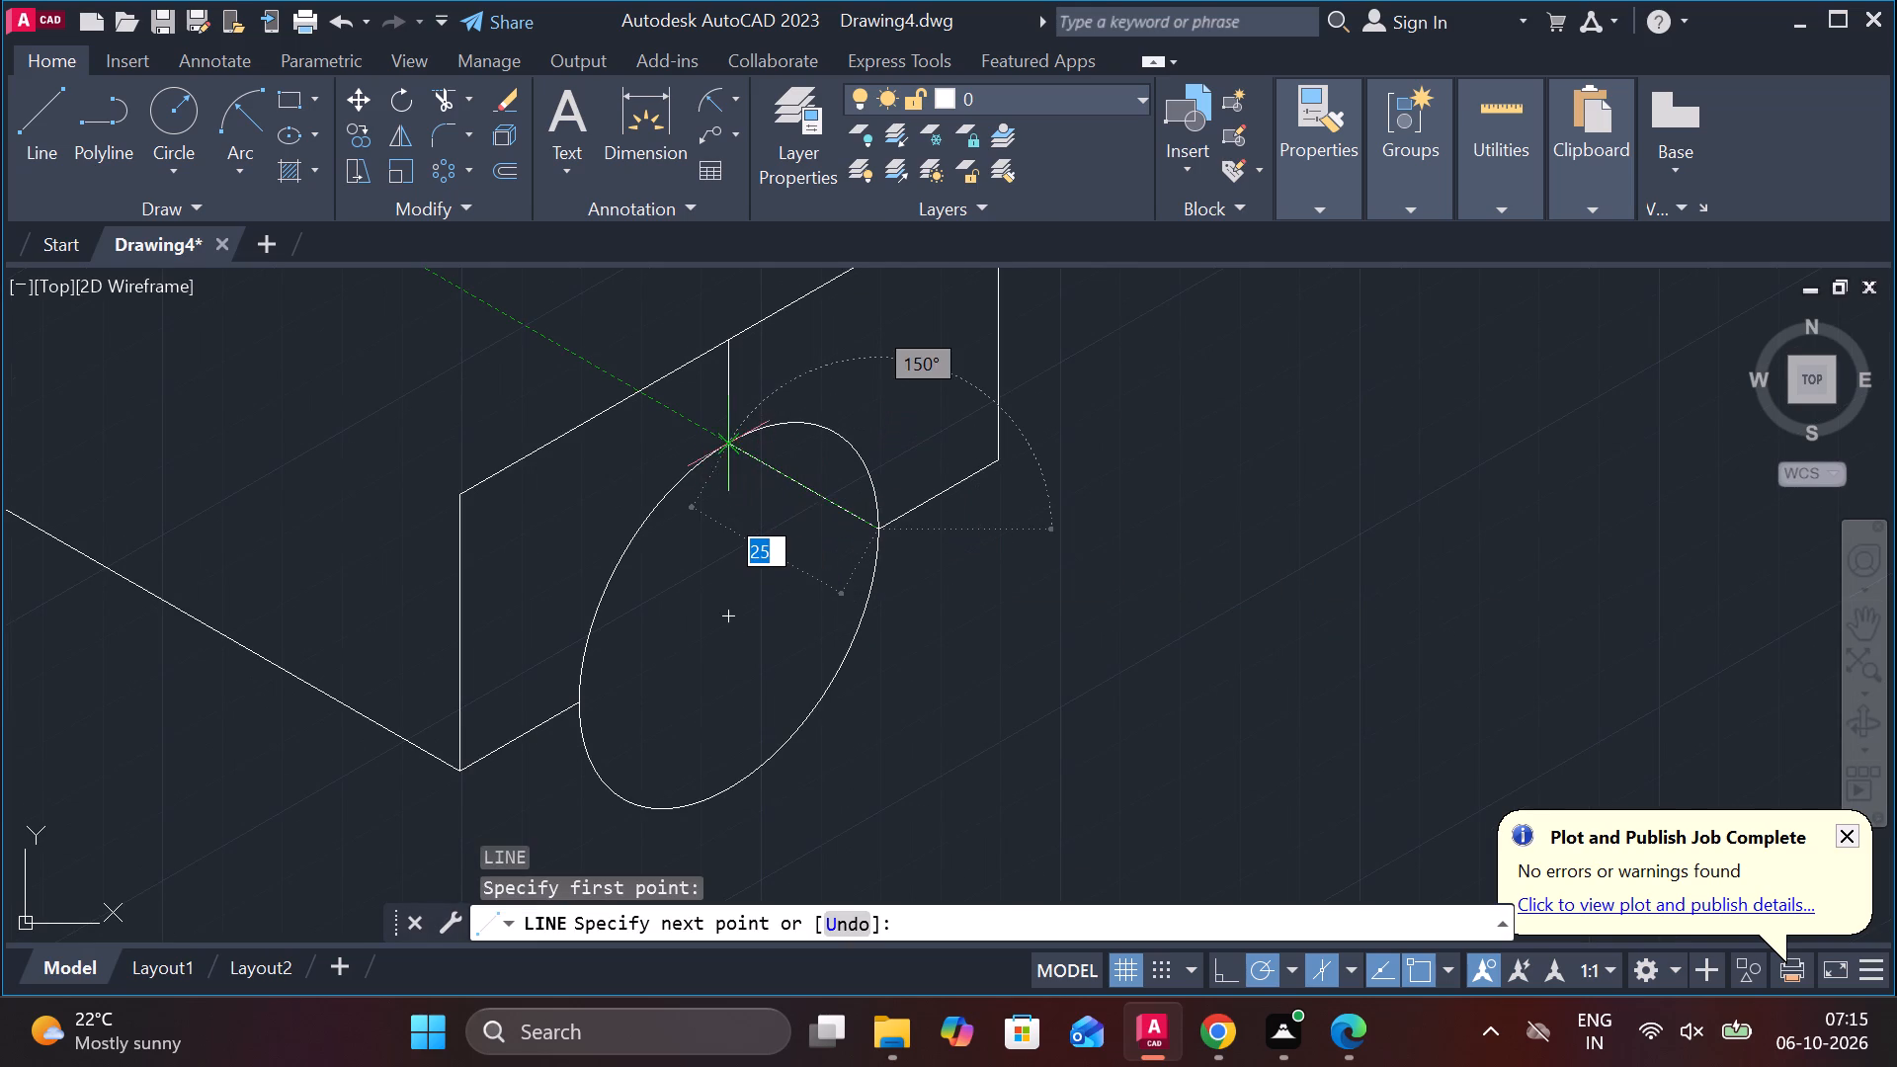
click(662, 408)
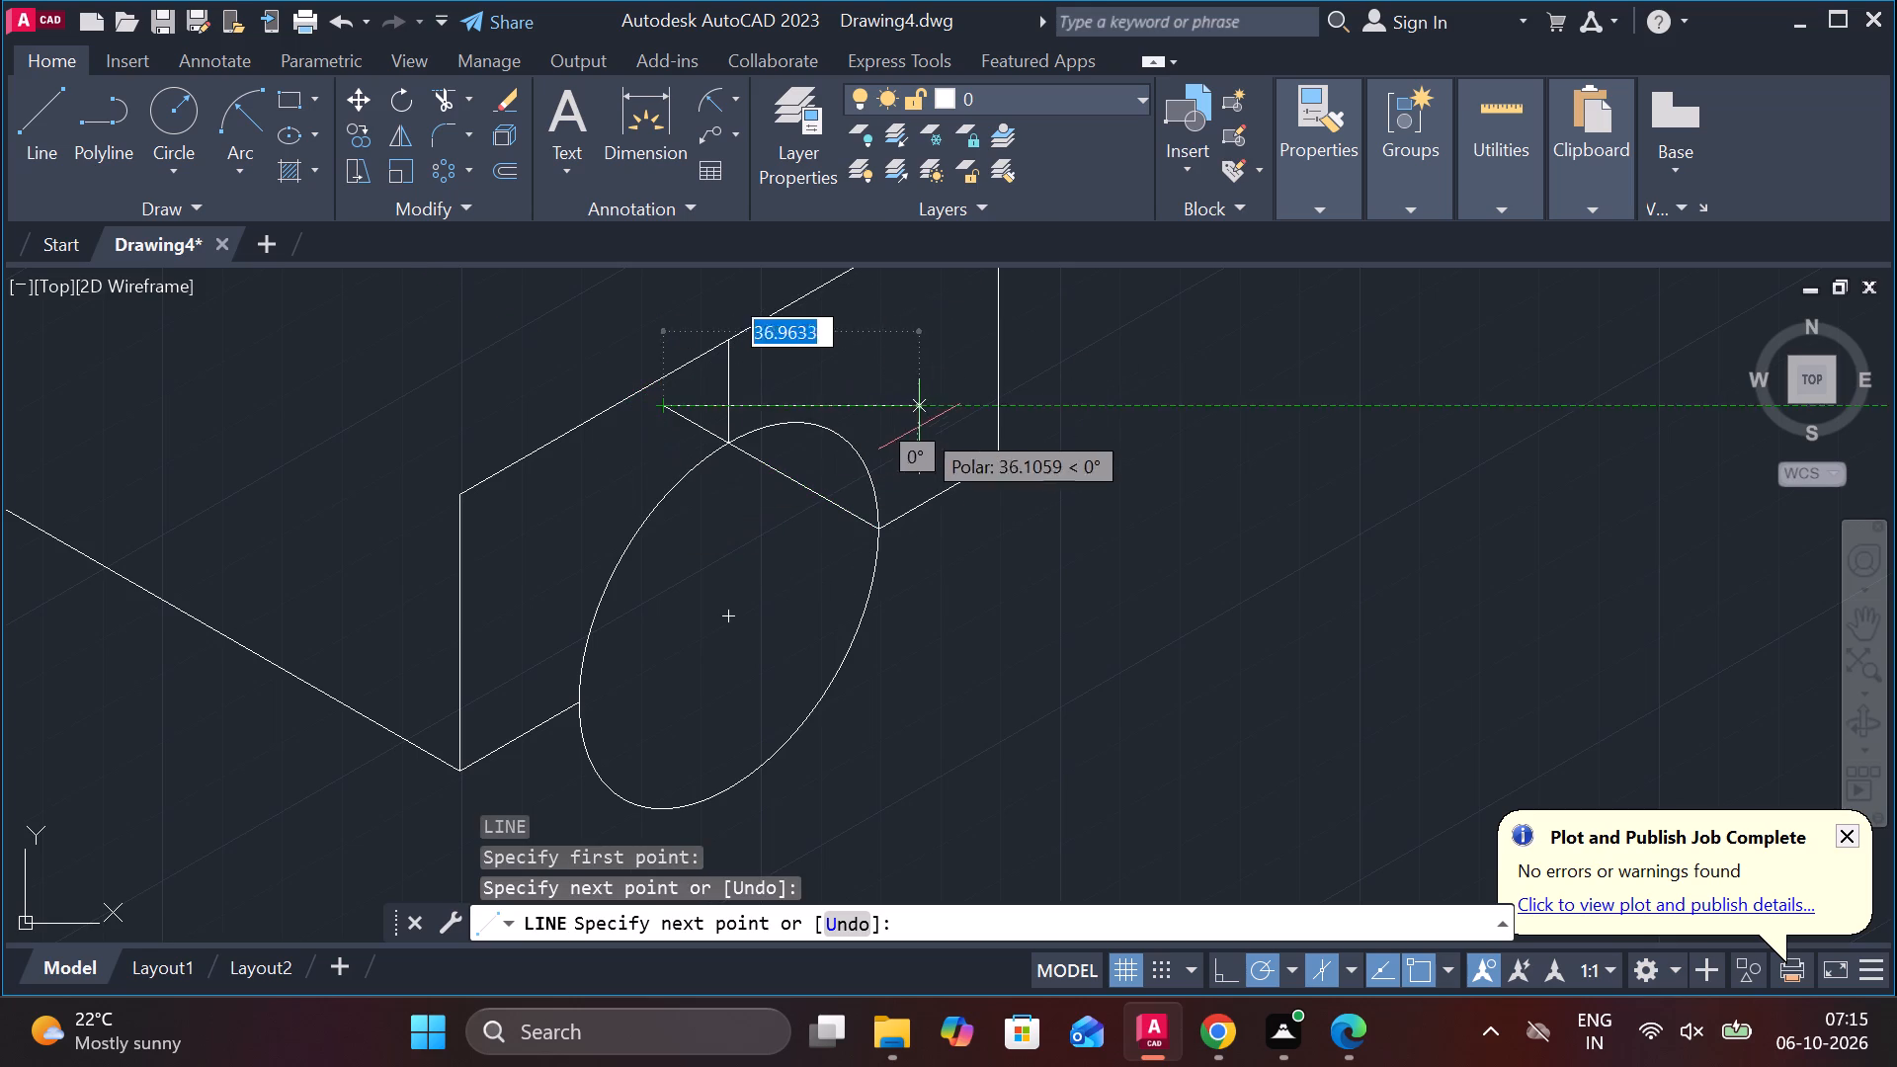
key(Escape)
Trim the 150° line's overshoot outside the isocircle and remove the remaining piece of the vertical construction line.
text(TR)
key(Return)
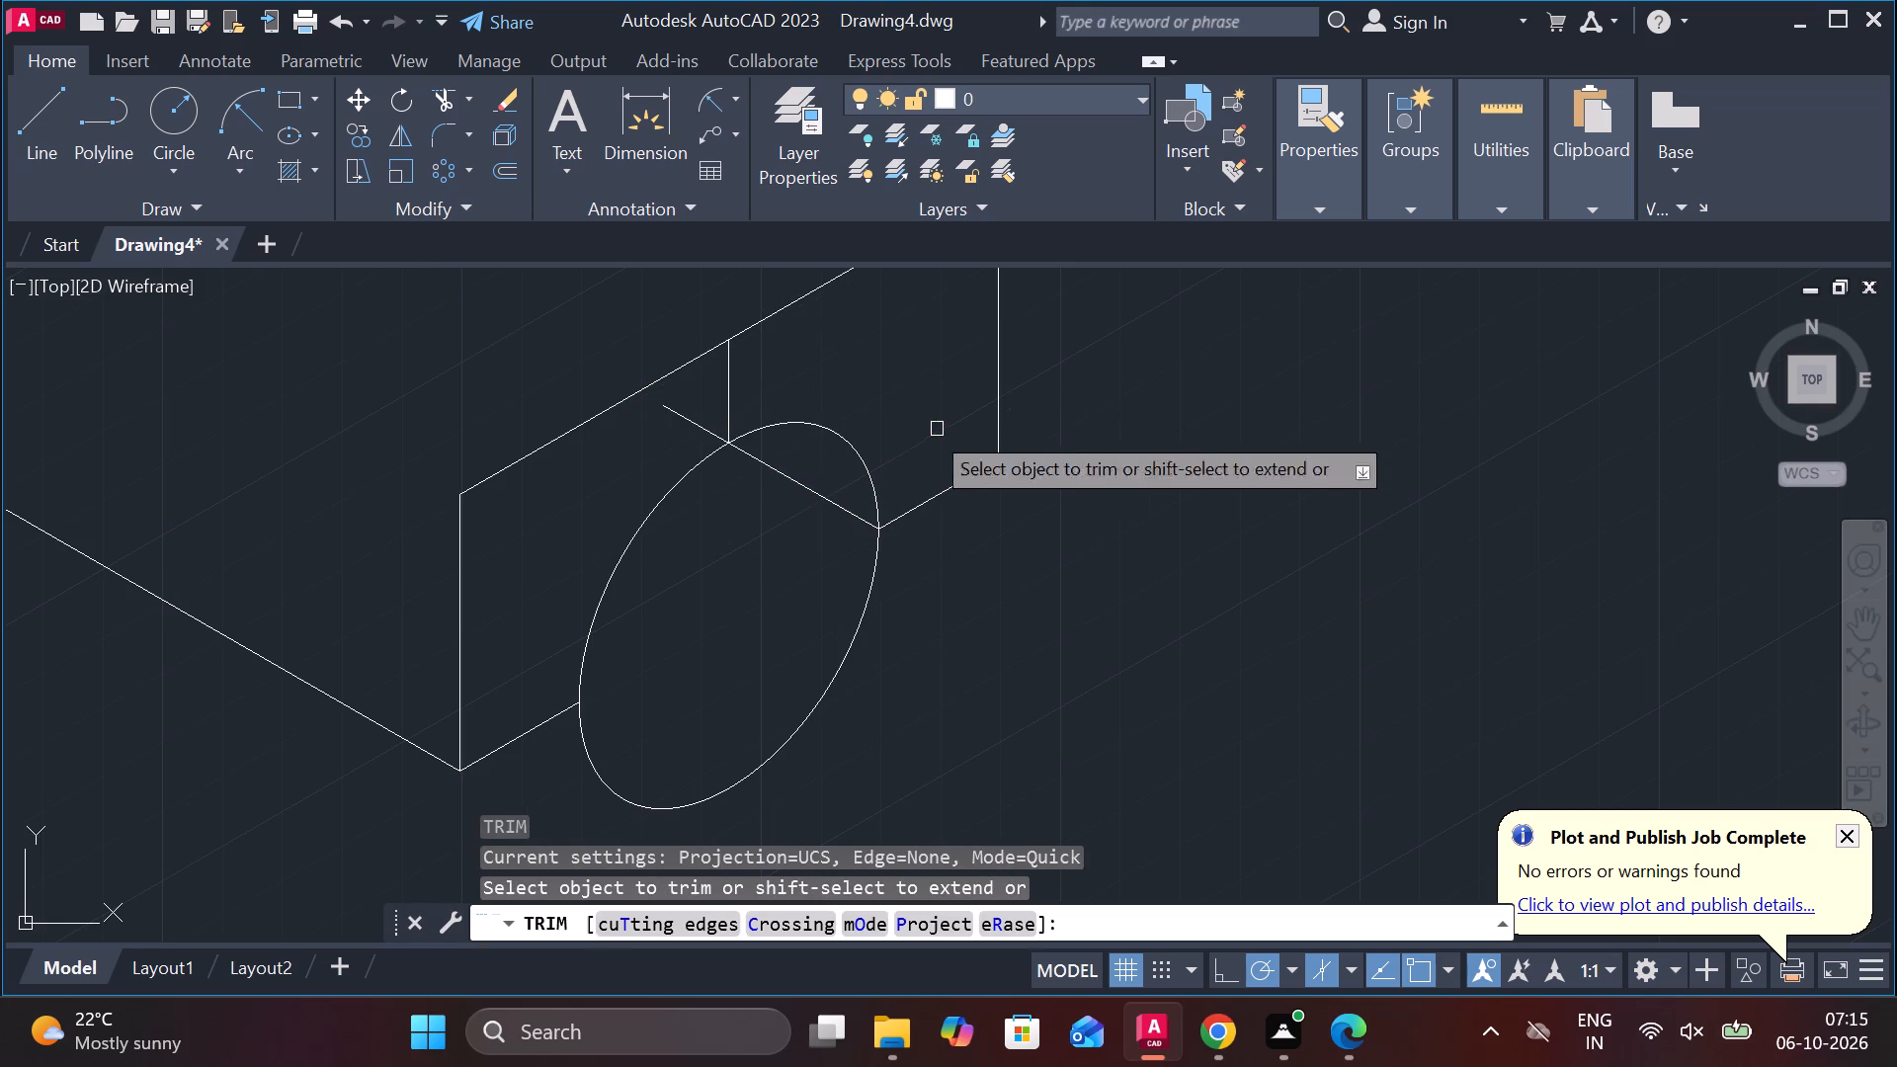
click(718, 427)
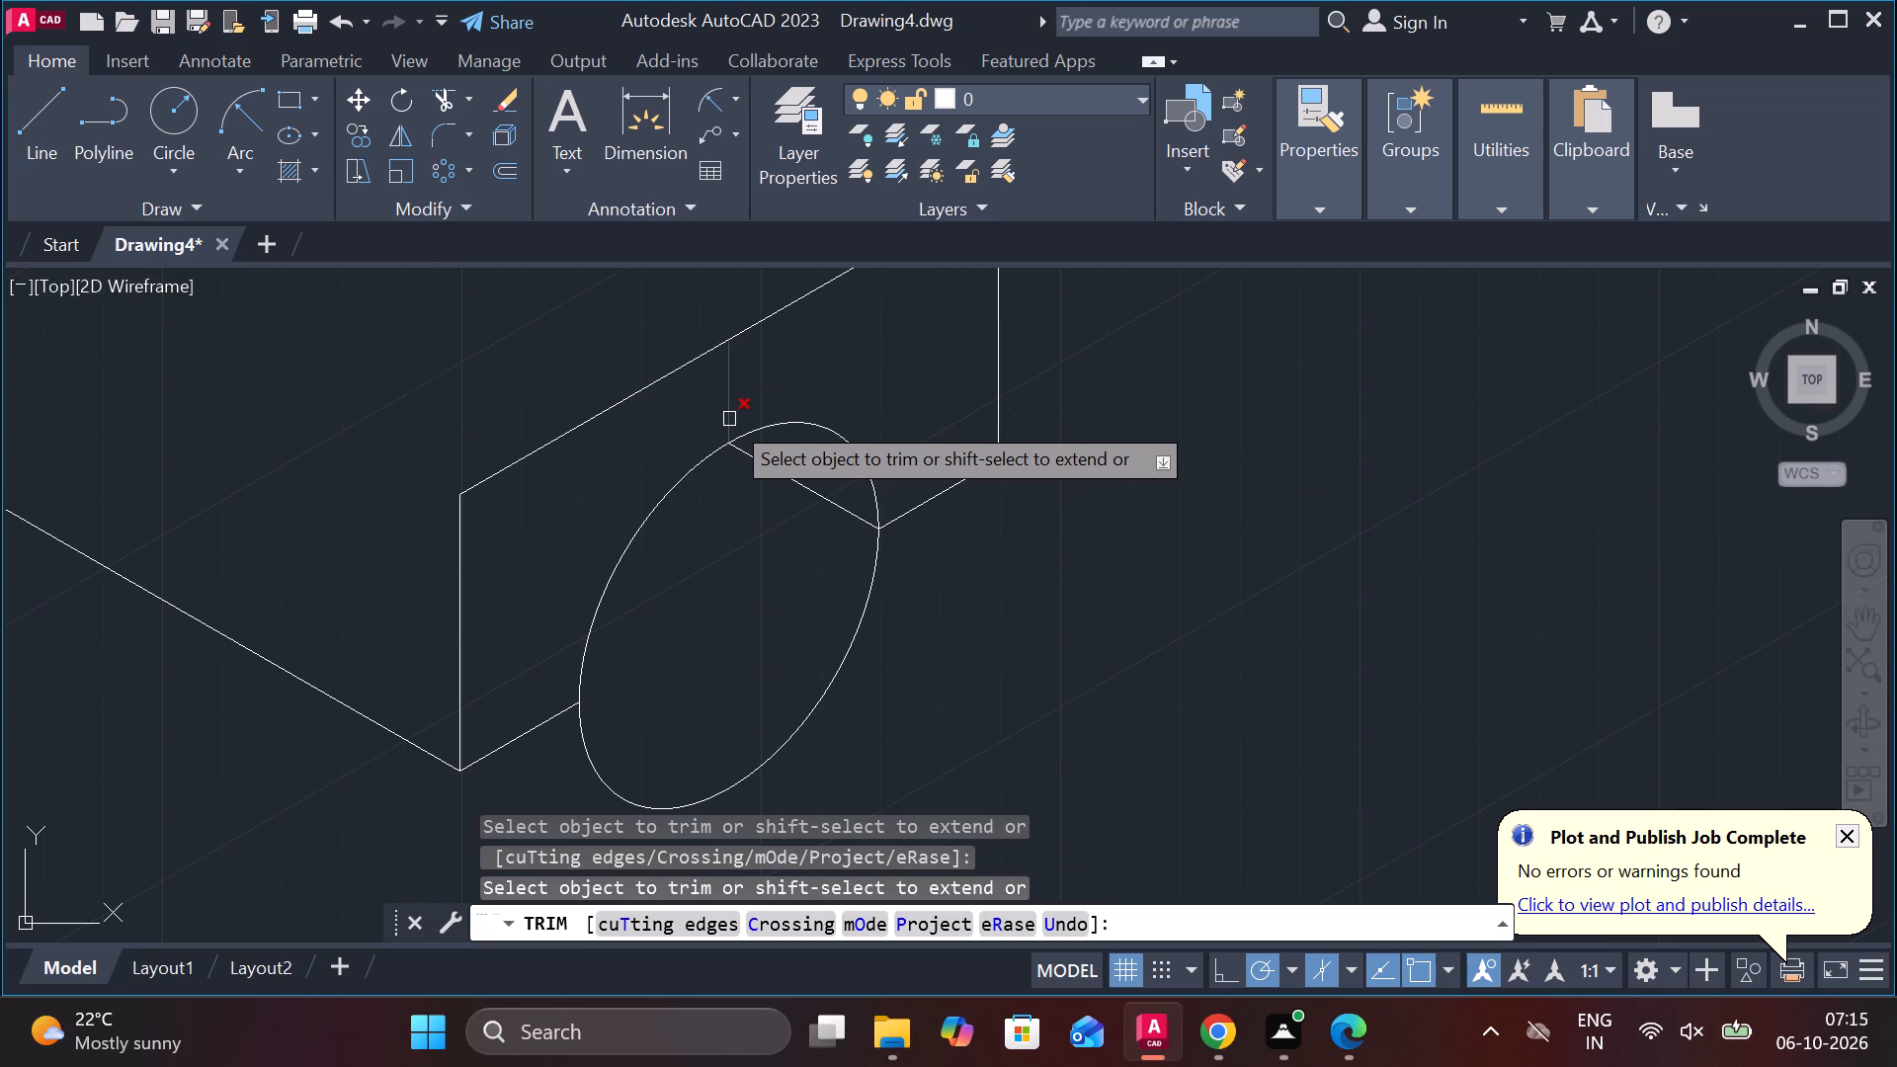
click(729, 419)
scroll(968, 383, down, 1)
scroll(1033, 441, down, 1)
middle_drag(1035, 440, 1043, 533)
key(Escape)
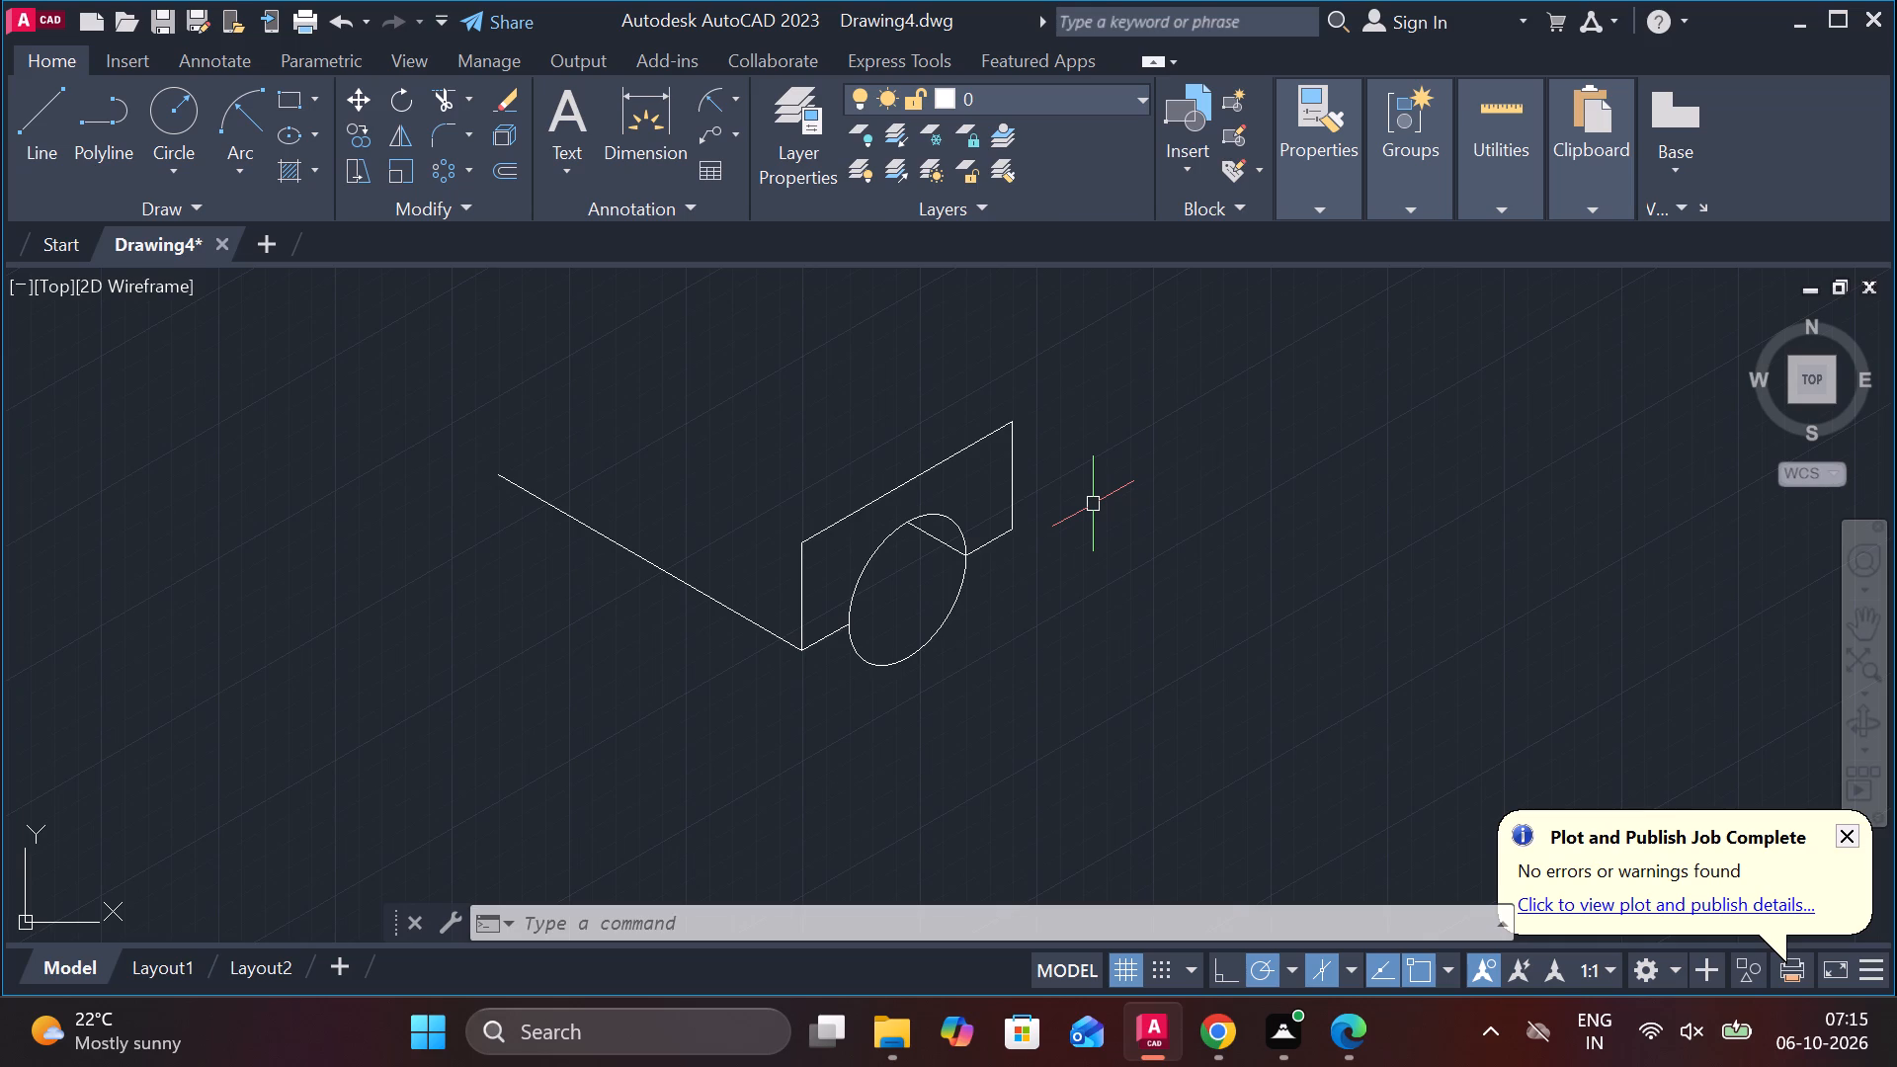
Draw a 40-unit vertical line up from the long bottom edge's free end, continuing to the top of the near vertical edge.
click(42, 125)
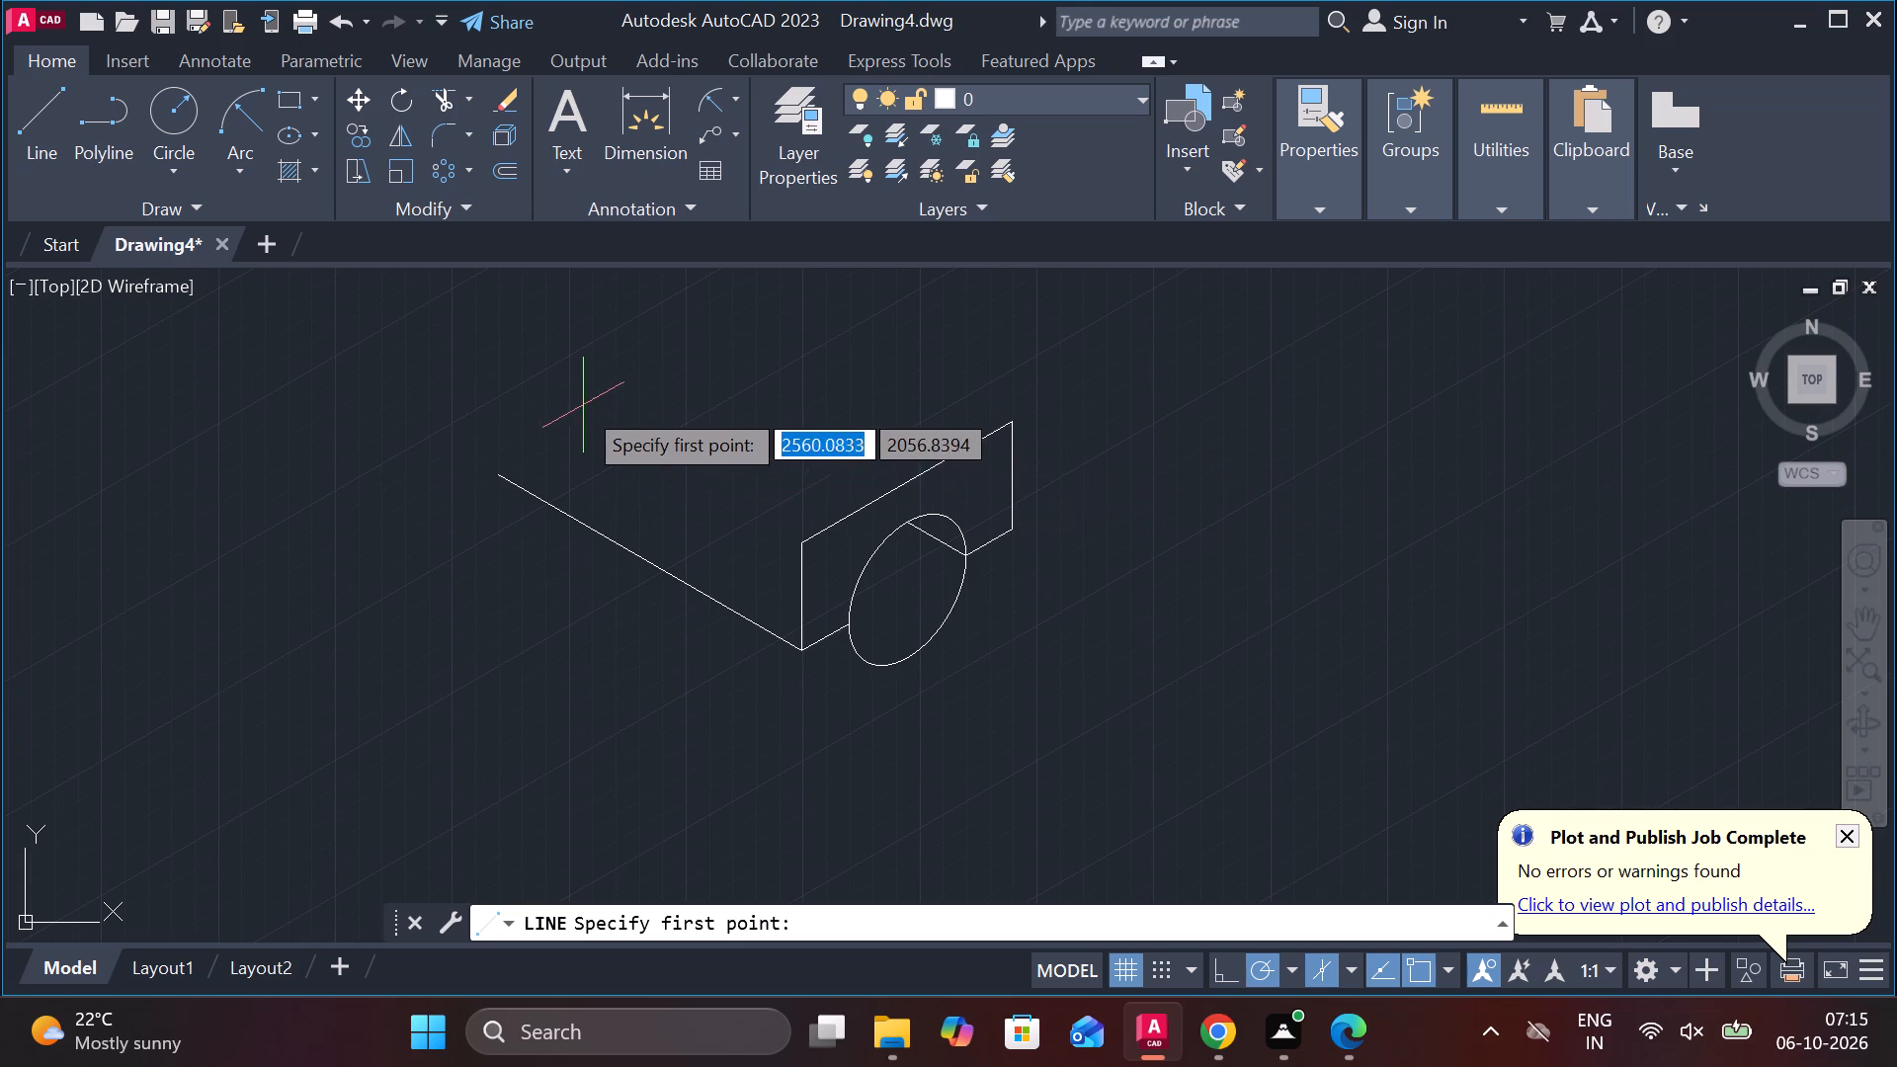
click(496, 471)
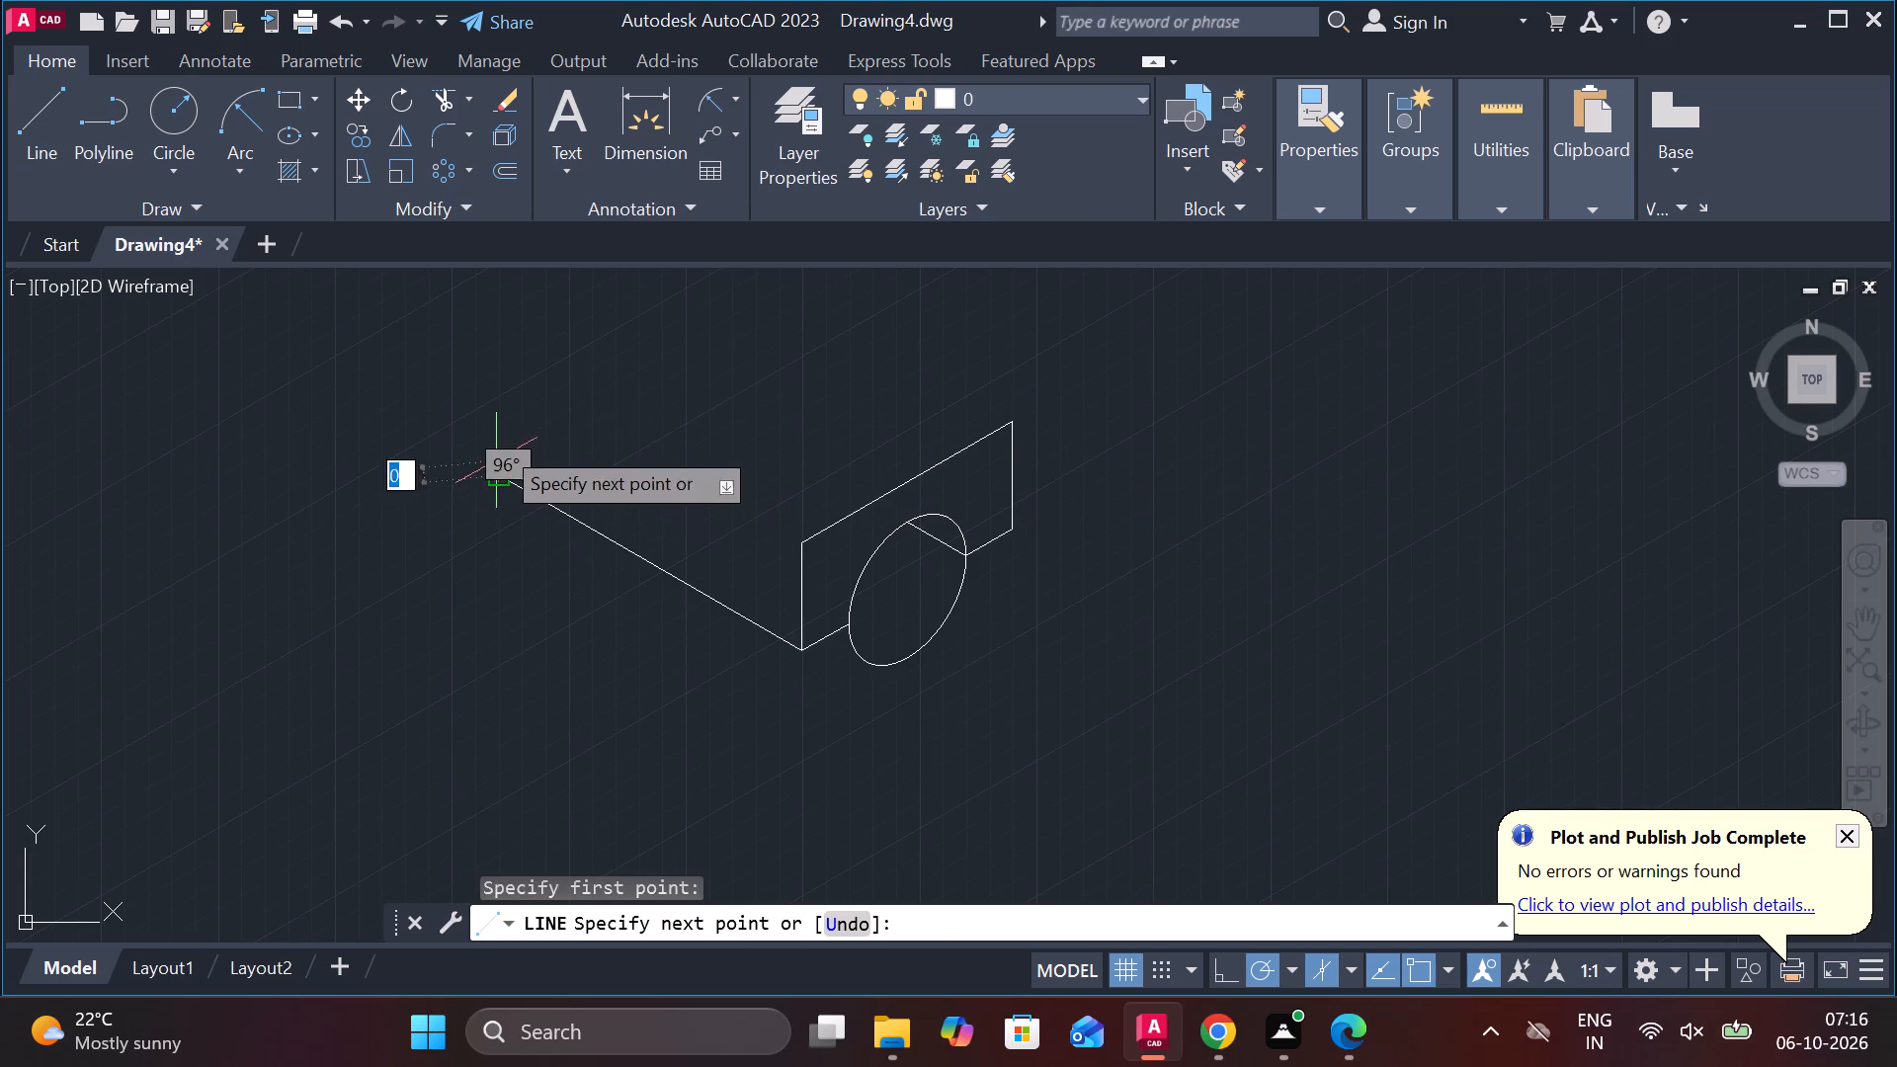
text(40)
key(Return)
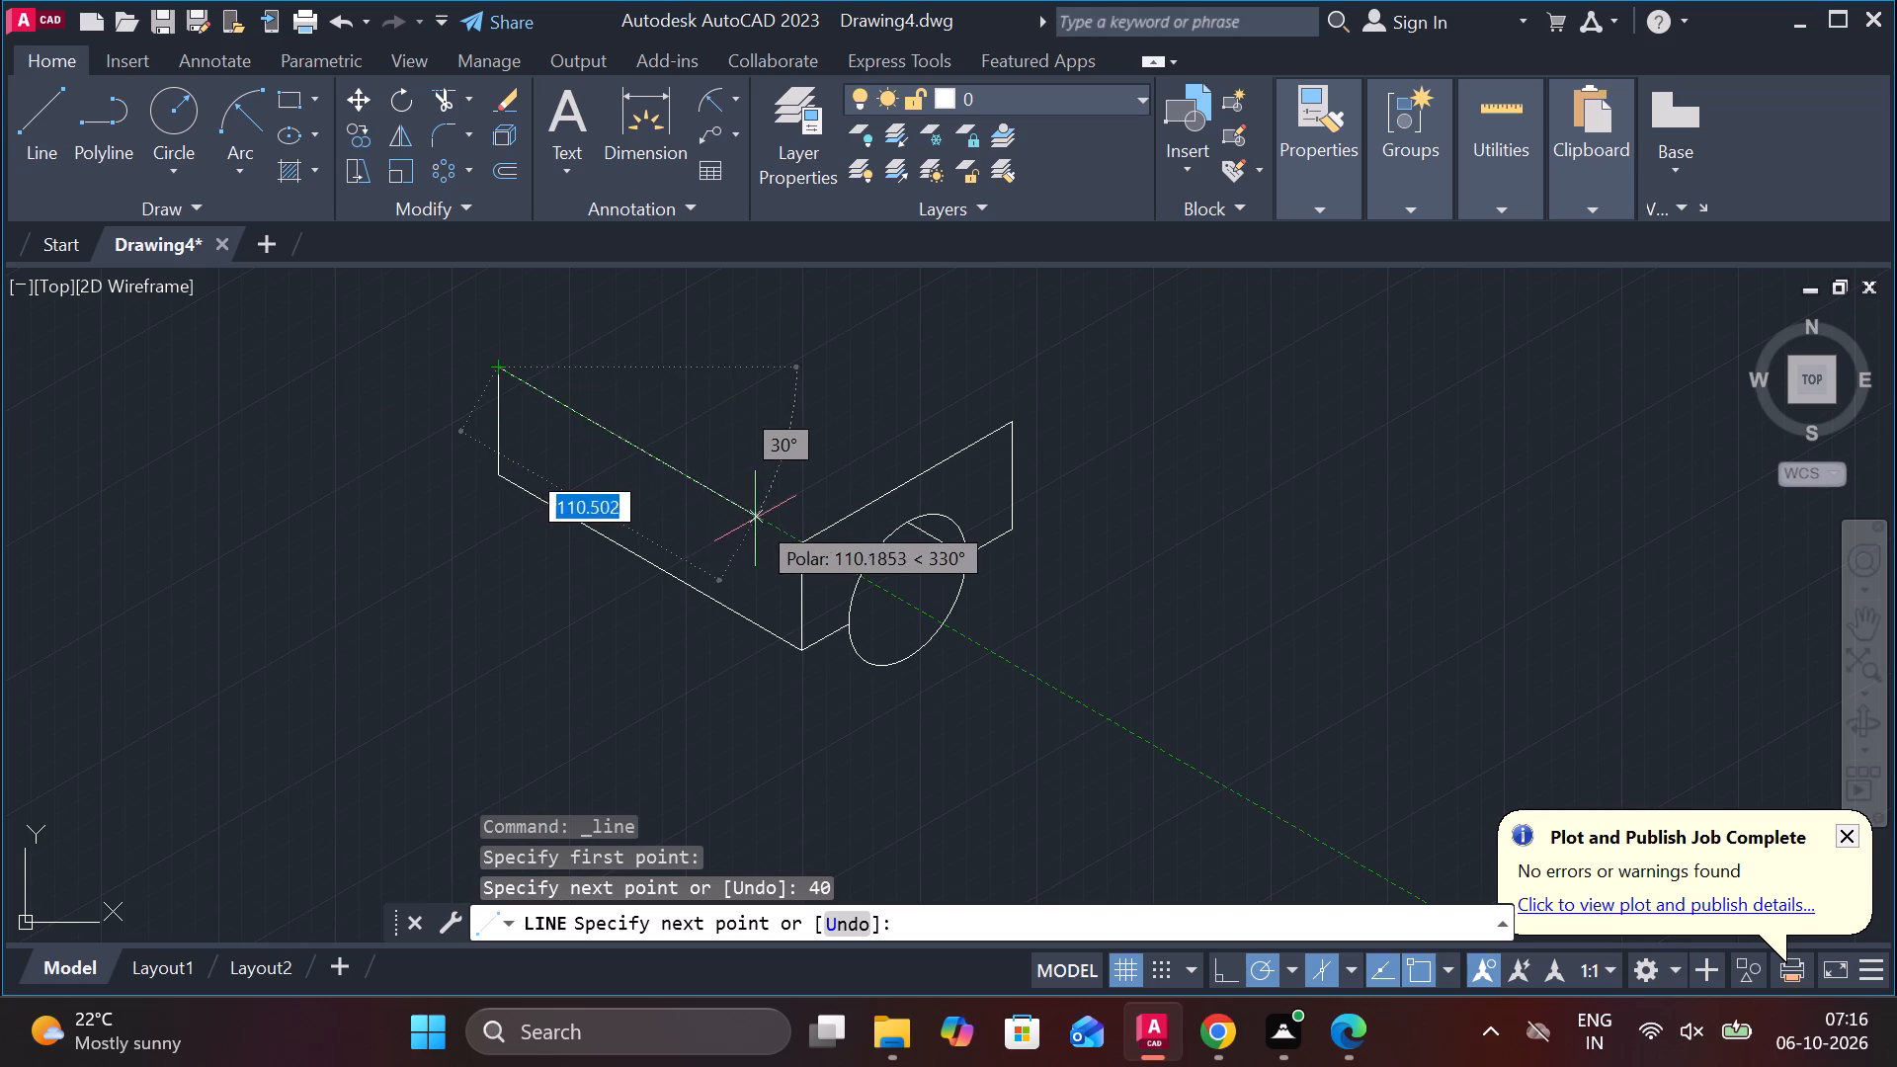
click(795, 541)
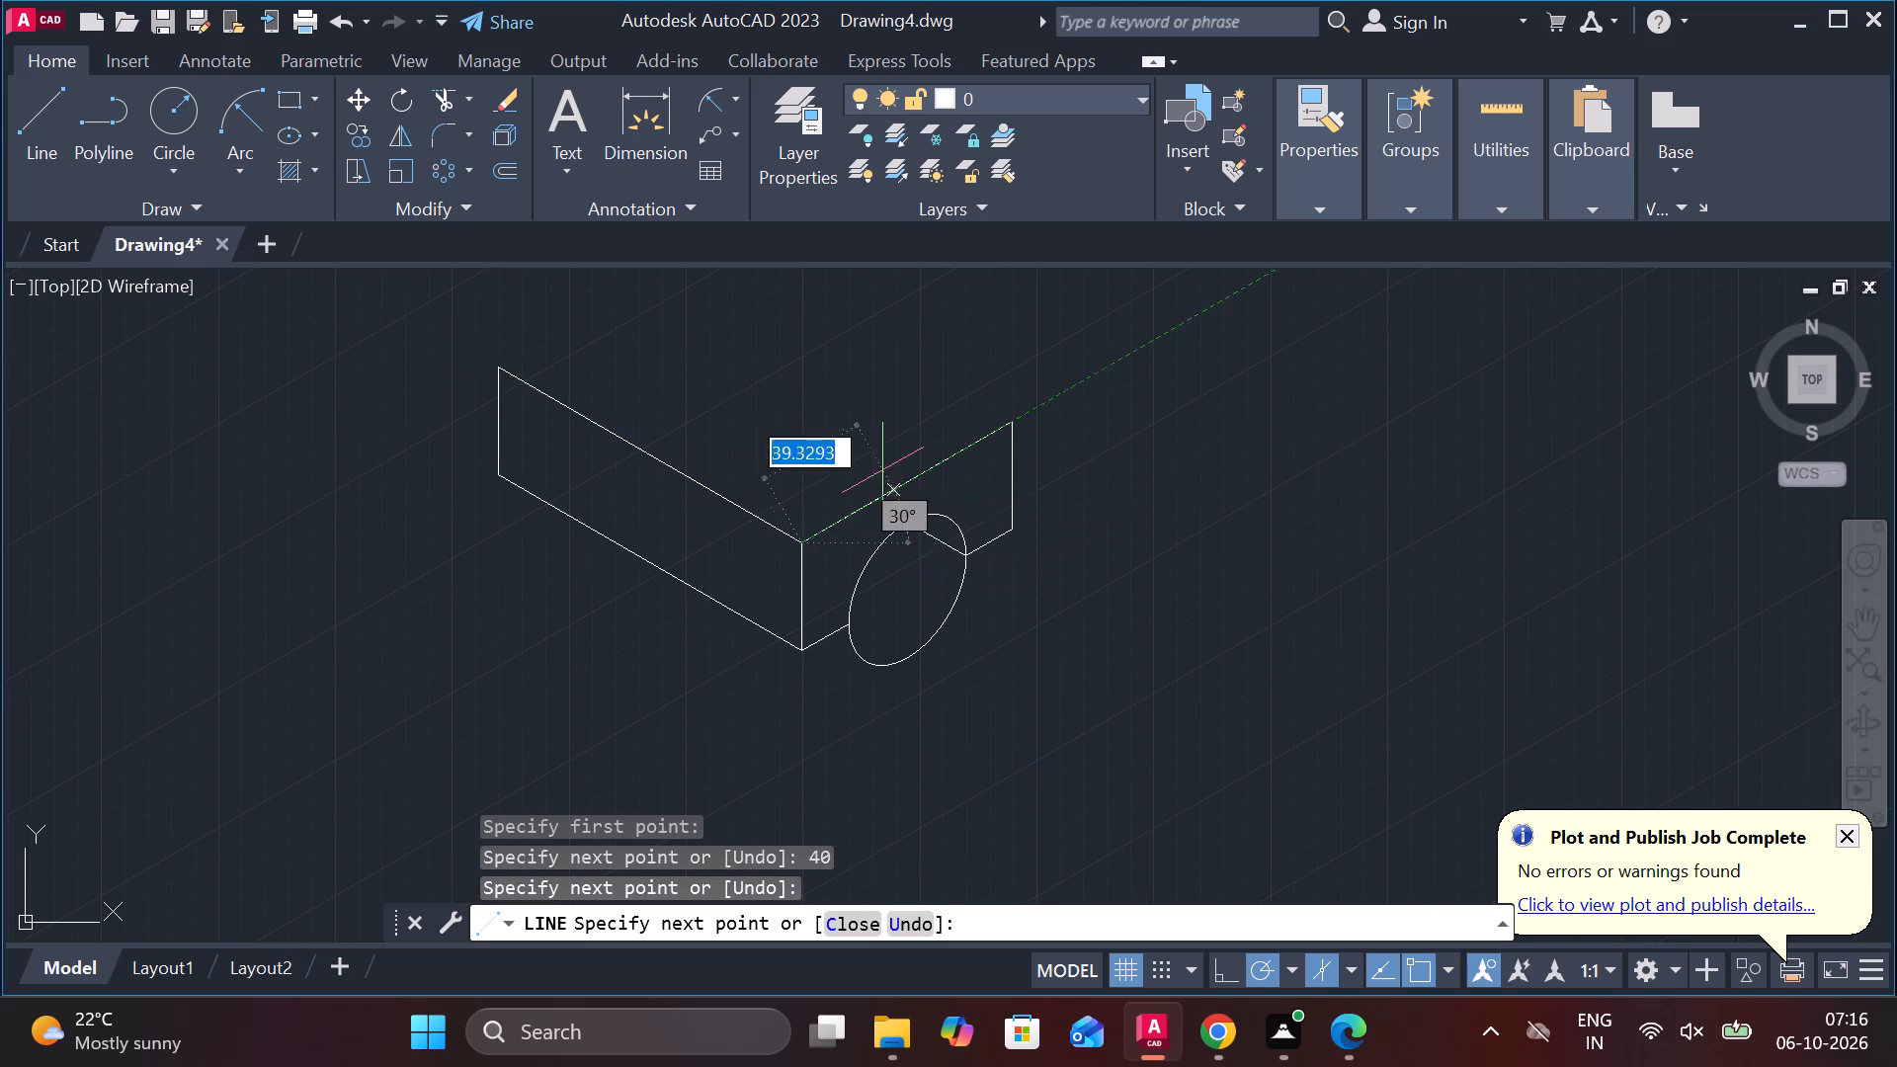
Draw a vertical construction line down from the midpoint of the long top edge to just past the long bottom edge.
key(Escape)
key(l)
key(Return)
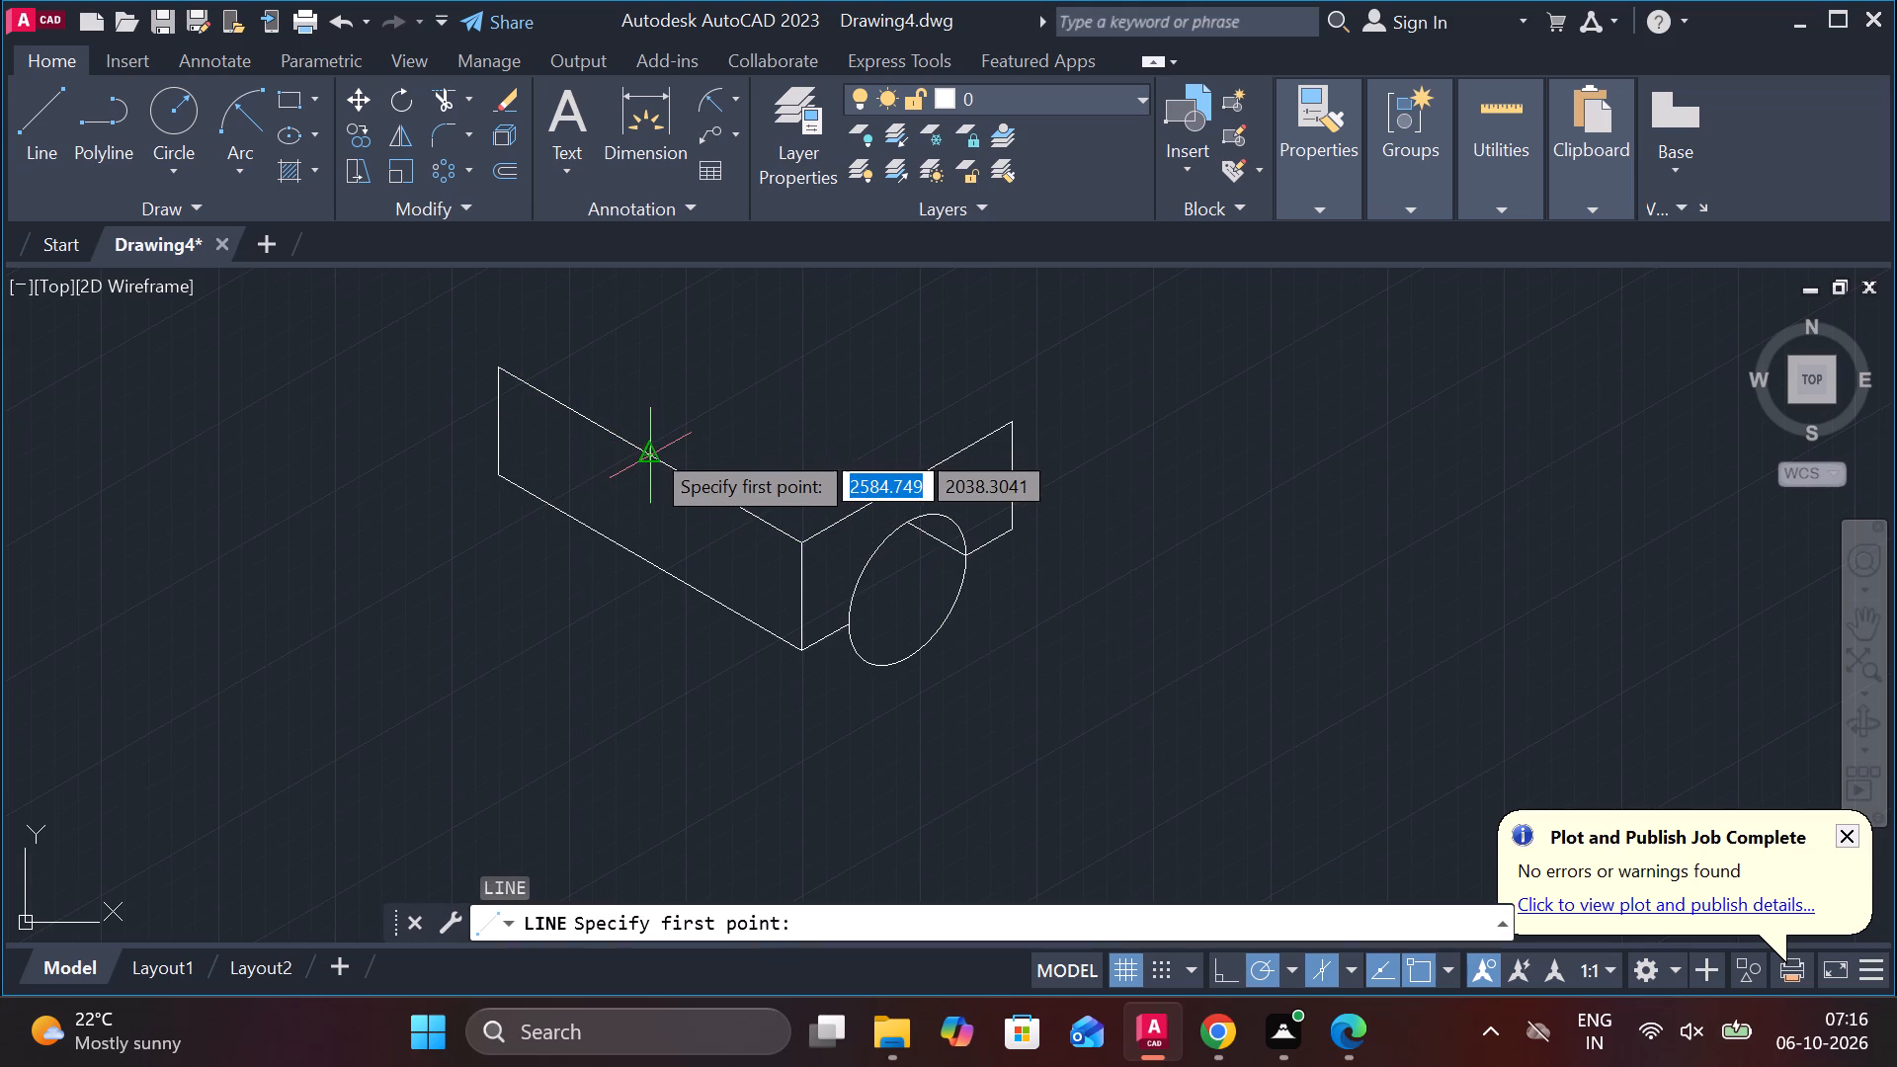
click(651, 447)
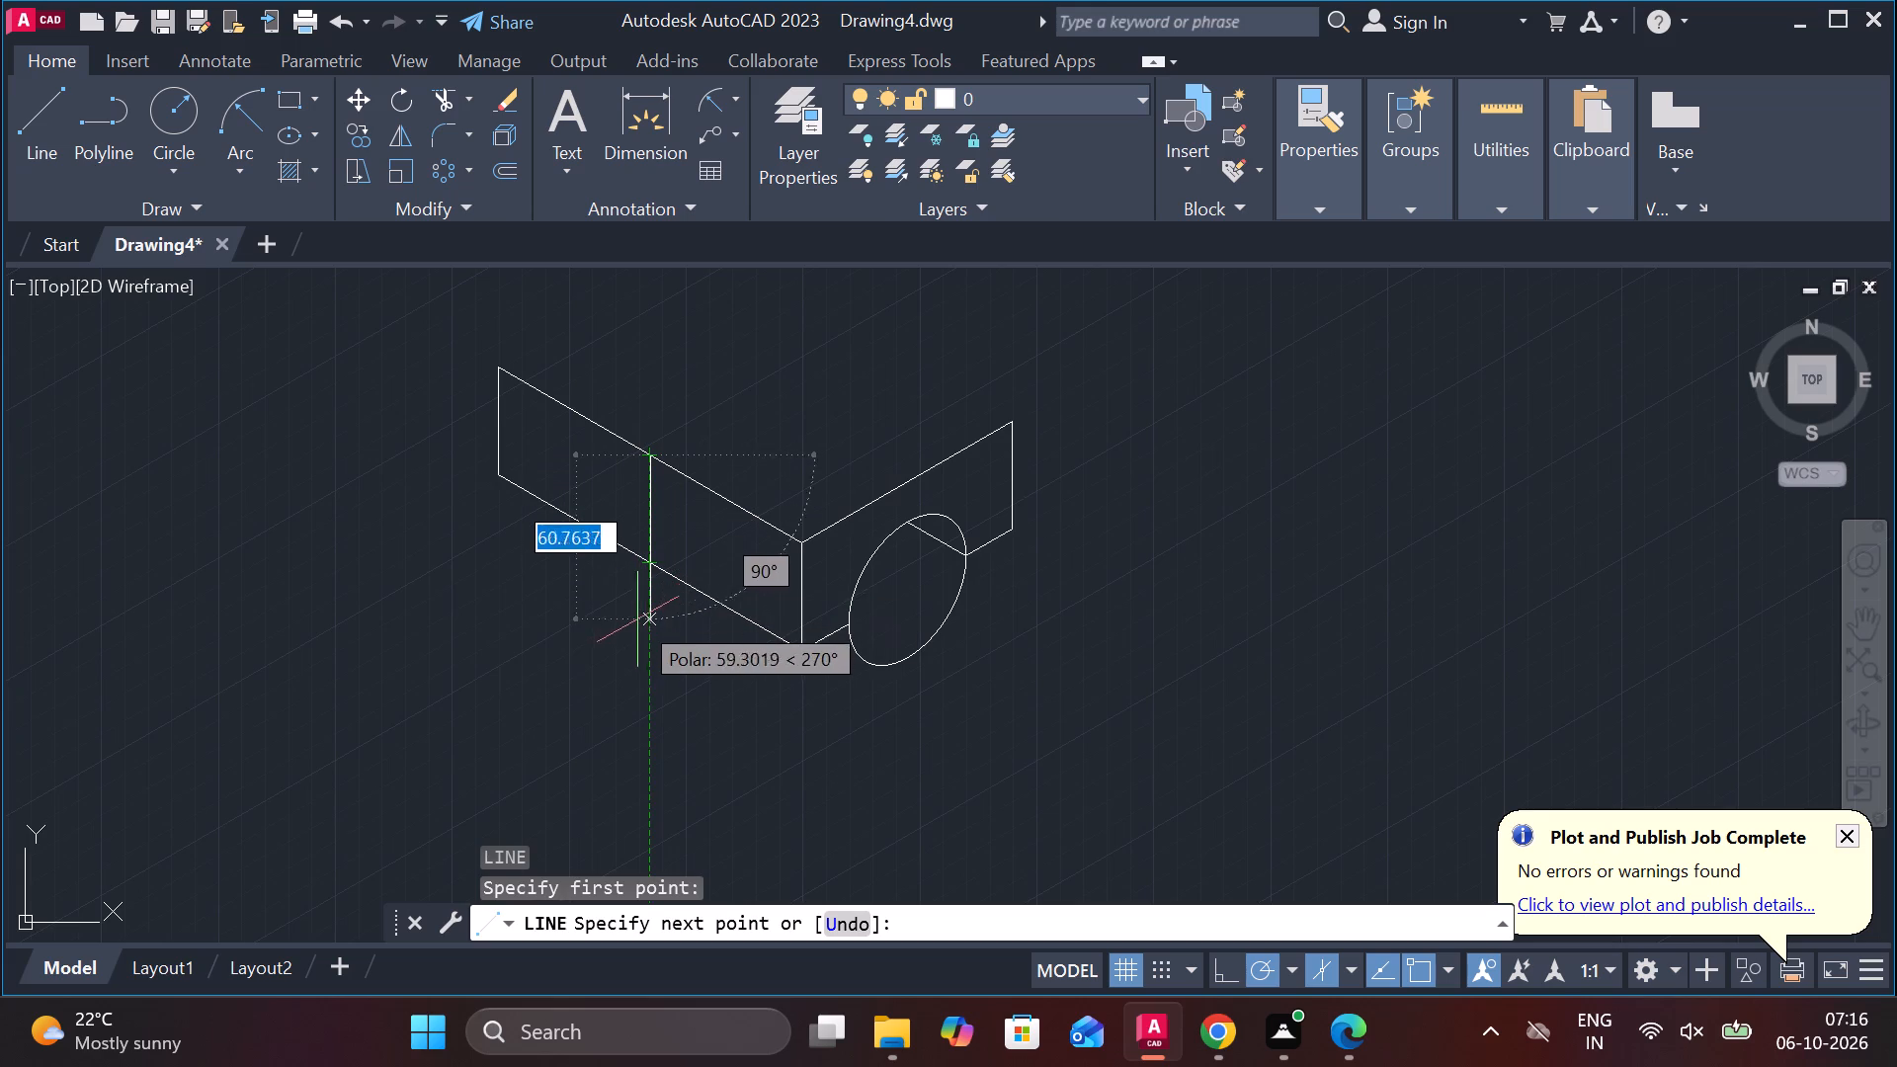
click(633, 642)
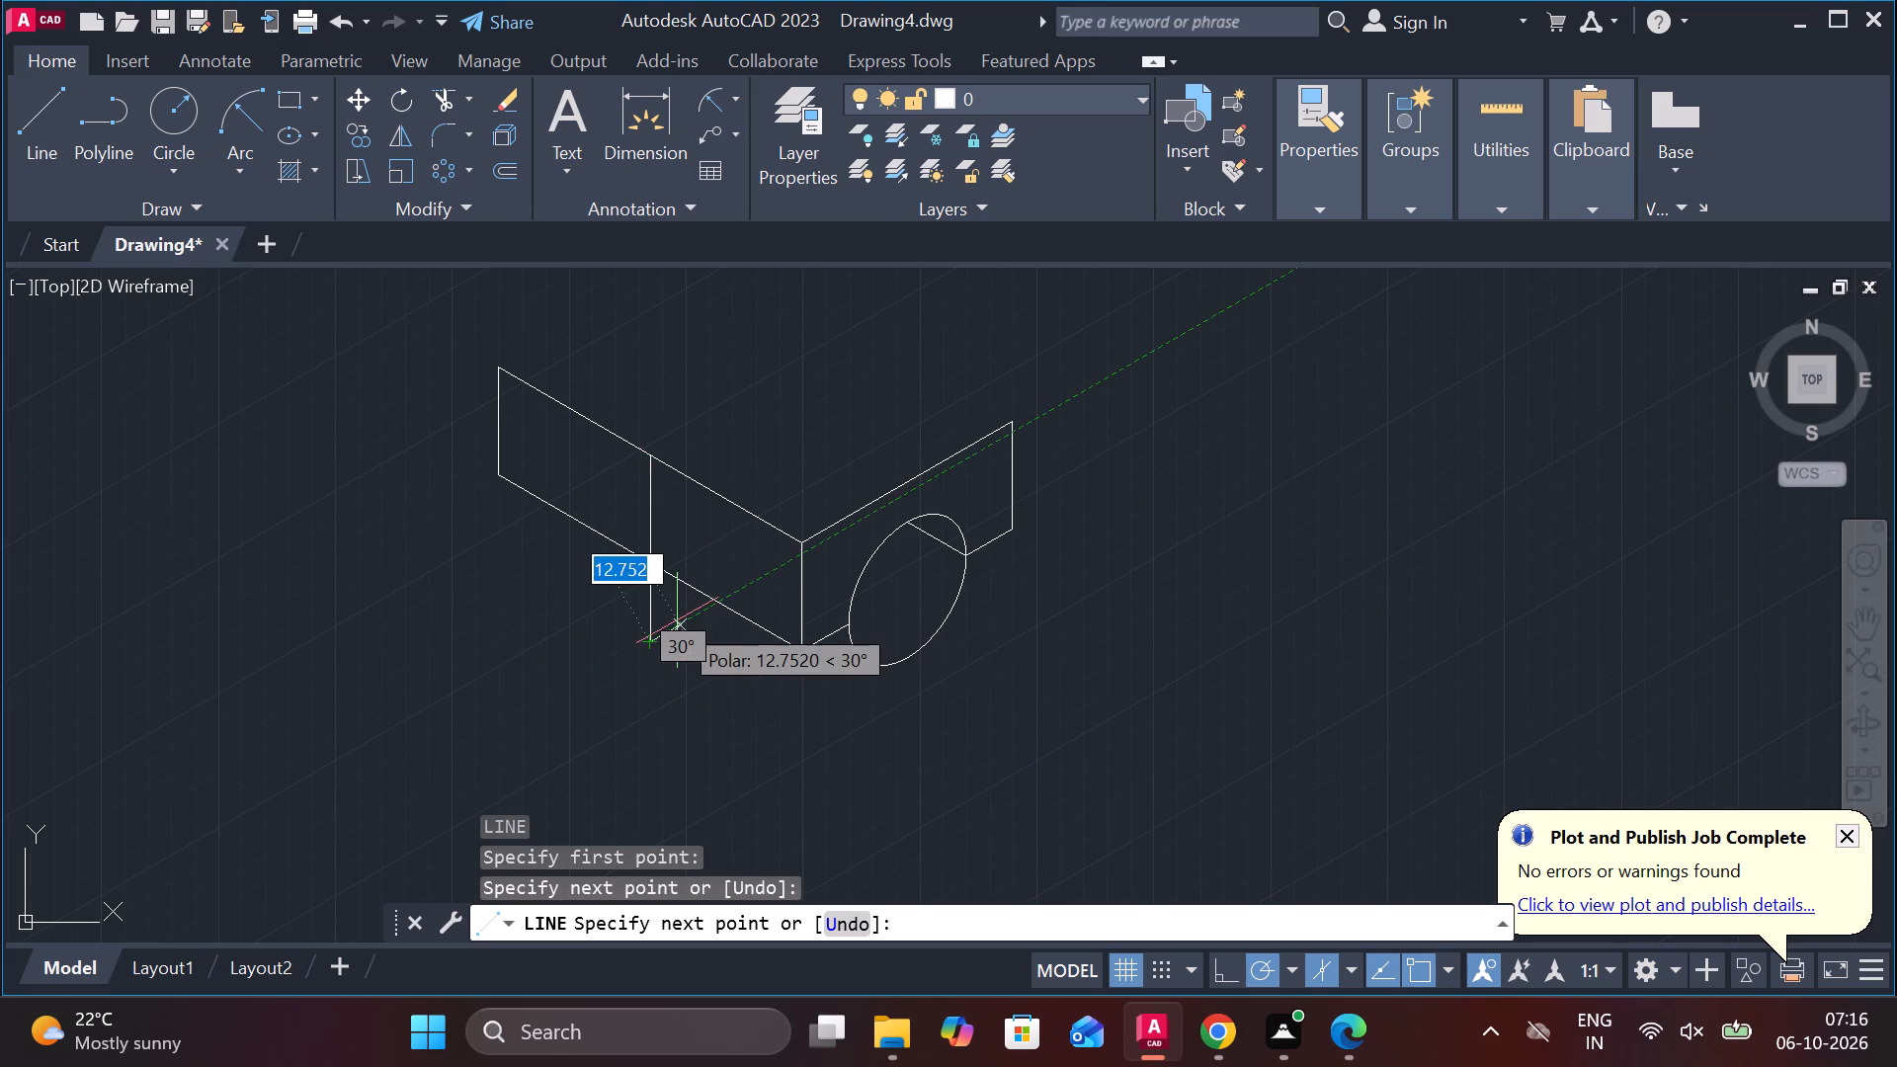
key(Escape)
Copy the vertical construction line 25 units to each side along the long top edge.
scroll(698, 600, up, 1)
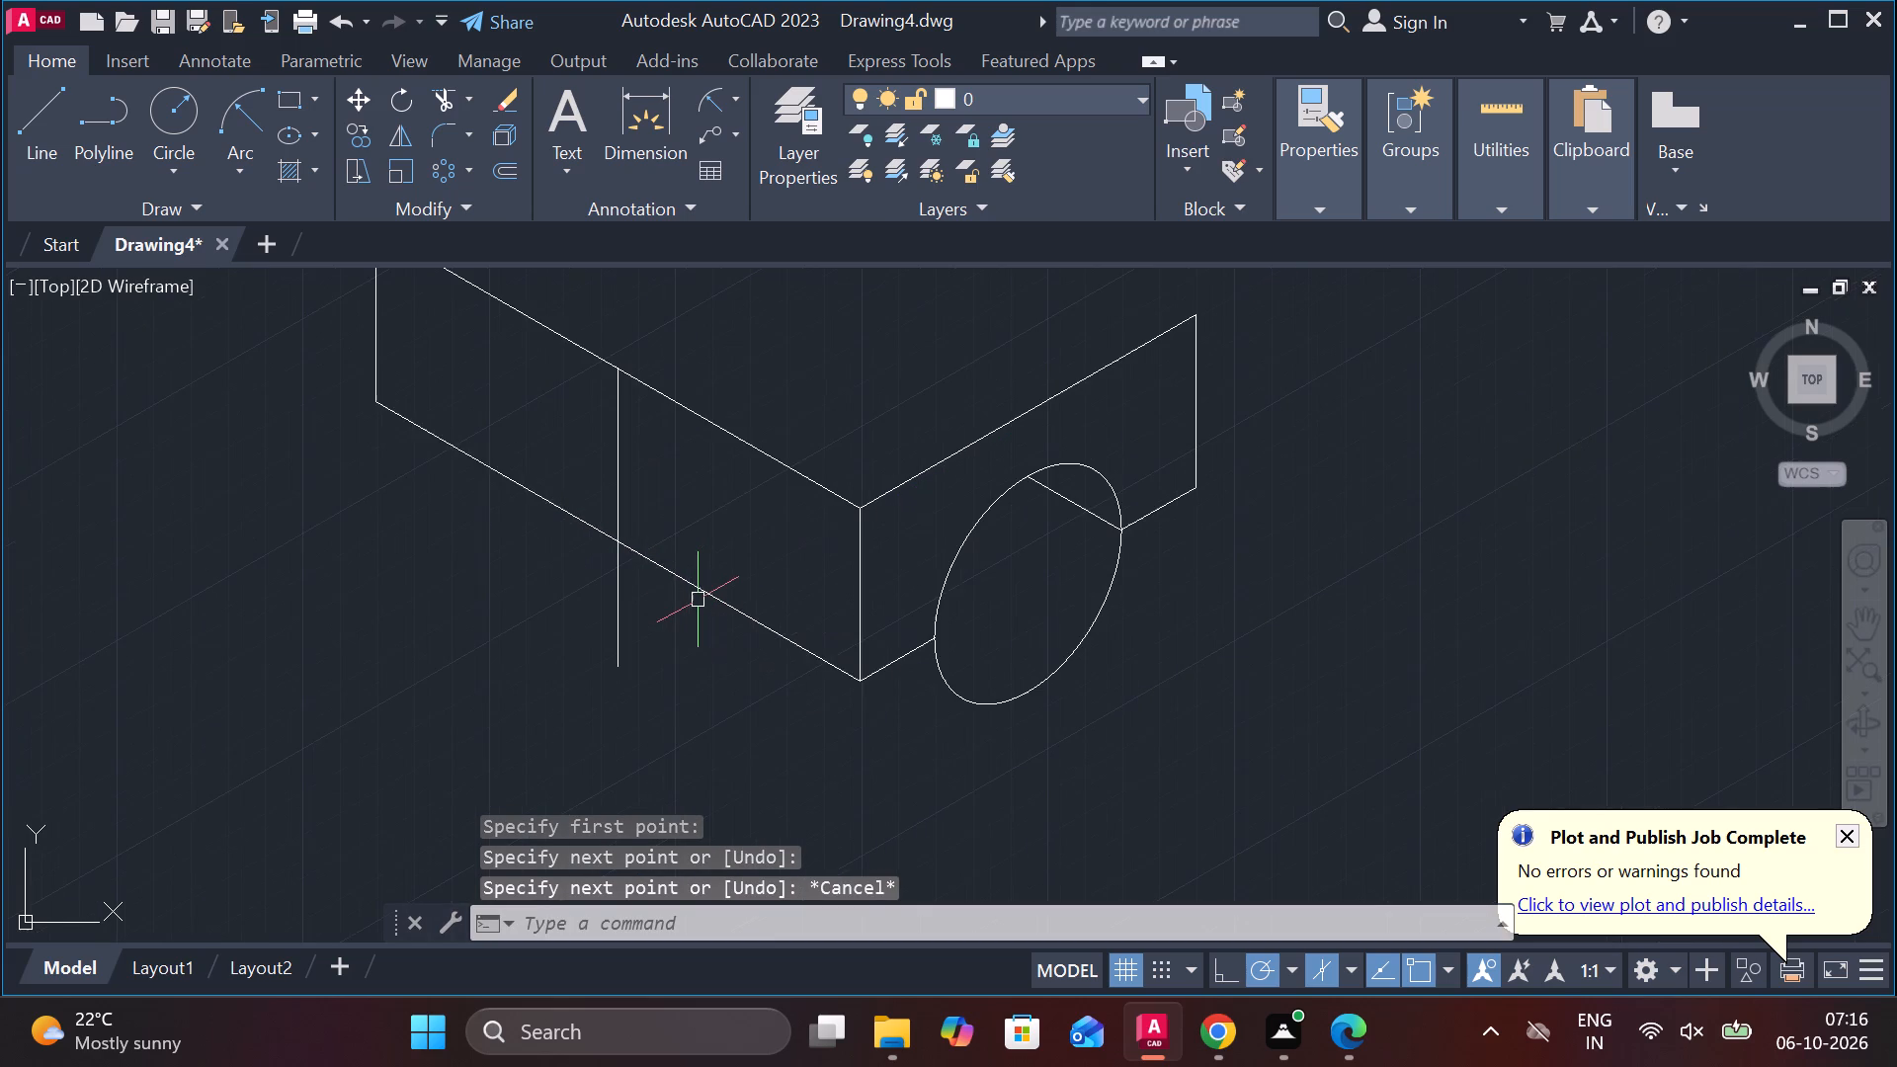
key(c)
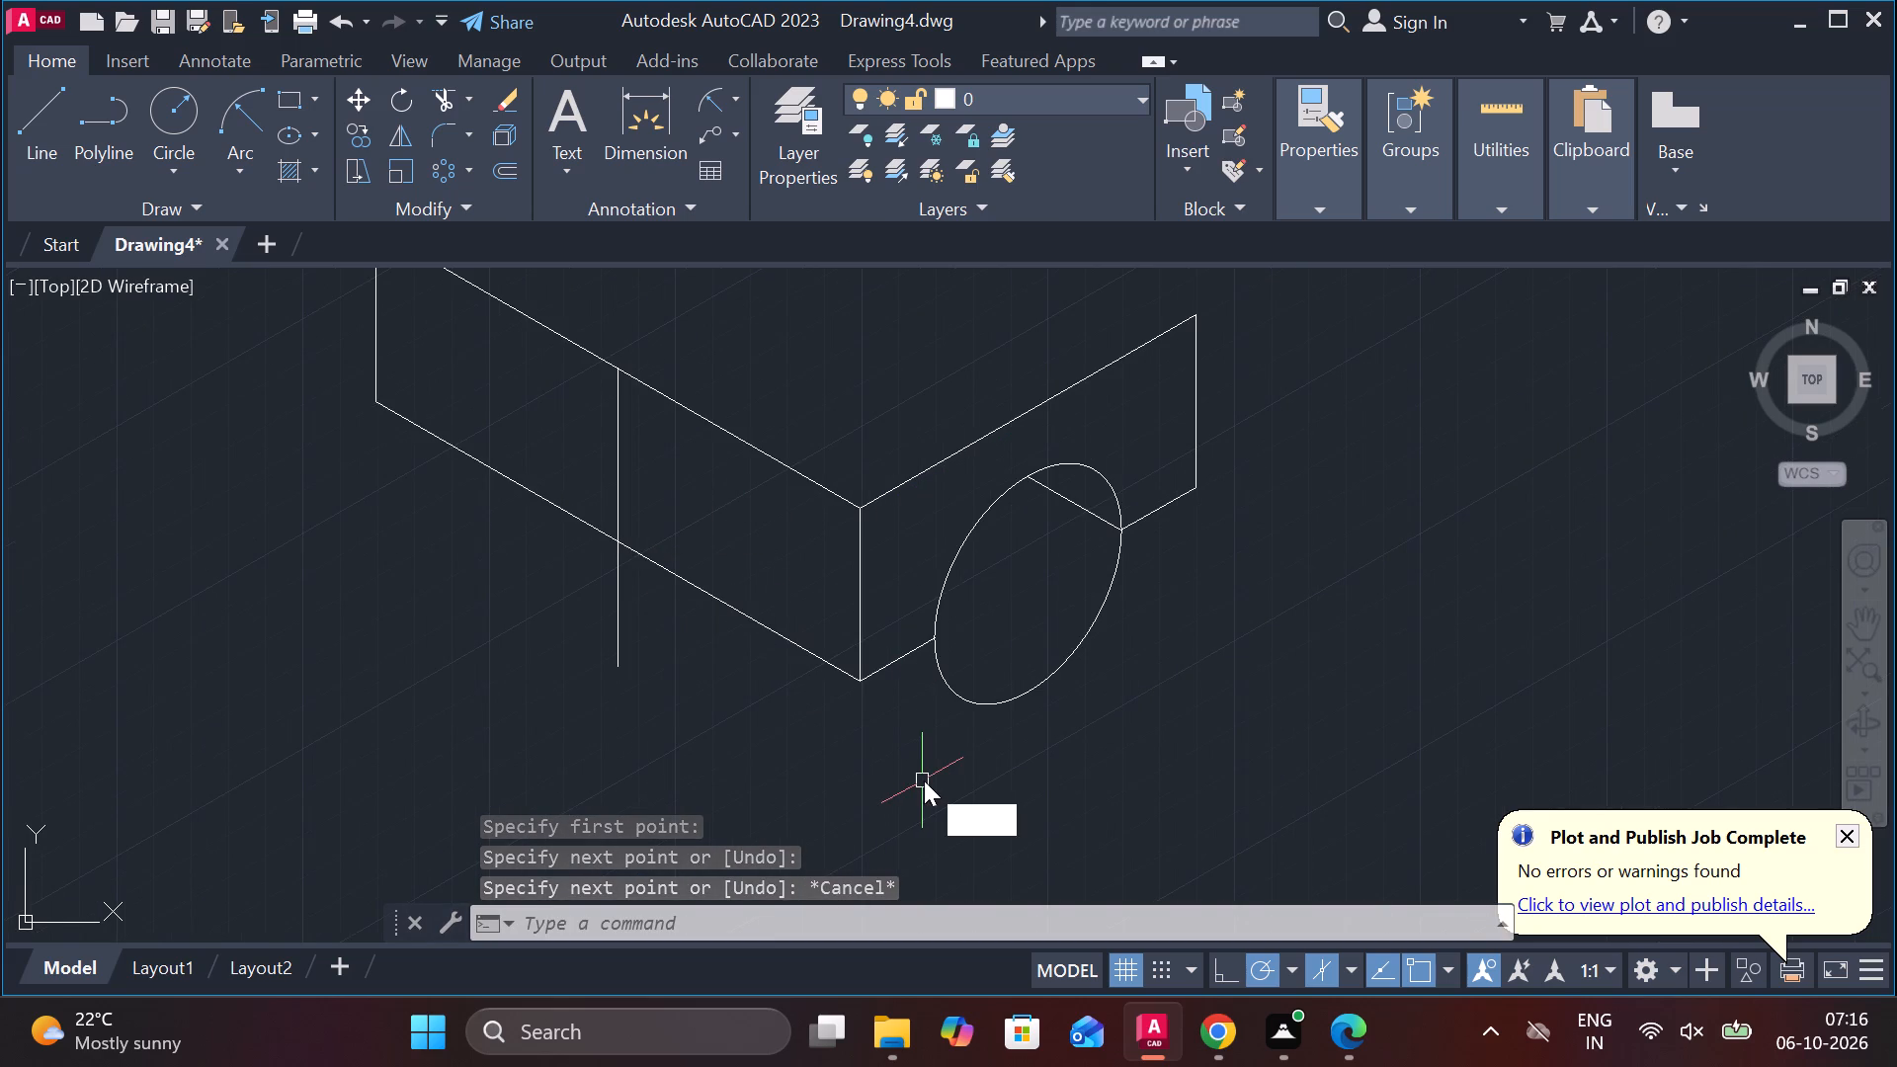
key(o)
key(Return)
key(Return)
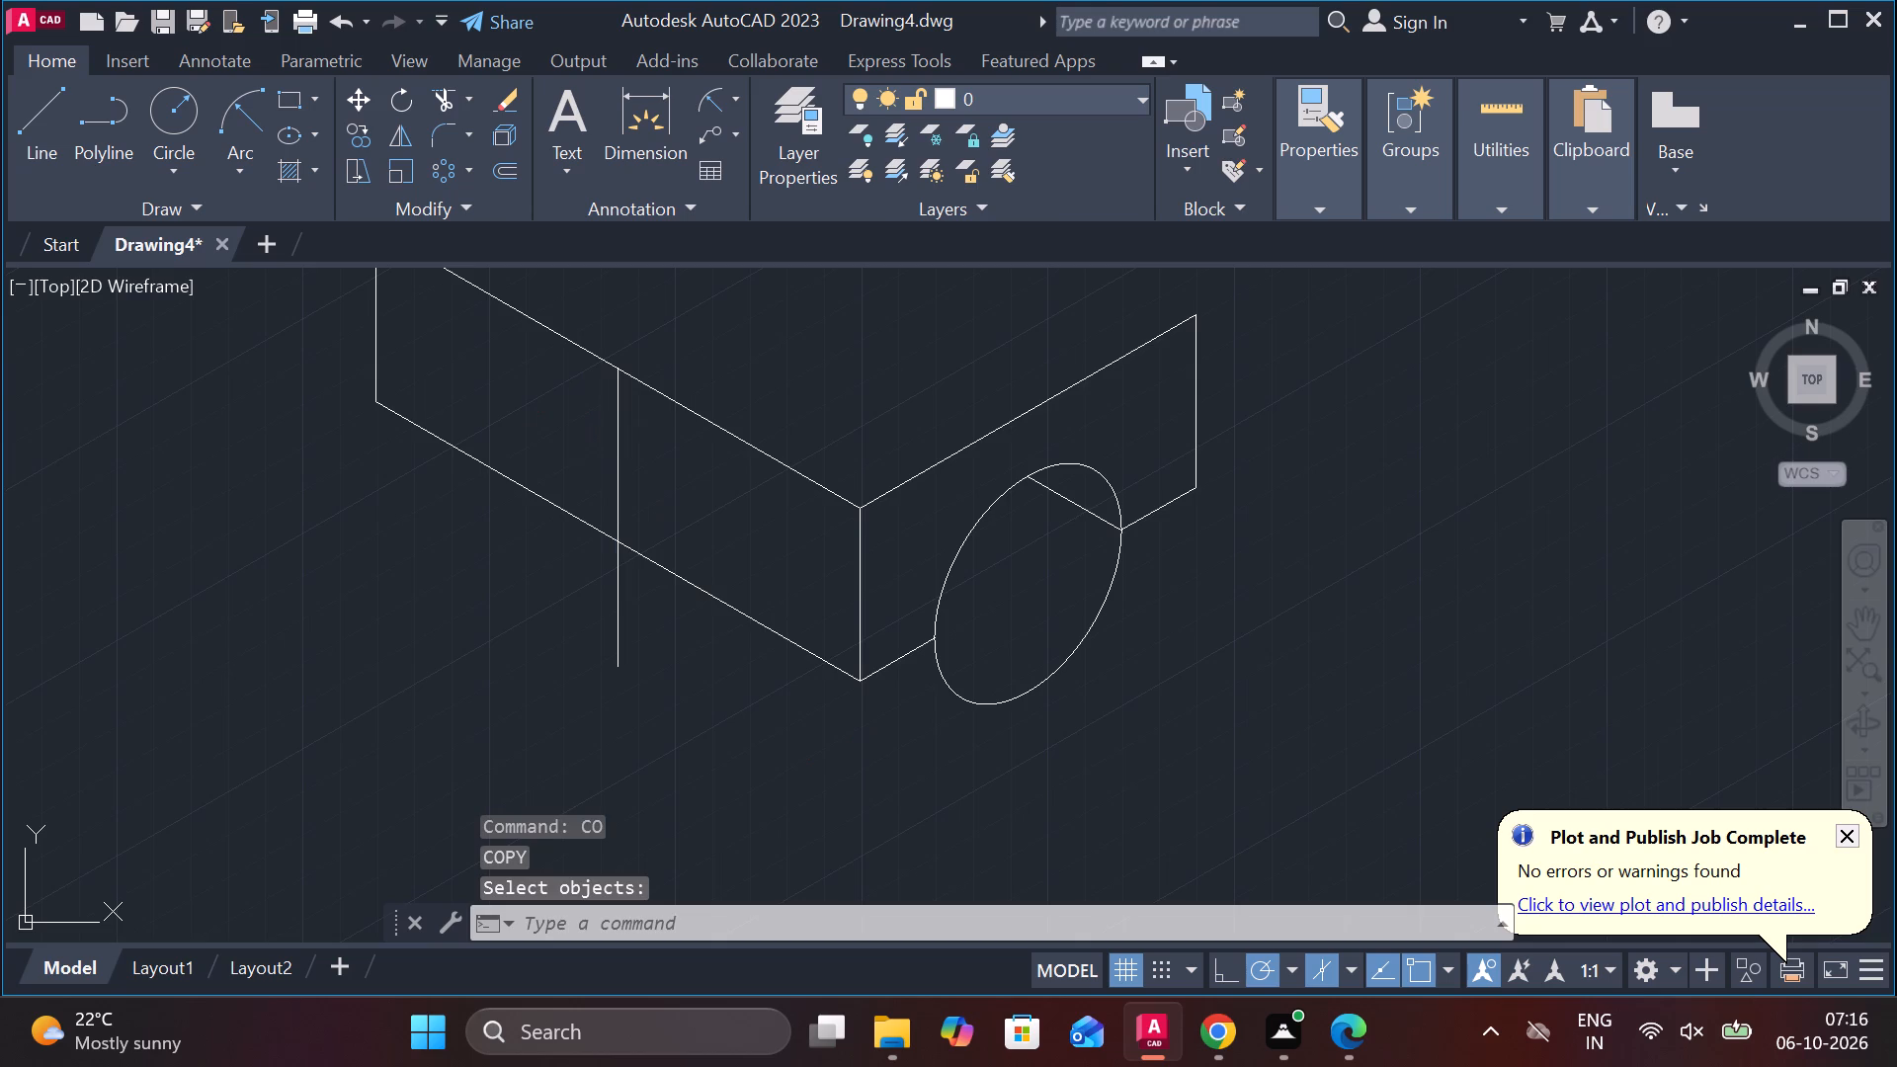
click(616, 438)
text(CO)
key(Return)
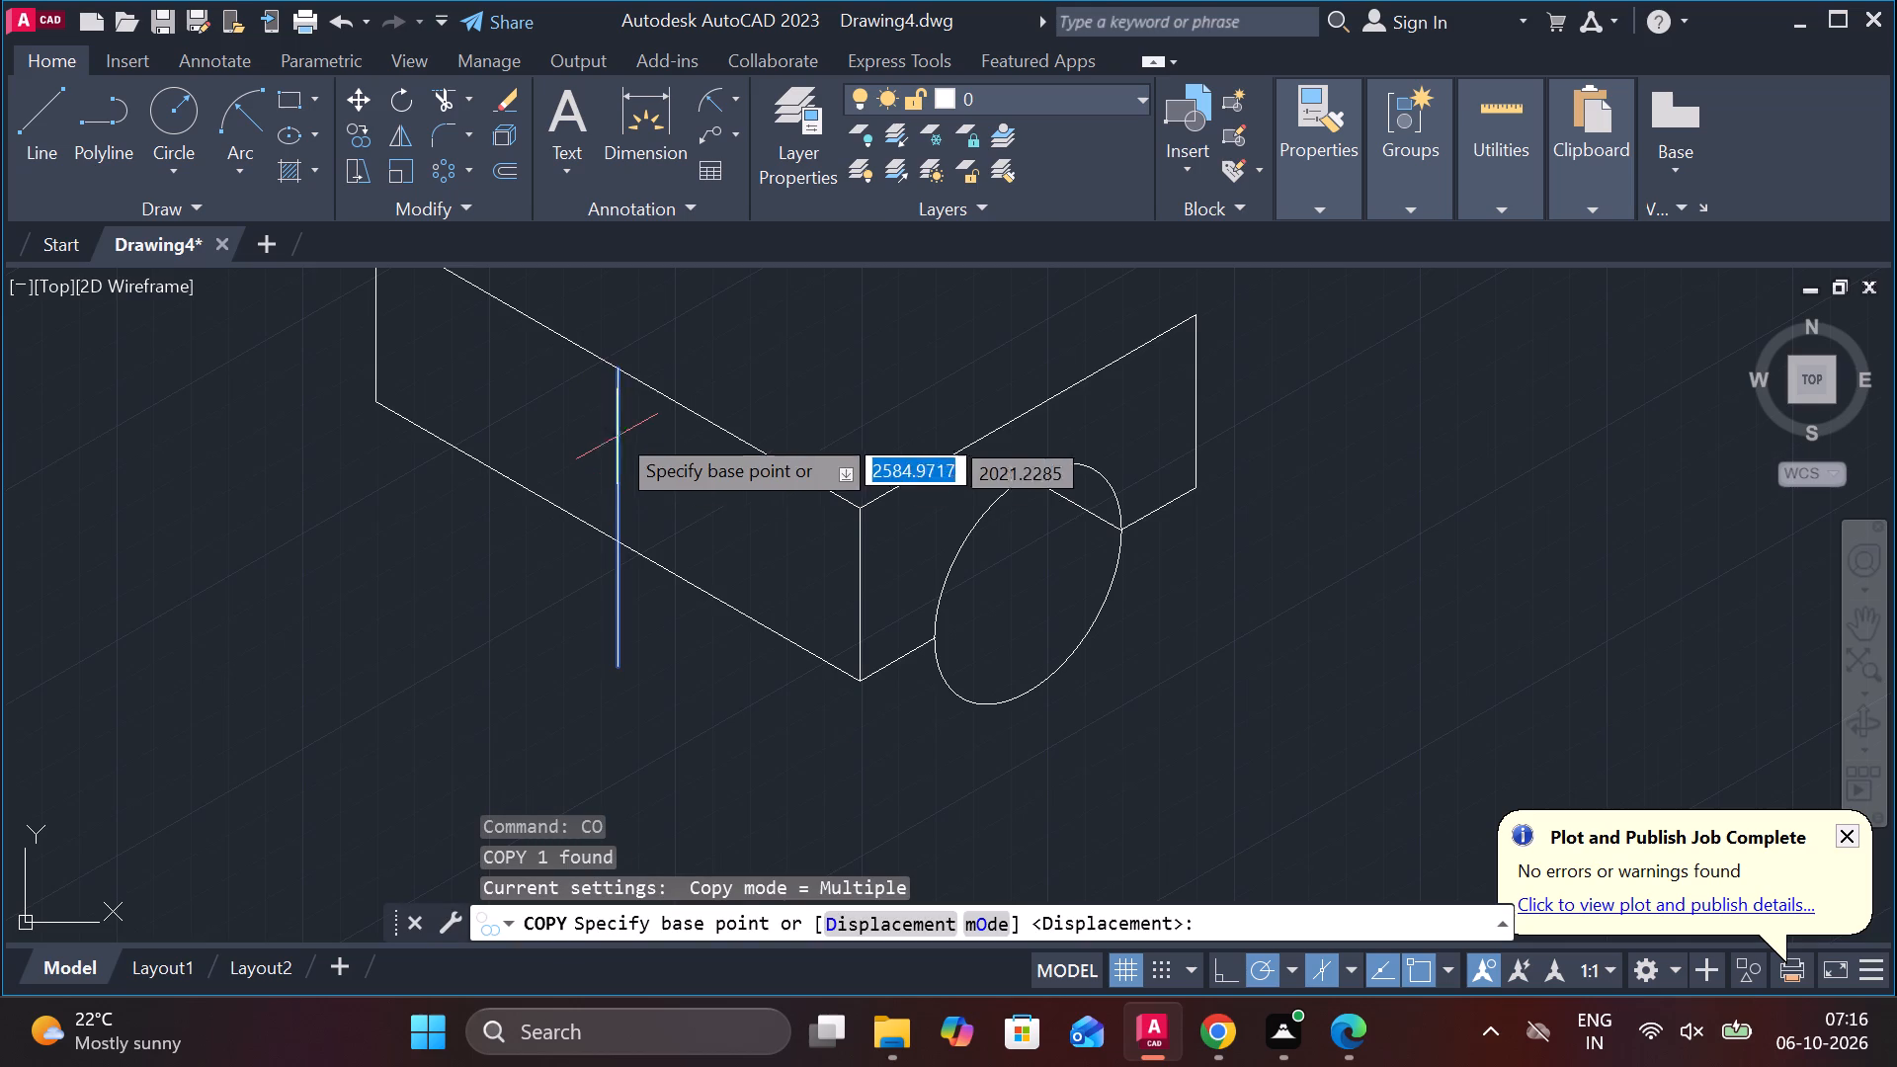
click(616, 368)
middle_drag(525, 353, 602, 500)
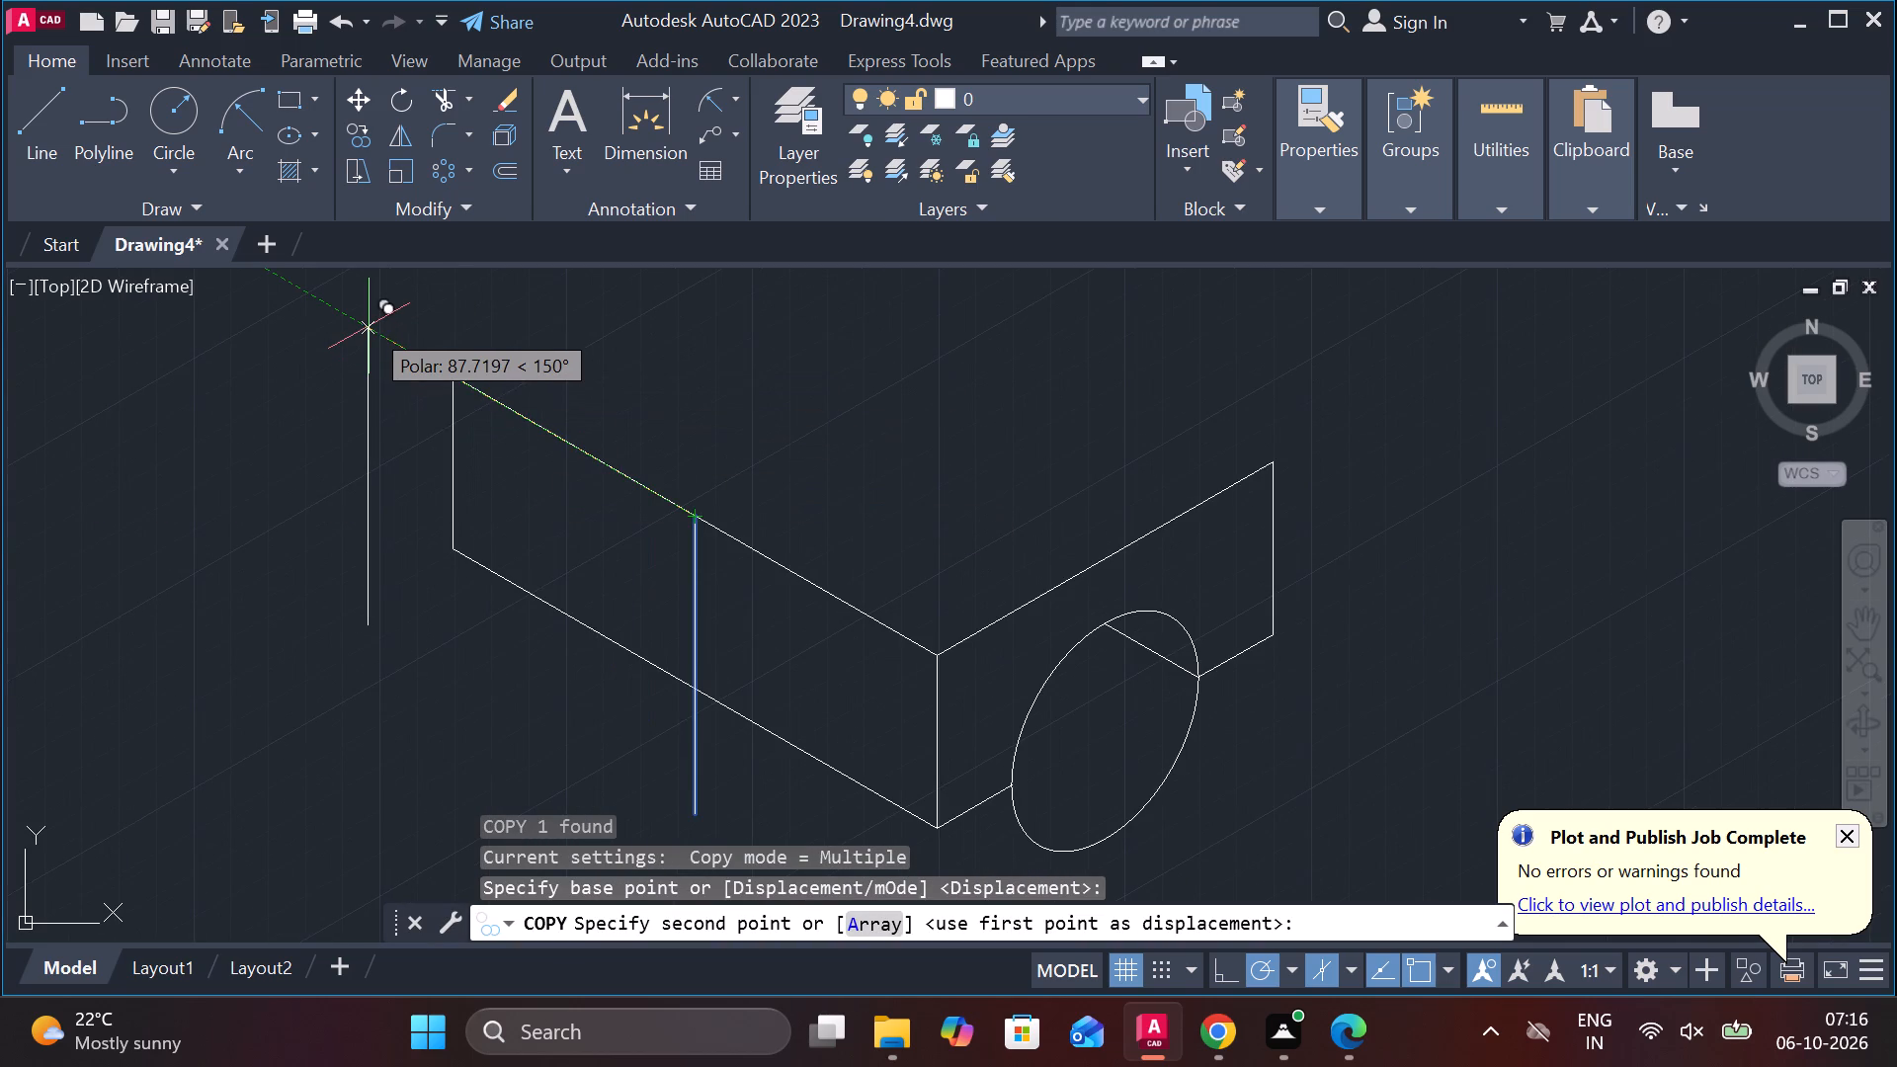
text(25)
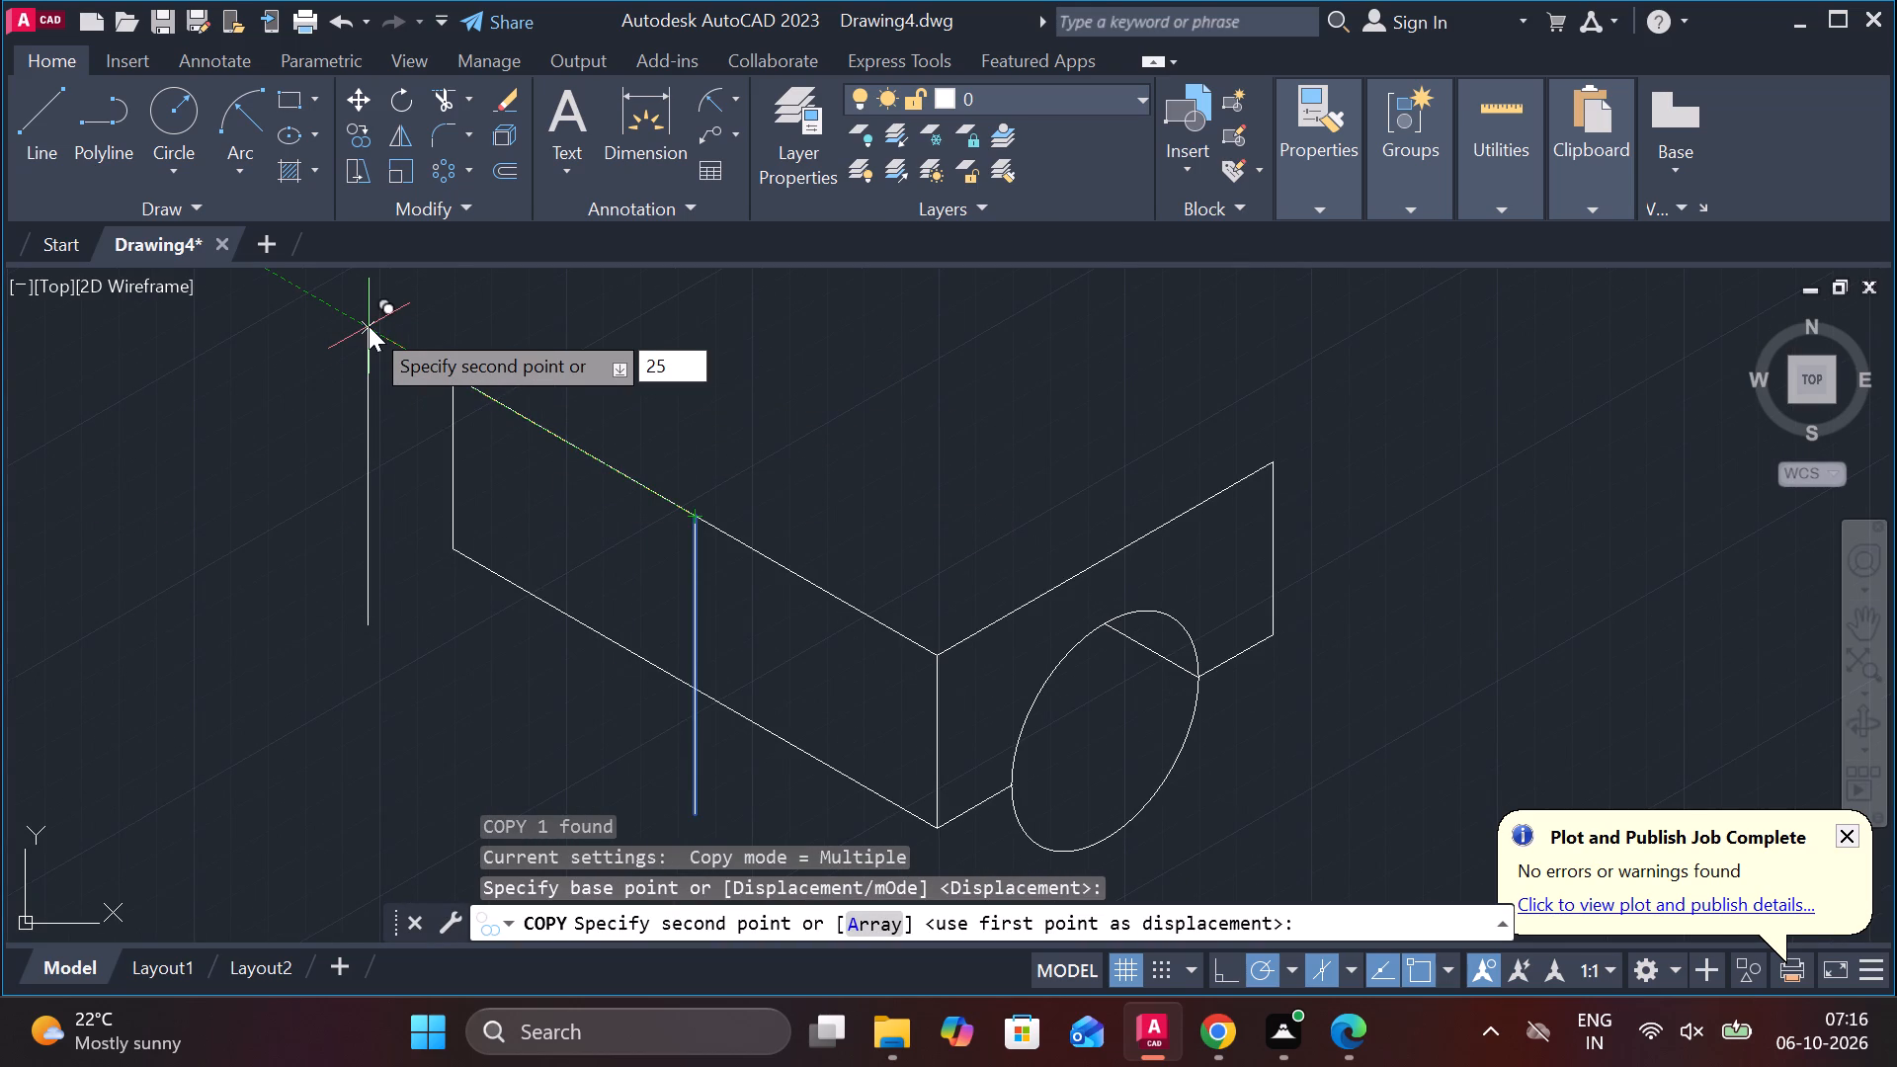
key(Return)
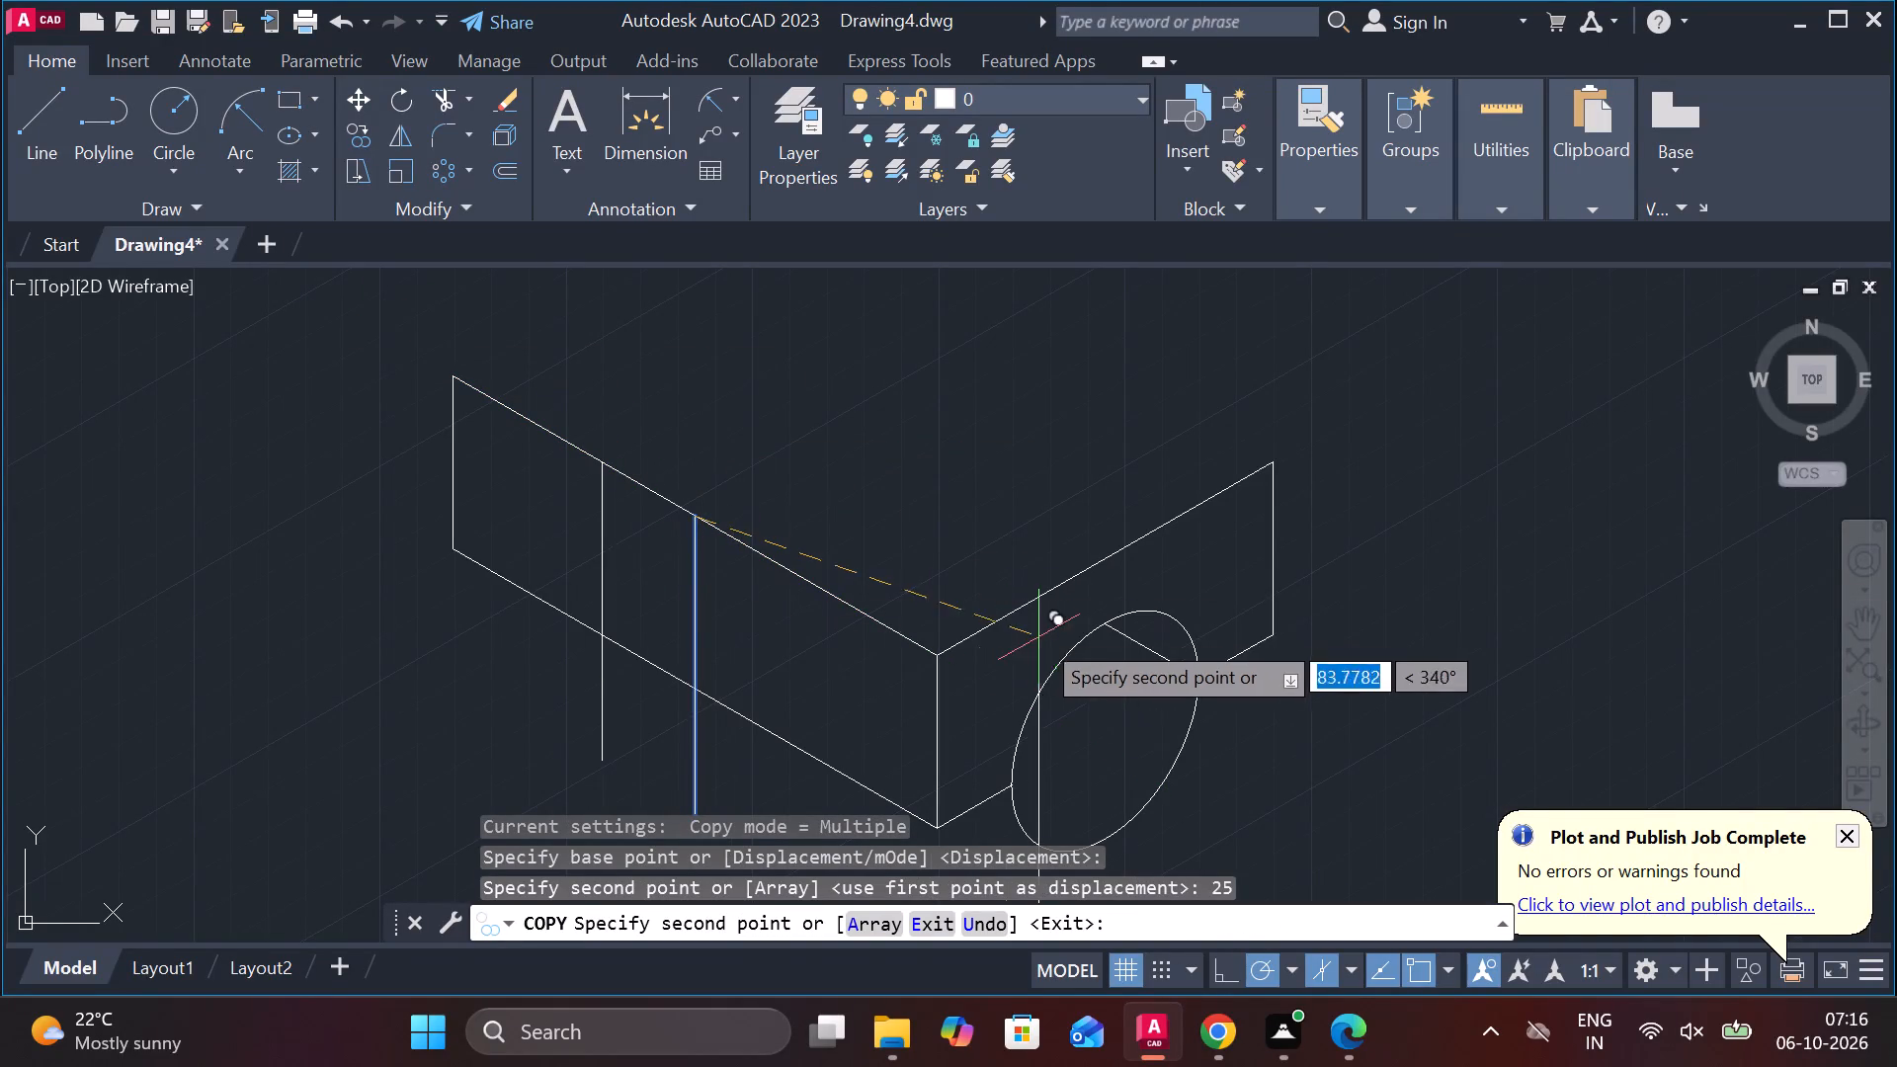
text(25)
key(Return)
key(Escape)
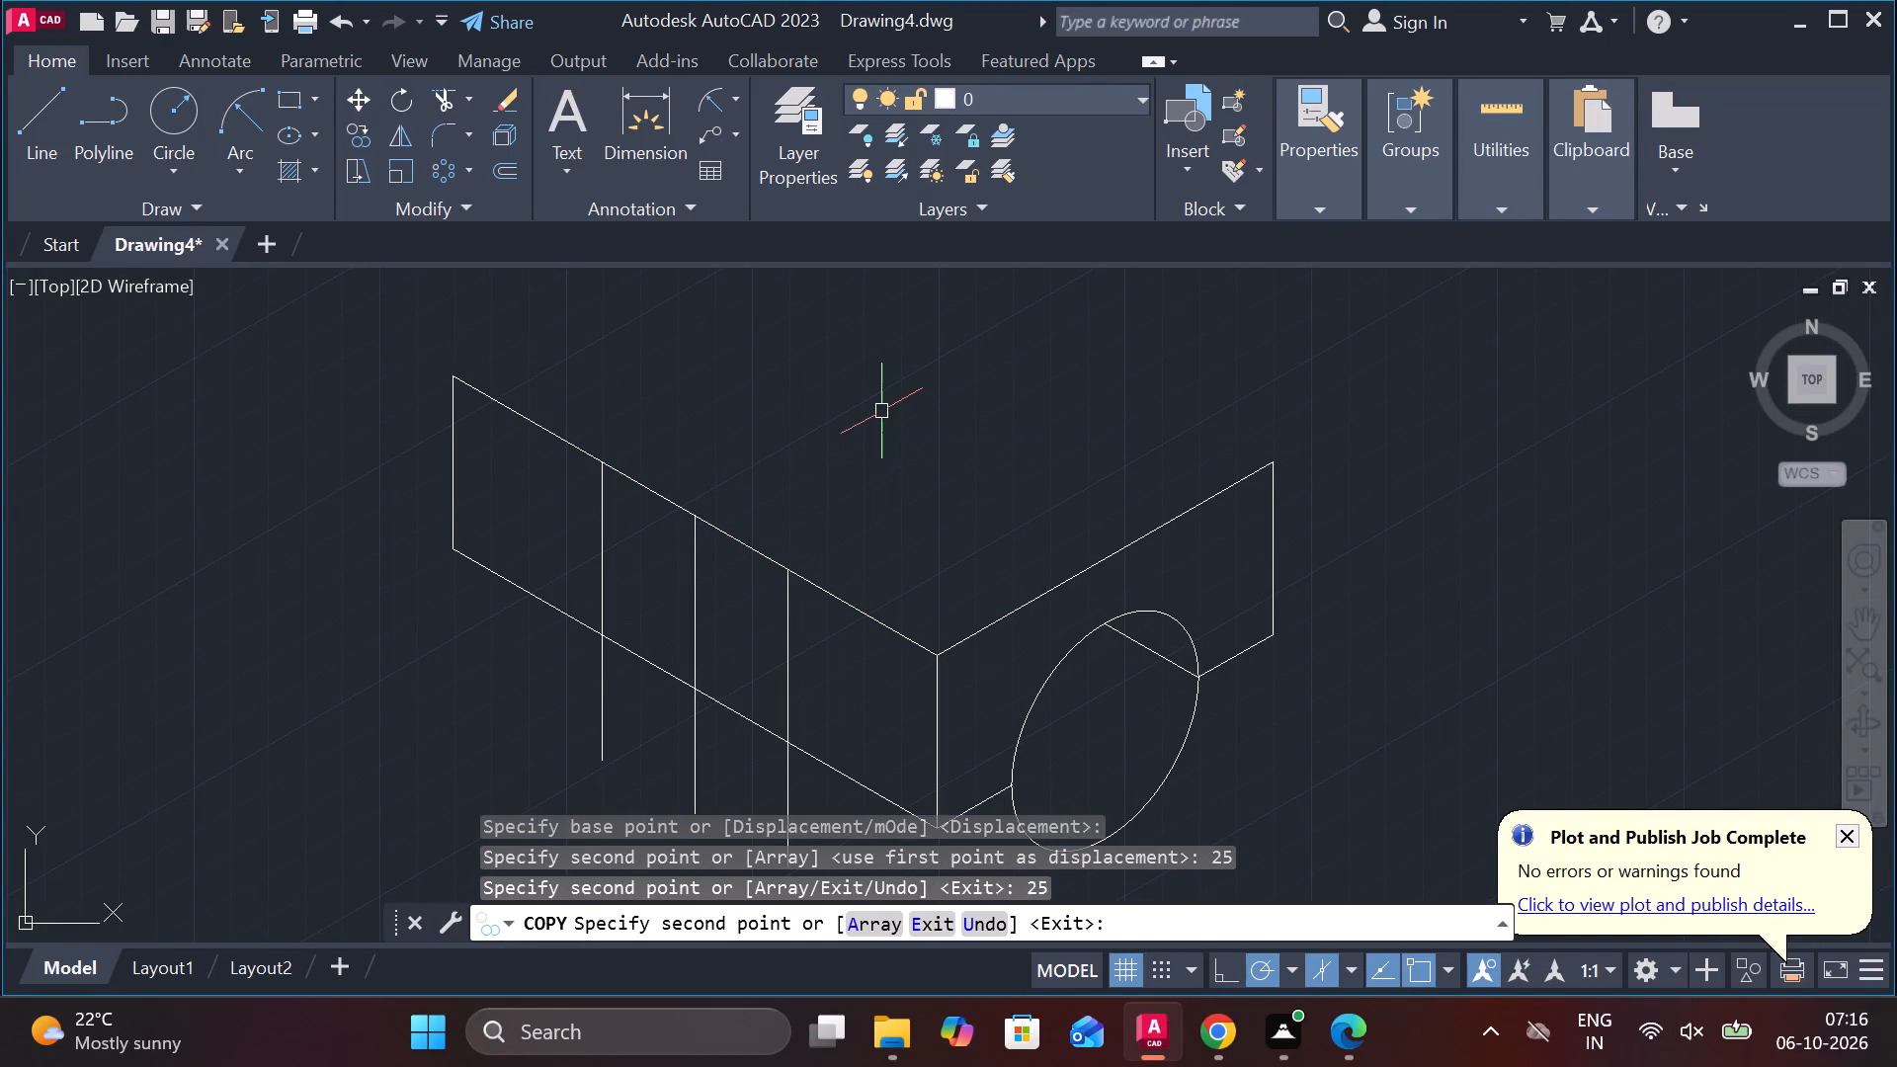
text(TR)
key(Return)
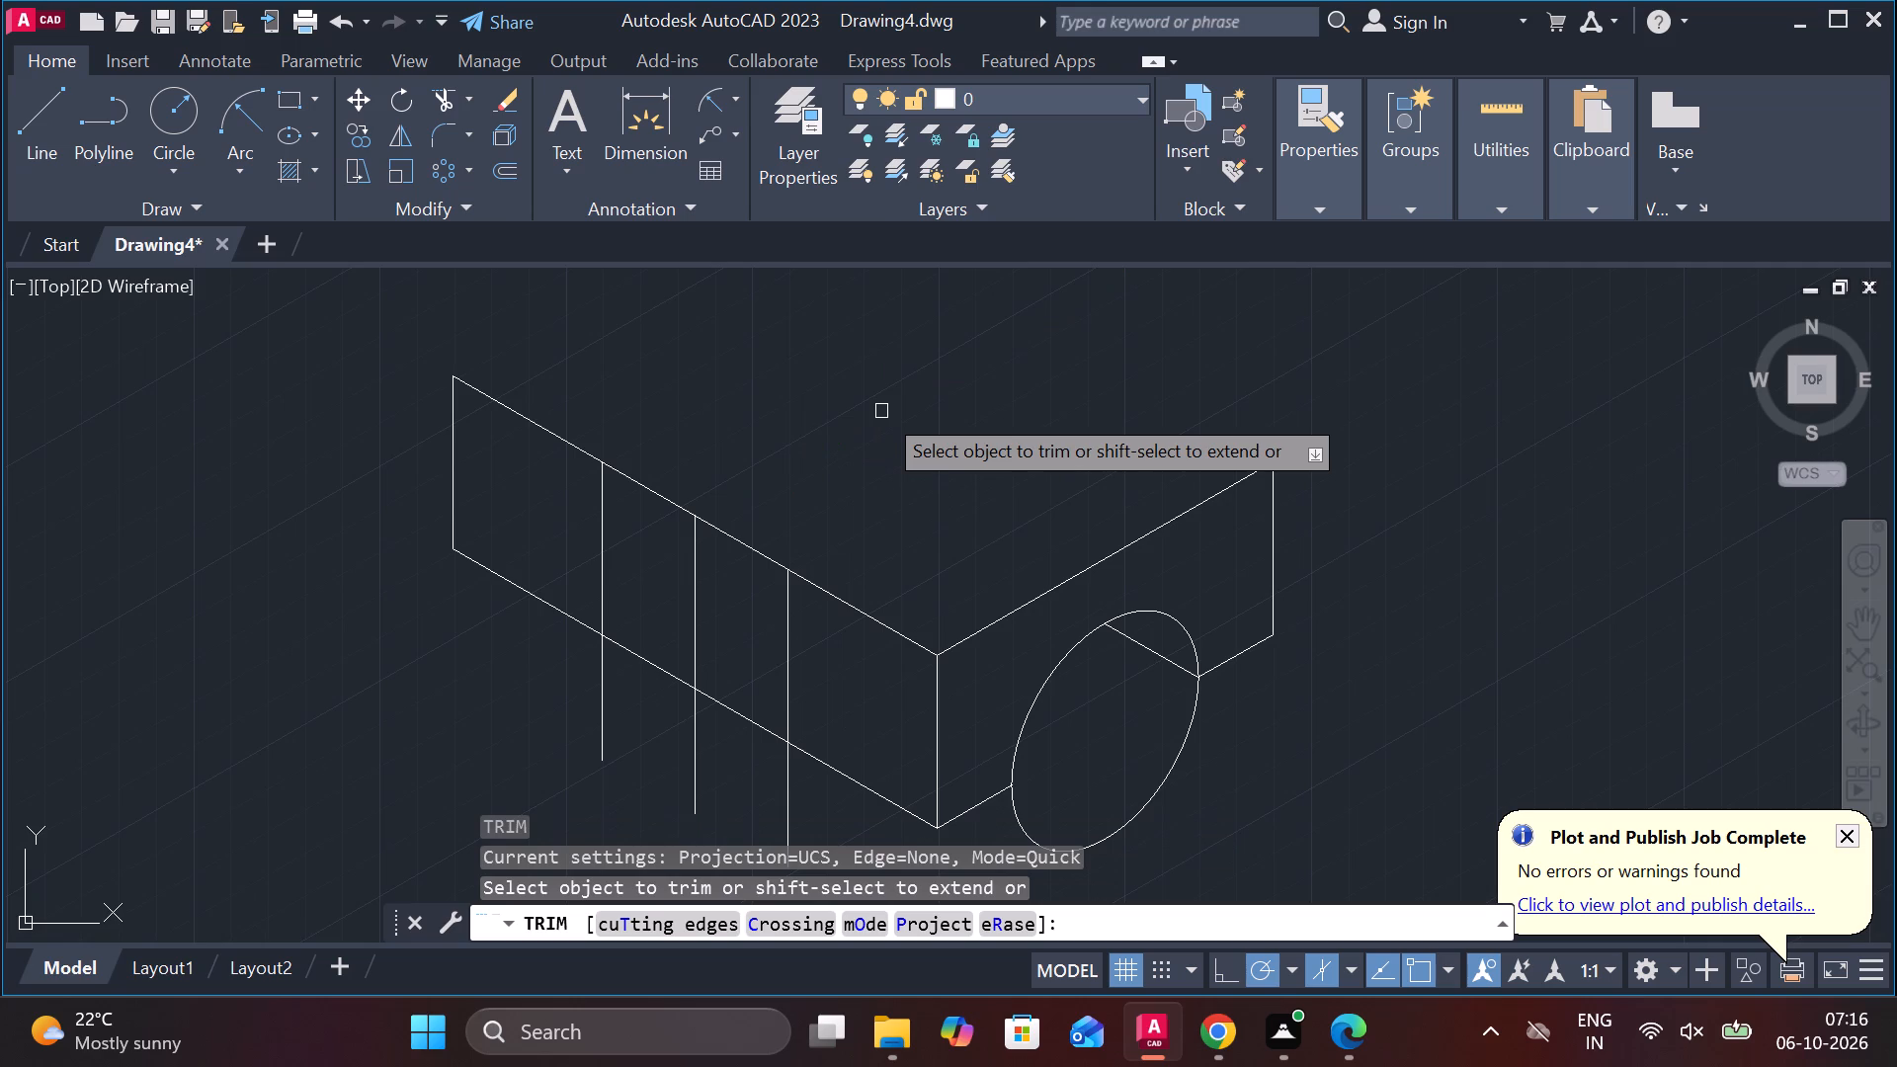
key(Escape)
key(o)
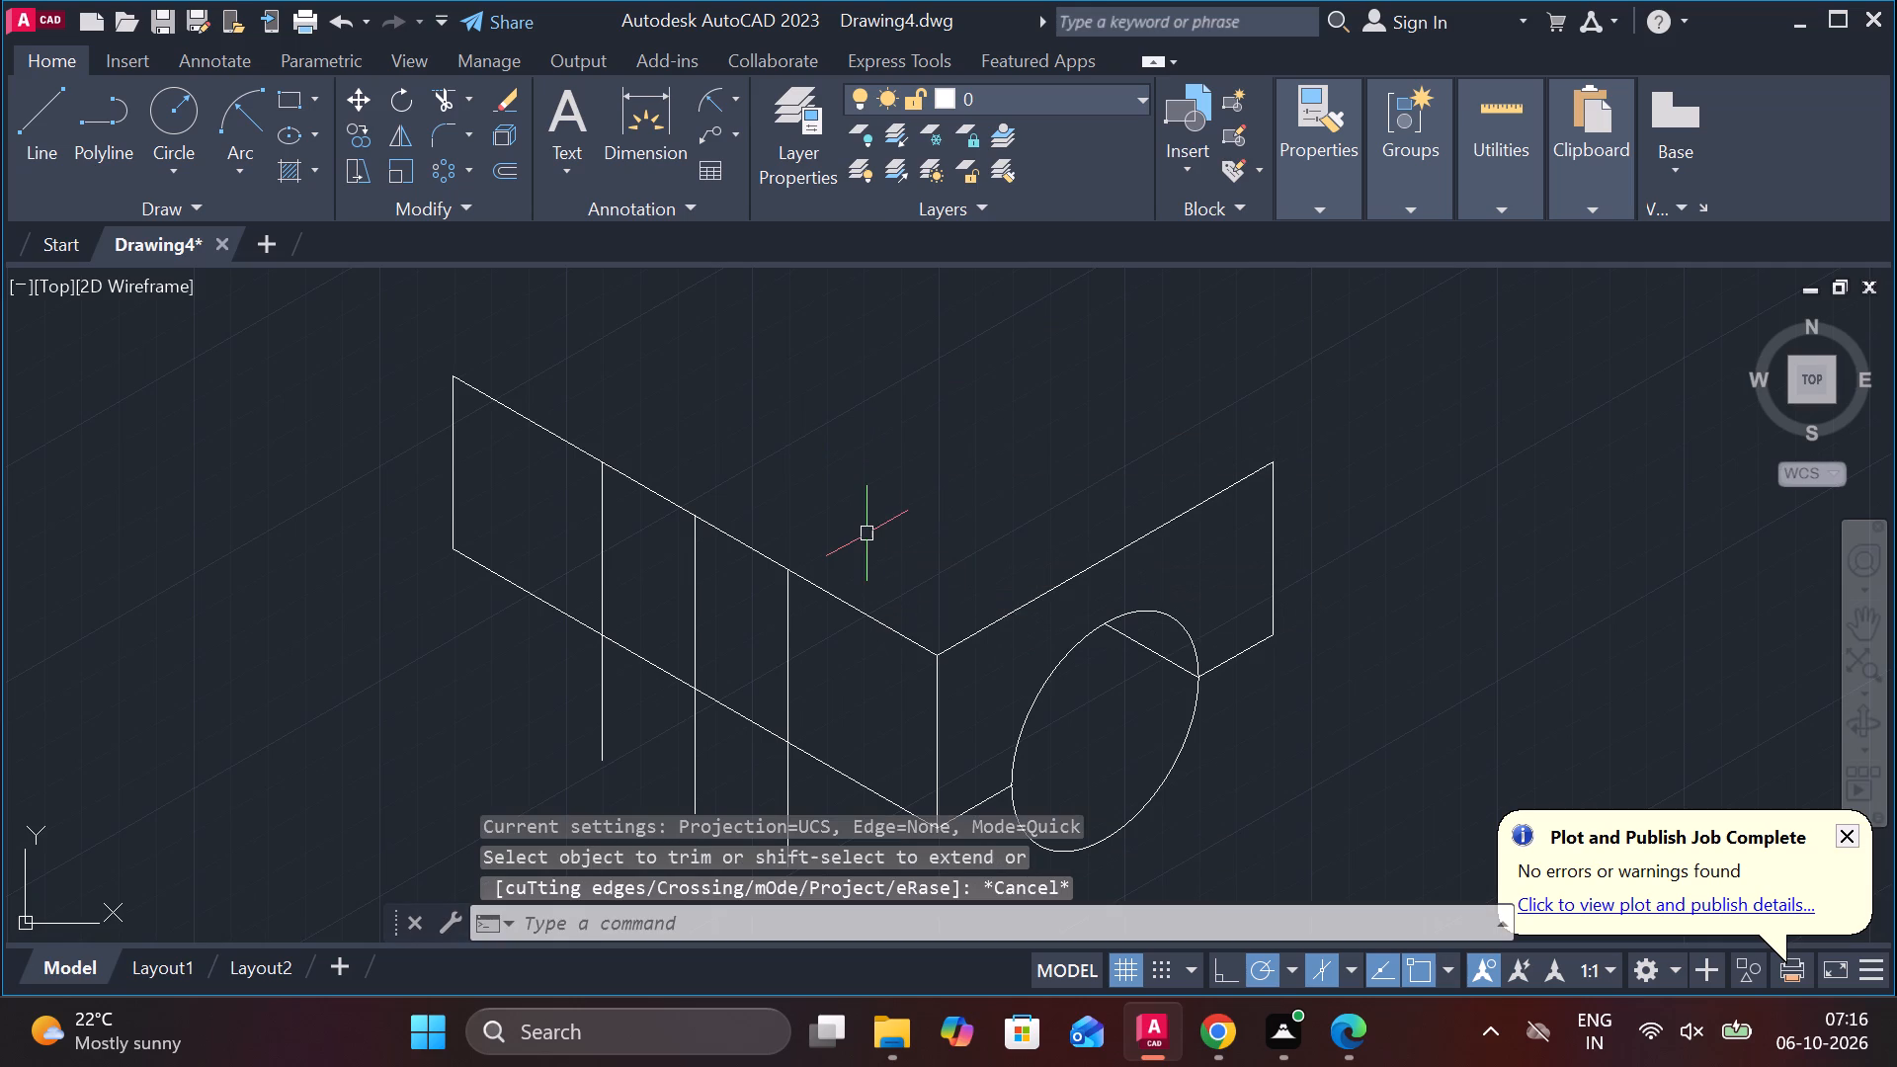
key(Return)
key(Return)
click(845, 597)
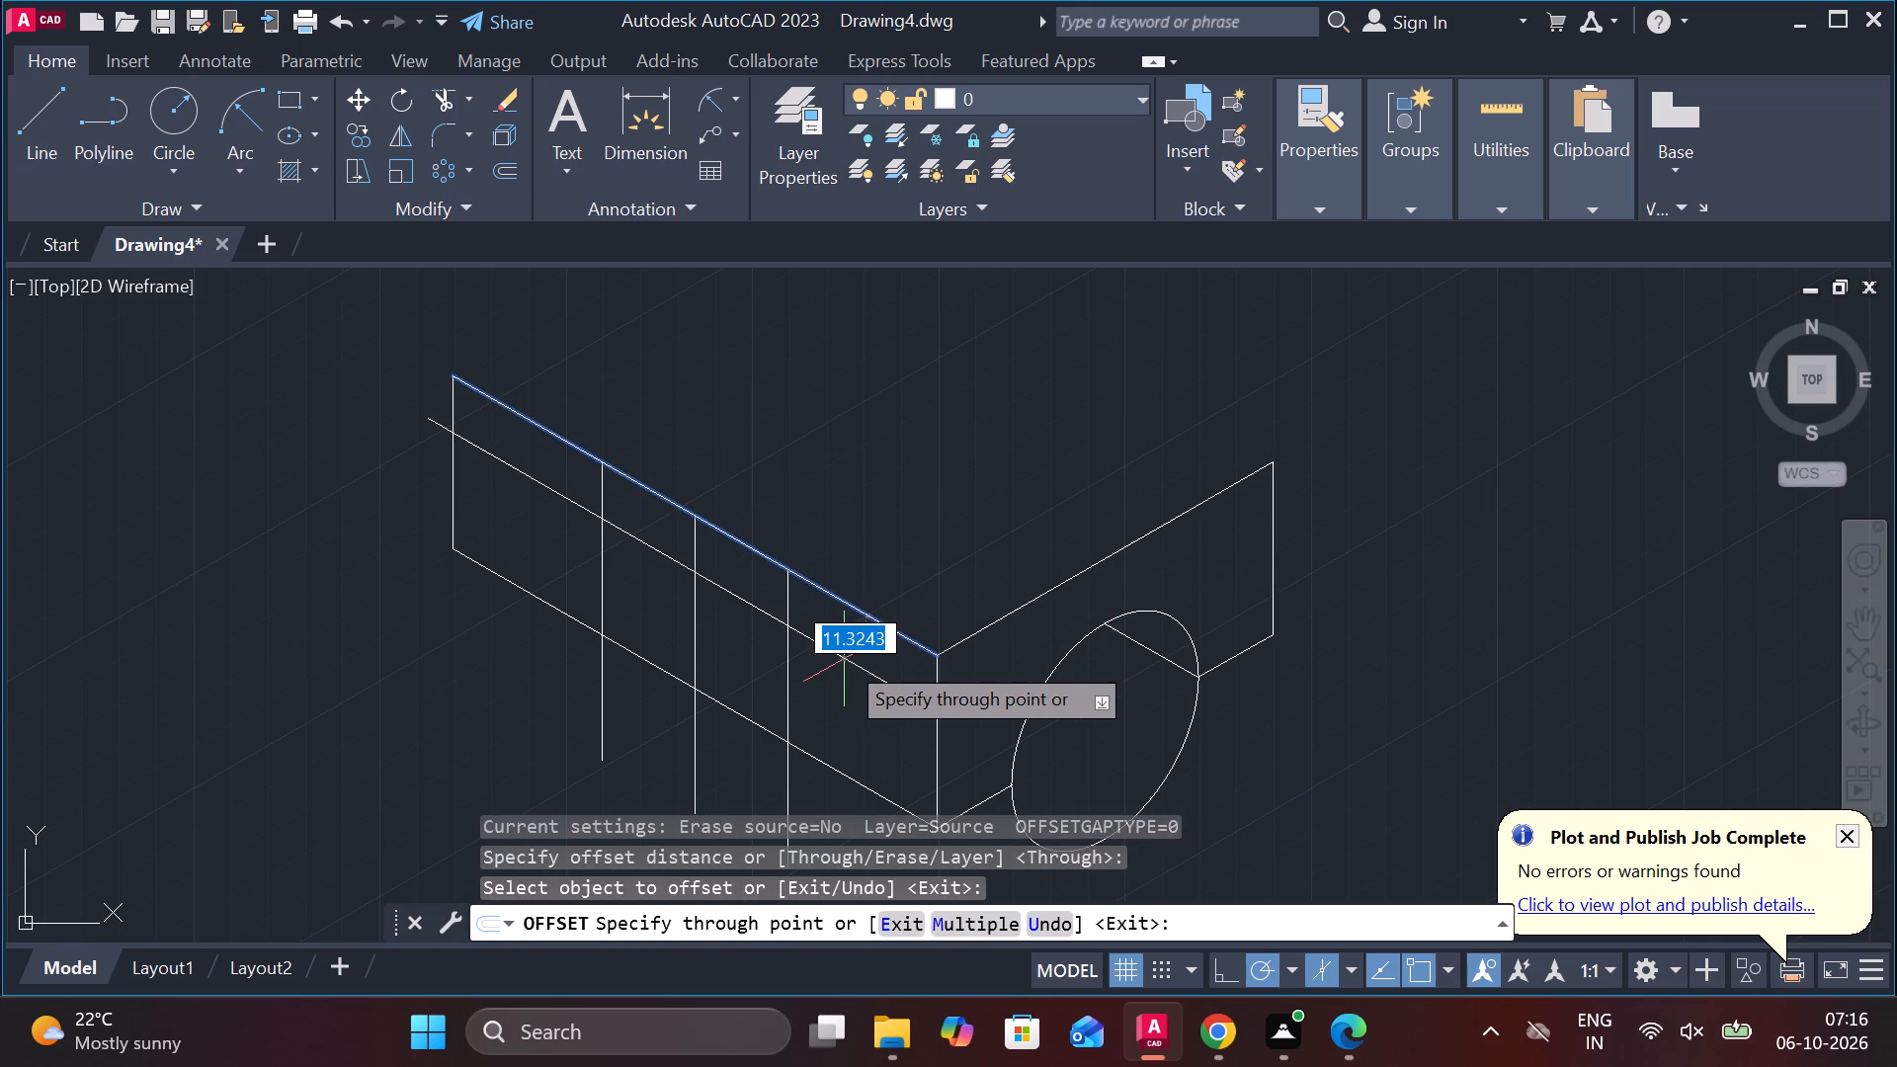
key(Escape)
Copy the long top edge 15 units straight down.
click(896, 620)
click(880, 636)
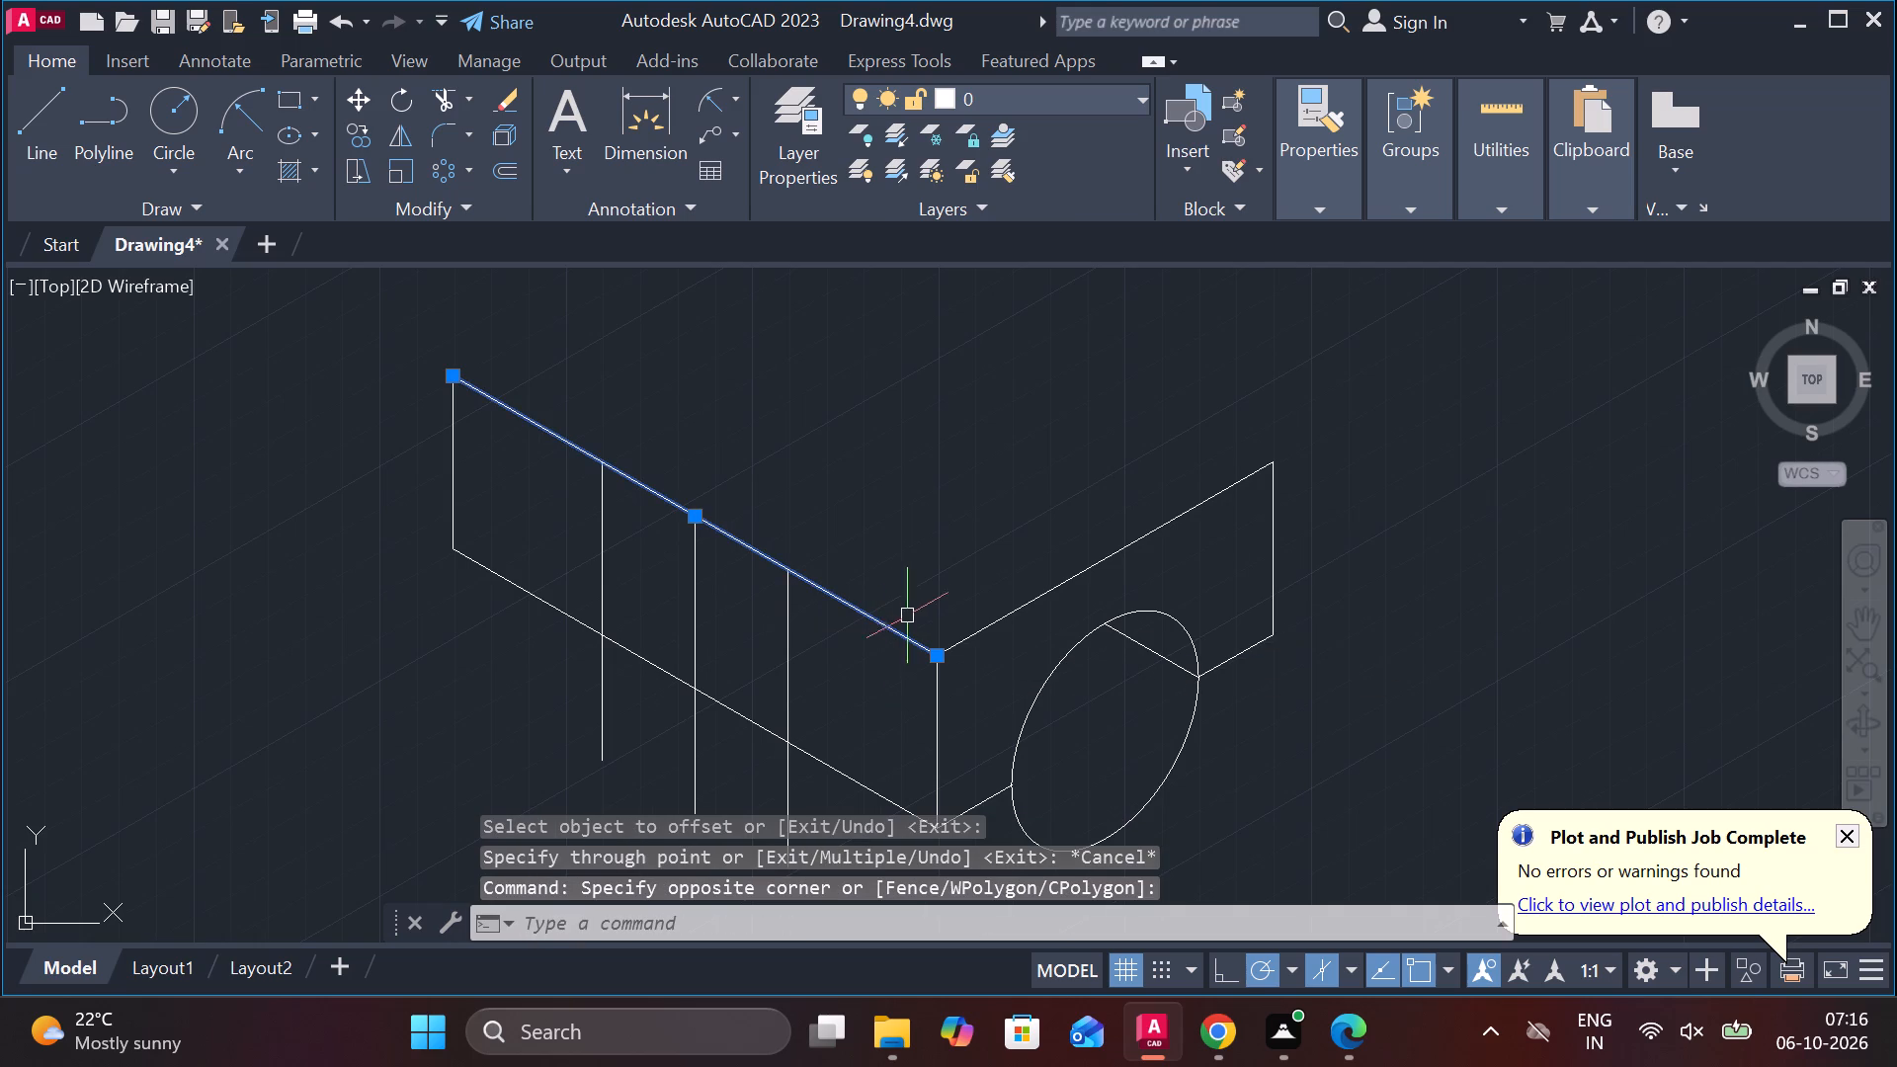
text(CO)
key(Return)
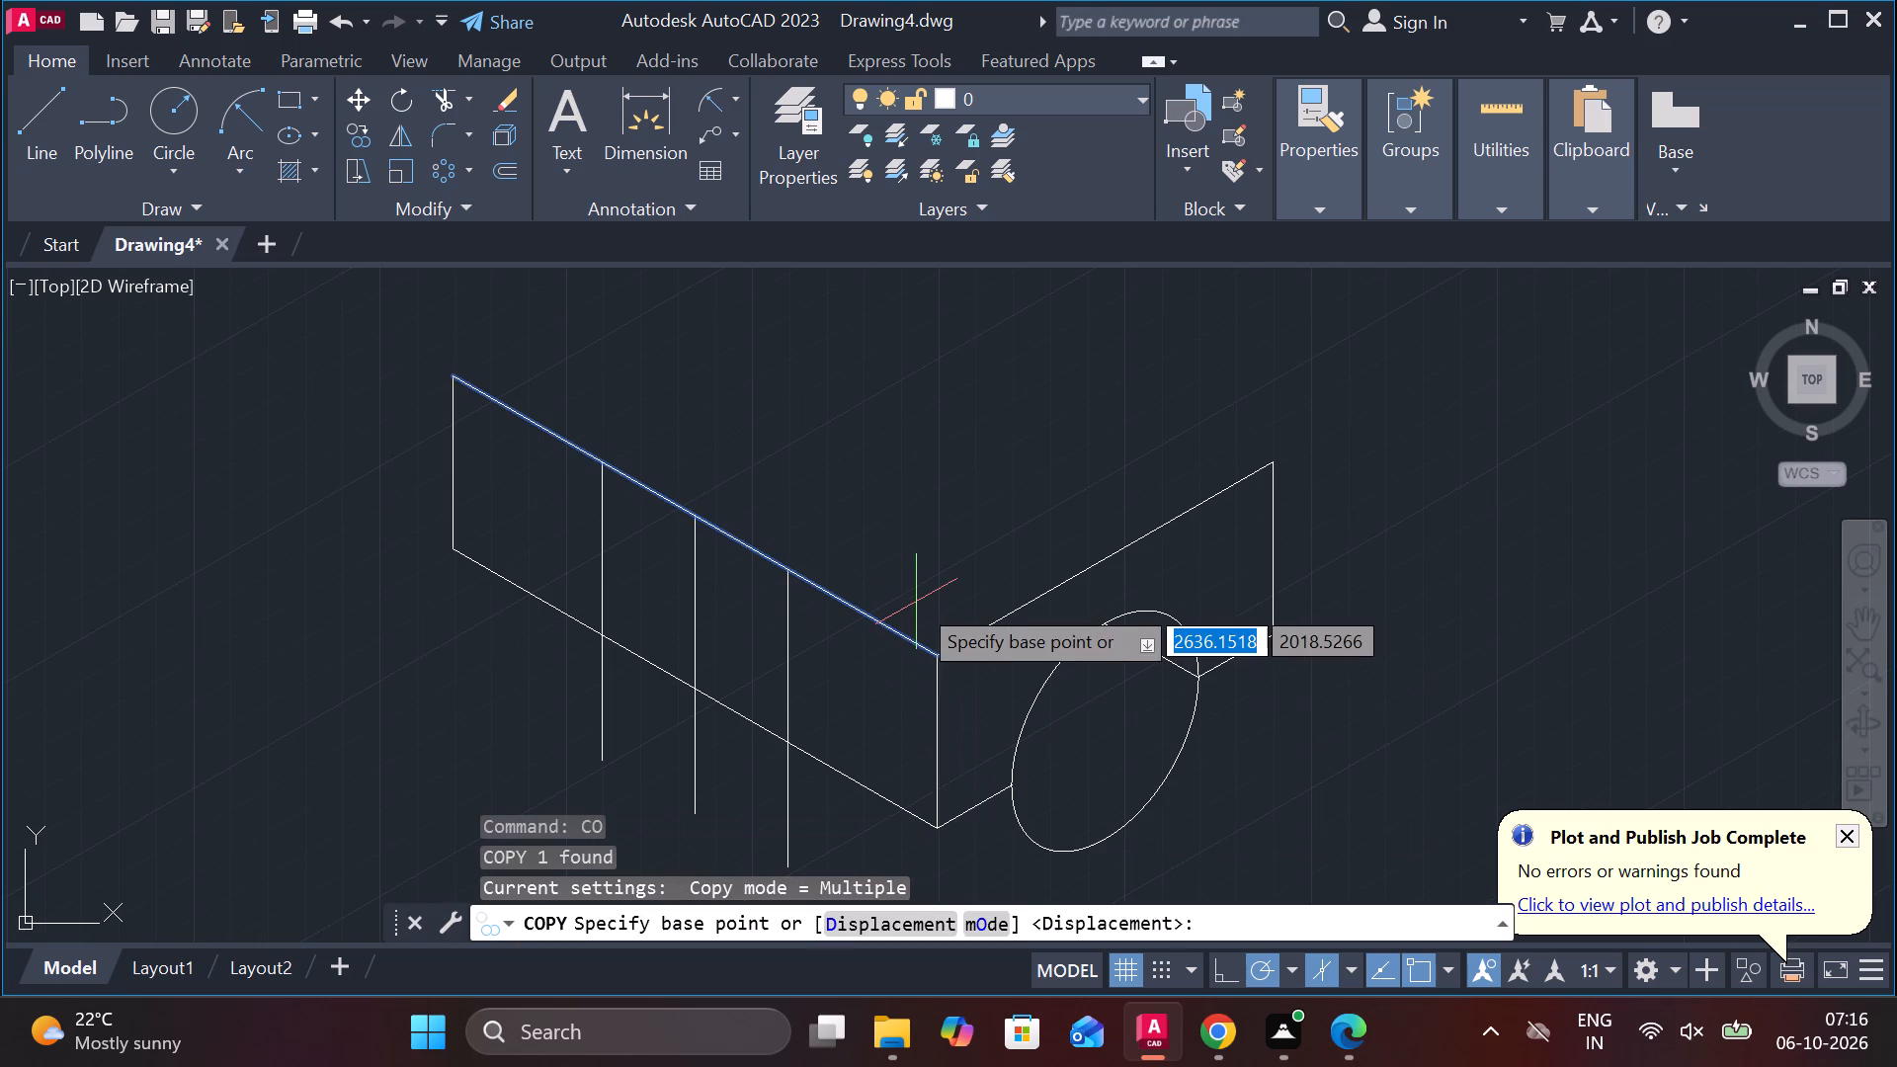
click(944, 662)
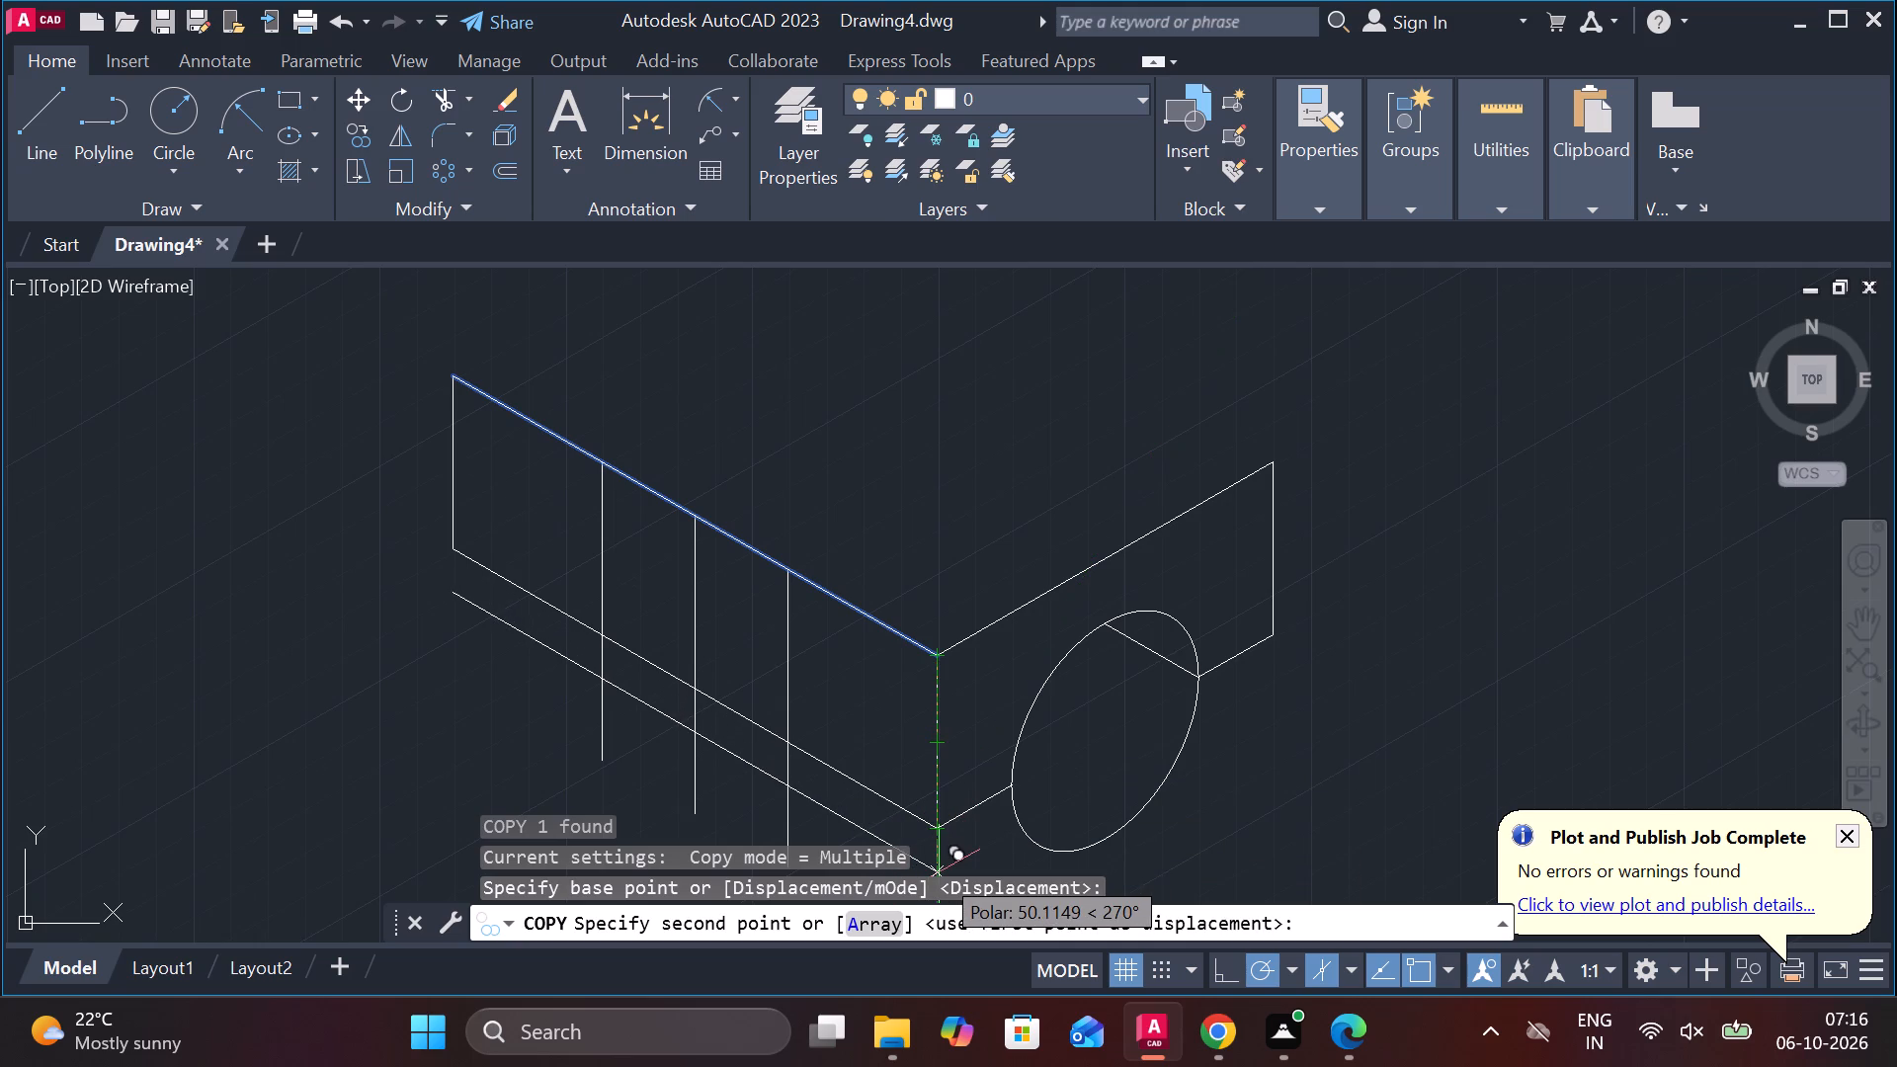
text(15)
key(Return)
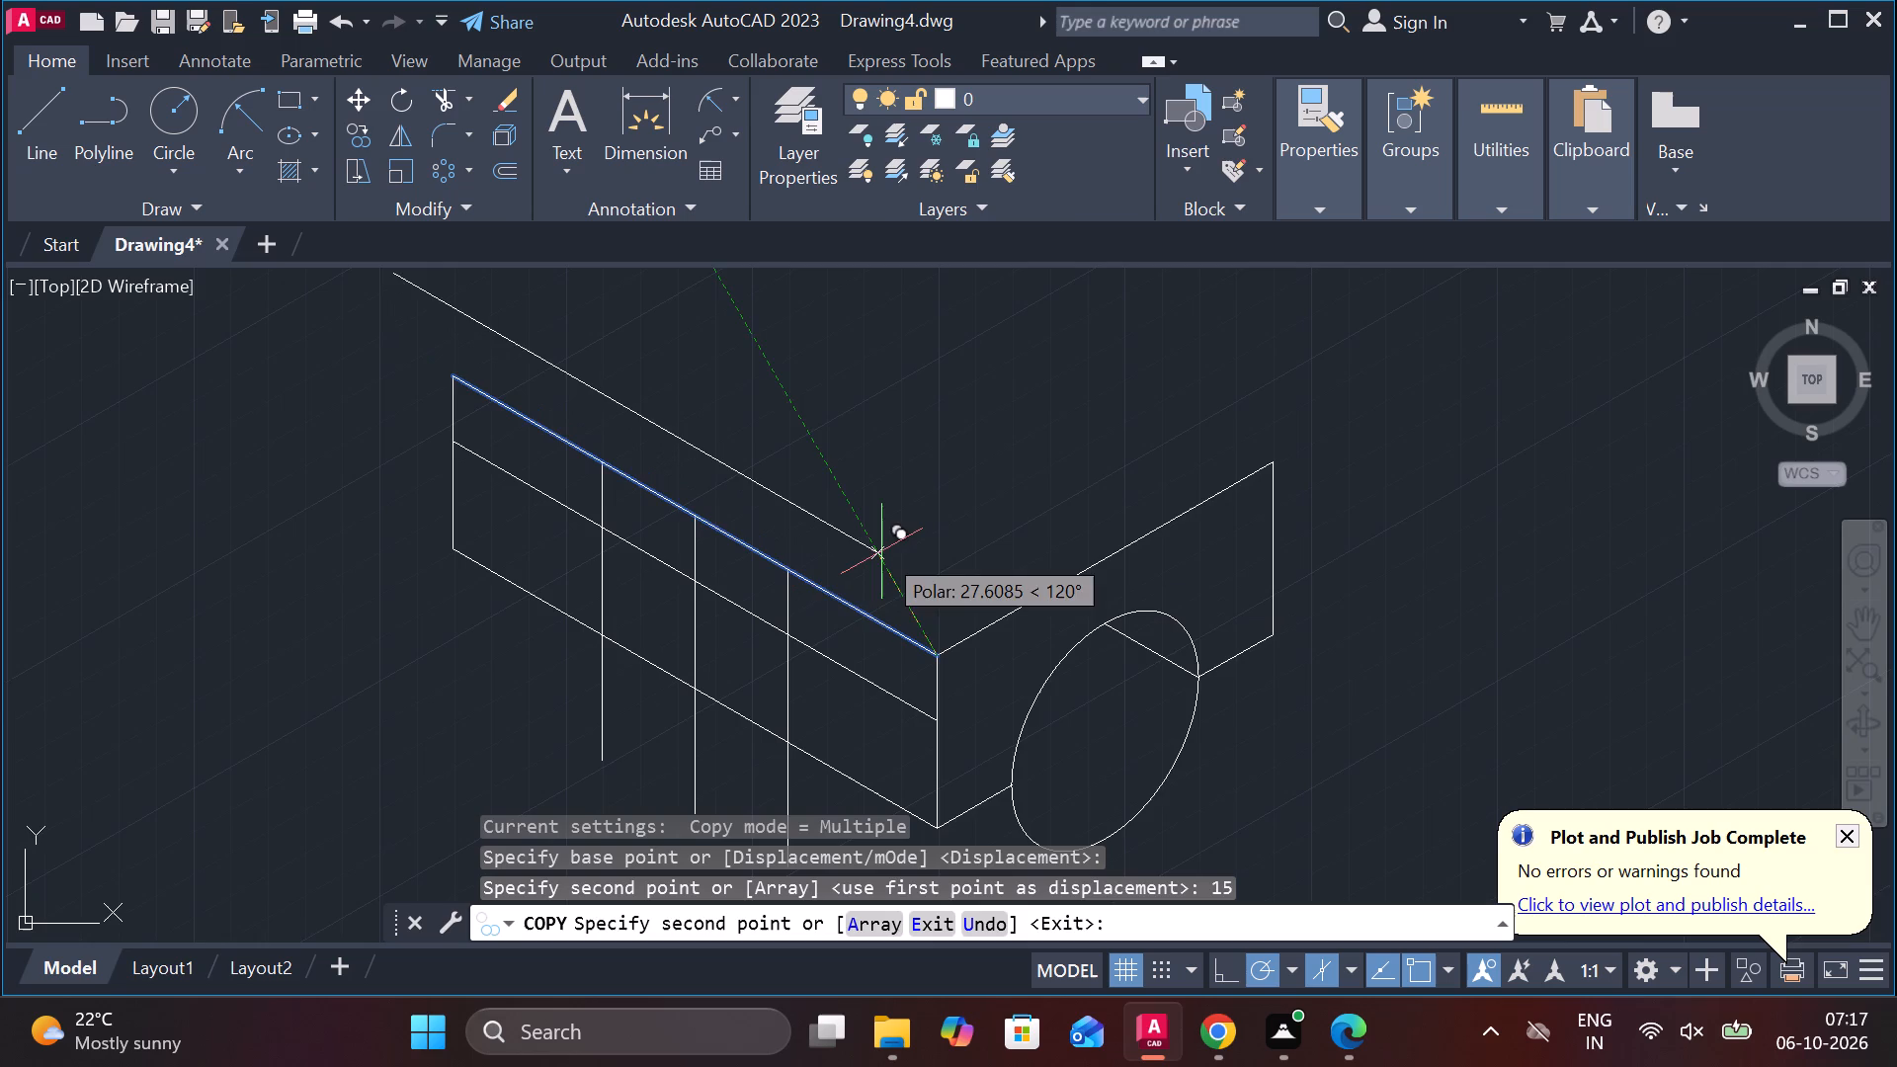
key(Escape)
Trim the long face's construction lines to a notch outline between the outer verticals, removing the middle vertical and the pieces below the copied edge.
middle_drag(883, 510, 1004, 559)
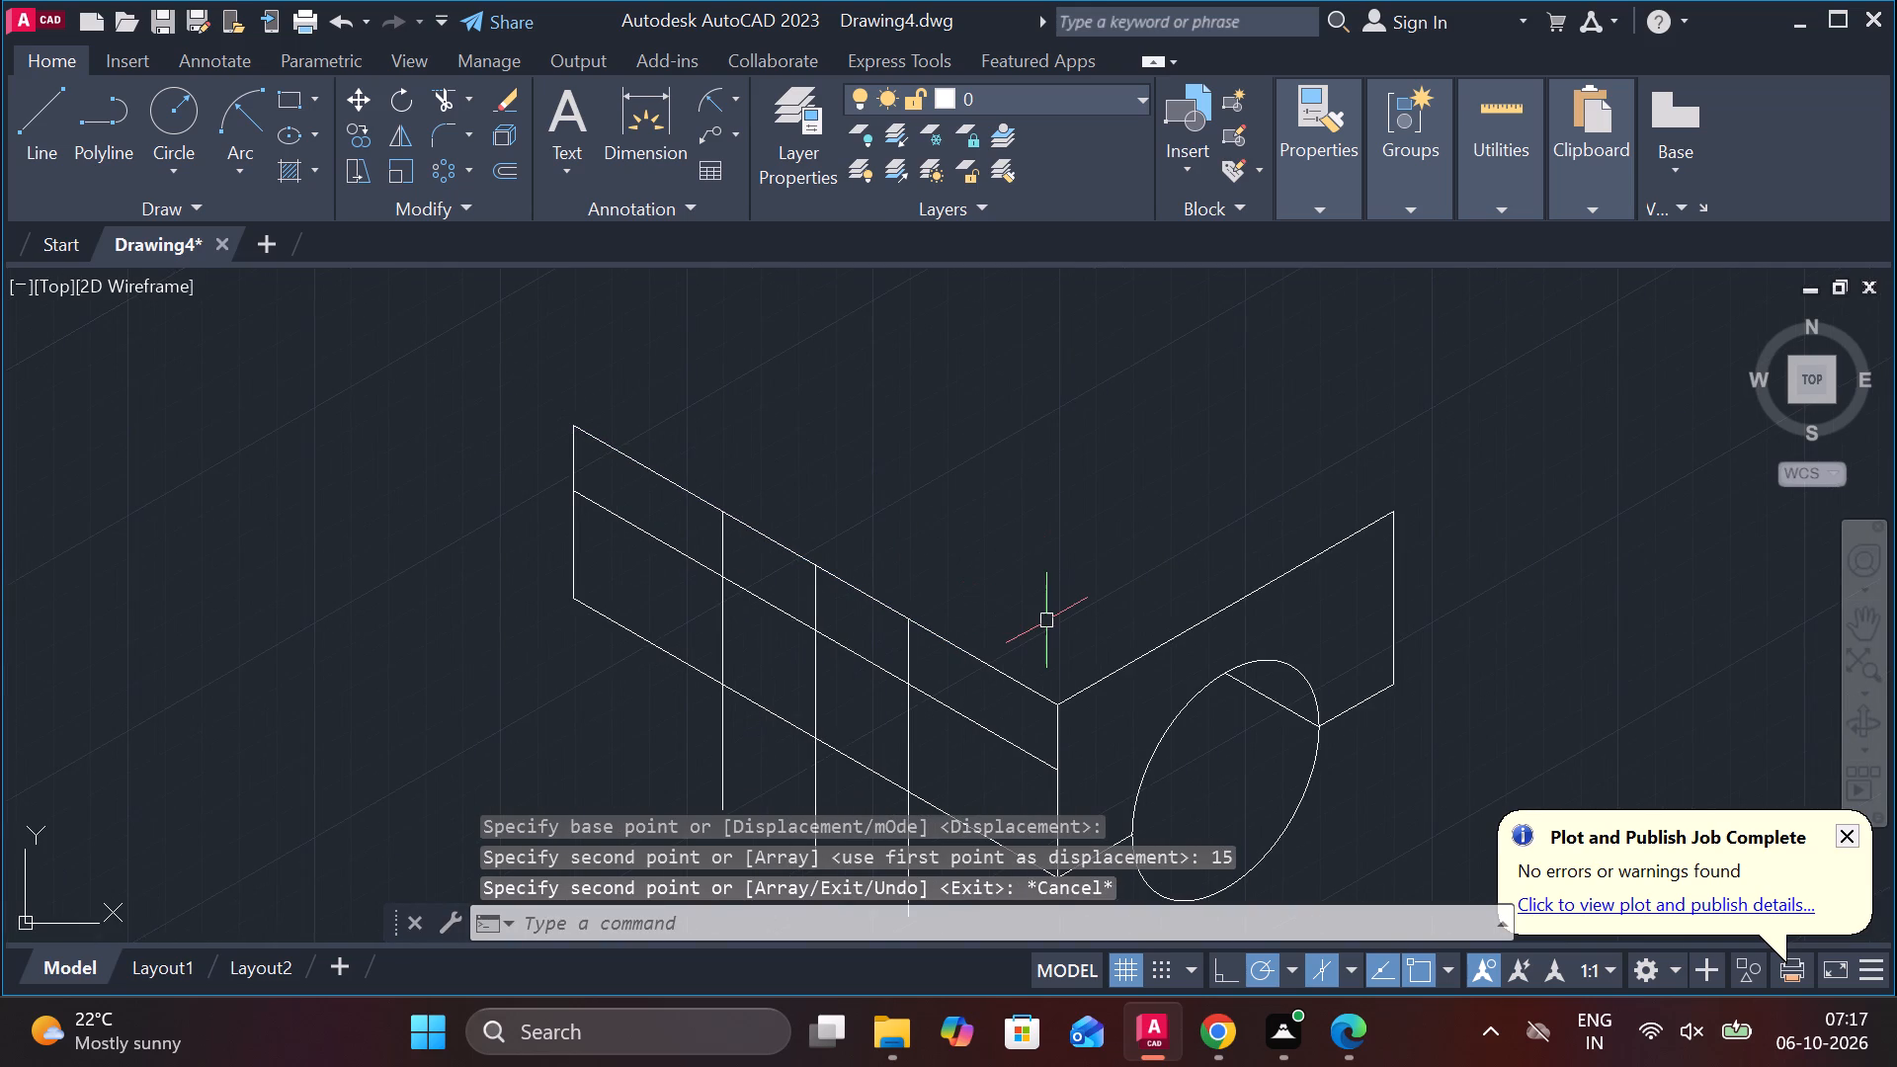
text(TR)
key(Return)
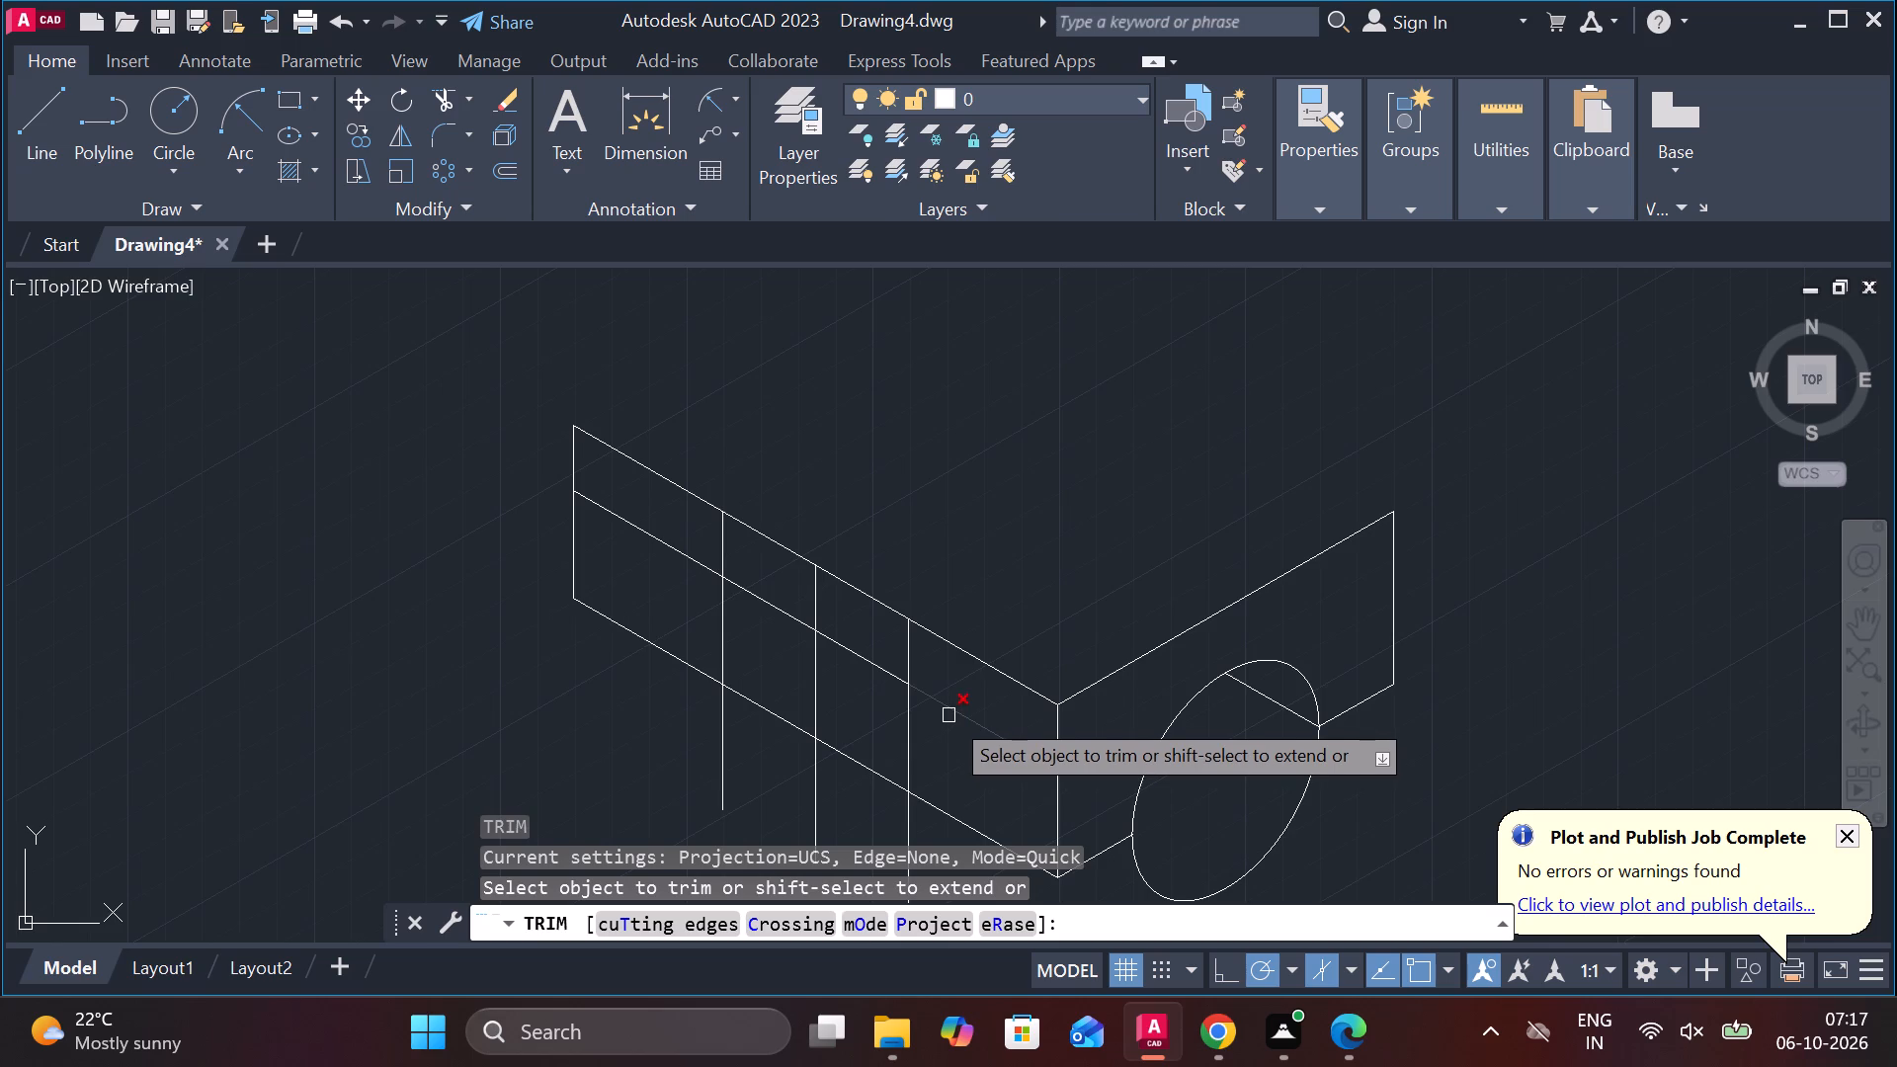
click(948, 715)
drag(939, 745, 758, 645)
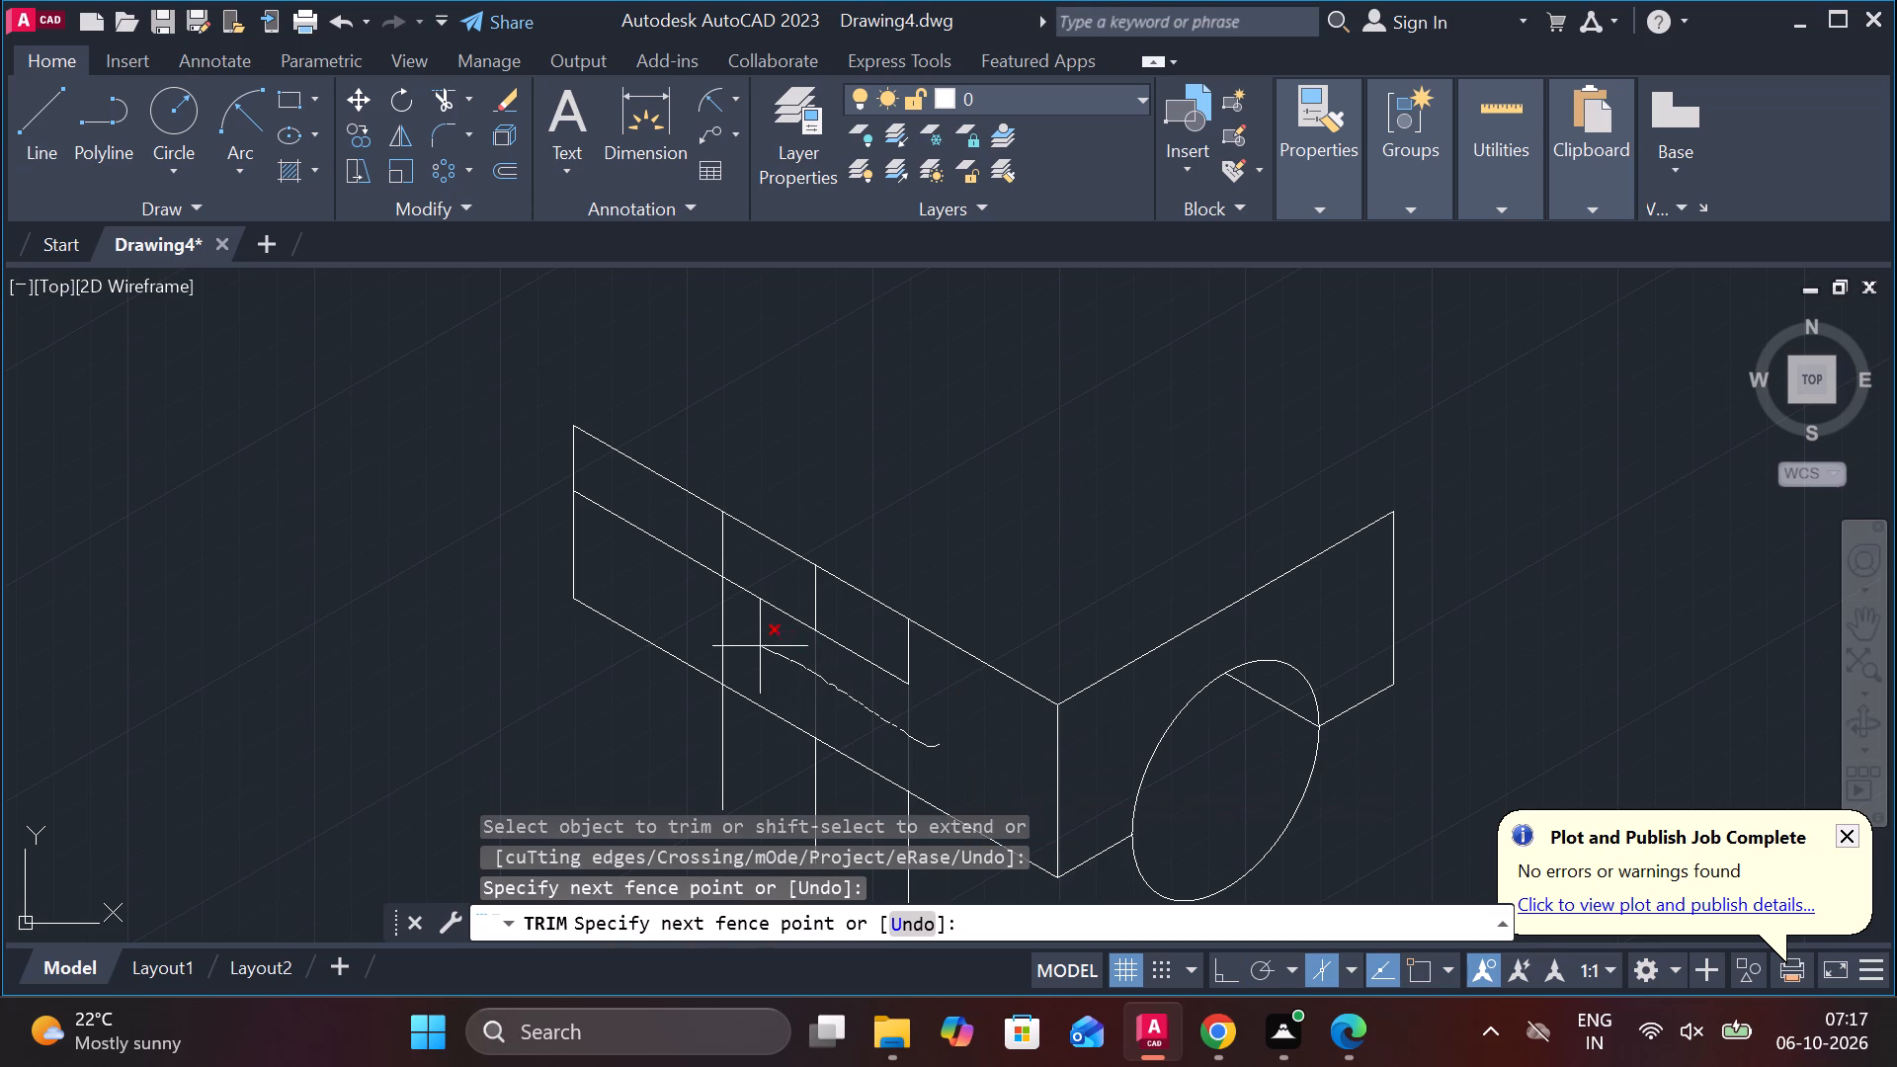
drag(758, 645, 684, 602)
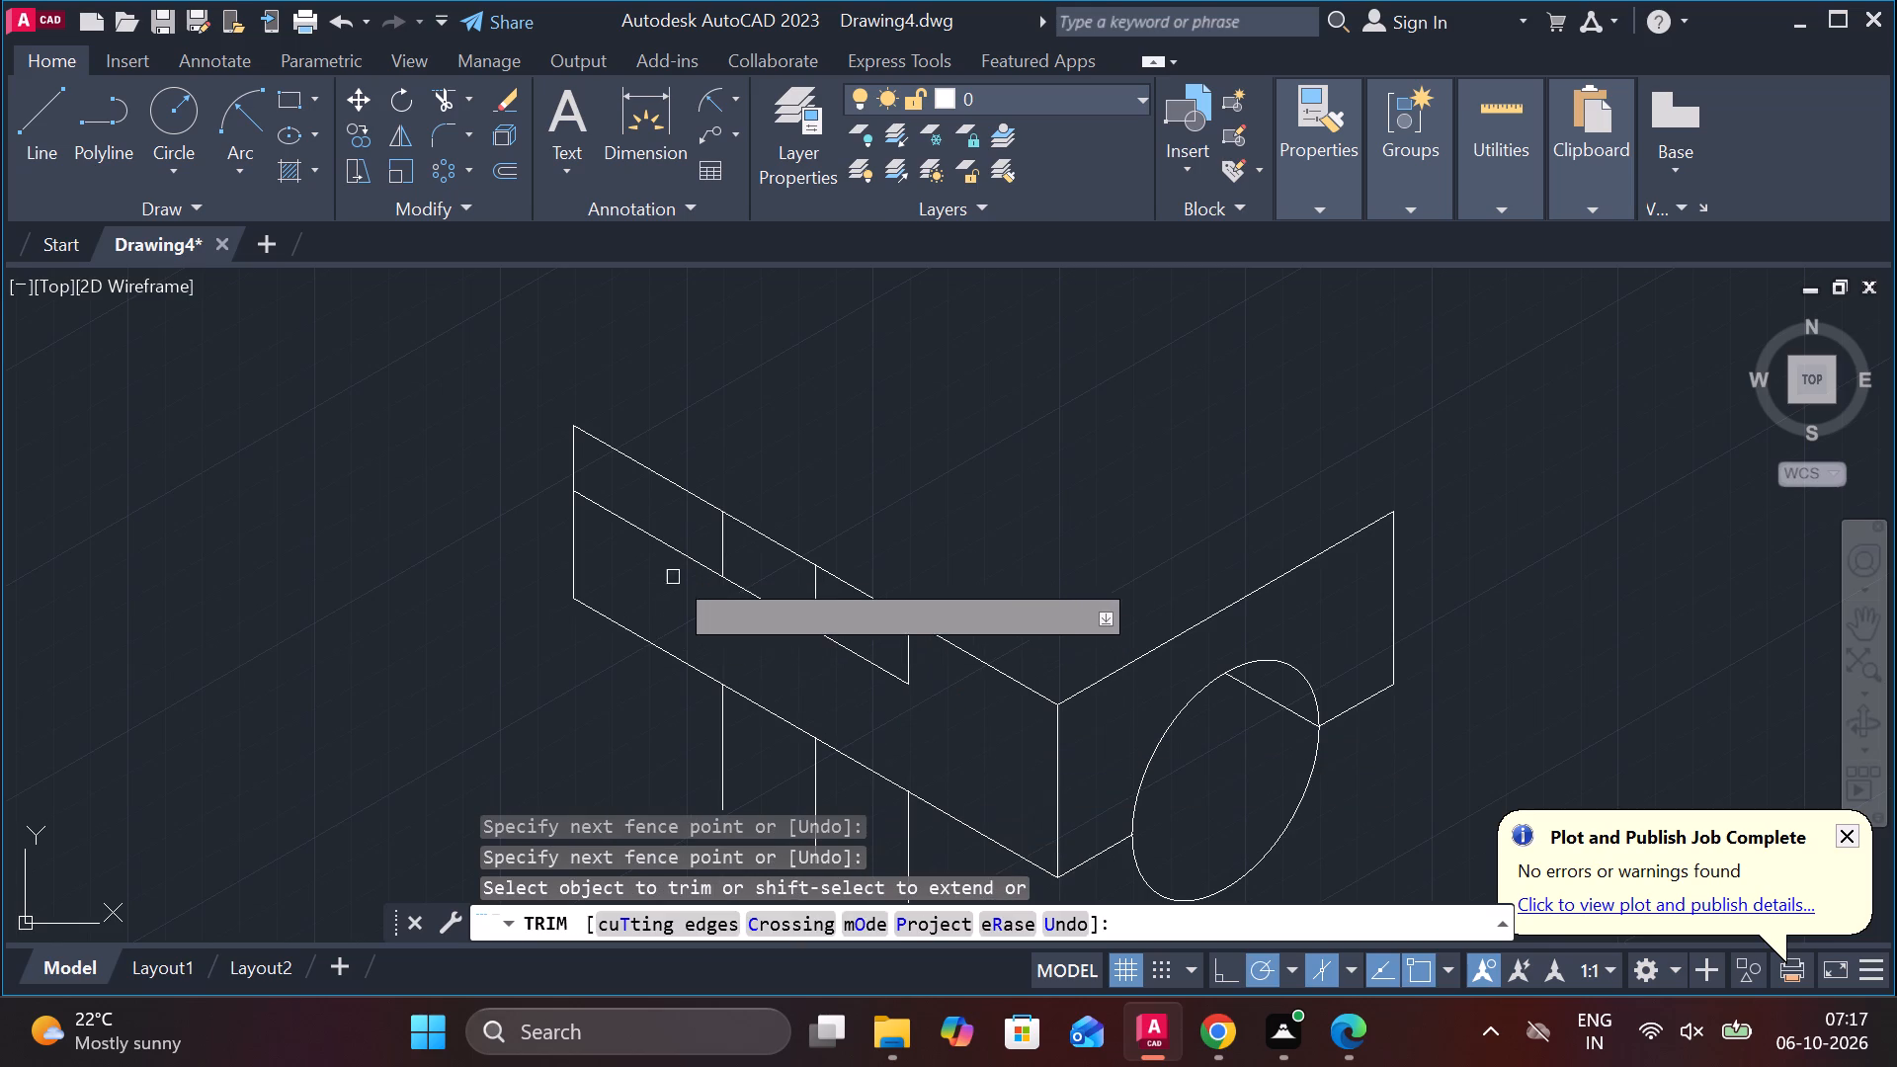
click(663, 554)
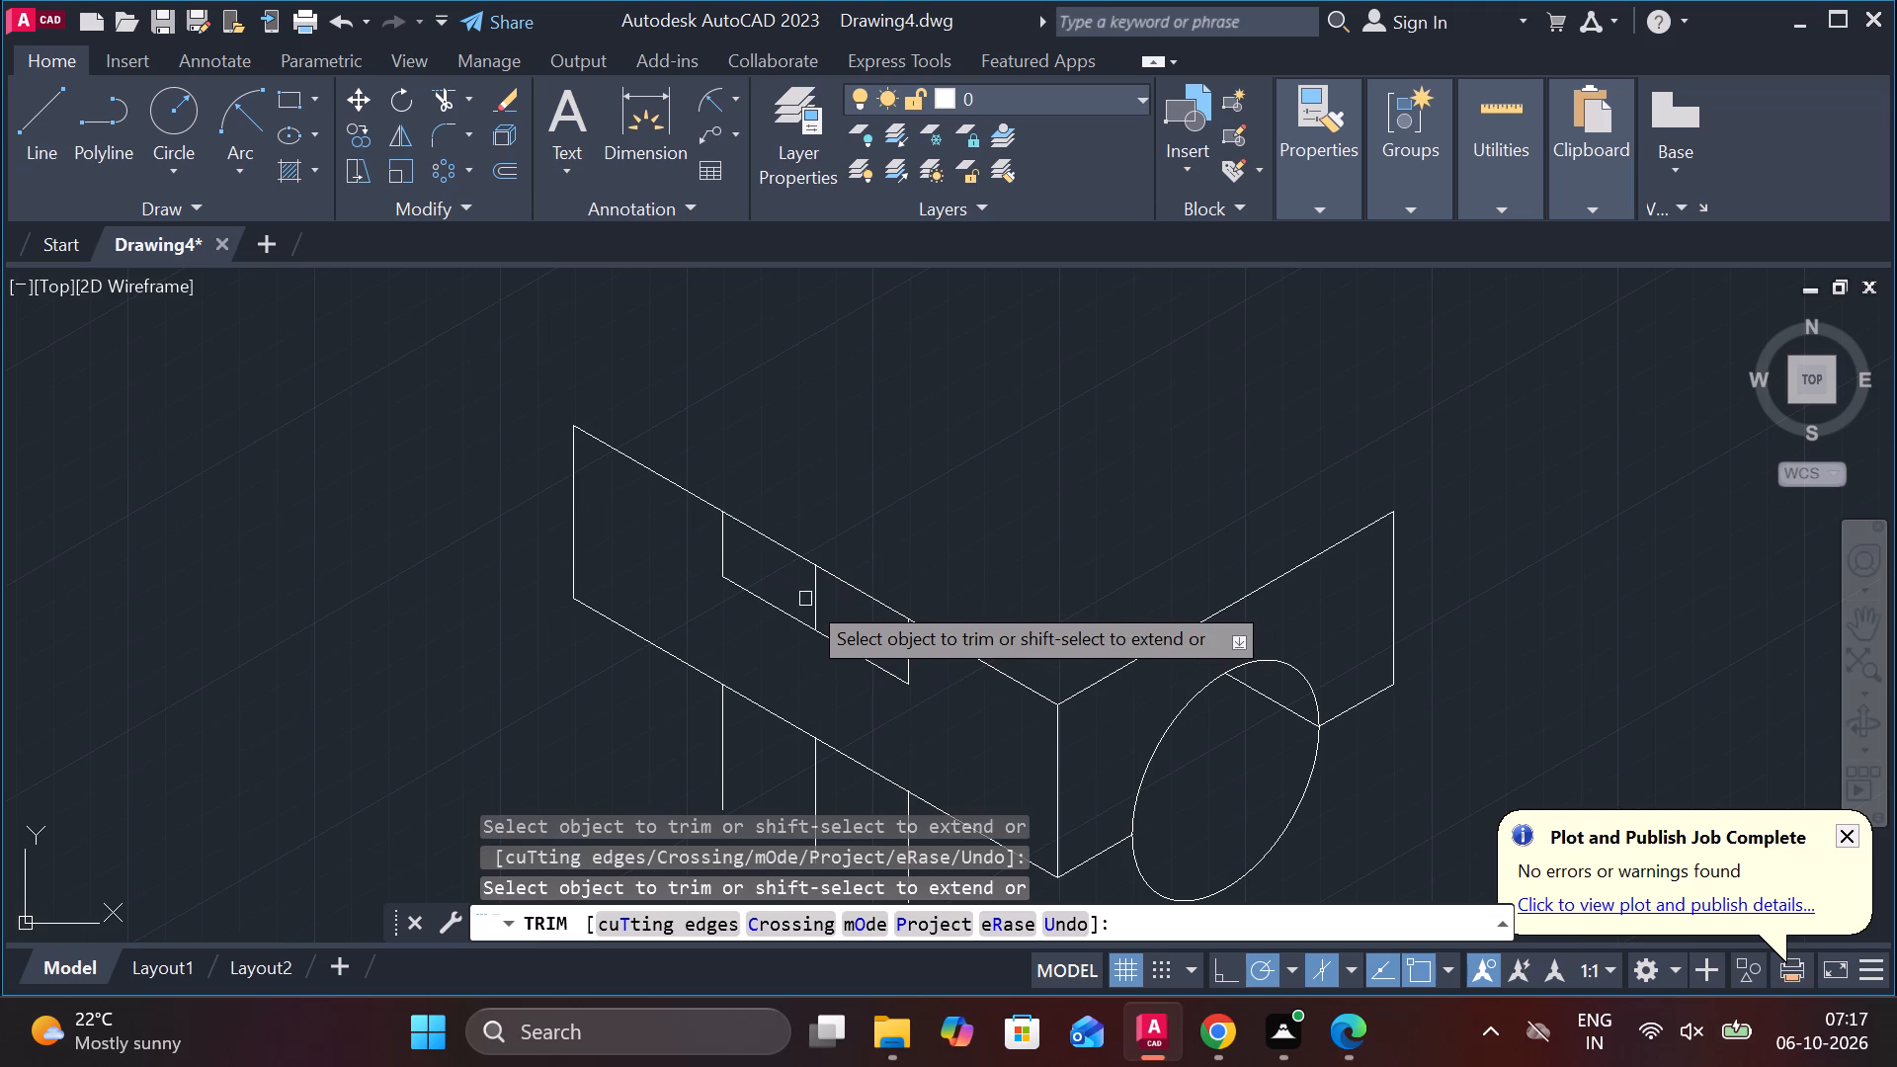
click(812, 589)
Remove the three leftover vertical pieces hanging below the long bottom edge.
scroll(802, 594, down, 1)
click(740, 712)
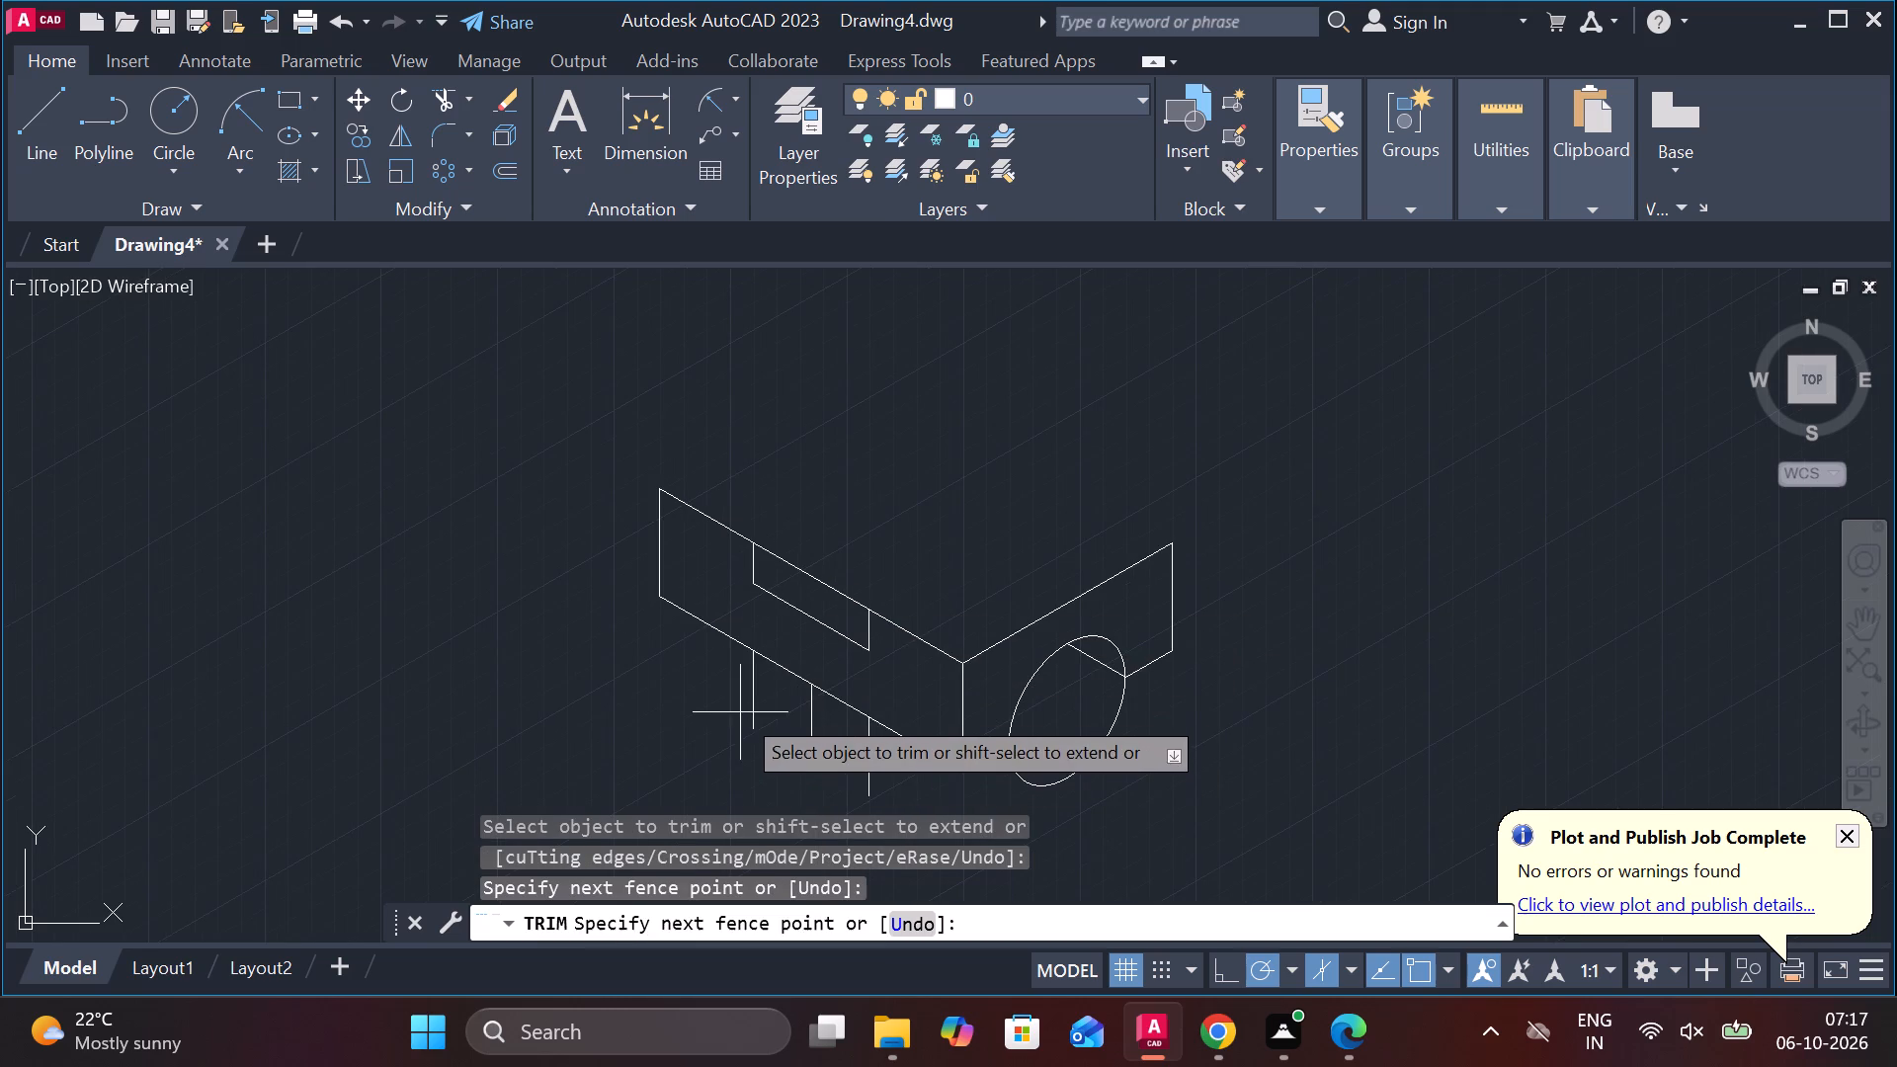
click(887, 766)
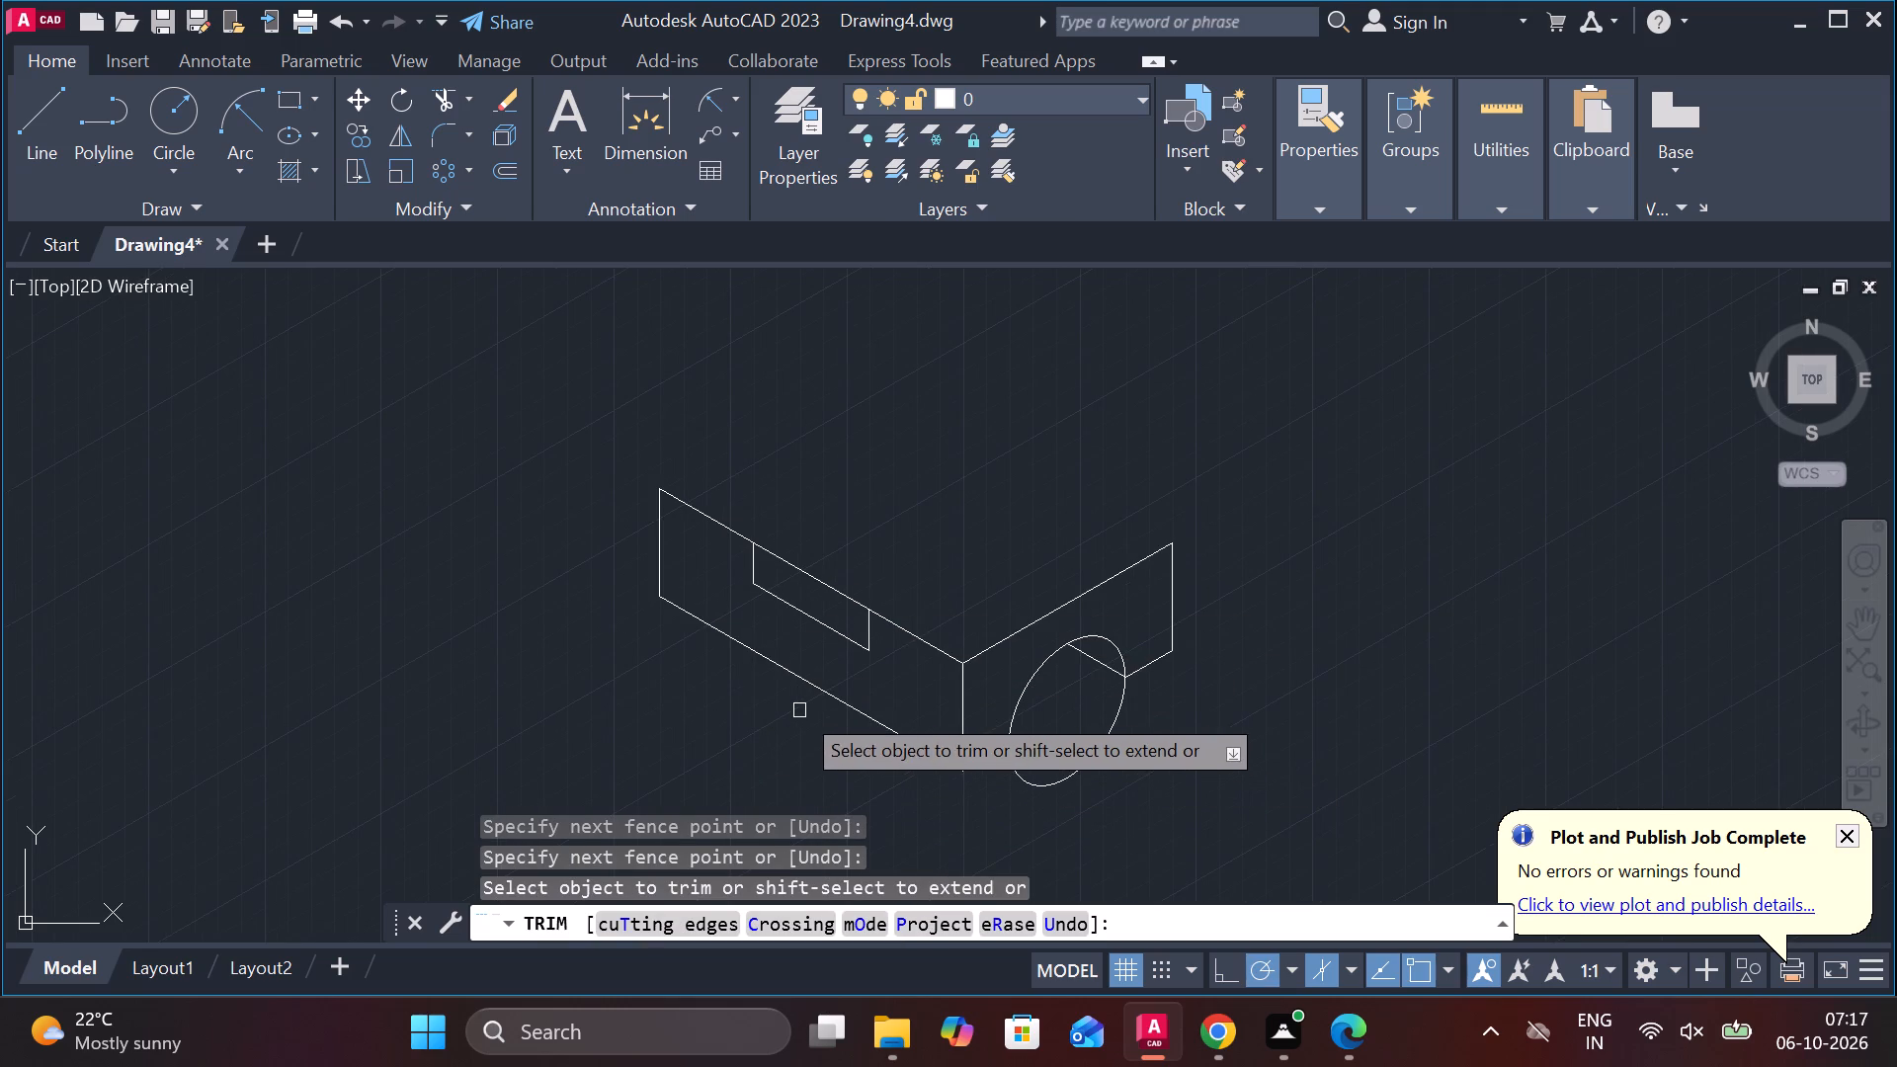
middle_click(897, 593)
middle_drag(904, 588, 840, 650)
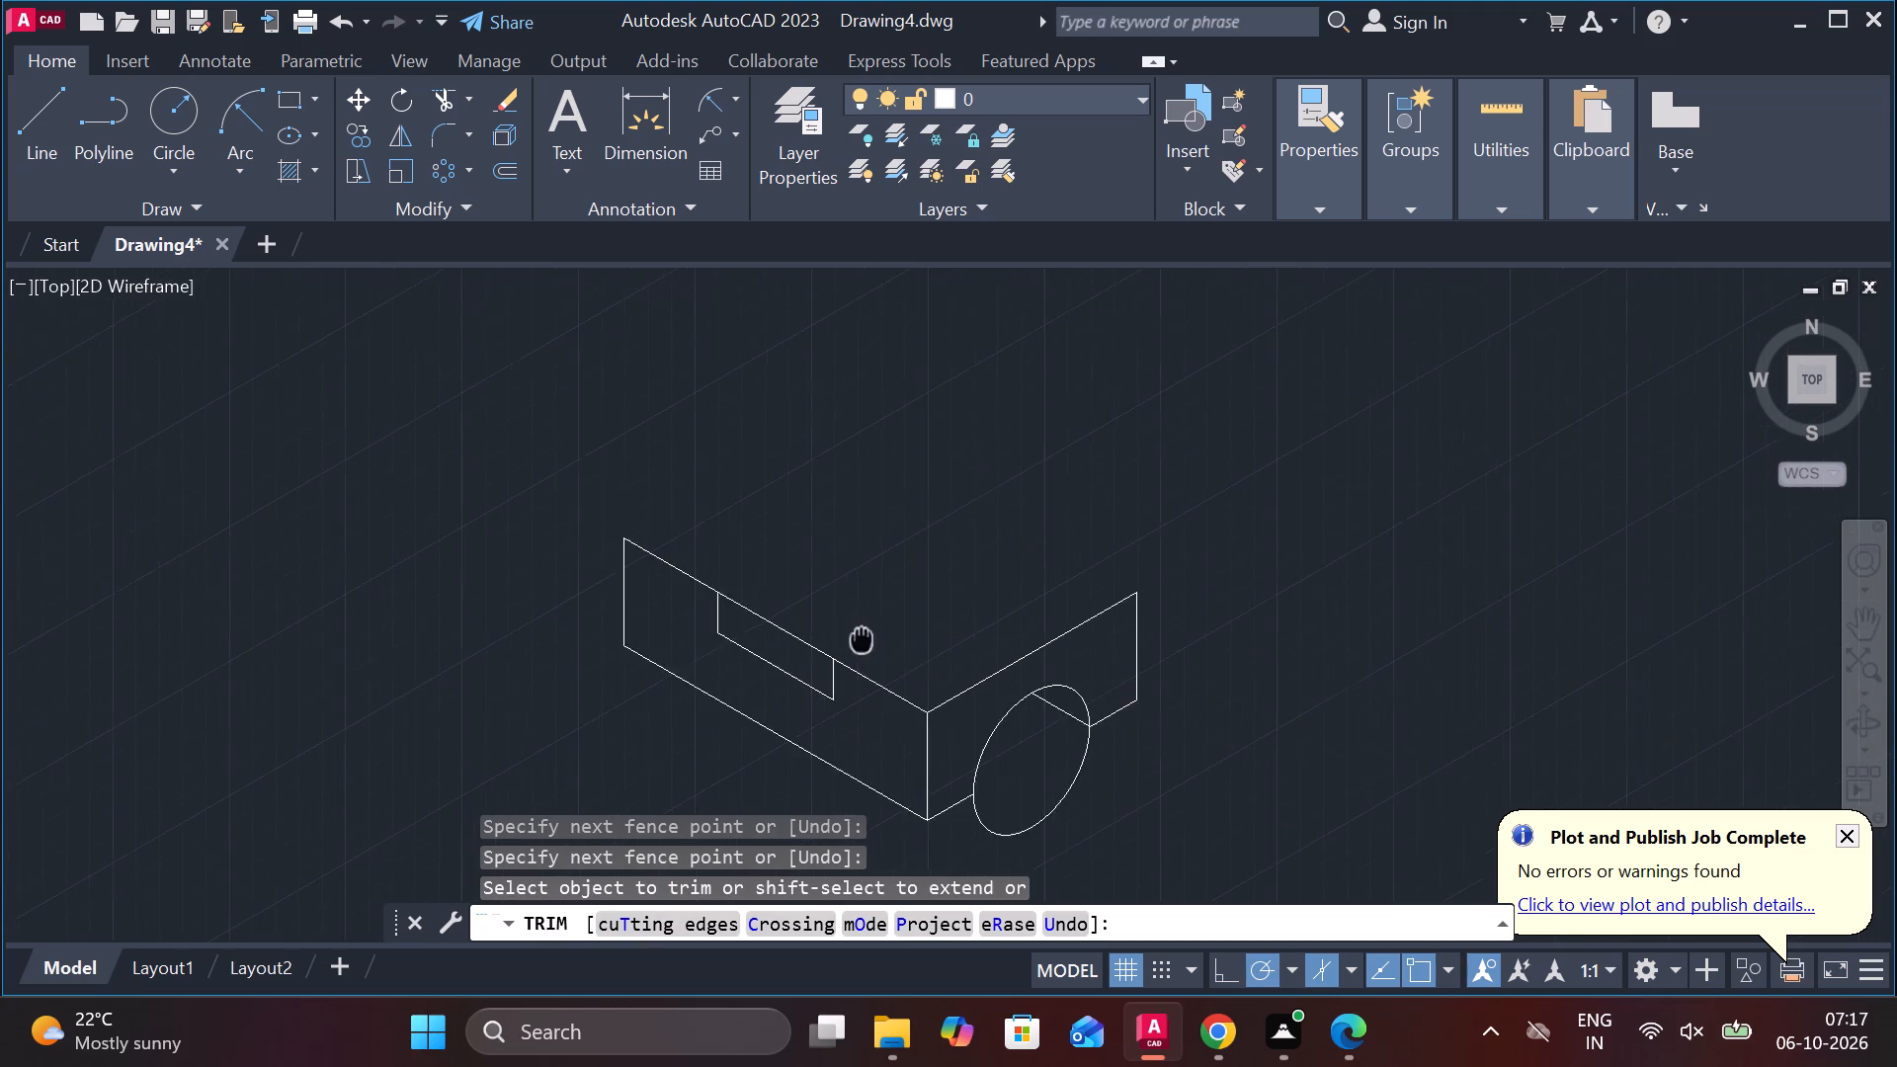
middle_drag(840, 650, 812, 674)
key(Escape)
Draw a 15-unit line at 30° from the long top edge's far end, continuing about 140 units at 330° past the end face's top edge.
key(l)
key(Return)
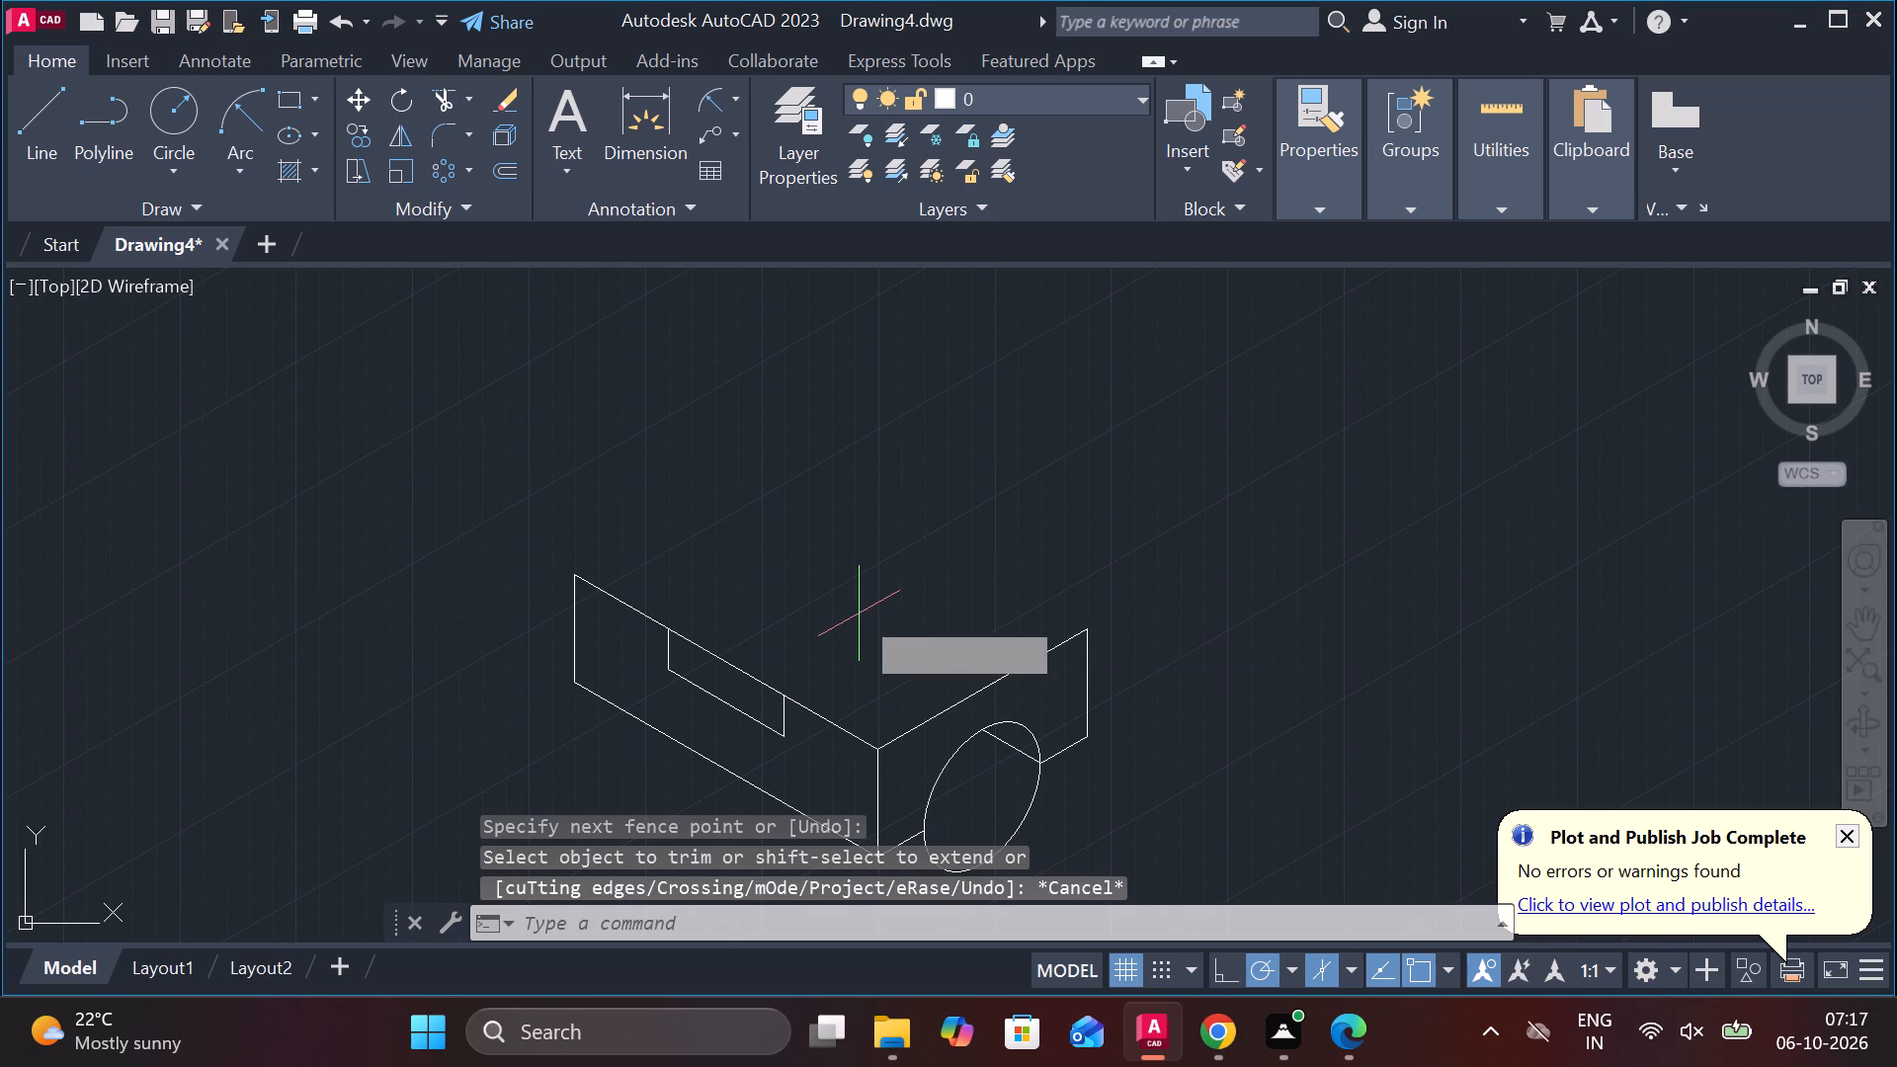
click(571, 580)
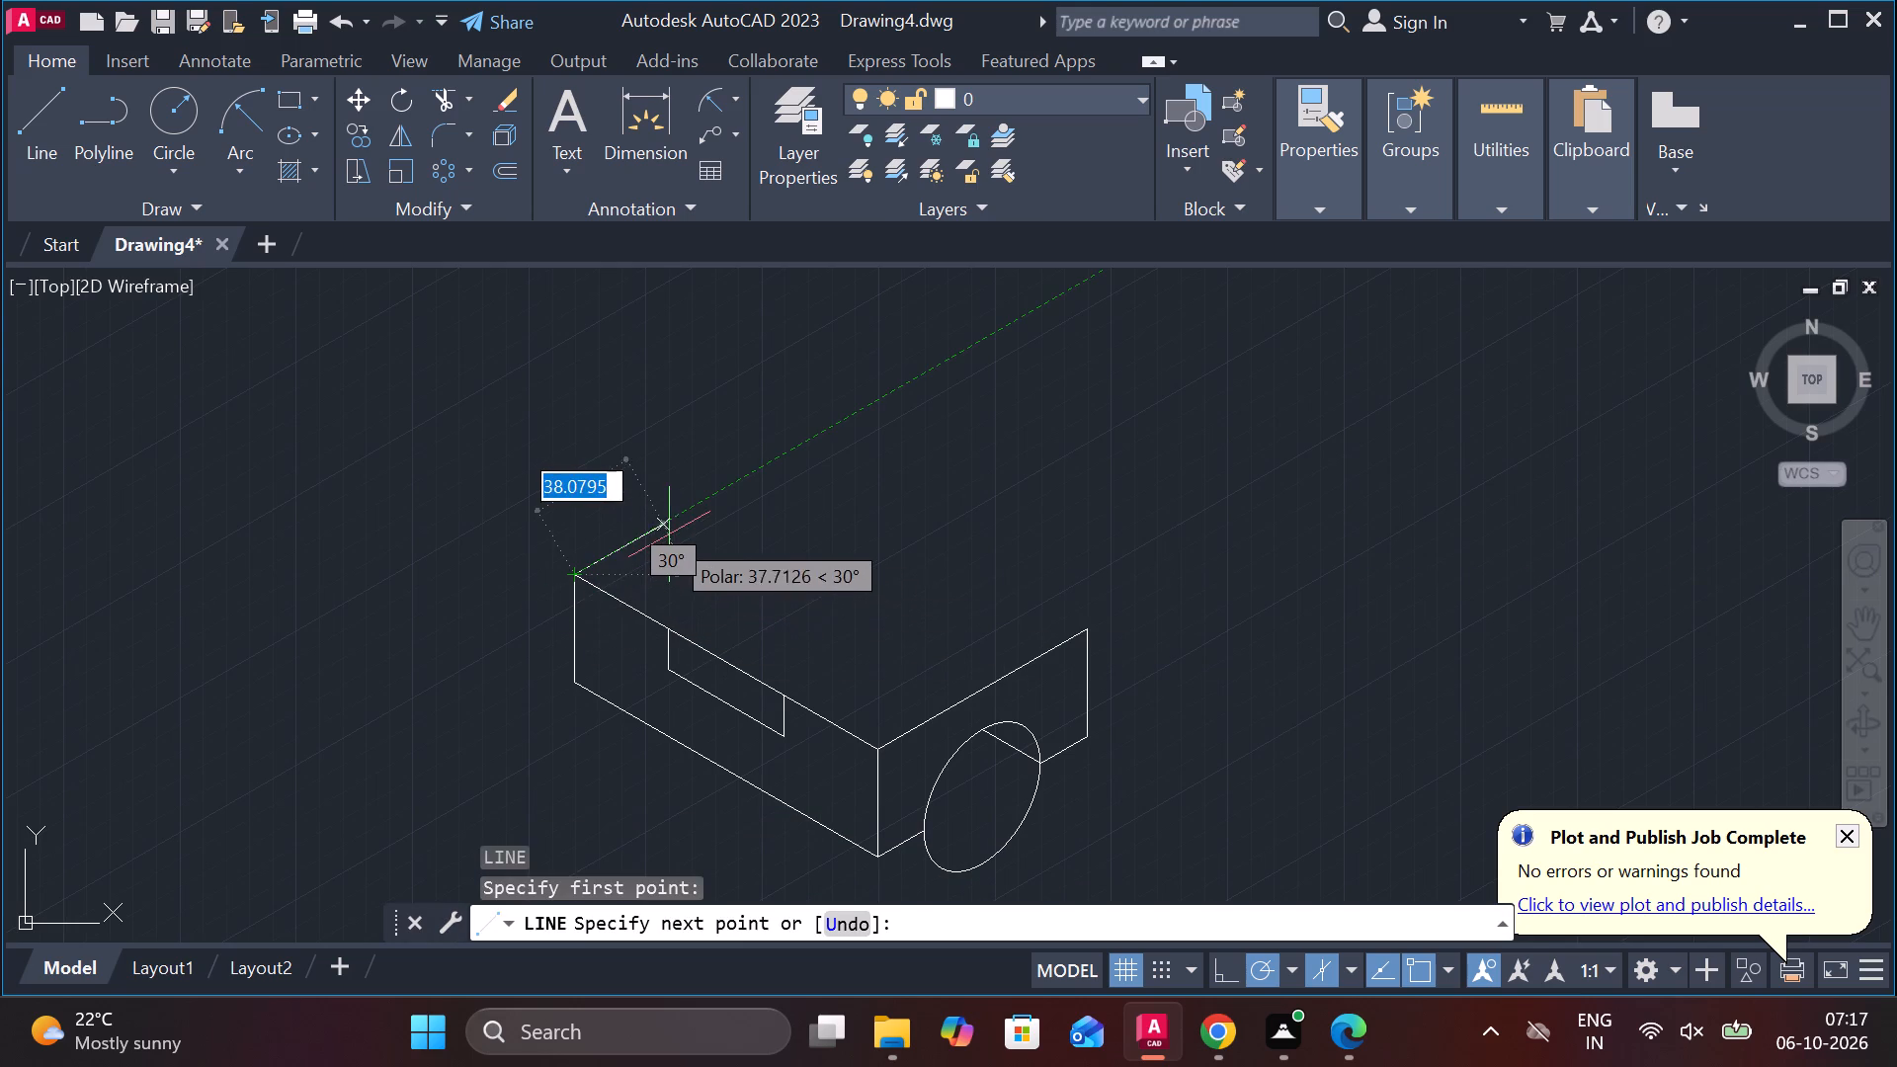
text(15)
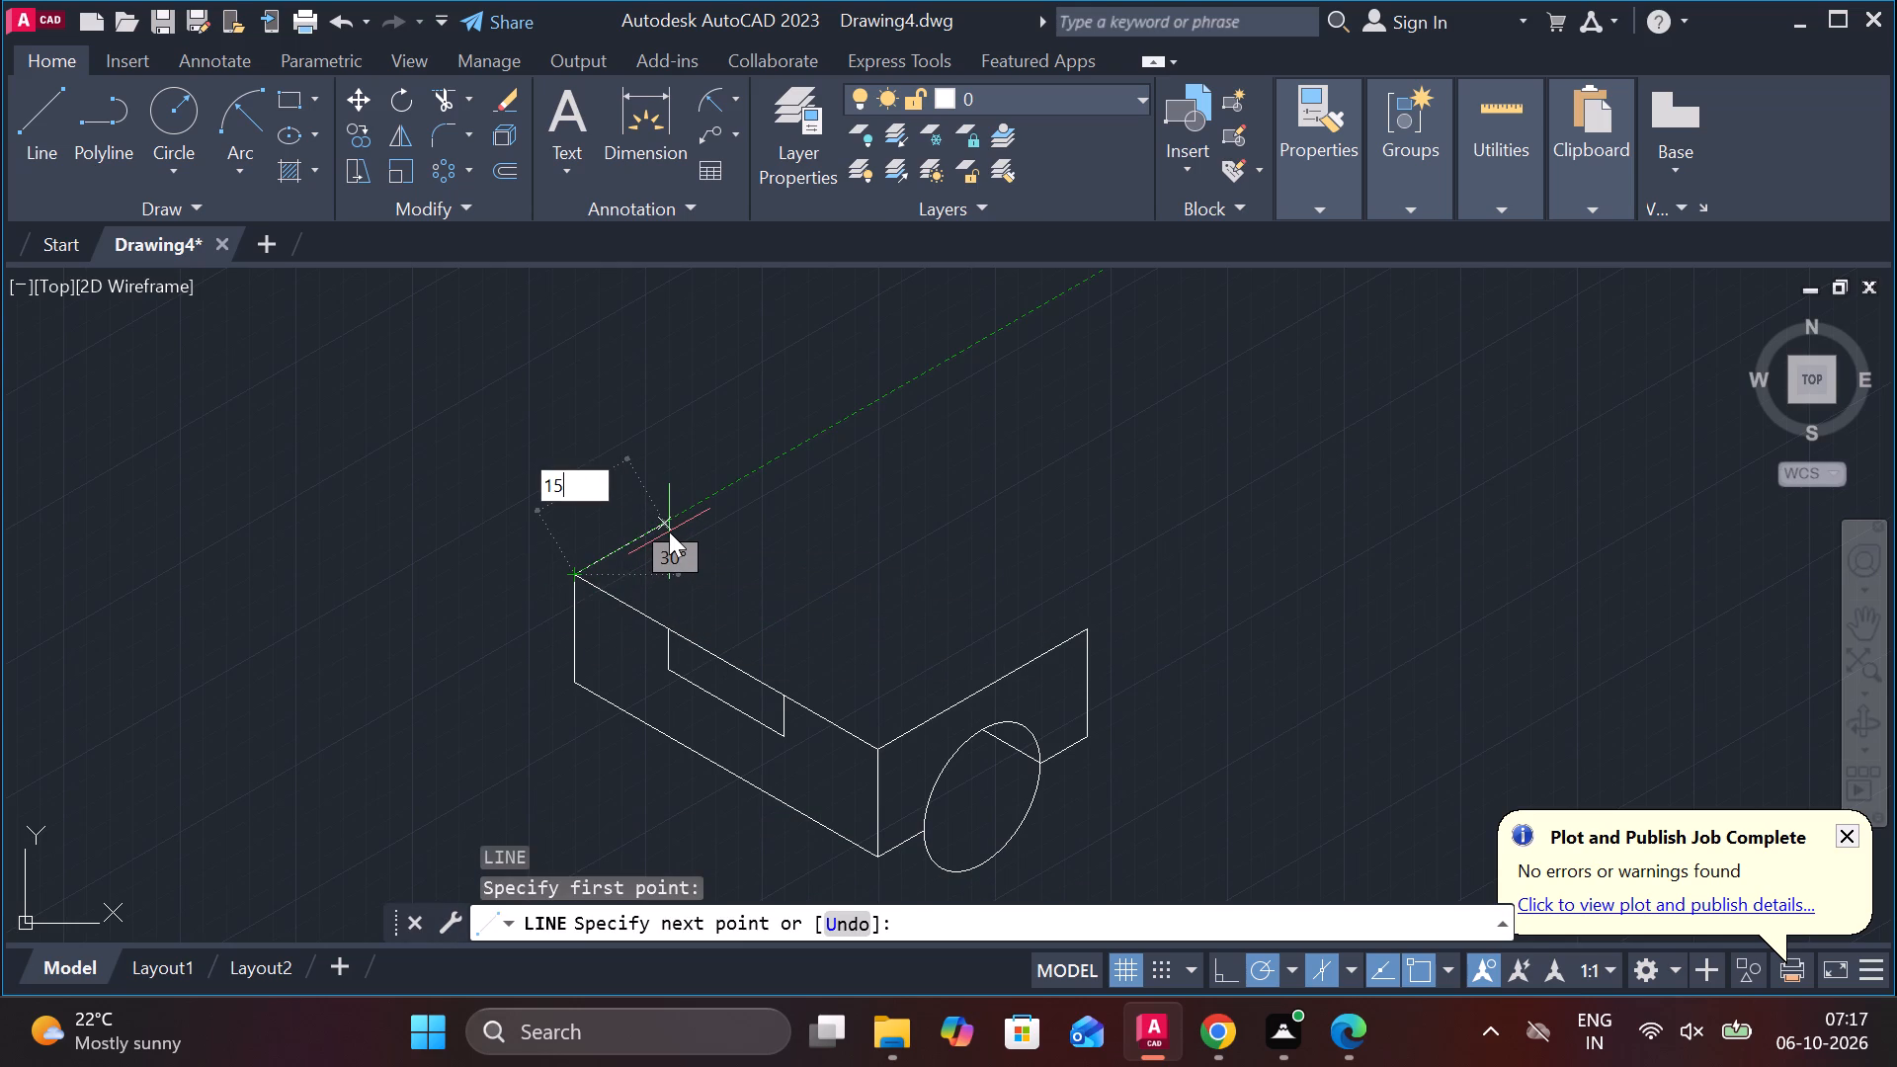
key(Return)
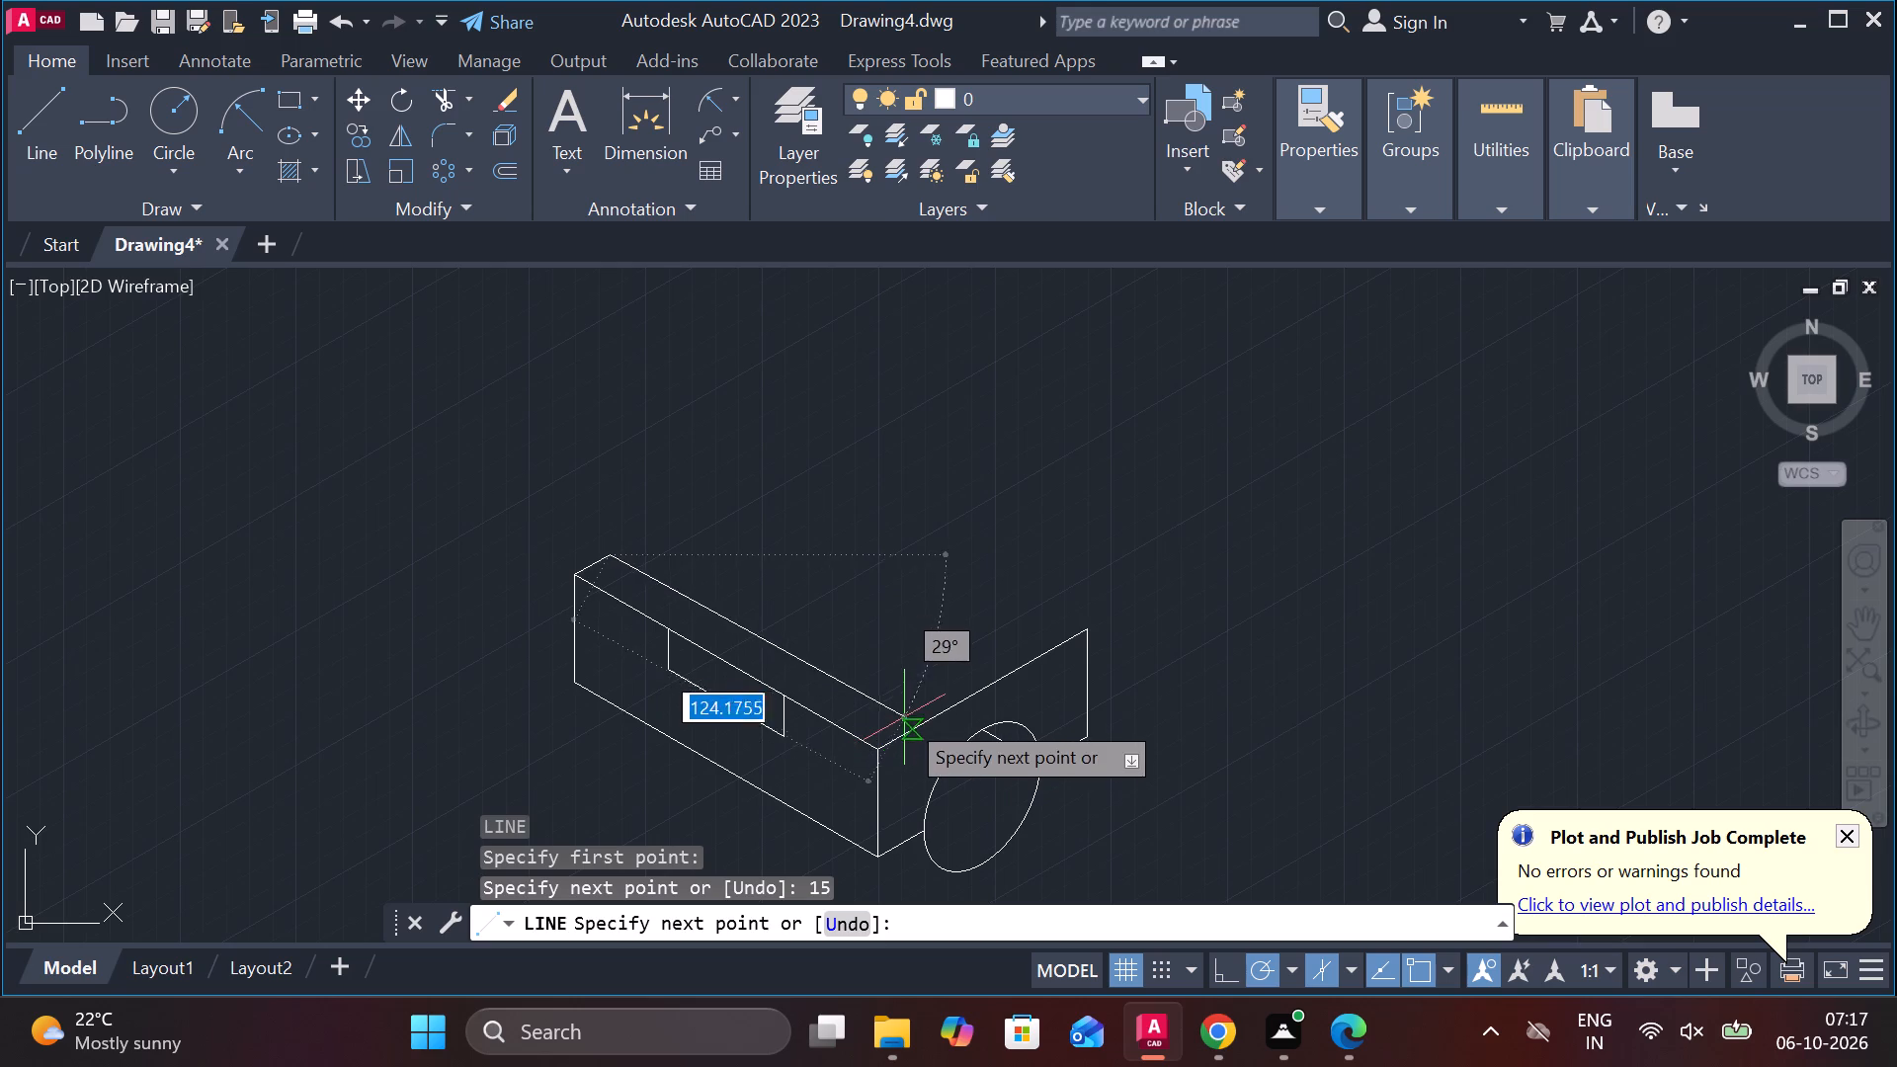
scroll(923, 751, up, 3)
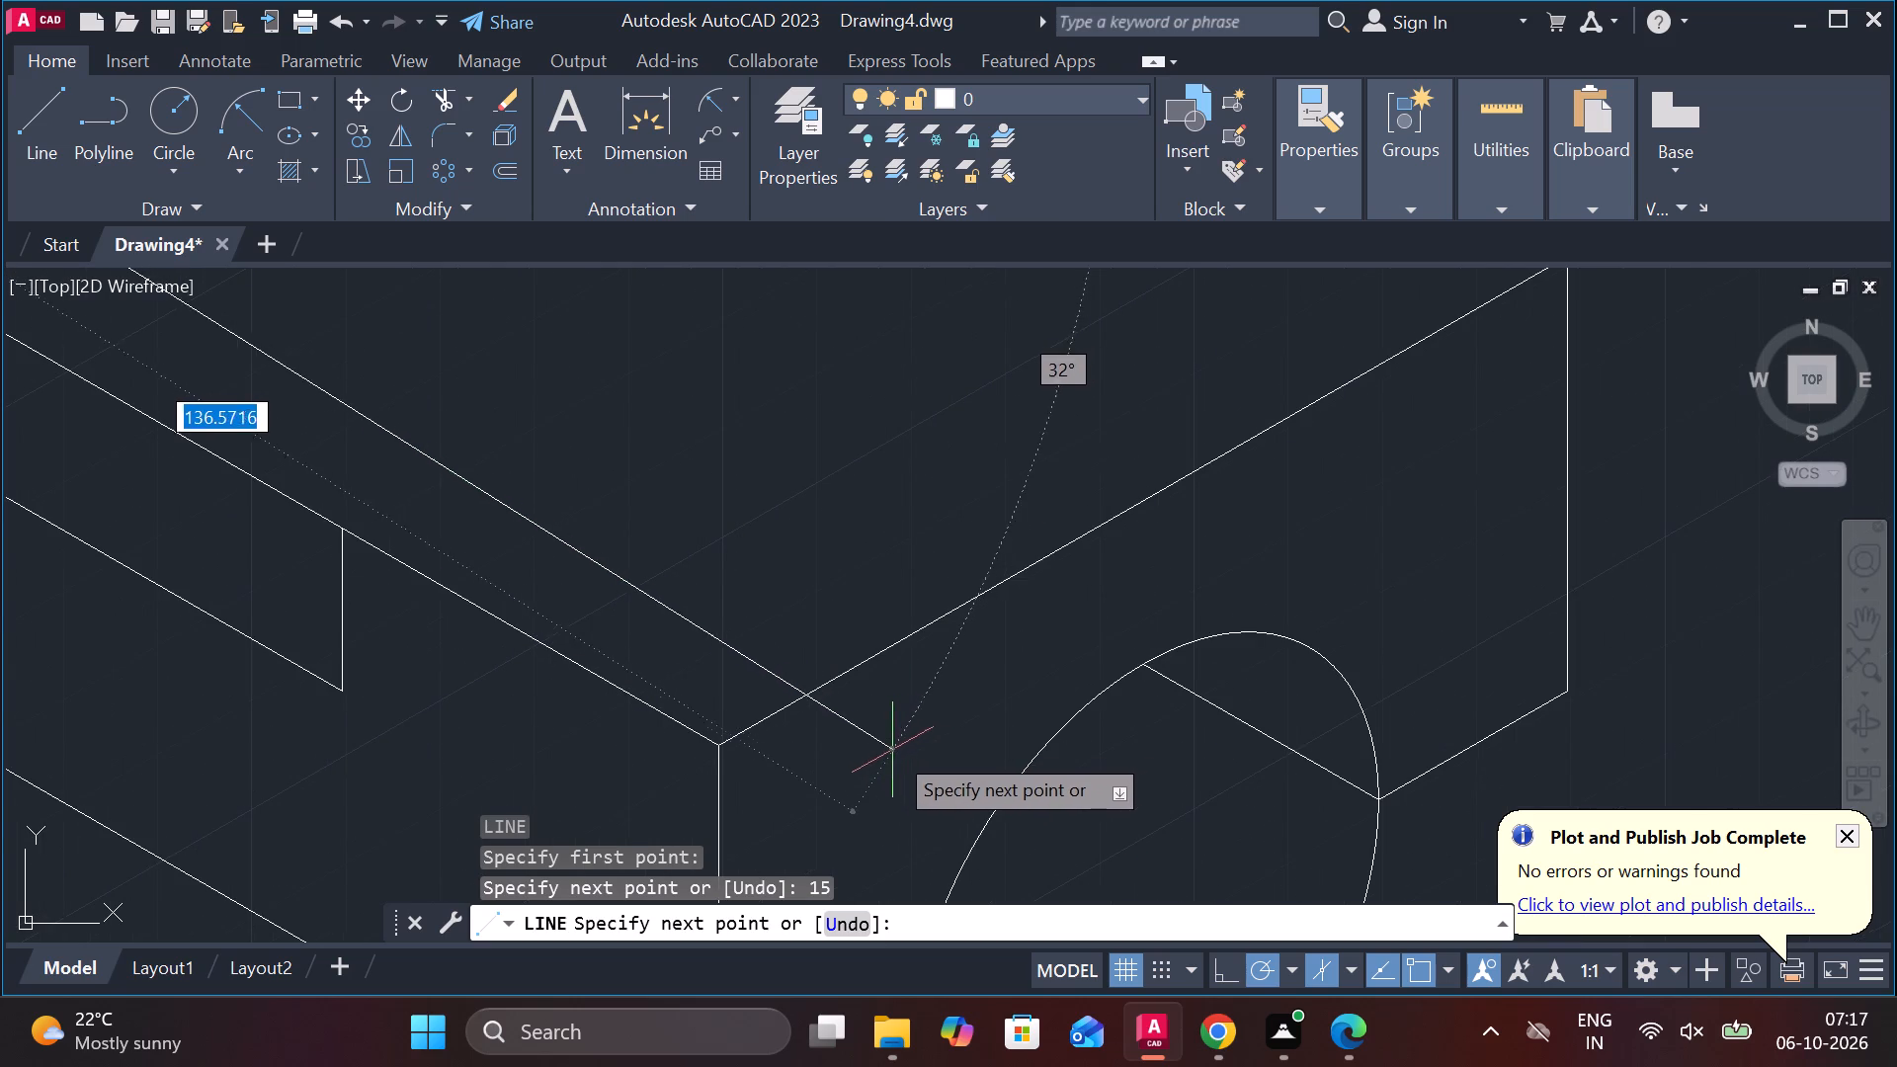
click(950, 725)
key(Escape)
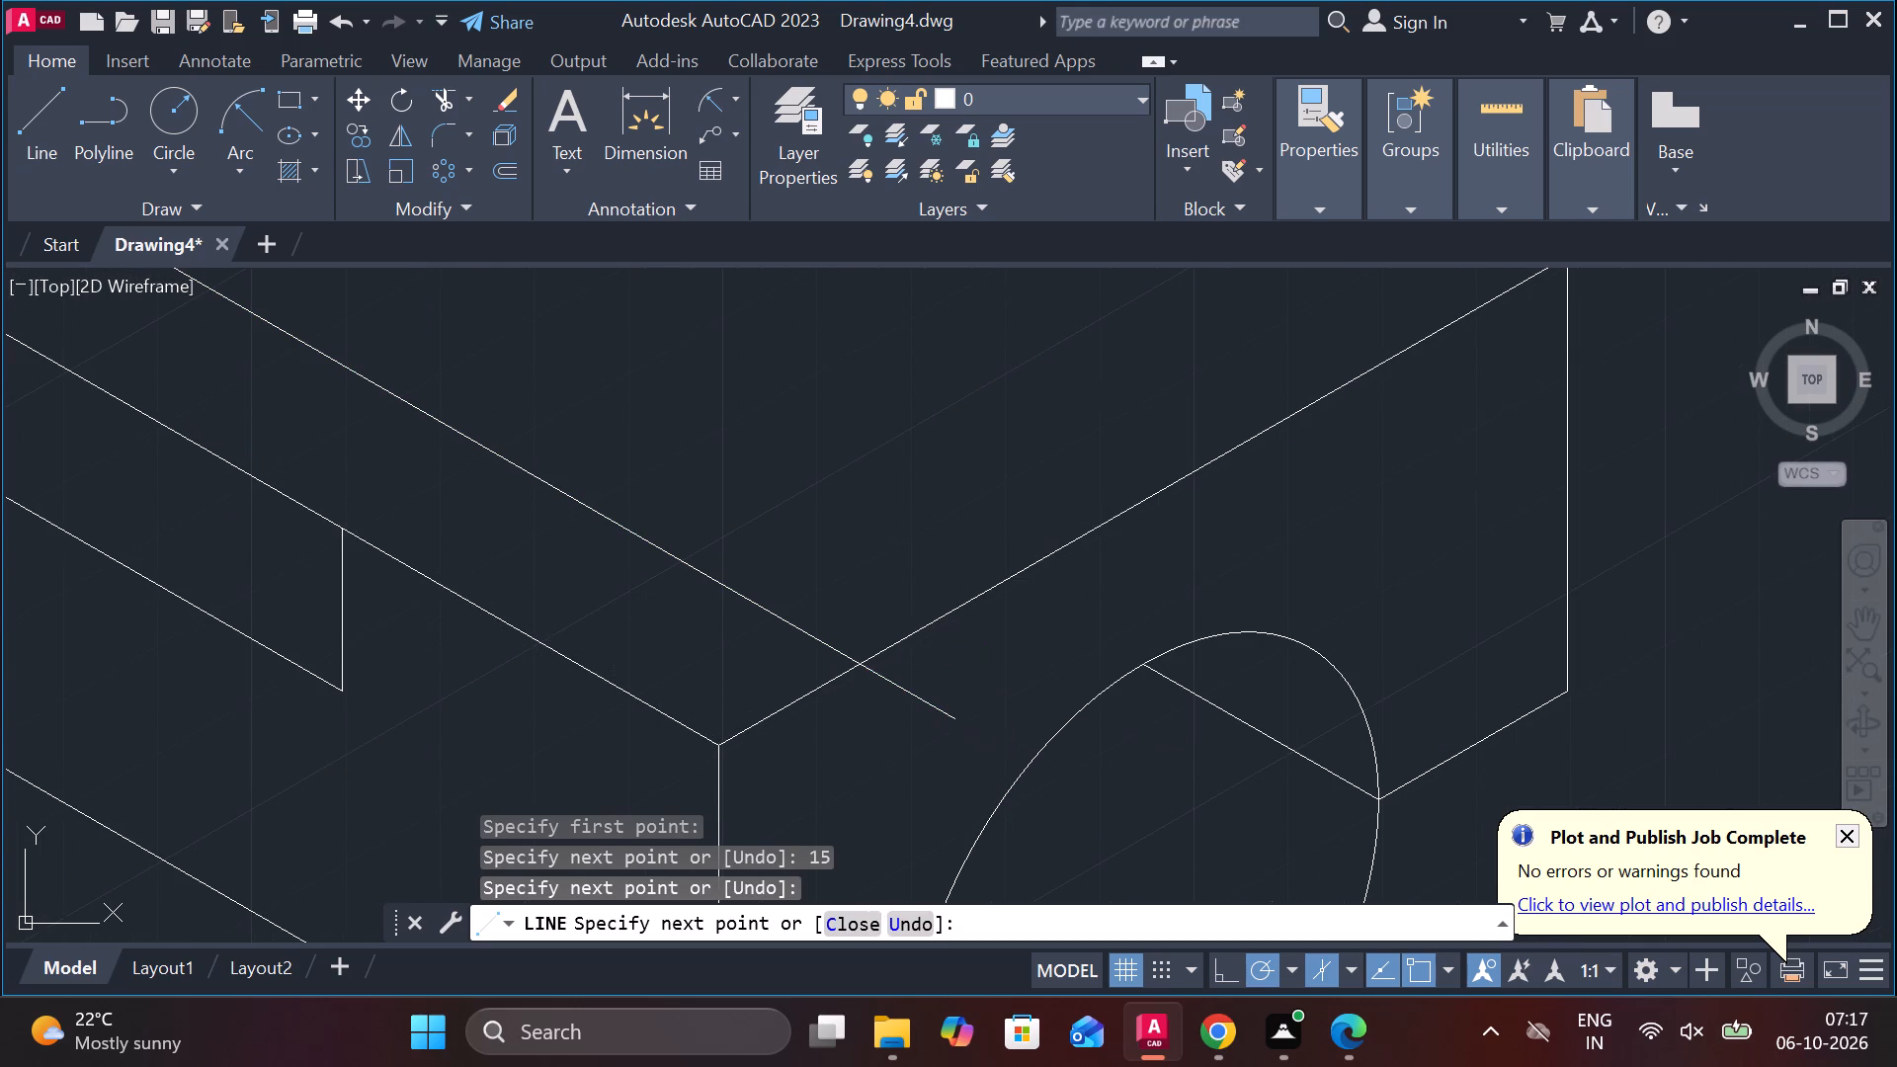
Trim the 330° line's overshoot beyond the end face's top edge.
text(TR)
key(Return)
click(938, 703)
scroll(918, 679, down, 3)
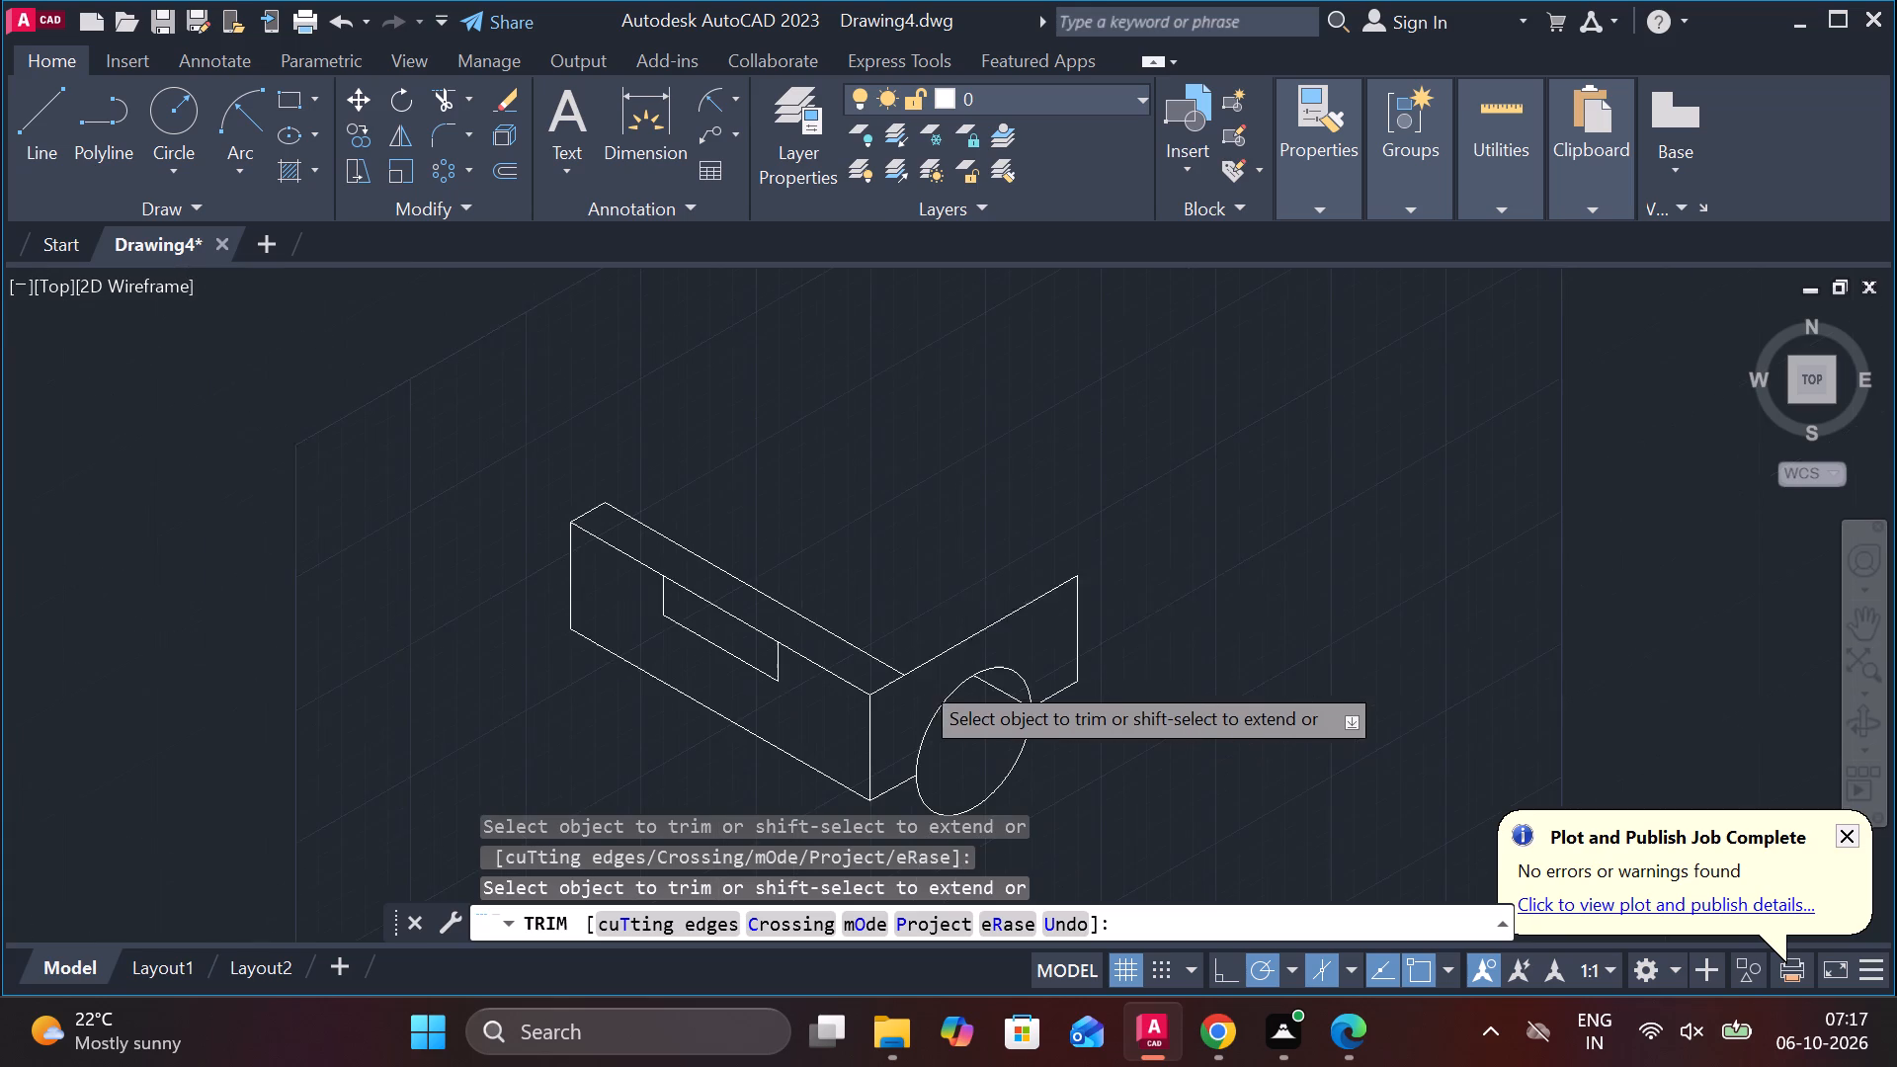
Draw a line at 30° from the notch's far upper corner, across the top strip and slightly past its inner edge.
middle_drag(868, 552, 963, 616)
scroll(925, 592, up, 1)
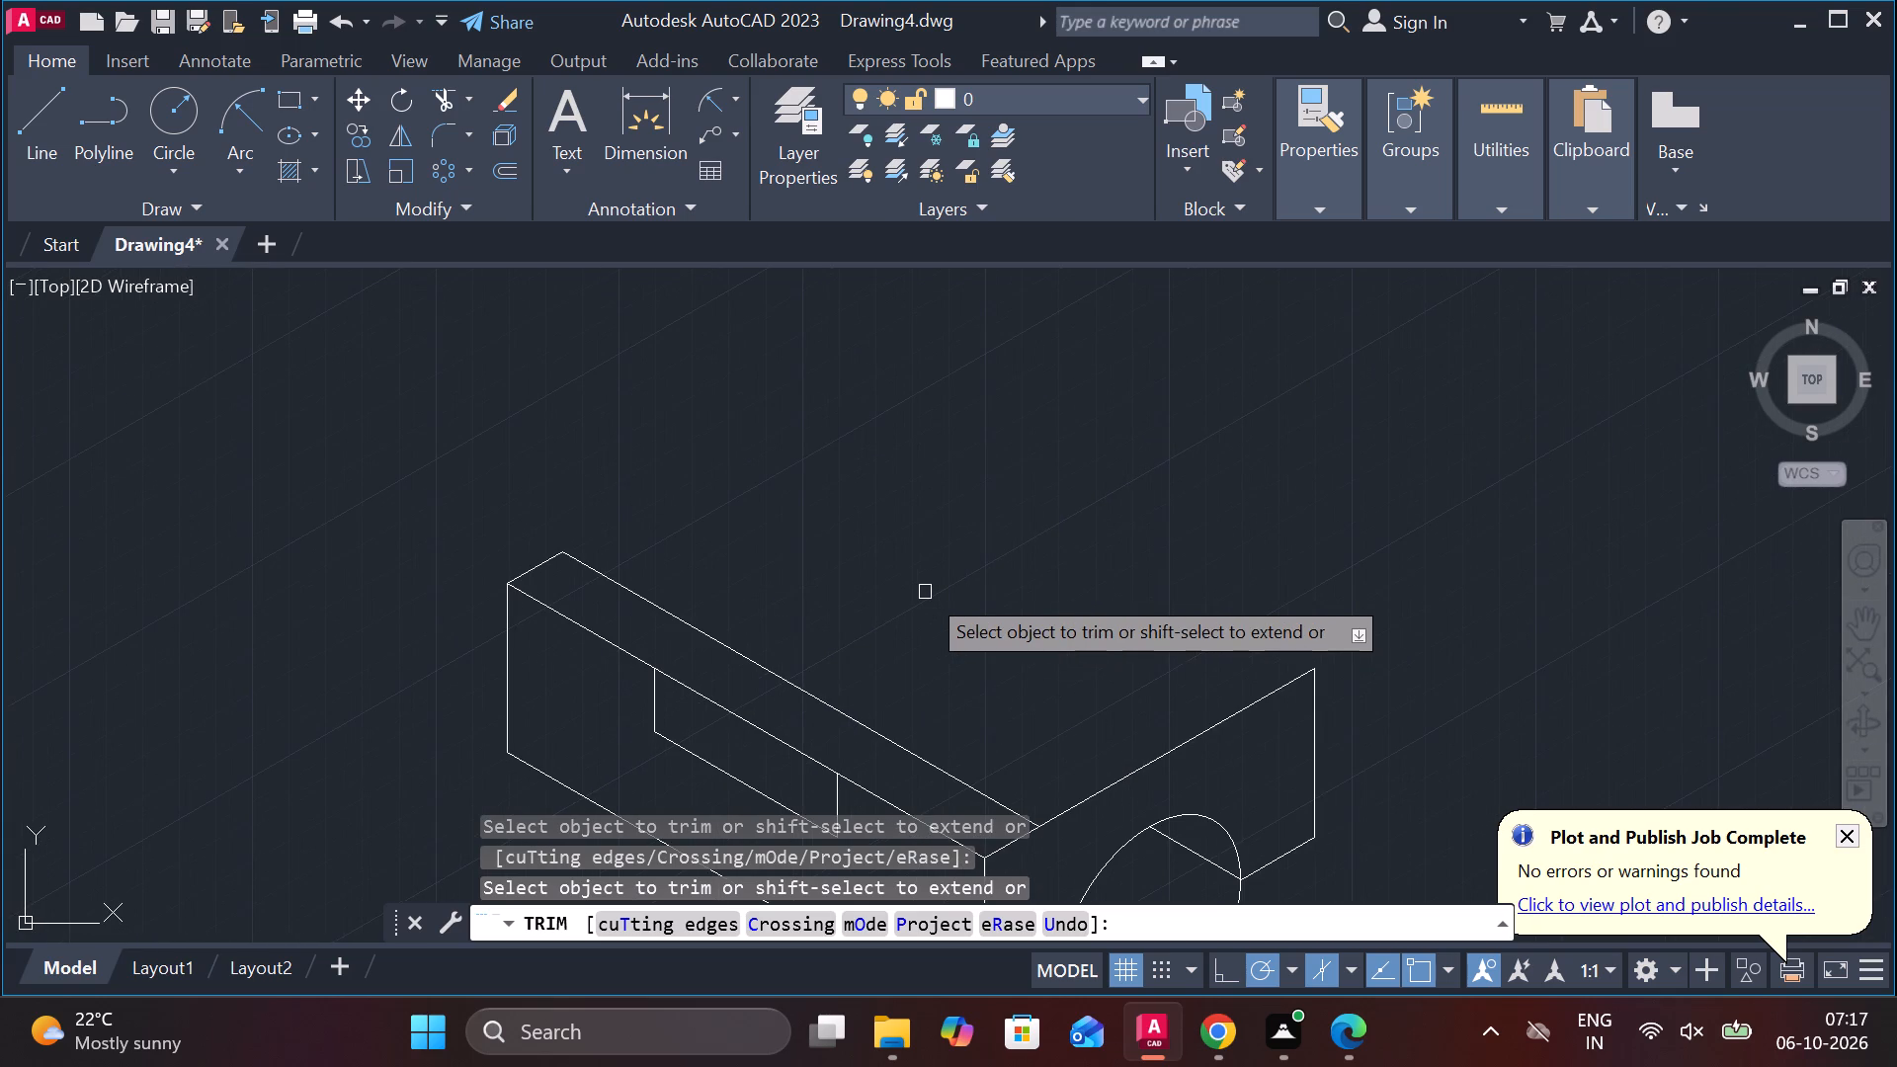
key(l)
key(Return)
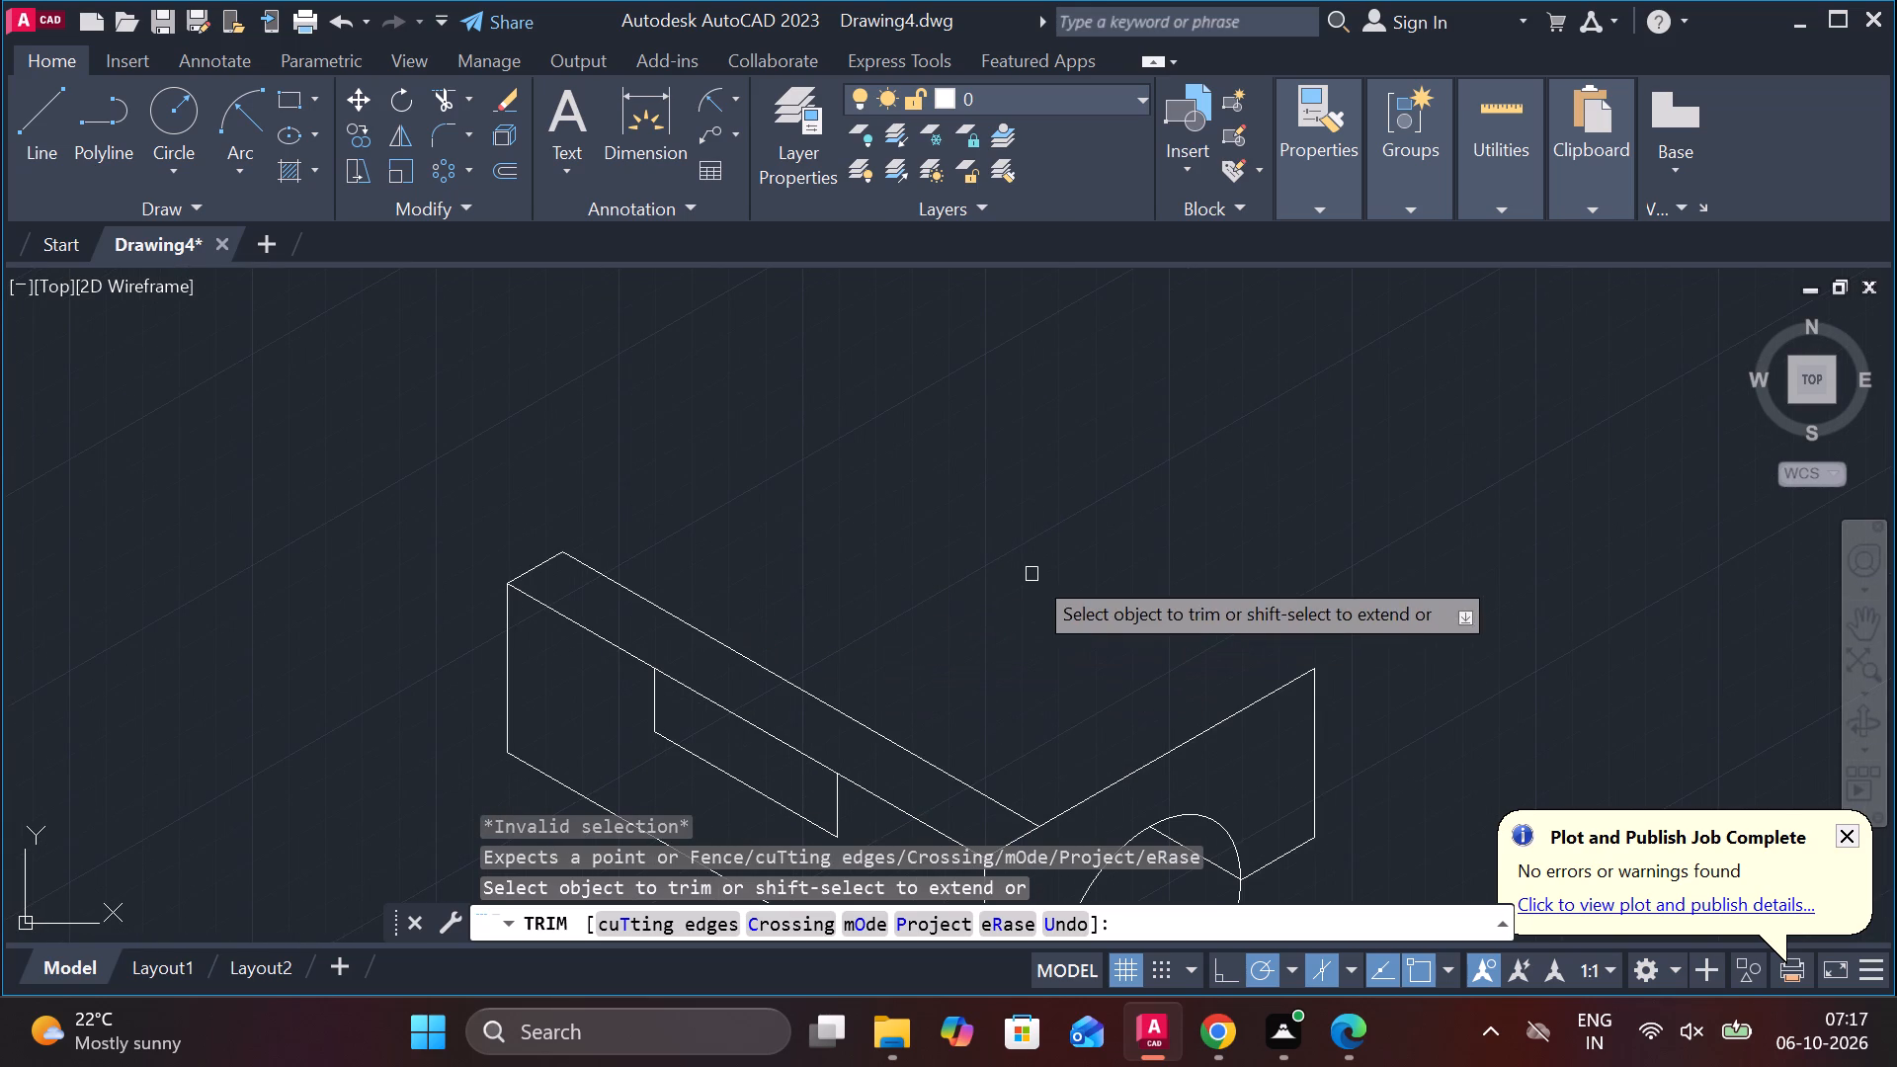
key(Escape)
key(l)
key(Return)
scroll(635, 612, up, 2)
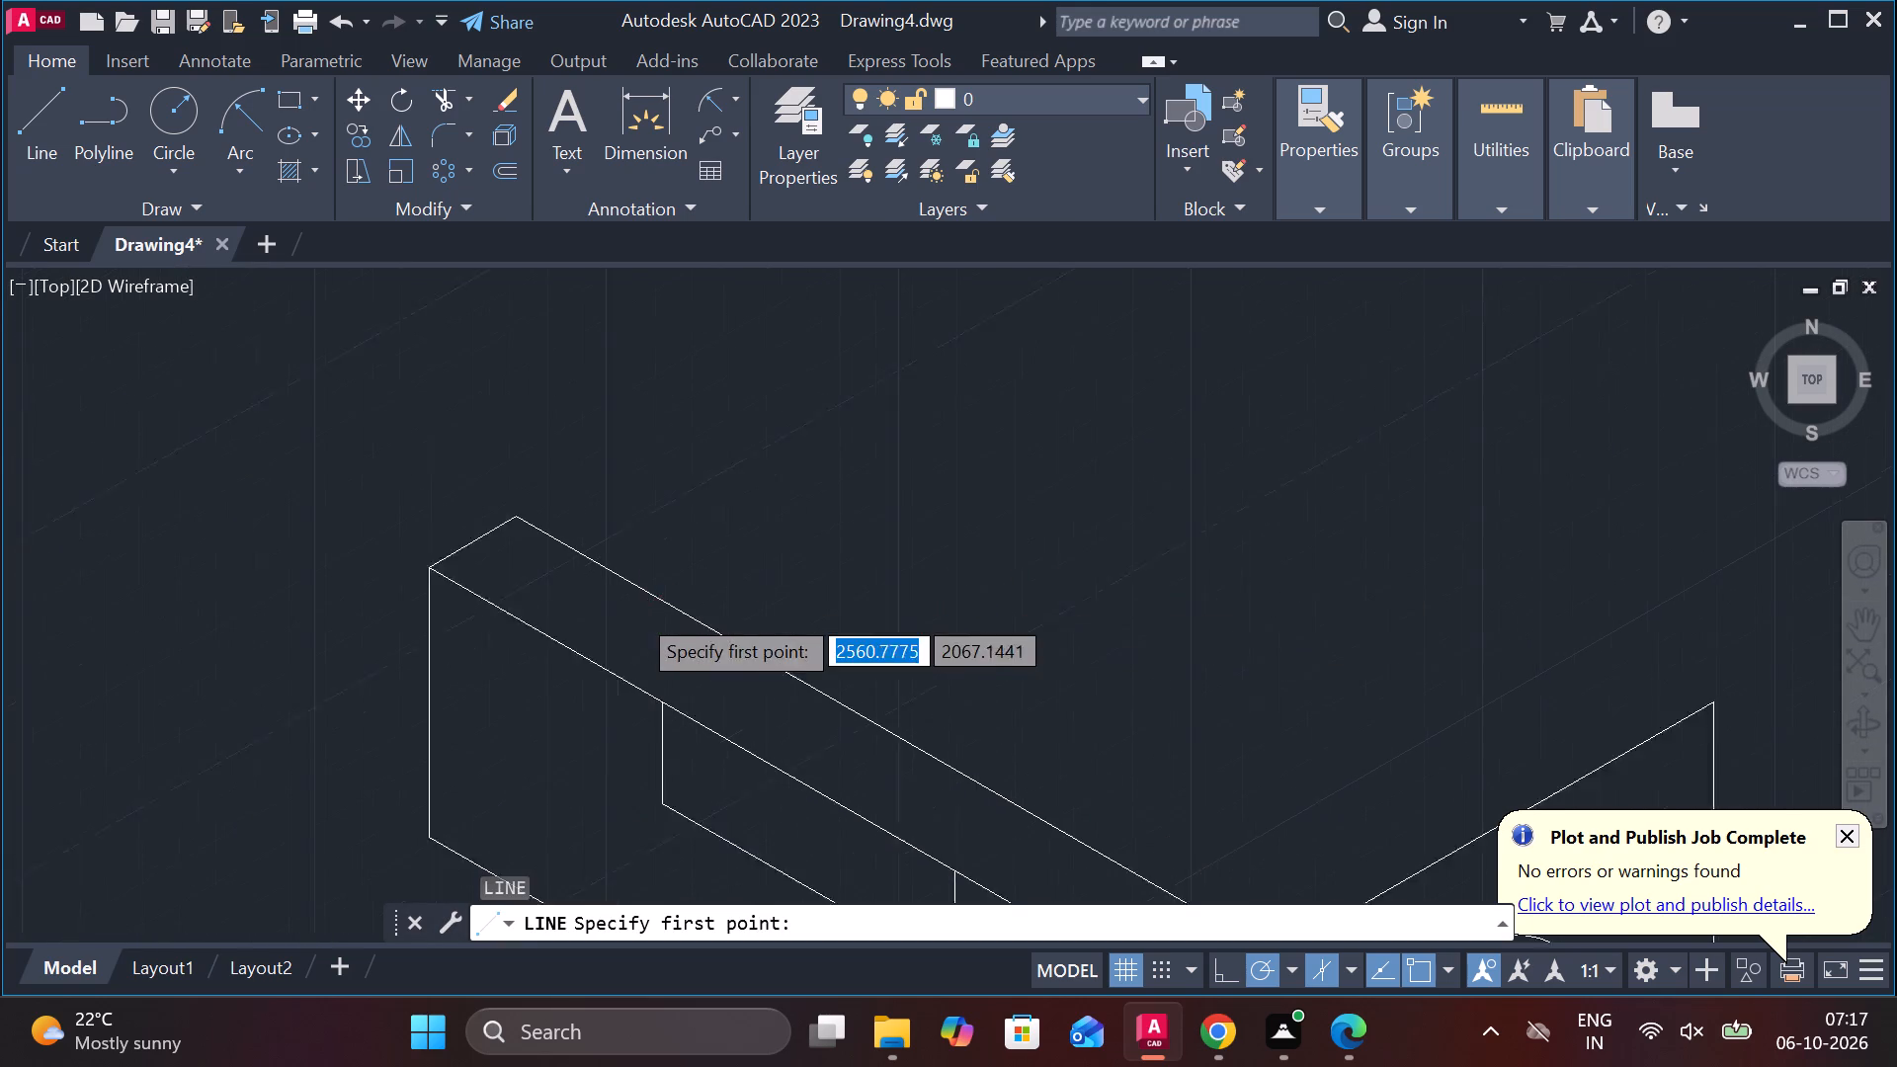
click(673, 757)
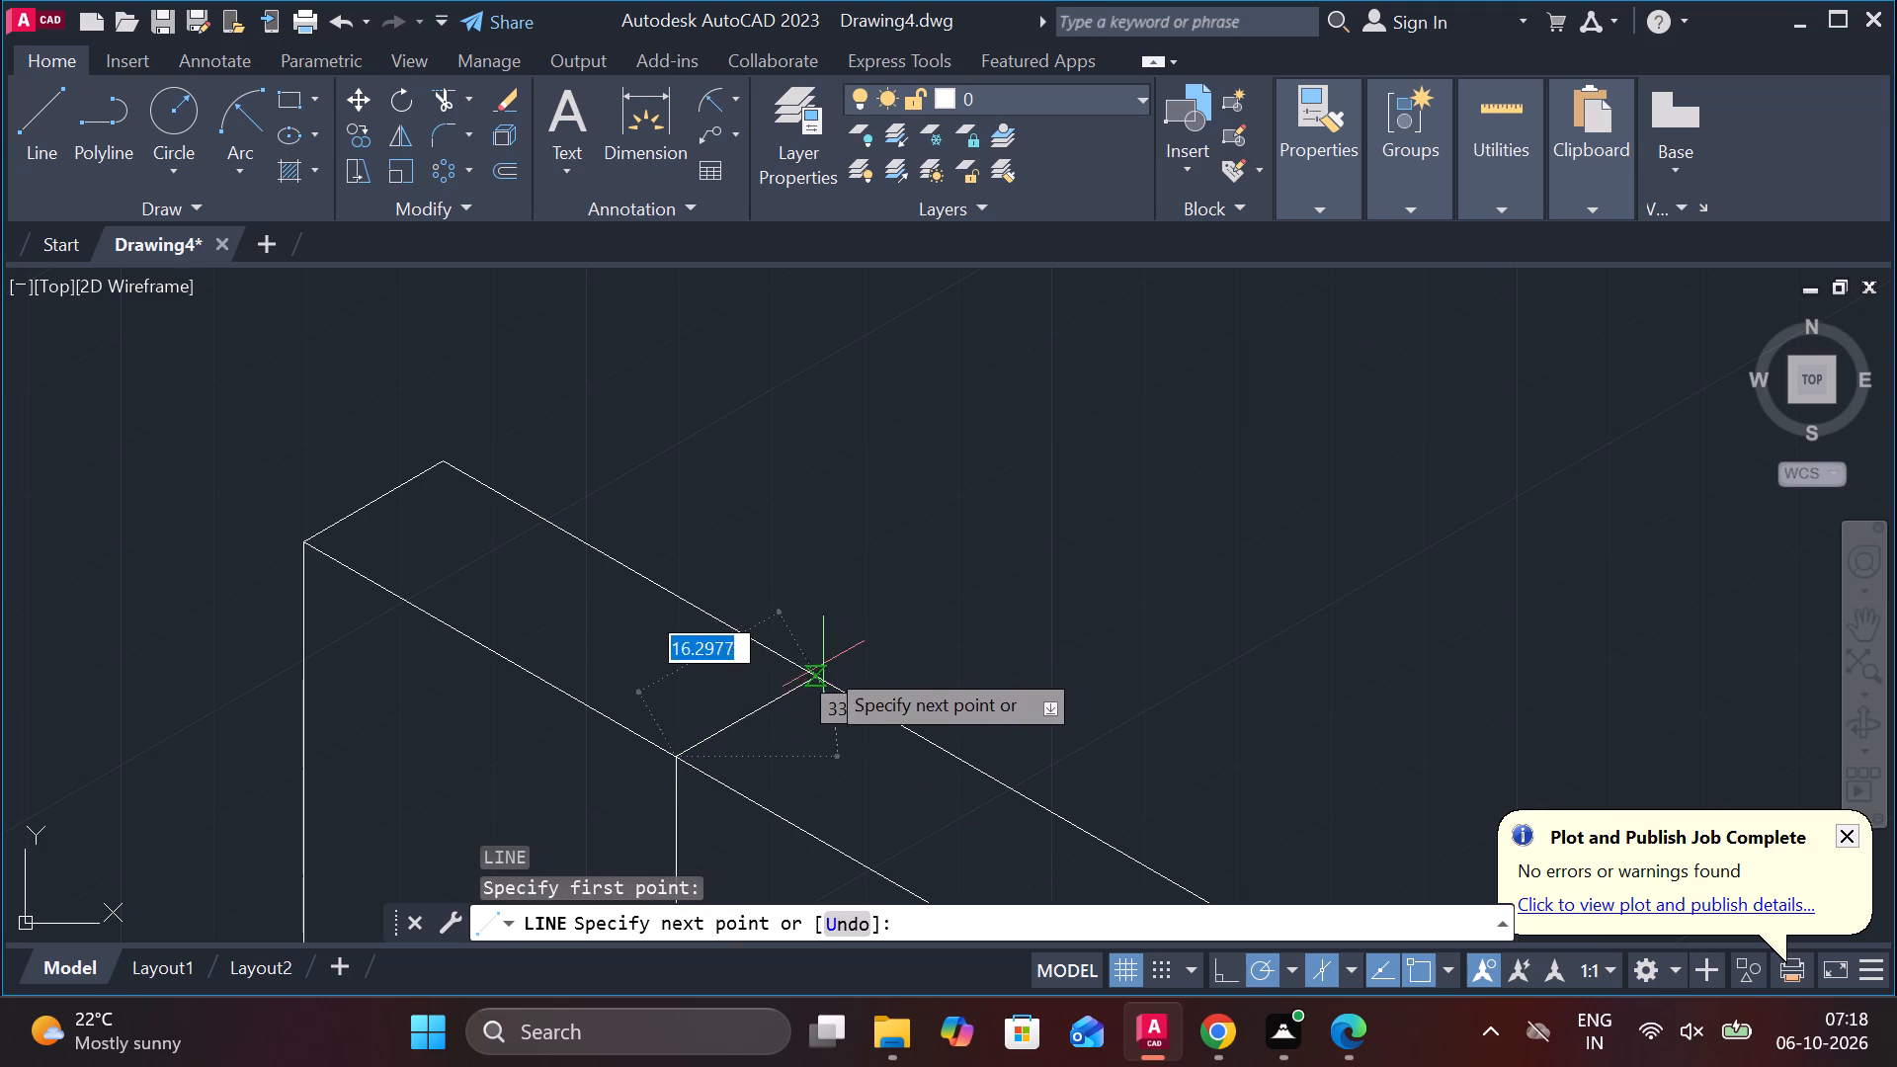
click(884, 658)
key(Escape)
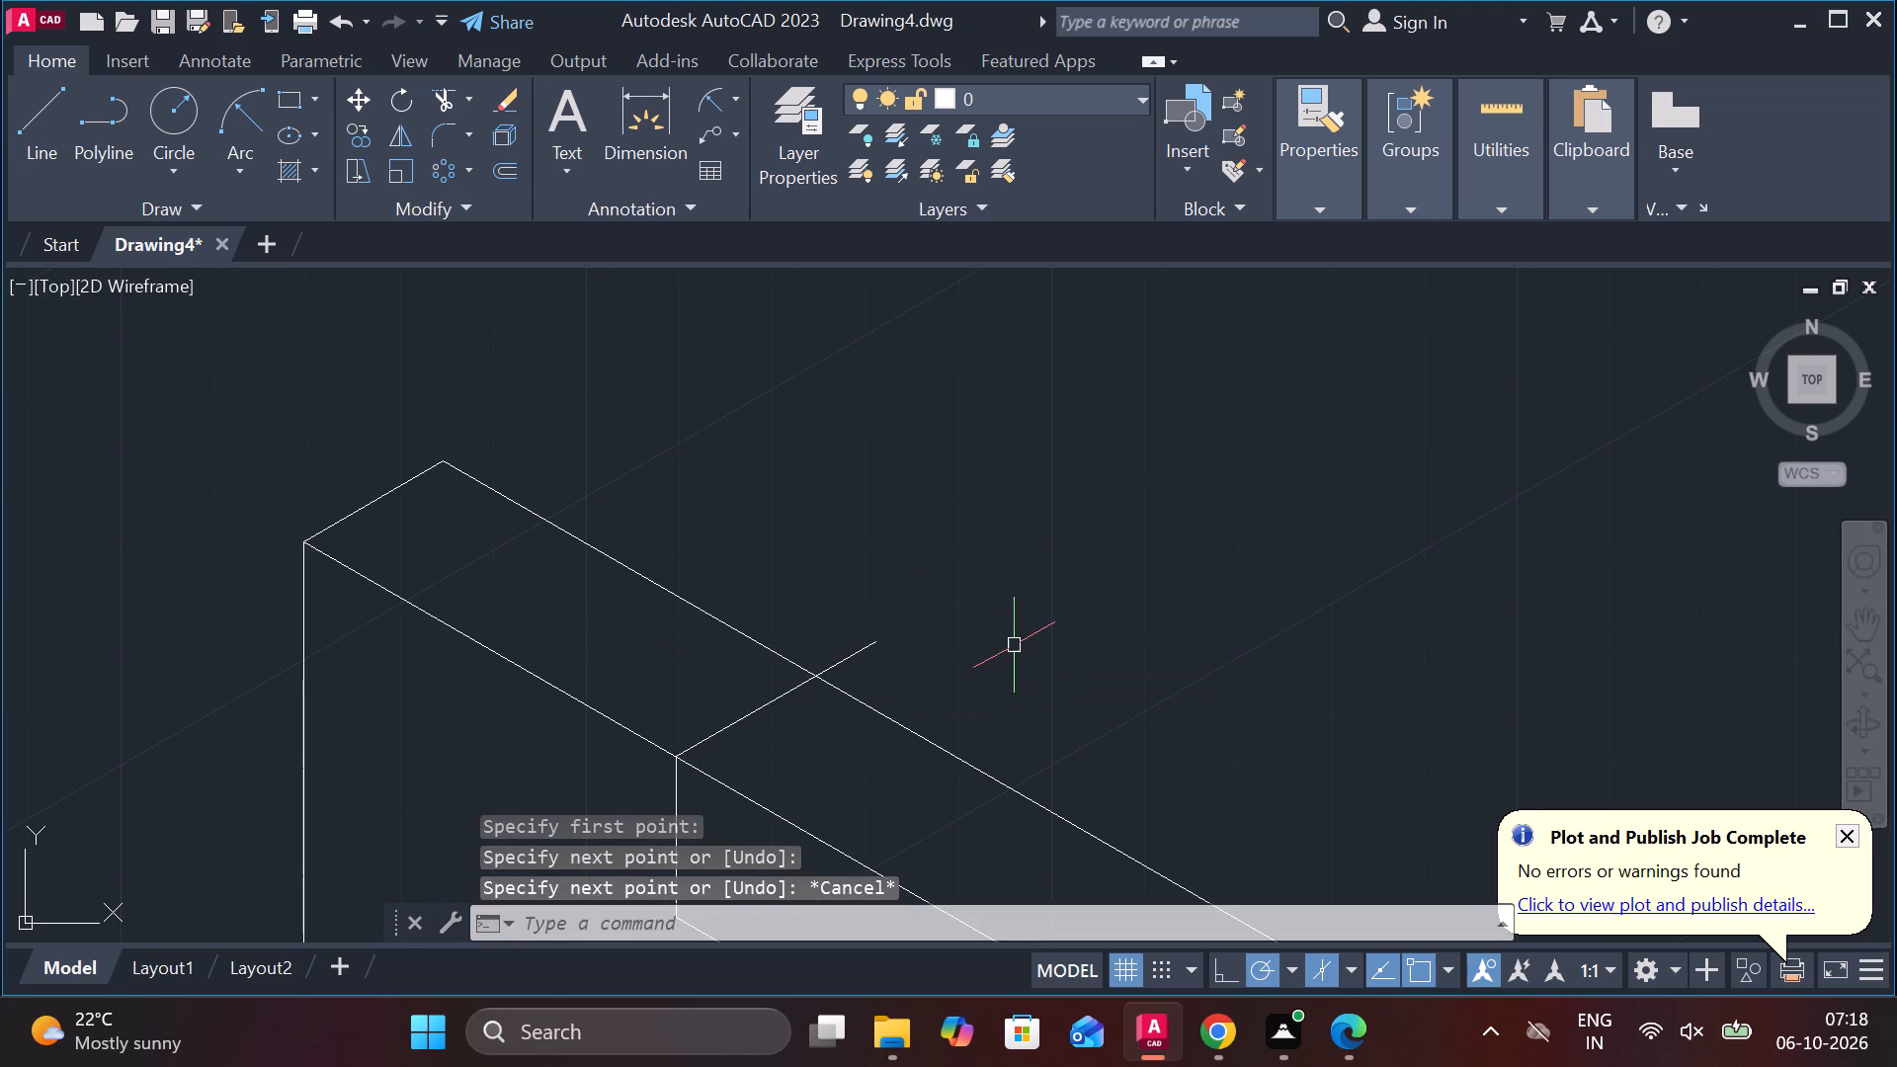
Draw a matching 30° line from the notch's near upper corner to slightly past the strip's inner edge.
key(l)
key(Return)
scroll(1014, 645, down, 1)
middle_drag(1014, 645, 1003, 645)
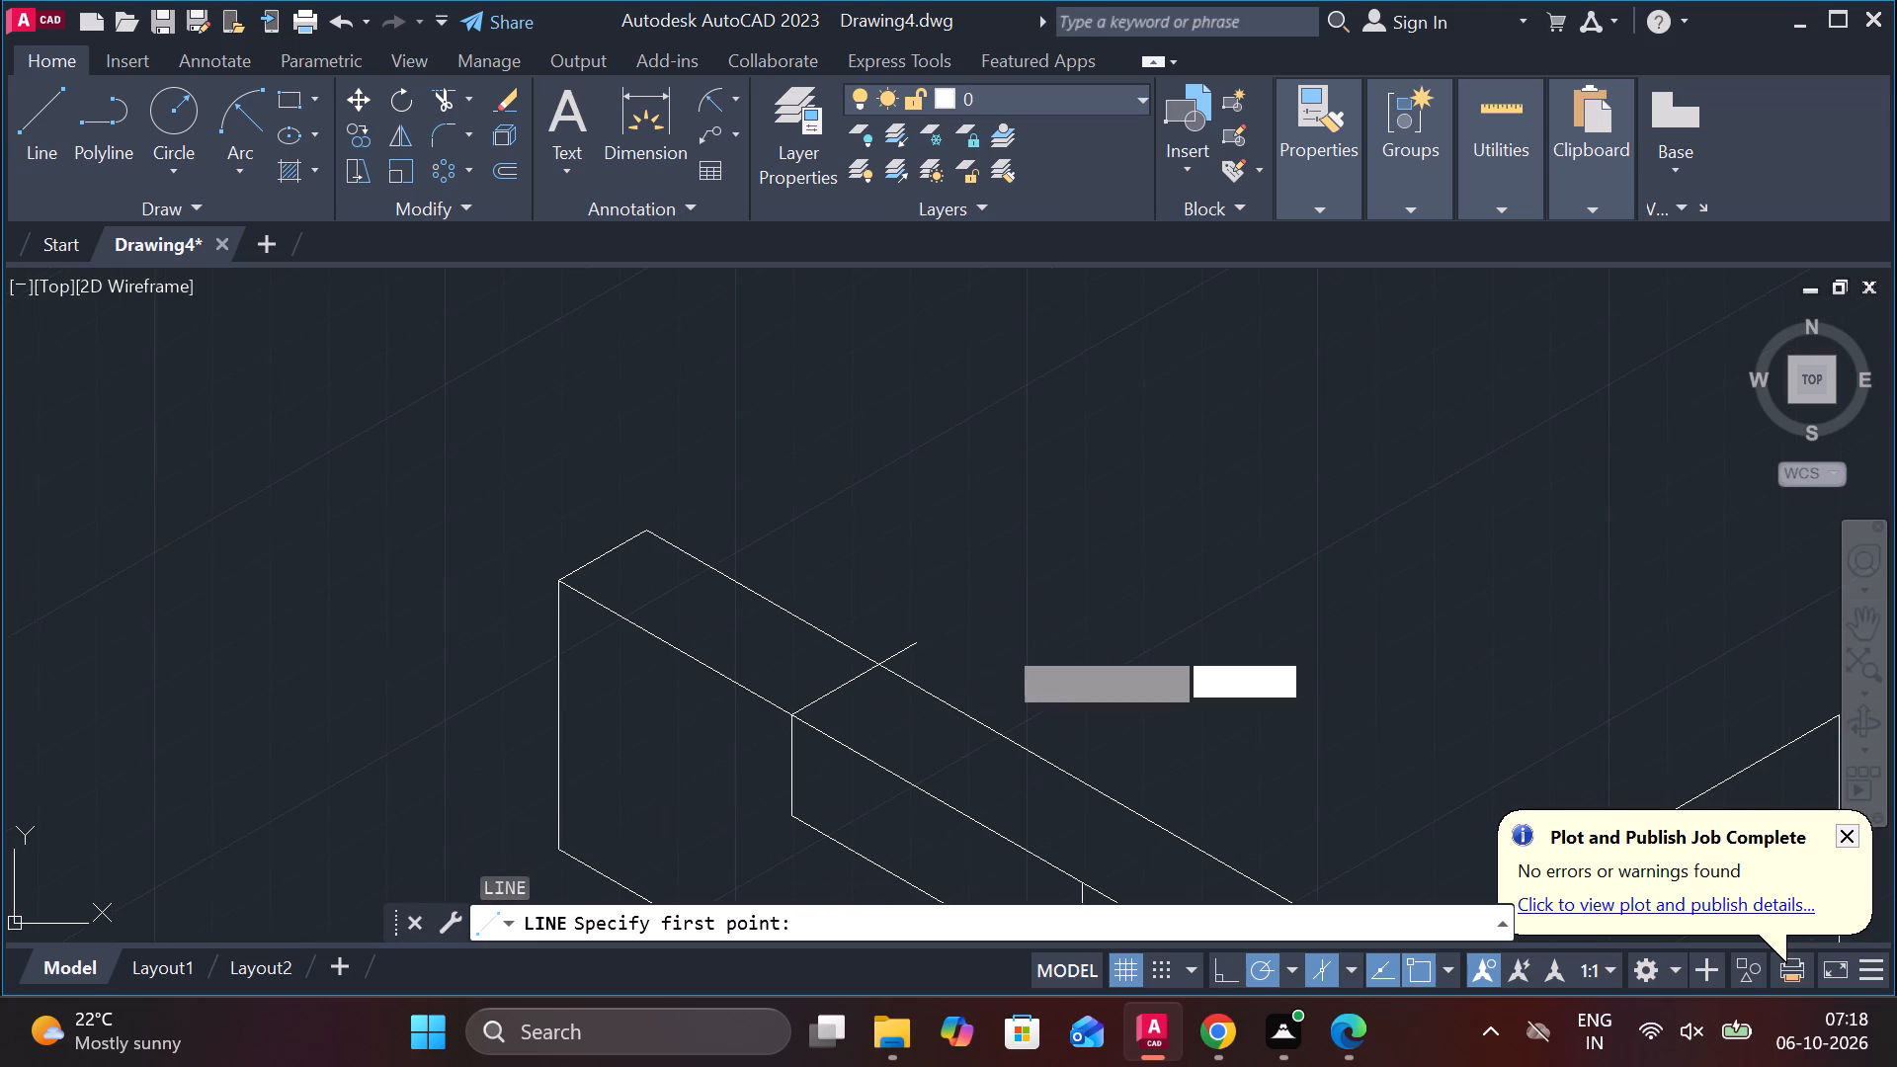
middle_drag(1029, 627, 881, 535)
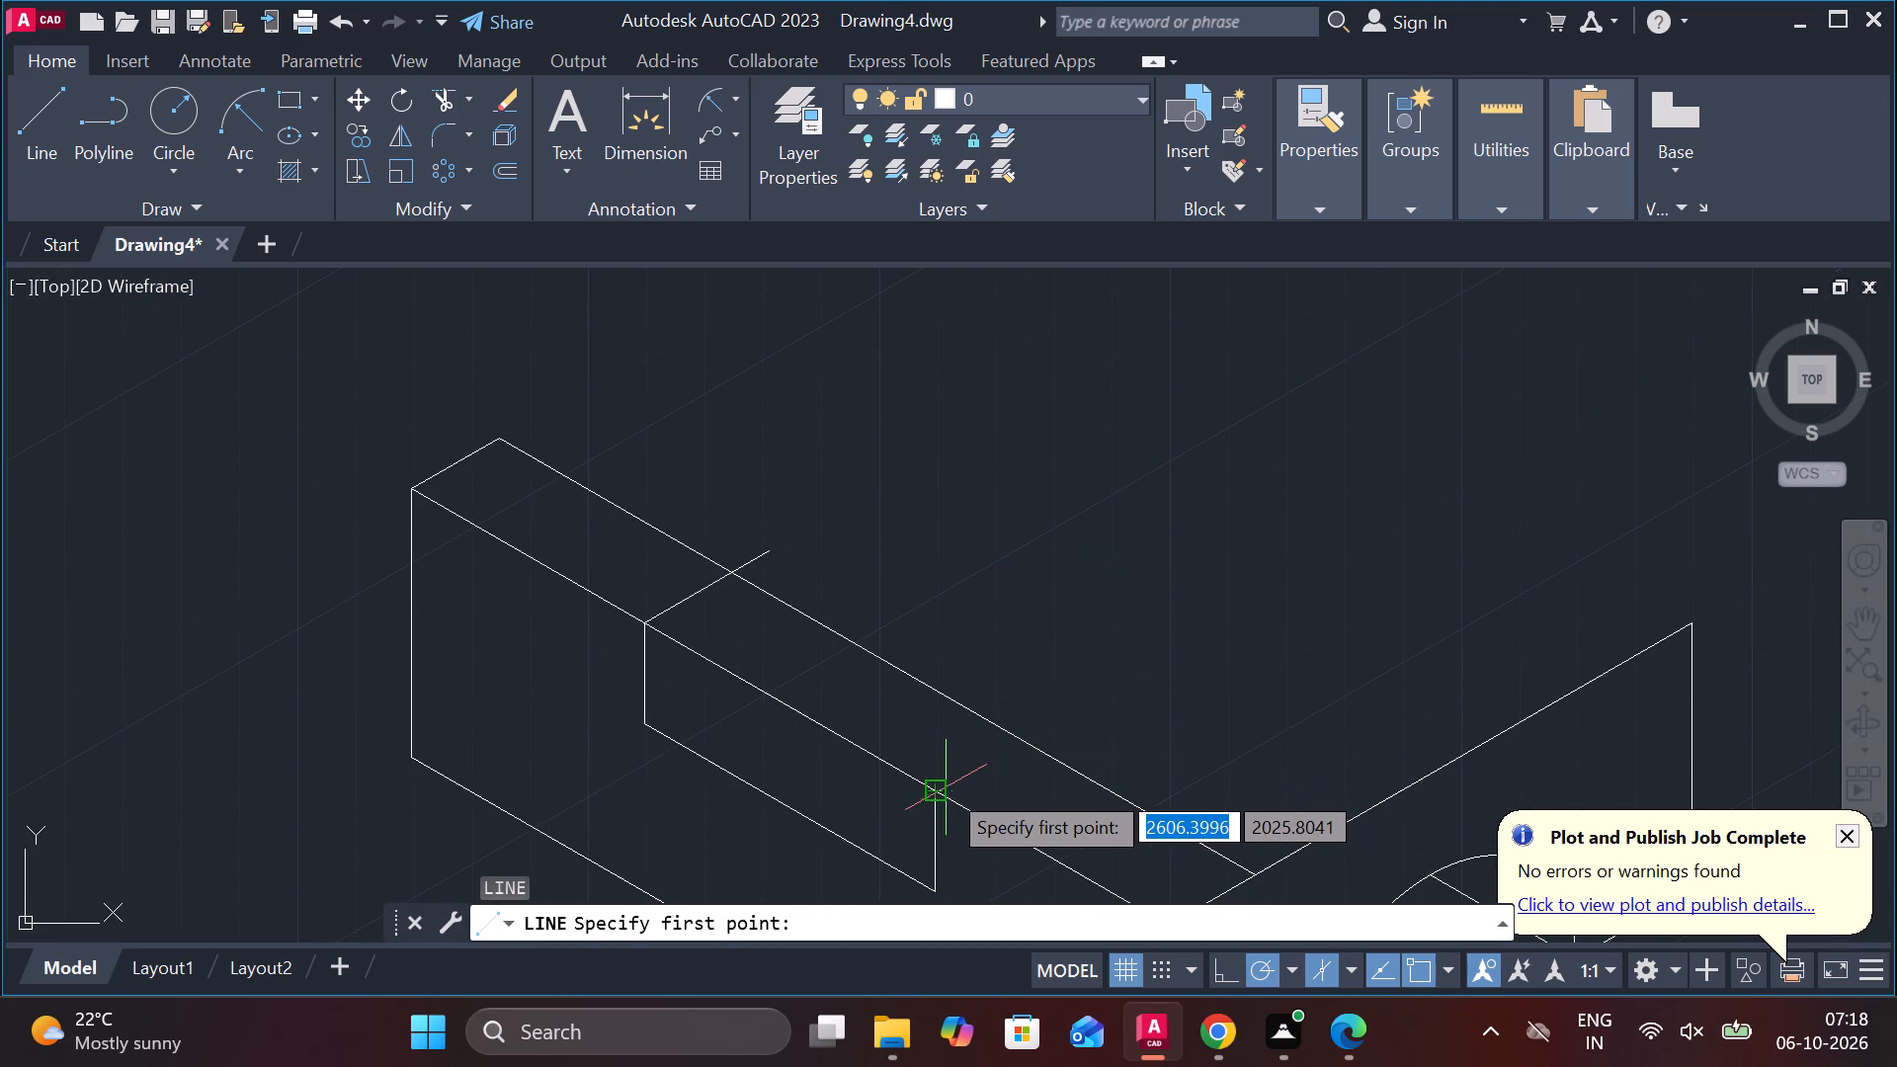
click(941, 788)
click(1079, 690)
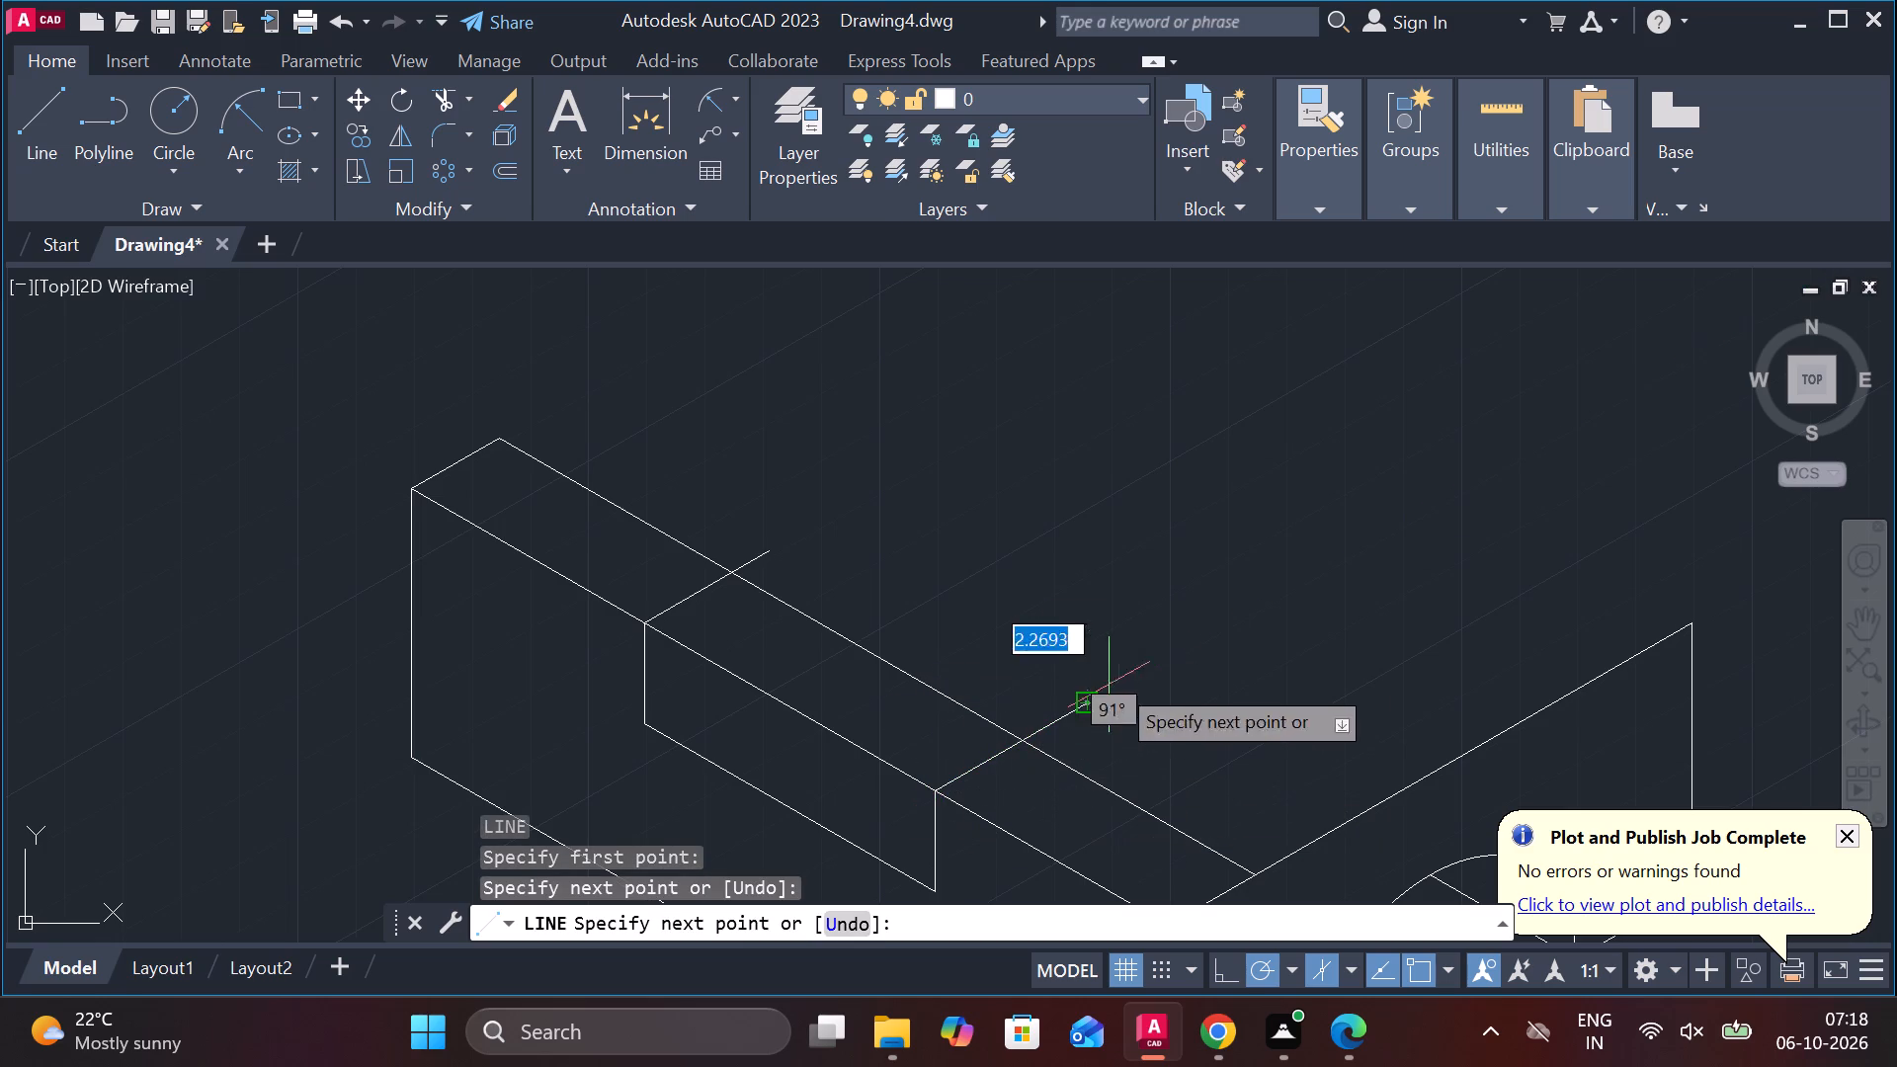
key(Escape)
Trim both 30° lines' overshoots beyond the strip's inner edge, and the front top edge across the notch opening.
text(TR)
key(Return)
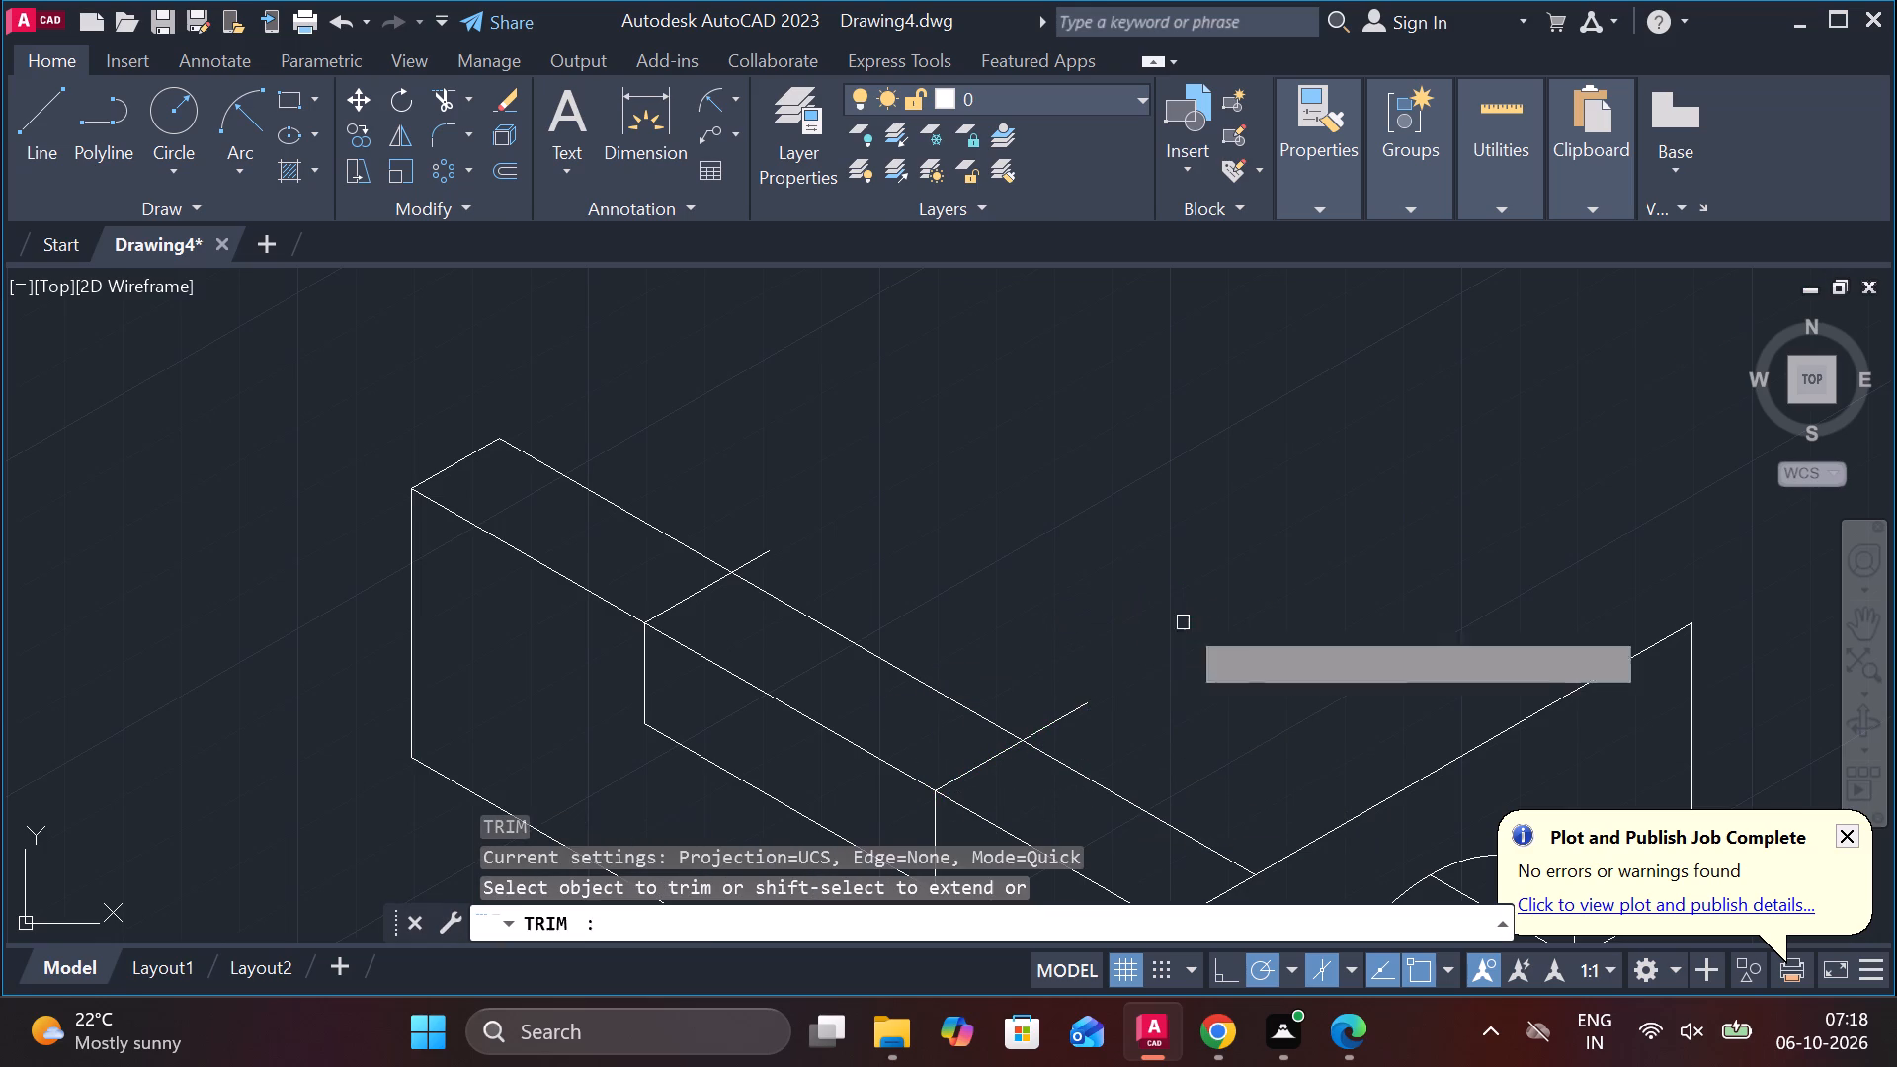
click(1056, 720)
click(772, 545)
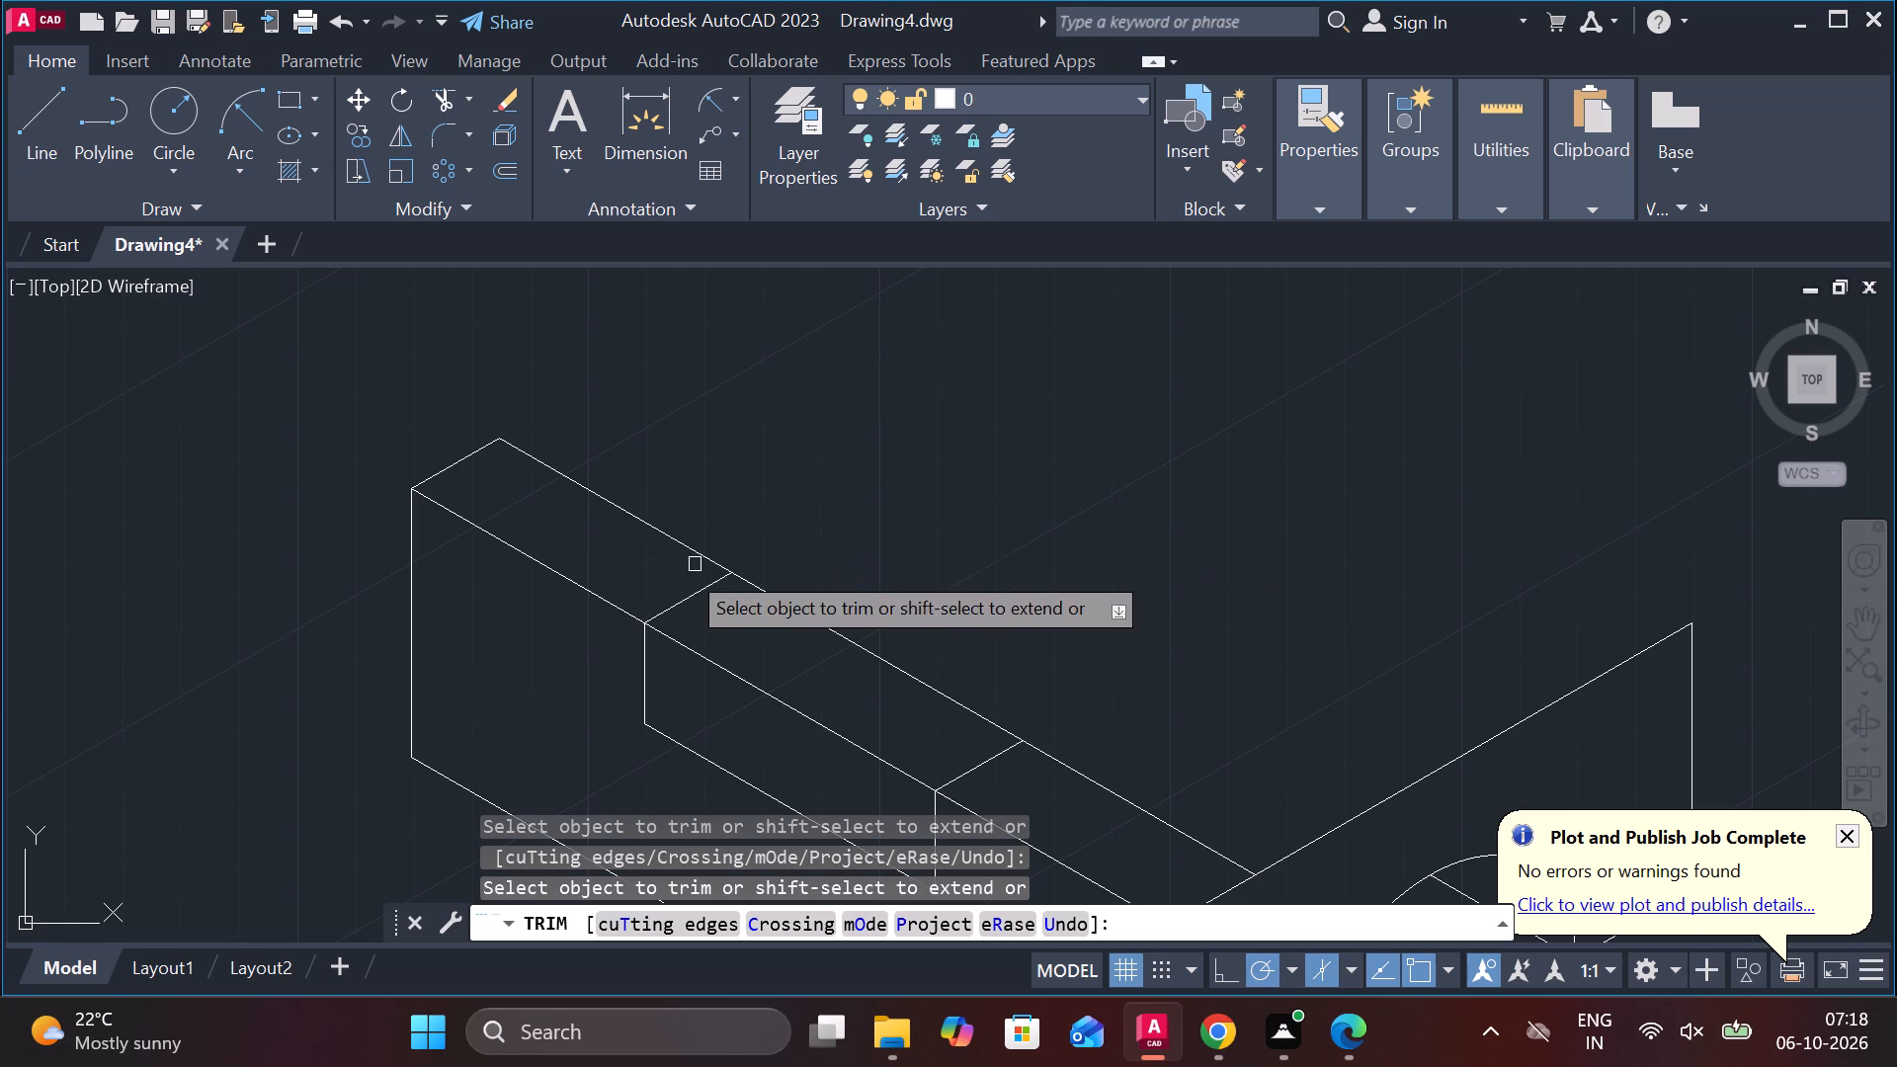
scroll(687, 587, down, 1)
middle_drag(841, 548, 935, 542)
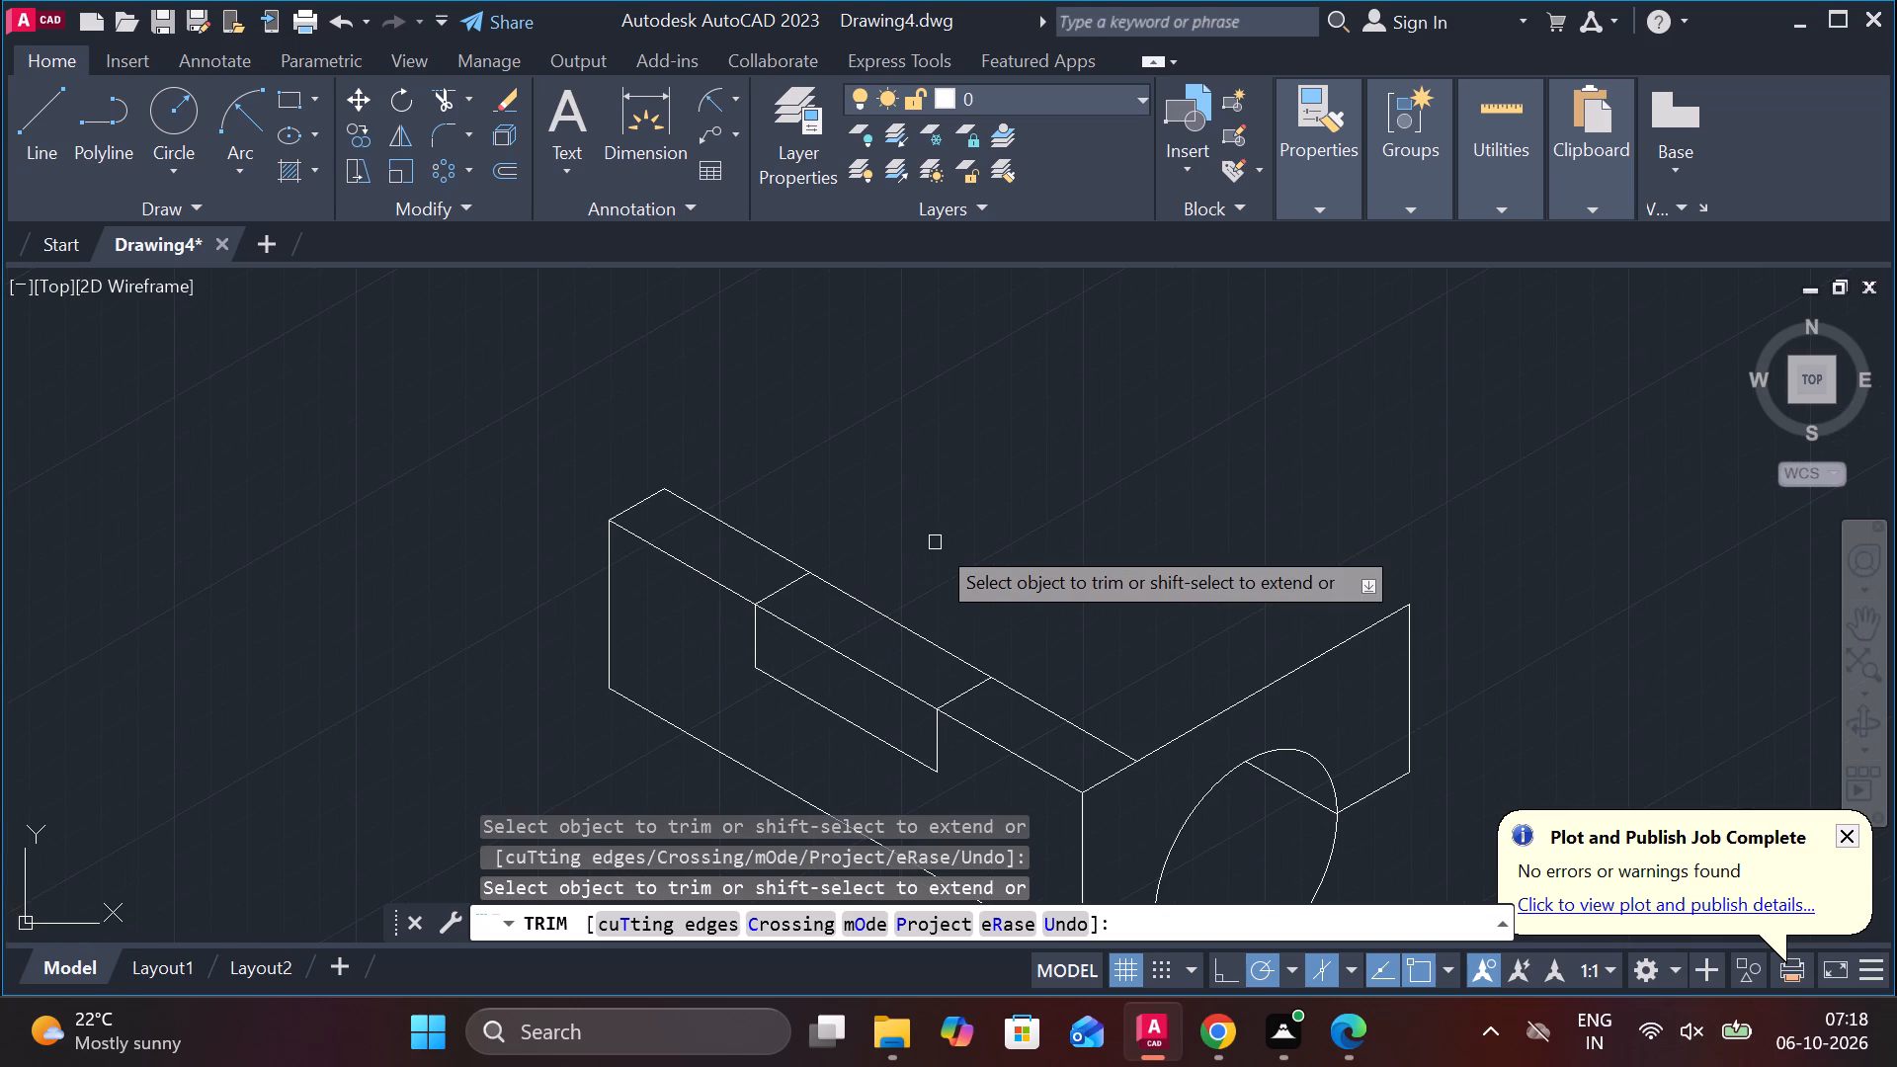
click(795, 635)
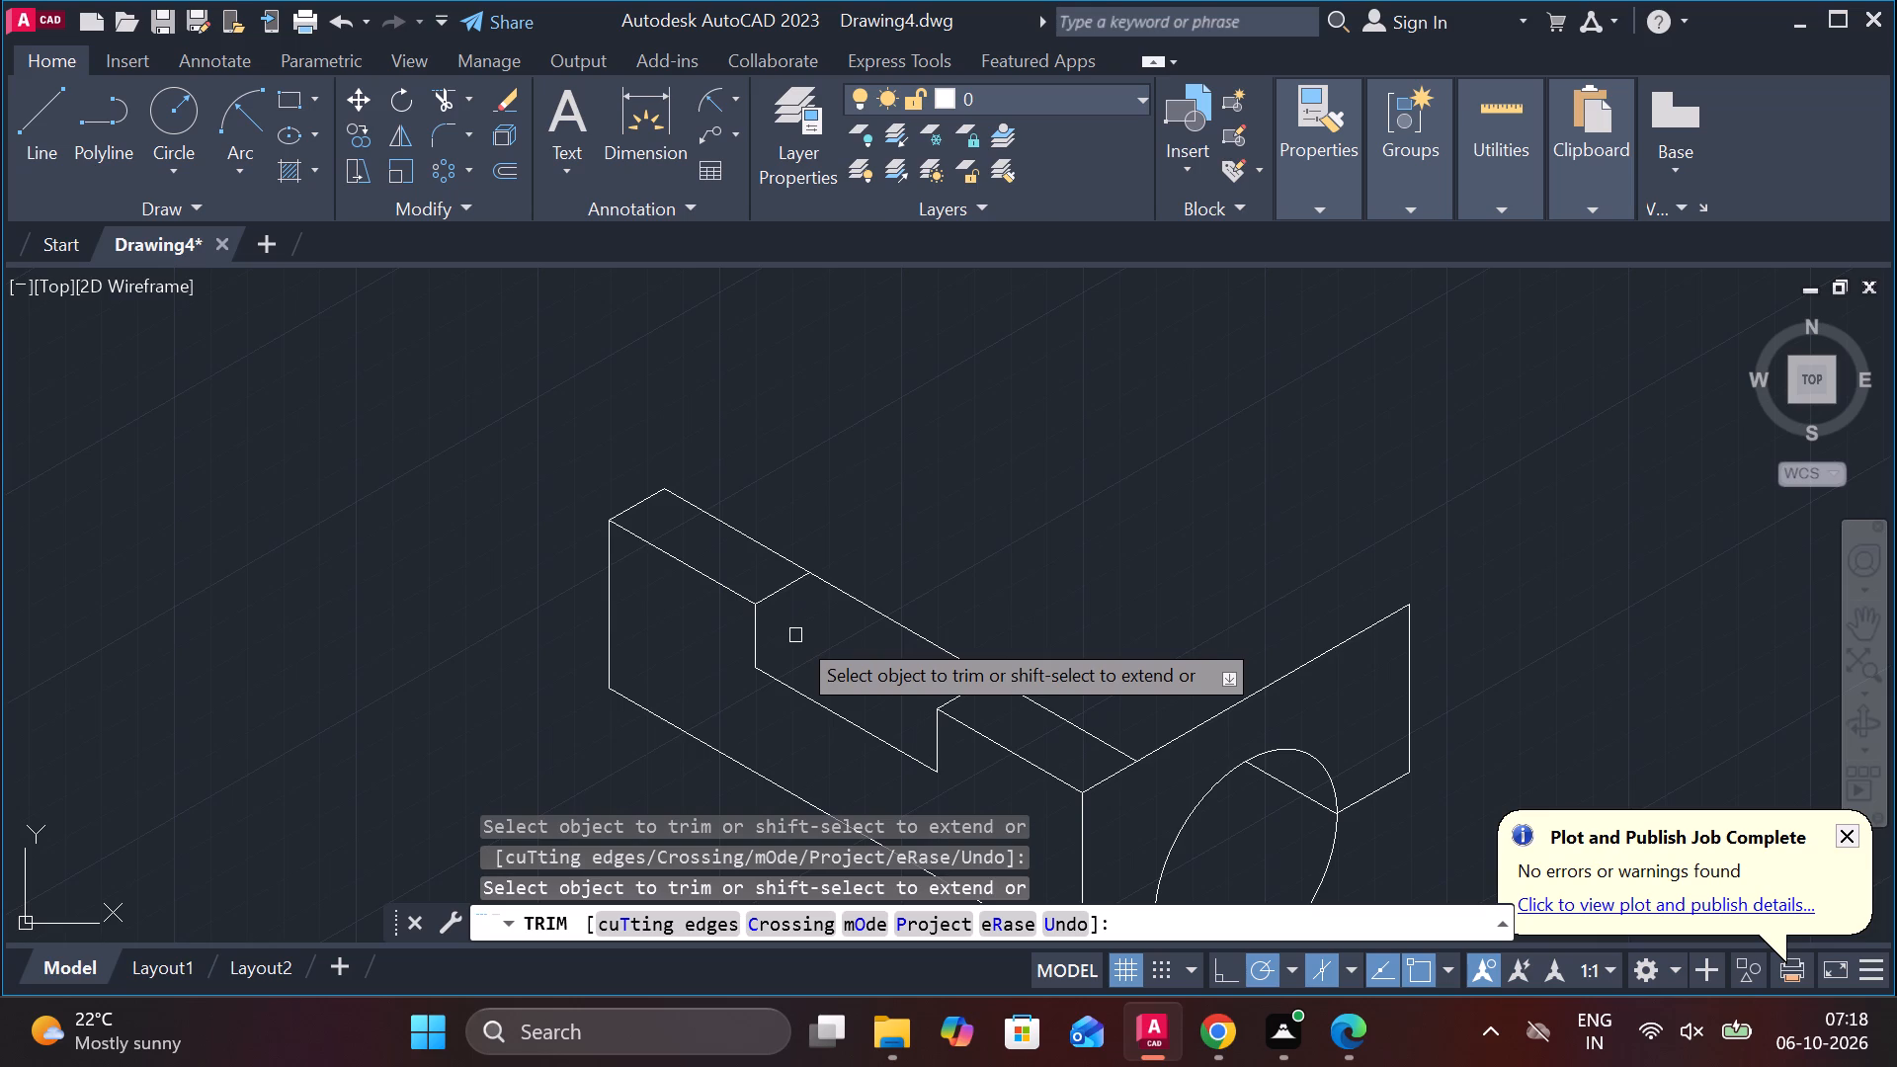
middle_click(891, 558)
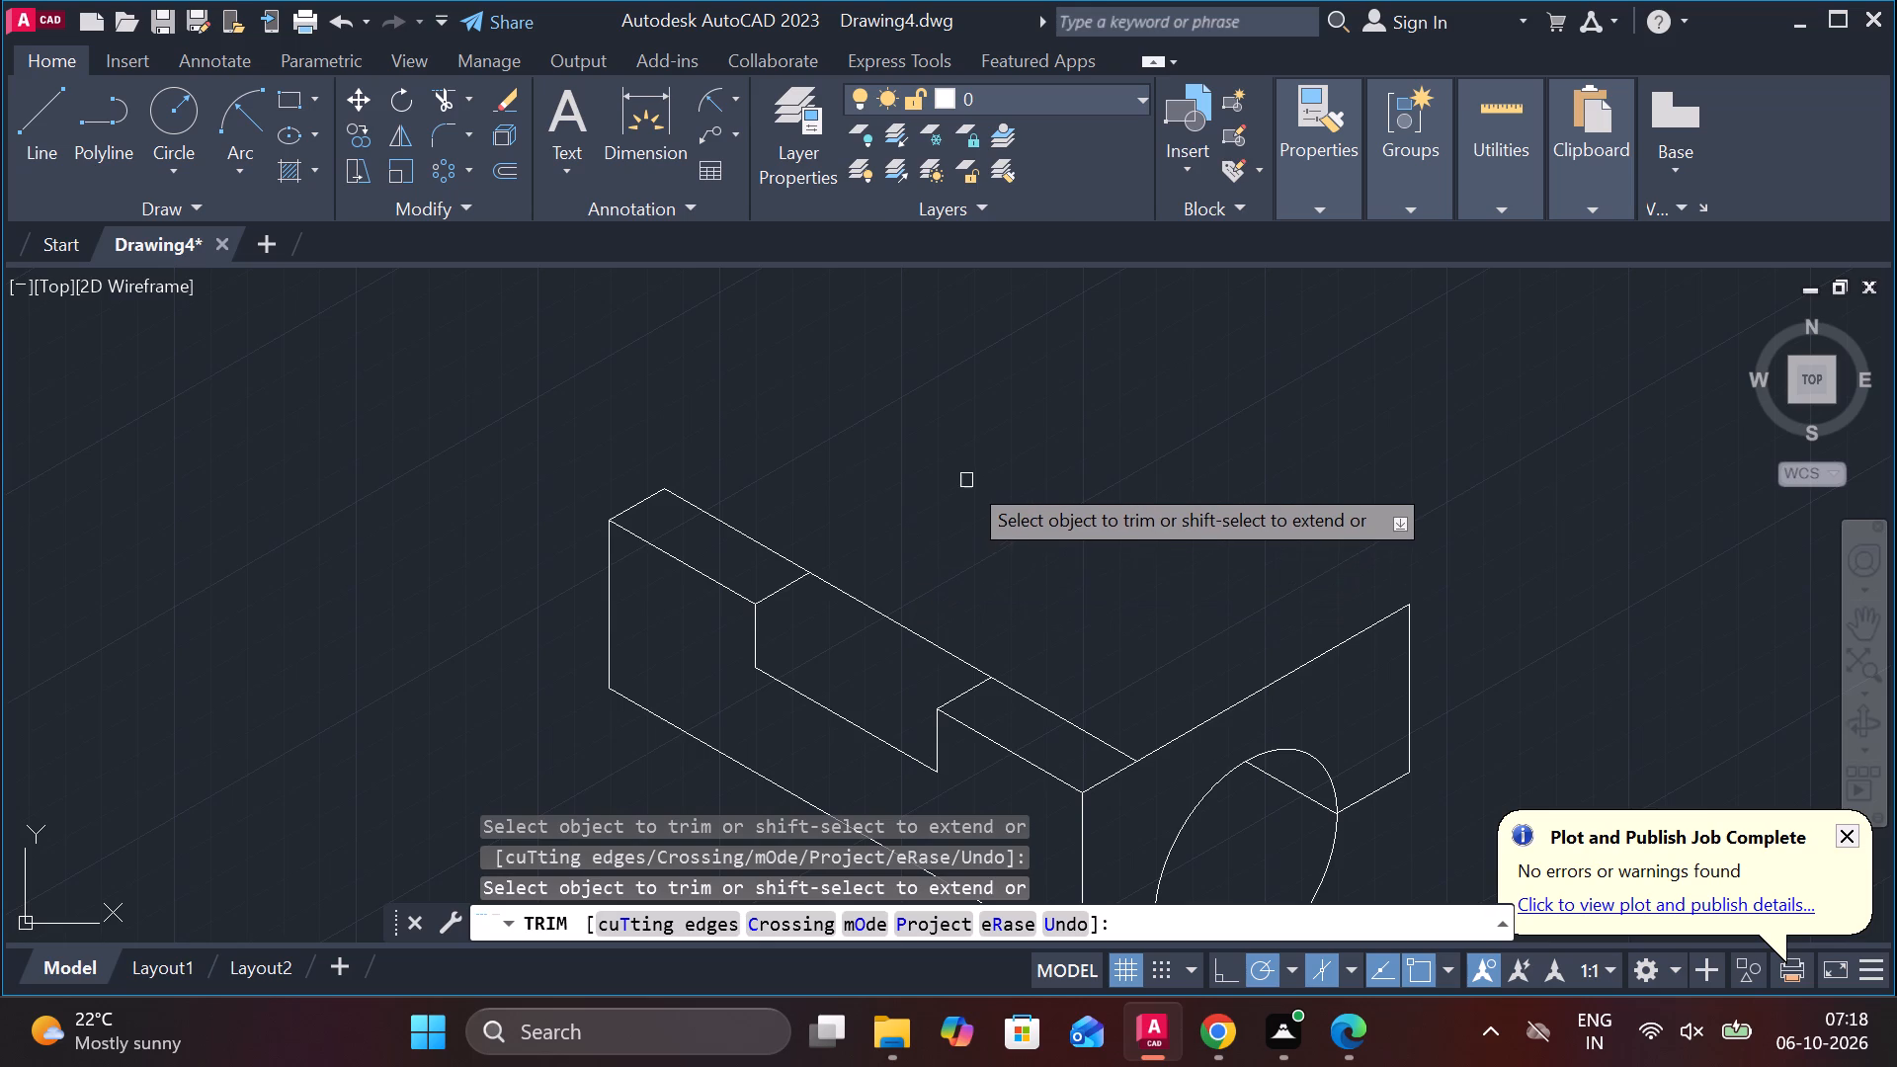
scroll(966, 481, down, 2)
middle_drag(966, 481, 969, 482)
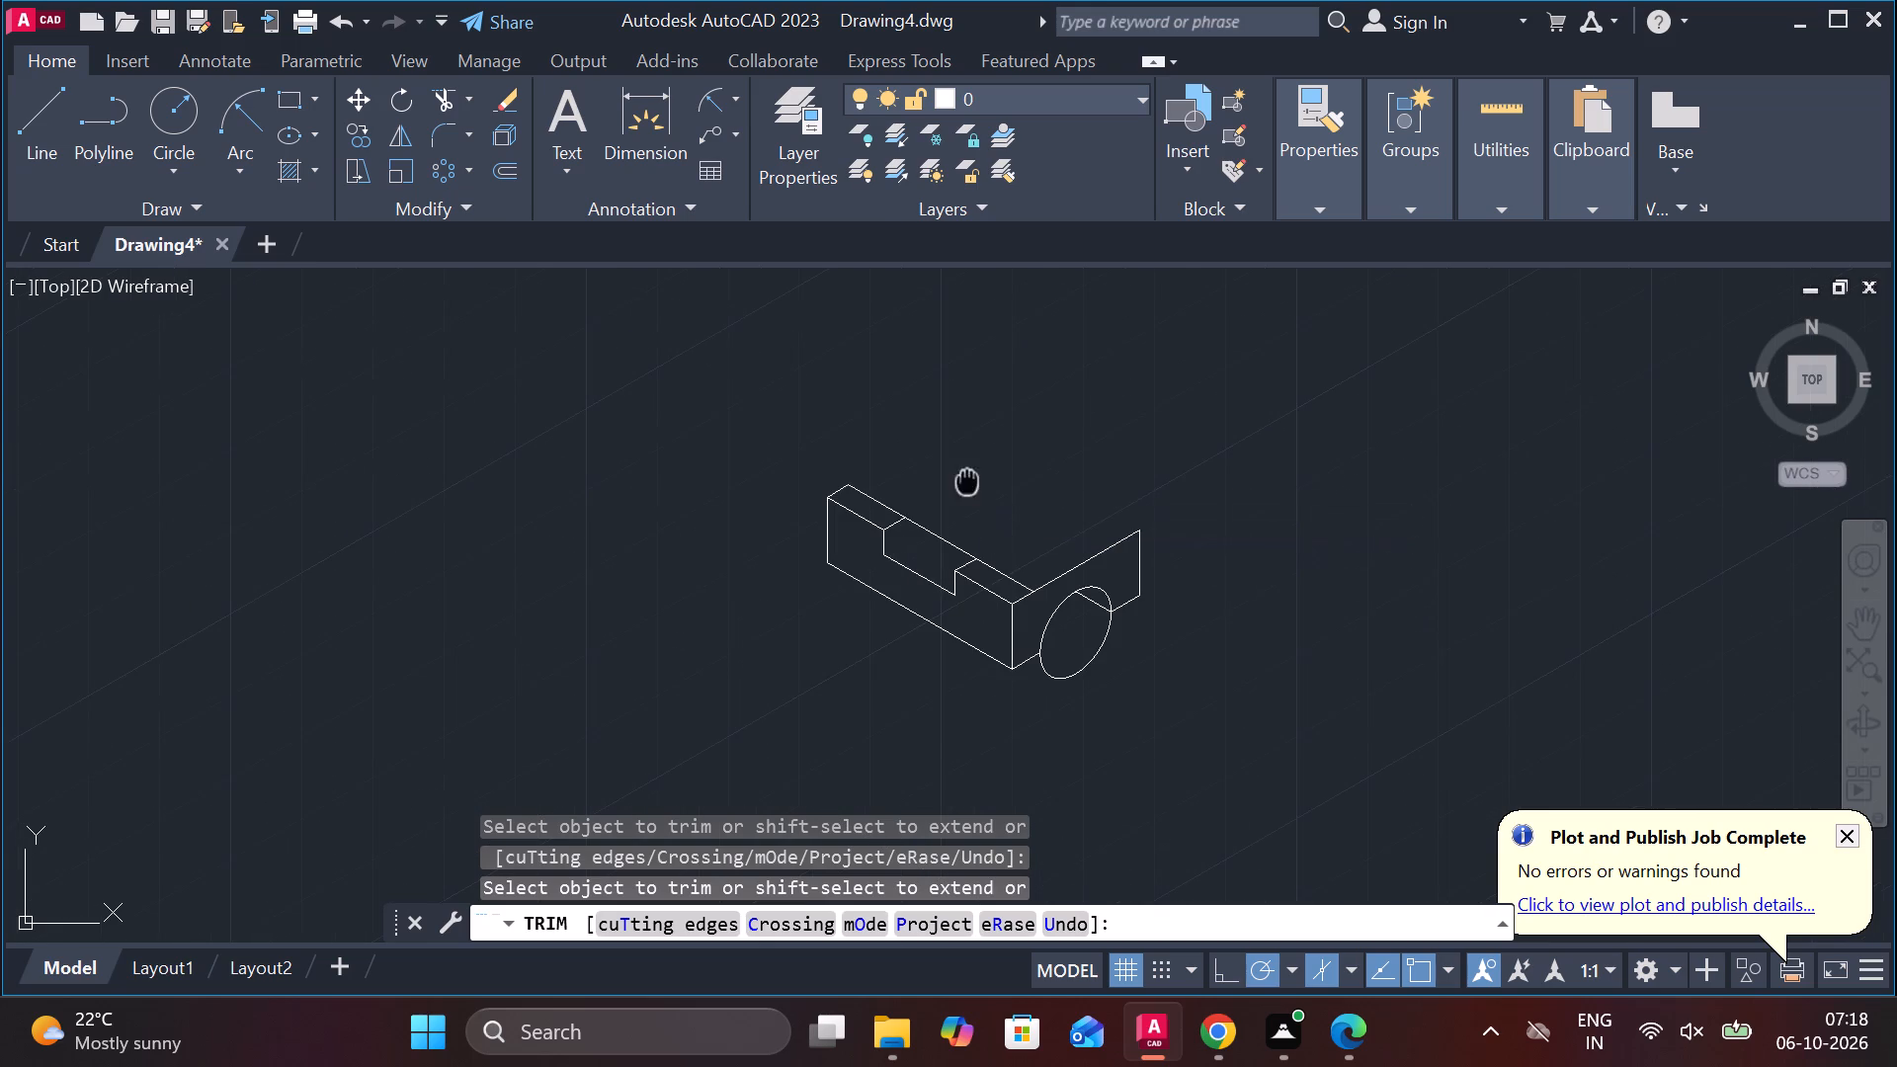
middle_drag(969, 482, 964, 595)
key(Escape)
Draw a 75-unit line at 30° from the strip's far inner corner, continuing to the end face's far top corner.
key(l)
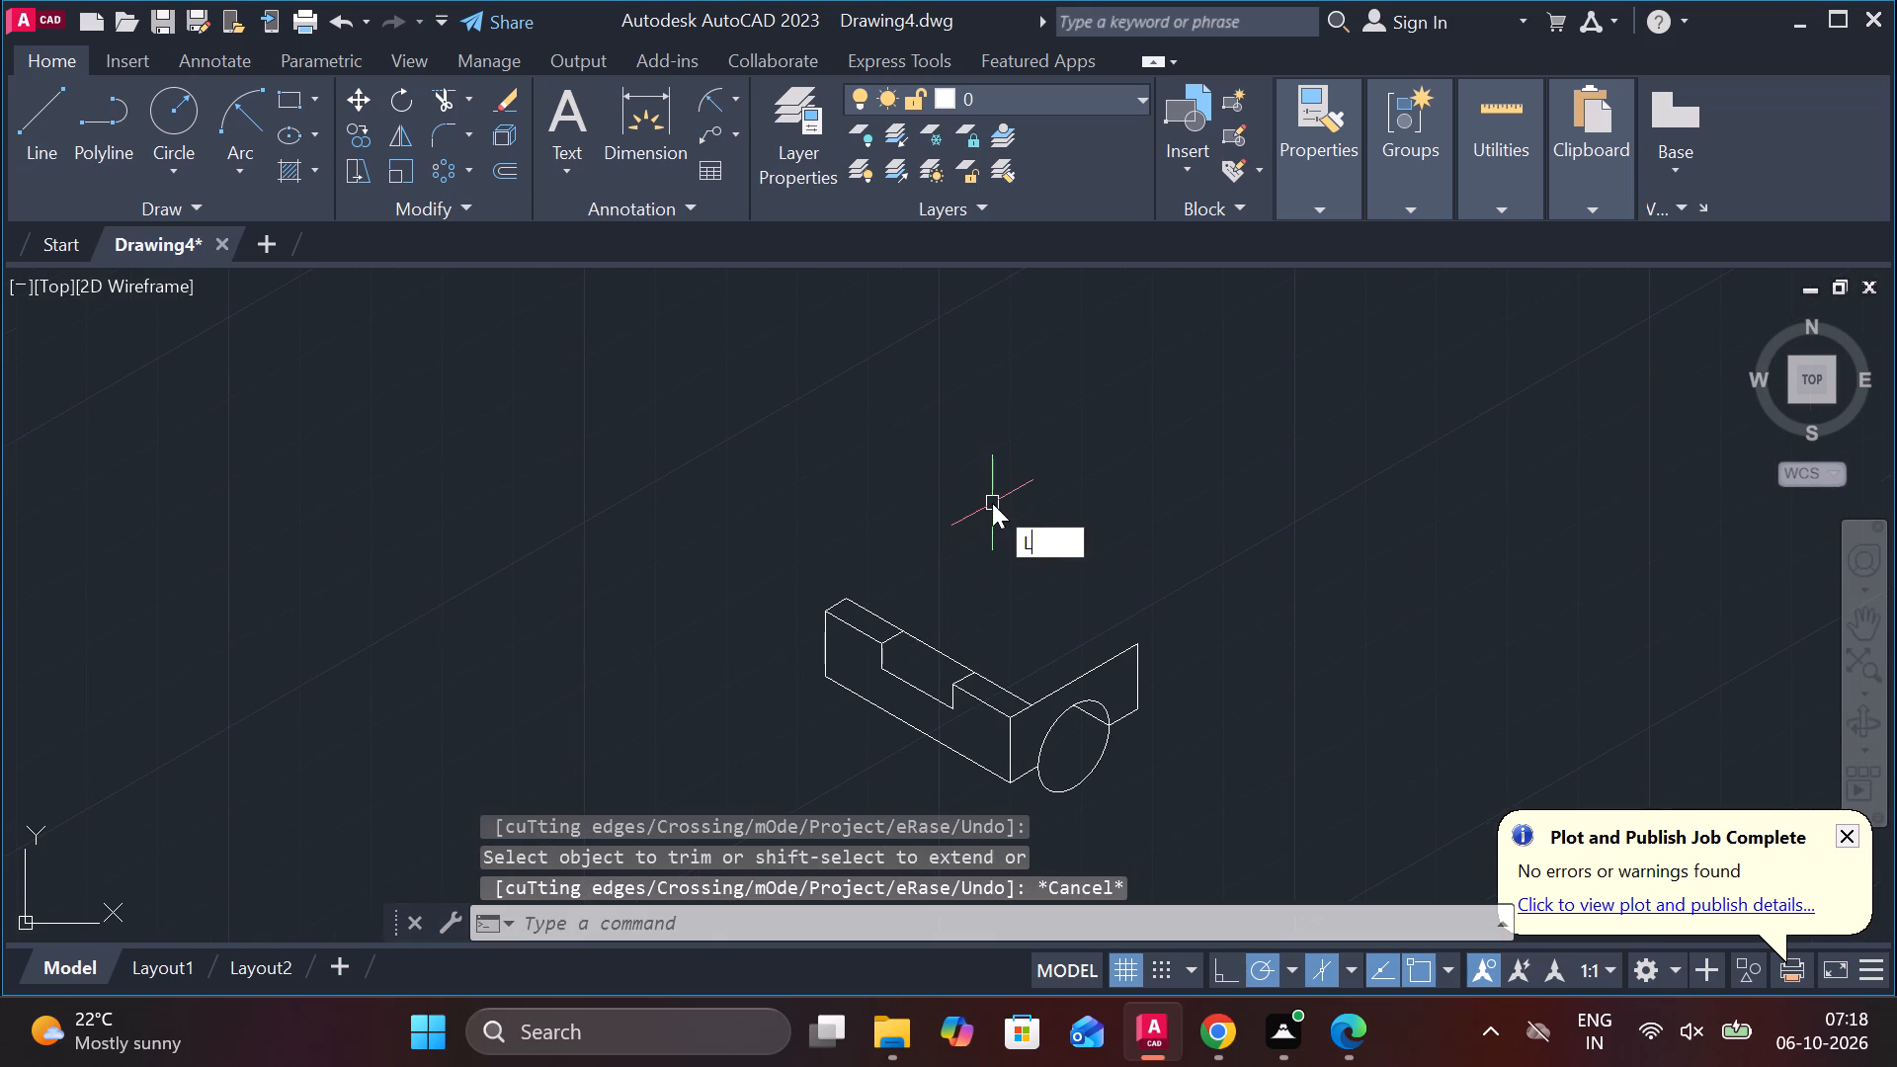
key(Return)
scroll(859, 598, up, 2)
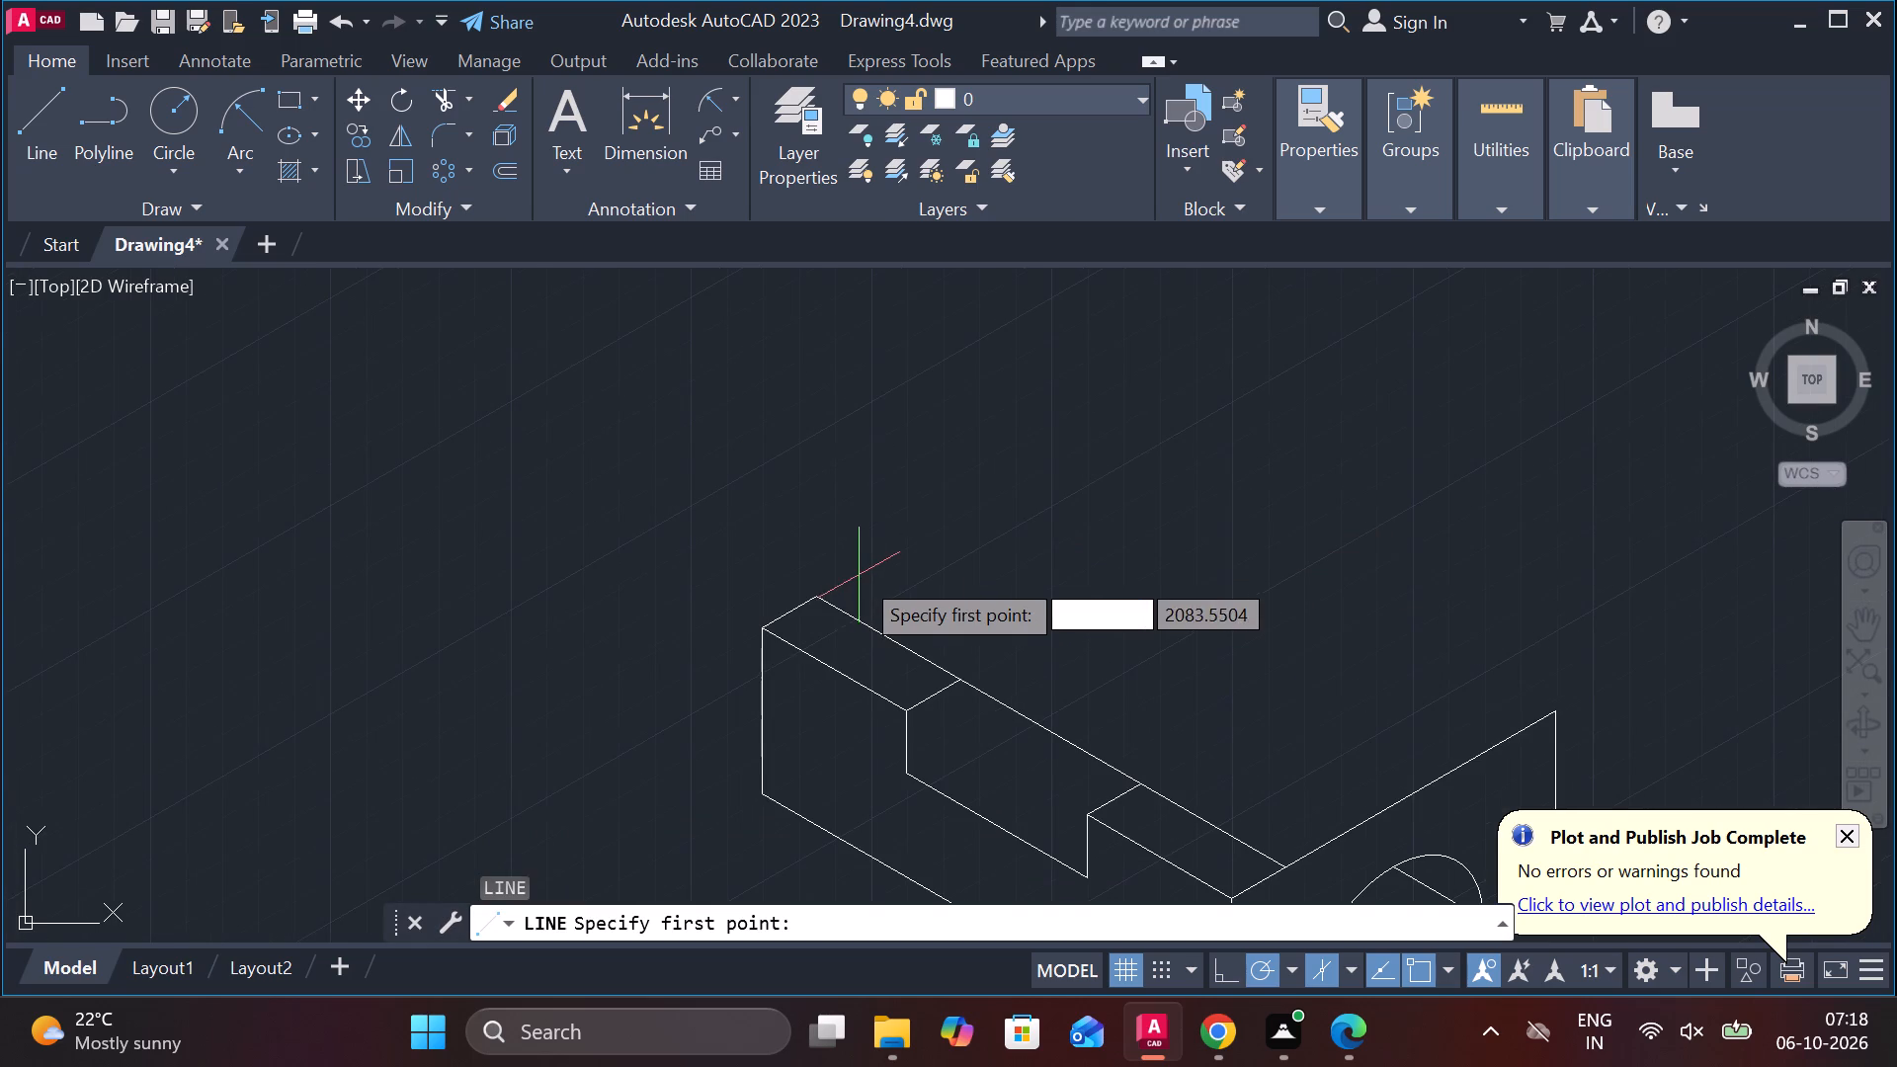
click(818, 595)
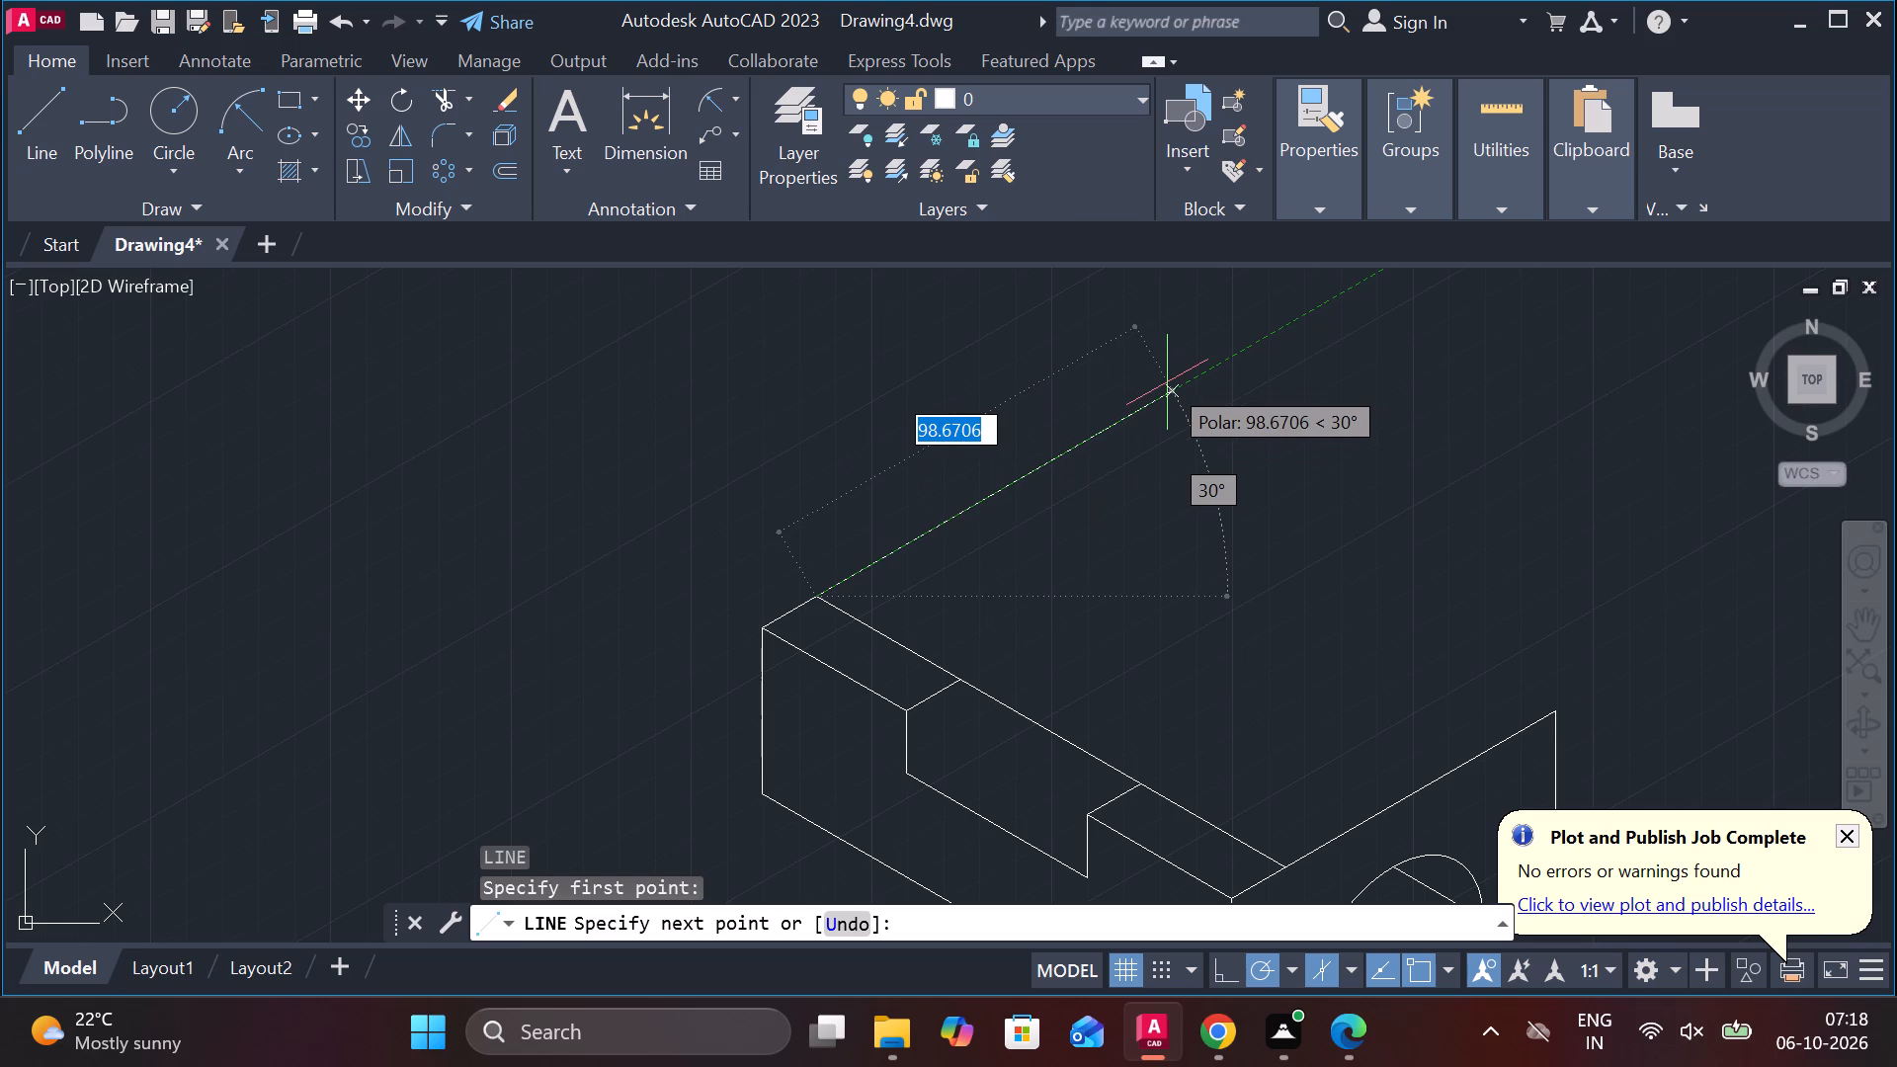
text(75)
key(Return)
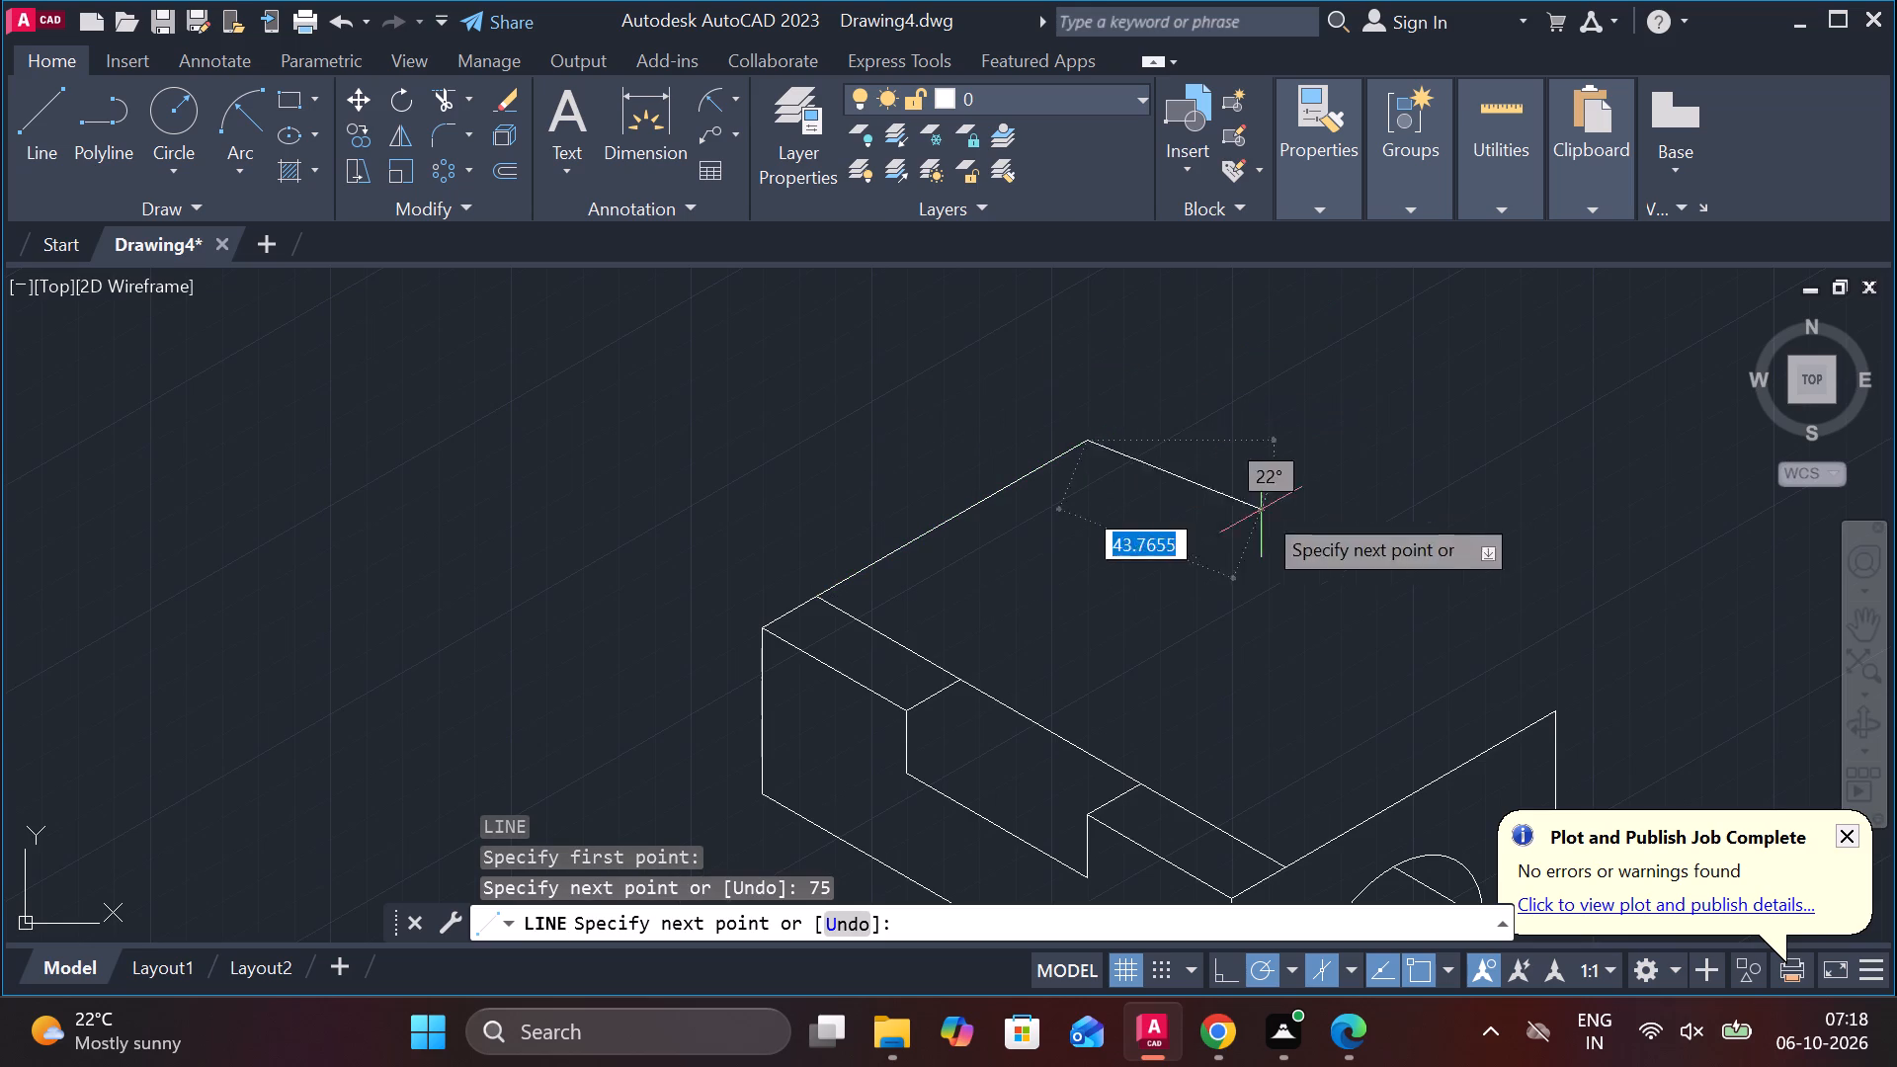
middle_drag(1589, 708, 1361, 637)
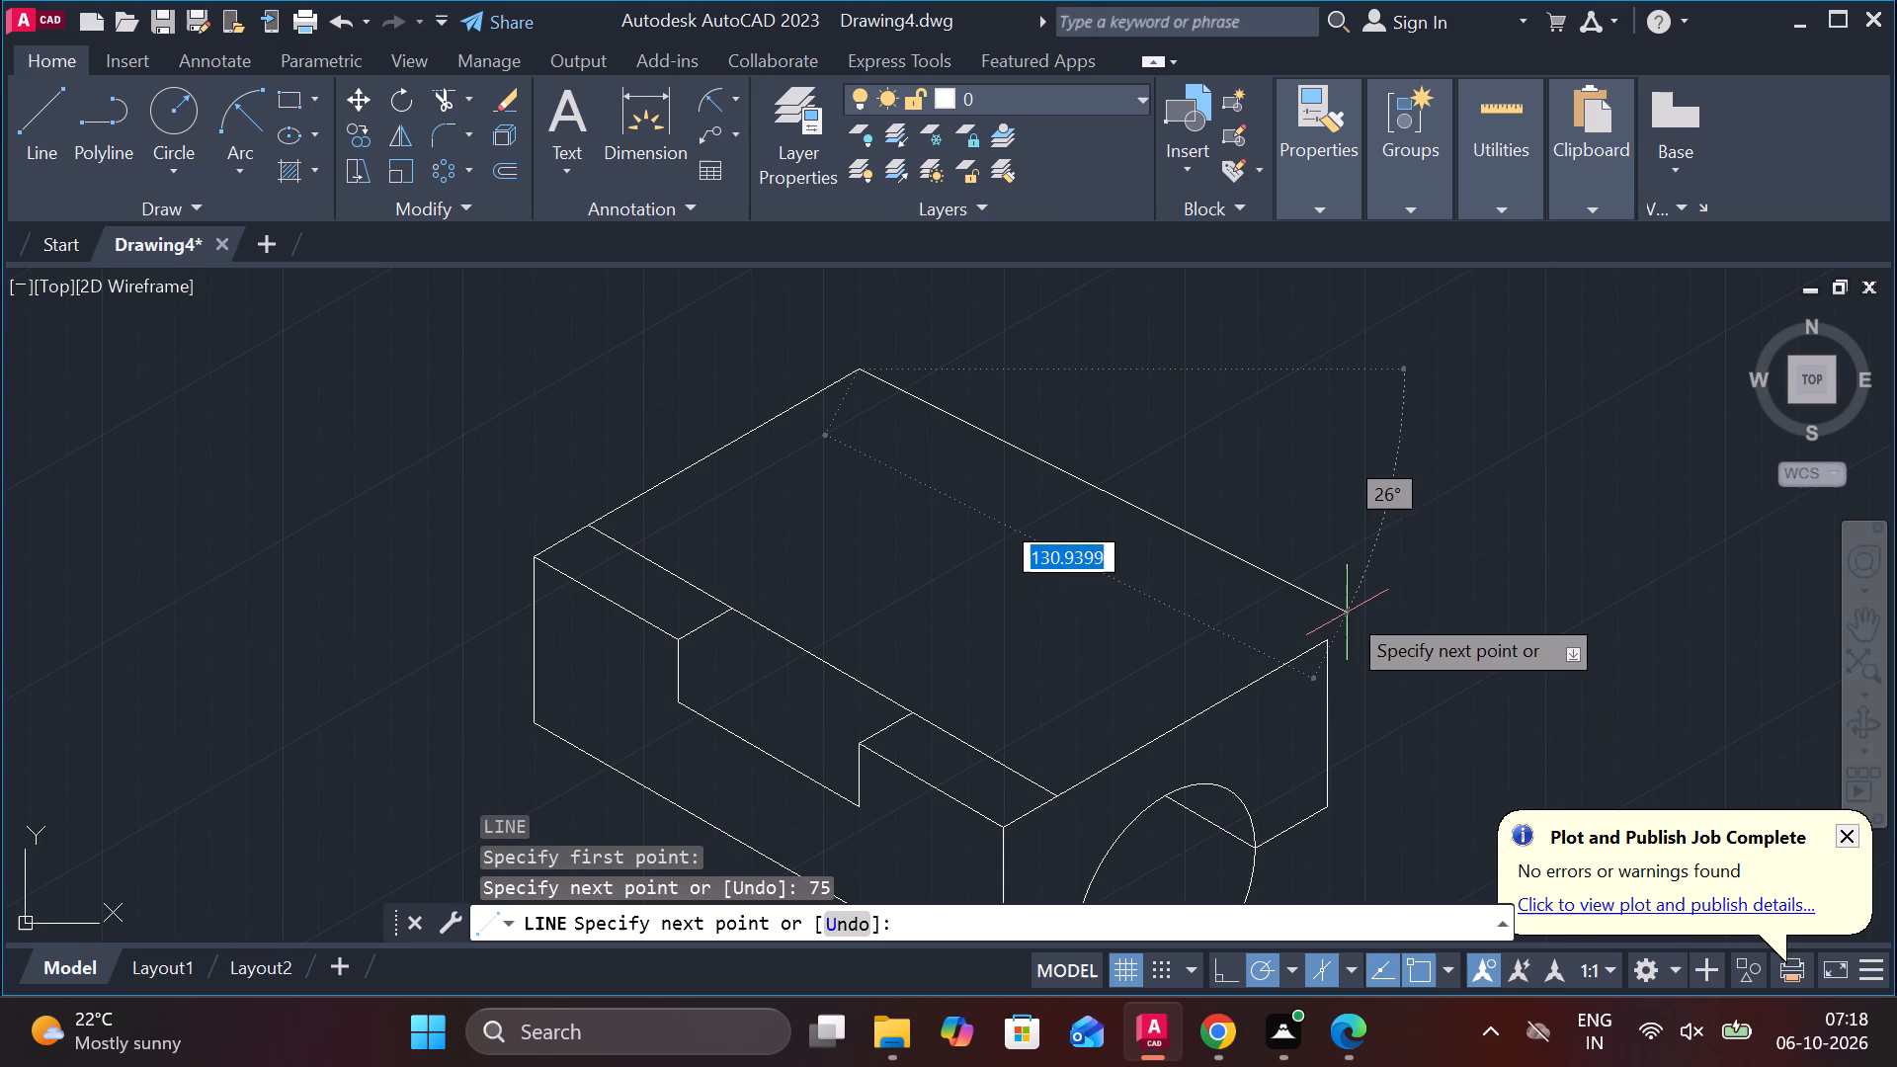
click(1321, 641)
key(Escape)
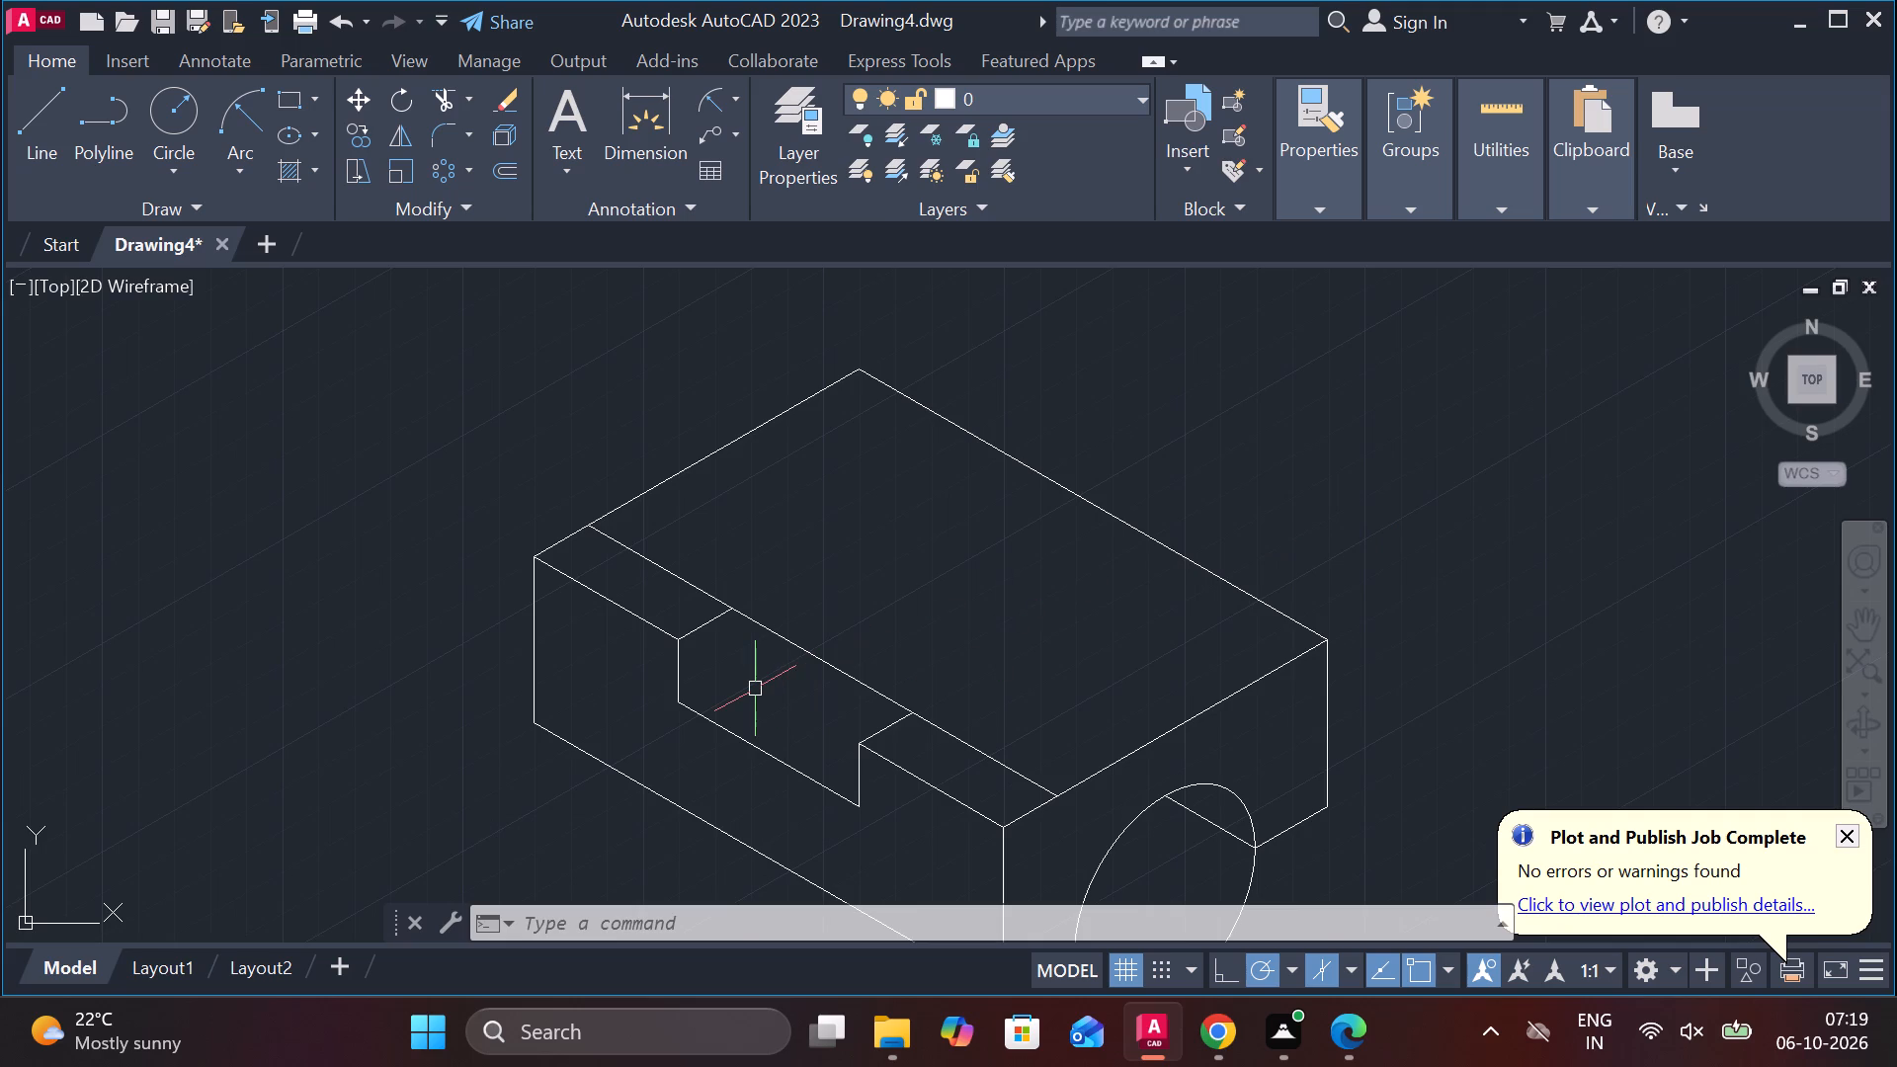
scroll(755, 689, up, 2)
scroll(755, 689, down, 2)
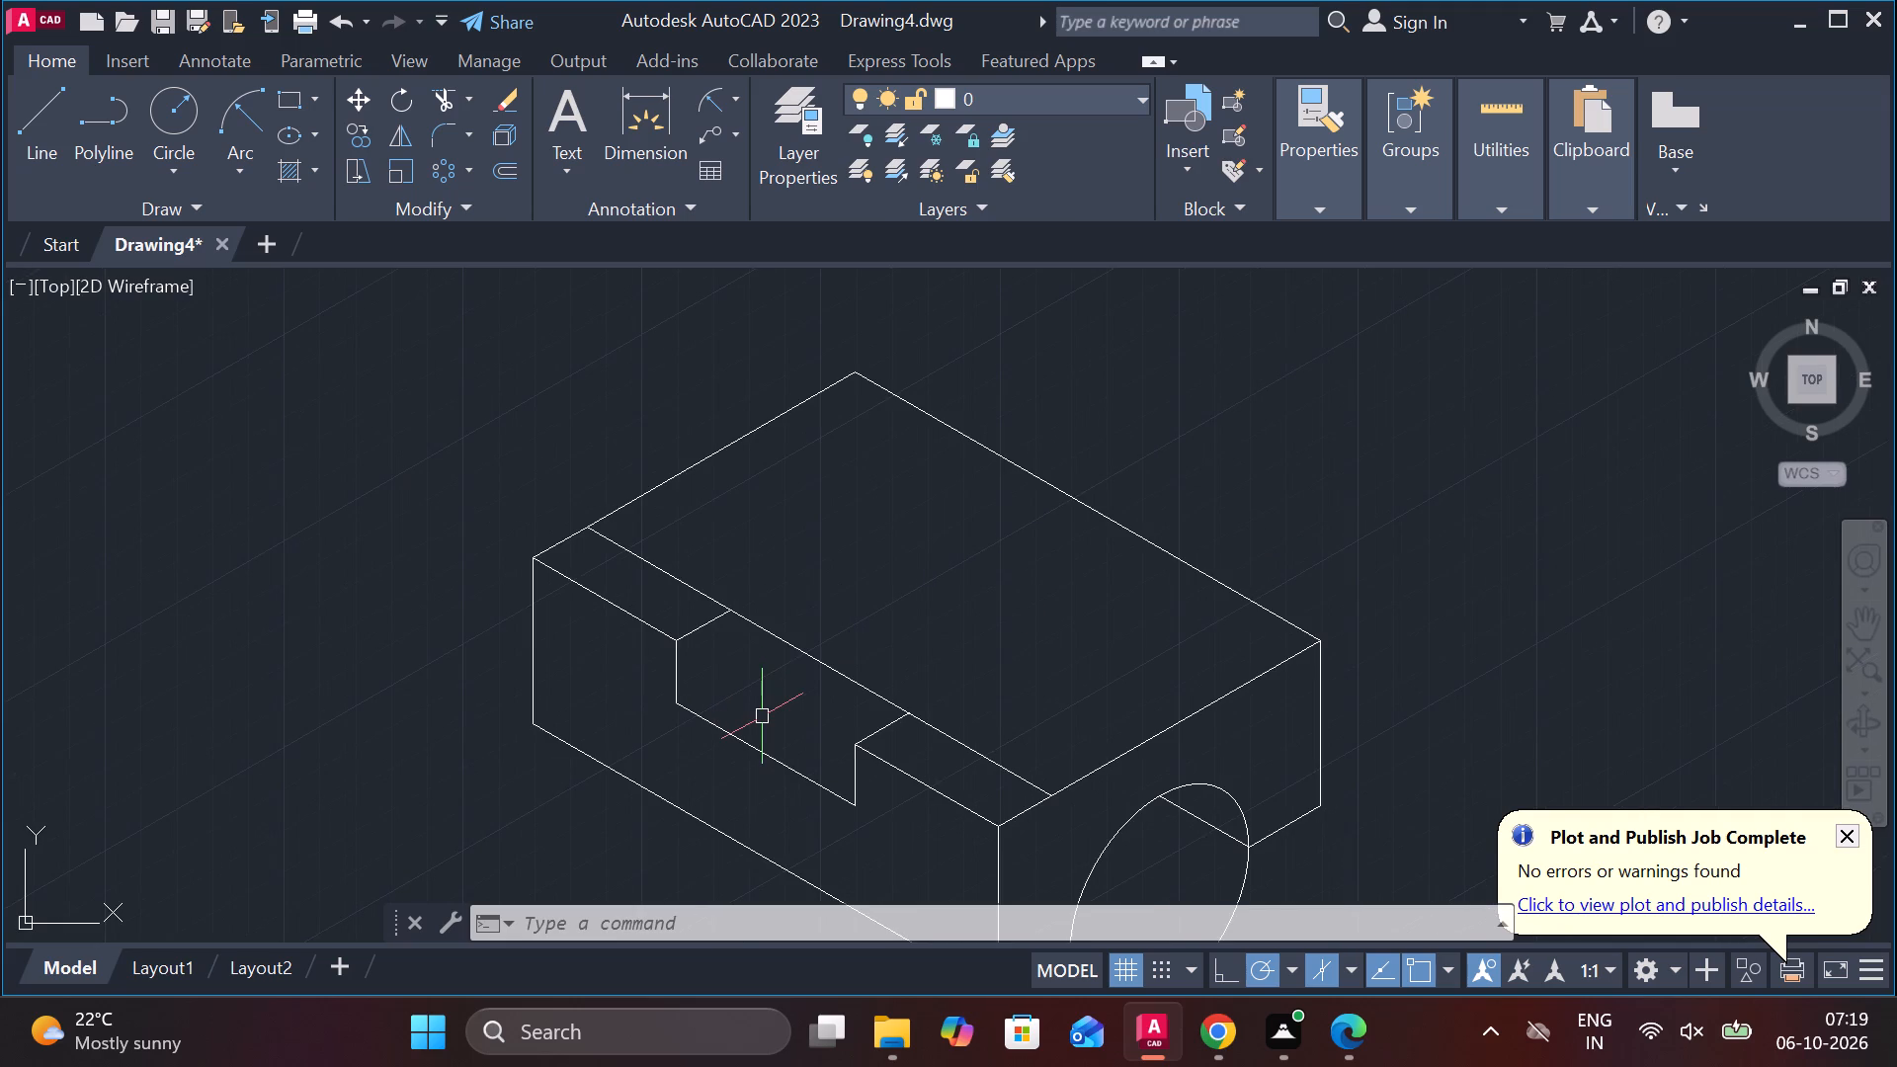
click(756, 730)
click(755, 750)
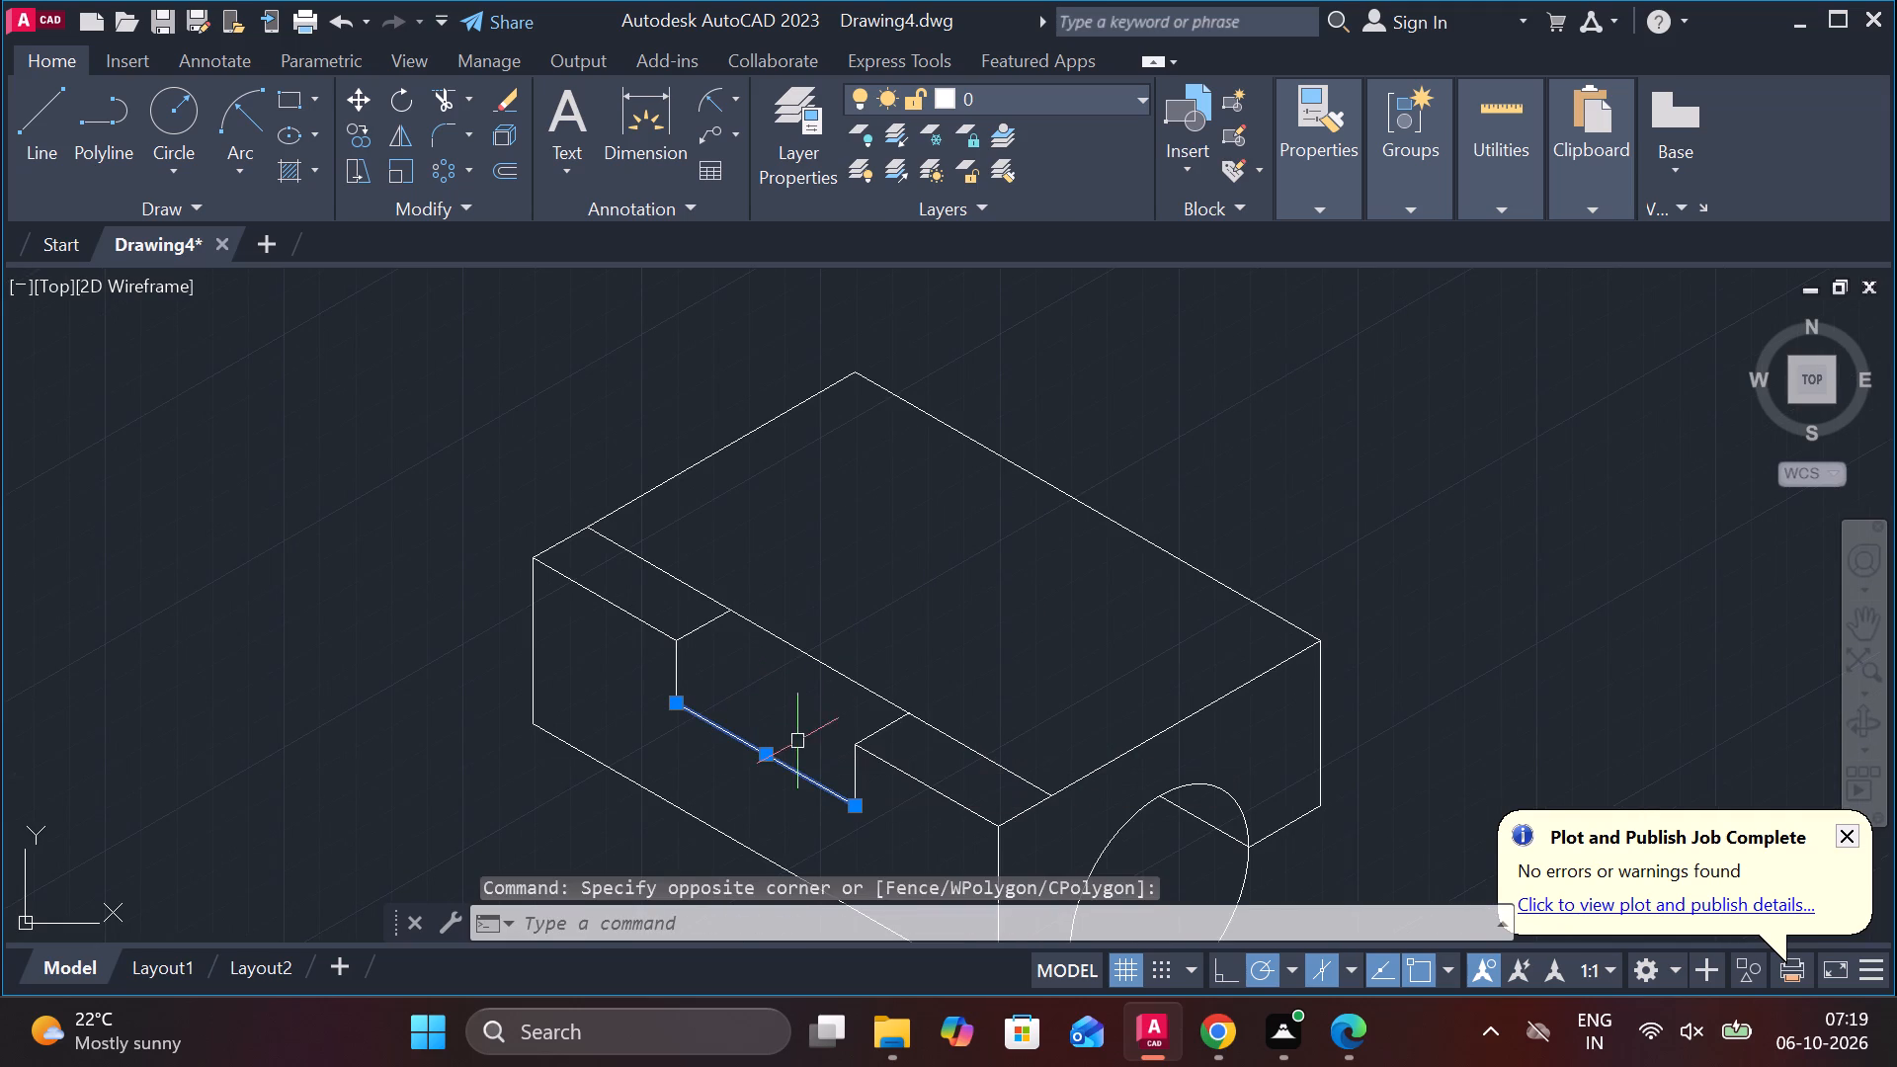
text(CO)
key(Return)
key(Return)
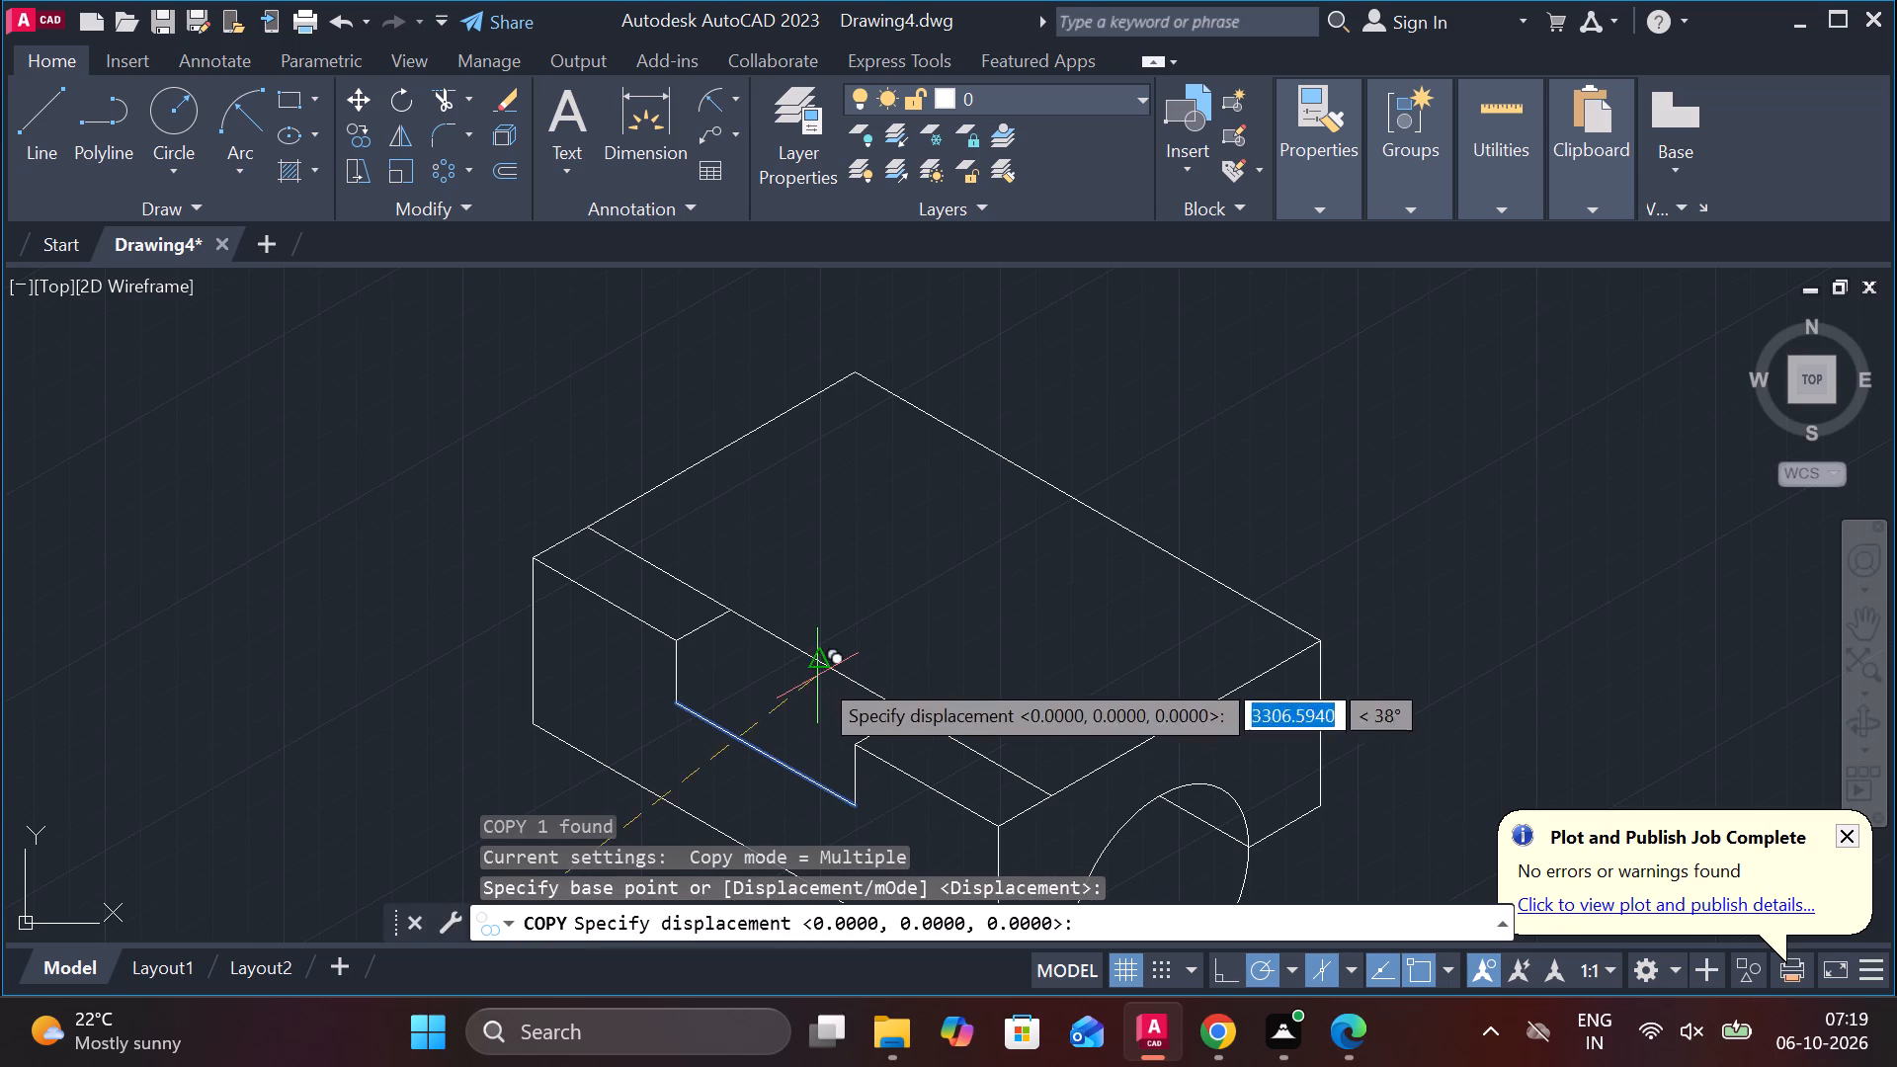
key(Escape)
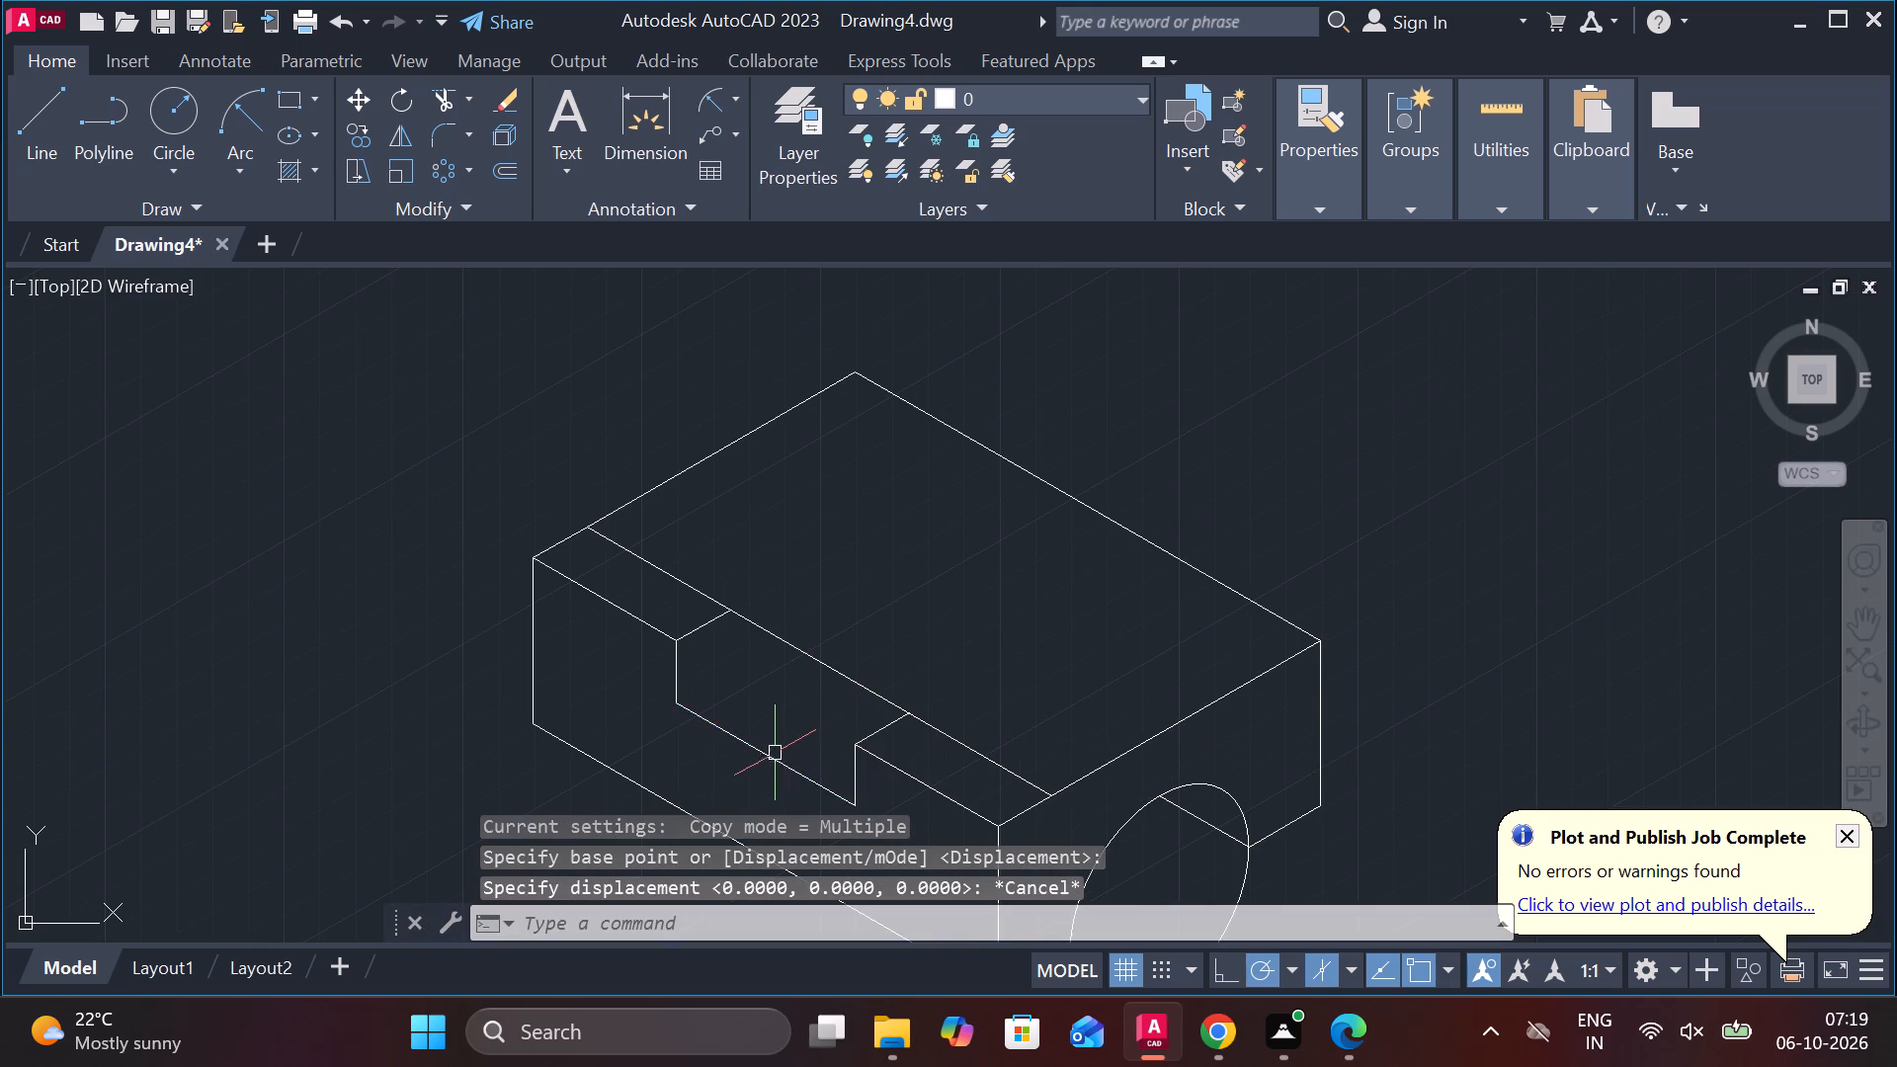
Copy the notch's bottom edge 25 units at 30° from its midpoint.
text(CO)
key(Return)
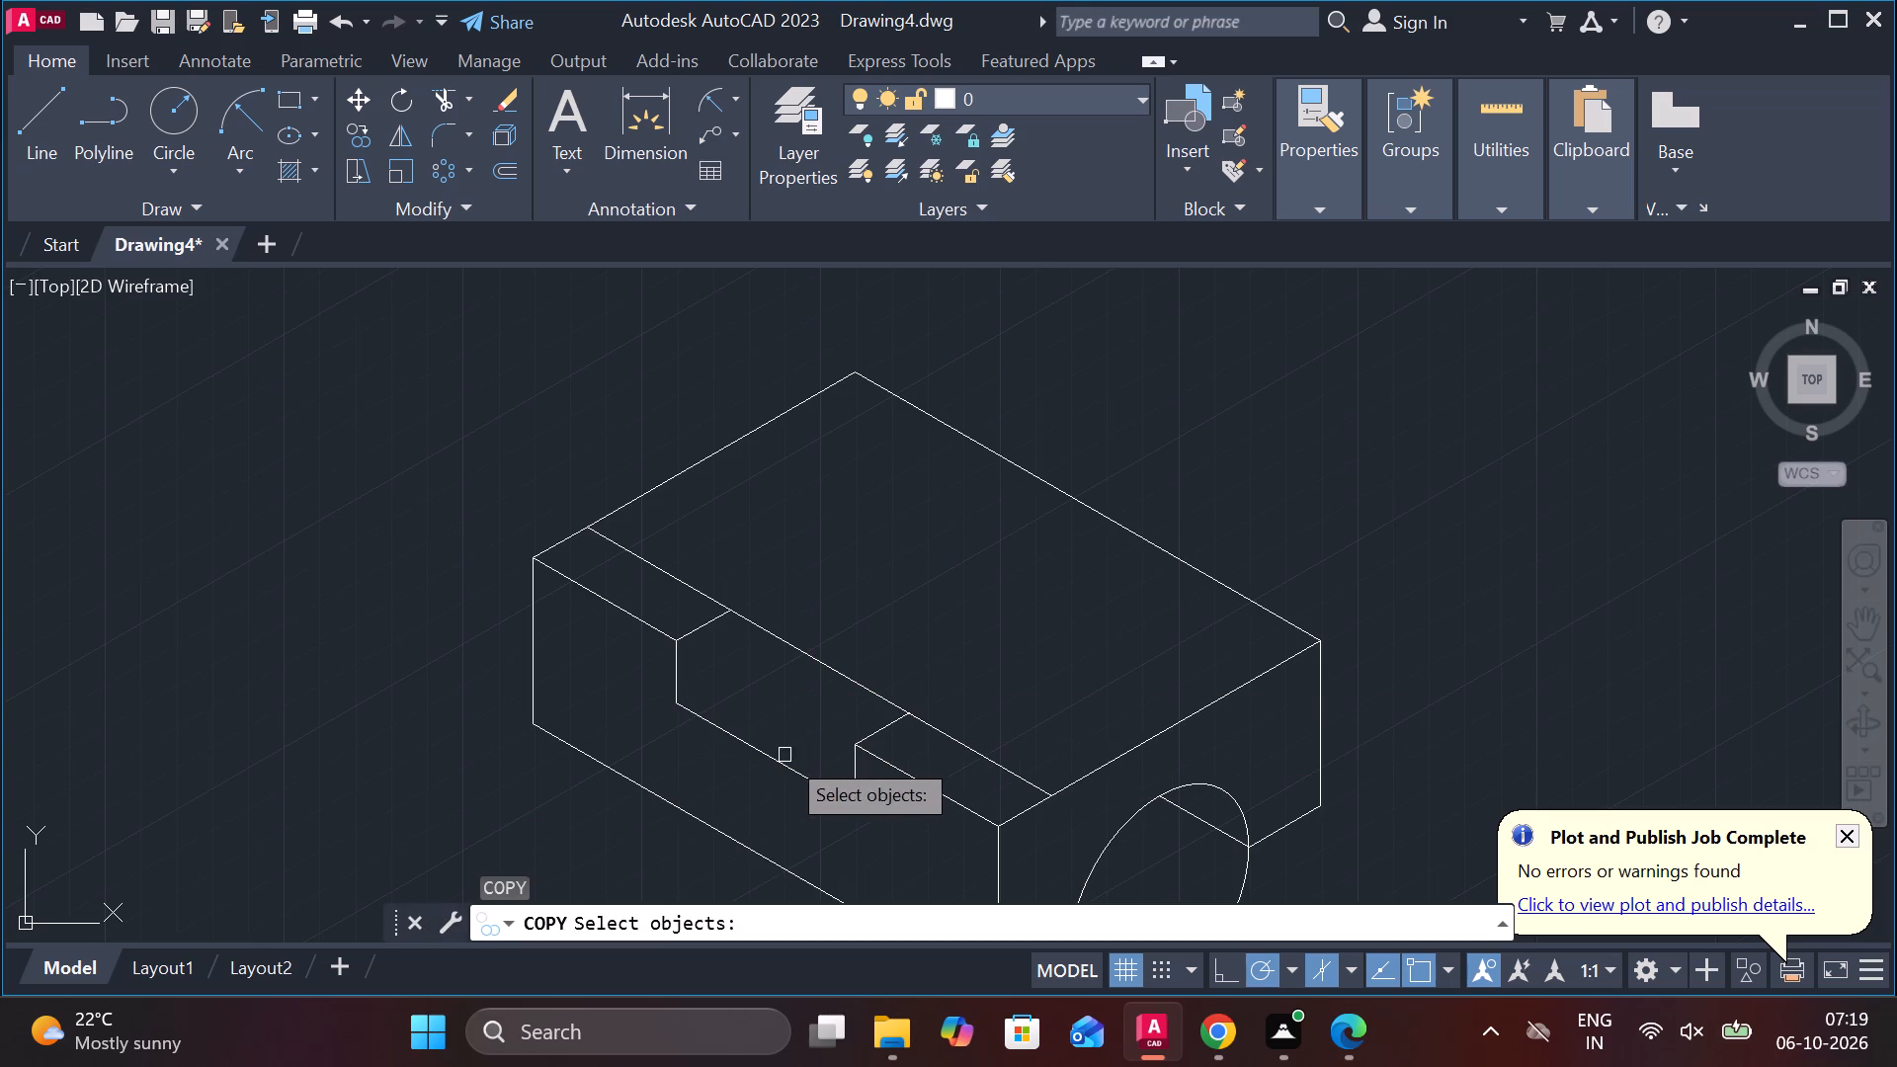
click(758, 752)
key(Return)
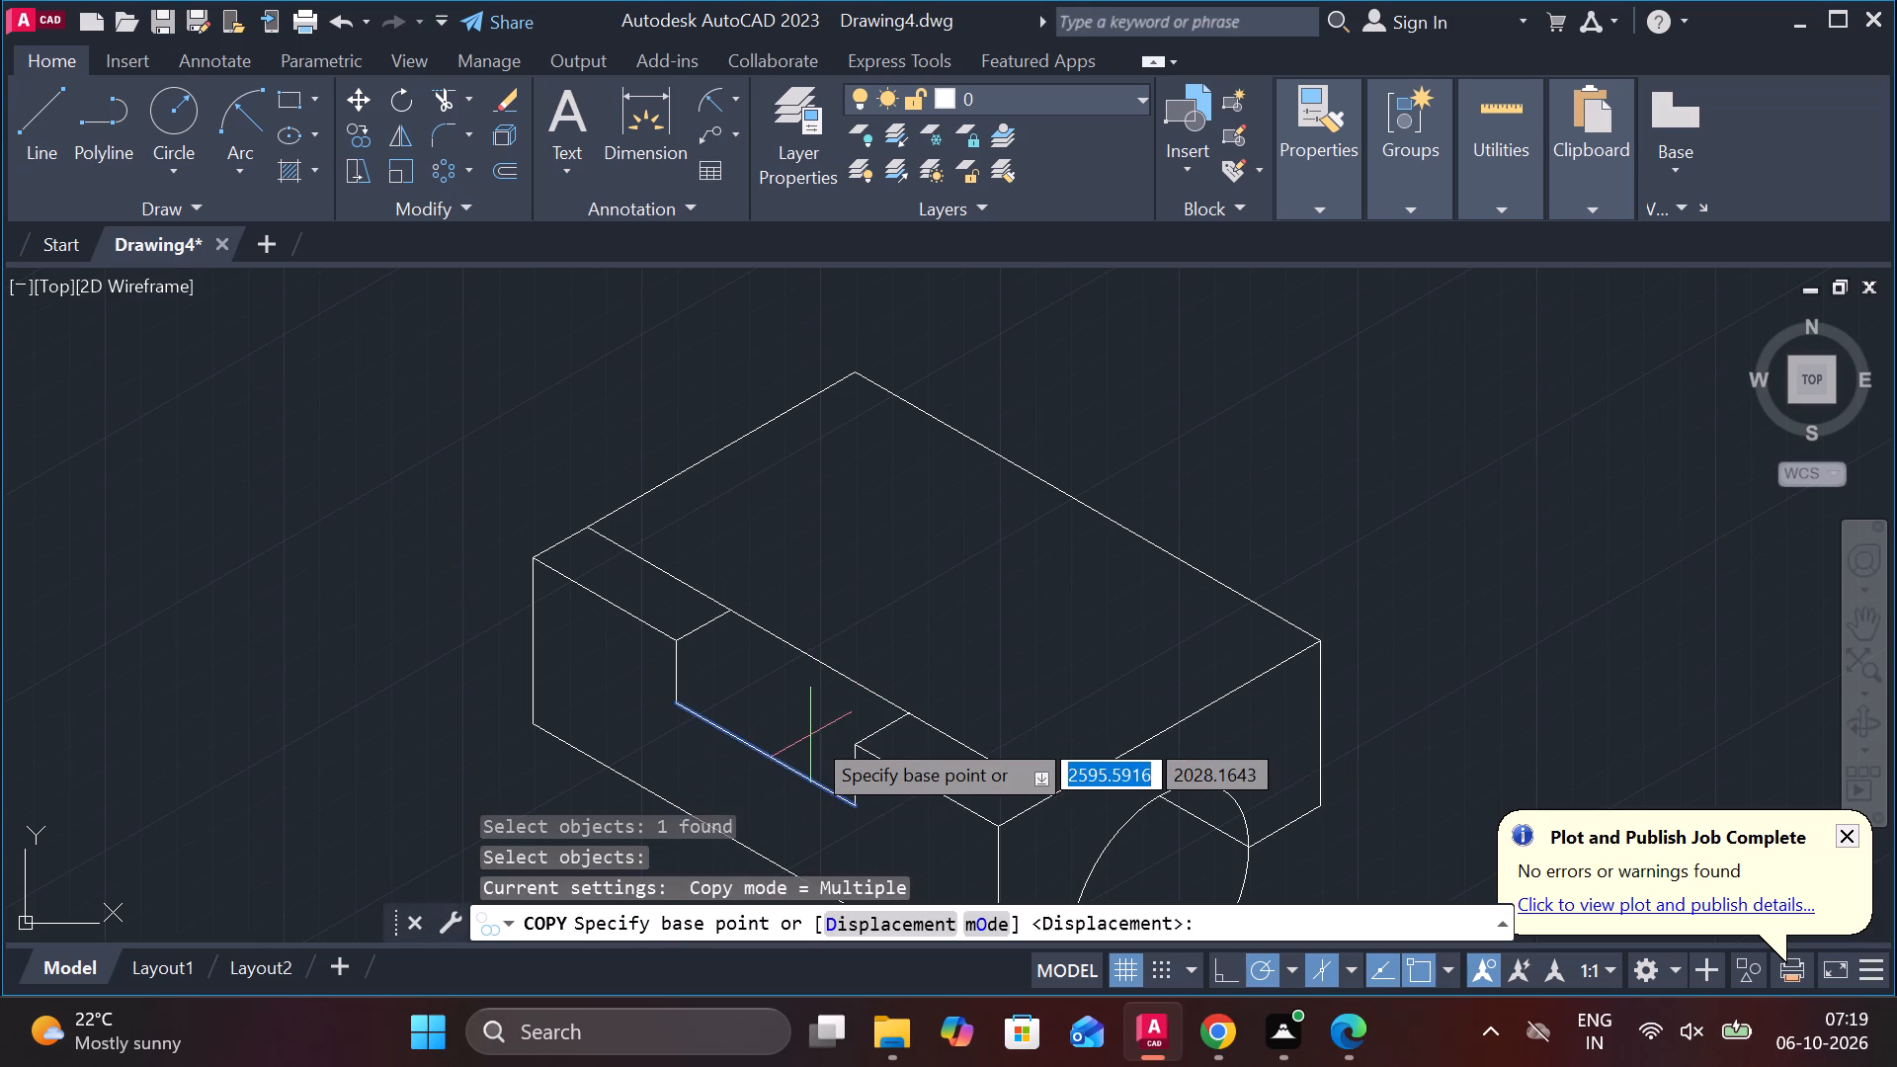
click(766, 755)
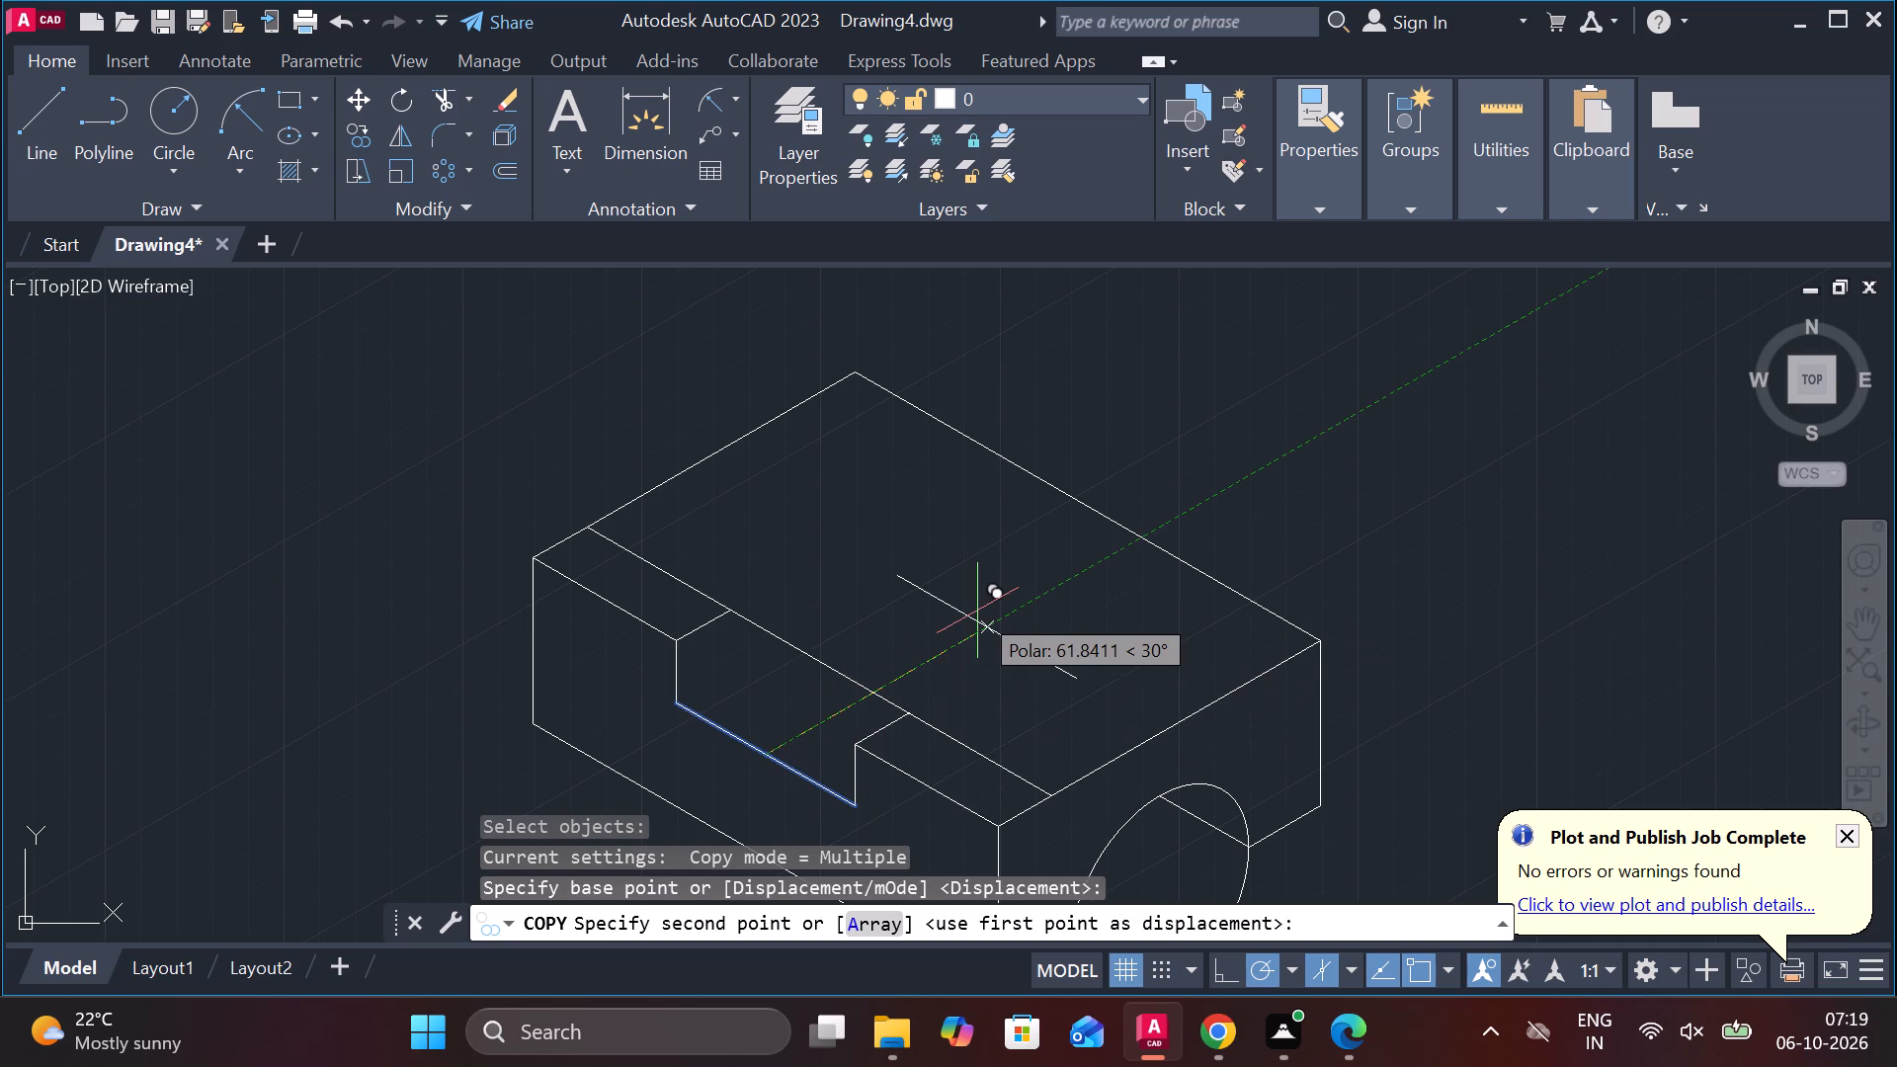
text(25)
key(Return)
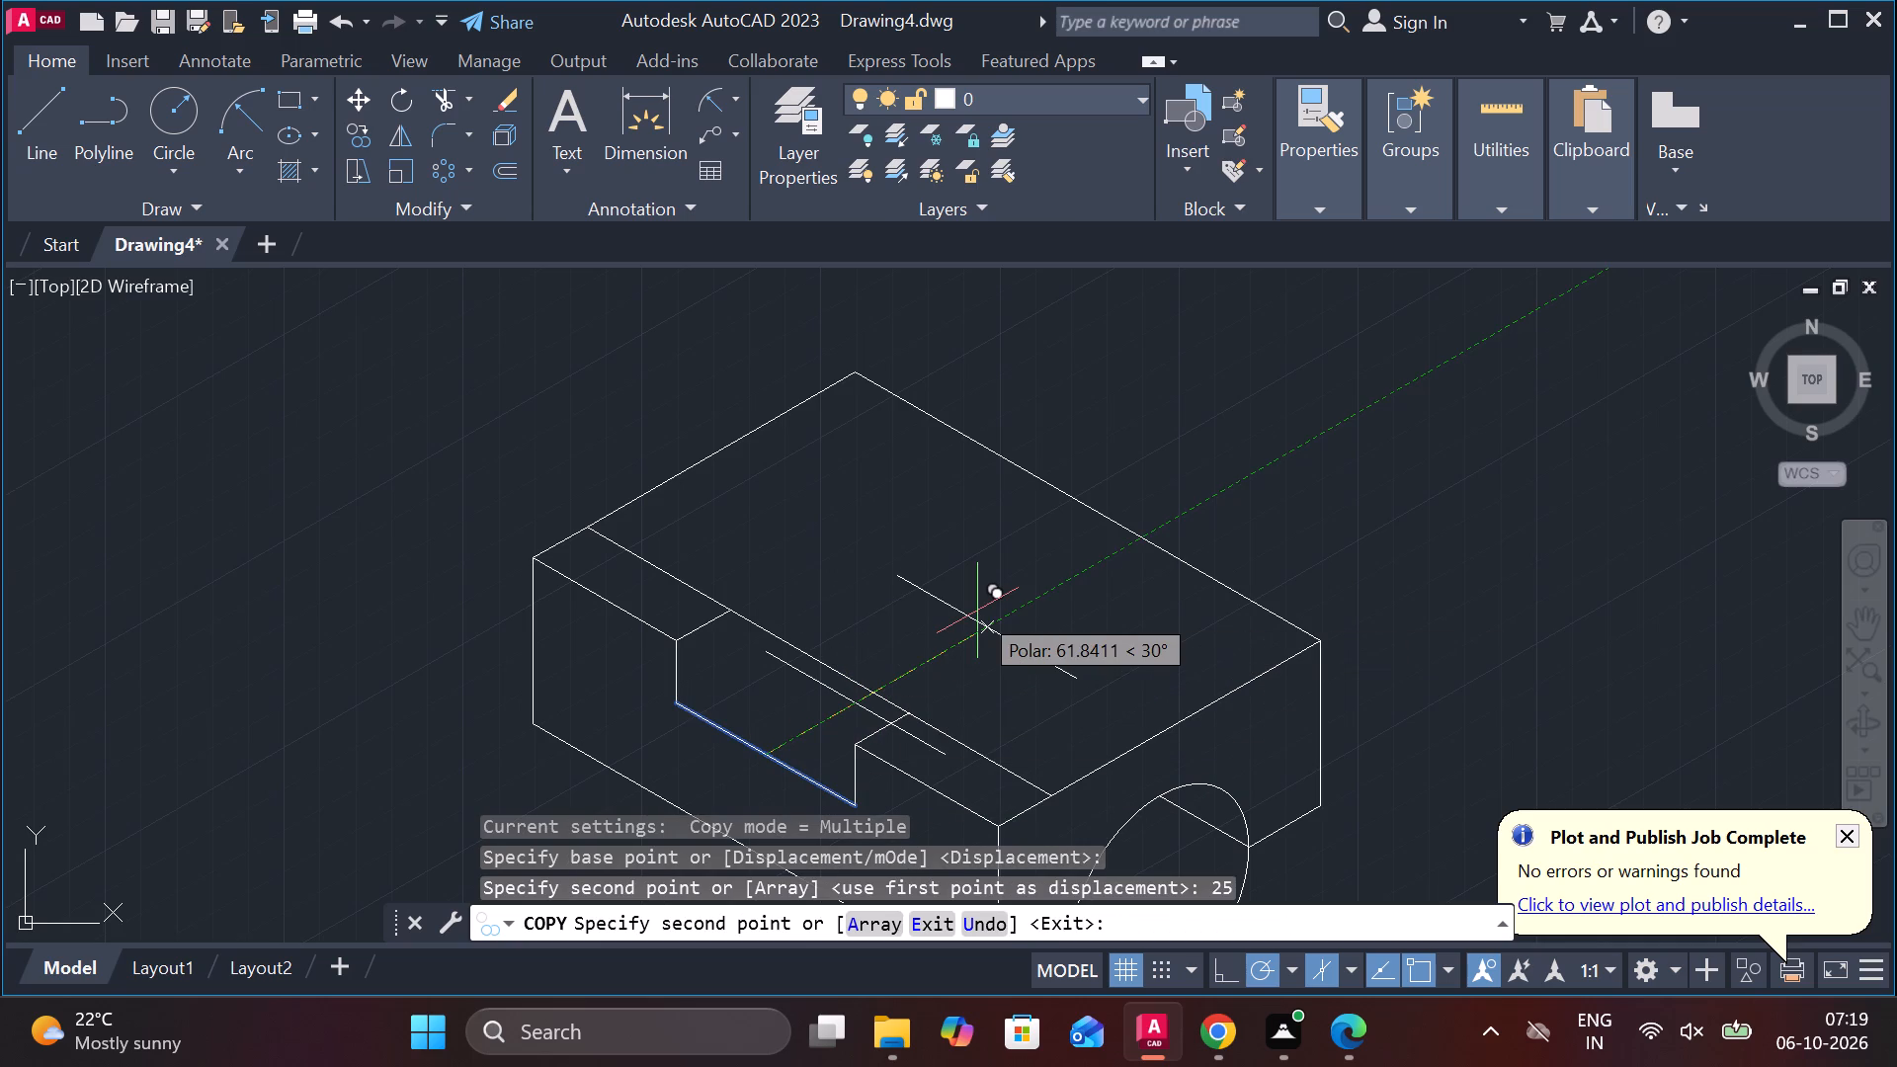
key(Escape)
Lengthen the copied notch edge at its far end, past the notch's far 30° line.
scroll(954, 614, up, 1)
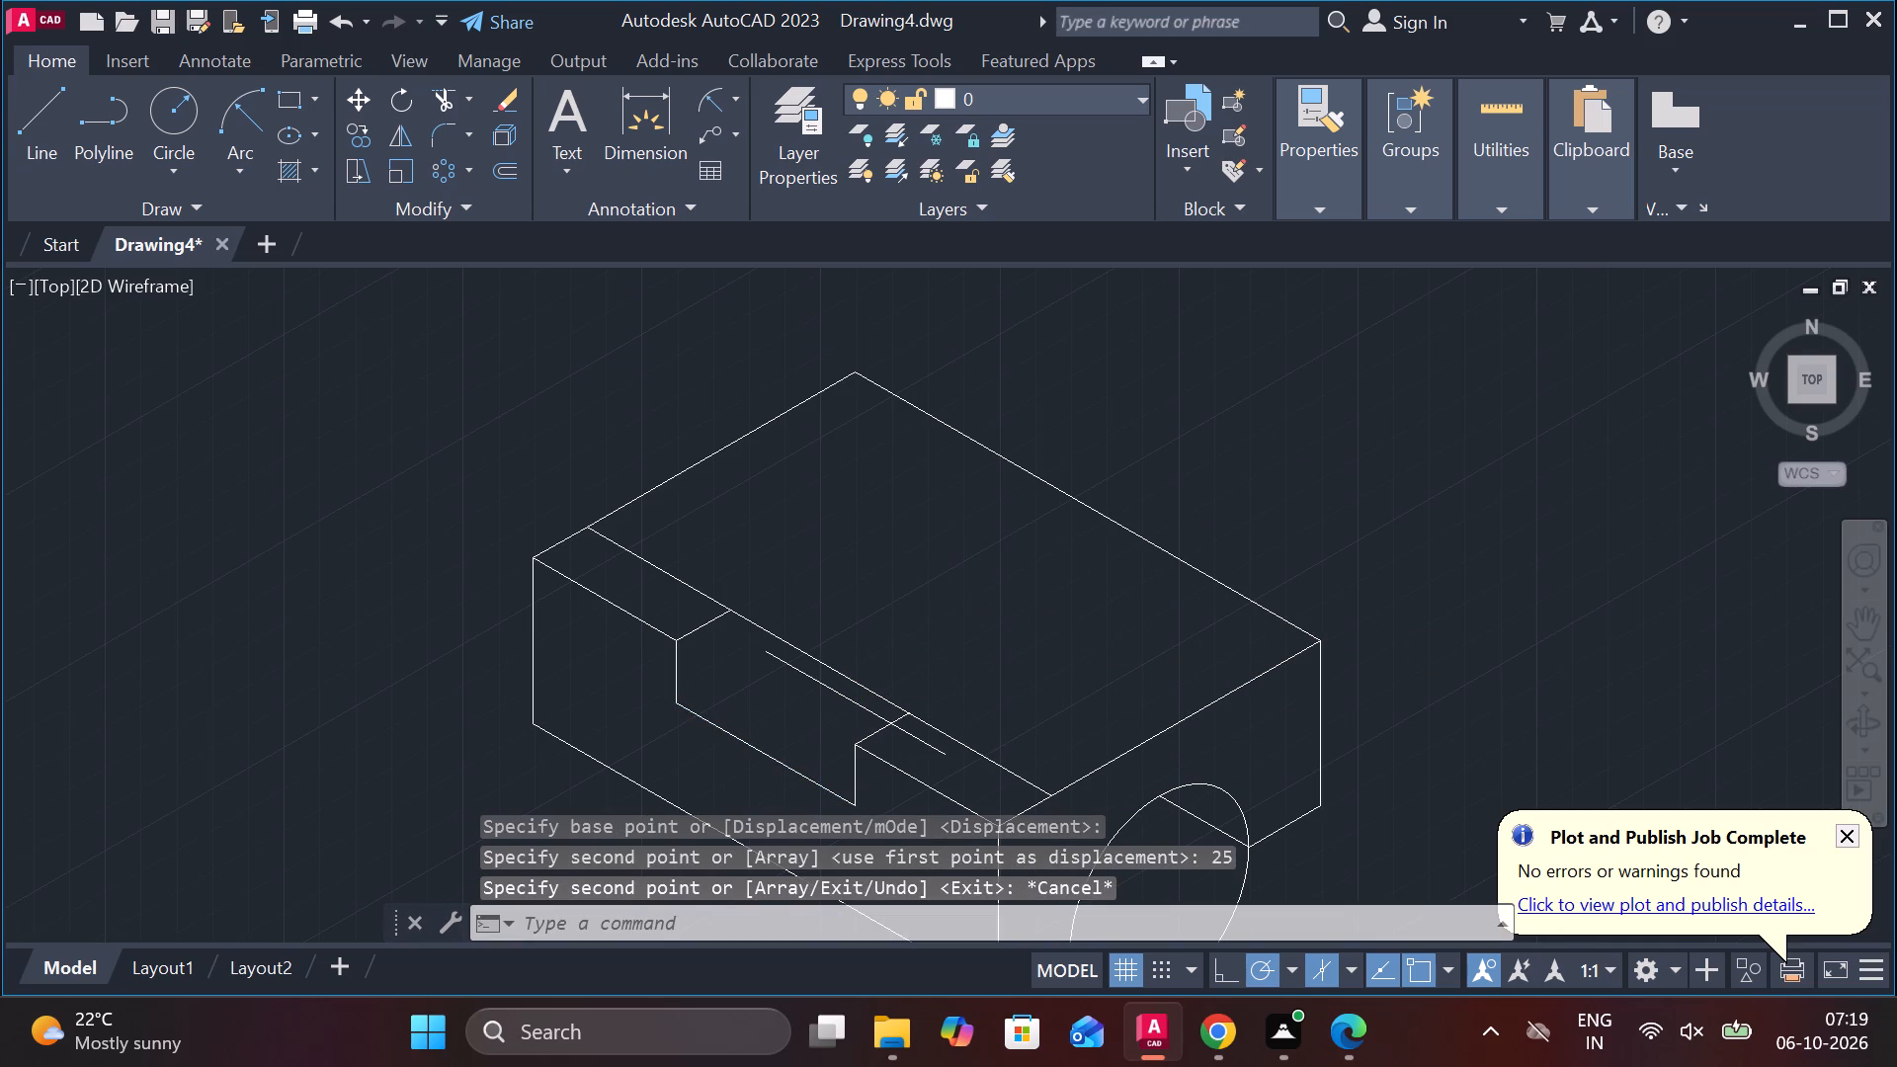
middle_drag(954, 614, 921, 509)
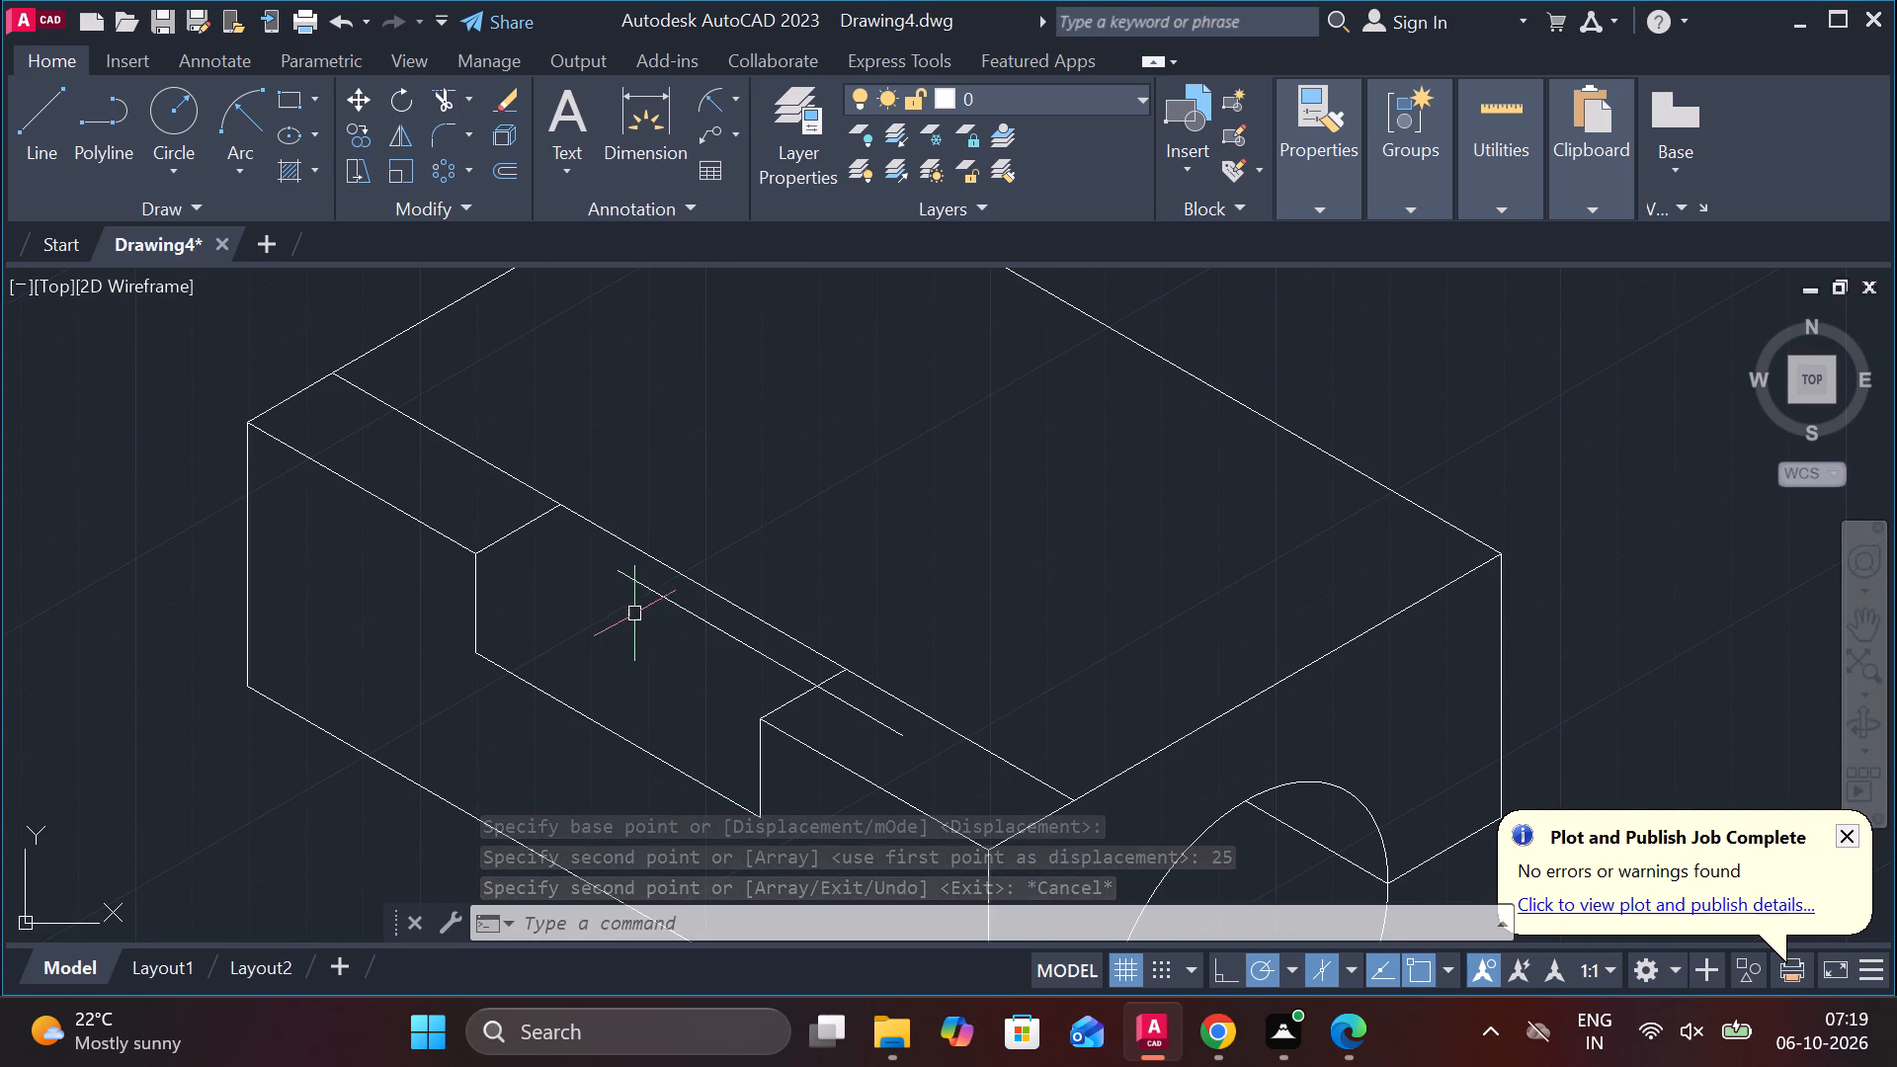
click(667, 608)
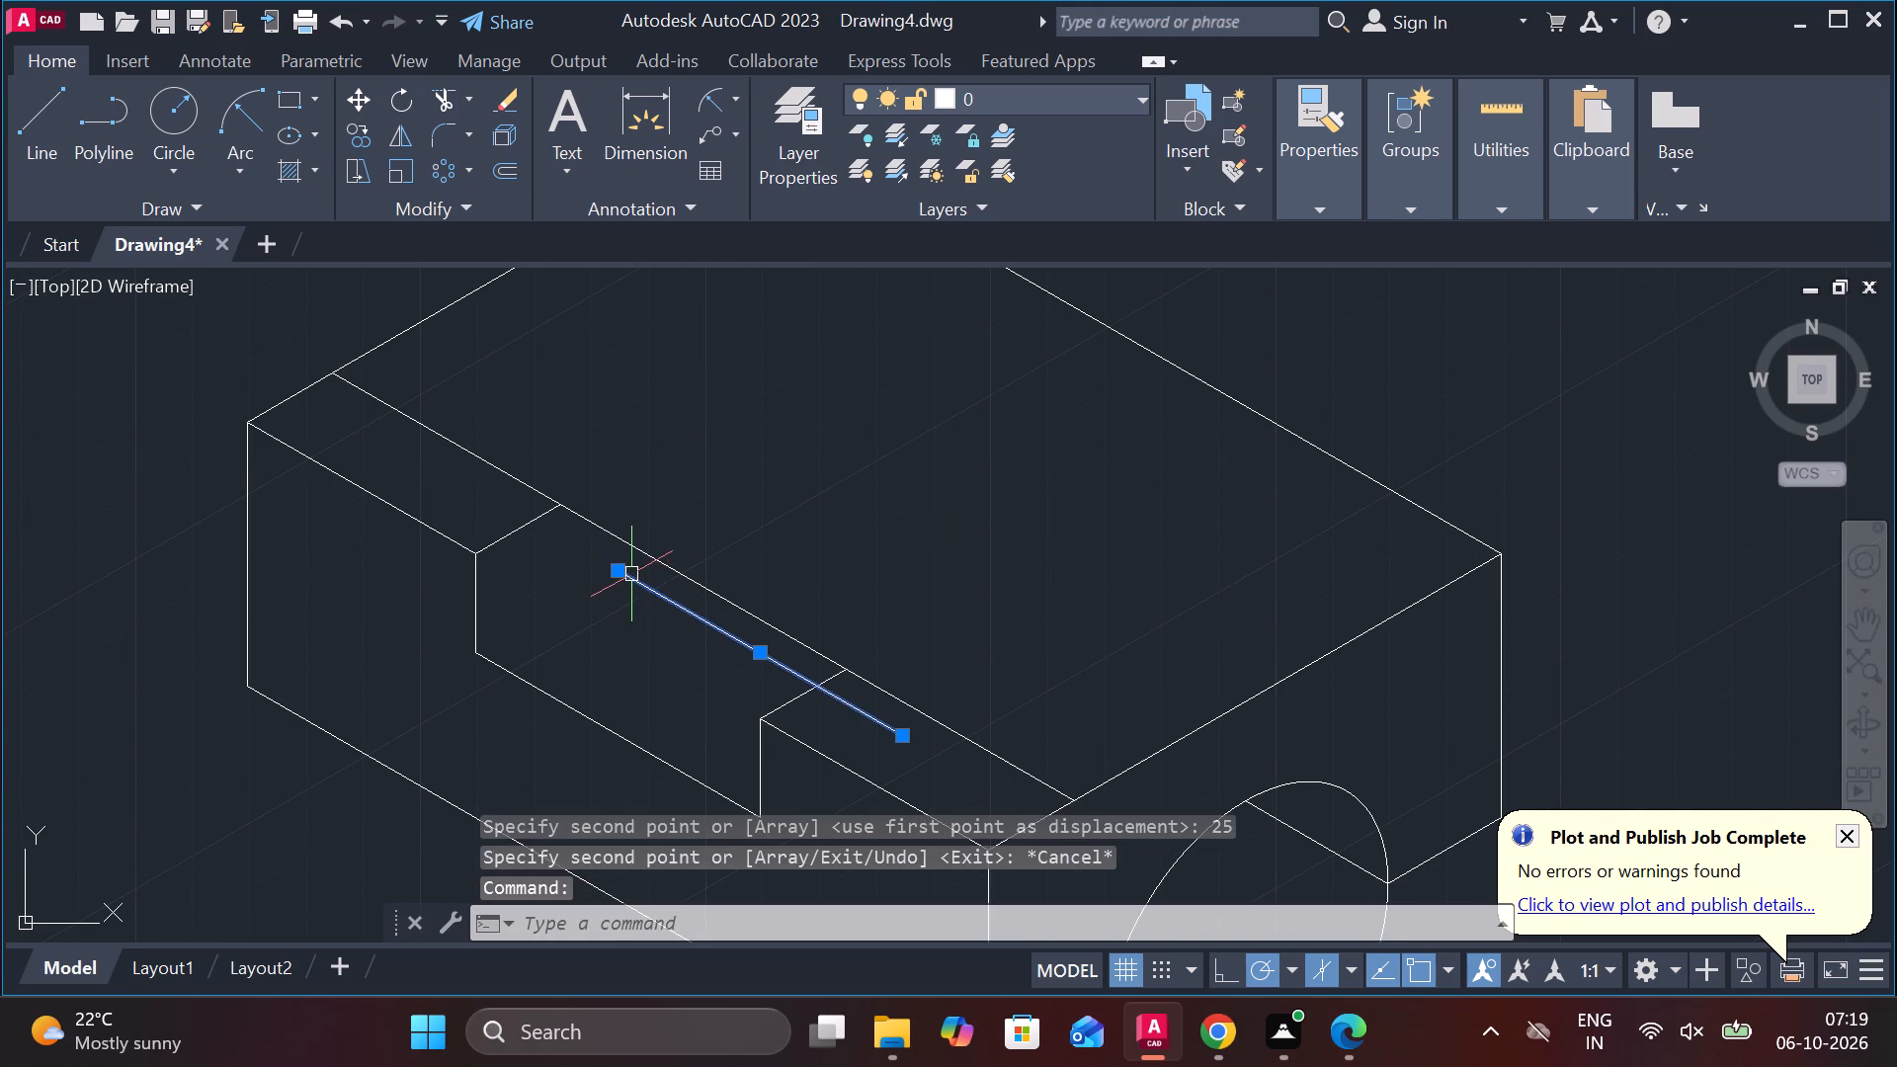
click(723, 653)
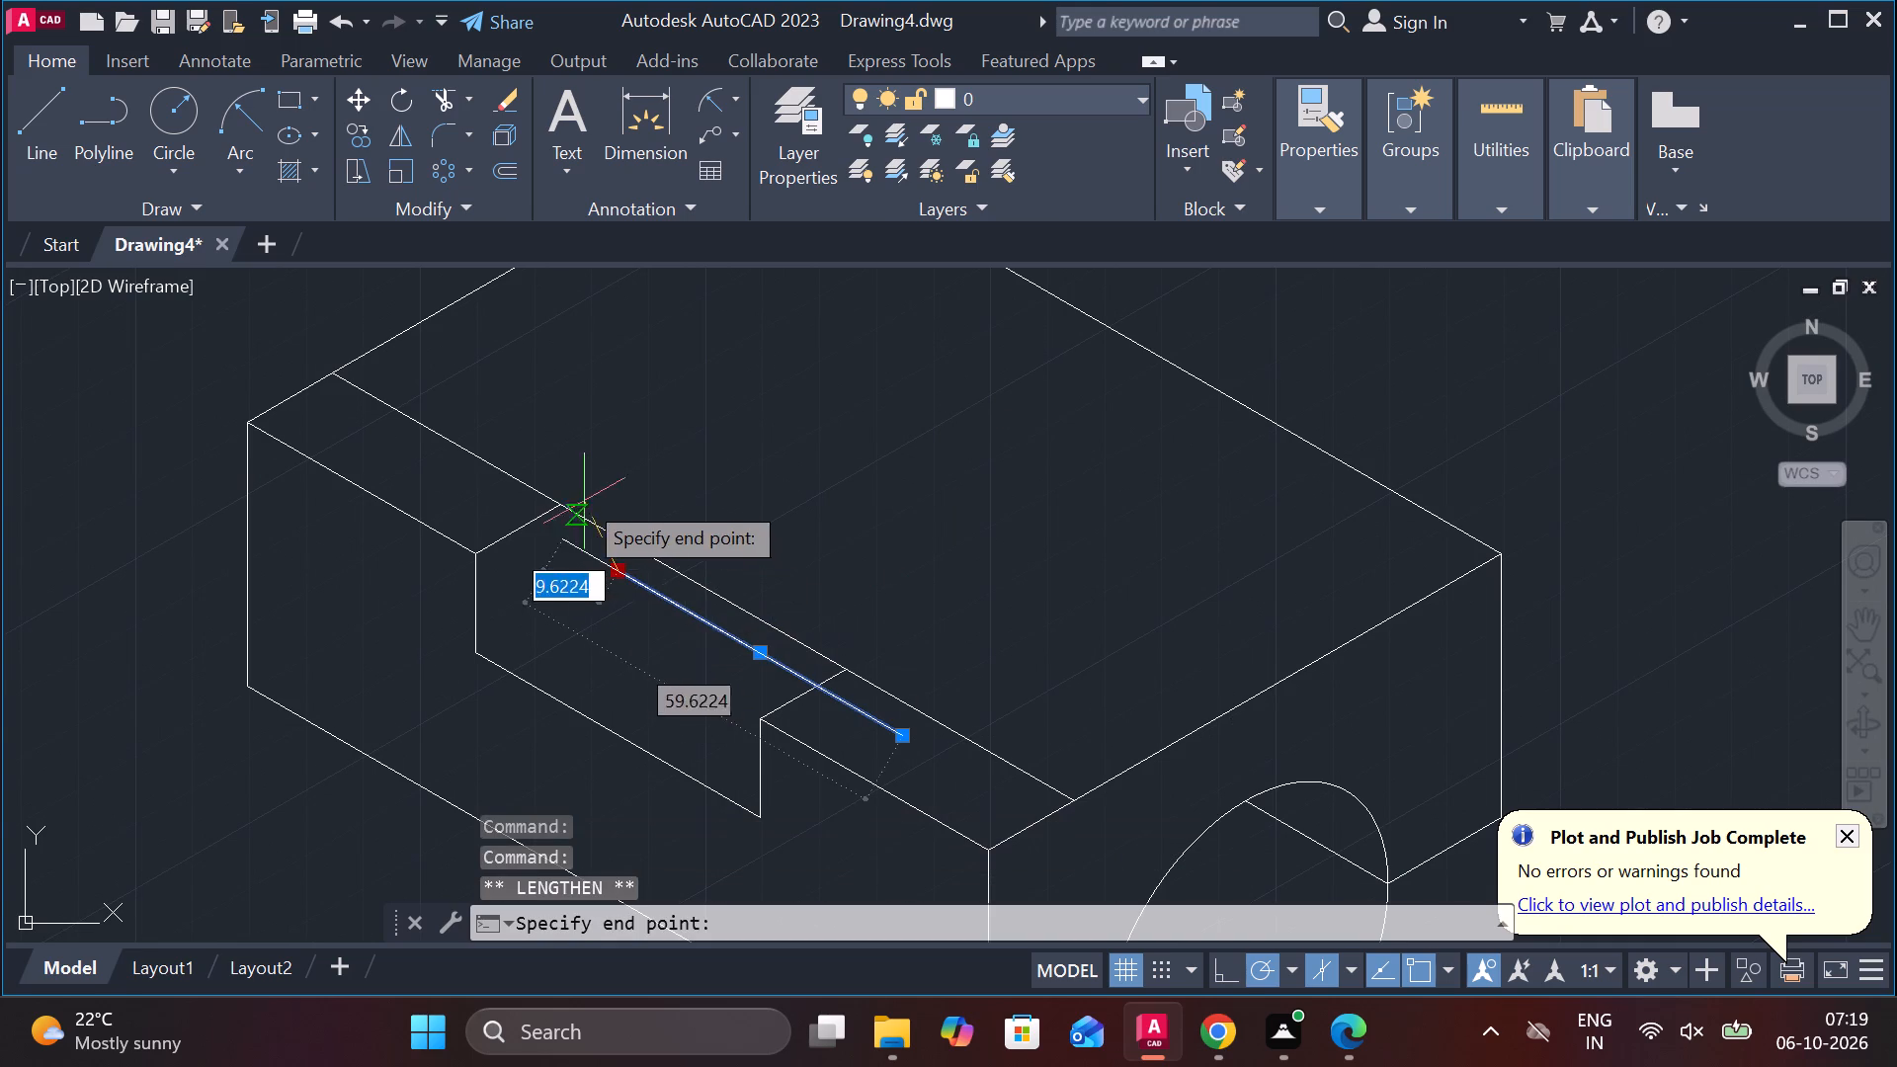
click(521, 474)
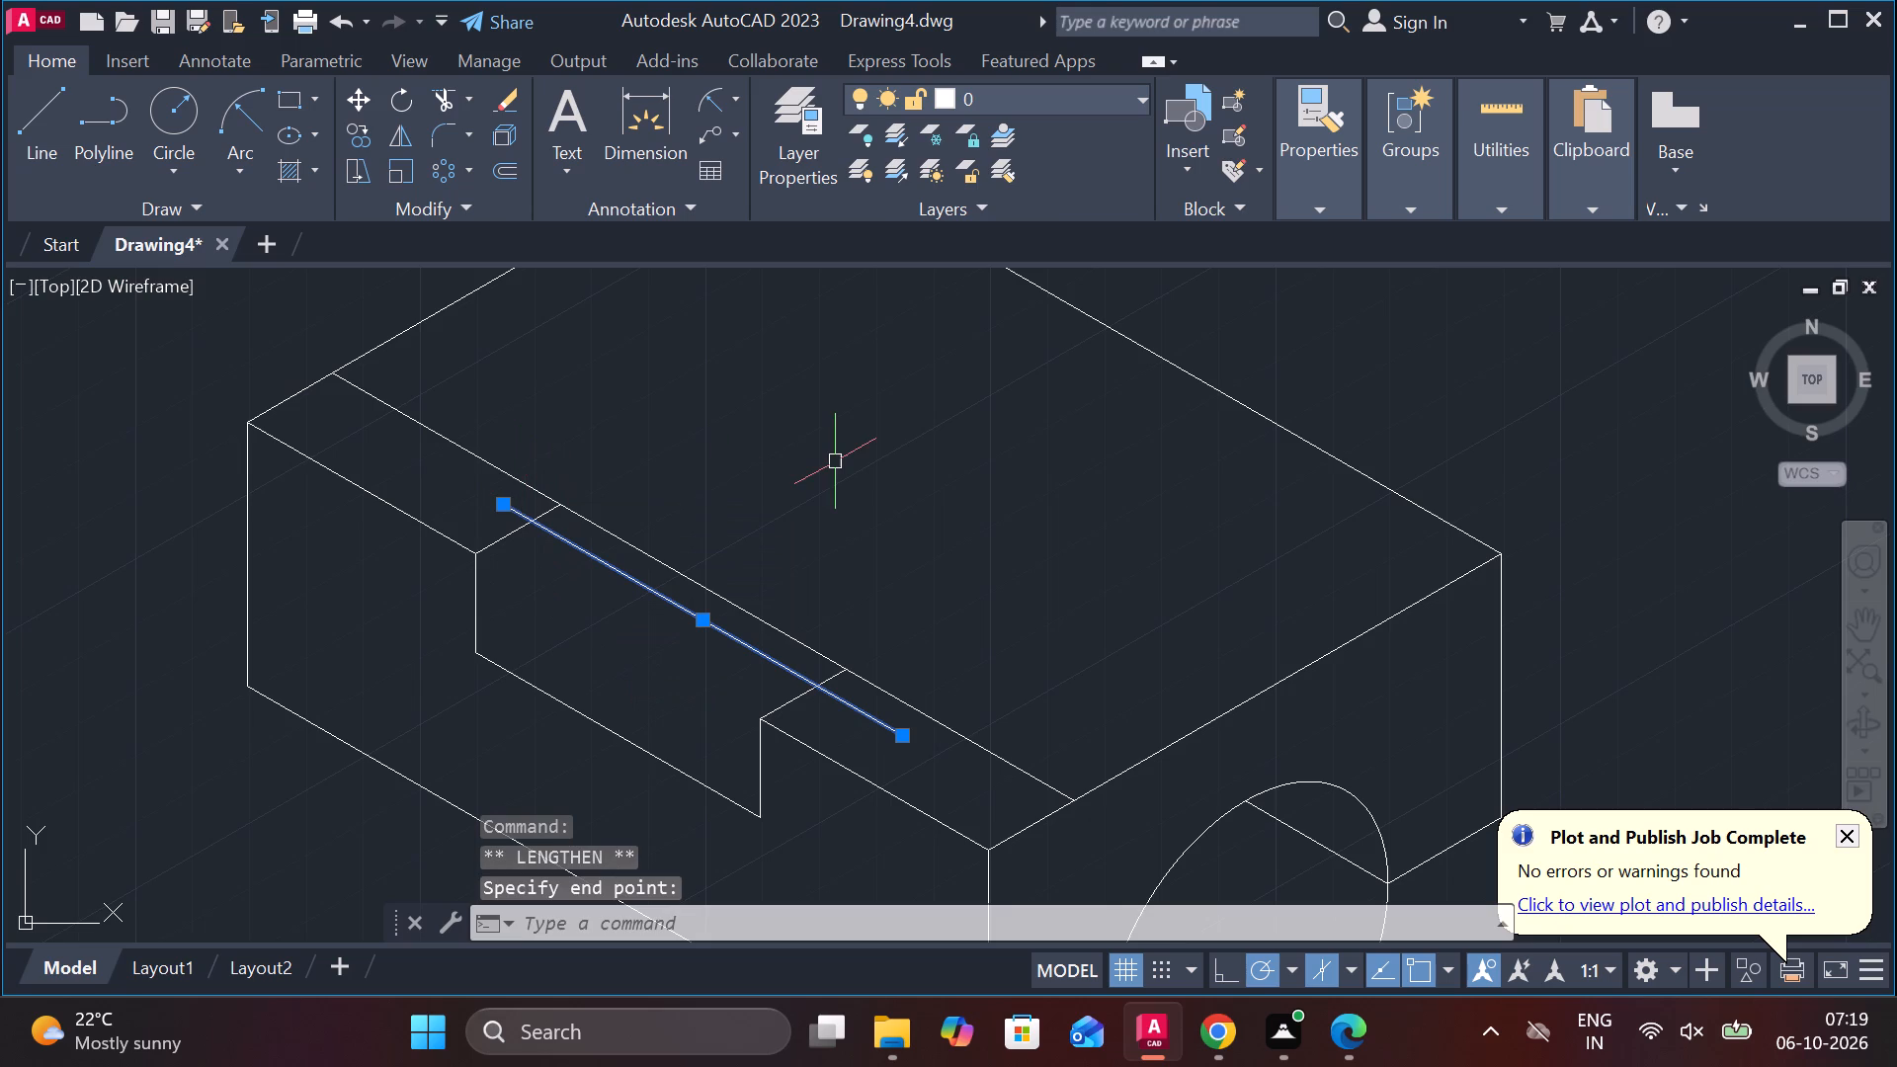
key(Escape)
Draw a line about 59 units long at 30° from the notch's lower corner at the end left open, crossing the strip's inner edge.
key(l)
key(Return)
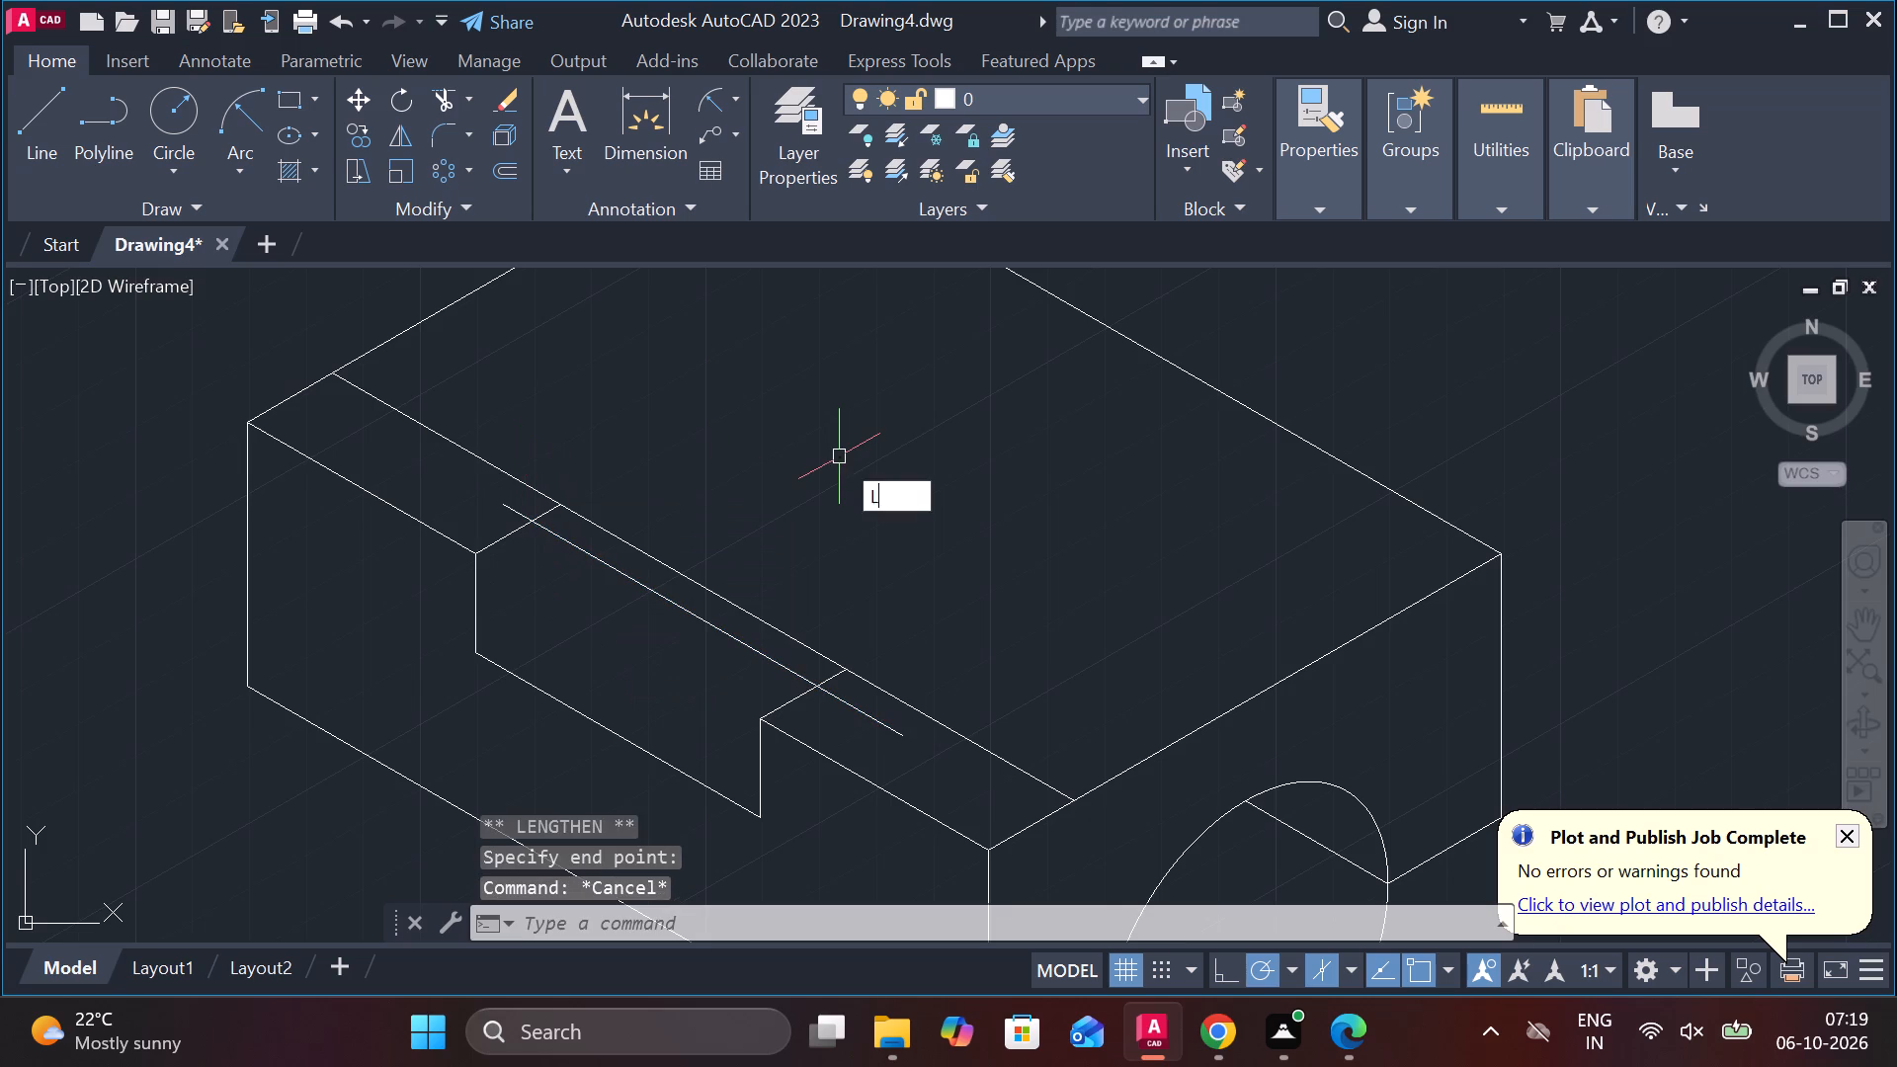
middle_drag(595, 640, 667, 681)
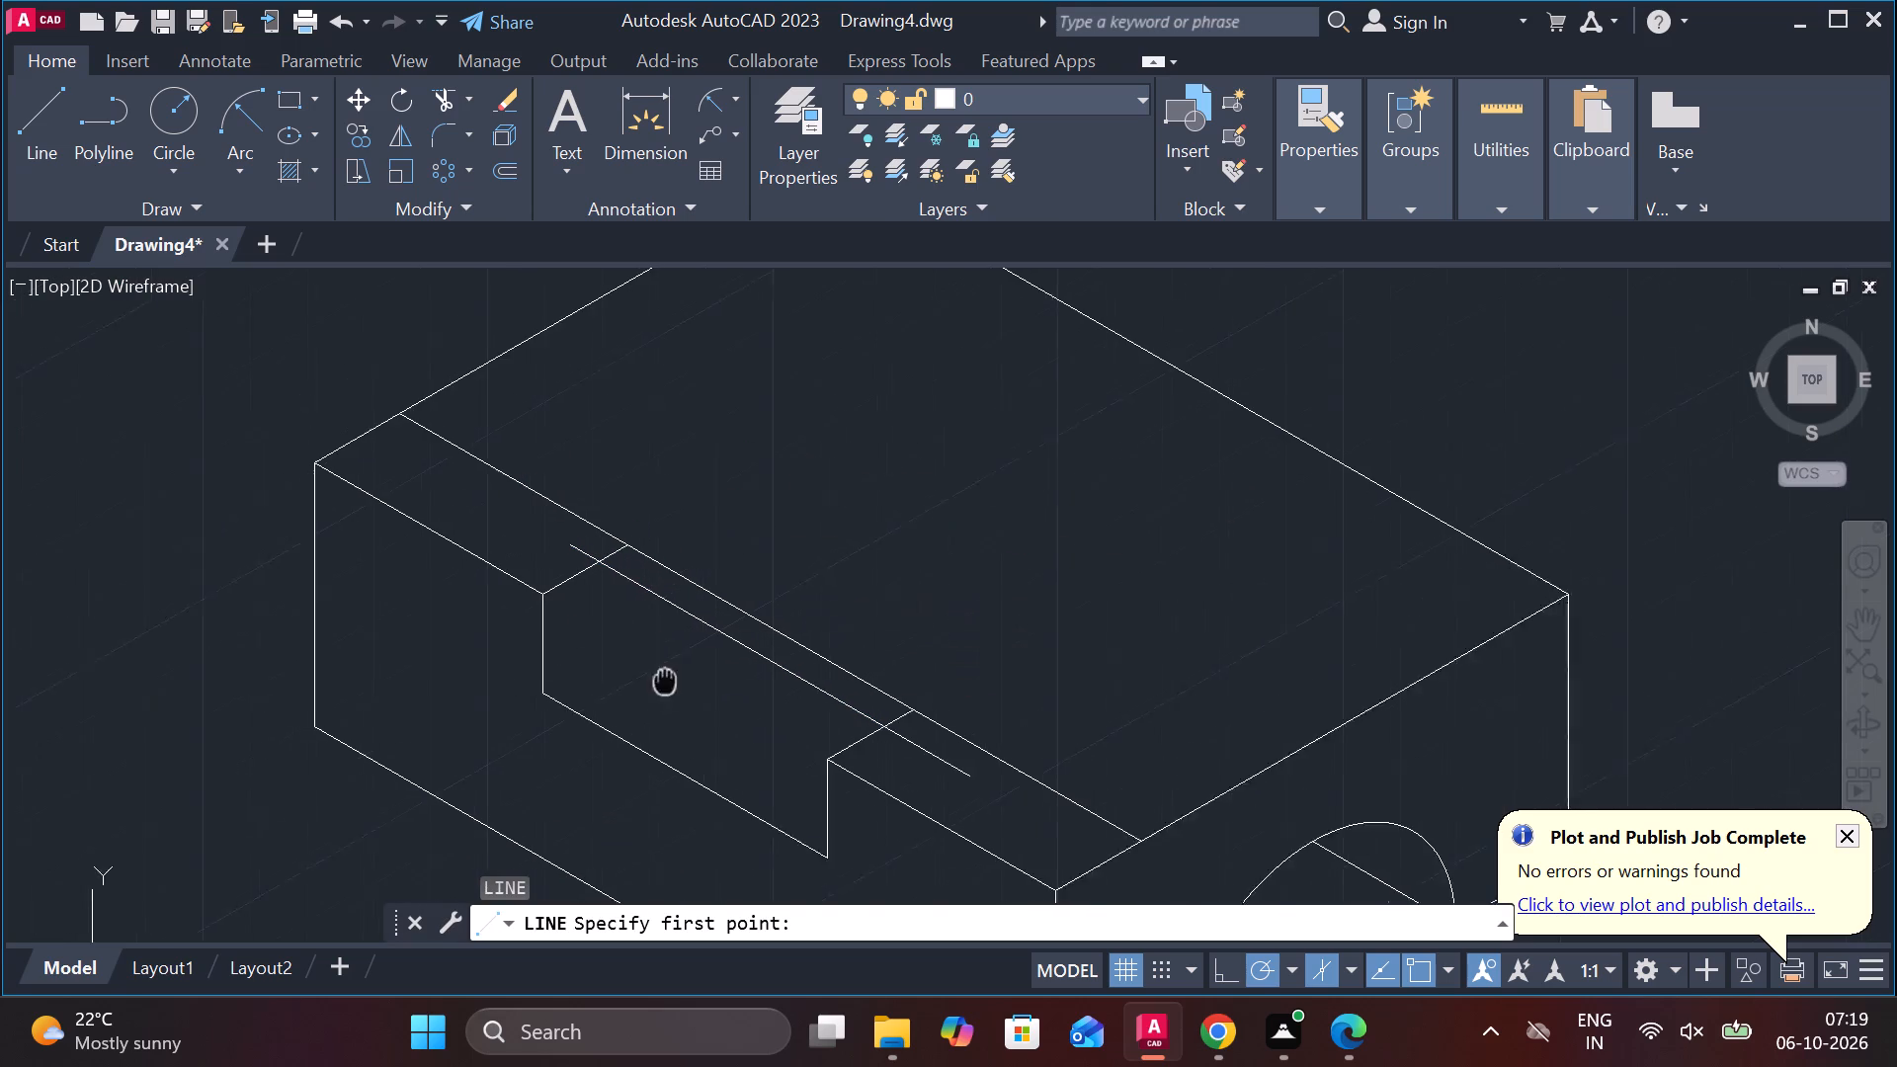
middle_drag(667, 681, 674, 705)
click(553, 717)
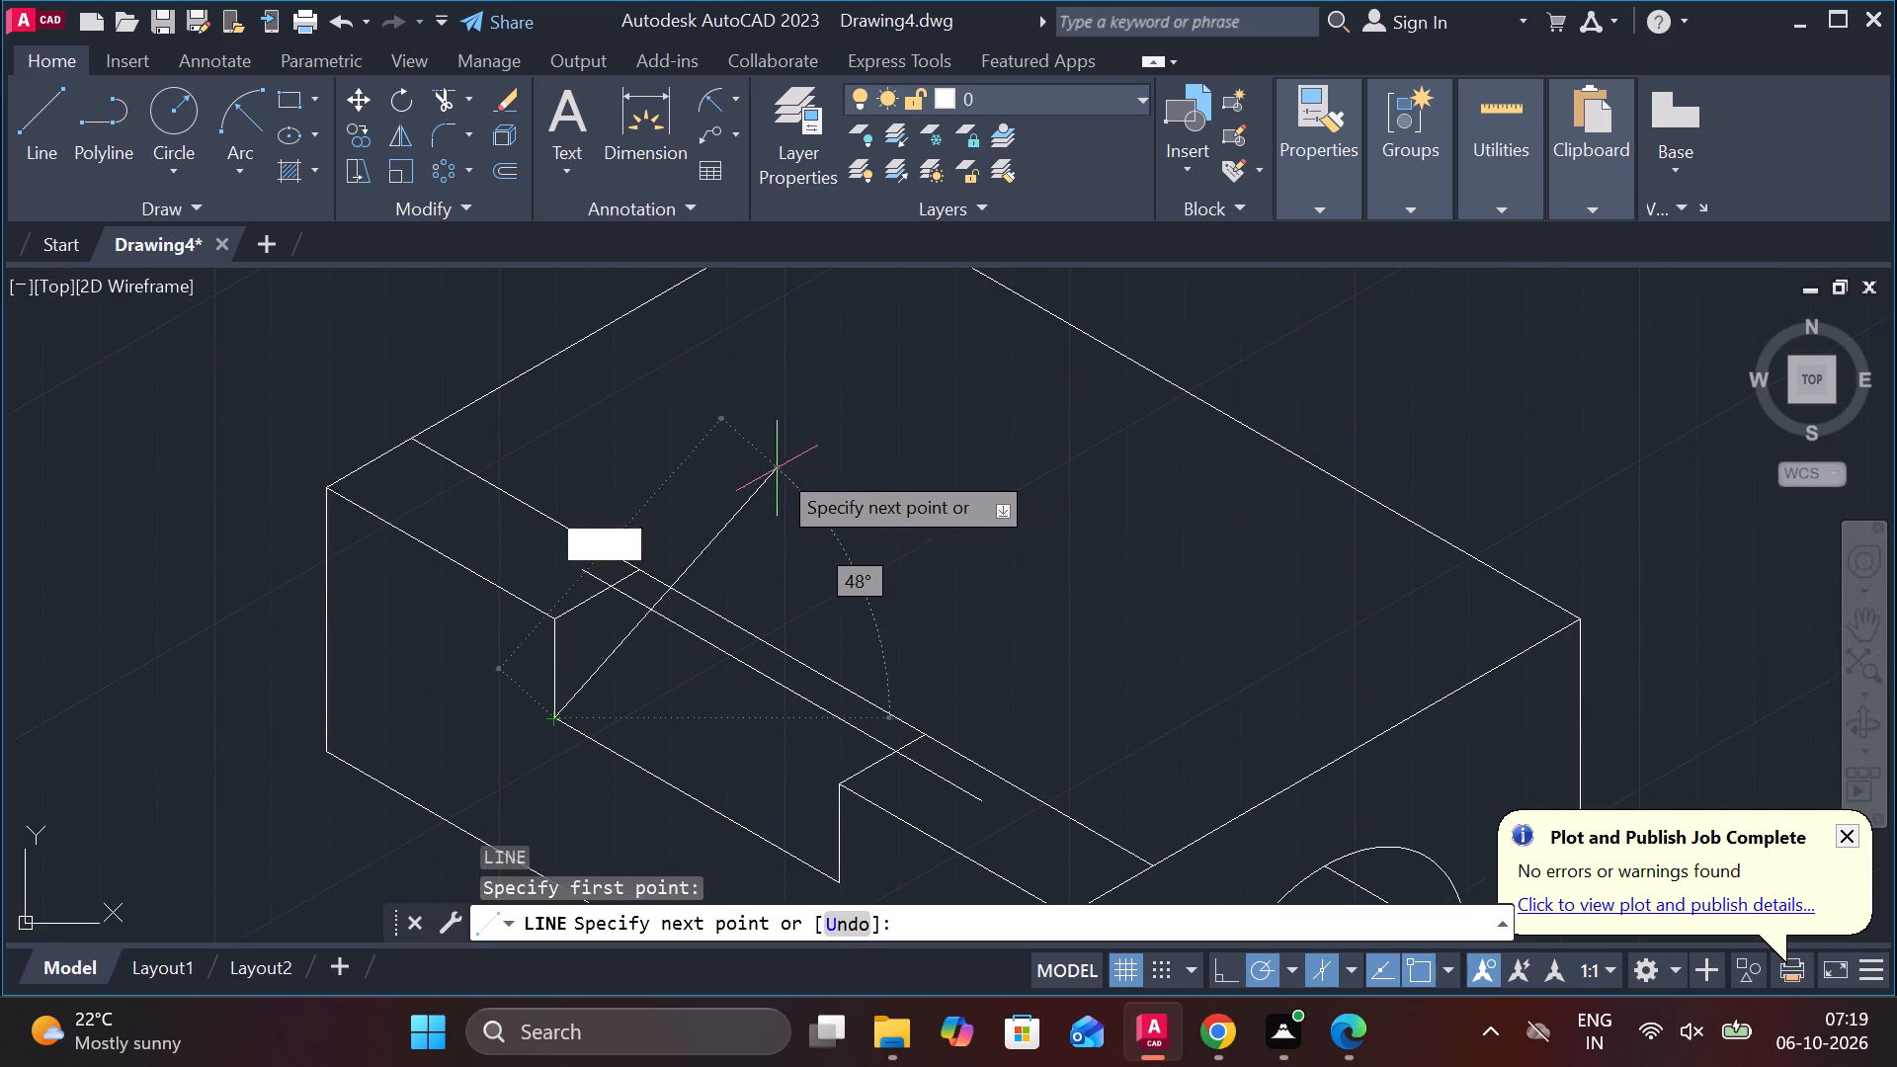
click(890, 526)
key(Escape)
Trim the new 30° line and the copied notch edge to their shared inner corner, and clear the copy's overshoots beyond both notch sides.
text(TR)
key(Return)
click(866, 533)
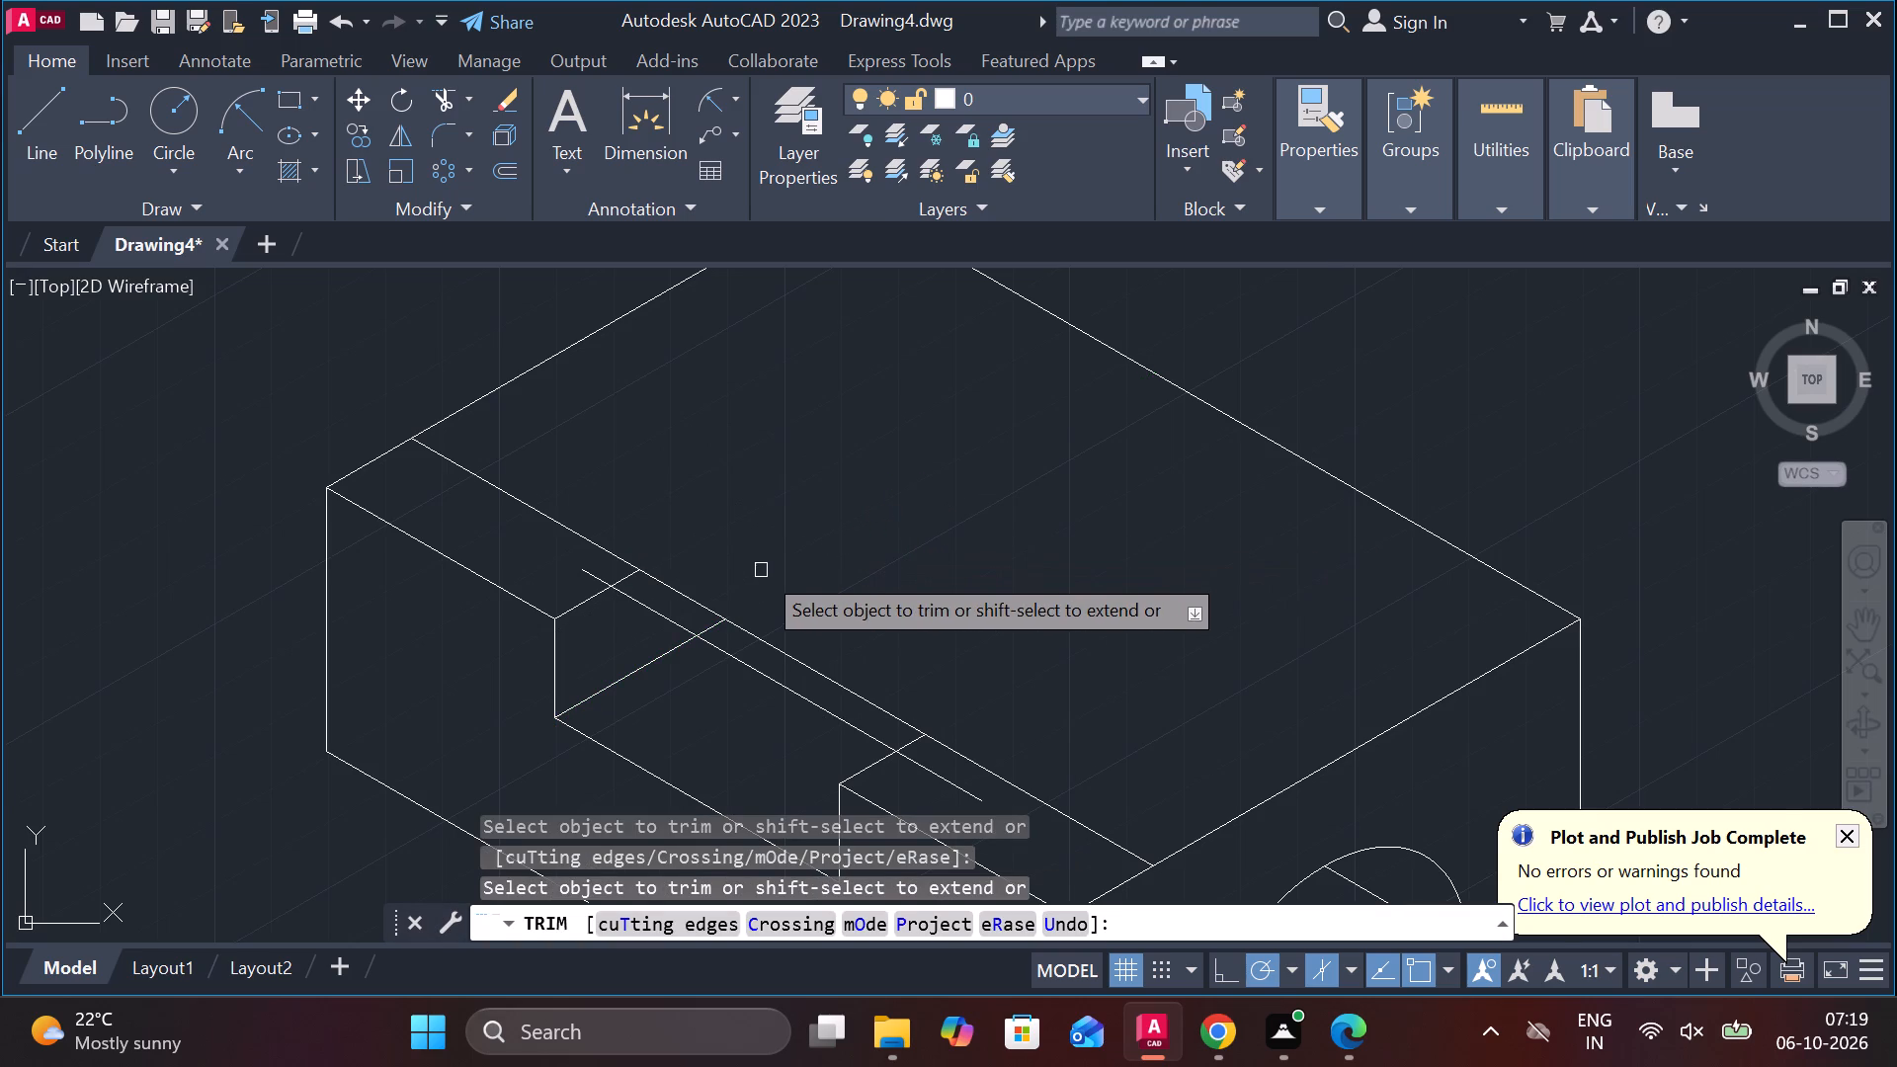
scroll(761, 570, up, 1)
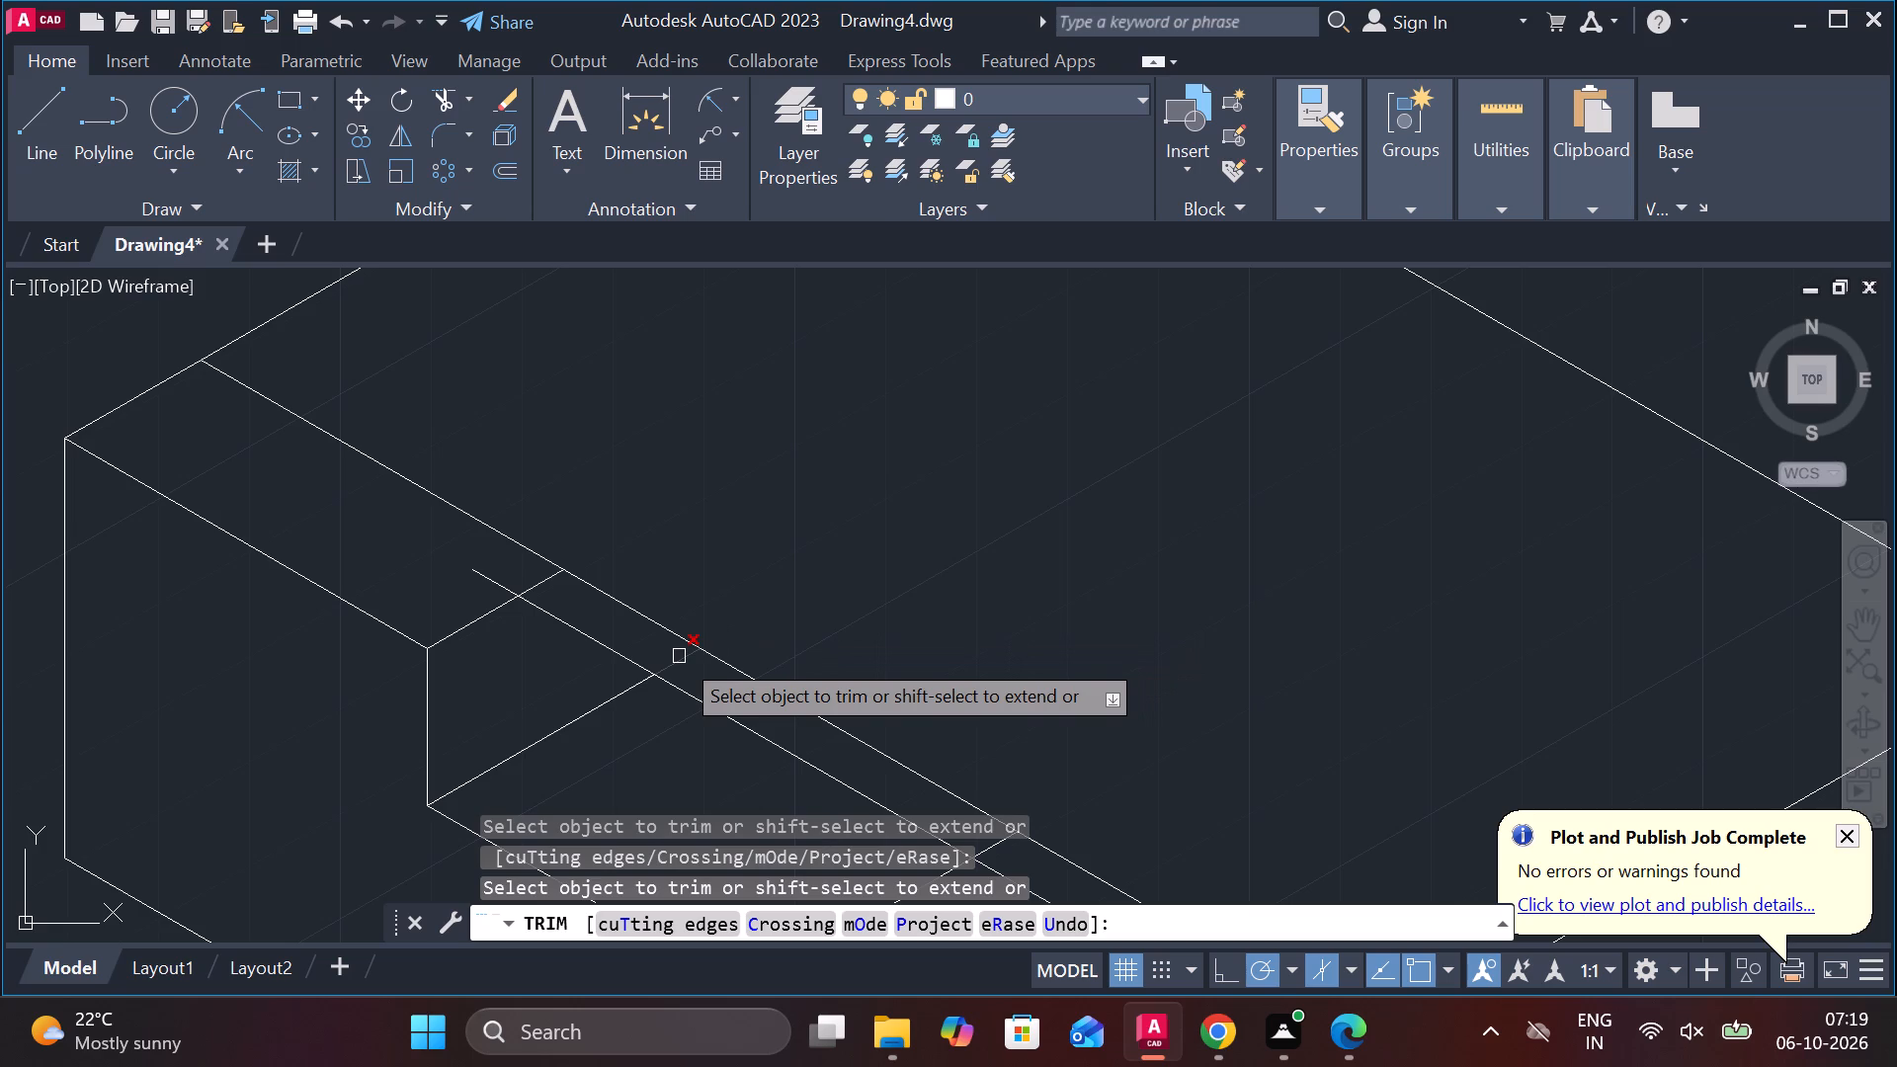
scroll(811, 581, down, 1)
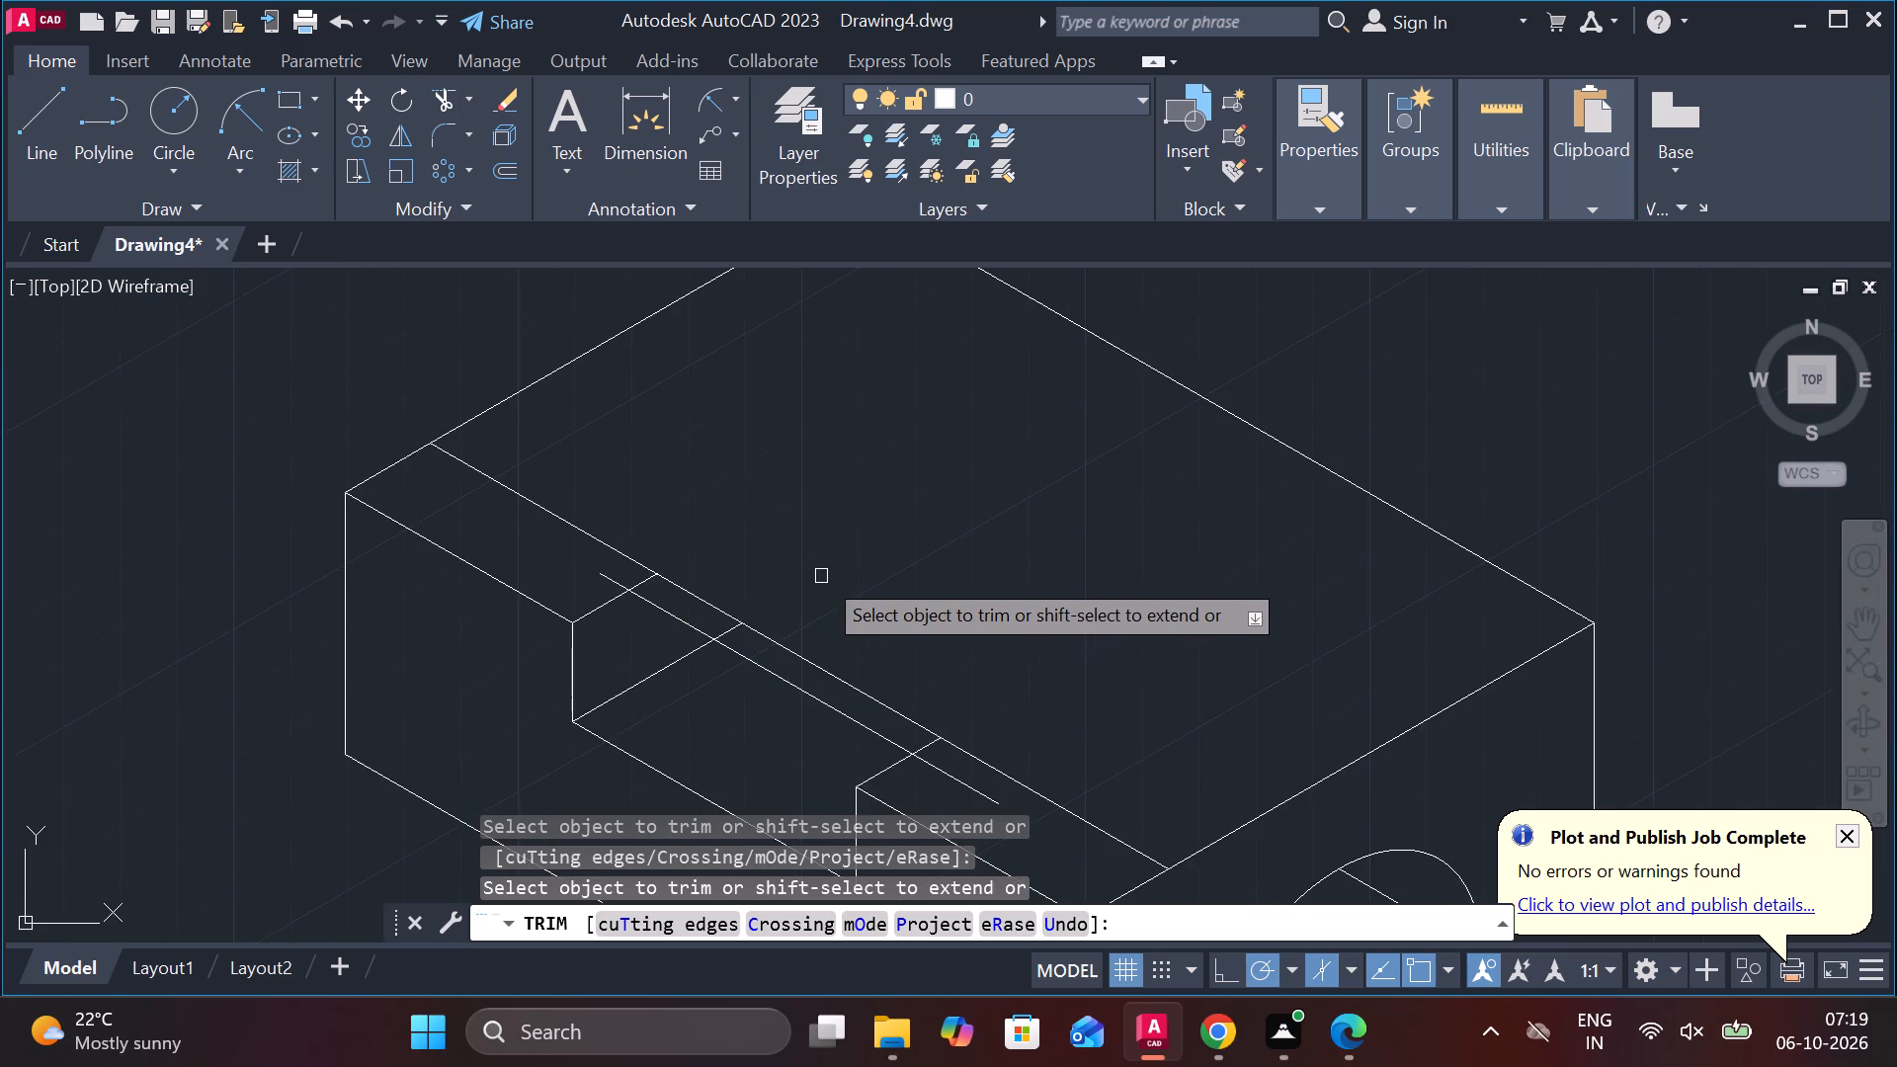
middle_drag(823, 575, 966, 527)
click(1121, 741)
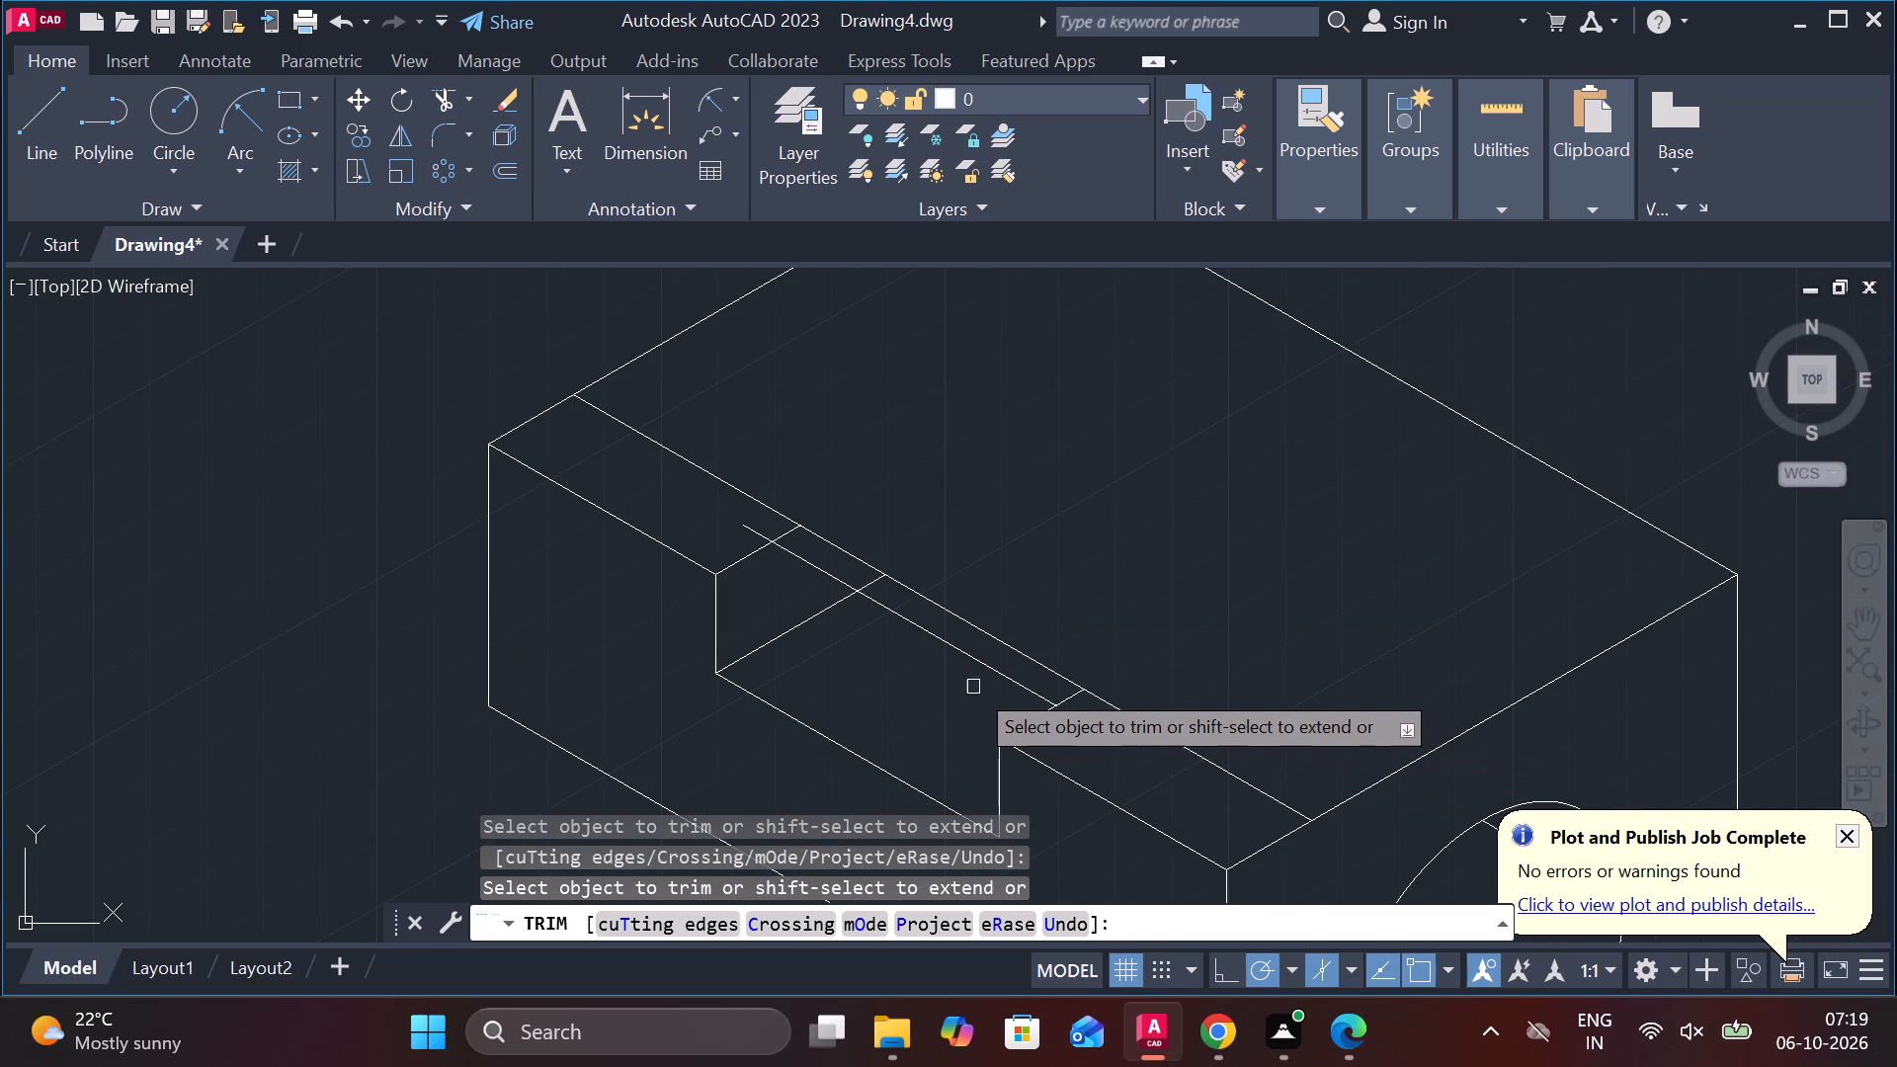
middle_drag(889, 687, 912, 724)
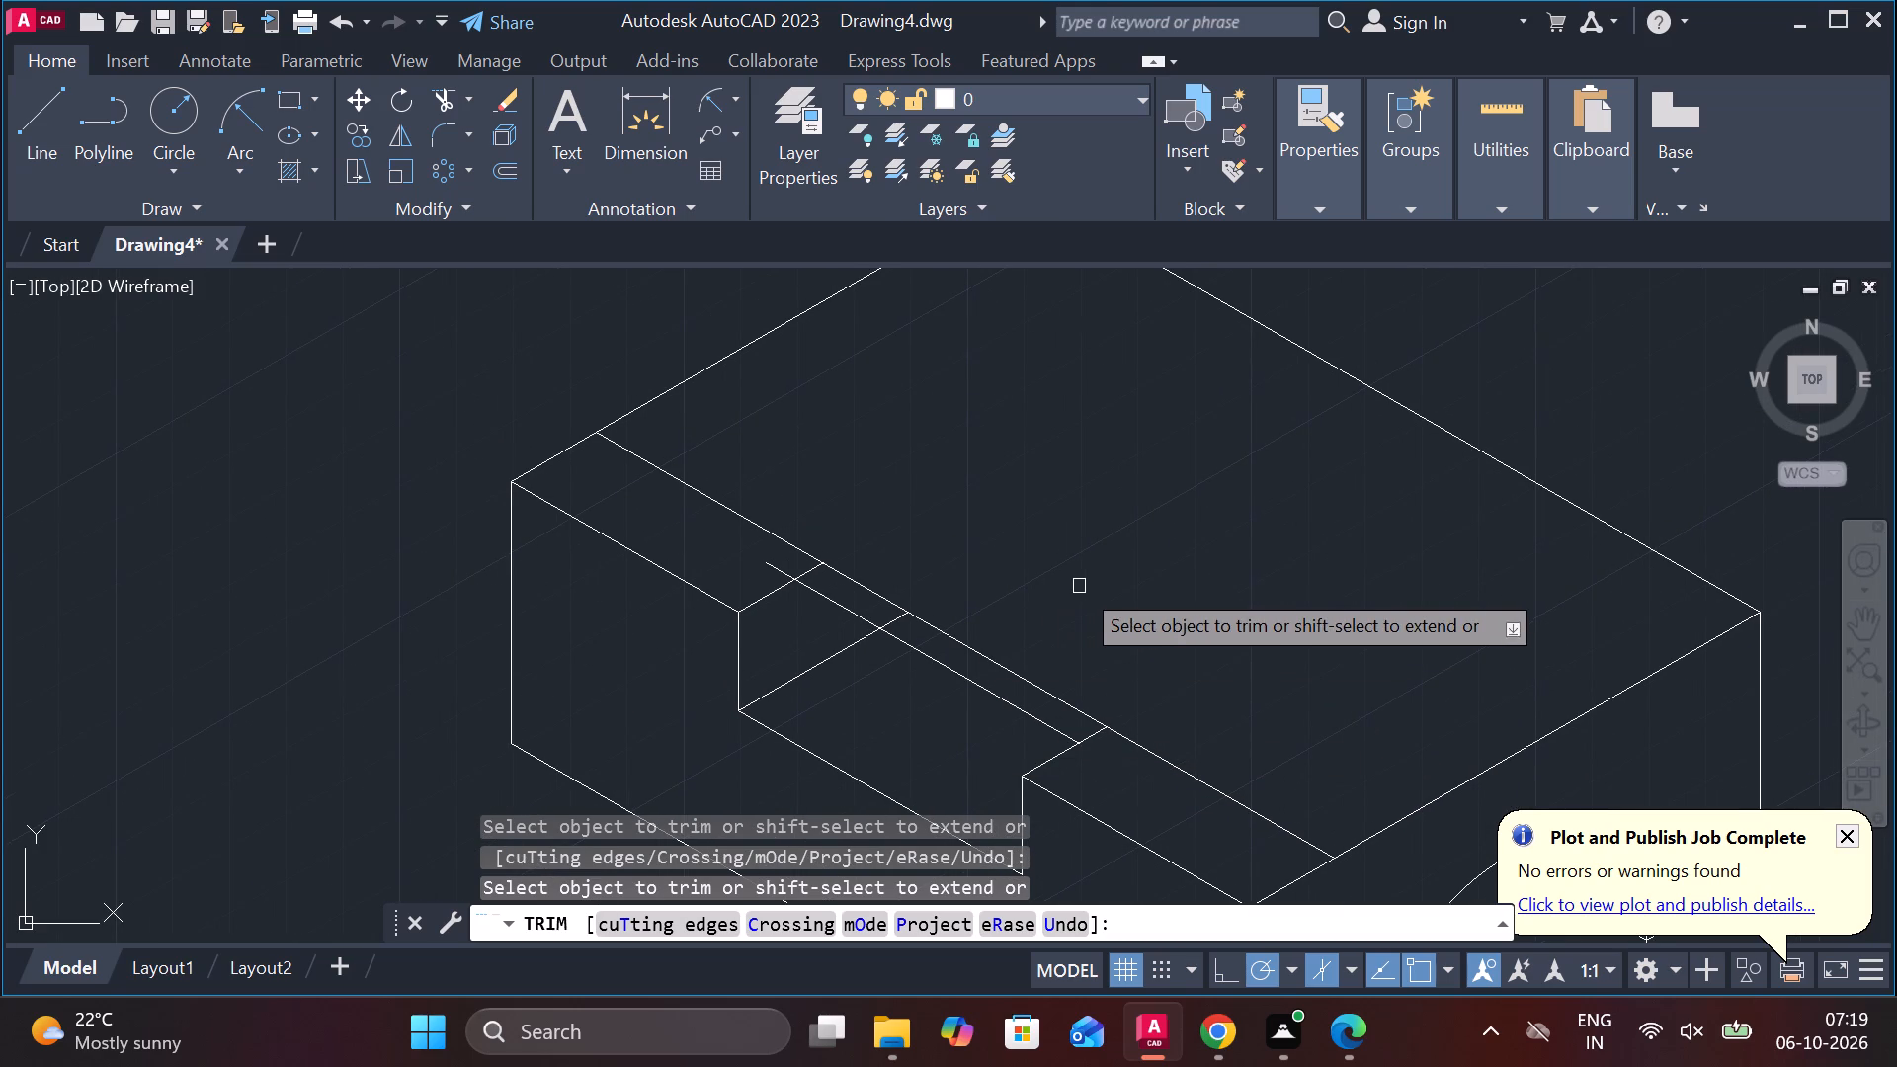
click(859, 619)
scroll(887, 619, up, 2)
click(893, 619)
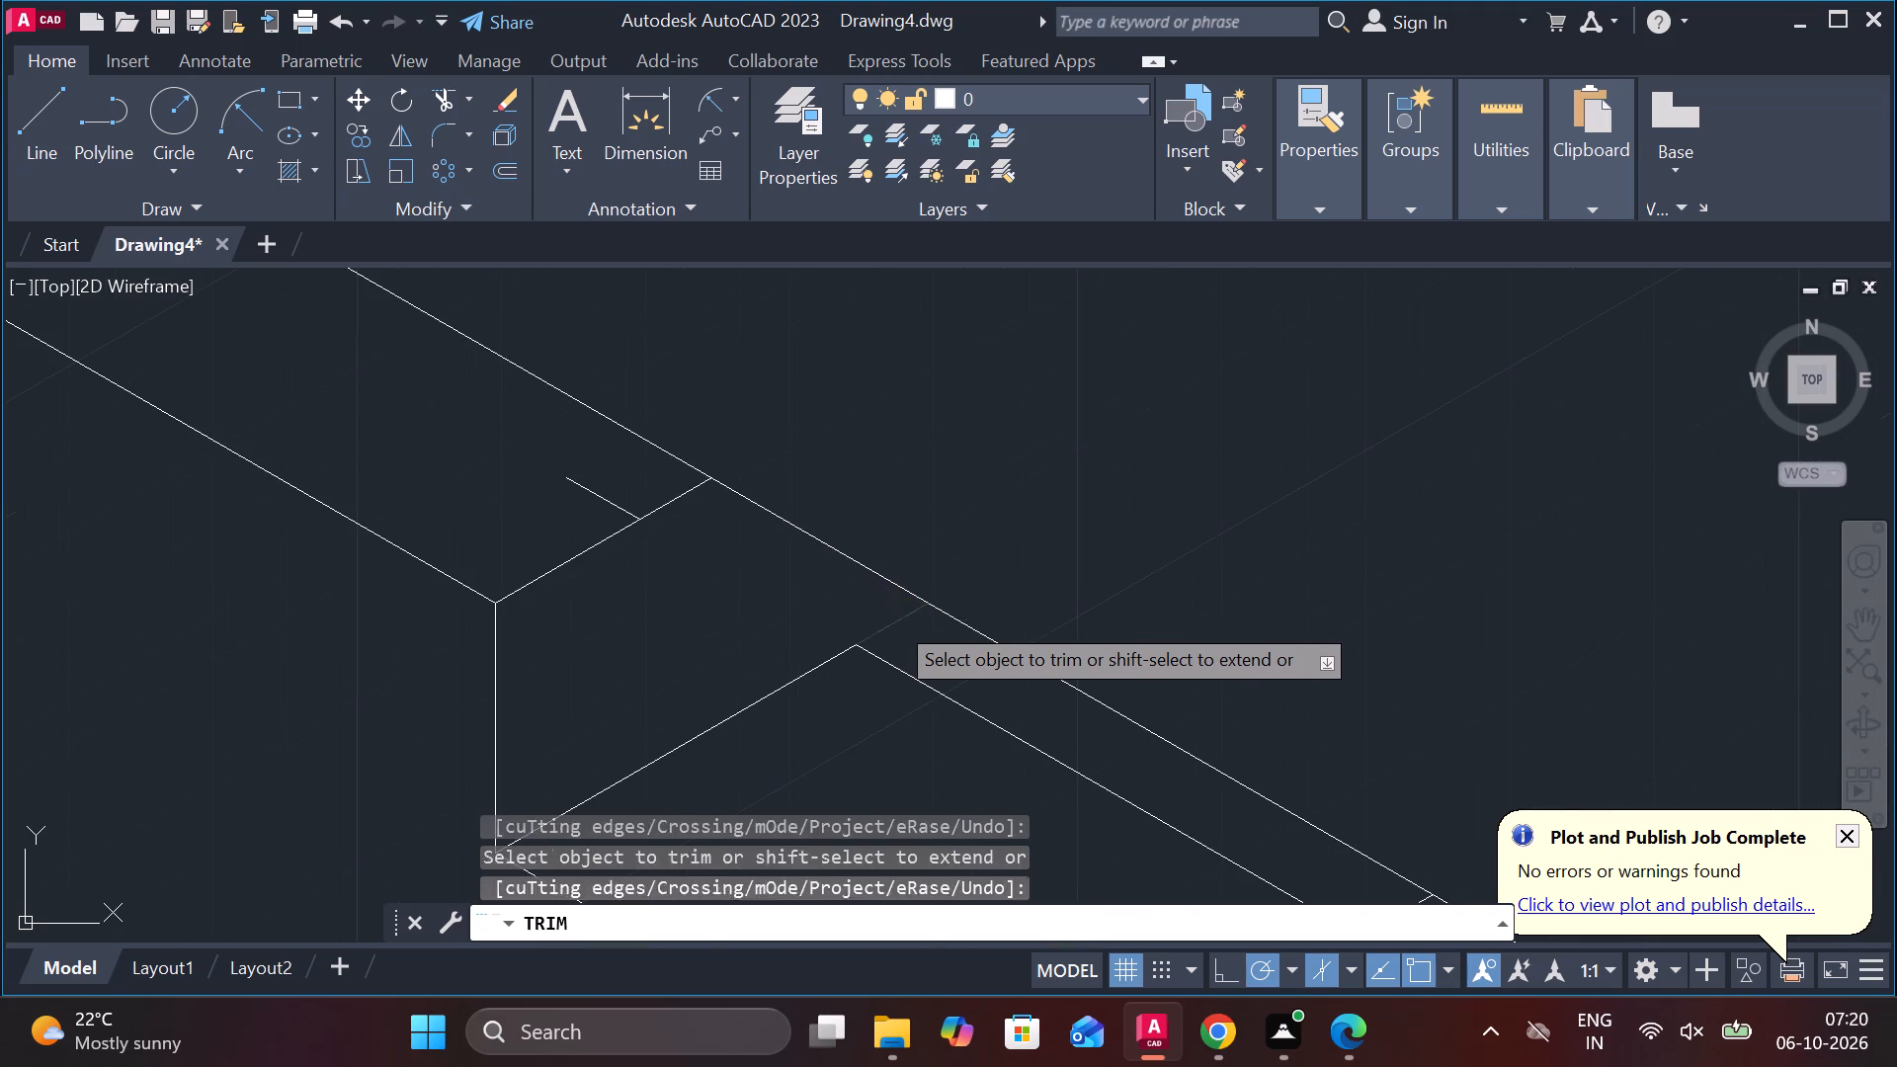
click(601, 495)
scroll(605, 494, down, 1)
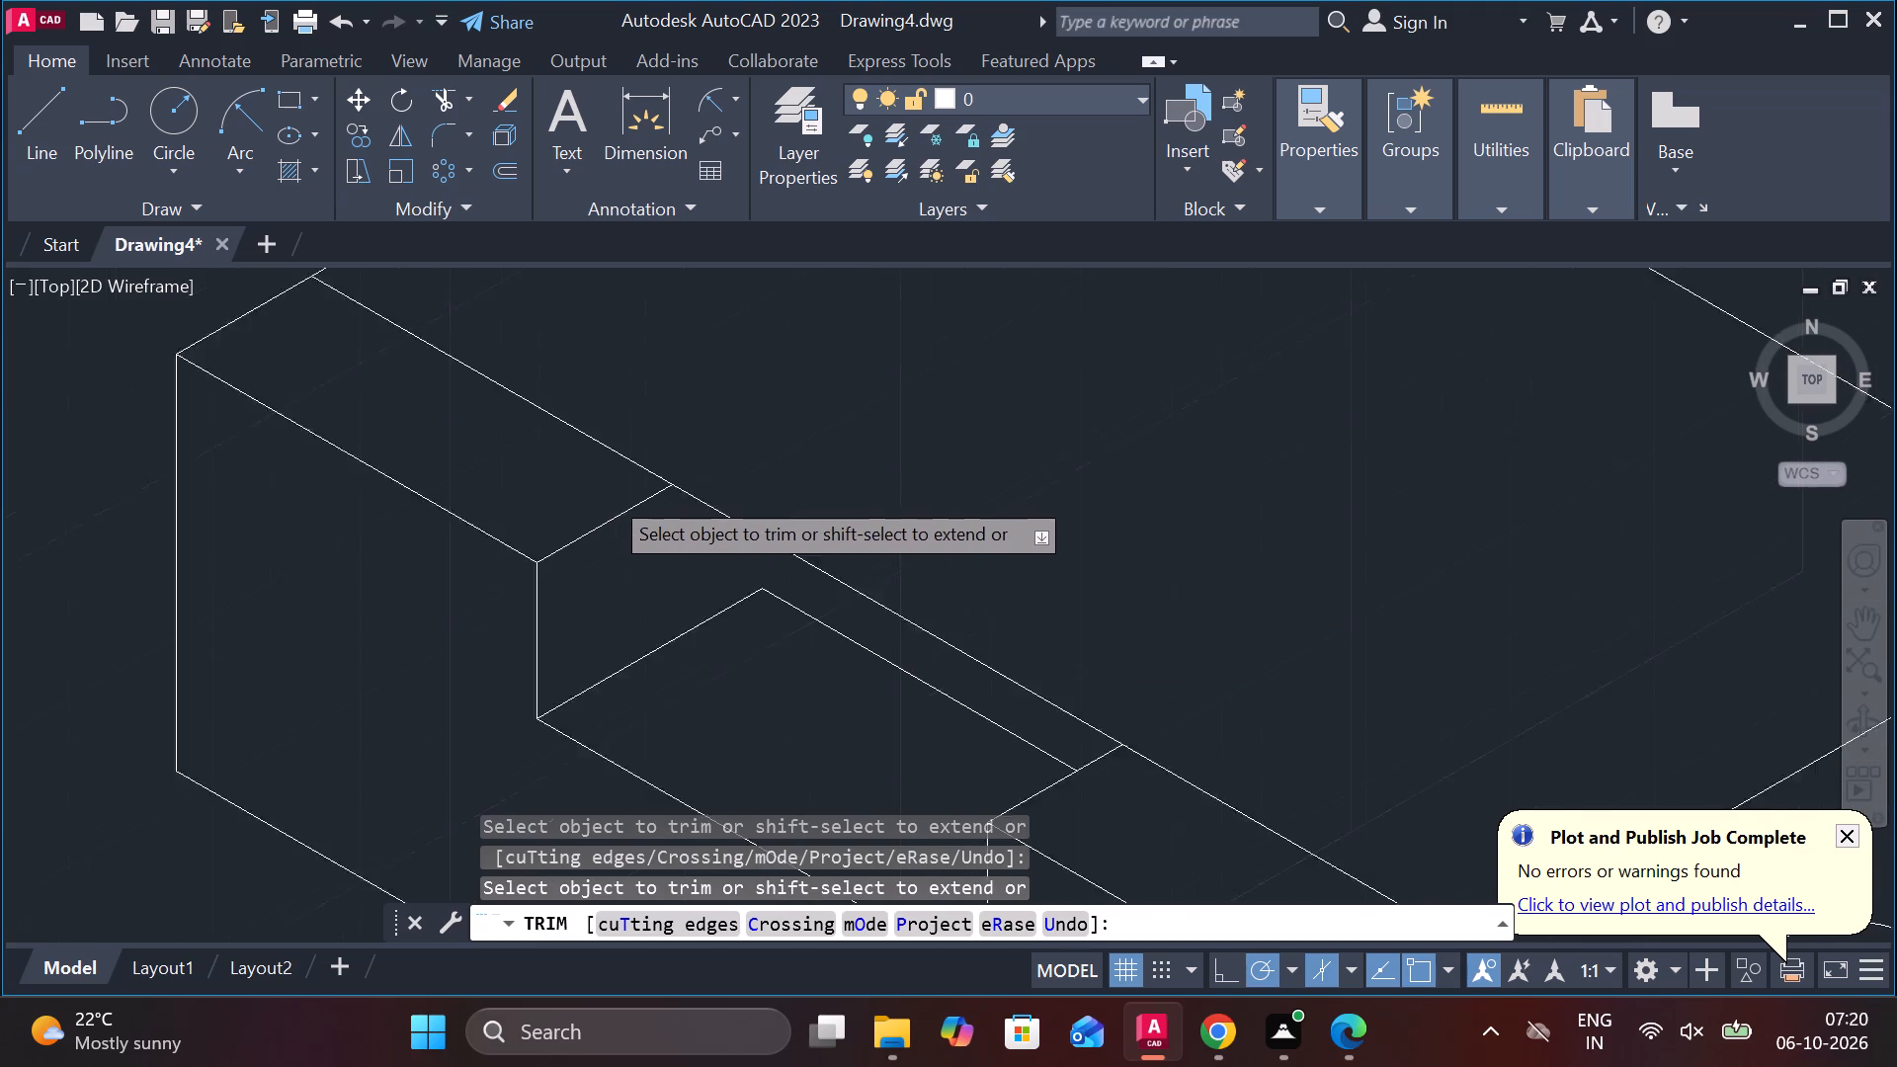
scroll(613, 496, down, 1)
key(Escape)
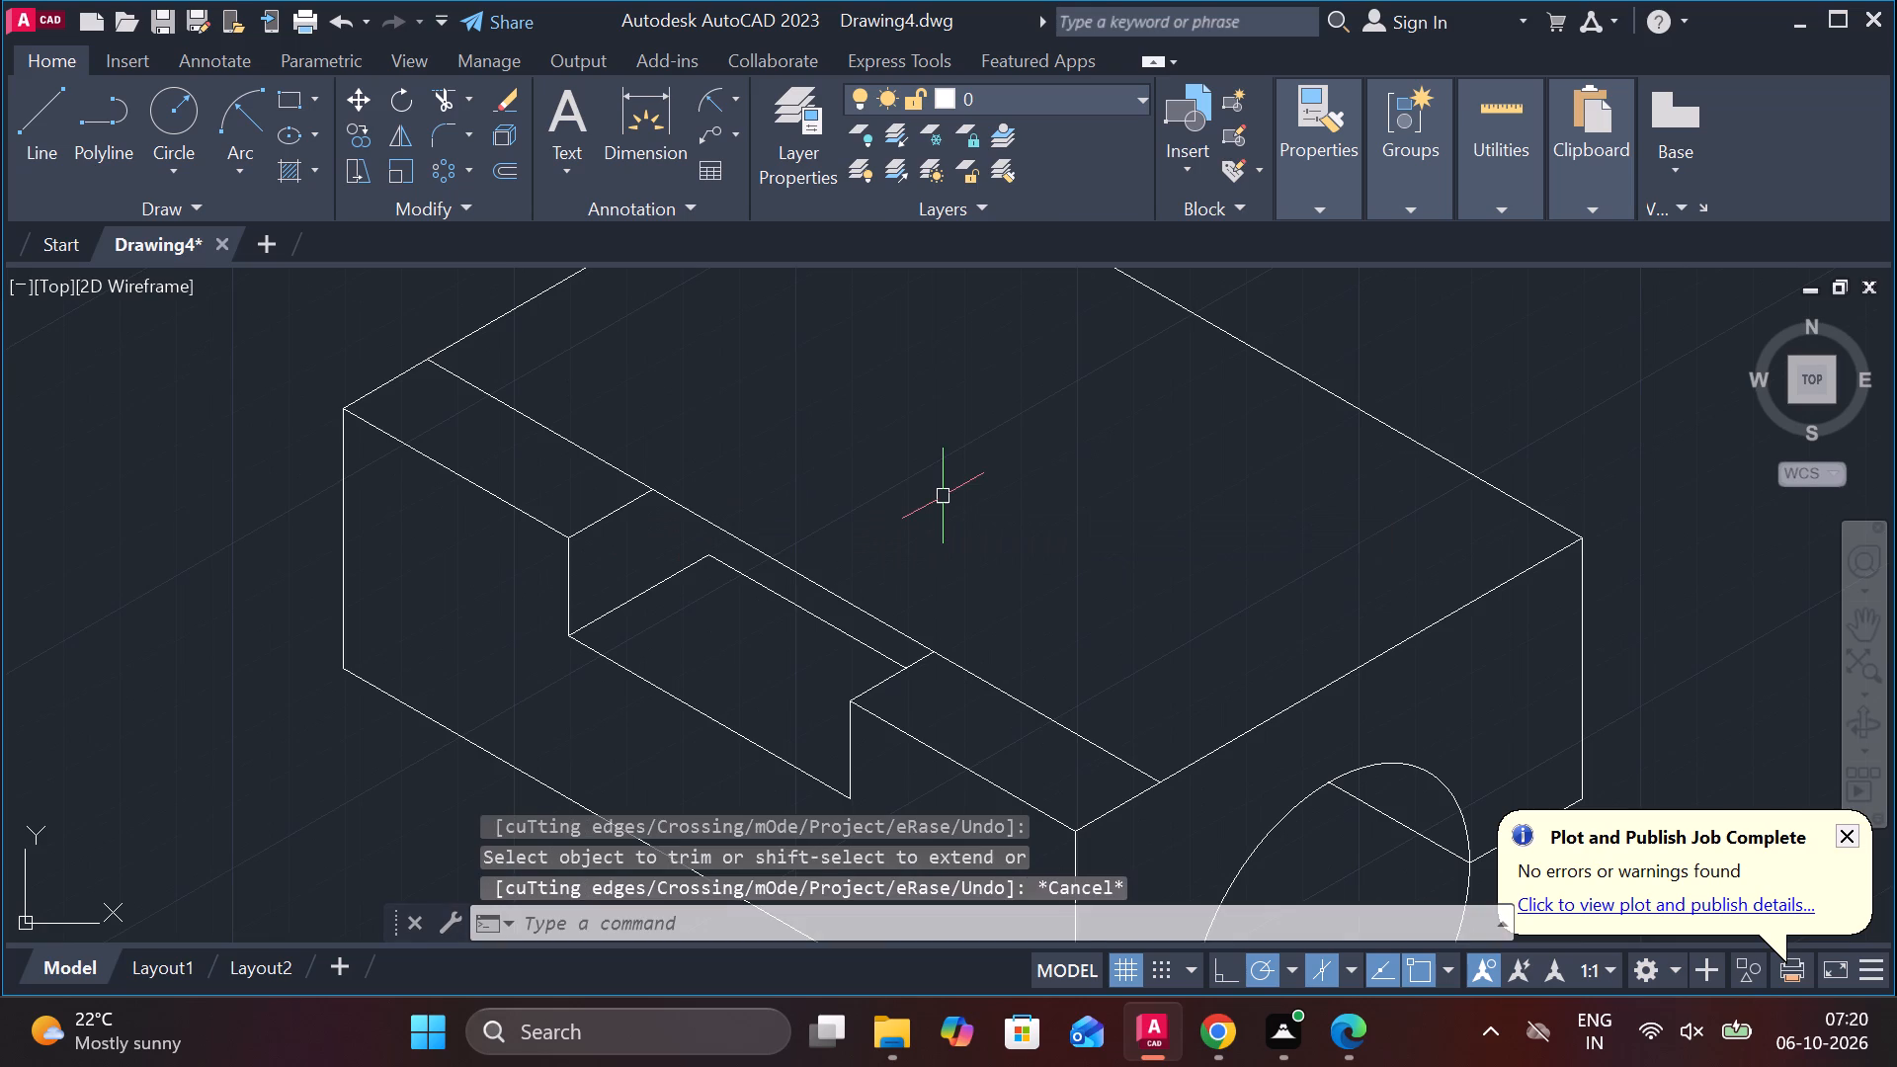
Draw a 60-unit vertical line upward from the notch floor's inner corner.
key(l)
key(Return)
click(714, 555)
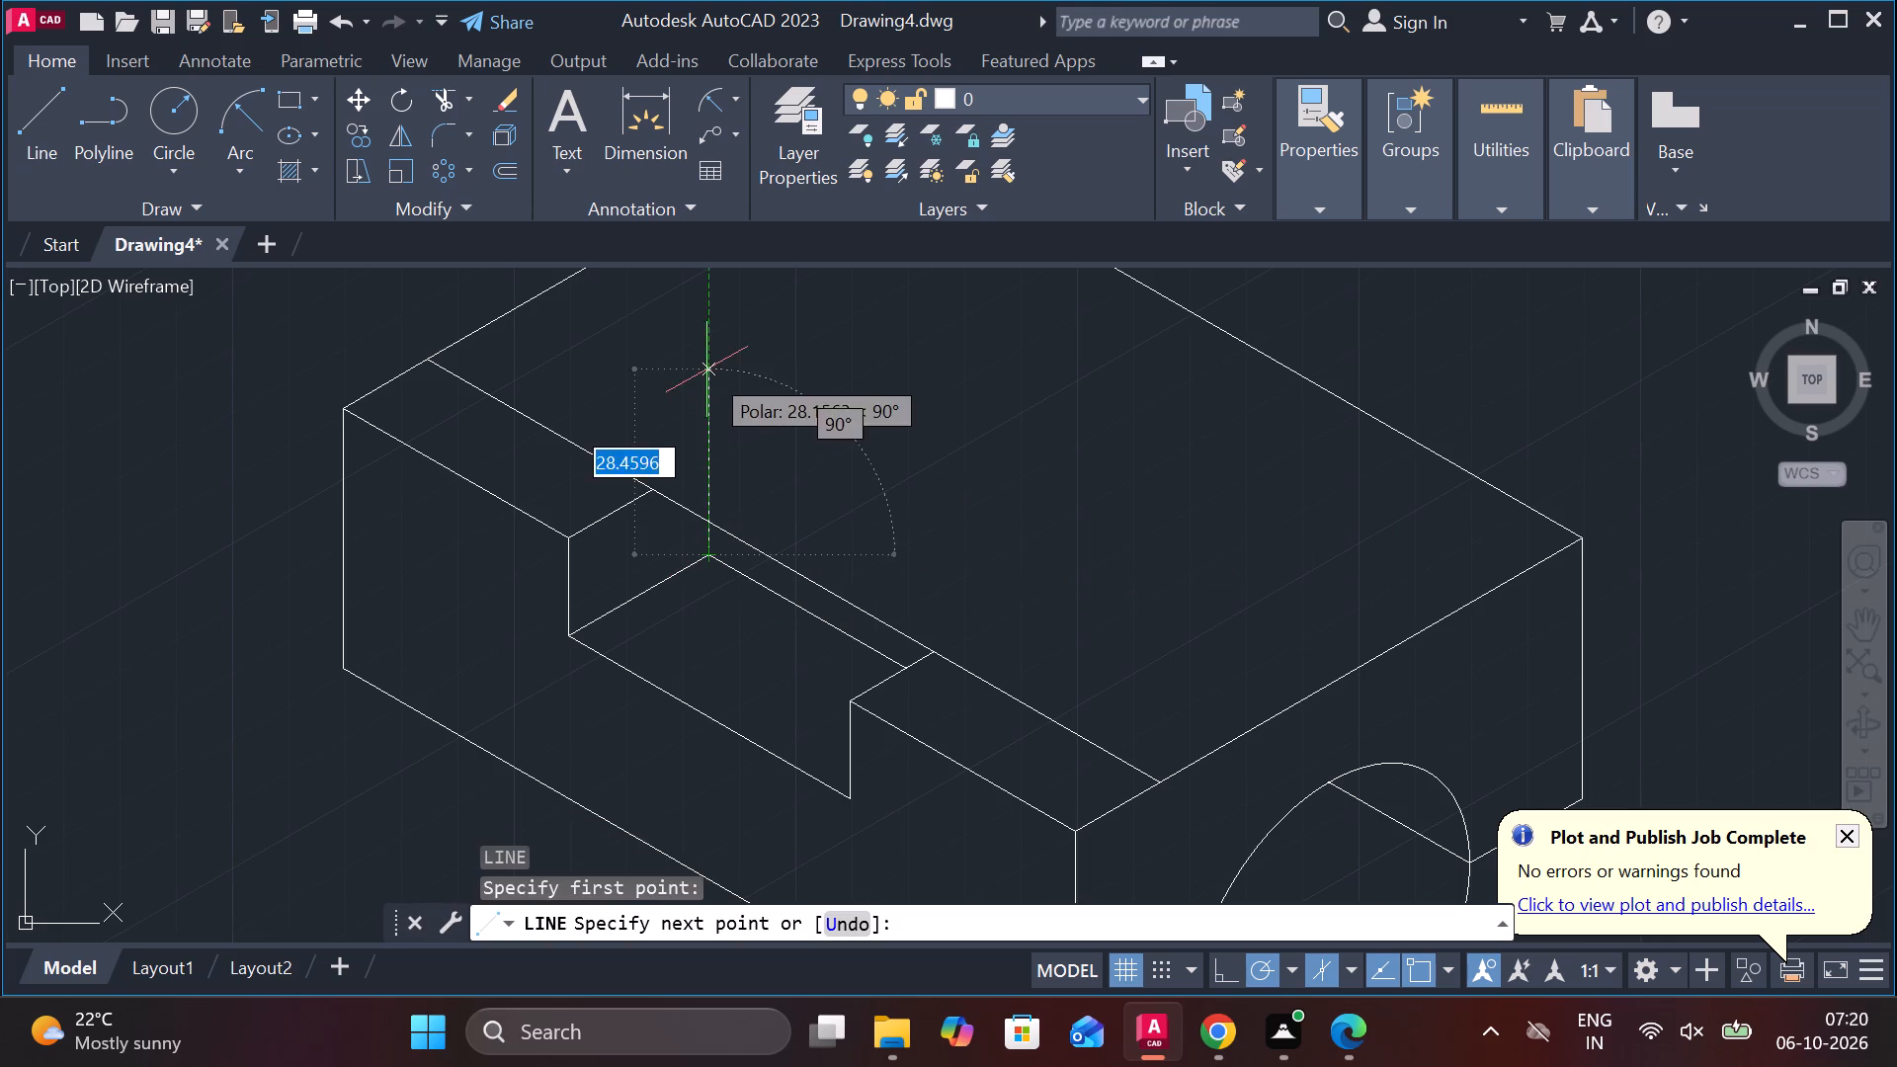
middle_drag(706, 355, 762, 567)
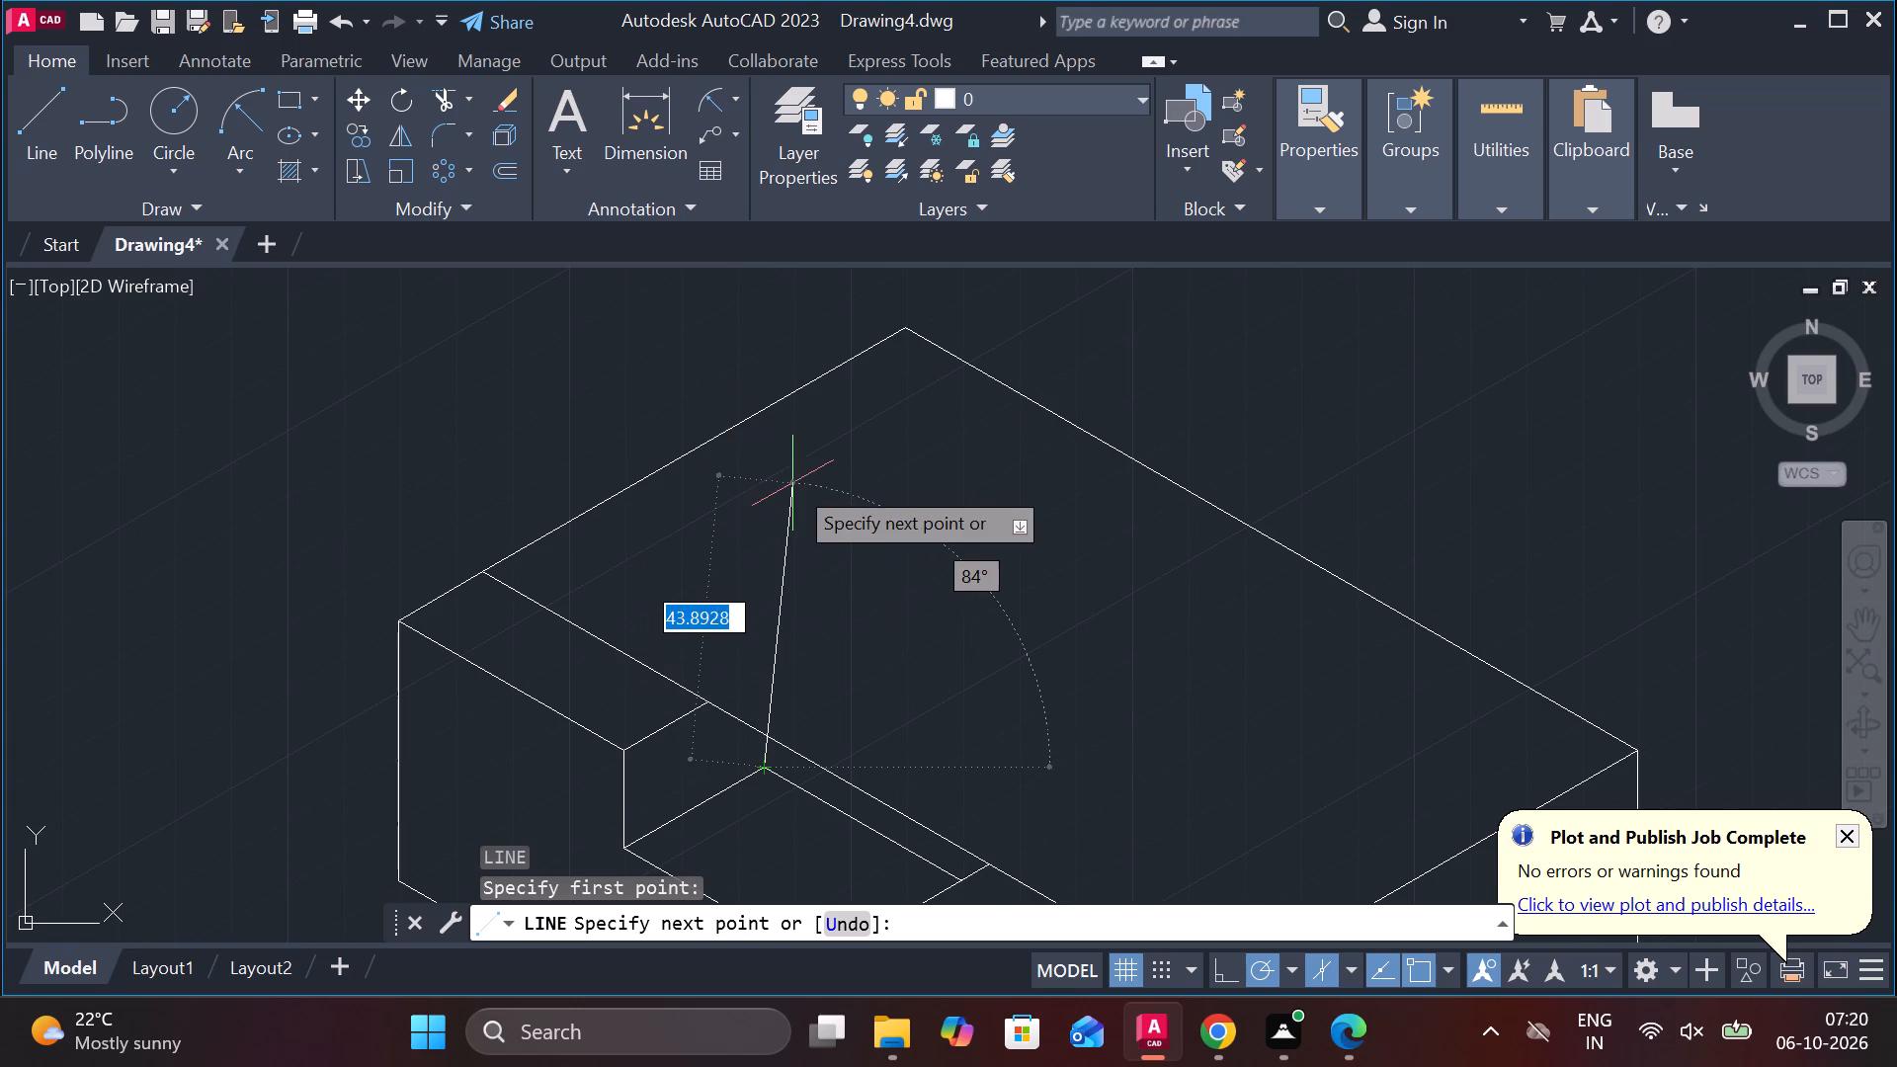
text(60)
key(Return)
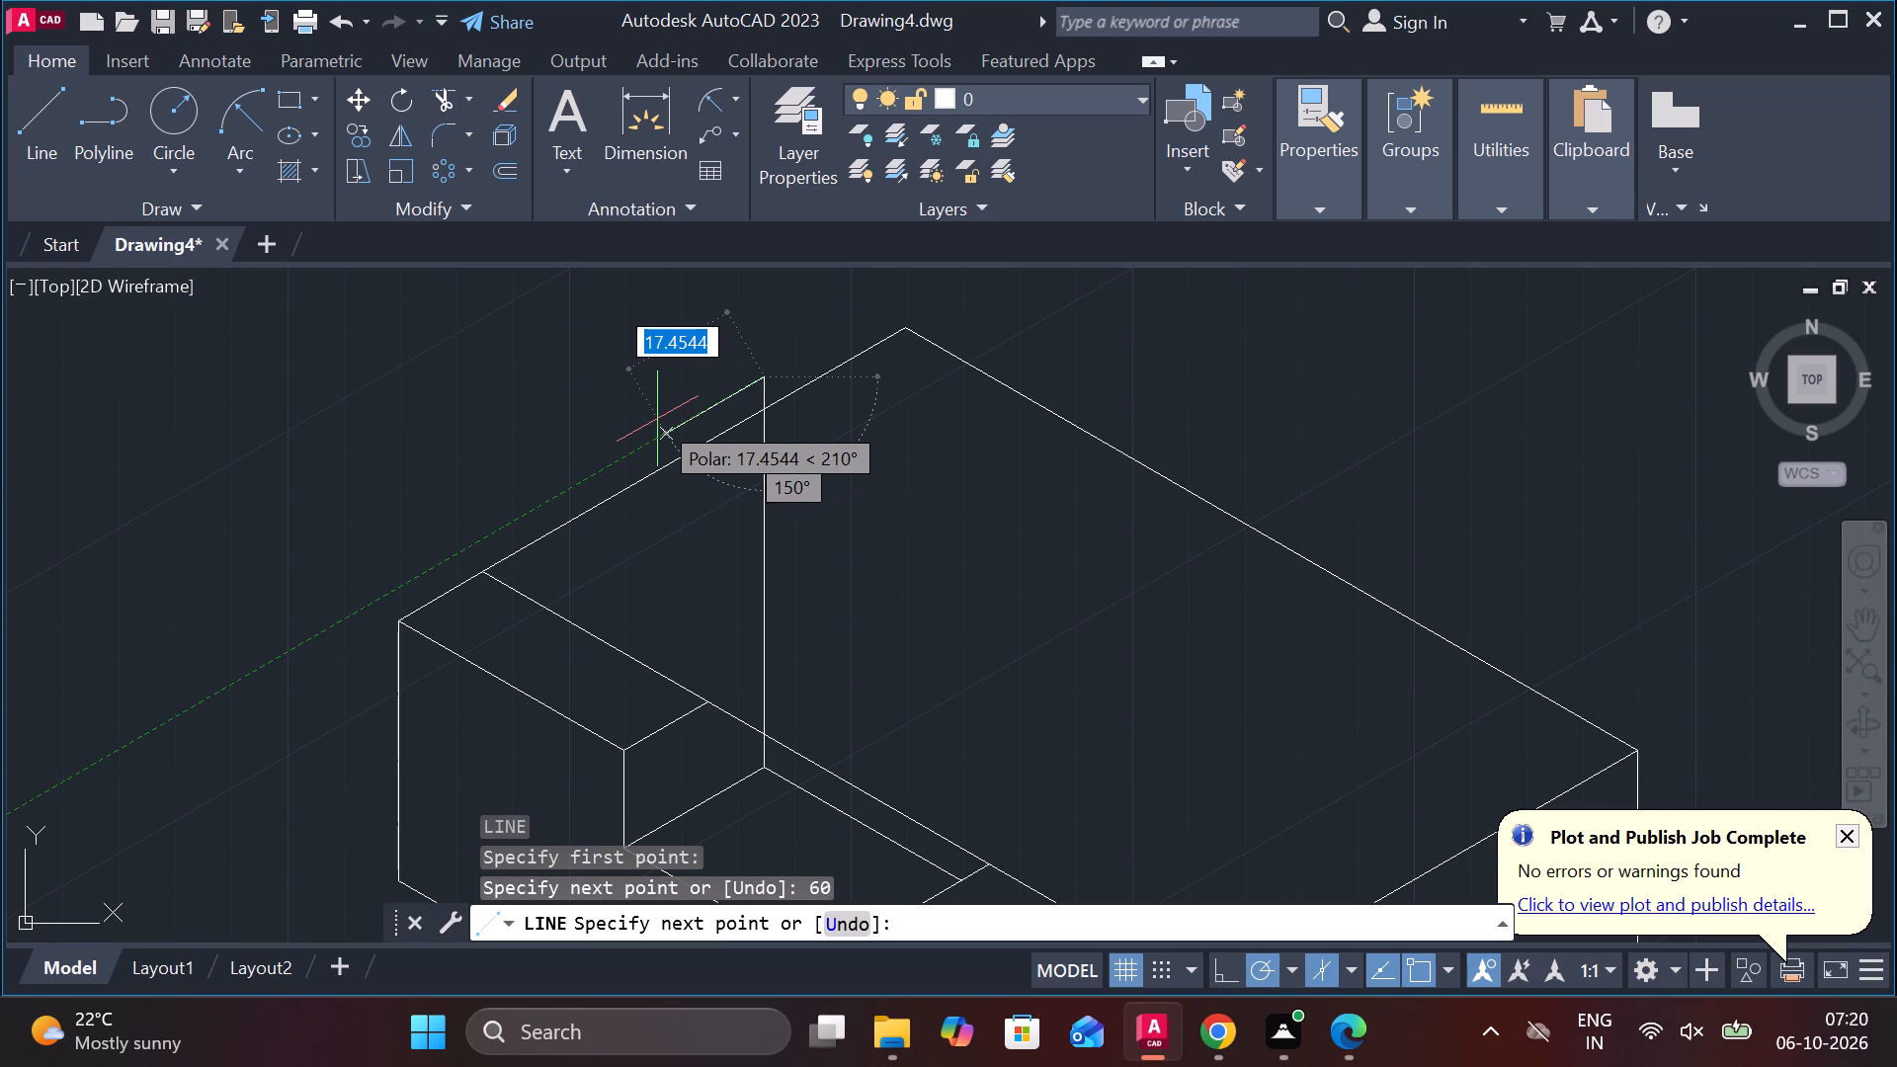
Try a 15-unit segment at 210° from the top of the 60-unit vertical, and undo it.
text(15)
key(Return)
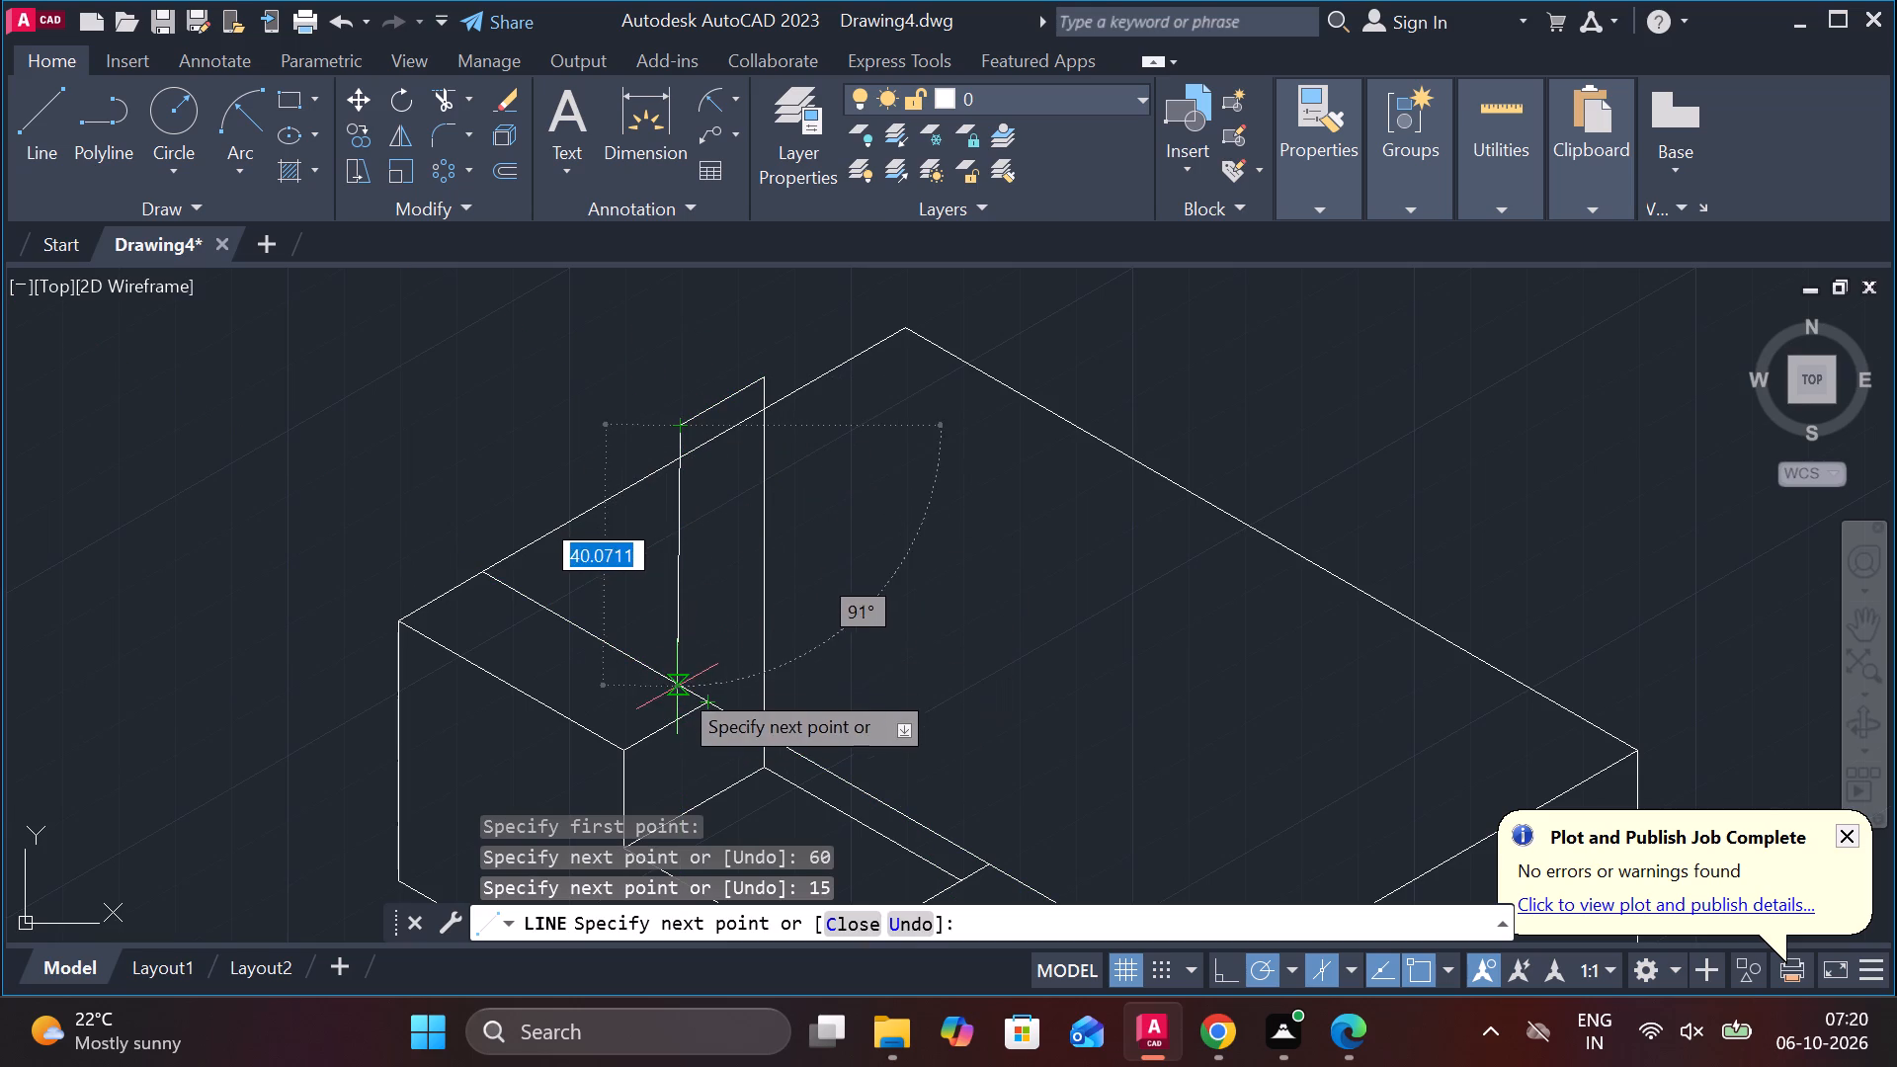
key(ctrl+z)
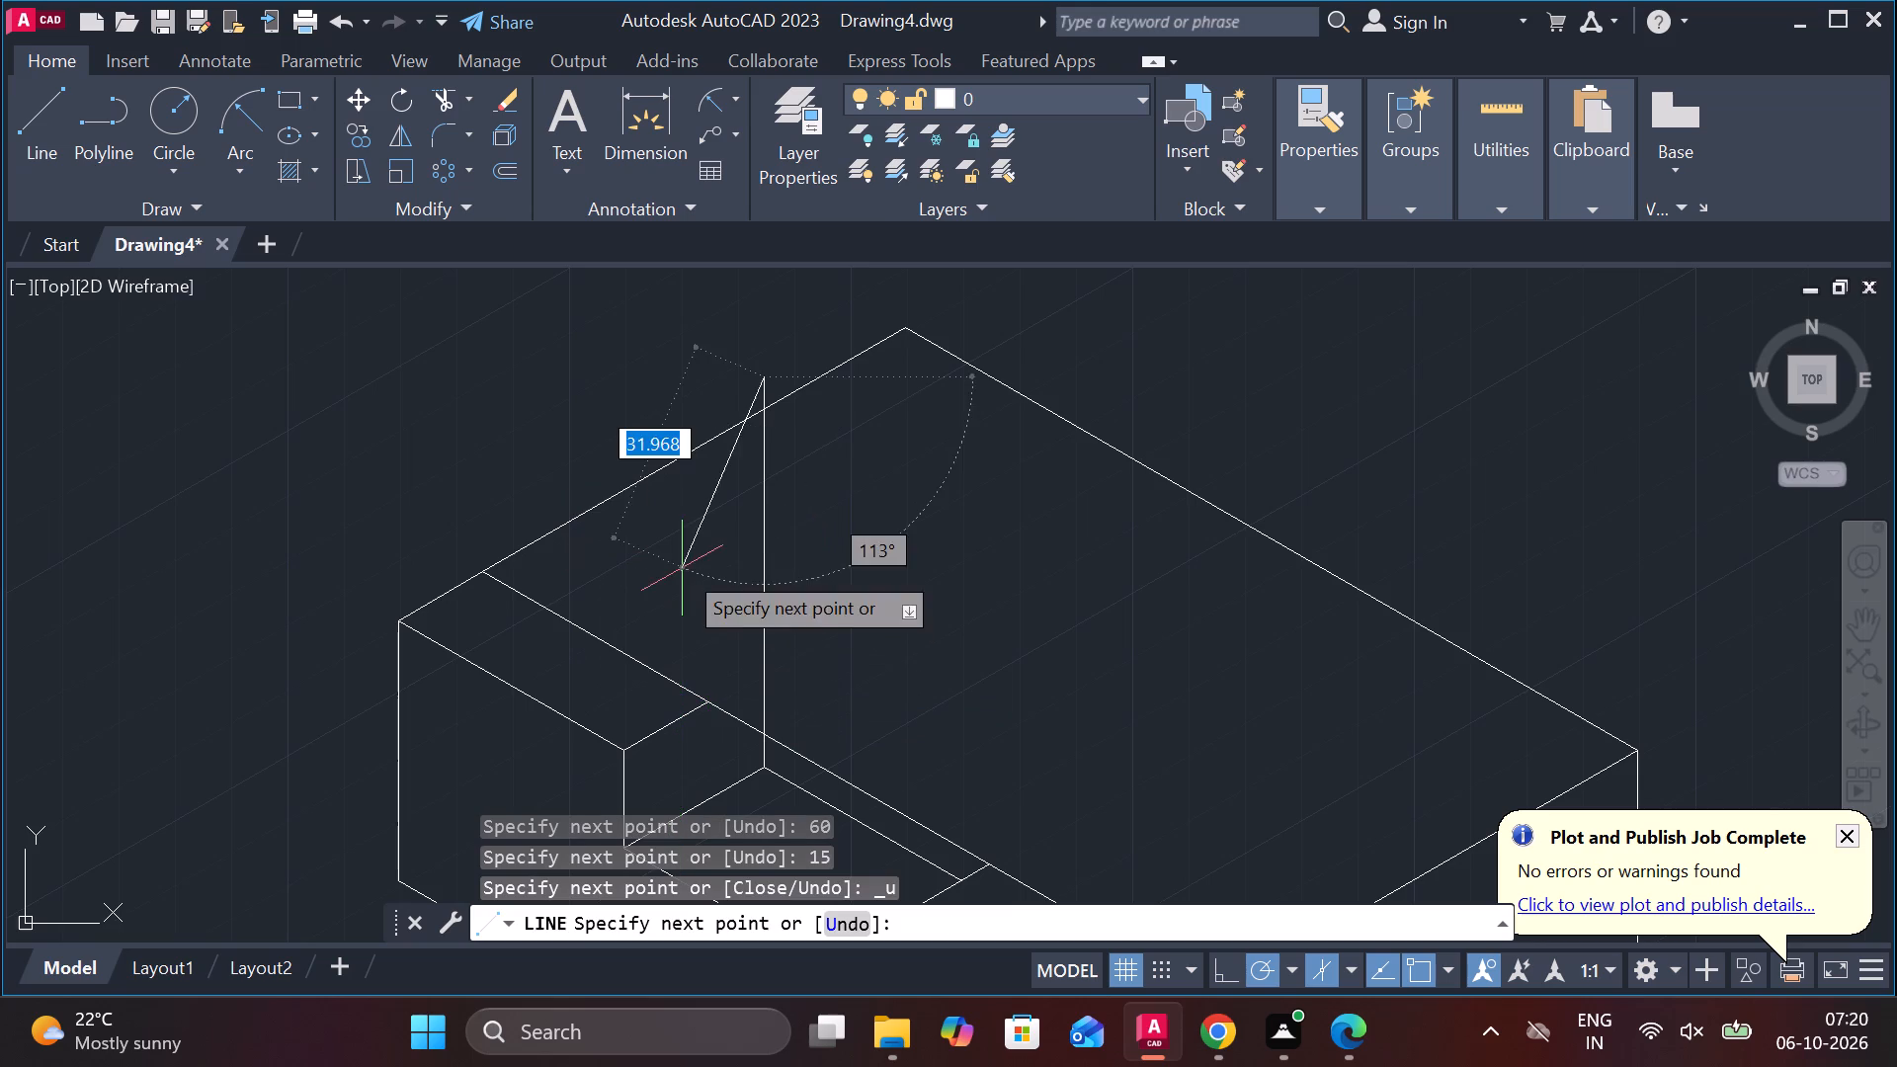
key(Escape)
Draw a vertical line upward from the notch's top corner on the strip's inner edge, ending above the 60-unit vertical's top.
key(l)
key(Return)
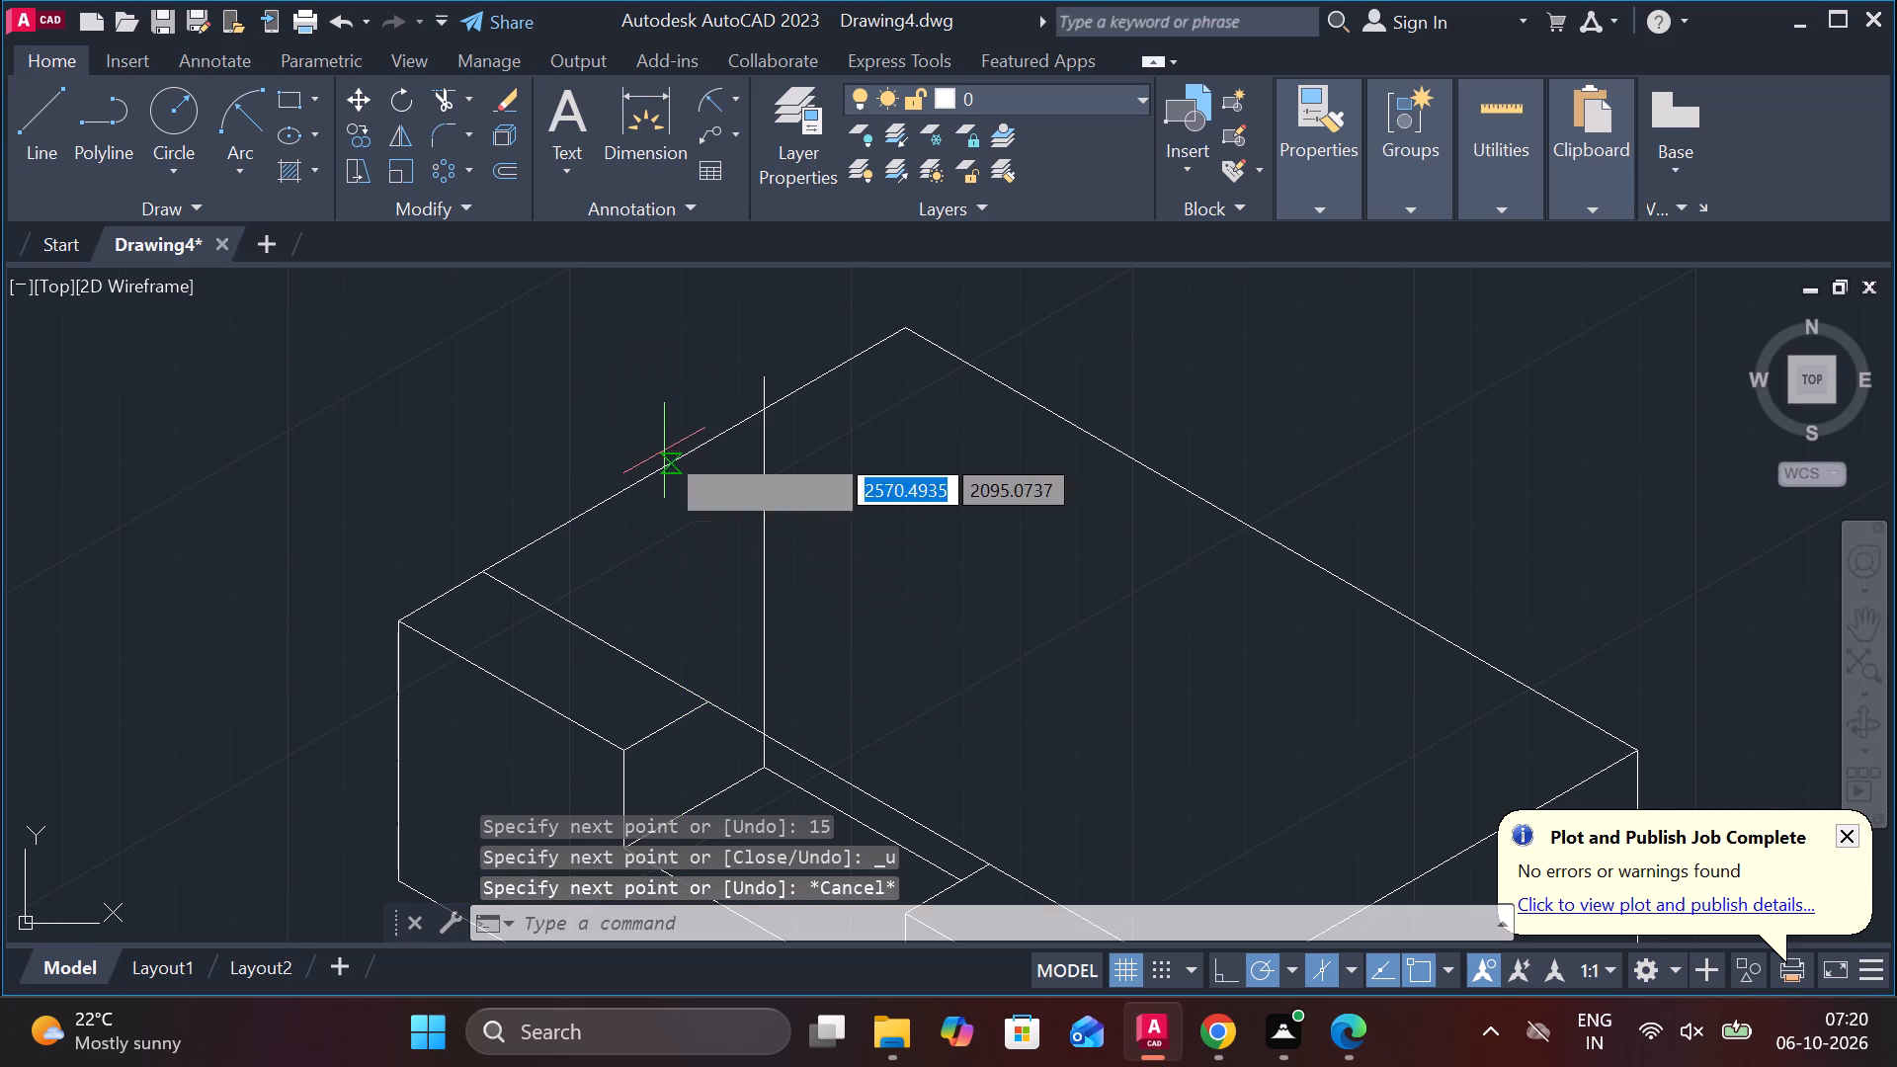
click(705, 696)
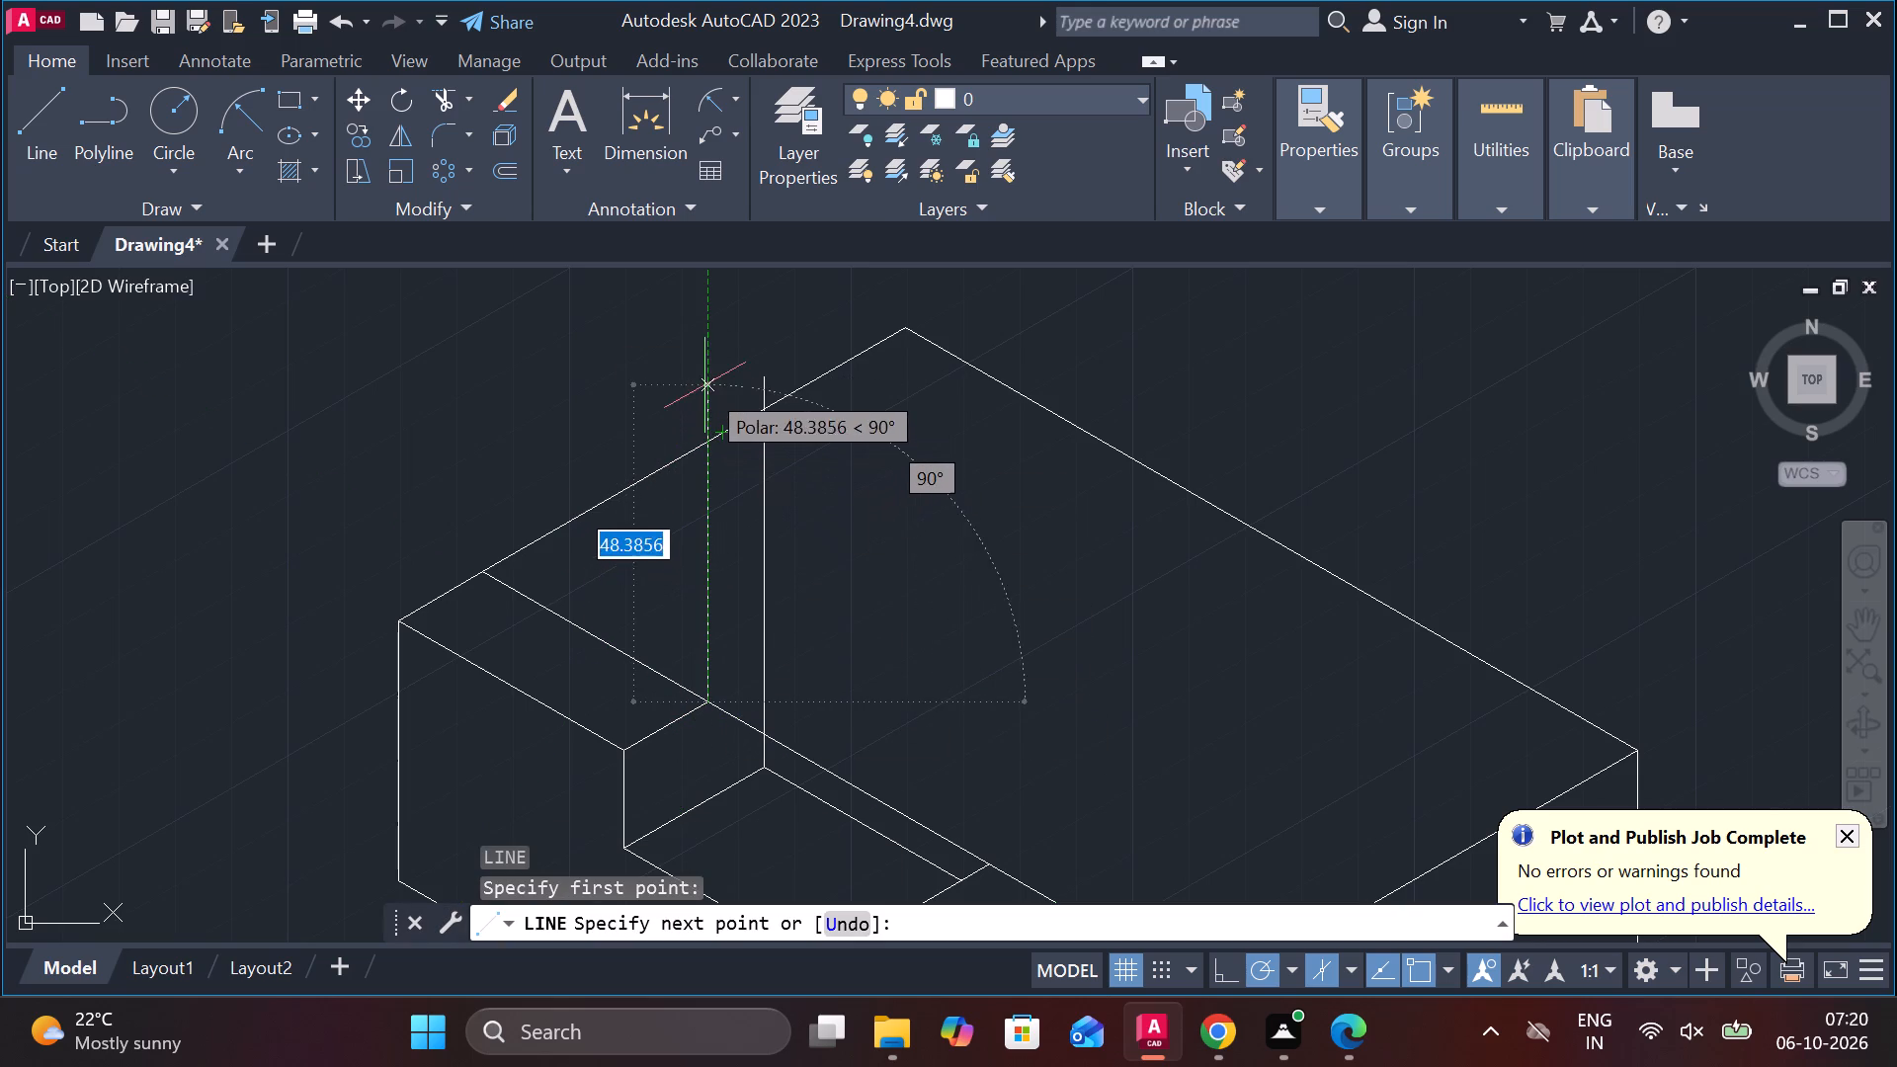
click(701, 353)
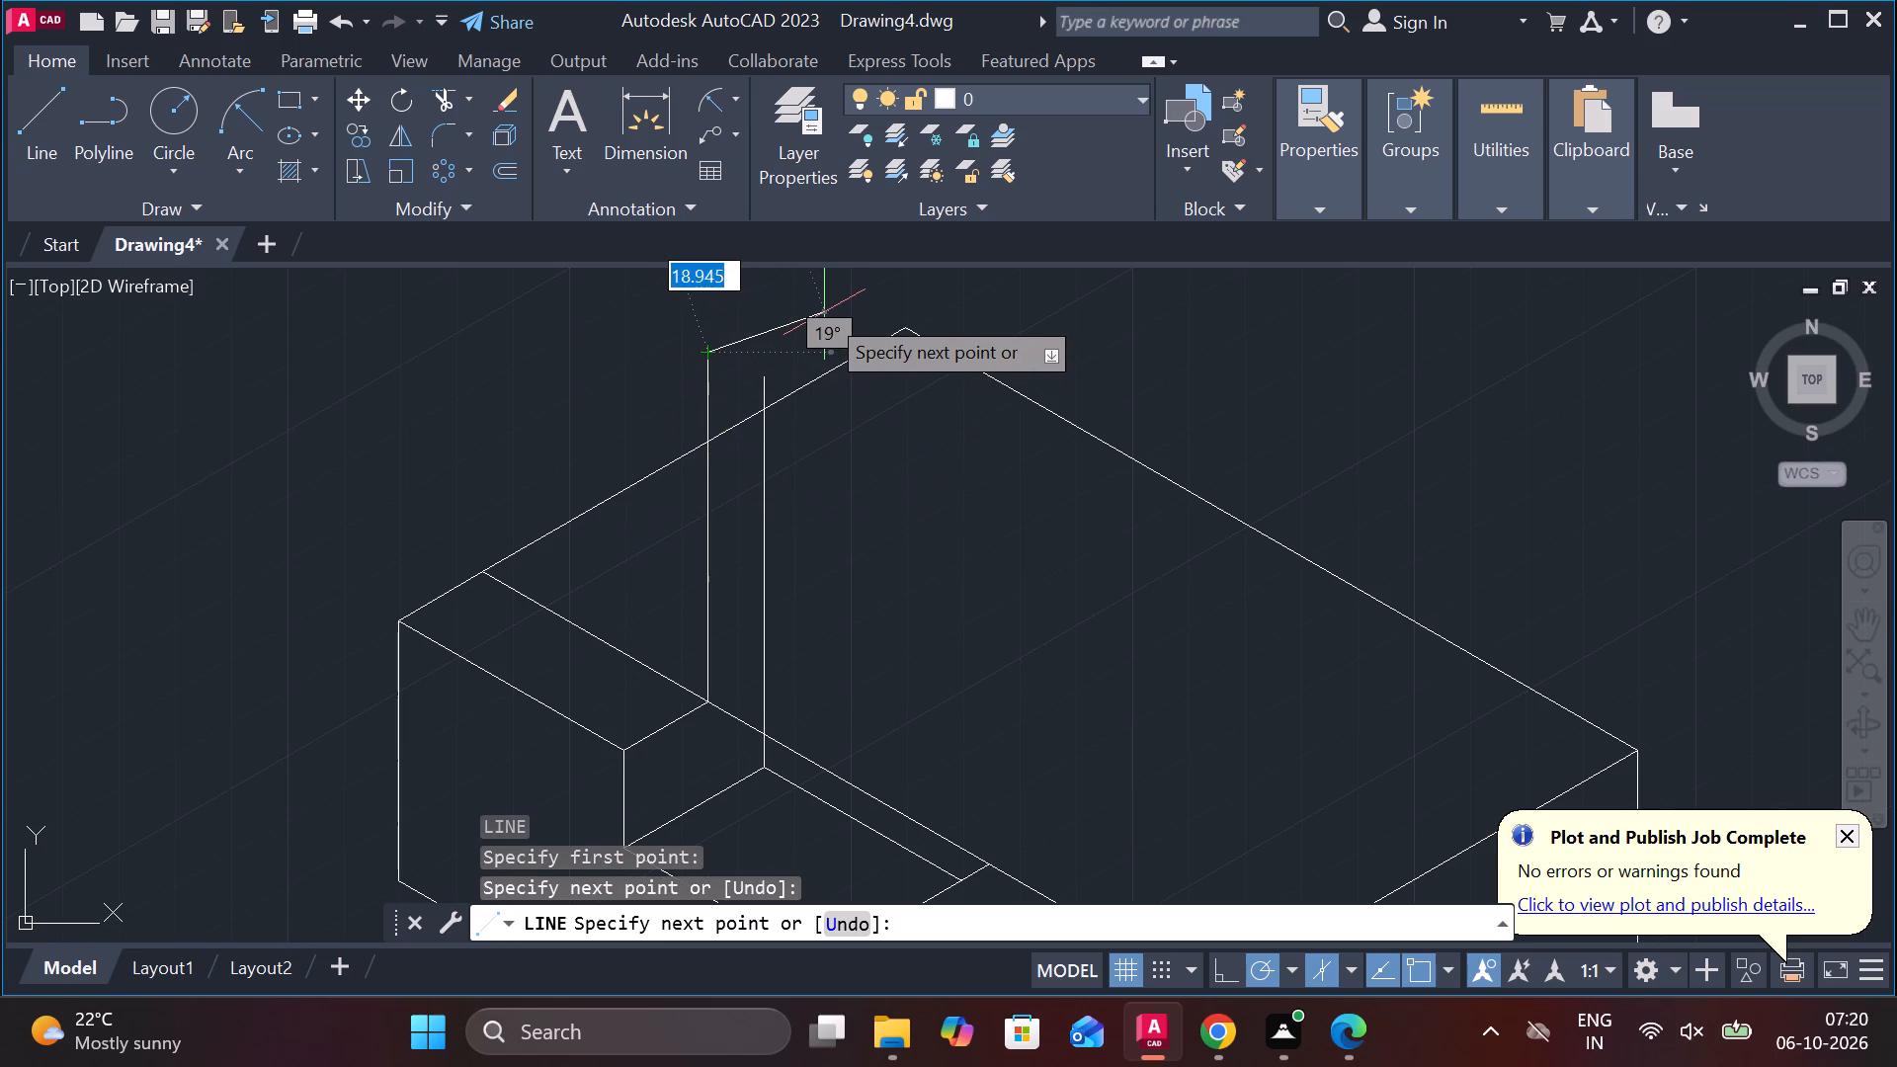
key(grave)
key(Escape)
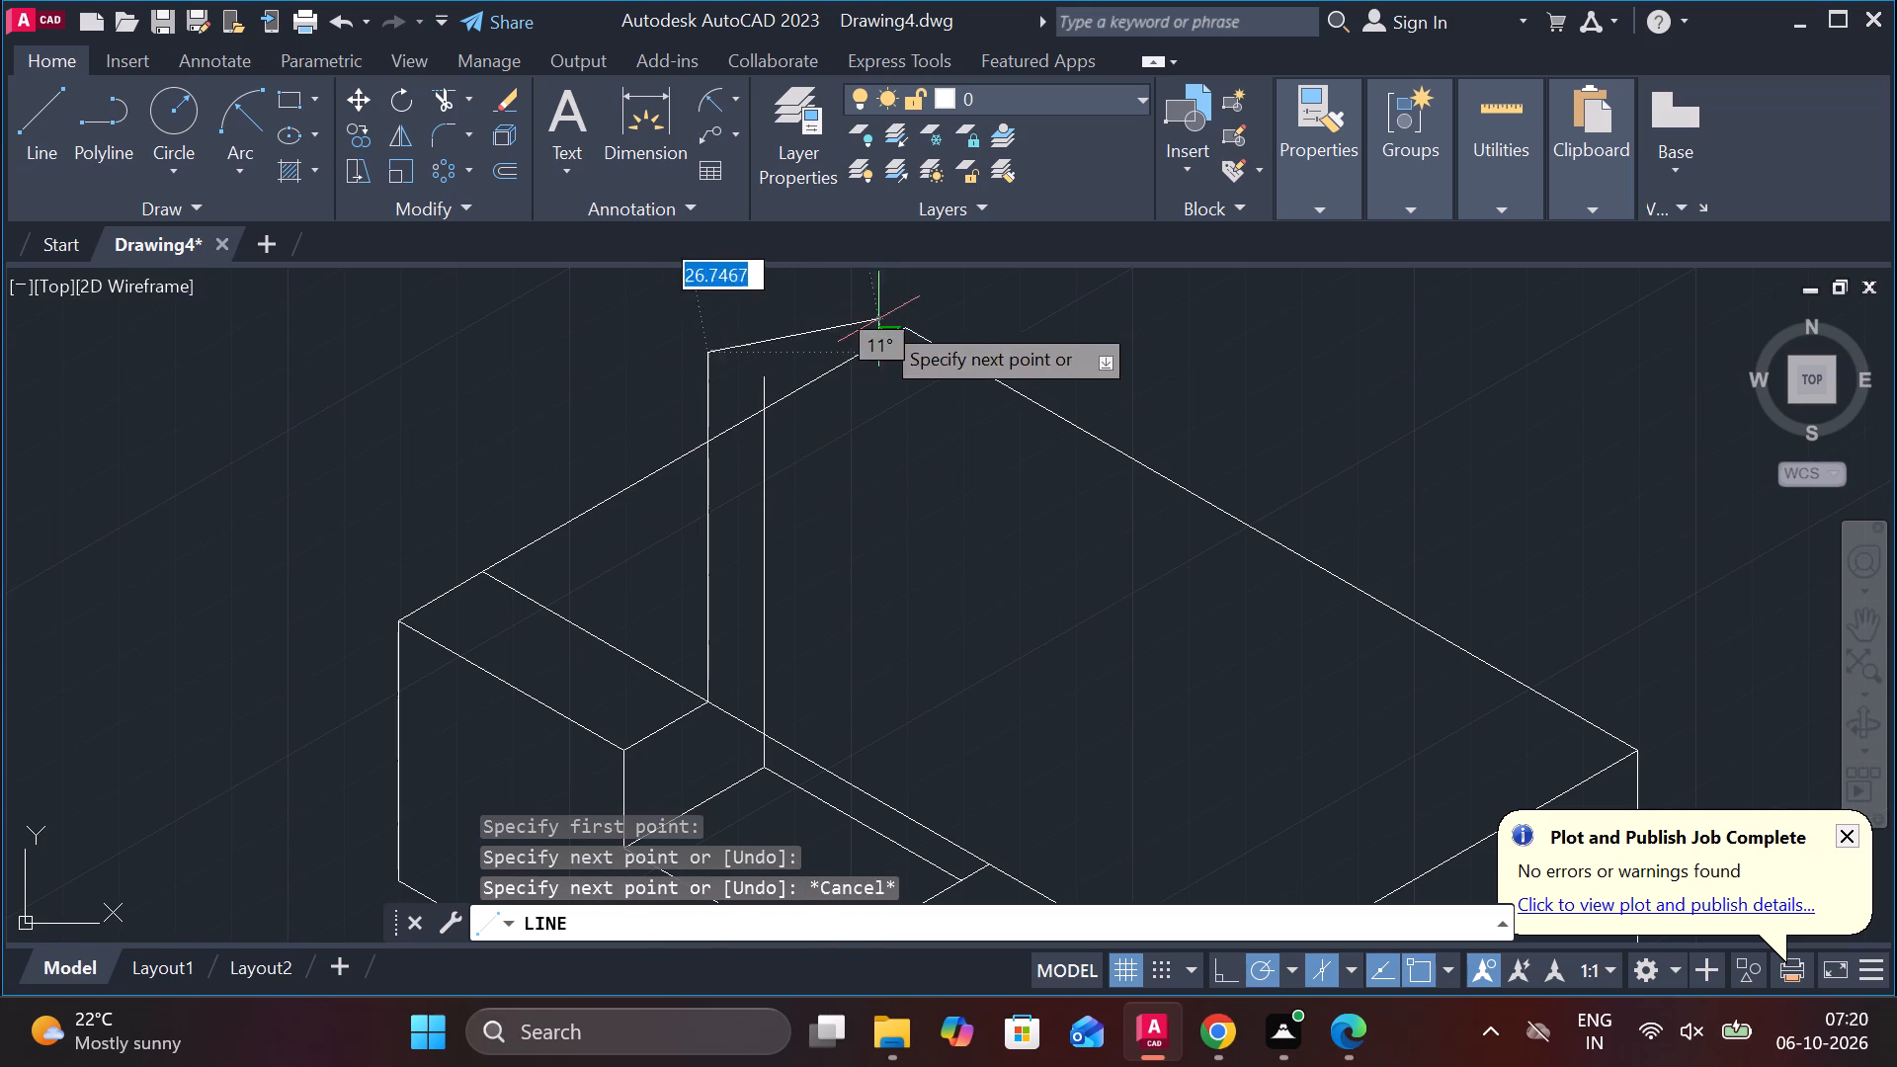
key(Escape)
Draw a line at 210° from the top of the 60-unit vertical, crossing past the other vertical.
key(l)
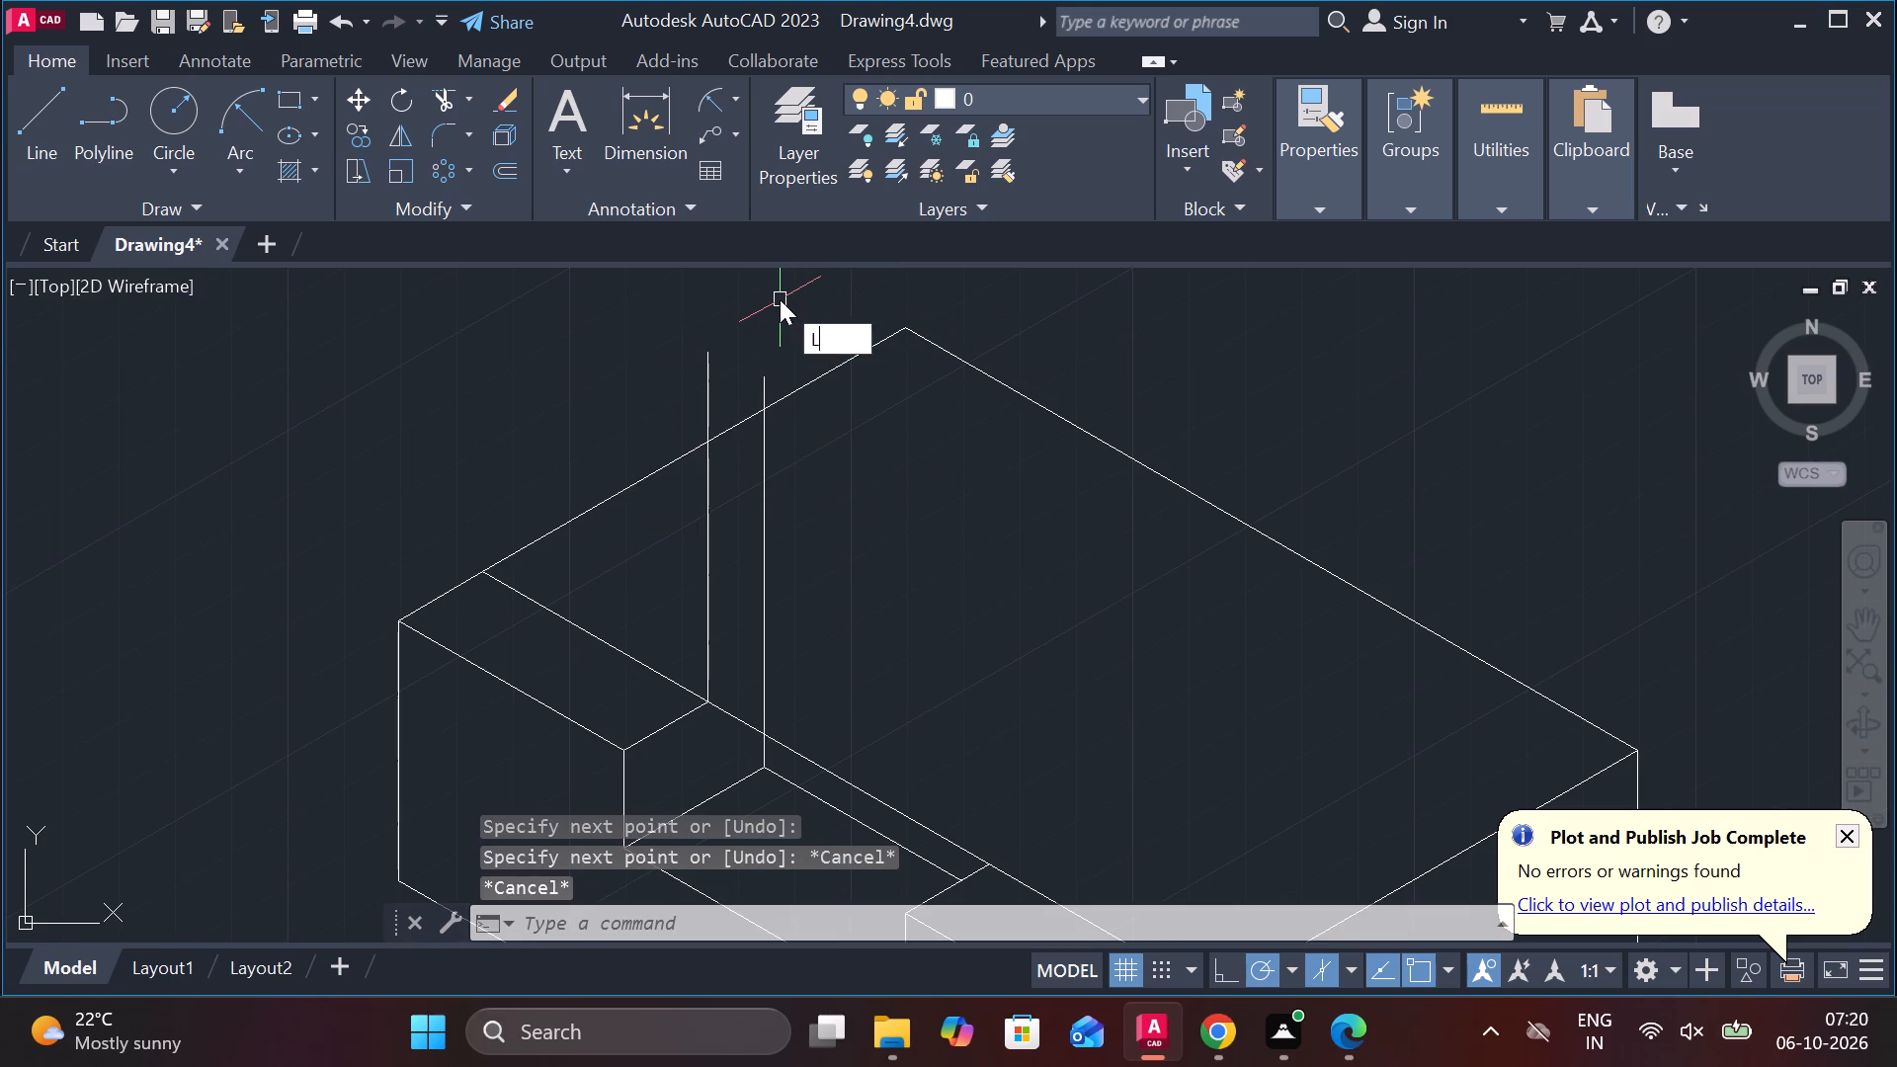
key(Return)
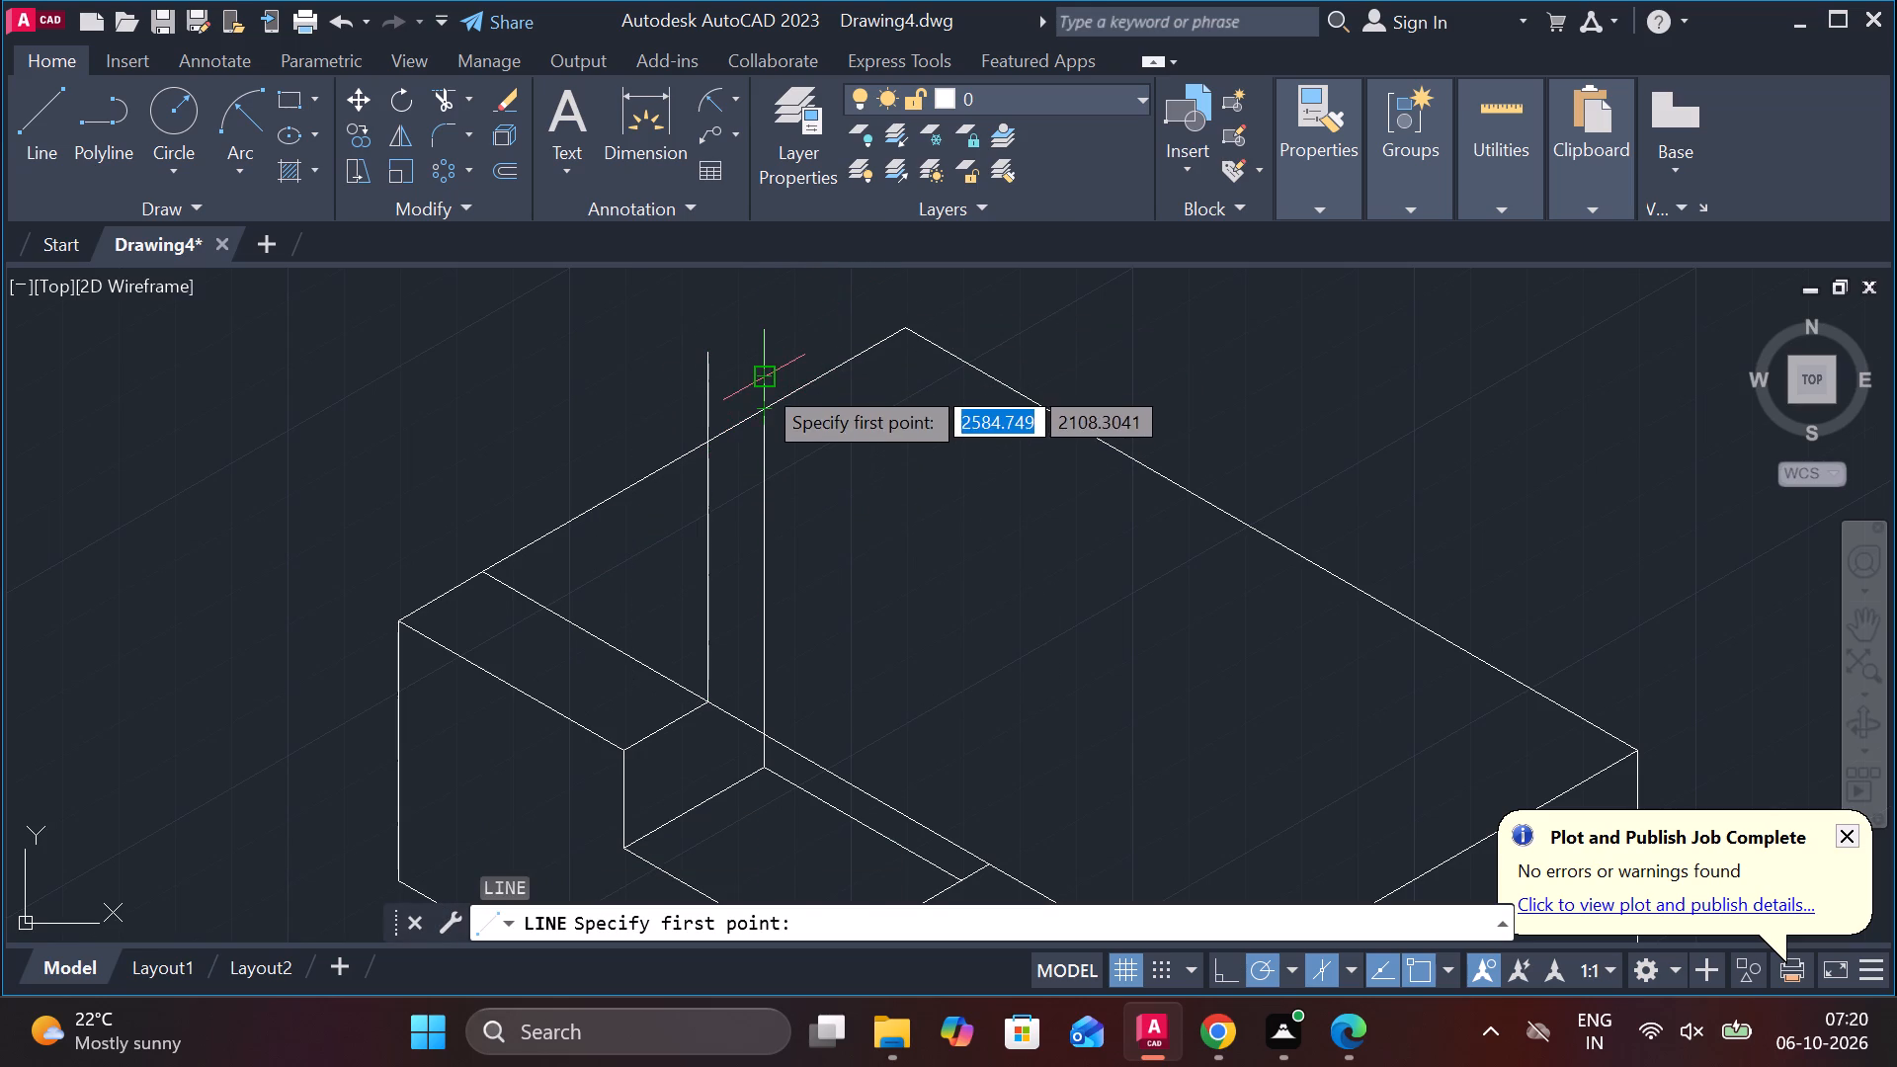
click(761, 382)
click(588, 458)
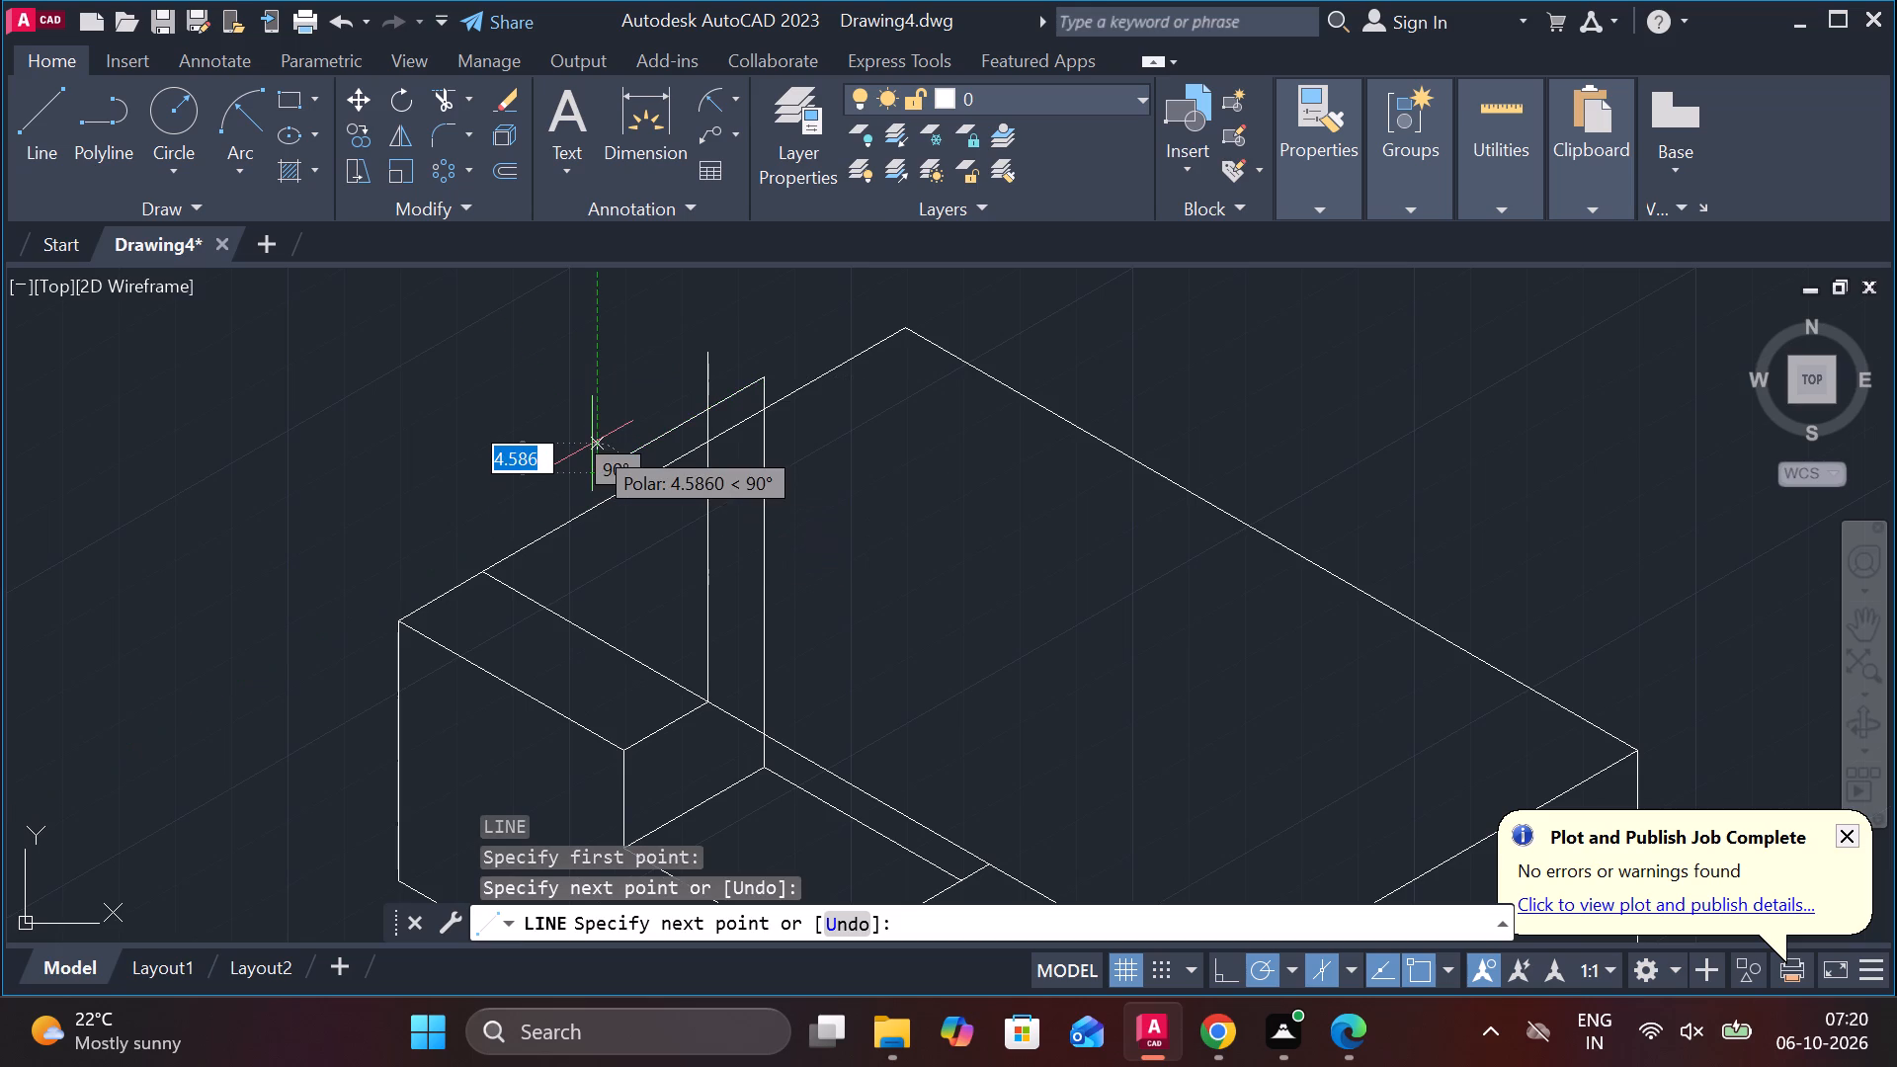
key(Escape)
Trim the overshoots of the sloped top line and the second vertical where they cross, leaving a clean corner.
text(TR)
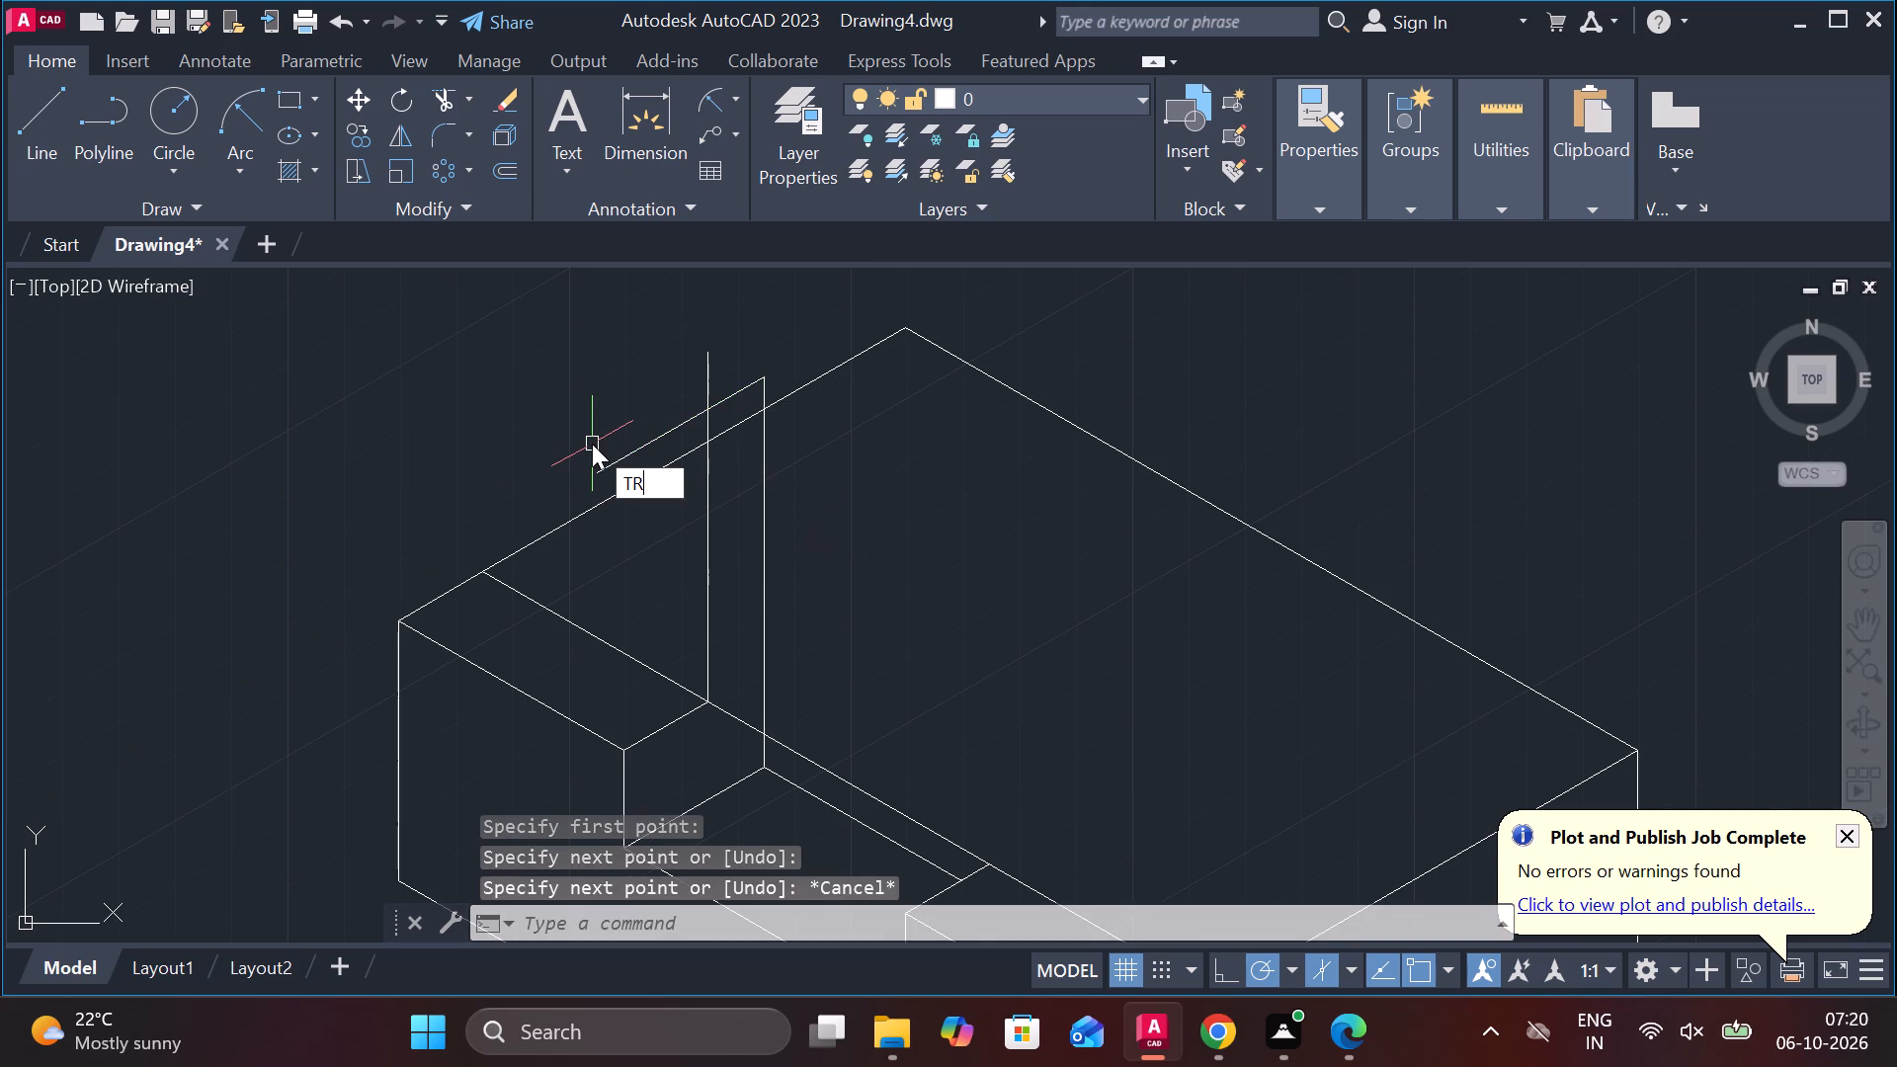
key(Return)
click(645, 435)
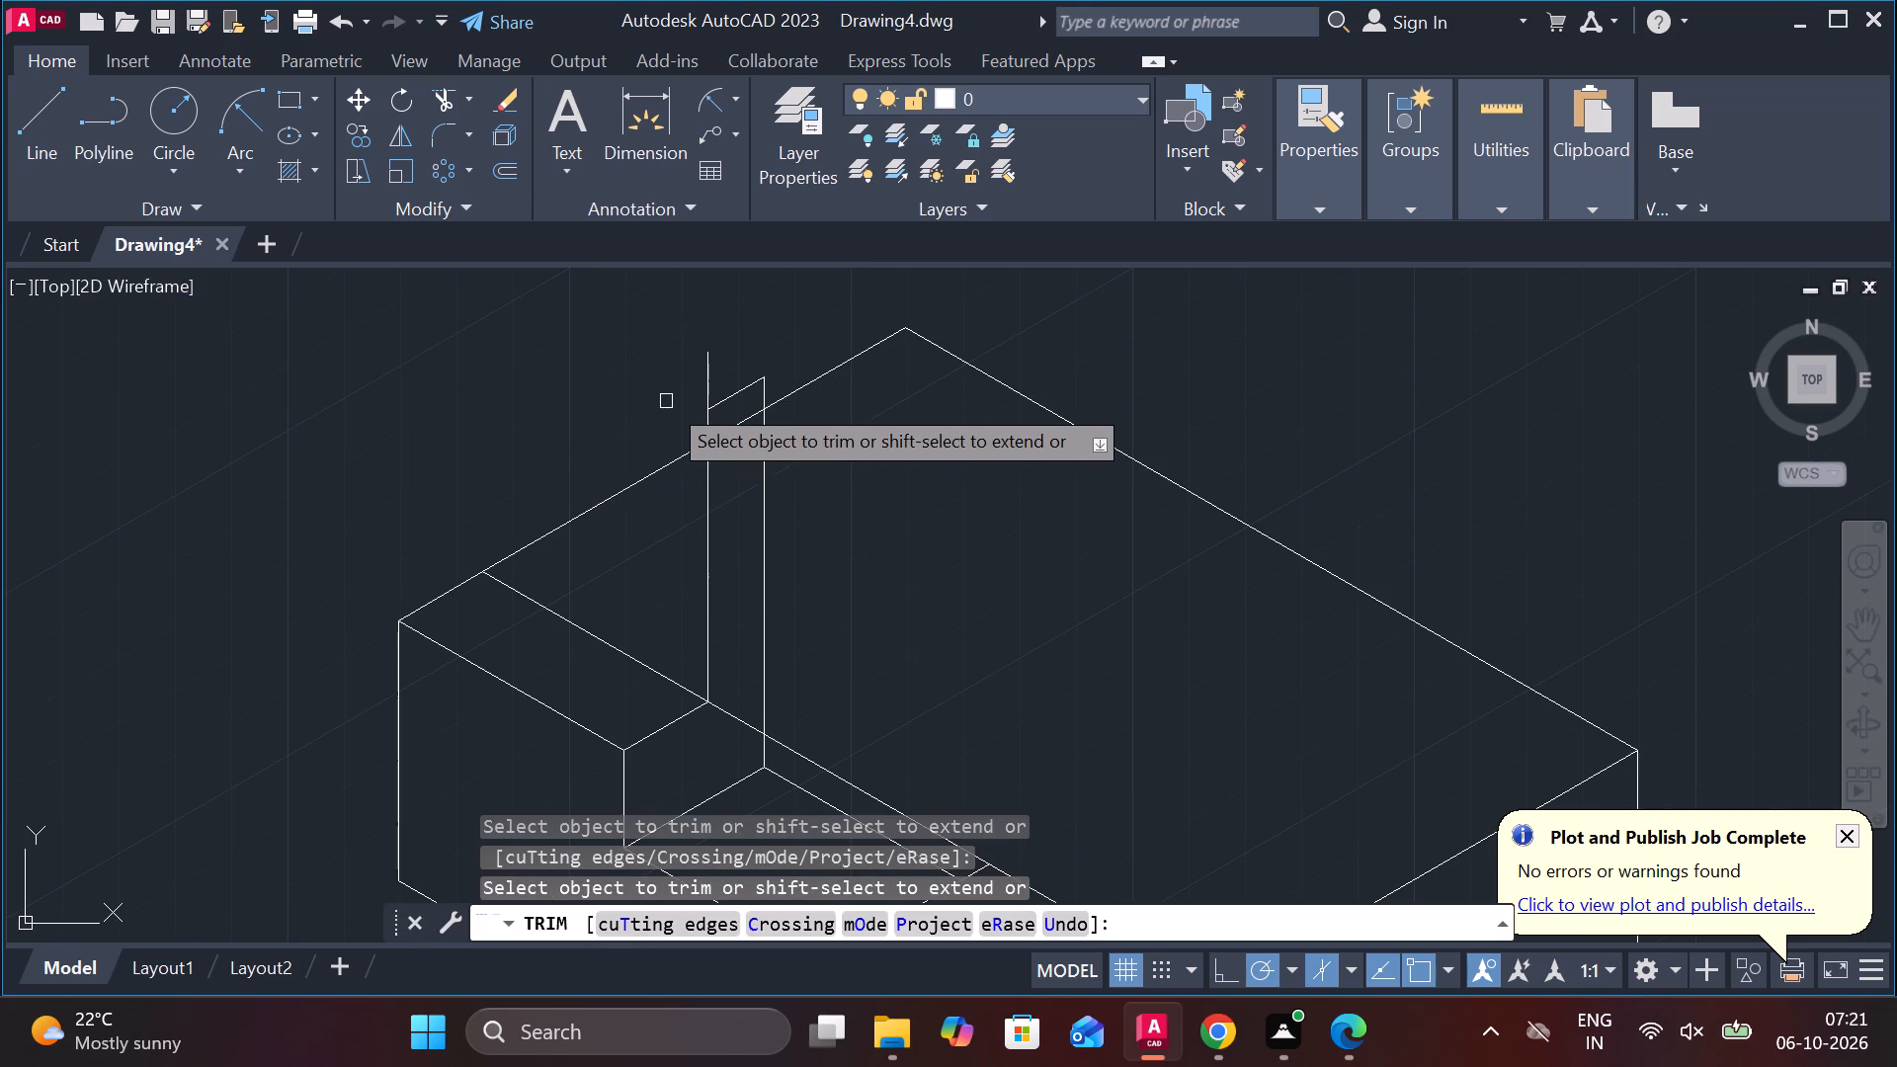
click(713, 373)
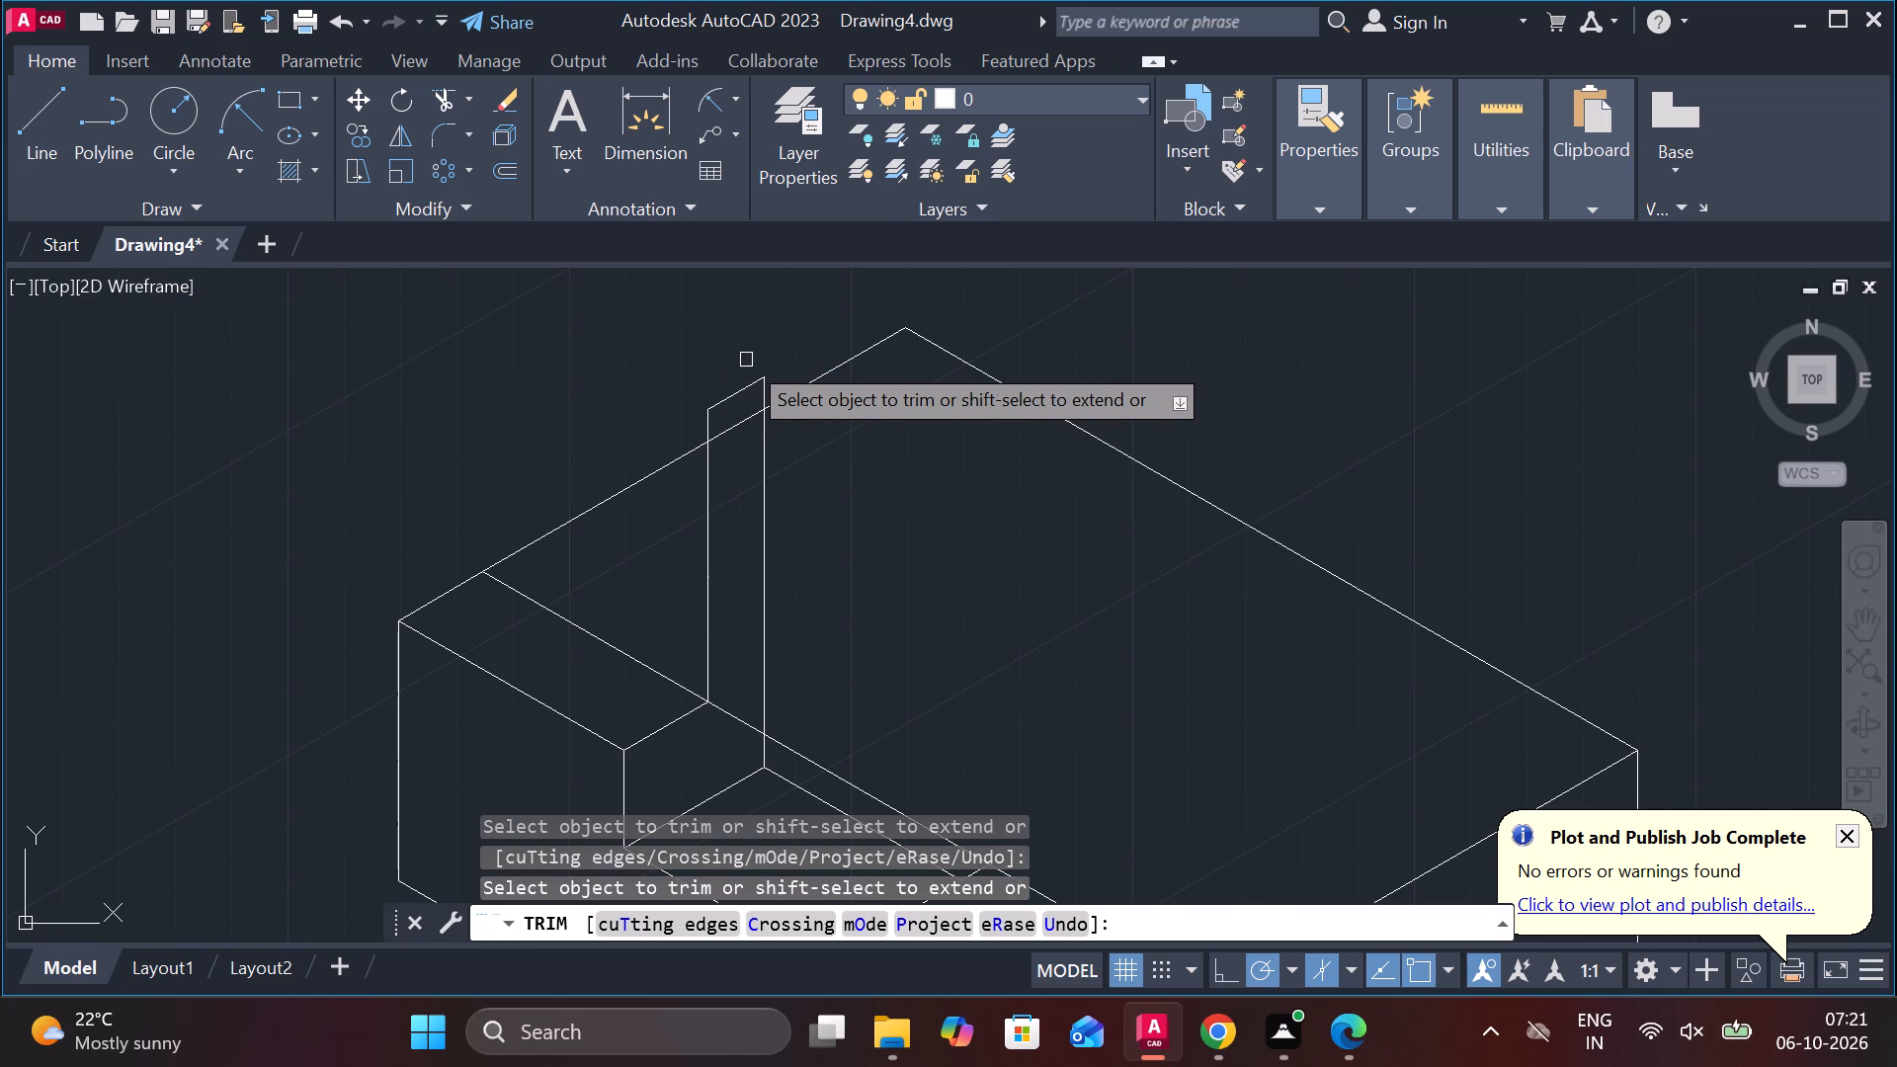
key(Escape)
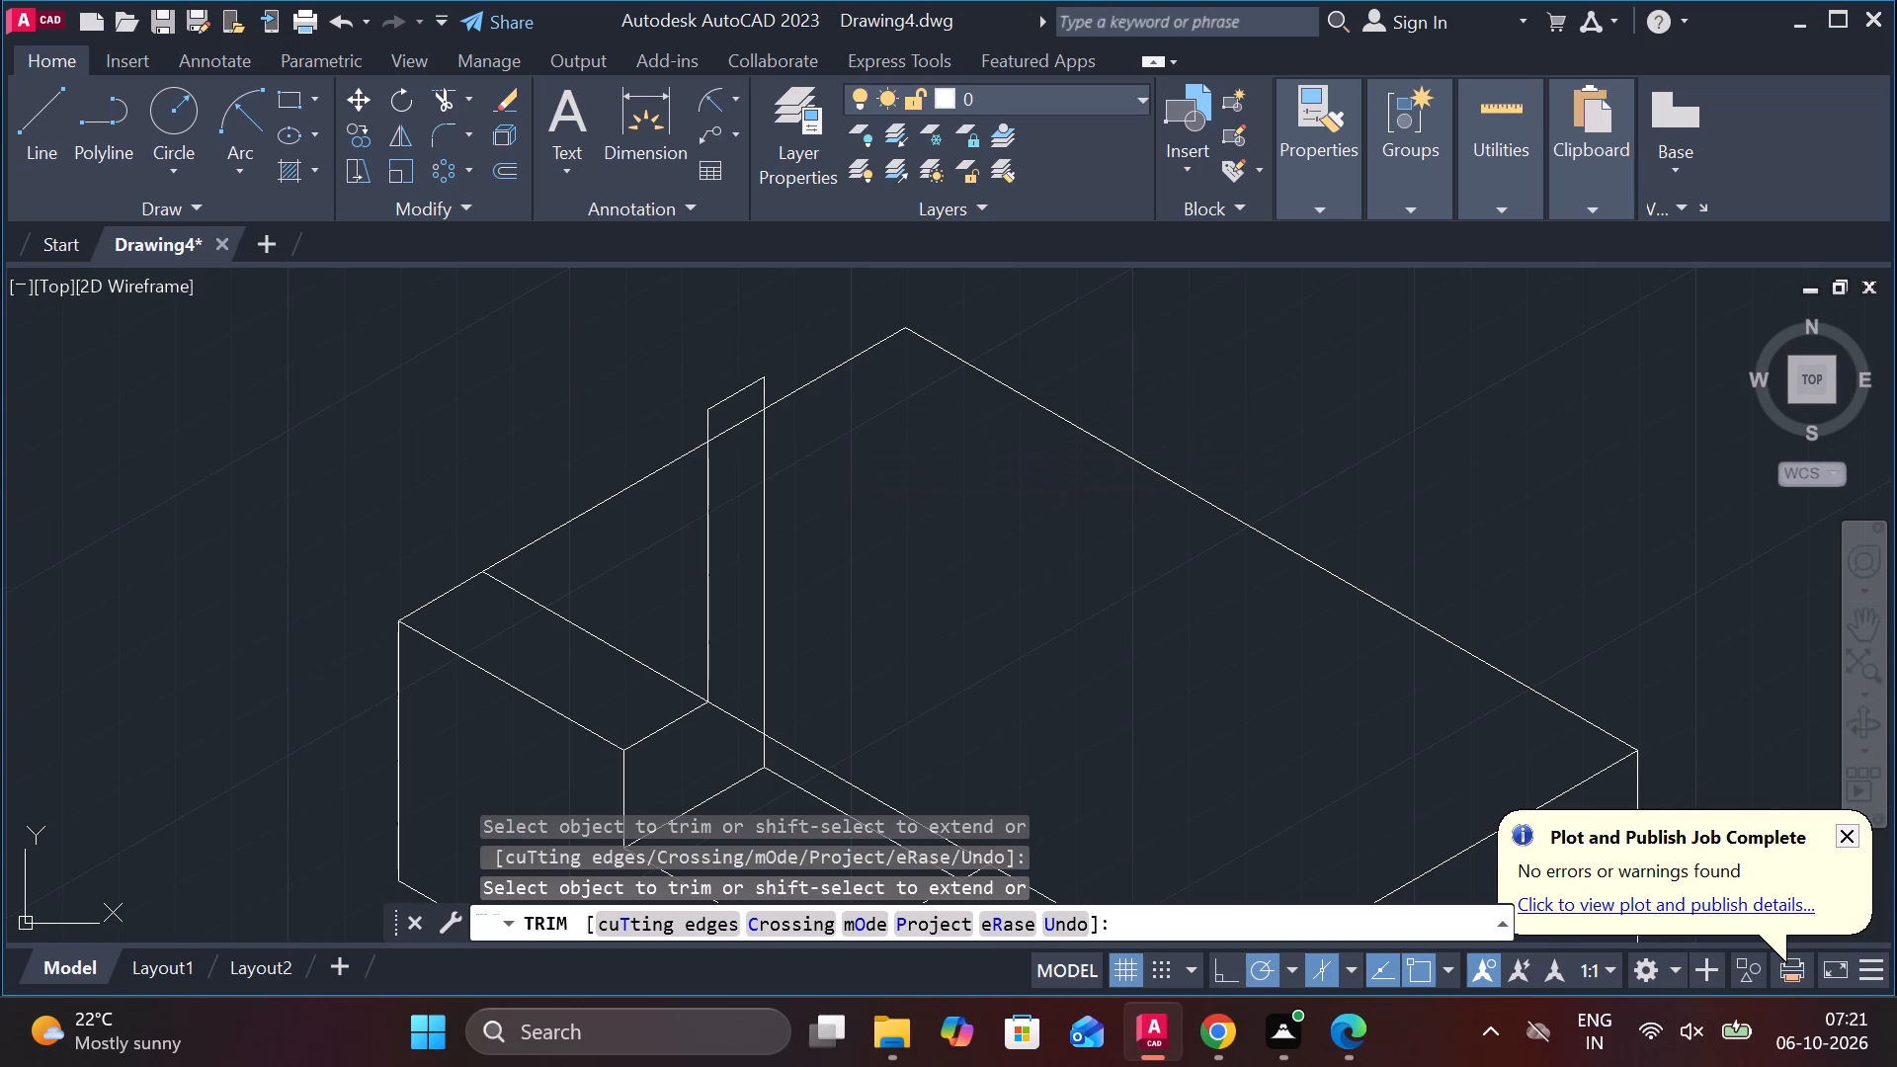
Trim the strip's inner edge across the notch opening, including the short piece between the two verticals.
text(TR)
key(Return)
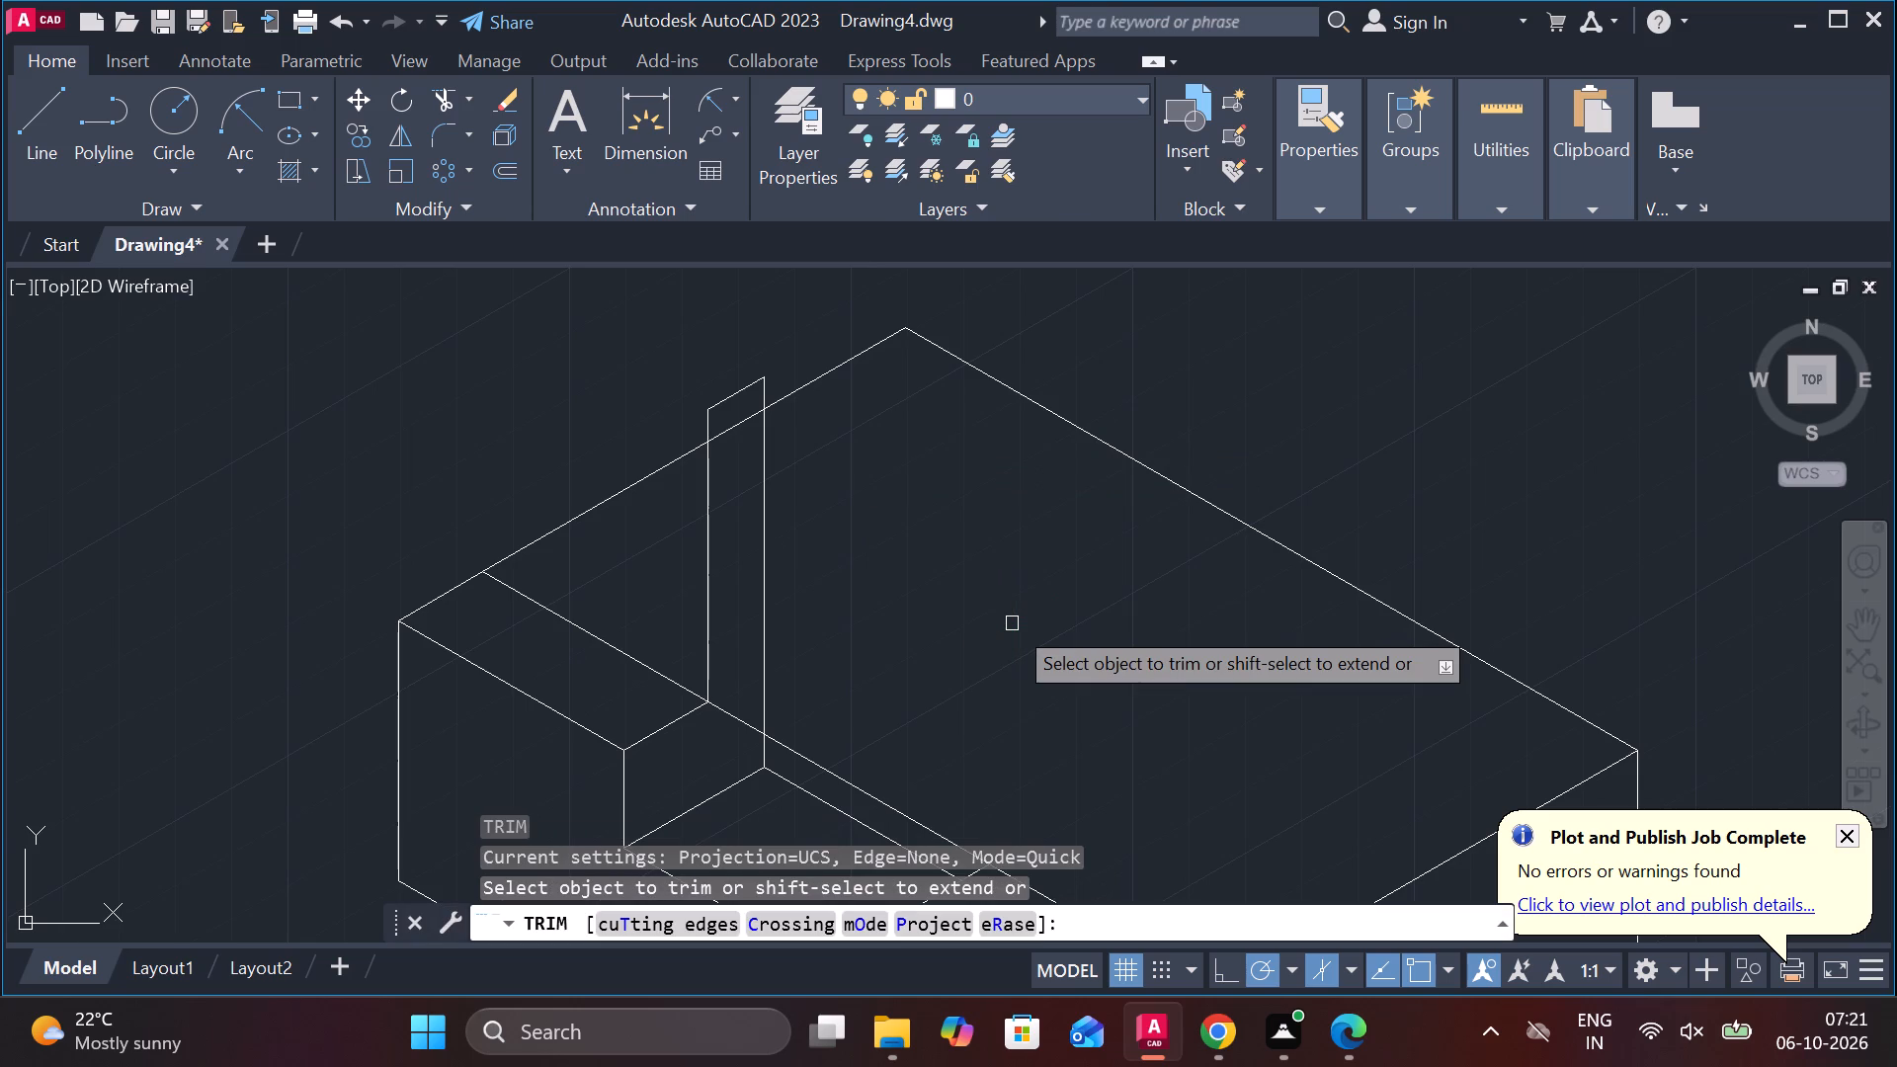
middle_drag(991, 634, 1022, 512)
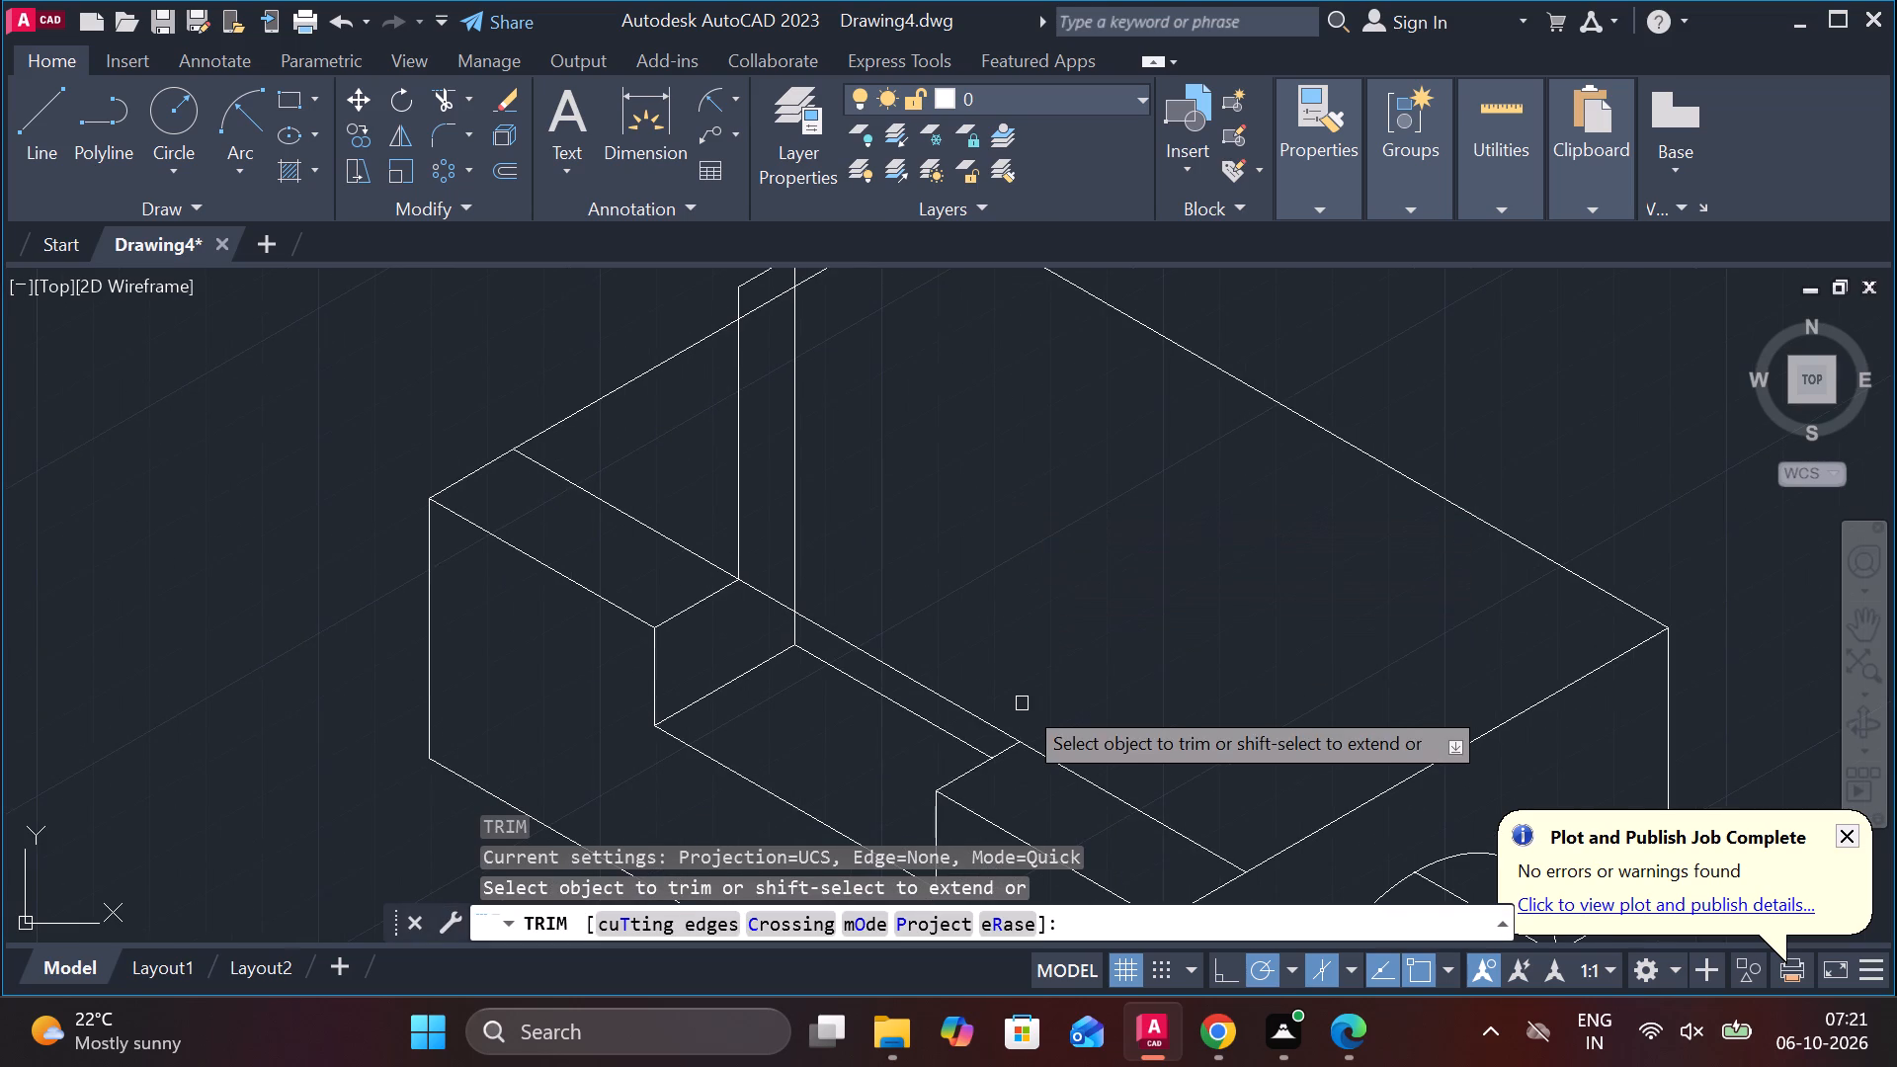
click(987, 714)
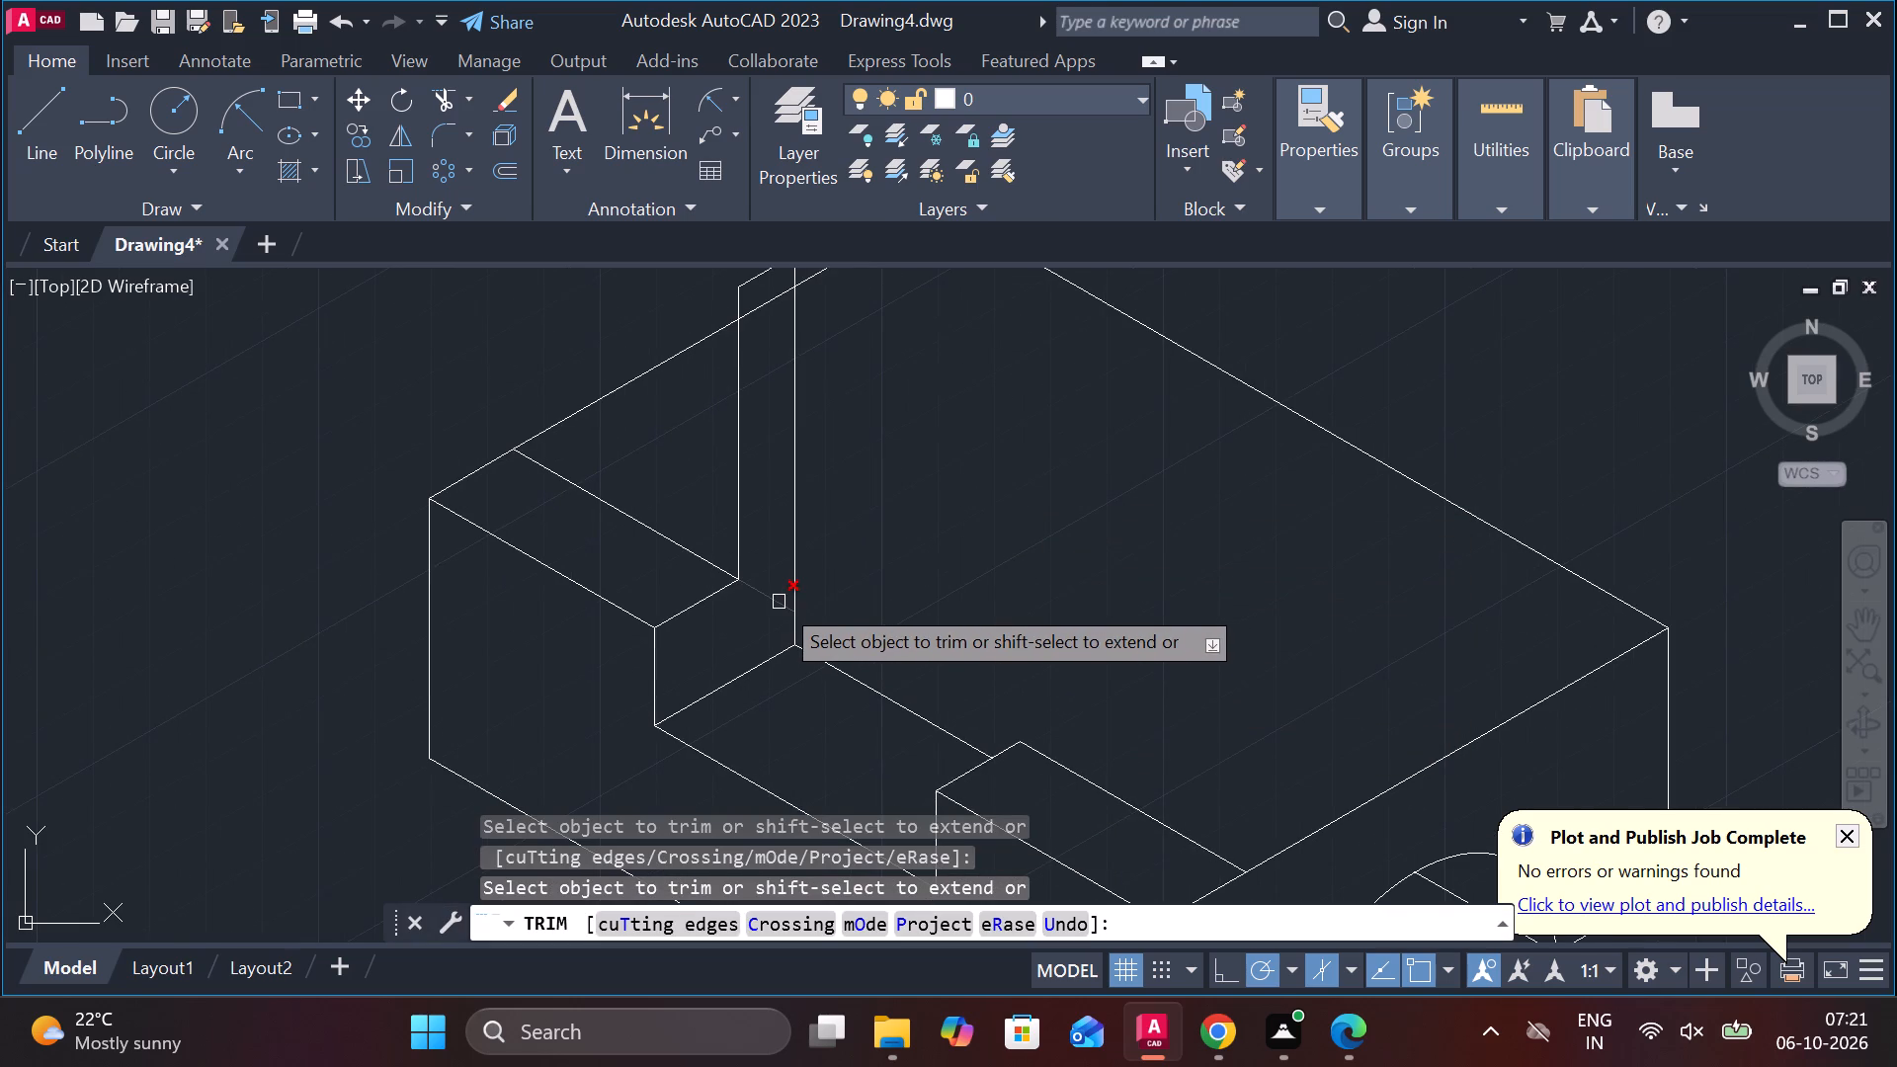
click(771, 599)
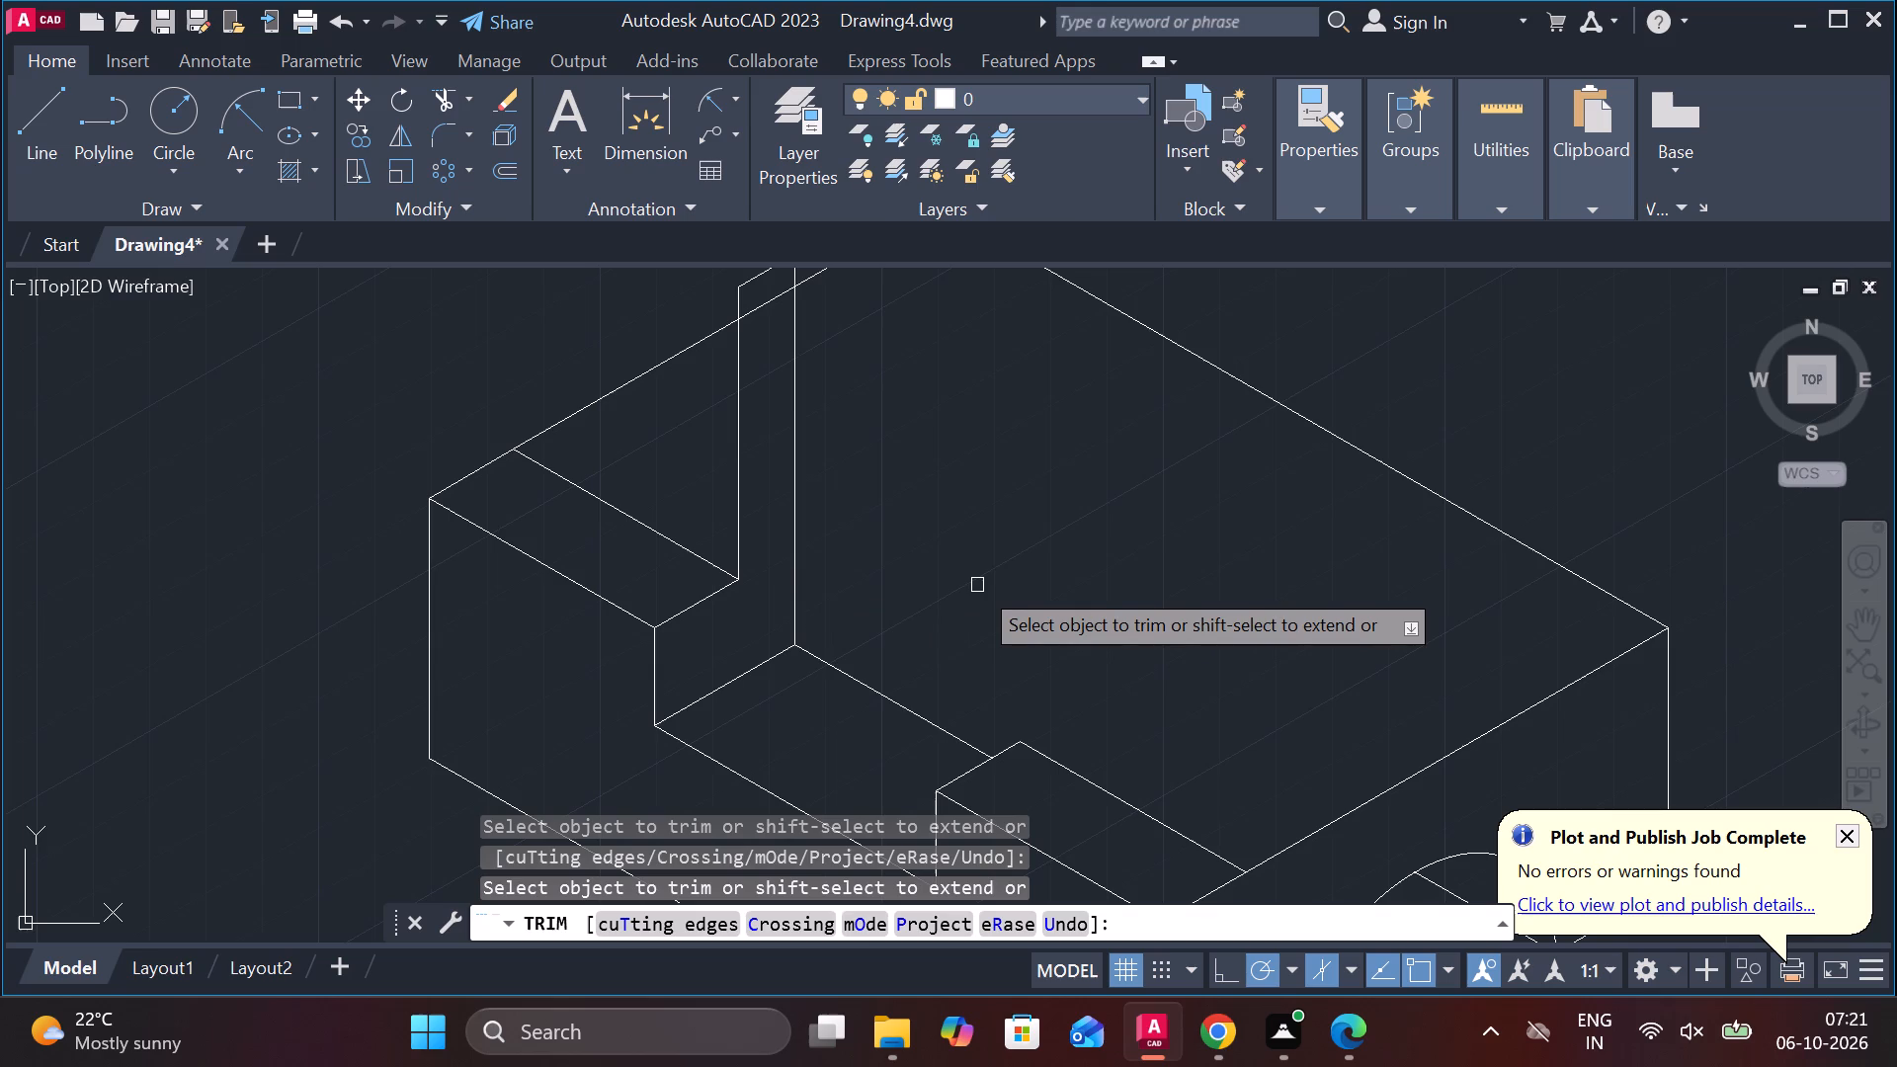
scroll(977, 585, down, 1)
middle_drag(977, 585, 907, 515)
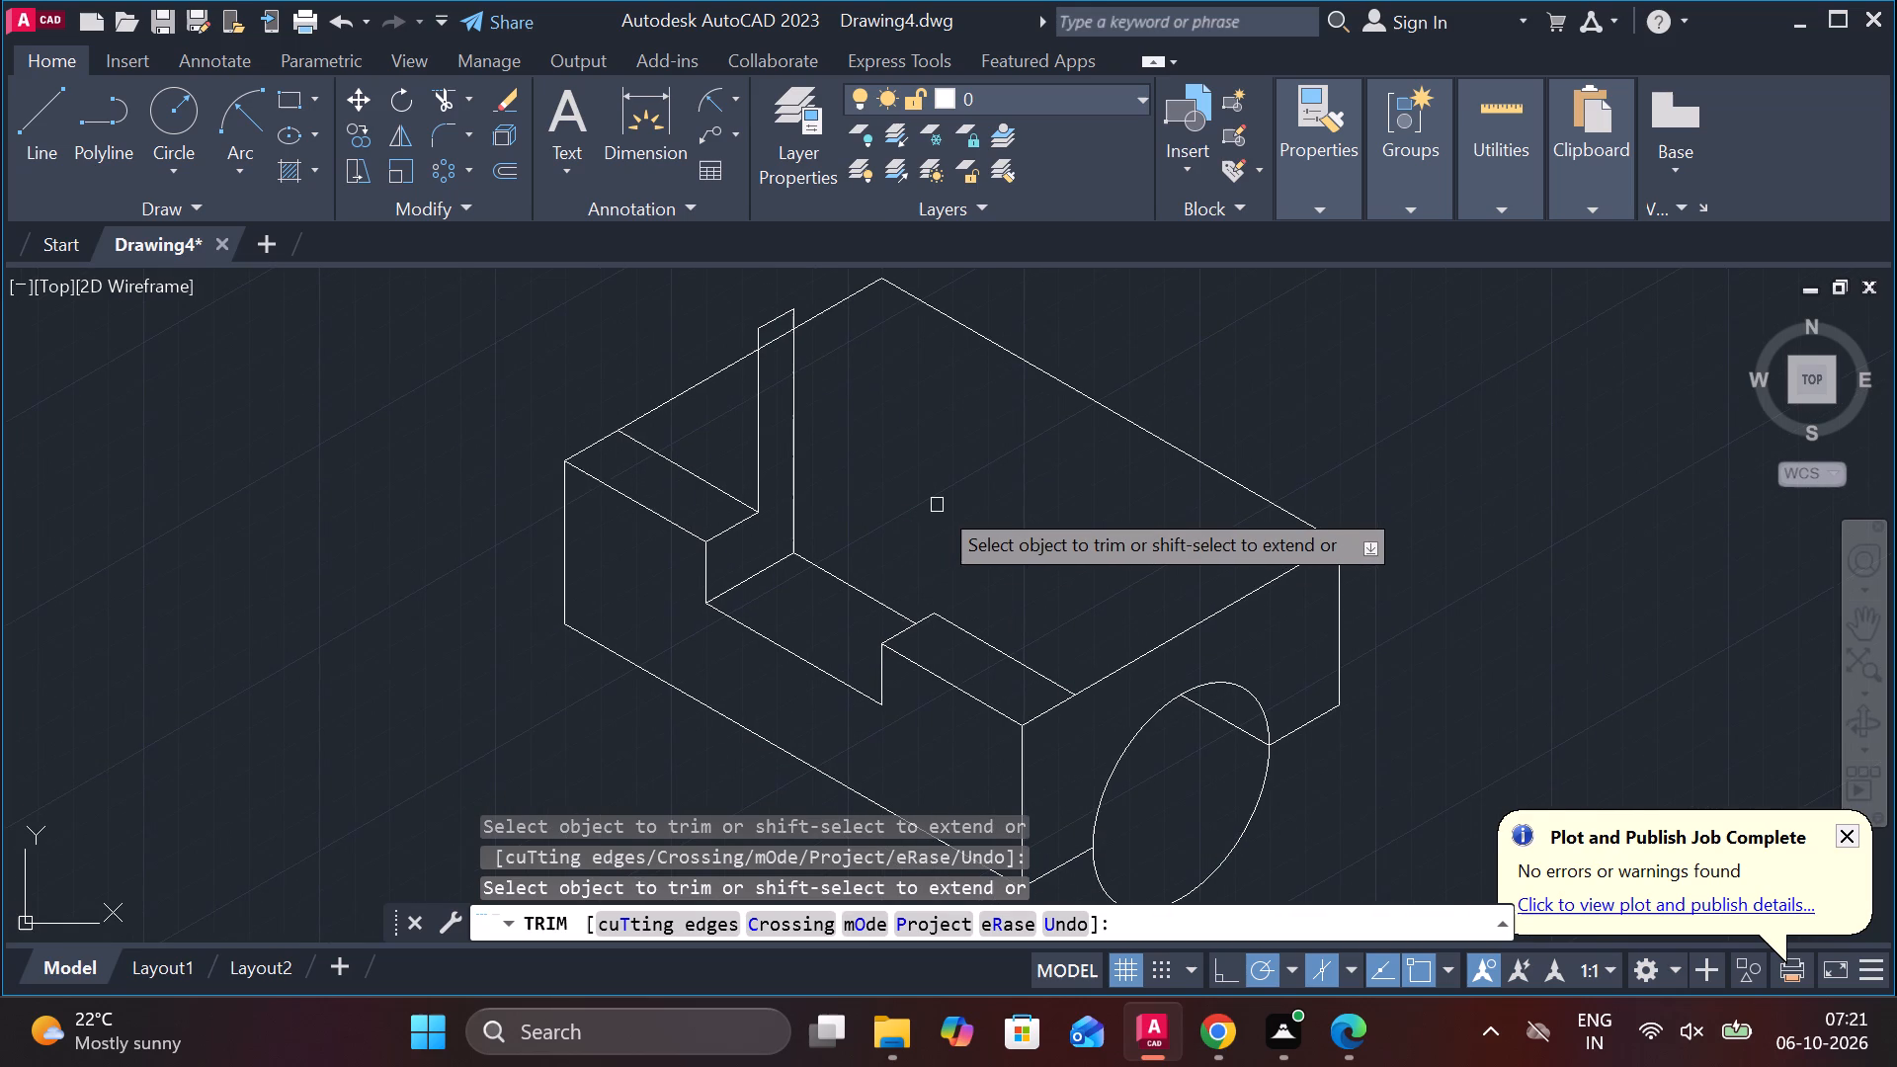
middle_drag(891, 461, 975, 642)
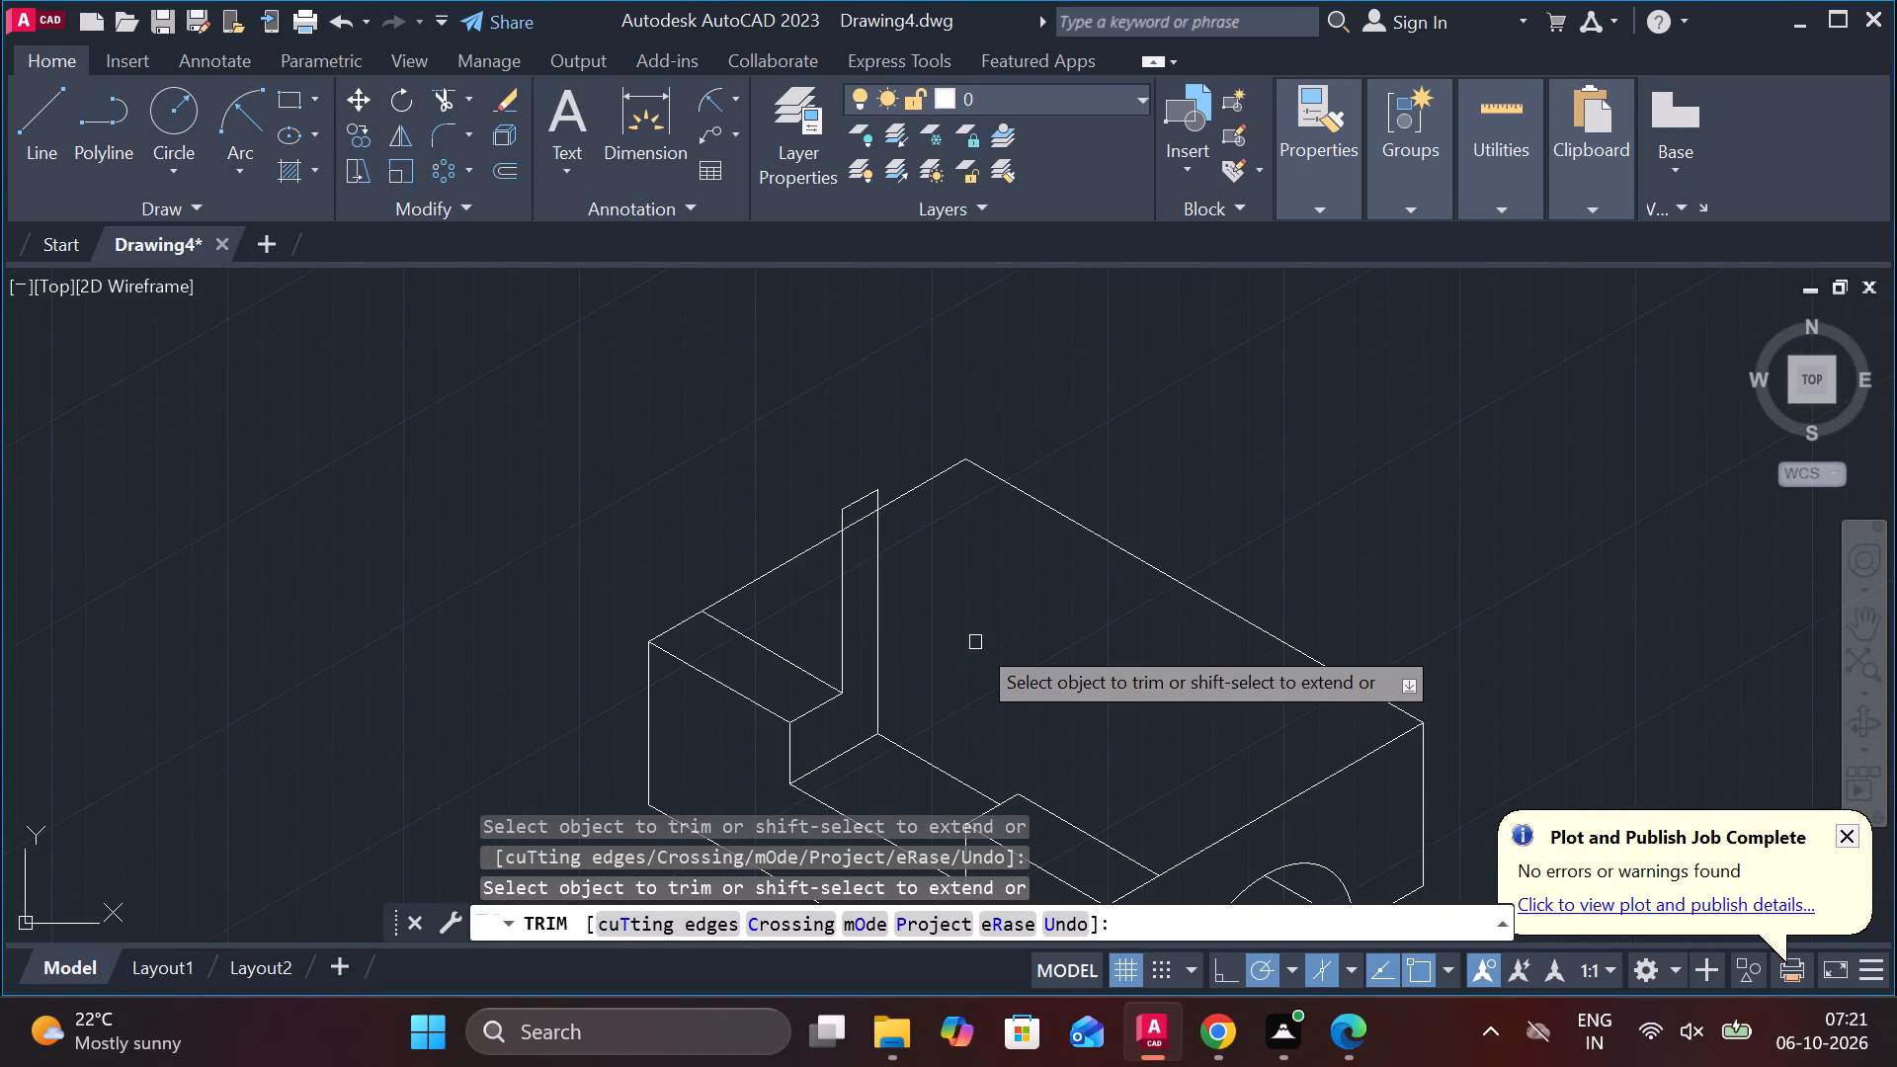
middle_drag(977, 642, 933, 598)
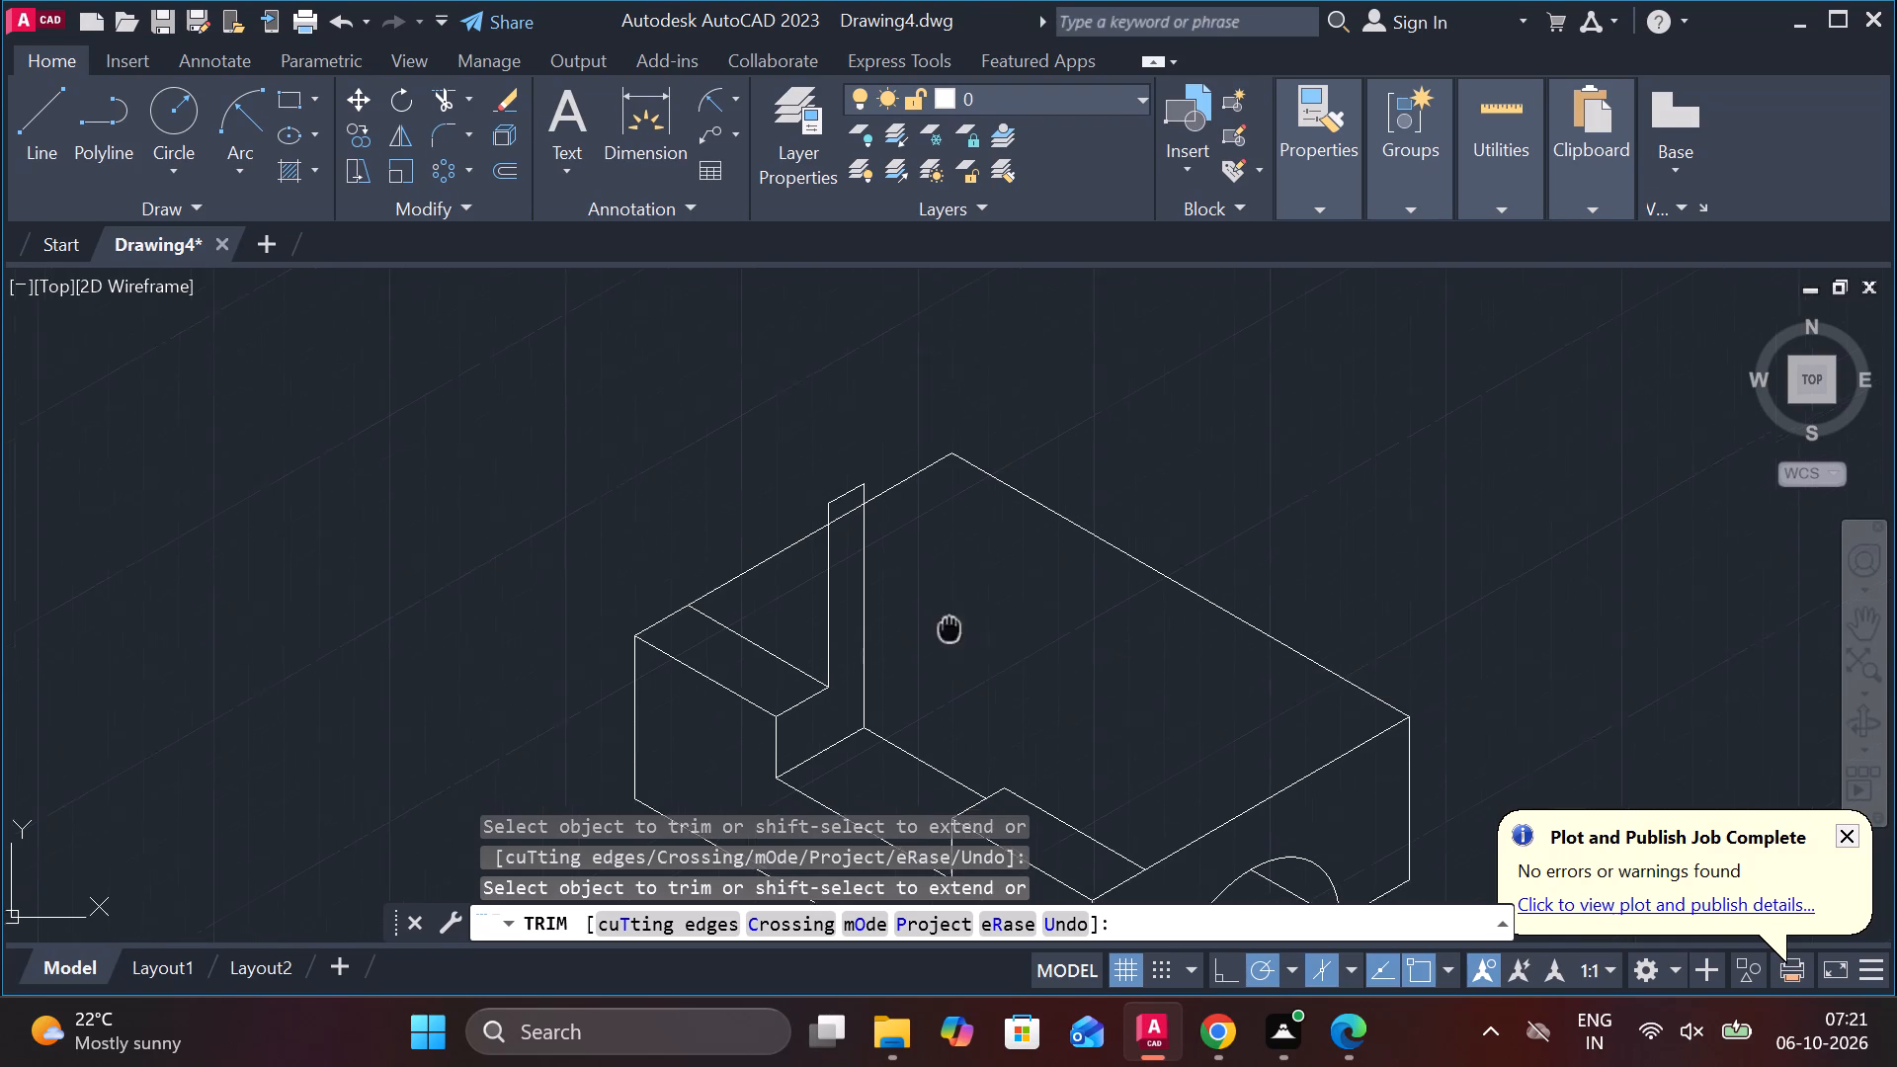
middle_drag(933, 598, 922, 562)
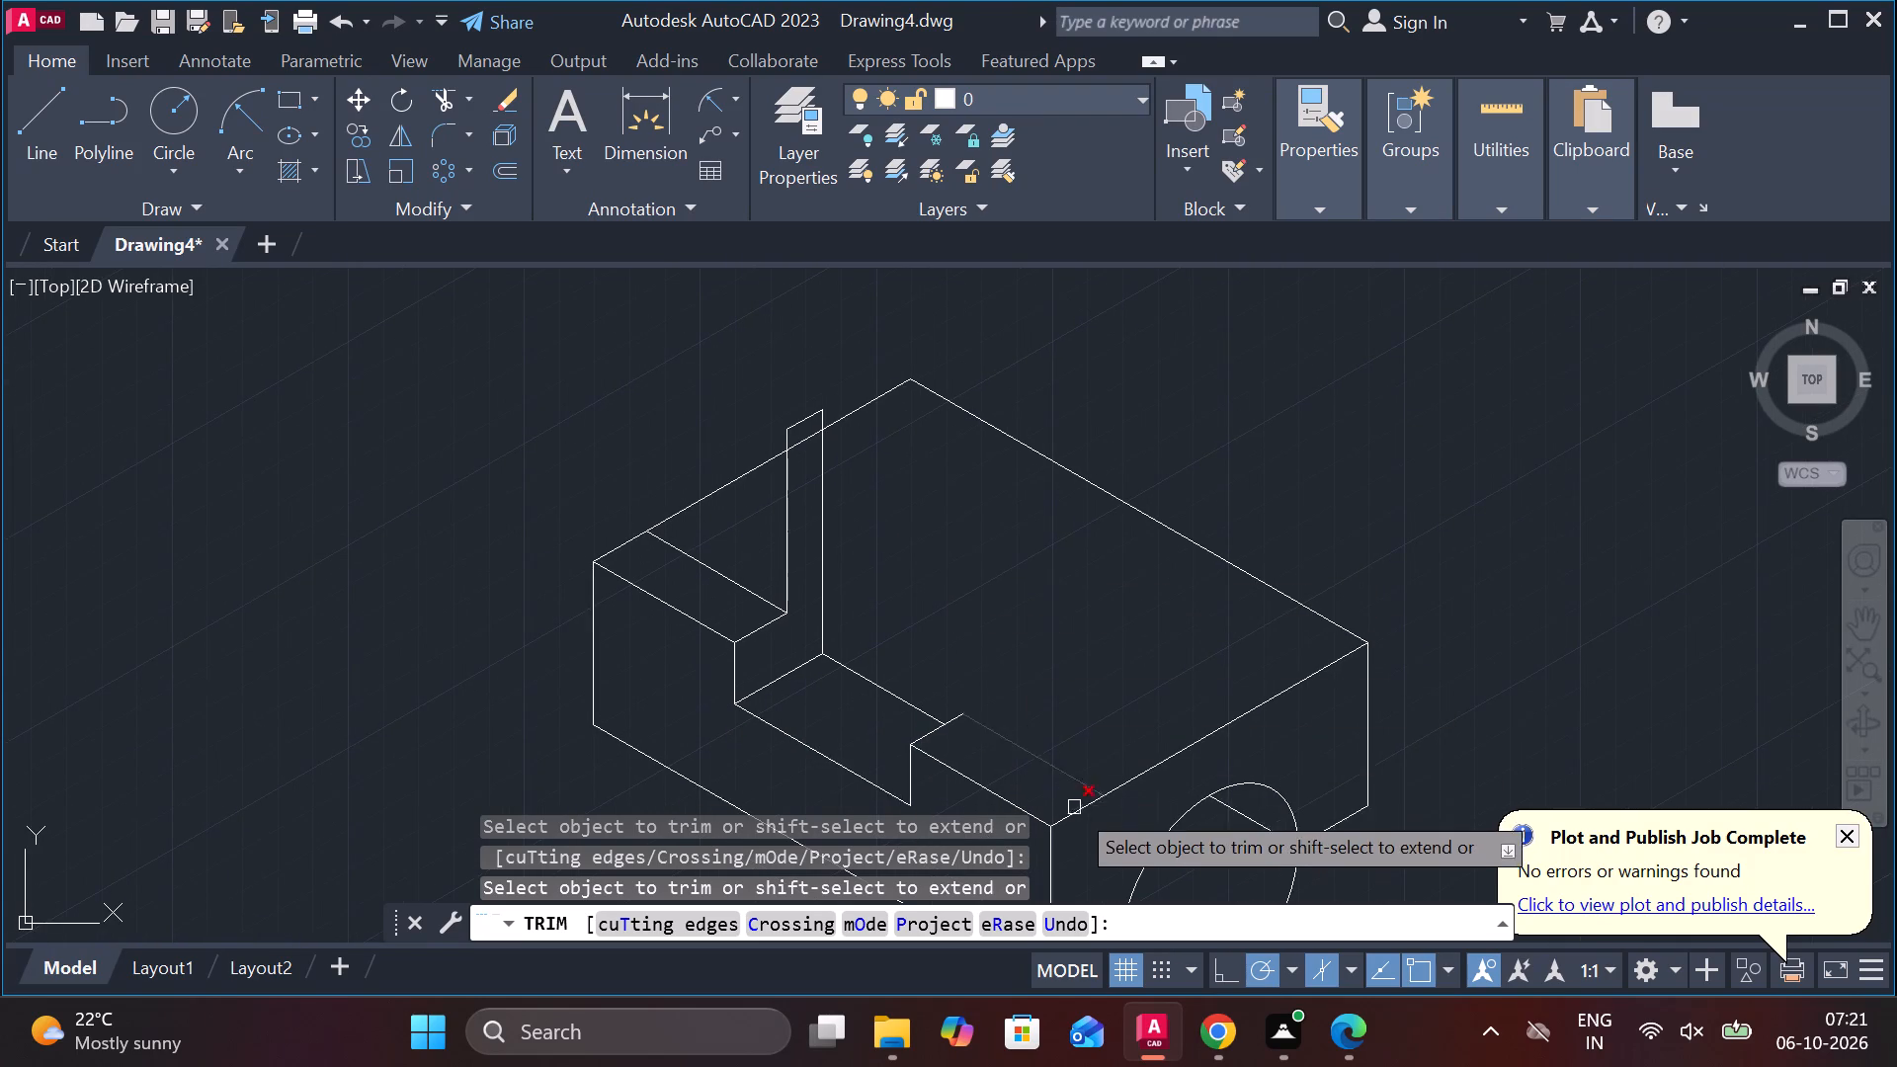
Copy the notch's inner bottom edge 20 units straight up, using its midpoint as the base point.
key(Escape)
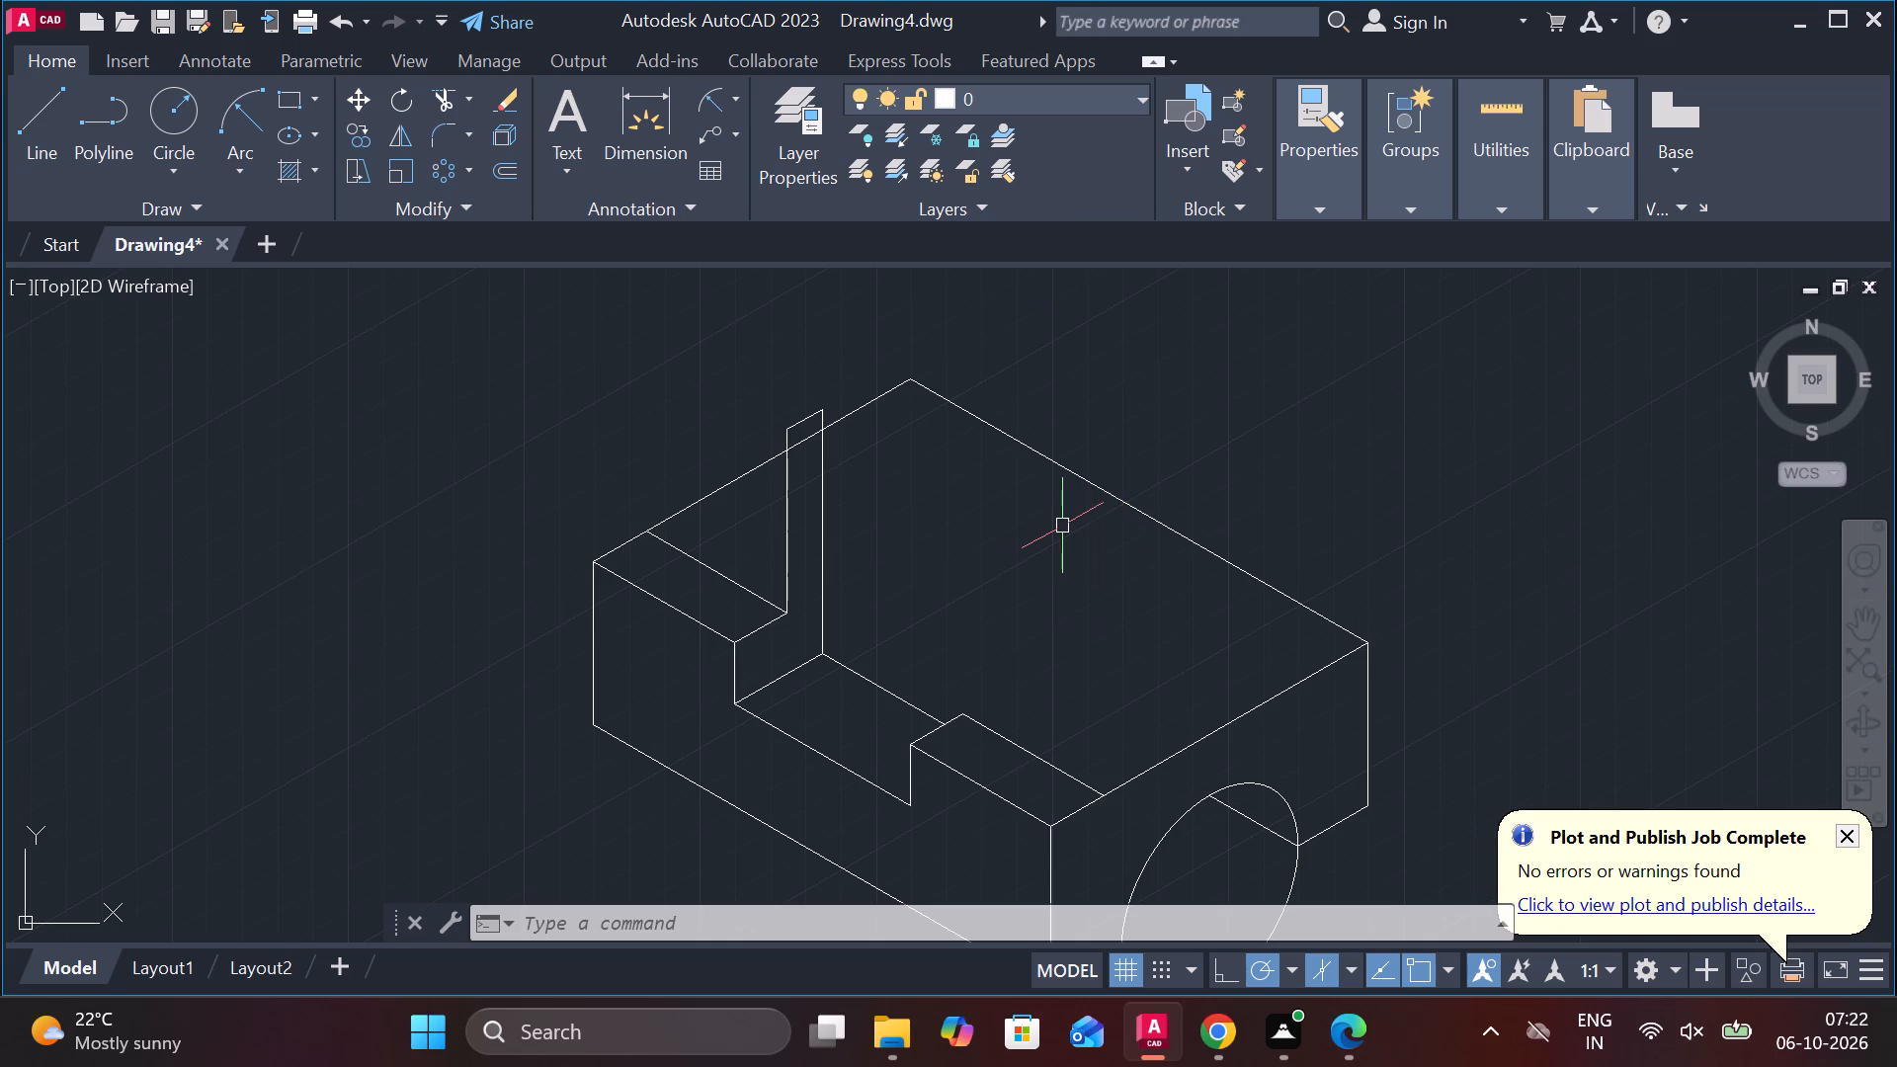
middle_drag(1042, 666, 1019, 617)
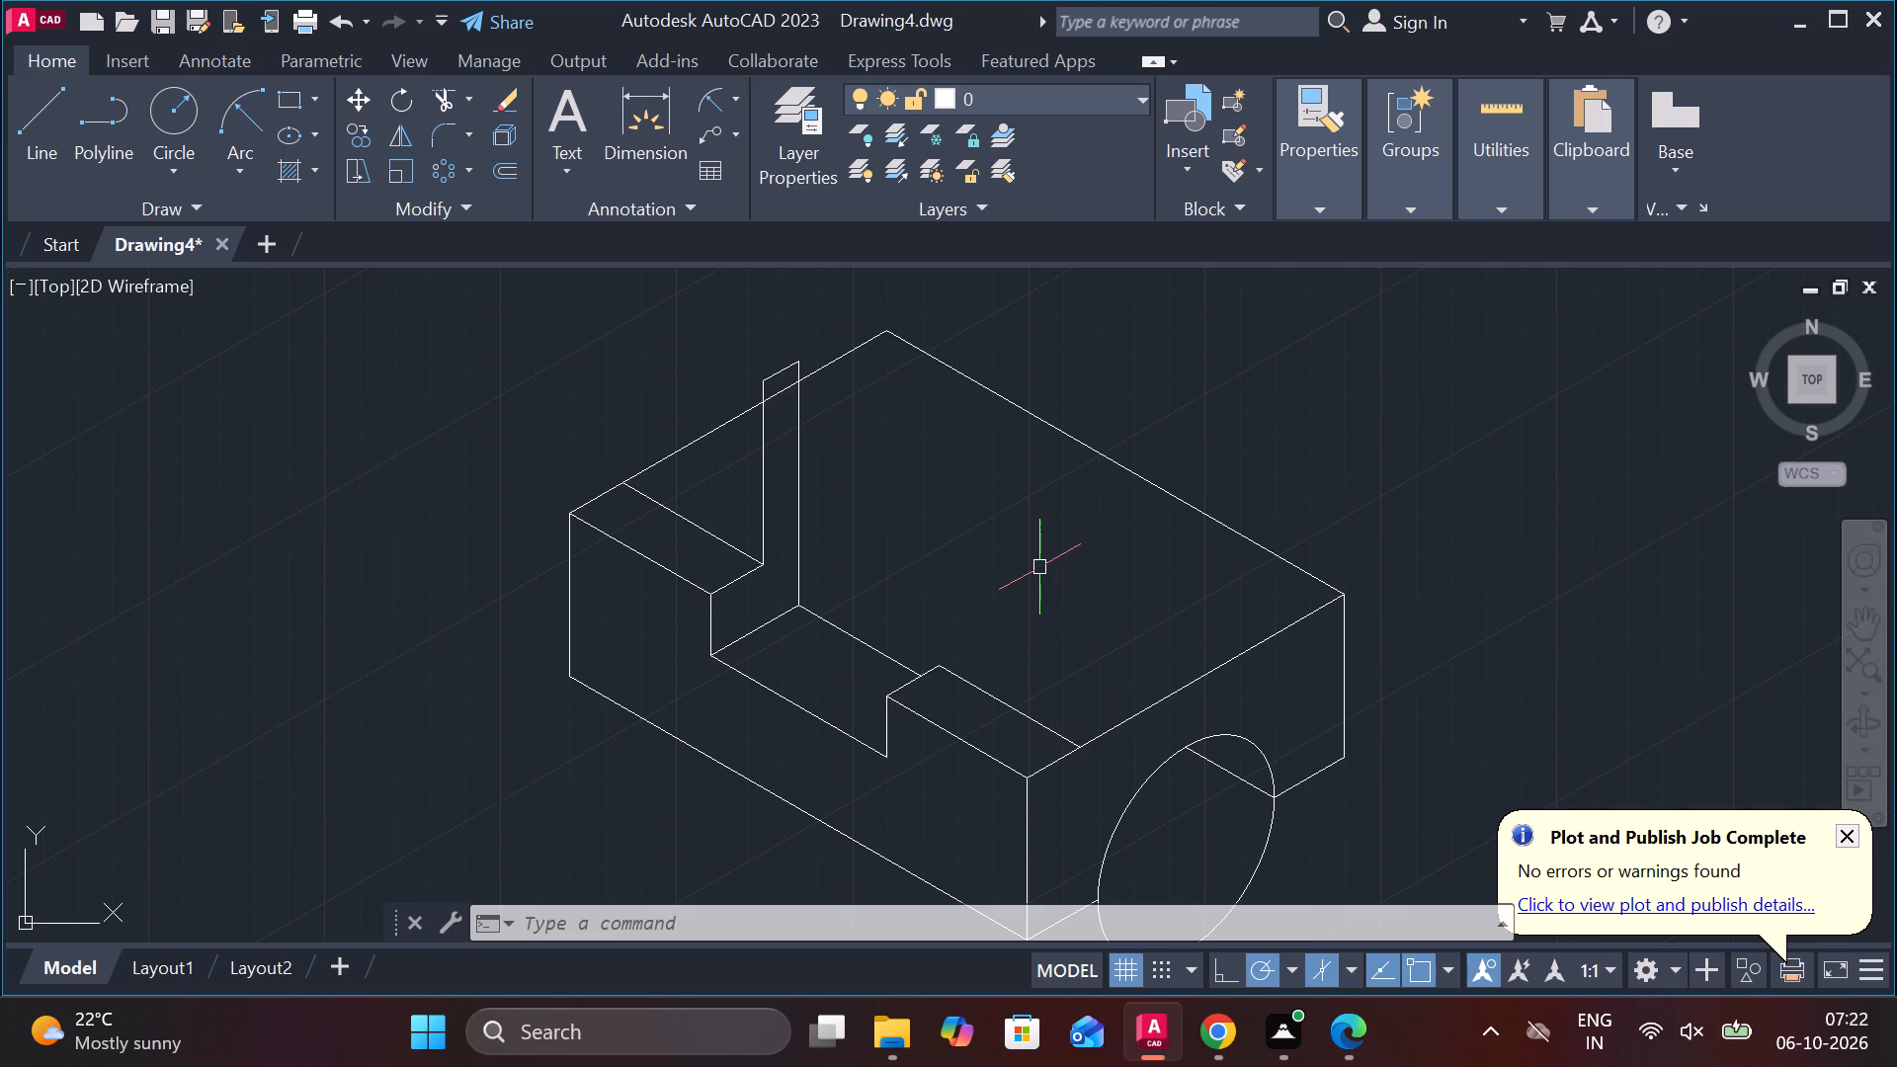
click(895, 656)
text(CO)
key(Return)
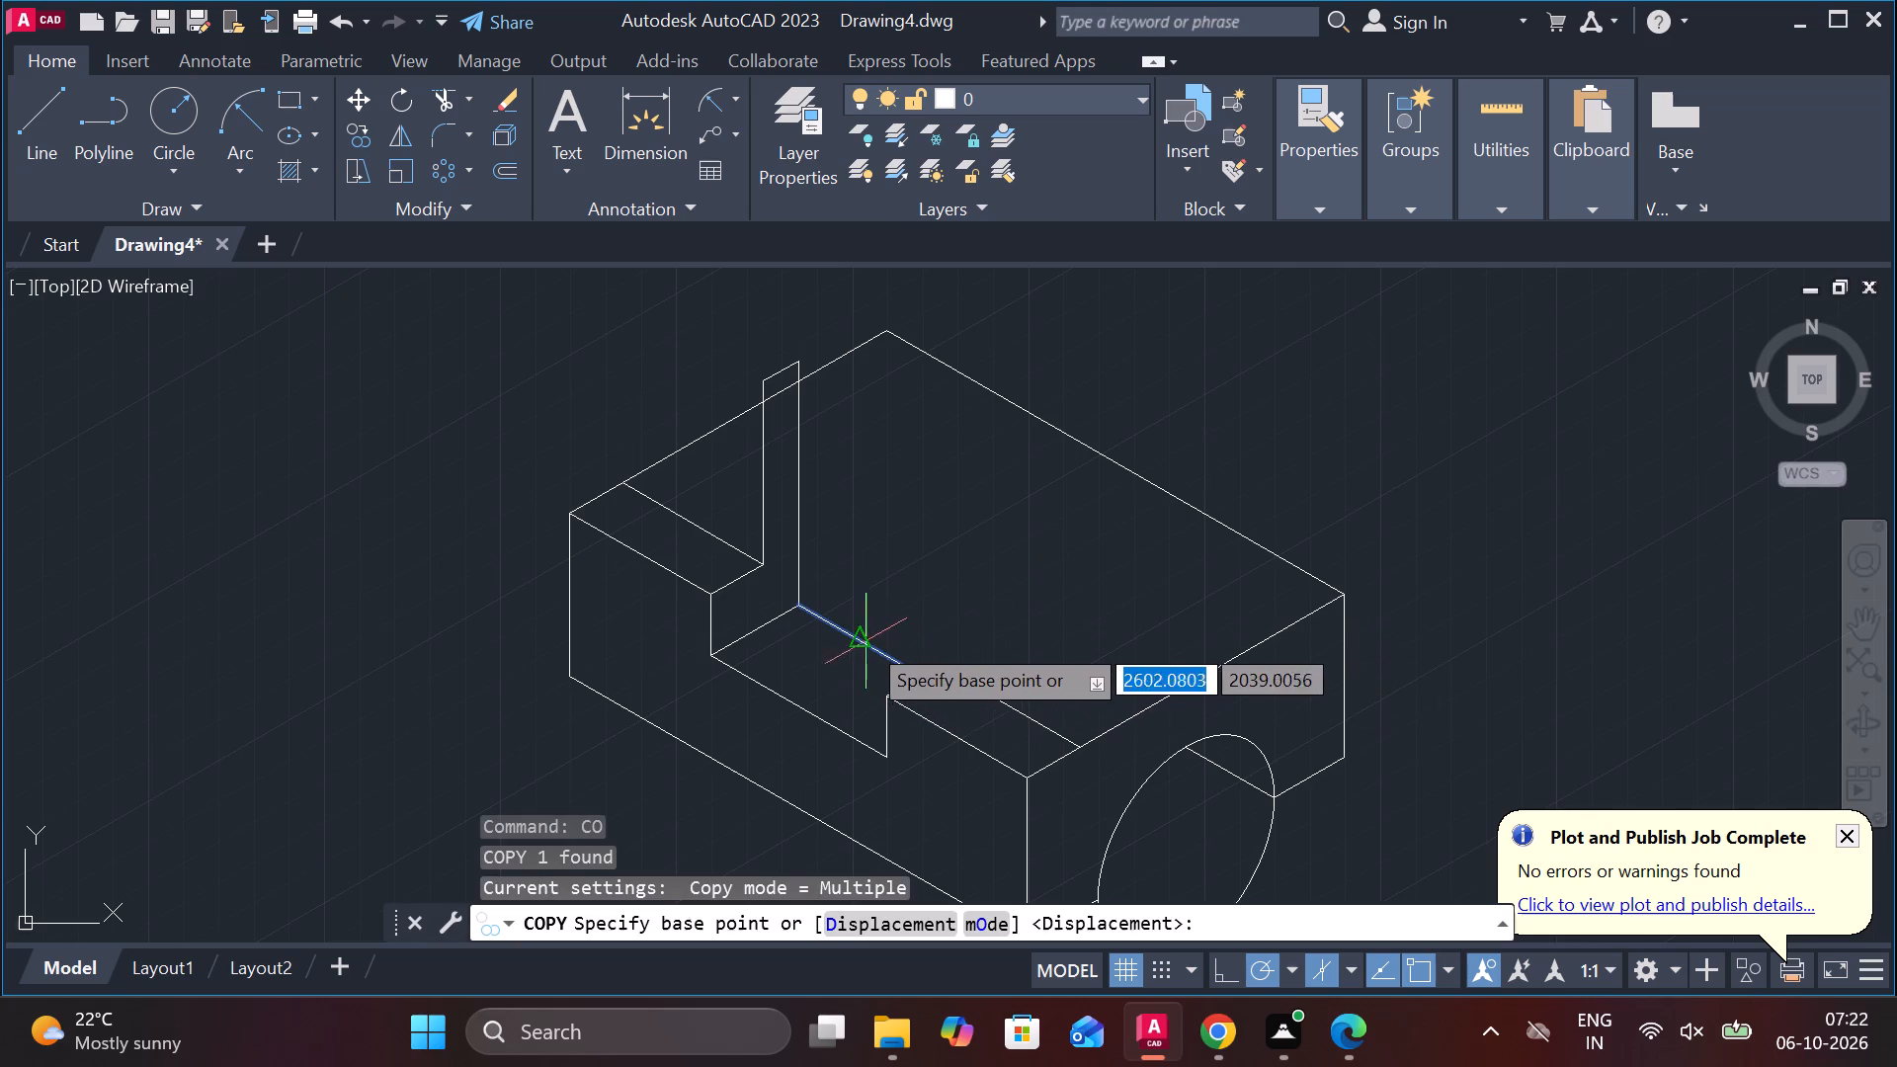
click(862, 640)
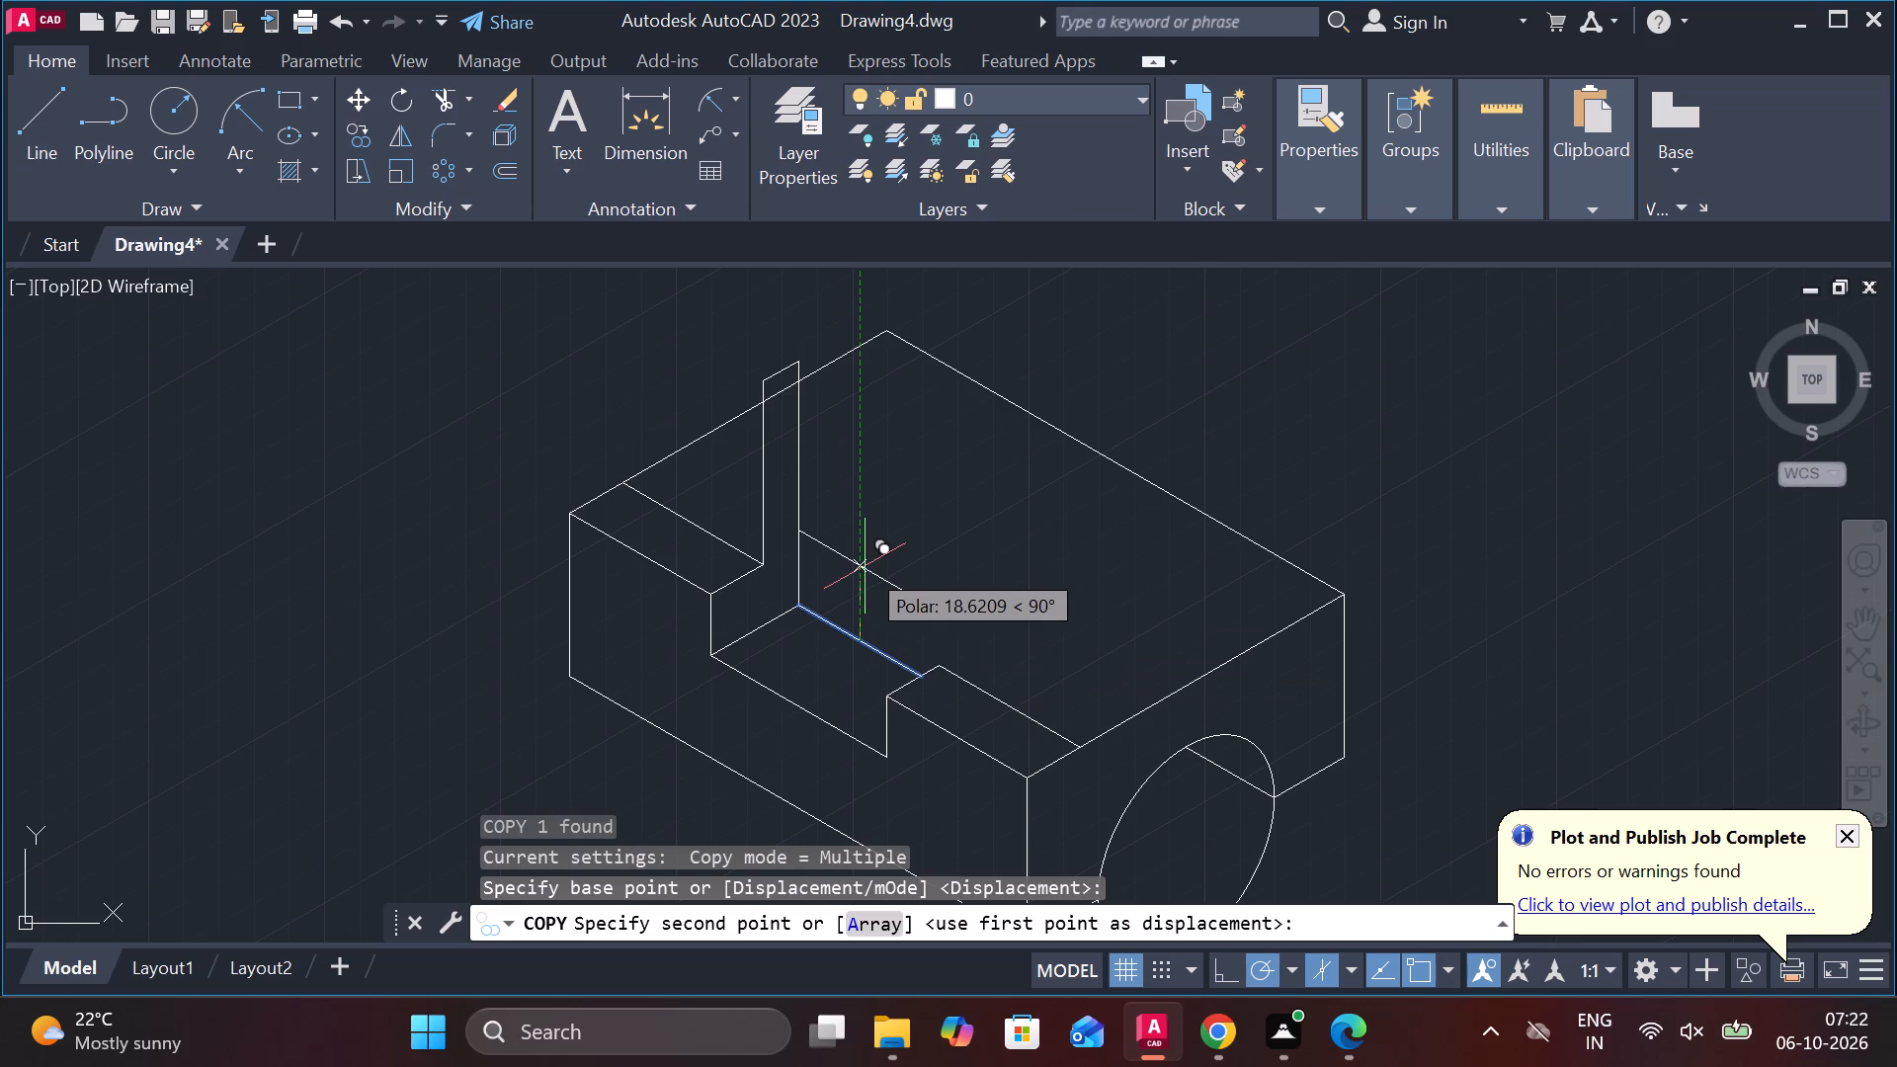
text(20)
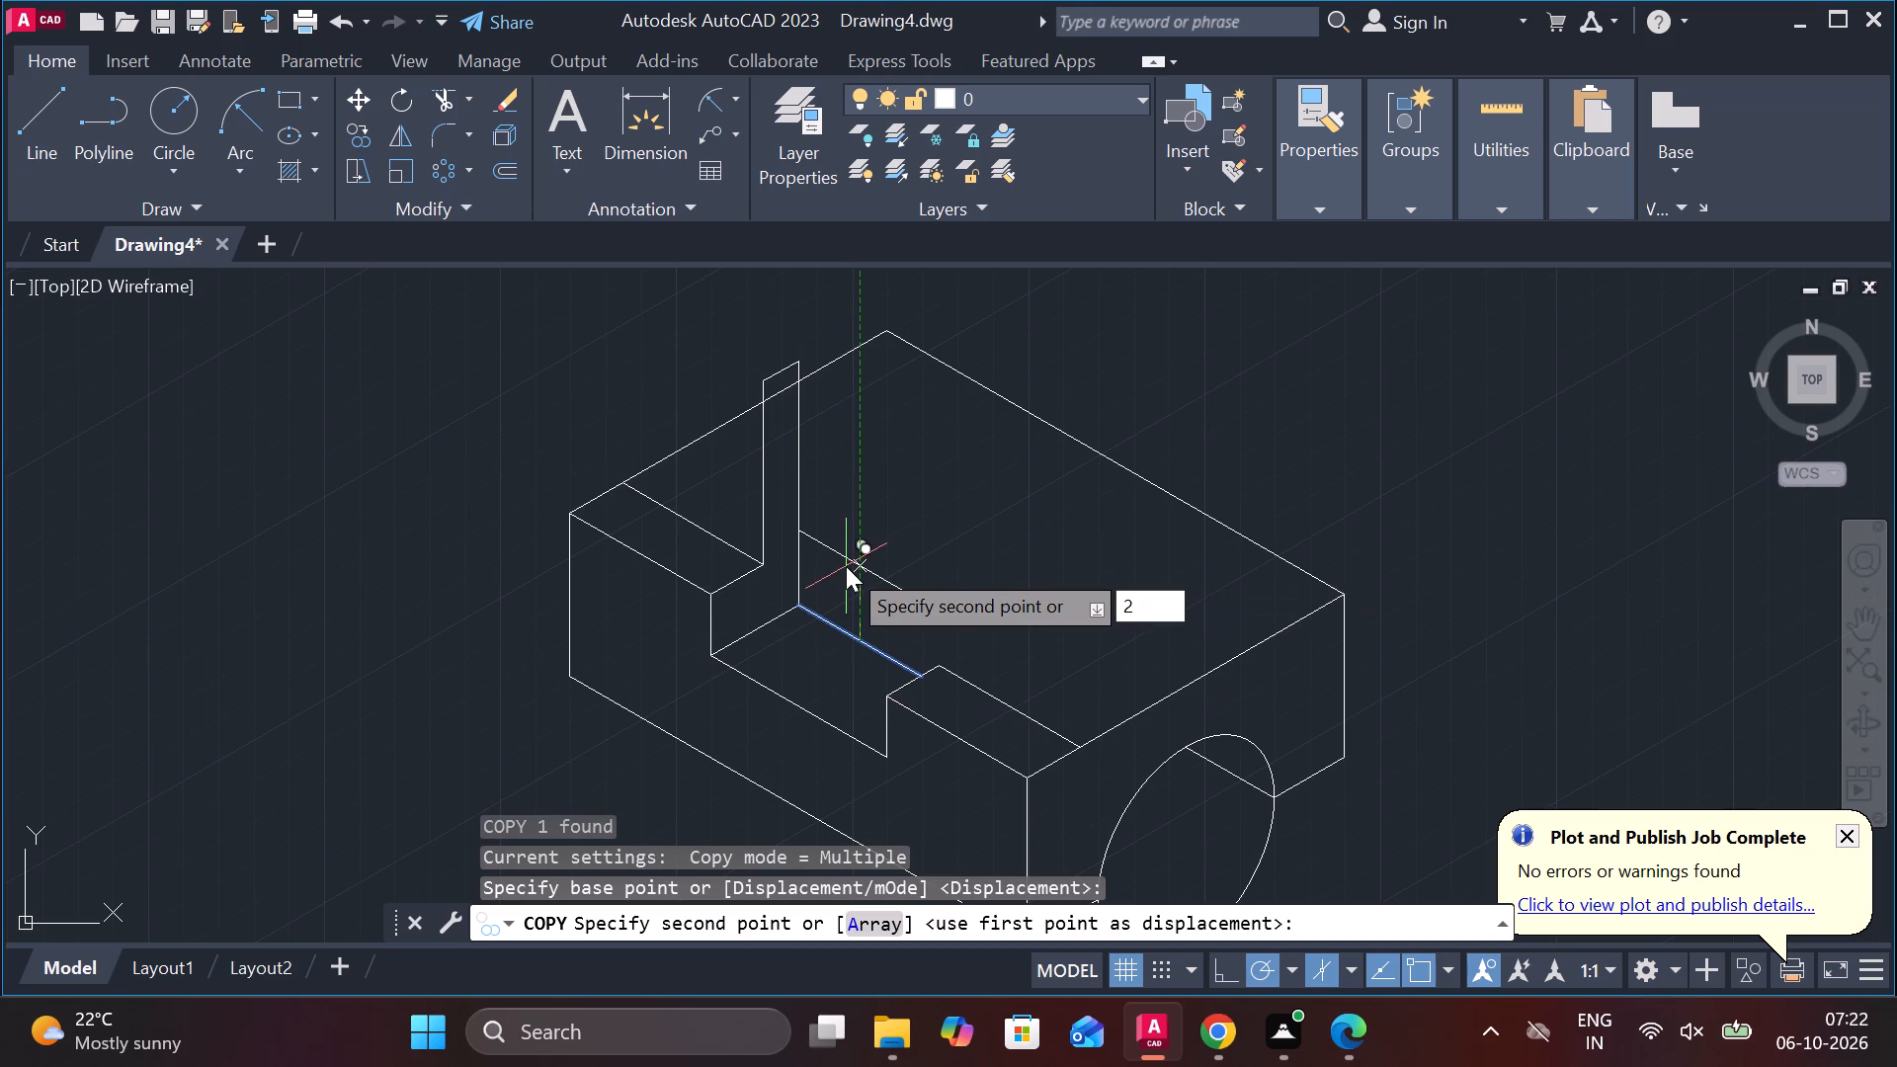
key(Return)
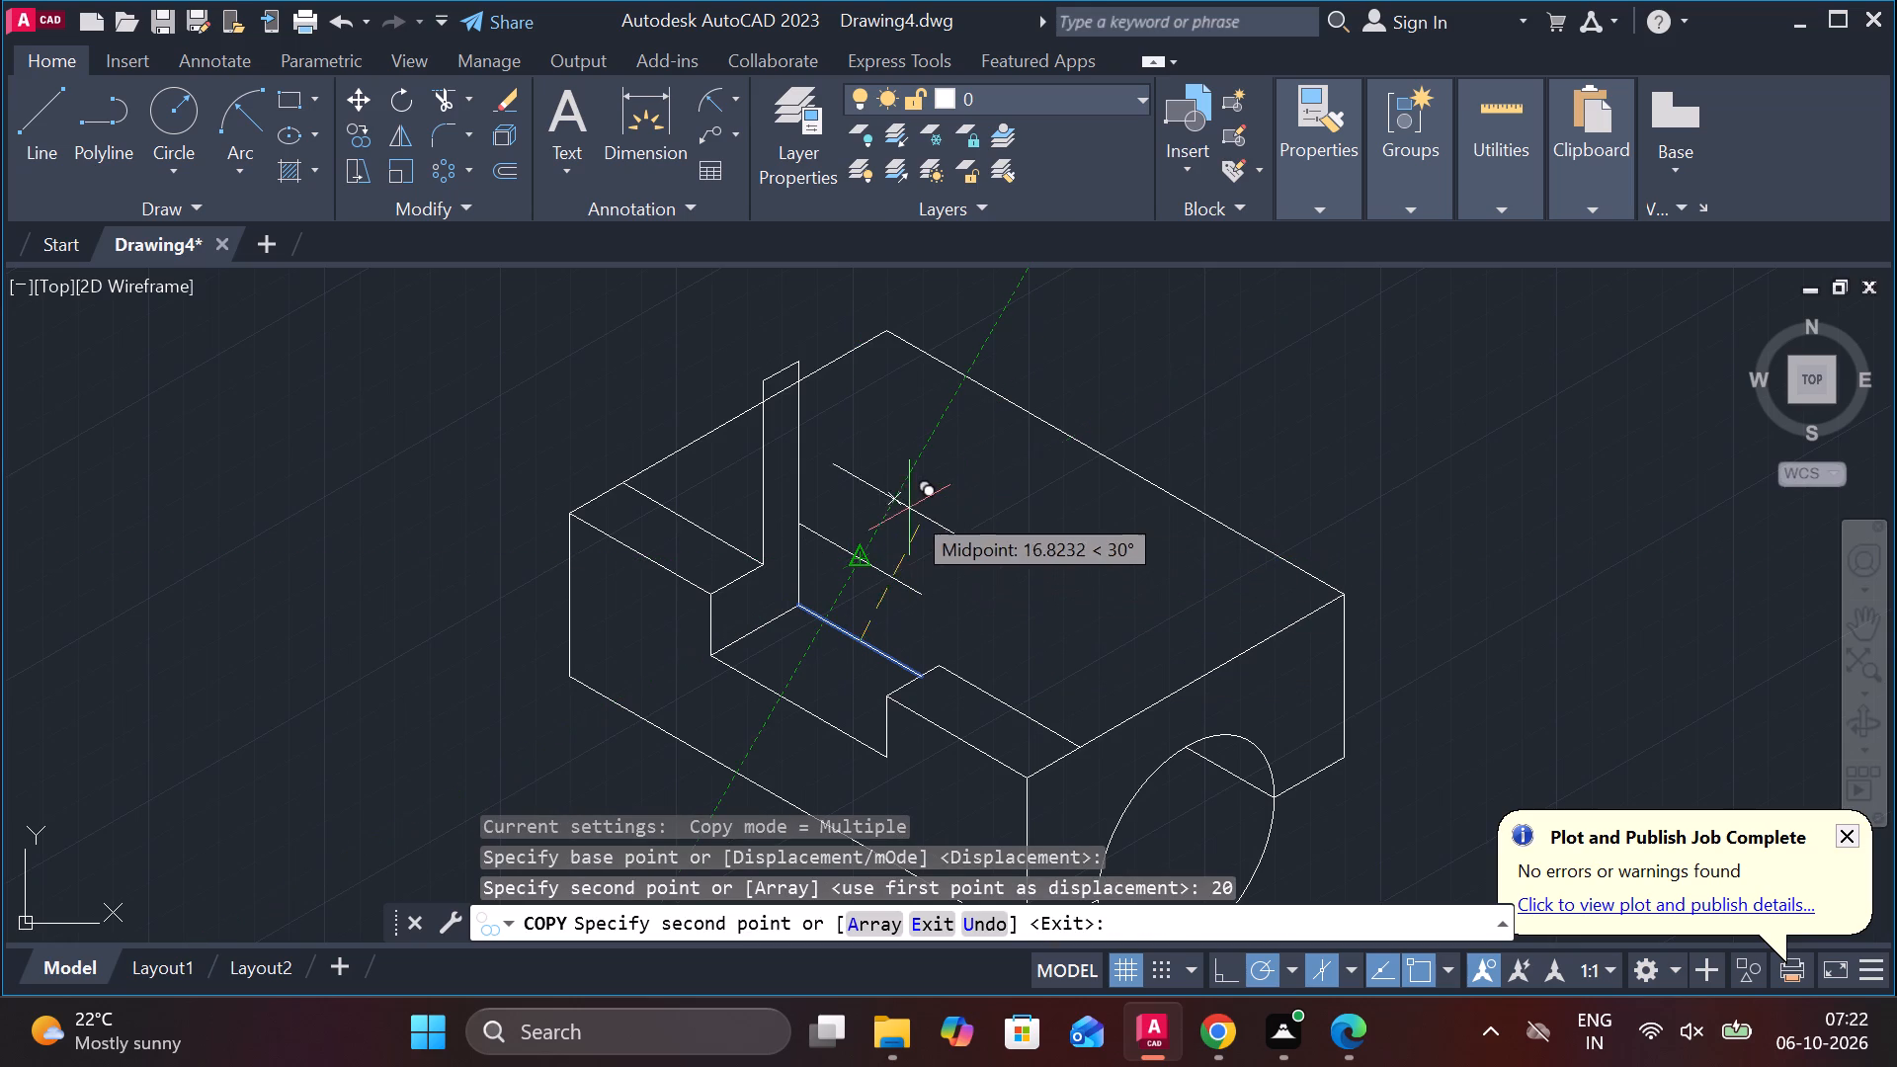
key(Escape)
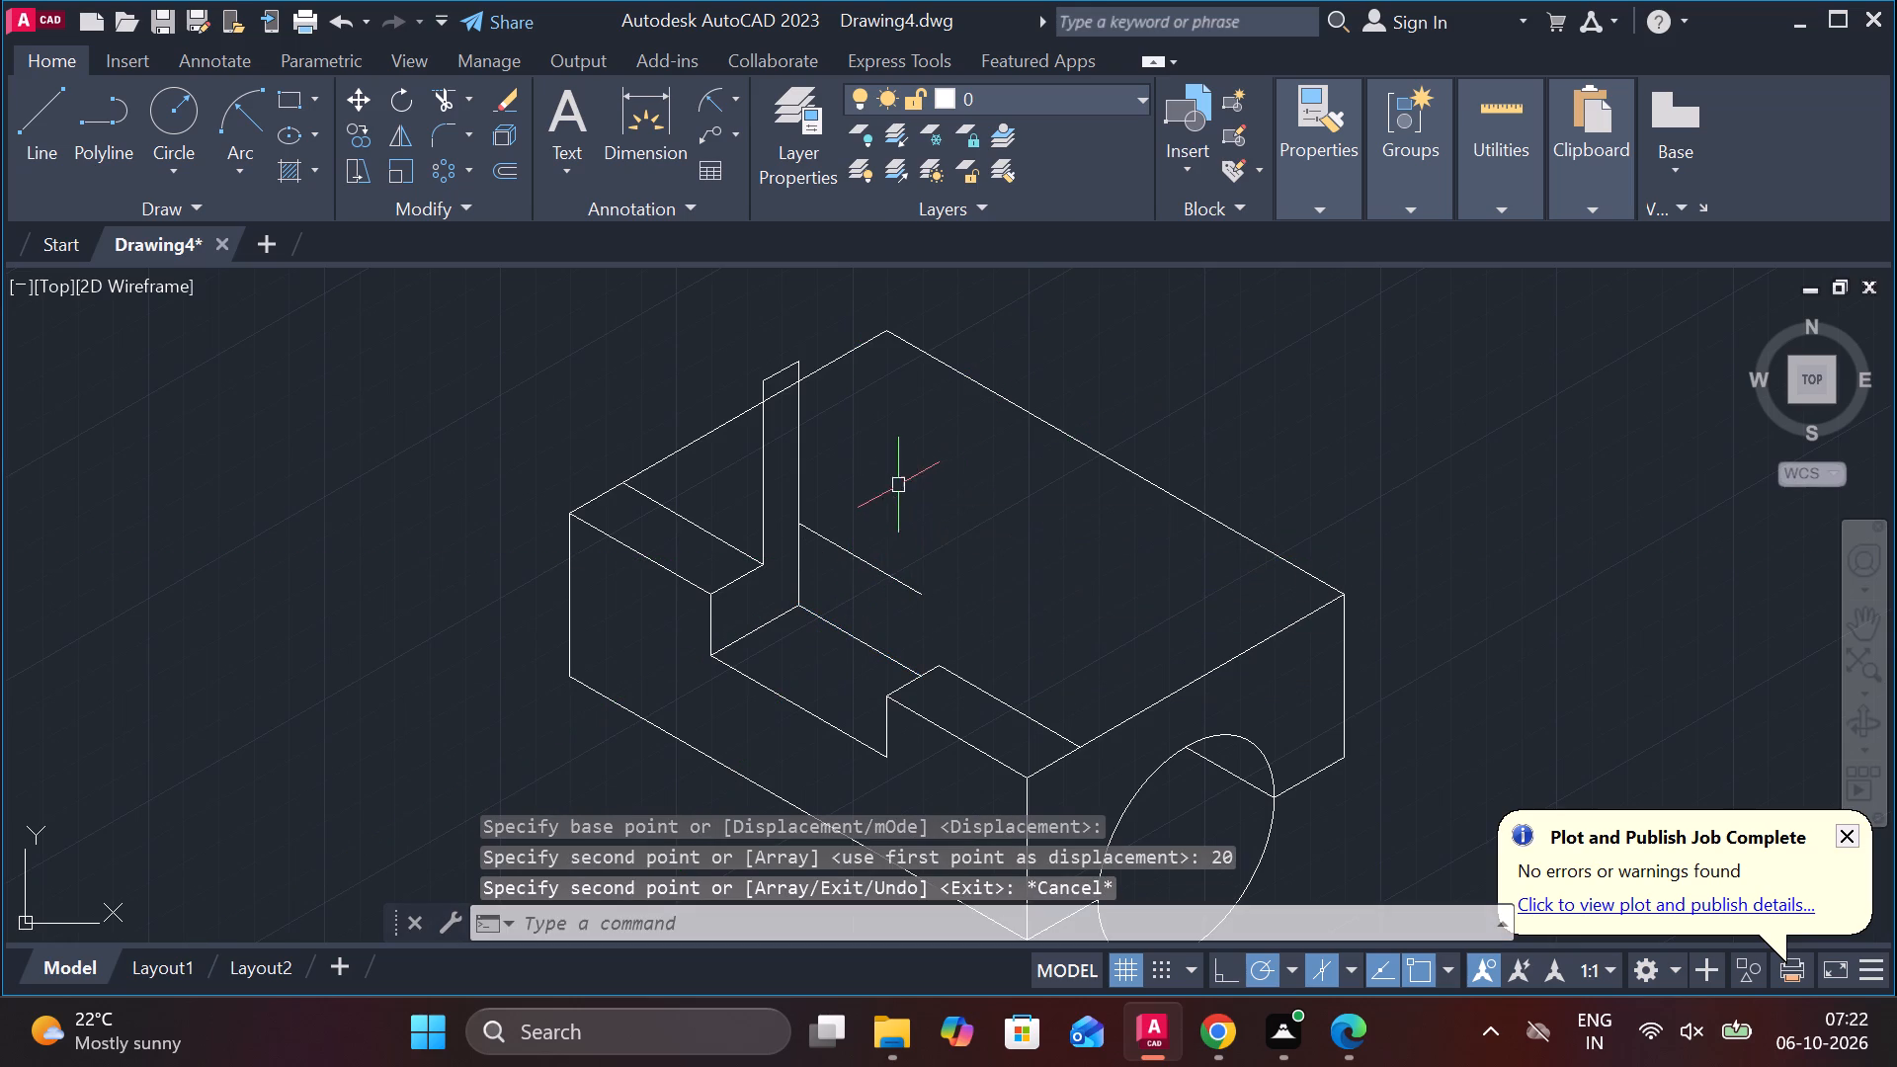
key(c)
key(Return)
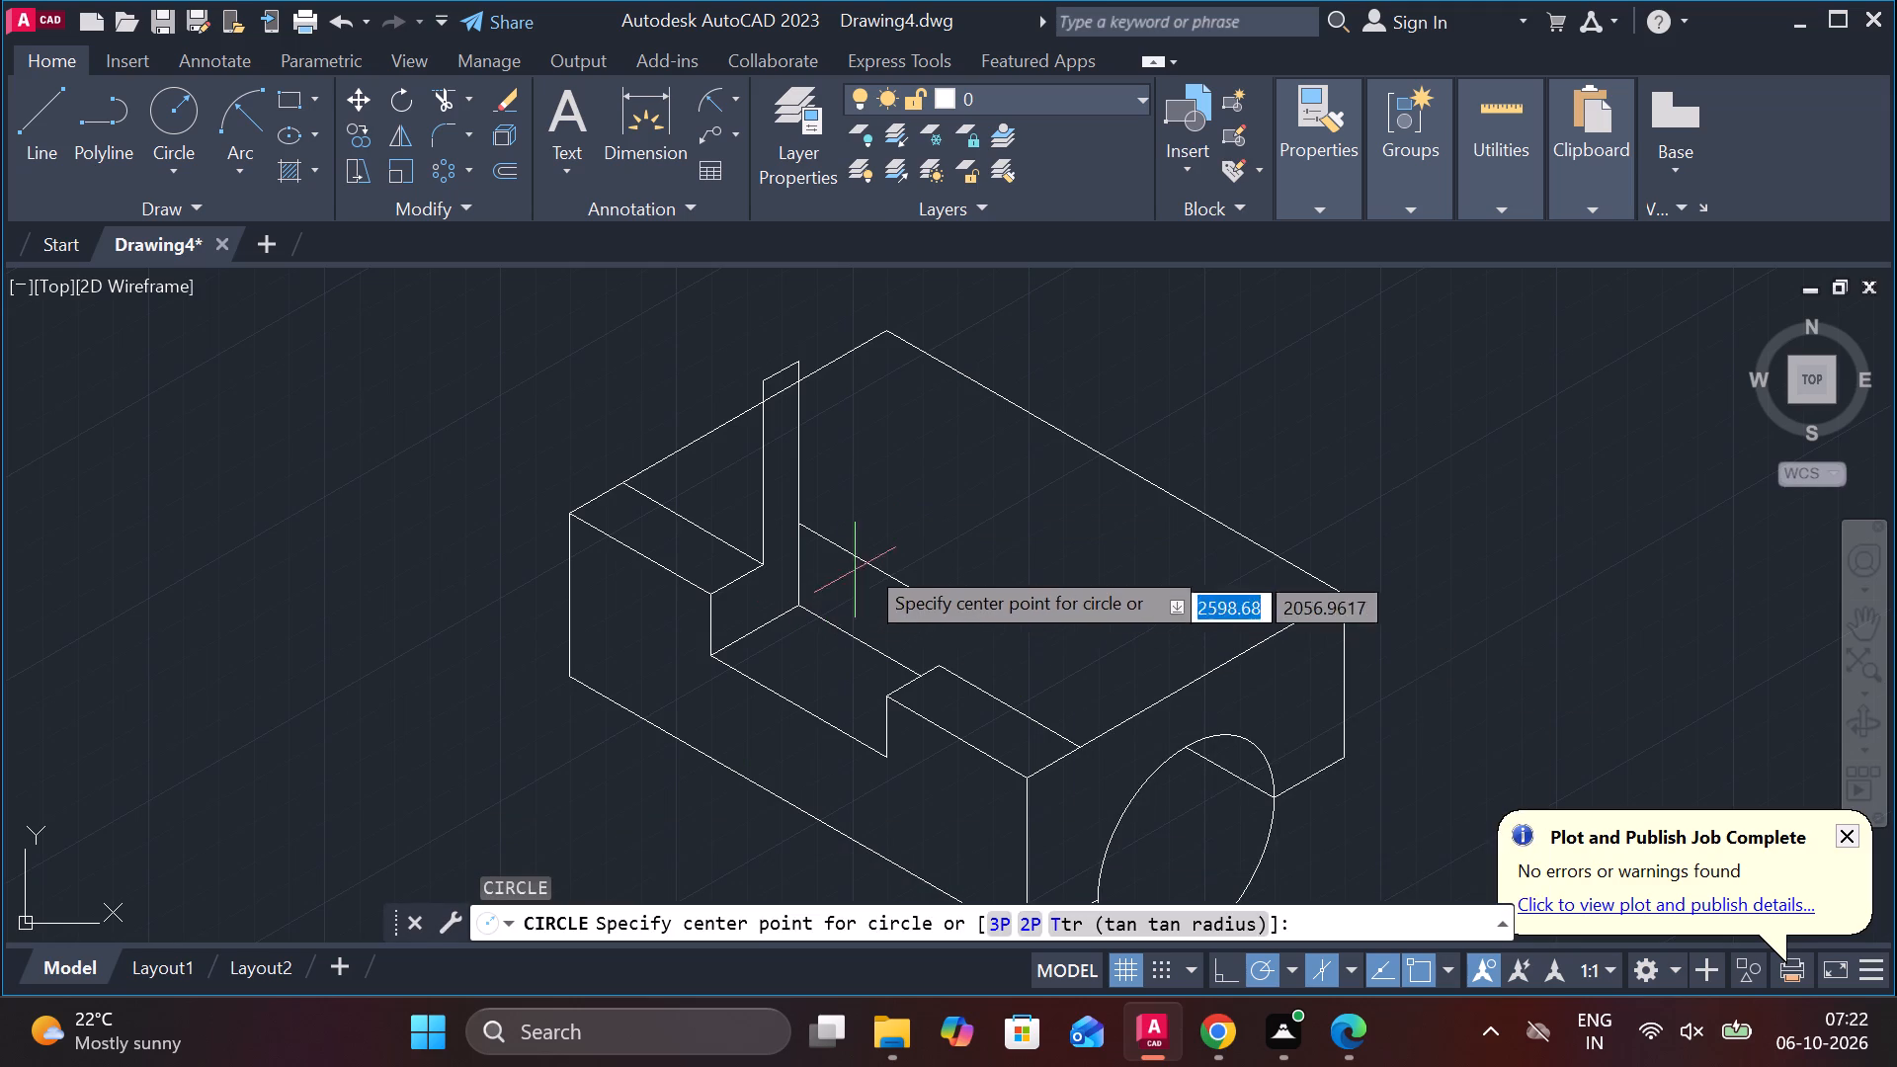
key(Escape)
Draw a 30-diameter isocircle on the left isoplane, centred on the midpoint of the copied line.
text(EL)
key(Return)
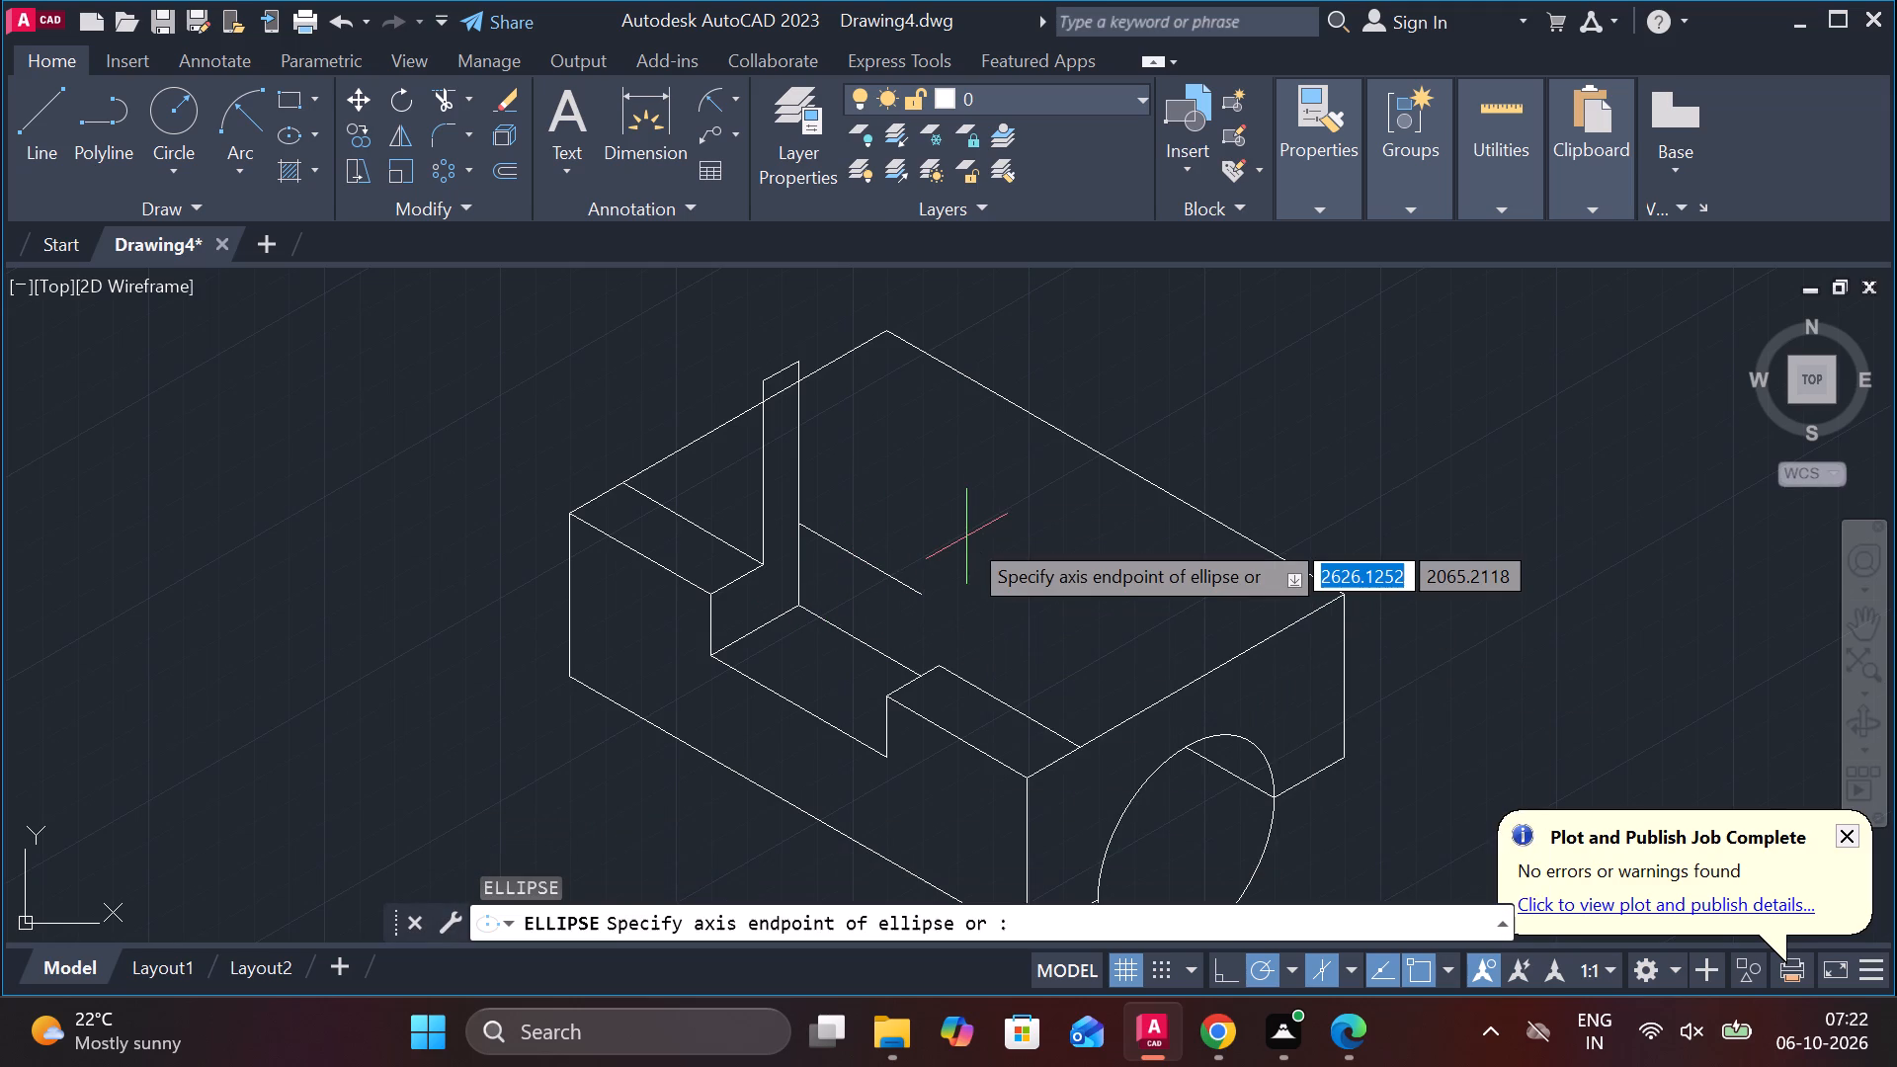
key(i)
key(Return)
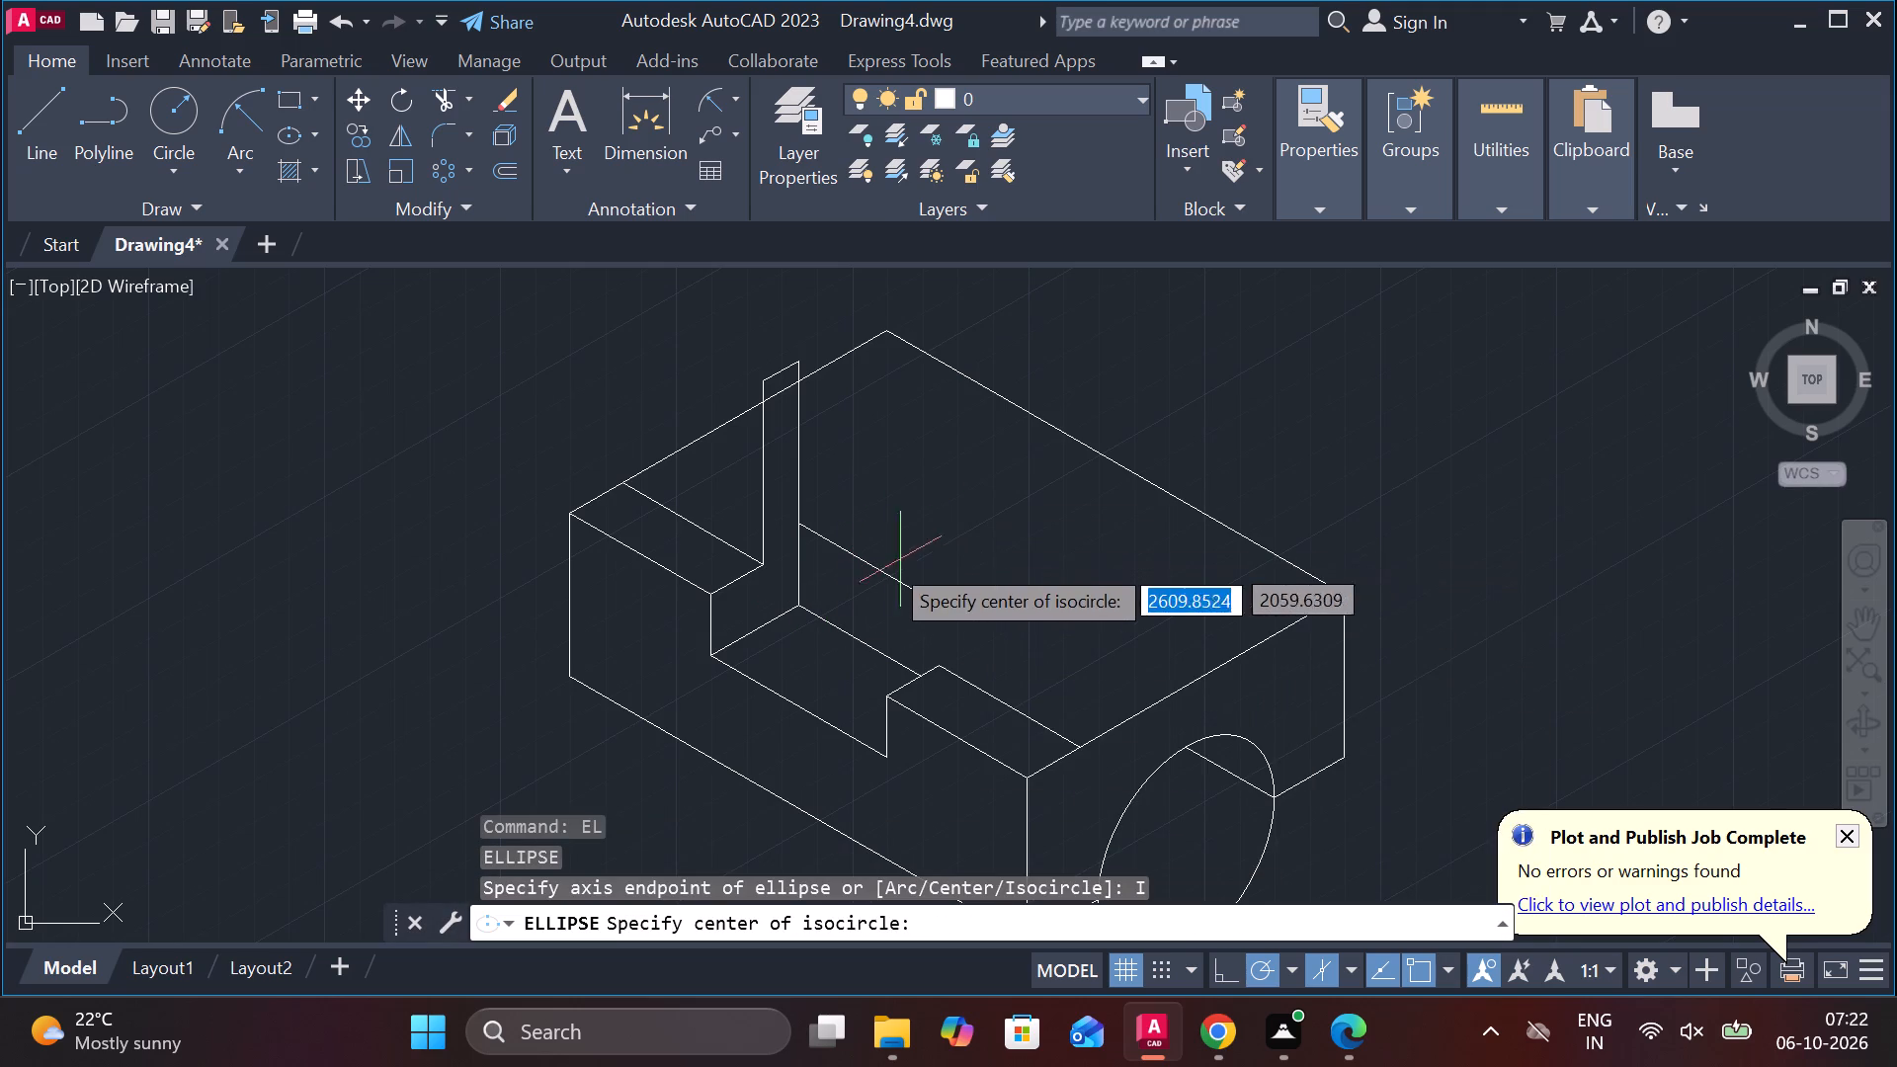
click(864, 559)
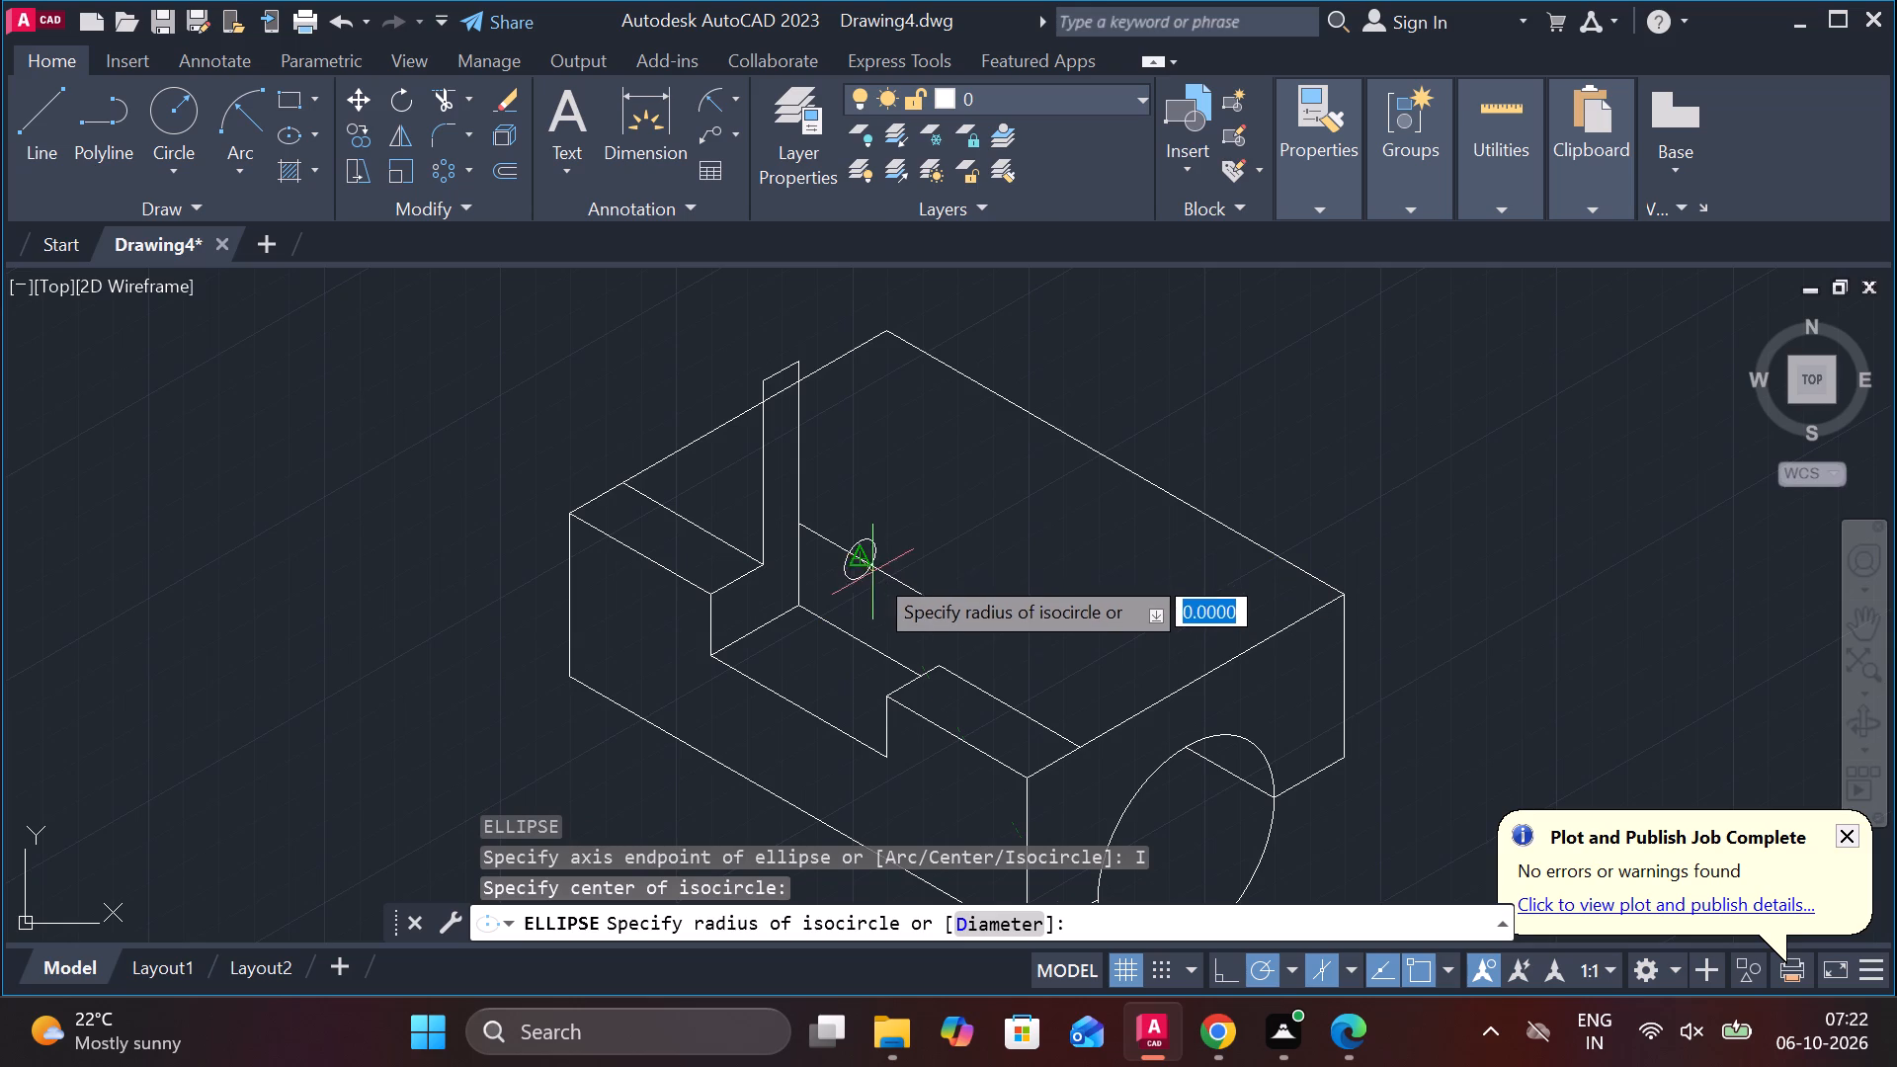
key(F5)
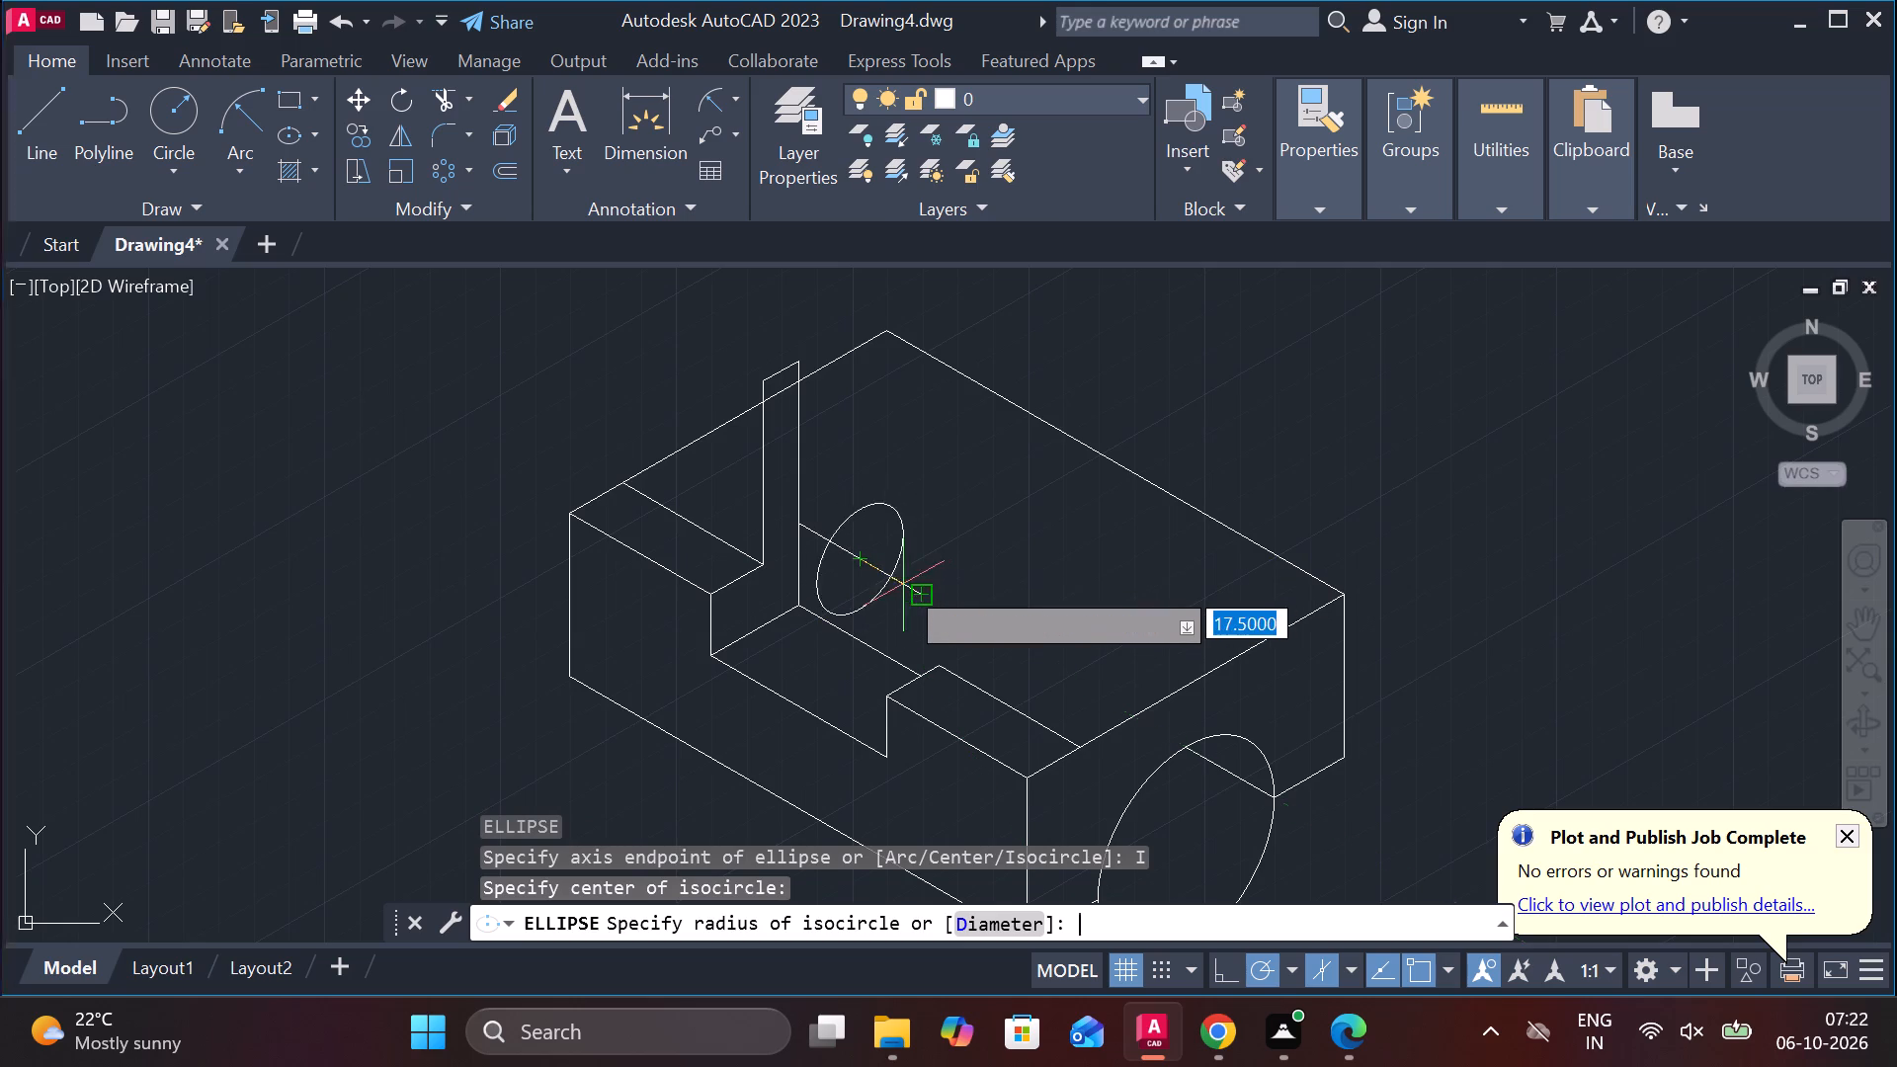
scroll(898, 586, up, 2)
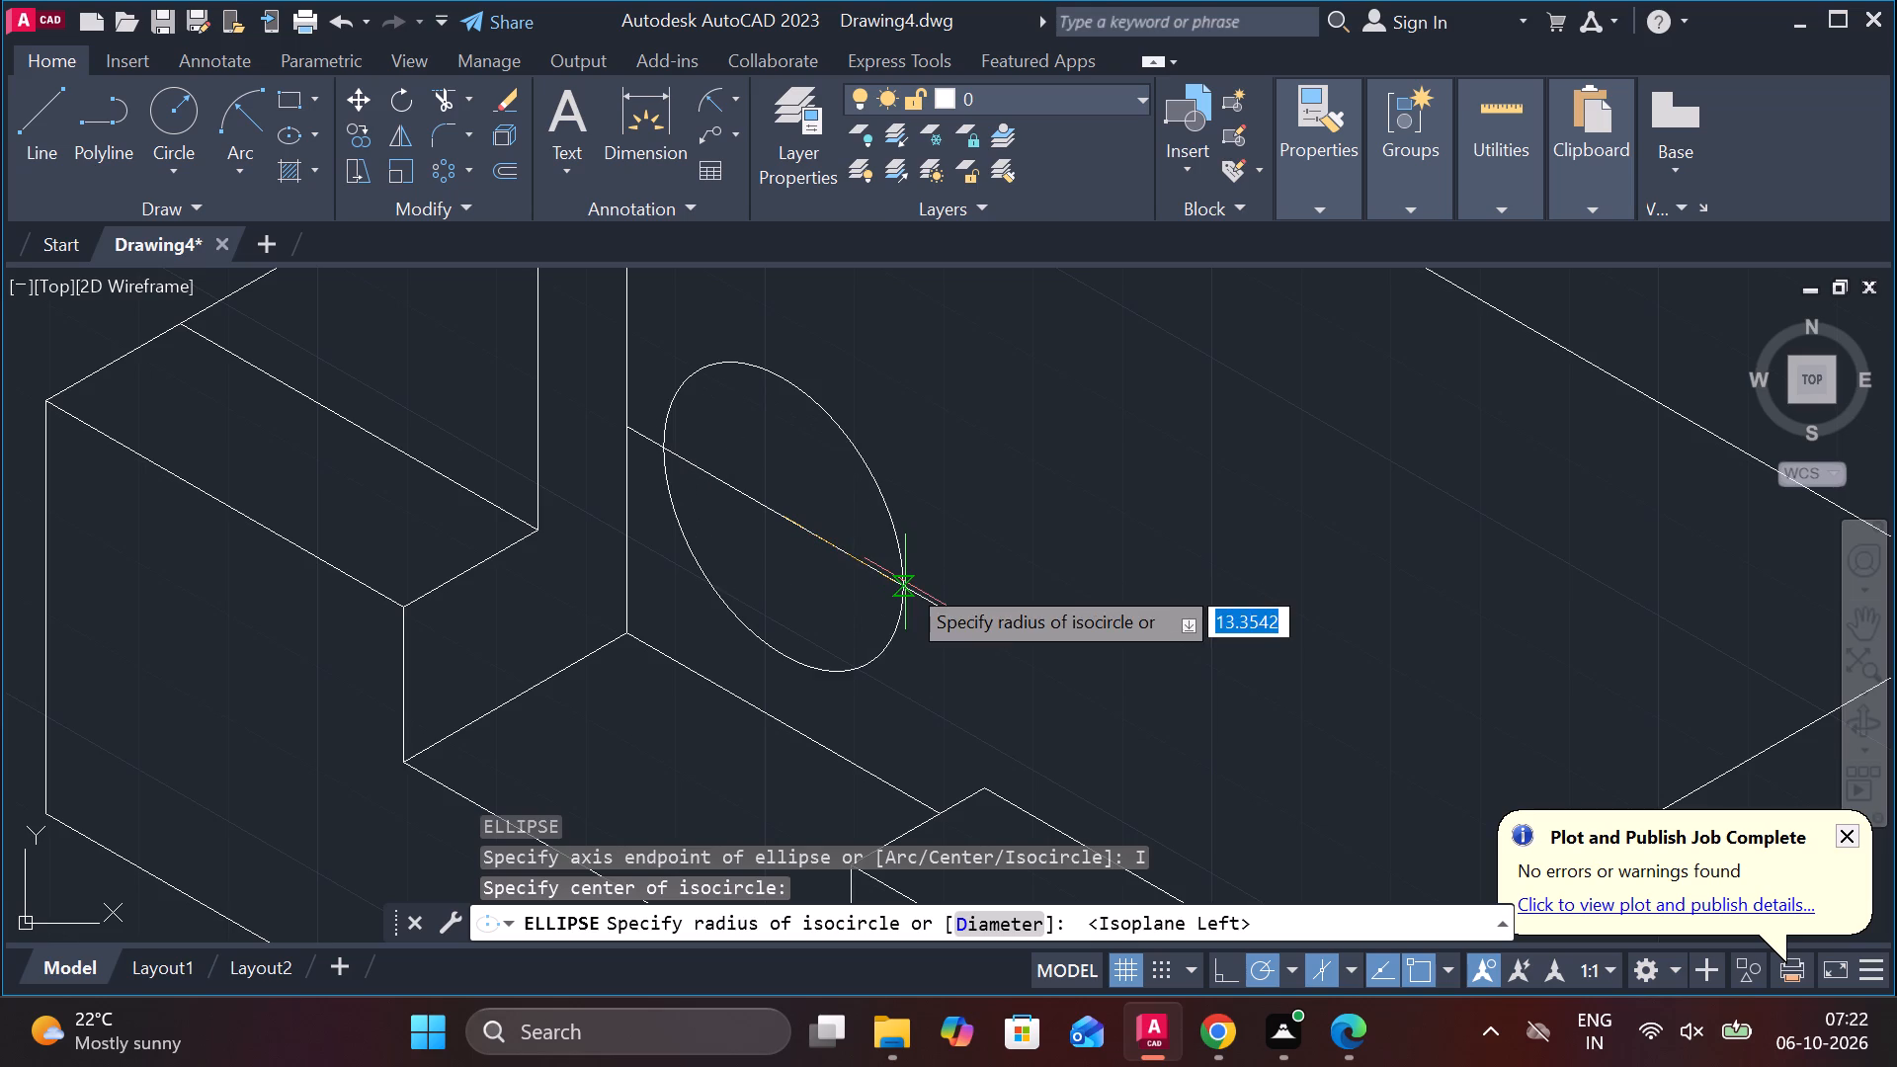
key(d)
key(Return)
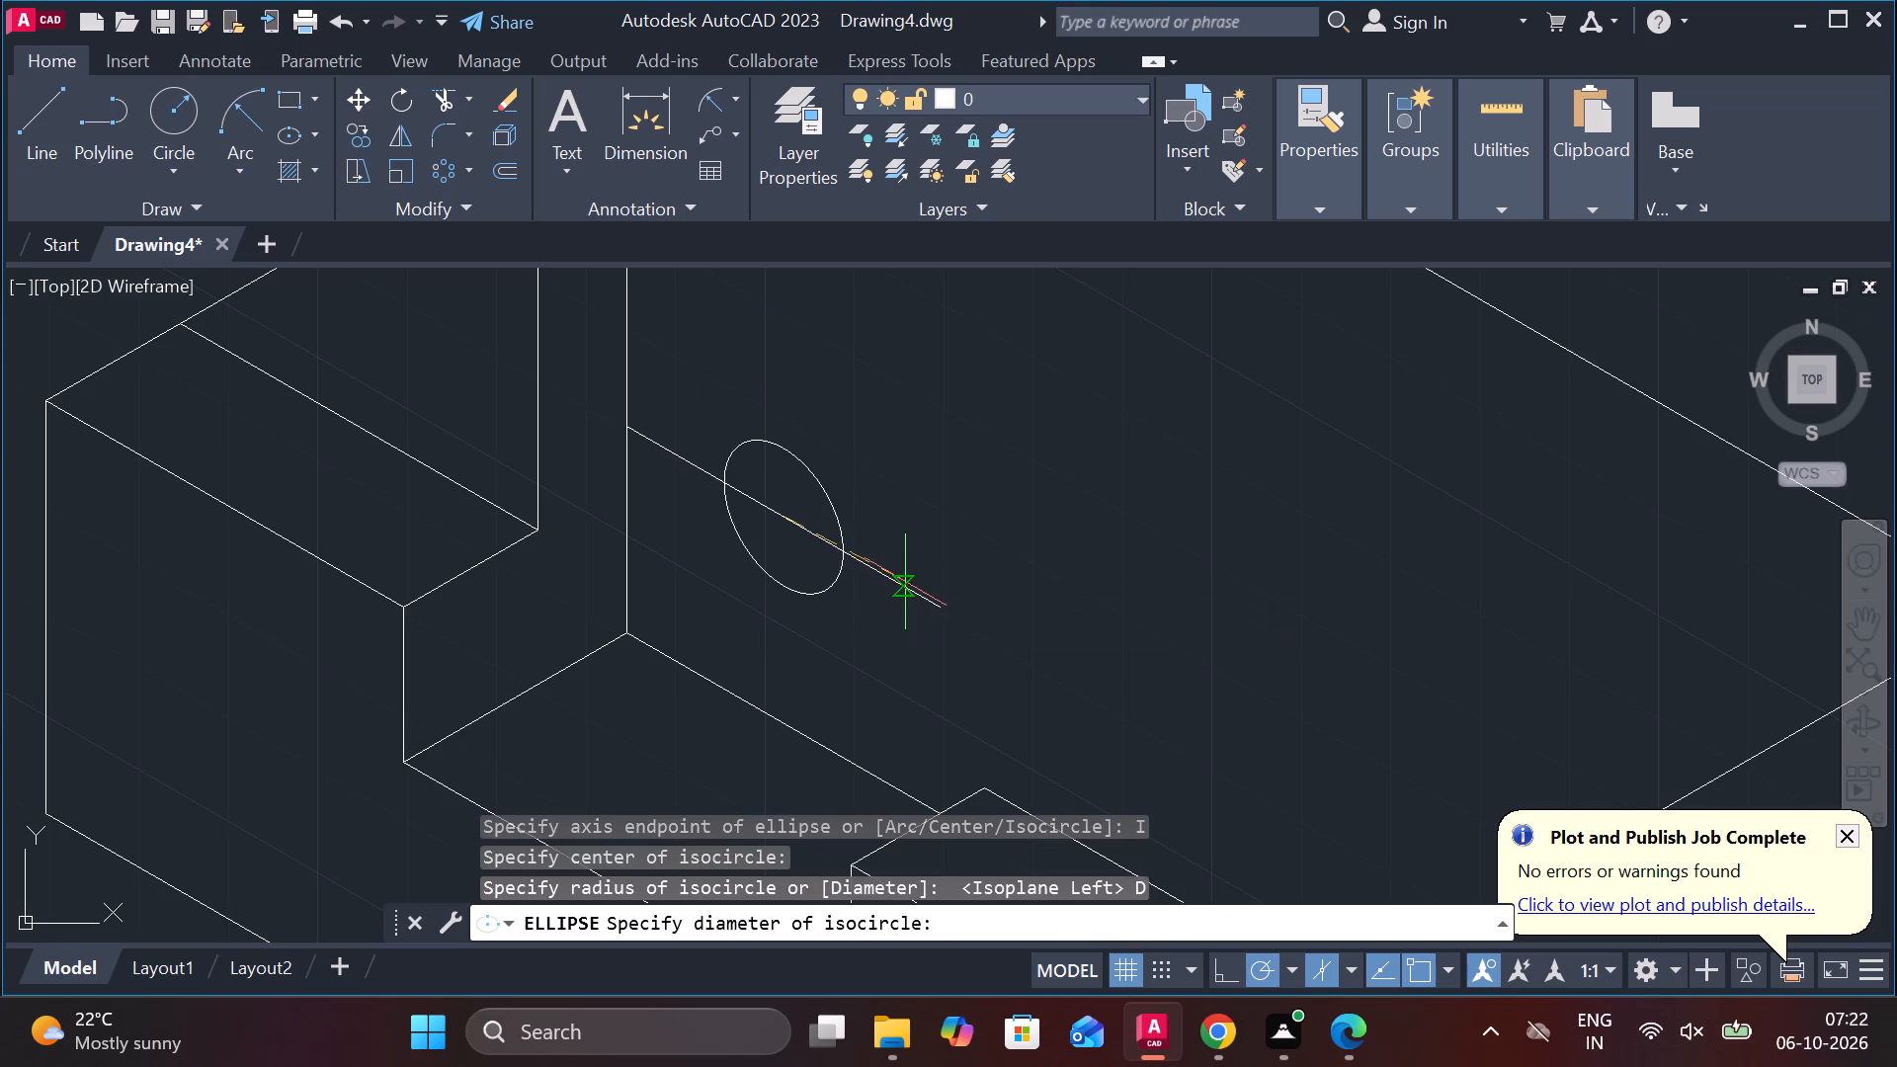
text(30)
key(Return)
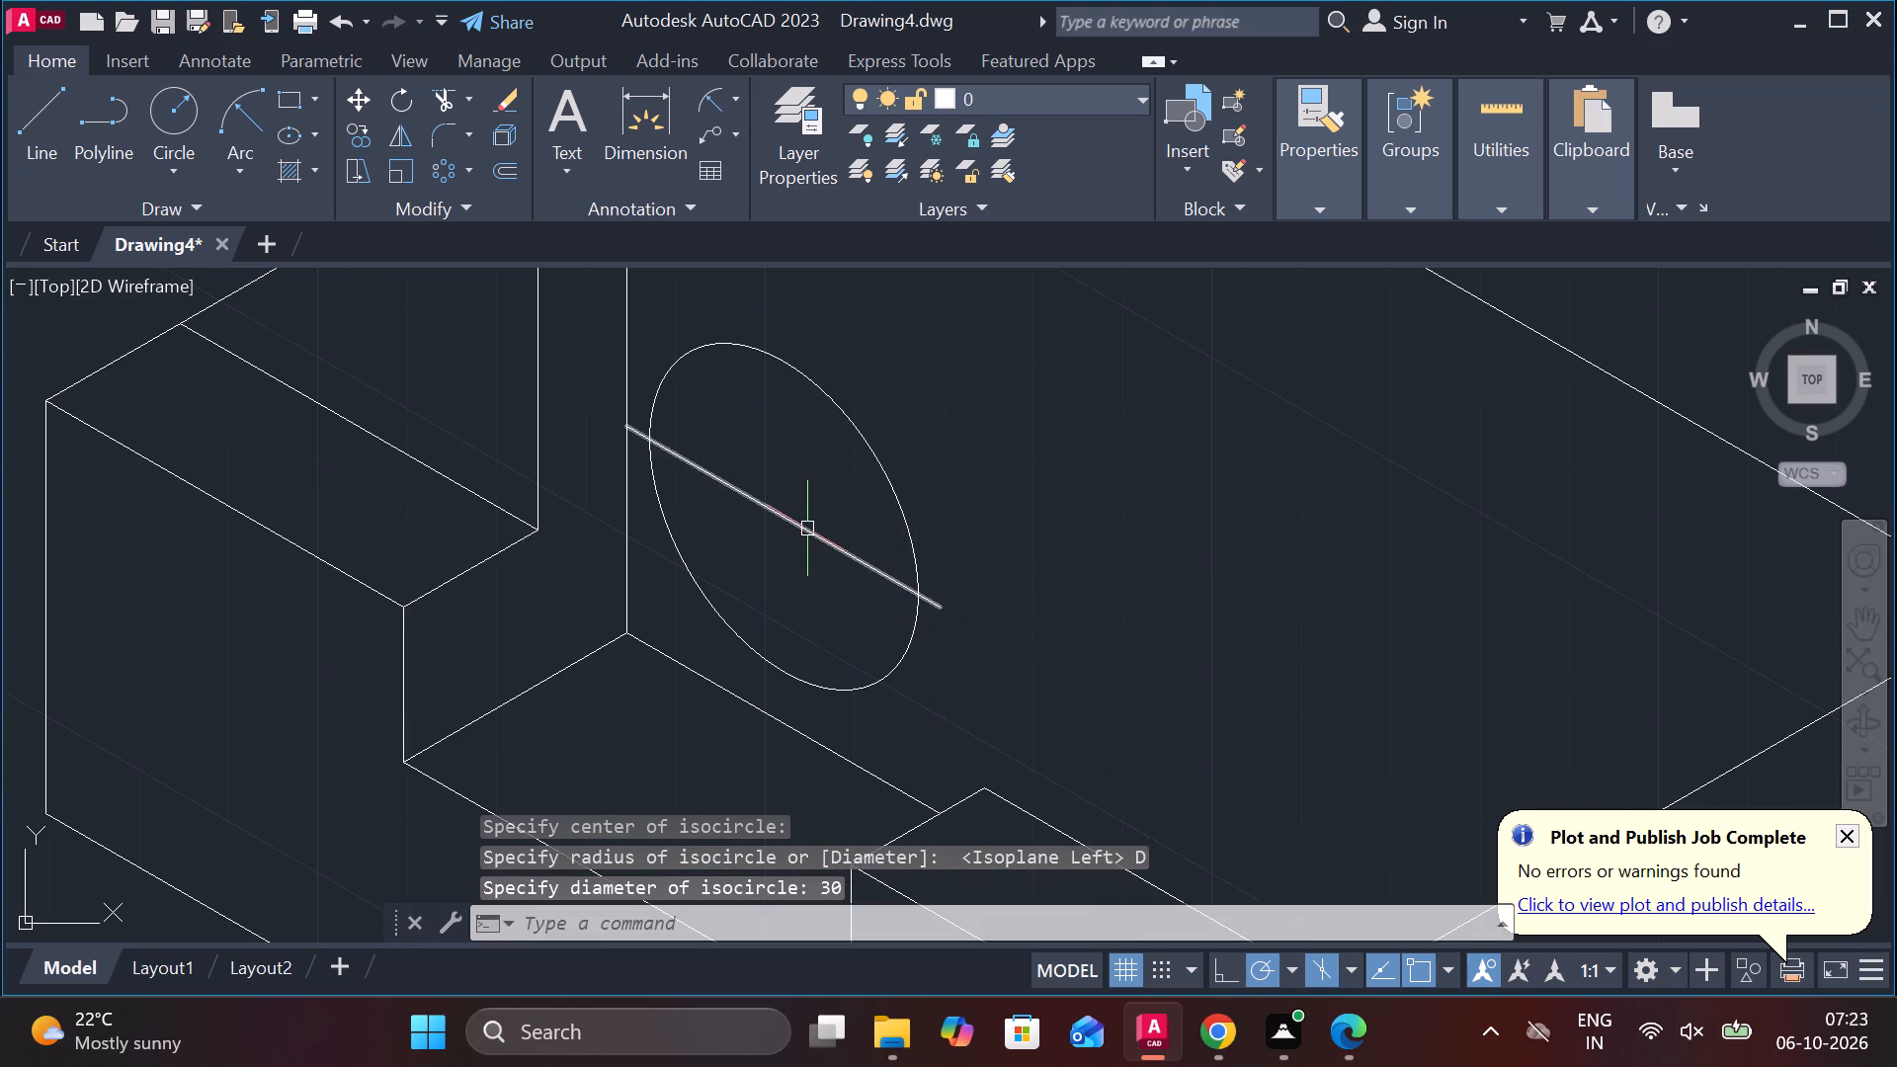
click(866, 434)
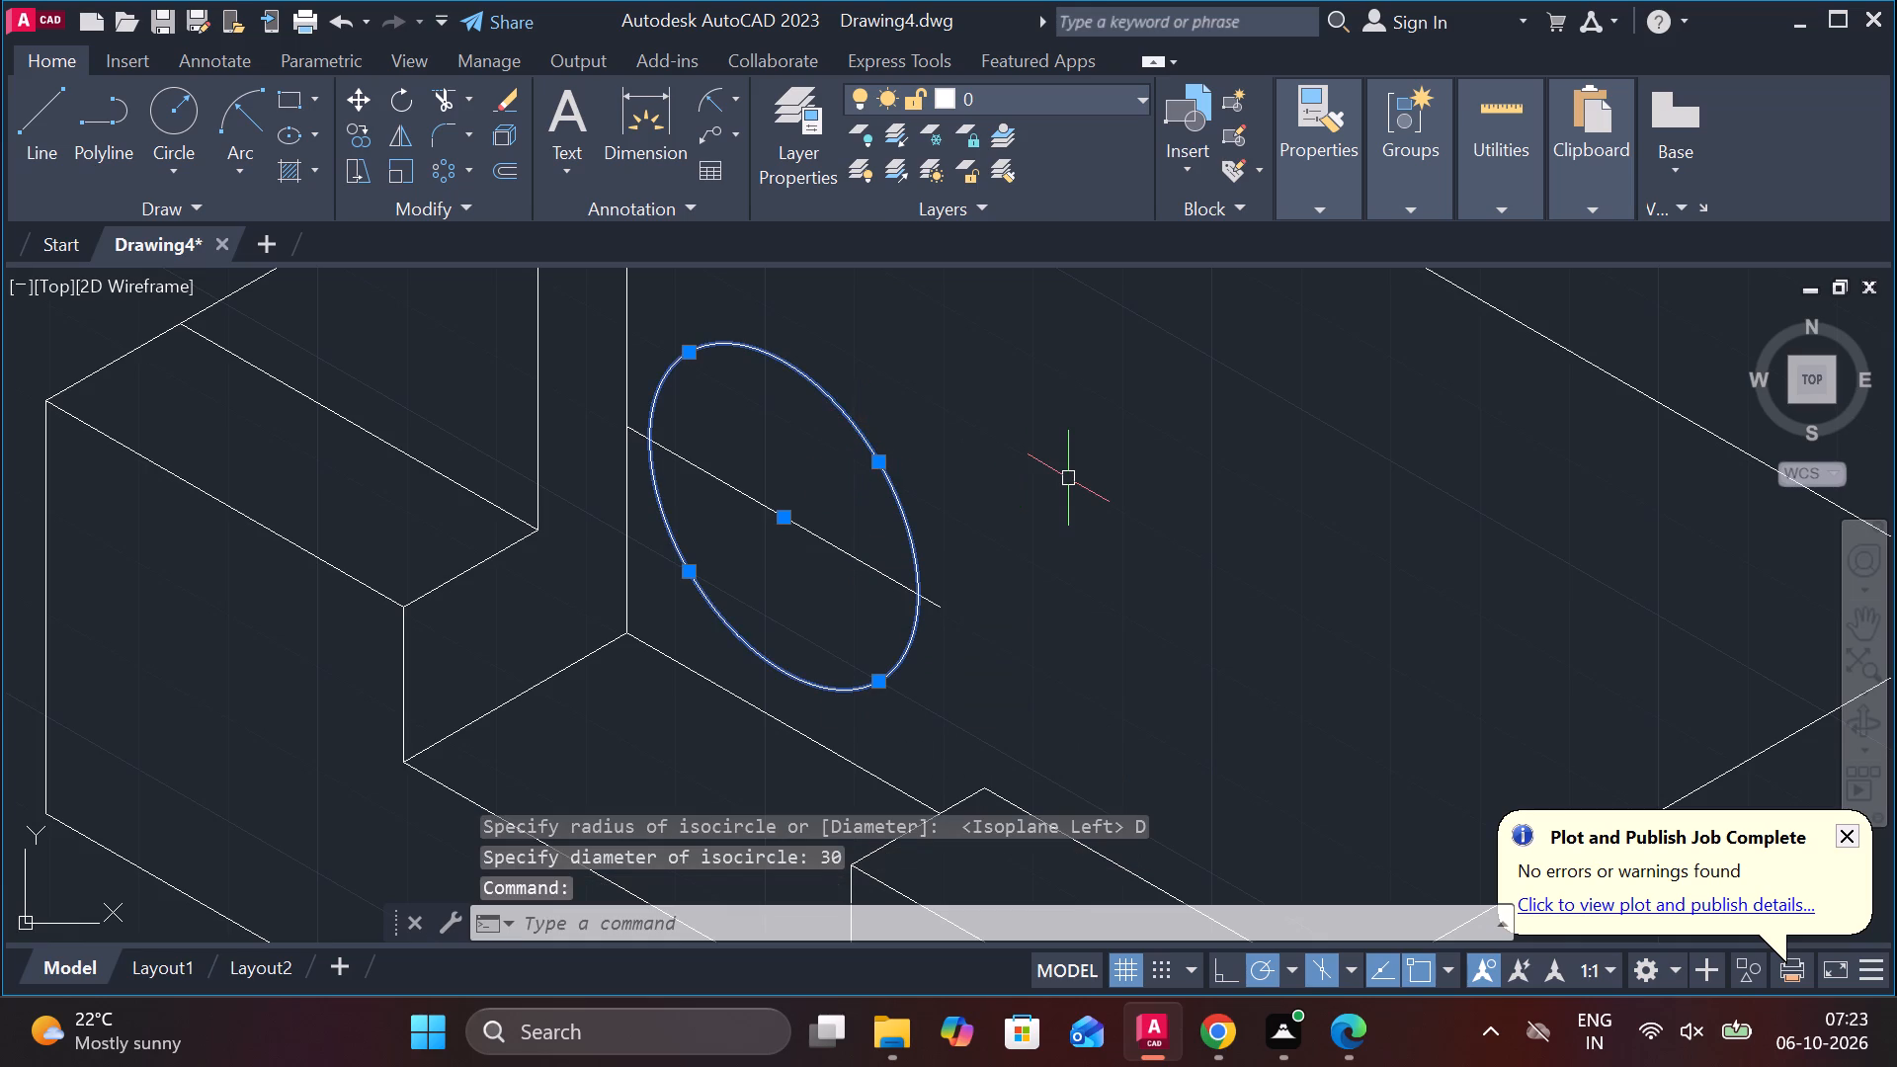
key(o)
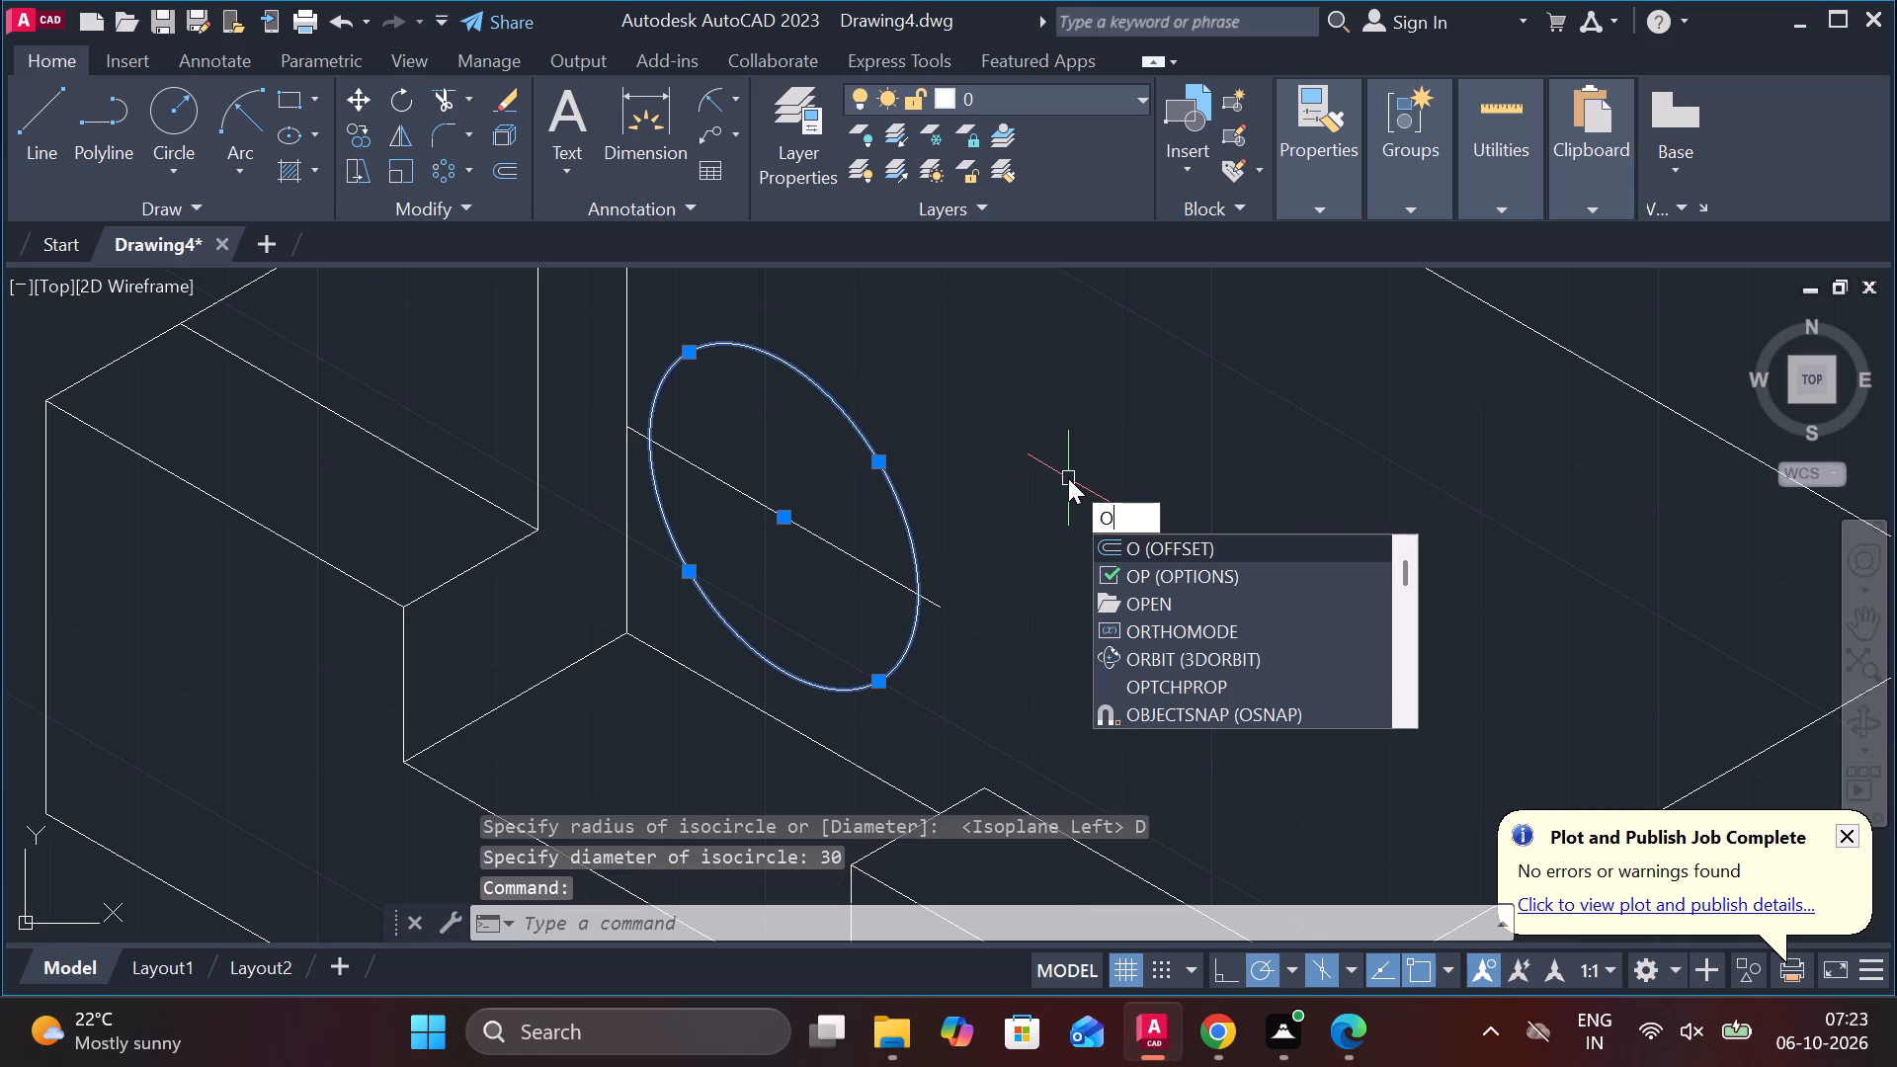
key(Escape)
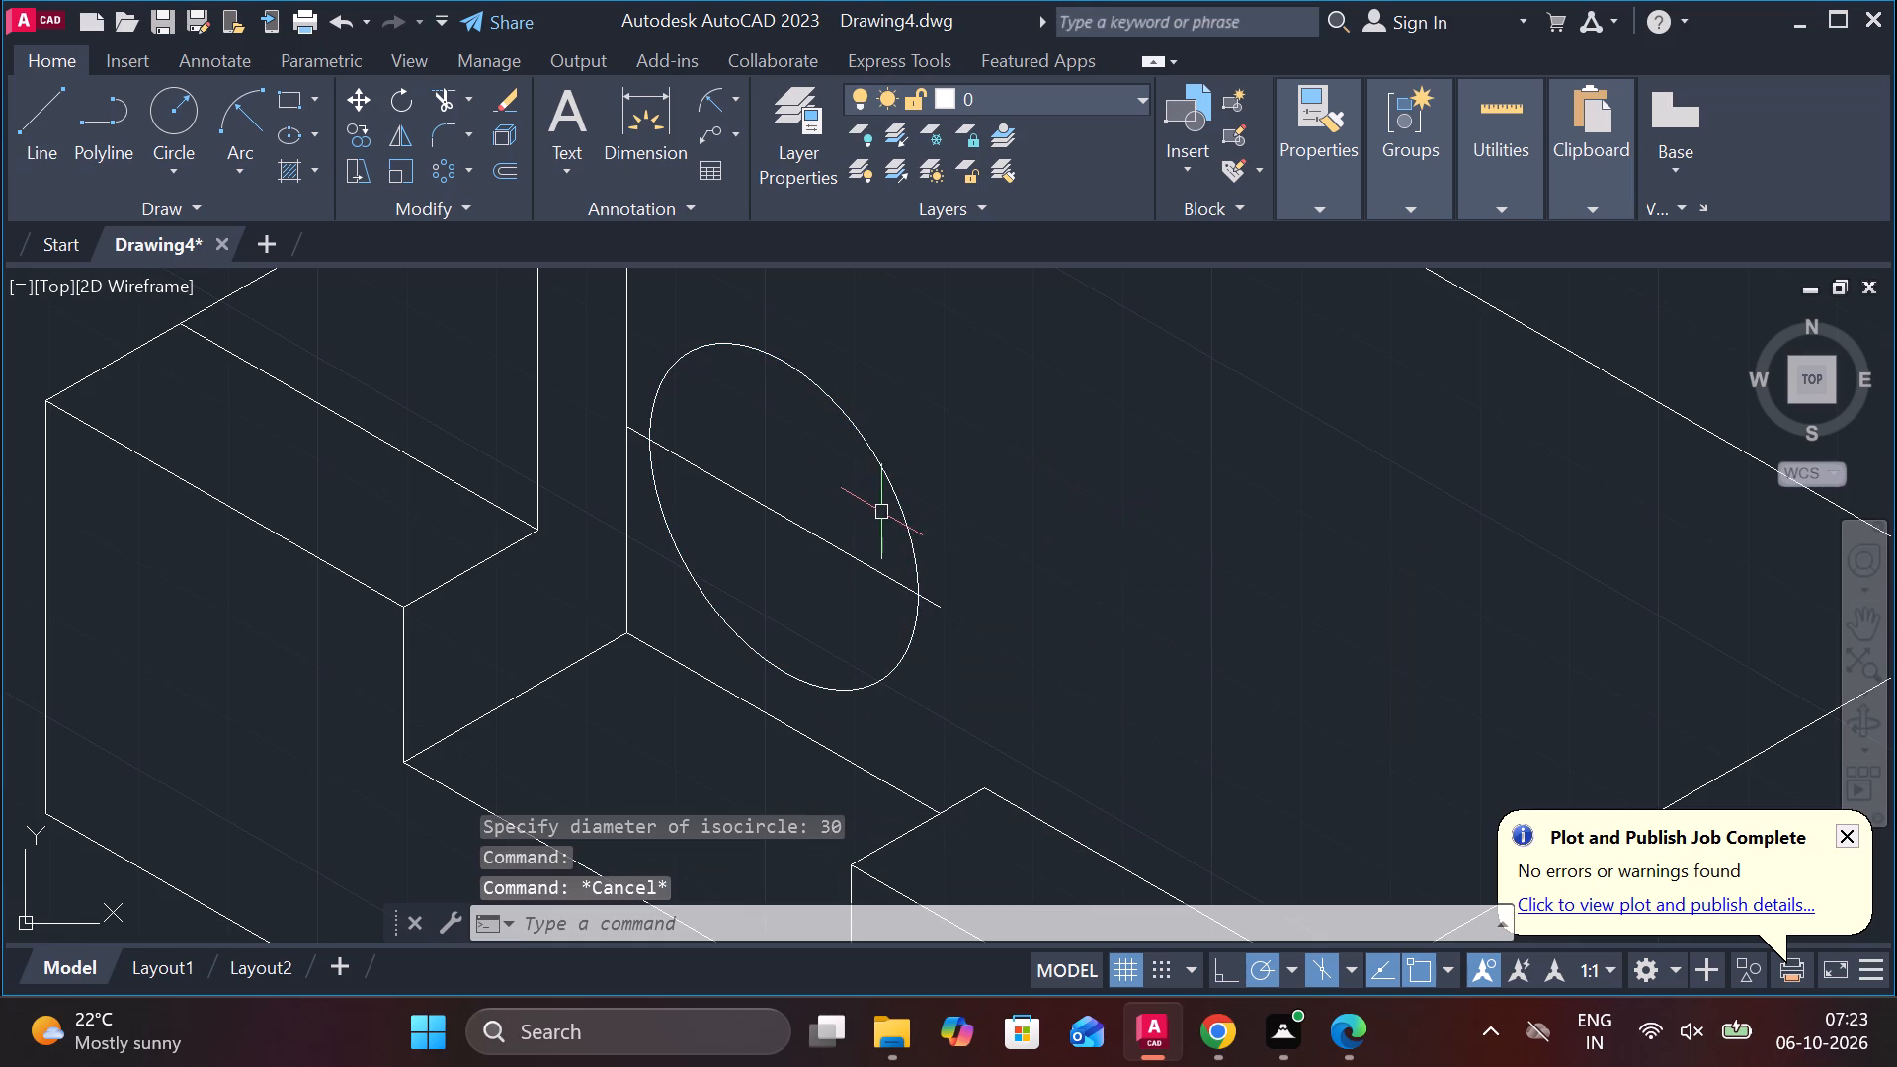
Copy the 30-diameter isocircle 5 units along the 30° direction from its centre to form the hole's back edge.
click(893, 497)
text(CO)
key(Return)
click(784, 514)
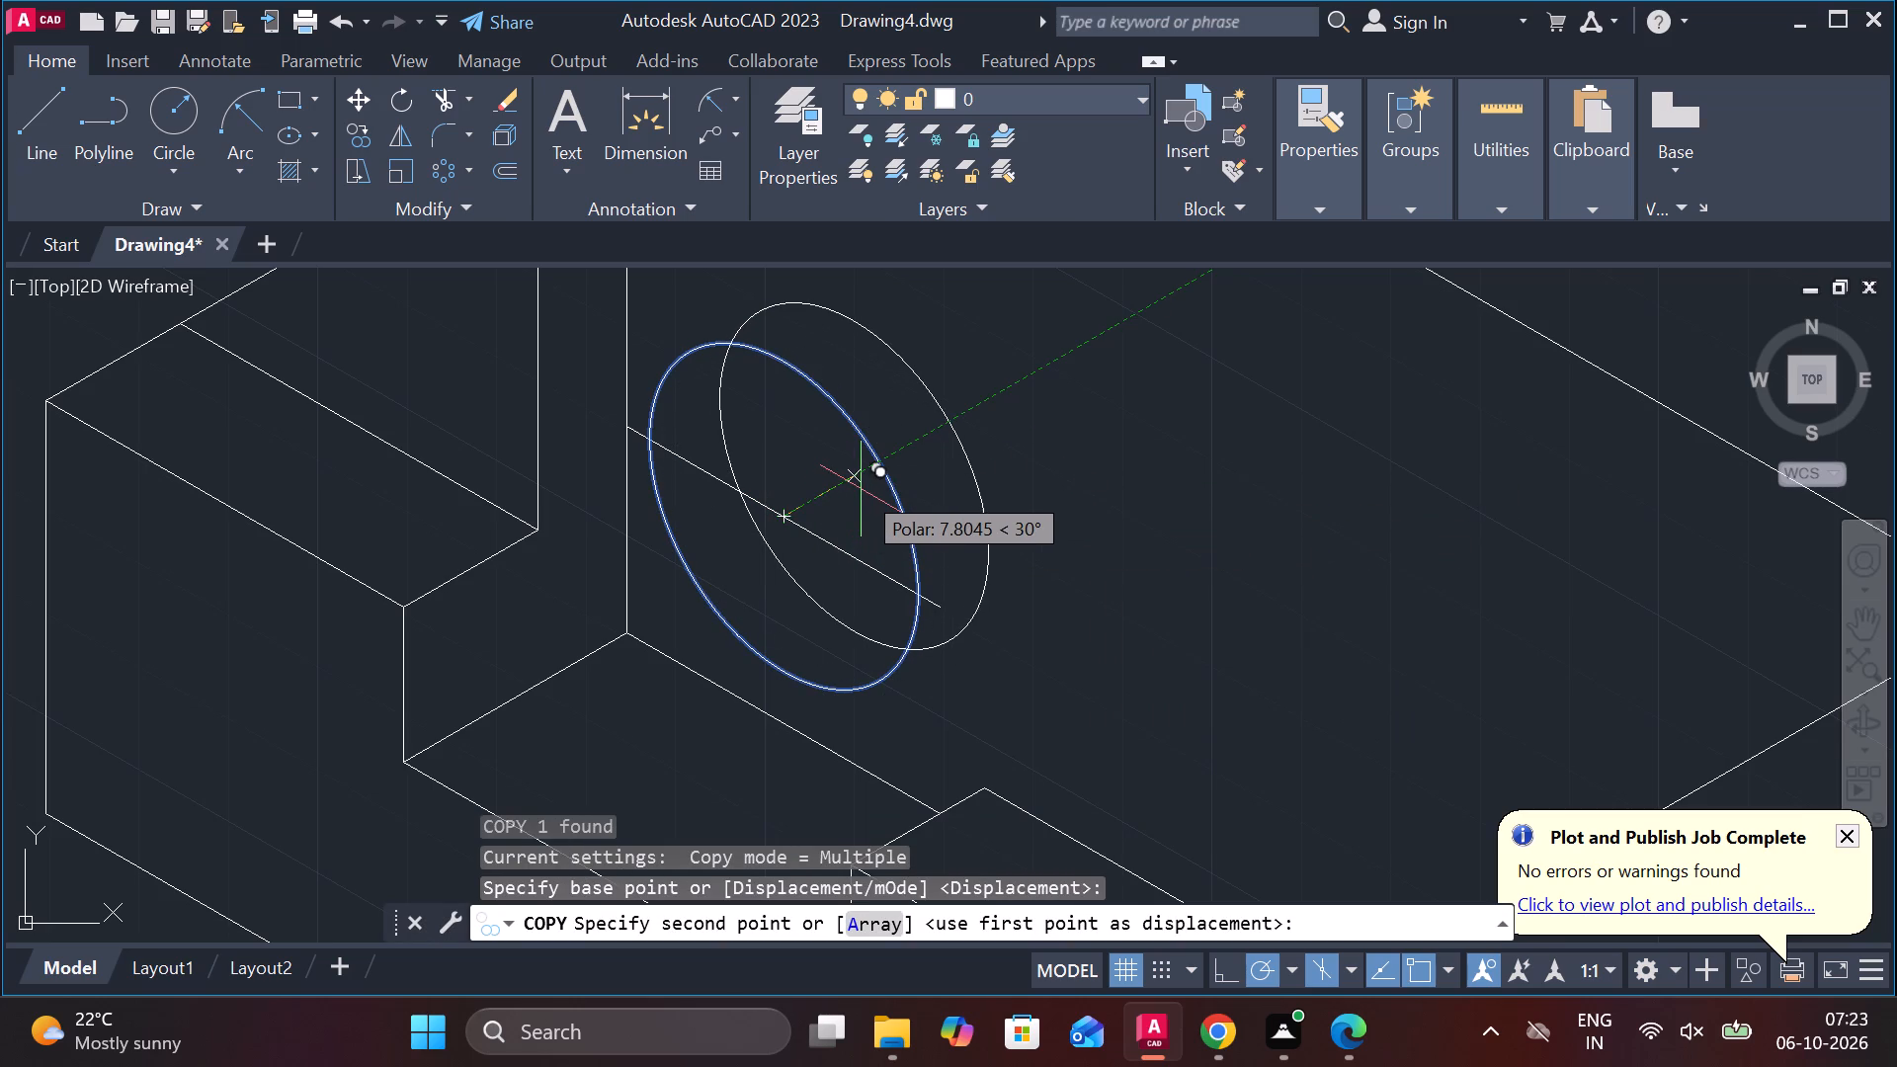
key(5)
key(Return)
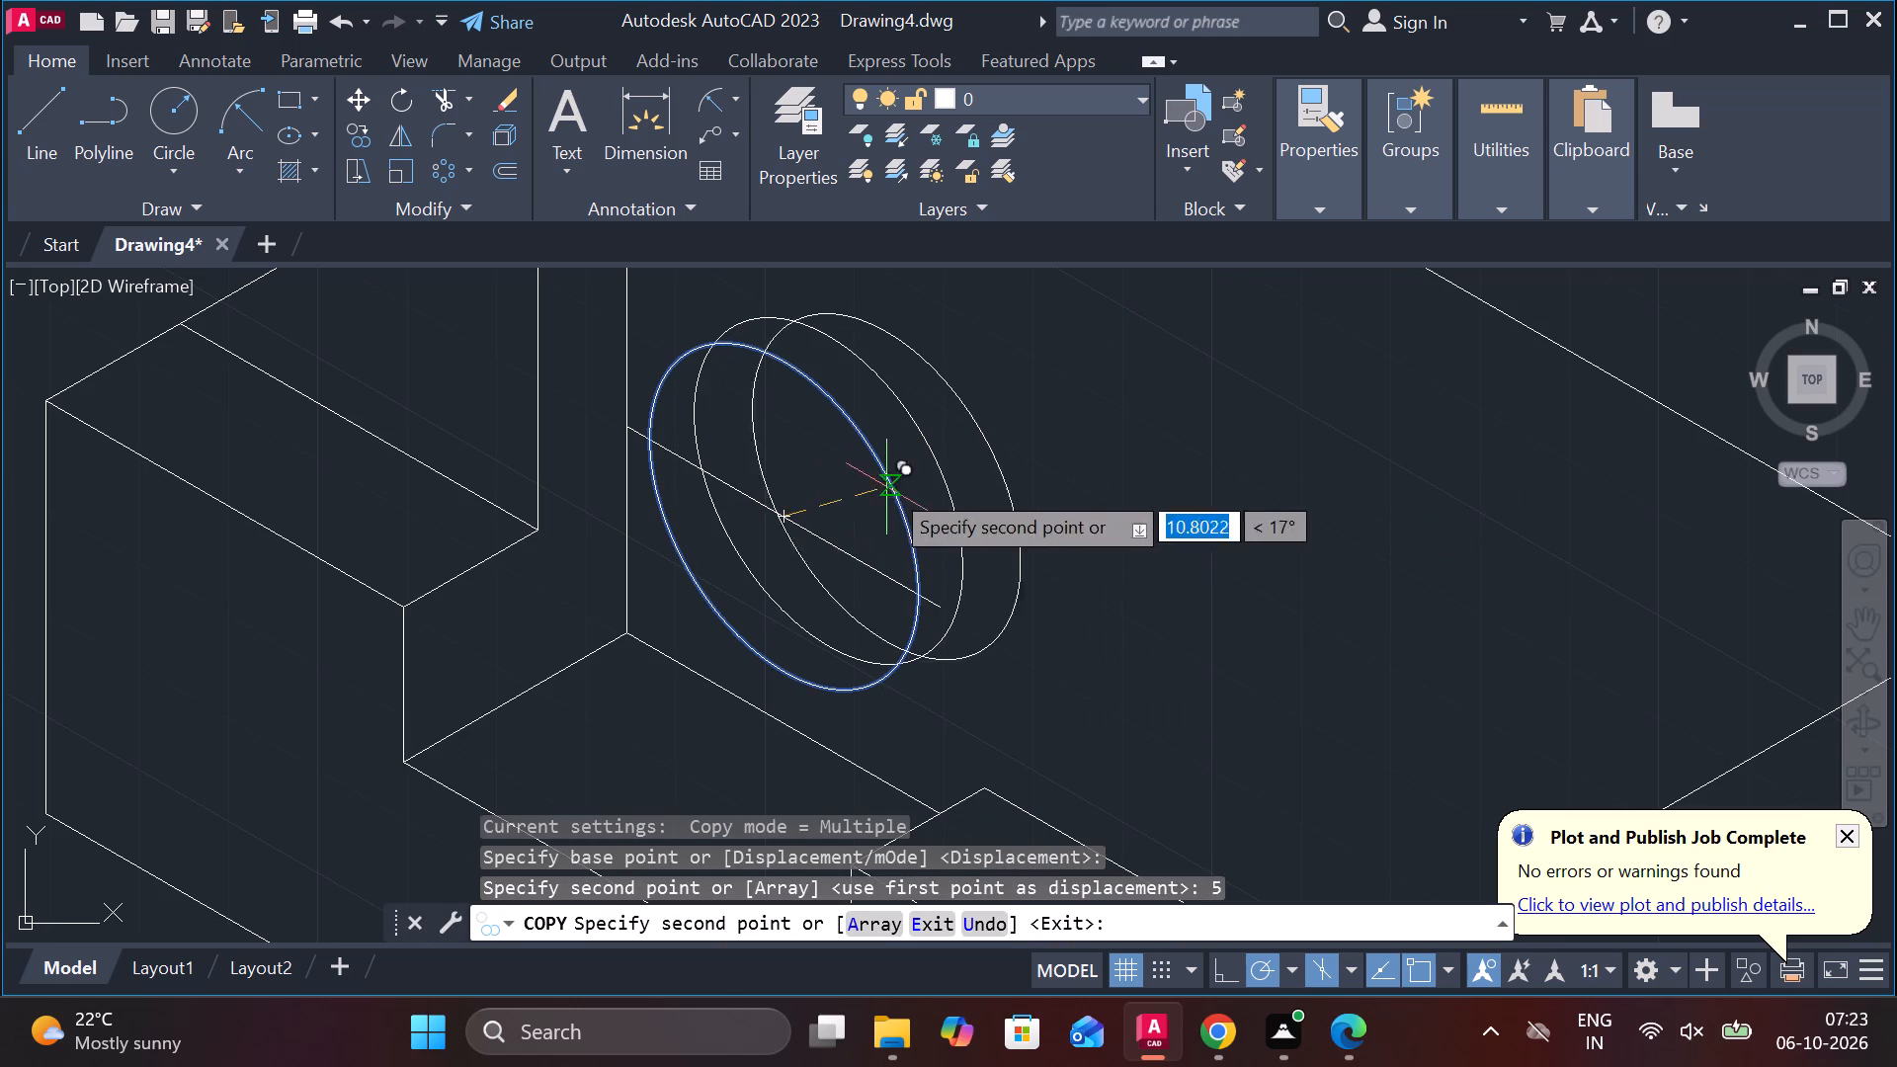
key(Escape)
Trim the part of the copied isocircle lying outside the front isocircle, leaving only the arc seen inside the hole.
text(TR)
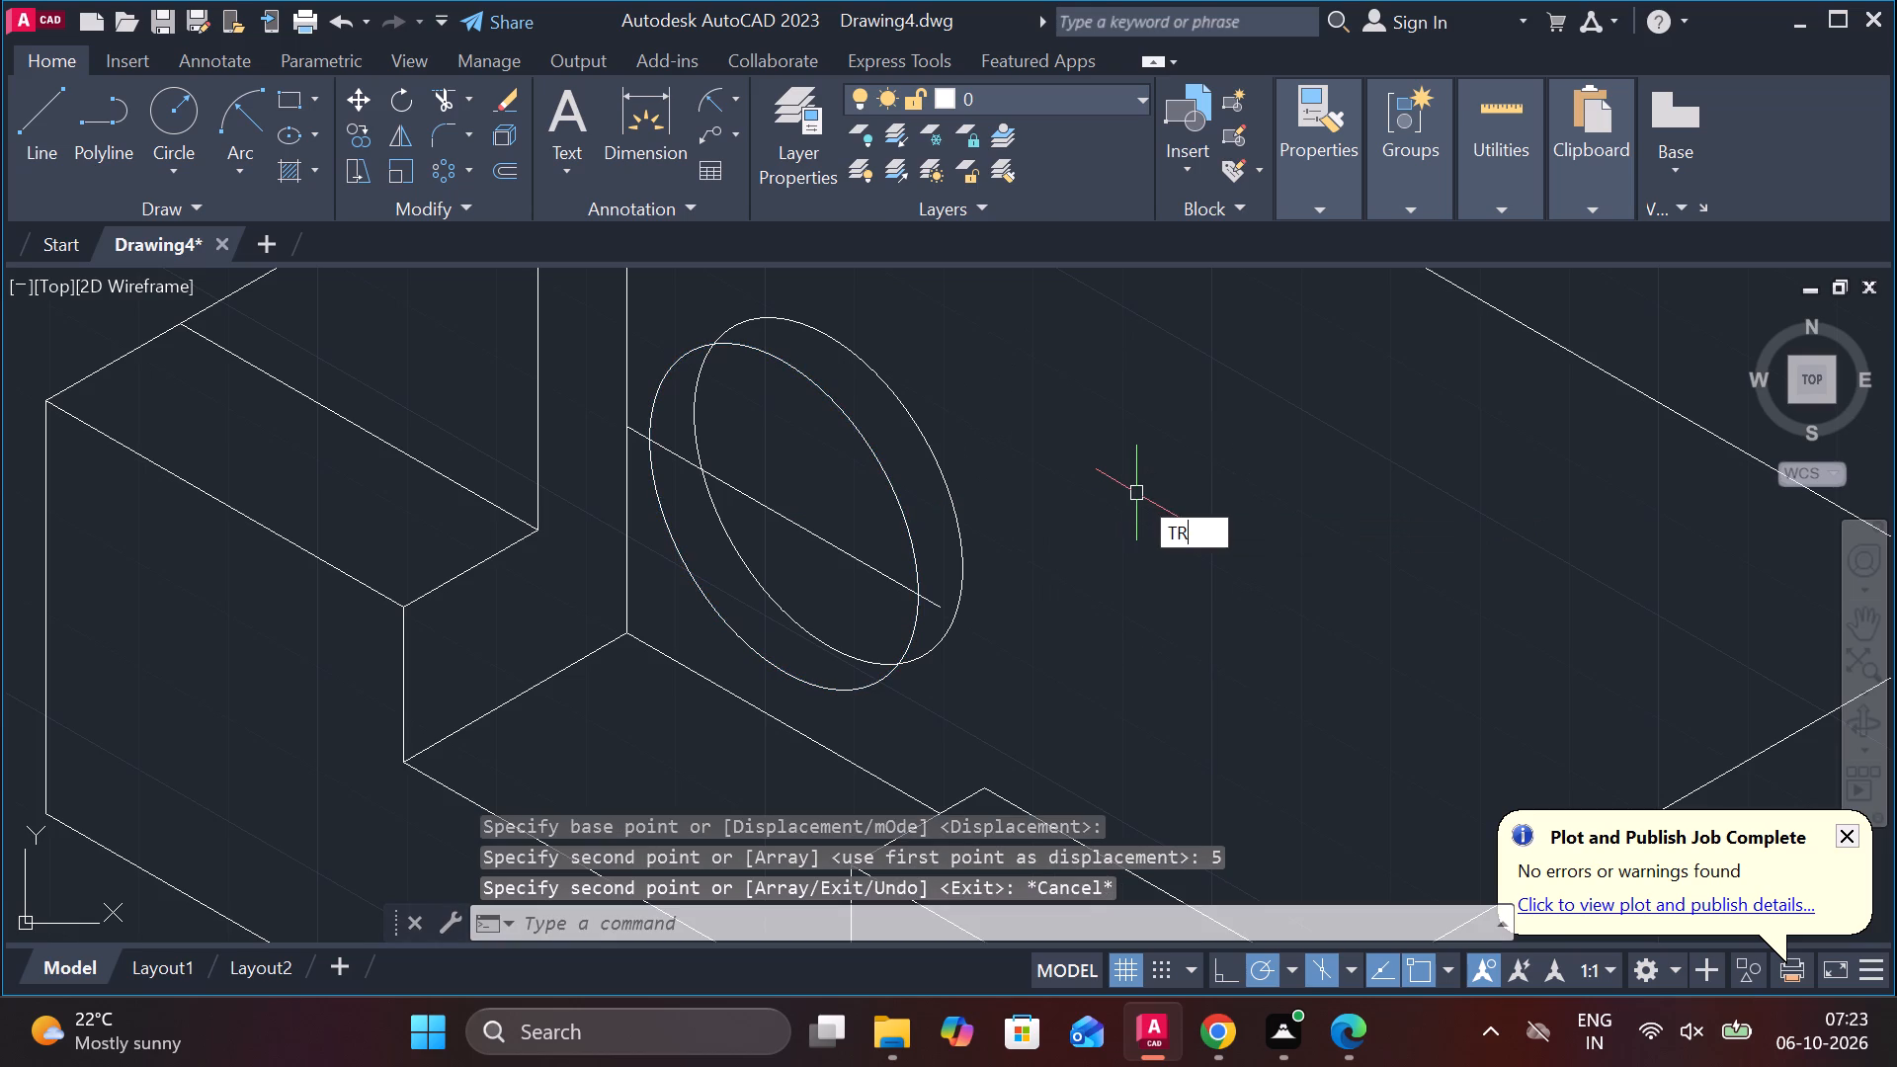
key(Return)
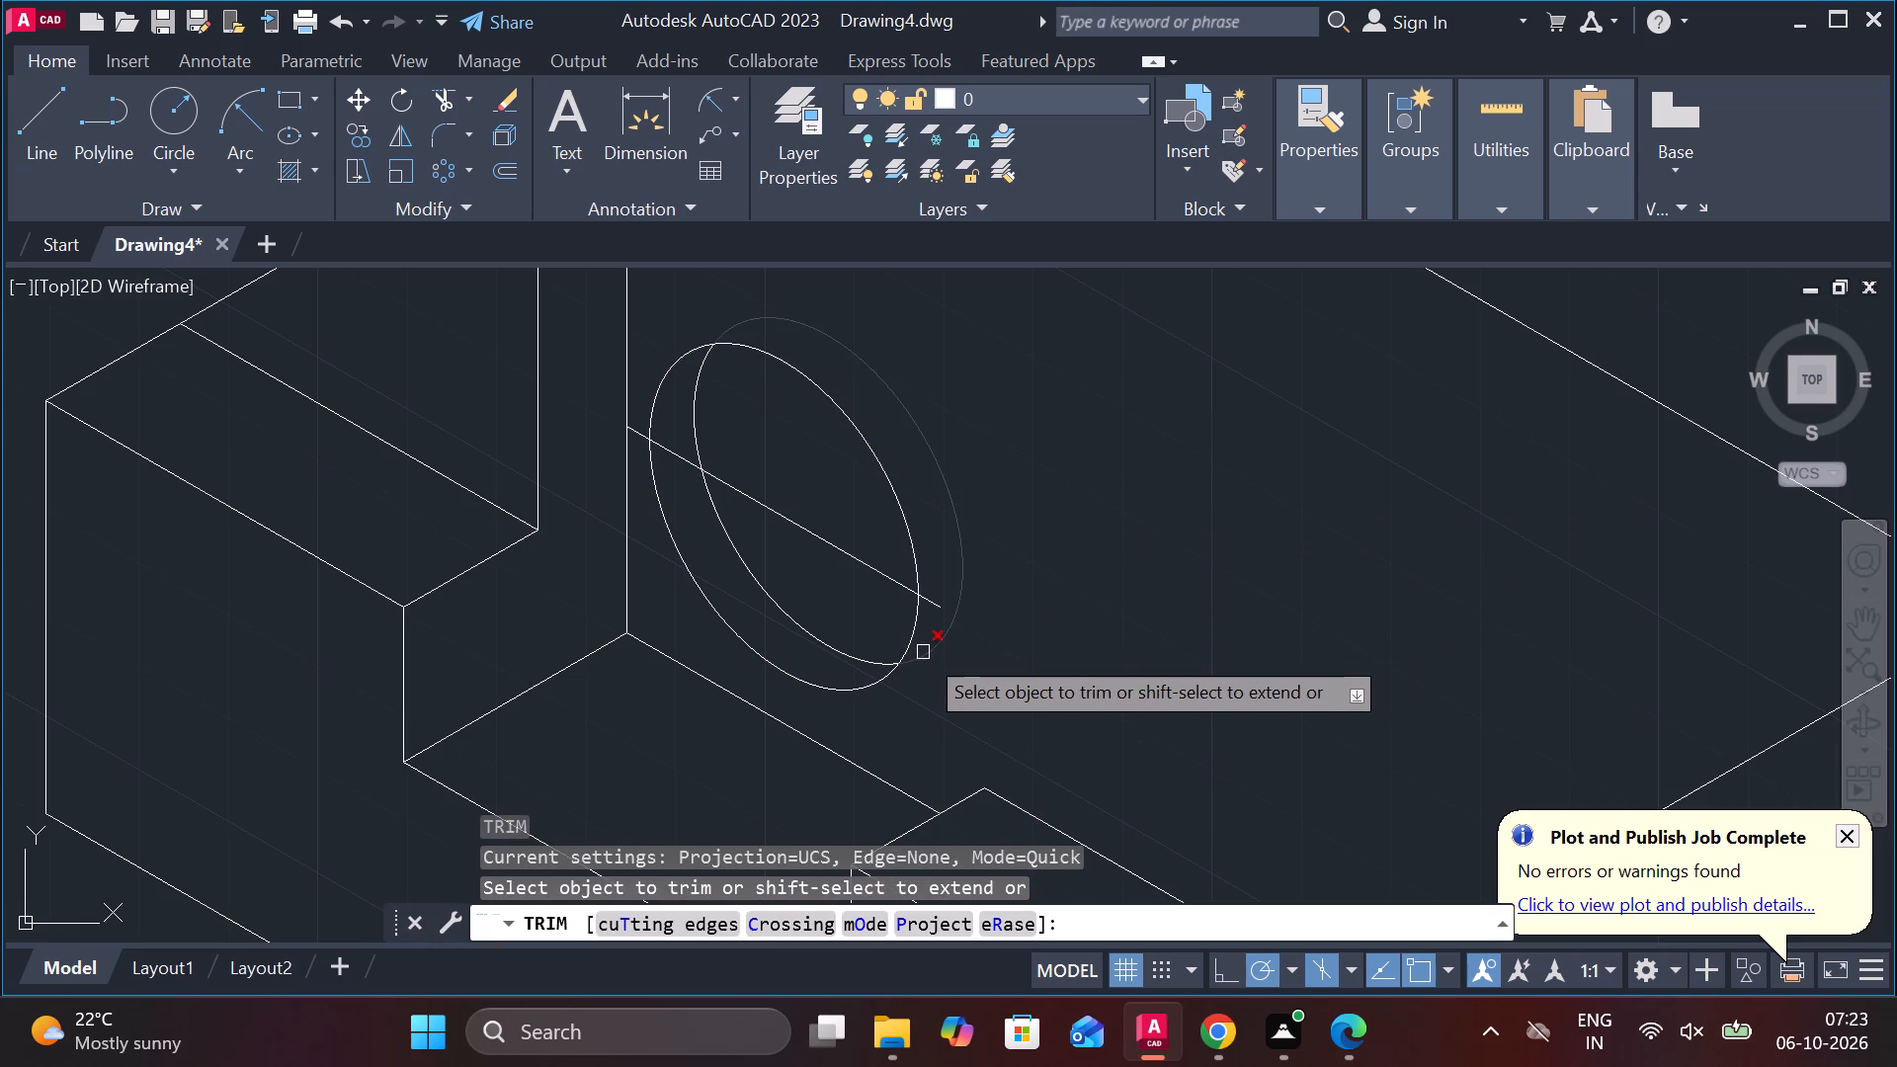
click(923, 652)
scroll(995, 533, down, 1)
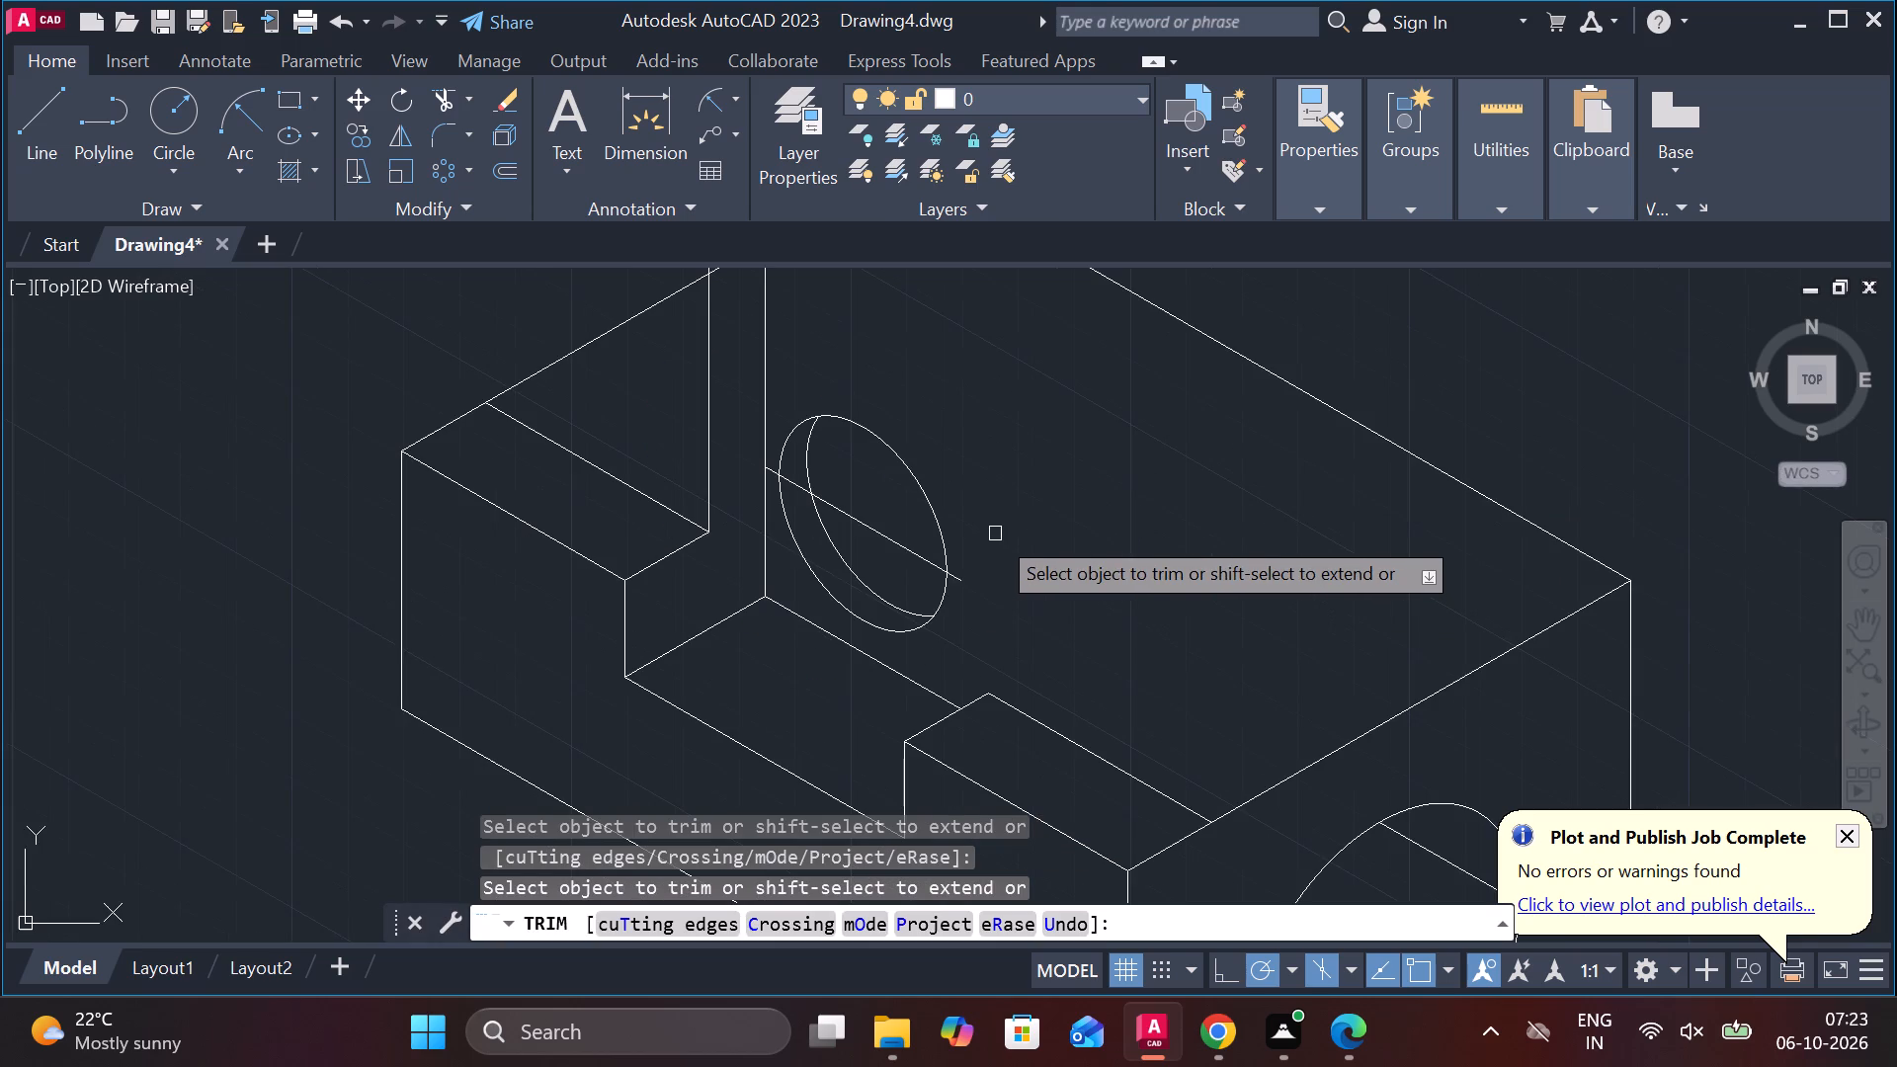
middle_drag(1033, 510, 1016, 618)
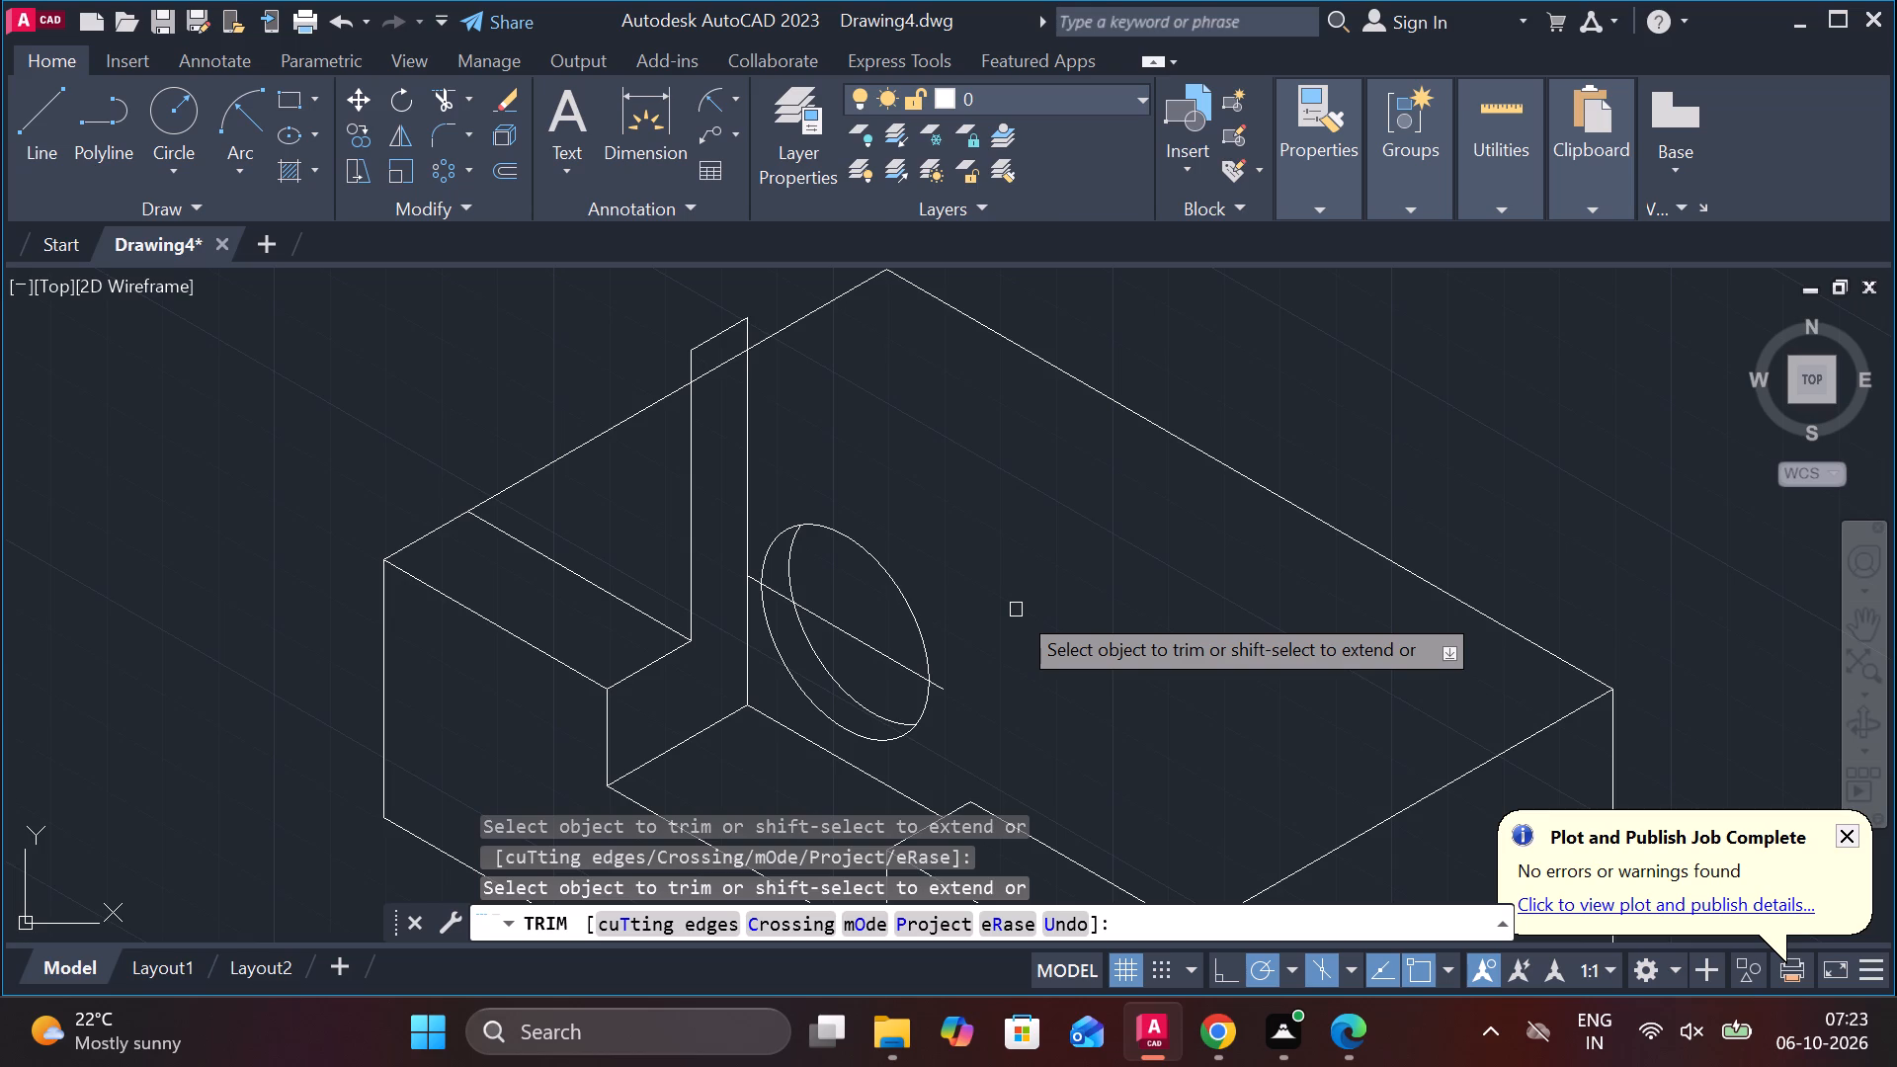
scroll(1016, 610, down, 1)
middle_drag(1016, 610, 913, 570)
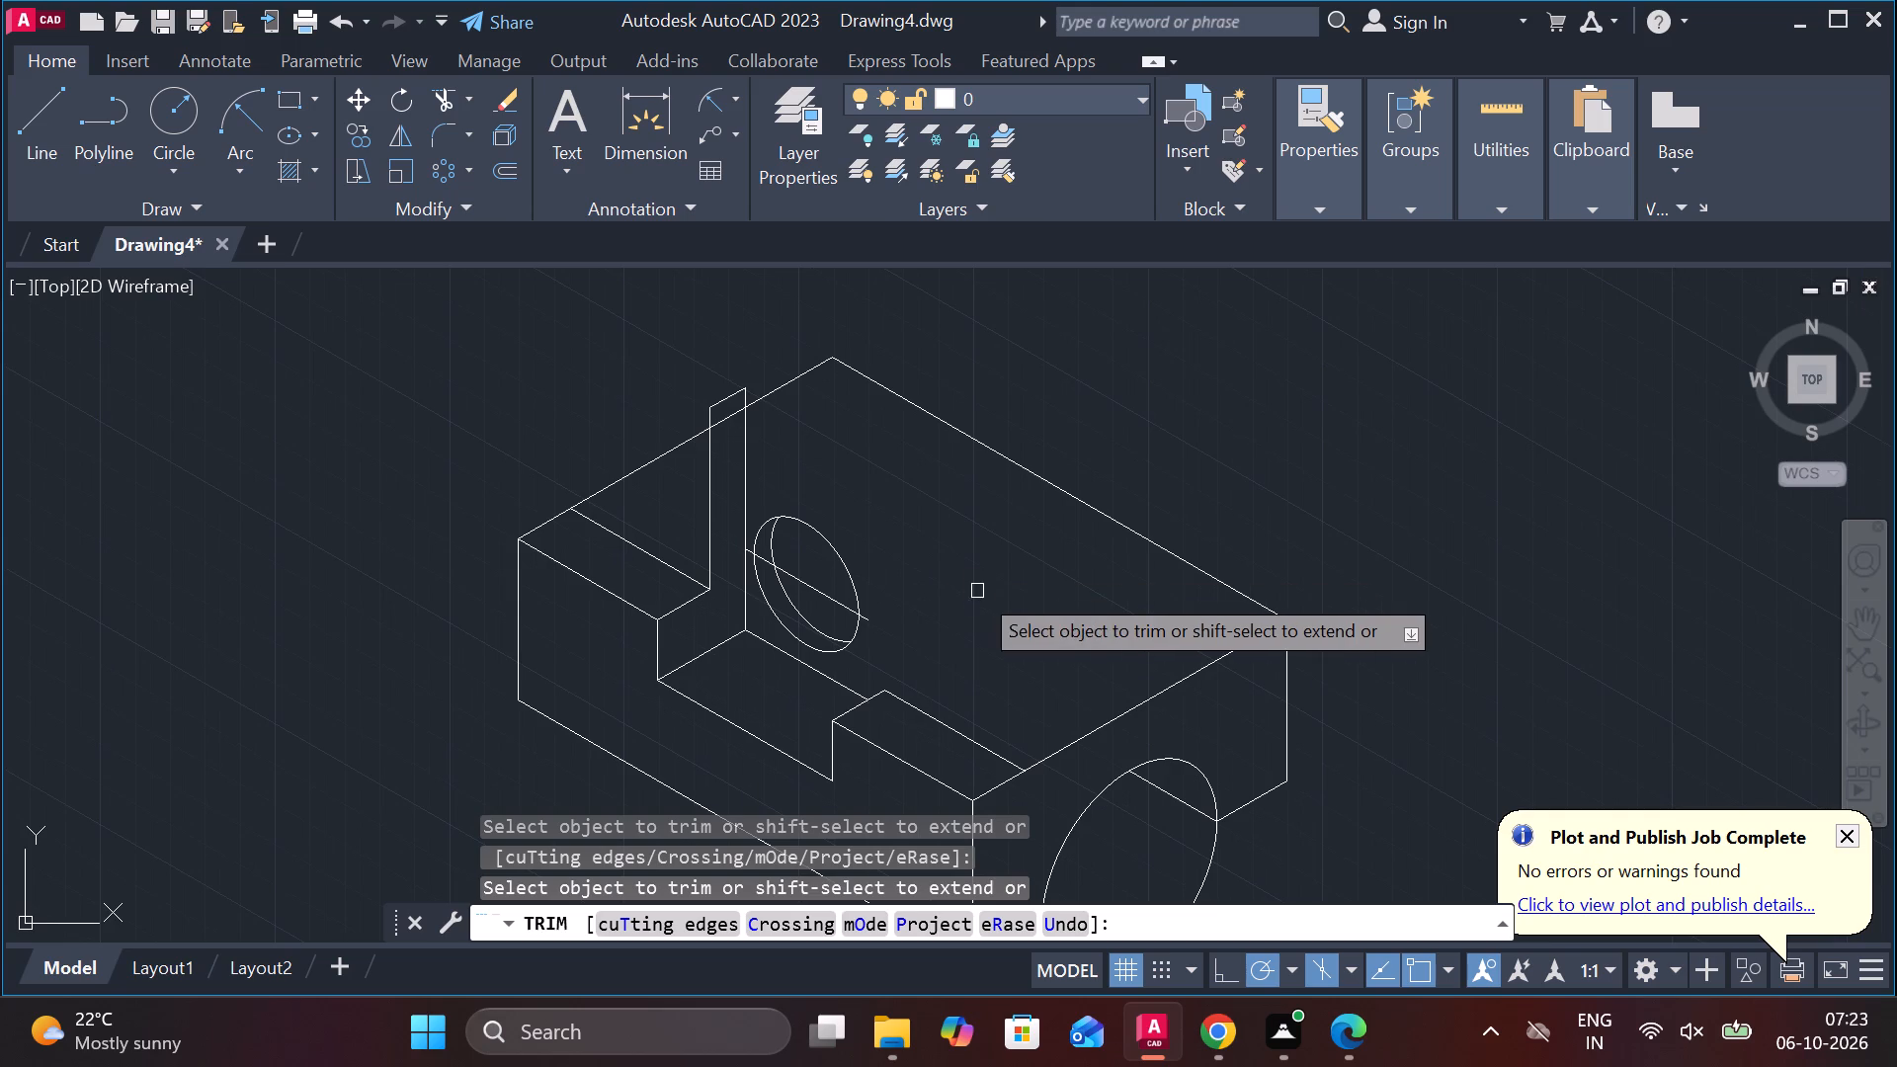
middle_drag(977, 591, 944, 555)
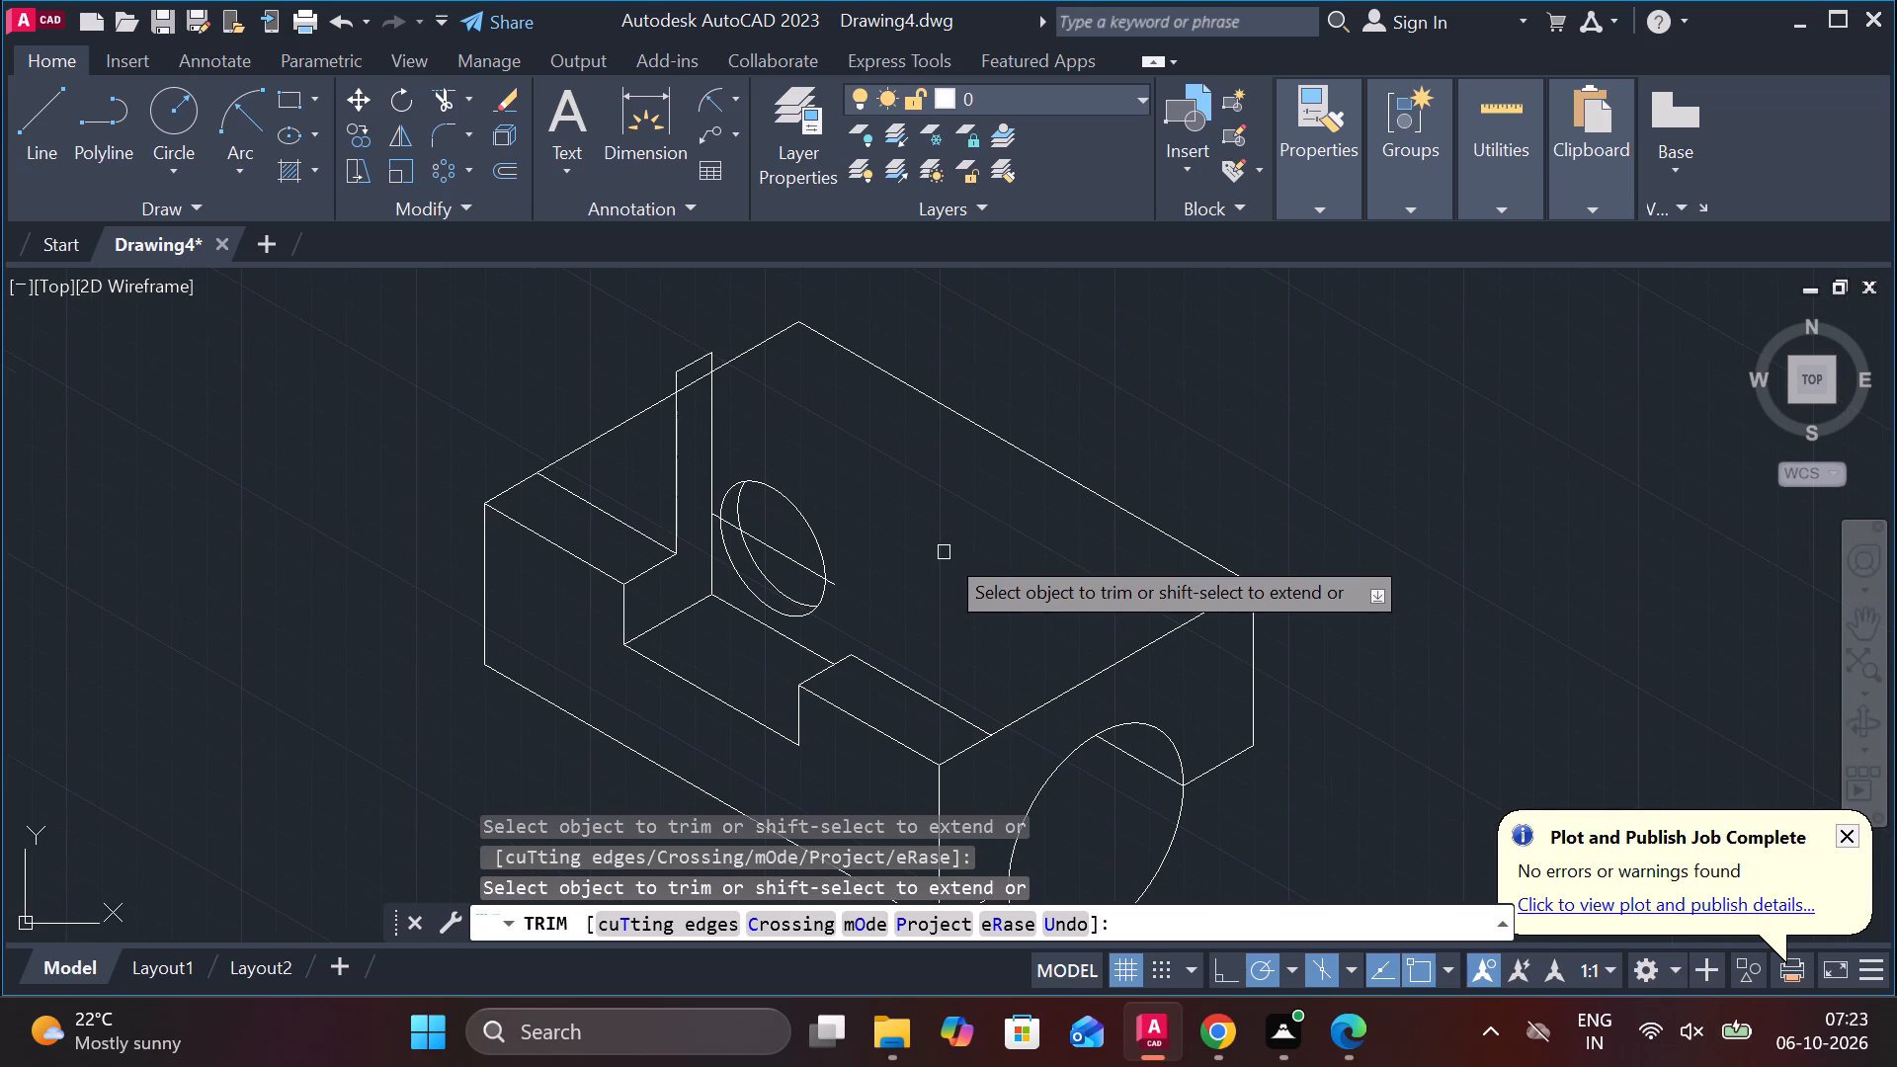
key(Escape)
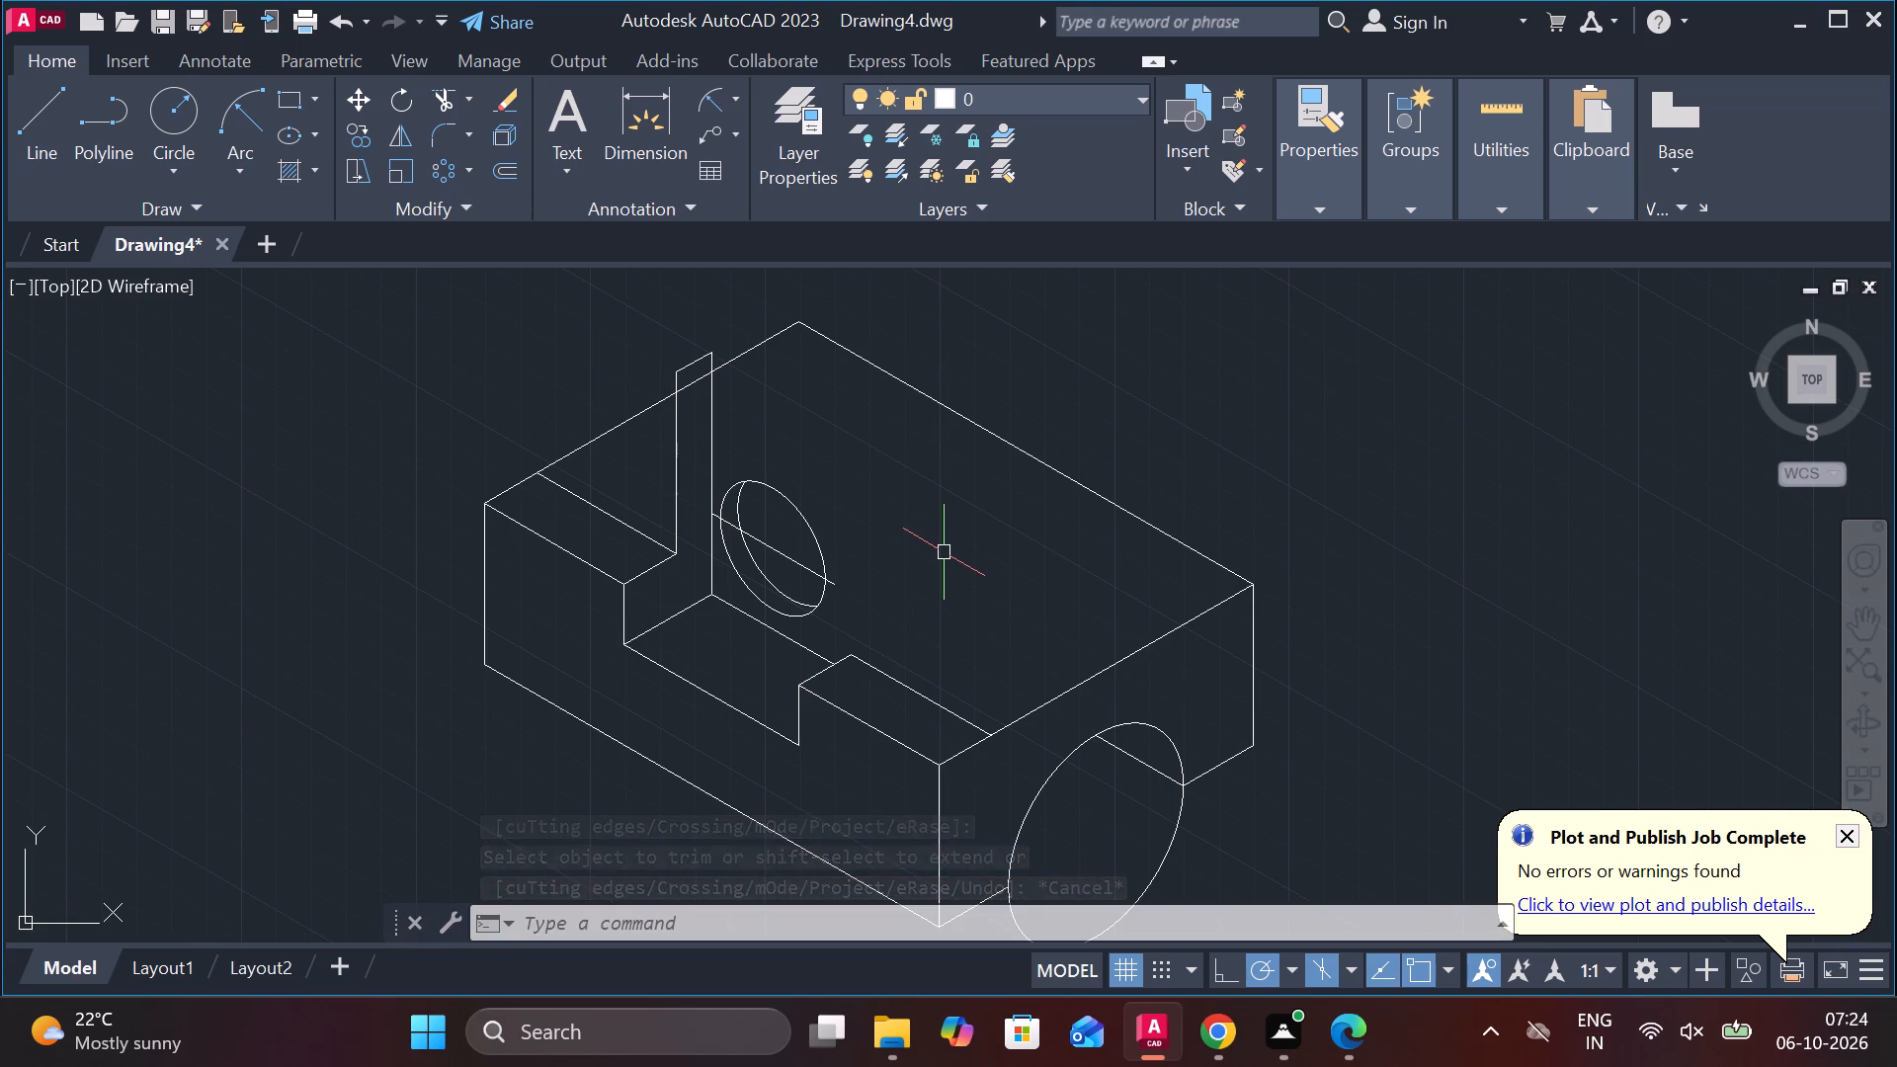
Trim the lower part of the large isocircle below the block's bottom edge, leaving only the arched cutout.
scroll(944, 552, down, 1)
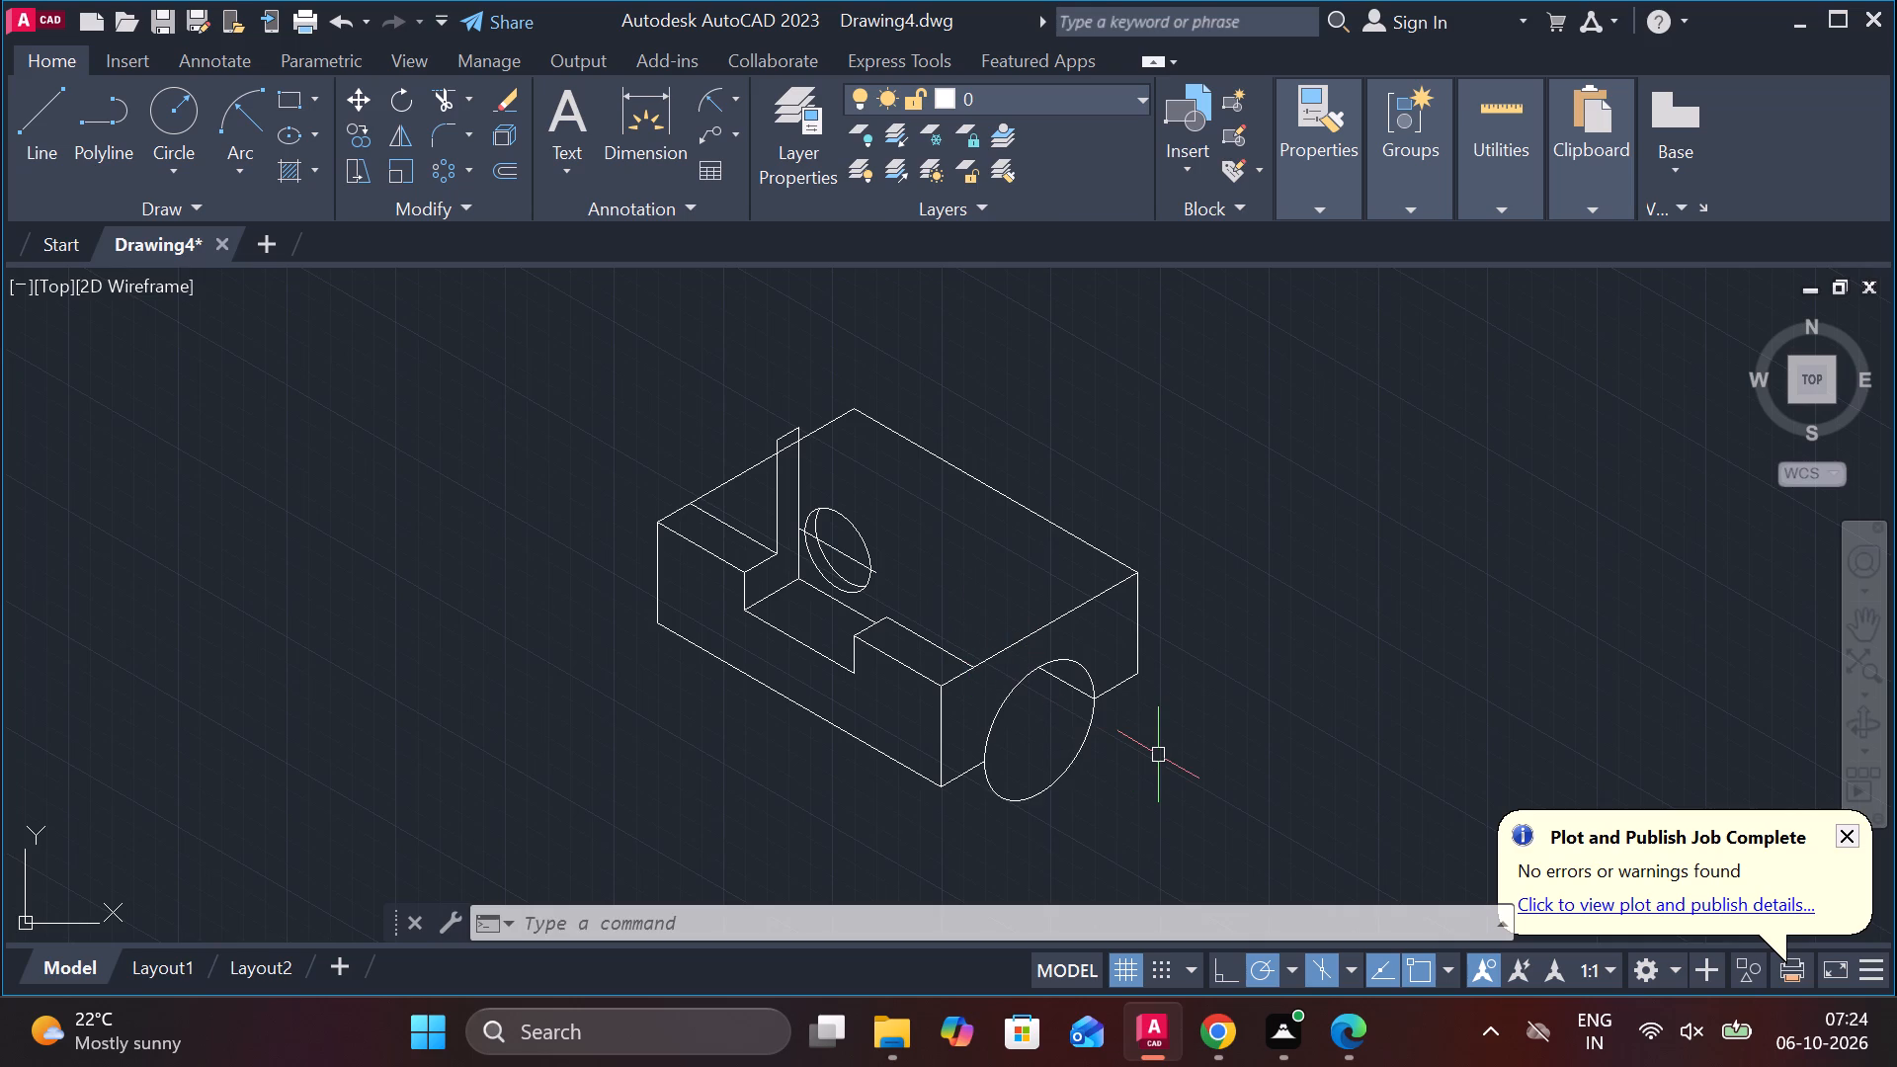
text(TR)
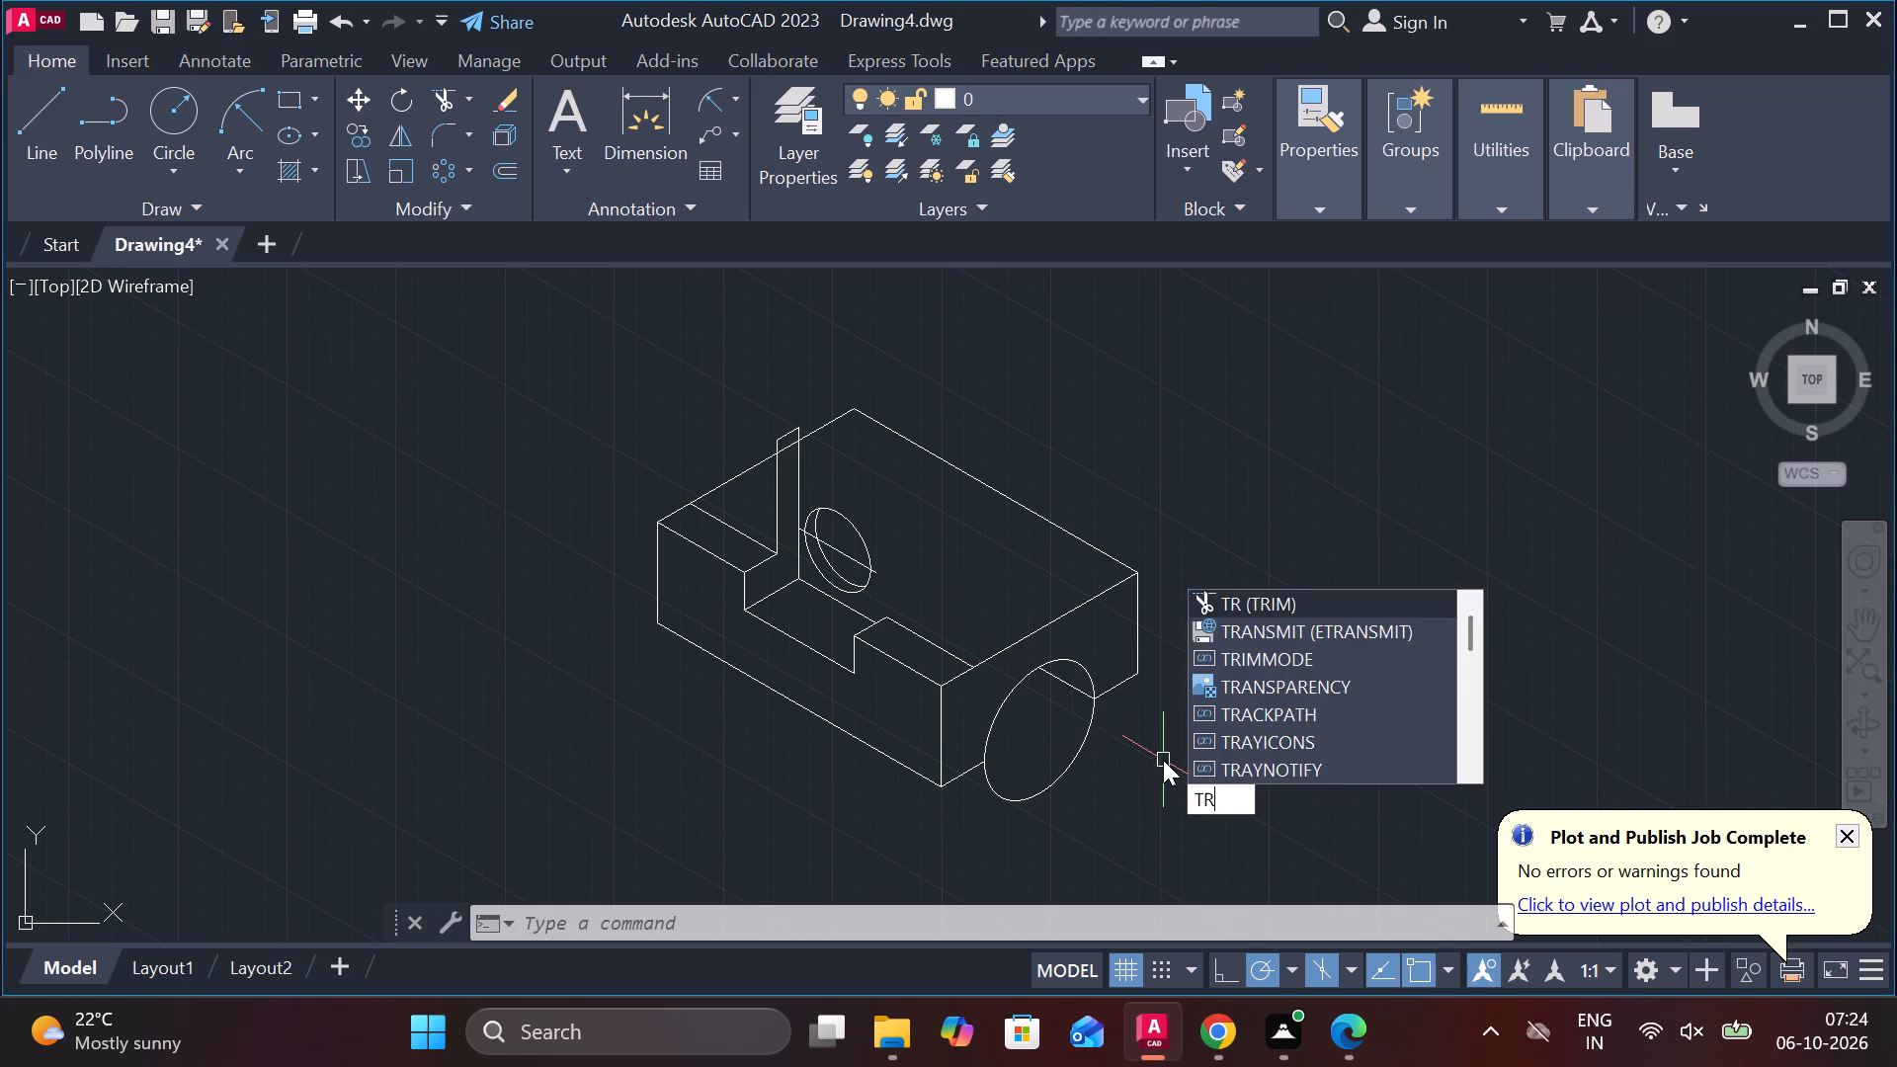
key(Return)
click(1032, 793)
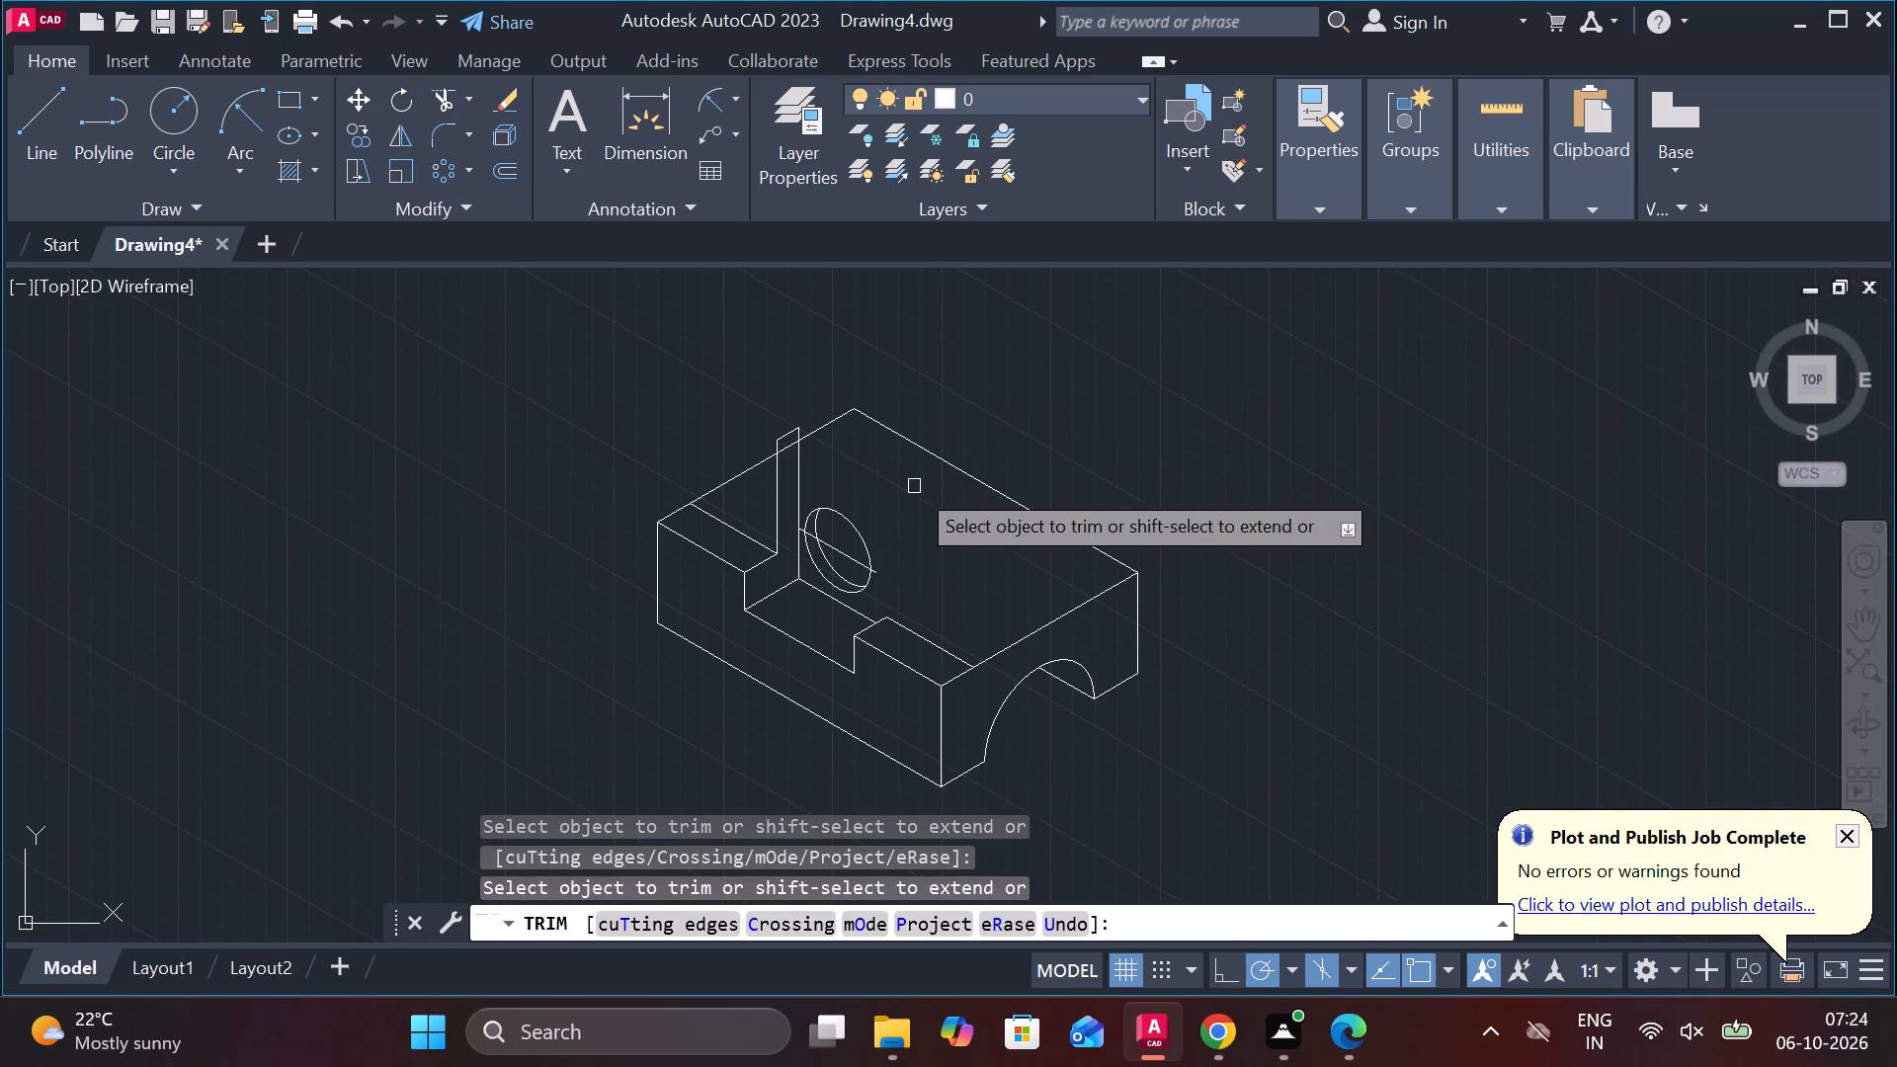
scroll(914, 486, up, 1)
middle_drag(924, 489, 994, 562)
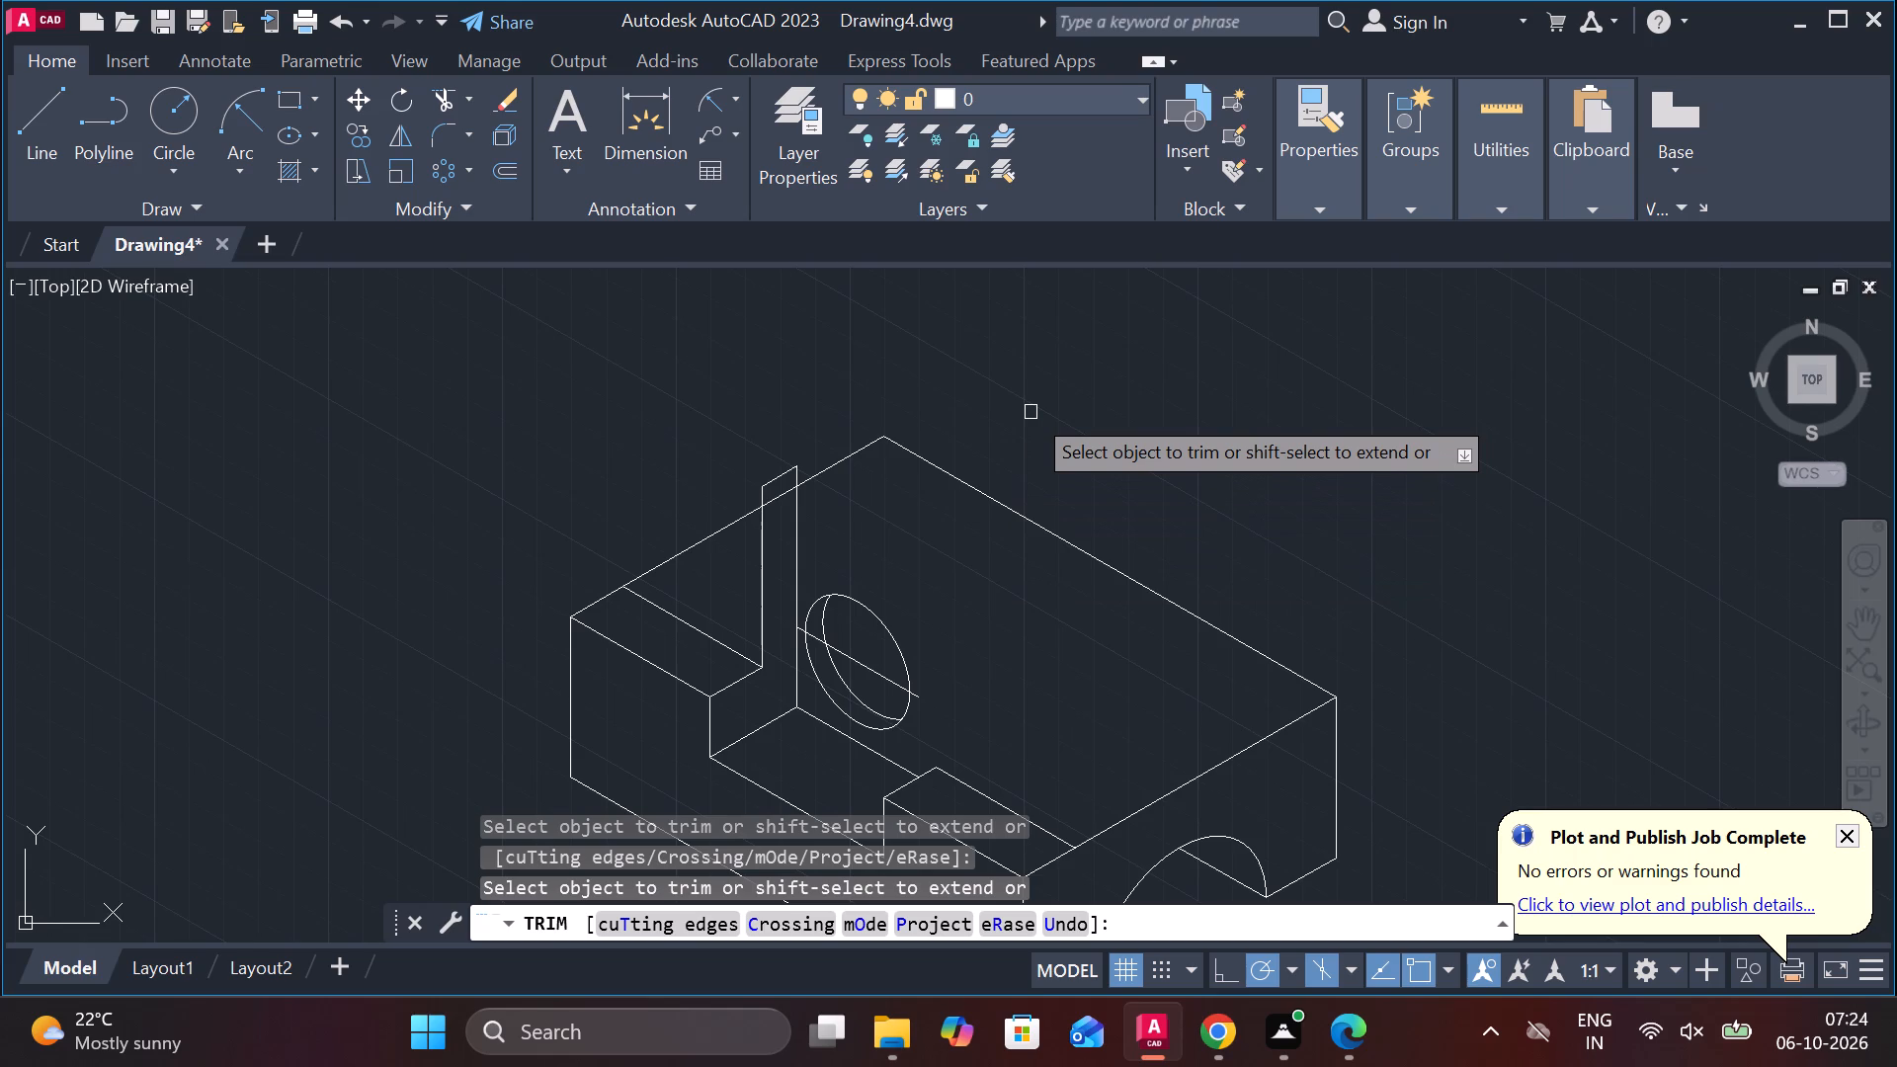
key(Escape)
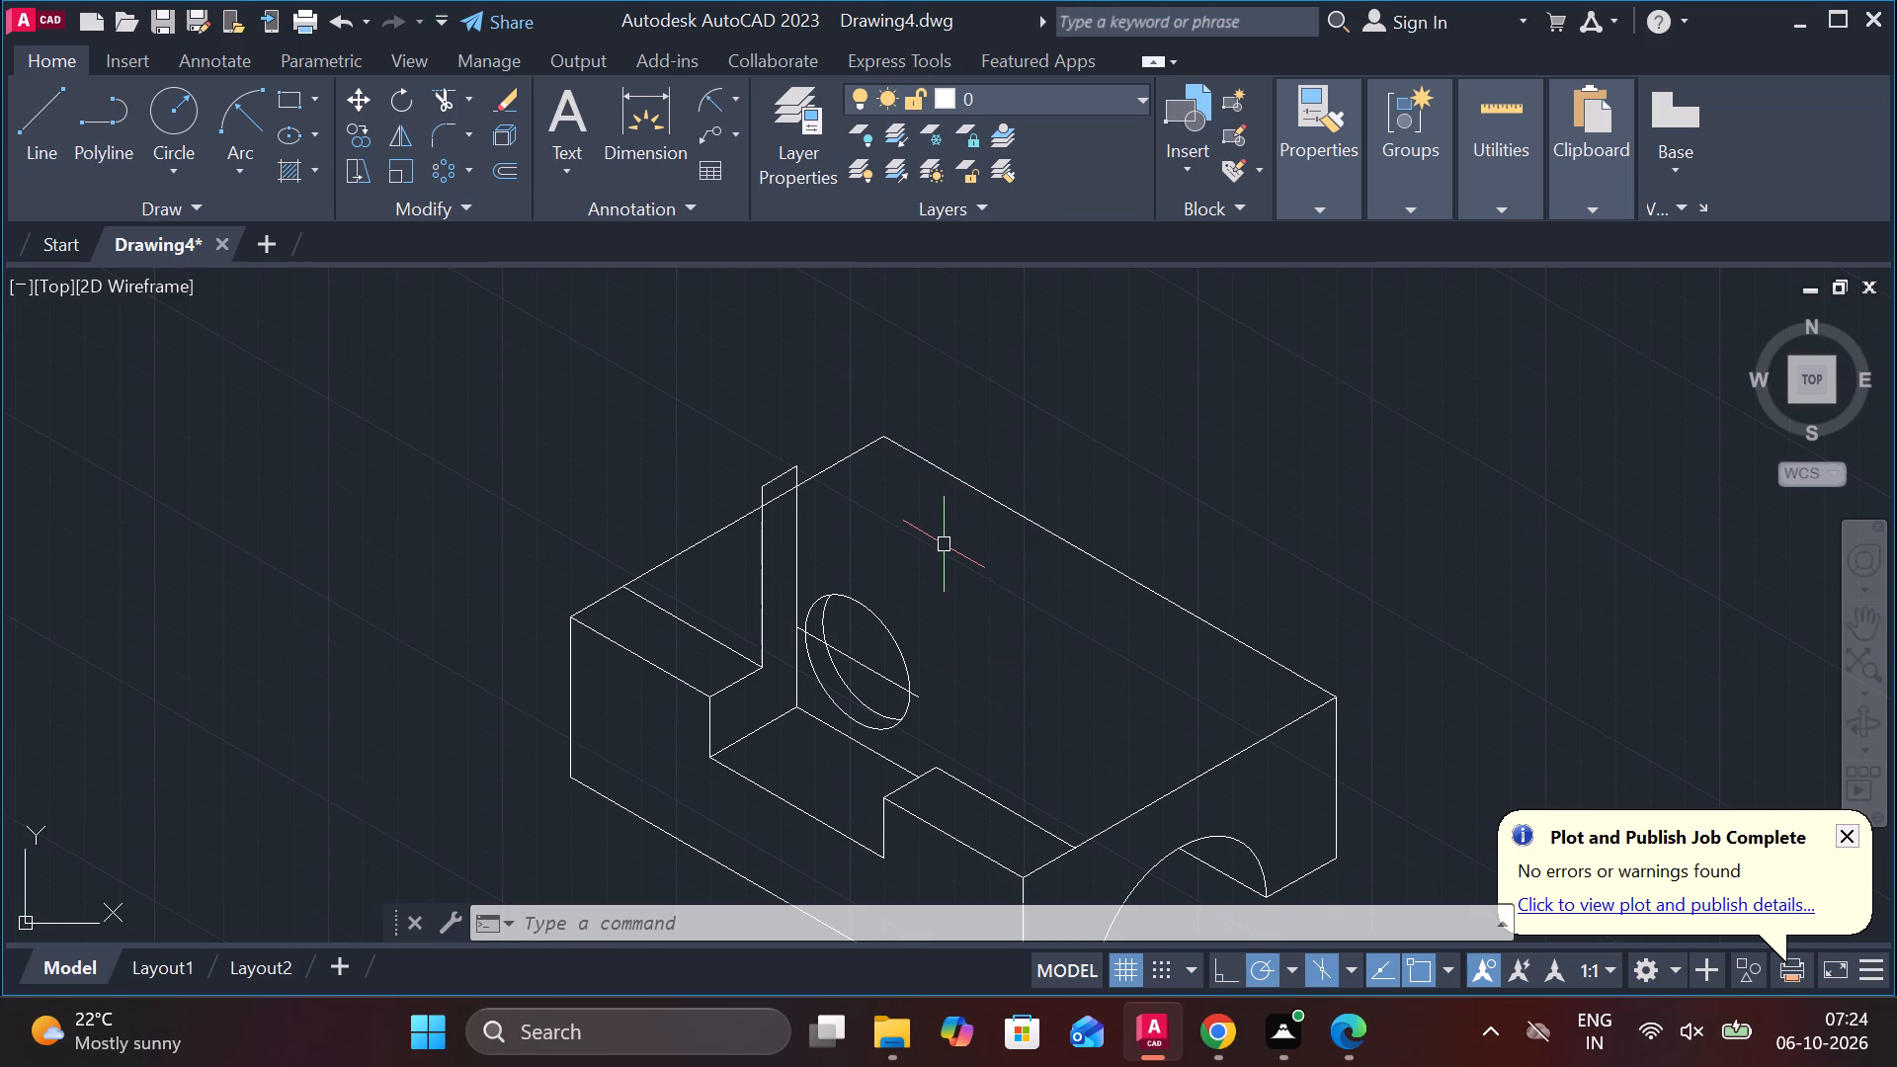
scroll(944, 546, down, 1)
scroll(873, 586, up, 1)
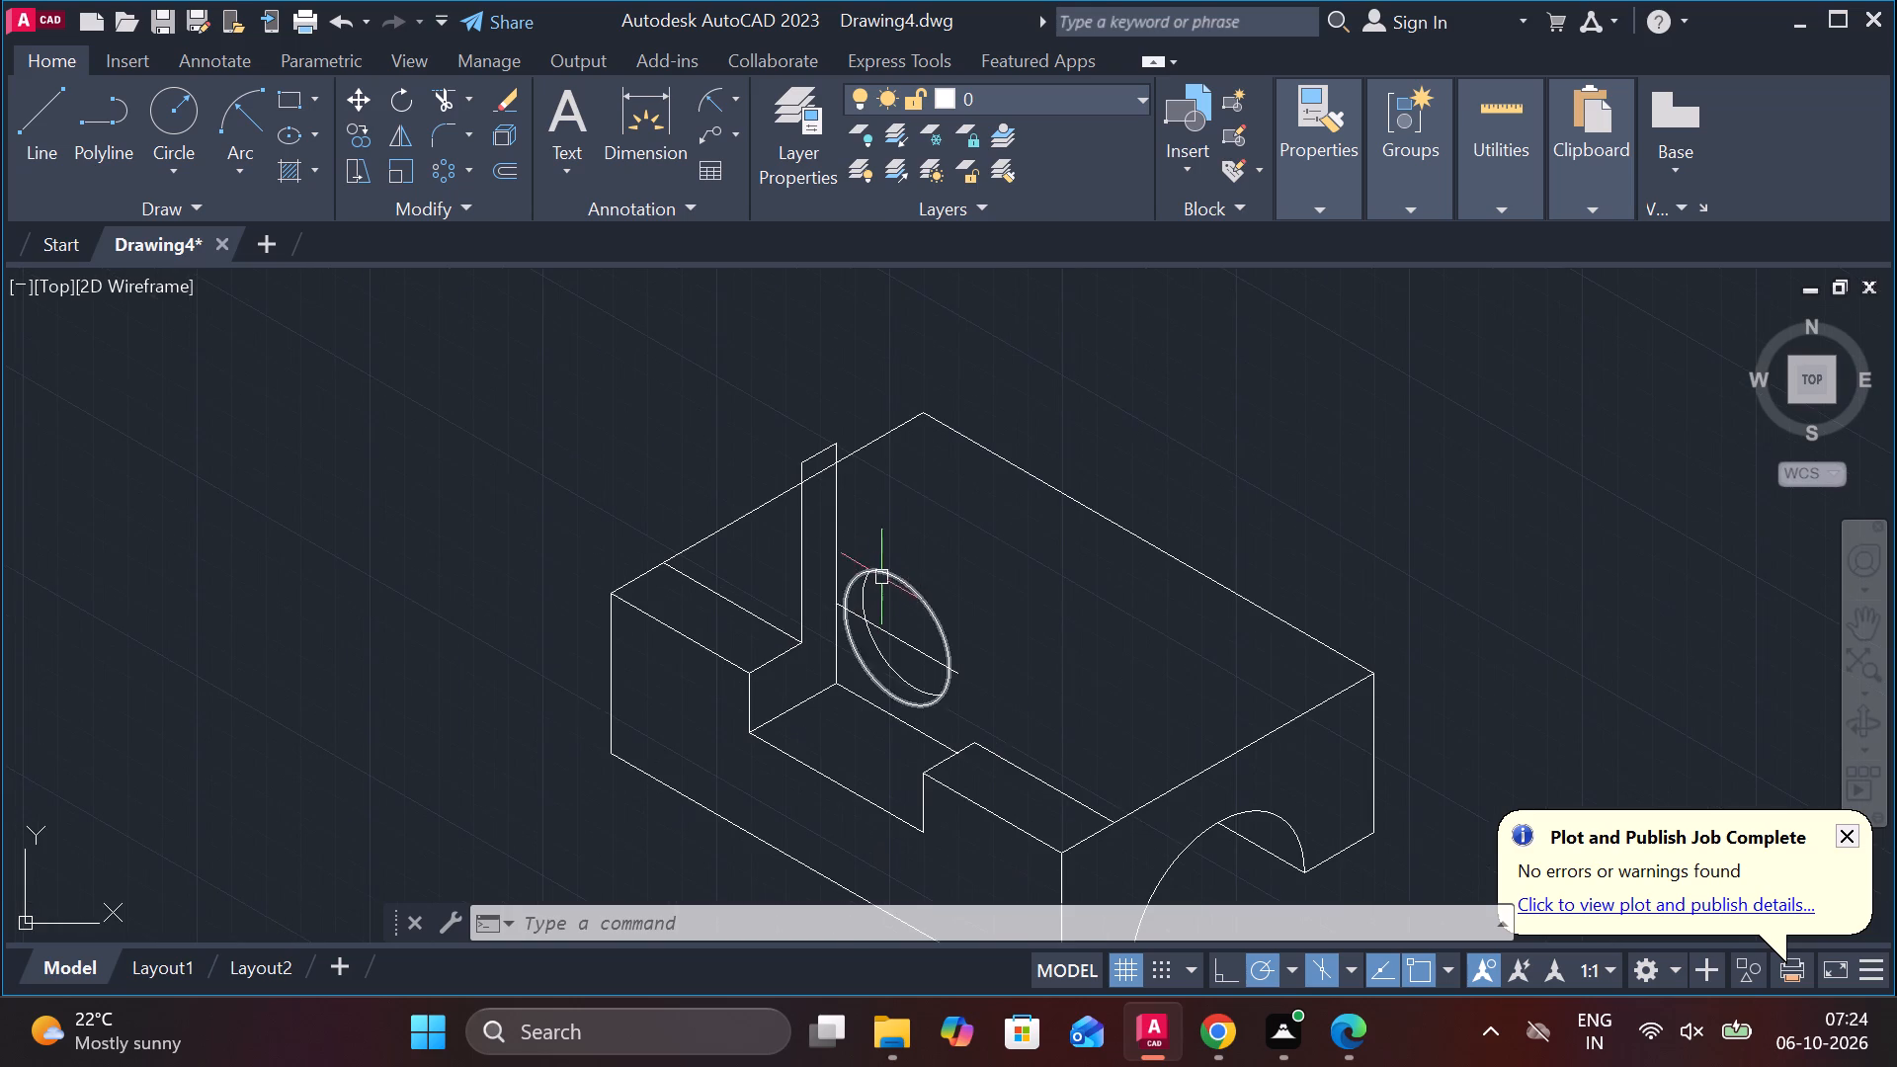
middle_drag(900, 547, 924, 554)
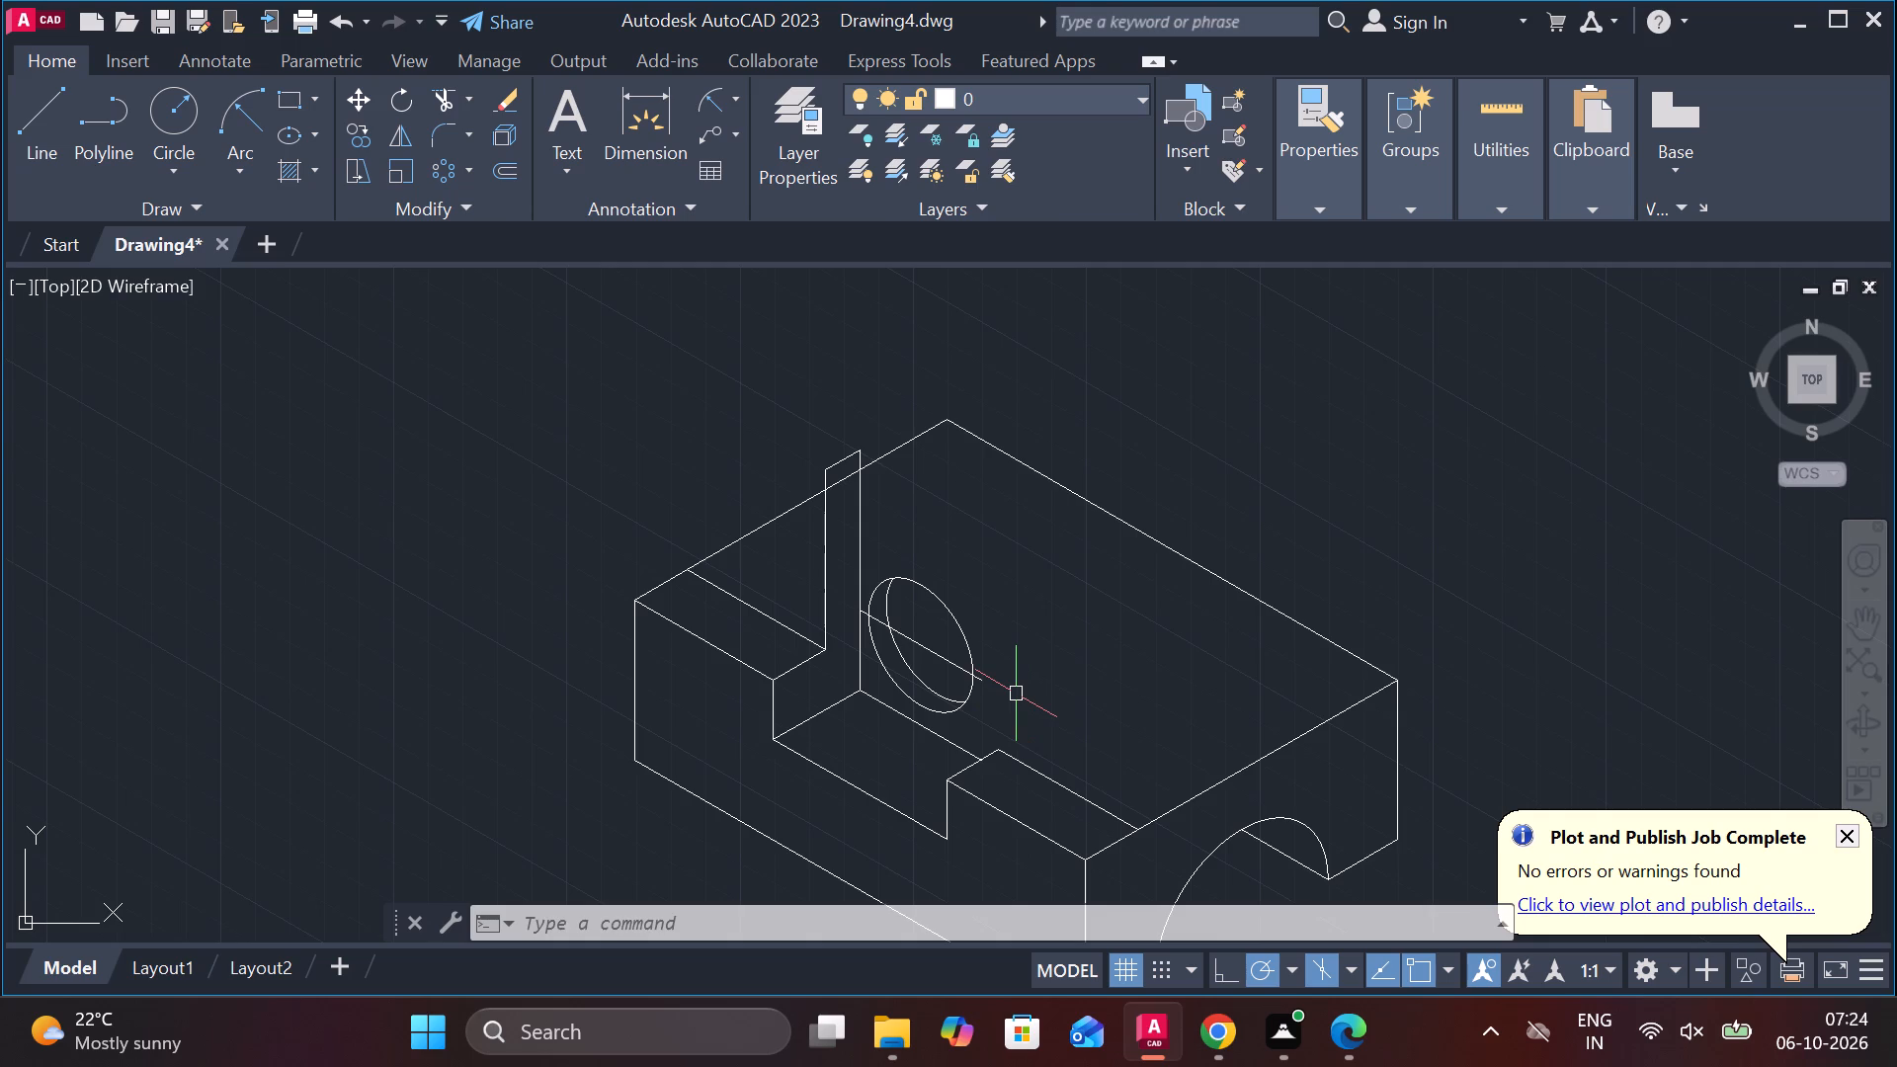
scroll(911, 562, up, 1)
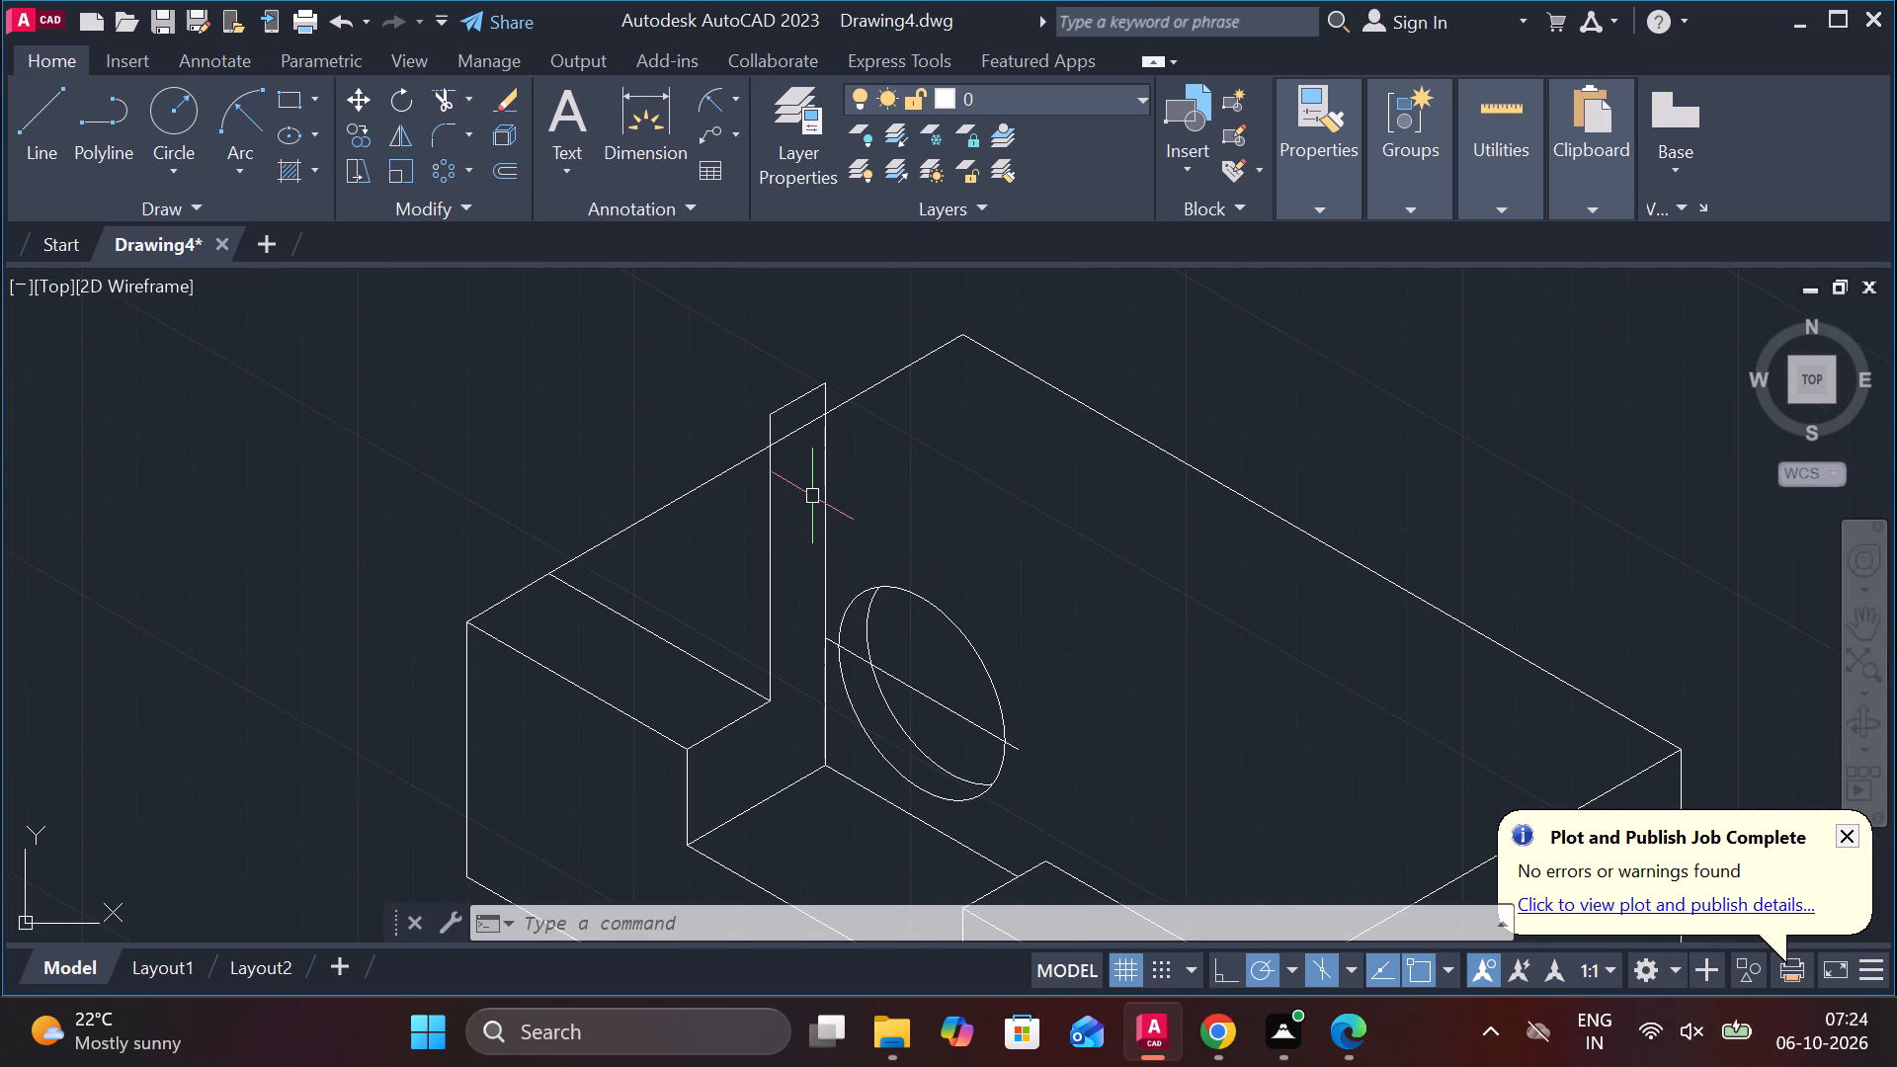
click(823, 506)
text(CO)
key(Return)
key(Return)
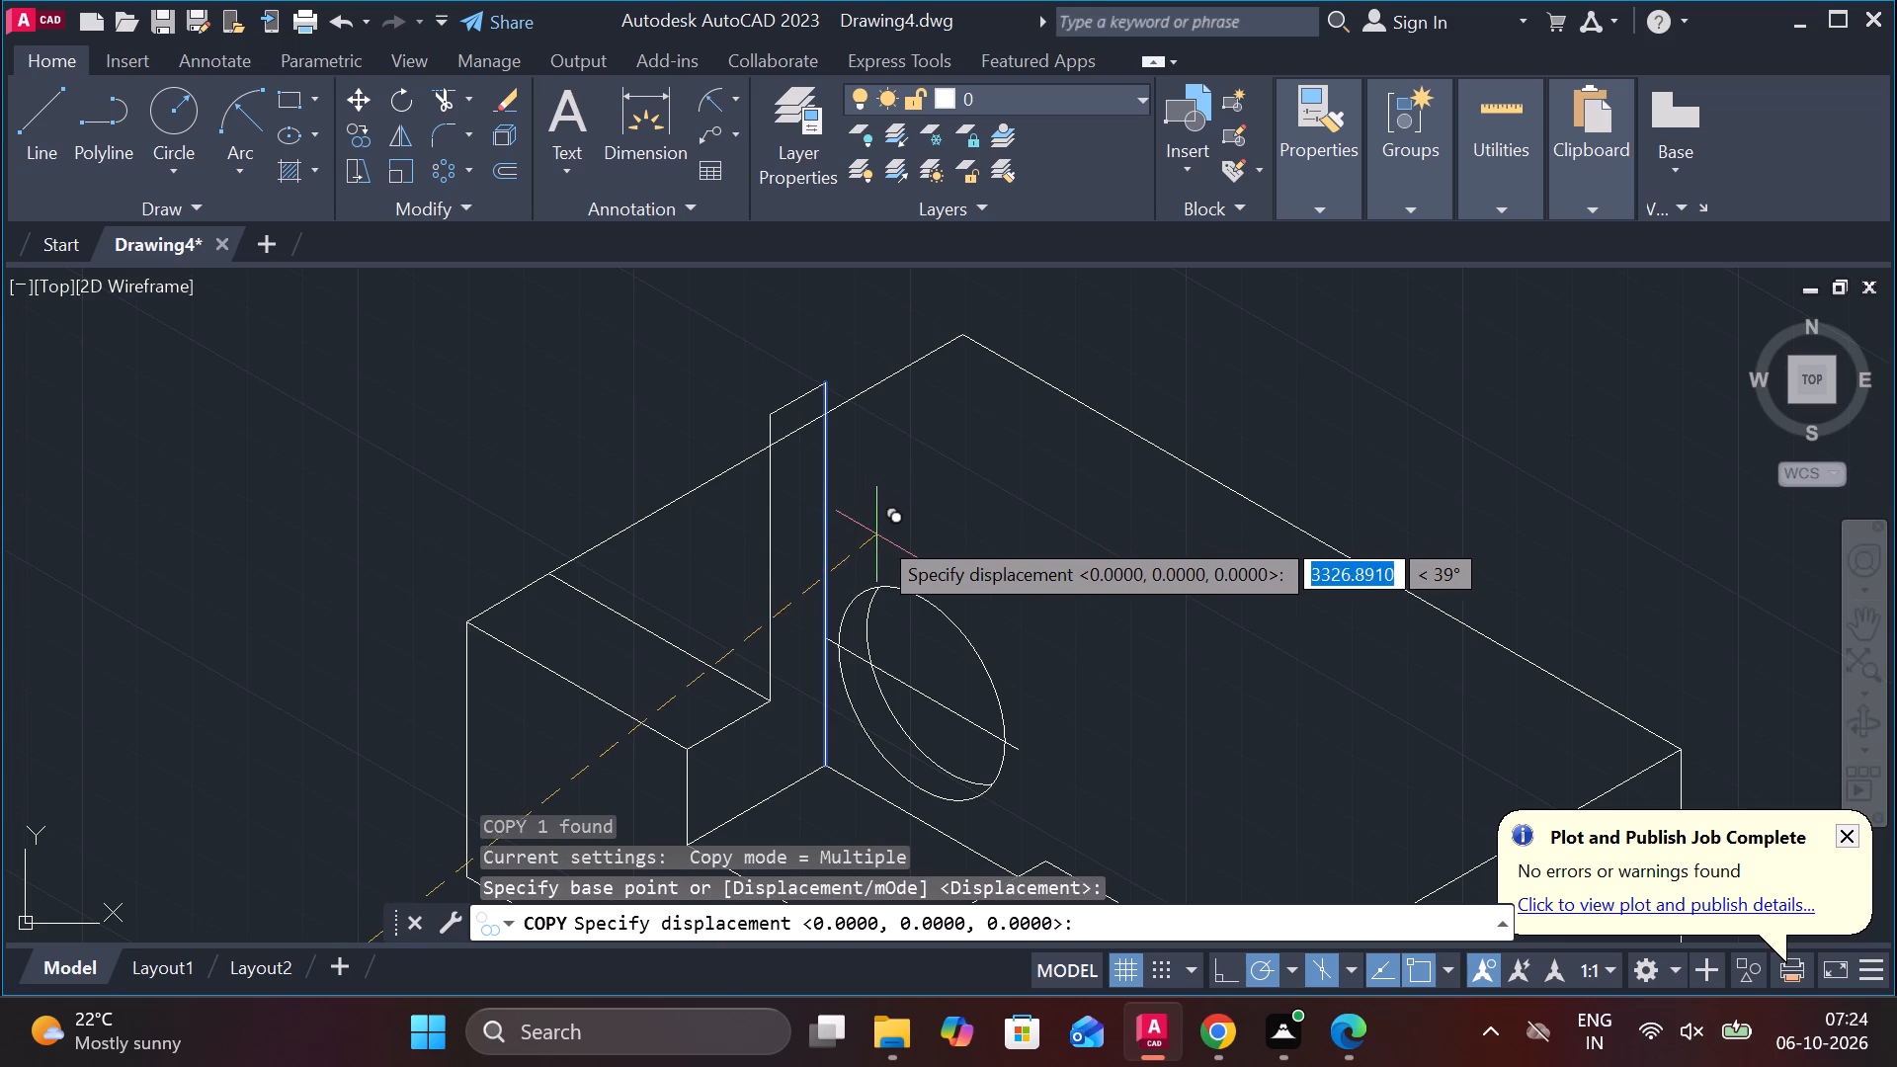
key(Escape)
Copy the upright's long vertical edge 20 units along the 330° direction from the end of the hole's centre line.
click(823, 530)
text(CO)
key(Return)
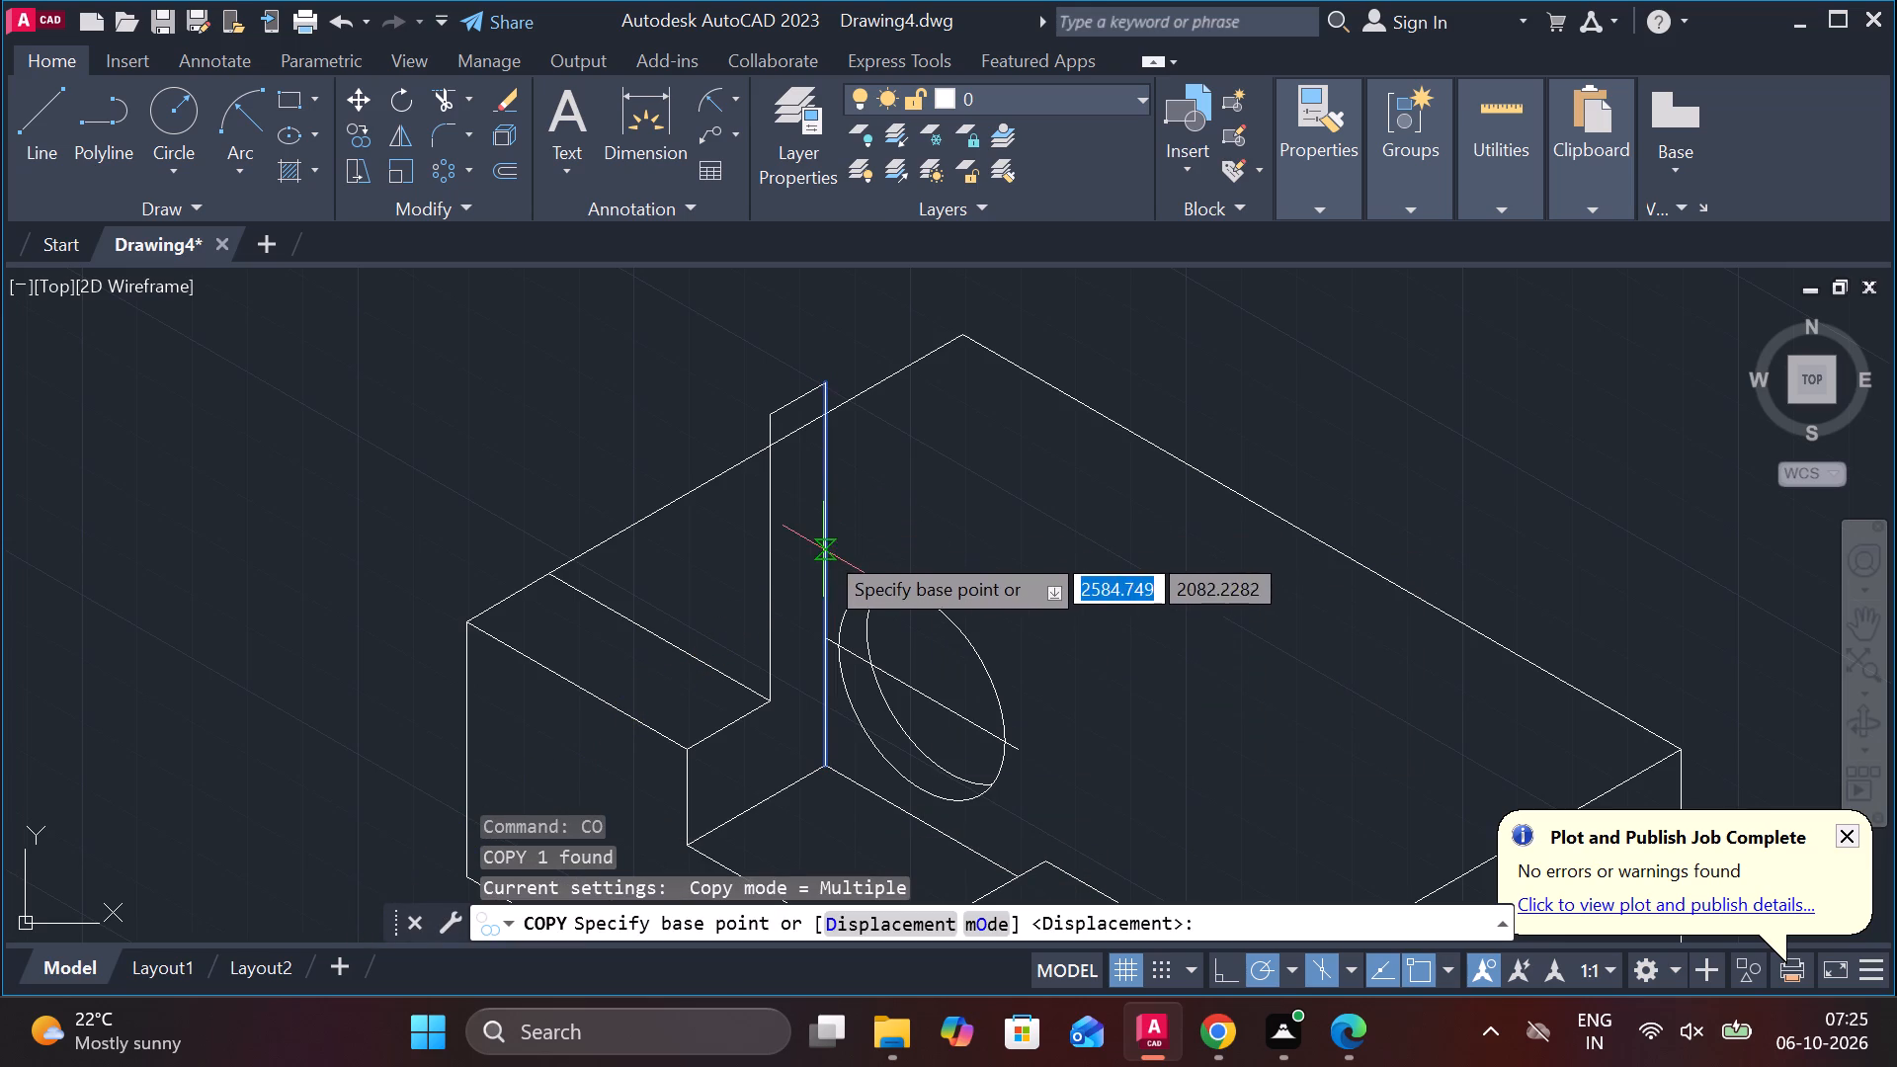
click(818, 639)
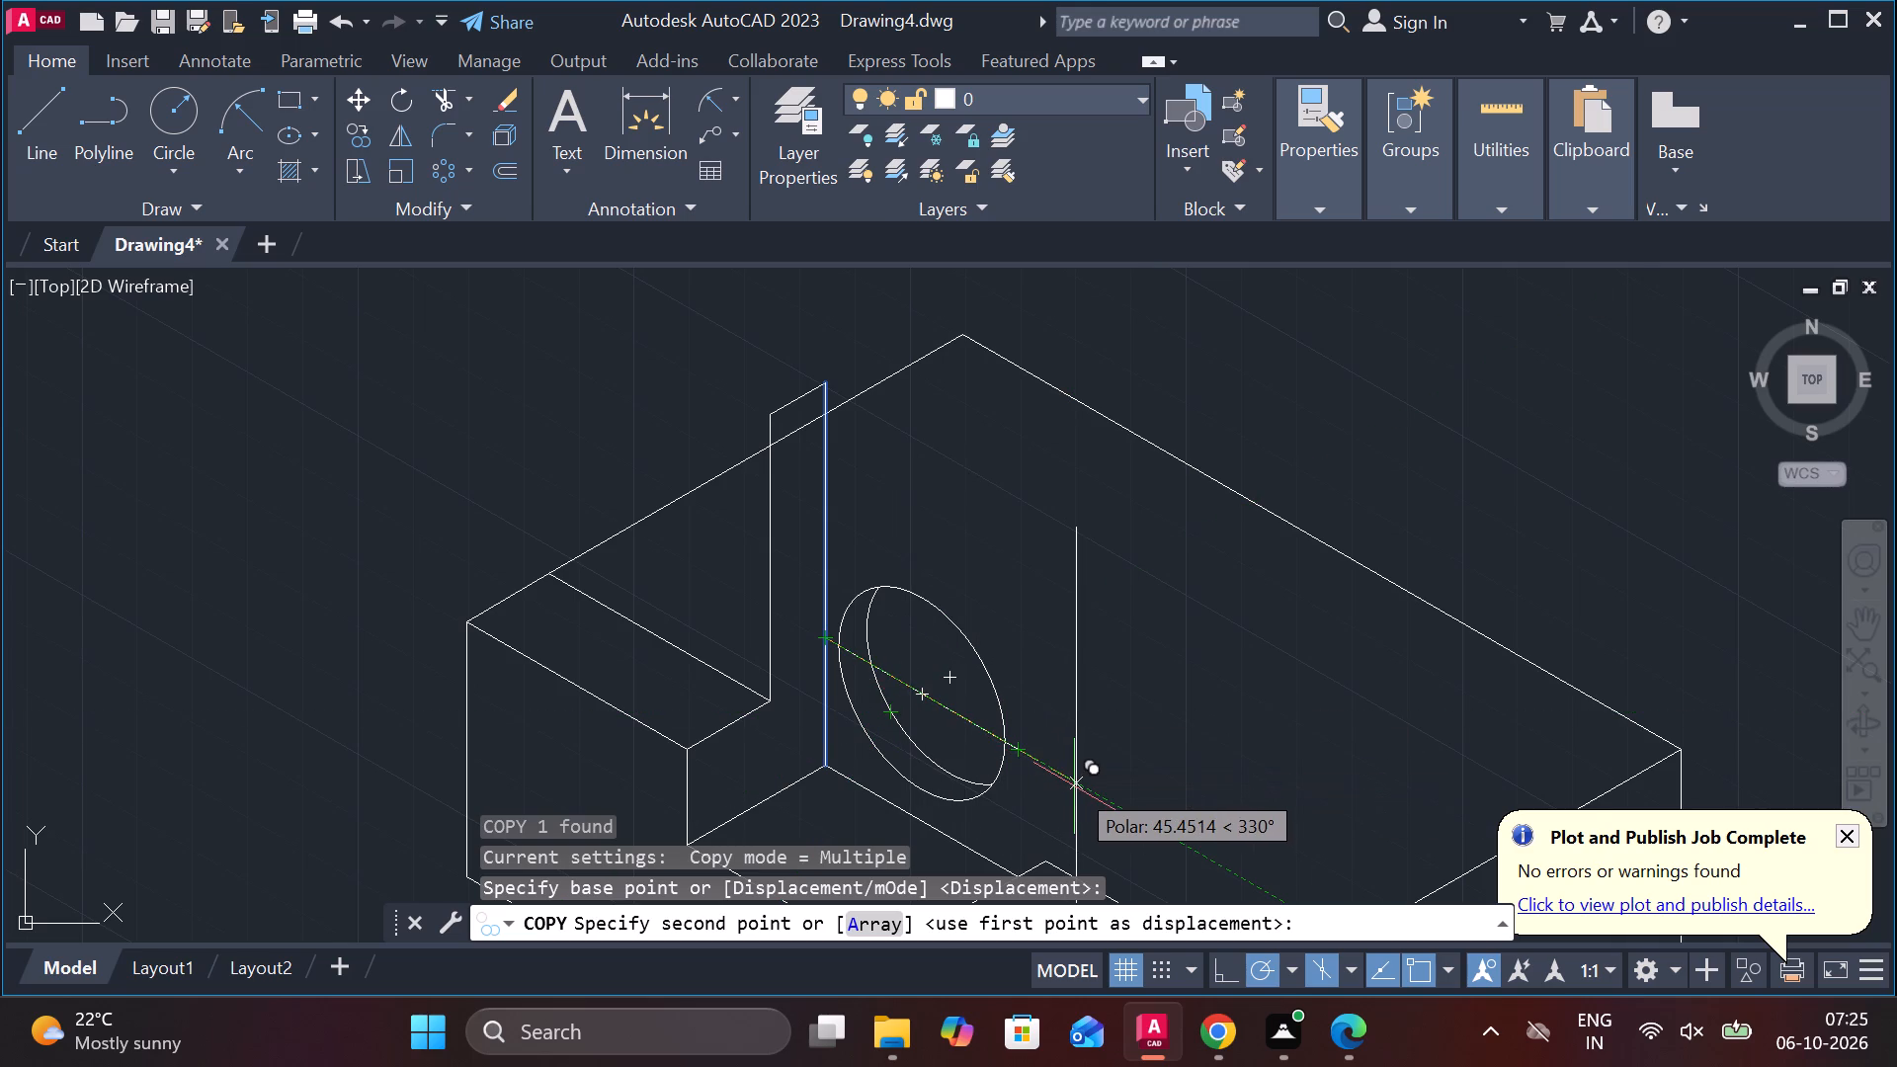
text(20)
key(Return)
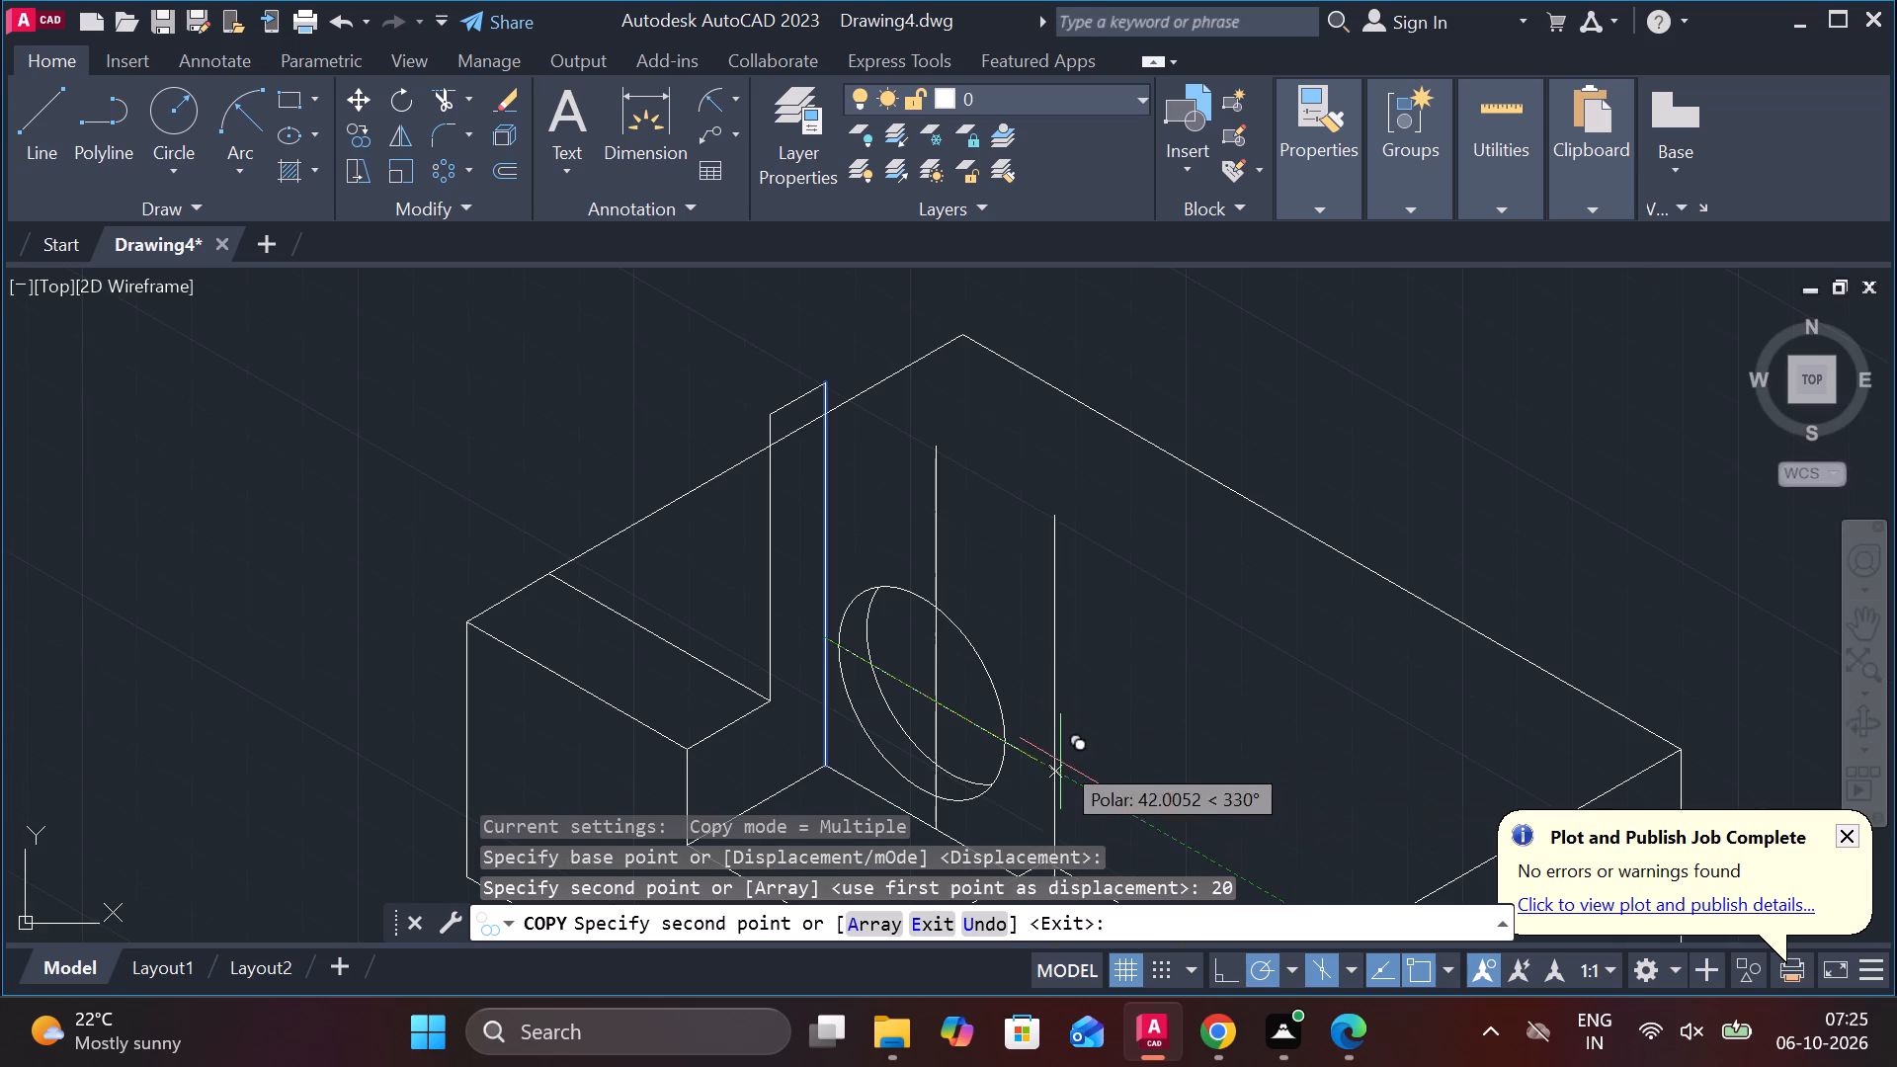
key(Escape)
Move both hole isocircles from the front circle's centre to the intersection of the copied vertical line and the slanted centre line.
middle_drag(1072, 713, 1004, 637)
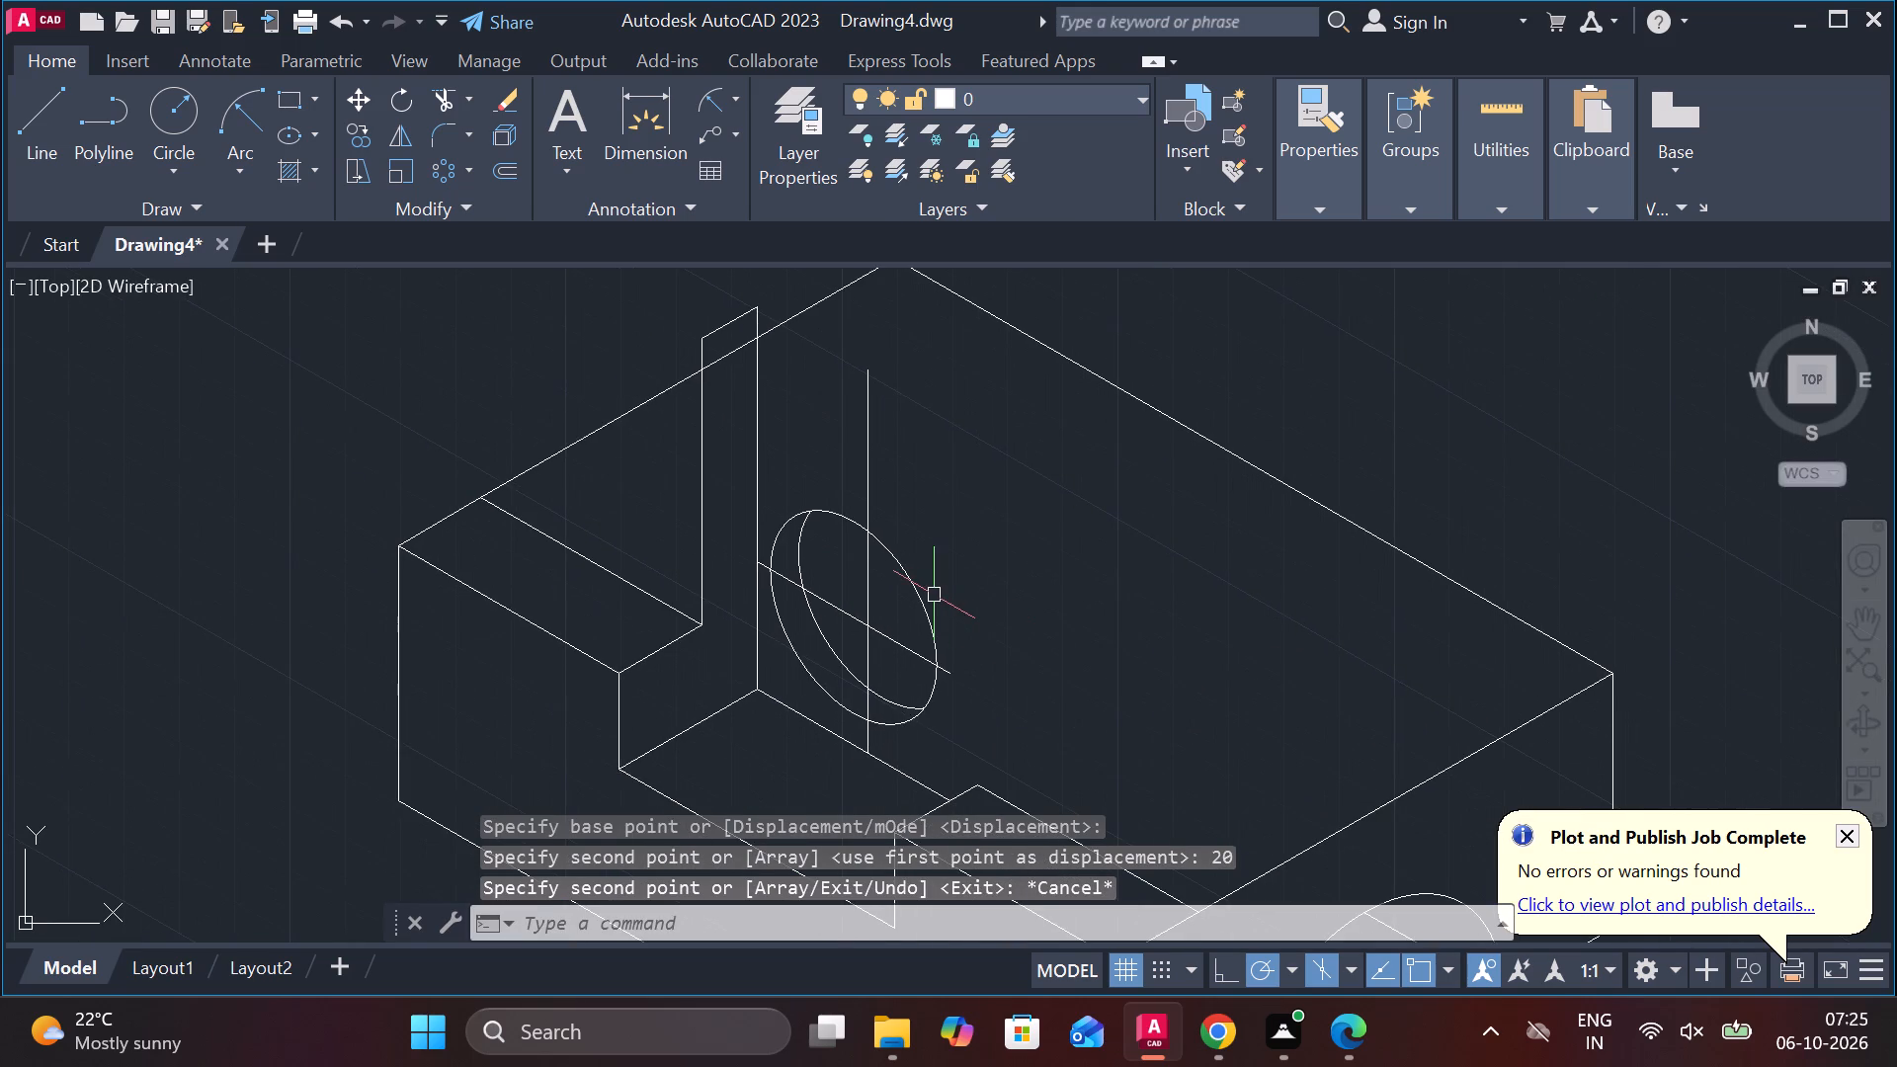
click(915, 595)
click(834, 663)
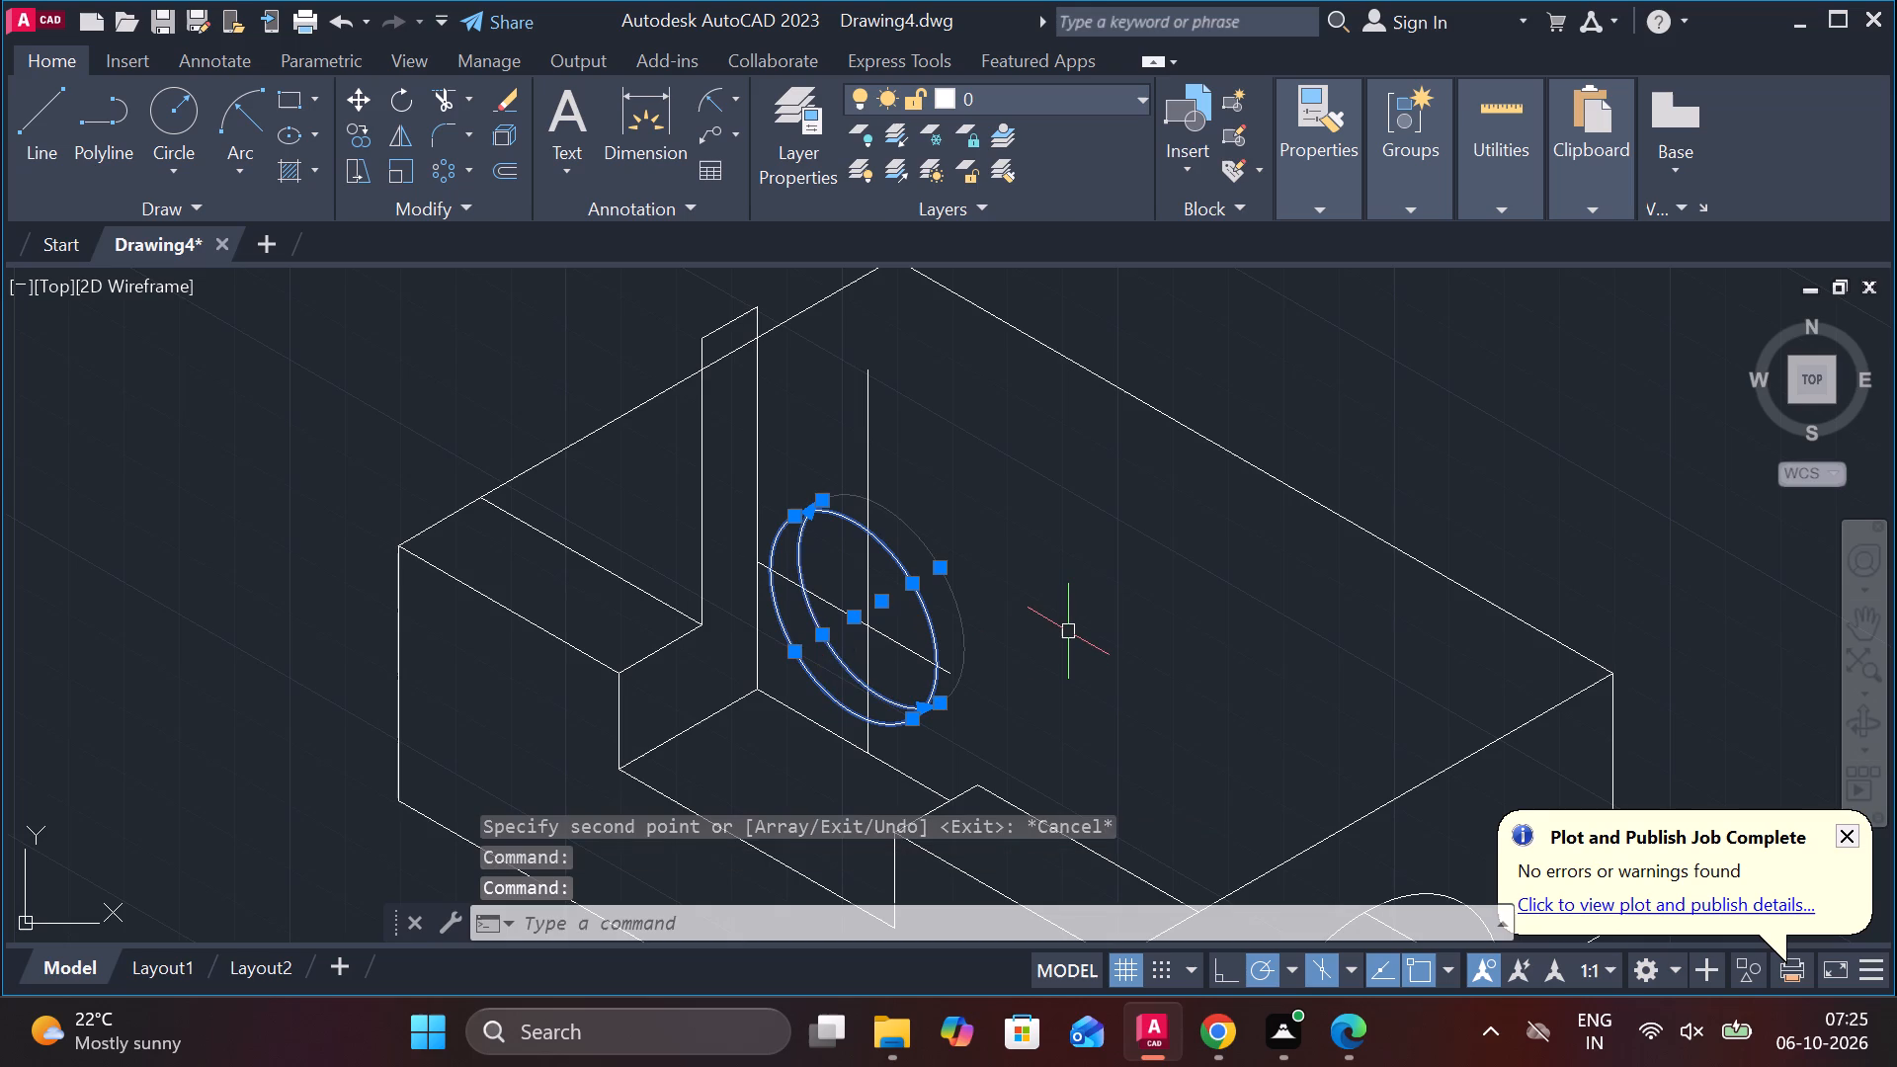
key(m)
key(Return)
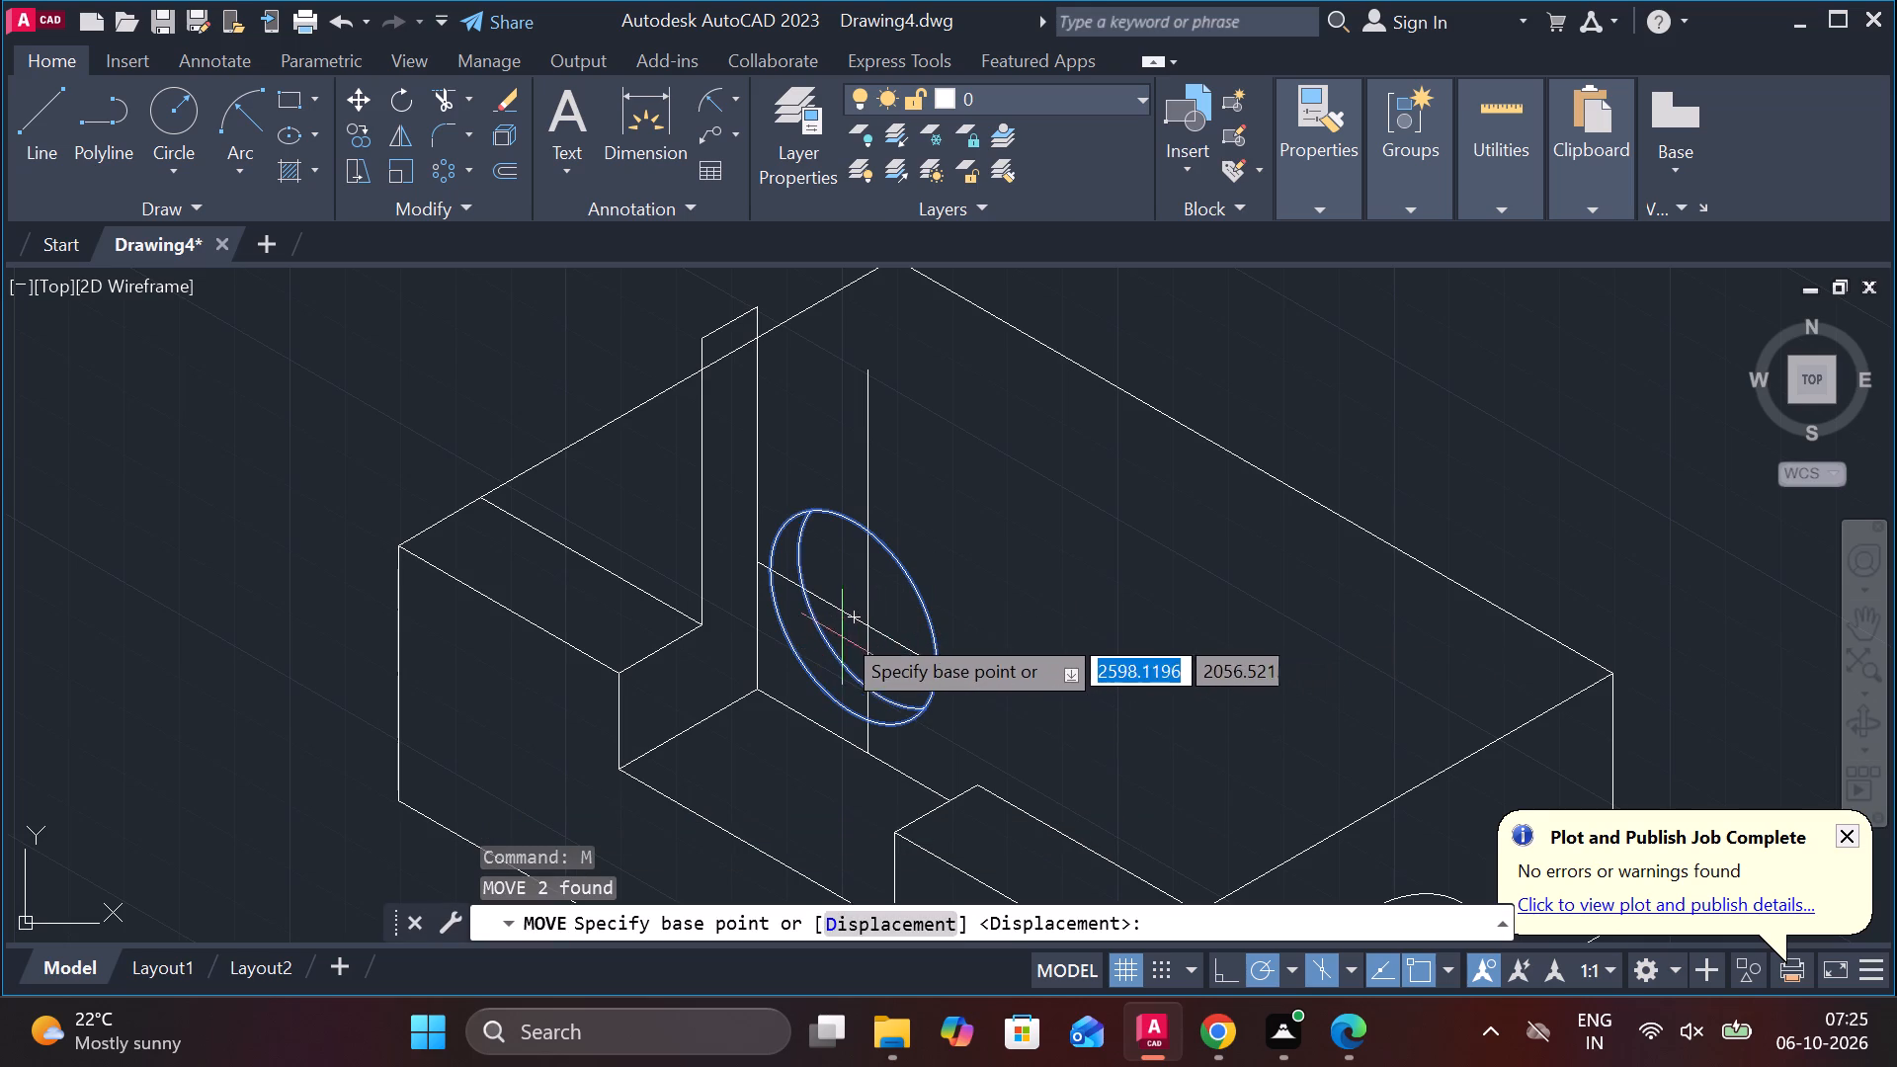
click(847, 612)
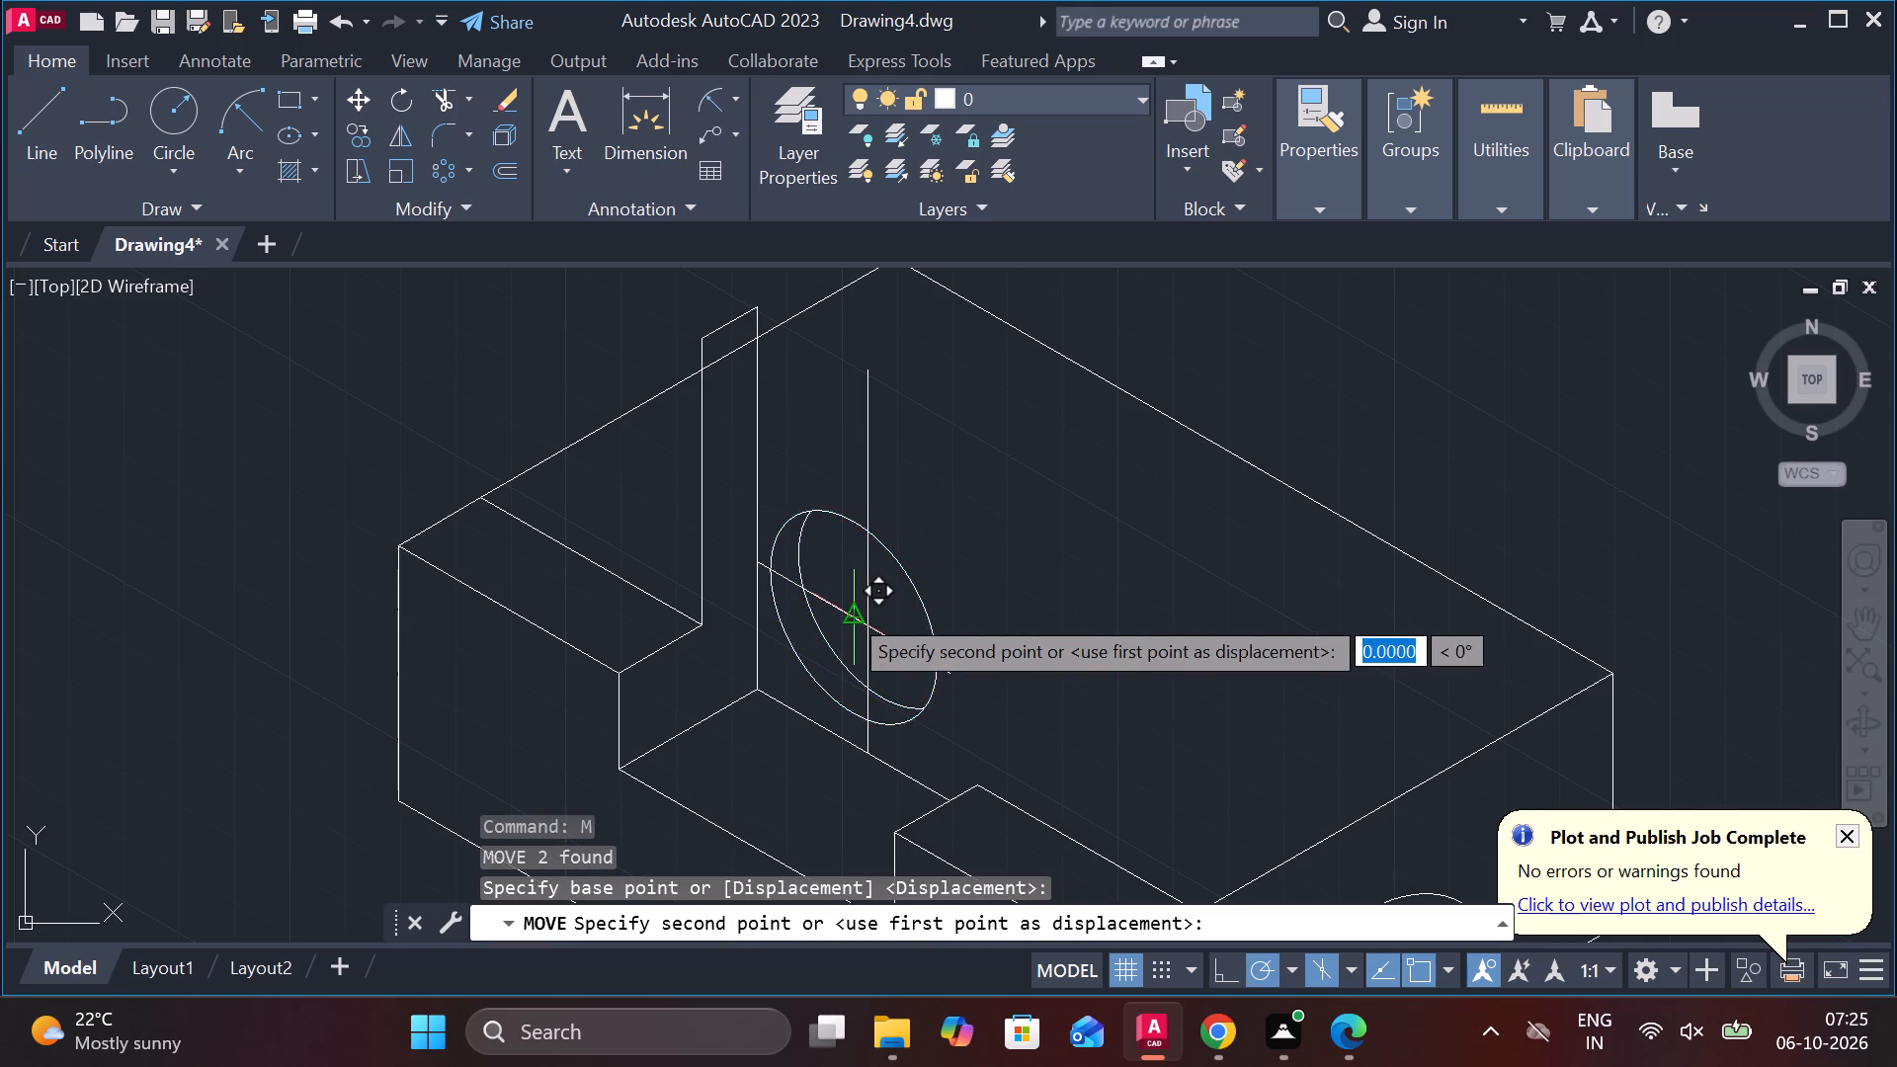
scroll(866, 616, up, 3)
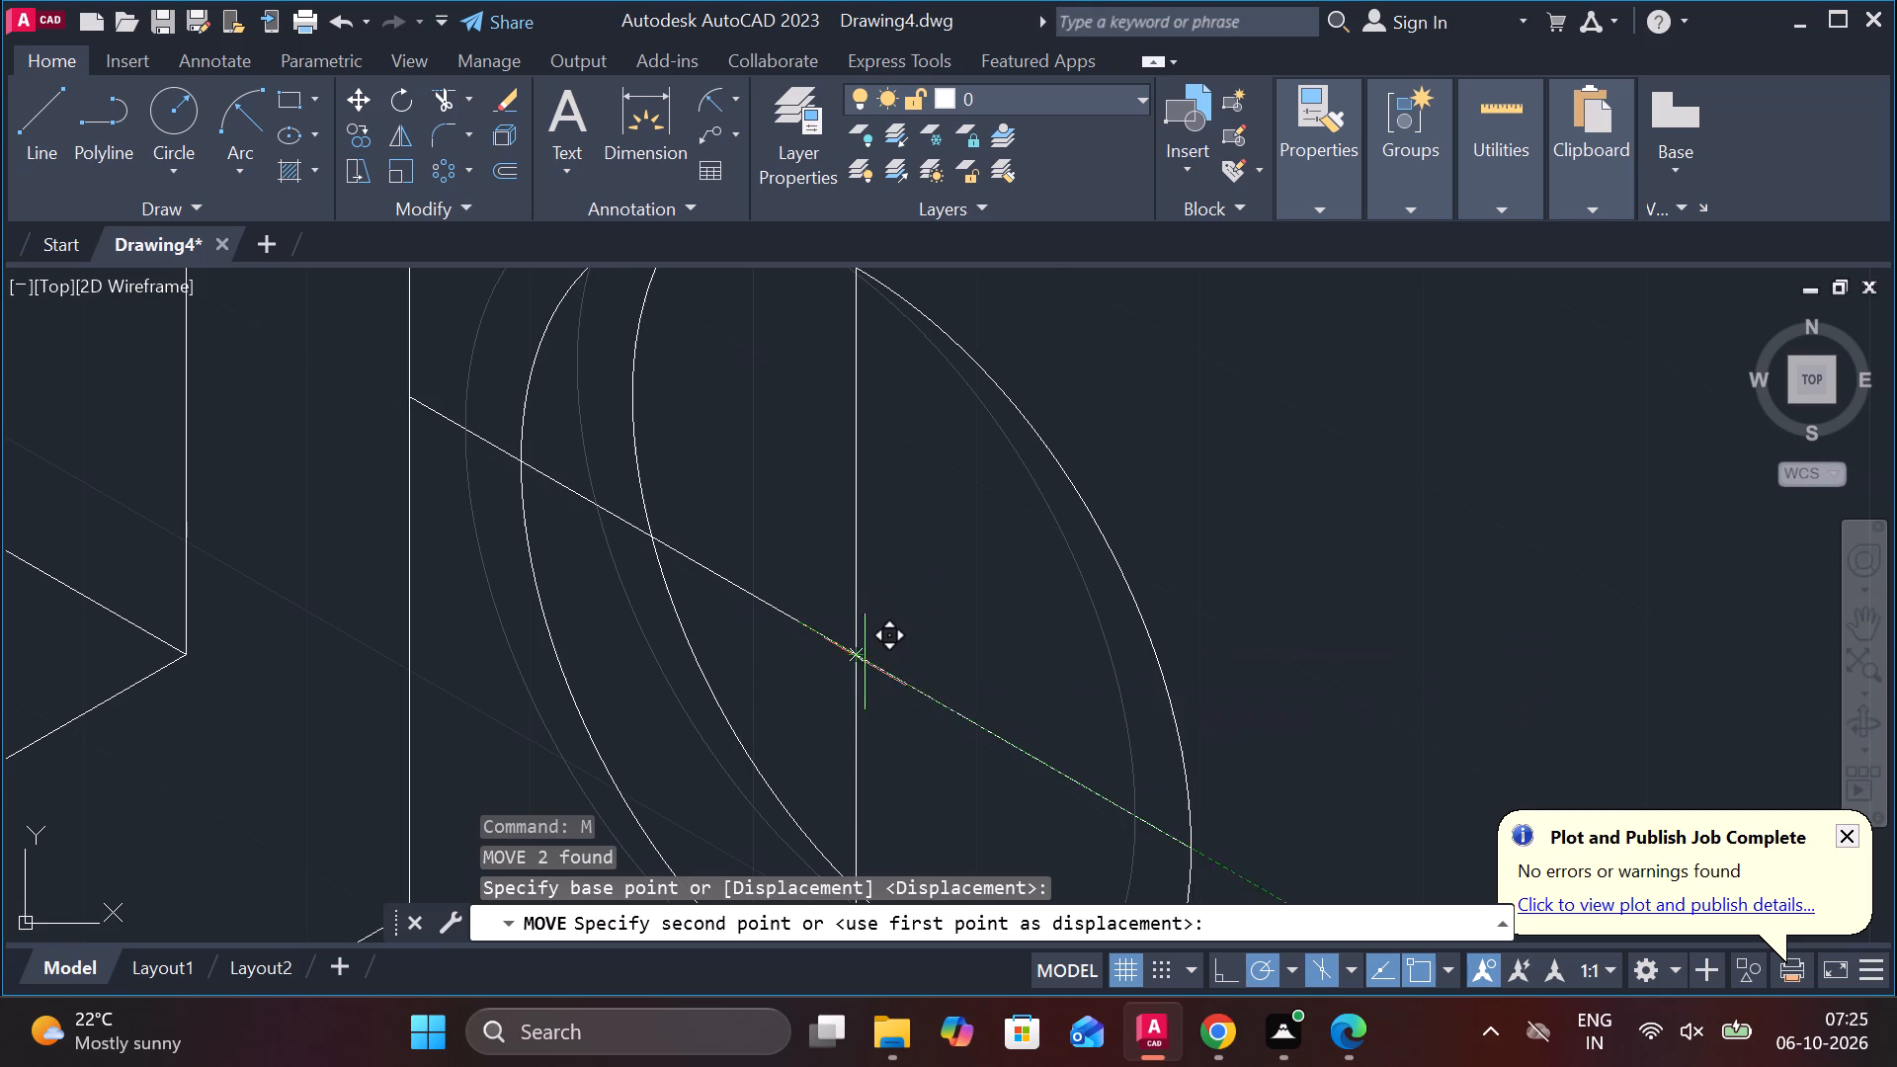
click(850, 660)
scroll(1123, 575, down, 1)
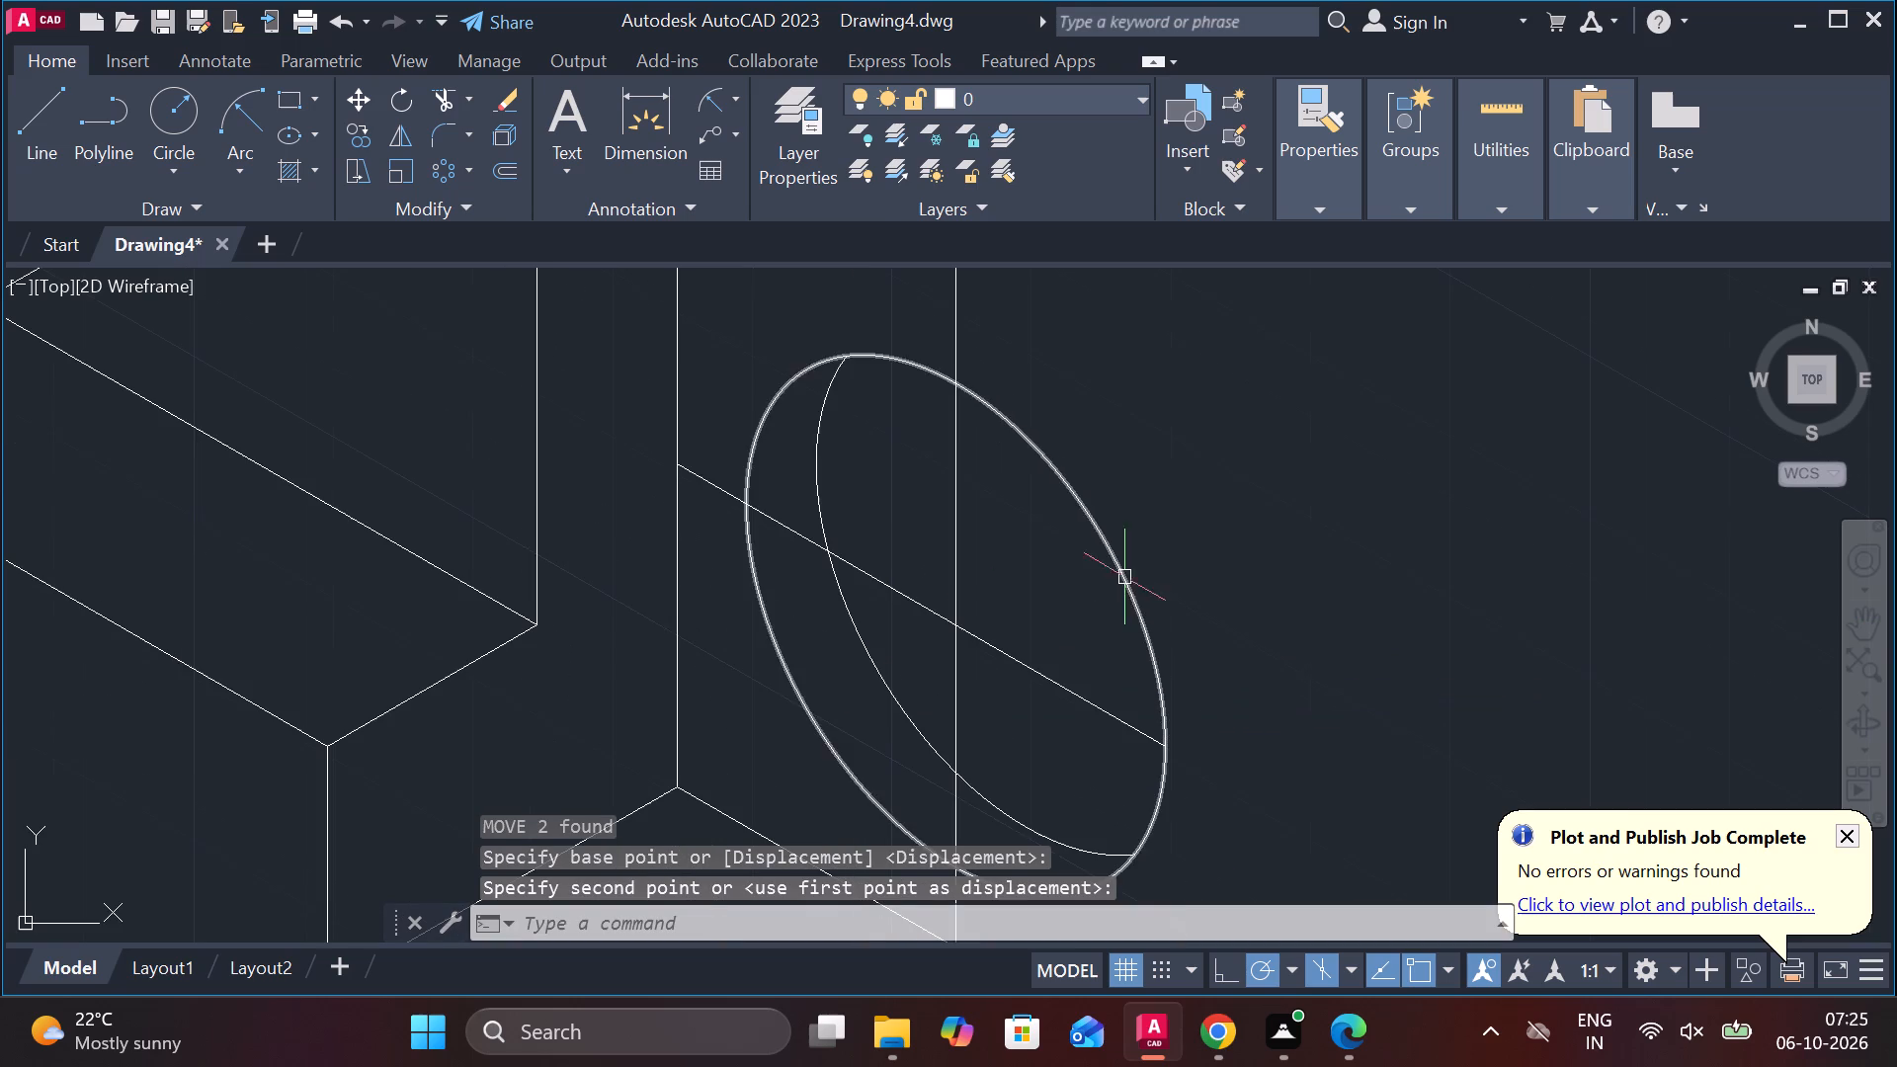
key(Escape)
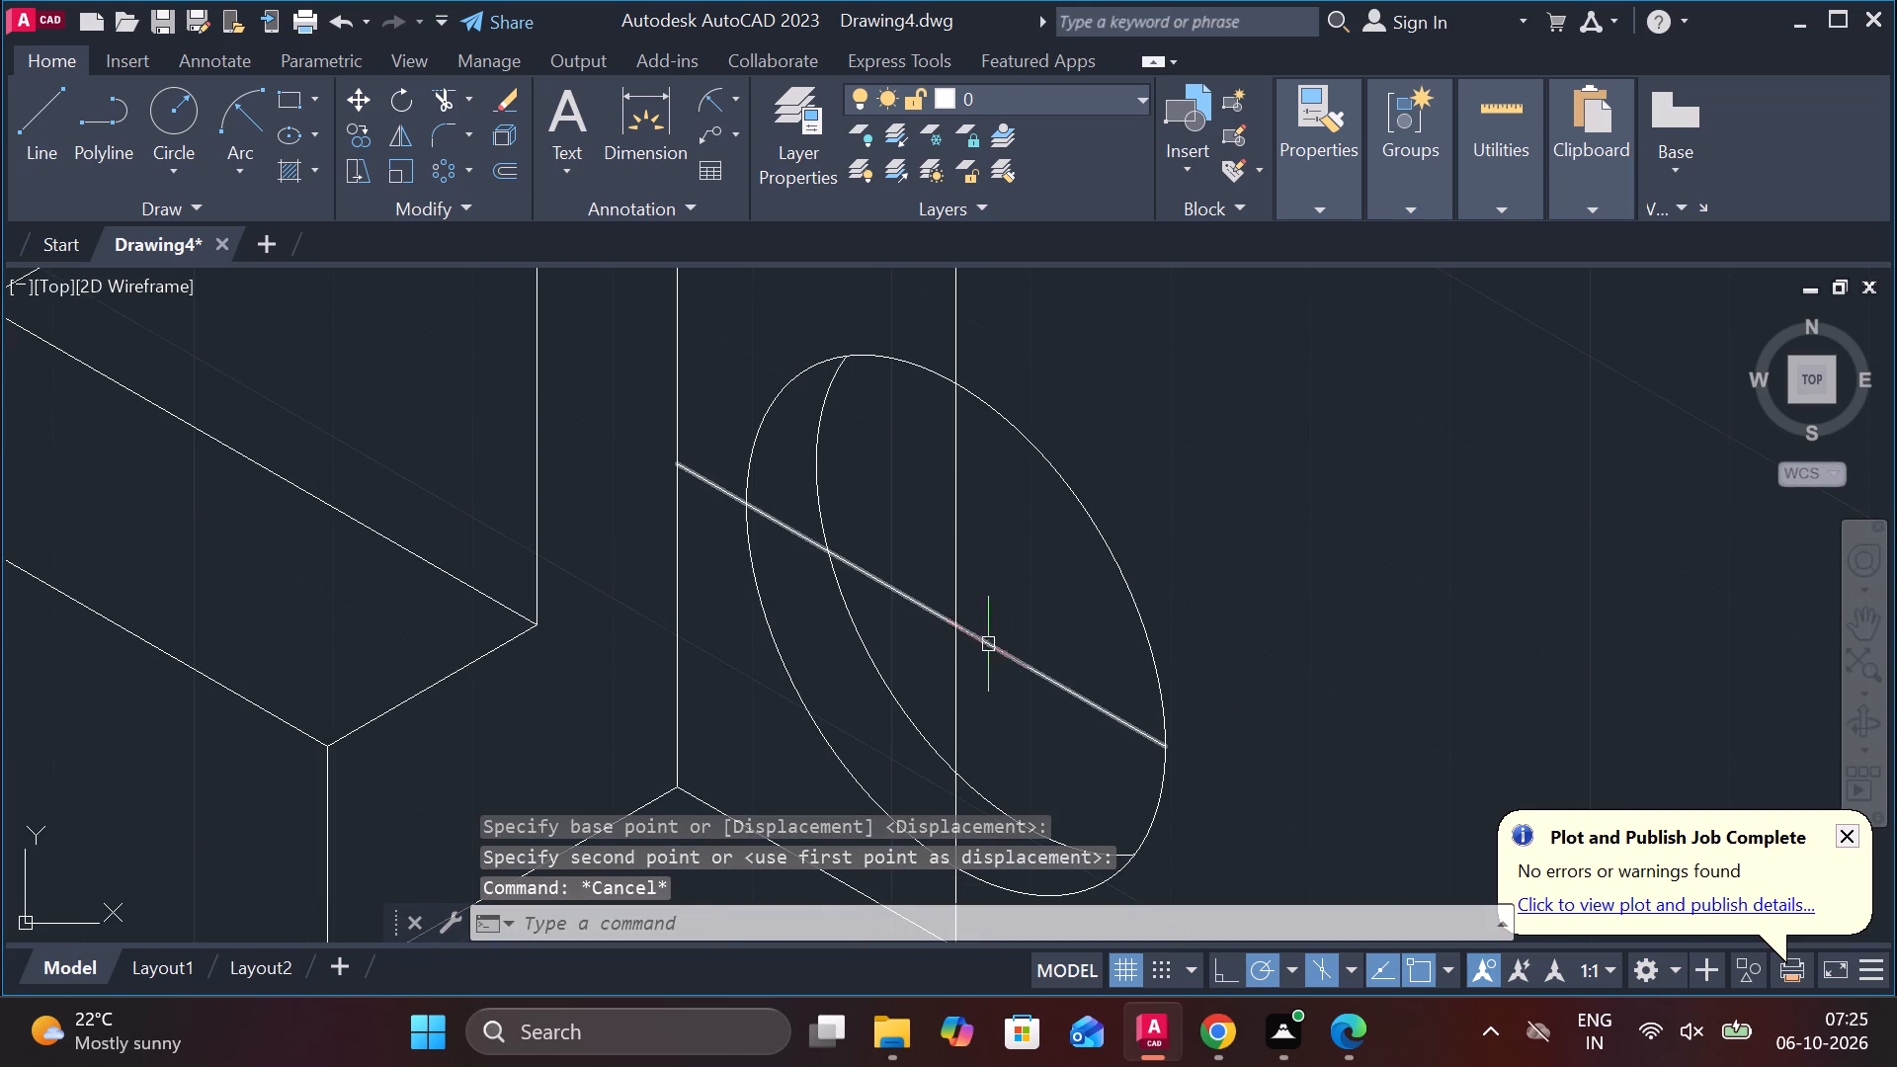
Erase the copied vertical line running through the hole.
scroll(1014, 615, down, 3)
middle_drag(1093, 582, 1070, 581)
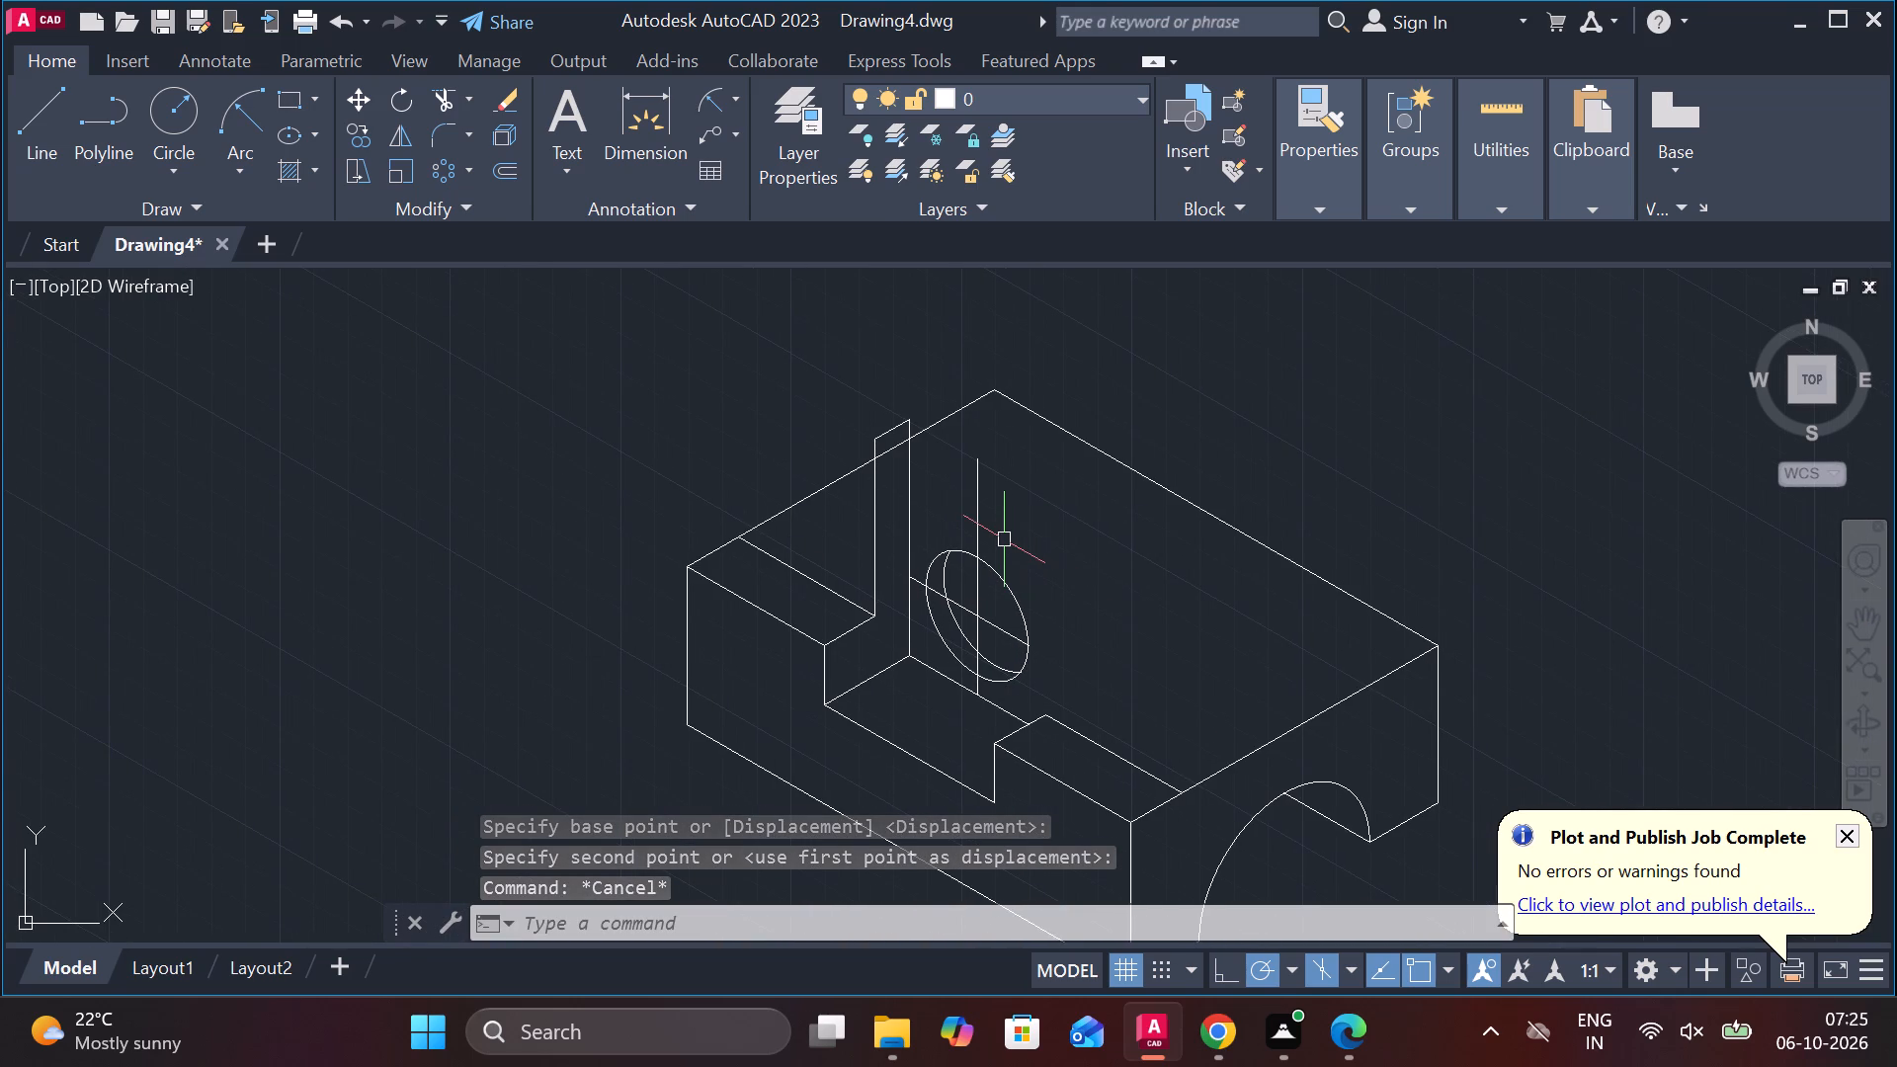
click(973, 502)
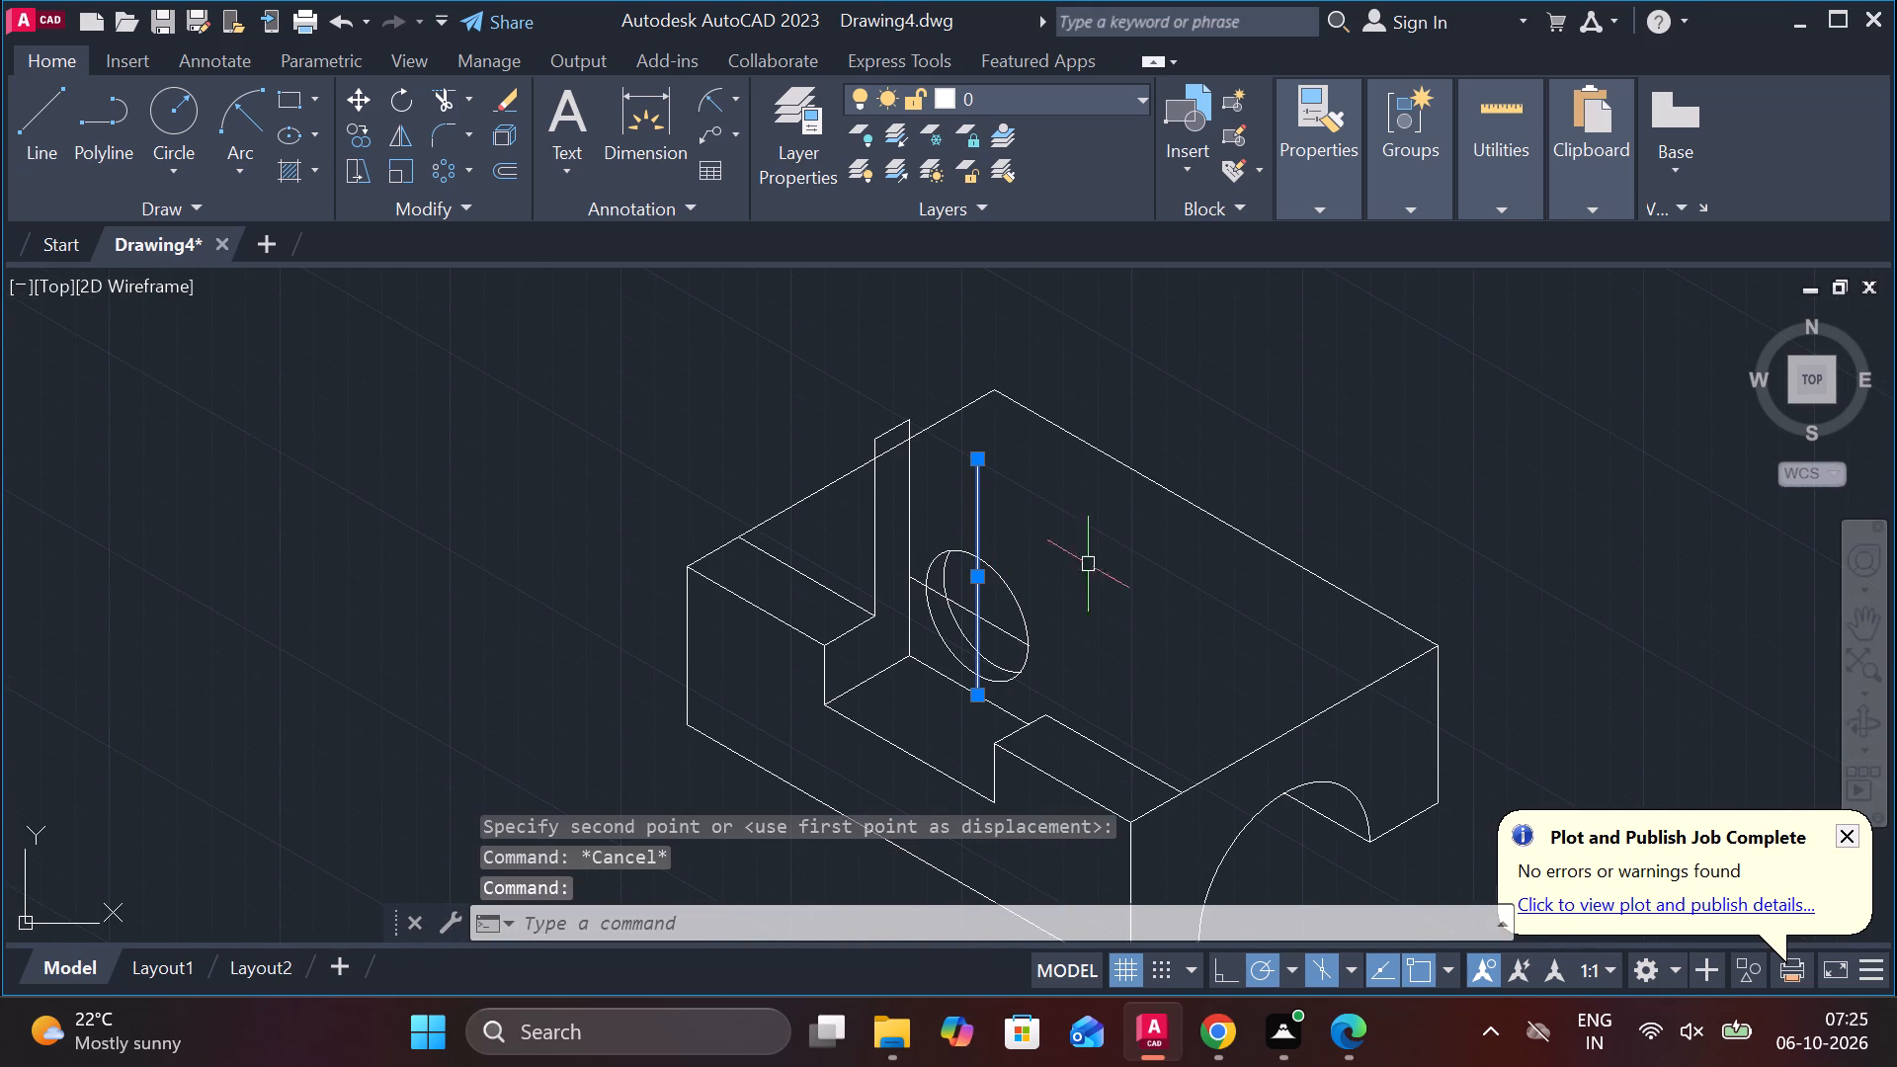
key(e)
key(Return)
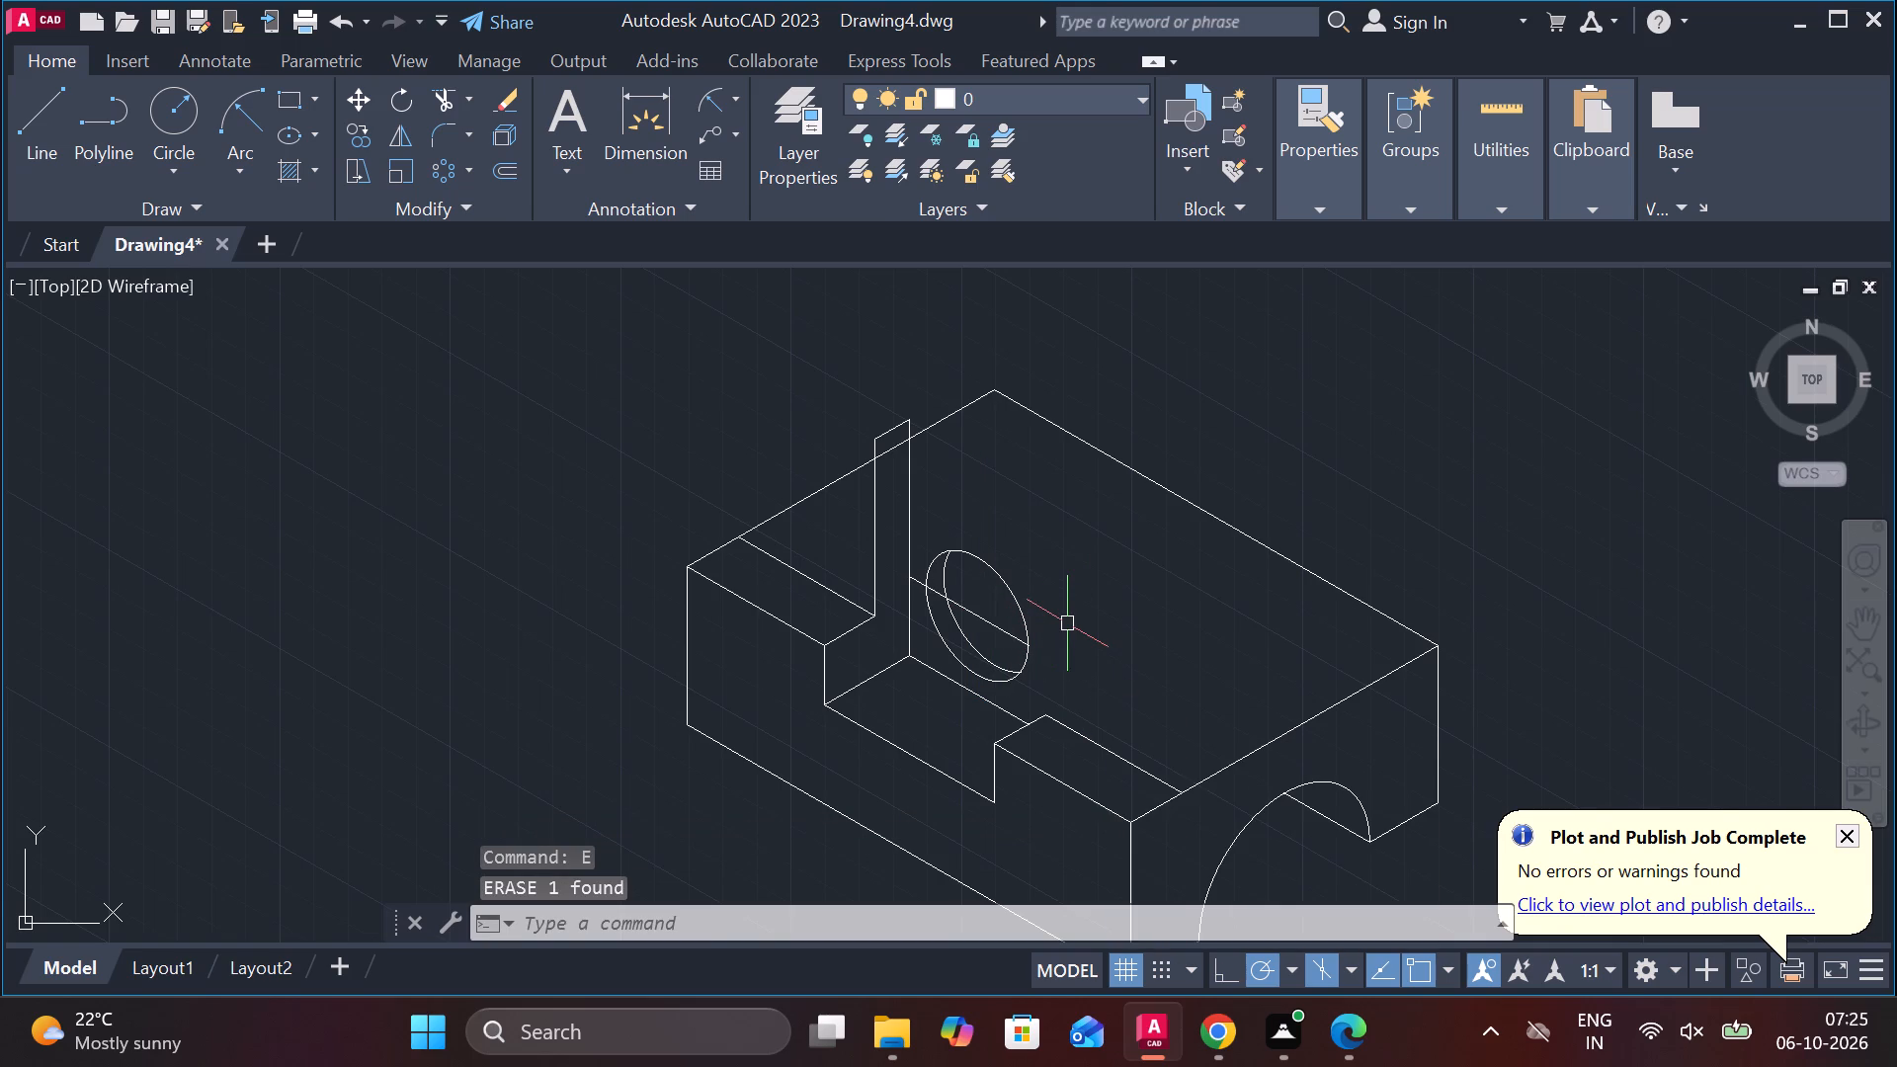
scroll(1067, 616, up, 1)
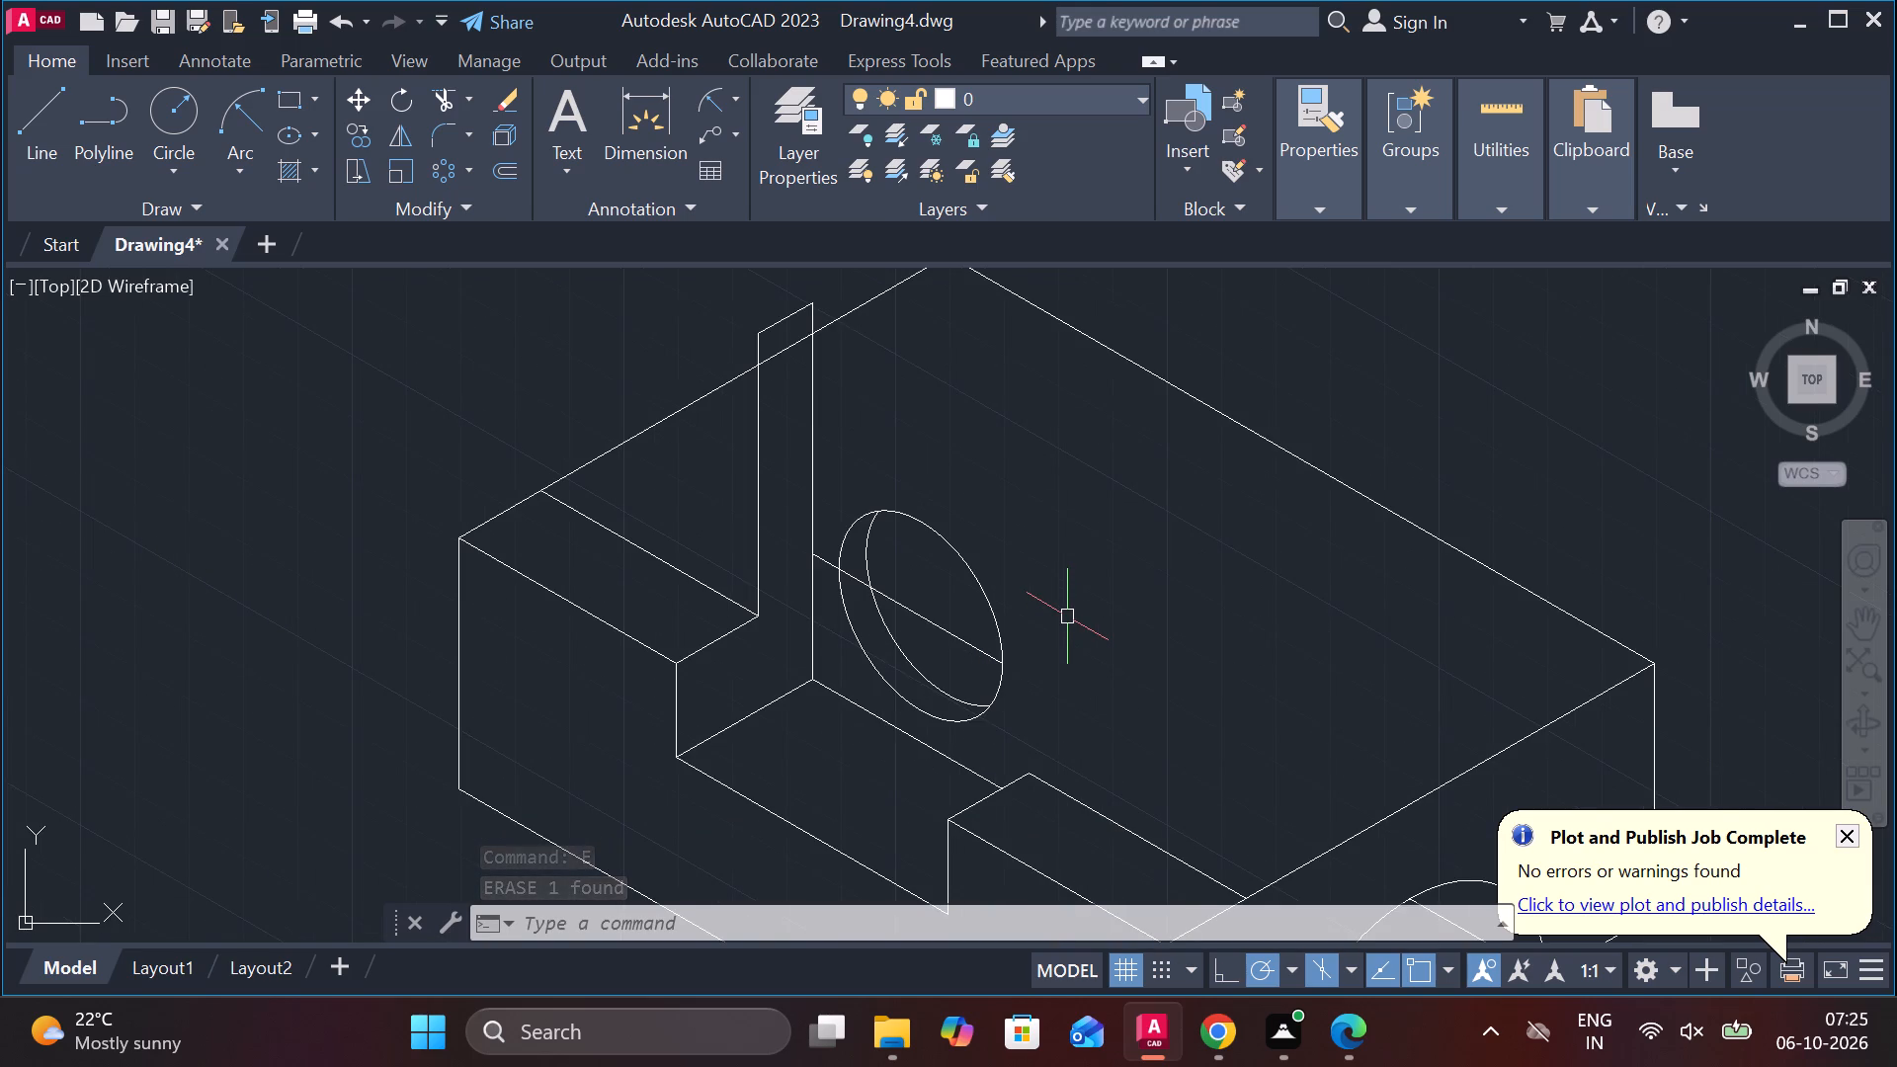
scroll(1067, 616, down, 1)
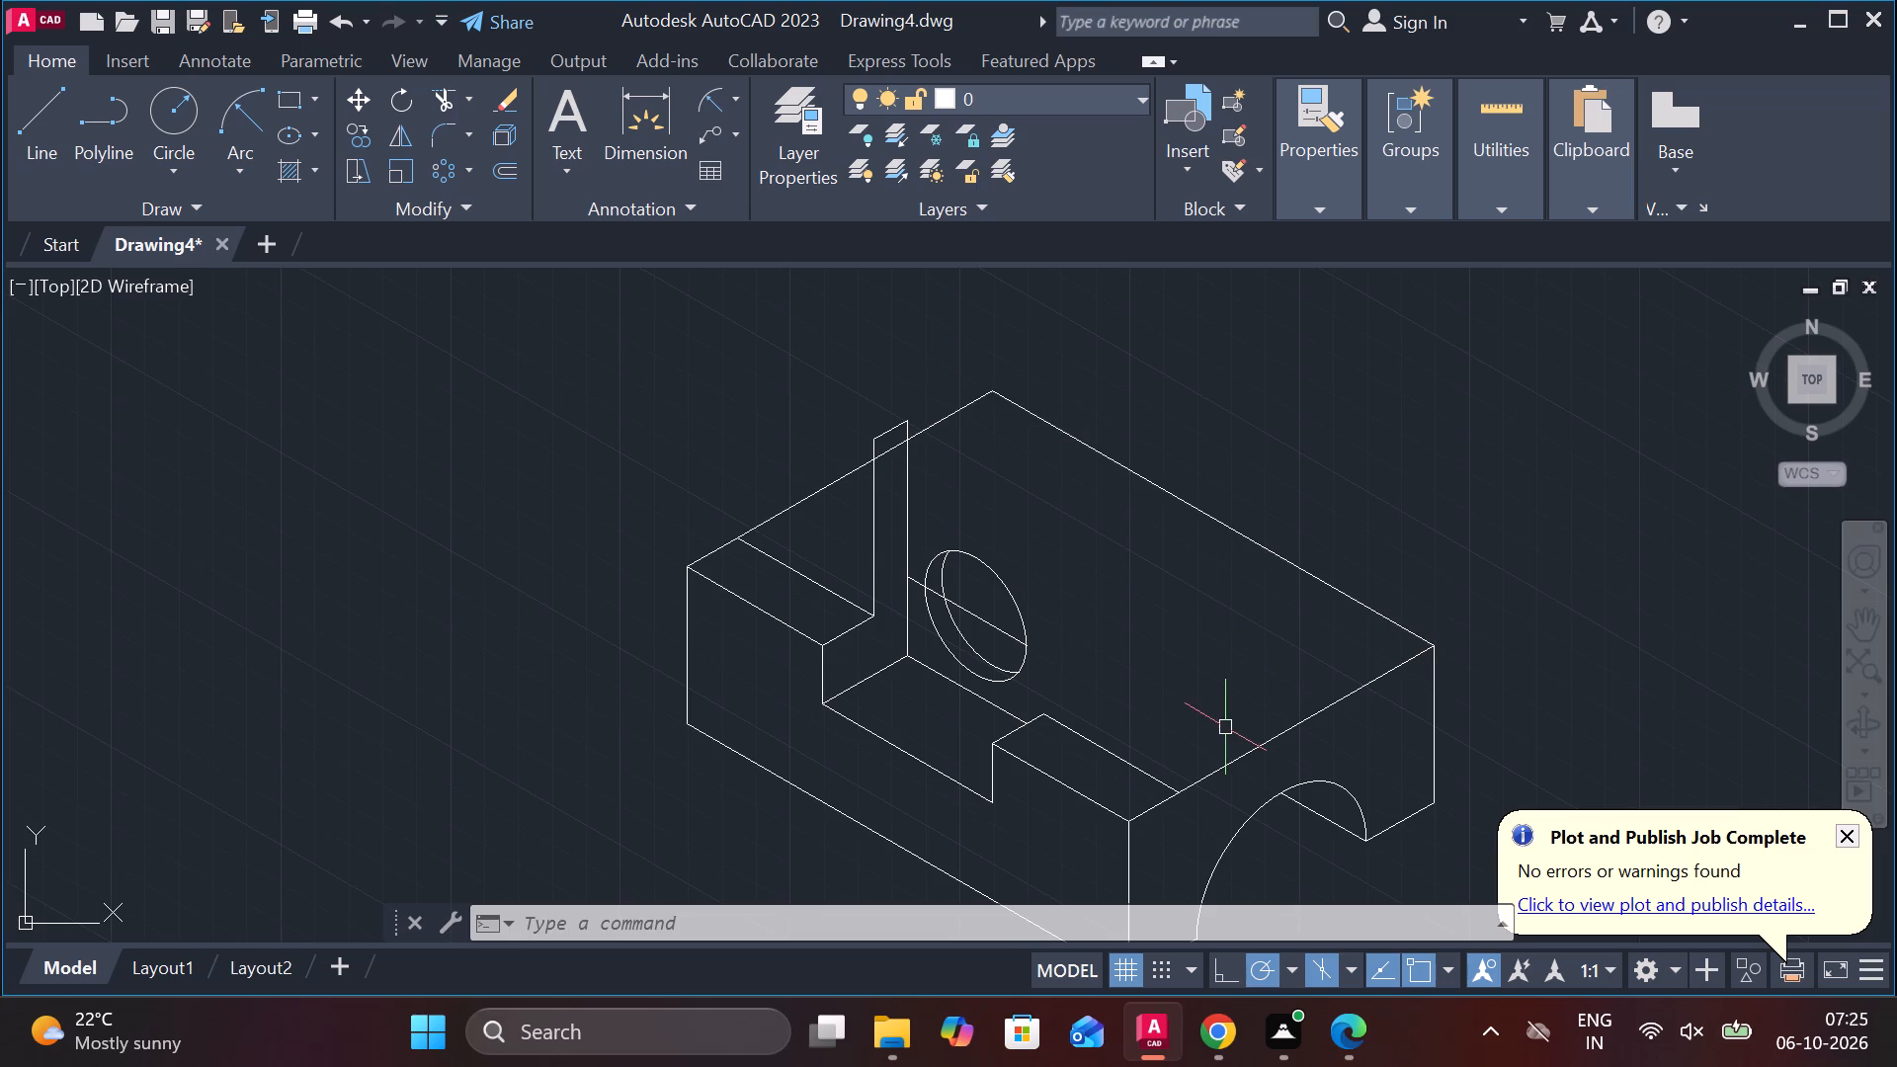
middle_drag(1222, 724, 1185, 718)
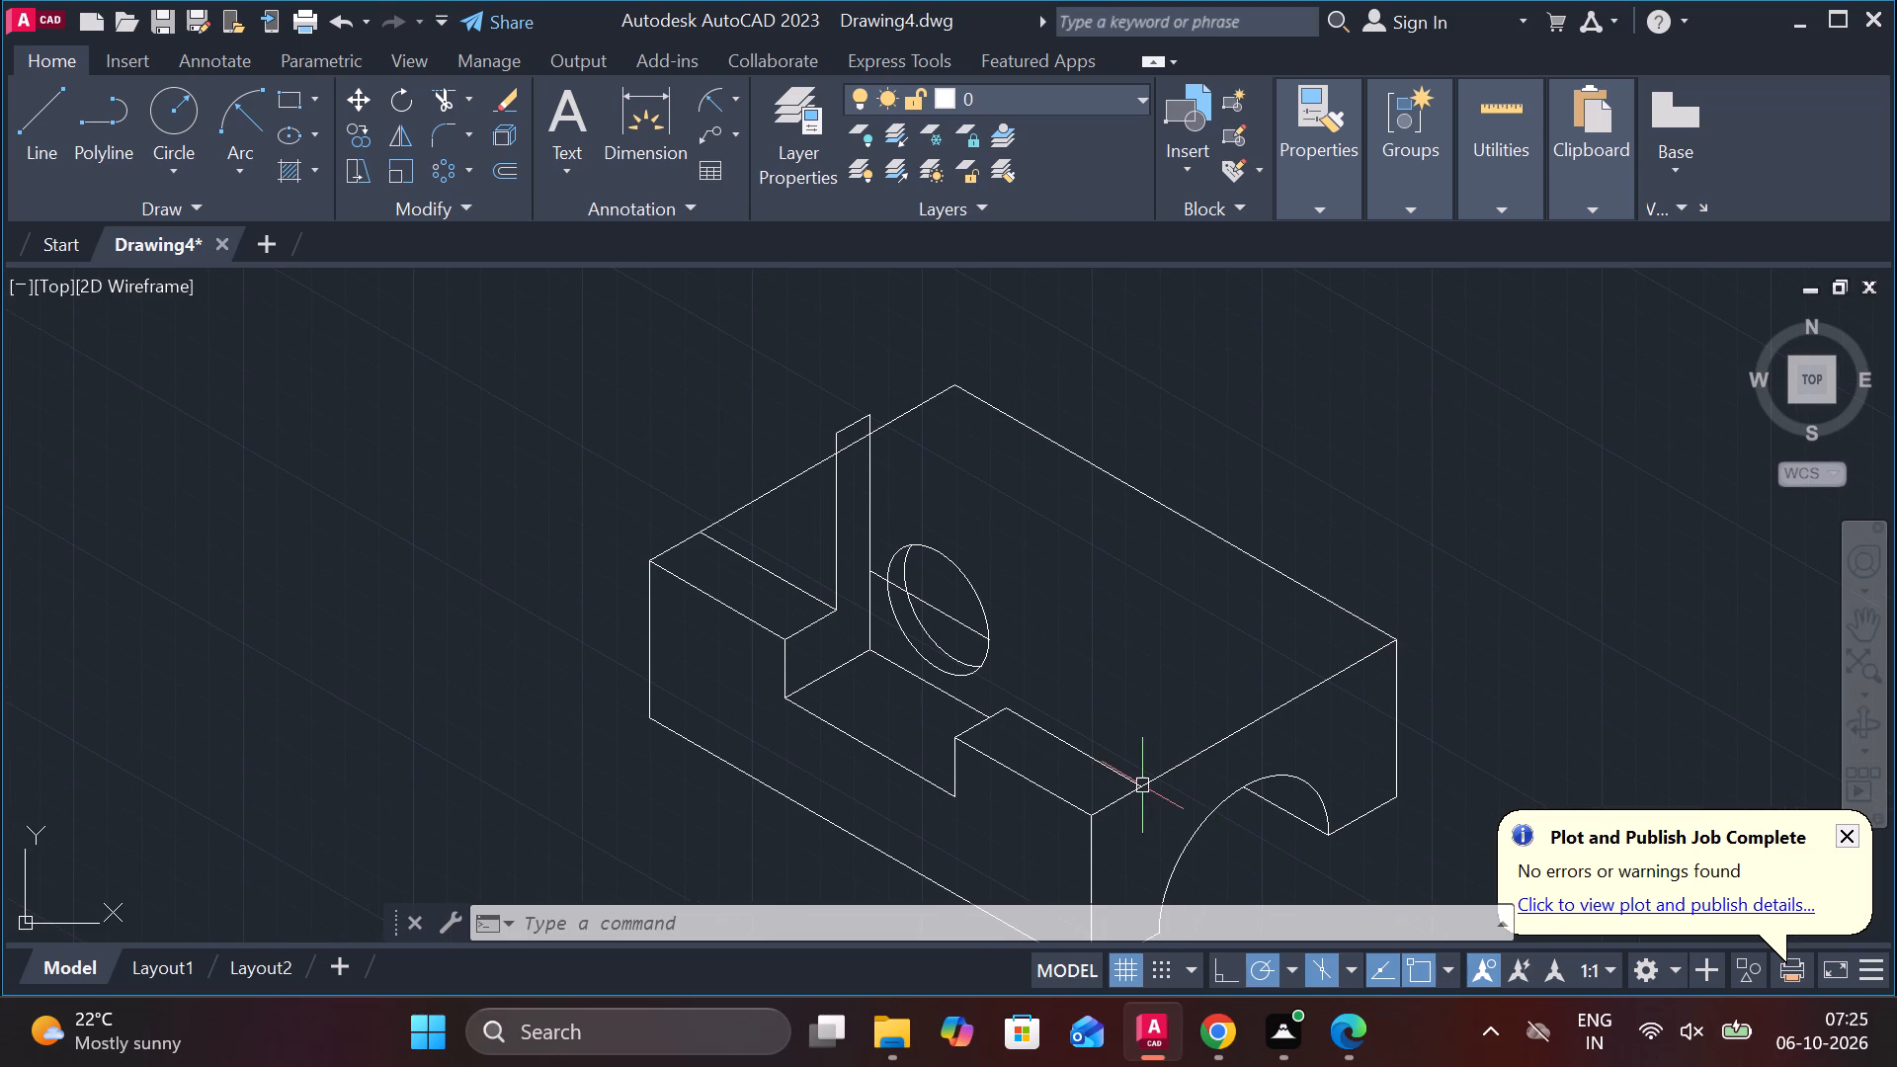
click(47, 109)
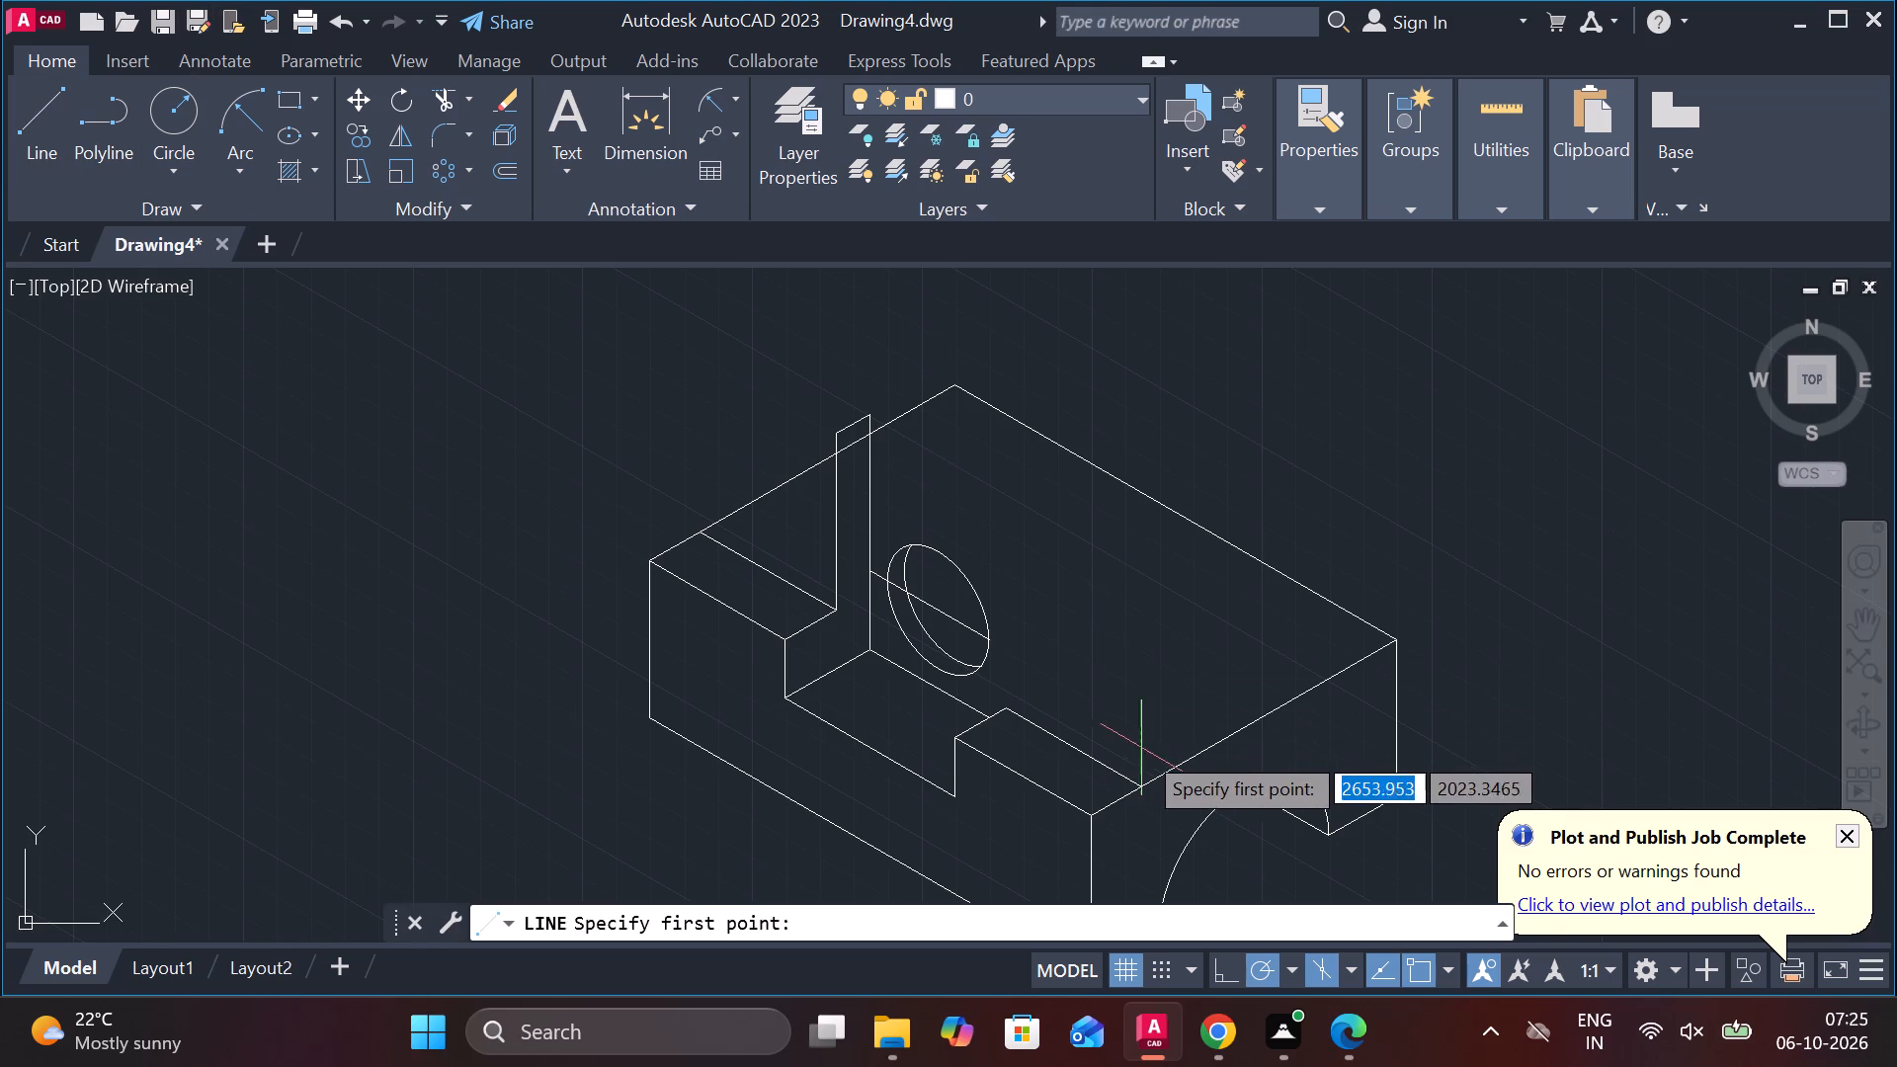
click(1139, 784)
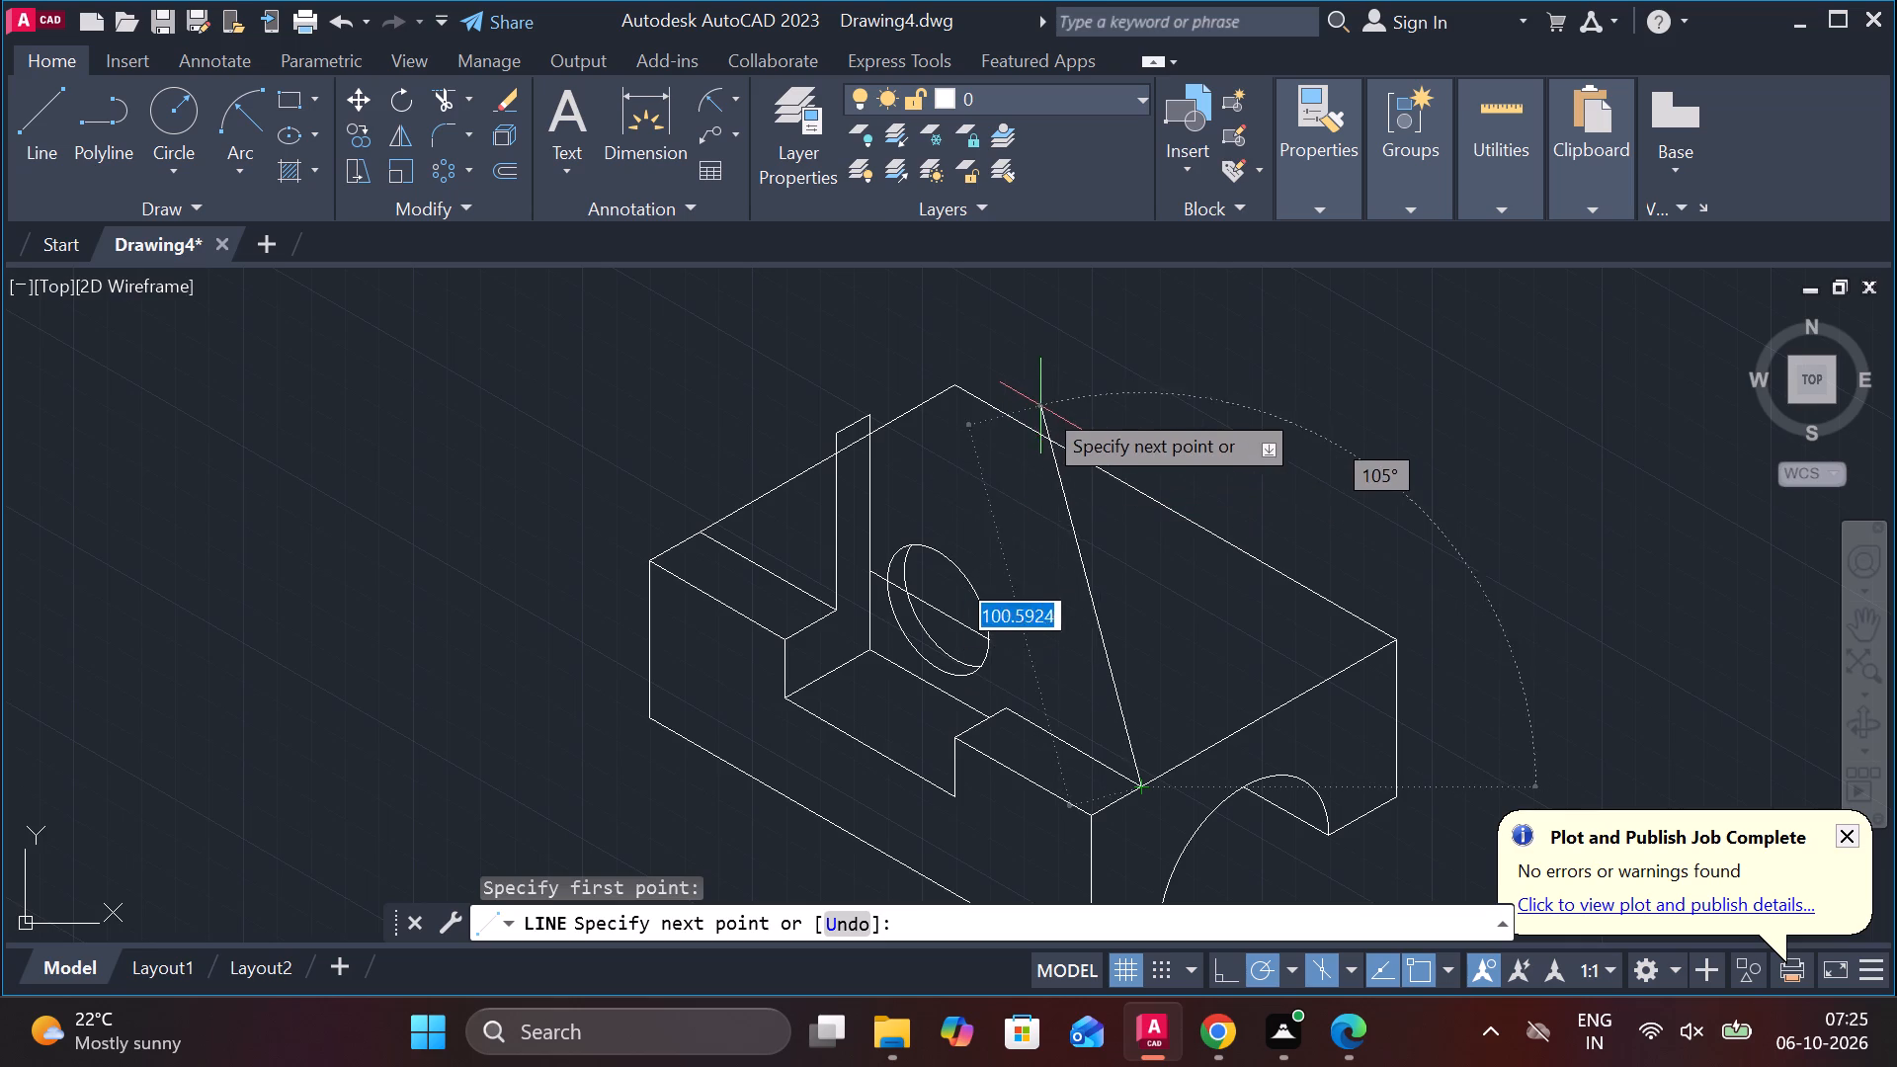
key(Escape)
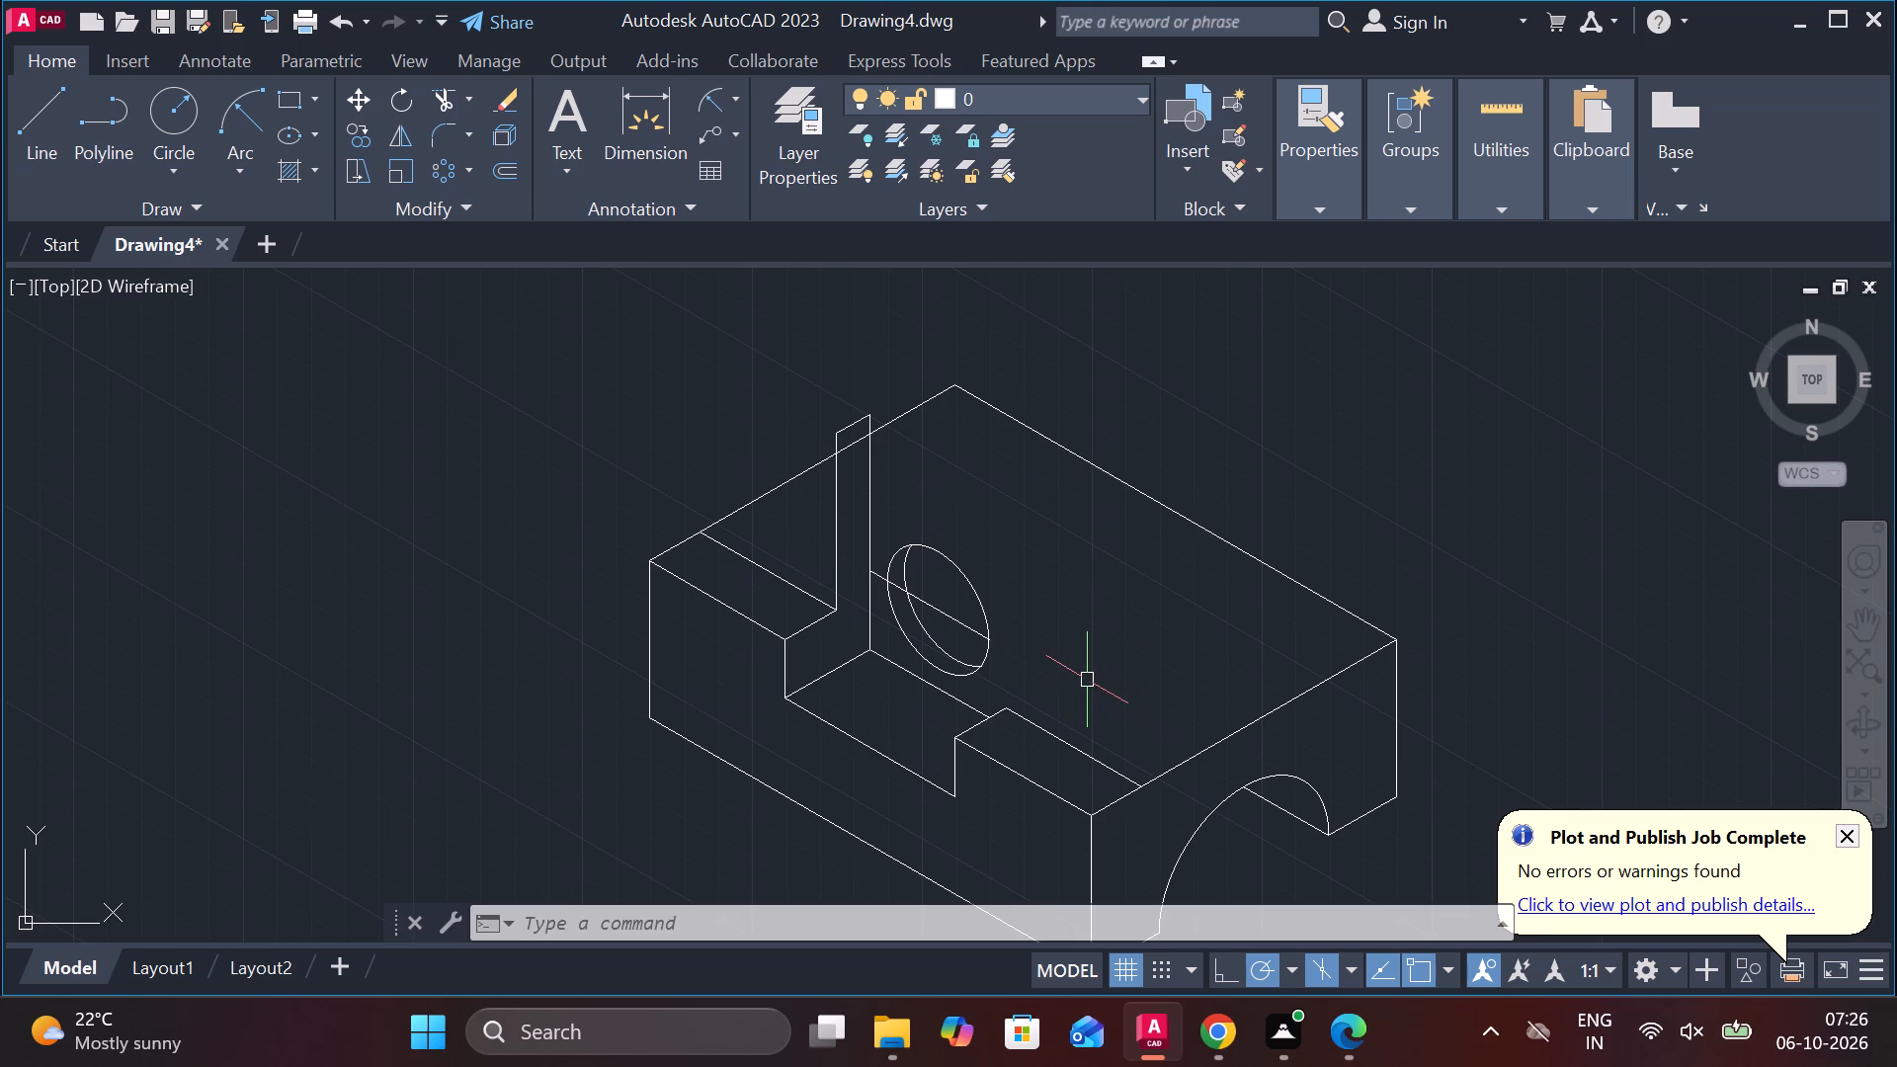
Draw connected lines from the back corner of the step beyond the notch: 55 units up, 10 units at 210°, and about 72 units down.
key(l)
key(Return)
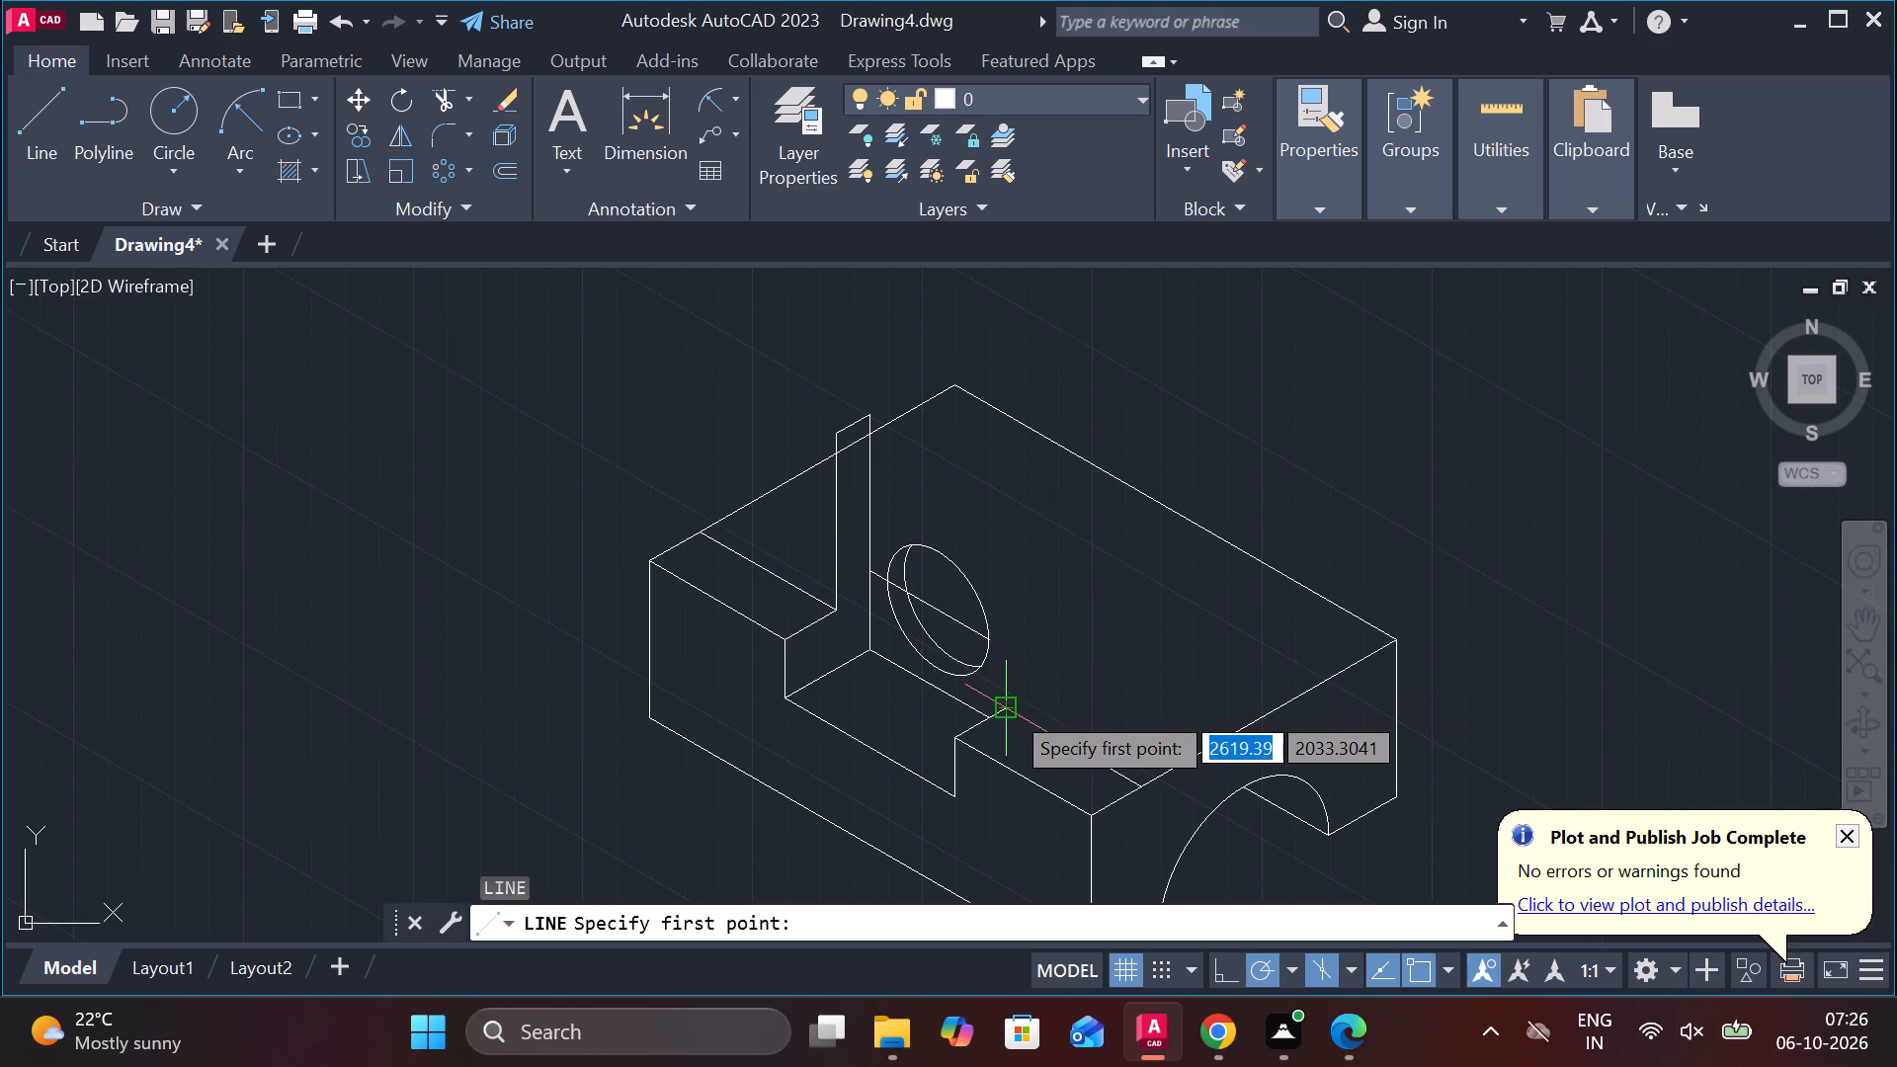
click(1009, 708)
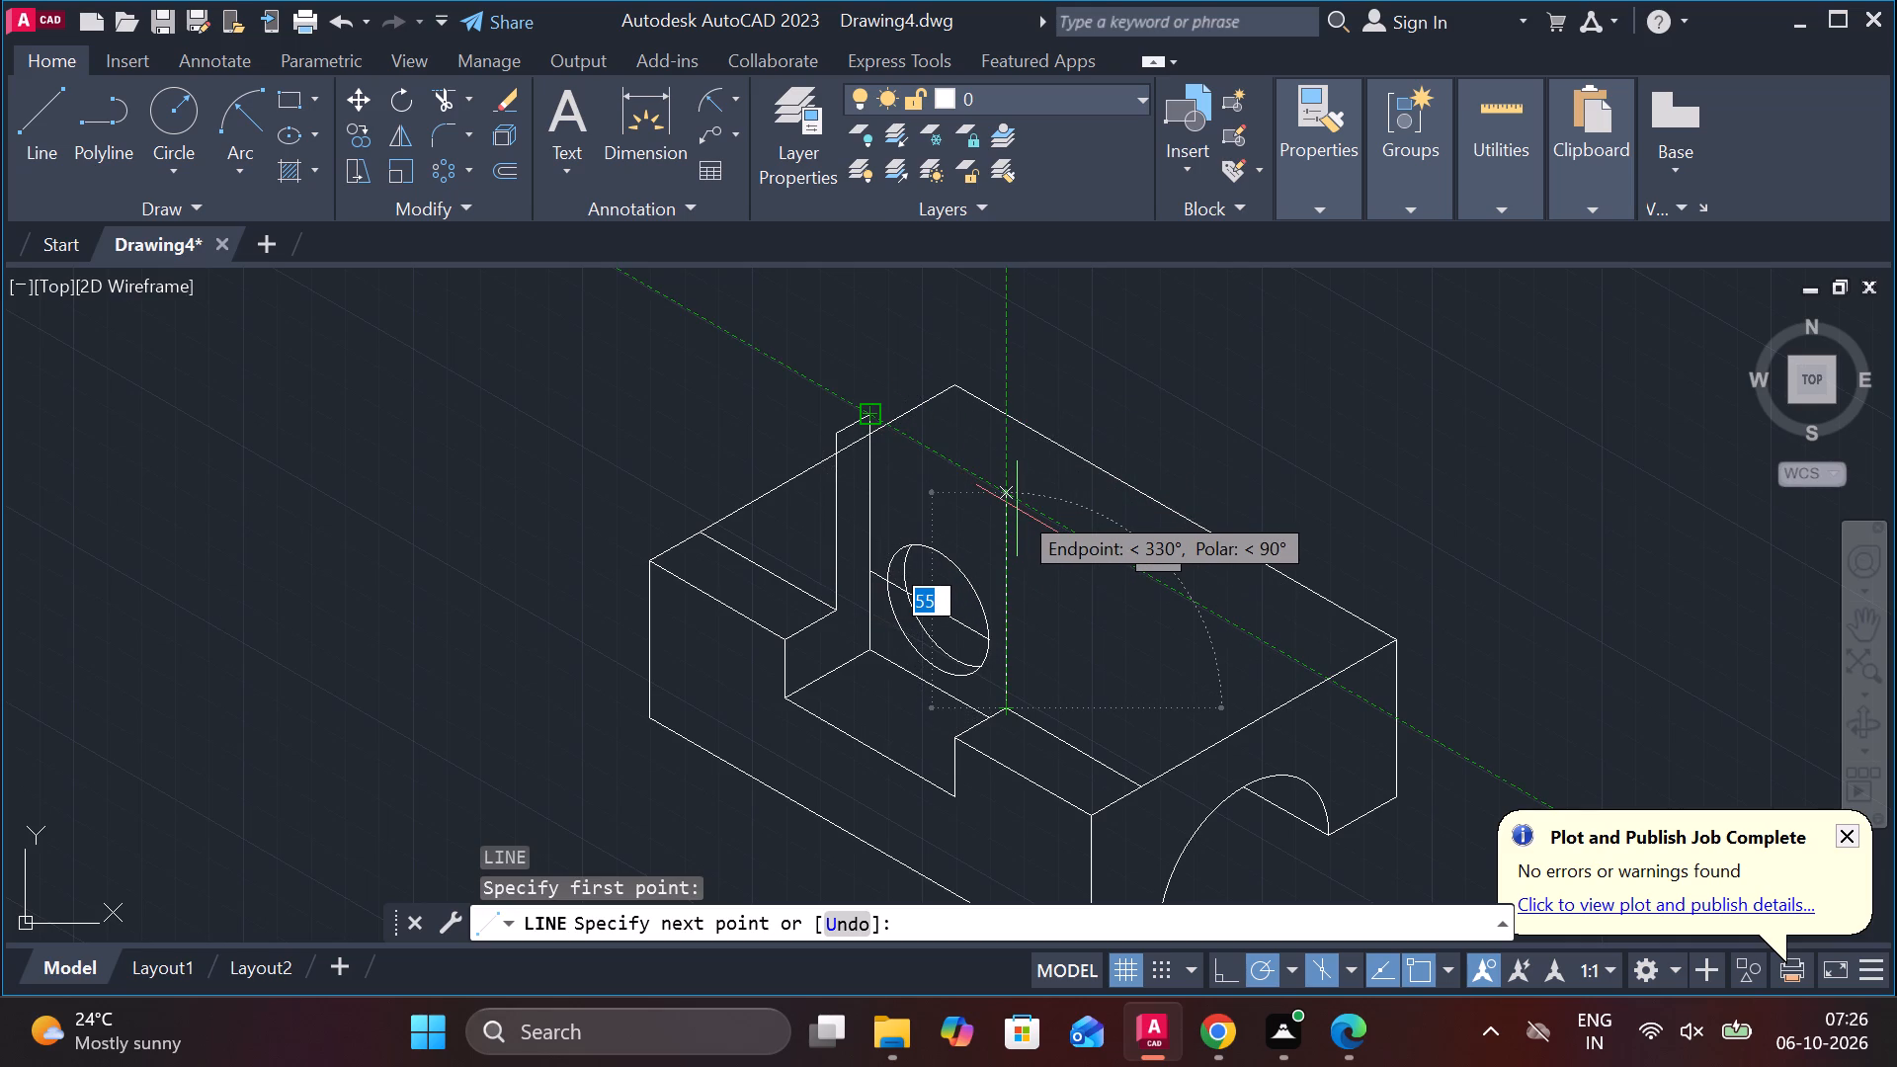
click(1014, 502)
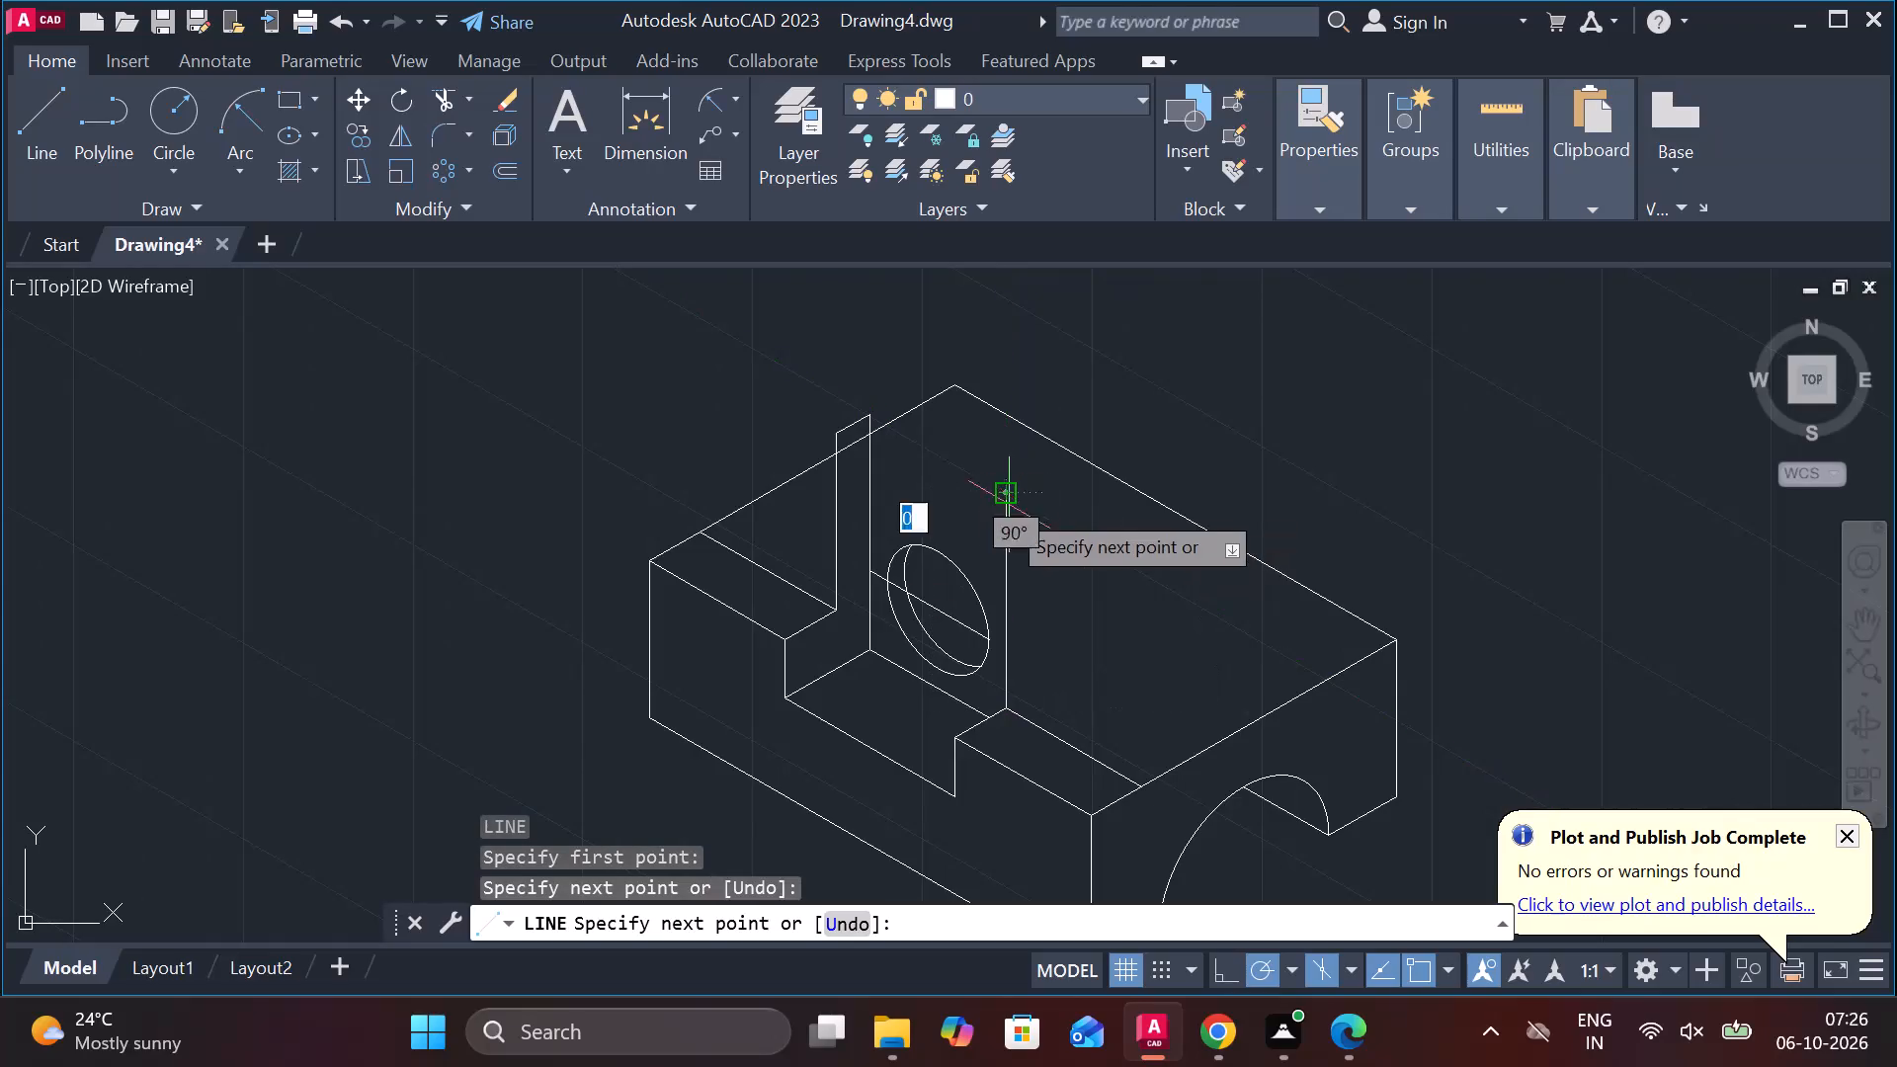
scroll(949, 495, up, 2)
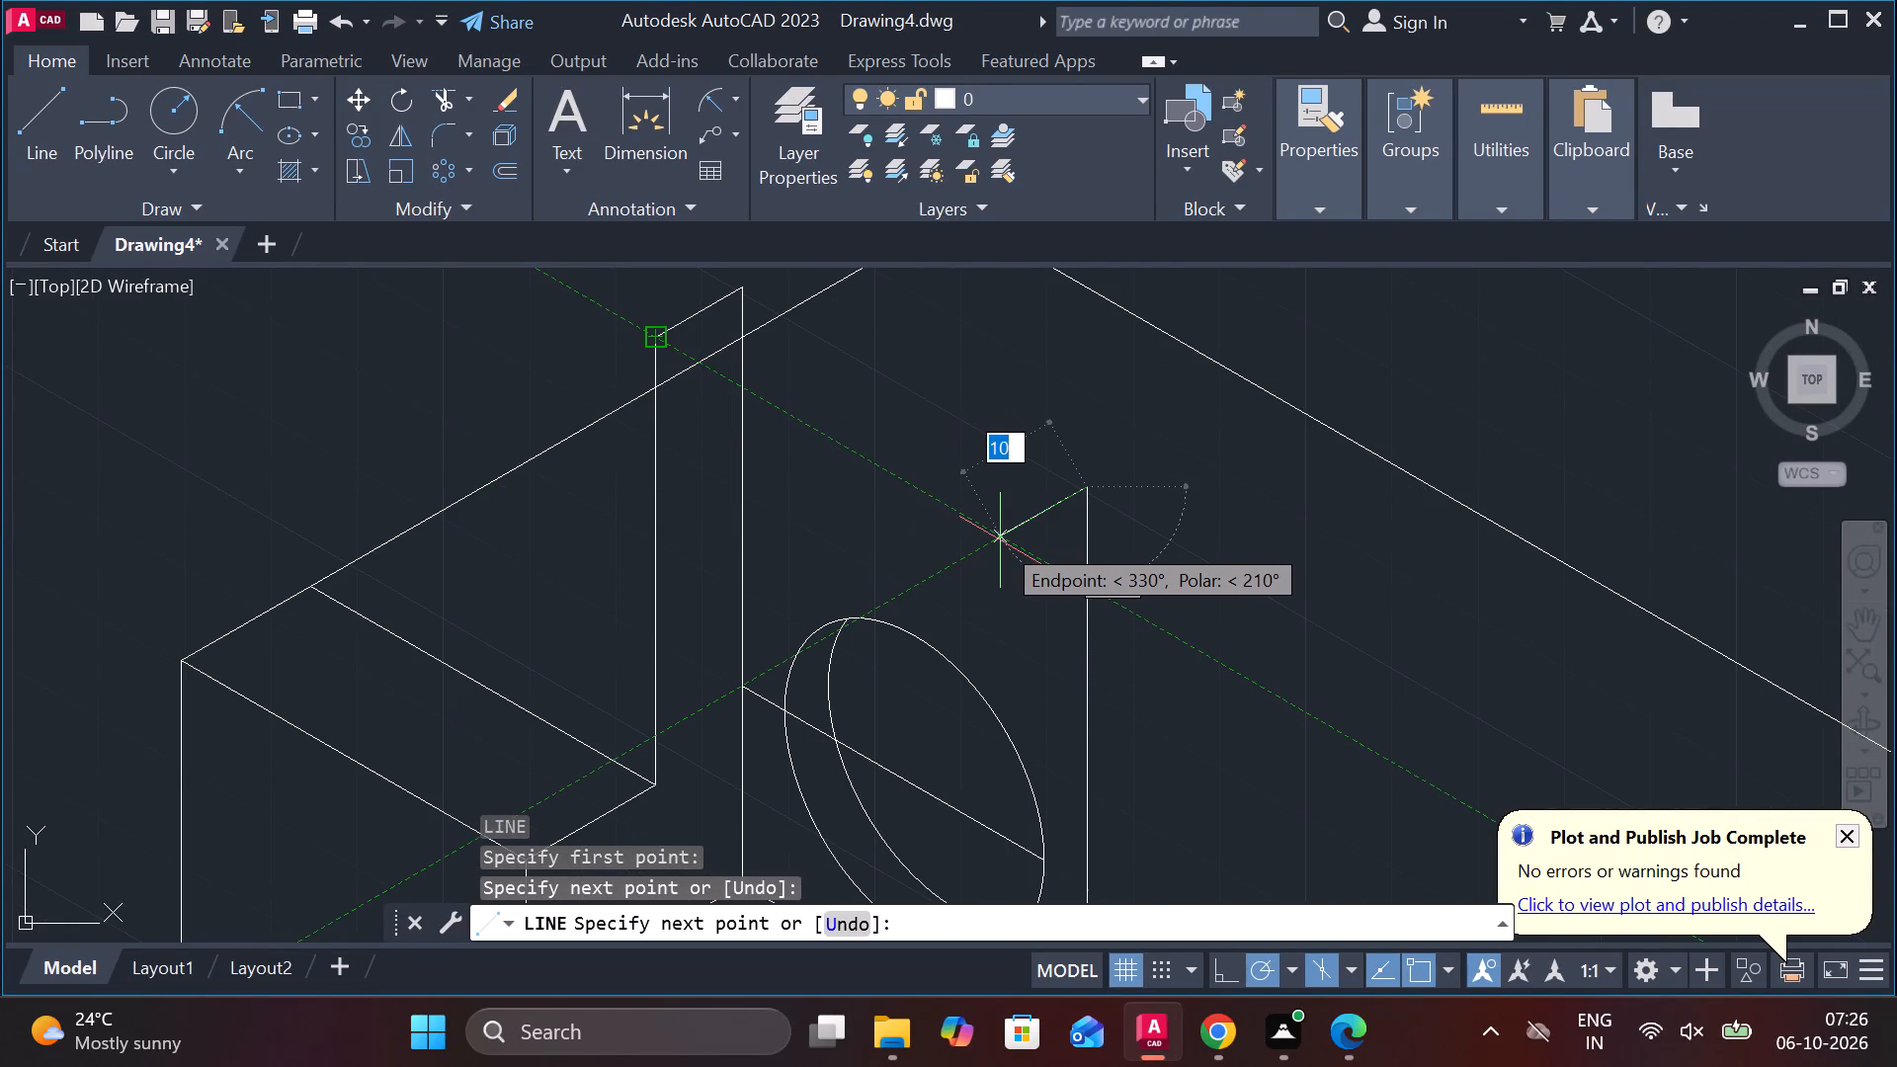
click(1000, 540)
middle_drag(1020, 653, 981, 418)
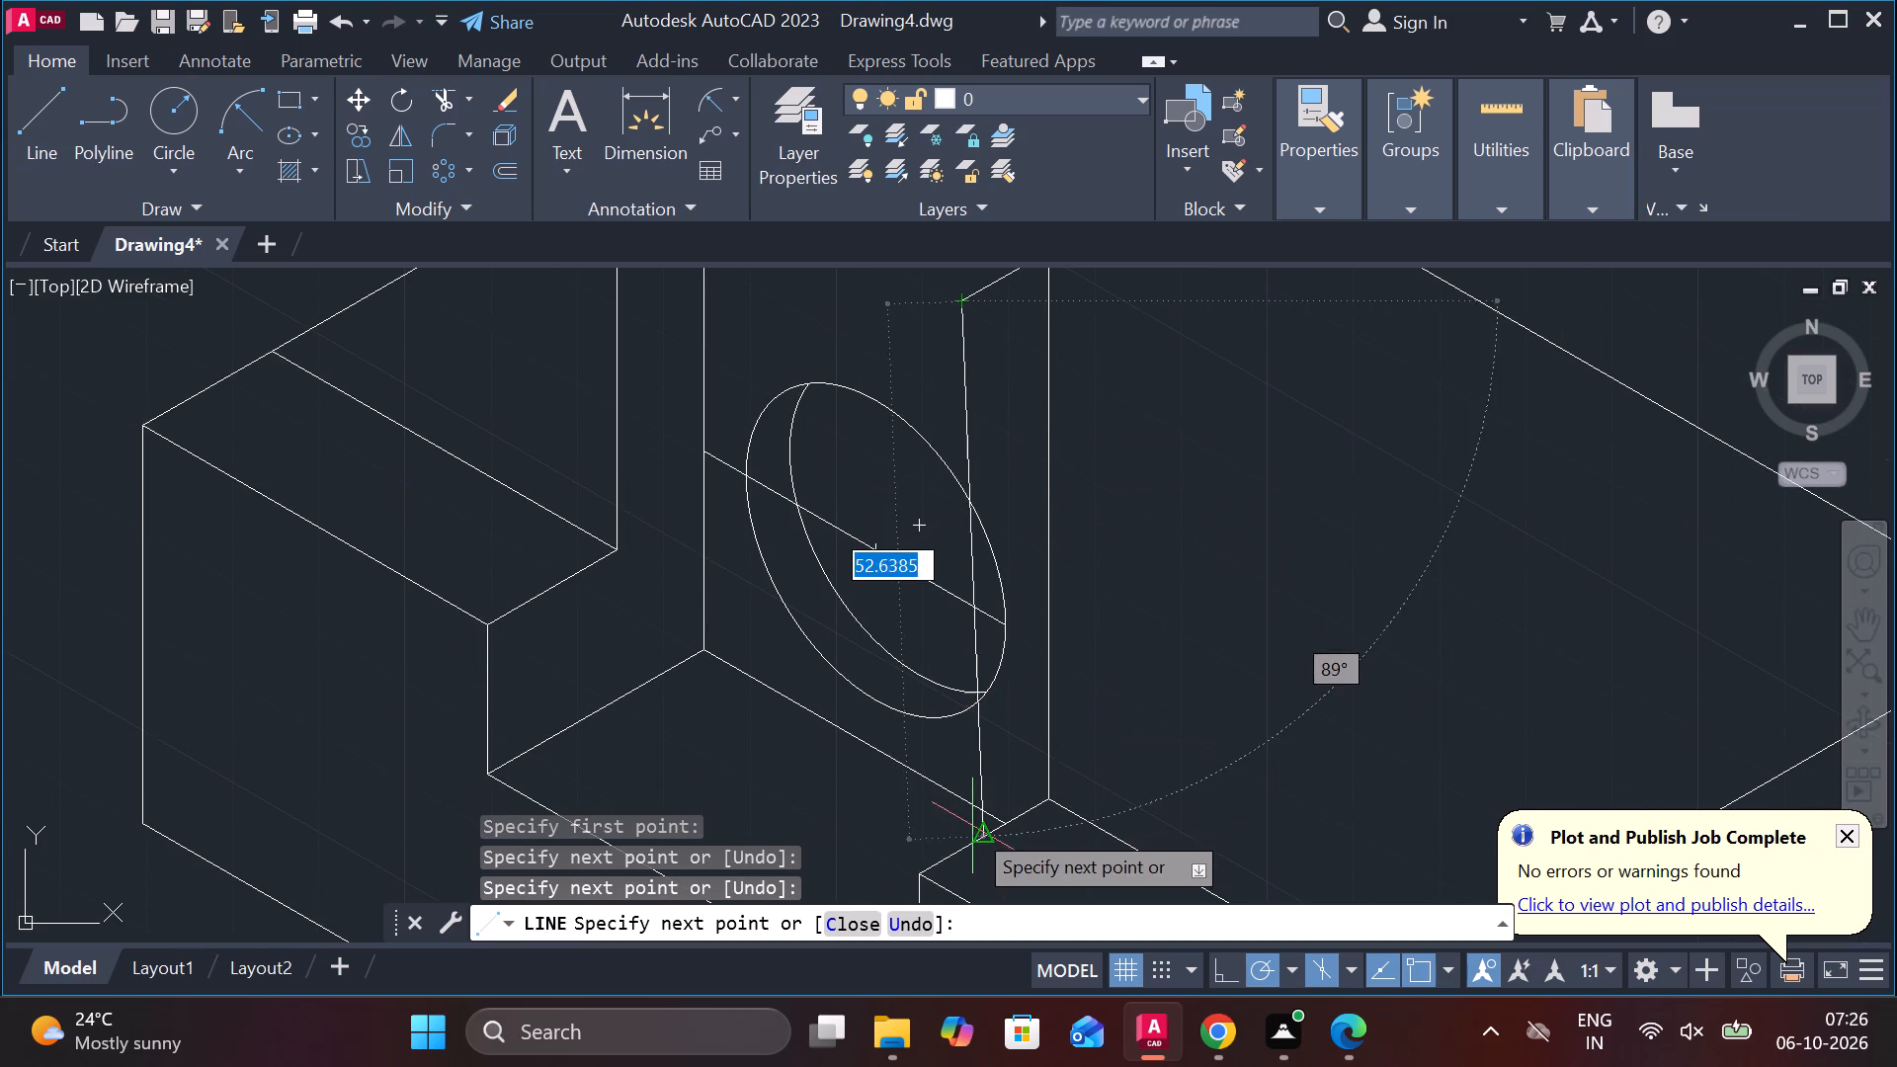
middle_drag(966, 836, 963, 655)
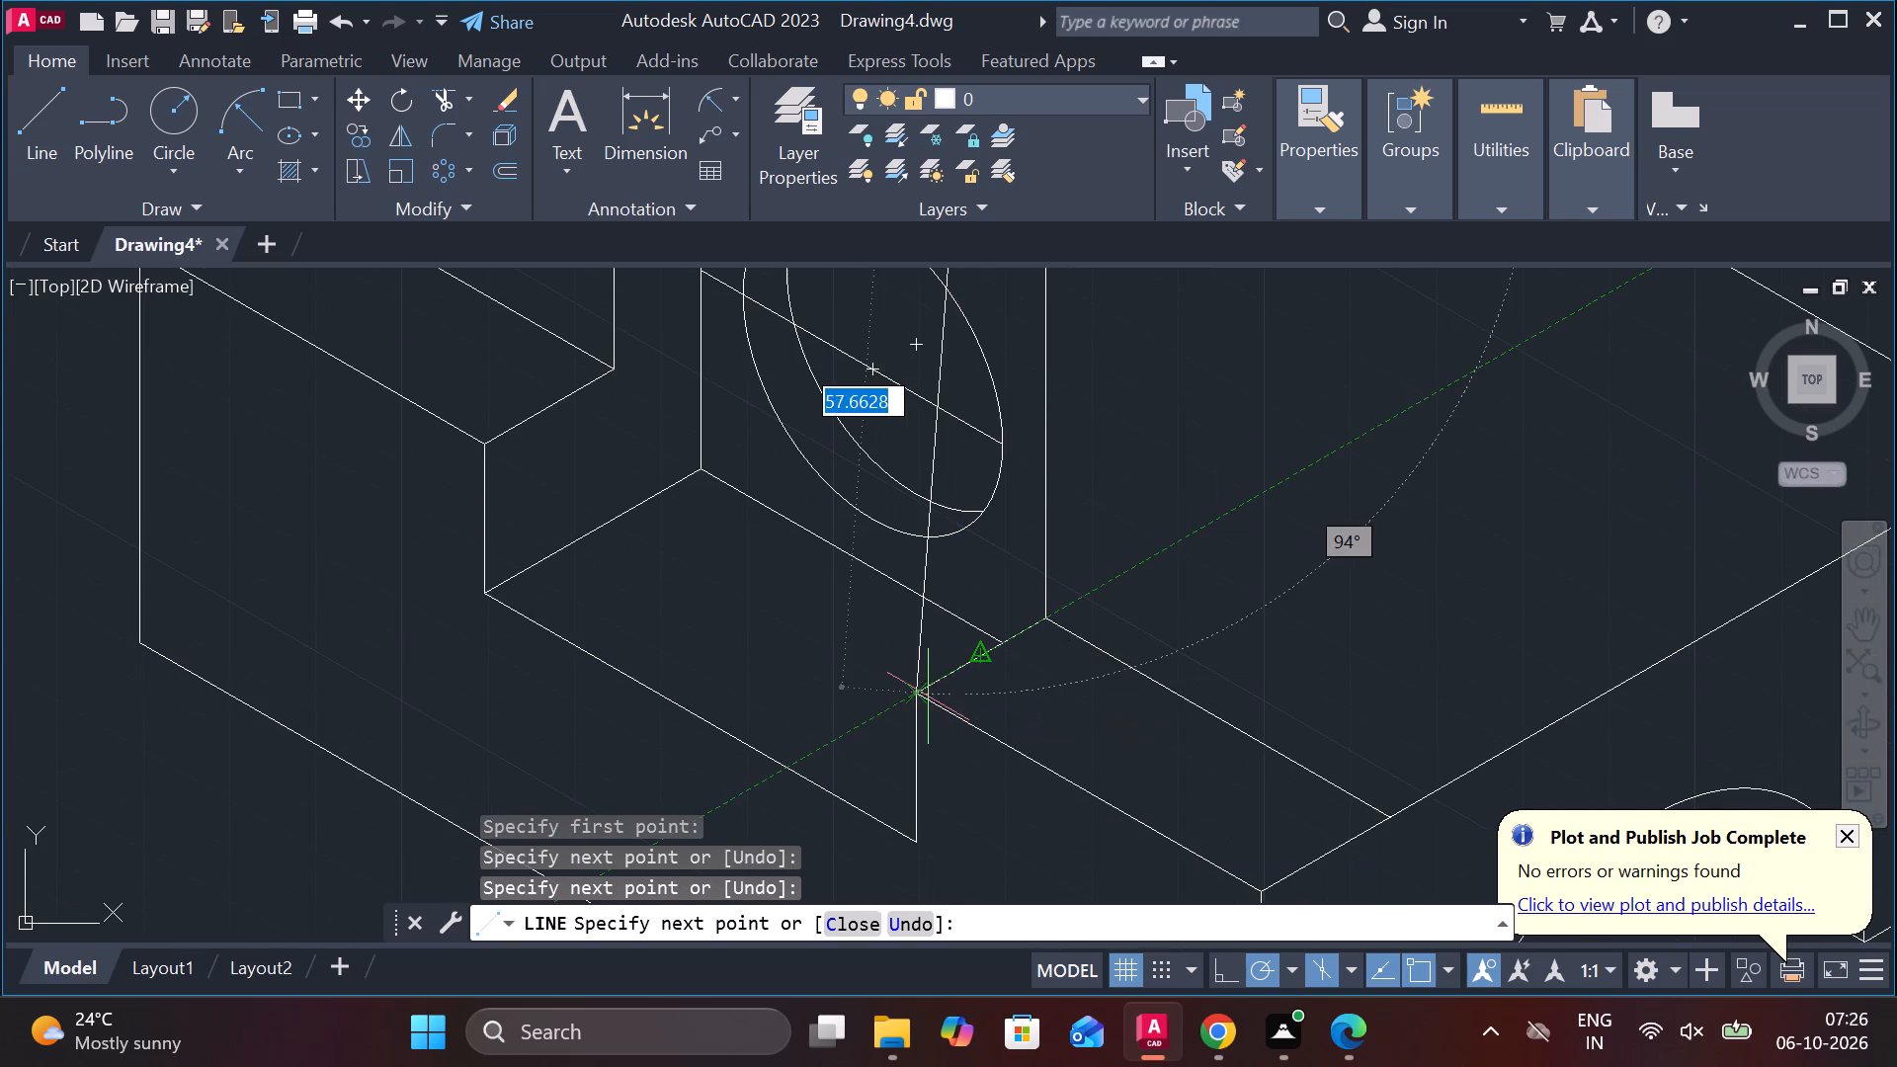
click(960, 838)
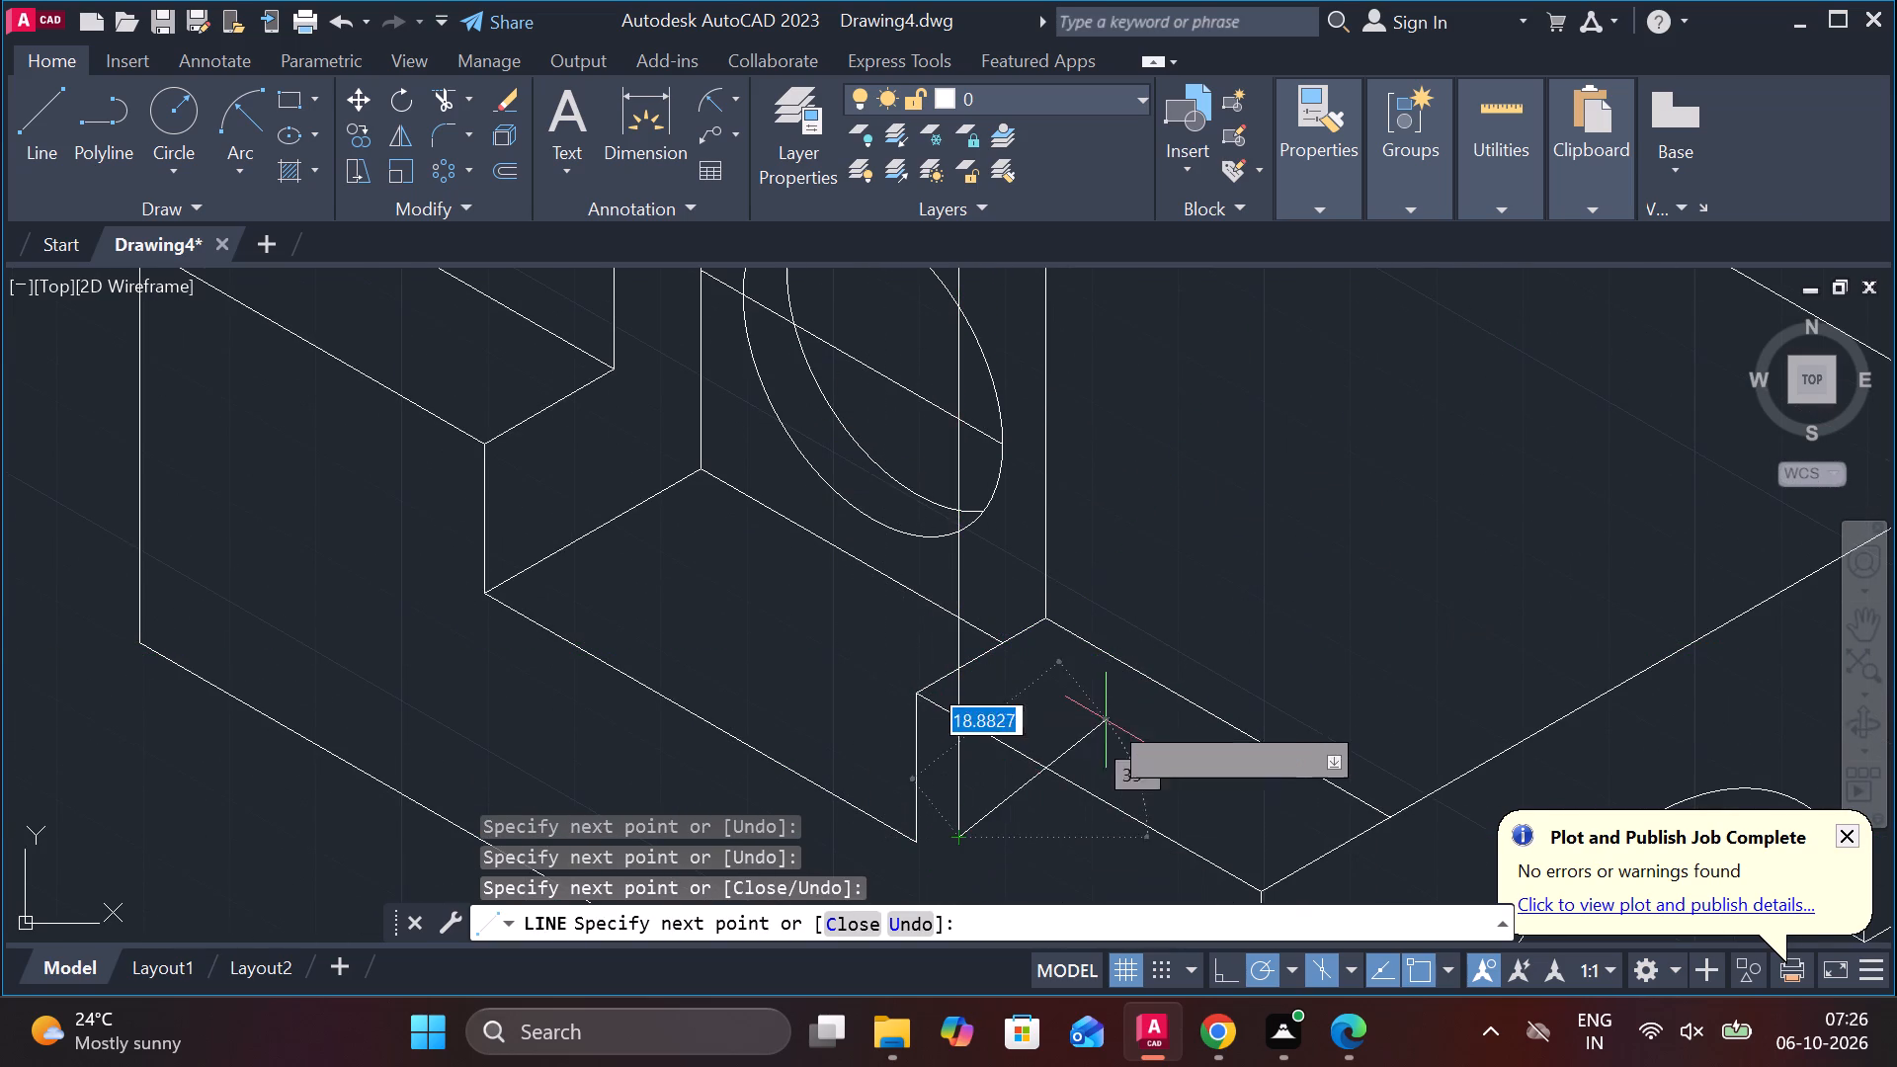
key(Escape)
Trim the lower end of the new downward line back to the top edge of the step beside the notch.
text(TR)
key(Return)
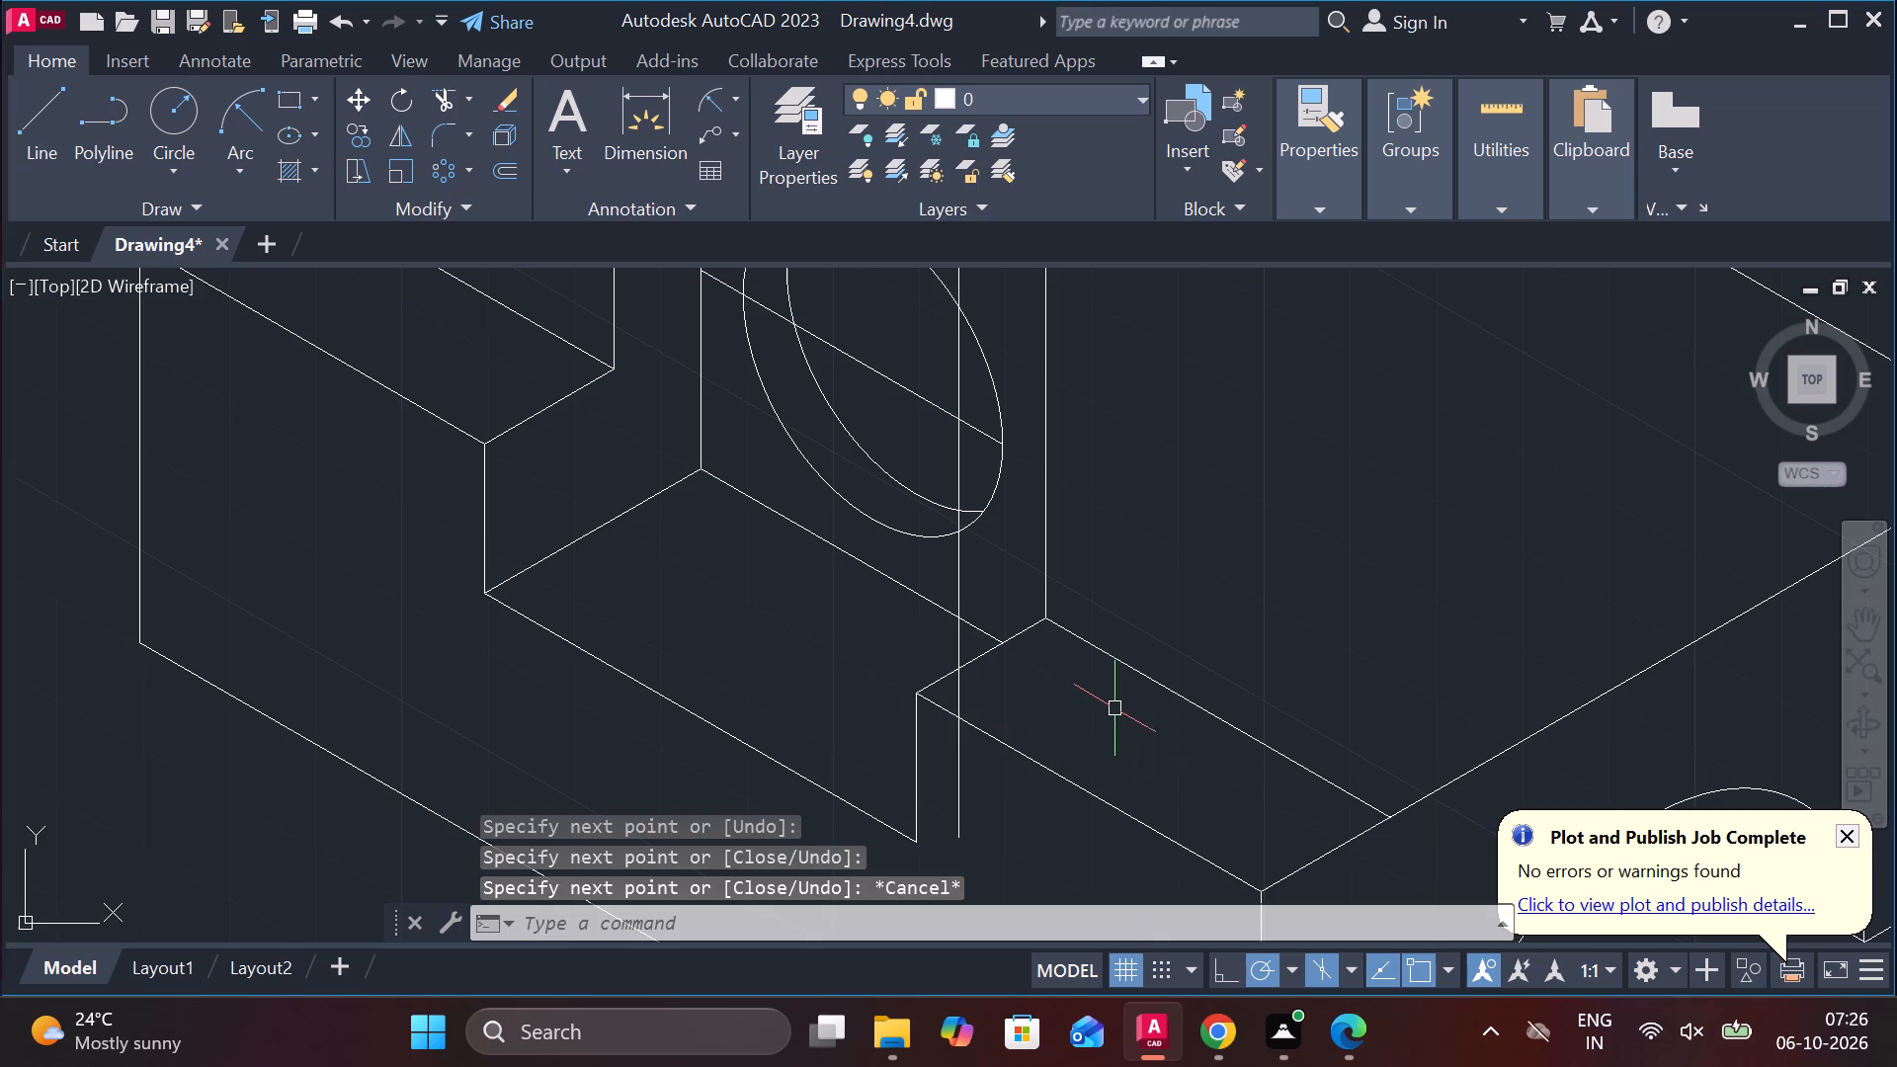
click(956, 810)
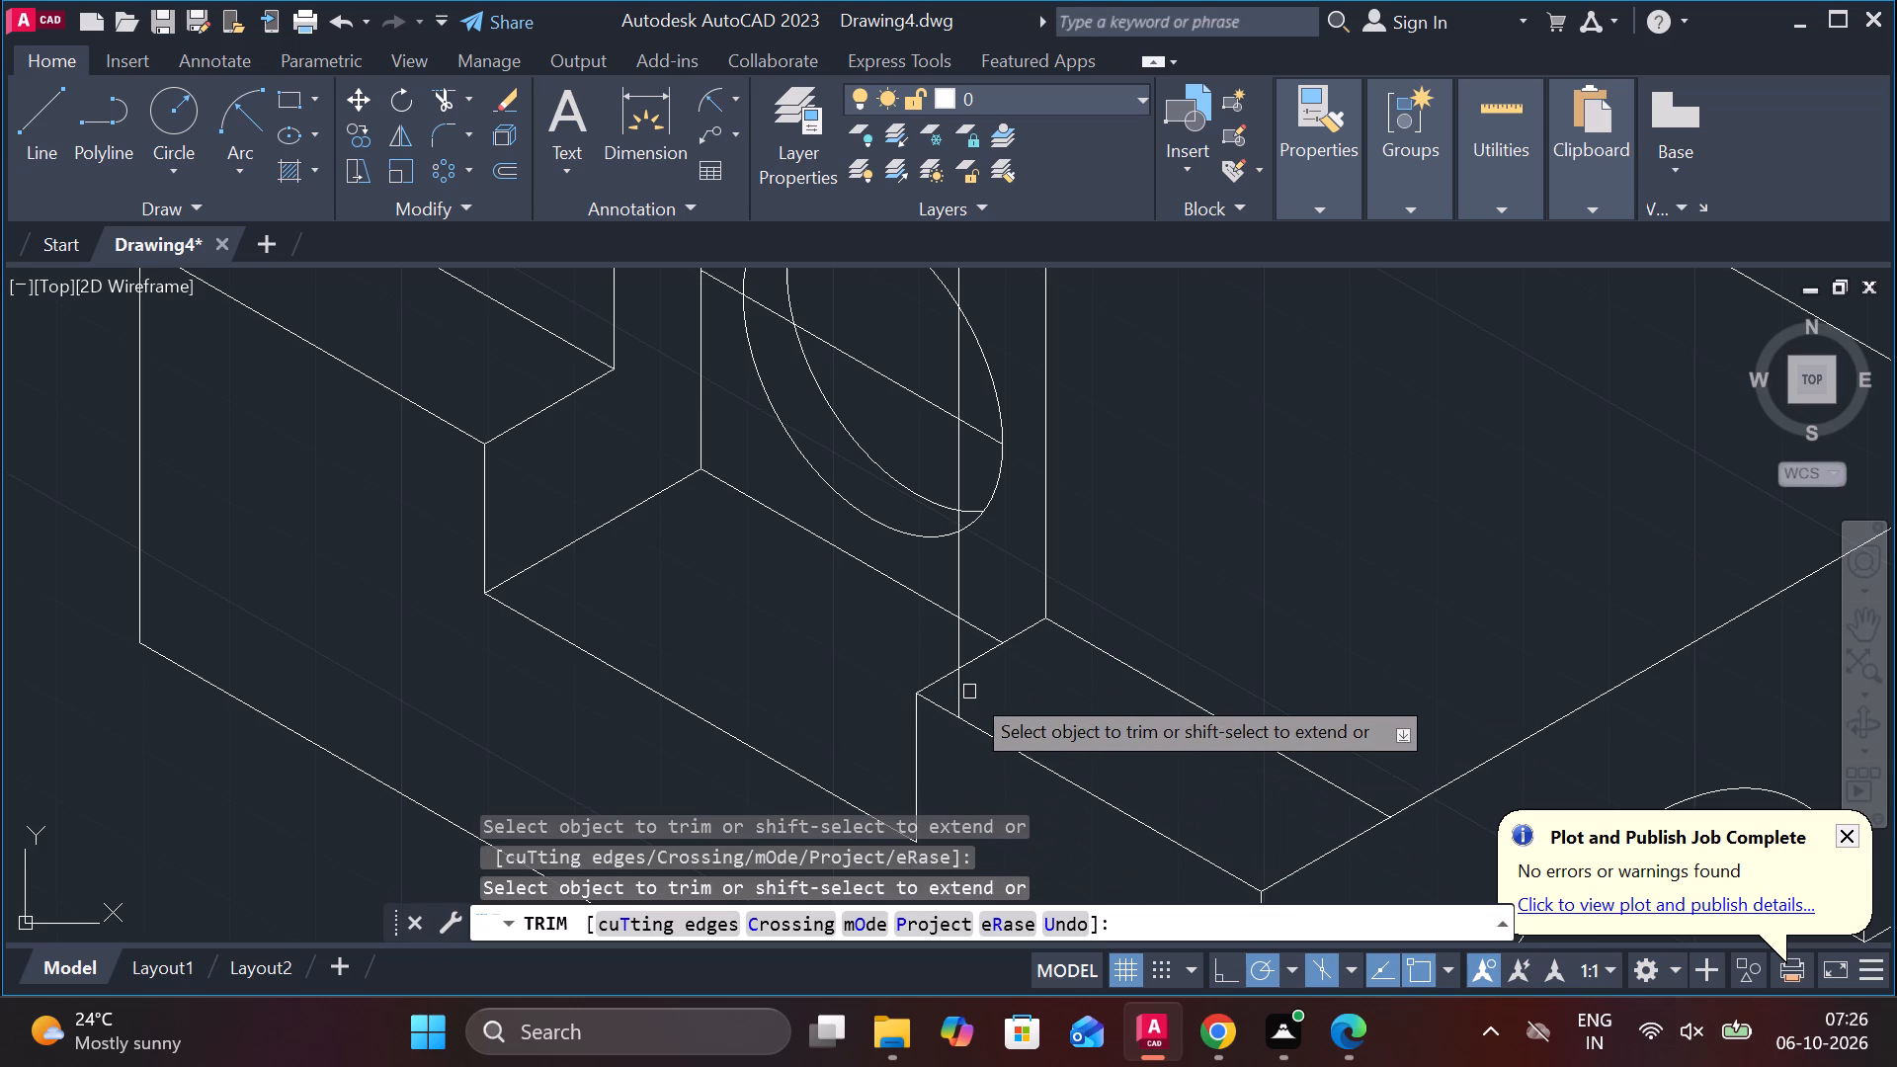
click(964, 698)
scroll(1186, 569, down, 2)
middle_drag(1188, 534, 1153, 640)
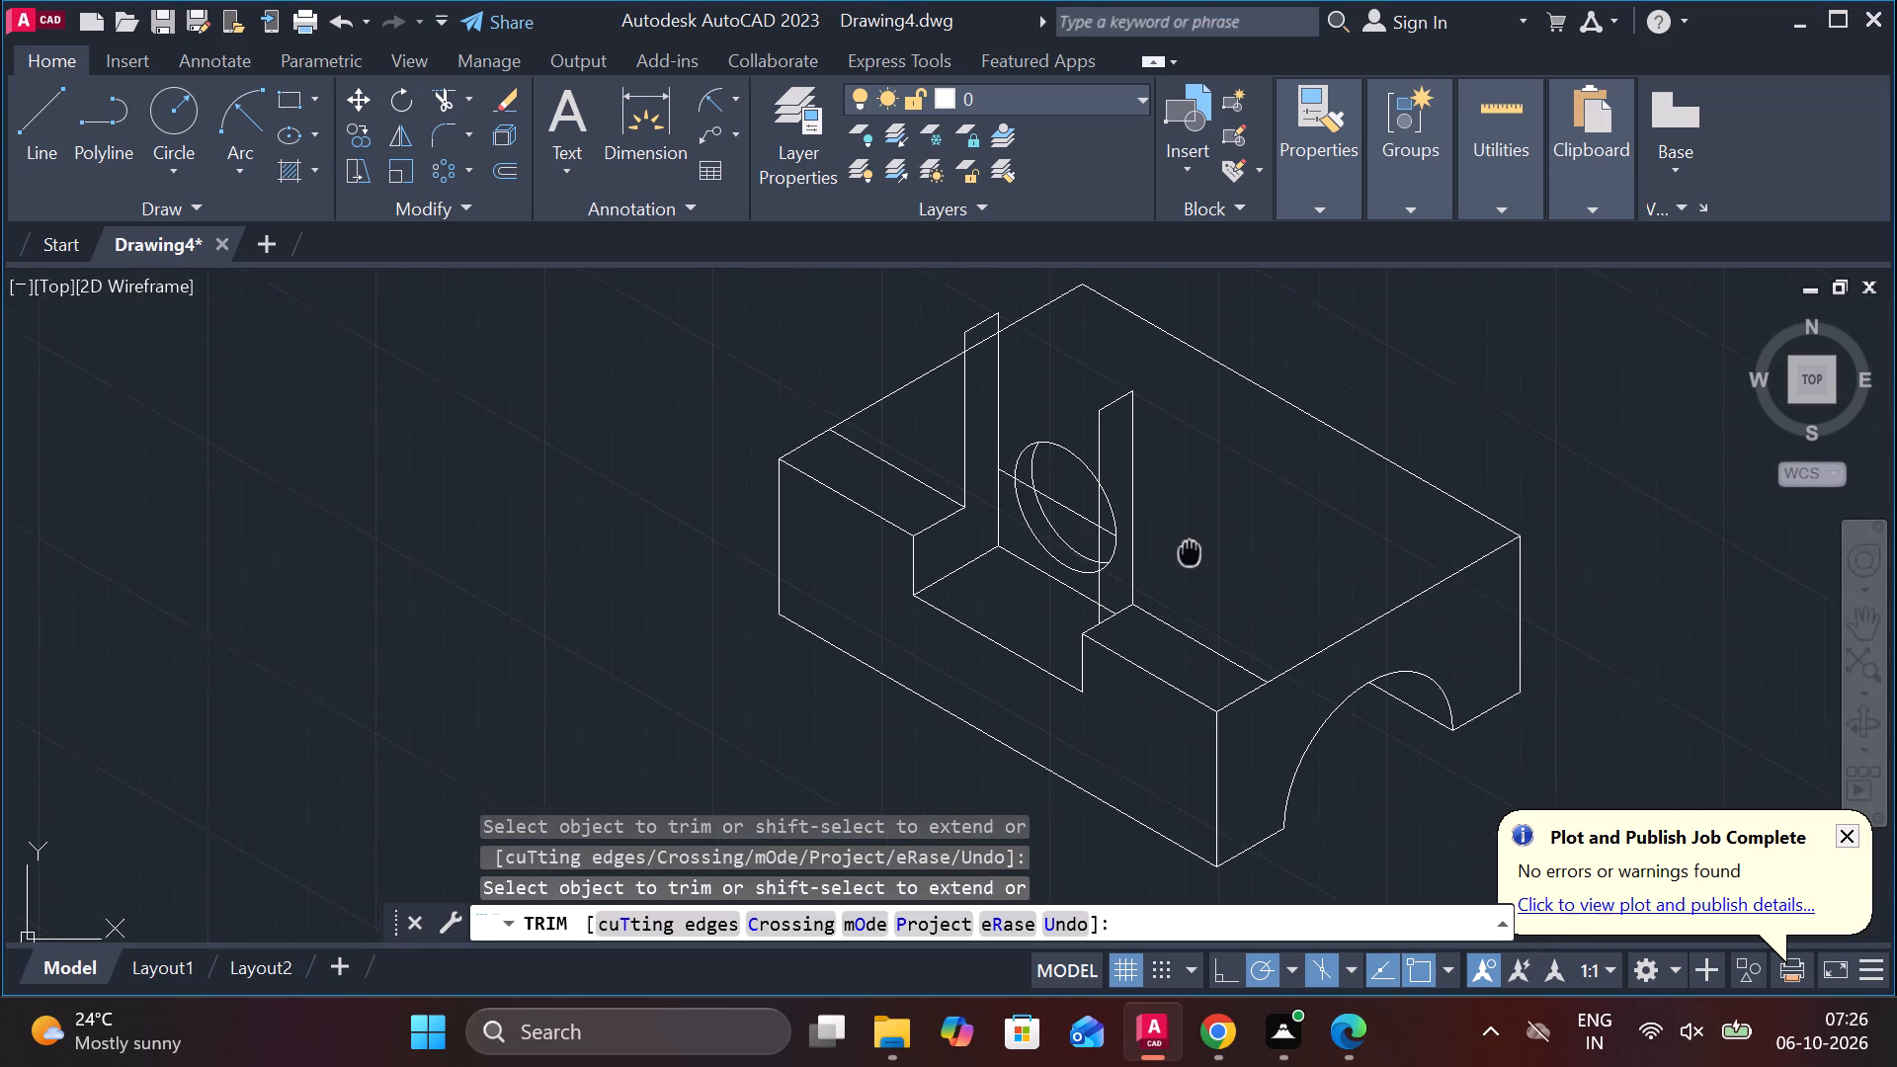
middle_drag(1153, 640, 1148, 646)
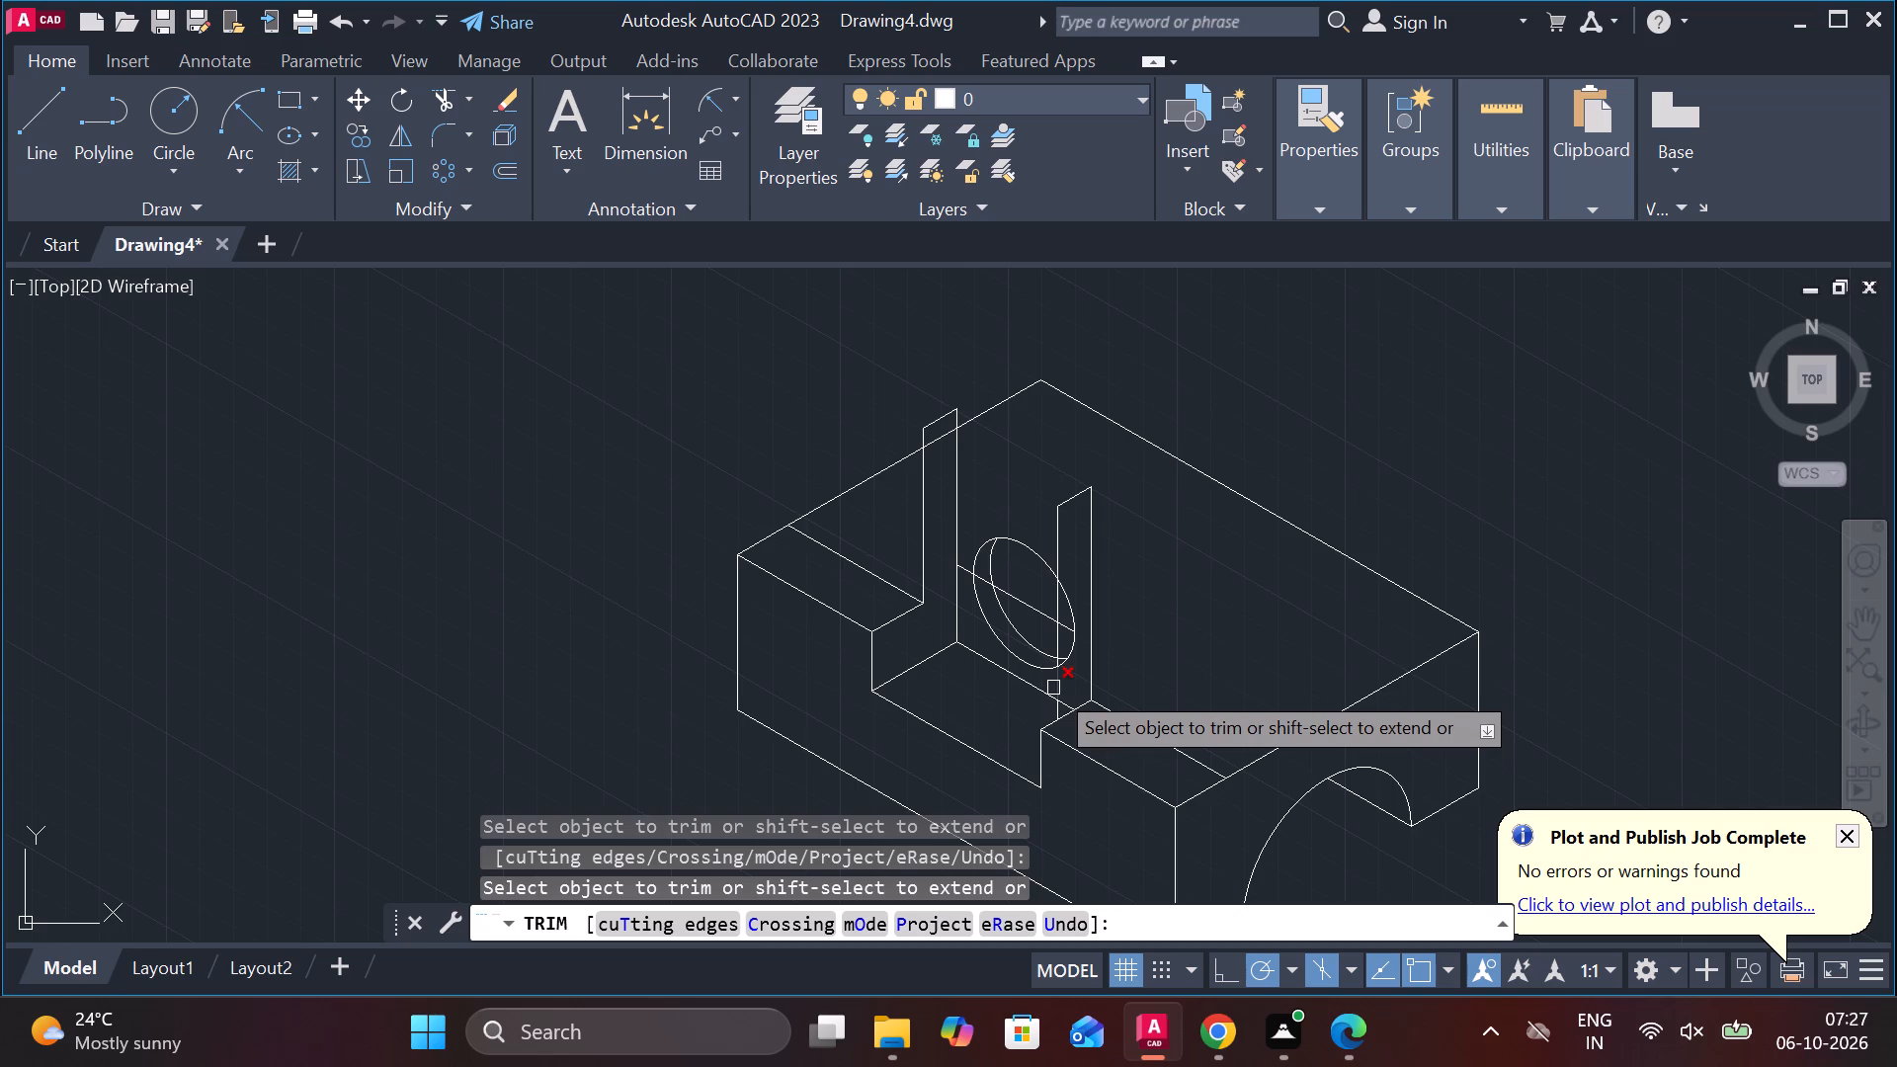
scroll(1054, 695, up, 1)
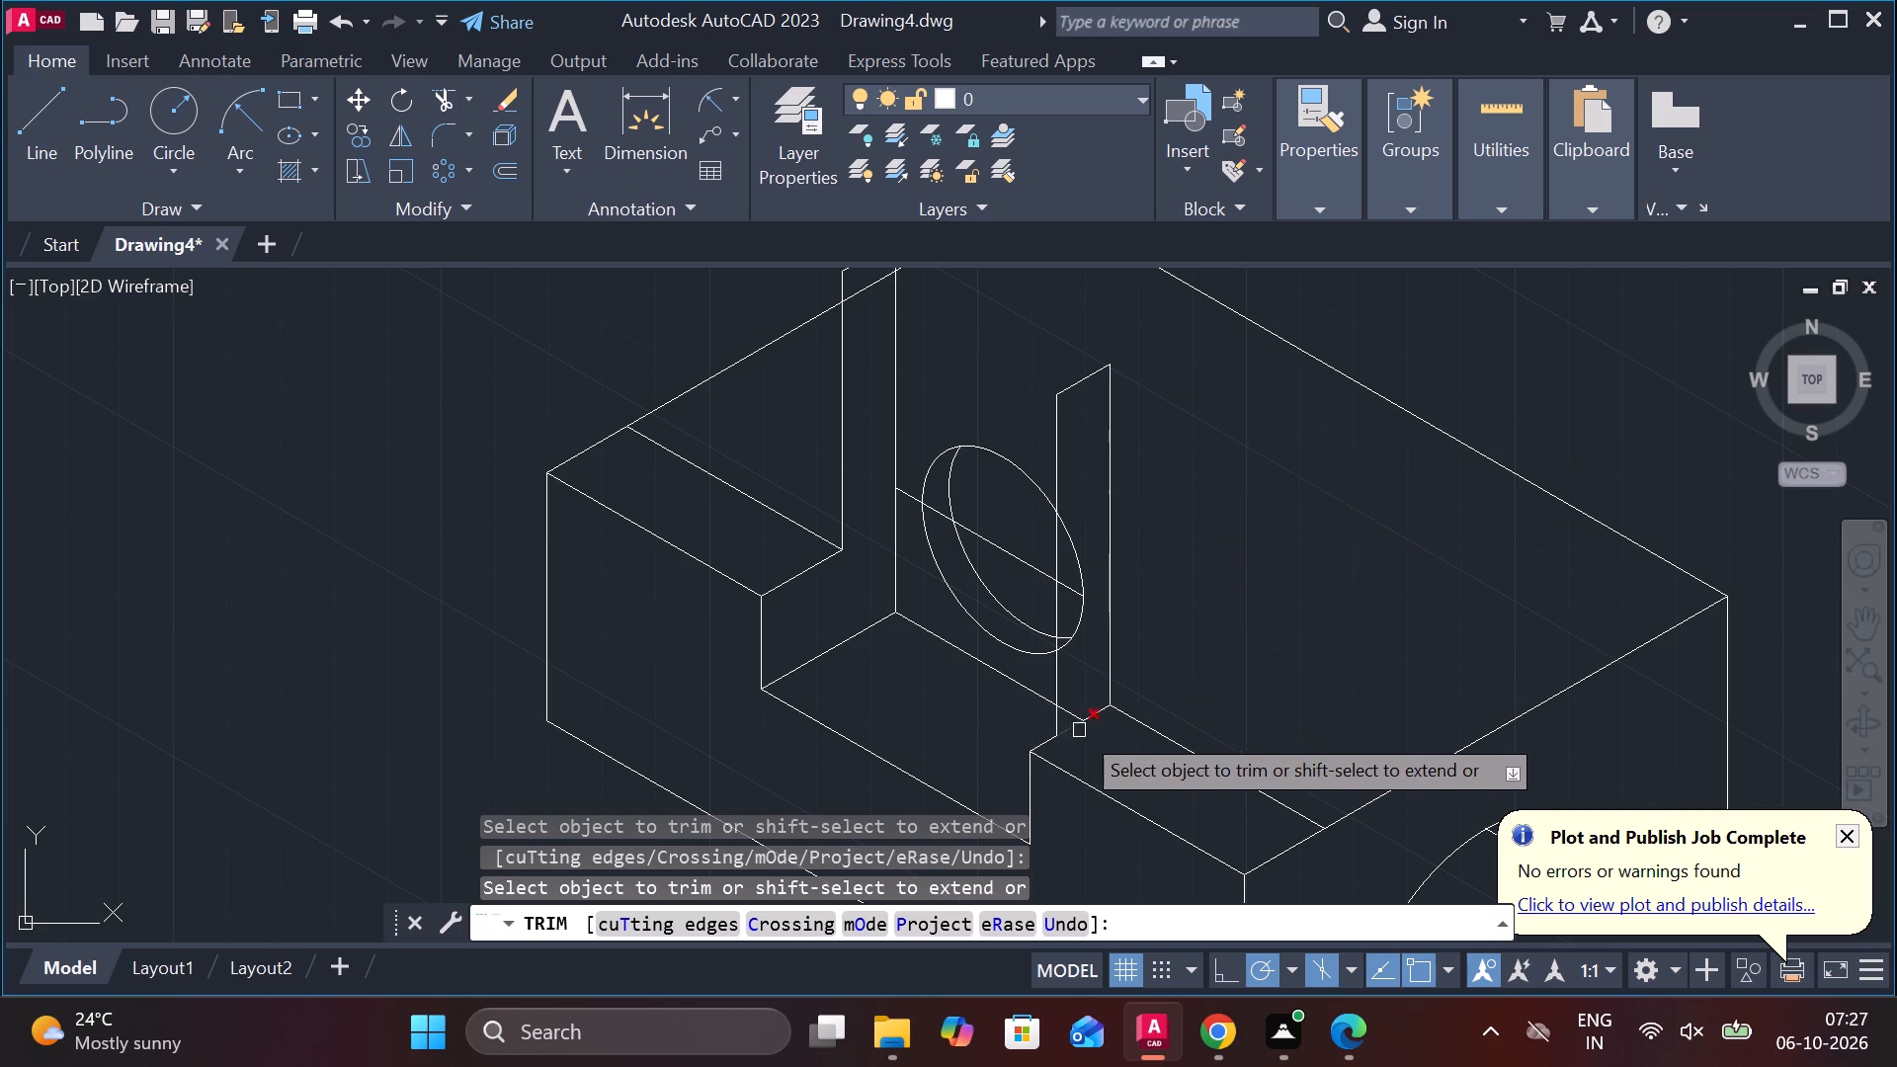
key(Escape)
Erase the remaining vertical line crossing the hole, 10 units in front of the upright's new 55-unit edge.
click(1058, 687)
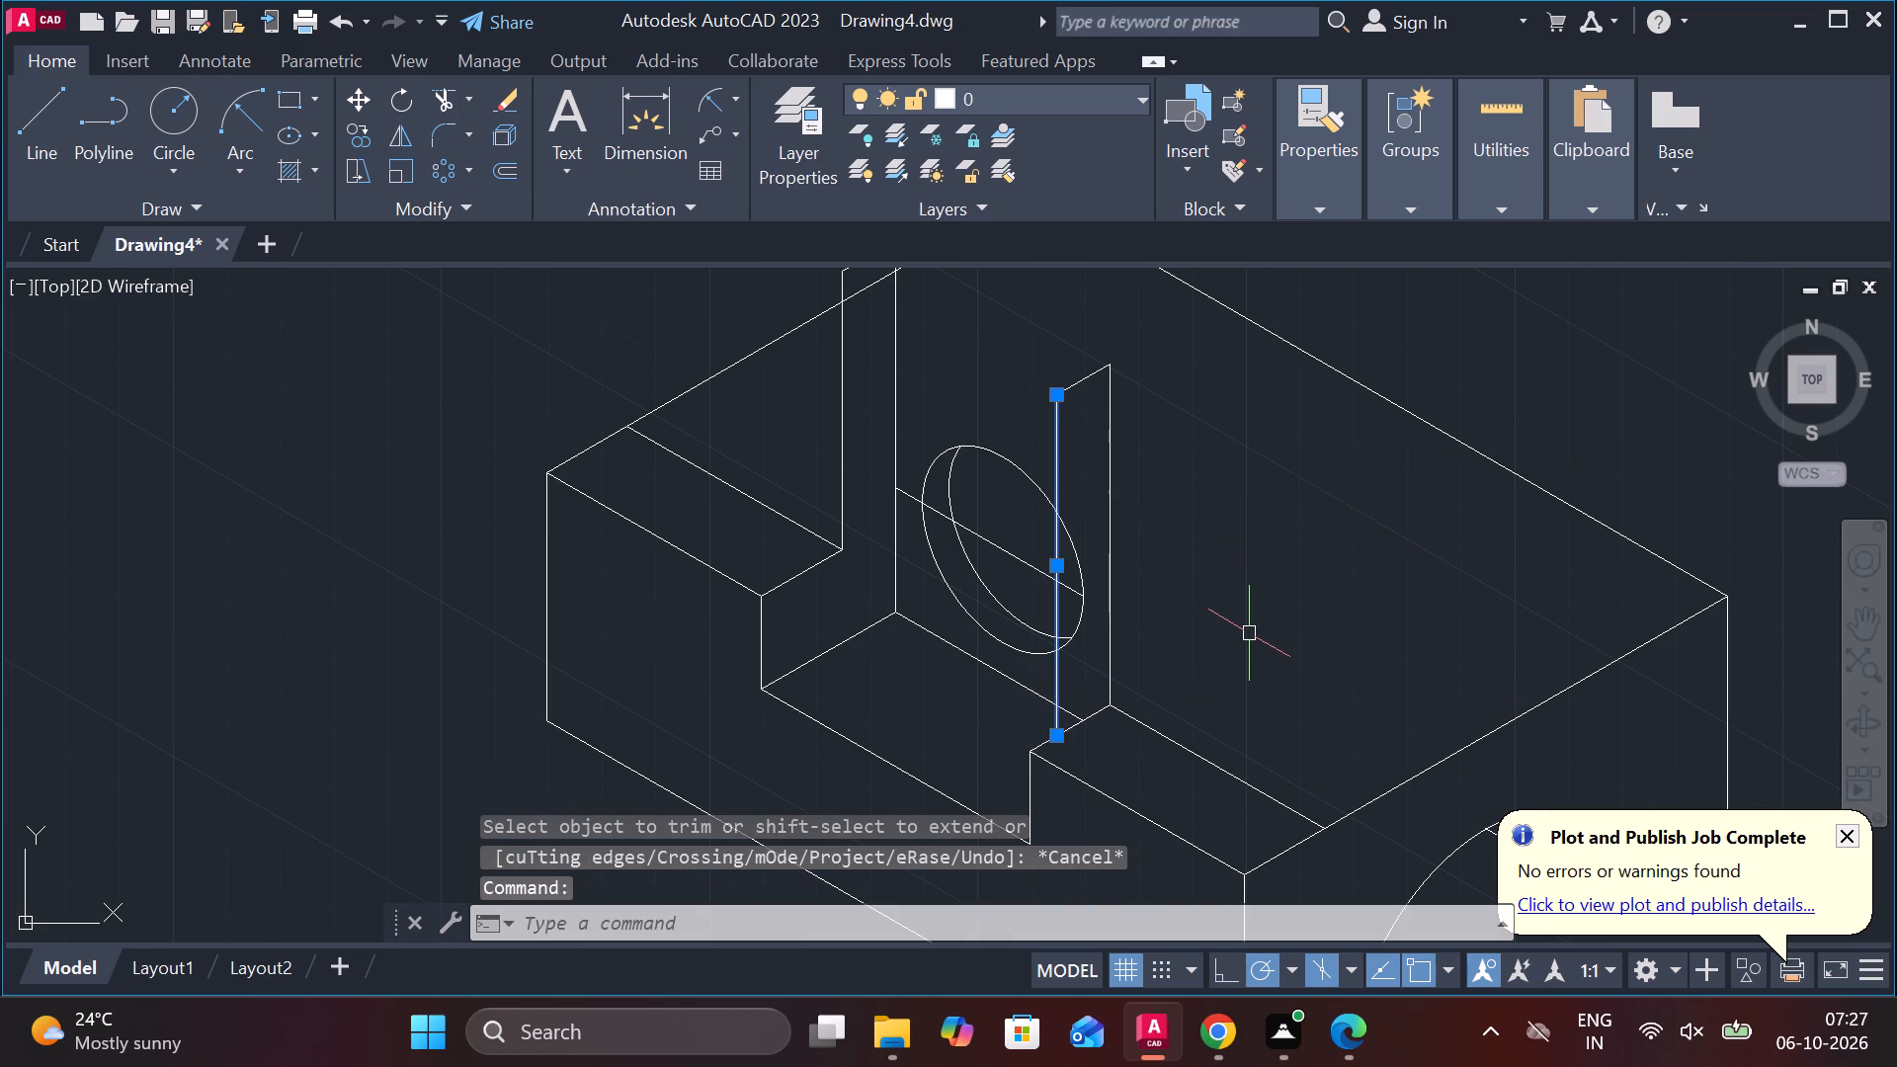
key(e)
key(Return)
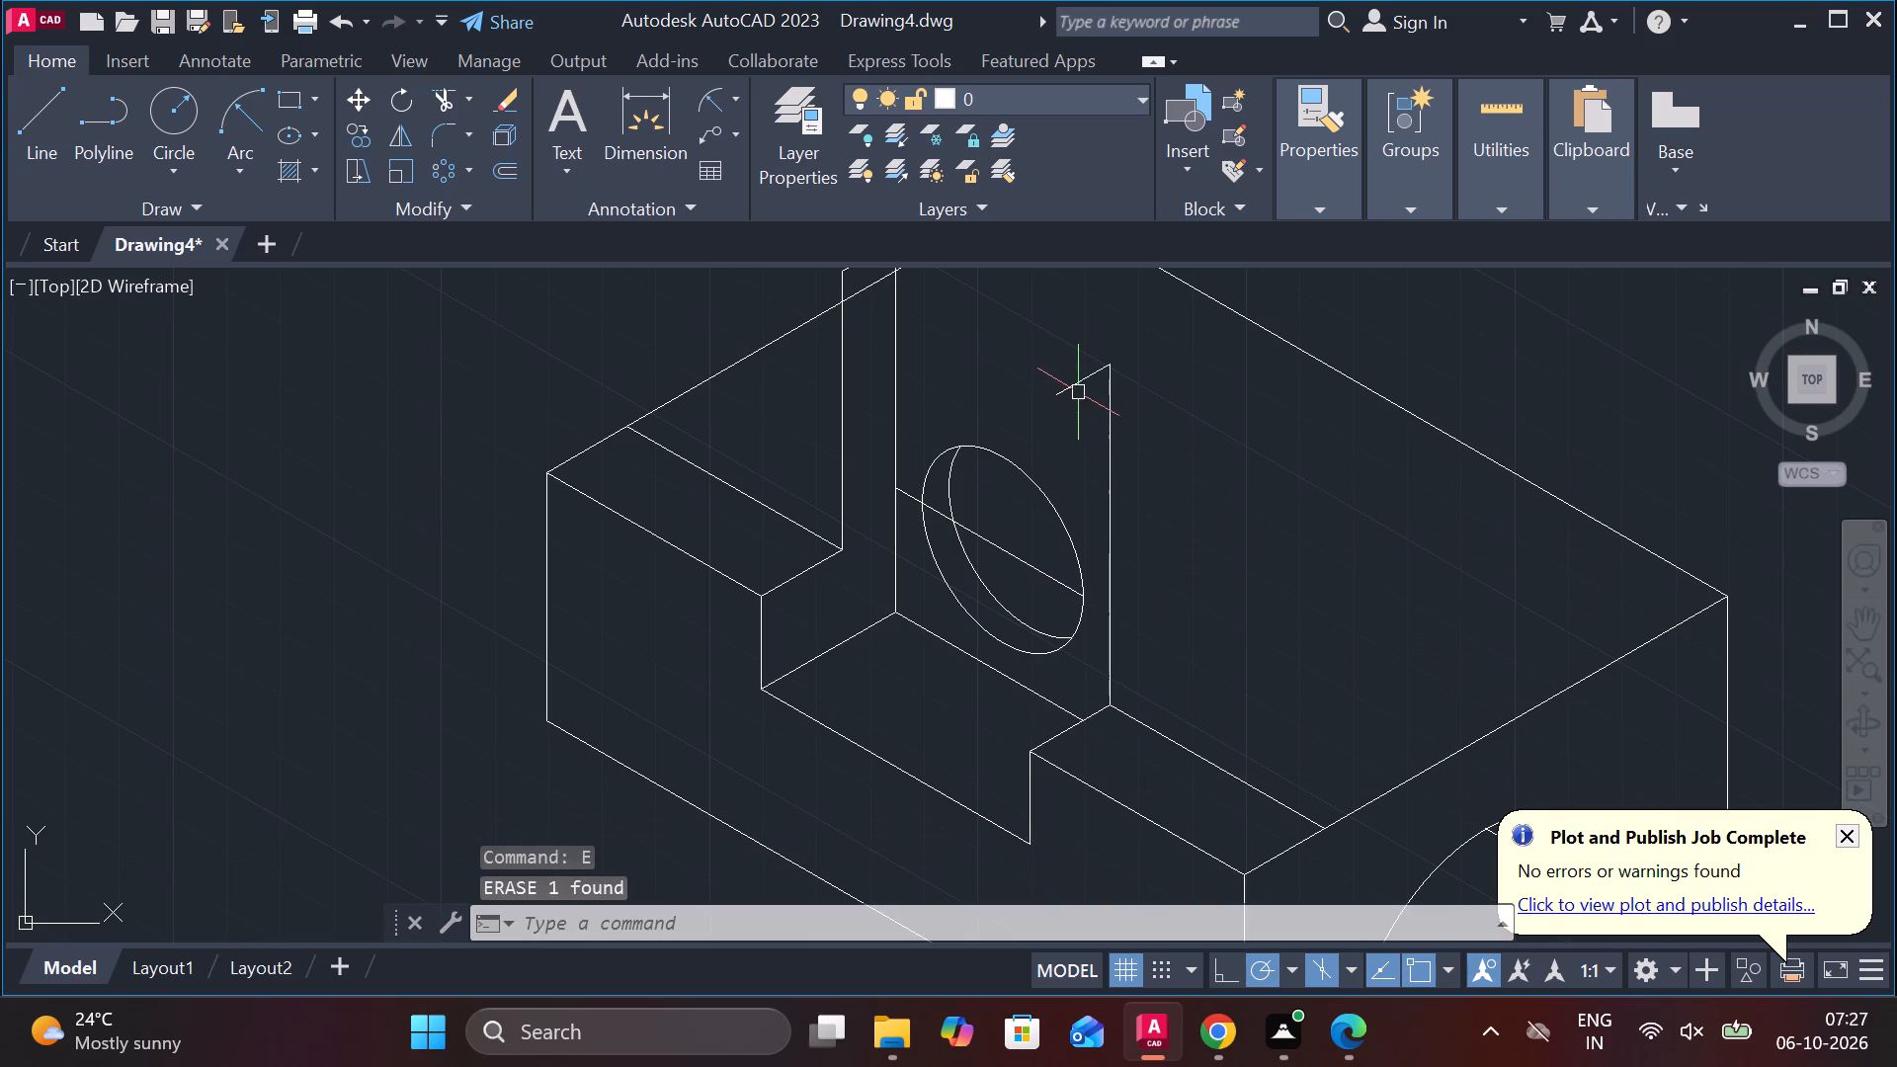
Erase the short 10-unit line at the top of the upright's 55-unit vertical edge.
click(1078, 392)
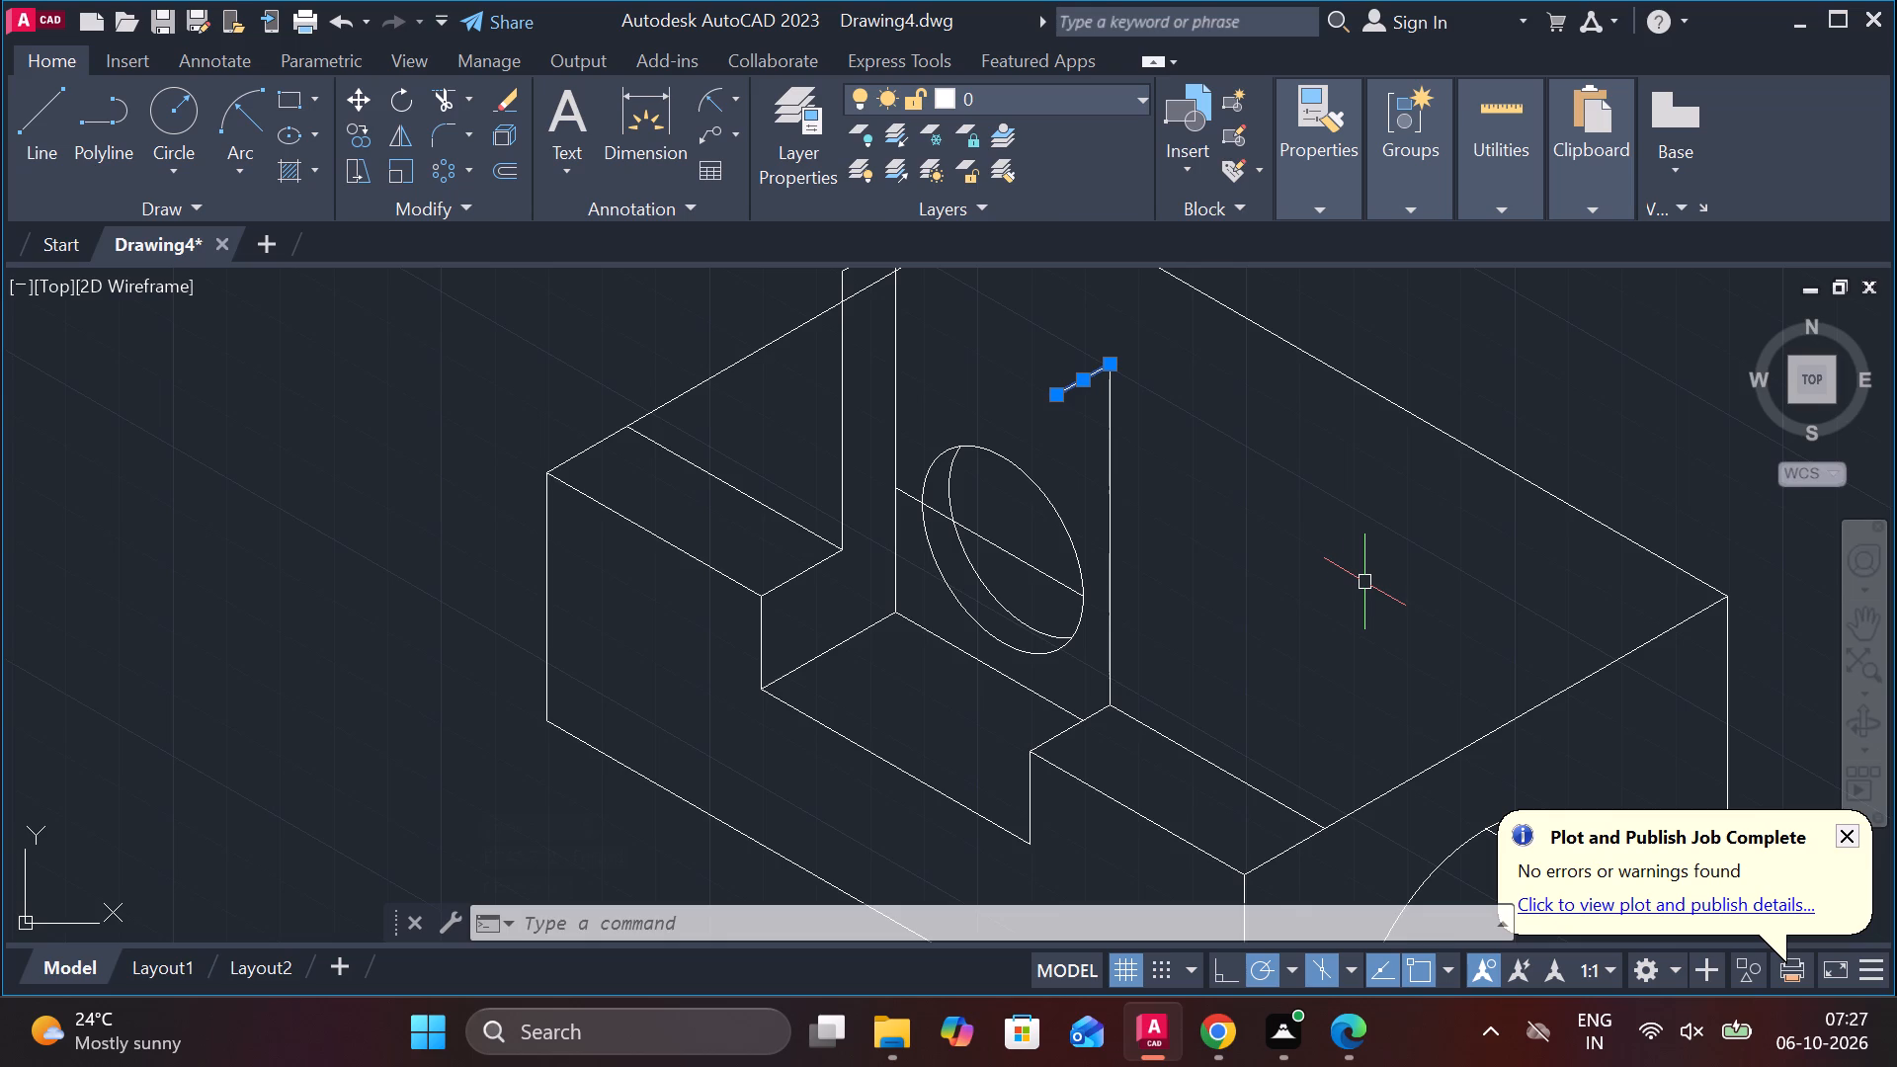
key(e)
key(Return)
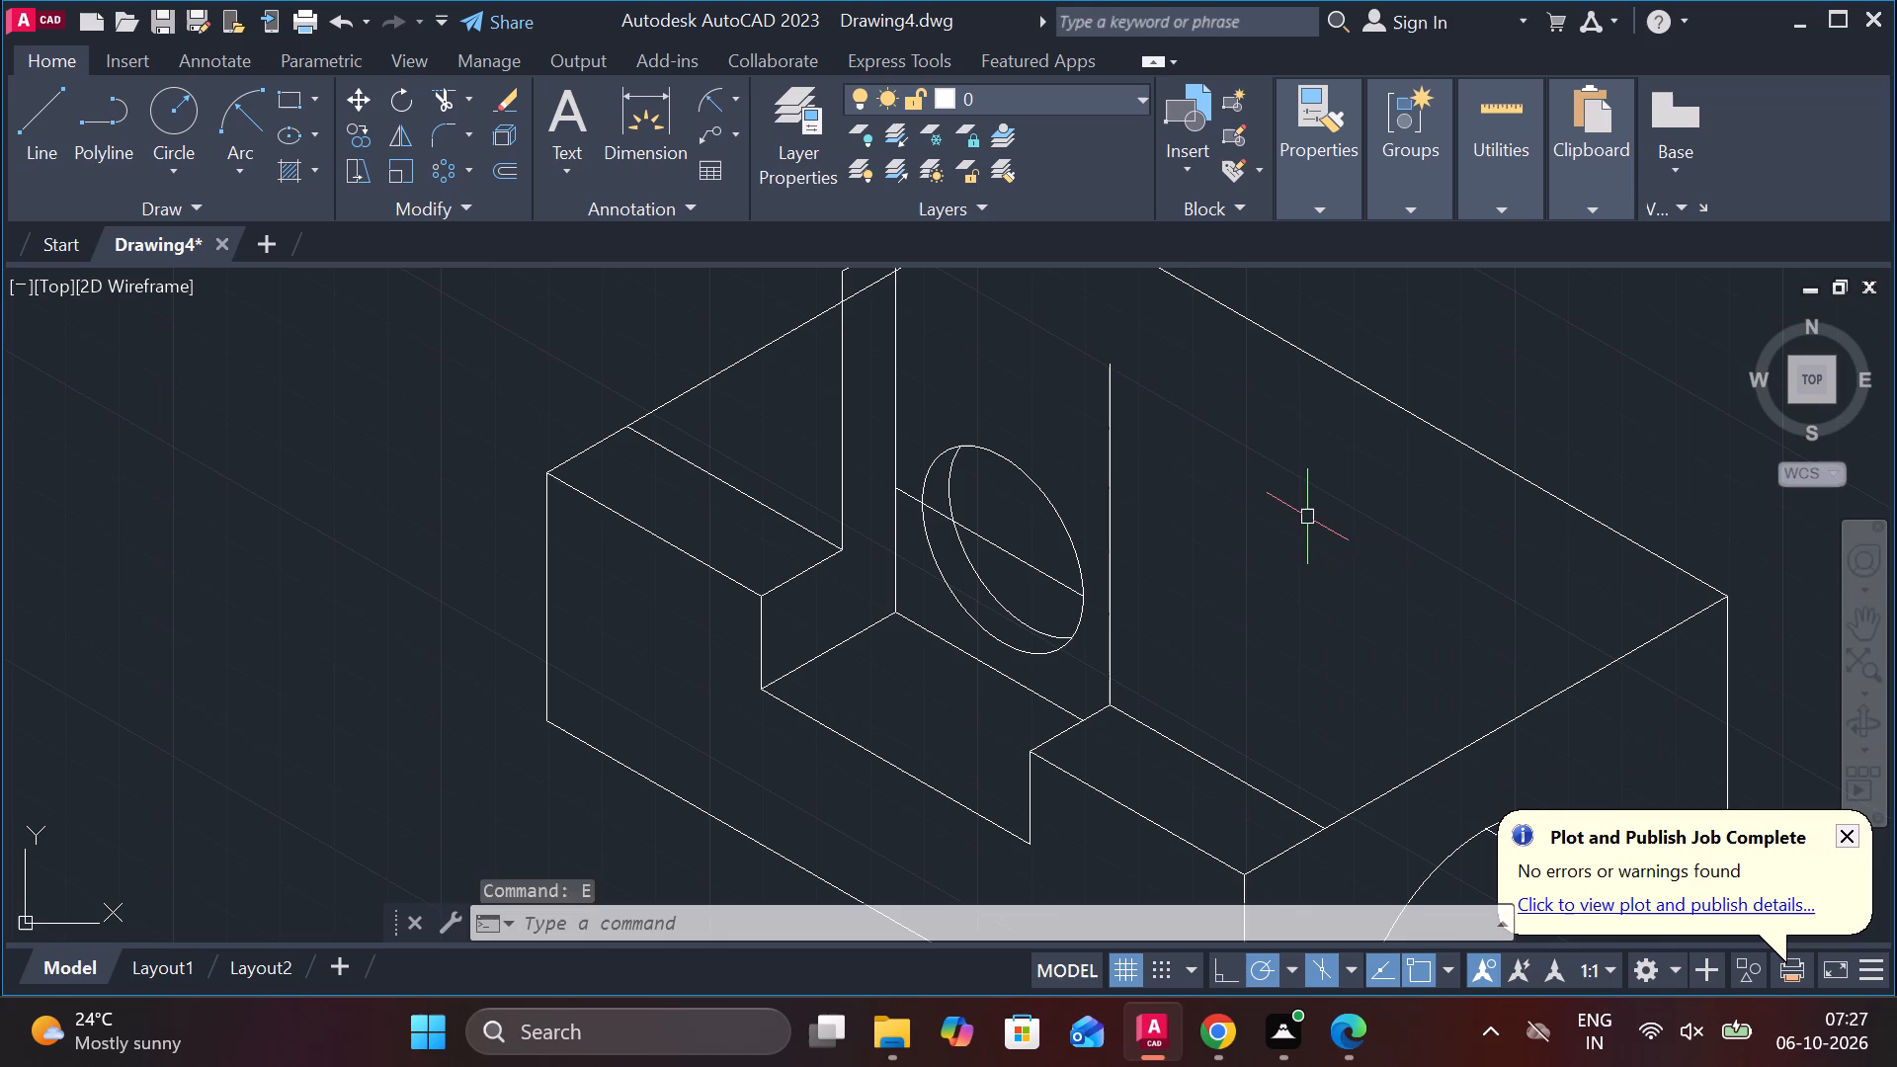
Draw a closed parallelogram from the top of the 55-unit edge: 10 units at 330°, 20 at 30°, 10 at 150°, back to the start.
key(l)
key(Return)
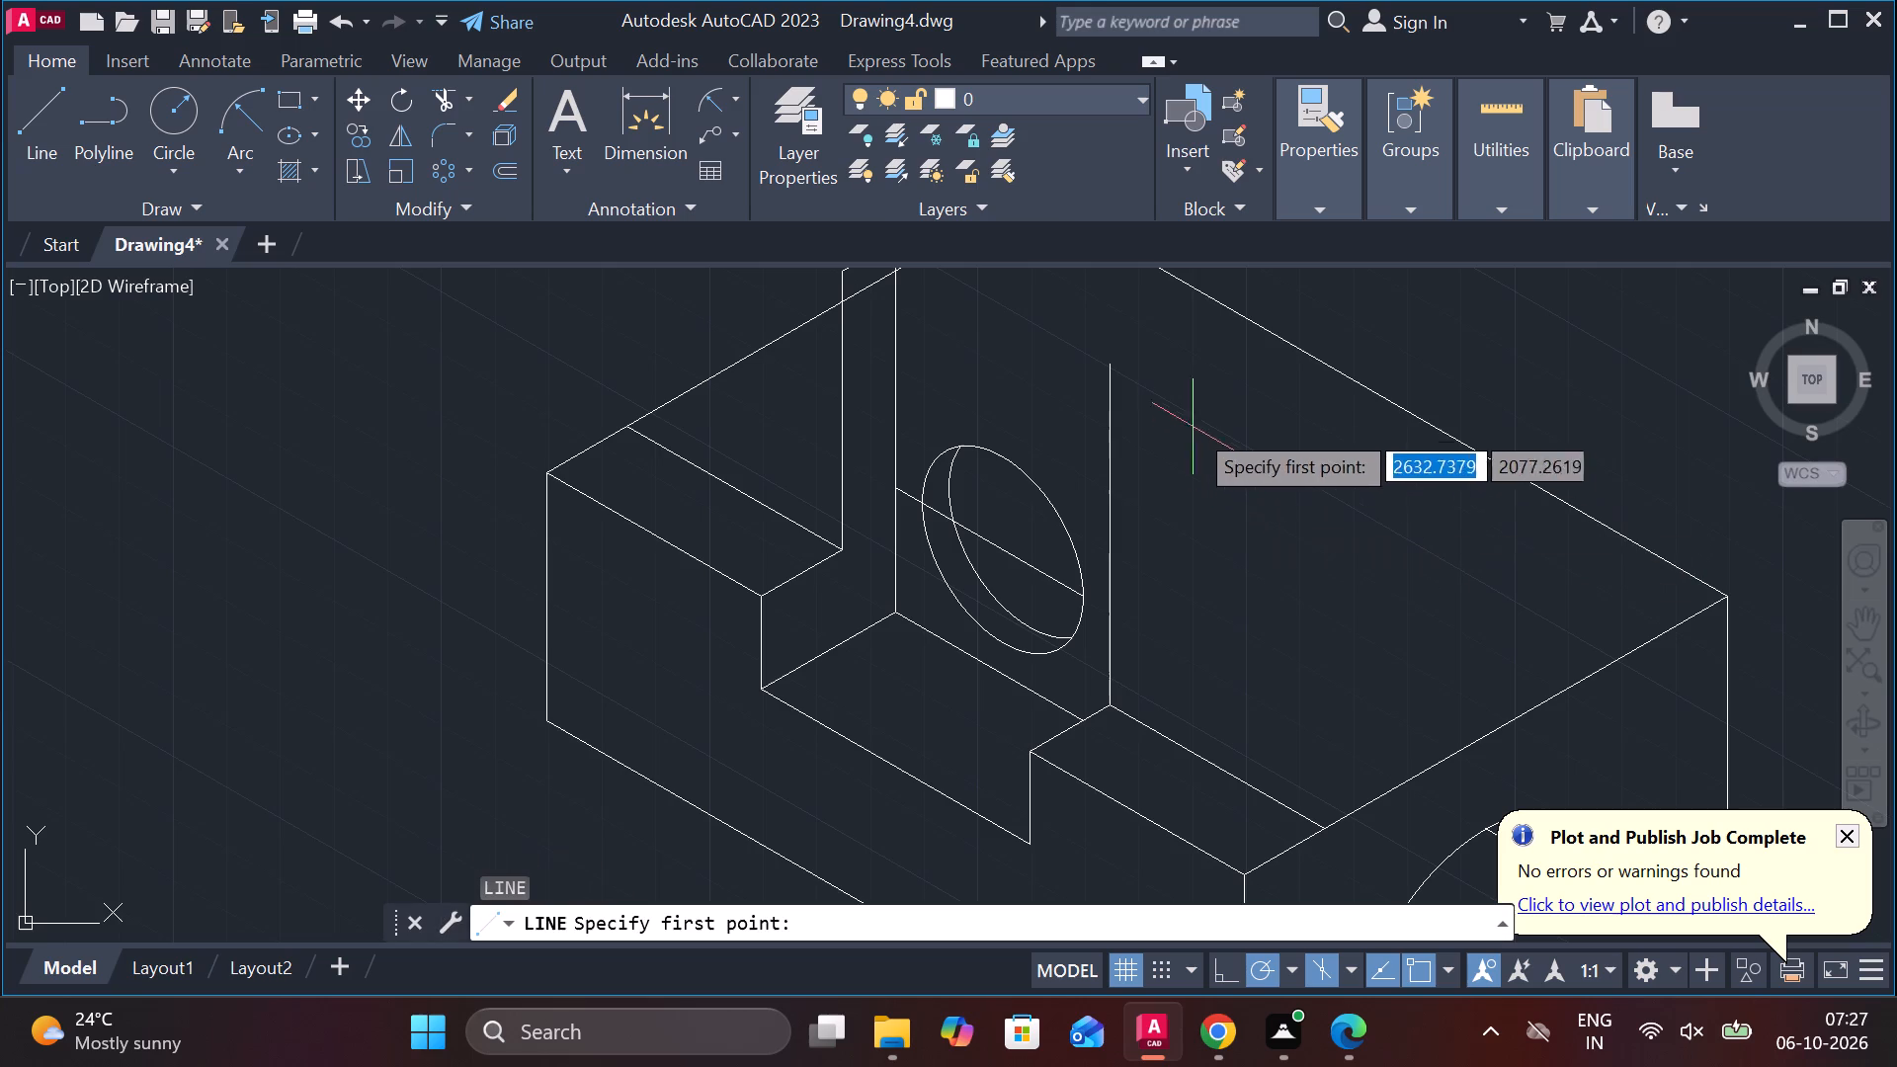
click(1102, 365)
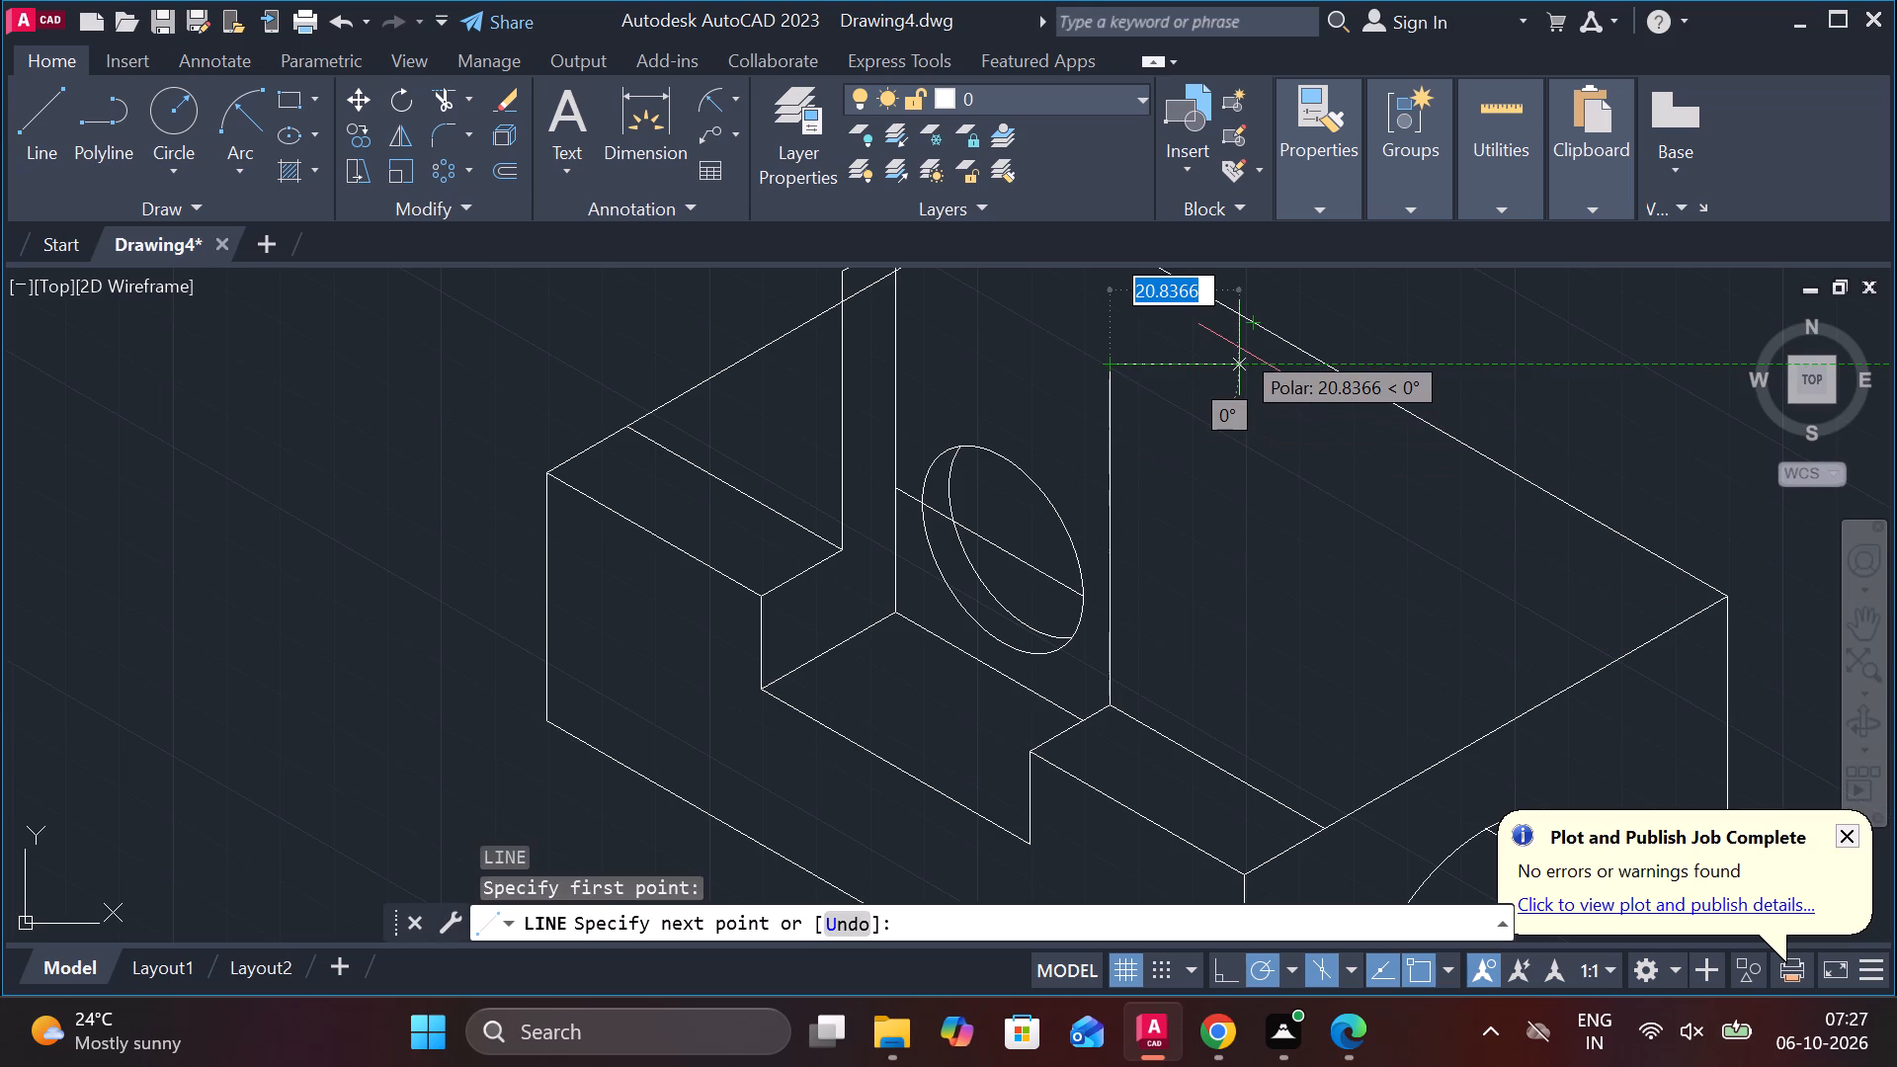
key(1)
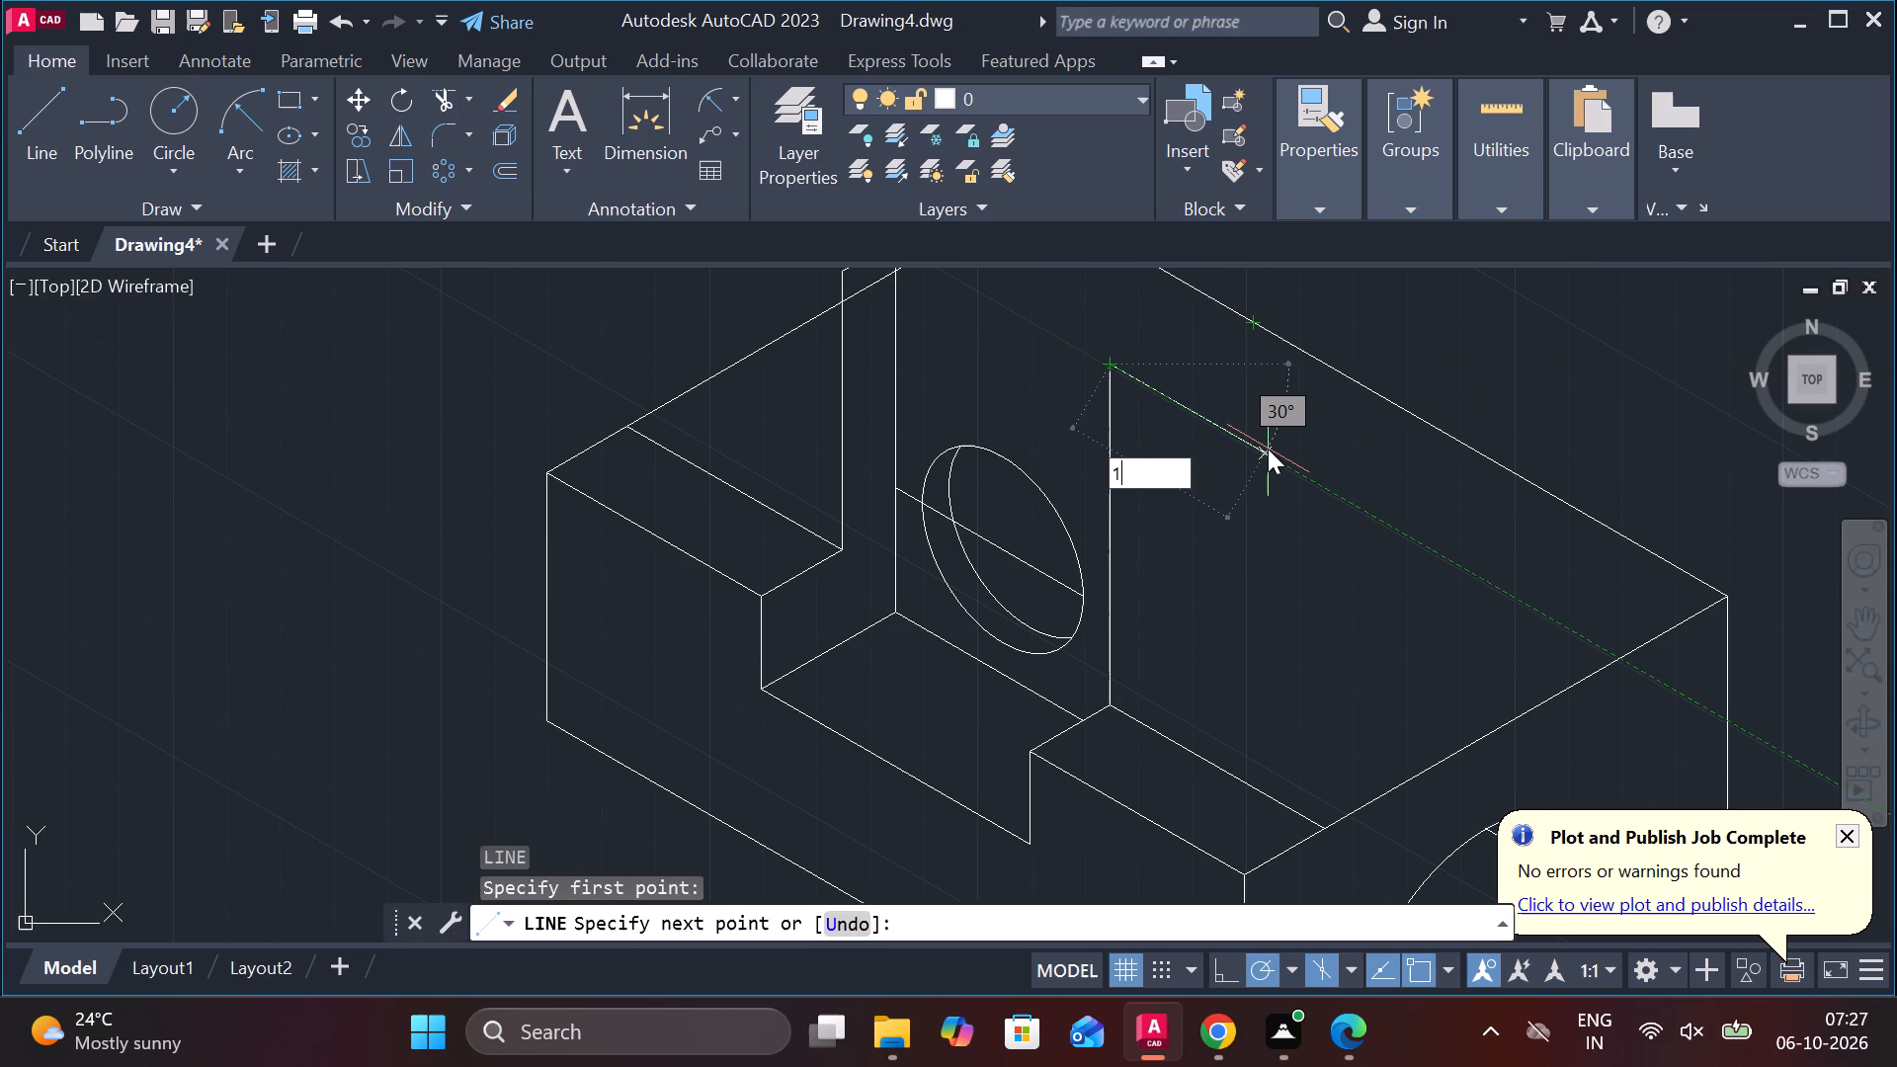
key(0)
key(Return)
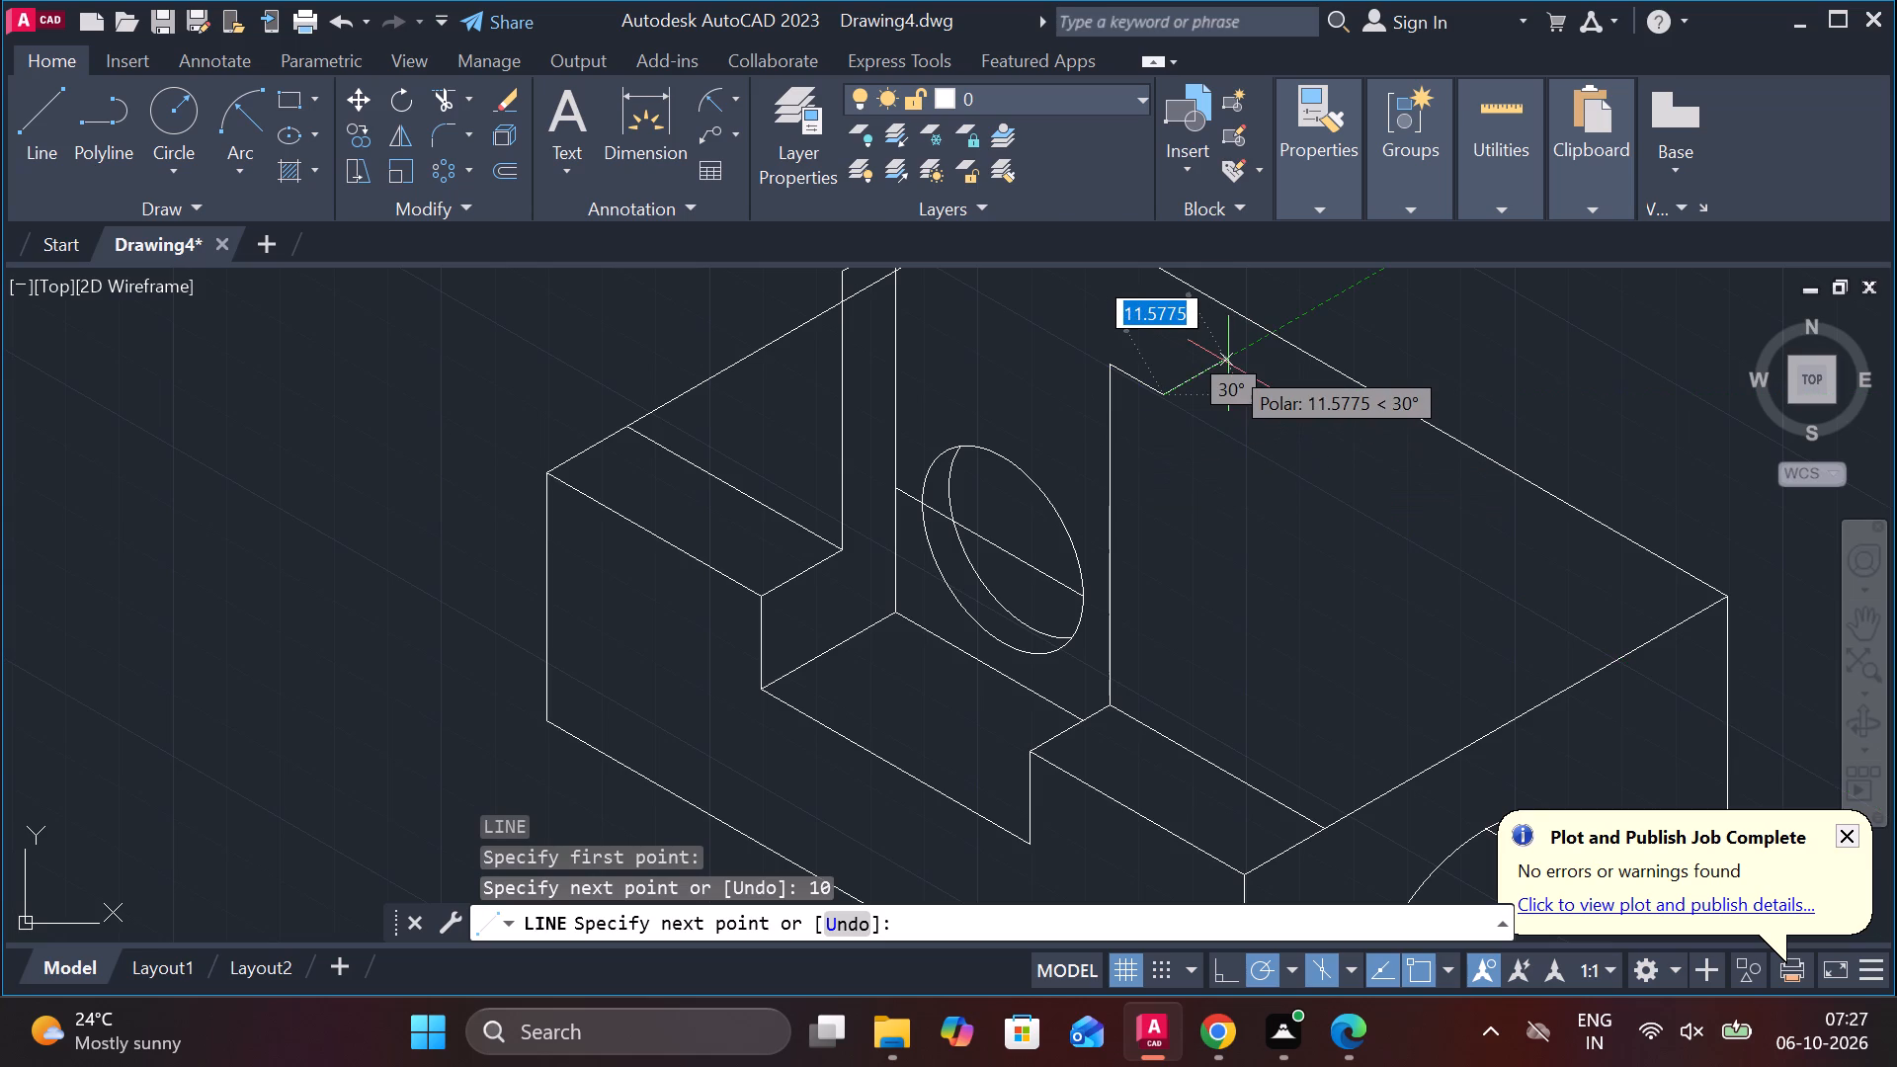
scroll(1228, 364, up, 1)
middle_drag(1228, 364, 1097, 513)
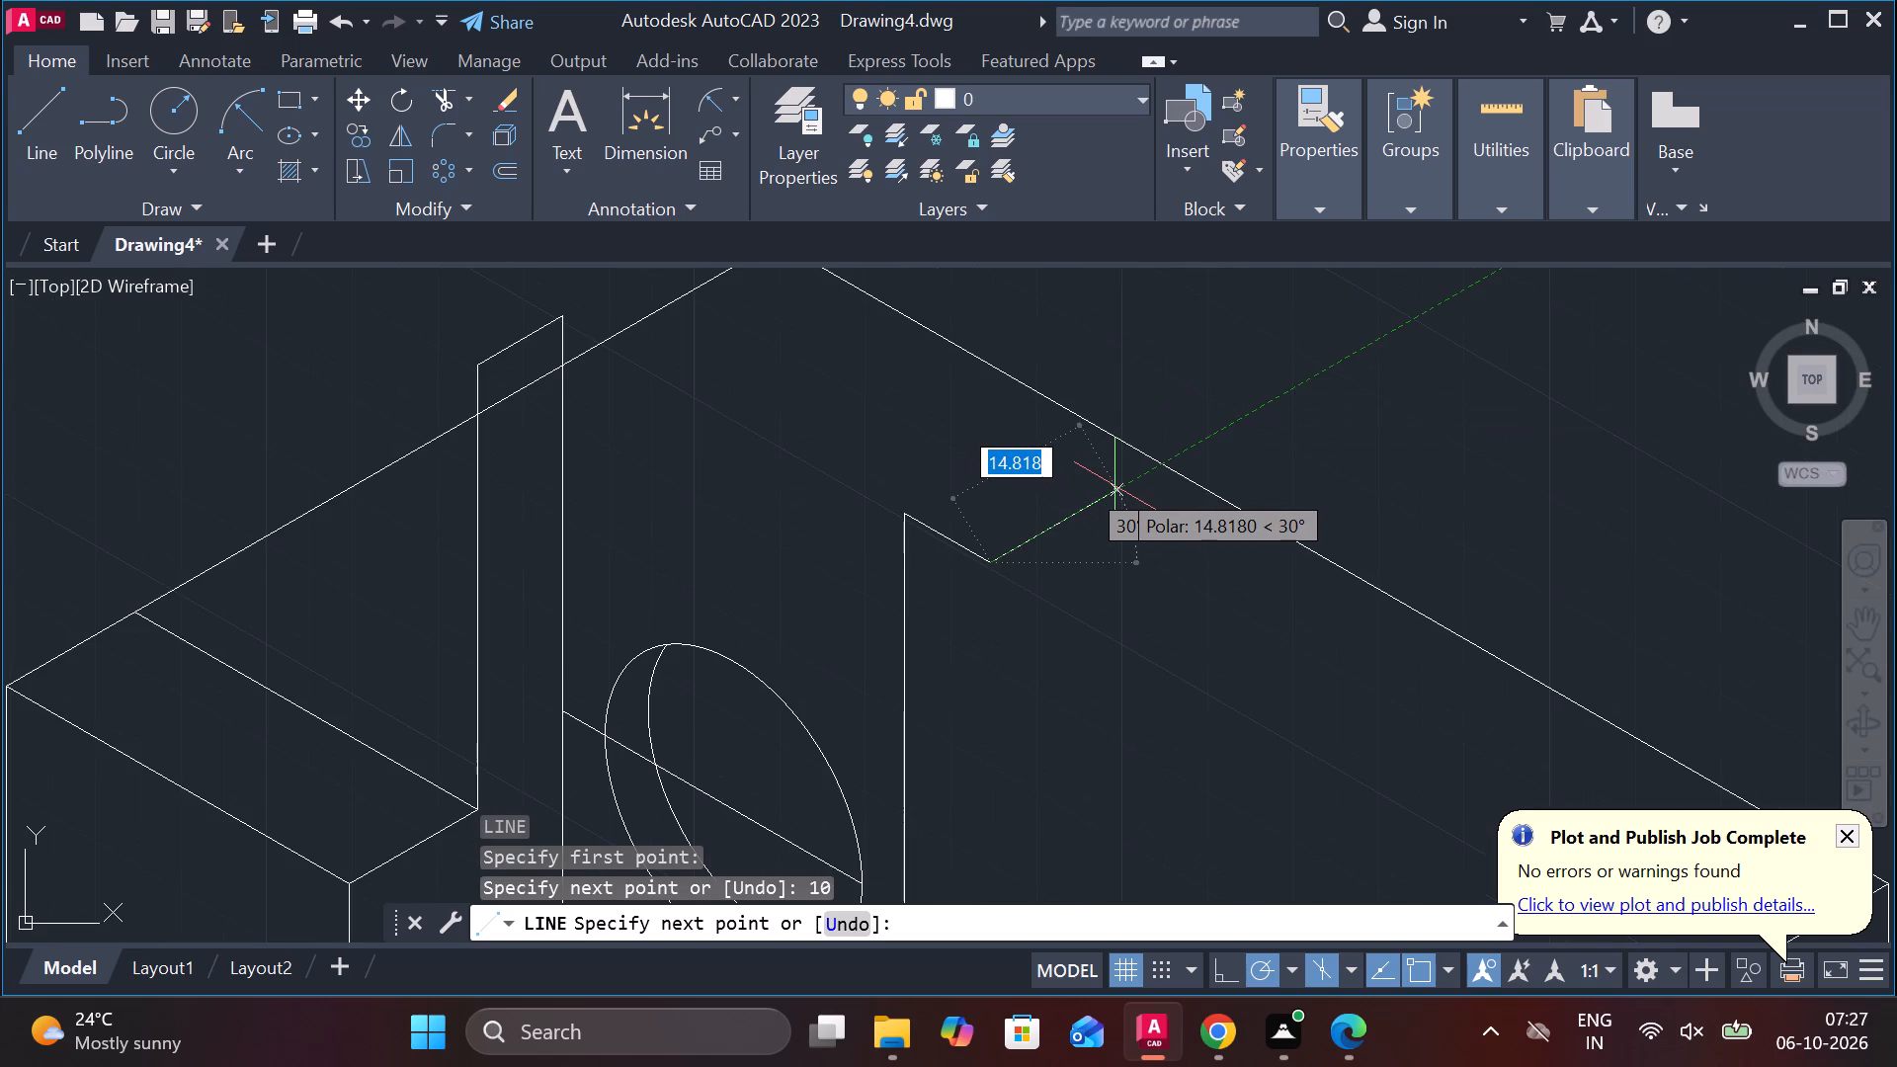
text(20)
key(Return)
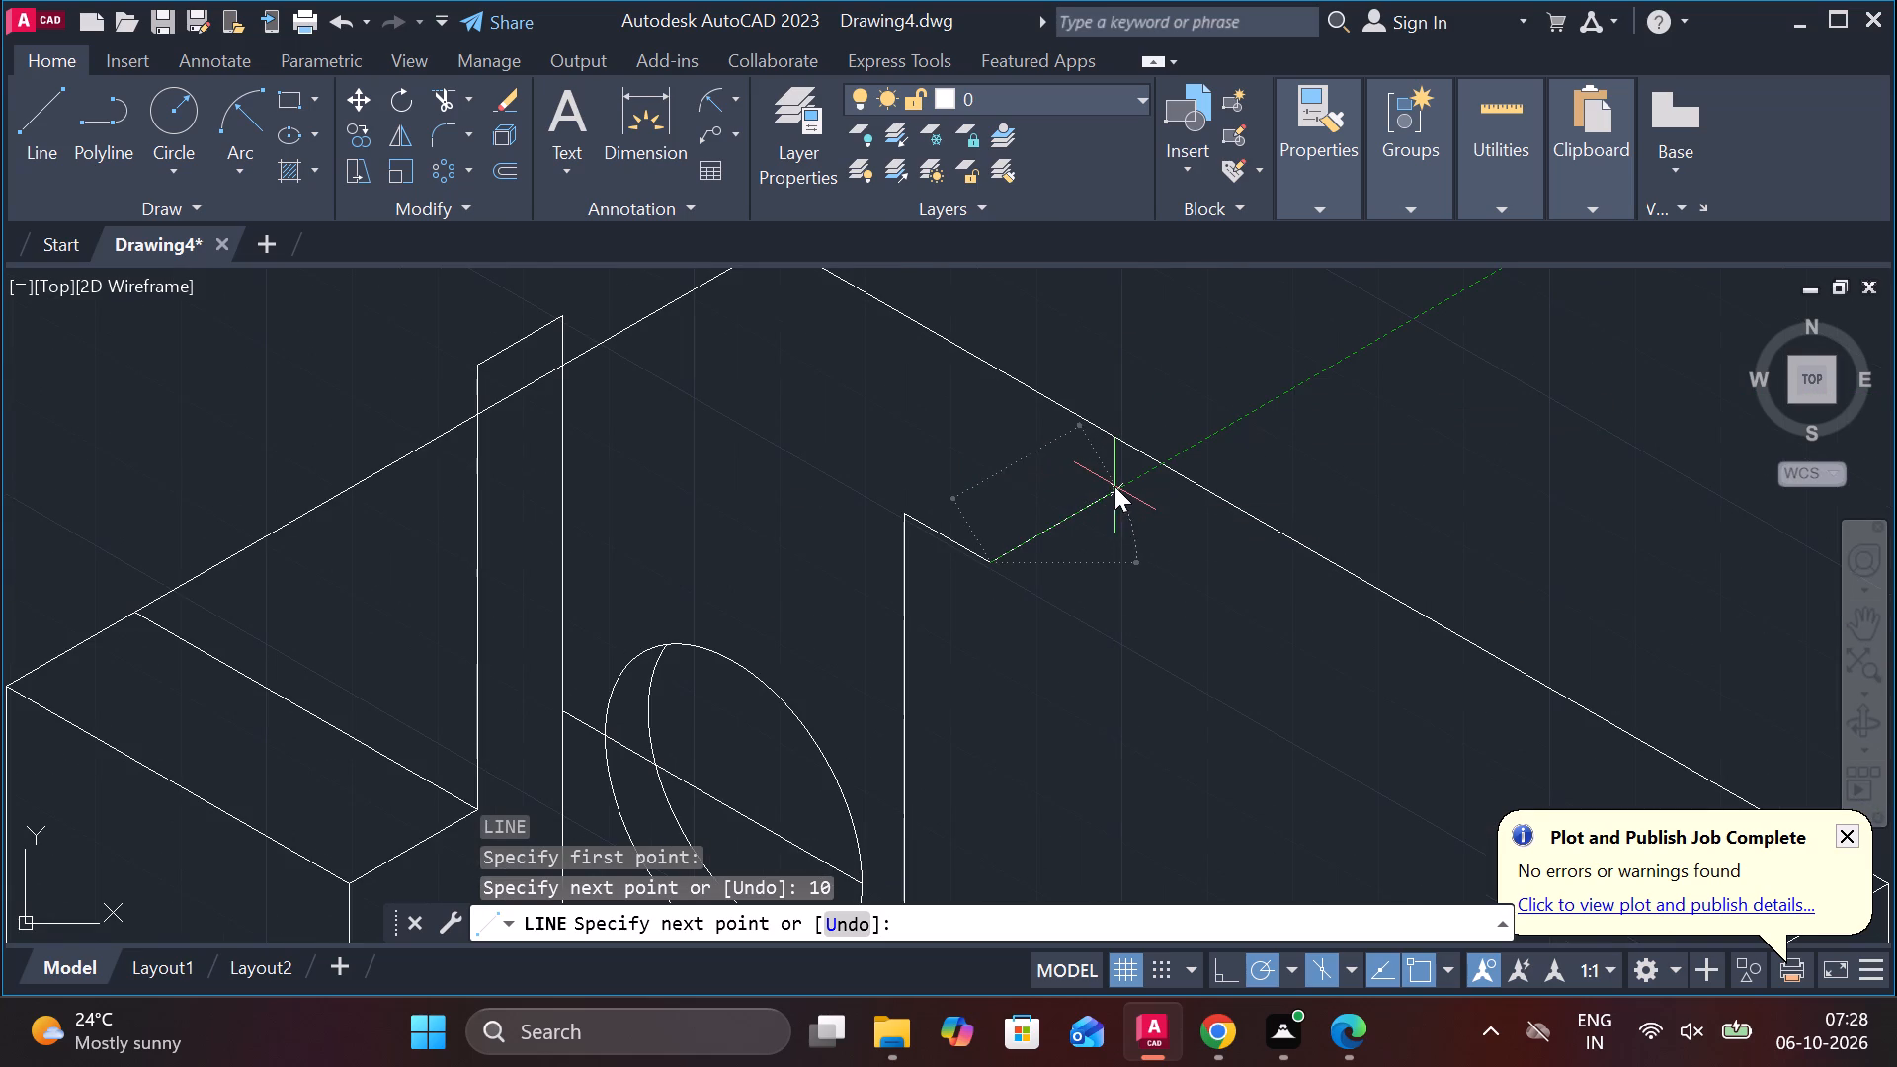
scroll(1177, 635, down, 2)
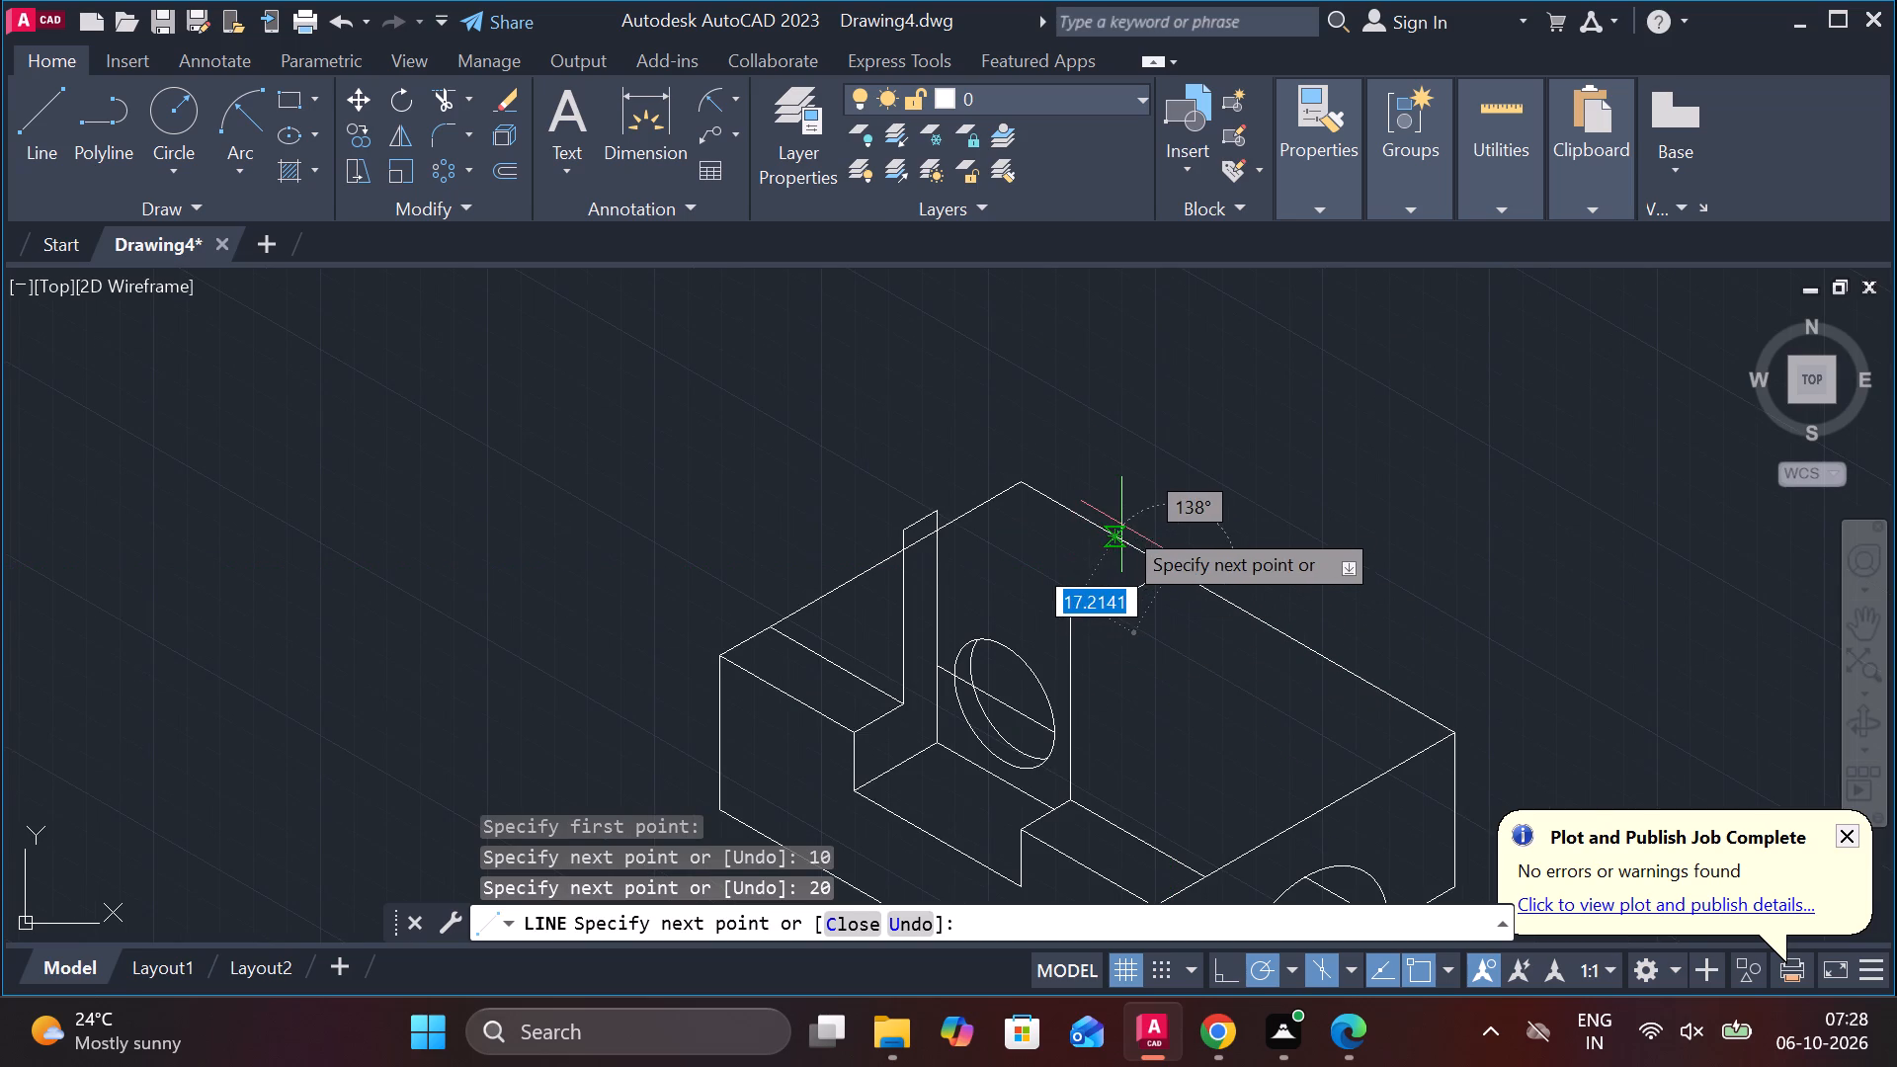
scroll(1136, 521, up, 2)
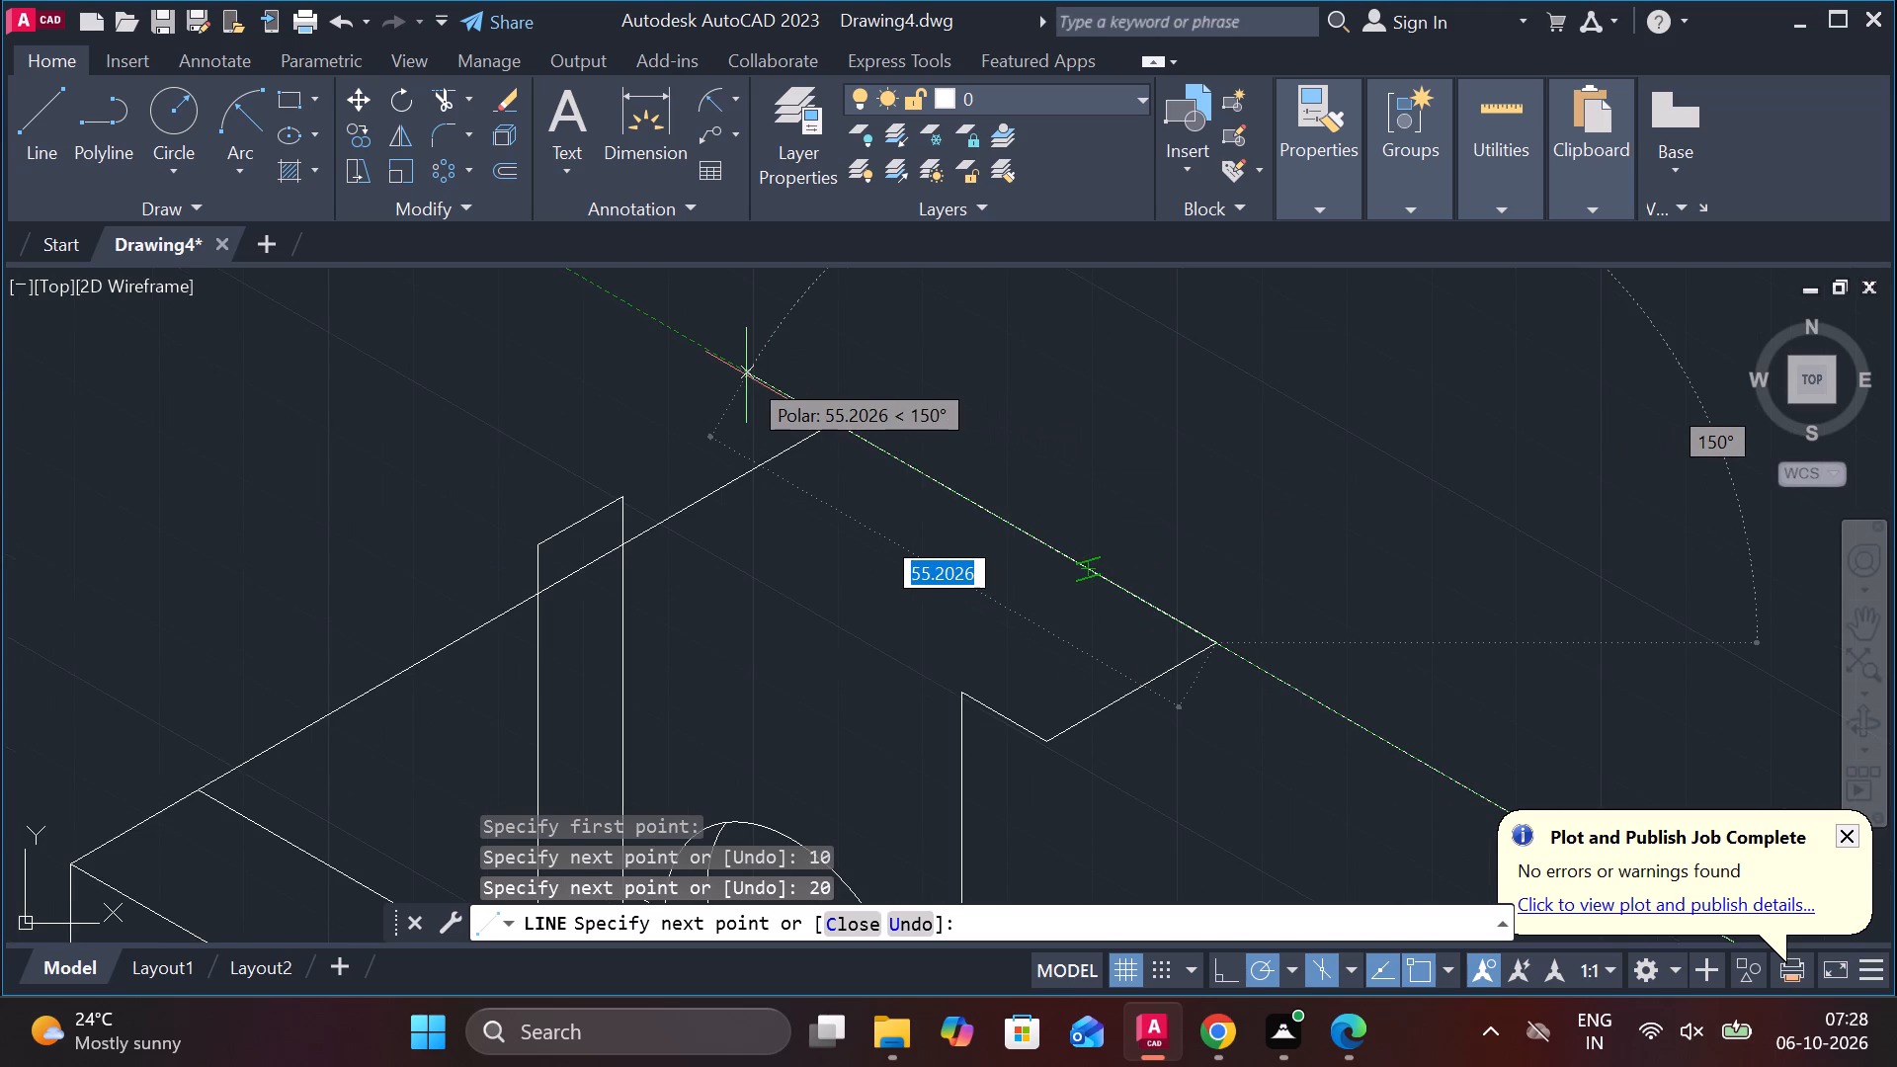
key(1)
key(0)
key(Return)
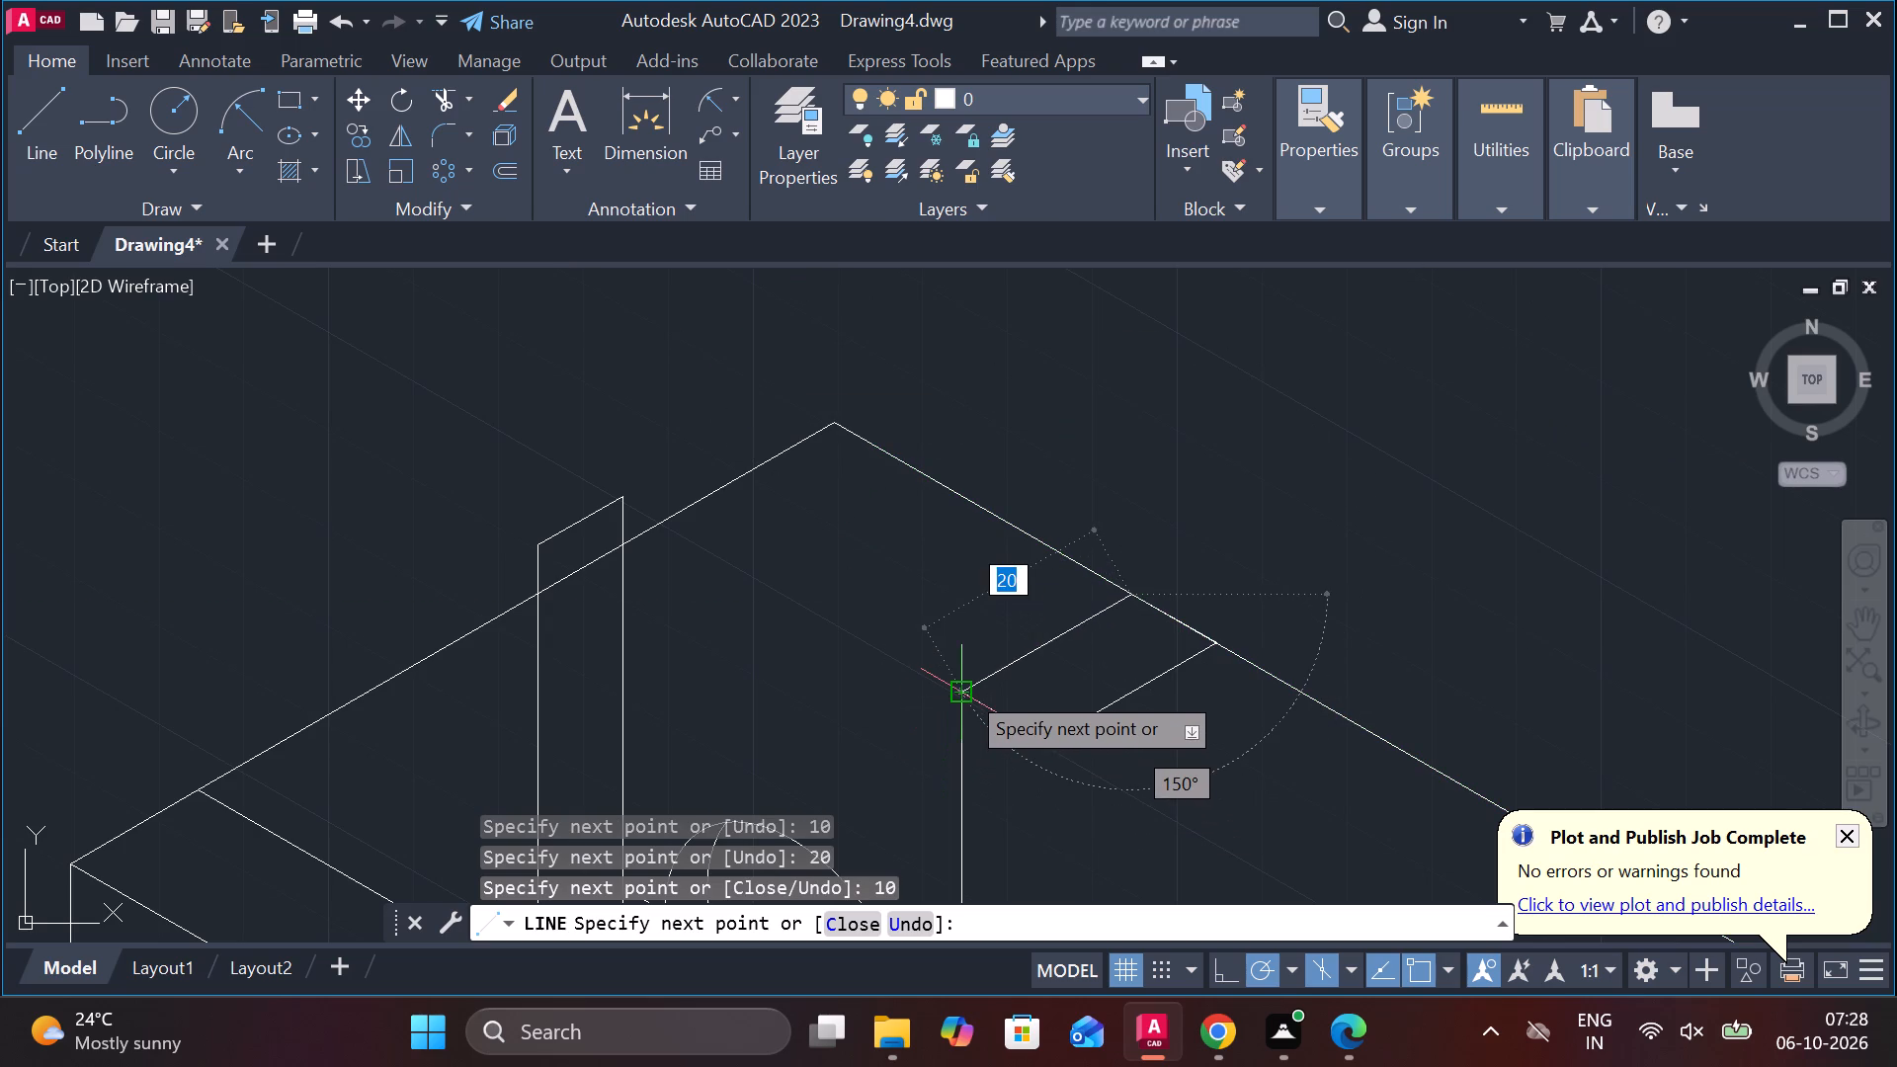
scroll(964, 689, up, 2)
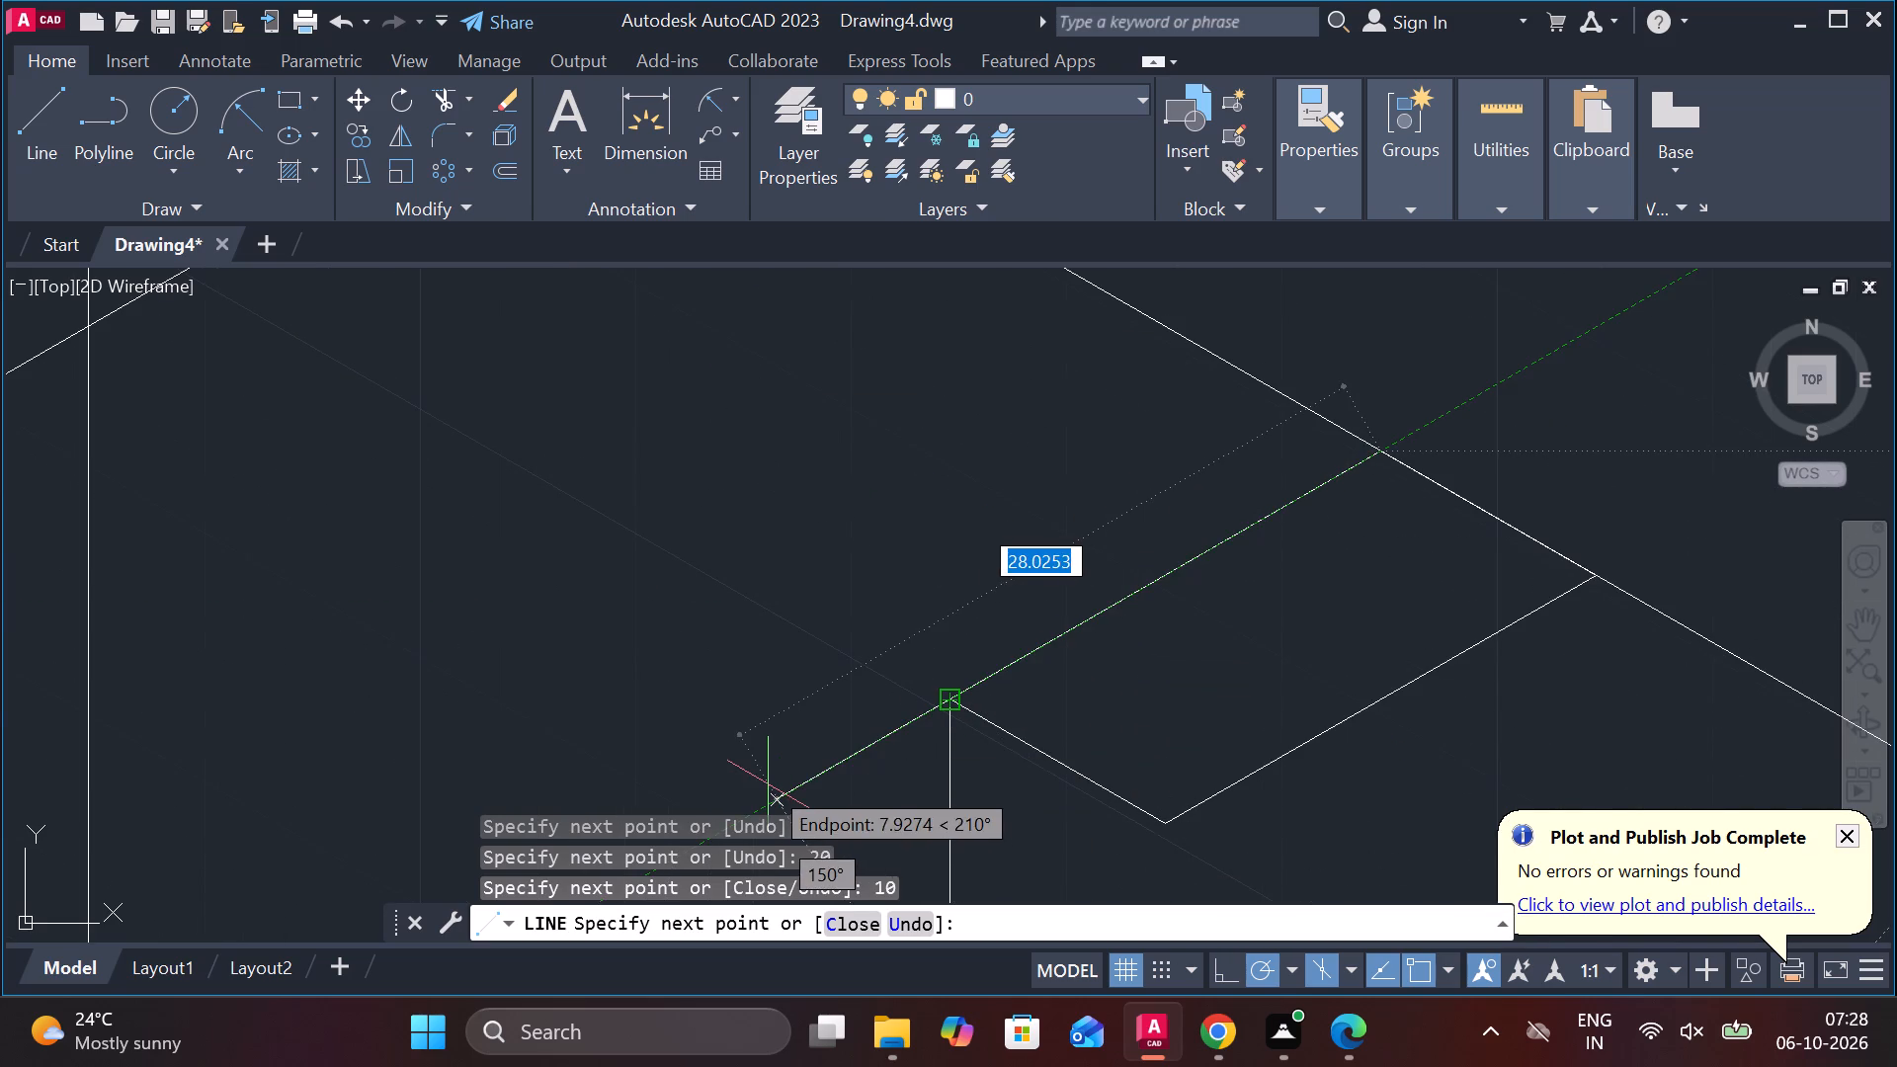
click(955, 703)
key(Escape)
scroll(1156, 644, down, 2)
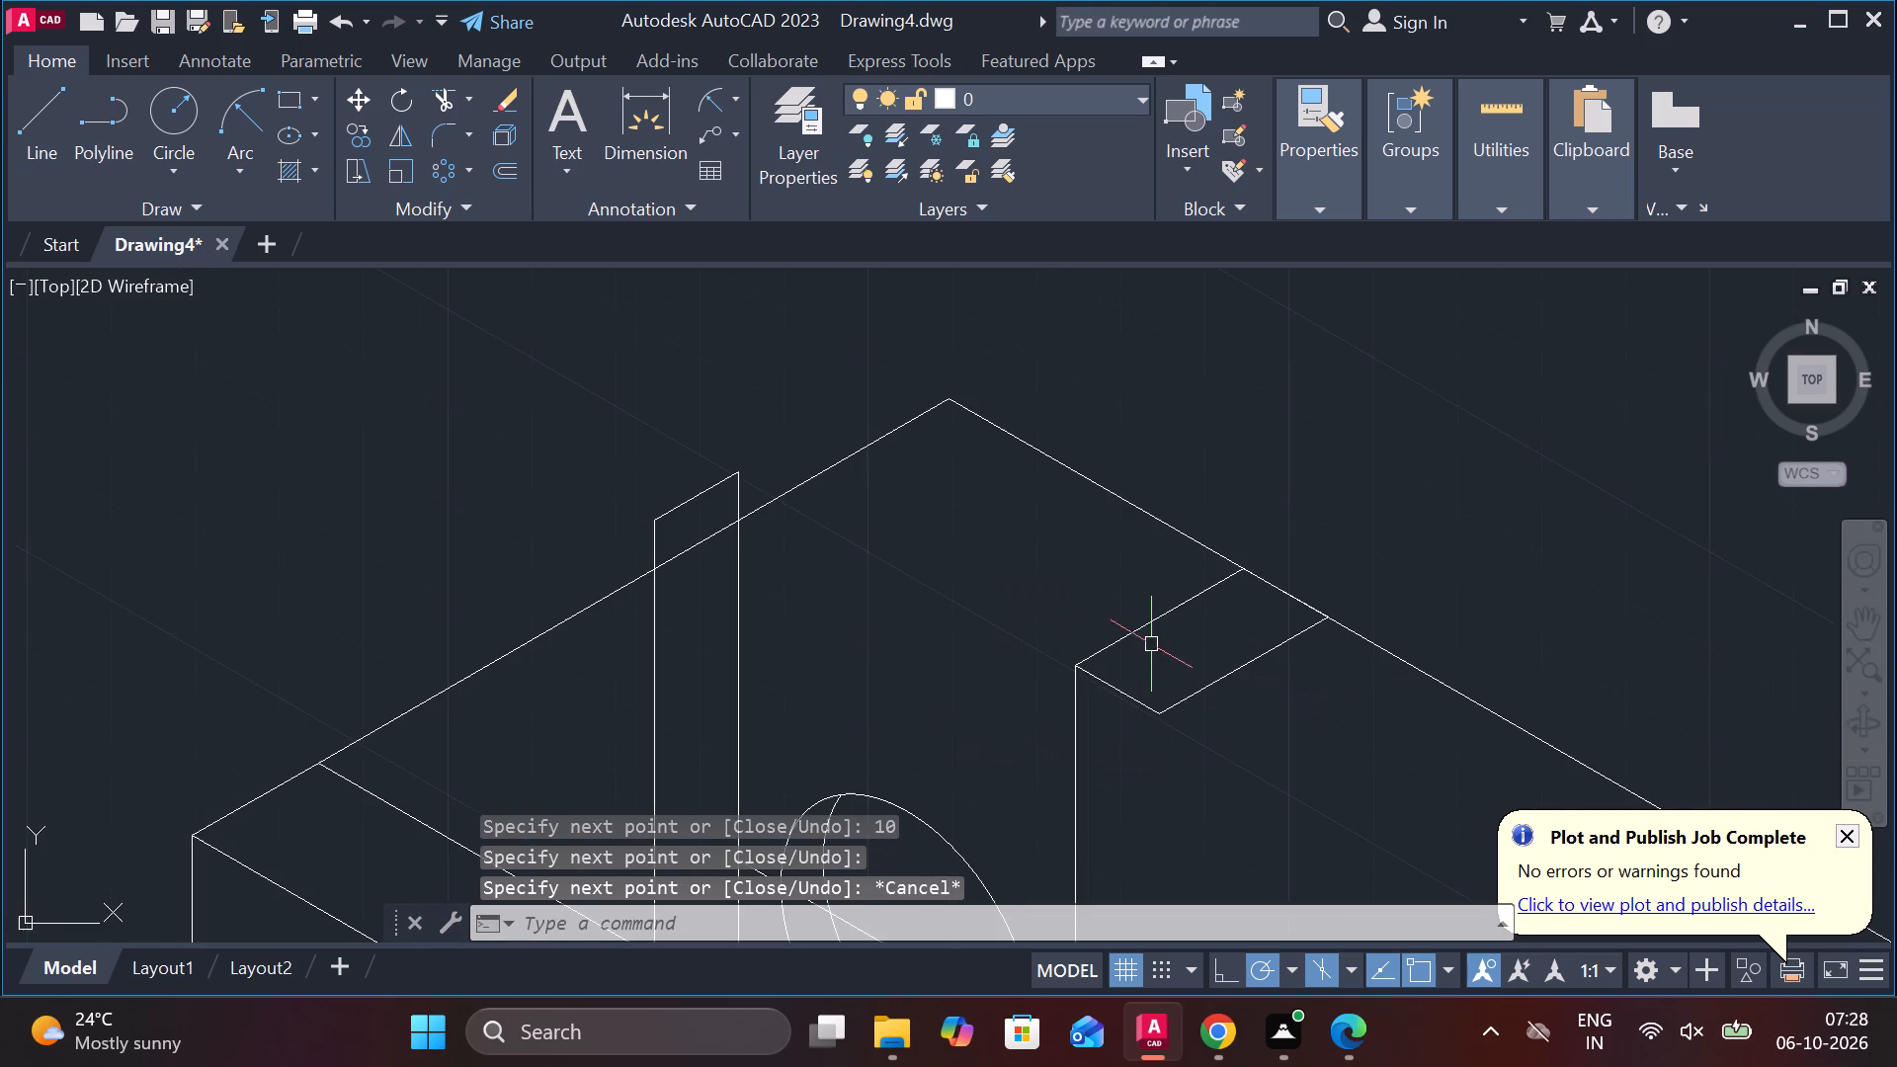
Draw a sloped line from where the step's back edge meets the block's end face up to the parallelogram's nearest front corner.
scroll(1151, 660, down, 1)
middle_drag(1181, 729, 801, 510)
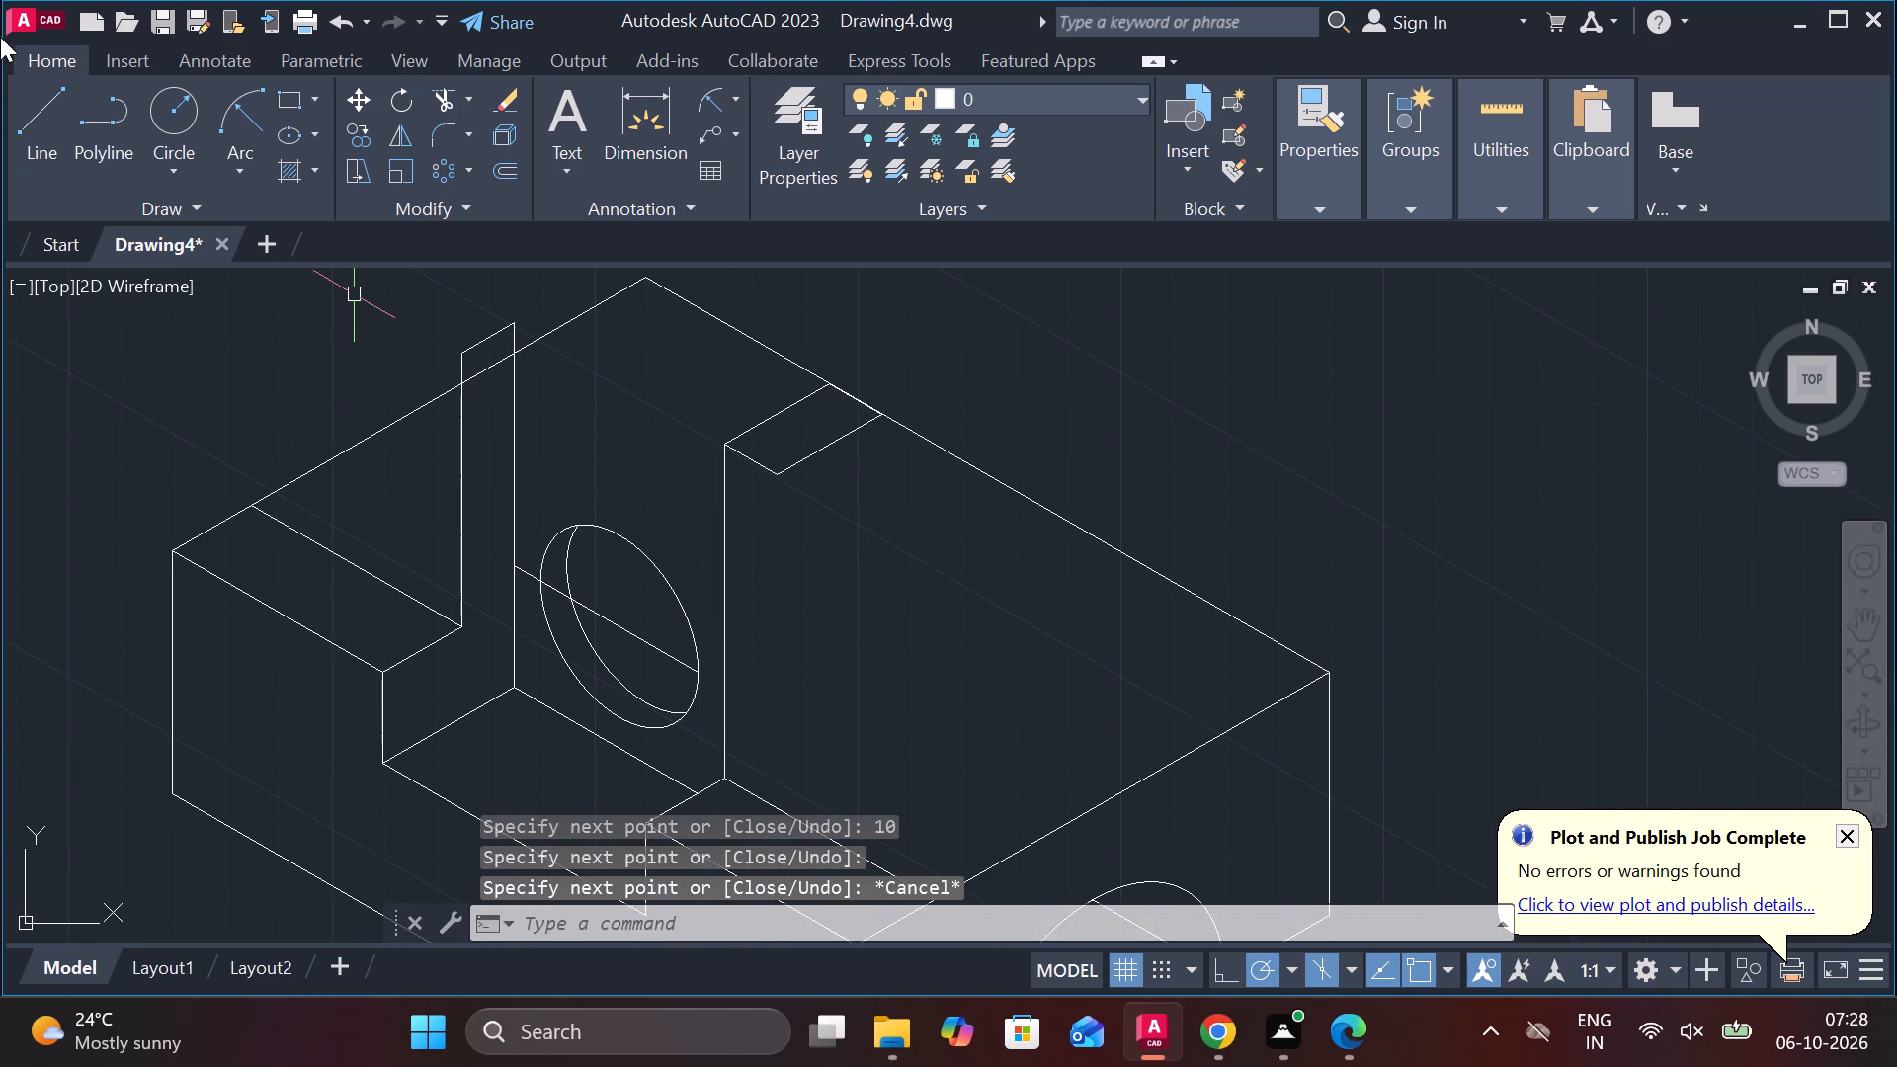
click(52, 108)
middle_drag(835, 653, 906, 491)
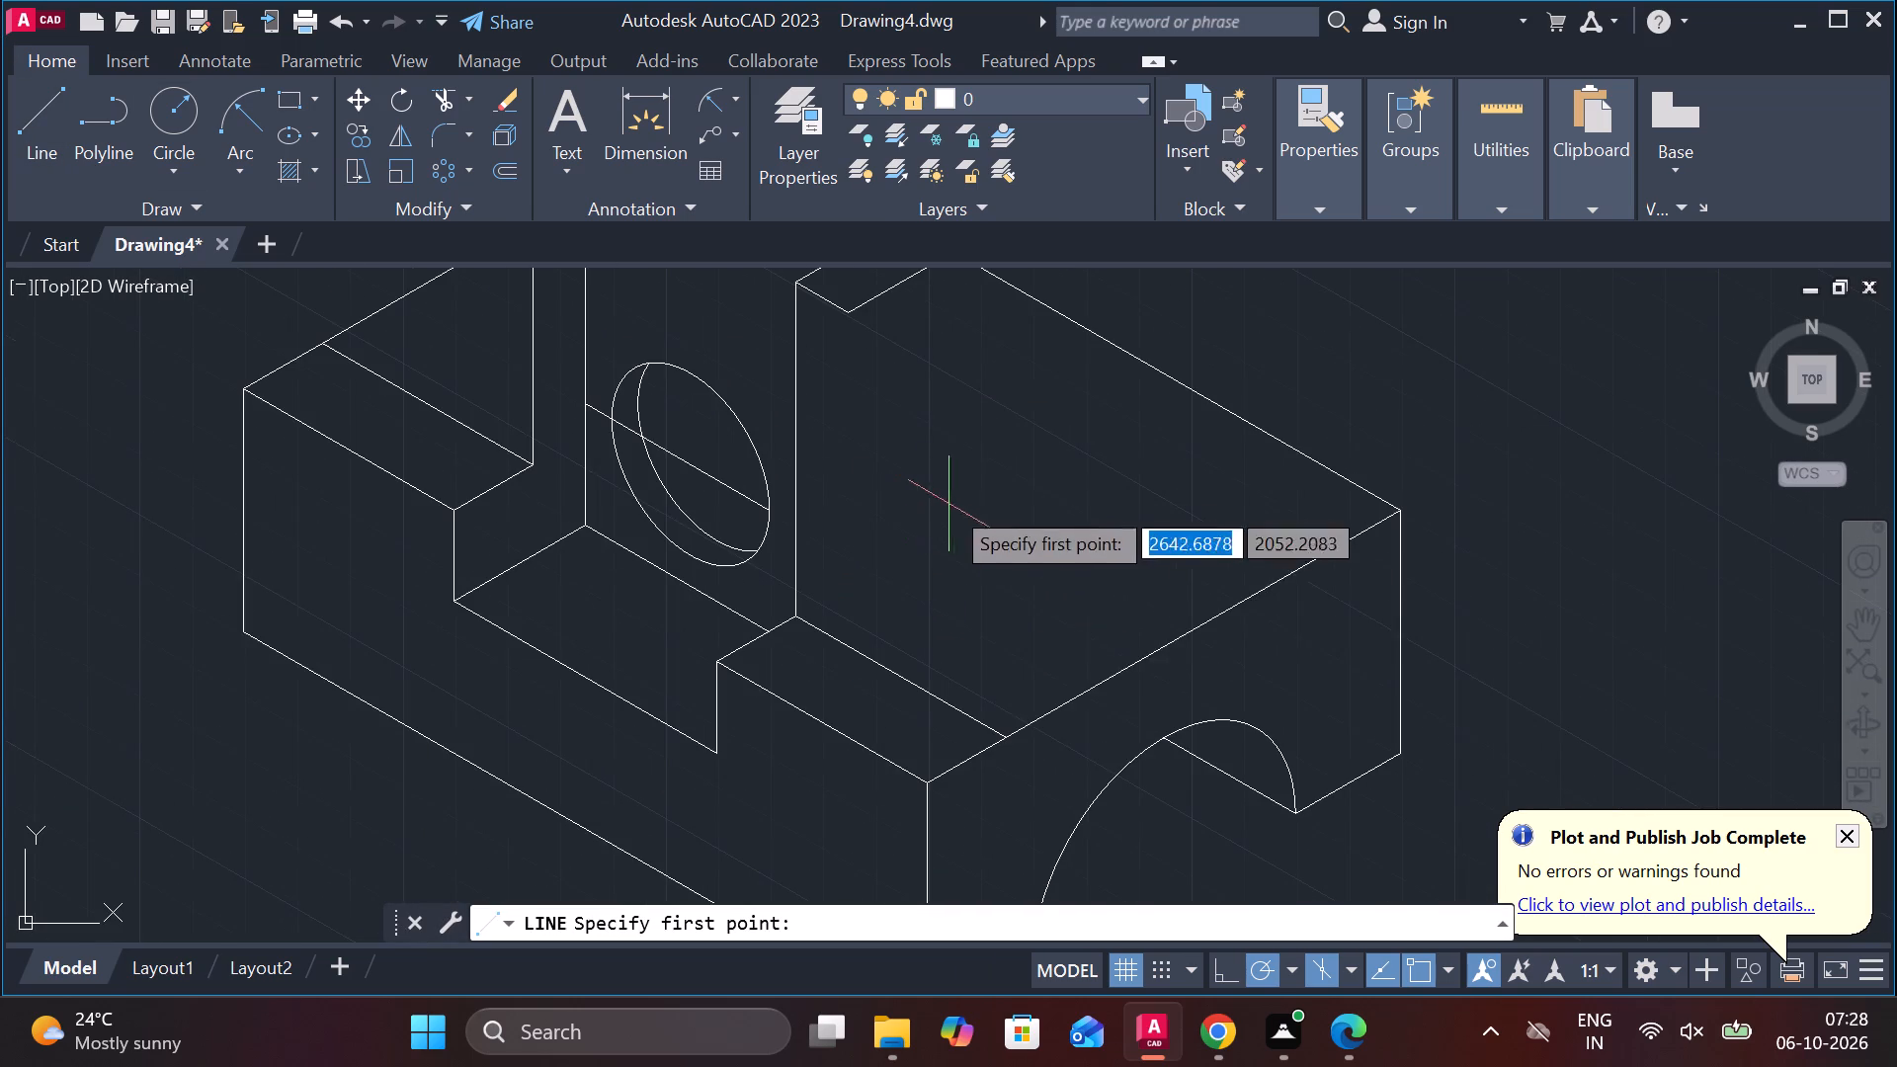
click(1001, 733)
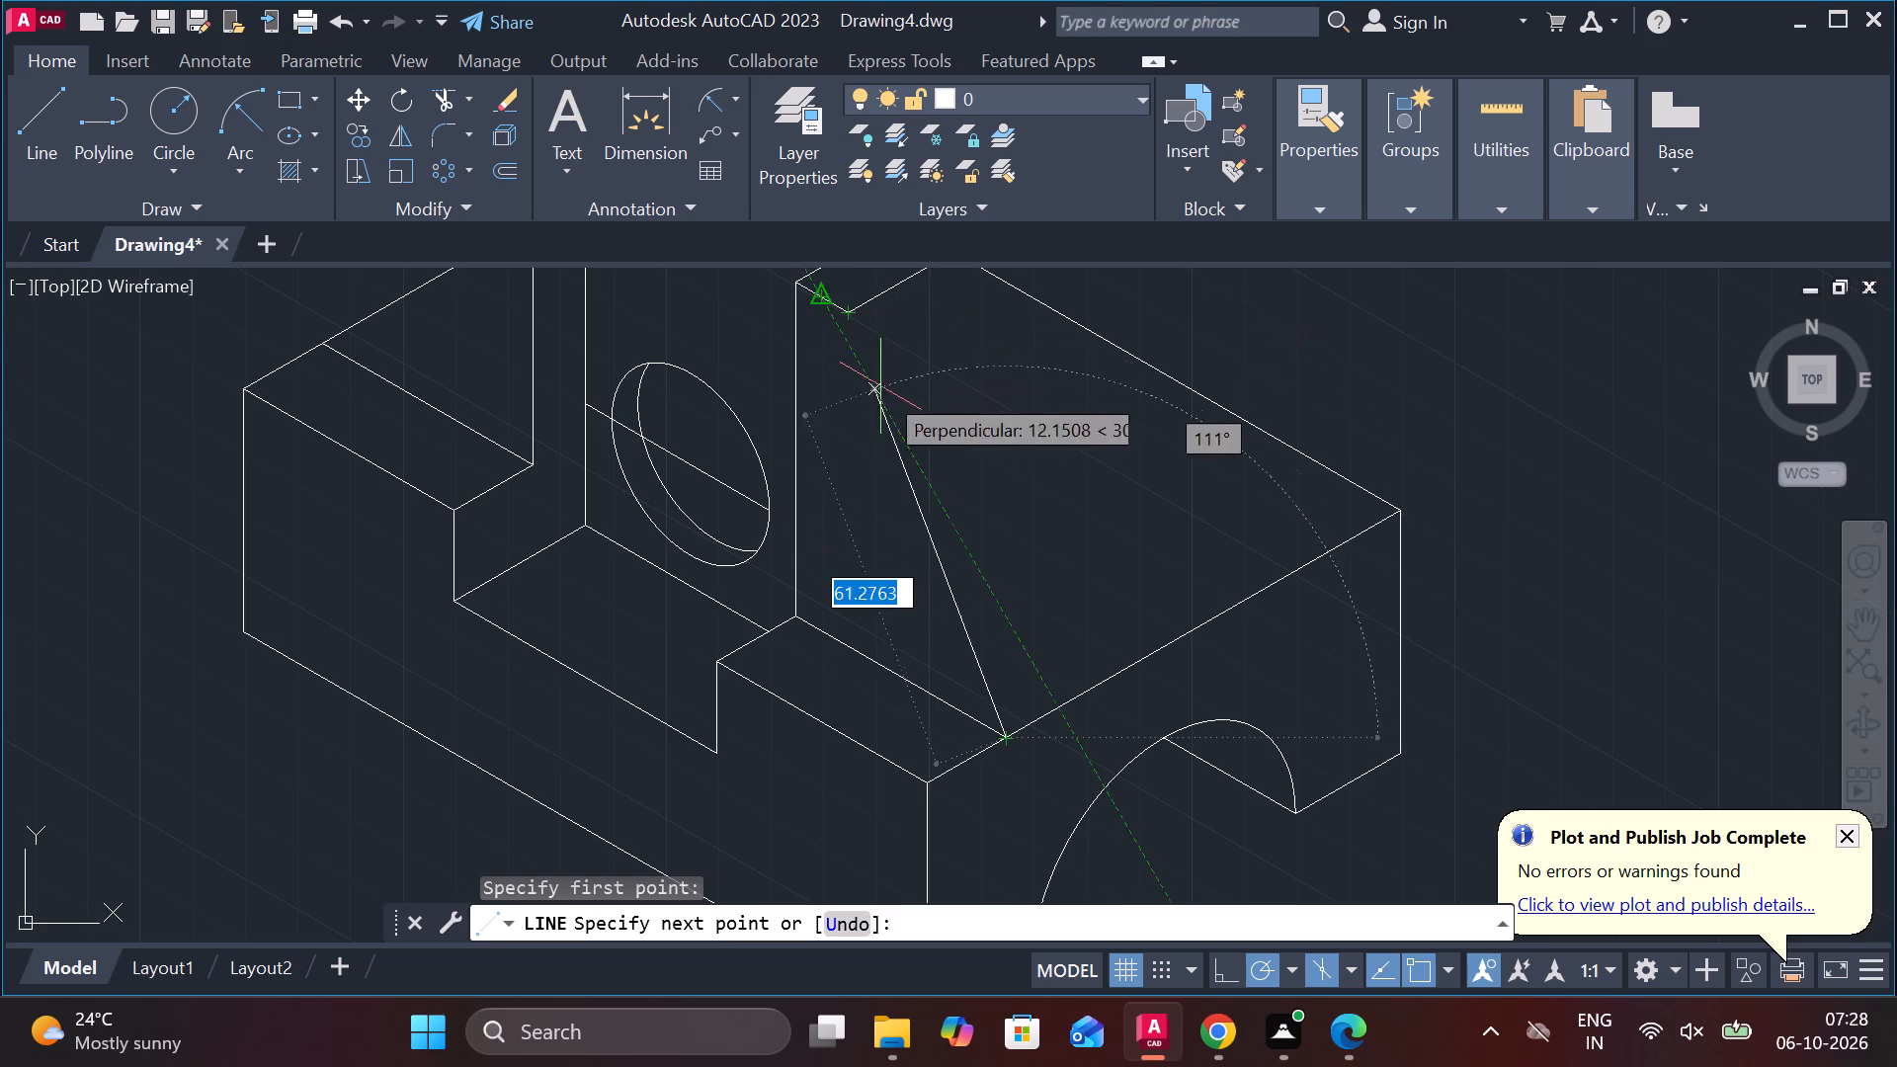
middle_drag(905, 423, 939, 624)
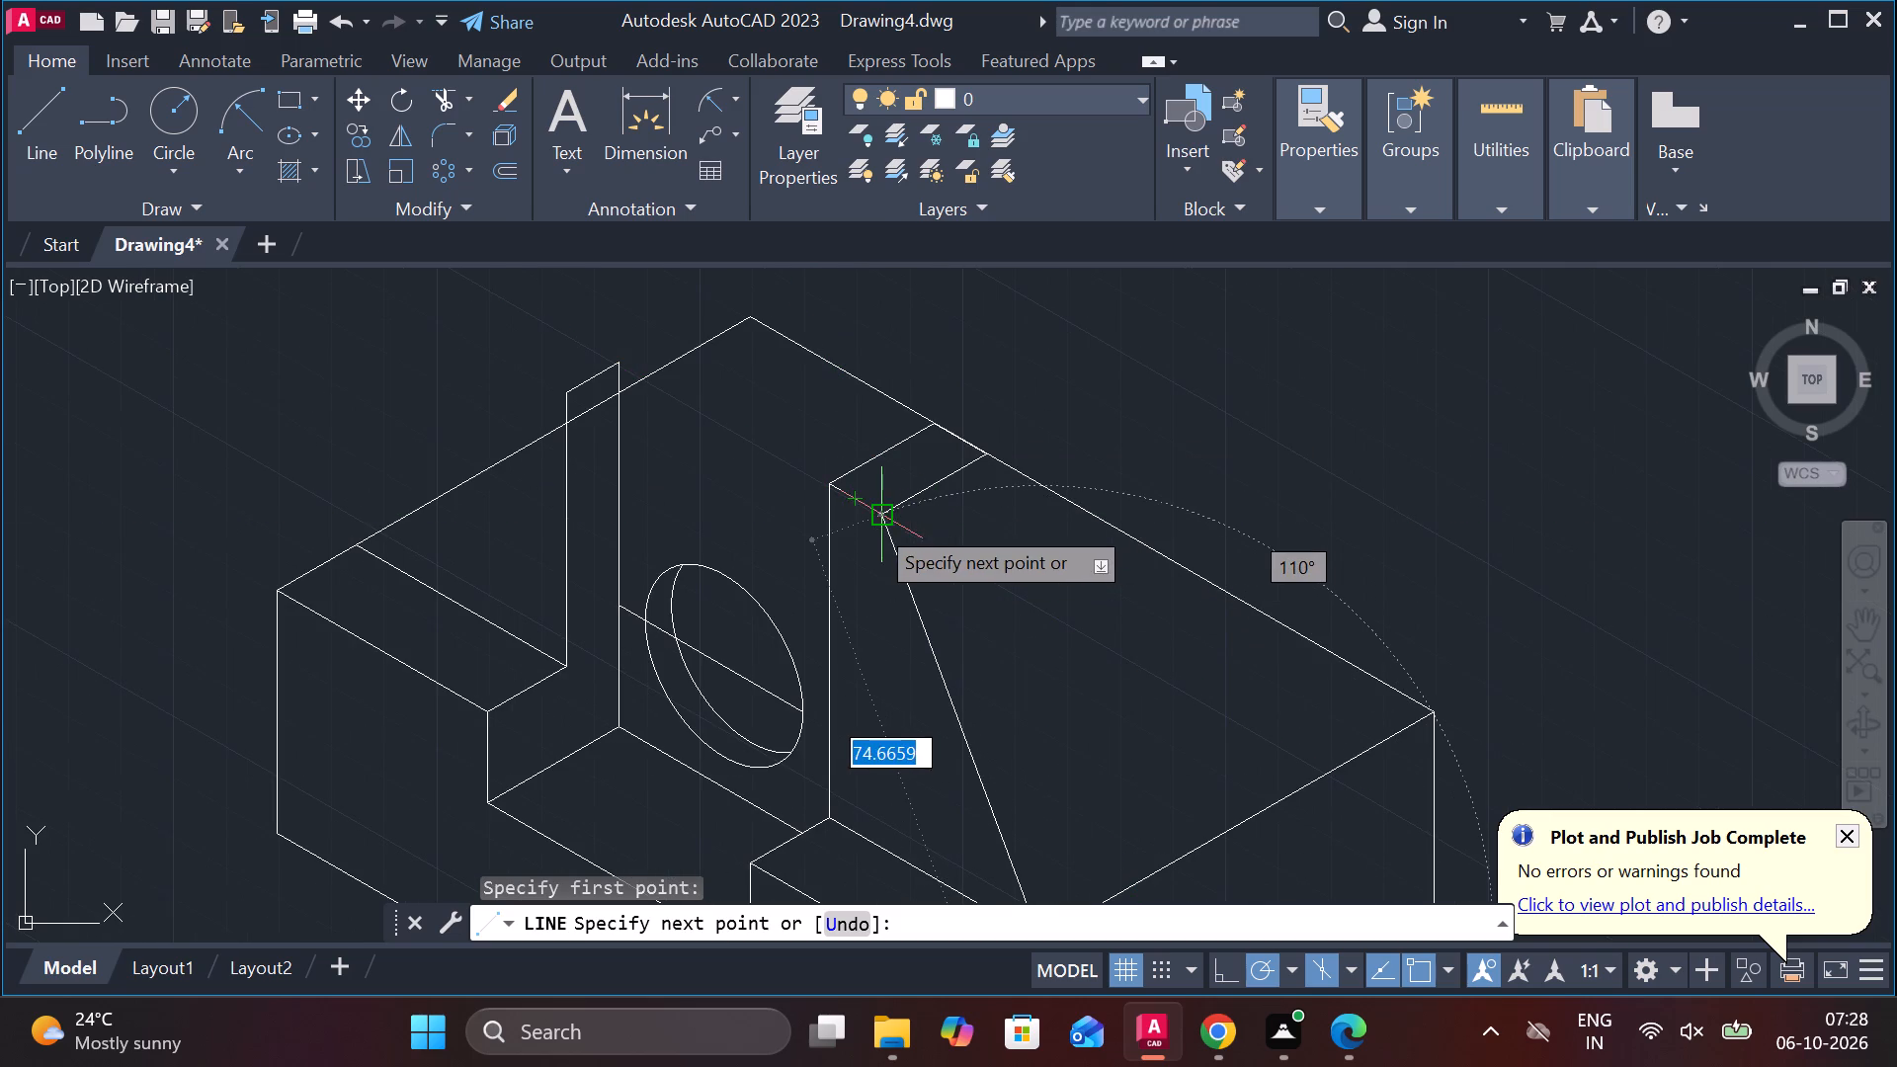
click(873, 523)
key(Escape)
middle_drag(1080, 675, 1041, 677)
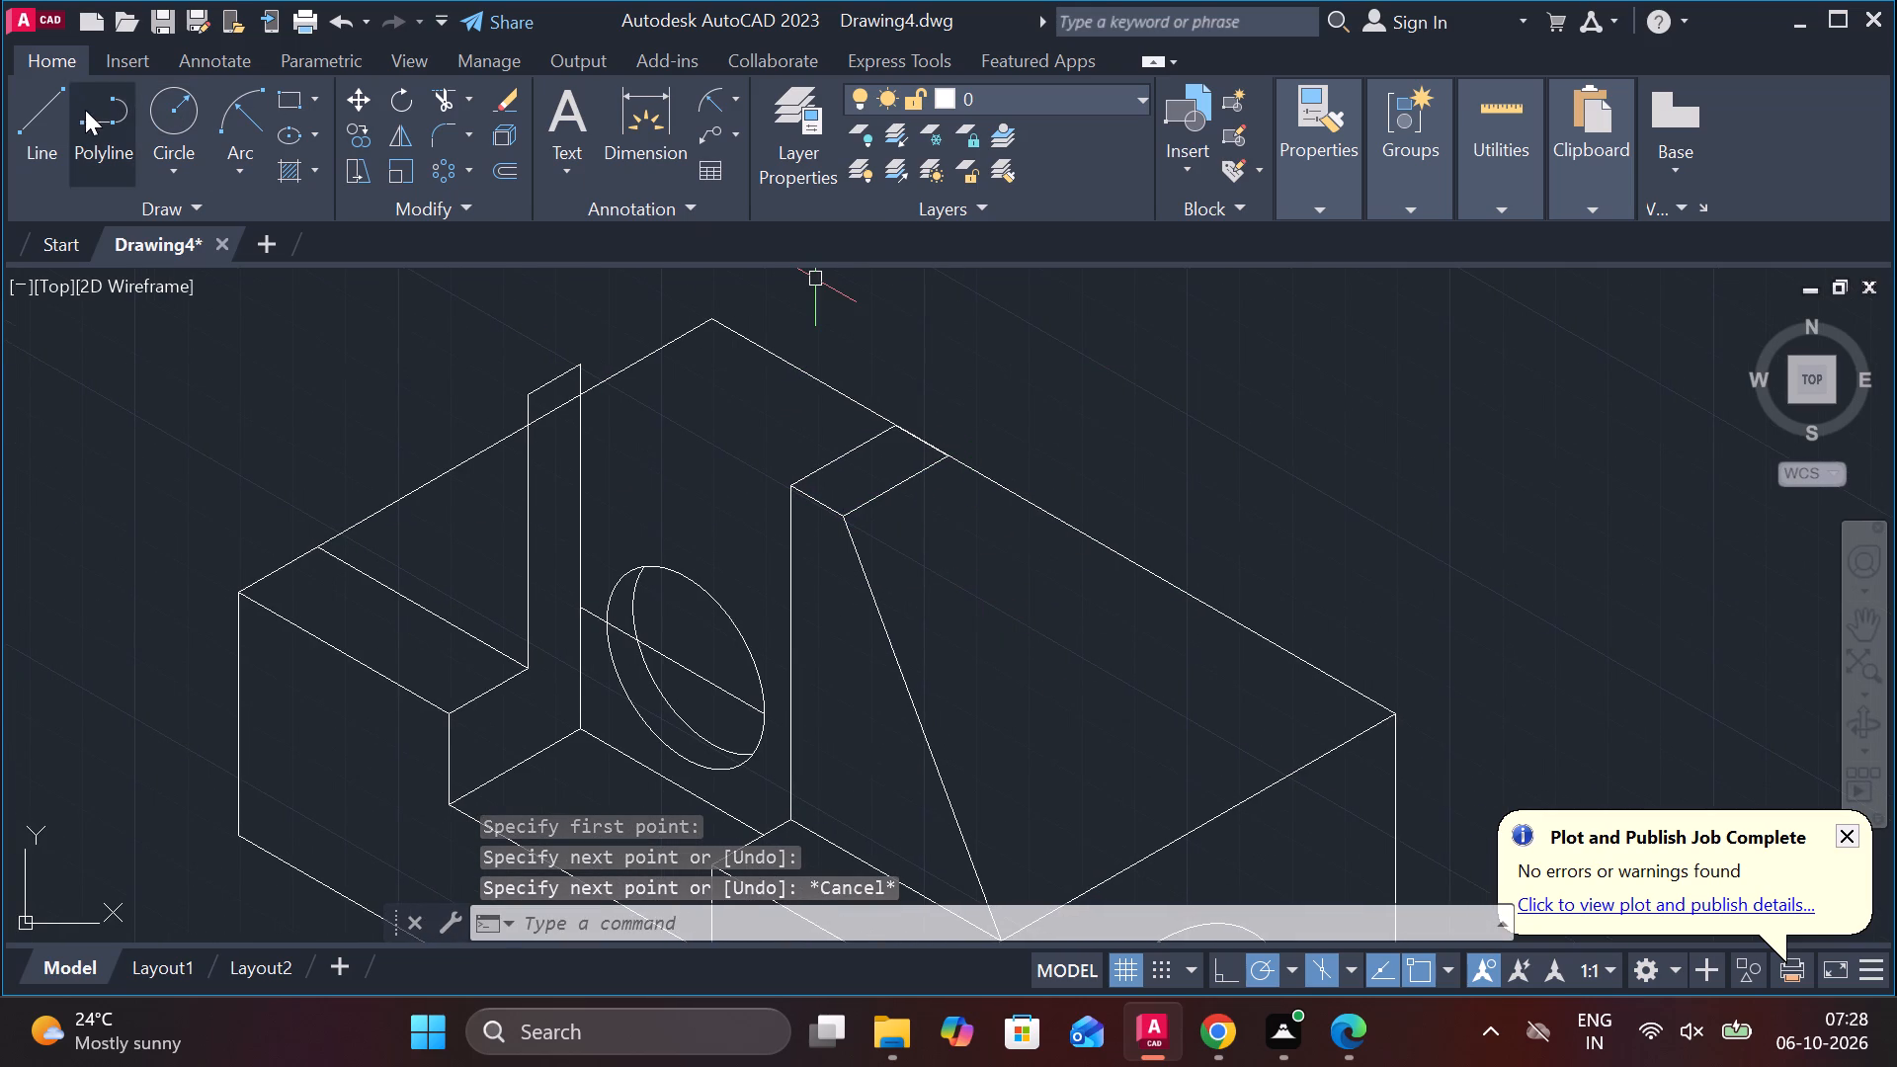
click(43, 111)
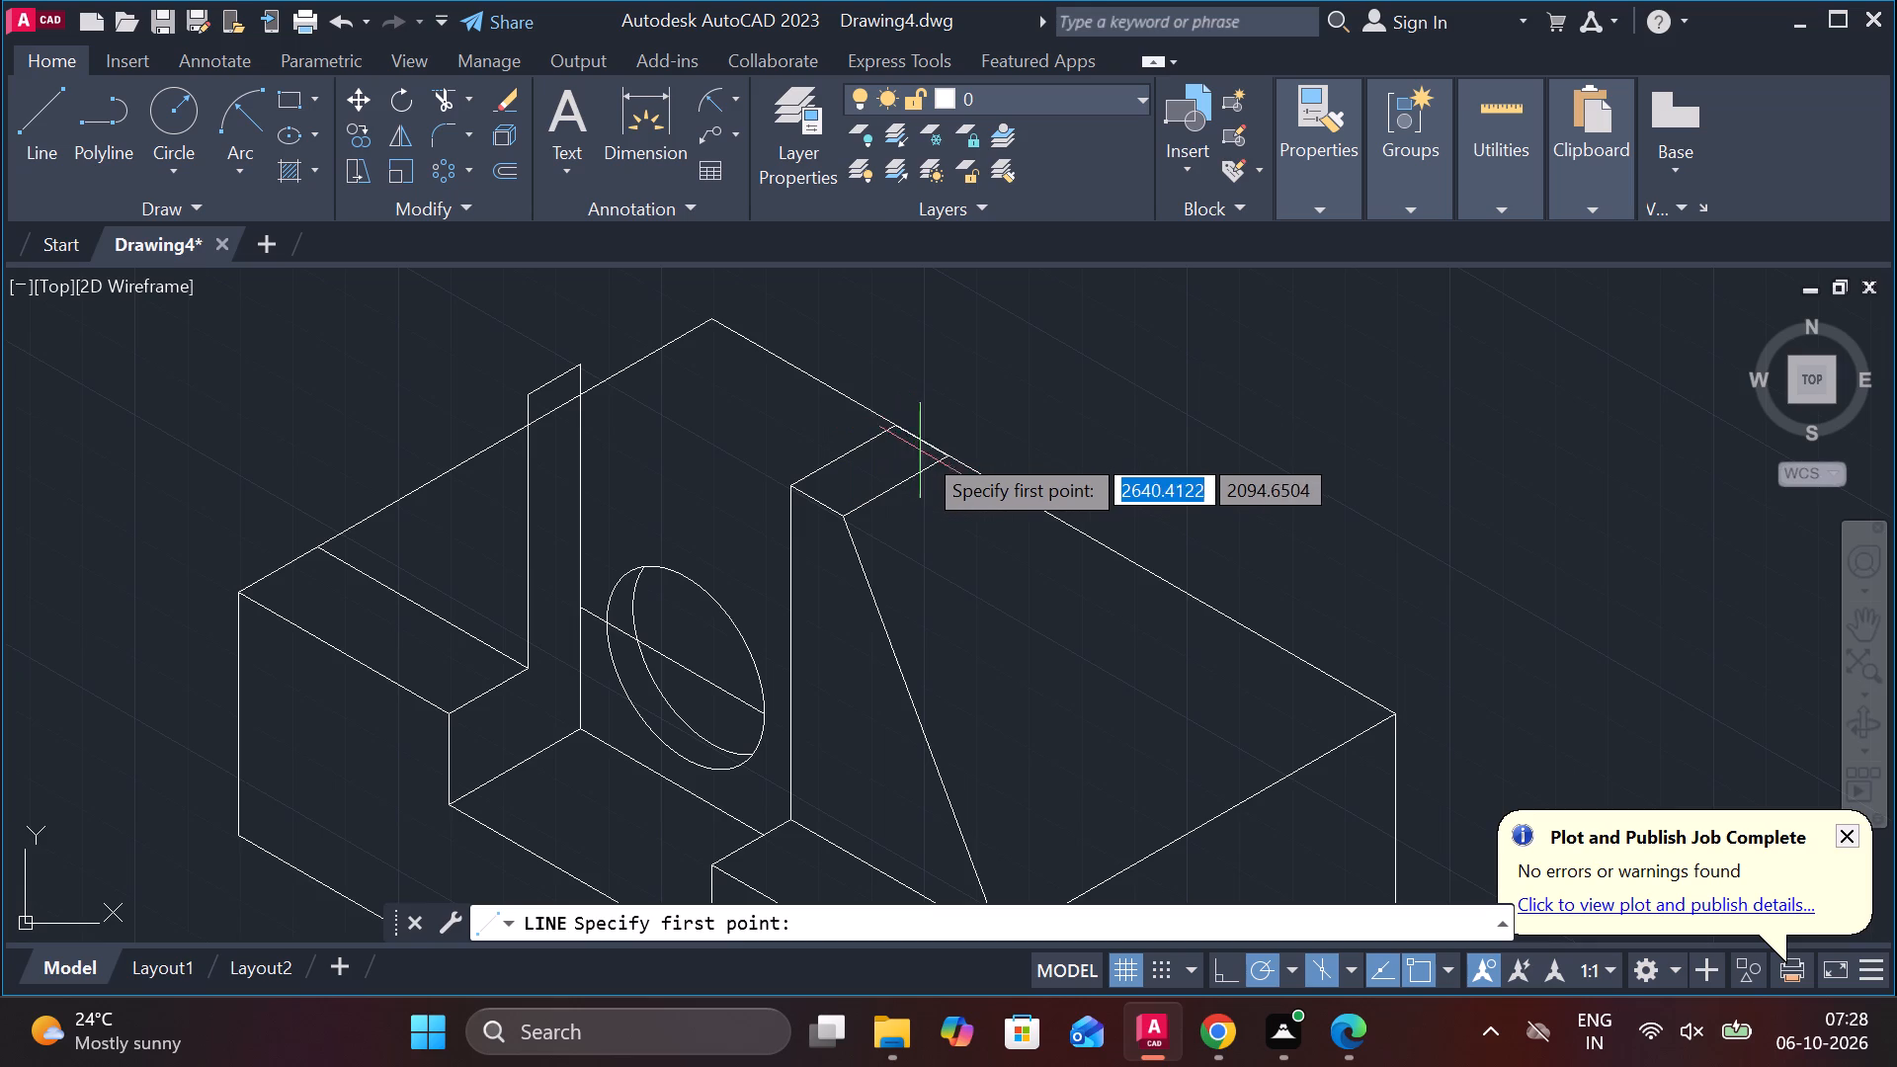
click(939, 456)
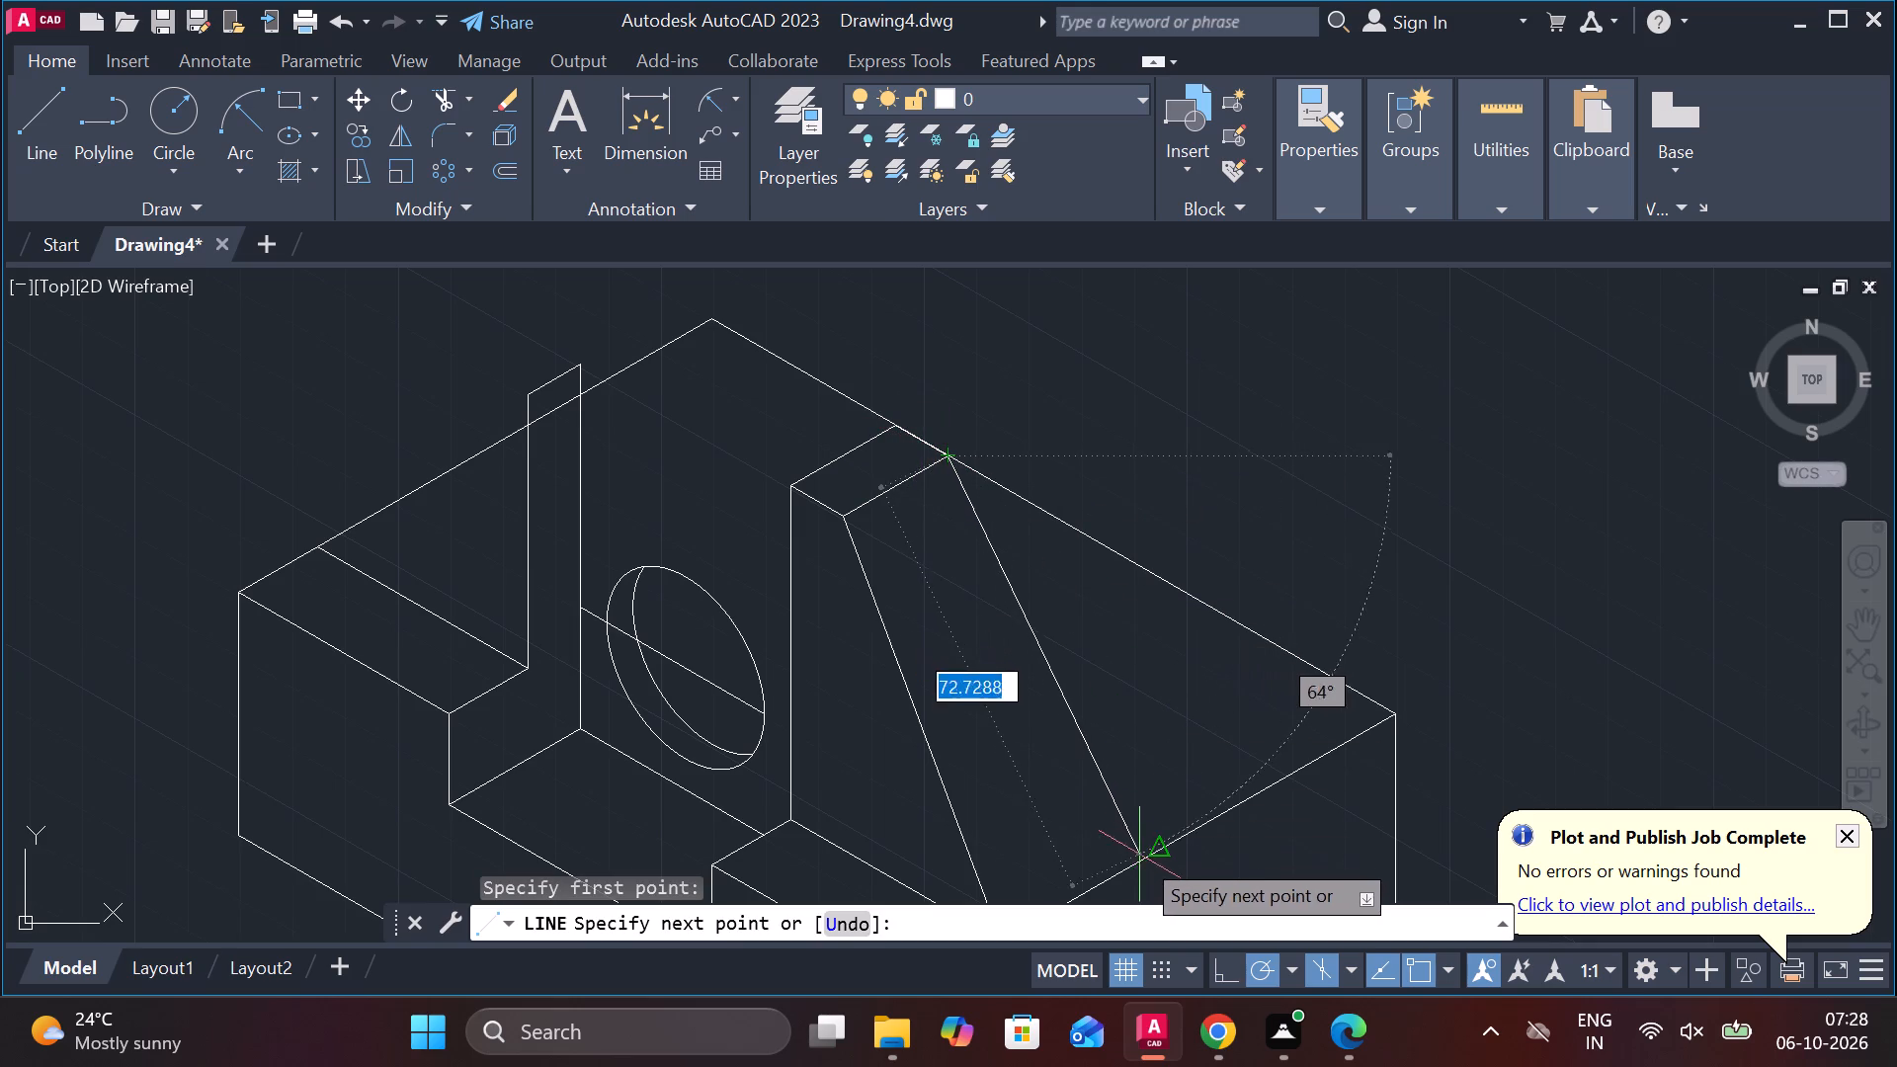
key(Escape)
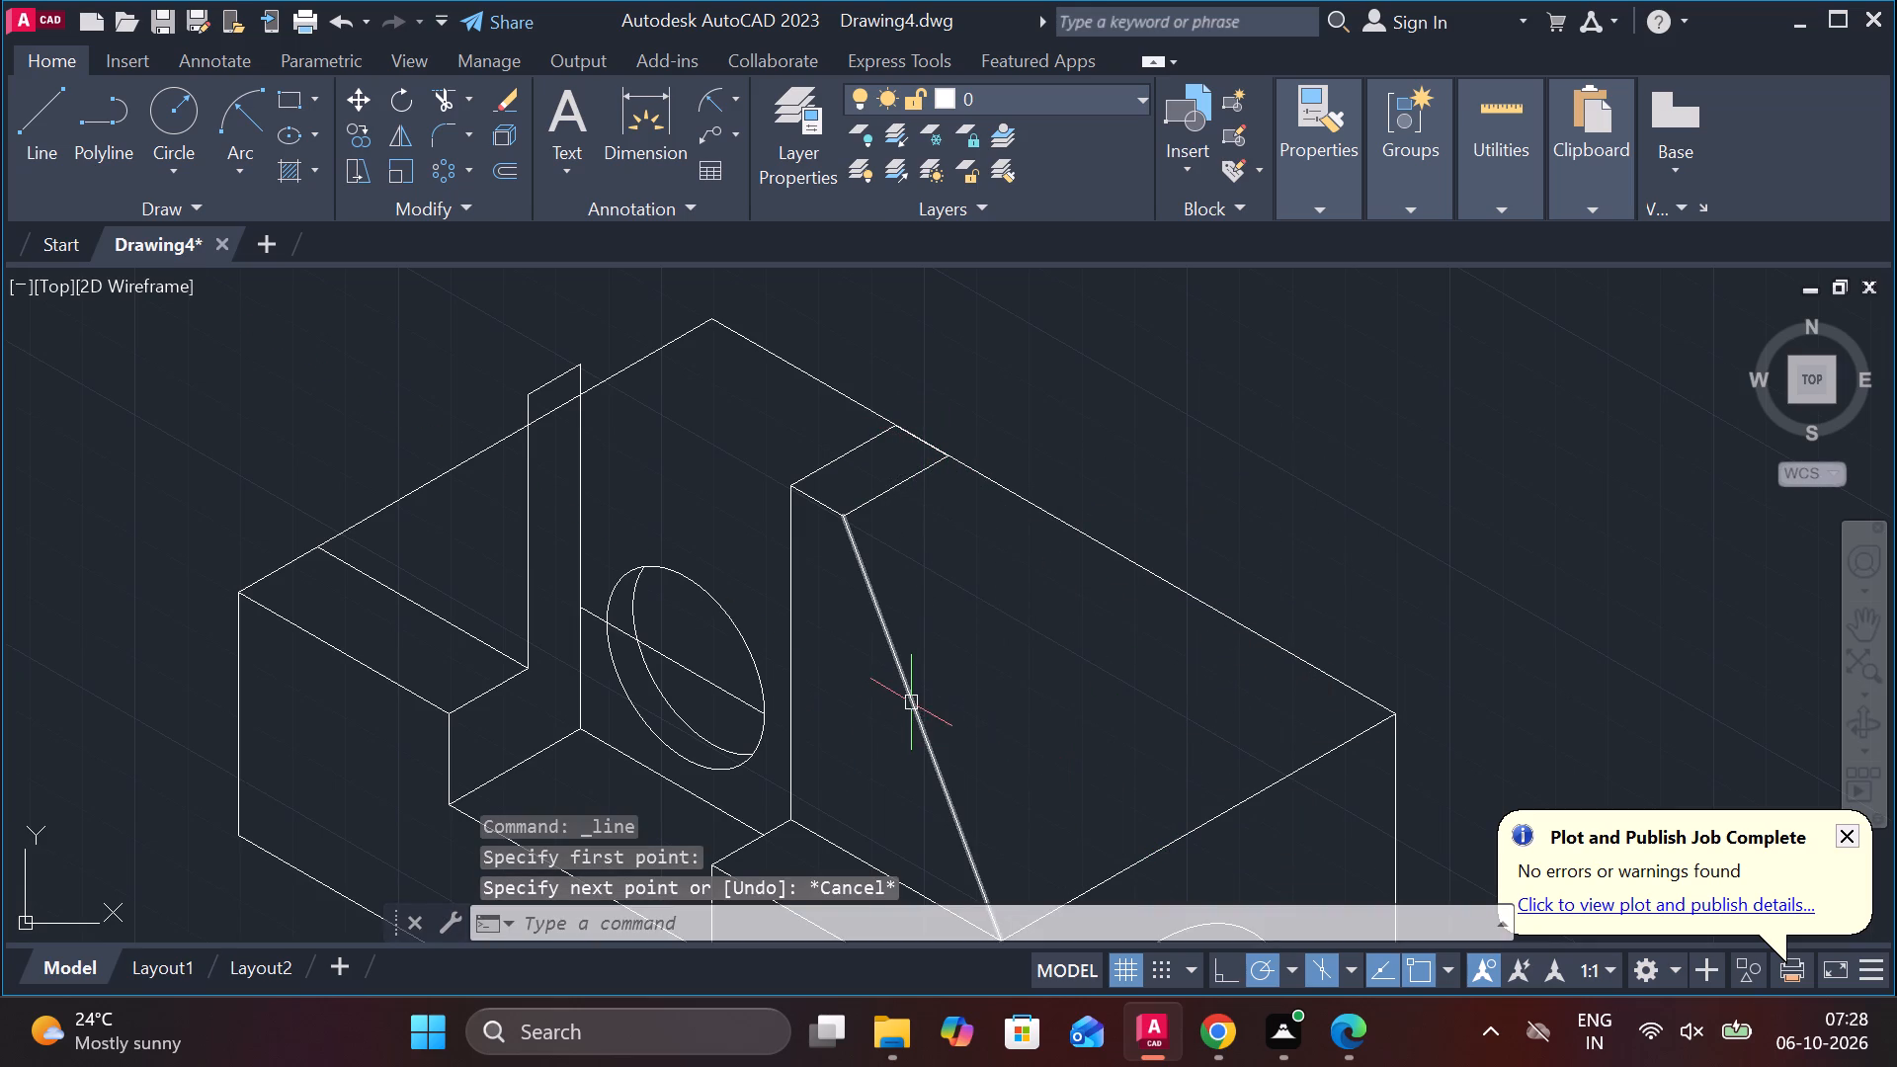
Copy the sloped line 20 units from its lower end, parallel to the 20-unit side, so it starts at the parallelogram's other front corner.
click(911, 702)
middle_drag(1015, 672, 881, 527)
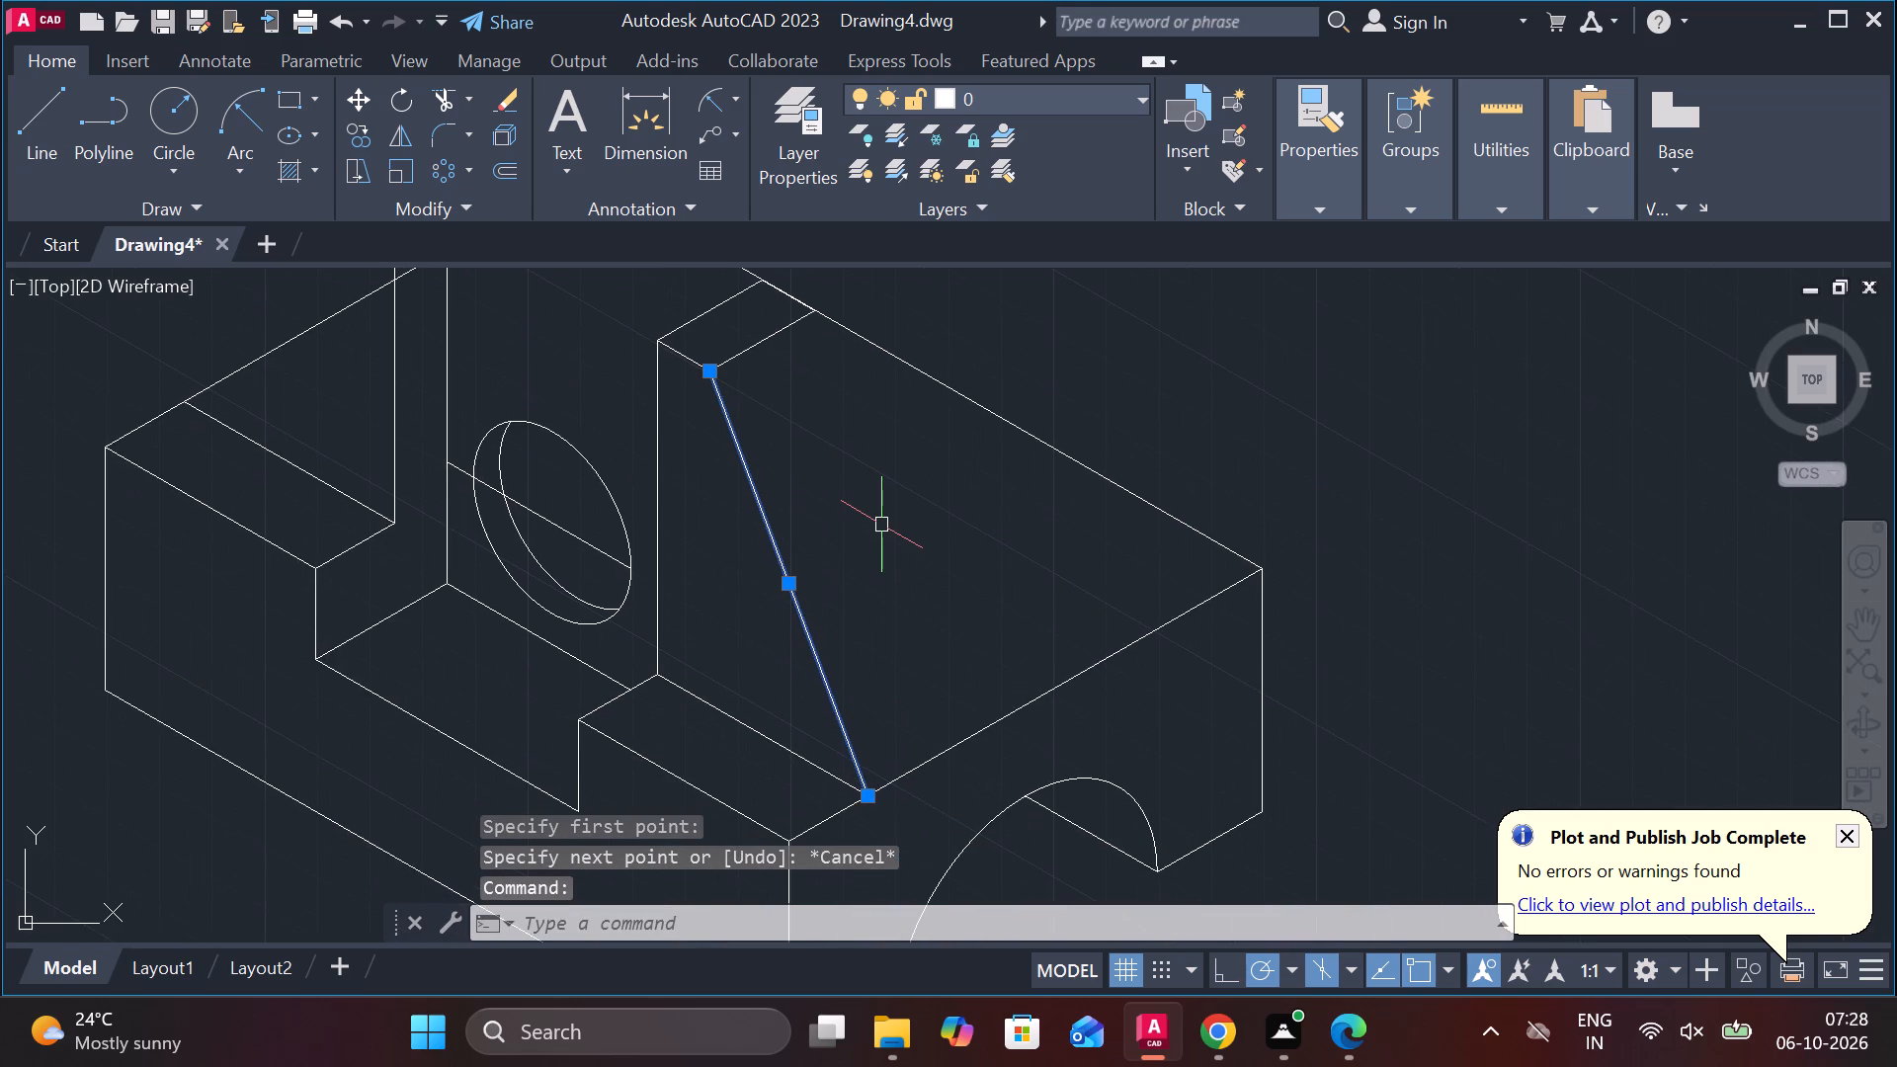
text(CO)
key(Return)
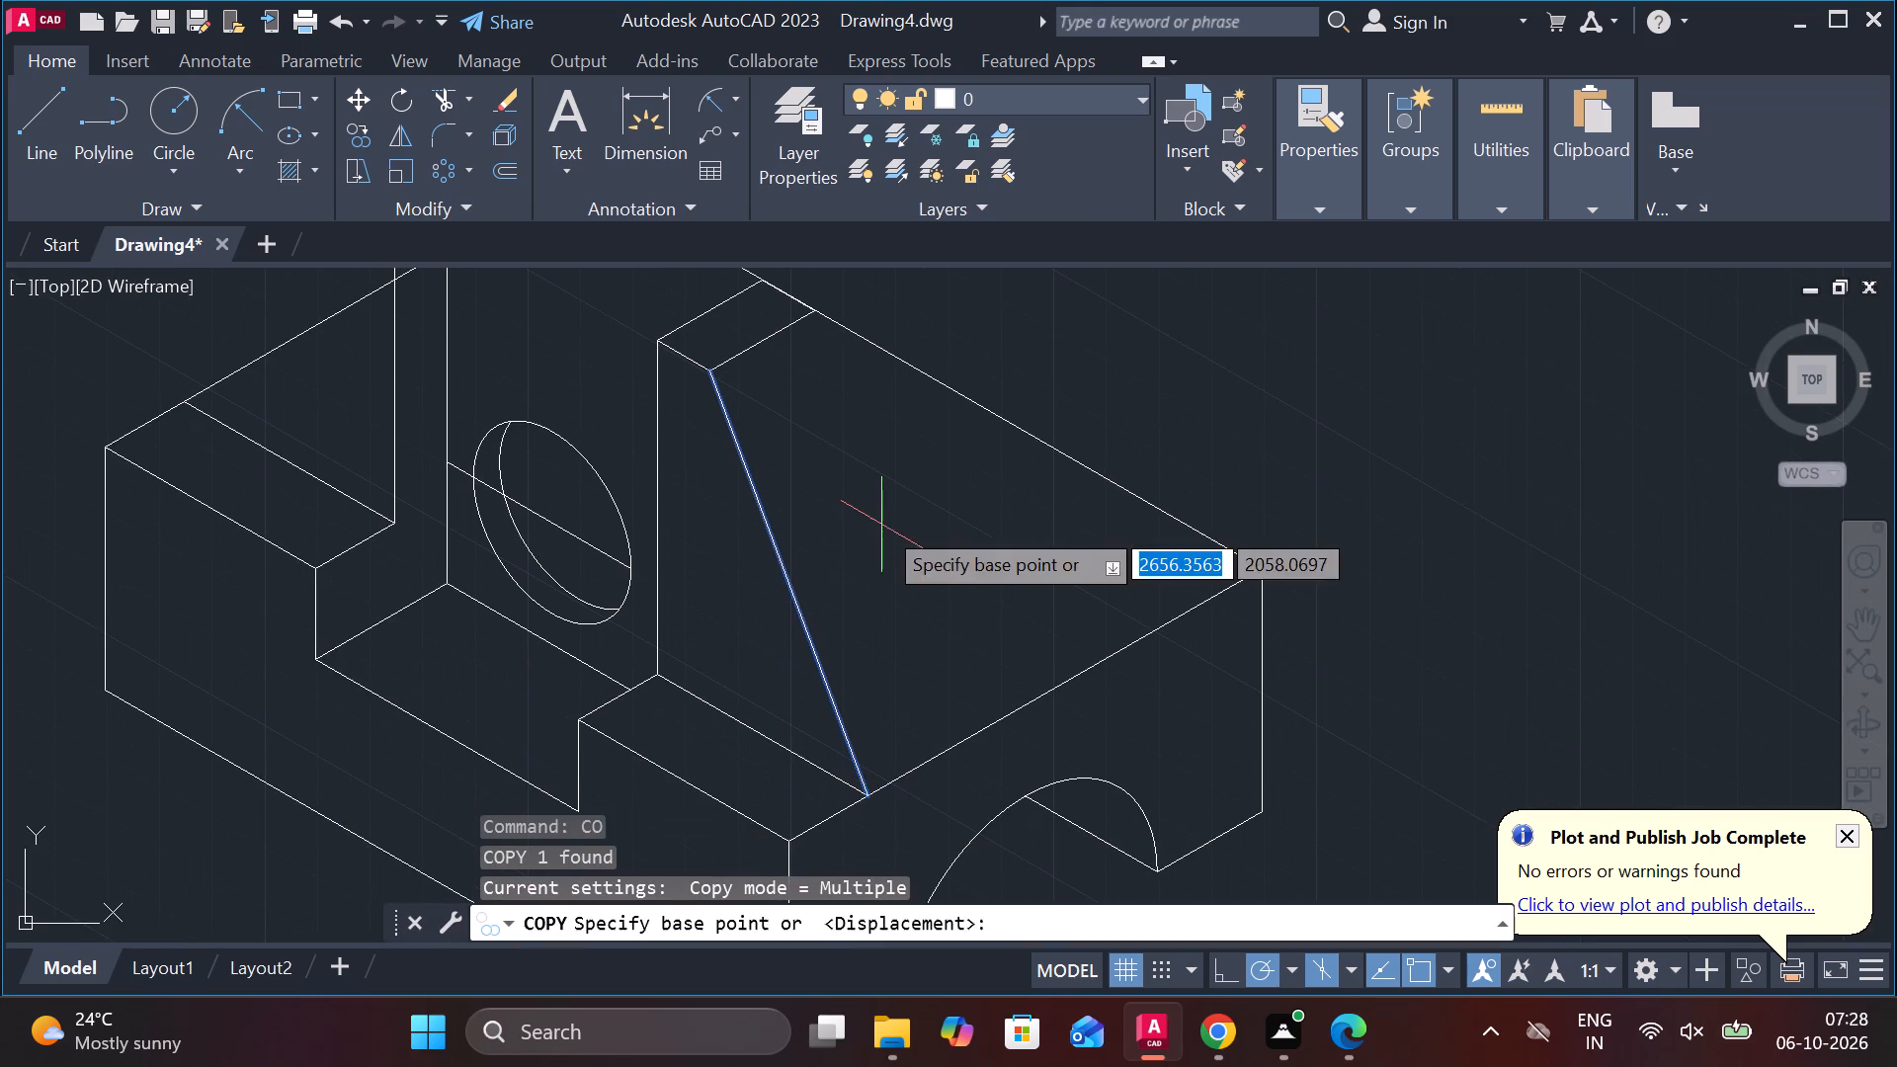
click(870, 781)
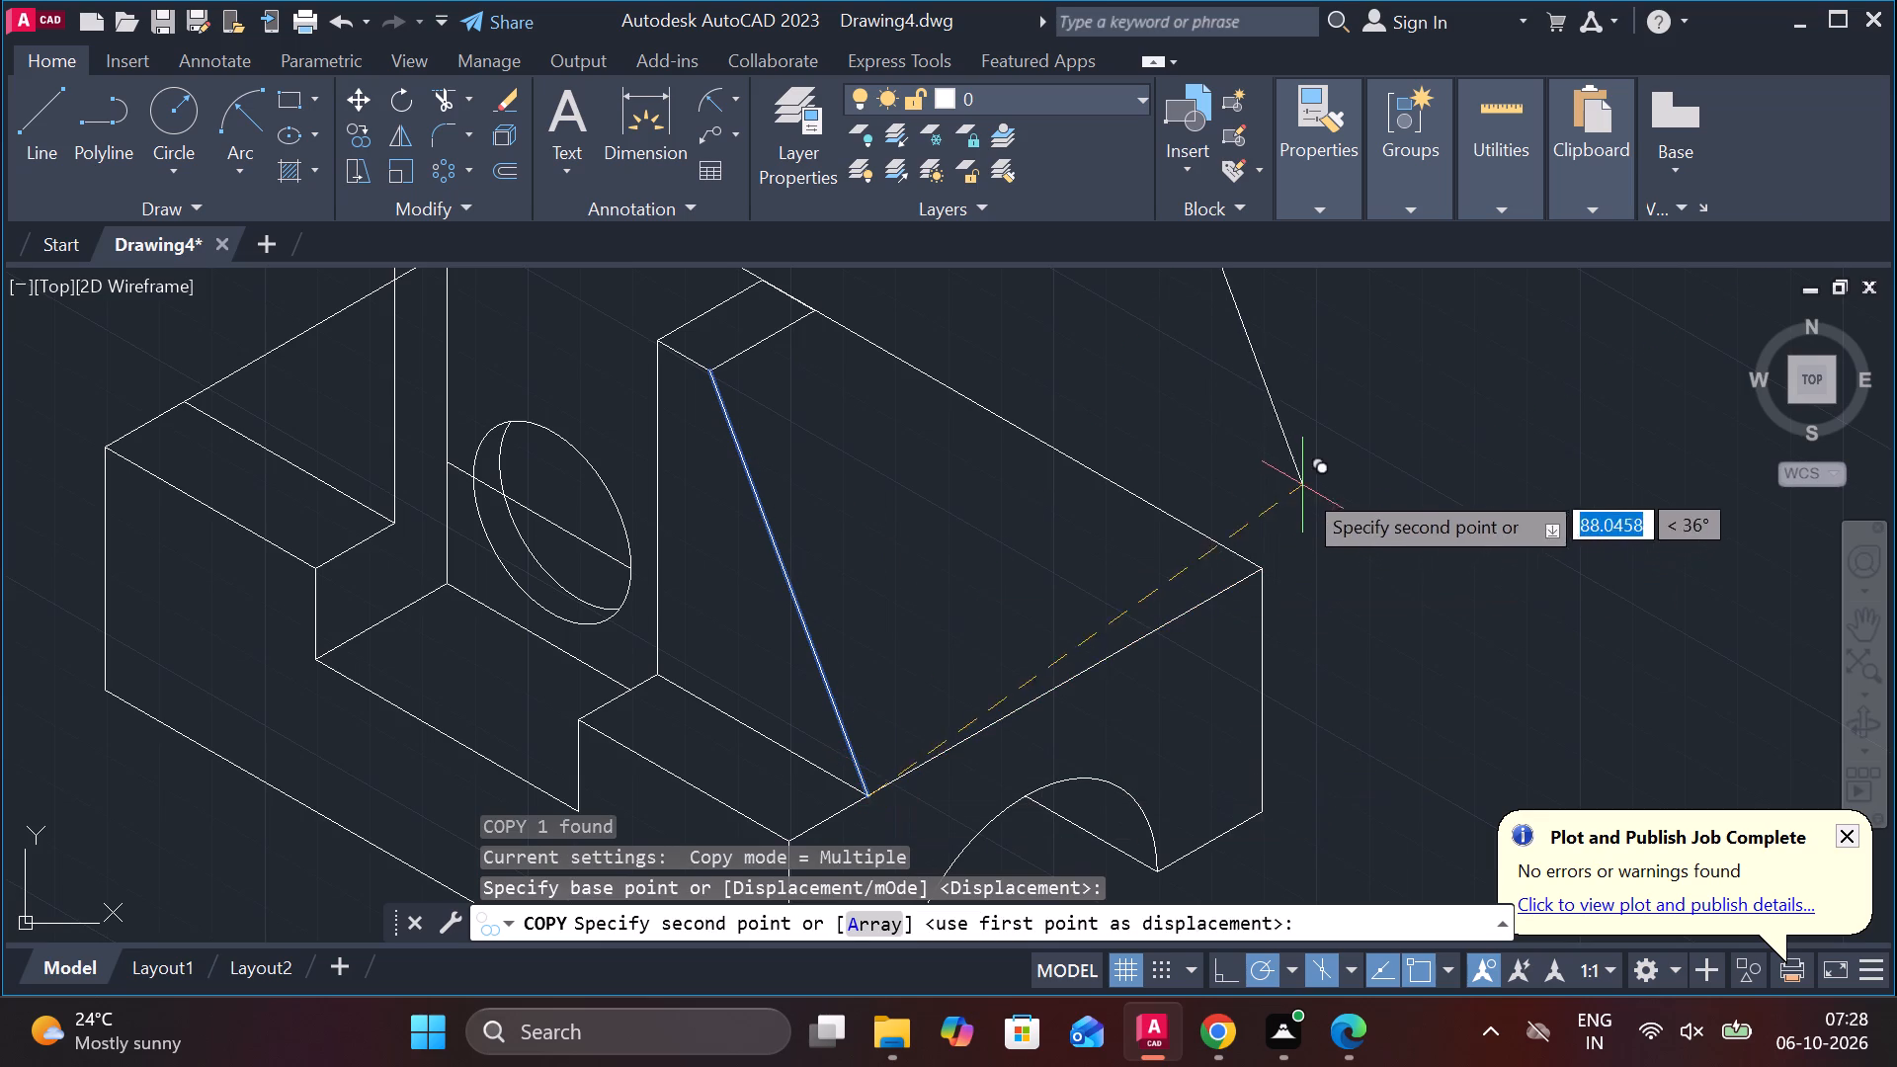
text(20)
key(Return)
key(Escape)
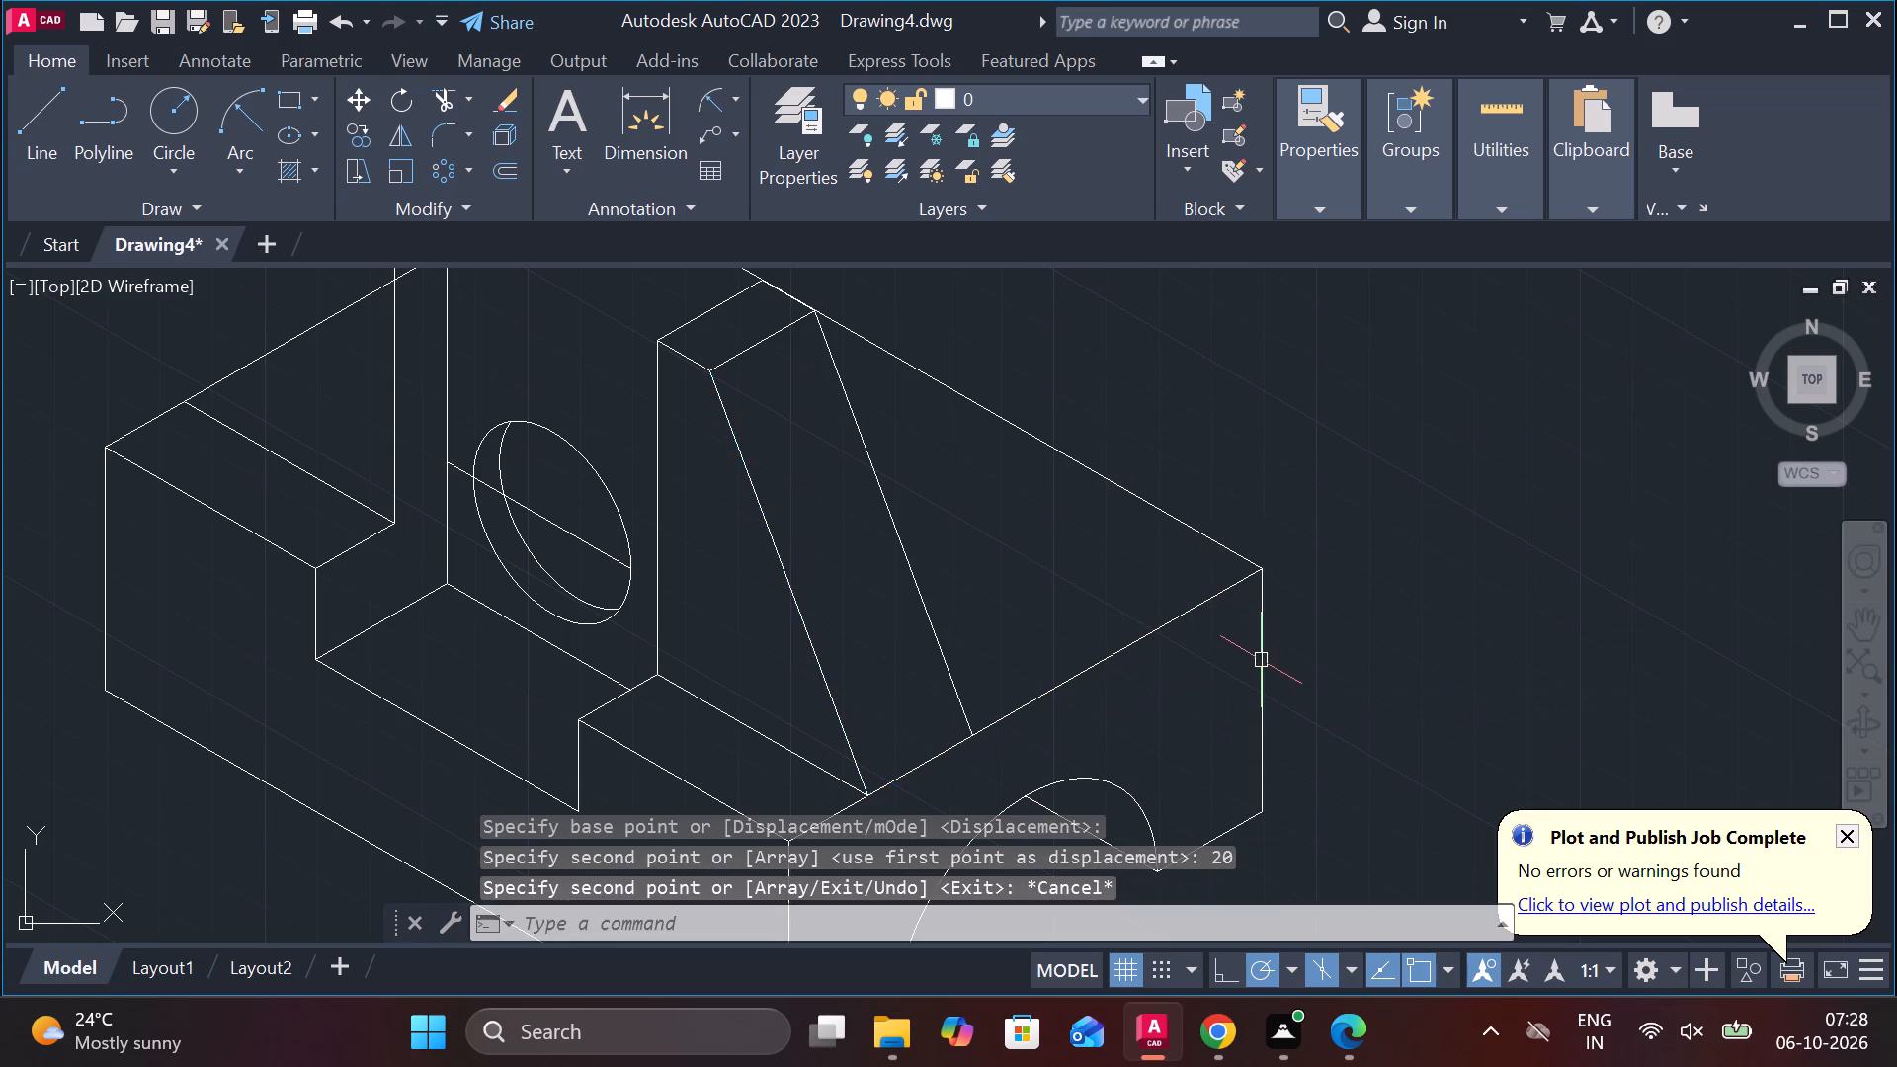
Draw connected lines from the top corner above the arched cutout's far side: 15 units at 210°, and a longer one at 330° past the block.
scroll(1218, 590, down, 1)
middle_drag(1107, 556, 1150, 636)
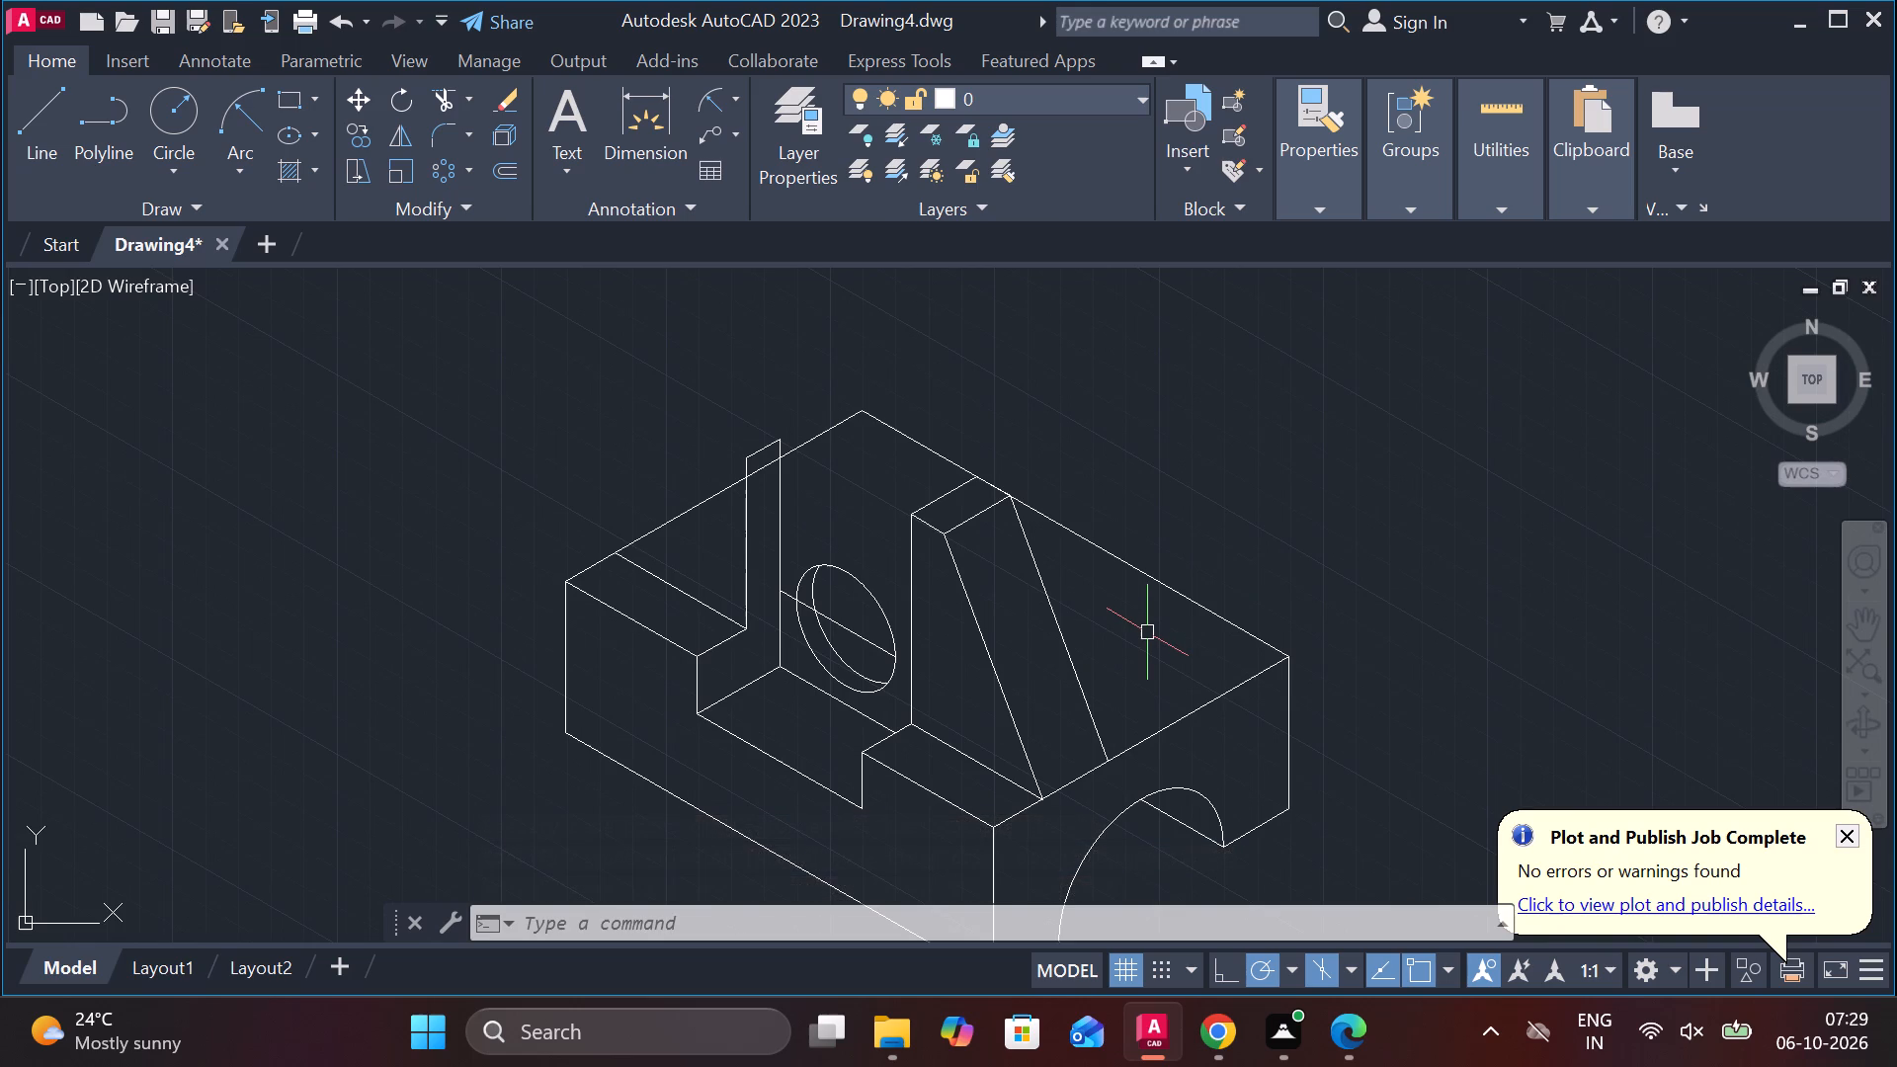
middle_drag(1135, 639, 1090, 624)
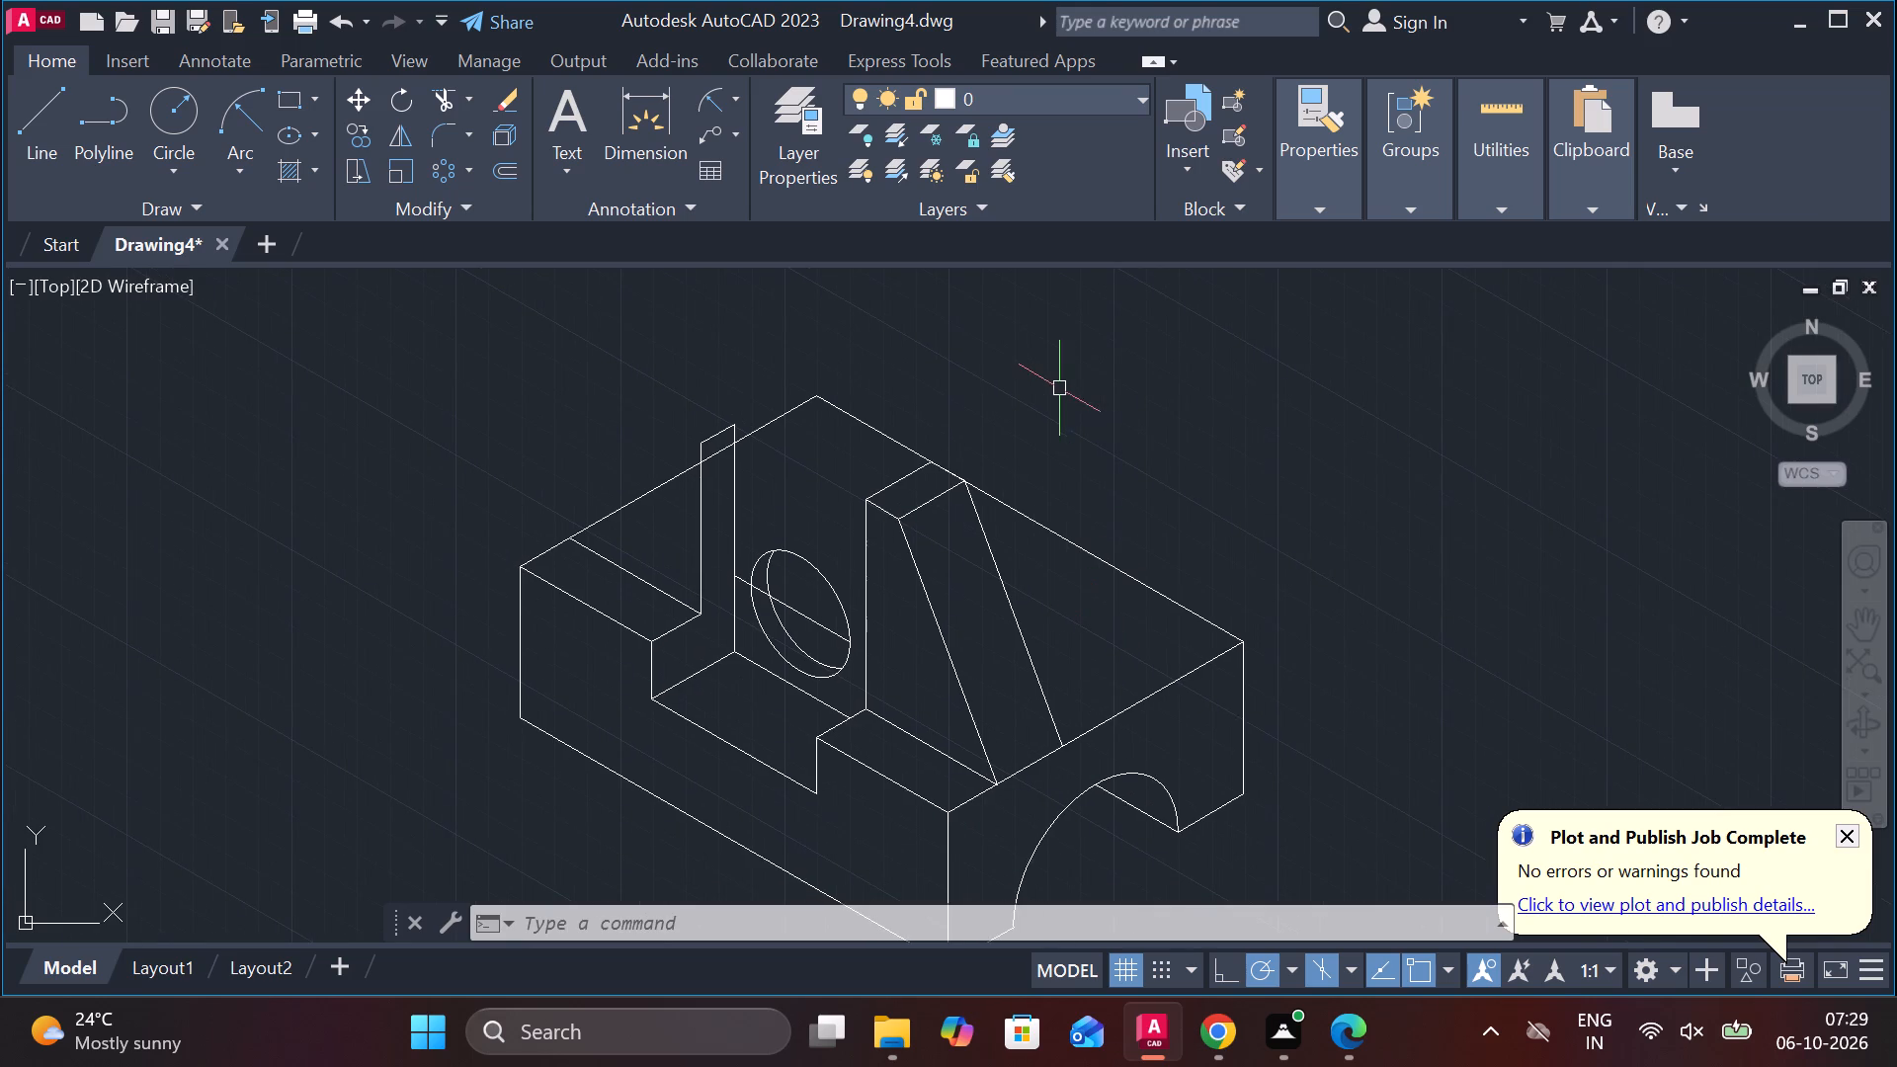
click(59, 121)
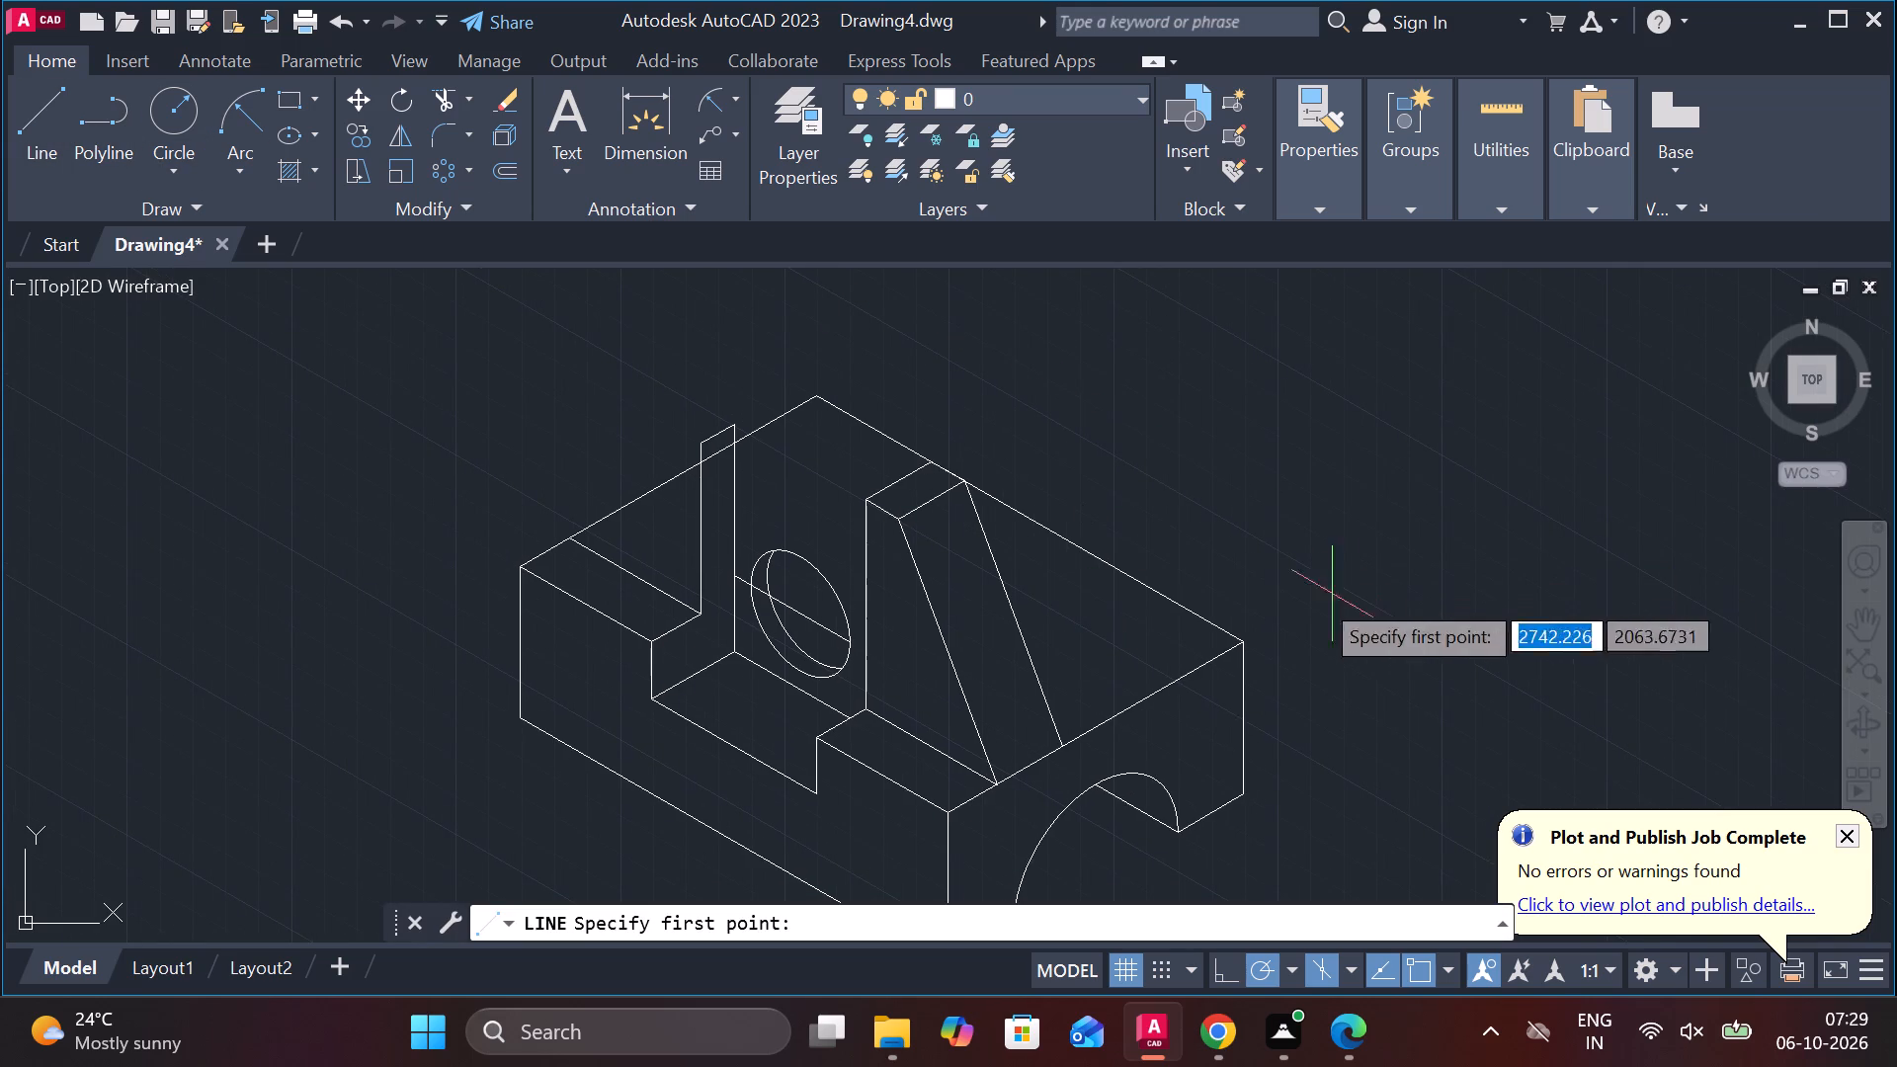
click(1236, 647)
middle_drag(923, 745, 1045, 655)
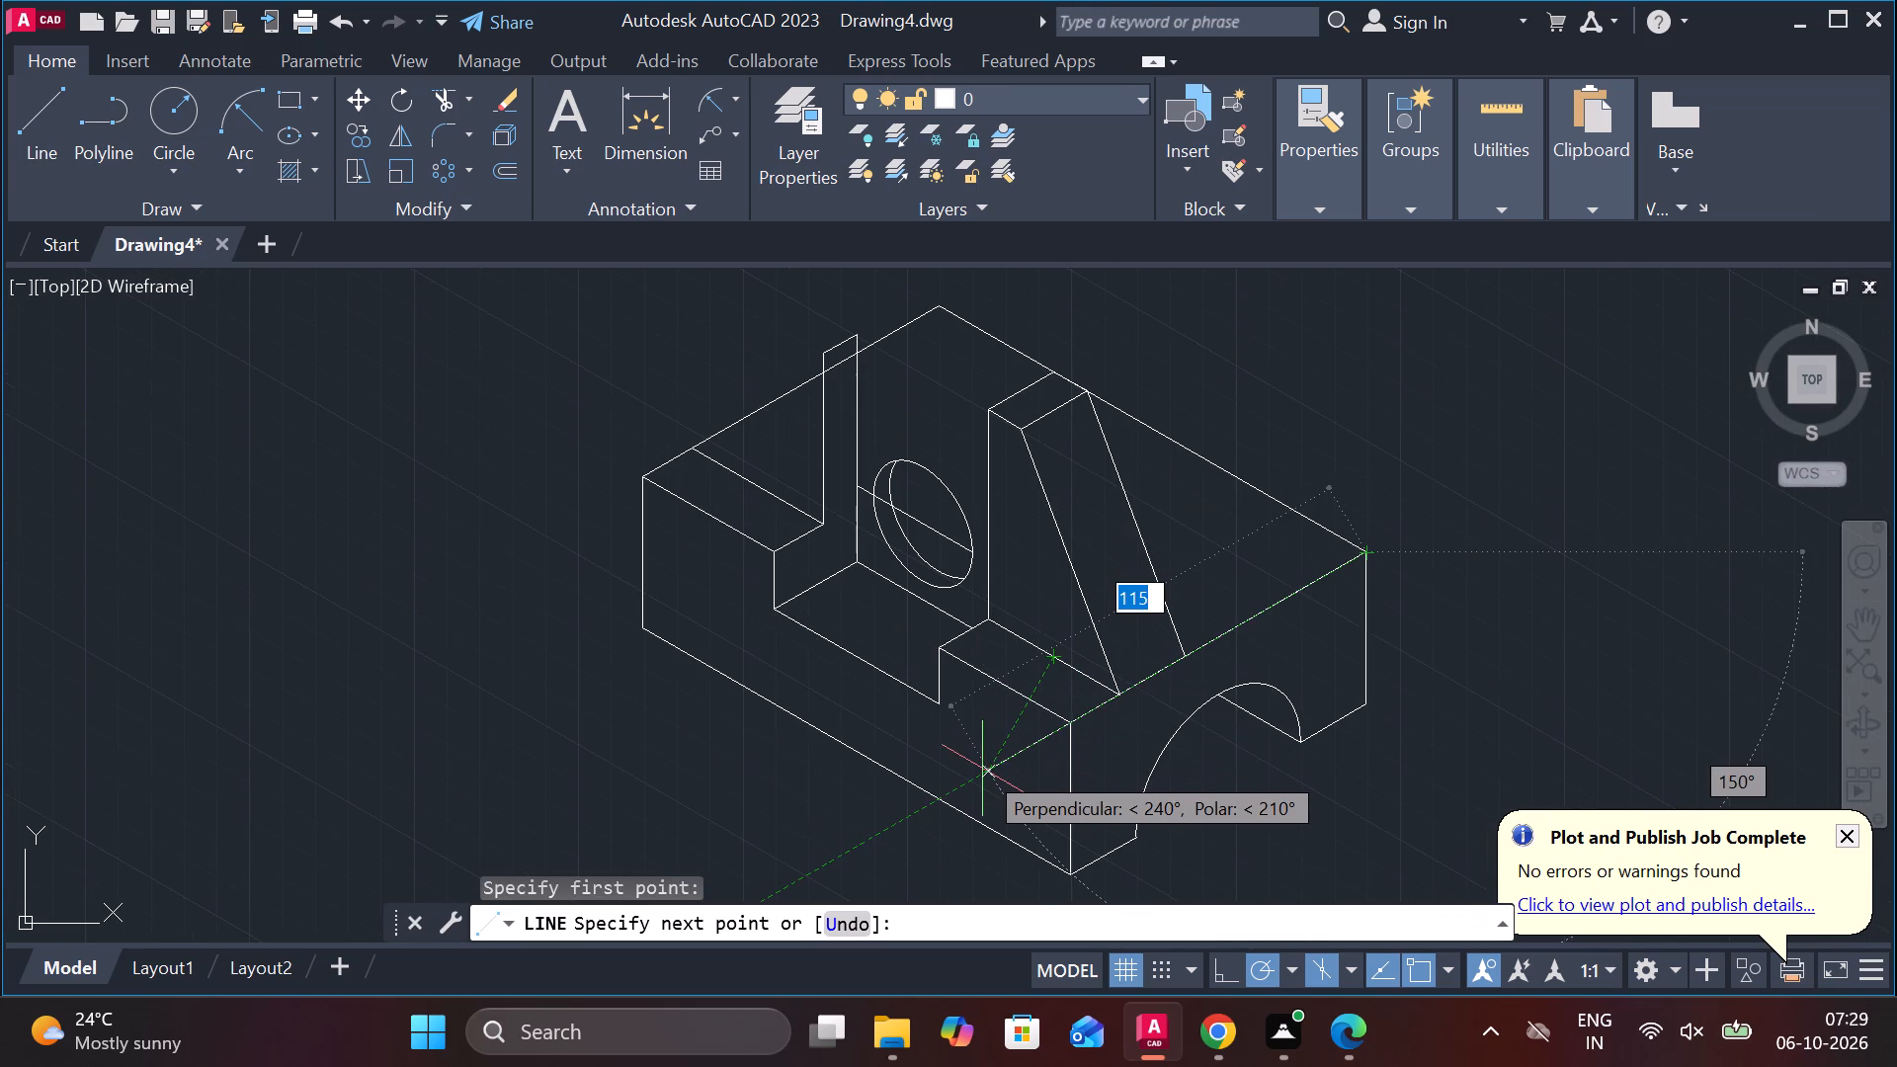
text(15)
key(Return)
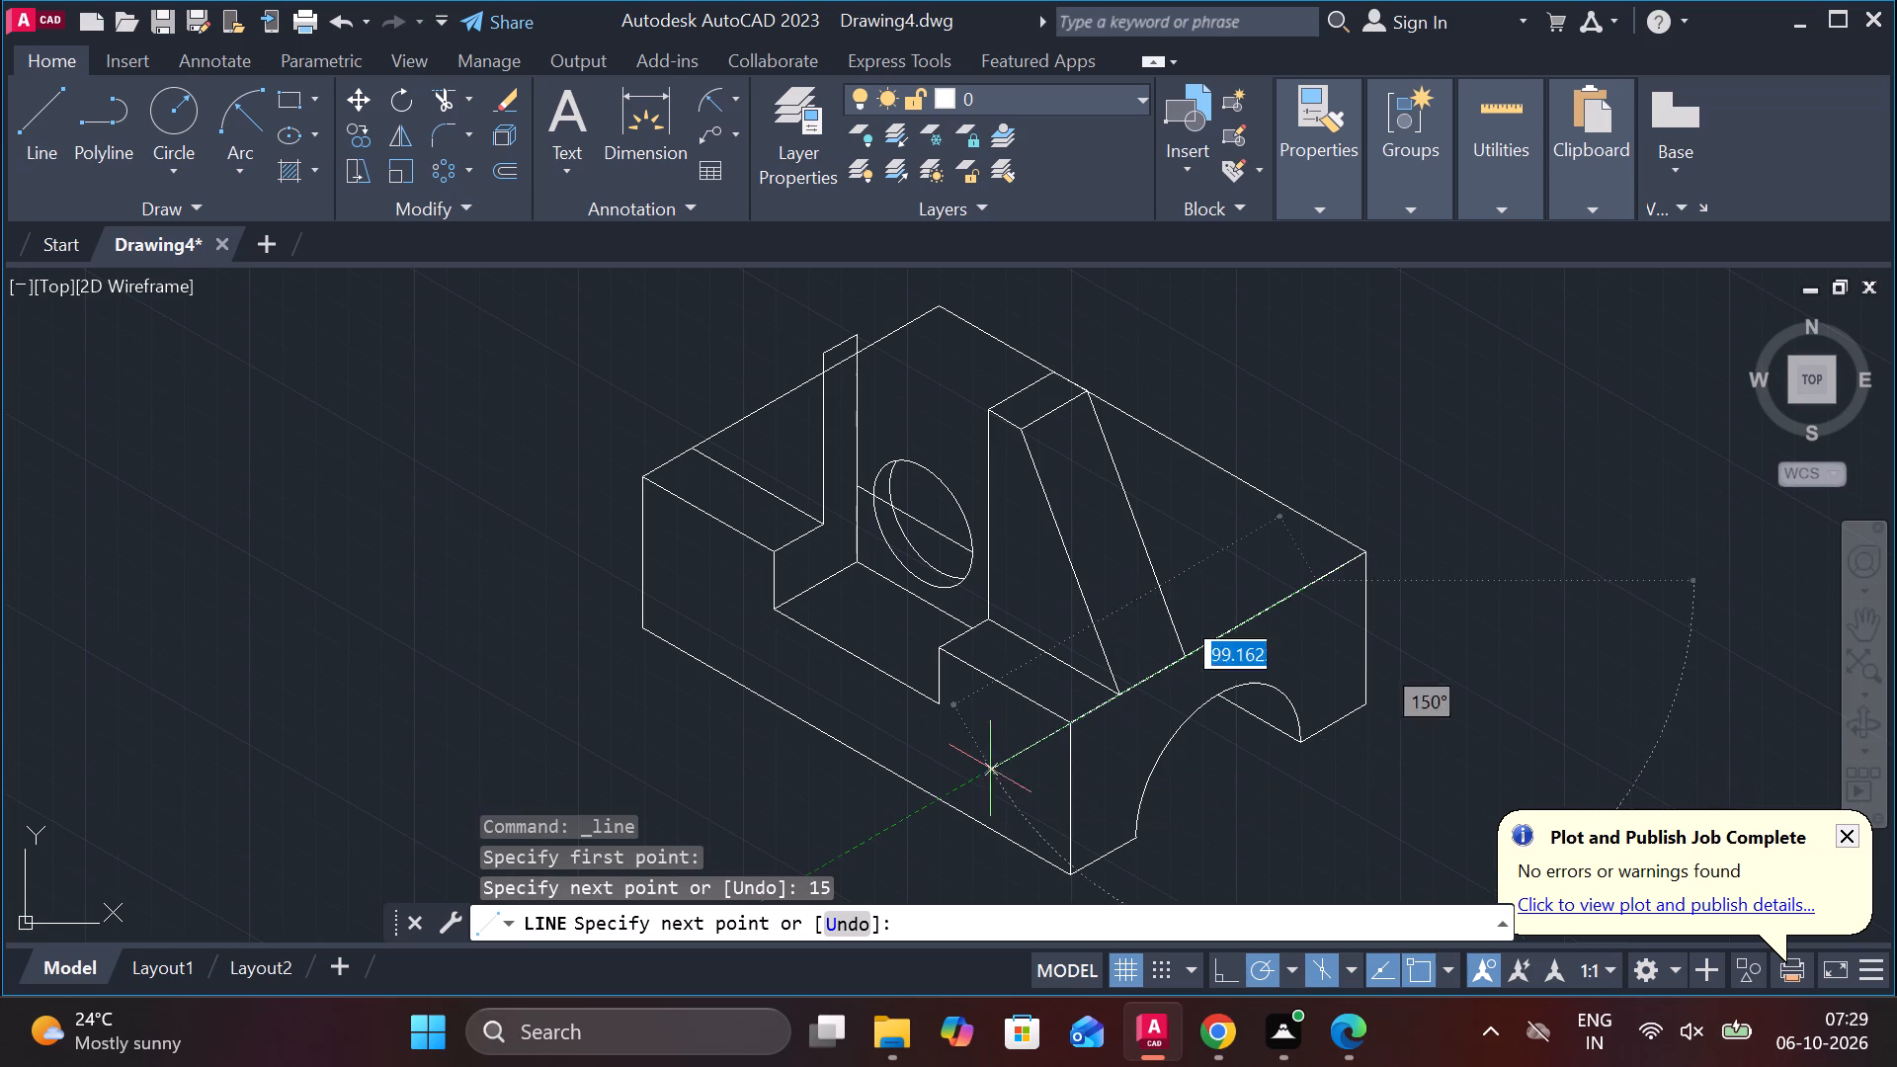
click(1511, 719)
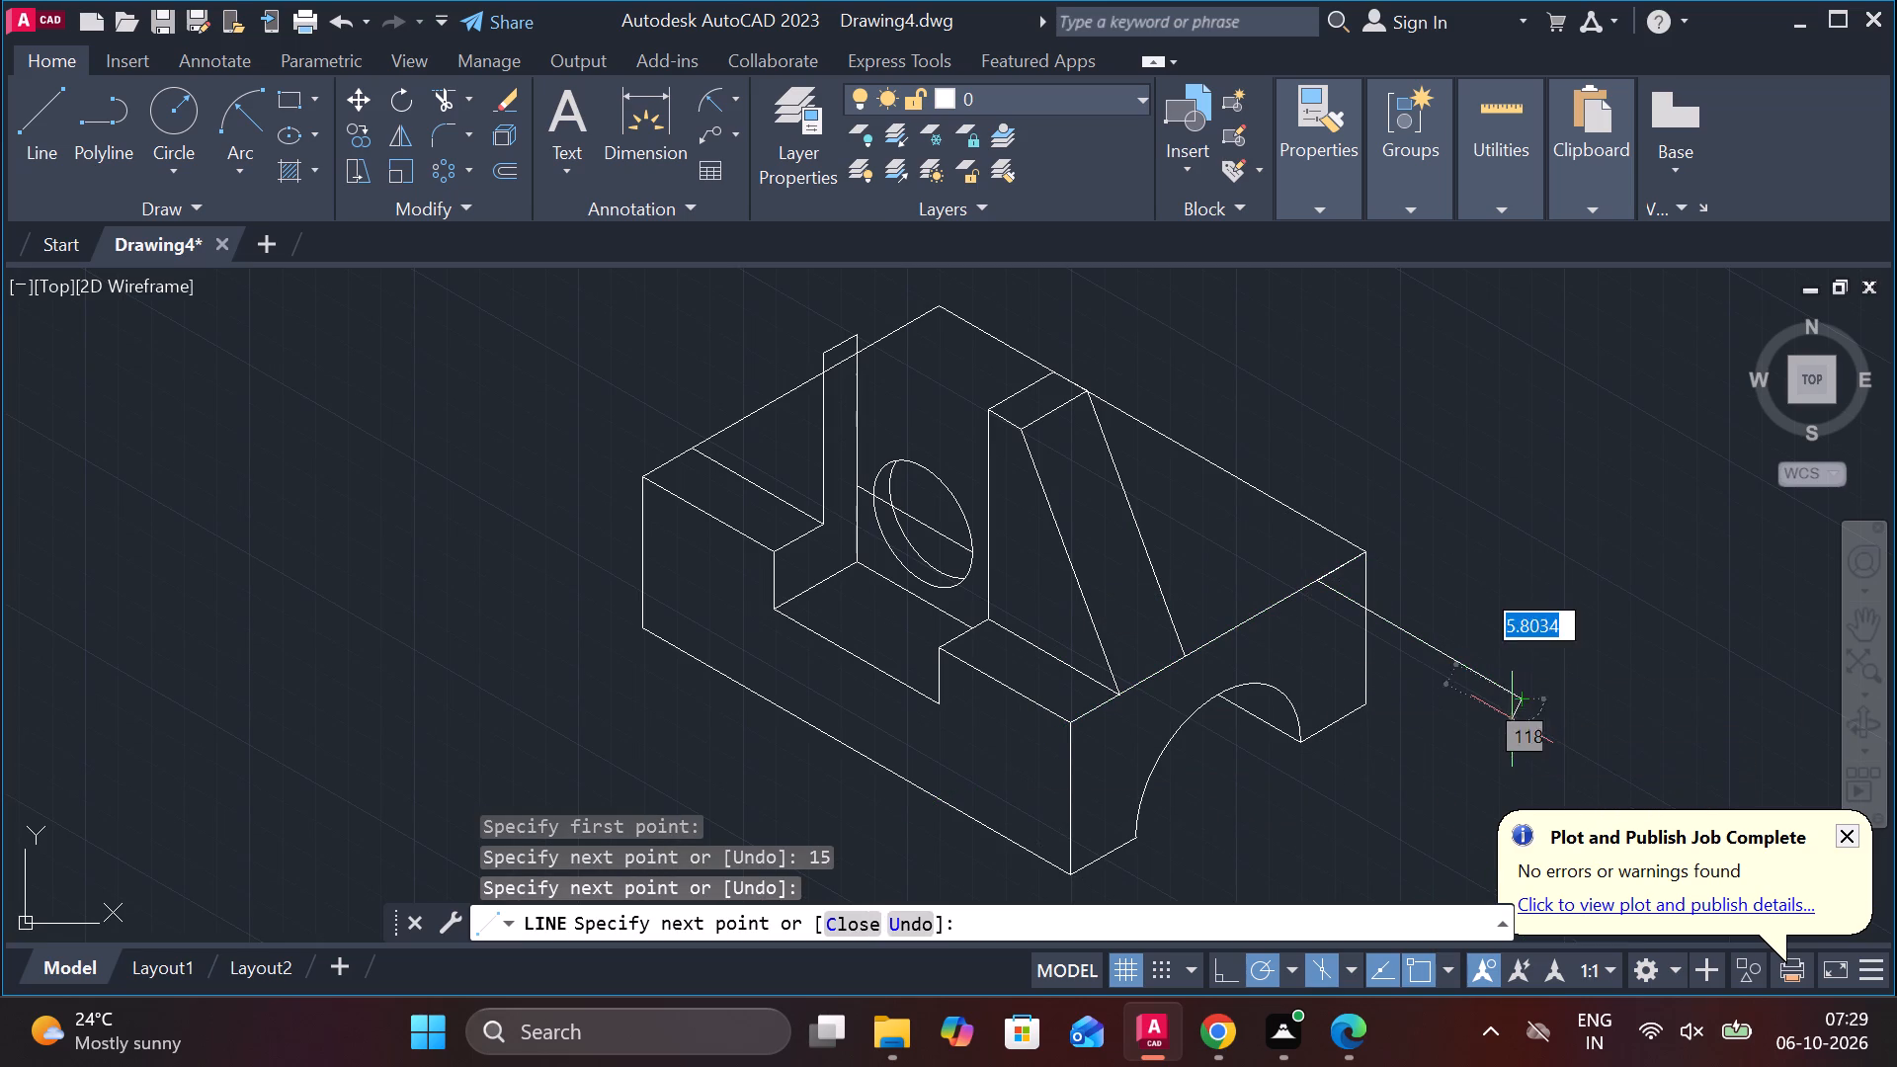
key(Escape)
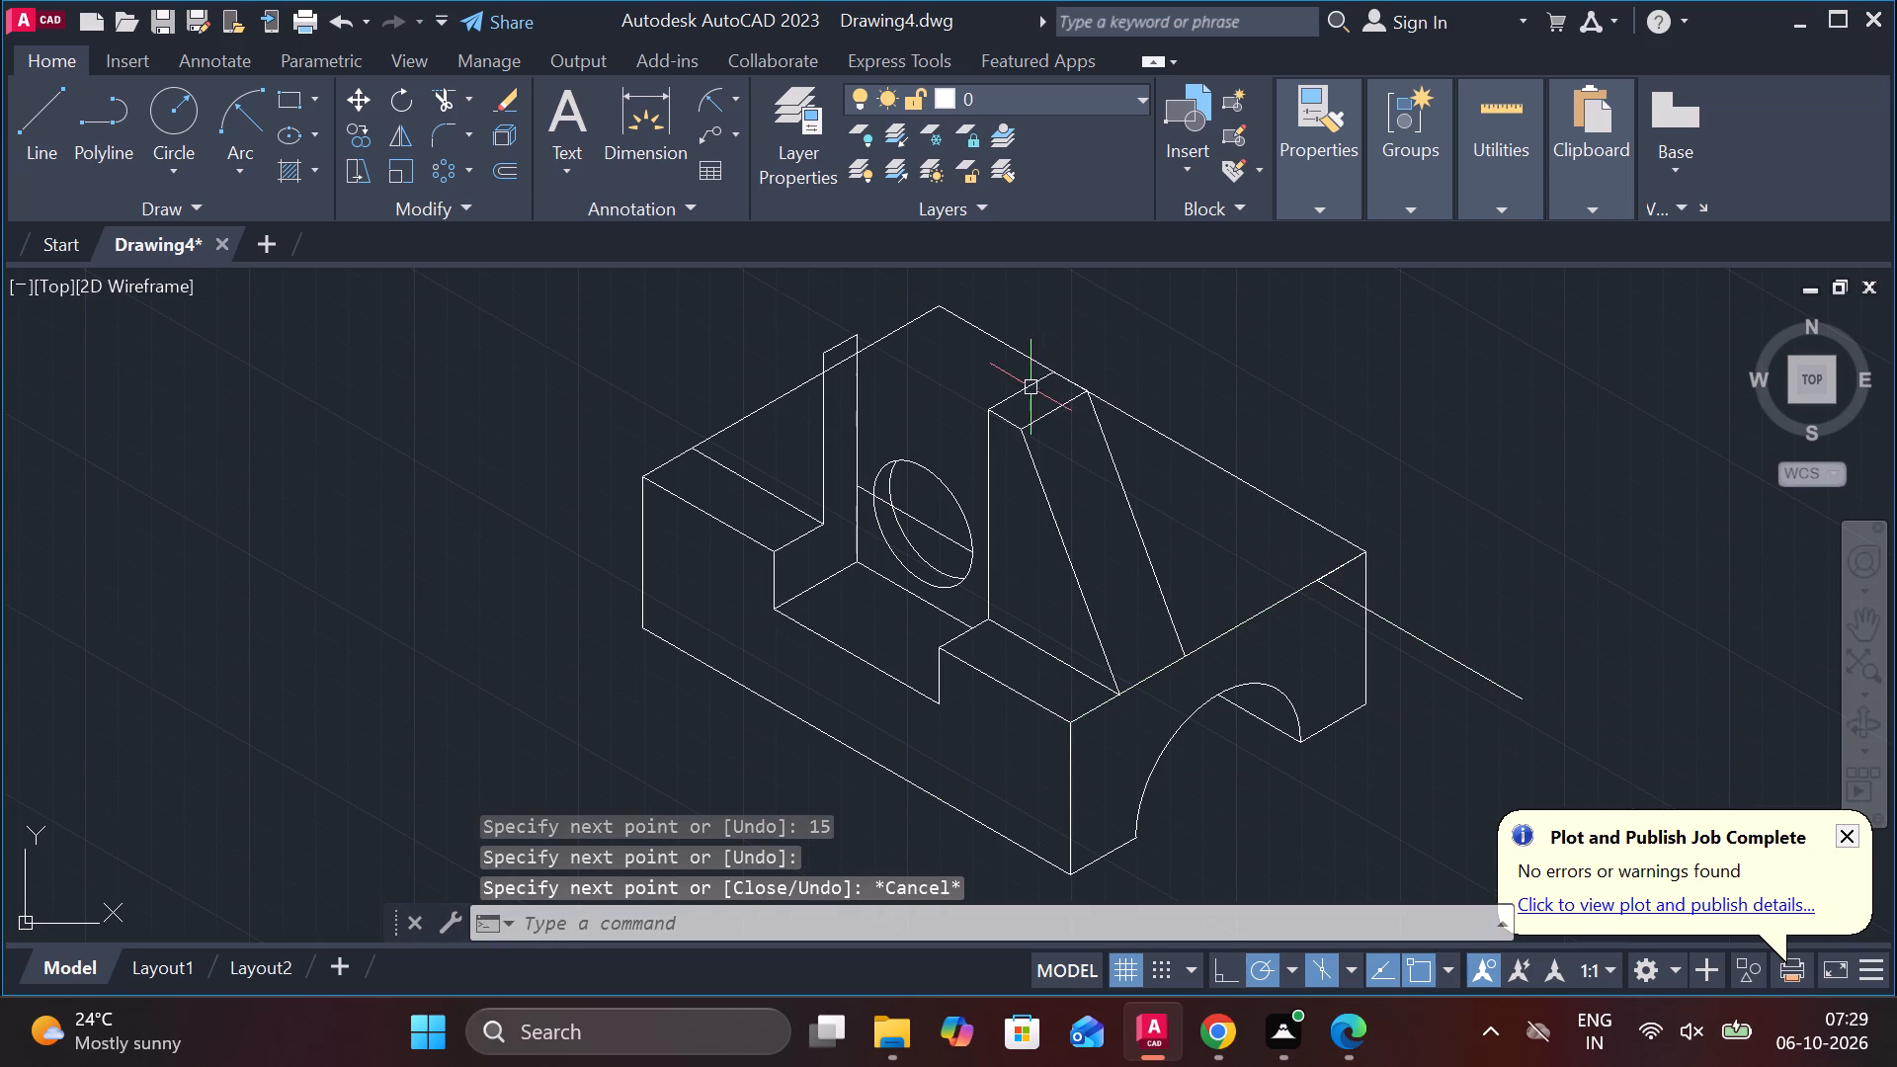
Copy the rib's top parallelogram, sloped lines, upright and base edge 40 units at 30°, from its far lower corner to the 15-unit line's end.
click(1025, 380)
click(1067, 387)
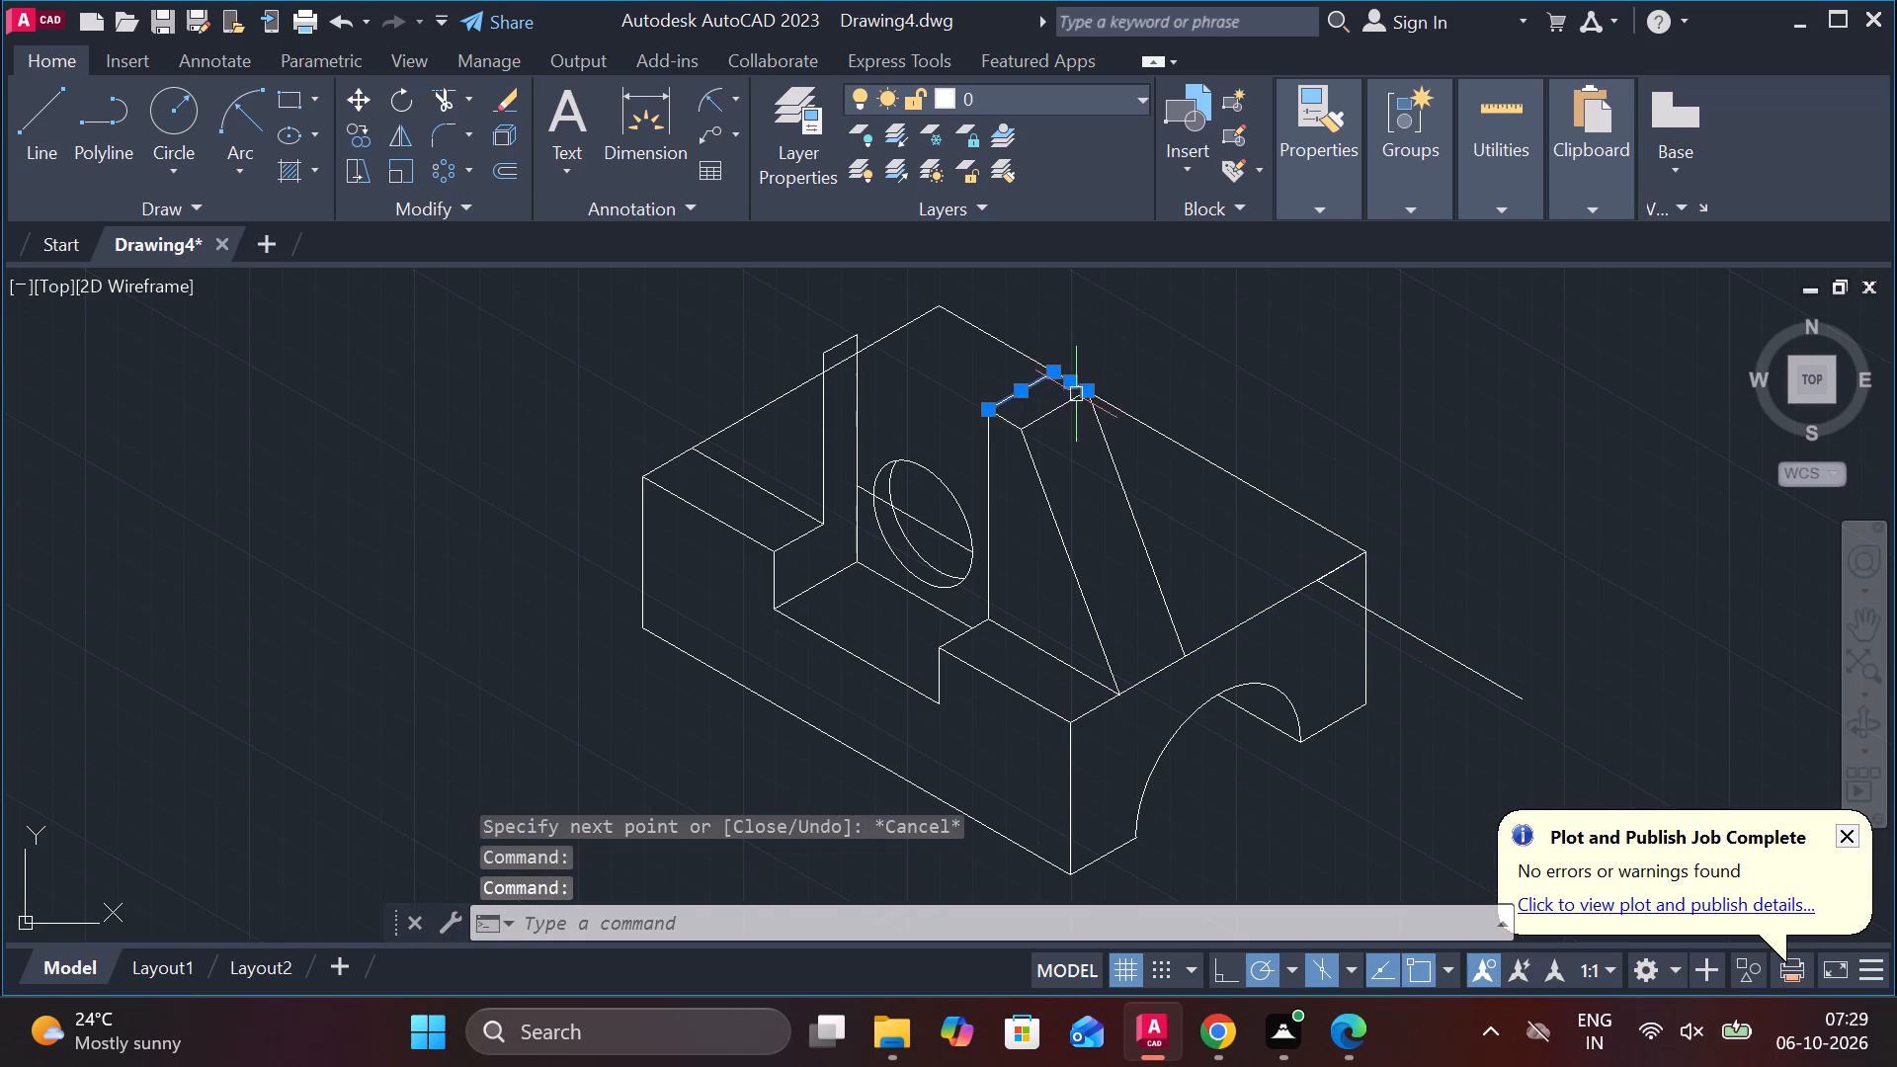
click(1068, 408)
click(1005, 423)
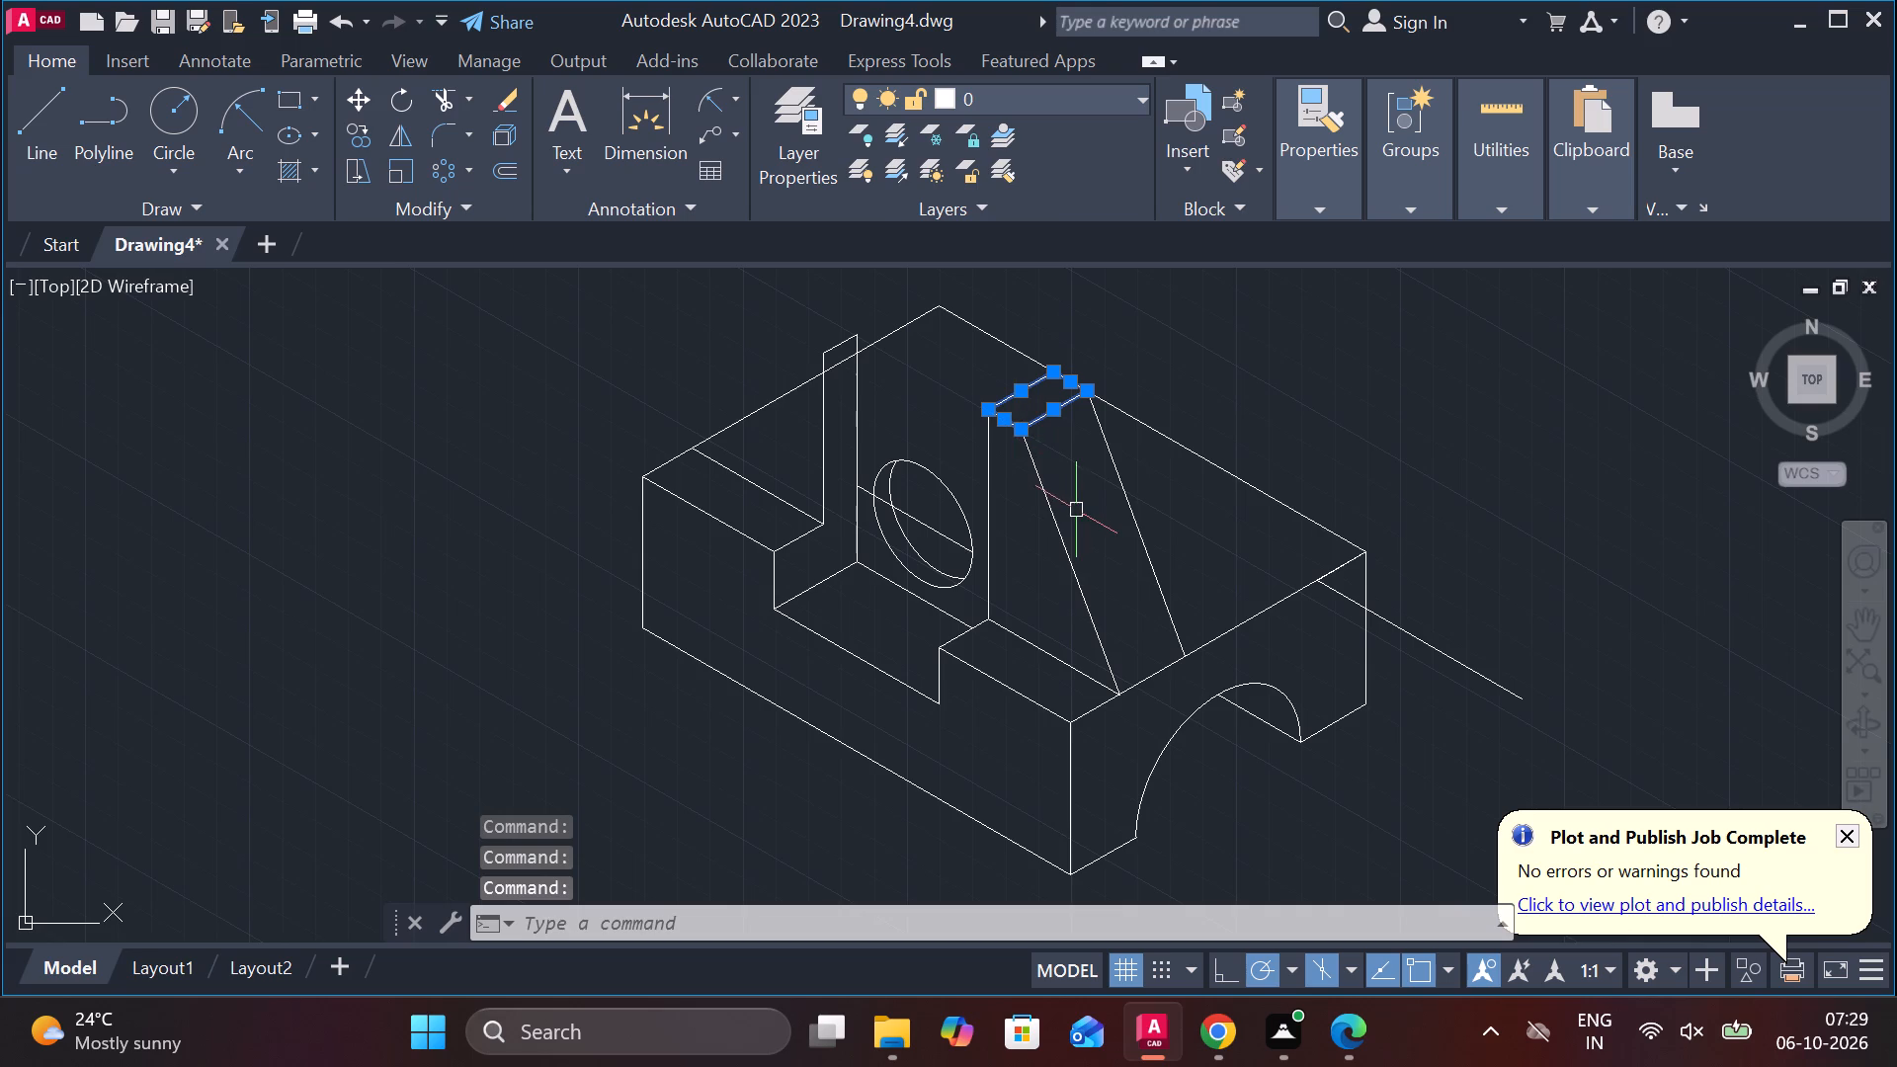
click(1065, 525)
click(1146, 521)
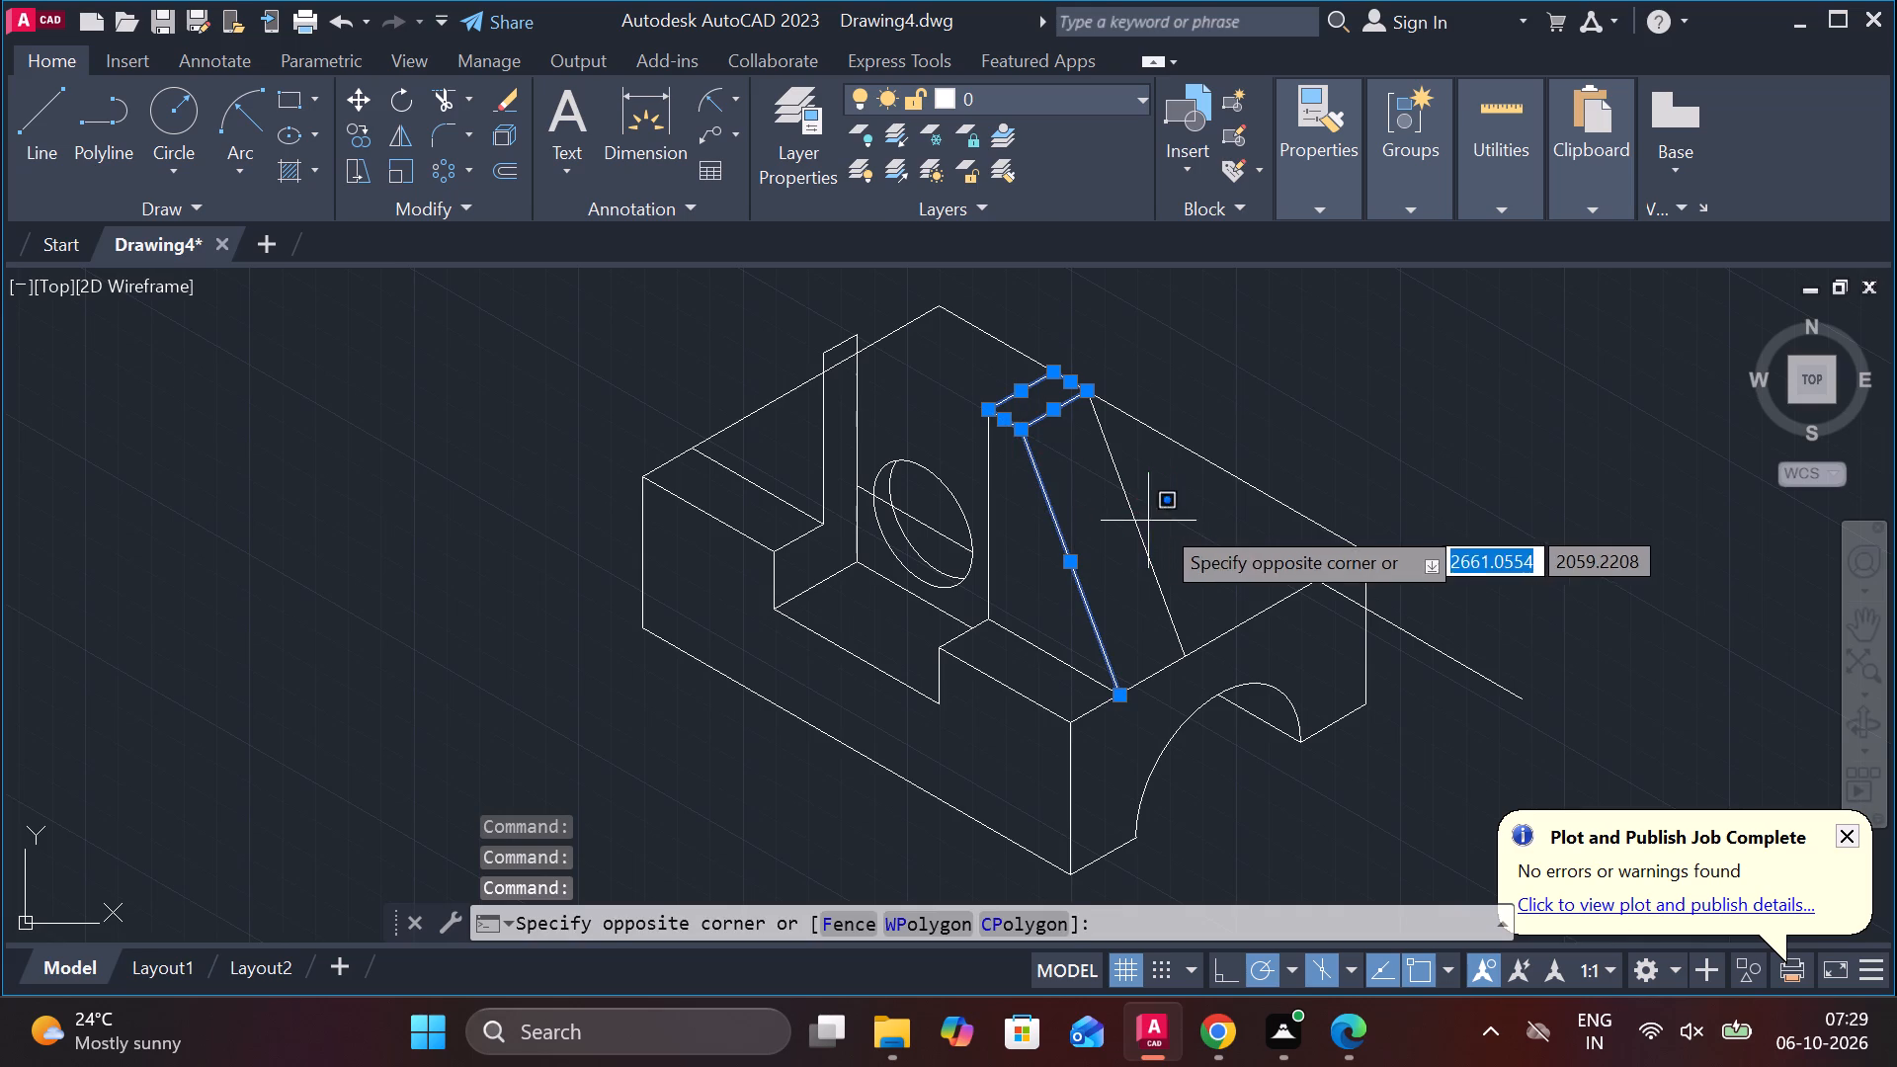
click(1114, 539)
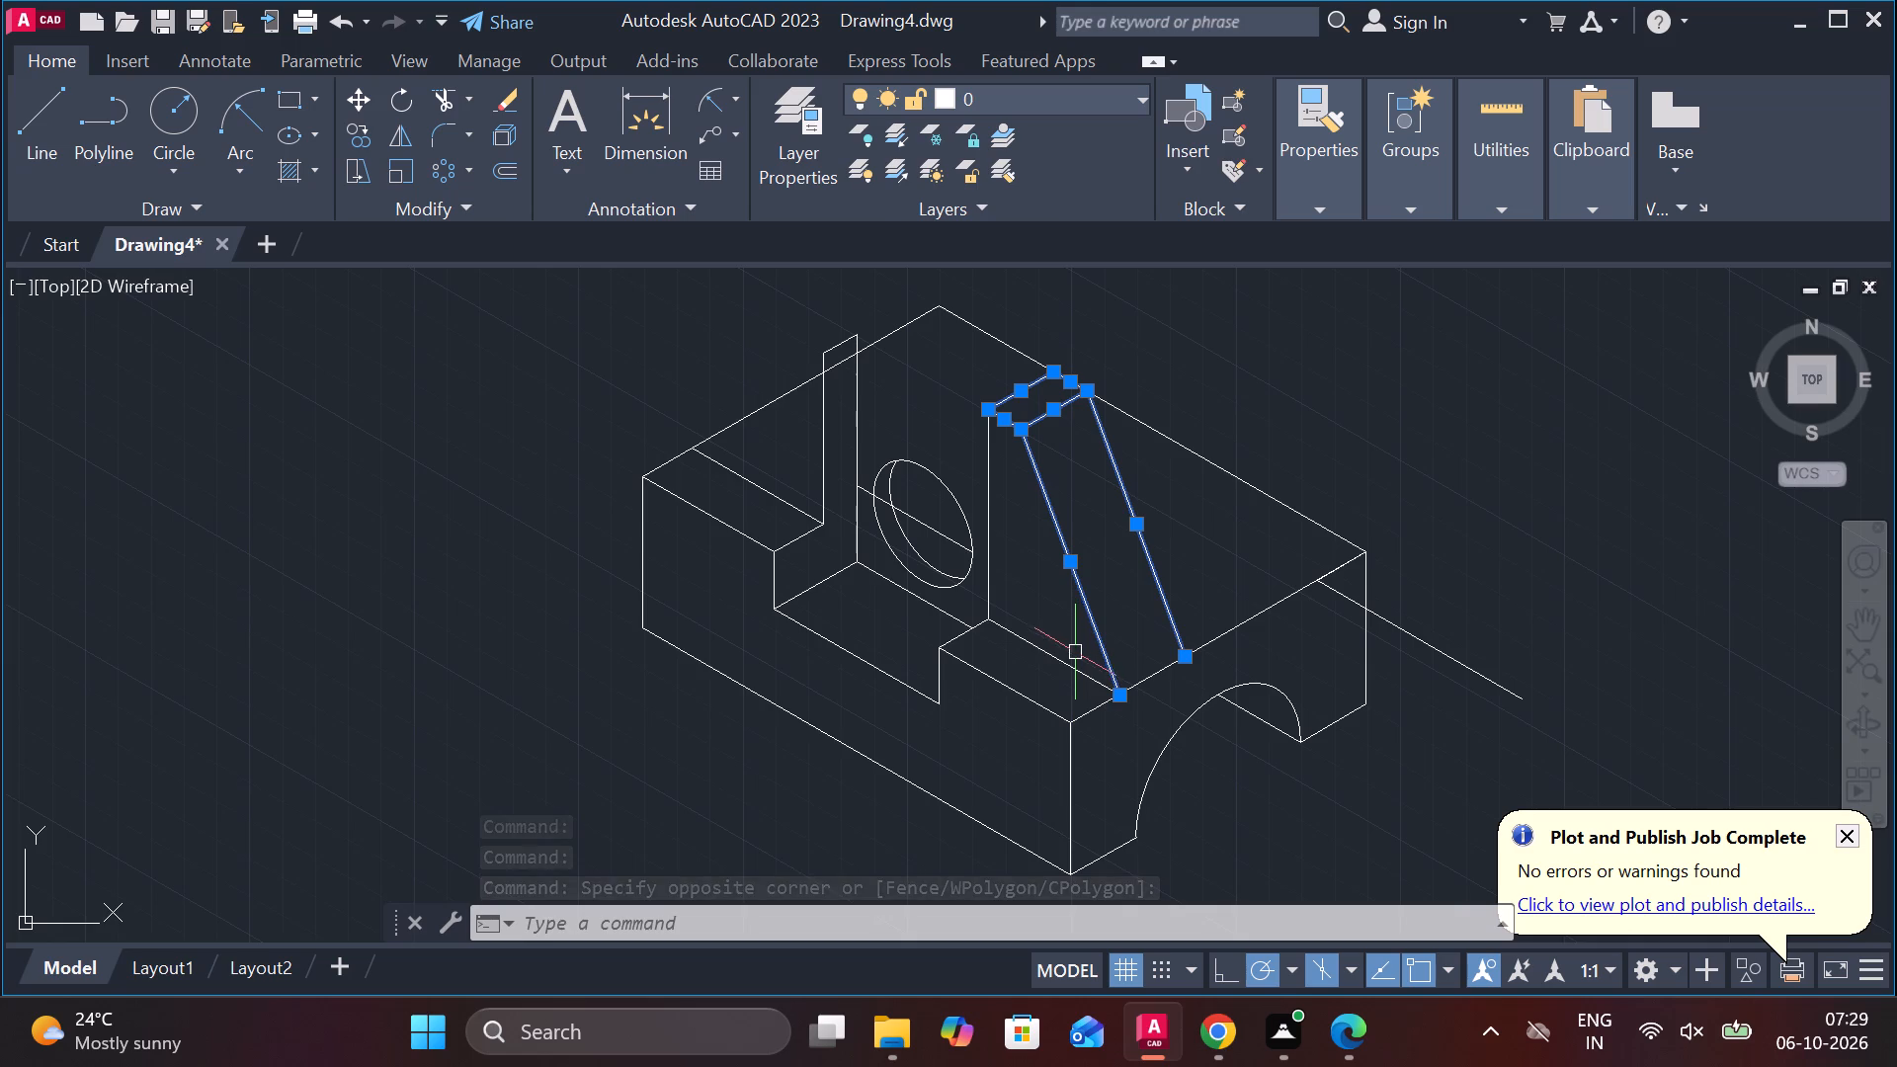
click(1075, 663)
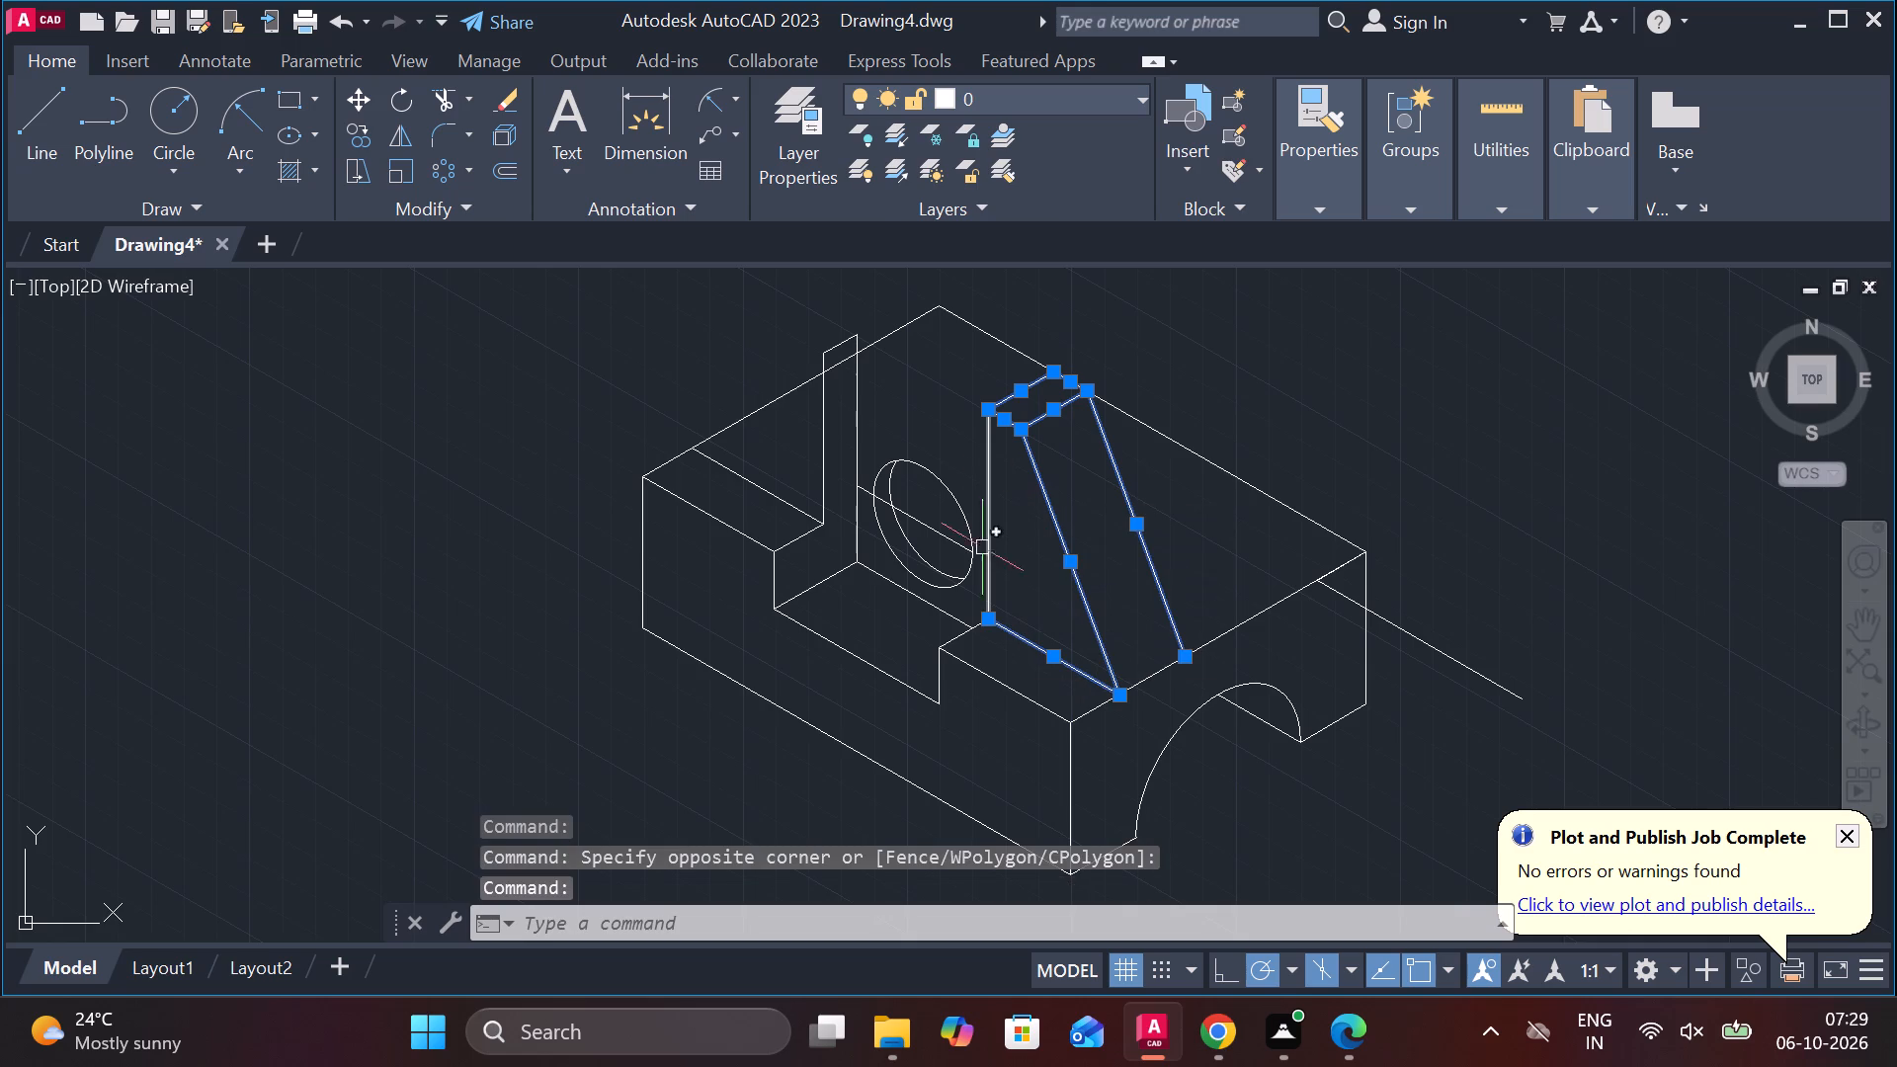
click(984, 457)
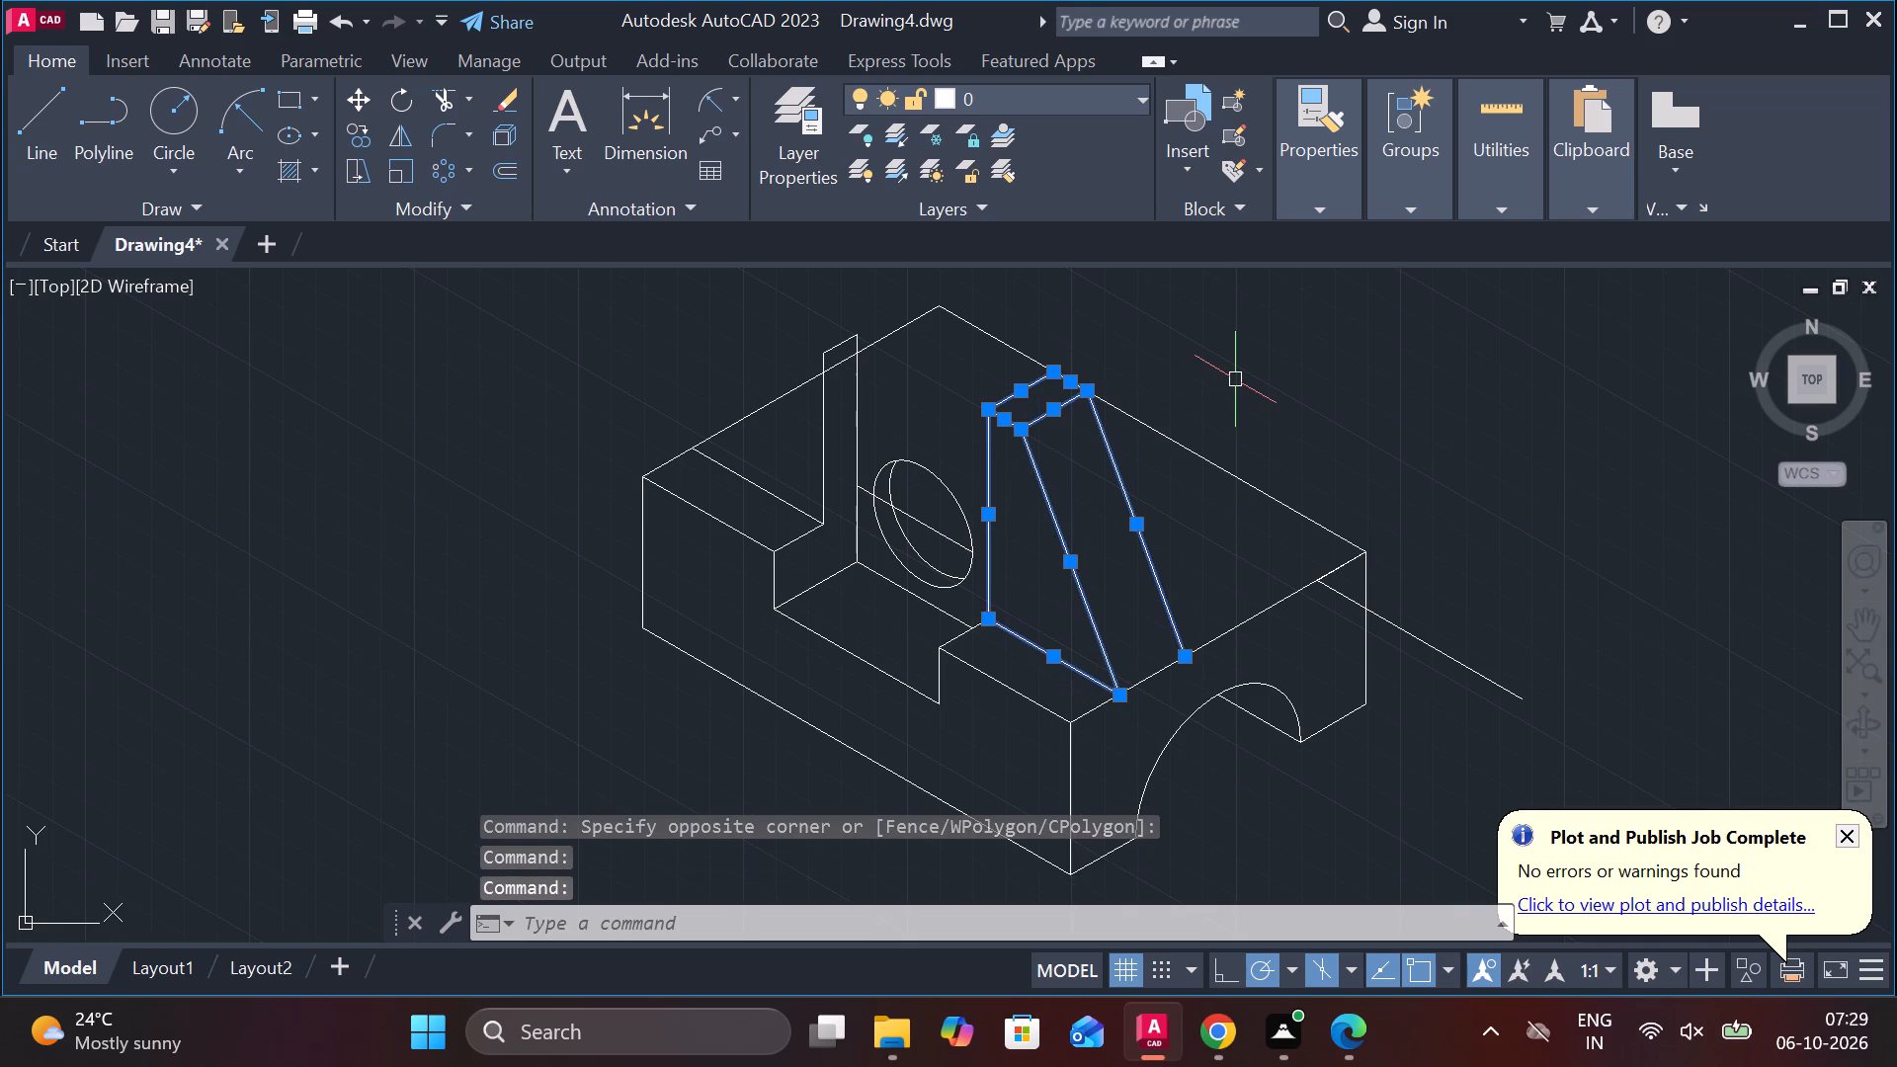
text(CO)
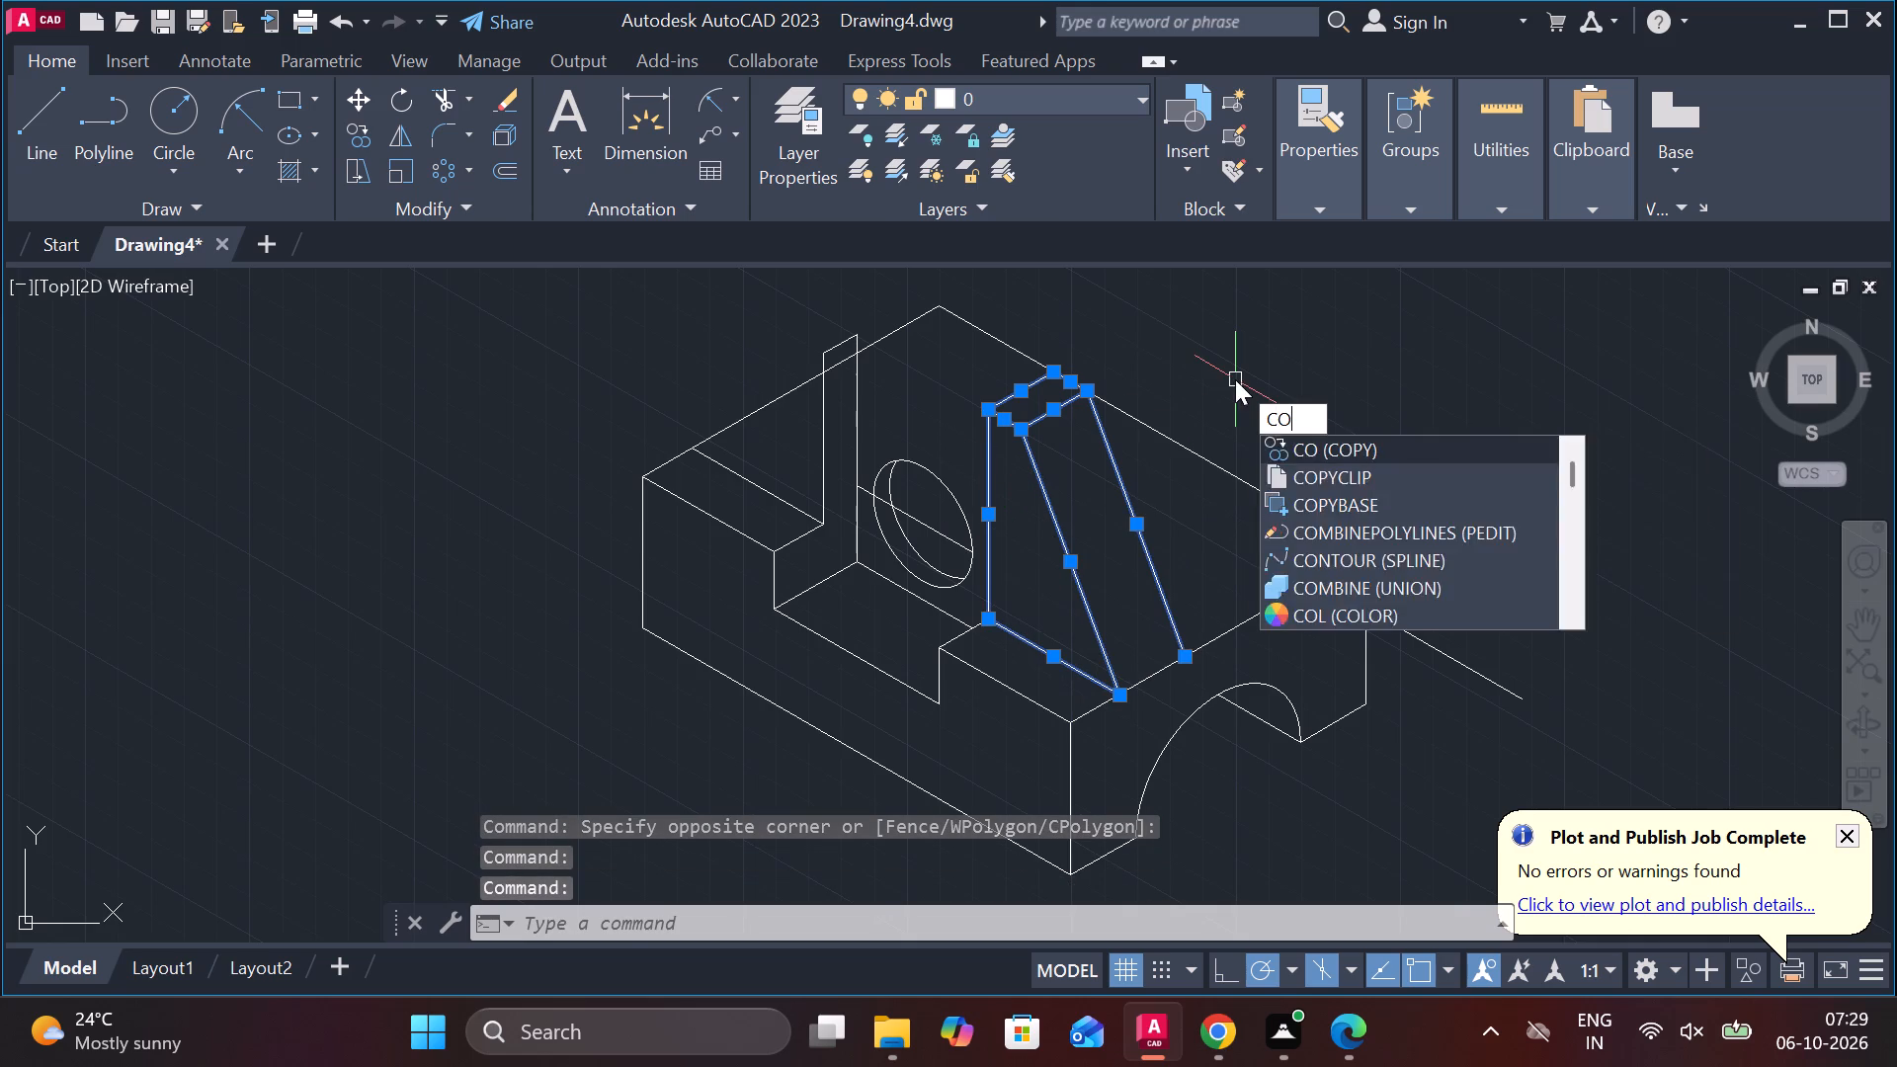
key(Return)
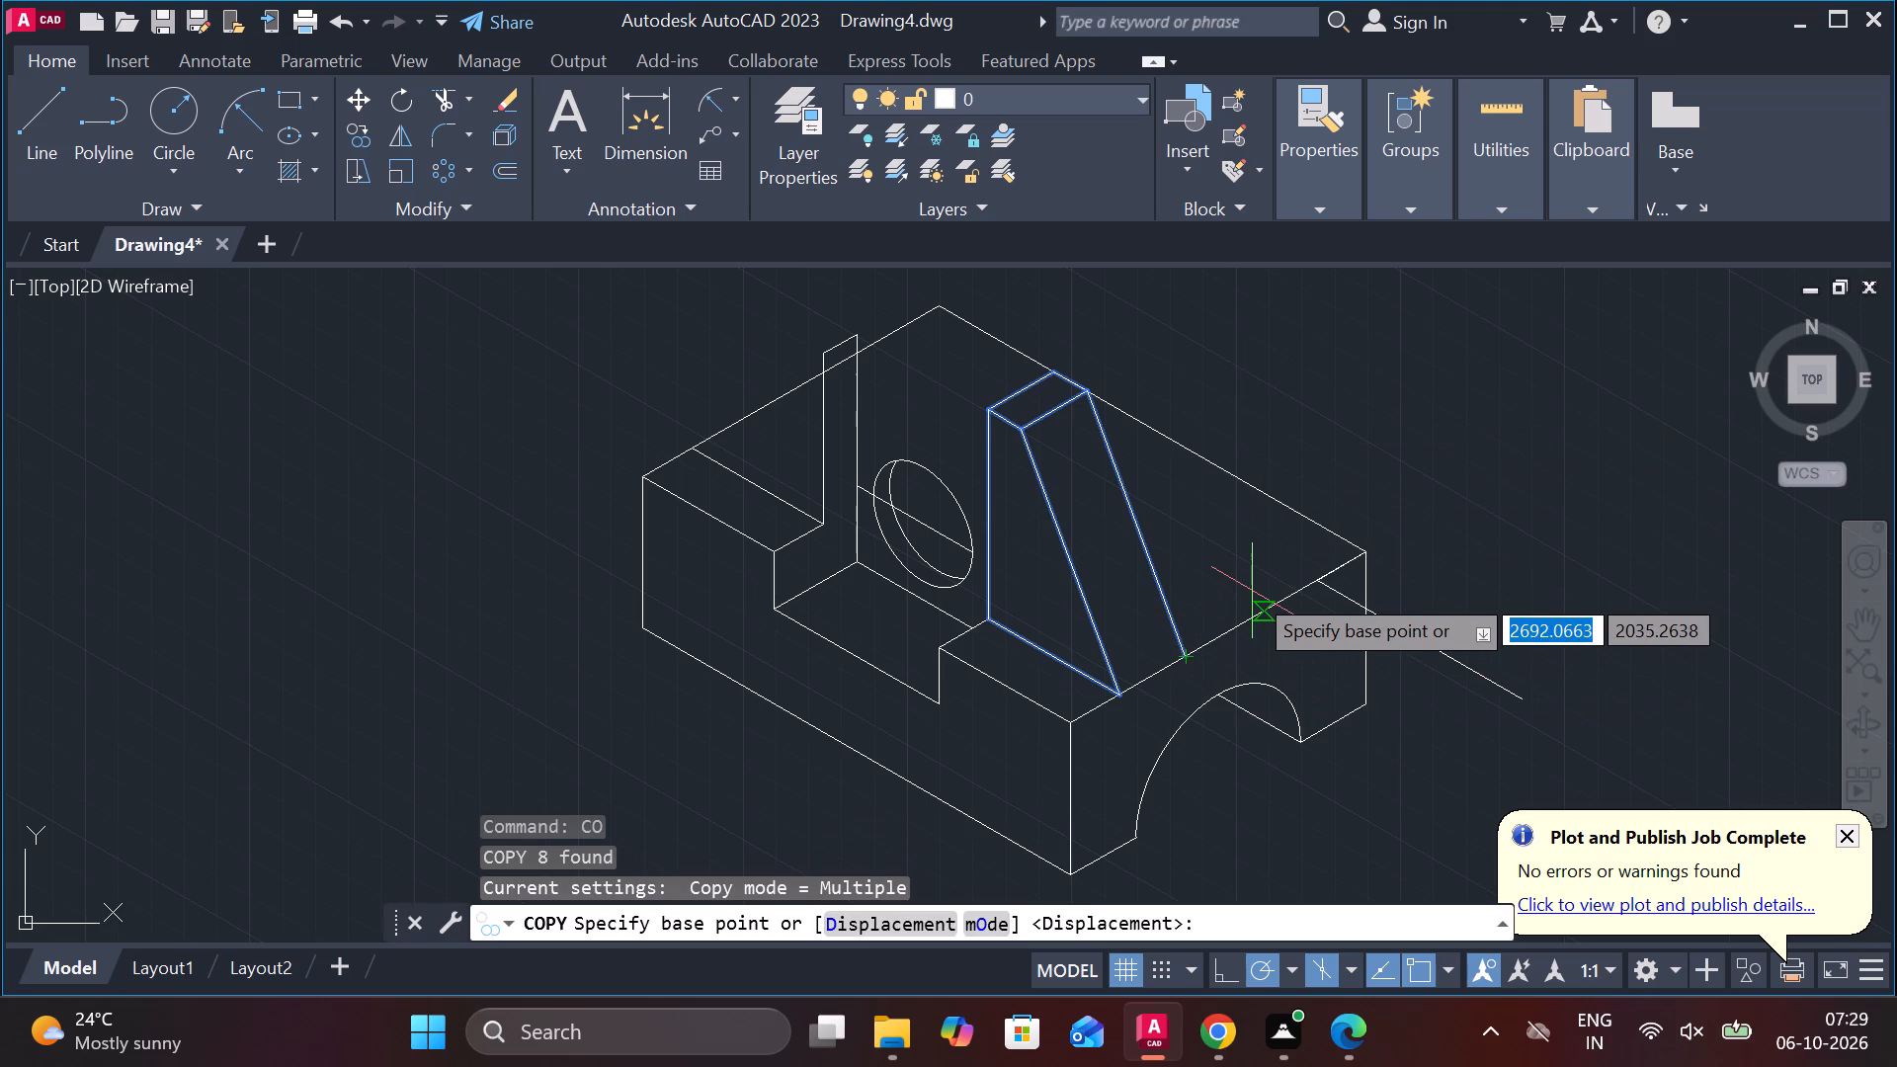
scroll(1252, 593, up, 1)
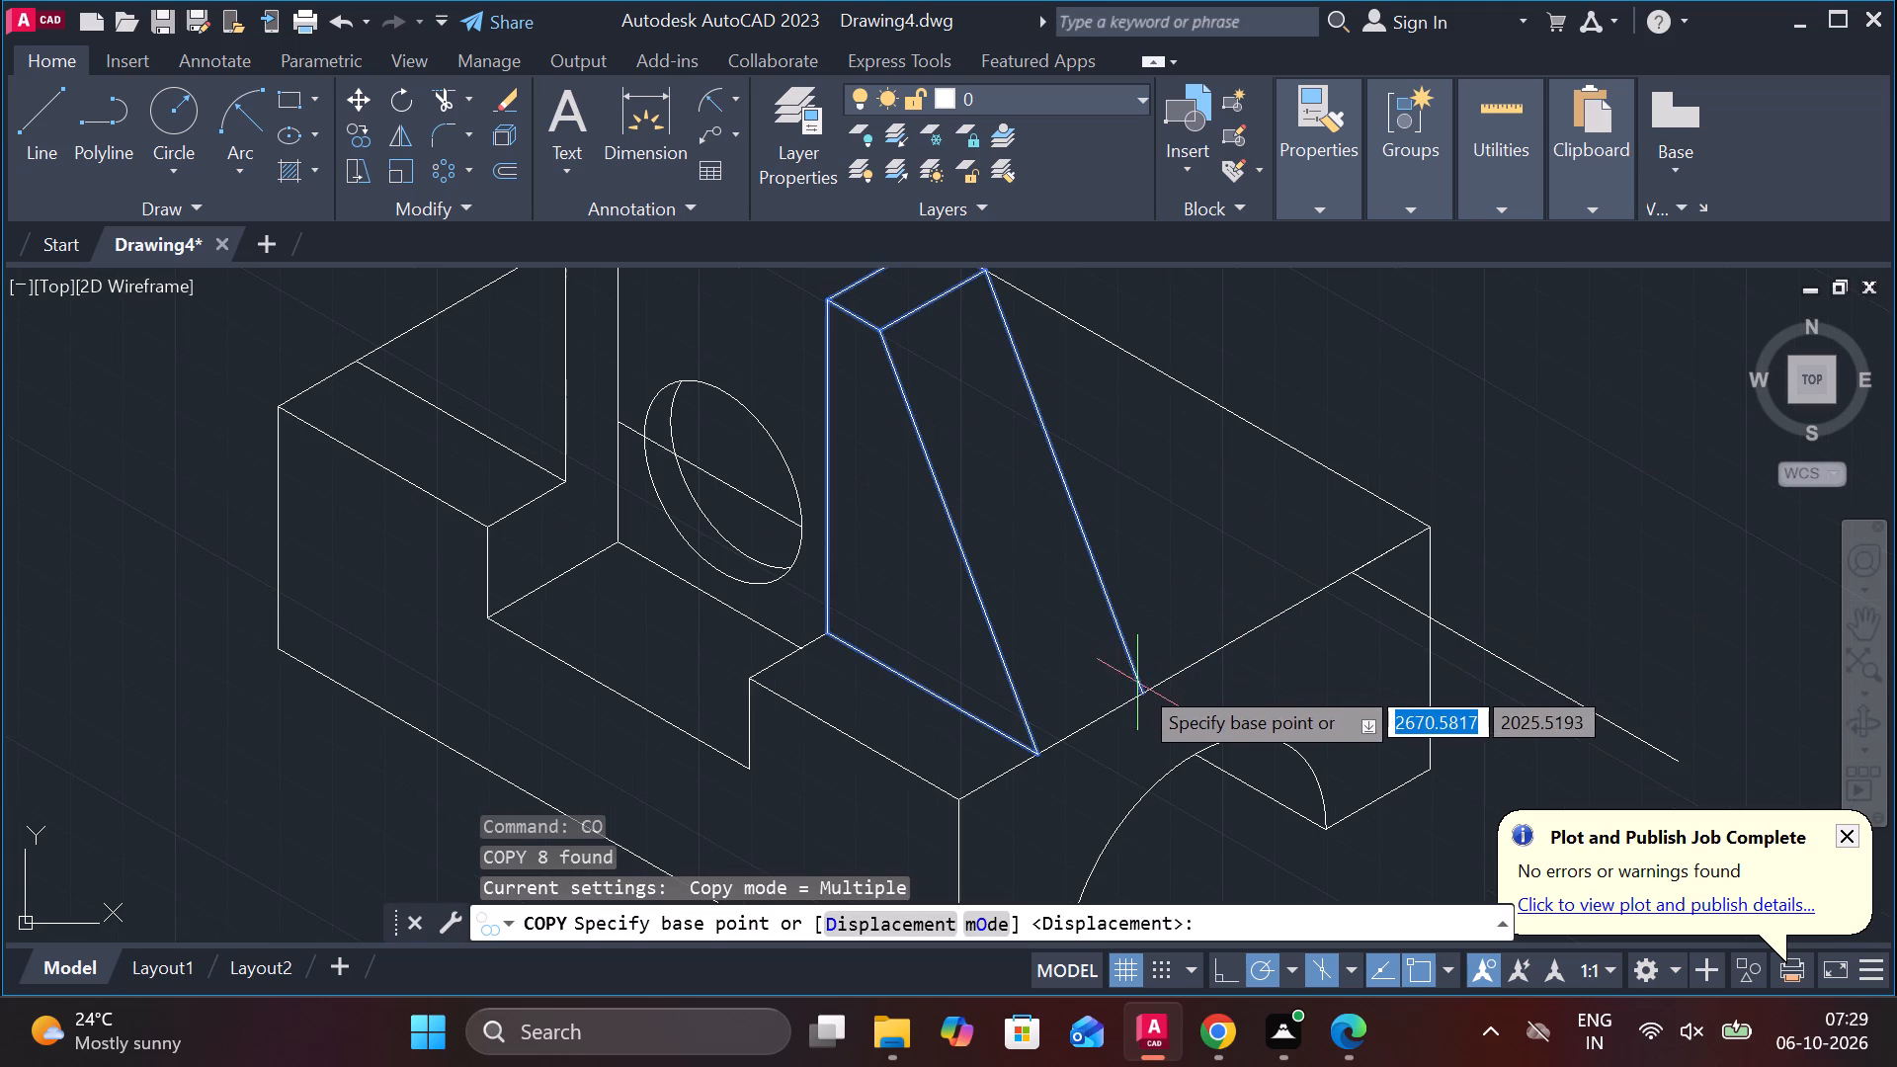
click(1137, 698)
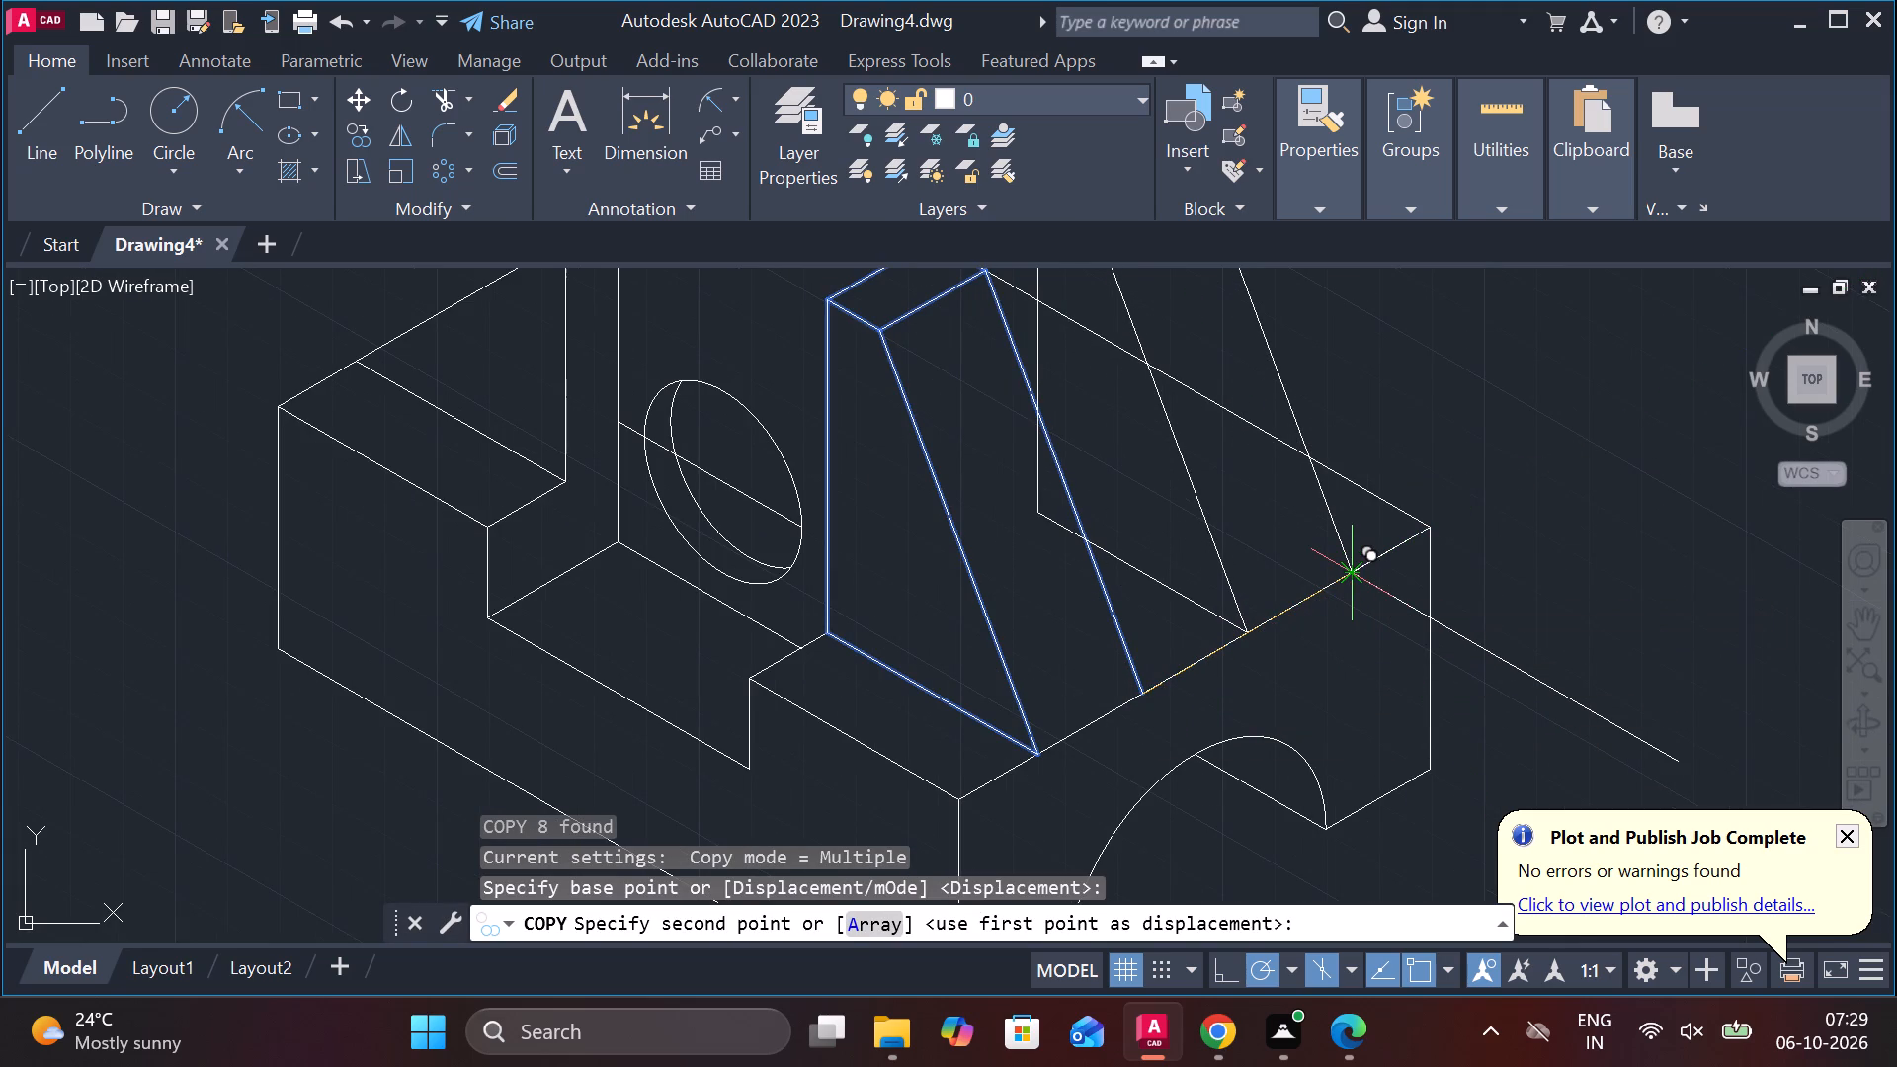
click(1349, 582)
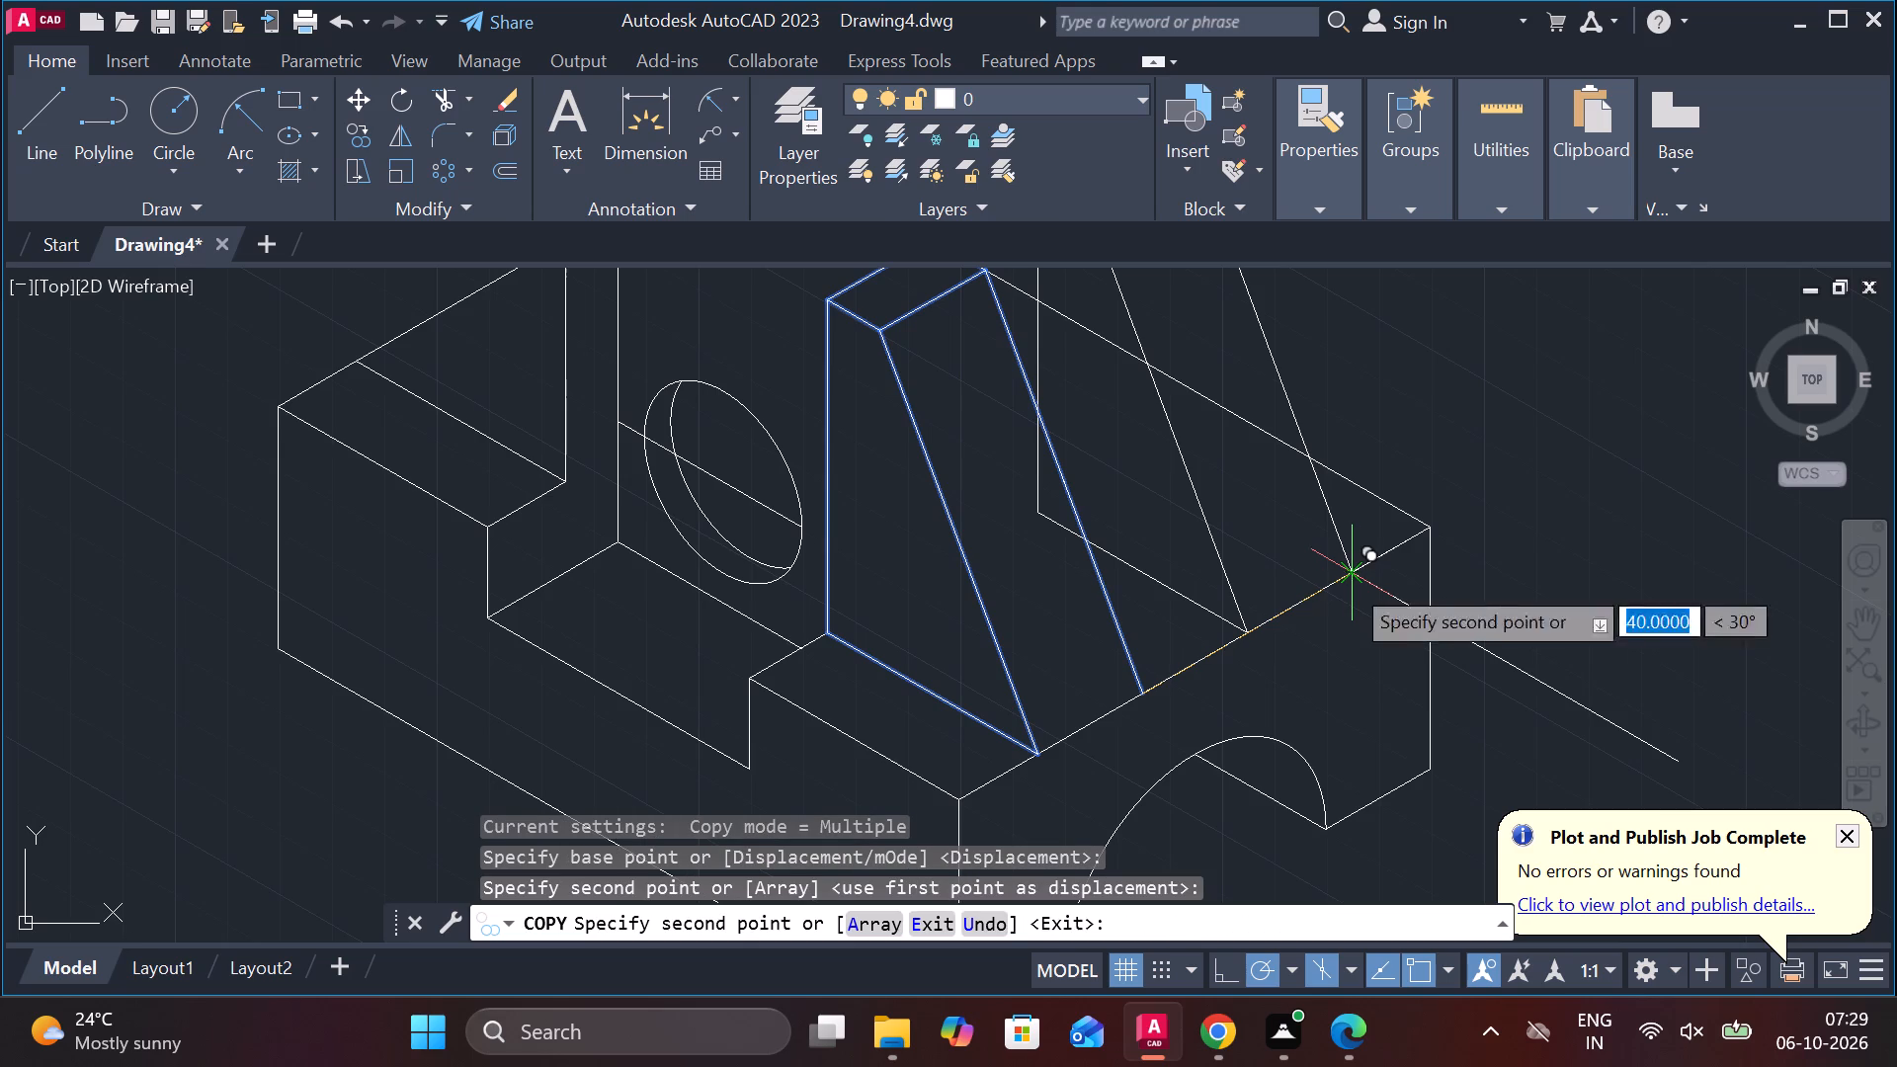
key(Escape)
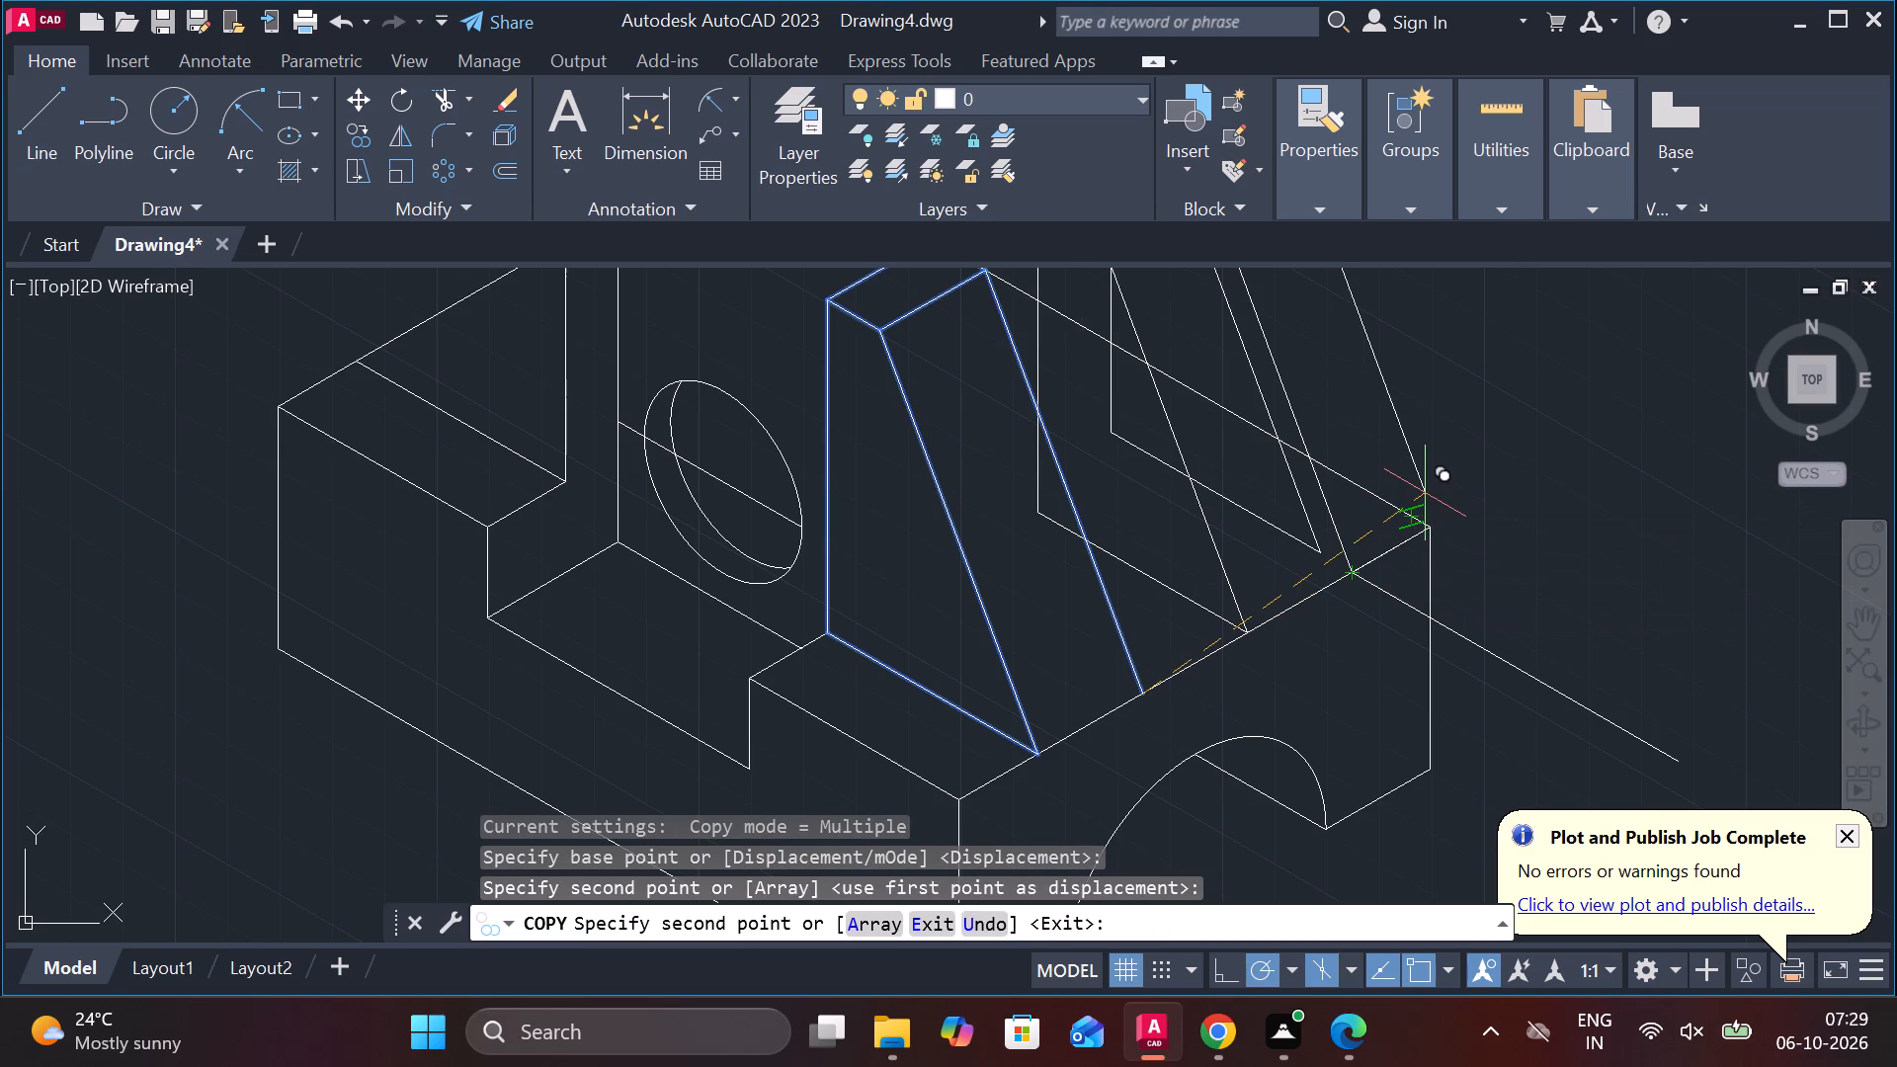
Trim away the copied rib's whole vertical edge and the part of its base edge hidden behind the first rib.
middle_drag(1425, 493, 1378, 599)
text(TR)
key(Return)
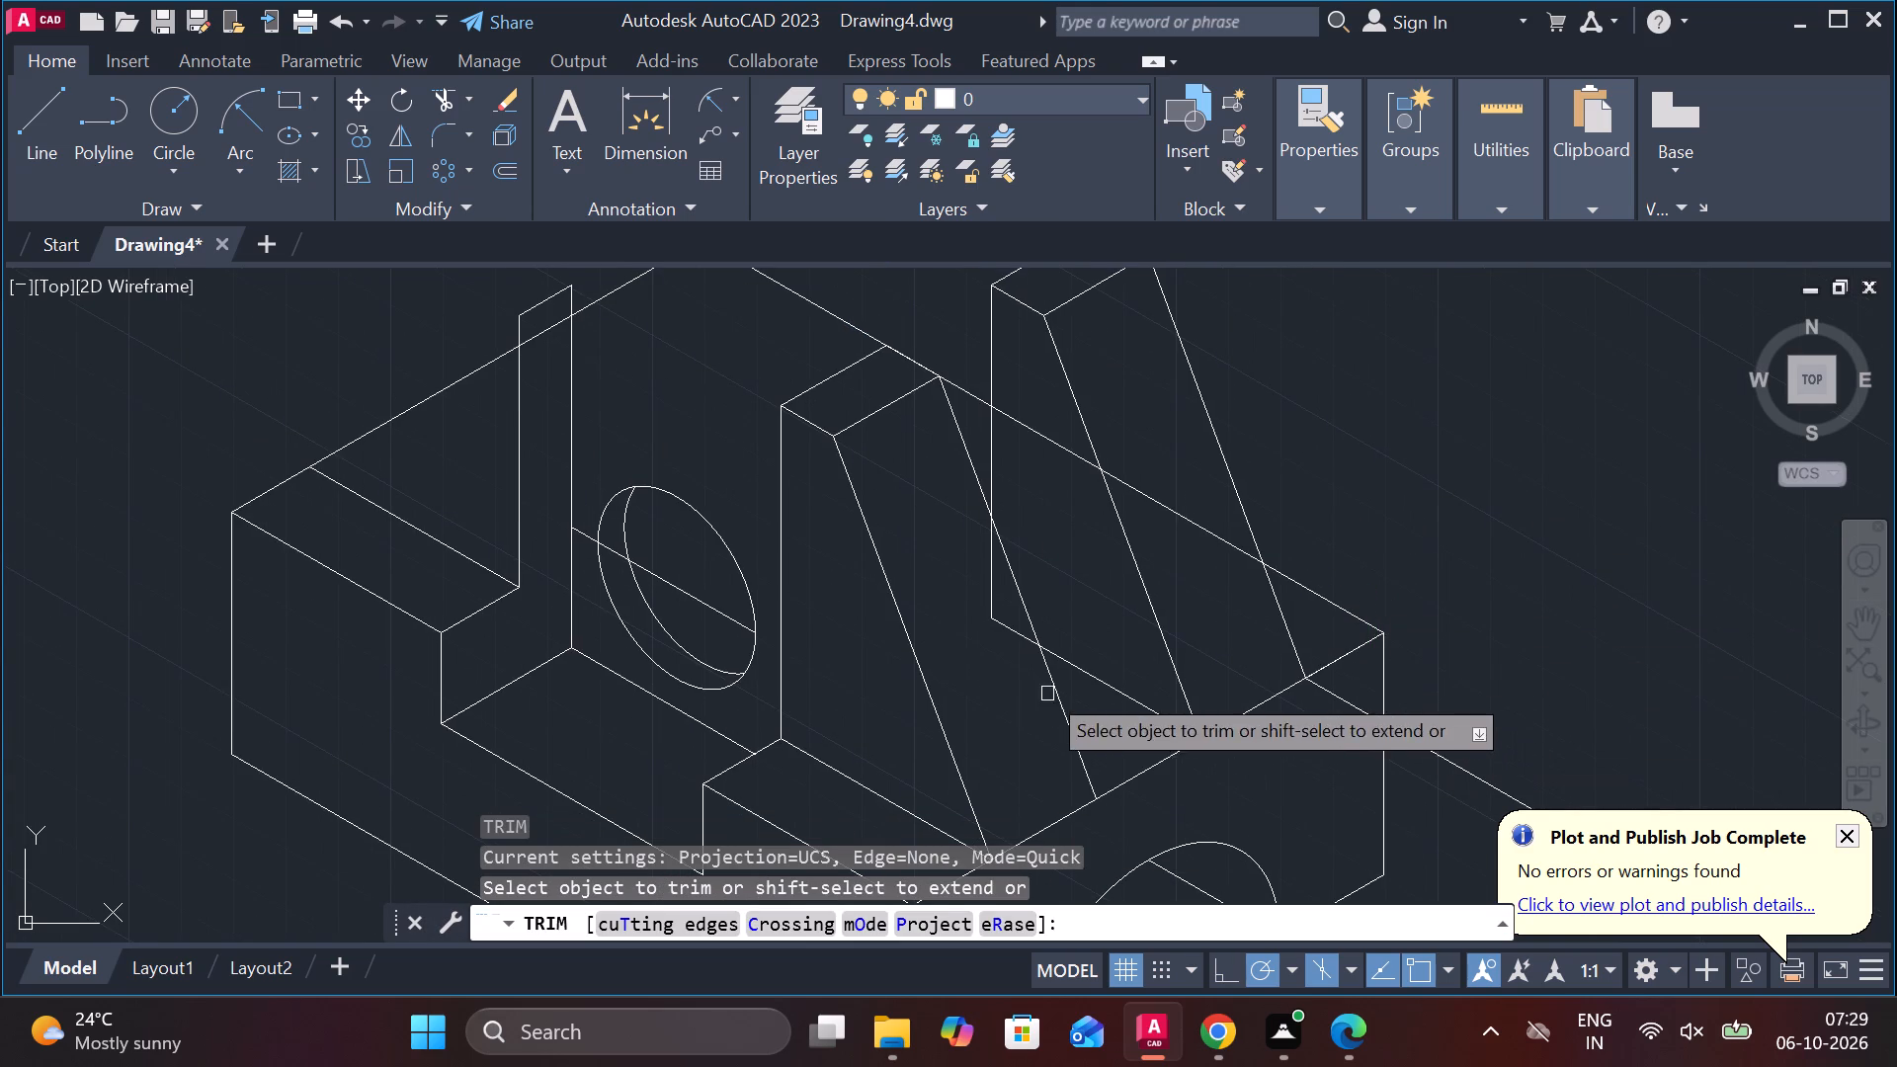
click(996, 626)
click(996, 610)
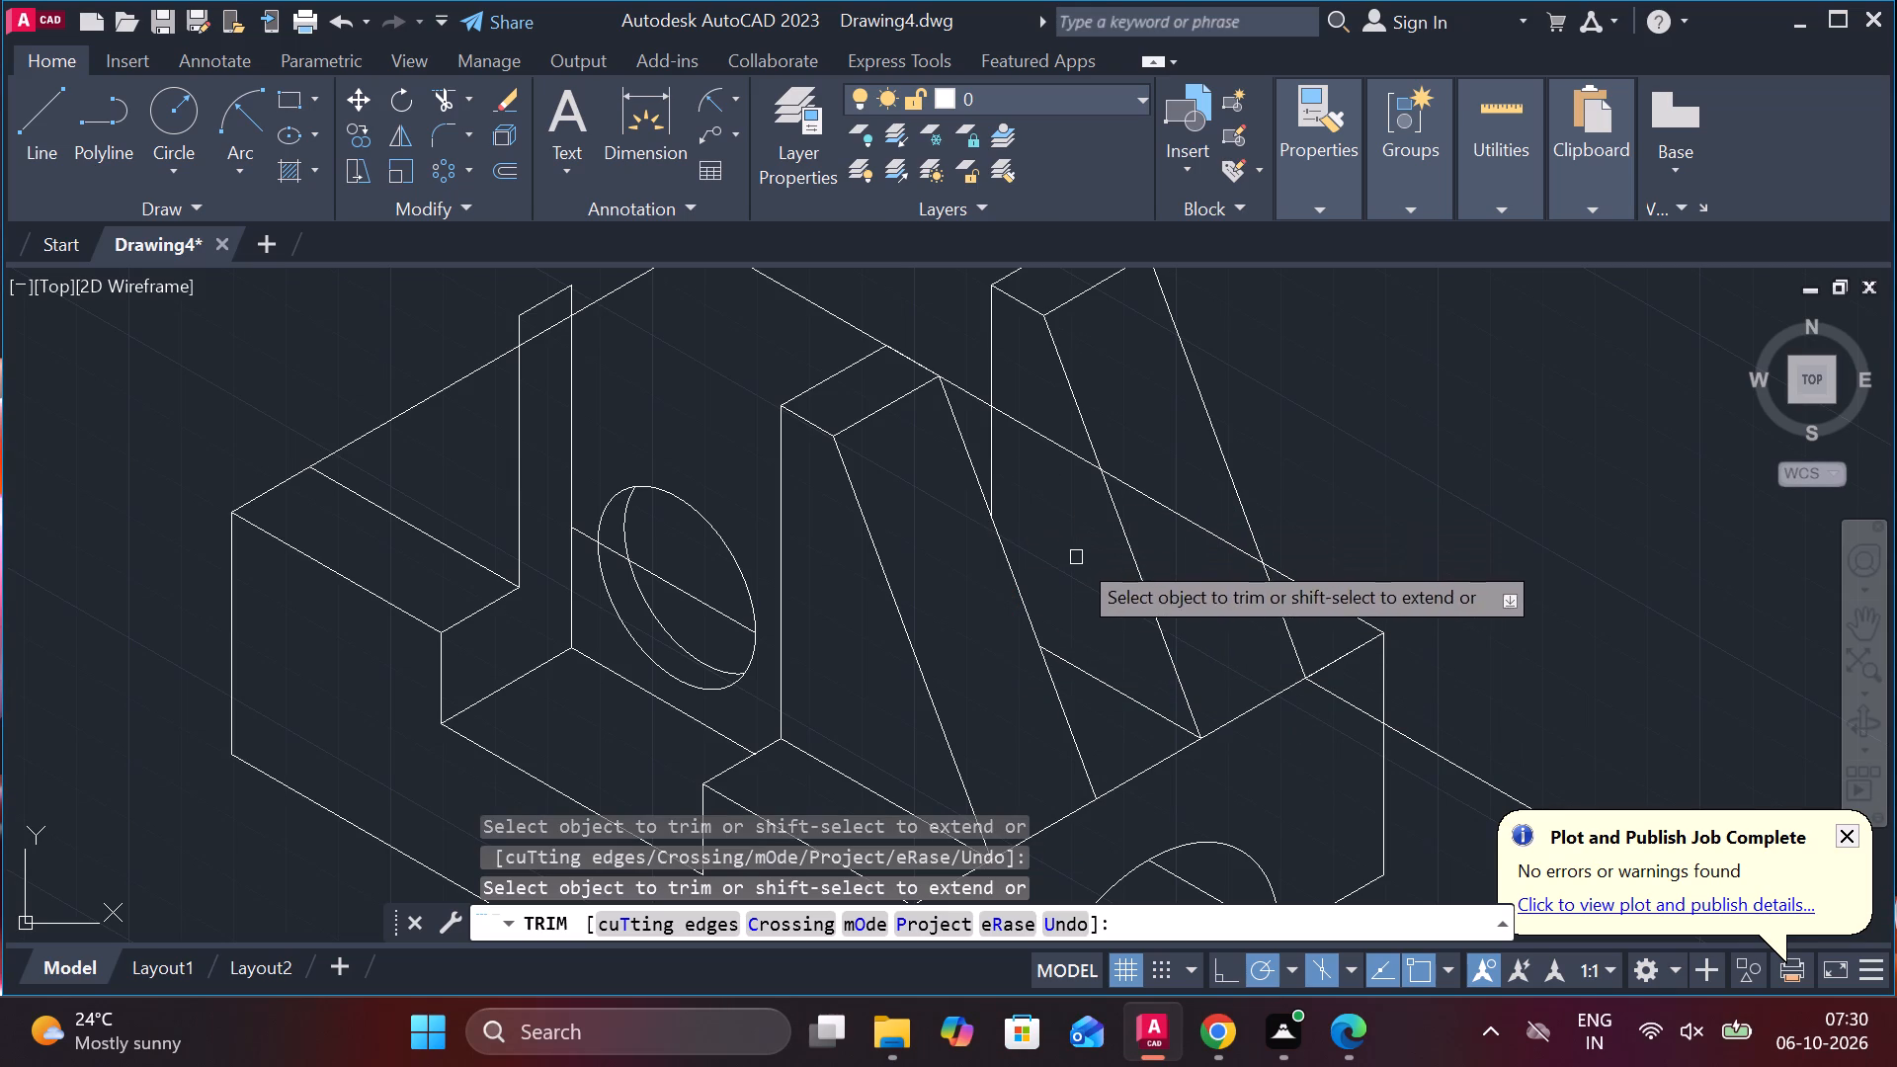
middle_drag(1386, 446, 1384, 619)
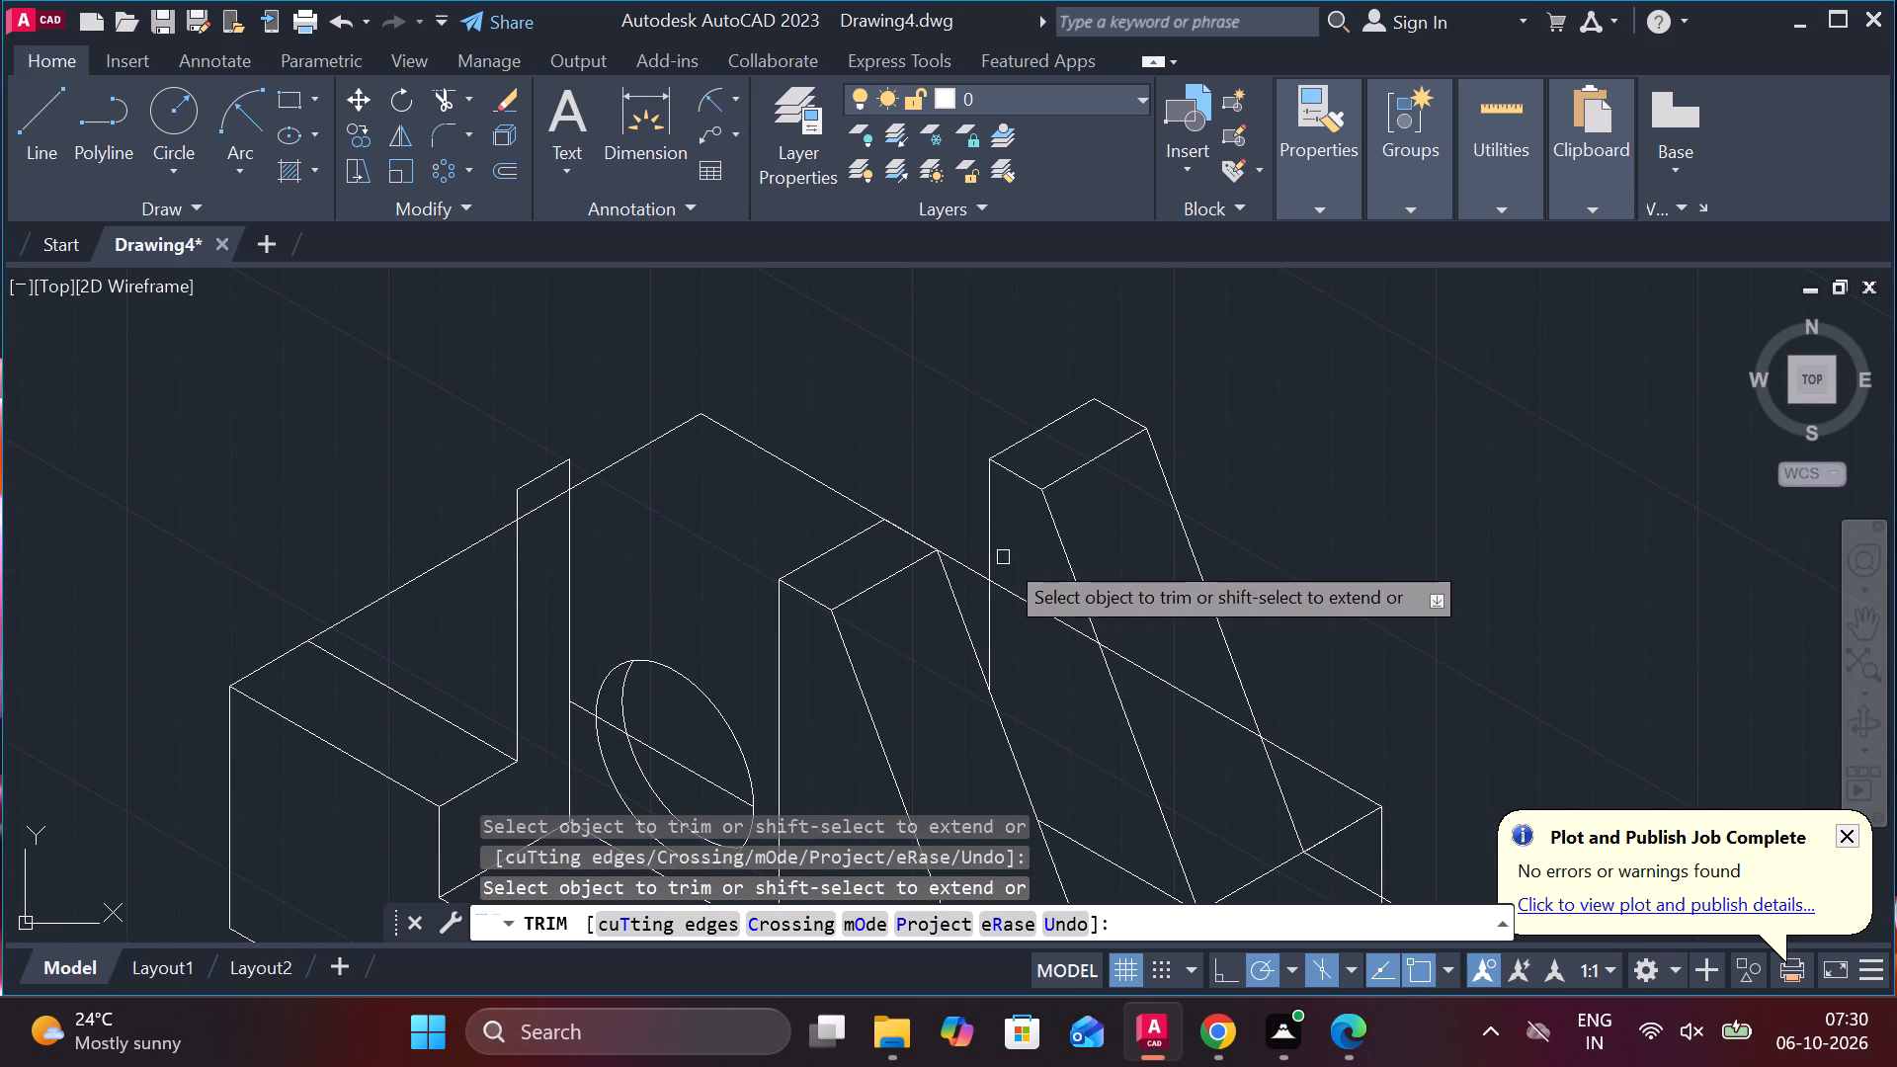
click(992, 497)
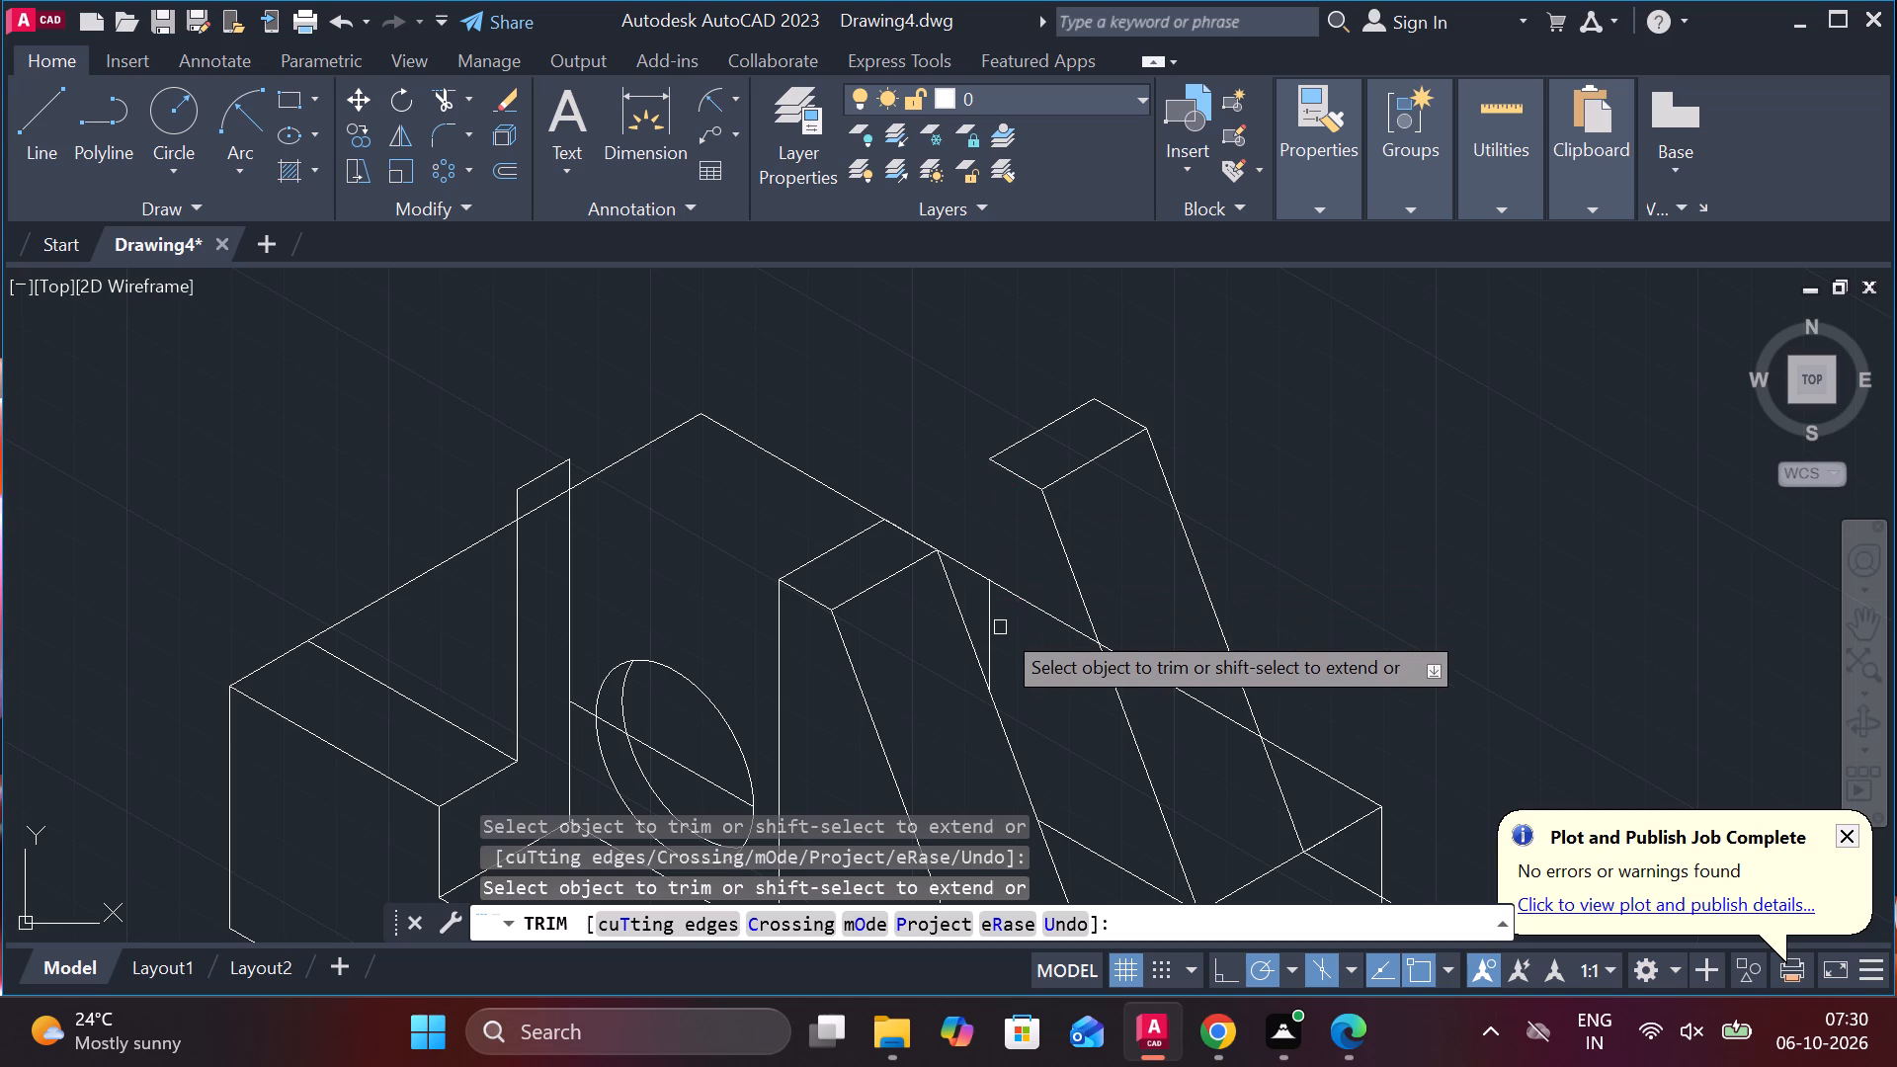
click(986, 632)
Trim away the long 330° construction line running past the block's end face and clean up at its starting point.
scroll(1243, 530, down, 1)
middle_drag(1269, 528, 1204, 479)
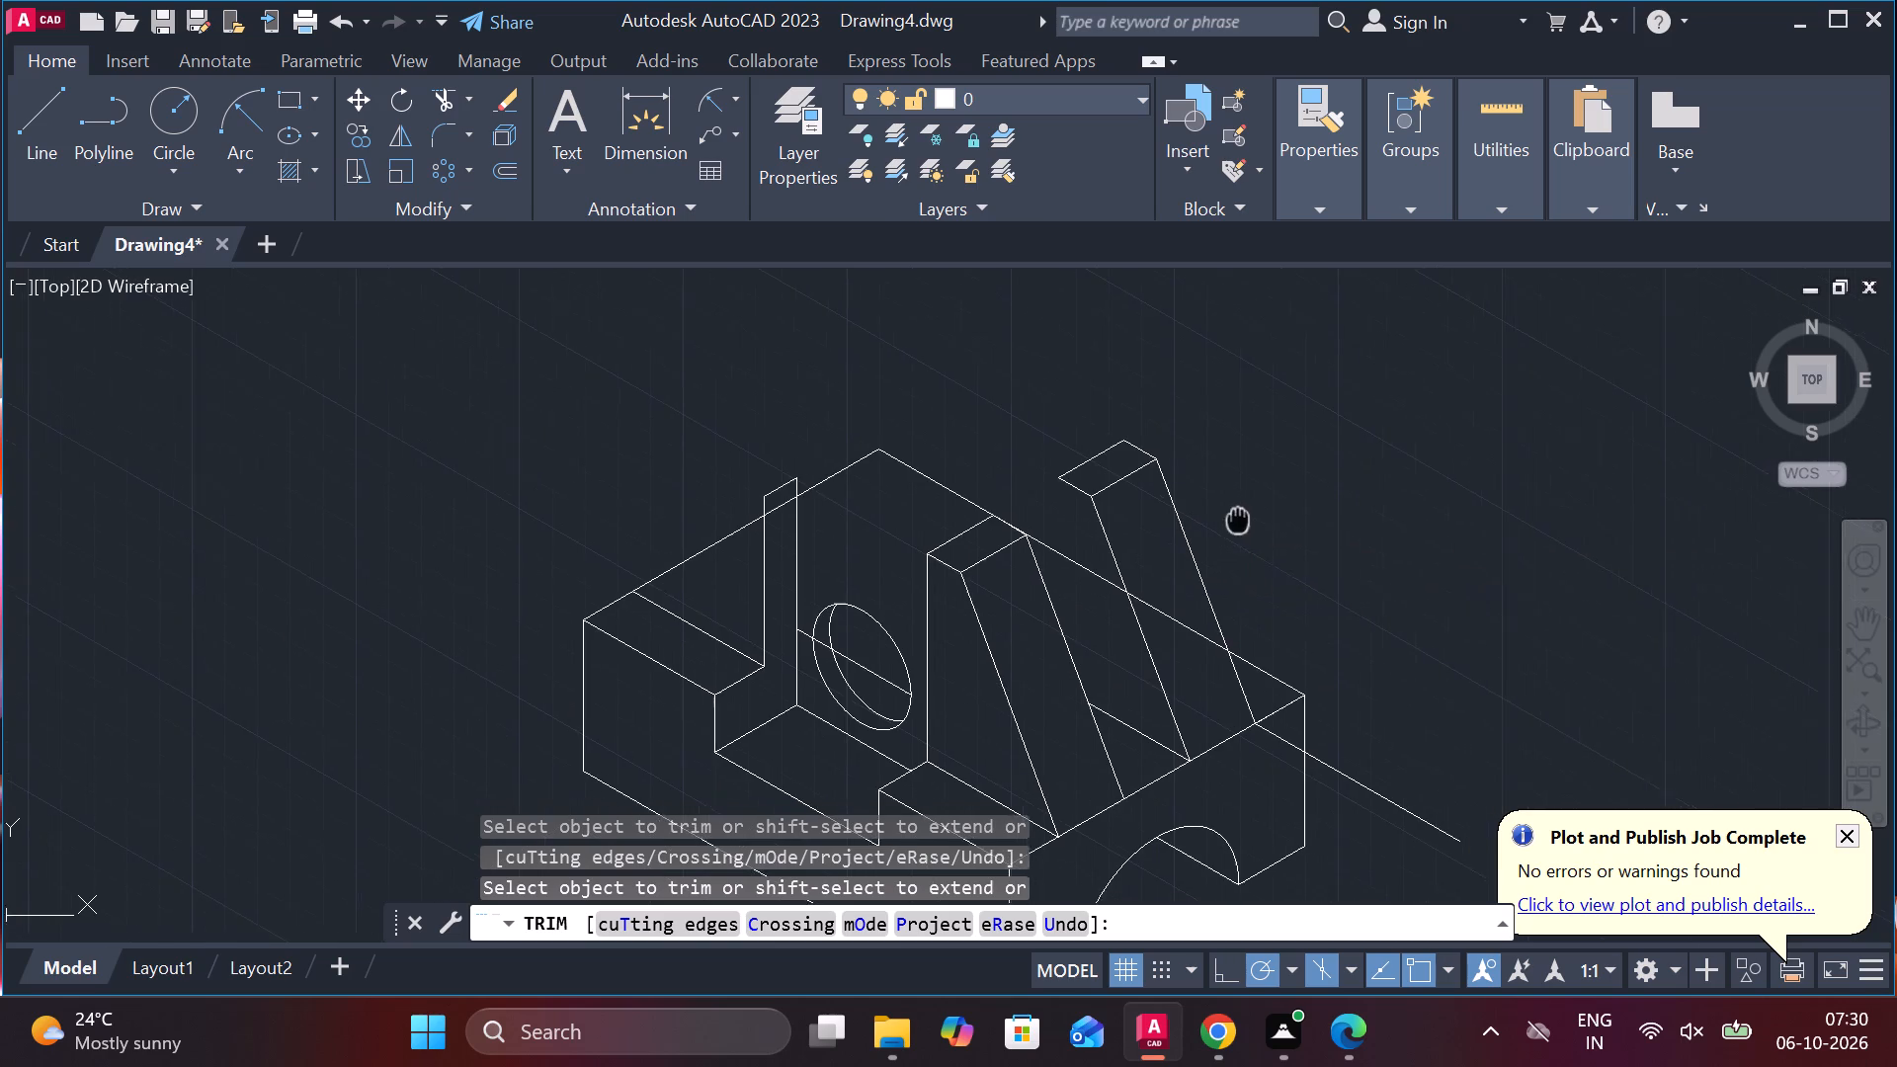
middle_drag(1204, 479, 1191, 441)
click(1384, 753)
click(1219, 658)
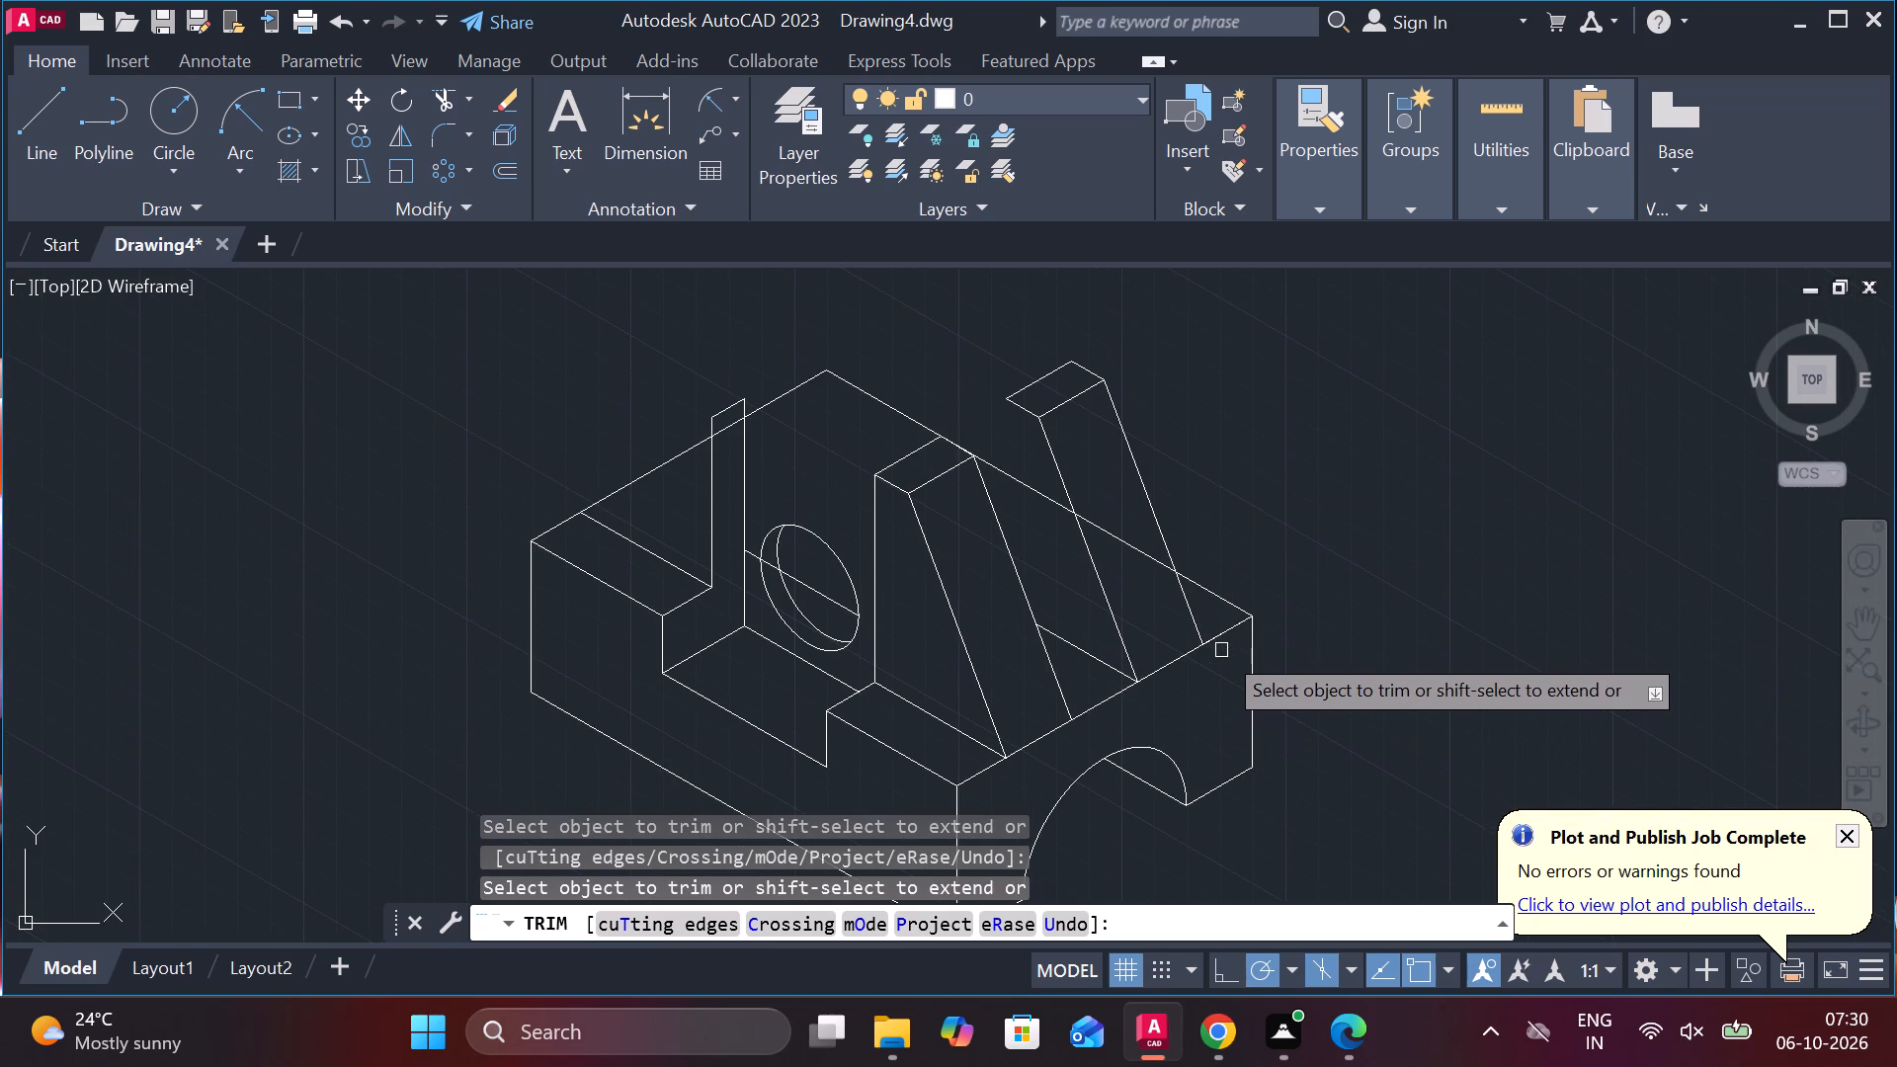
click(1221, 639)
scroll(1332, 624, down, 1)
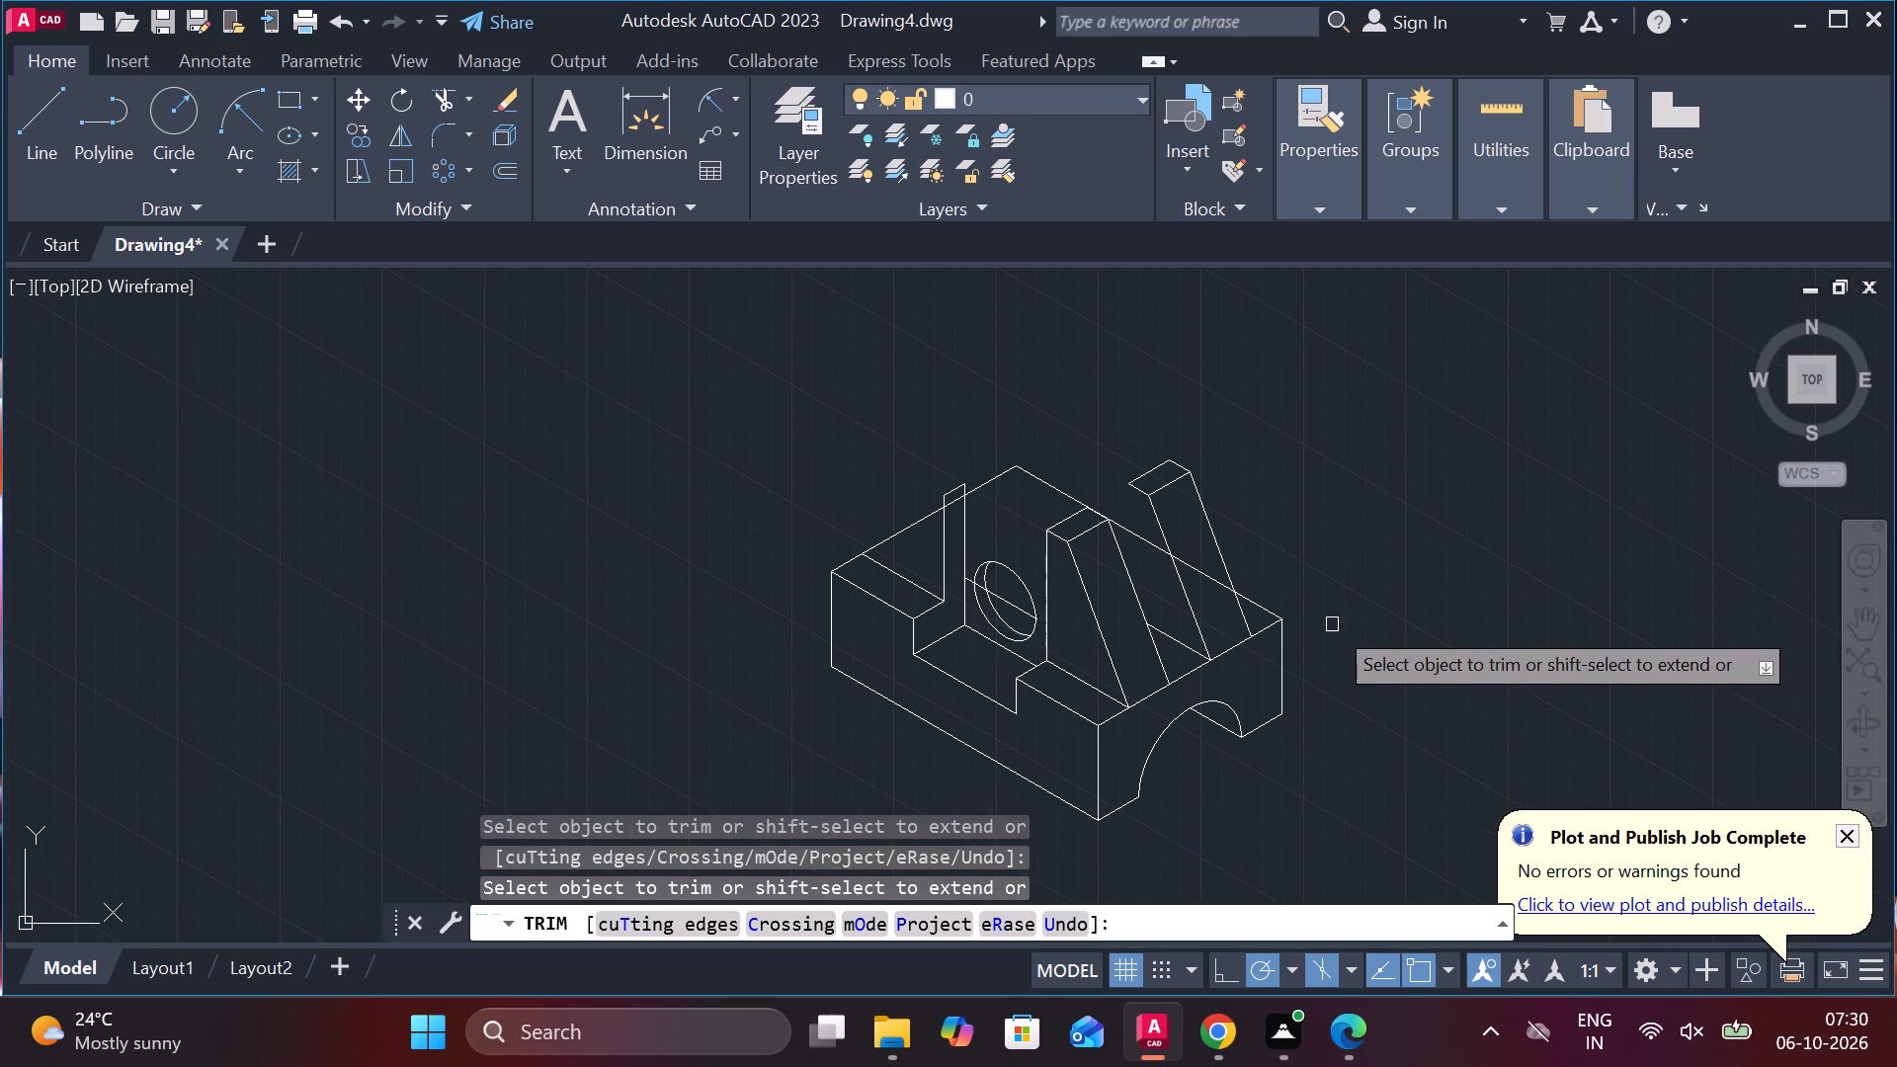
key(Escape)
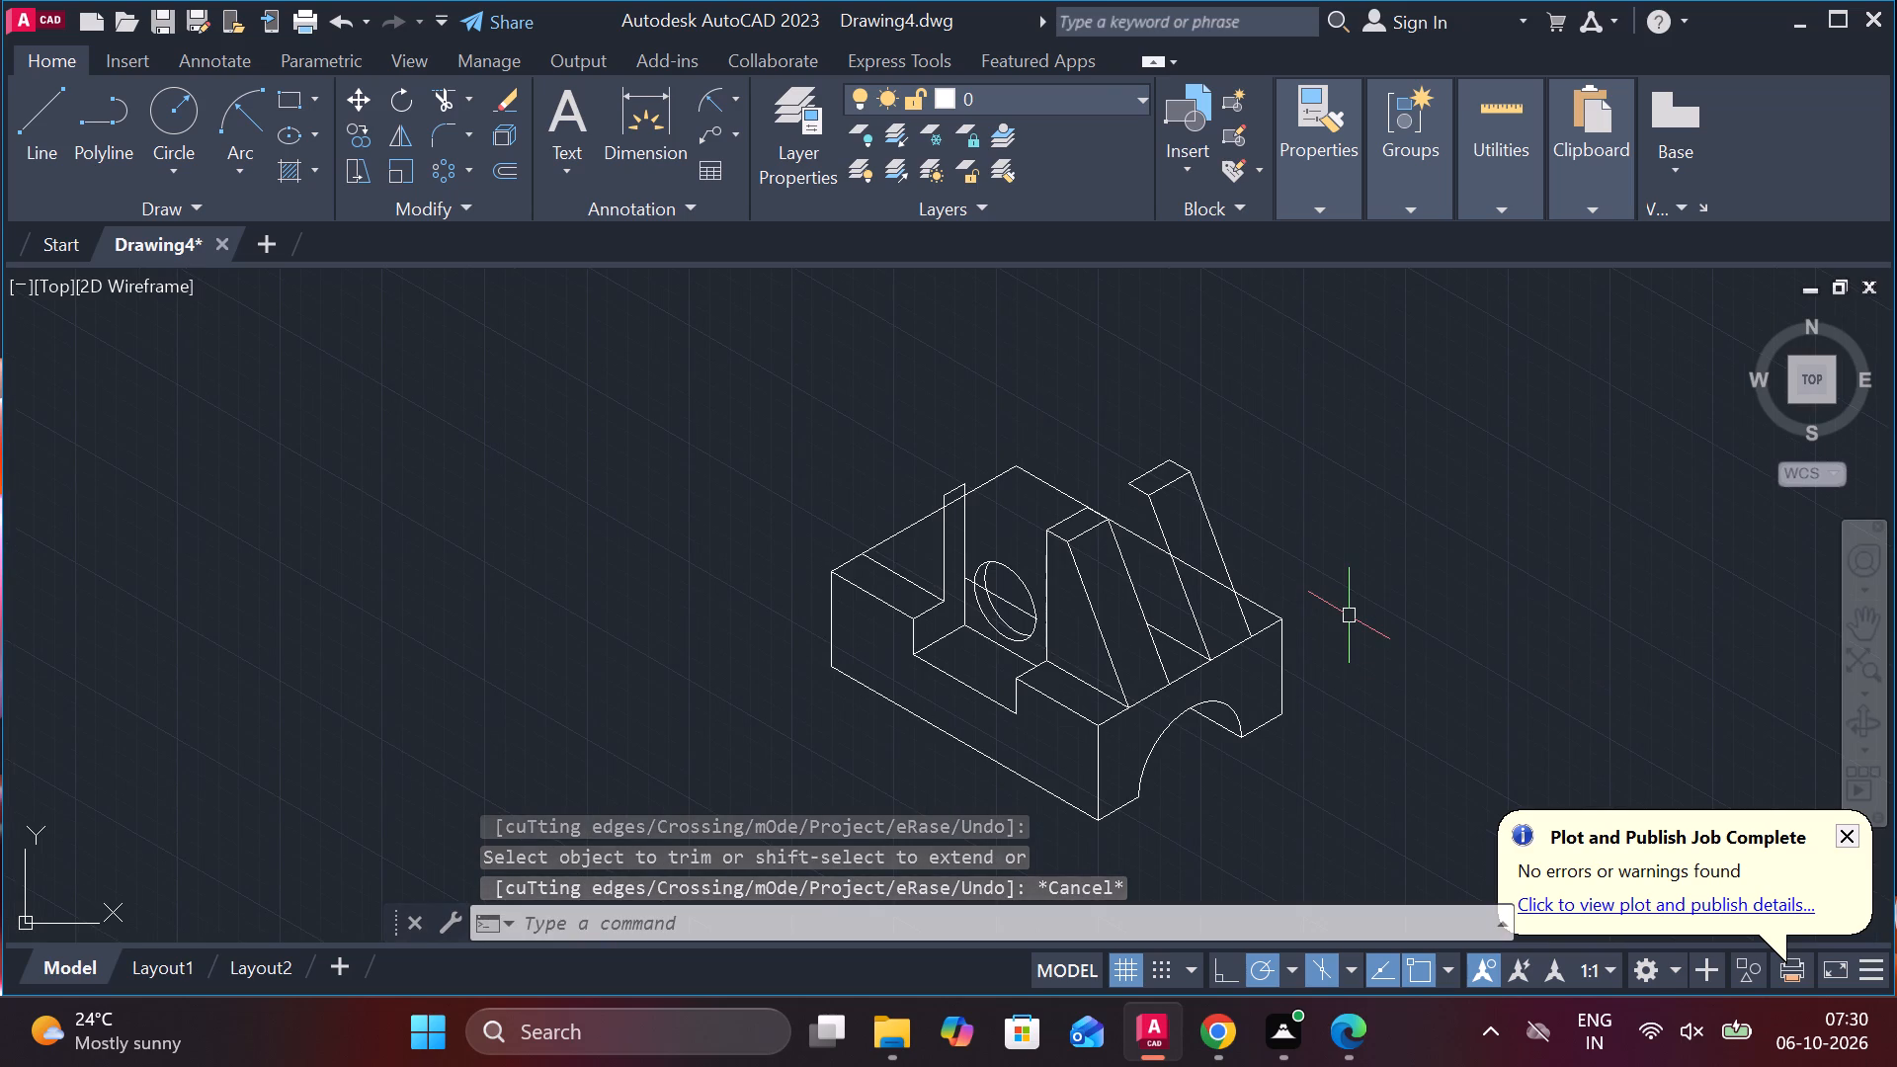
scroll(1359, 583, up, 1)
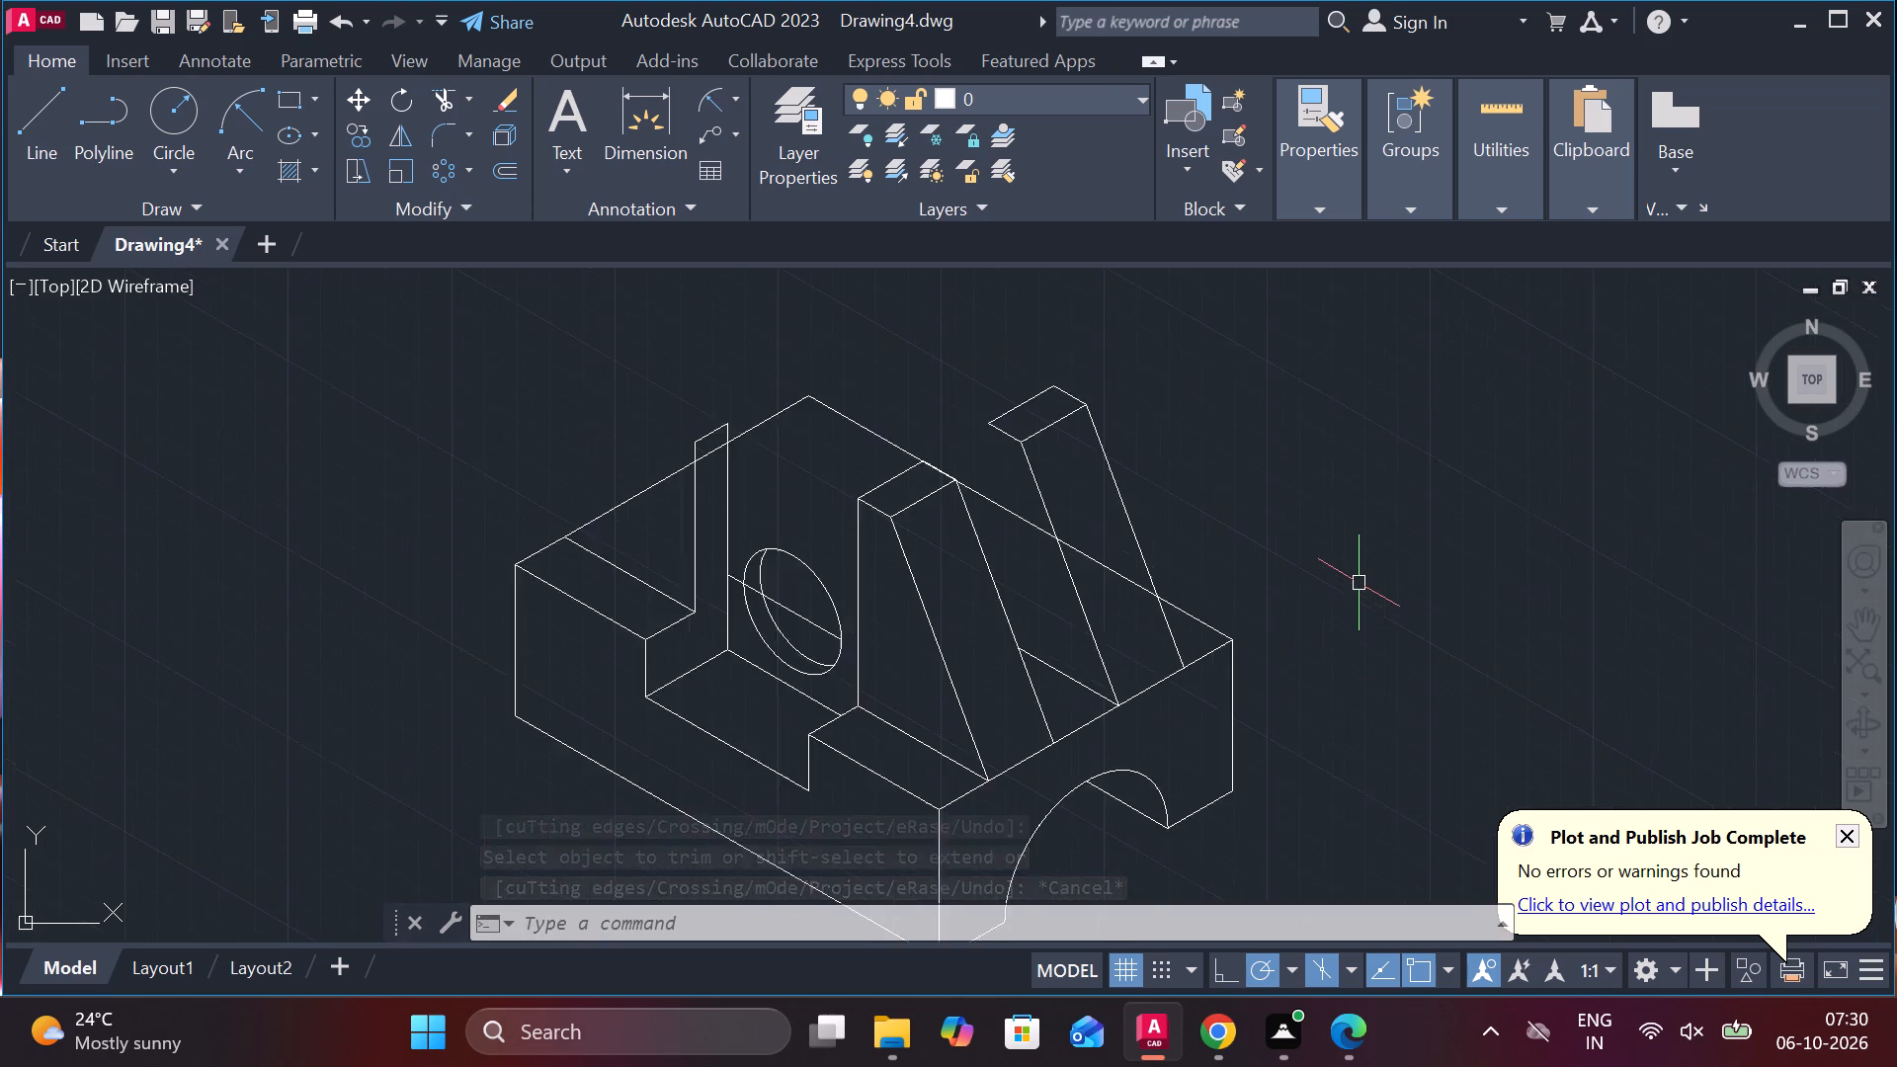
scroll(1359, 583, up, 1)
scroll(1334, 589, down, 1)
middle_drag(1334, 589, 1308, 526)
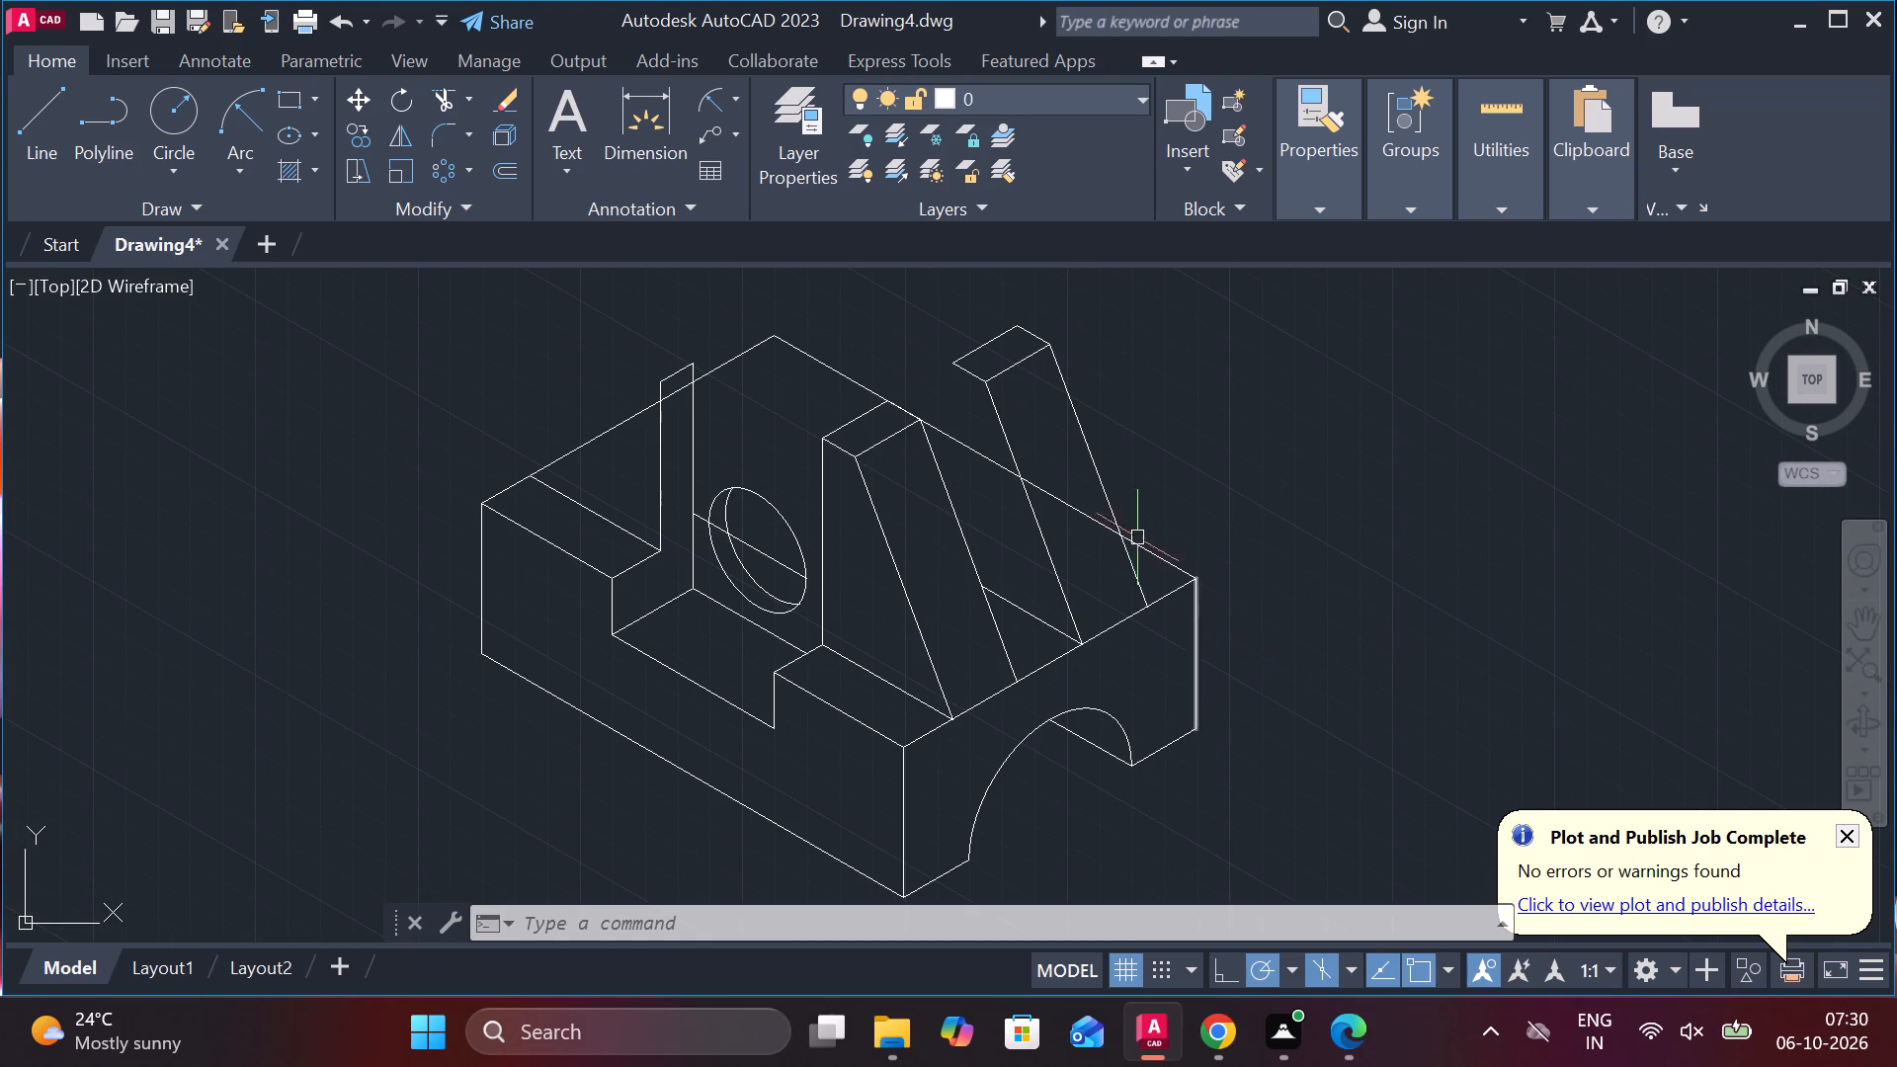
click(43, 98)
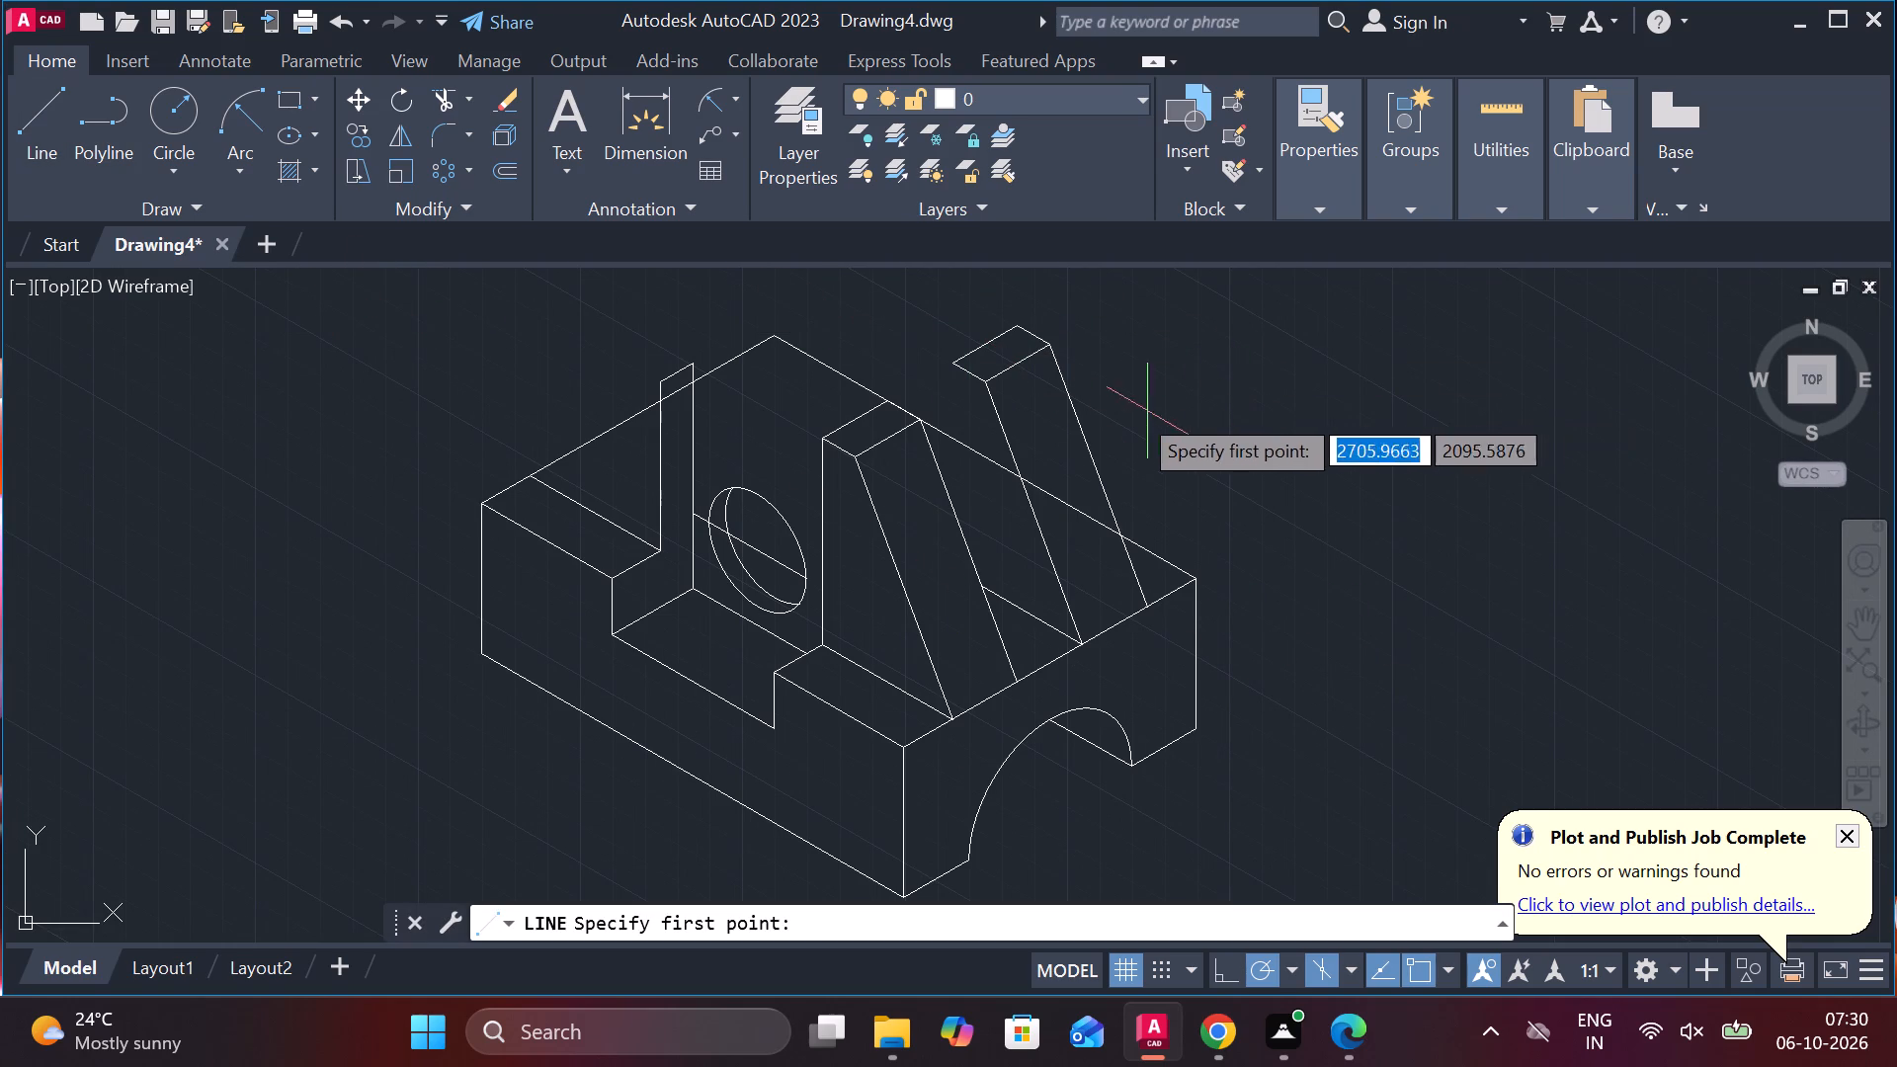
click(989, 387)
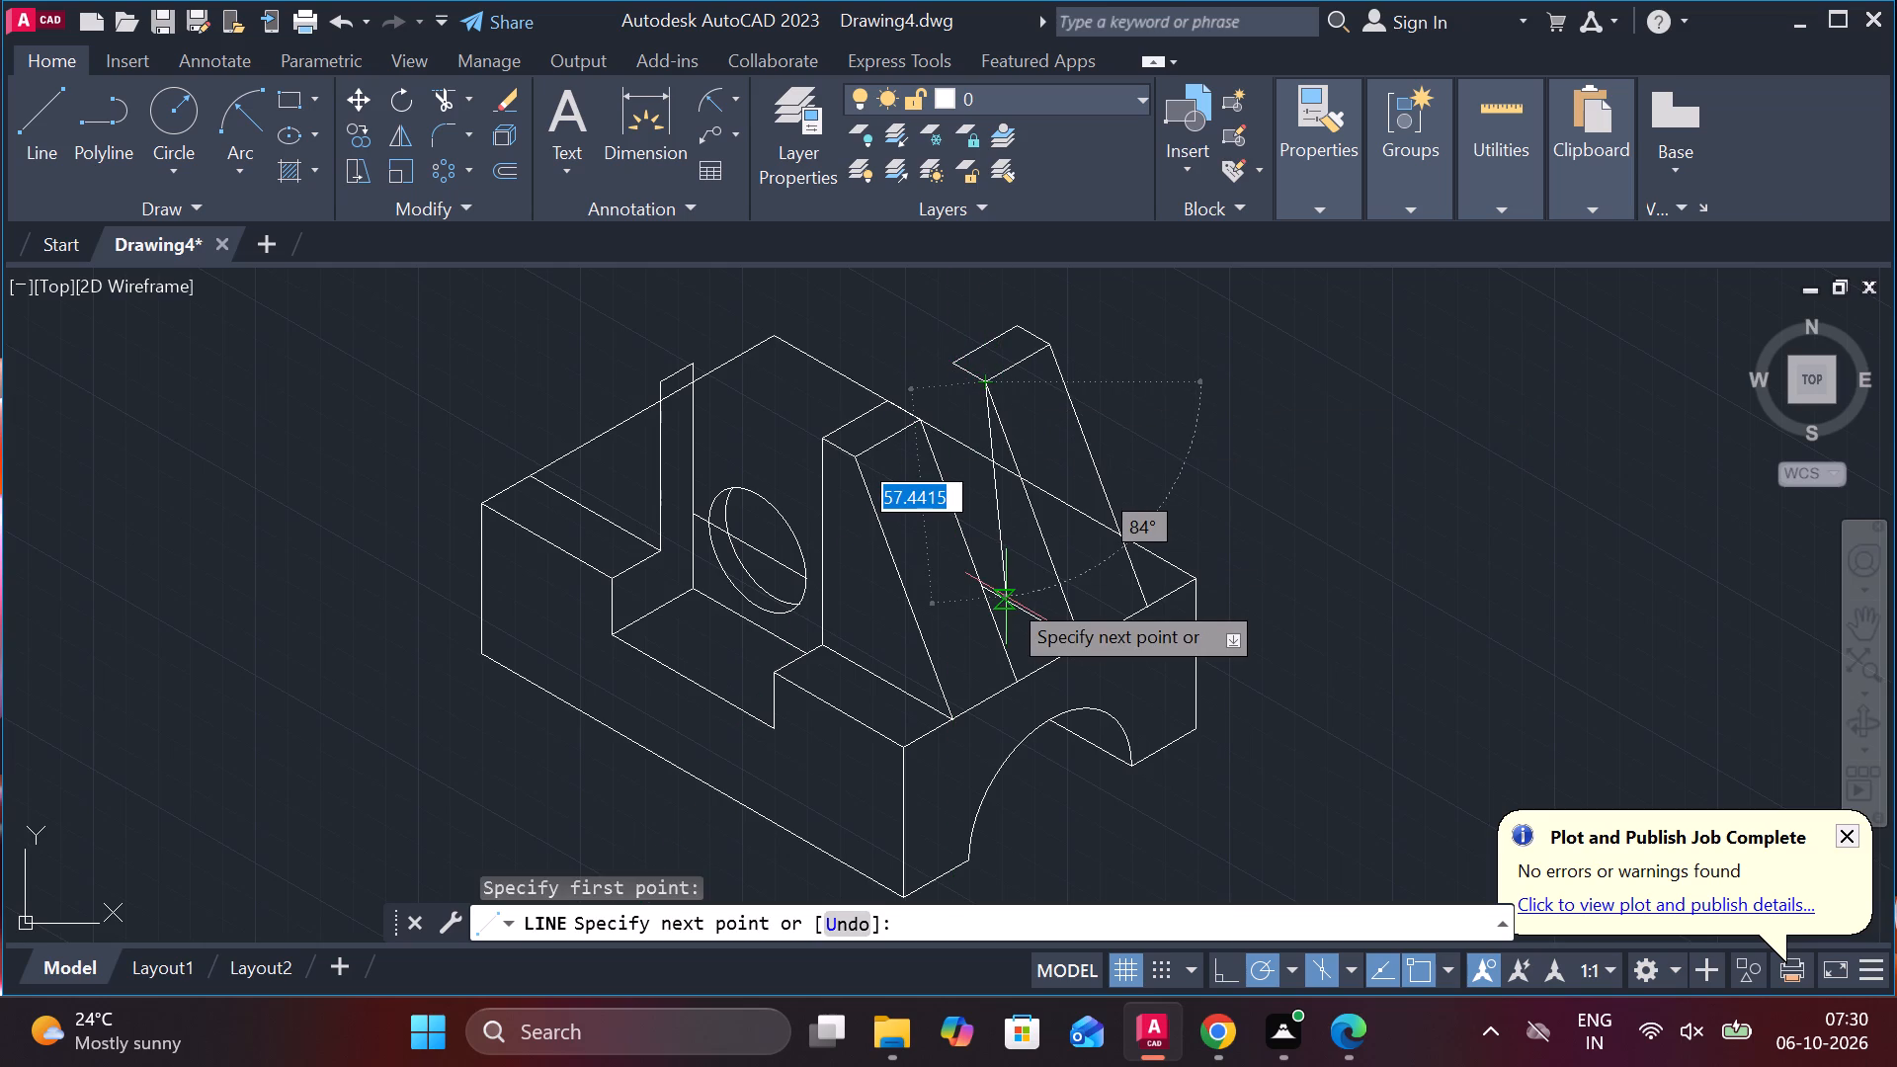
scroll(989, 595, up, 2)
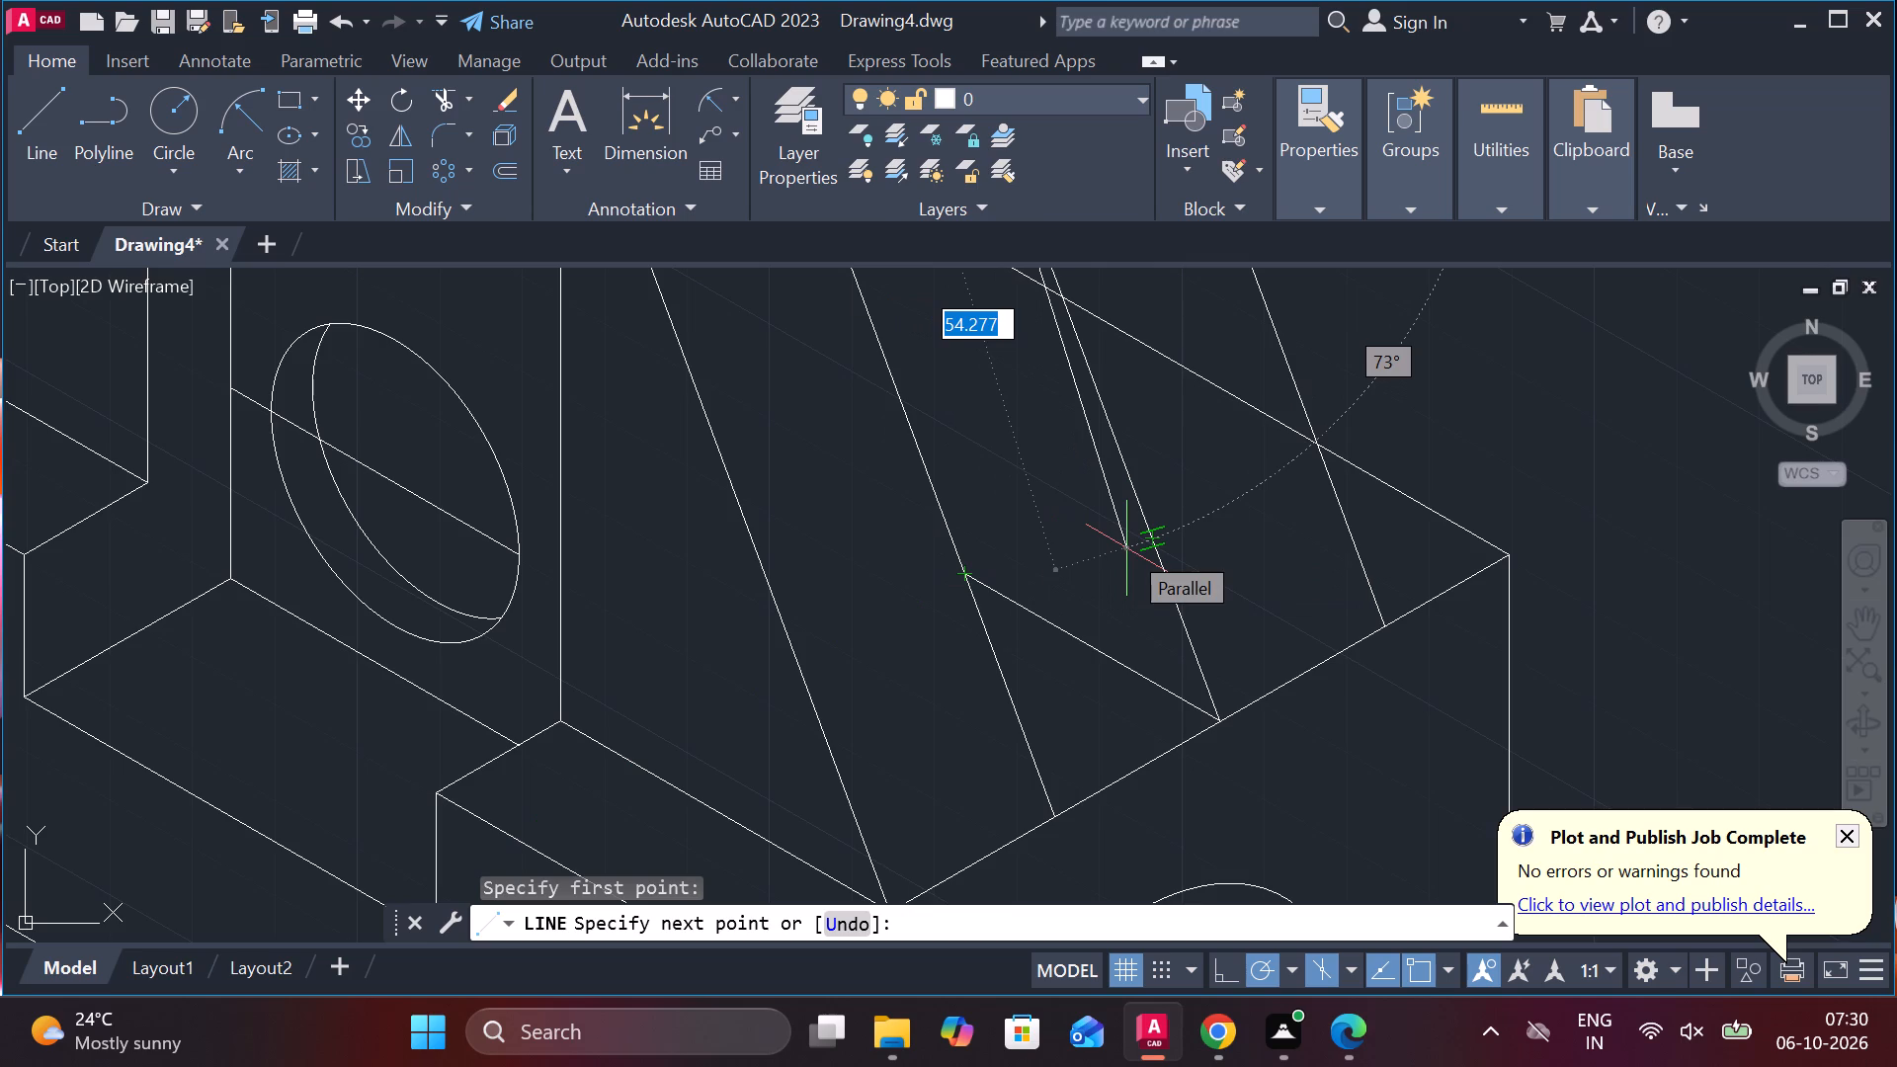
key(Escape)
Copy the near 10-unit side of the second rib's top parallelogram 50 units straight down at 270°.
scroll(1126, 548, down, 1)
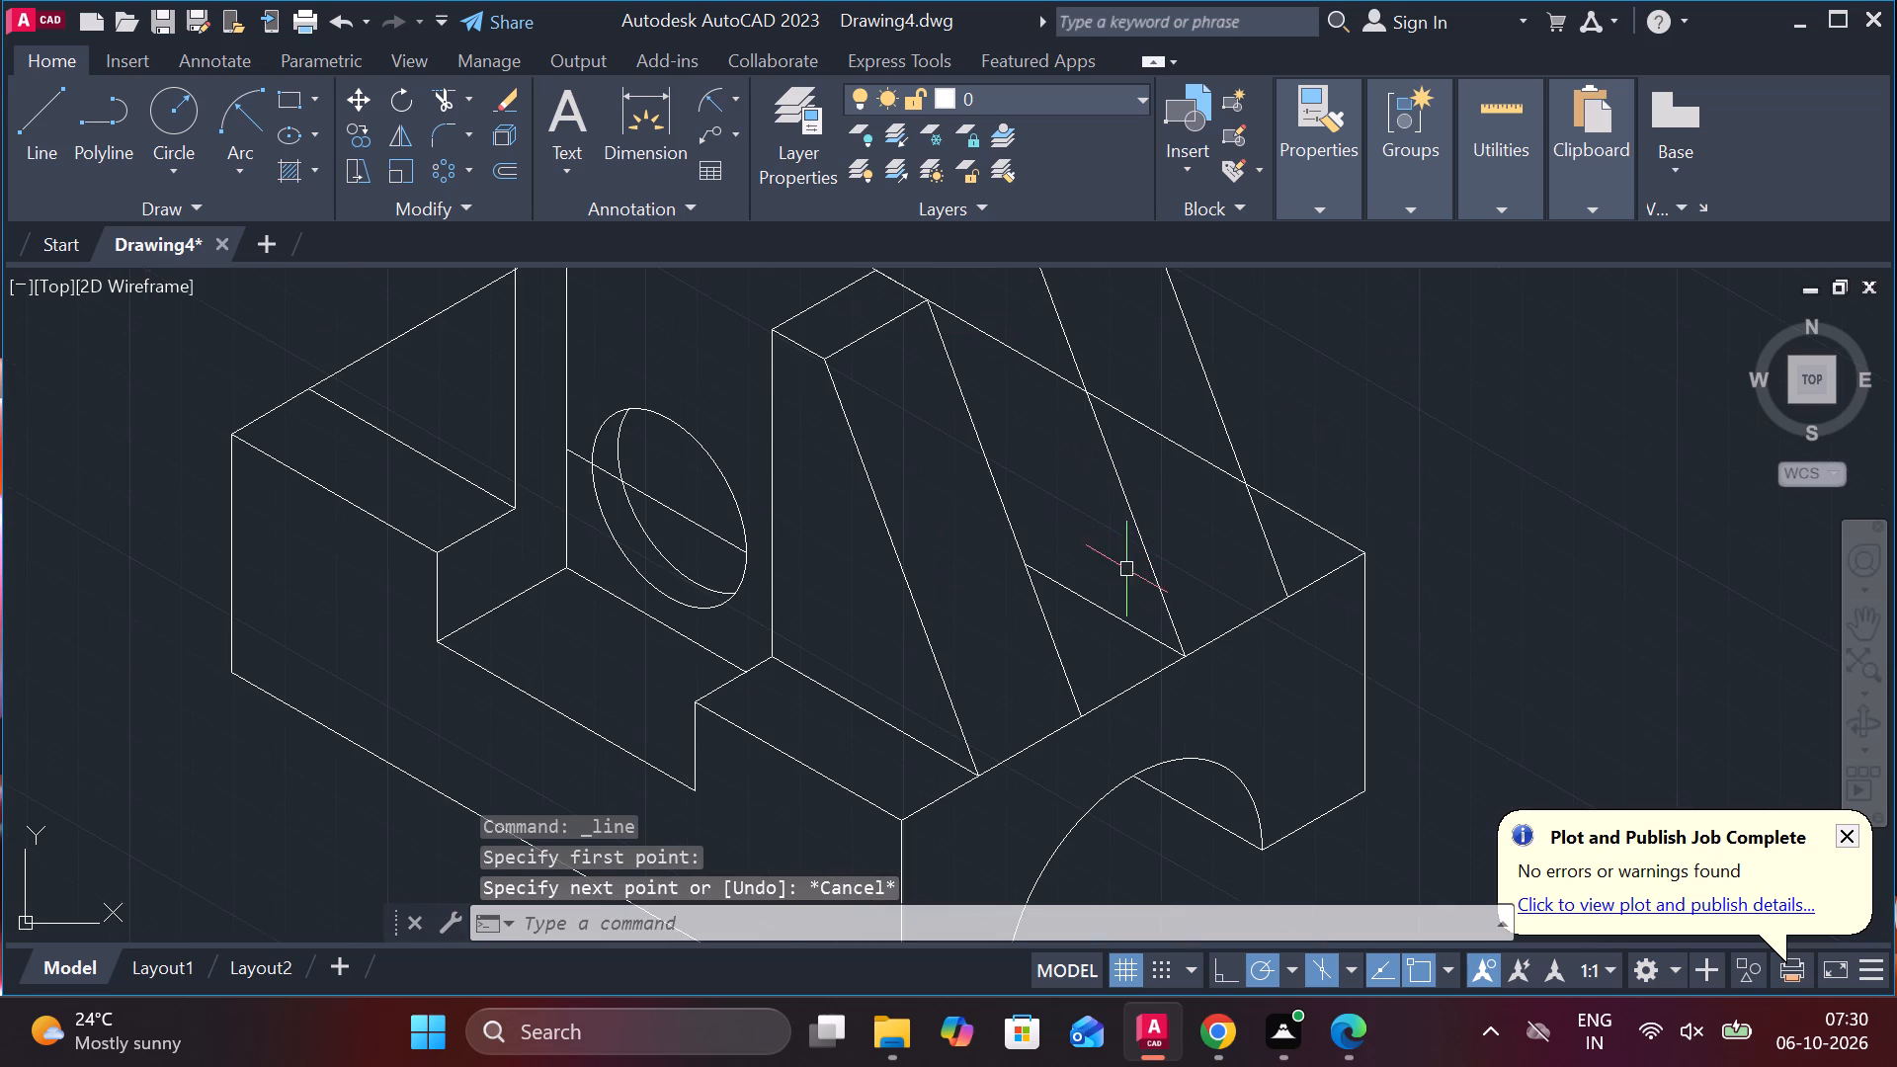
scroll(1126, 572, down, 1)
scroll(1188, 492, up, 1)
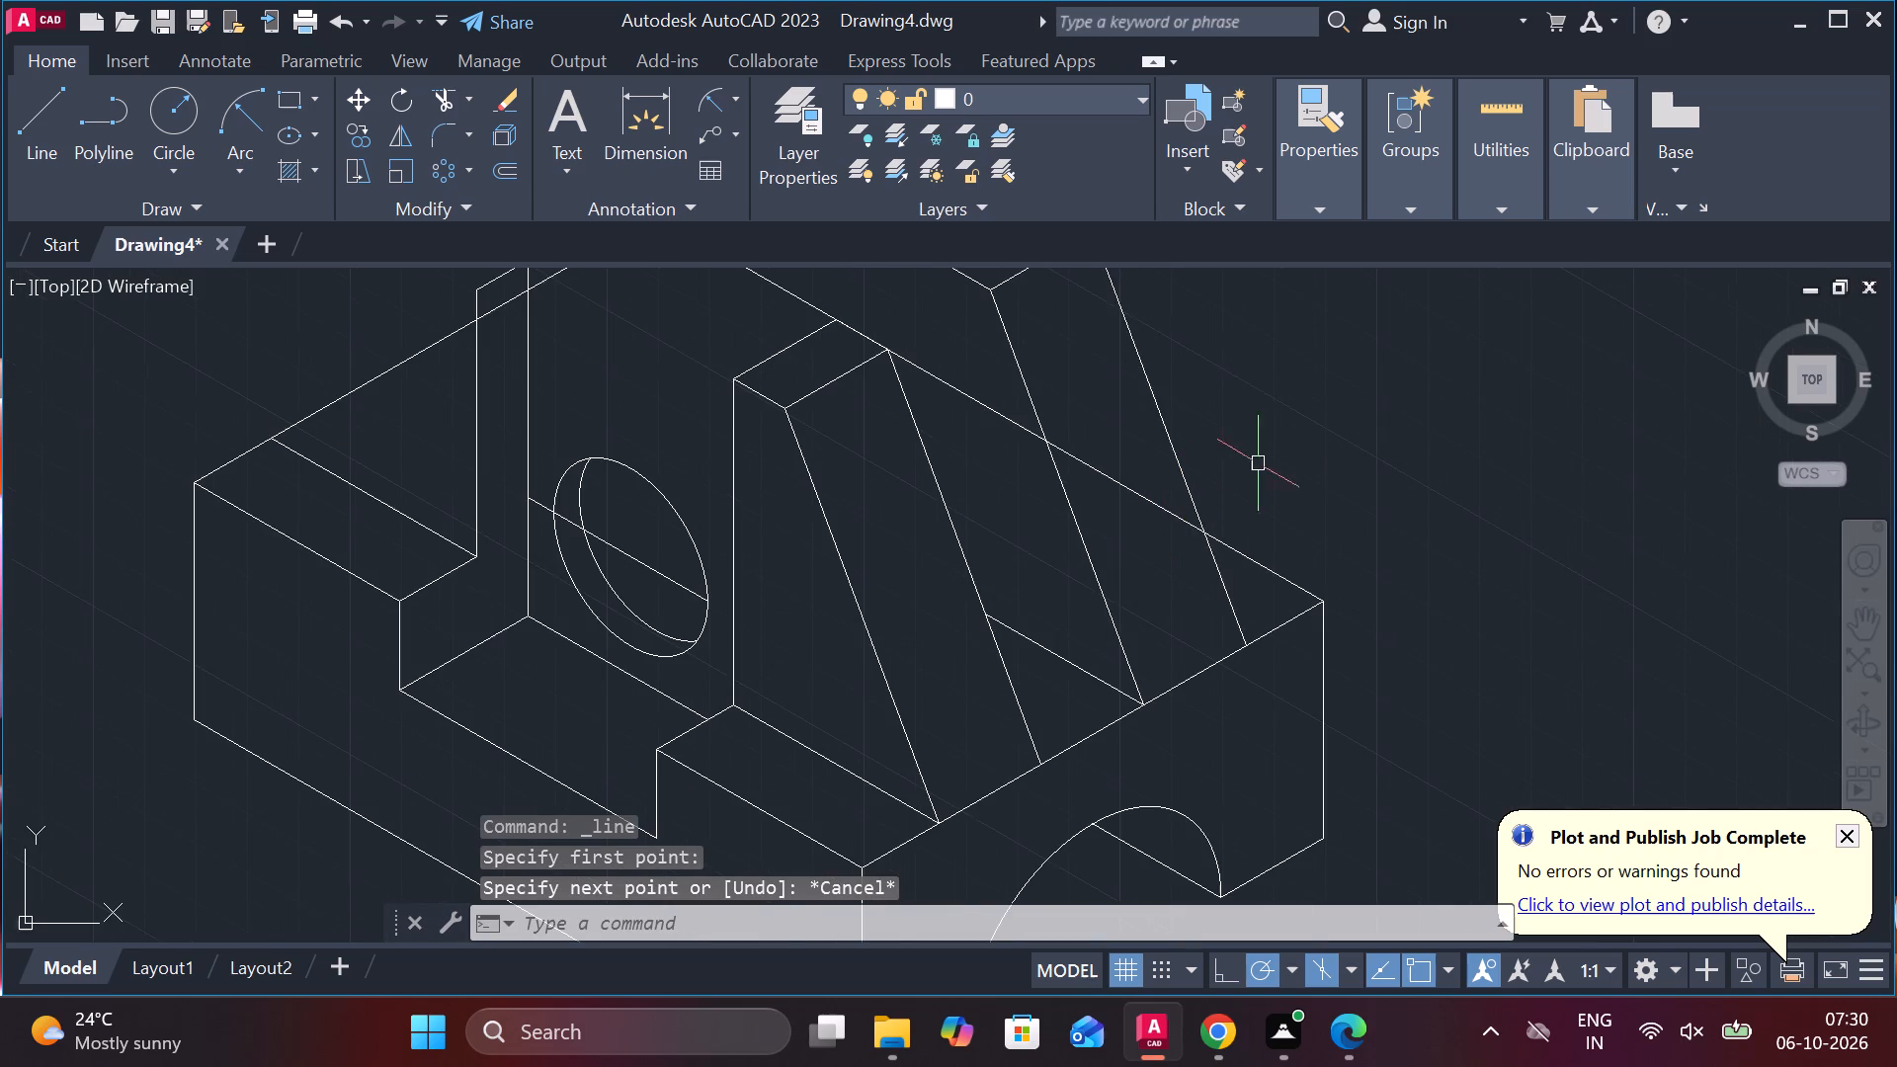
middle_drag(1286, 440, 1323, 549)
click(1003, 382)
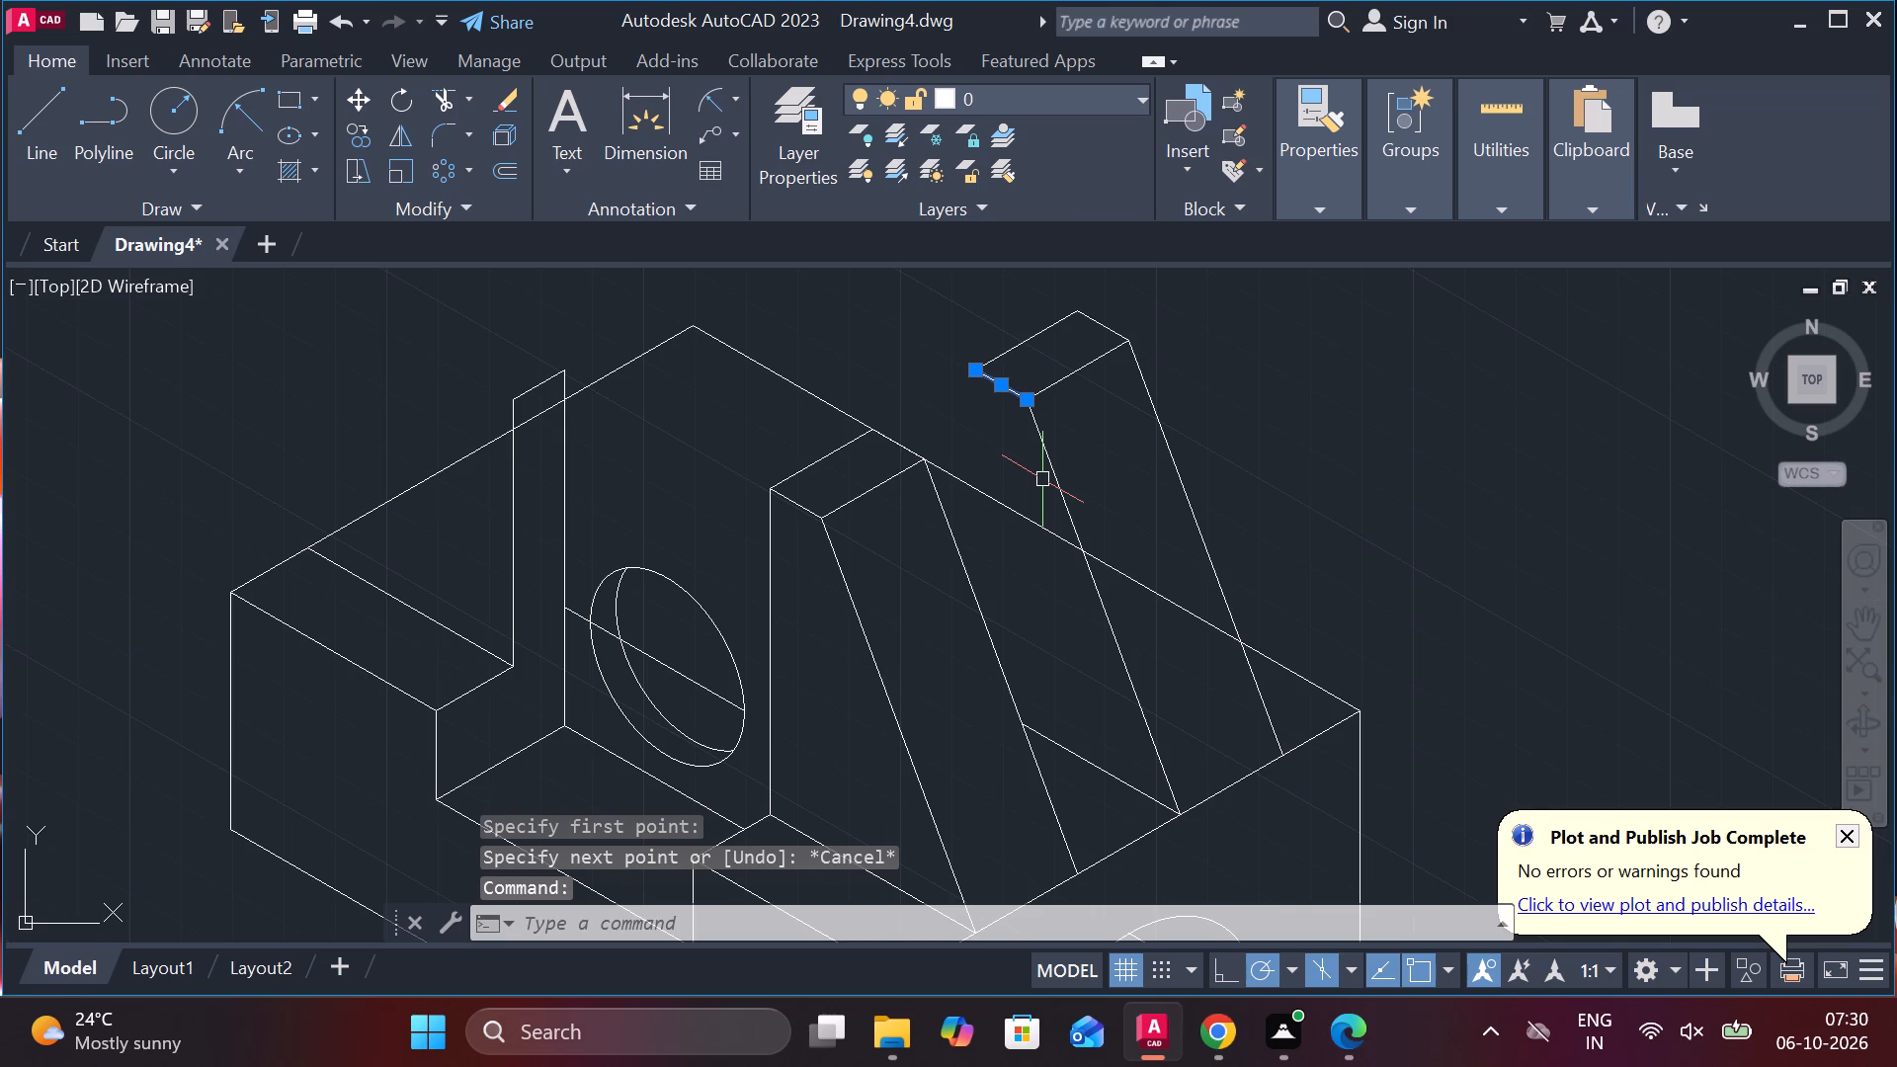
text(CO)
key(Return)
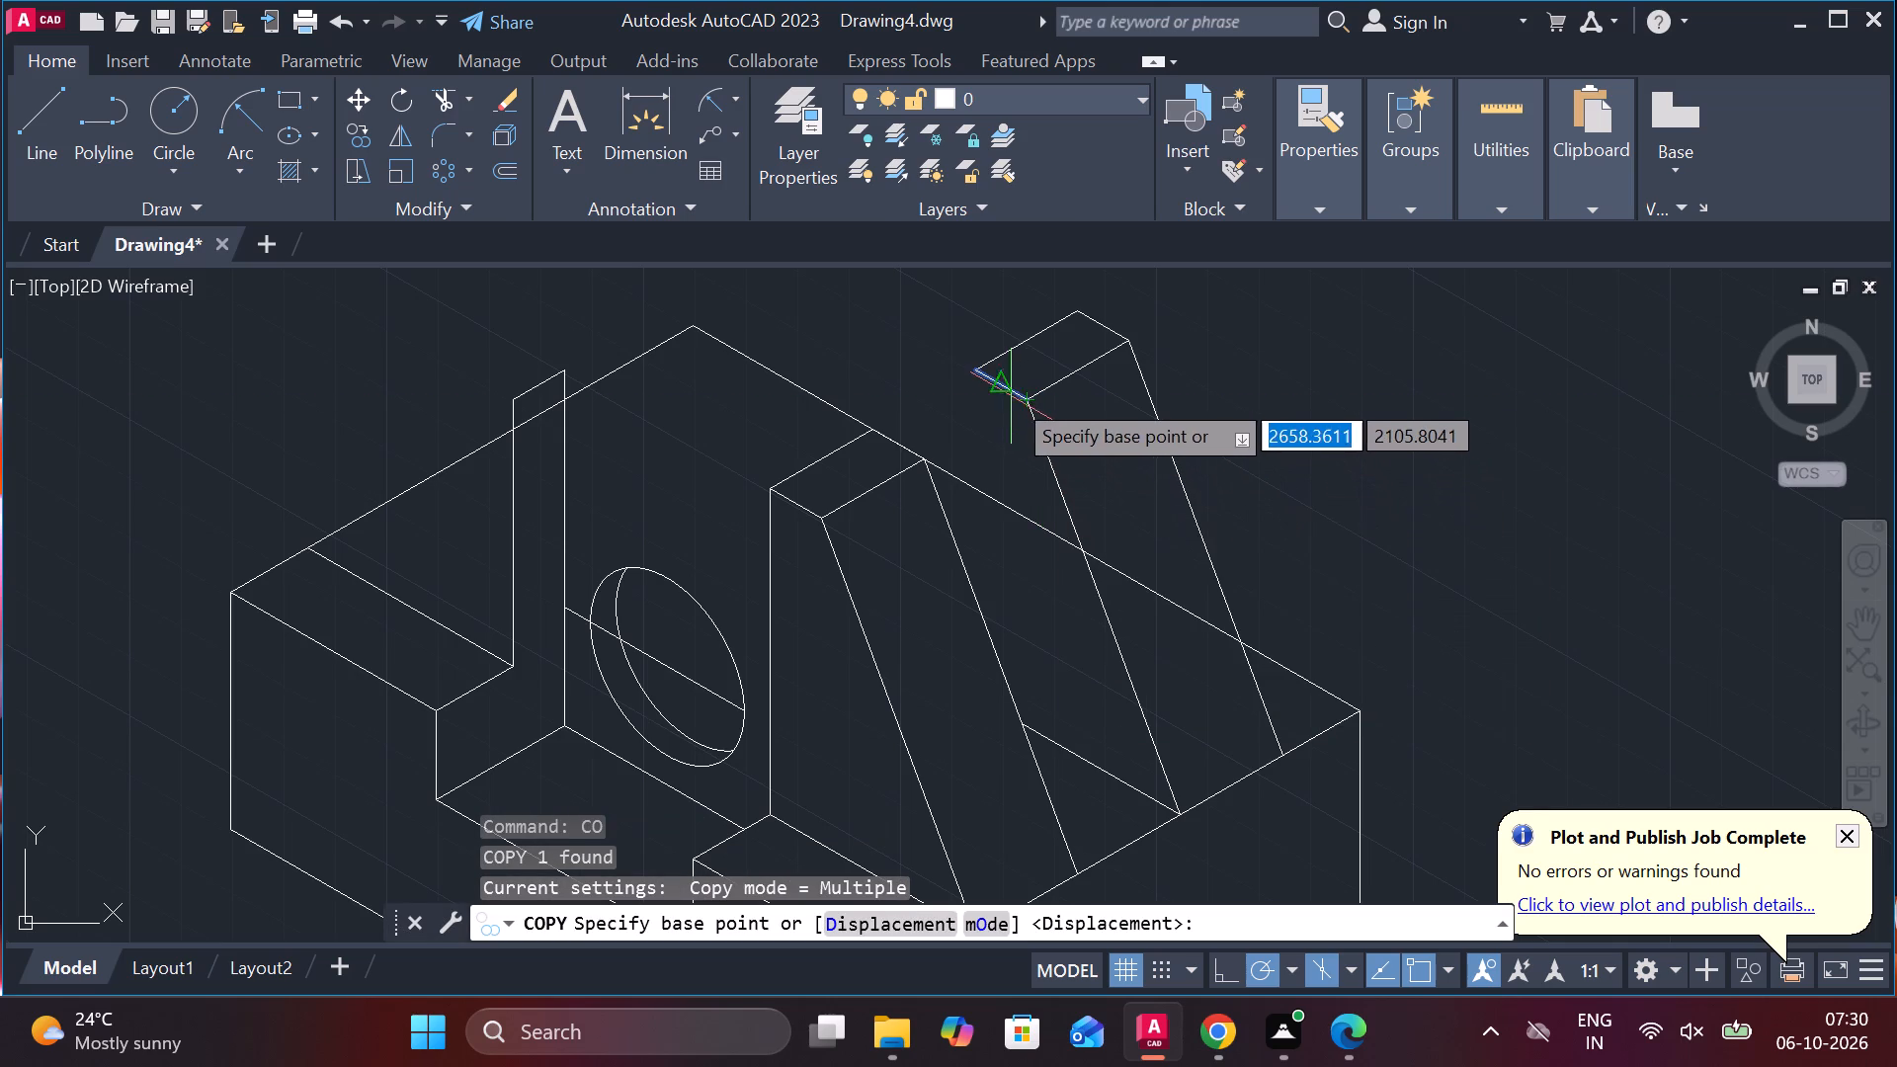
click(1025, 397)
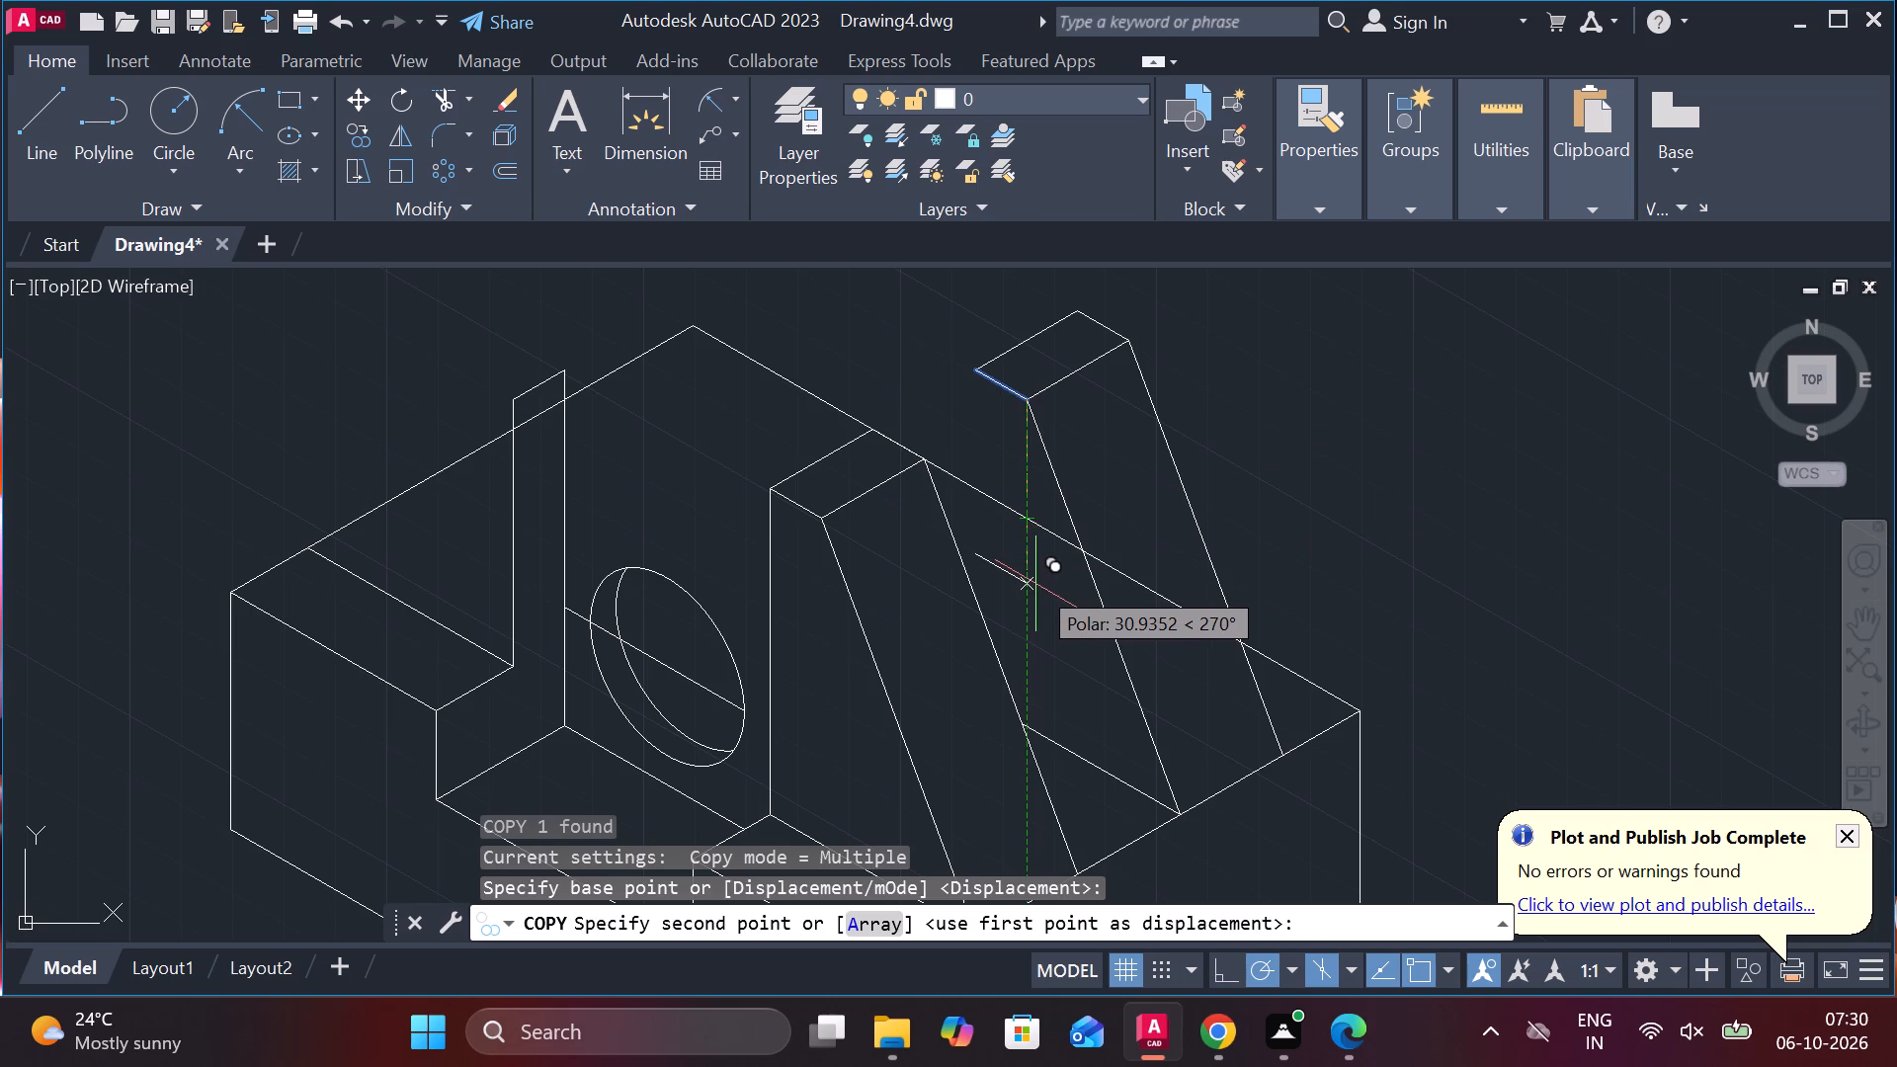
text(50)
key(Return)
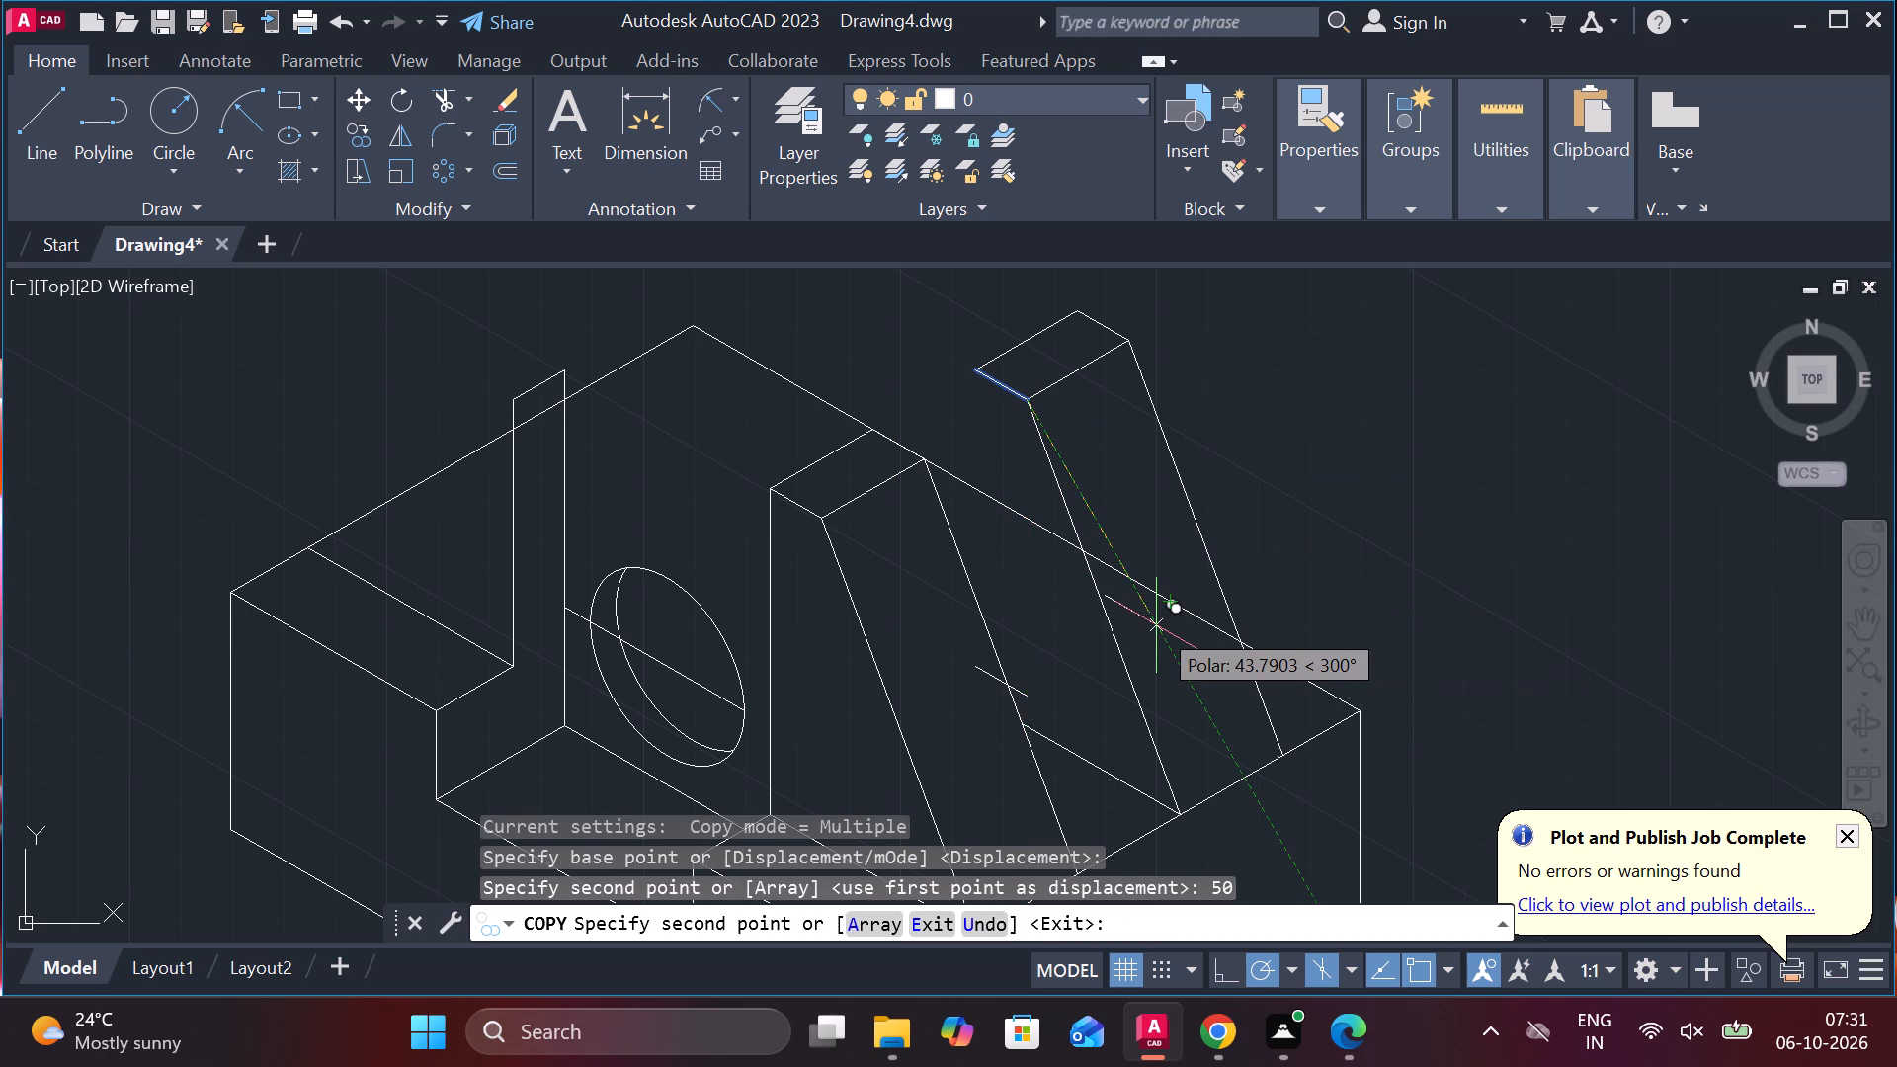
key(Escape)
Lengthen the copied 10-unit line along 330° past the end face's top edge, to about 50 units overall.
middle_drag(1069, 686, 999, 512)
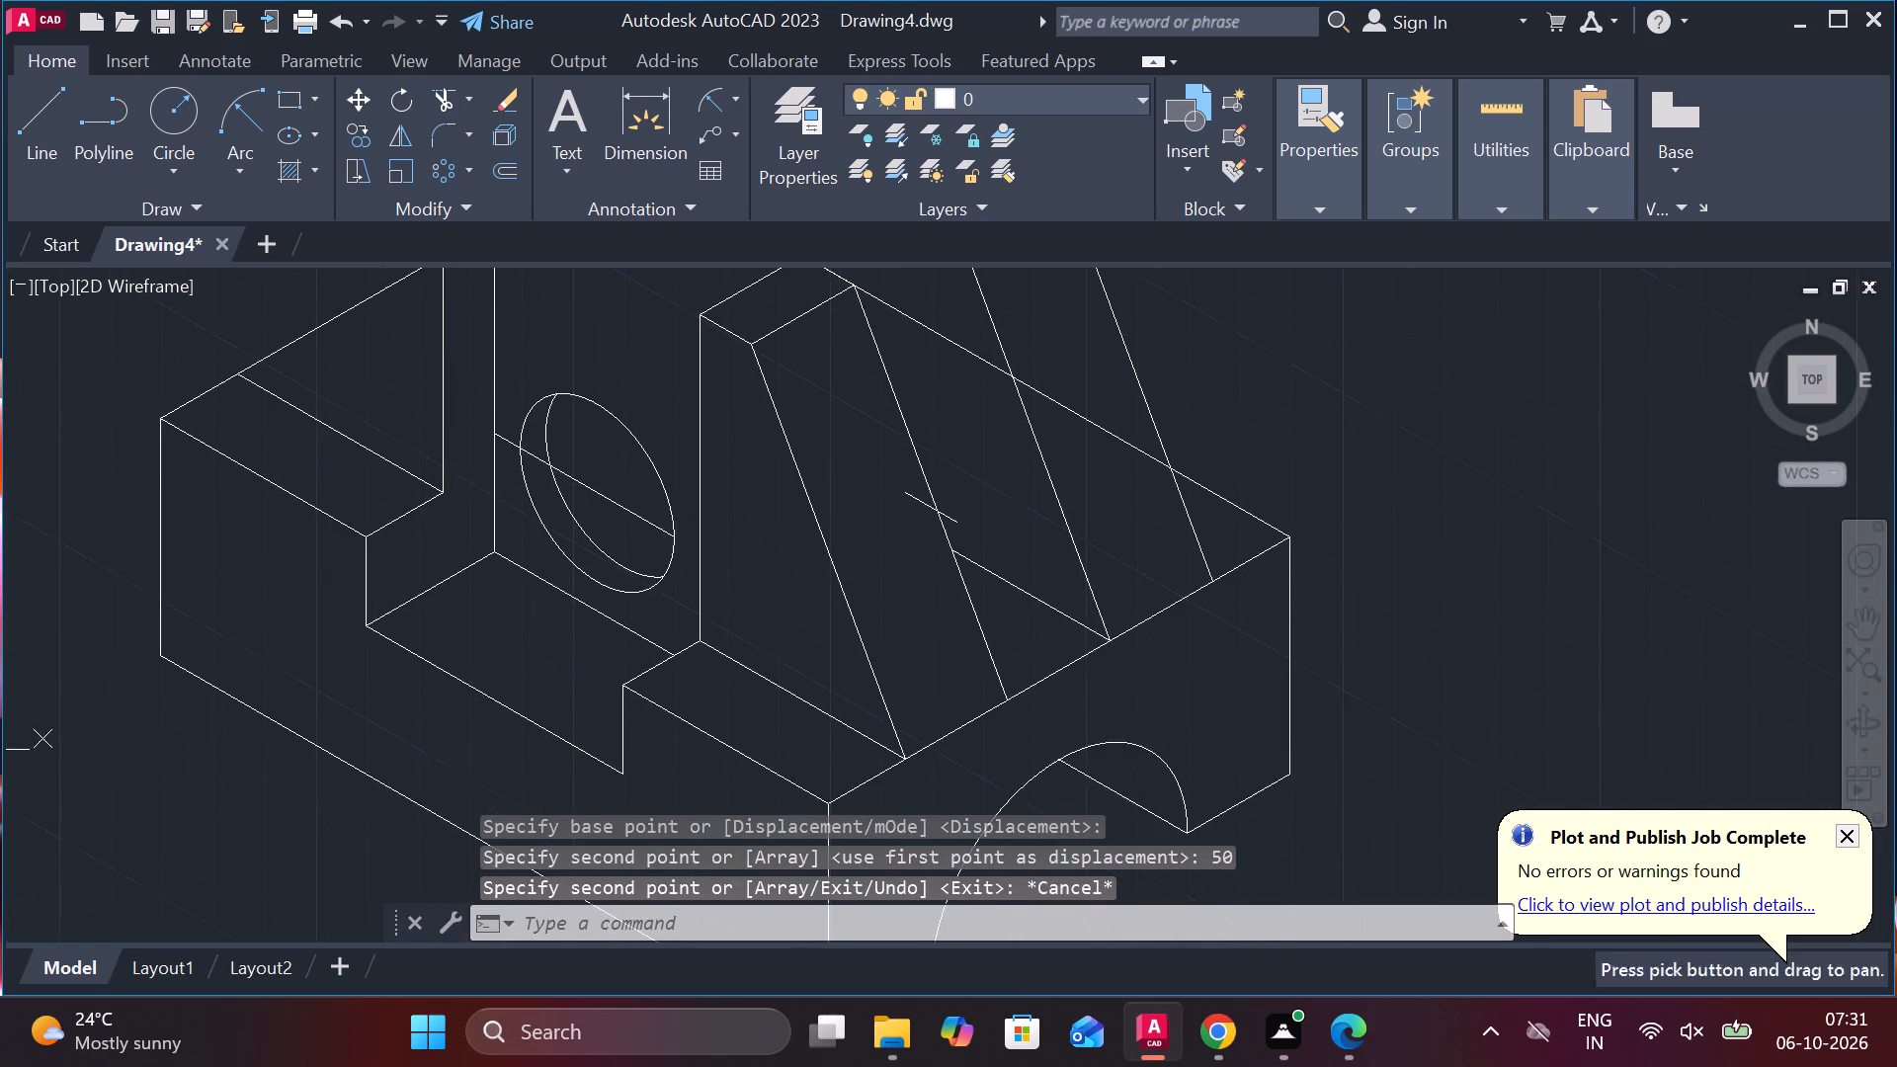
scroll(998, 473, up, 1)
click(913, 537)
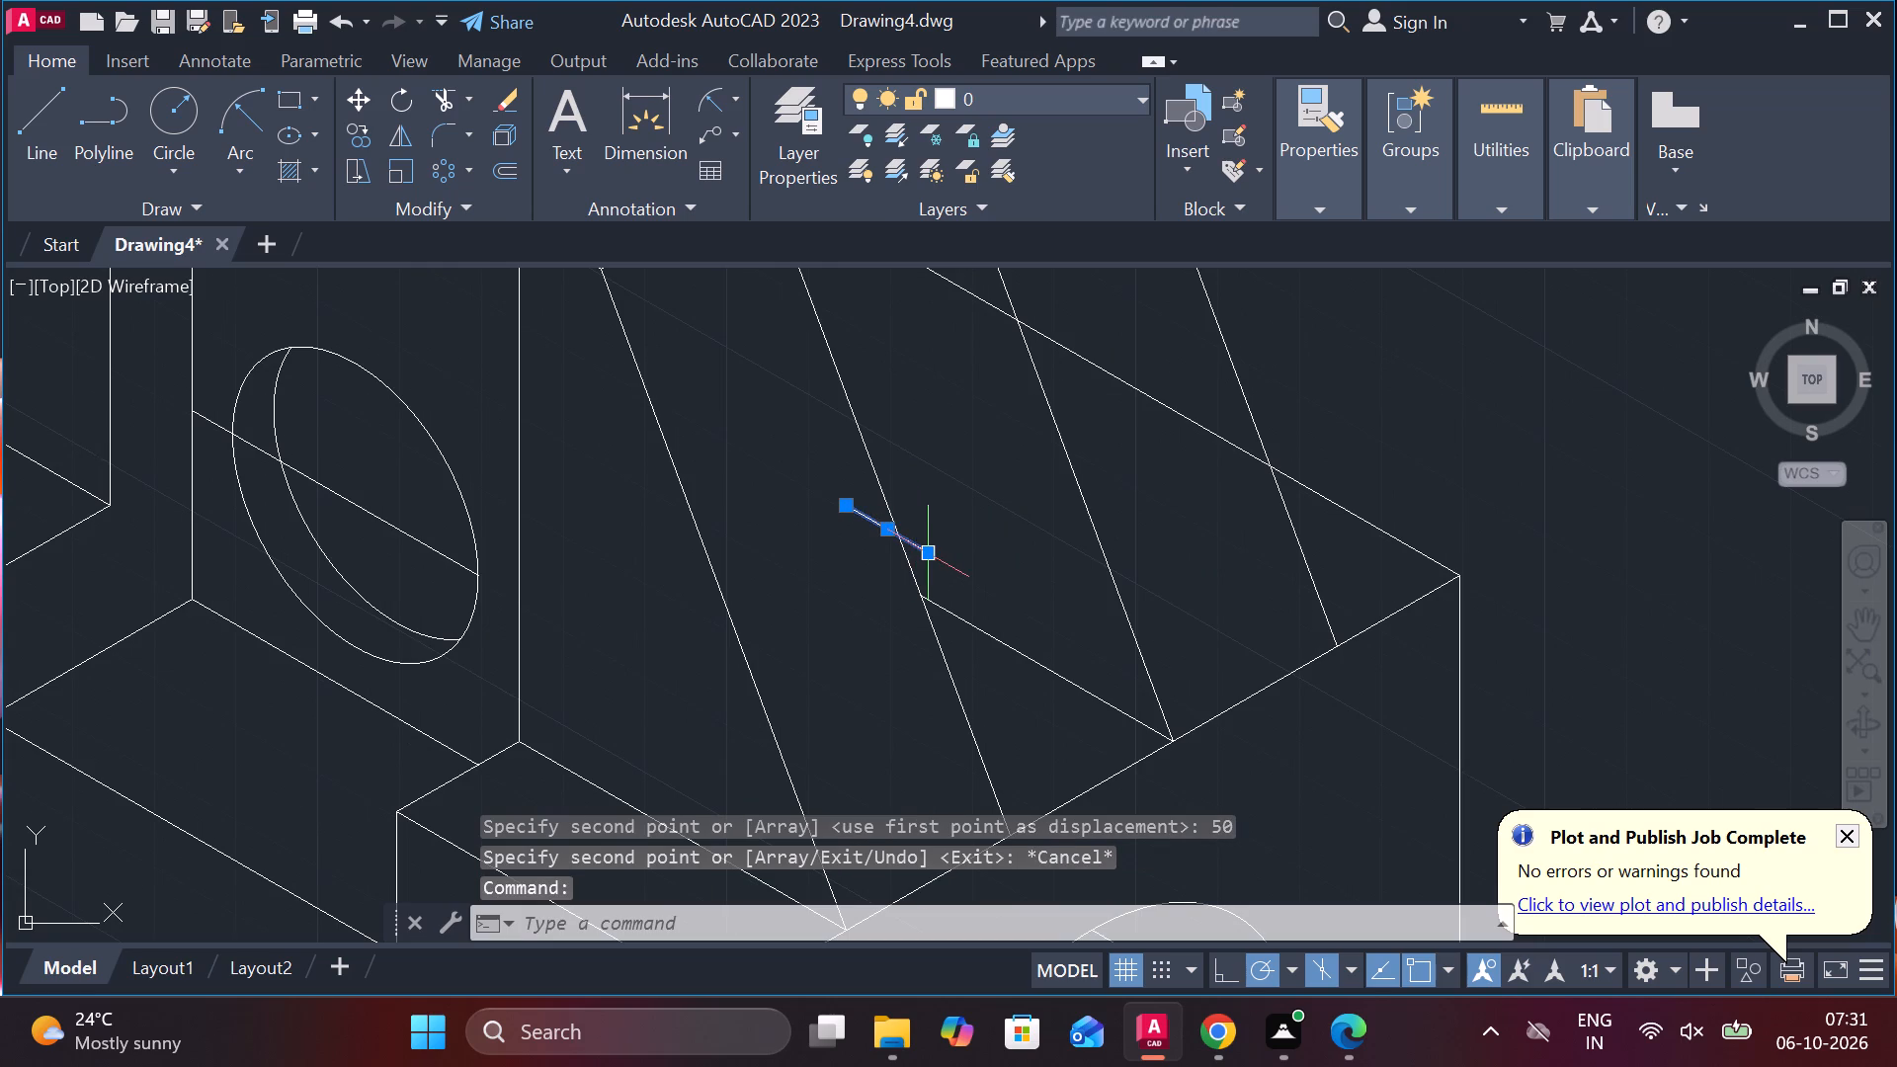
click(1012, 626)
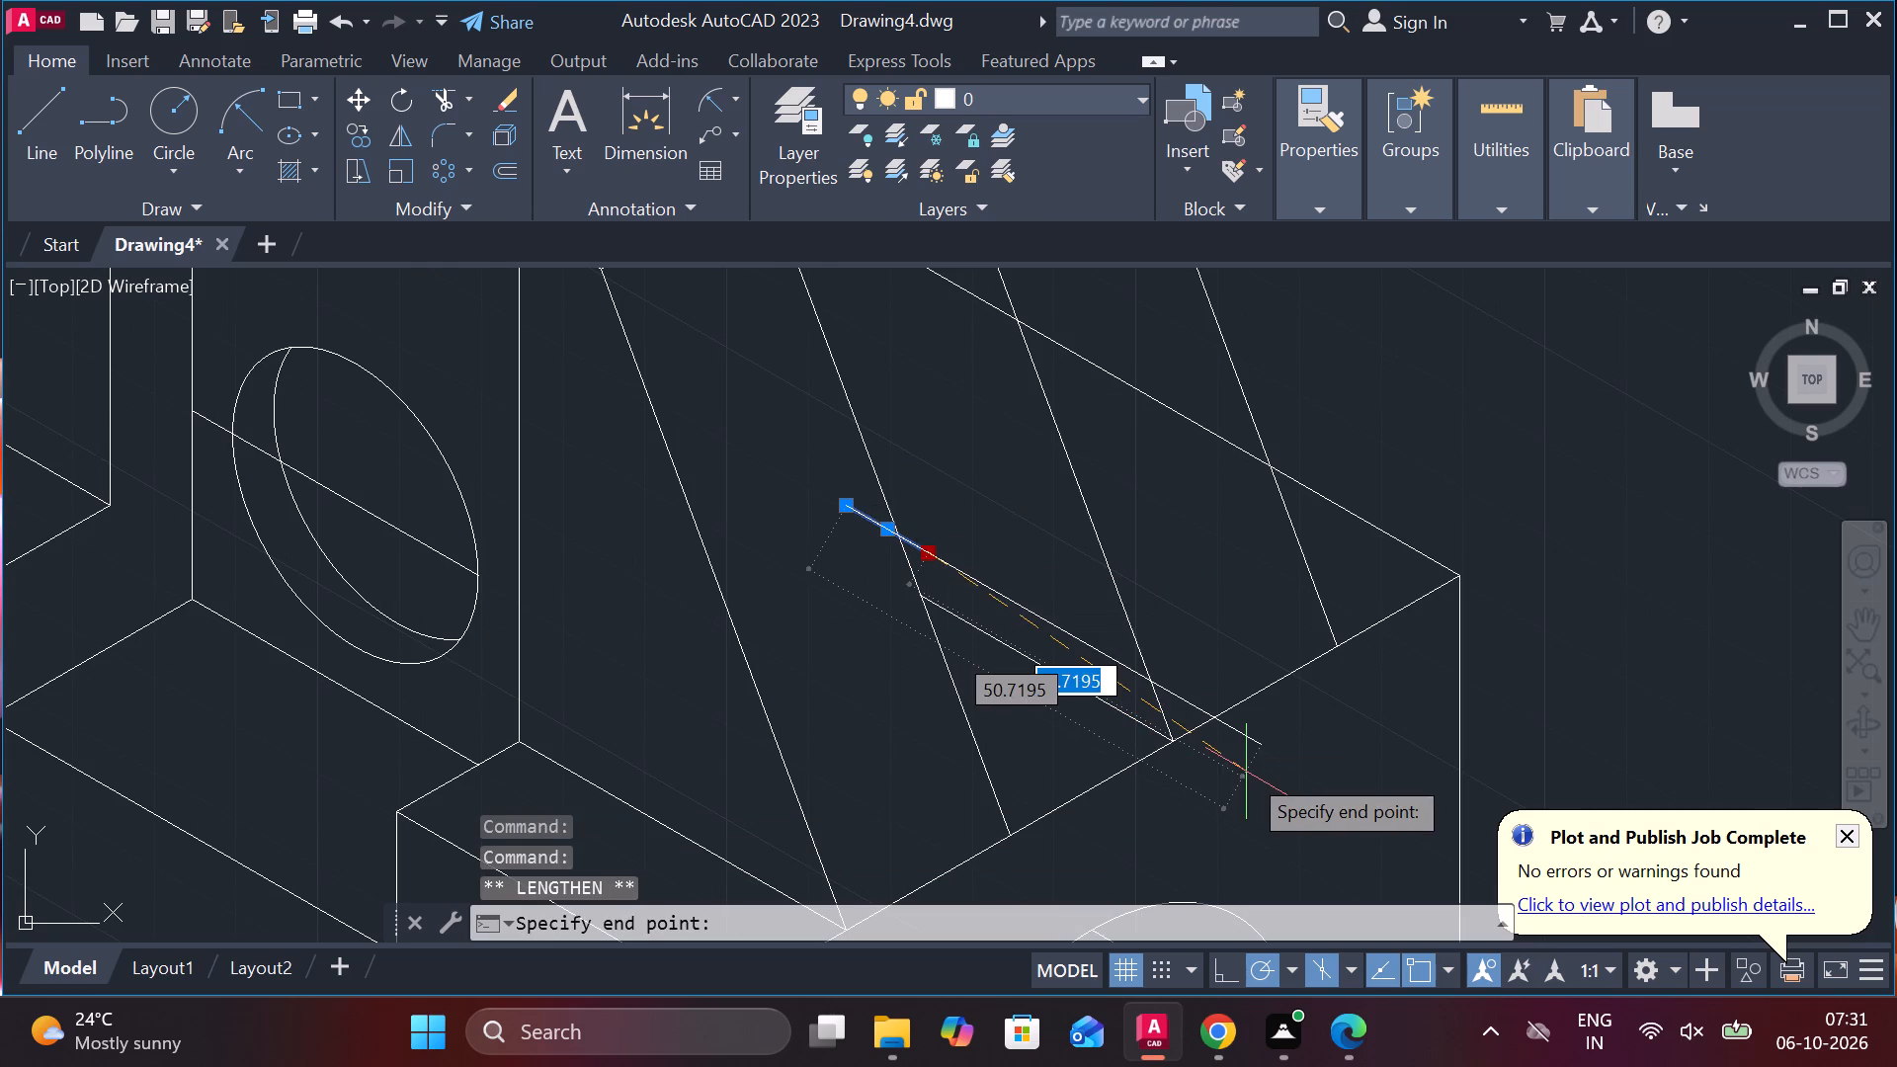
click(1247, 751)
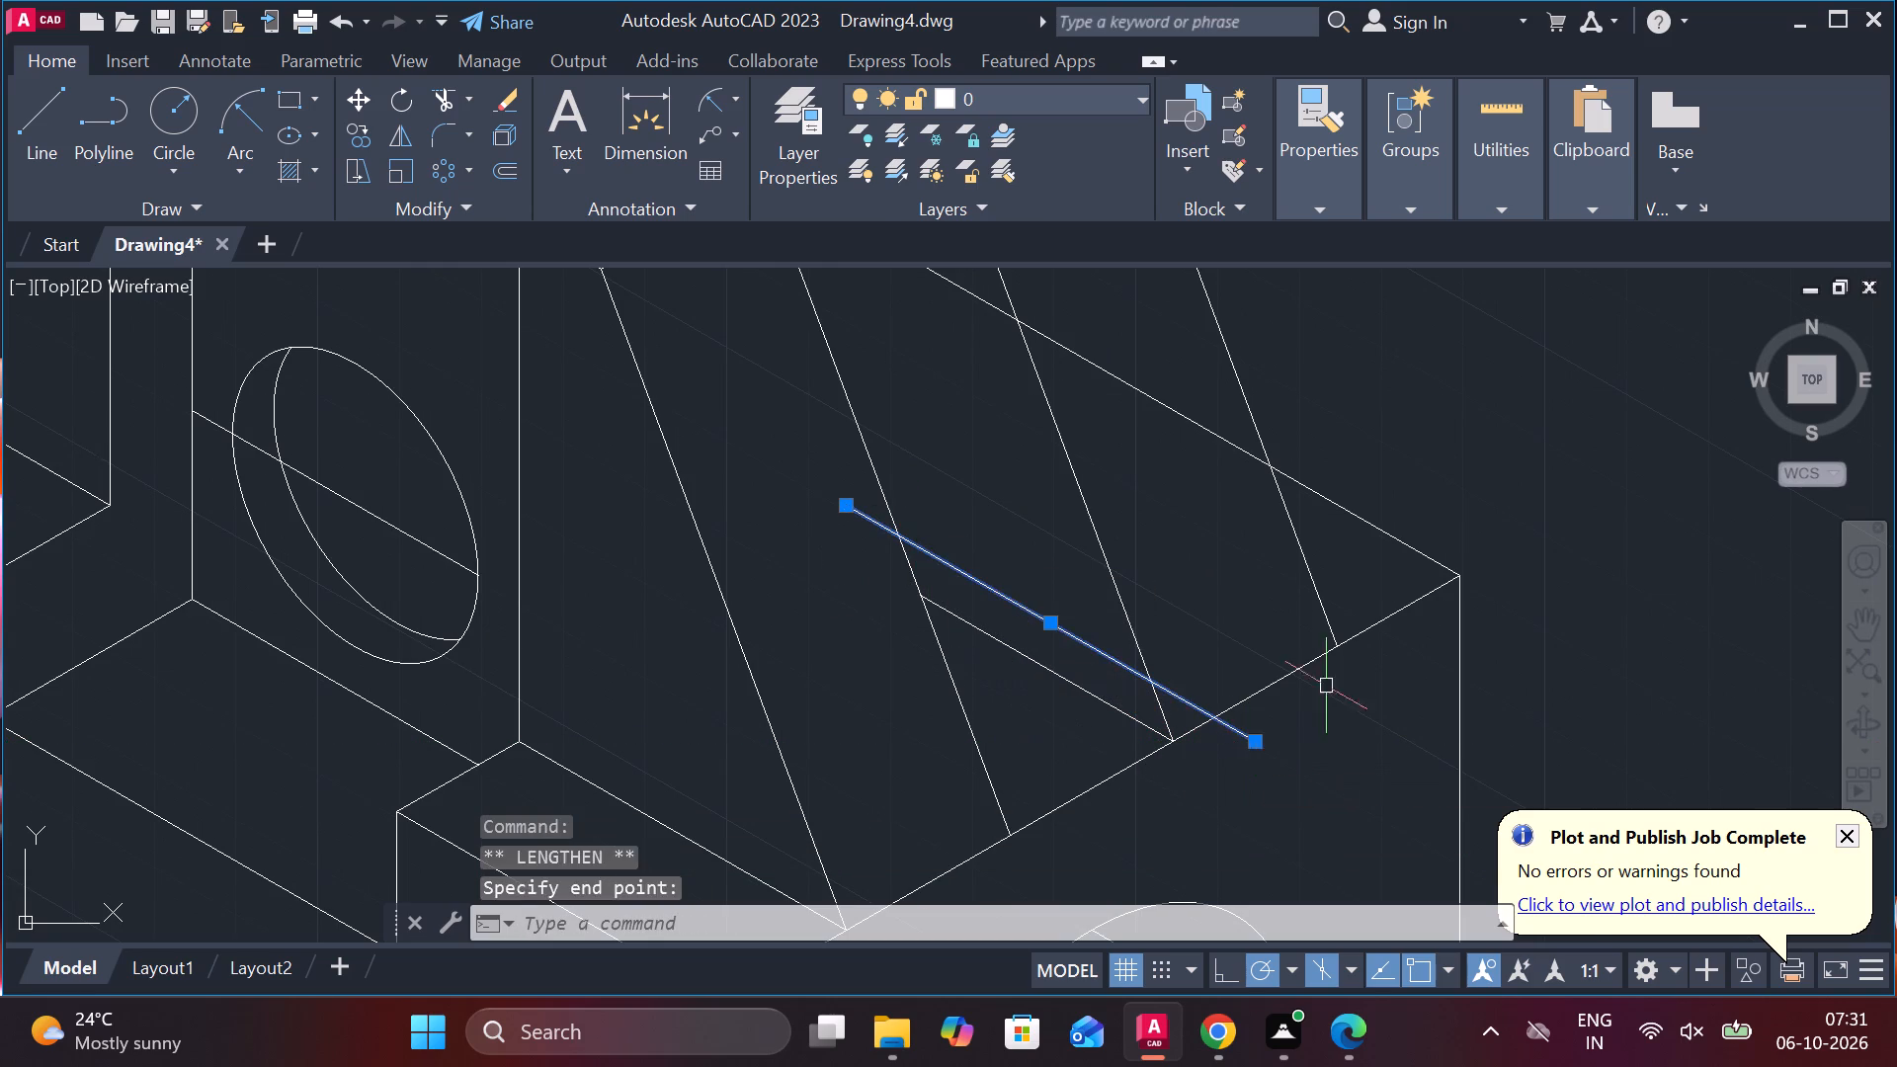
Trim the lengthened line and the second rib's near sloping edge back to their intersection, and remove the lower parallel line between the ribs.
key(Escape)
text(TR)
key(Return)
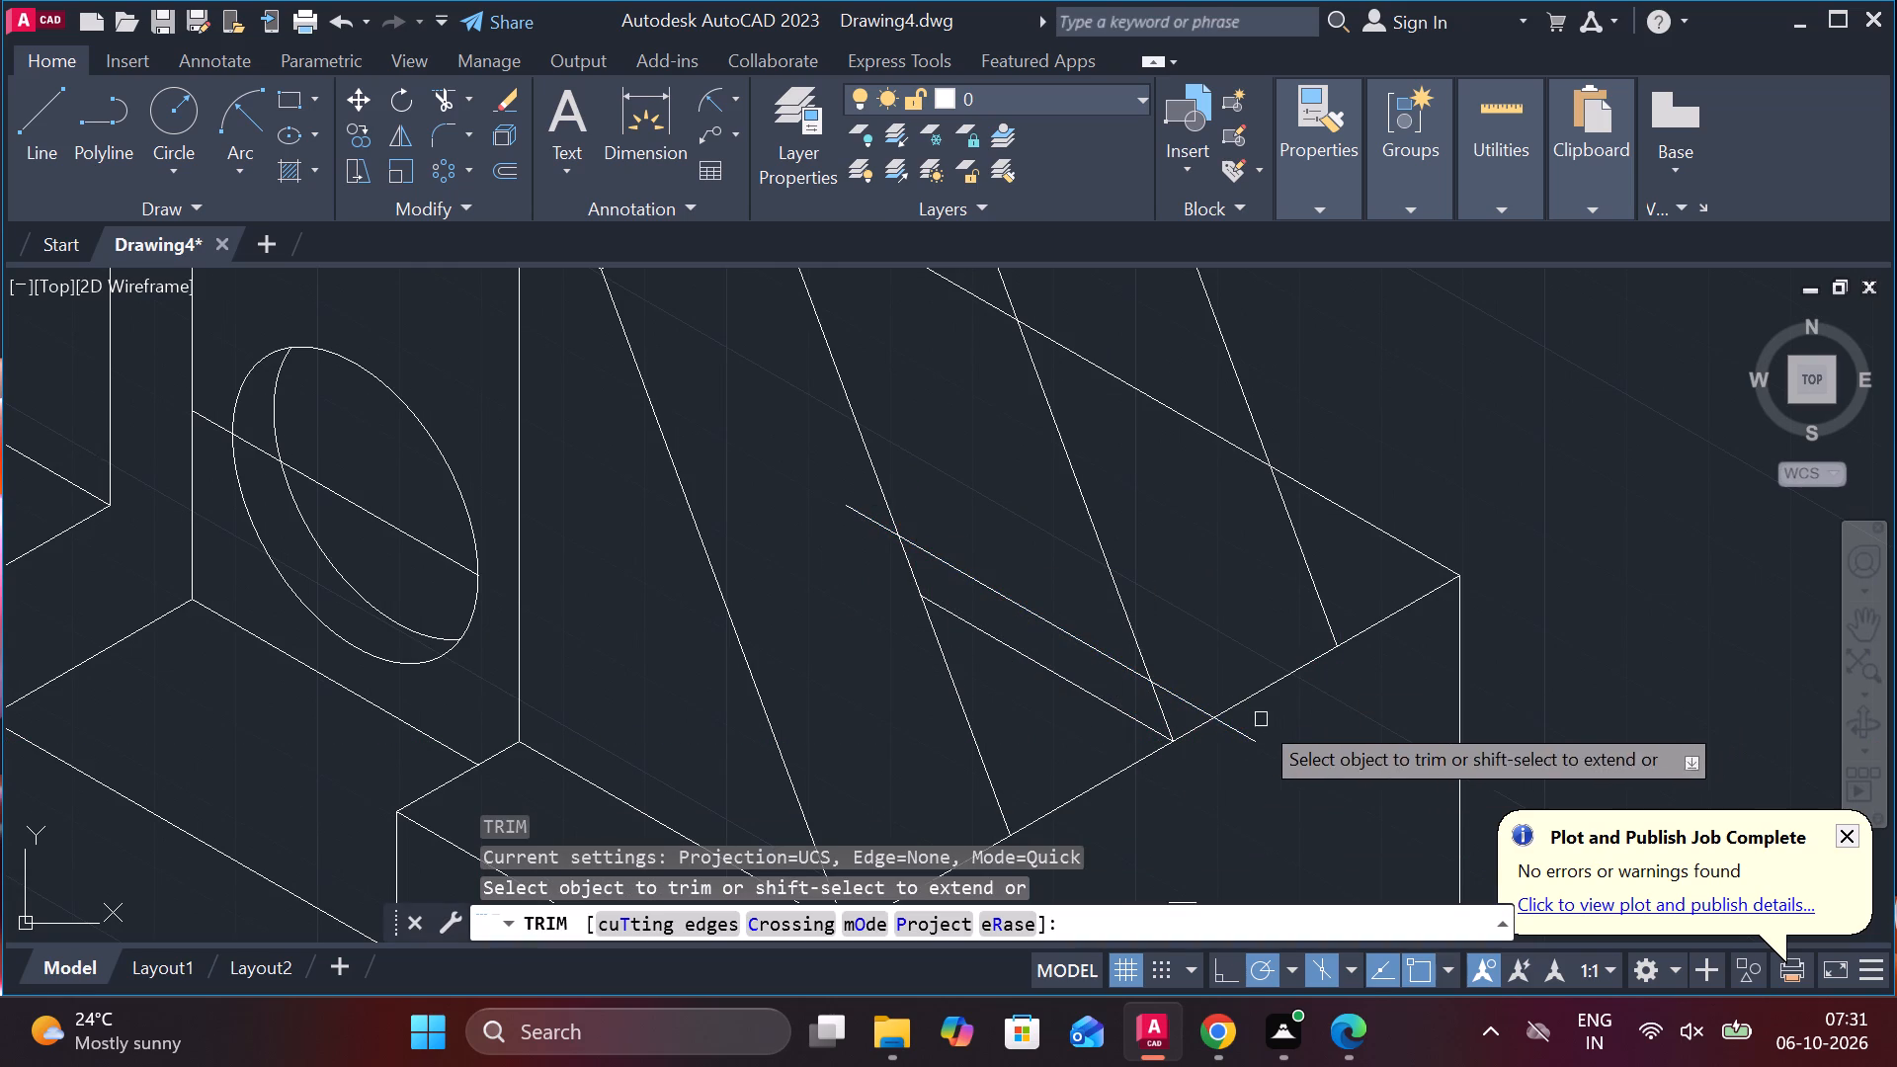
click(1217, 721)
click(1196, 706)
click(1164, 709)
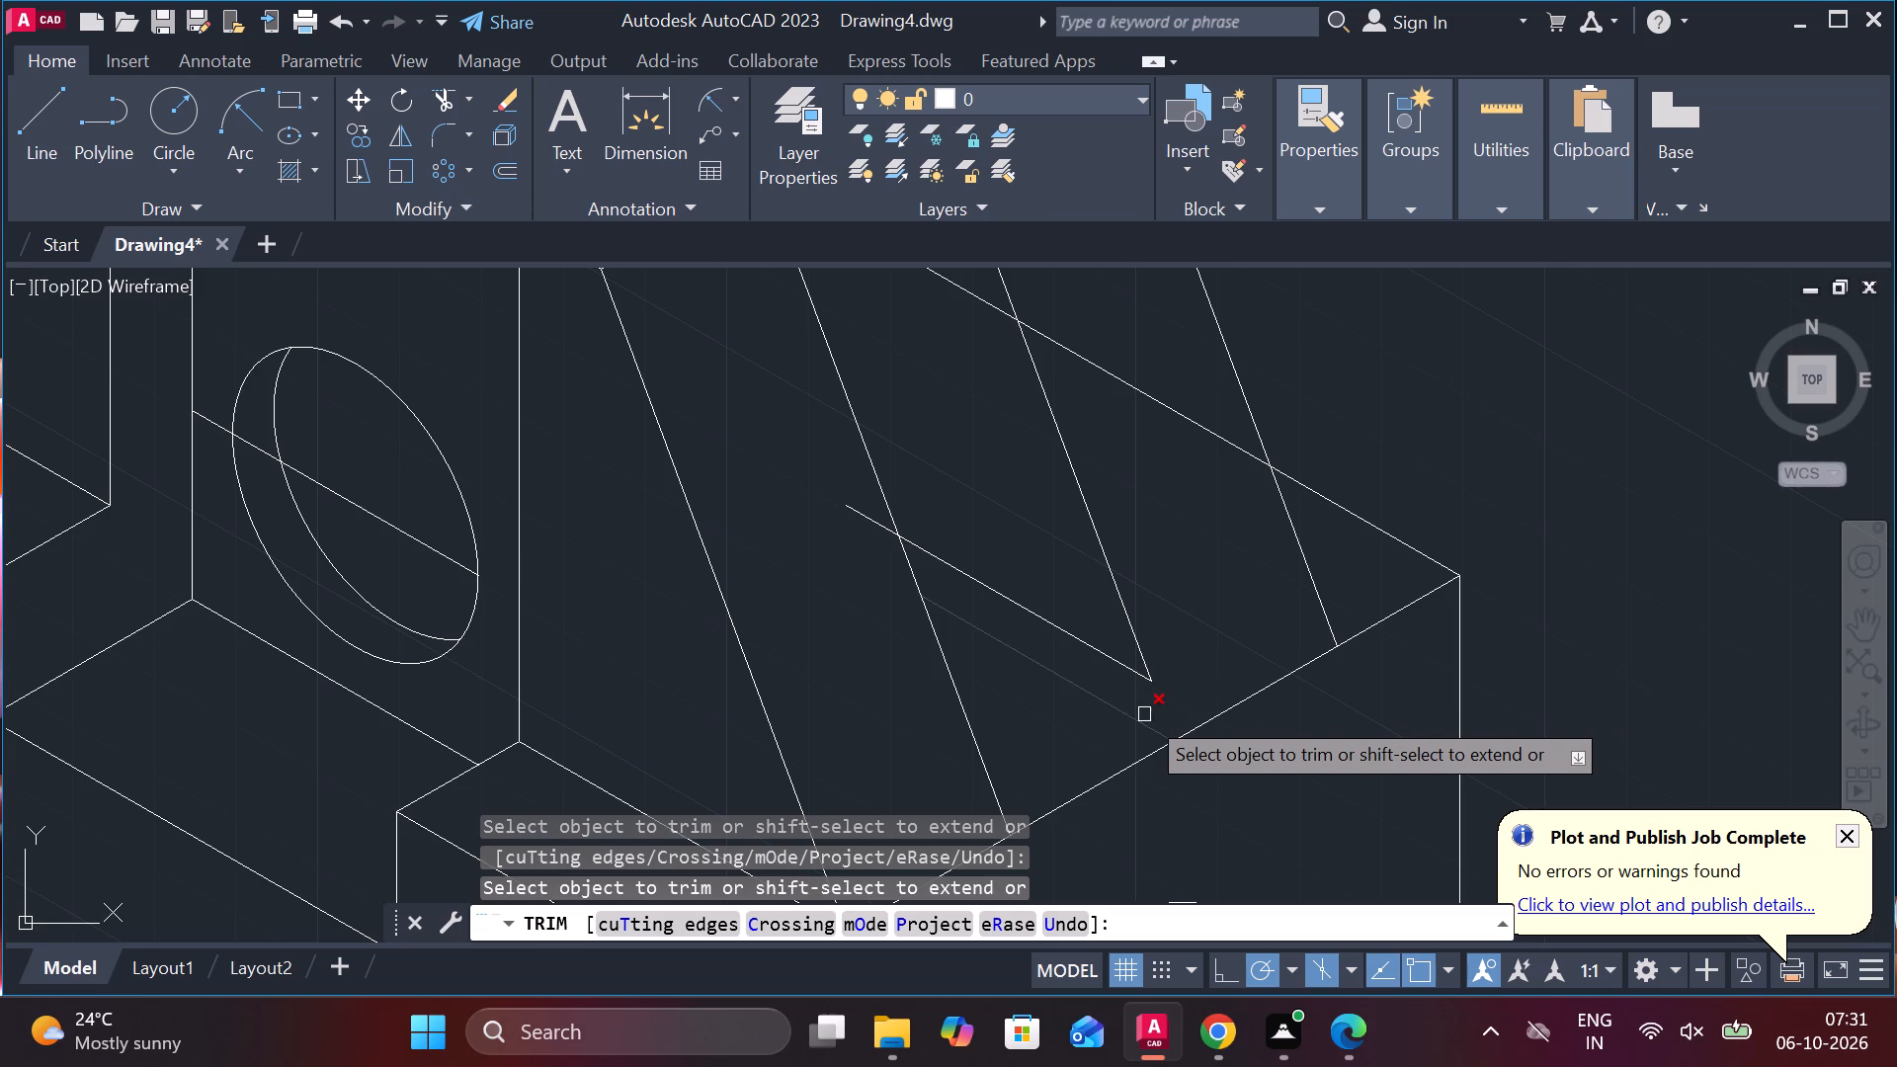
click(1144, 714)
key(Escape)
Draw a line from that intersection, parallel to the end face's top edge, to just past the first rib's far sloping edge.
key(l)
key(Return)
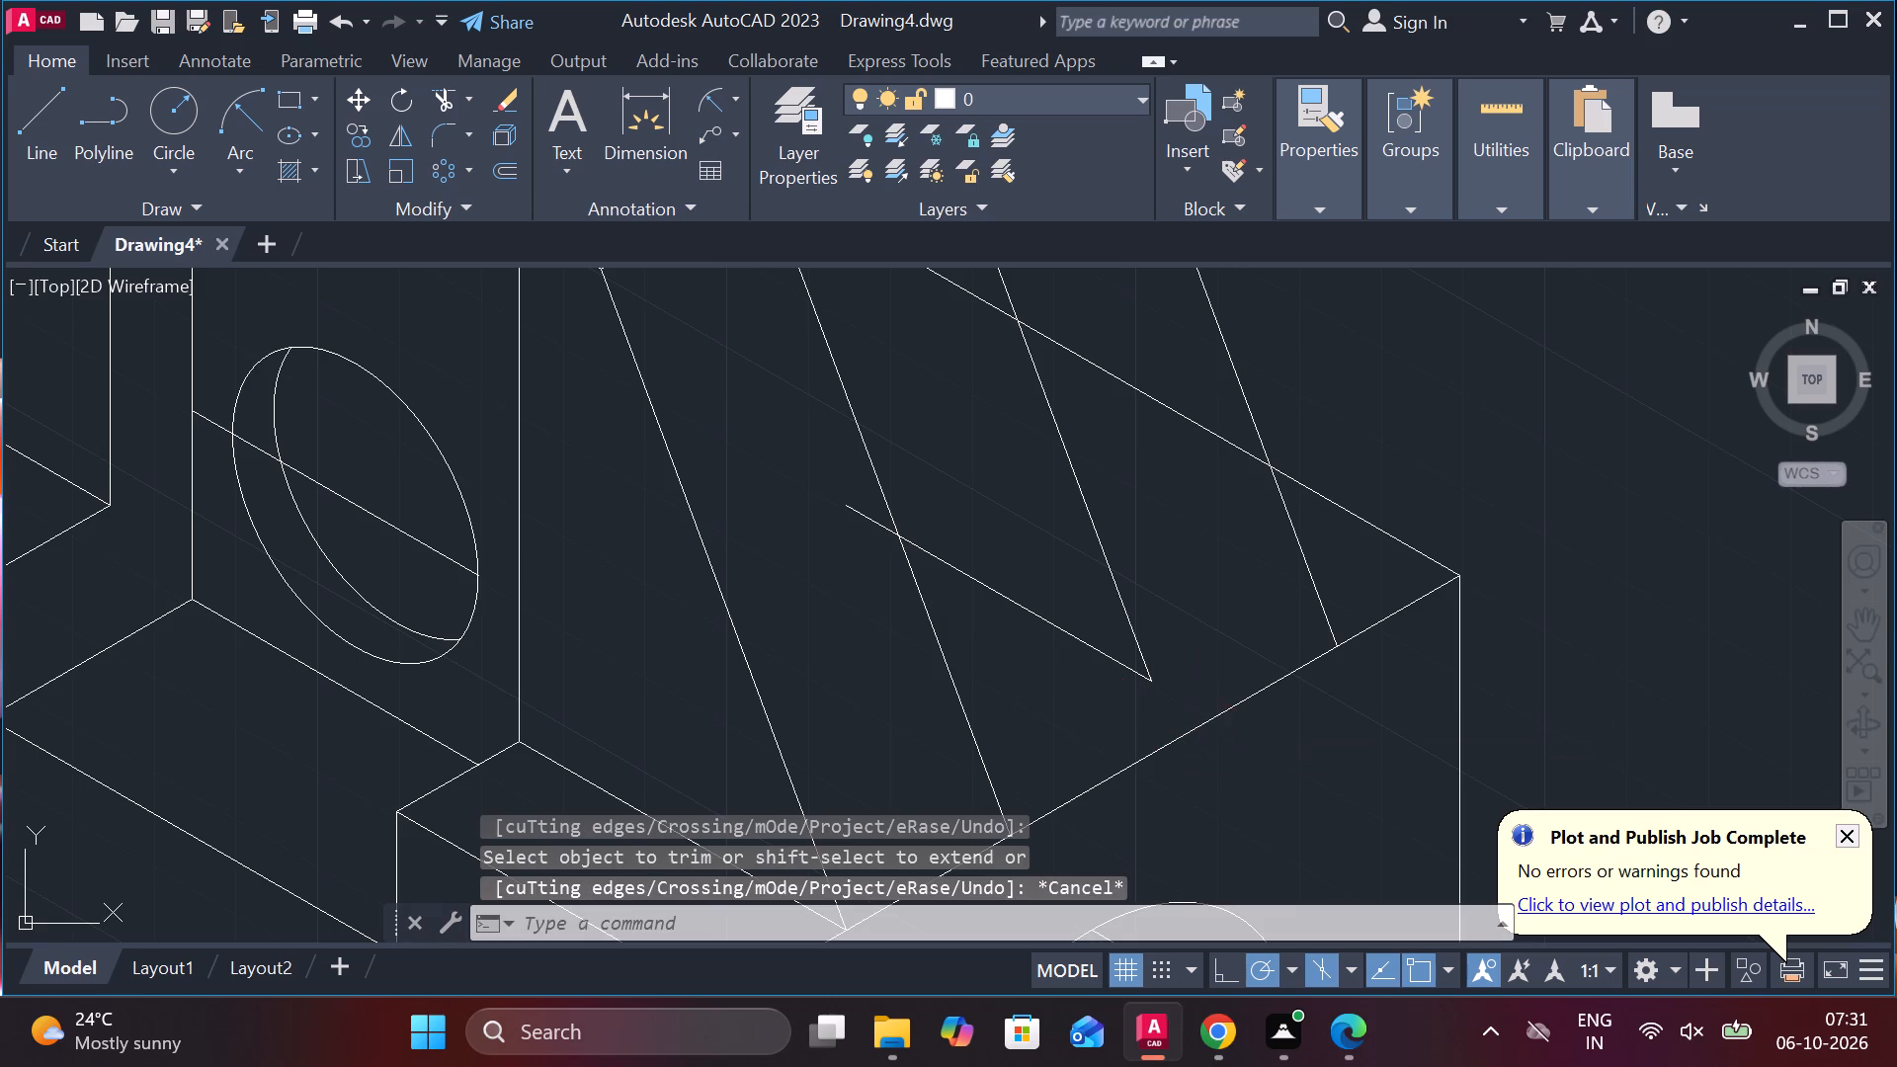
click(1143, 675)
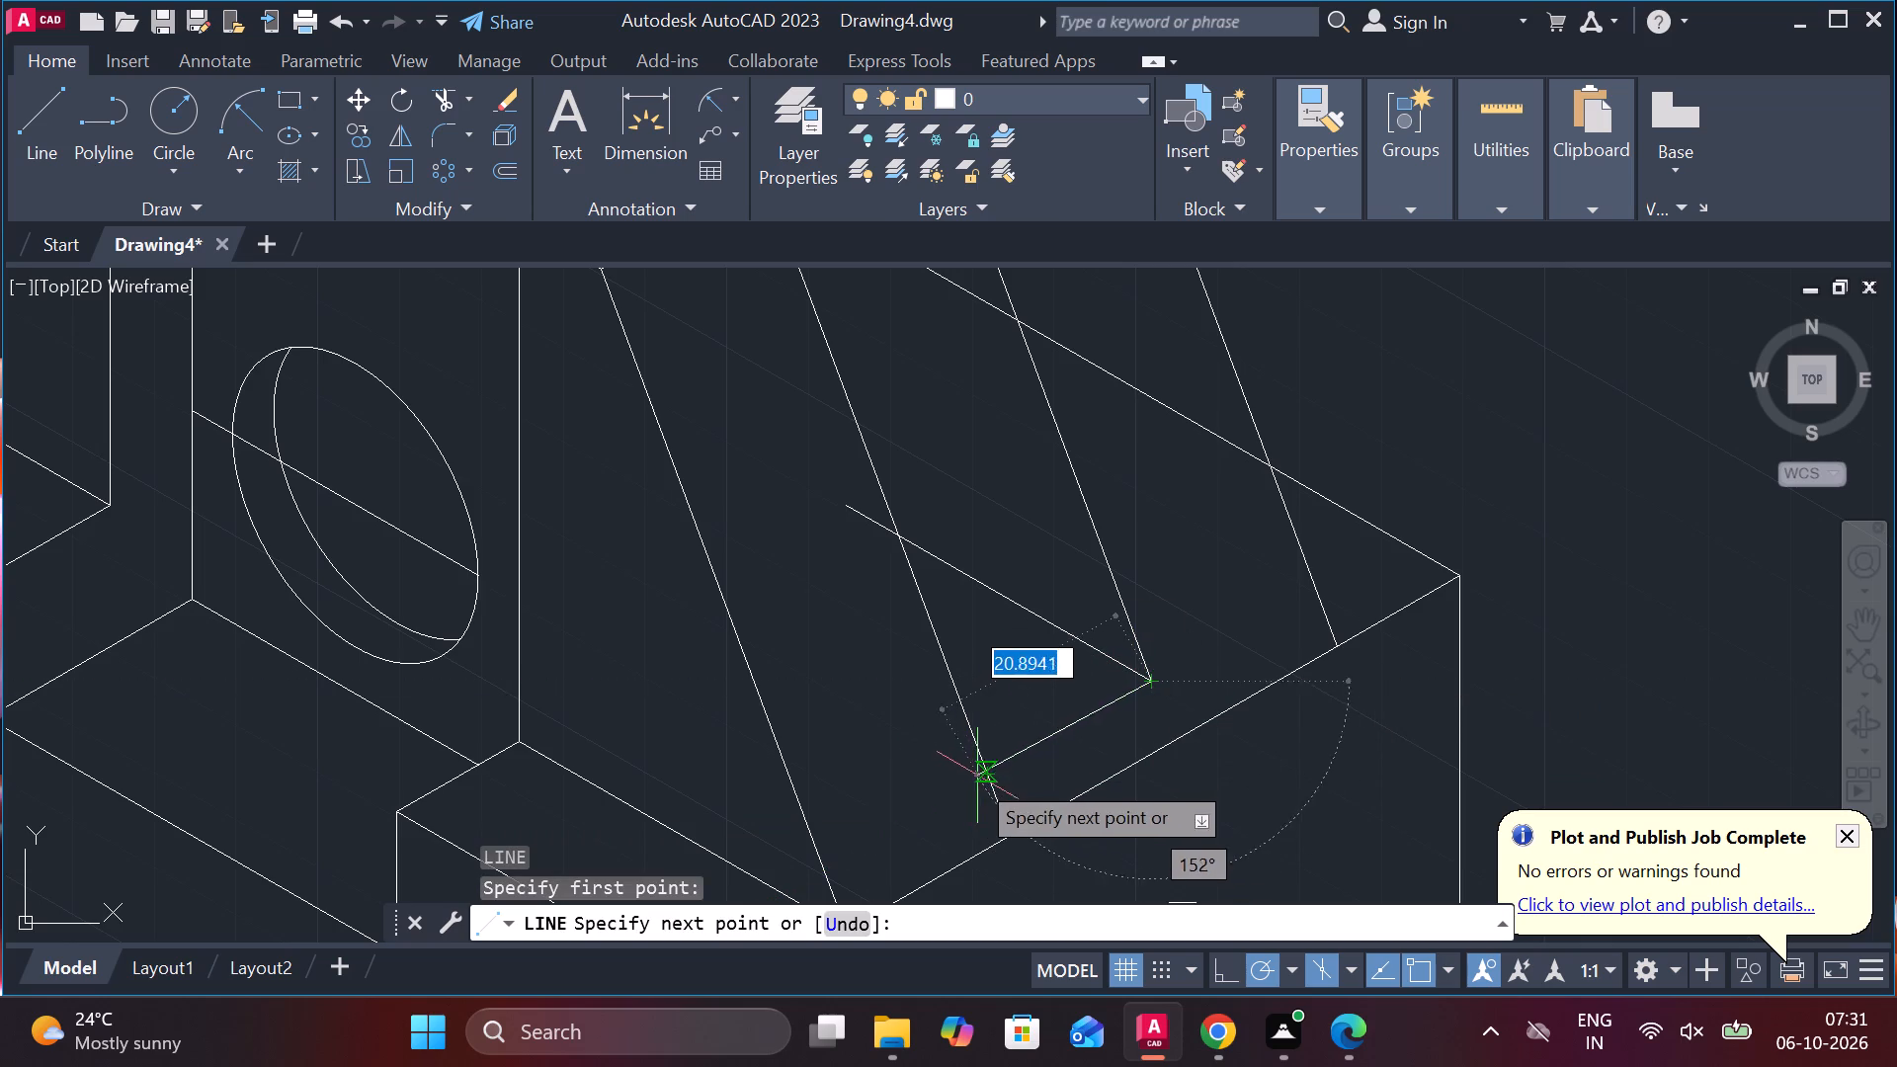
click(955, 783)
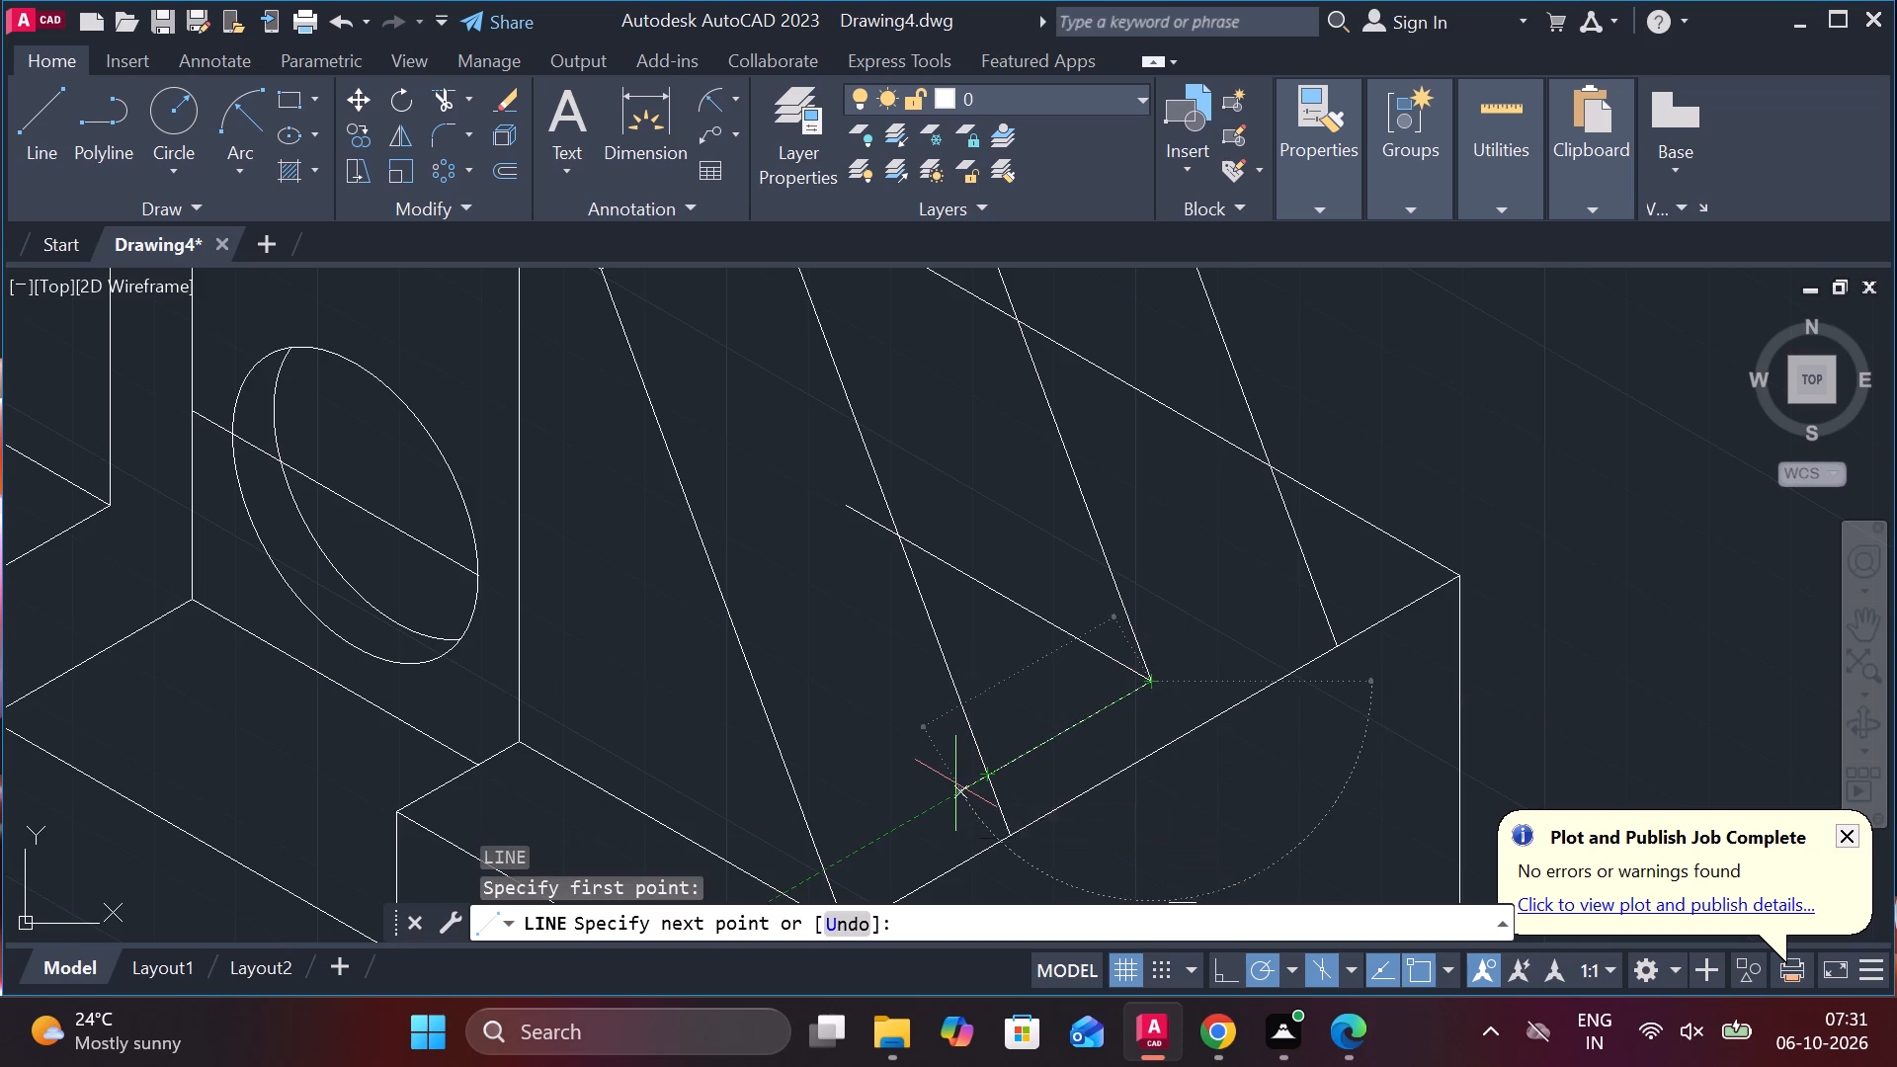
key(Escape)
Trim the two line ends overrunning the first rib's far sloping edge, and that edge's short piece below the new line.
text(TR)
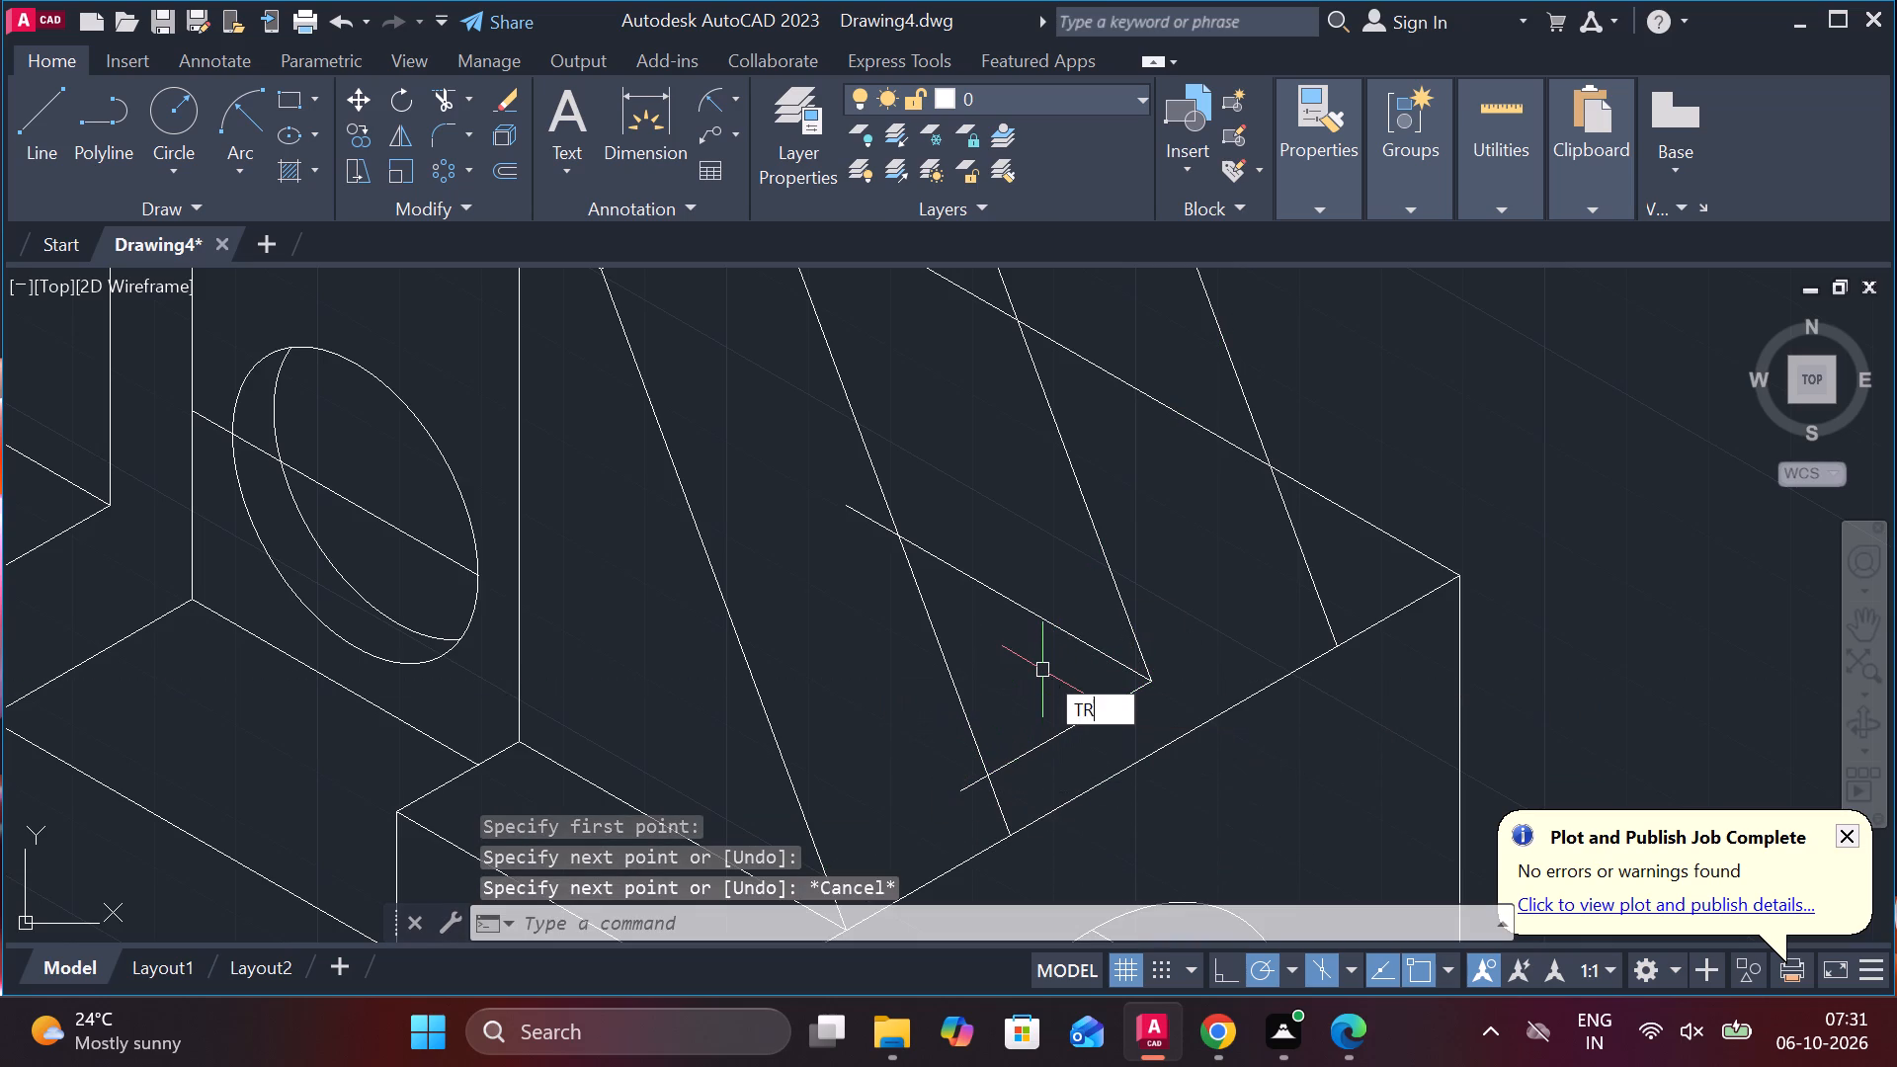
key(Return)
click(967, 783)
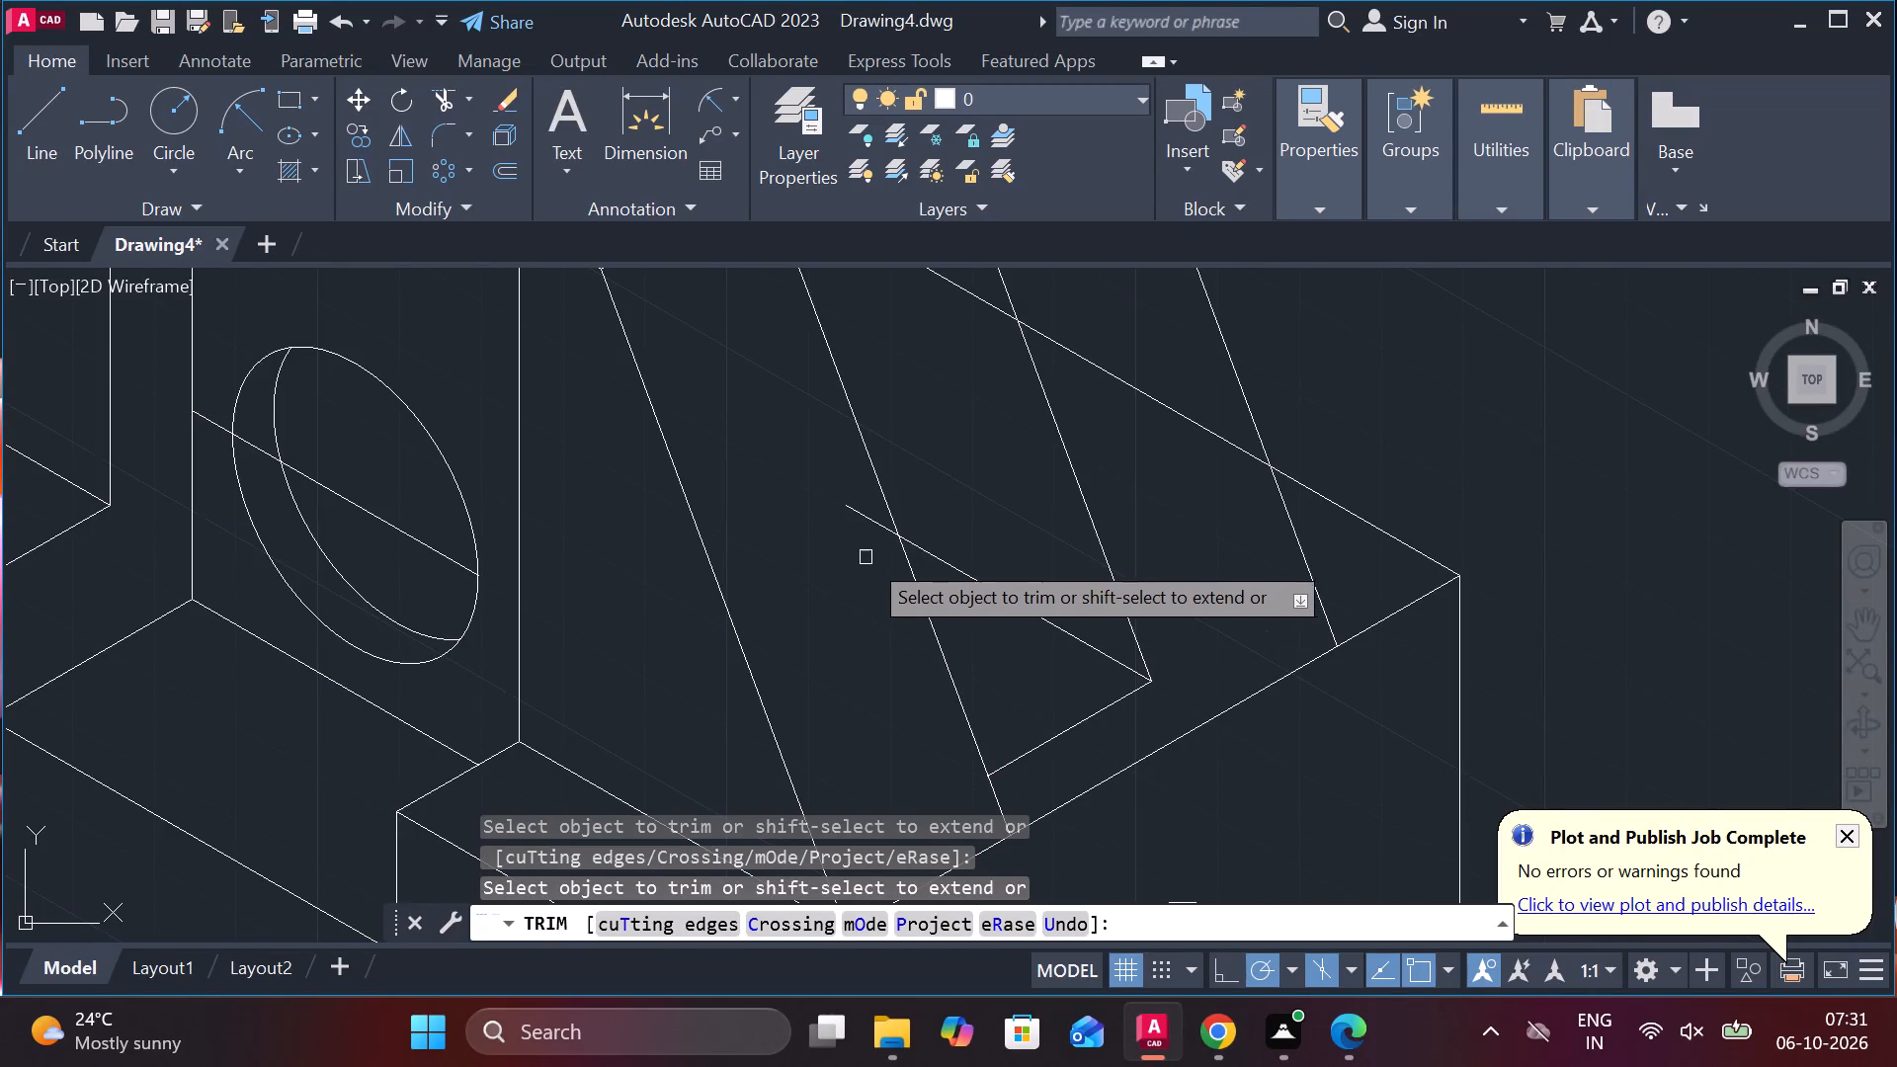
click(870, 531)
scroll(837, 542, down, 2)
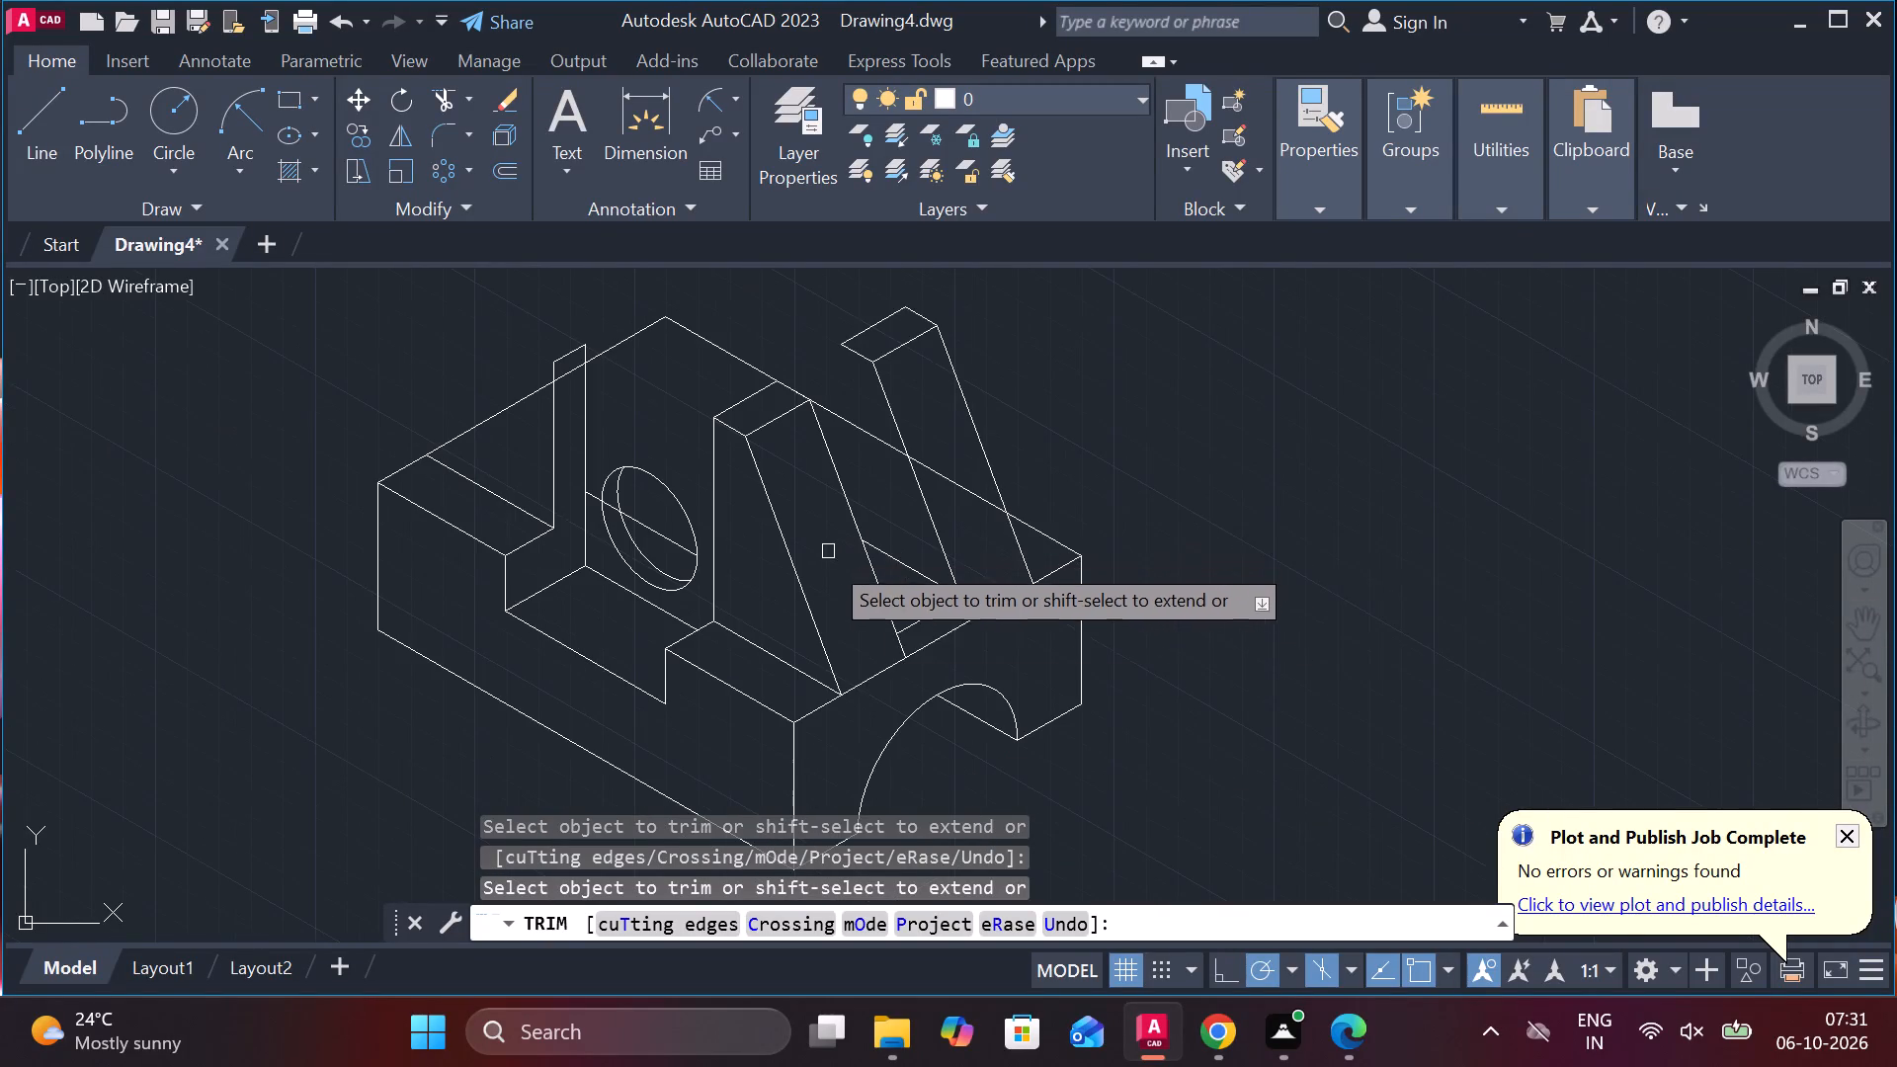
scroll(913, 651, up, 2)
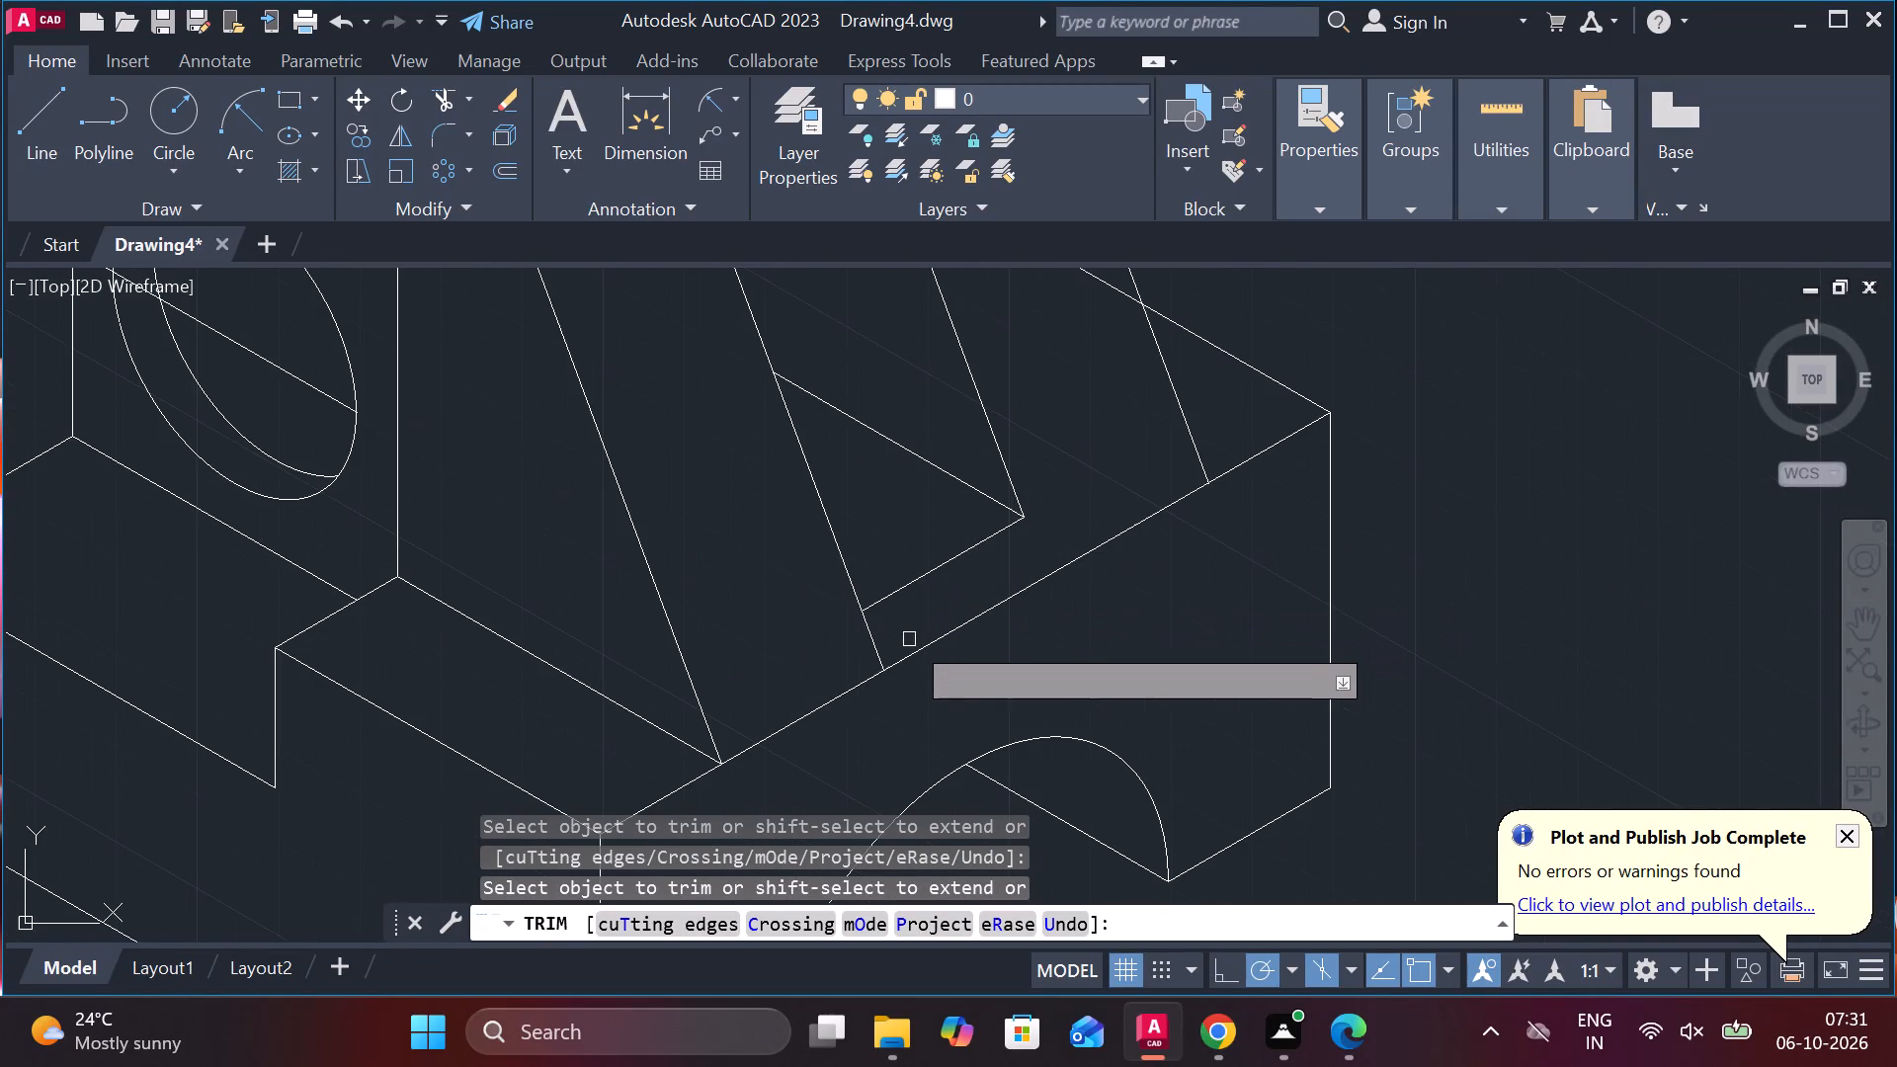
click(878, 640)
scroll(1348, 457, down, 1)
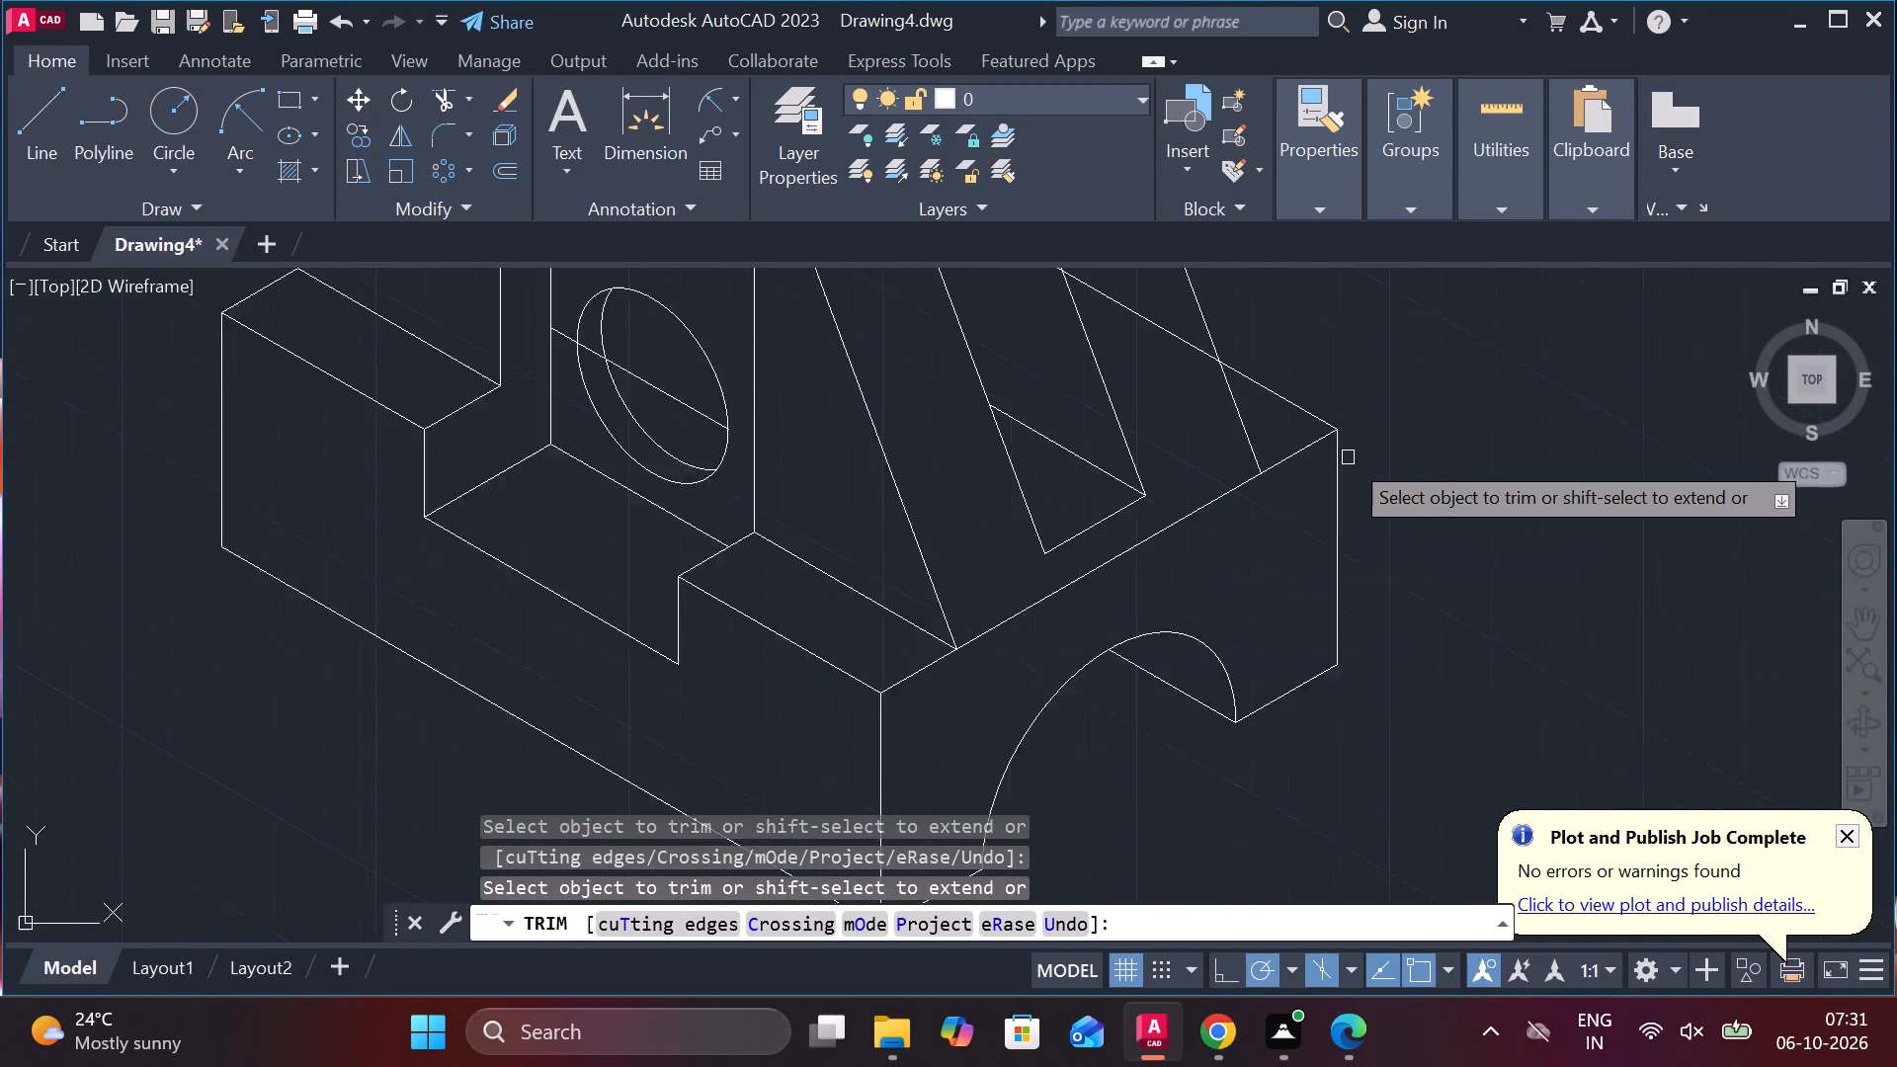
scroll(1348, 457, down, 1)
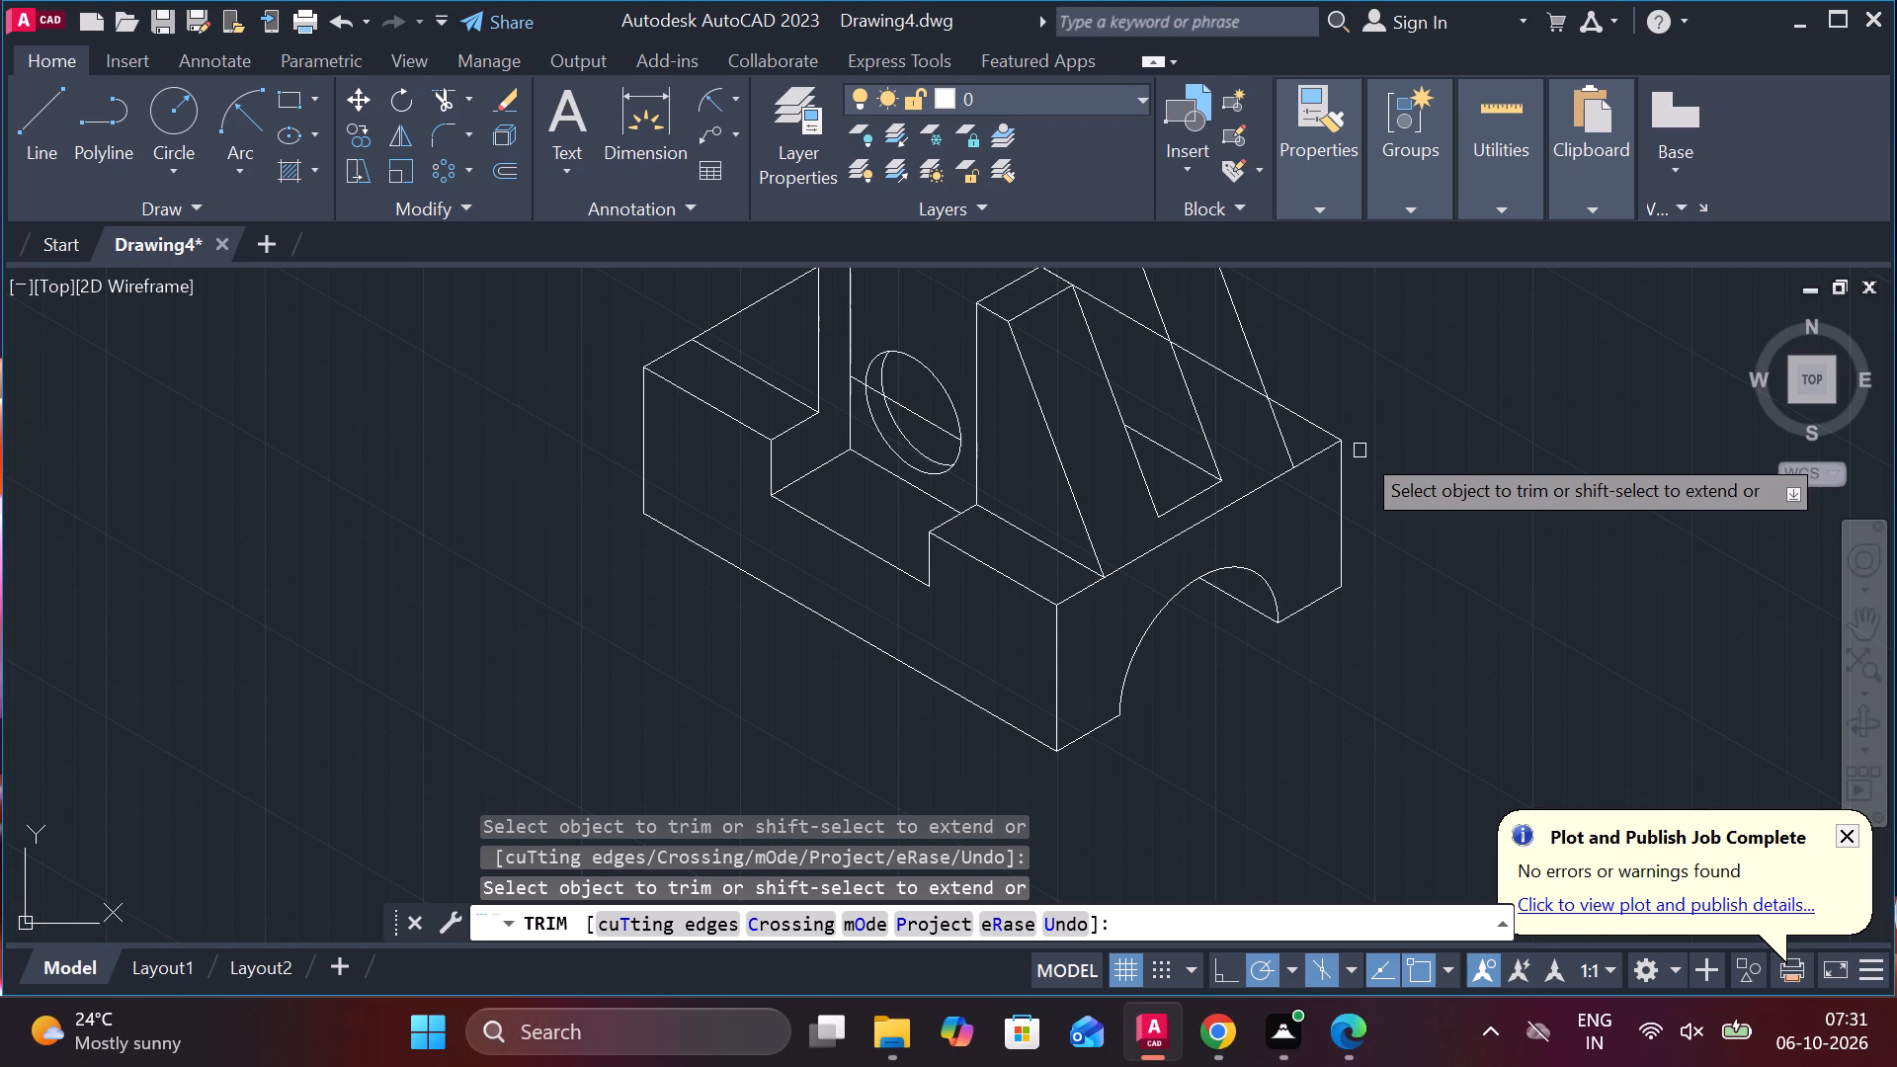
key(Escape)
Measure the vertical distance from the middle of the second rib's short top side to the line between the ribs with a linear dimension.
middle_click(1369, 430)
middle_drag(1377, 415, 1378, 415)
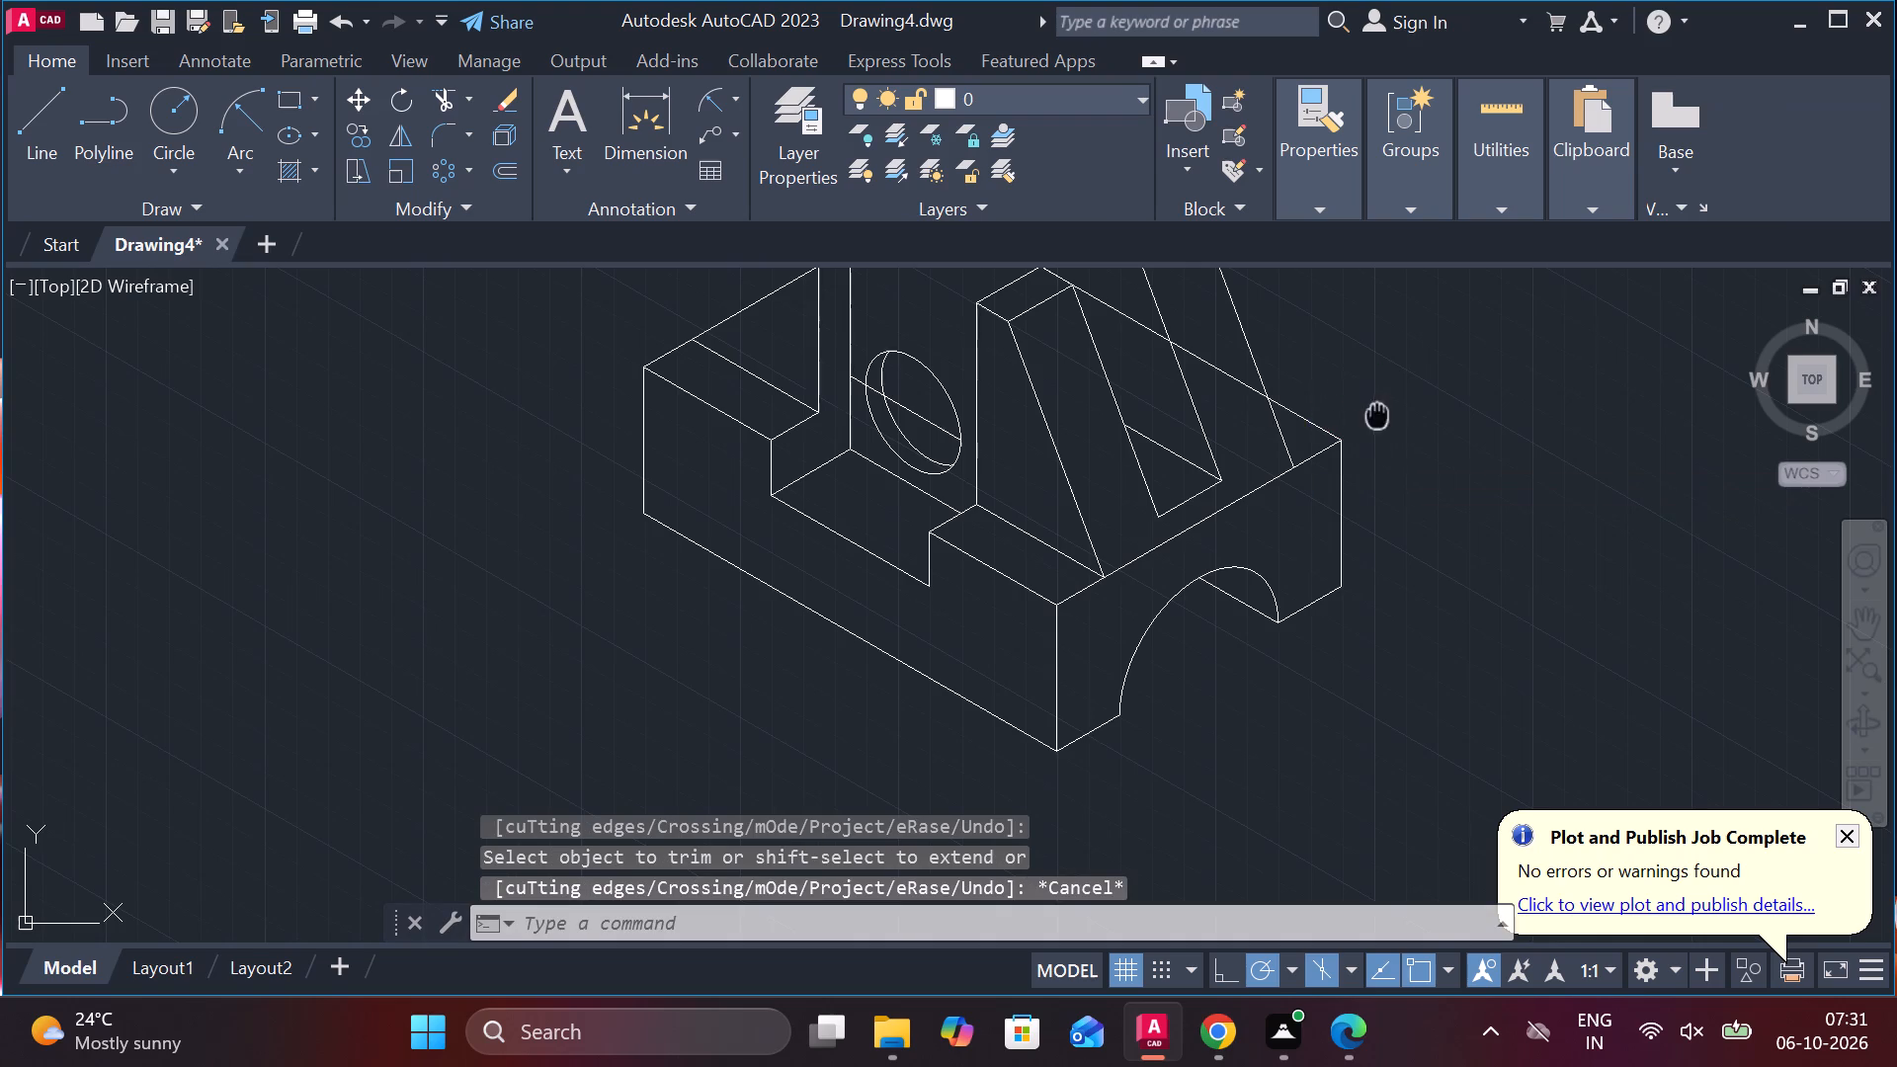
middle_drag(1378, 415, 1401, 570)
middle_drag(1396, 515, 1361, 513)
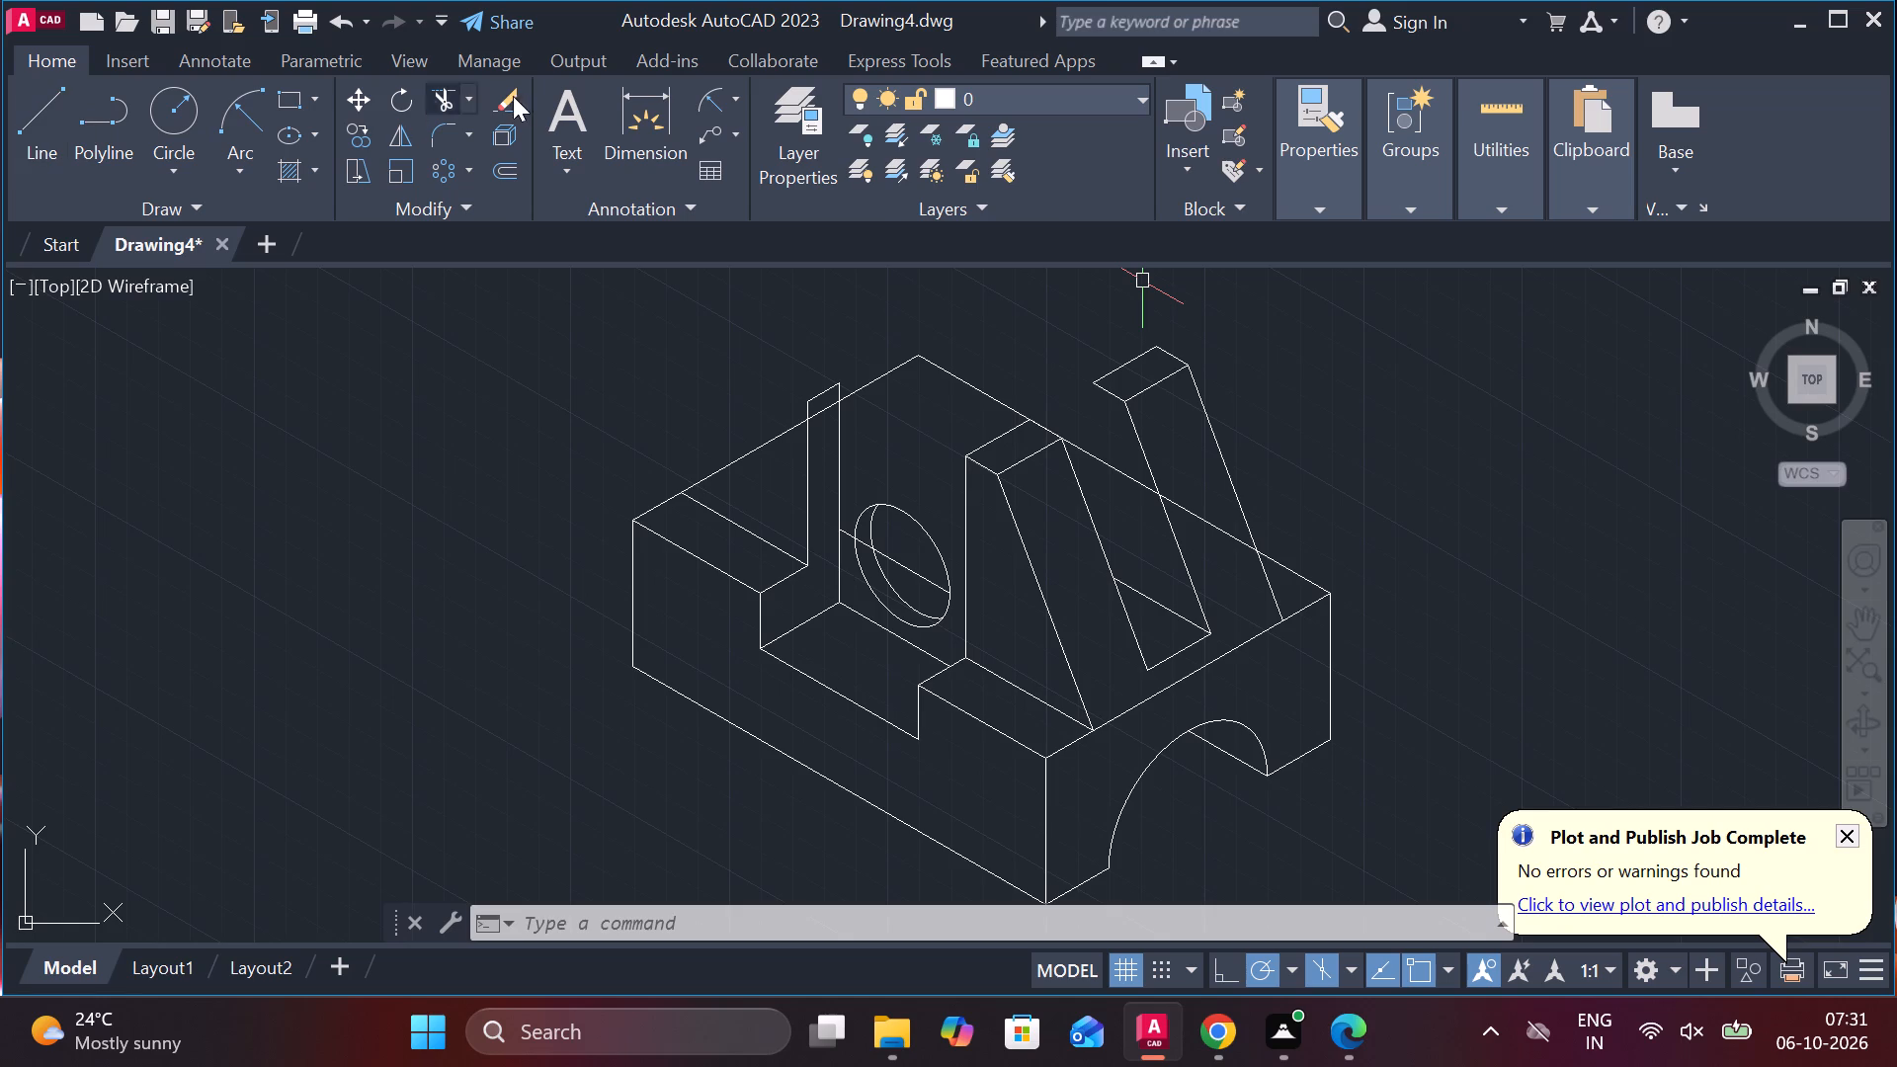
click(727, 95)
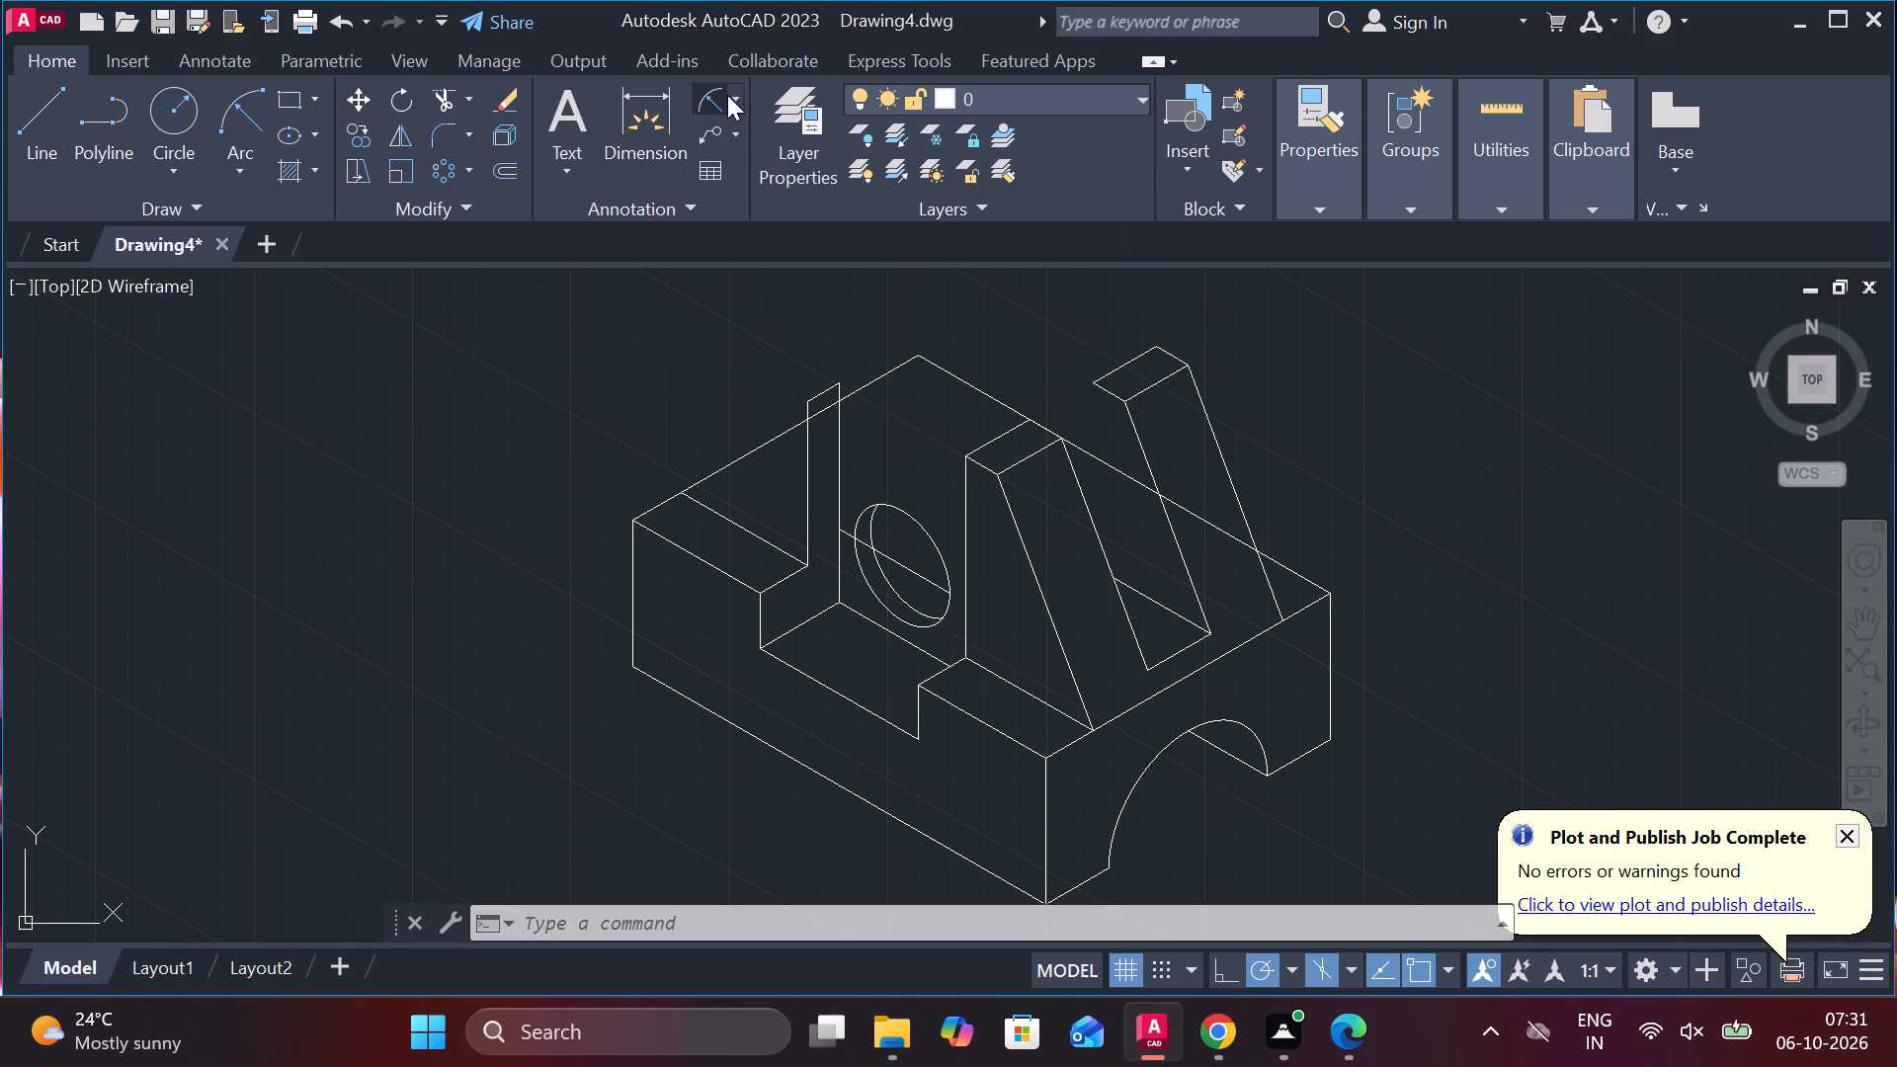
click(733, 104)
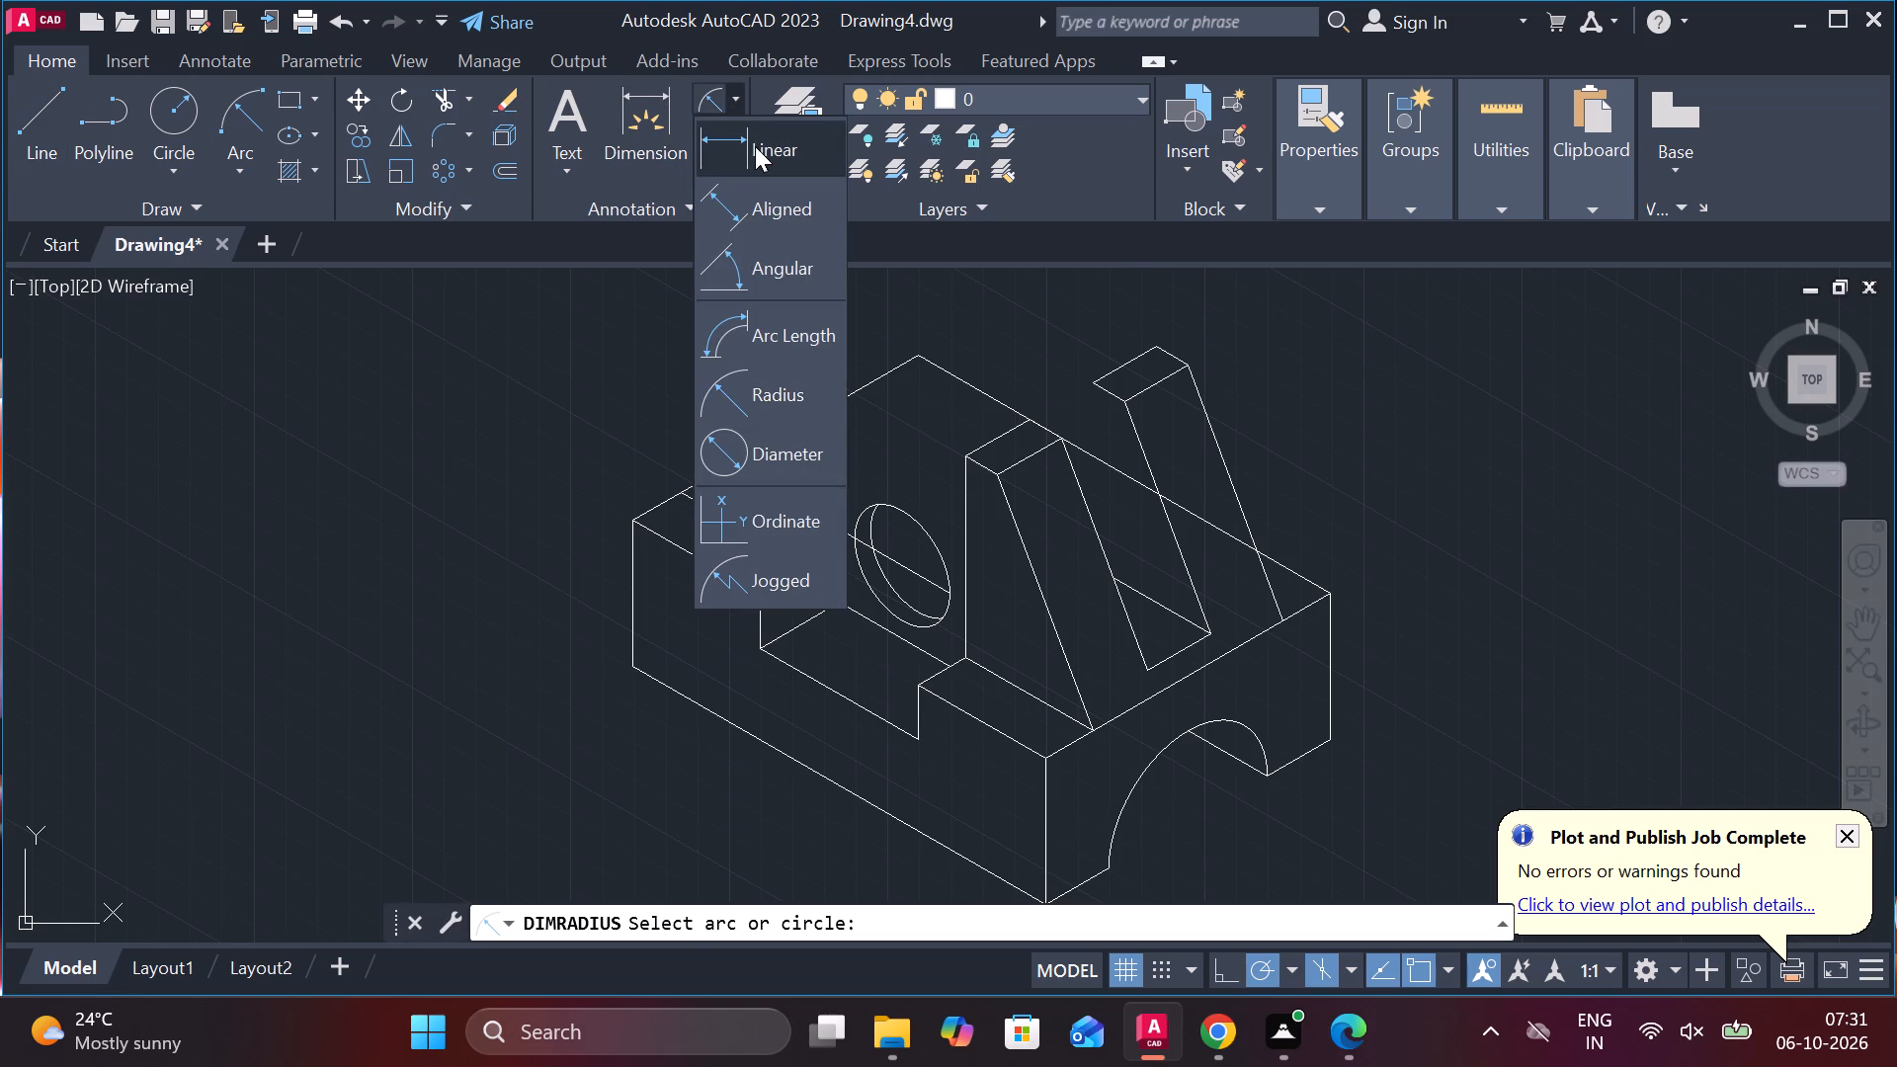
click(755, 146)
scroll(1094, 325, up, 1)
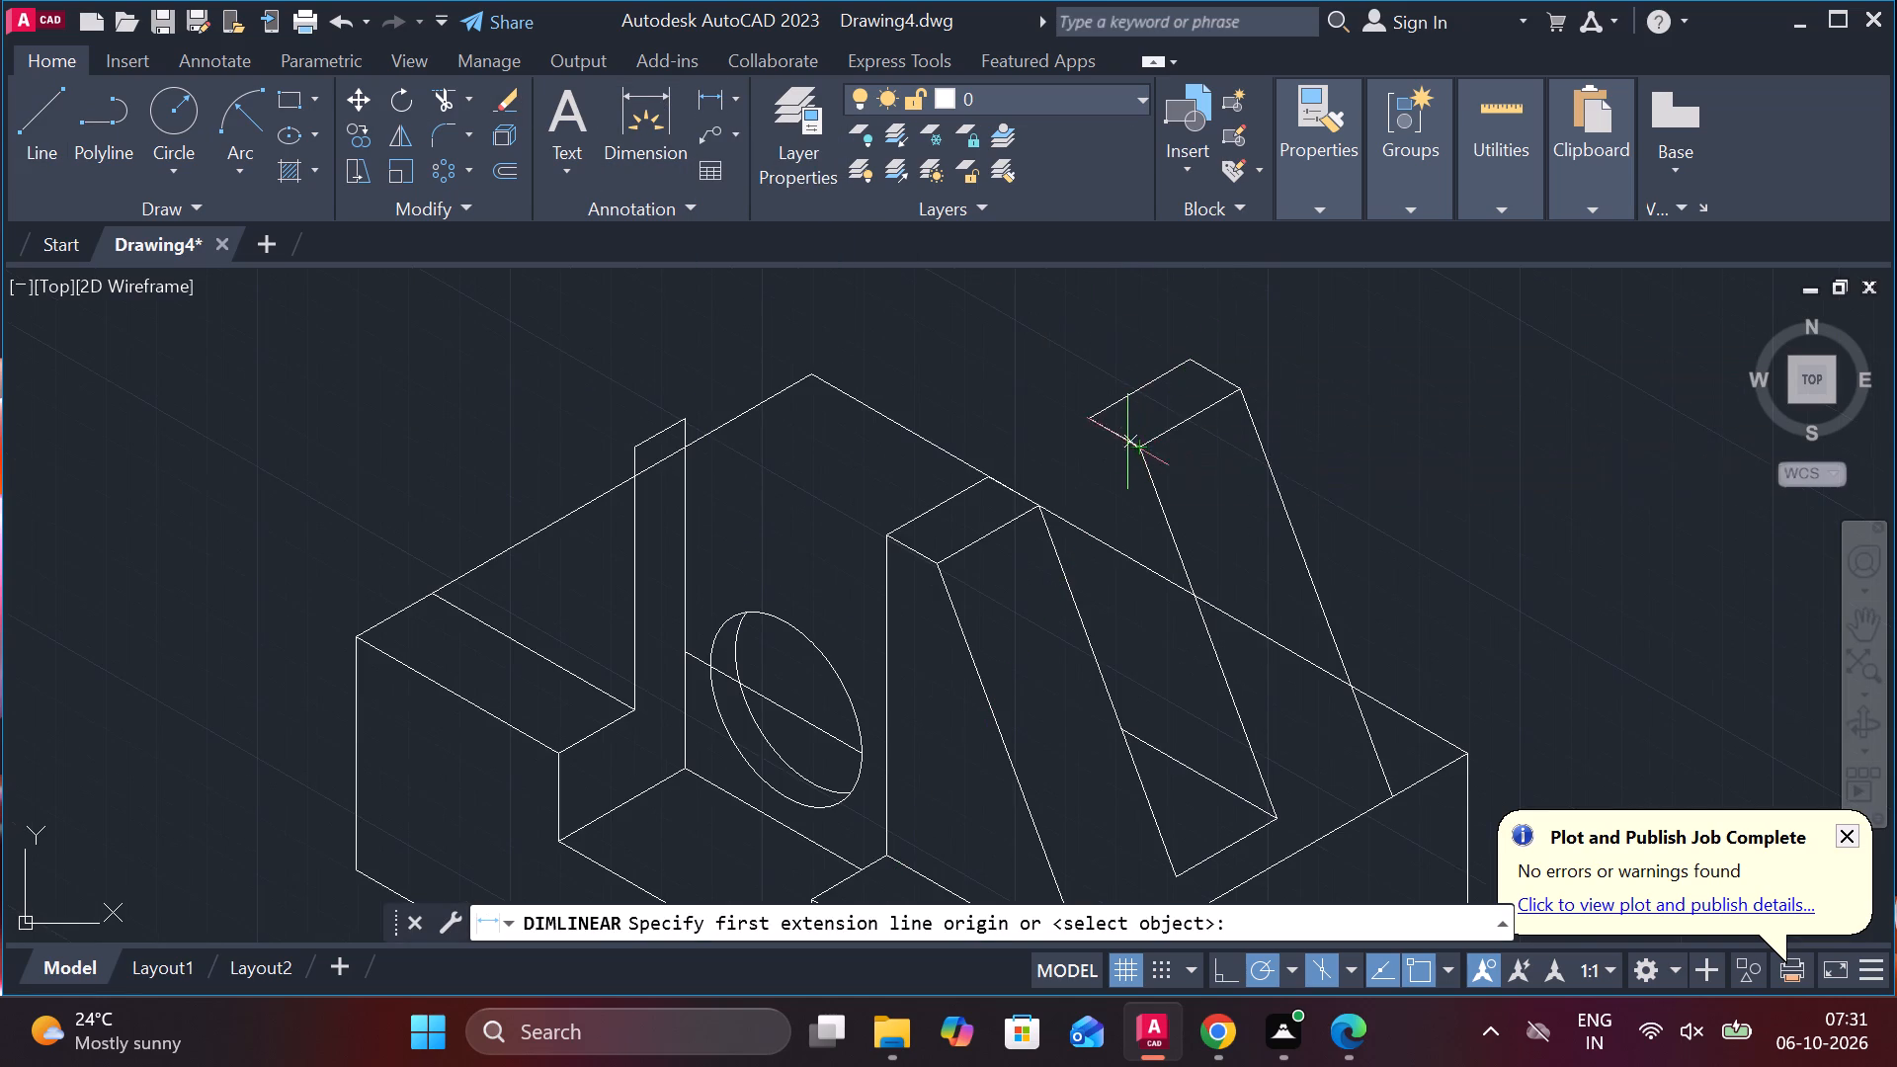
click(1108, 438)
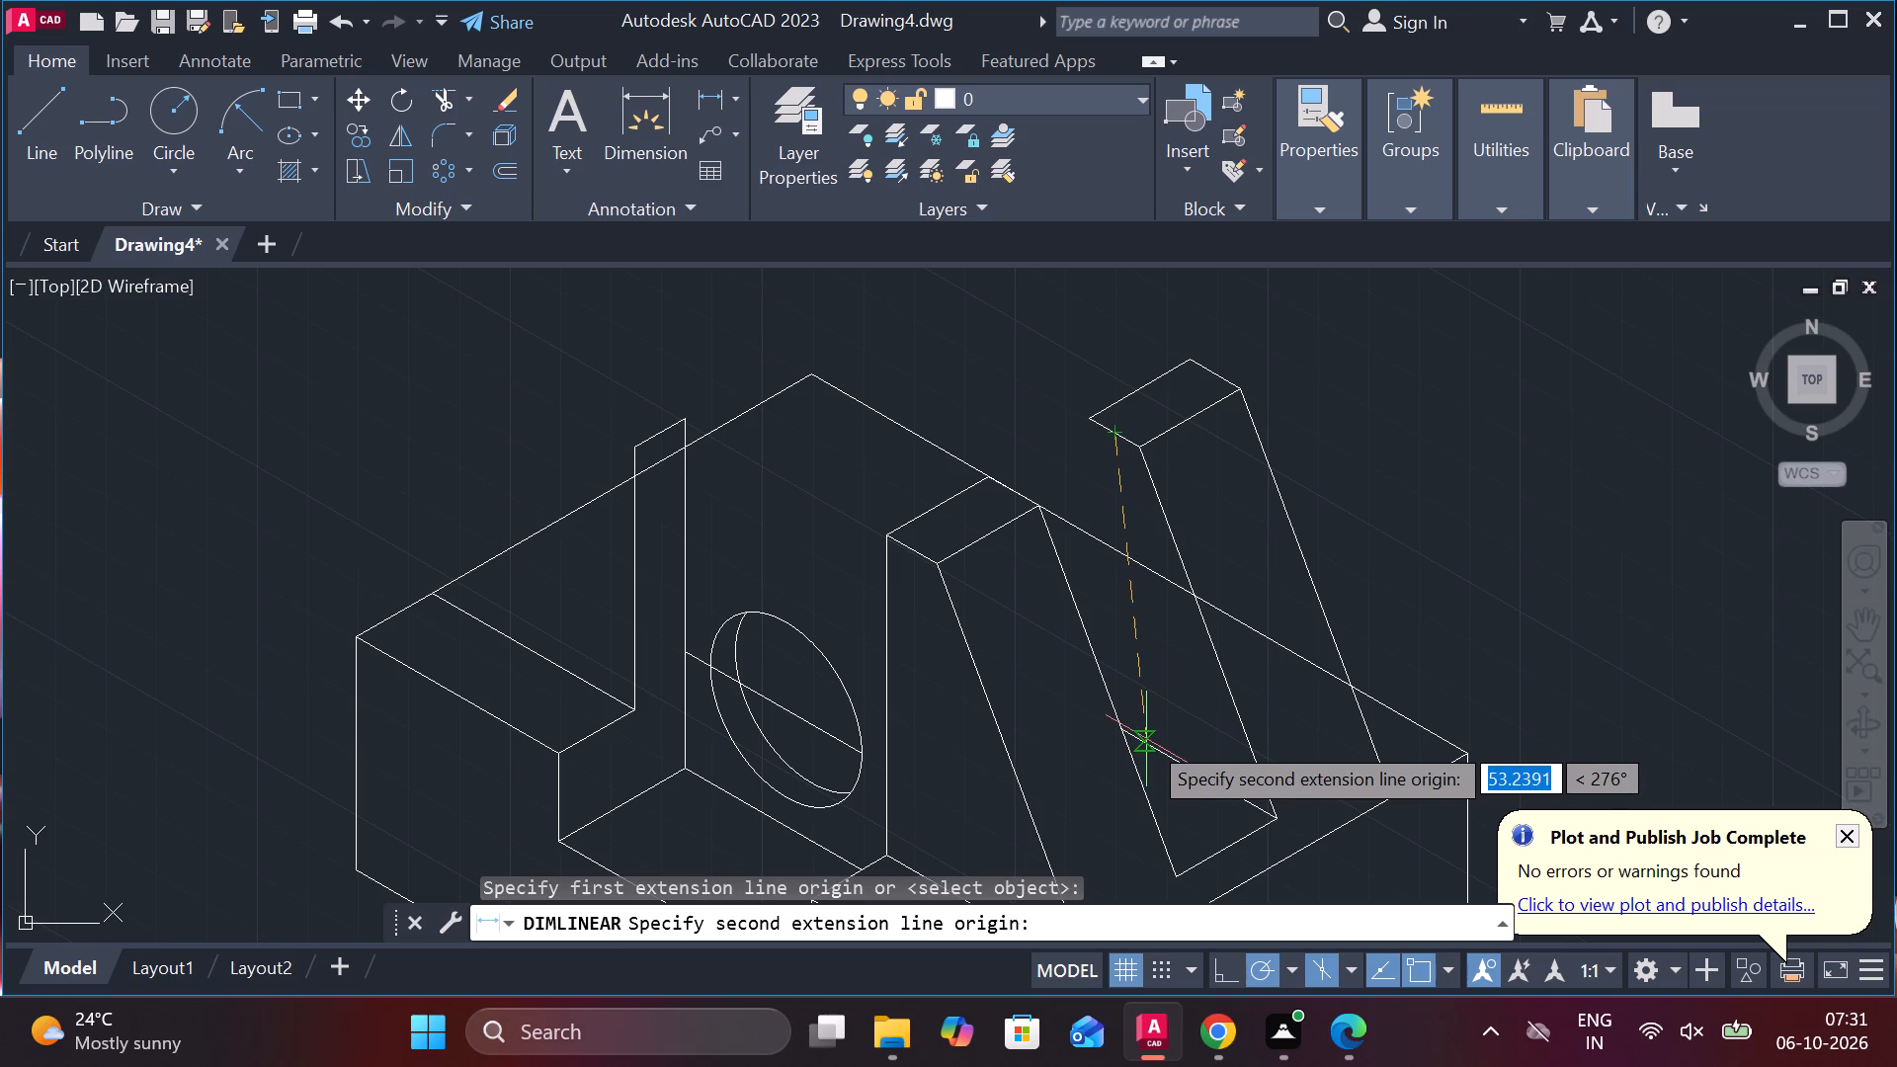
click(1146, 739)
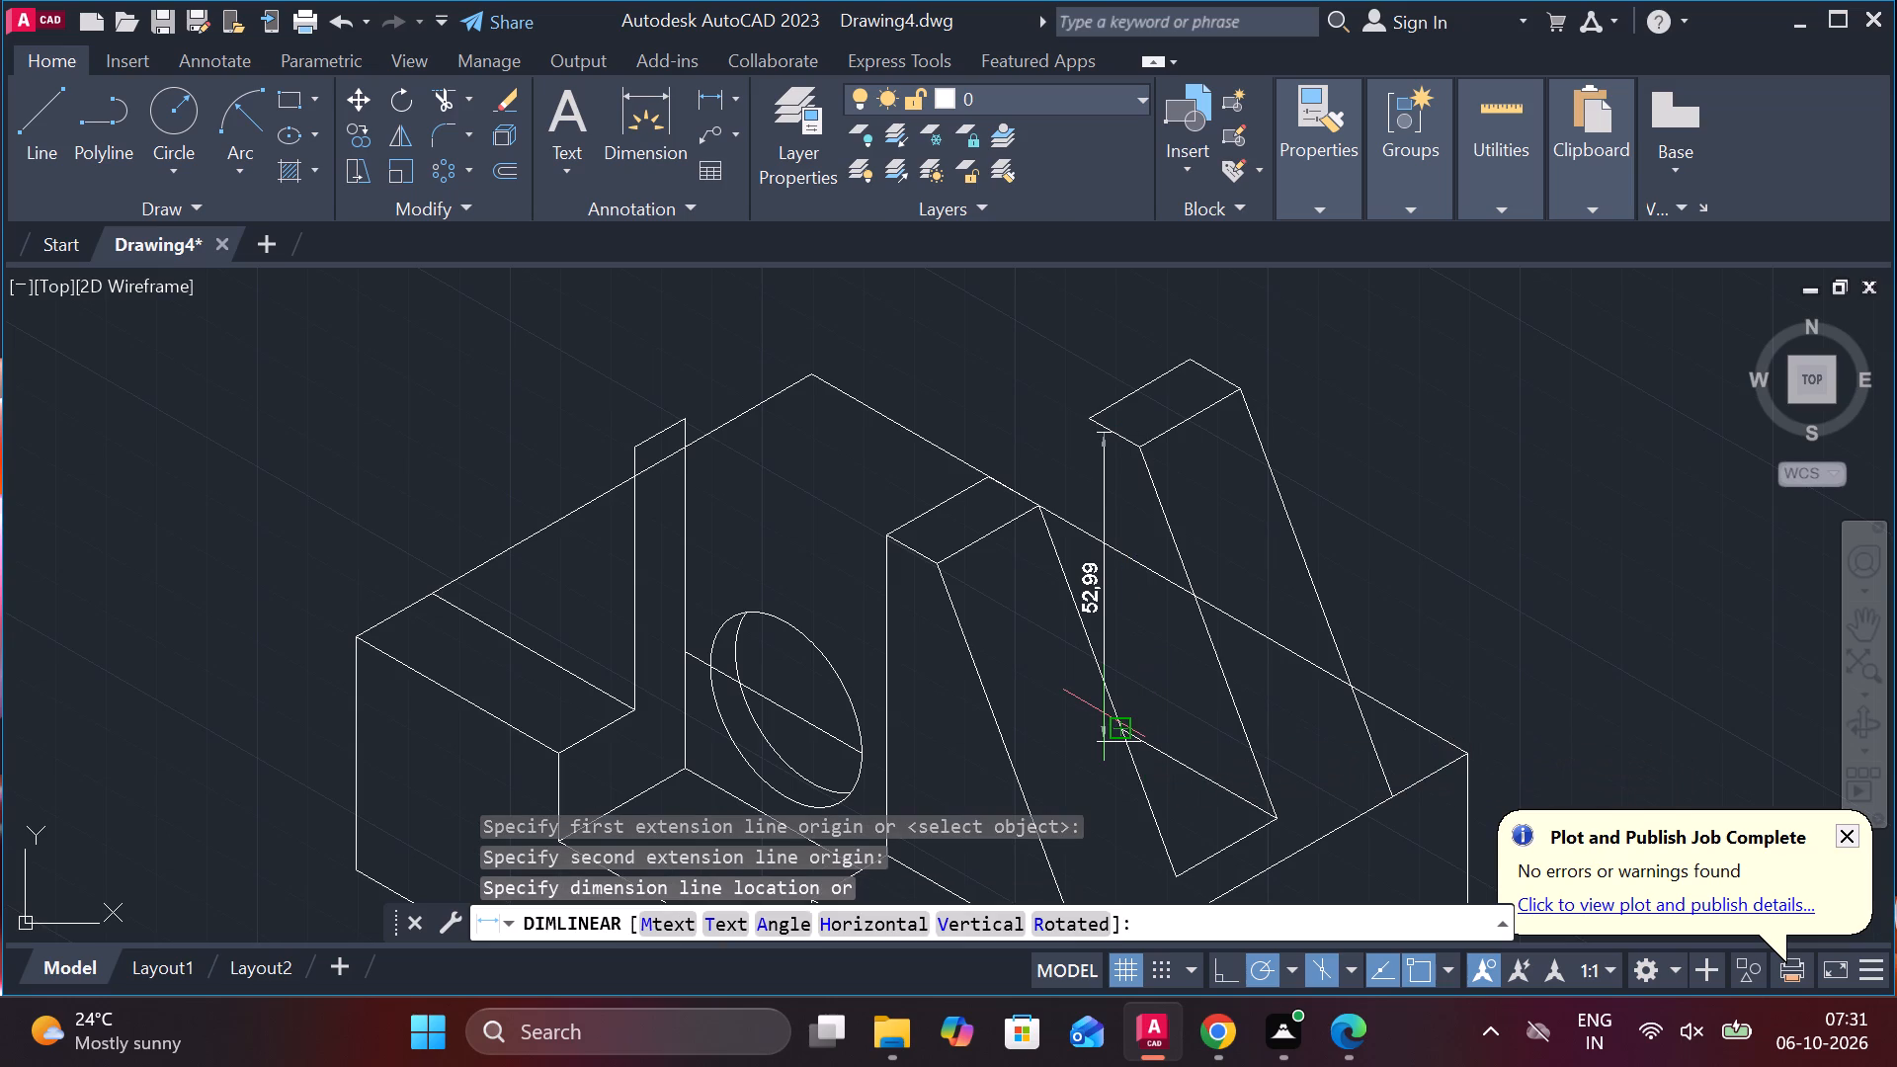
key(Escape)
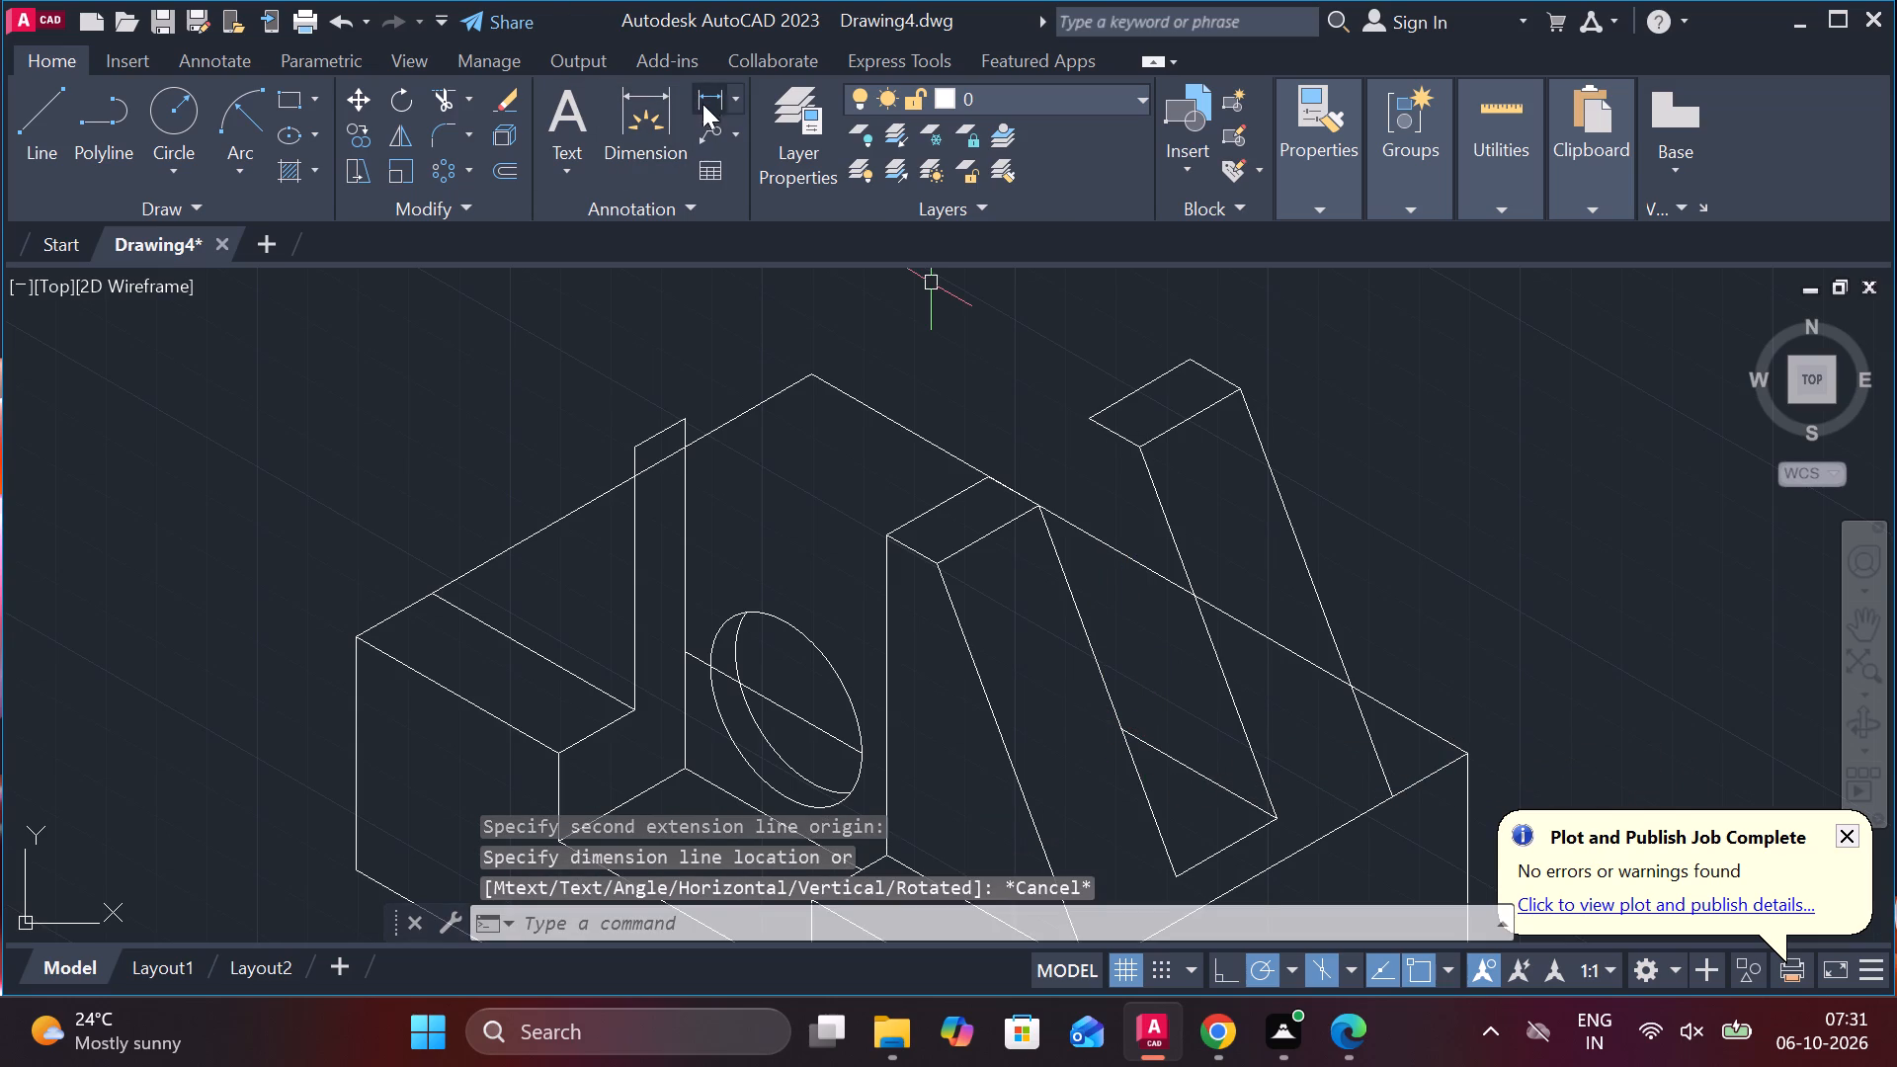
Measure again from the middle of the second rib's short top side to the line's trimmed end at the first rib.
click(702, 96)
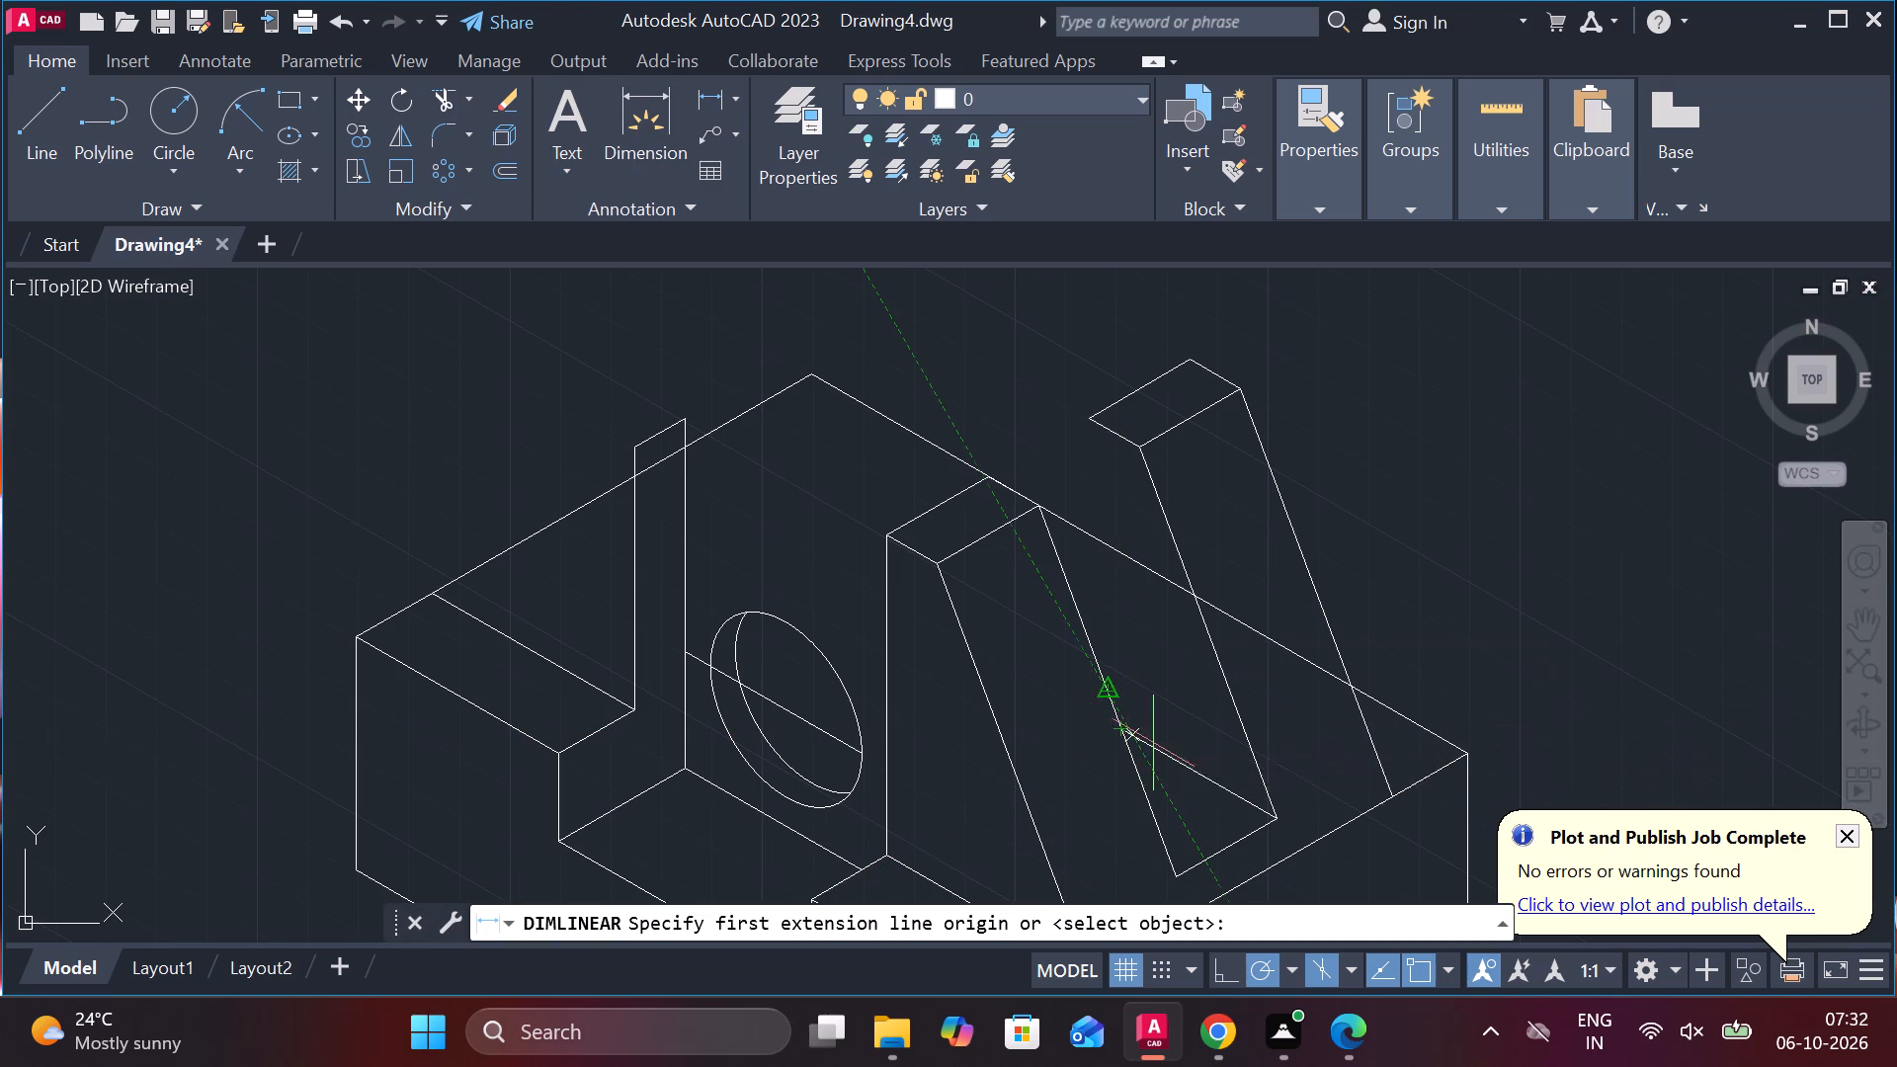
middle_drag(1135, 697, 943, 576)
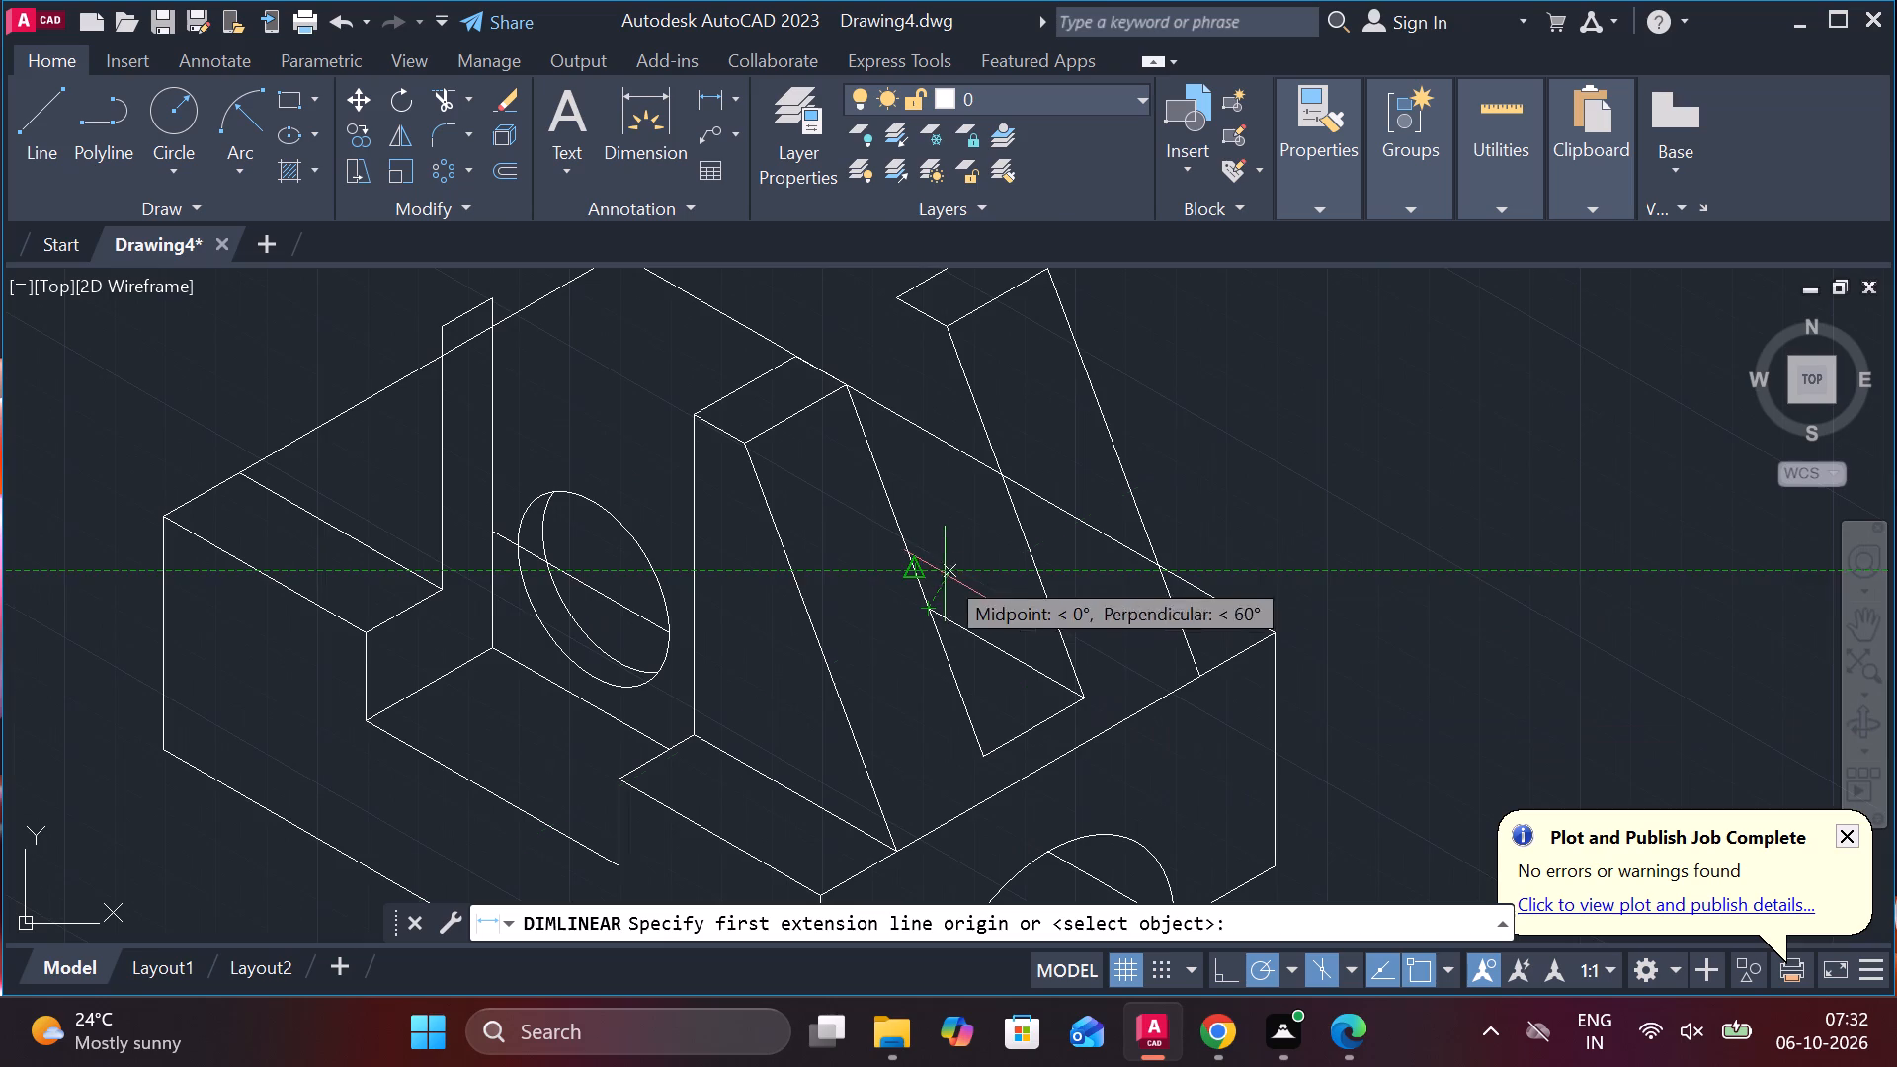
click(932, 315)
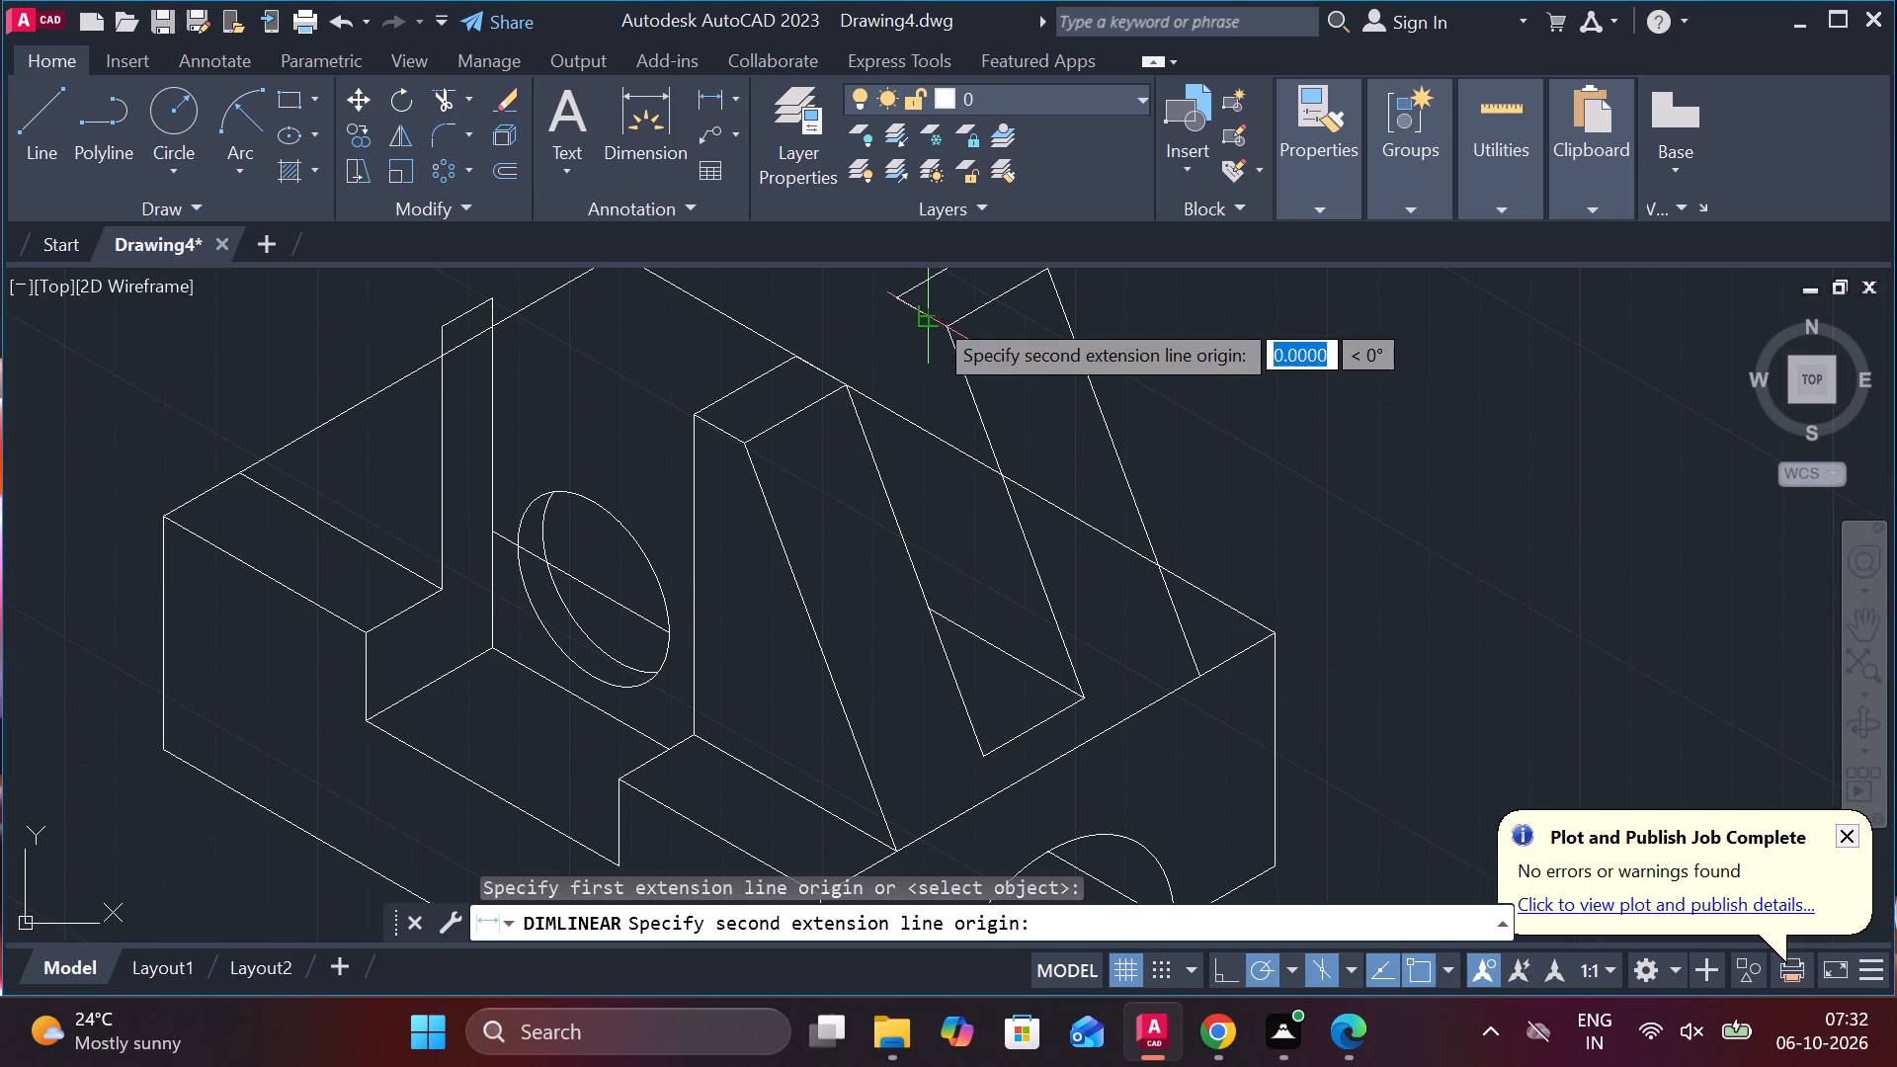
click(941, 617)
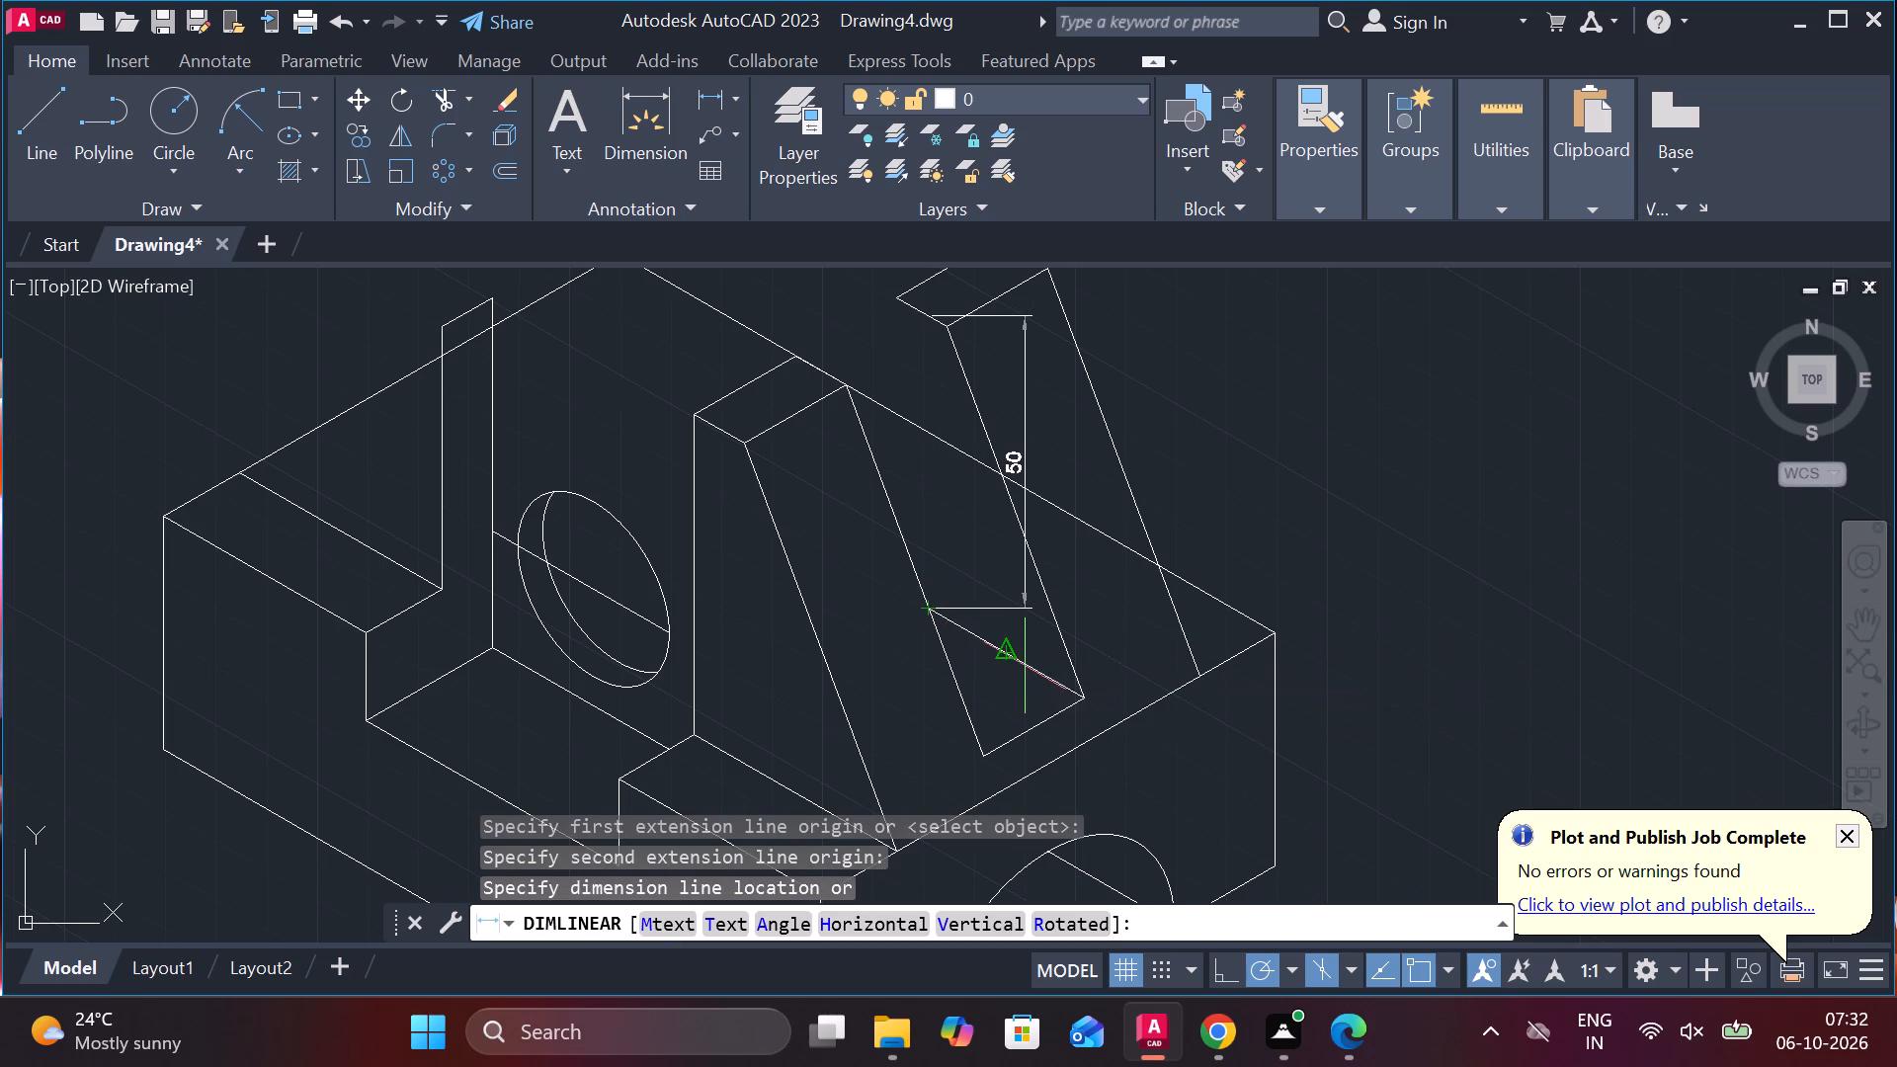
key(Escape)
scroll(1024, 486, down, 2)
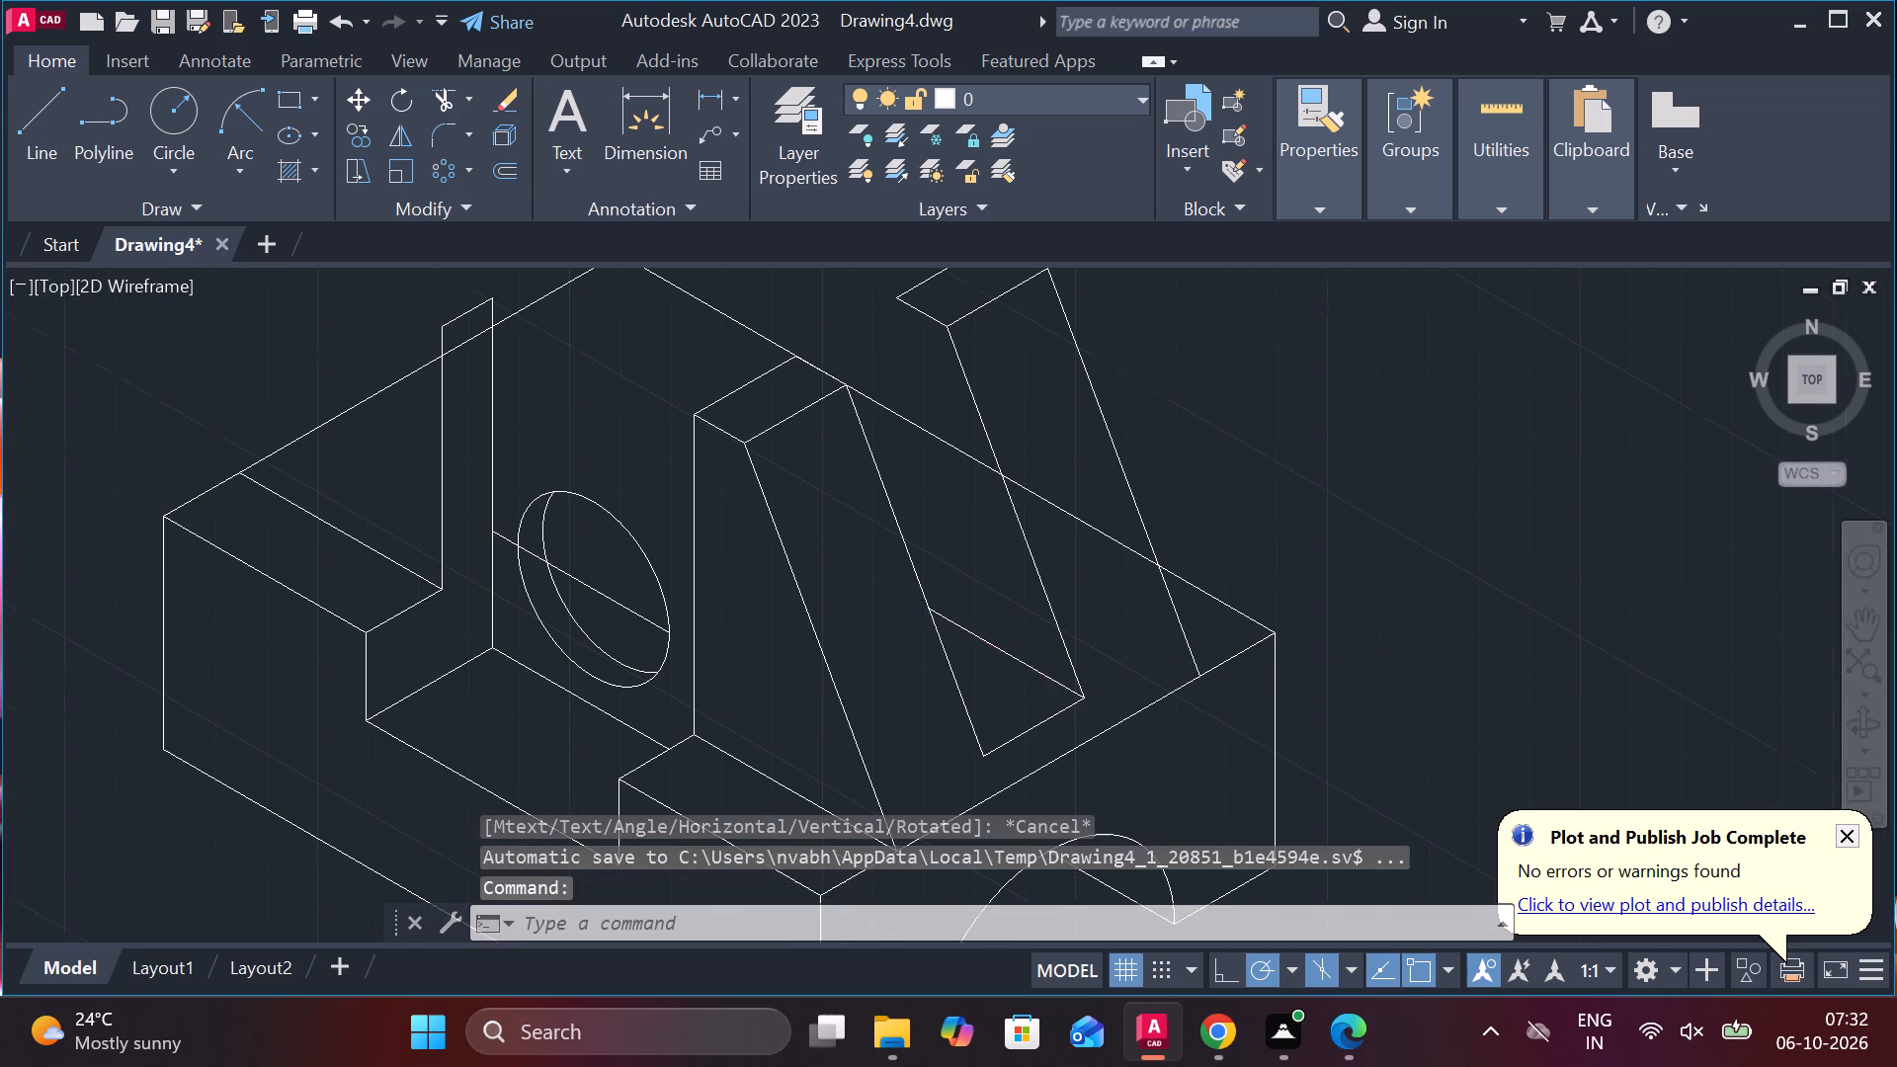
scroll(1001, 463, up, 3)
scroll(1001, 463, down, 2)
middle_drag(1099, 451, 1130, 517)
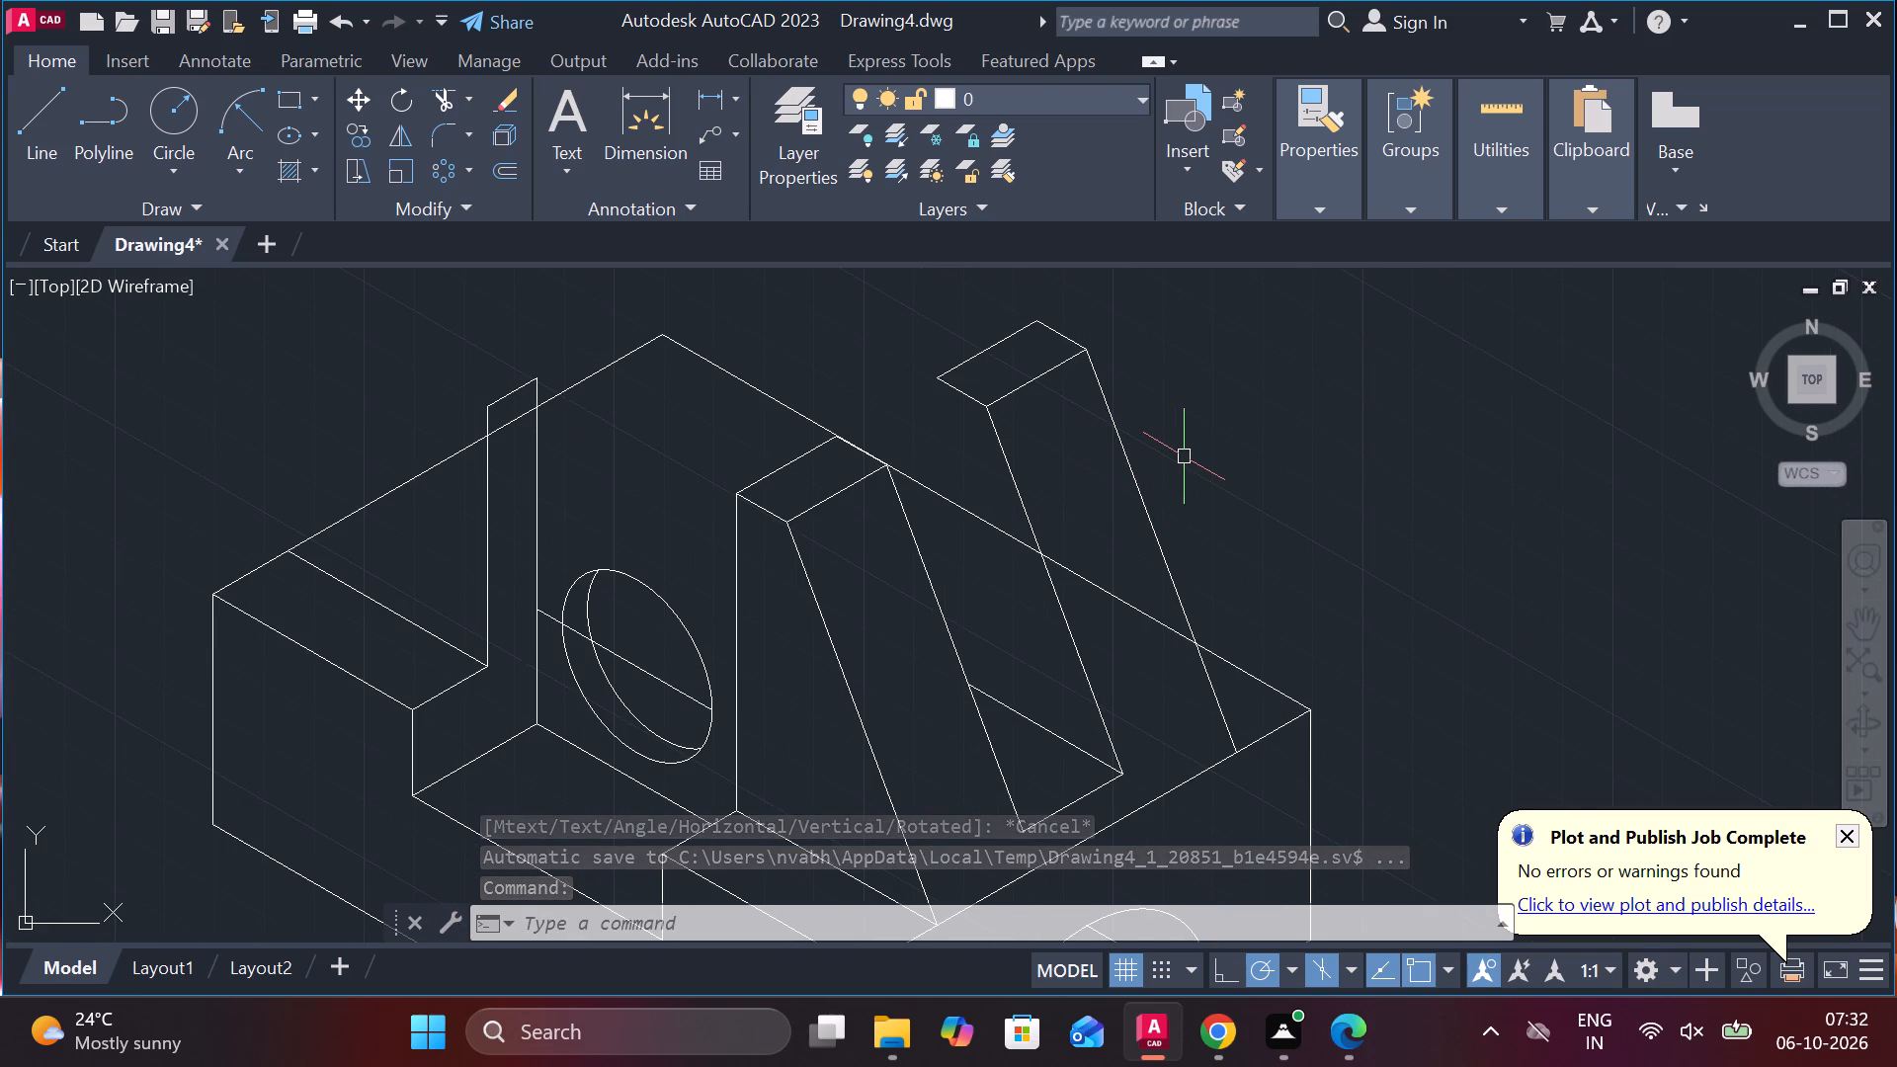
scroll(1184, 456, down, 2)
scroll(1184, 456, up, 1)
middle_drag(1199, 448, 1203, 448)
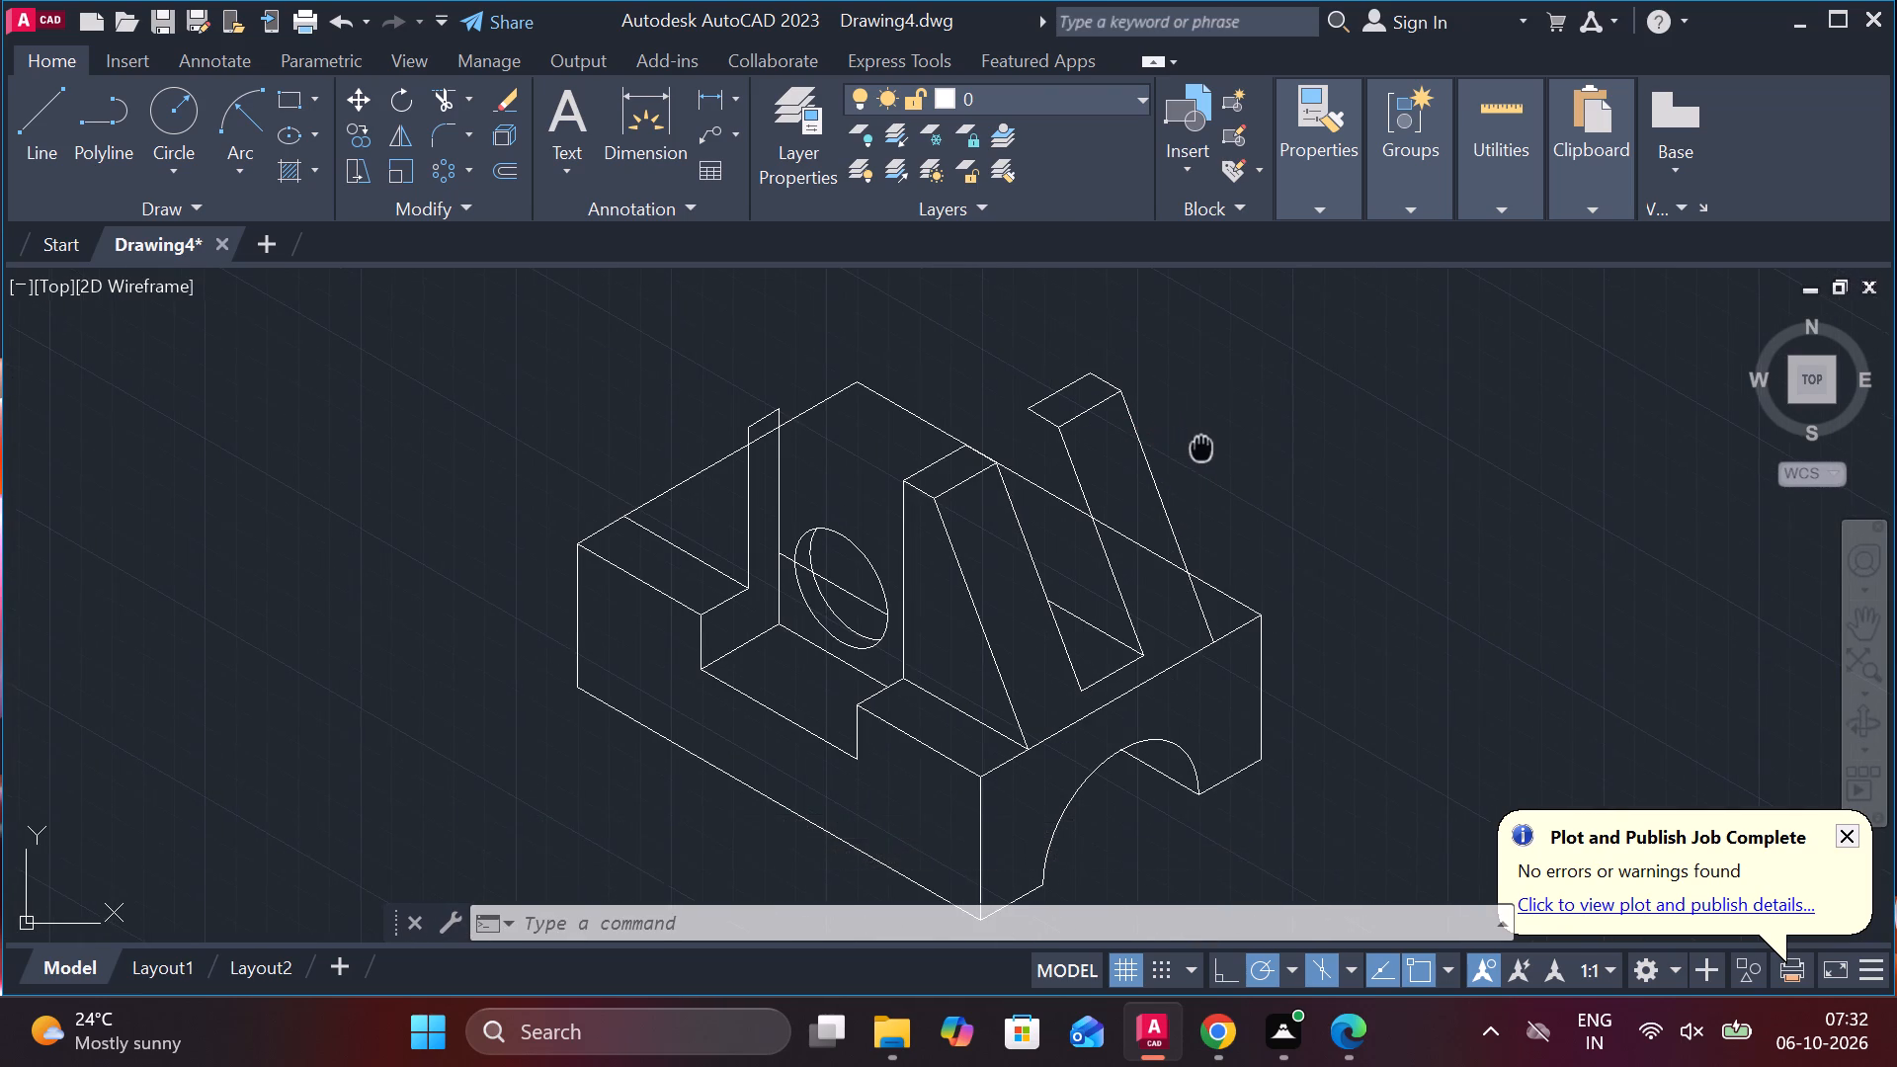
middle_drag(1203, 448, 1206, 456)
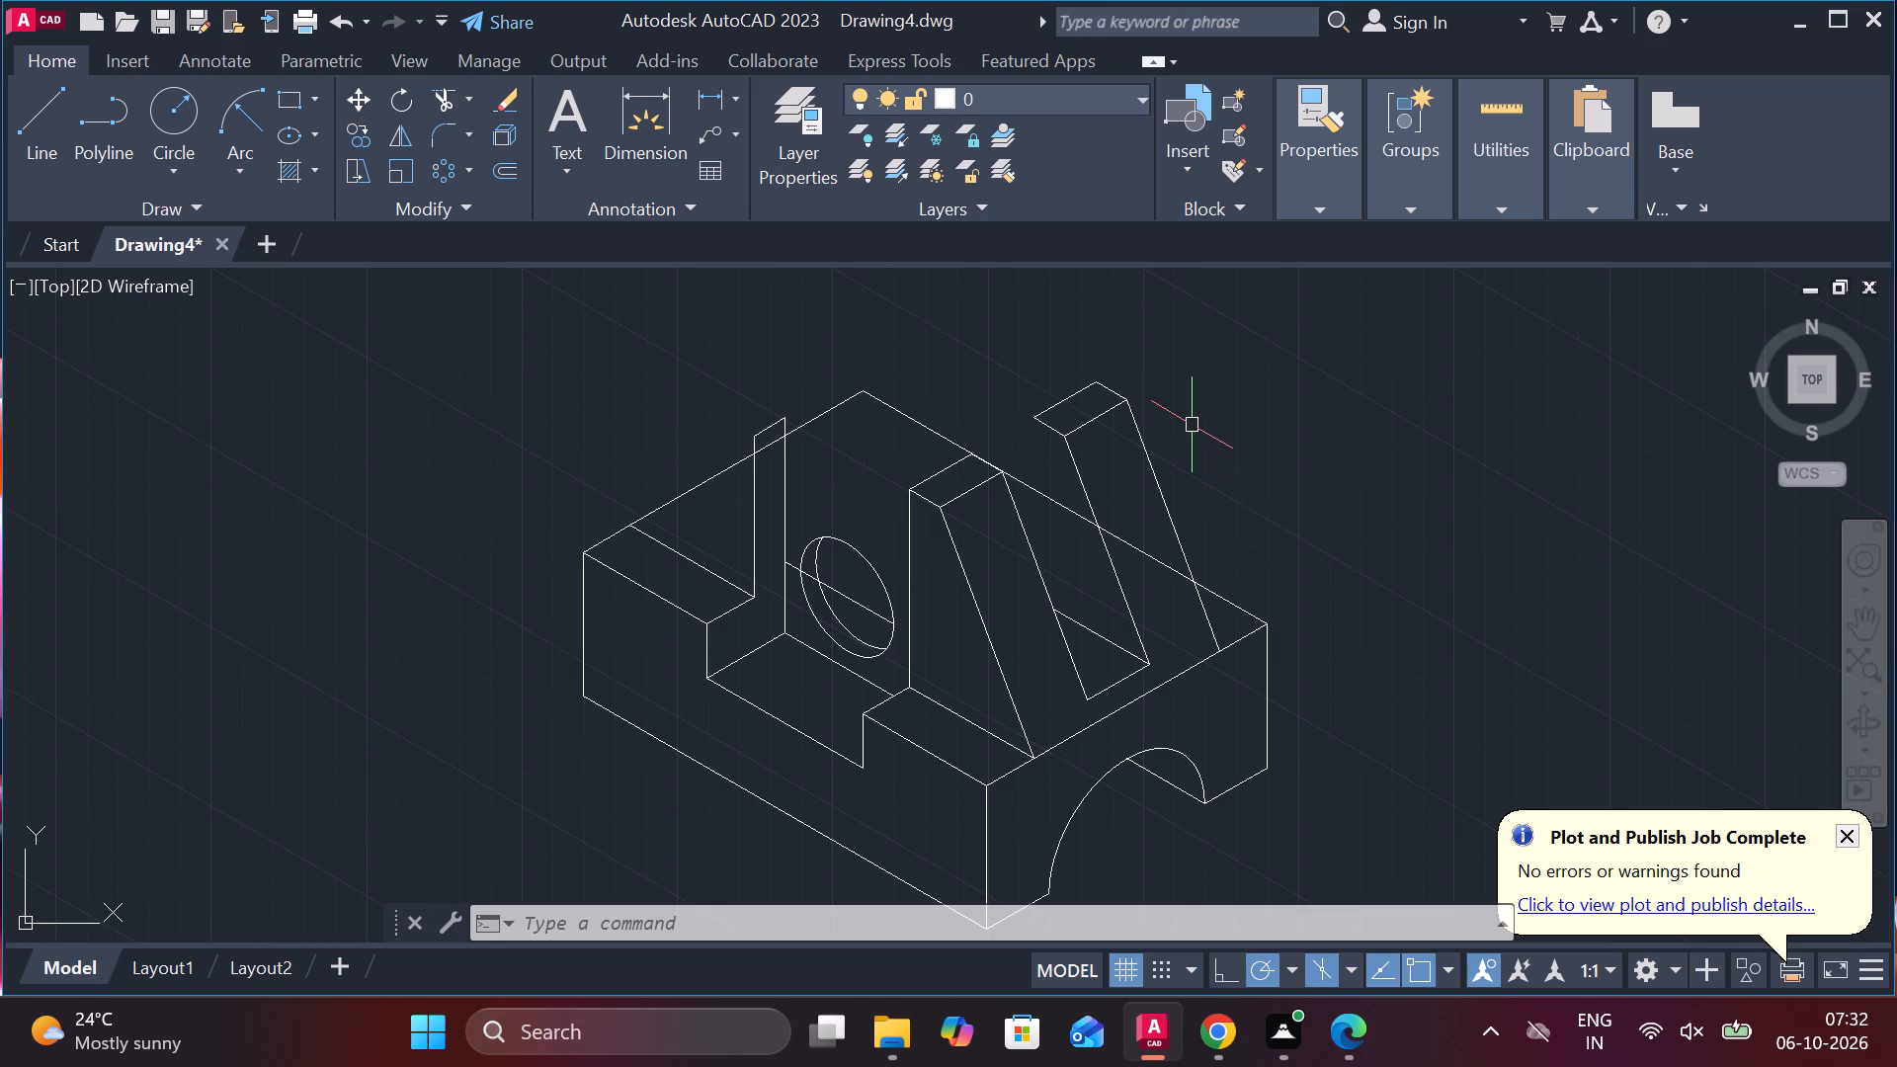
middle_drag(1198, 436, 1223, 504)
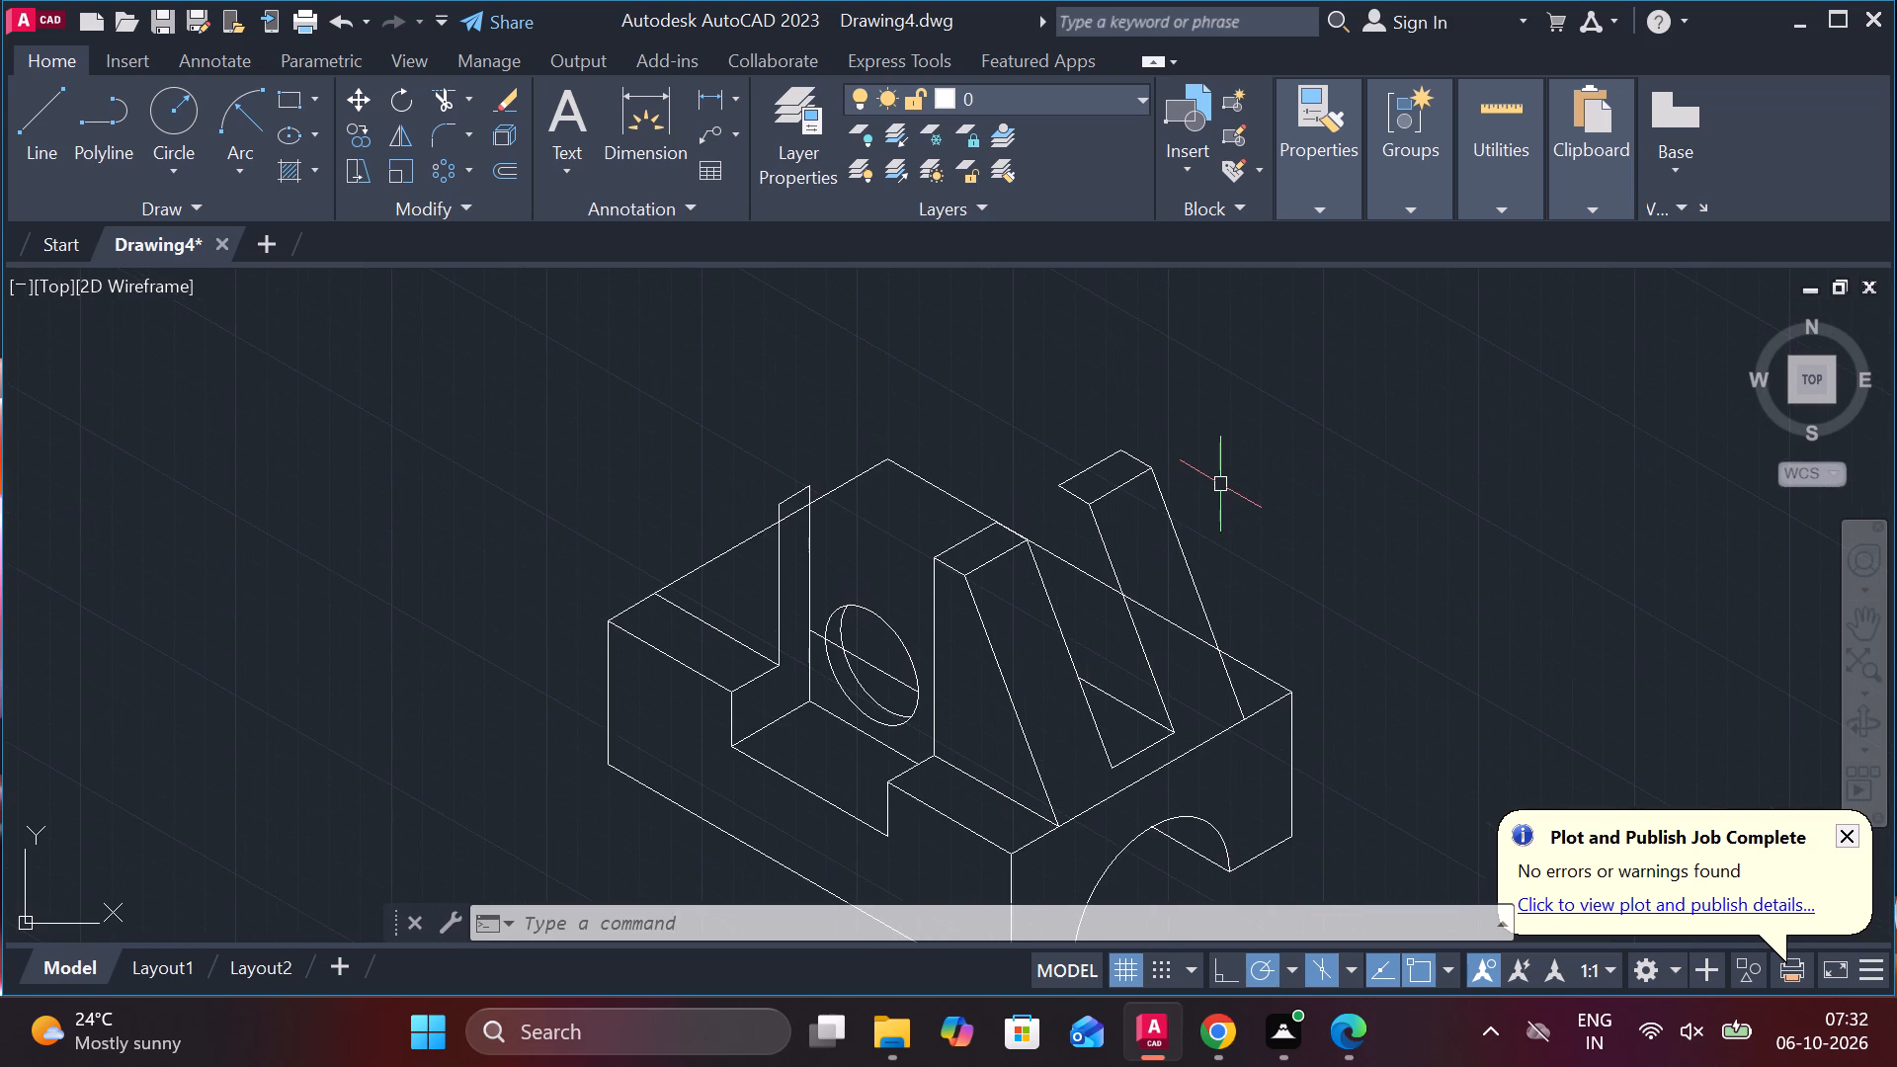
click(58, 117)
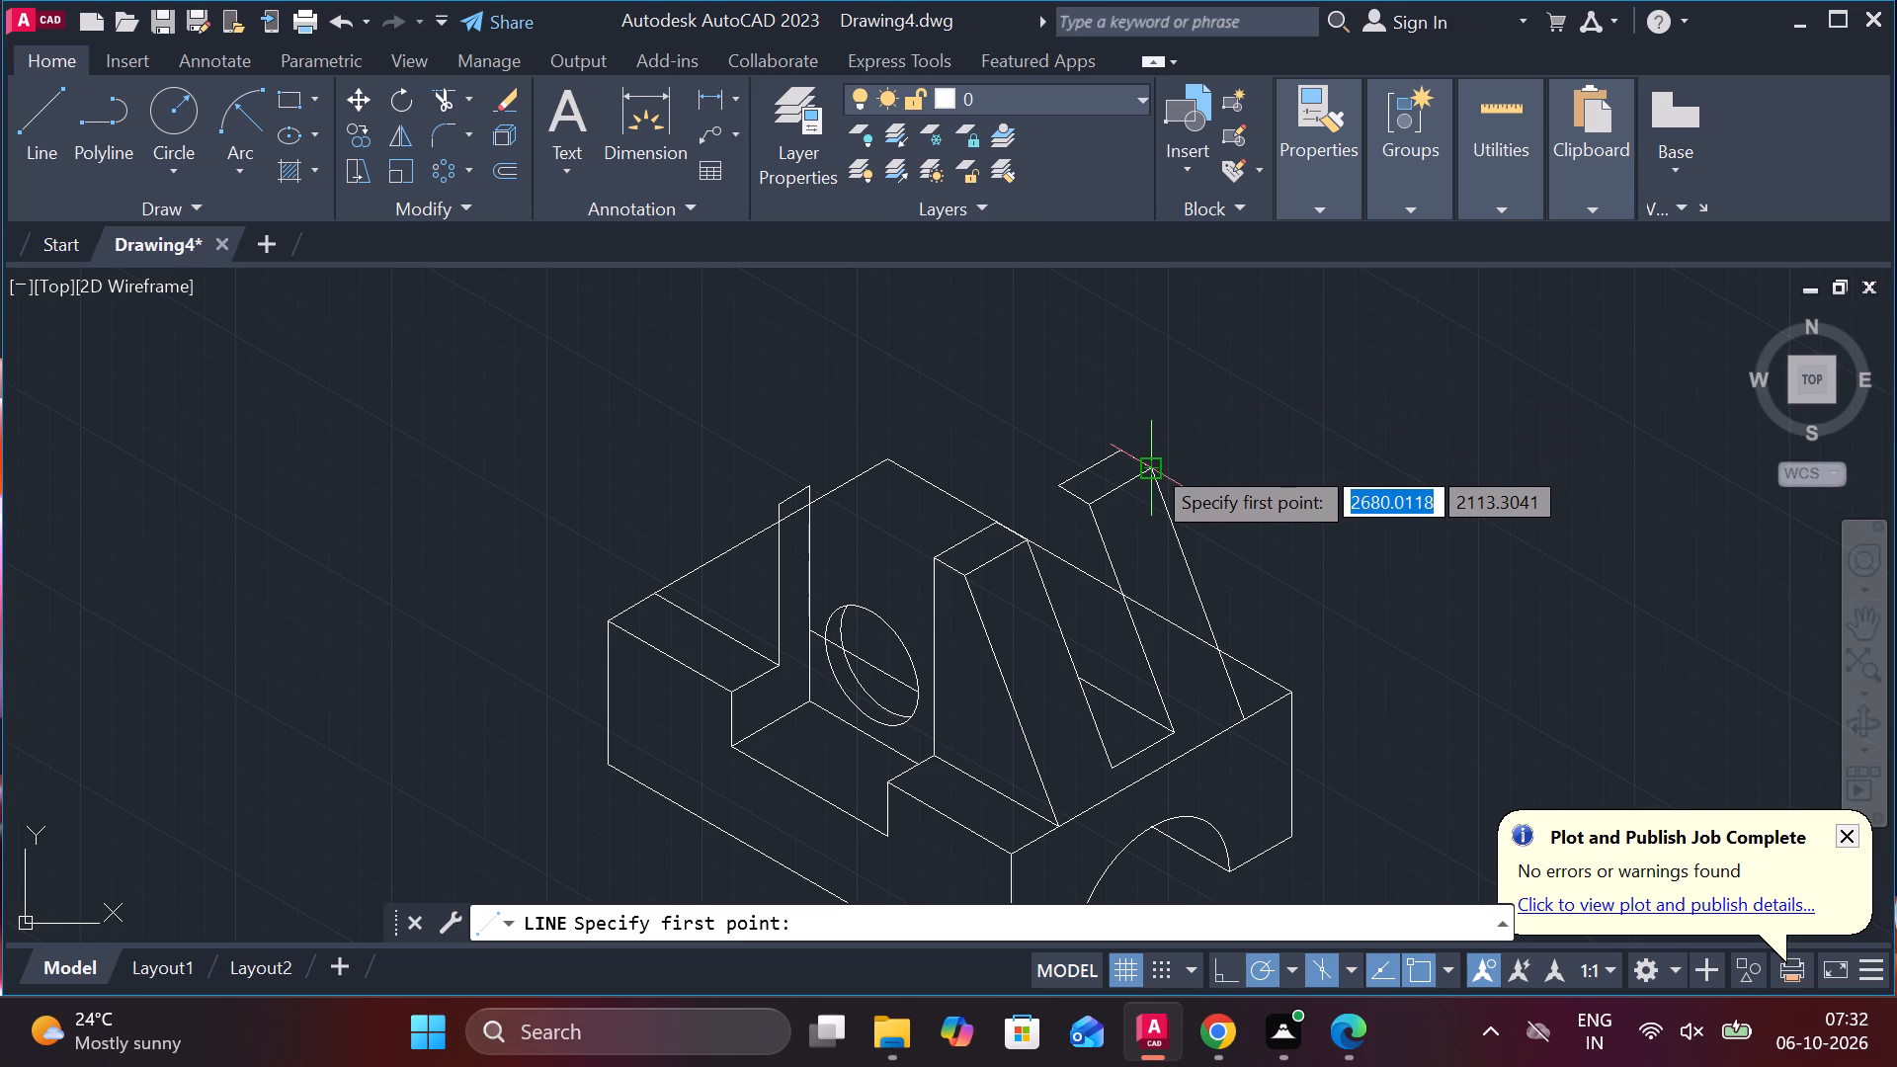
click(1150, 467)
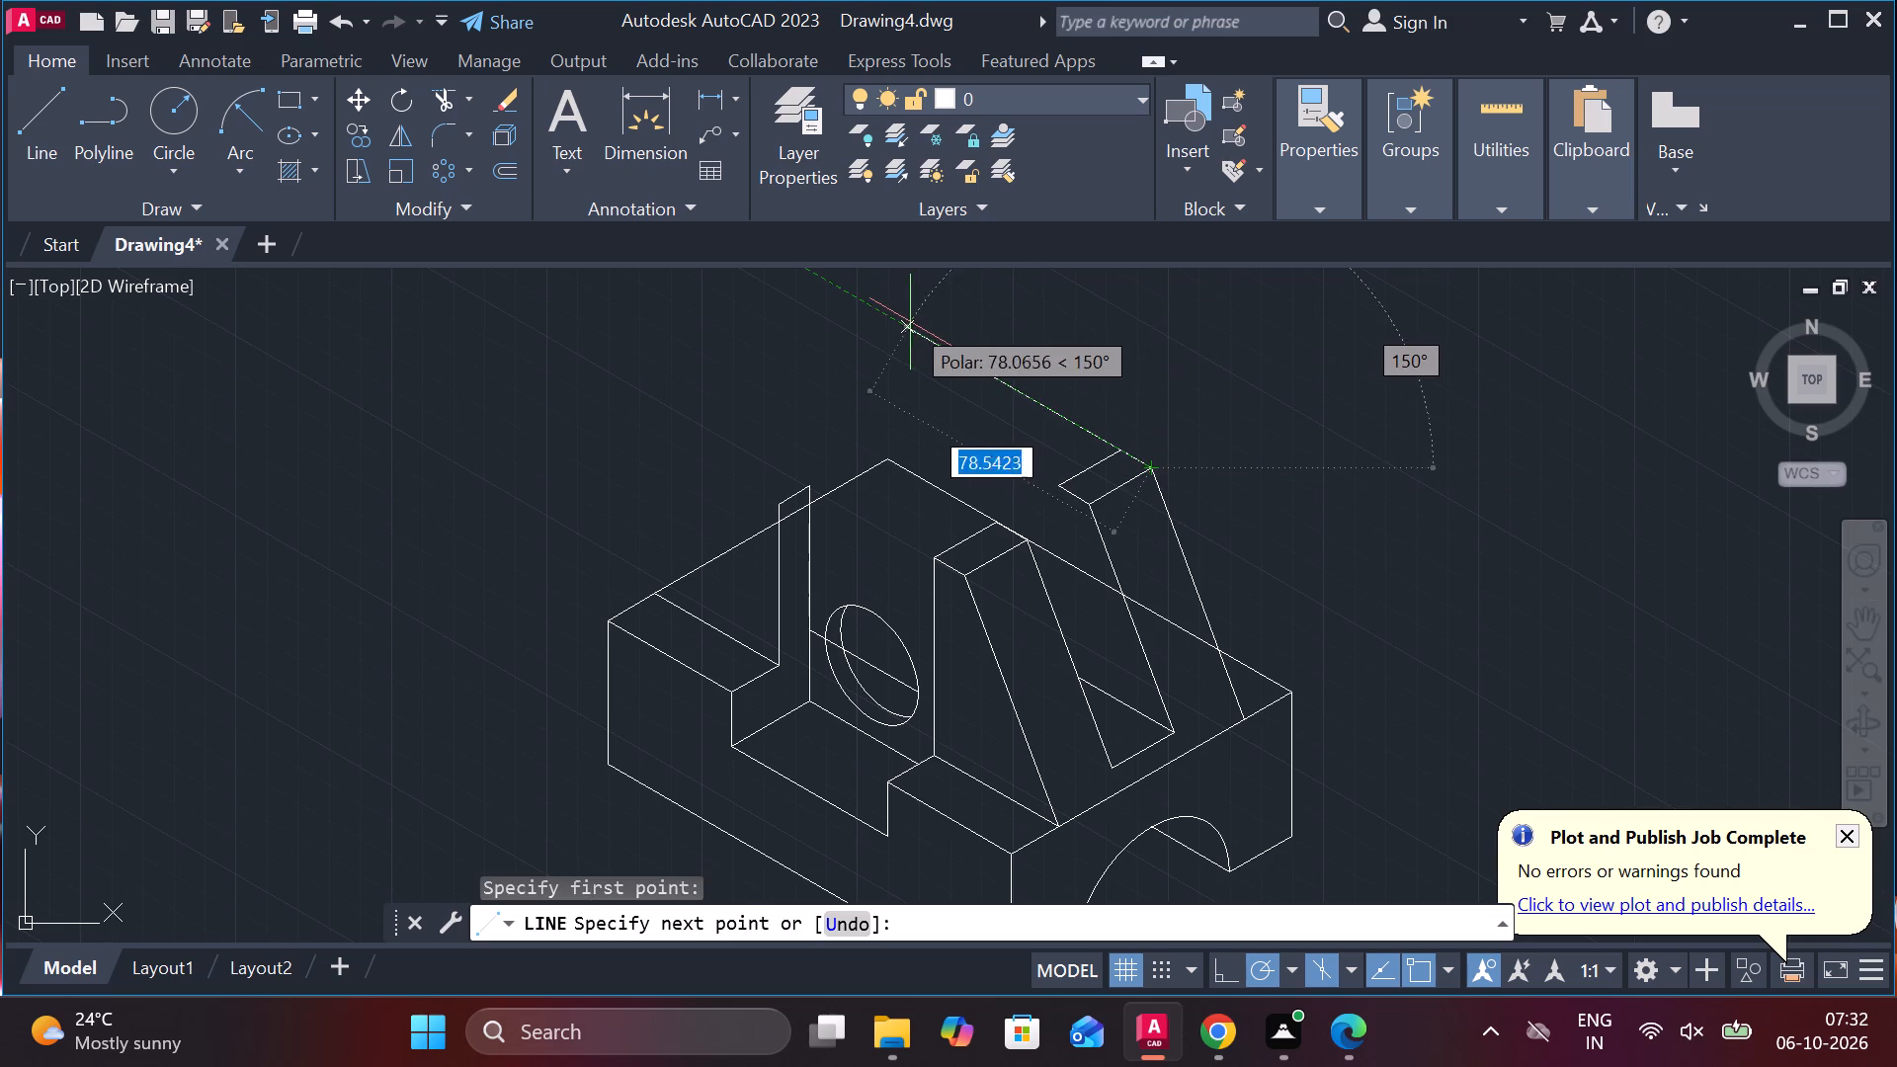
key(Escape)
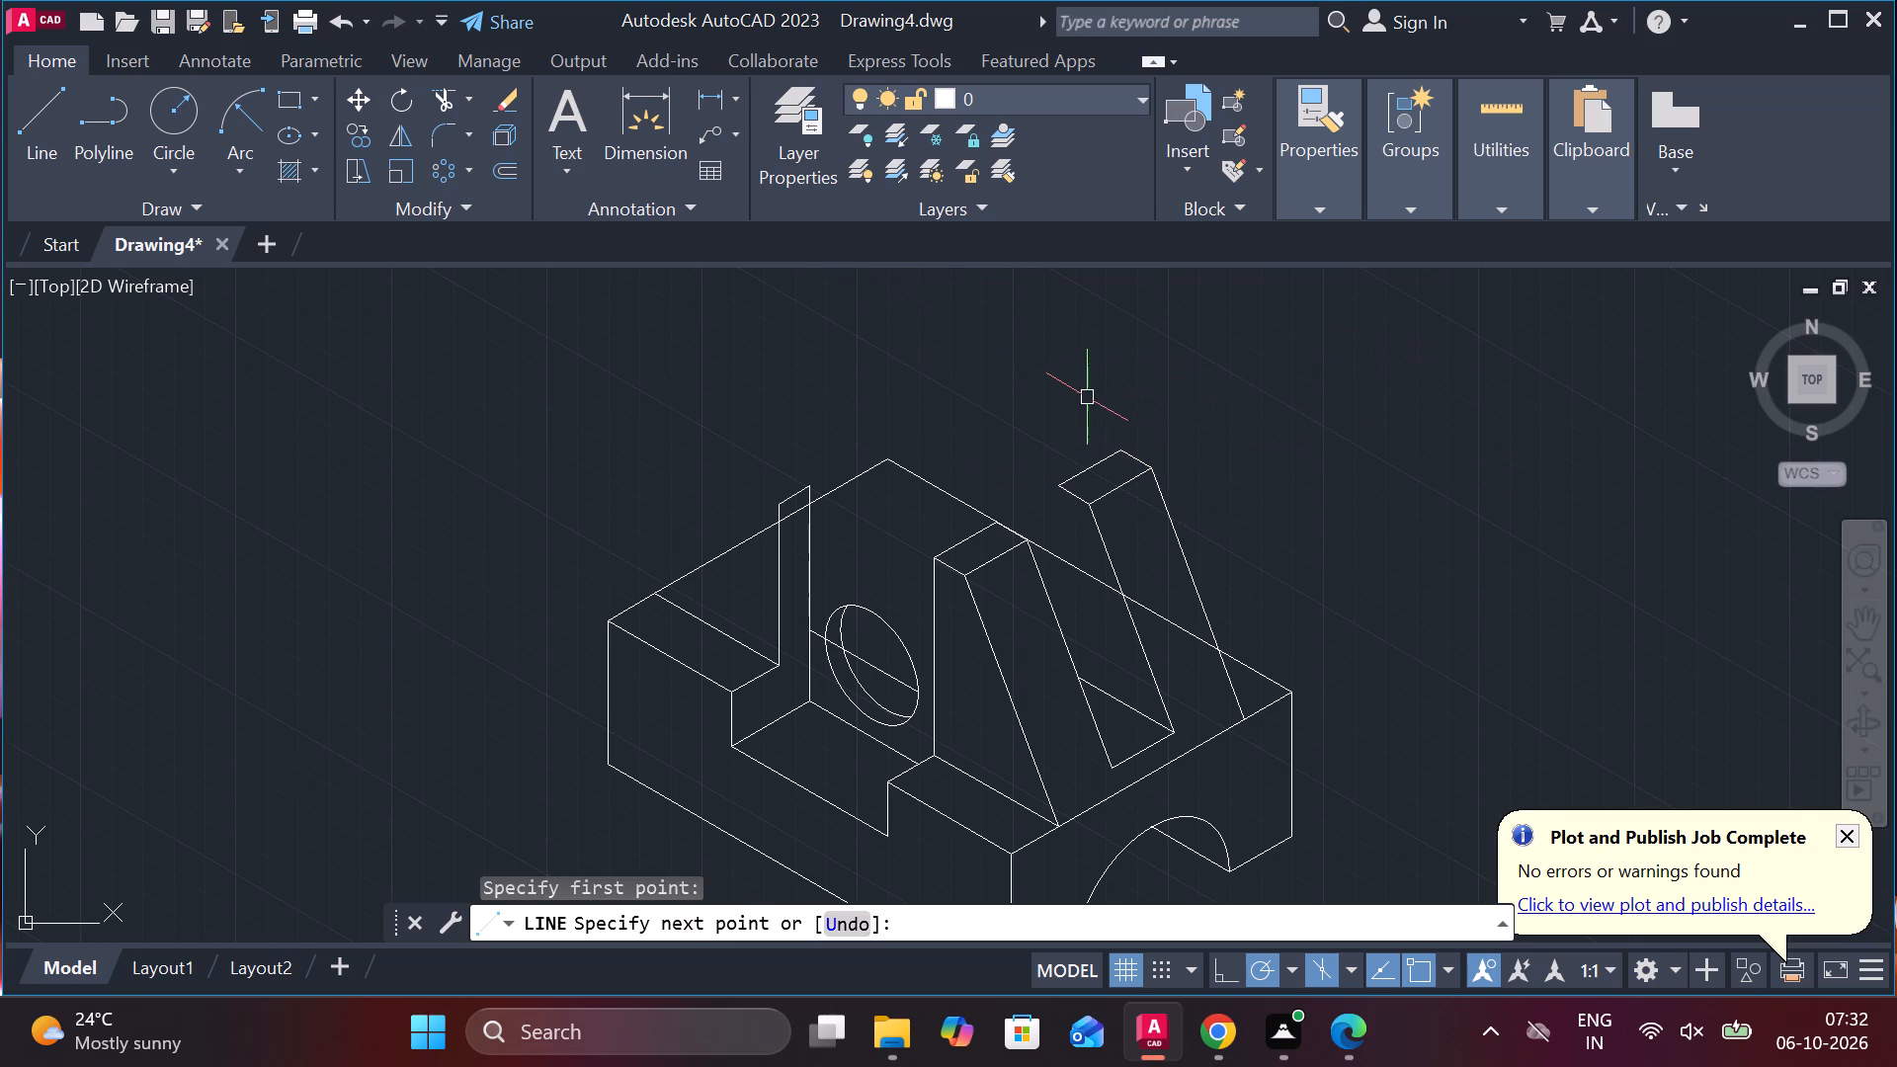
Draw a 70-unit line at 150° from the far corner of the second rib's top face.
key(space)
click(1115, 445)
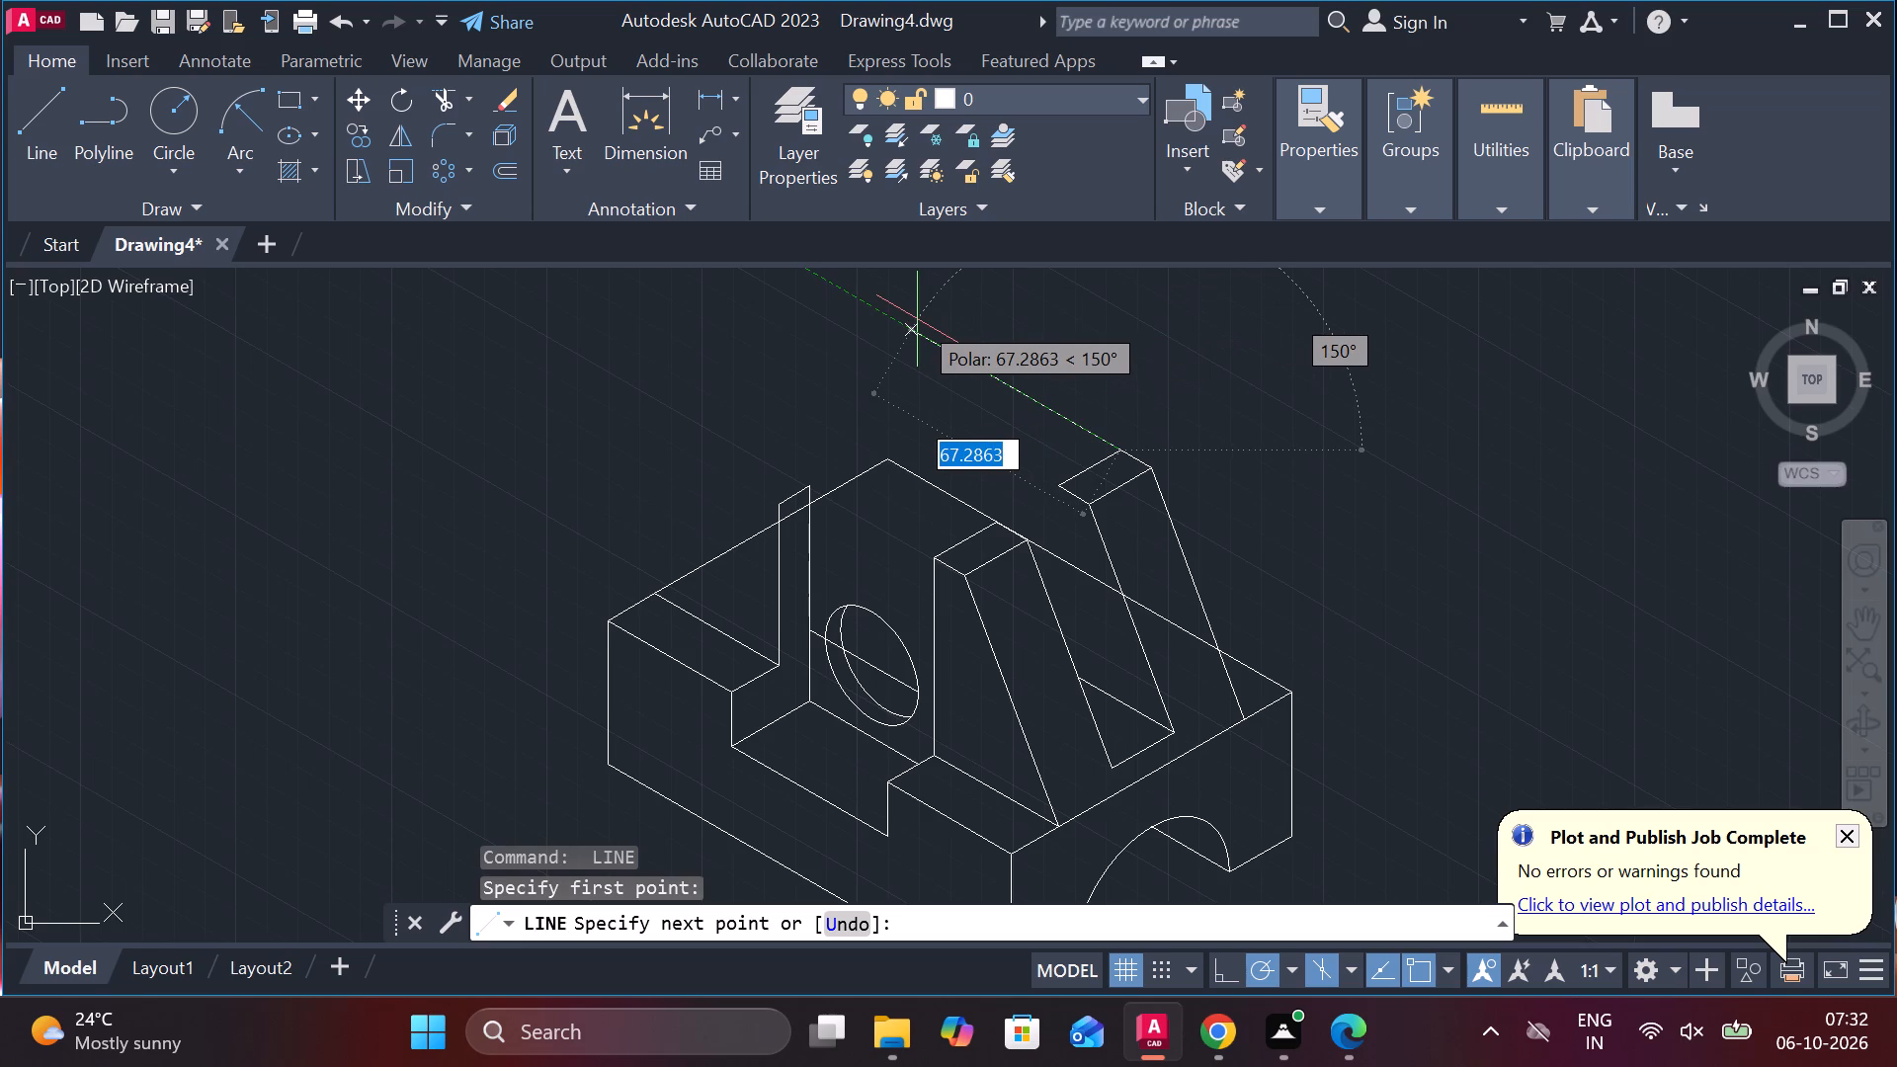
text(70)
key(Return)
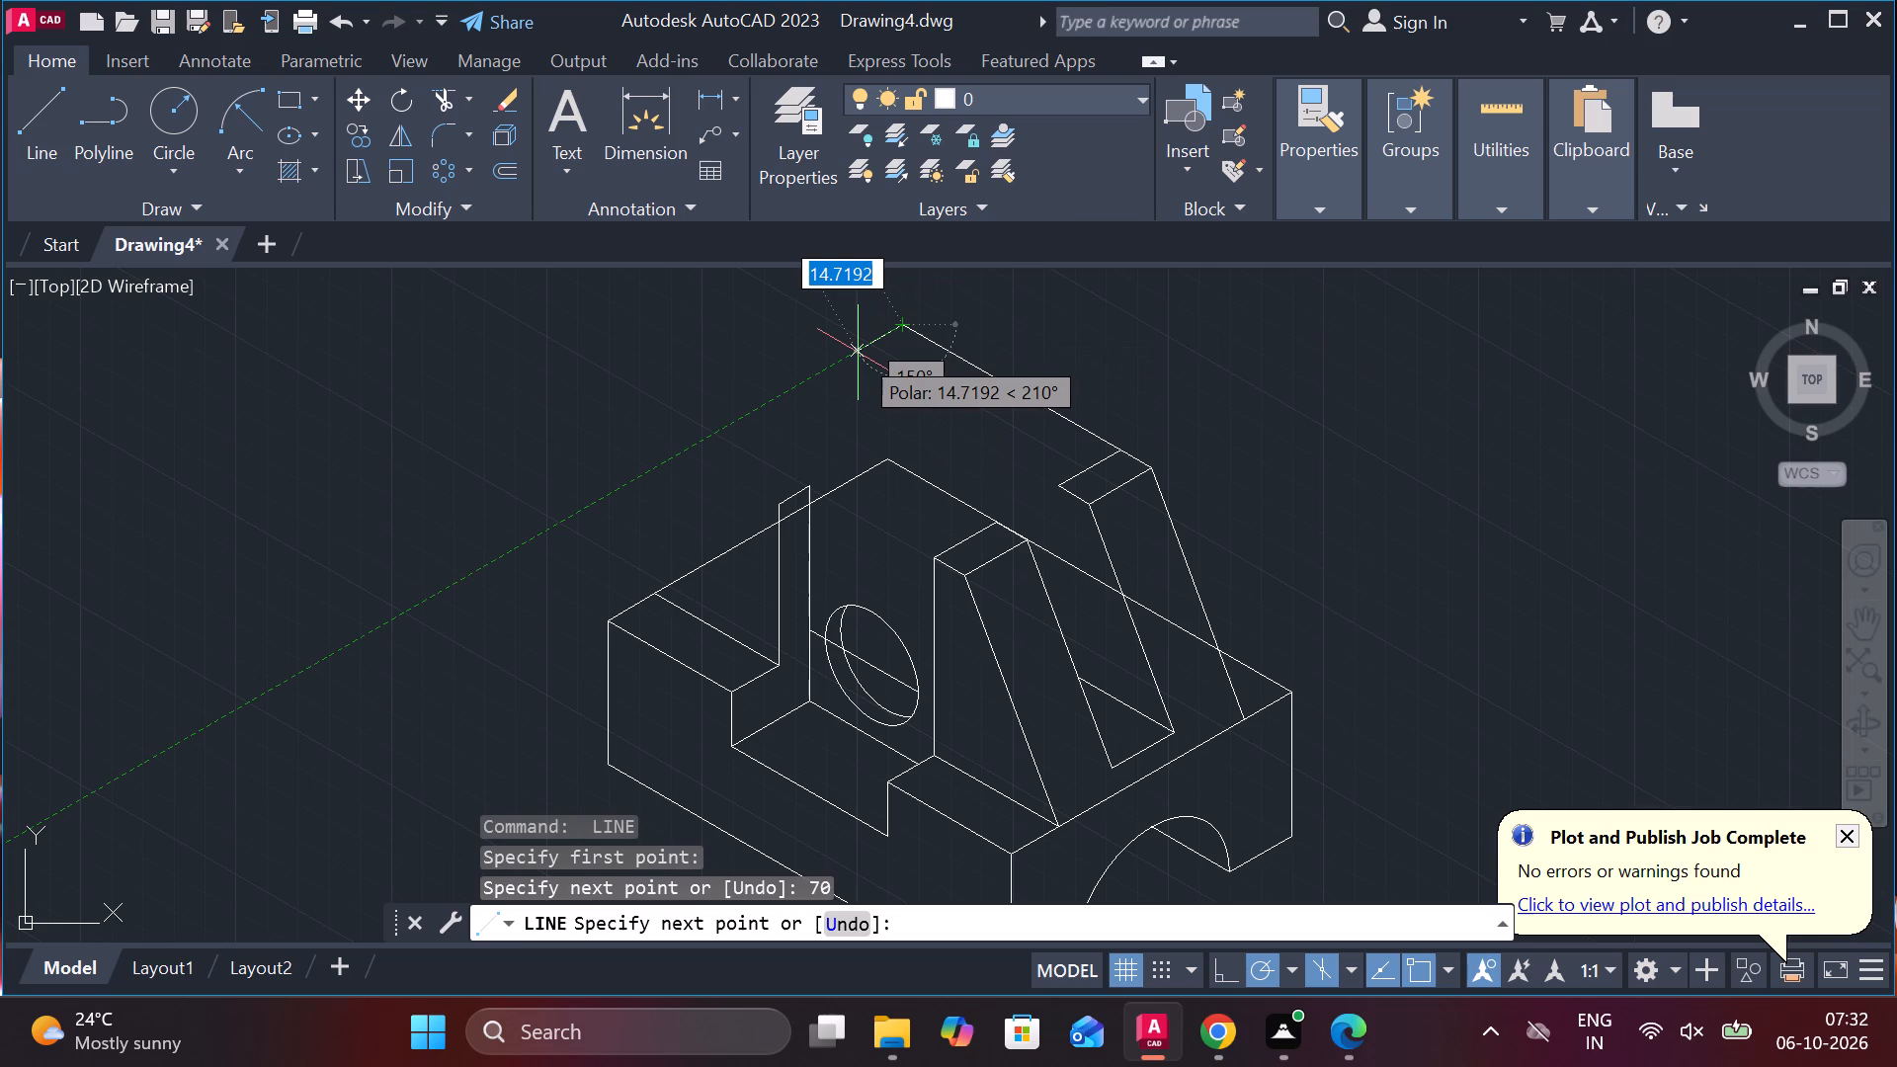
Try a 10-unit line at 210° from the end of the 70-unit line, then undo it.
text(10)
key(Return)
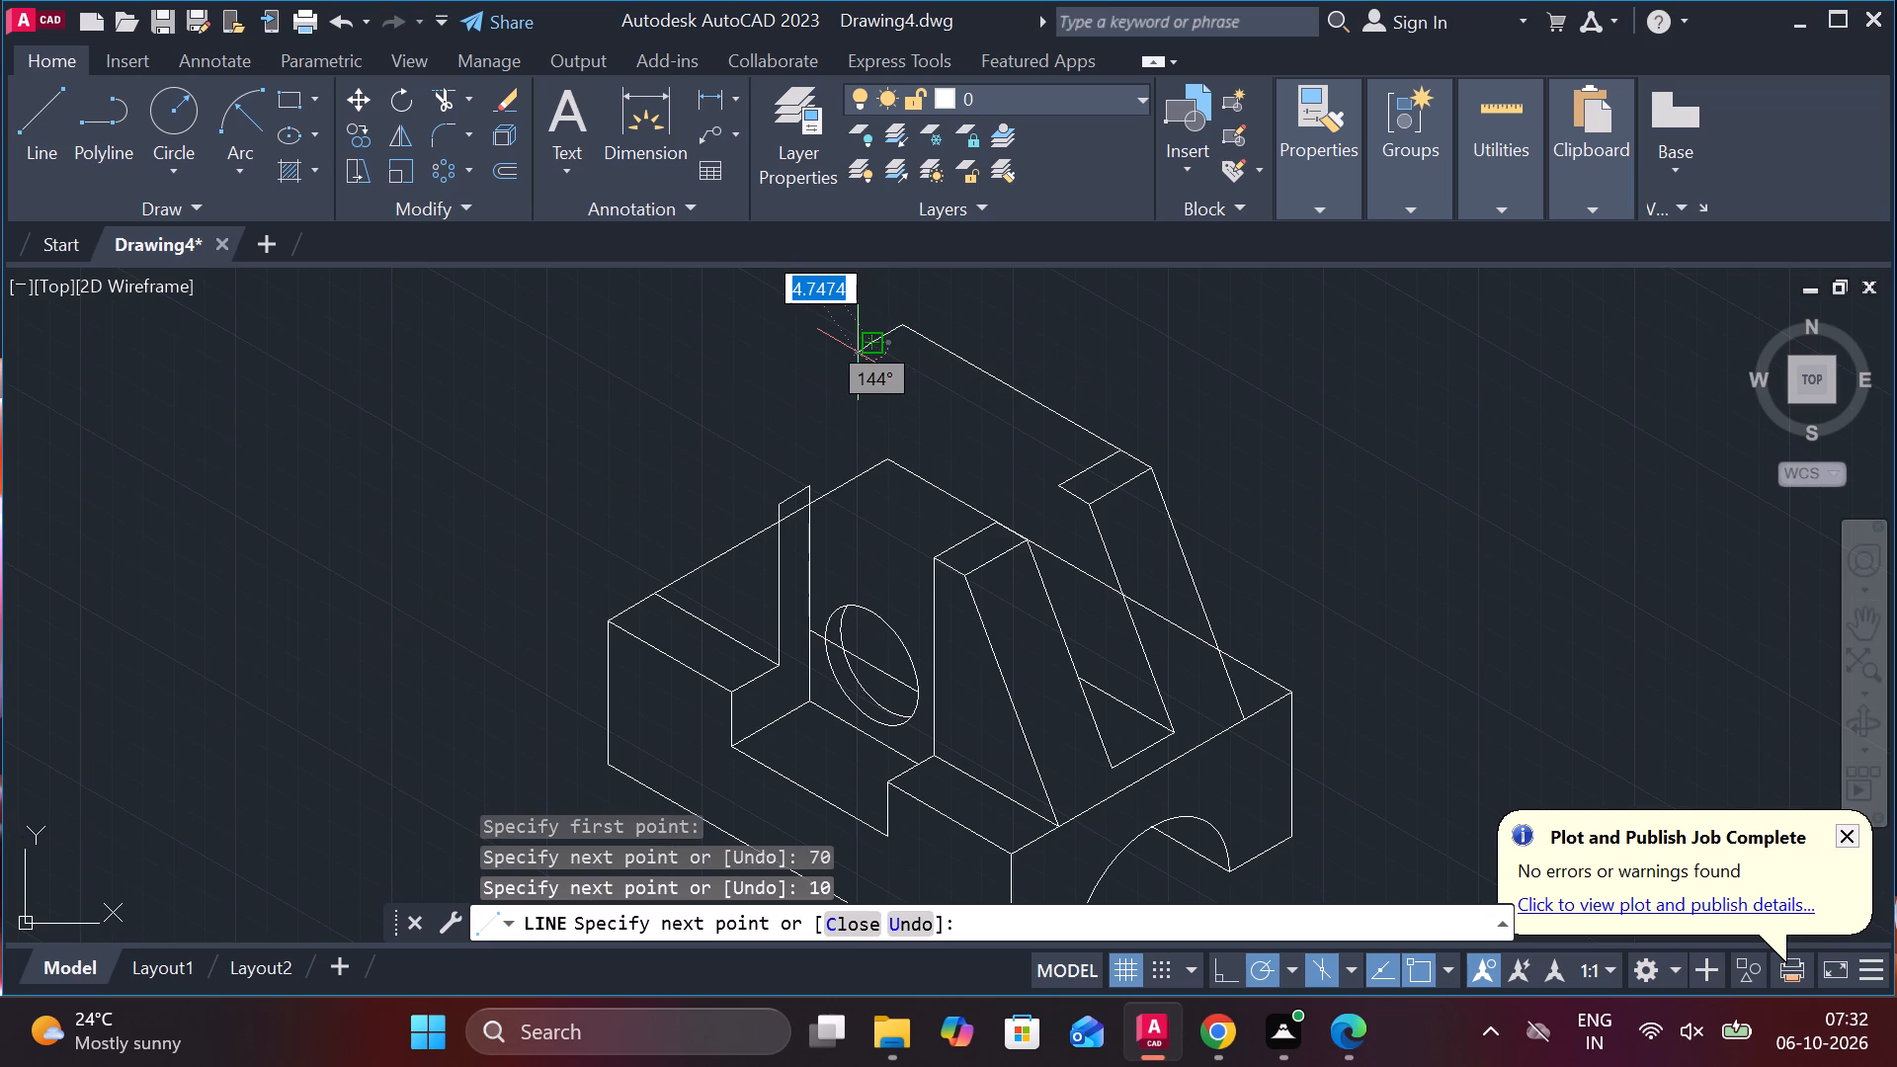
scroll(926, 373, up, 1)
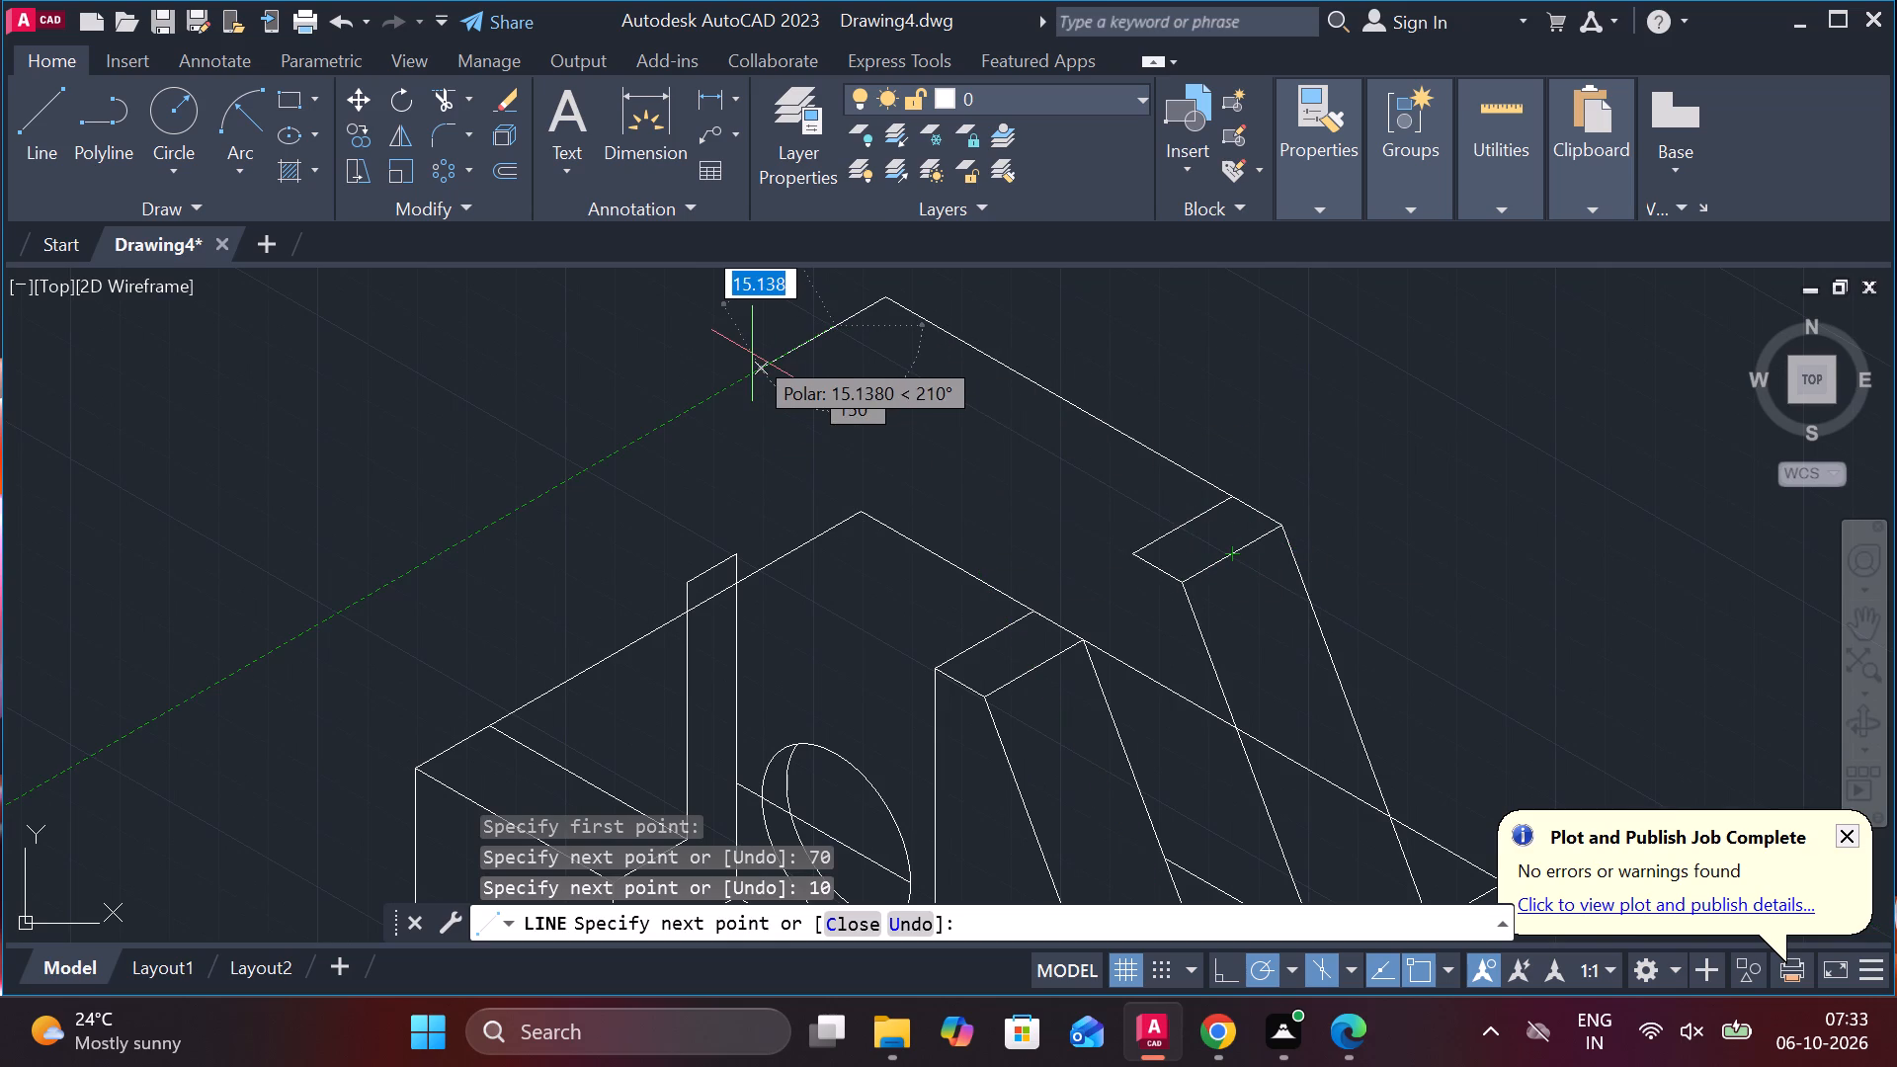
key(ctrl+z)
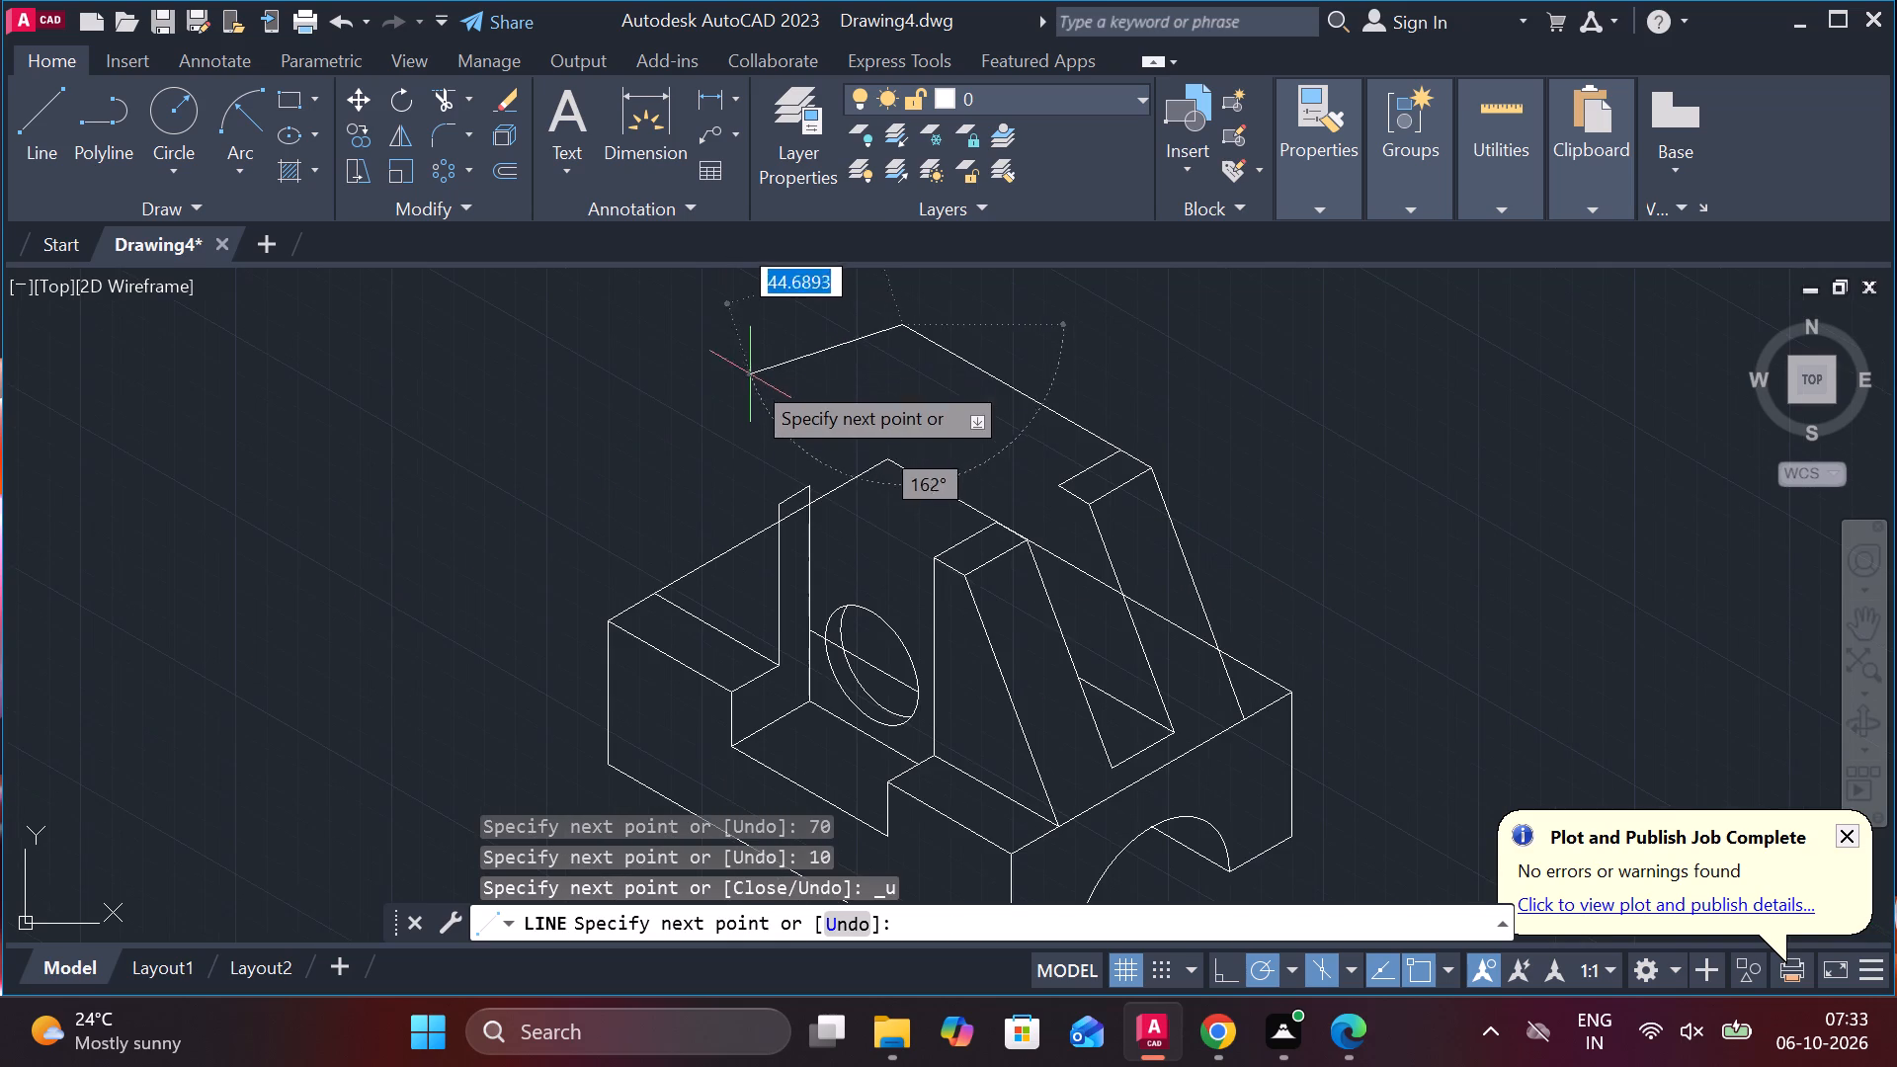
Continue with lines of 20 at 210° and 10 at 330°, then one at 30° to just past the 70-unit line.
key(2)
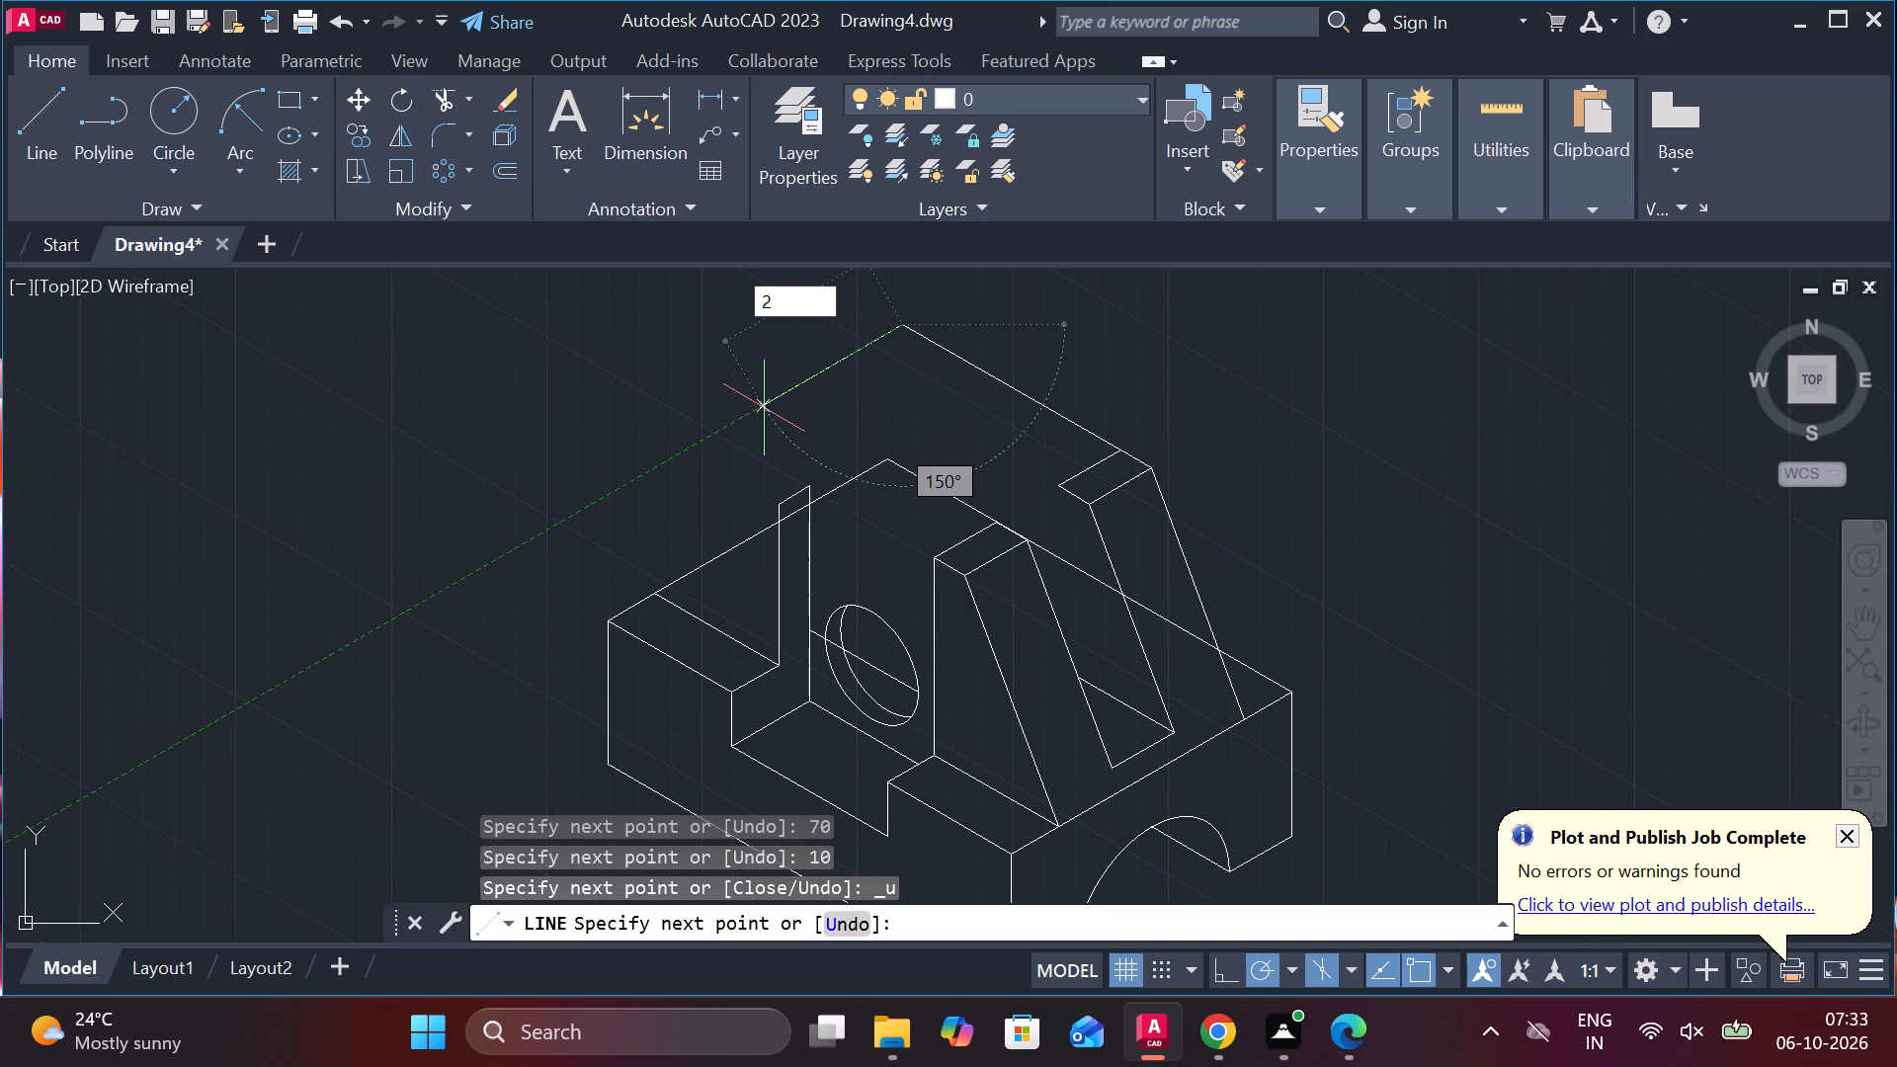
key(0)
key(Return)
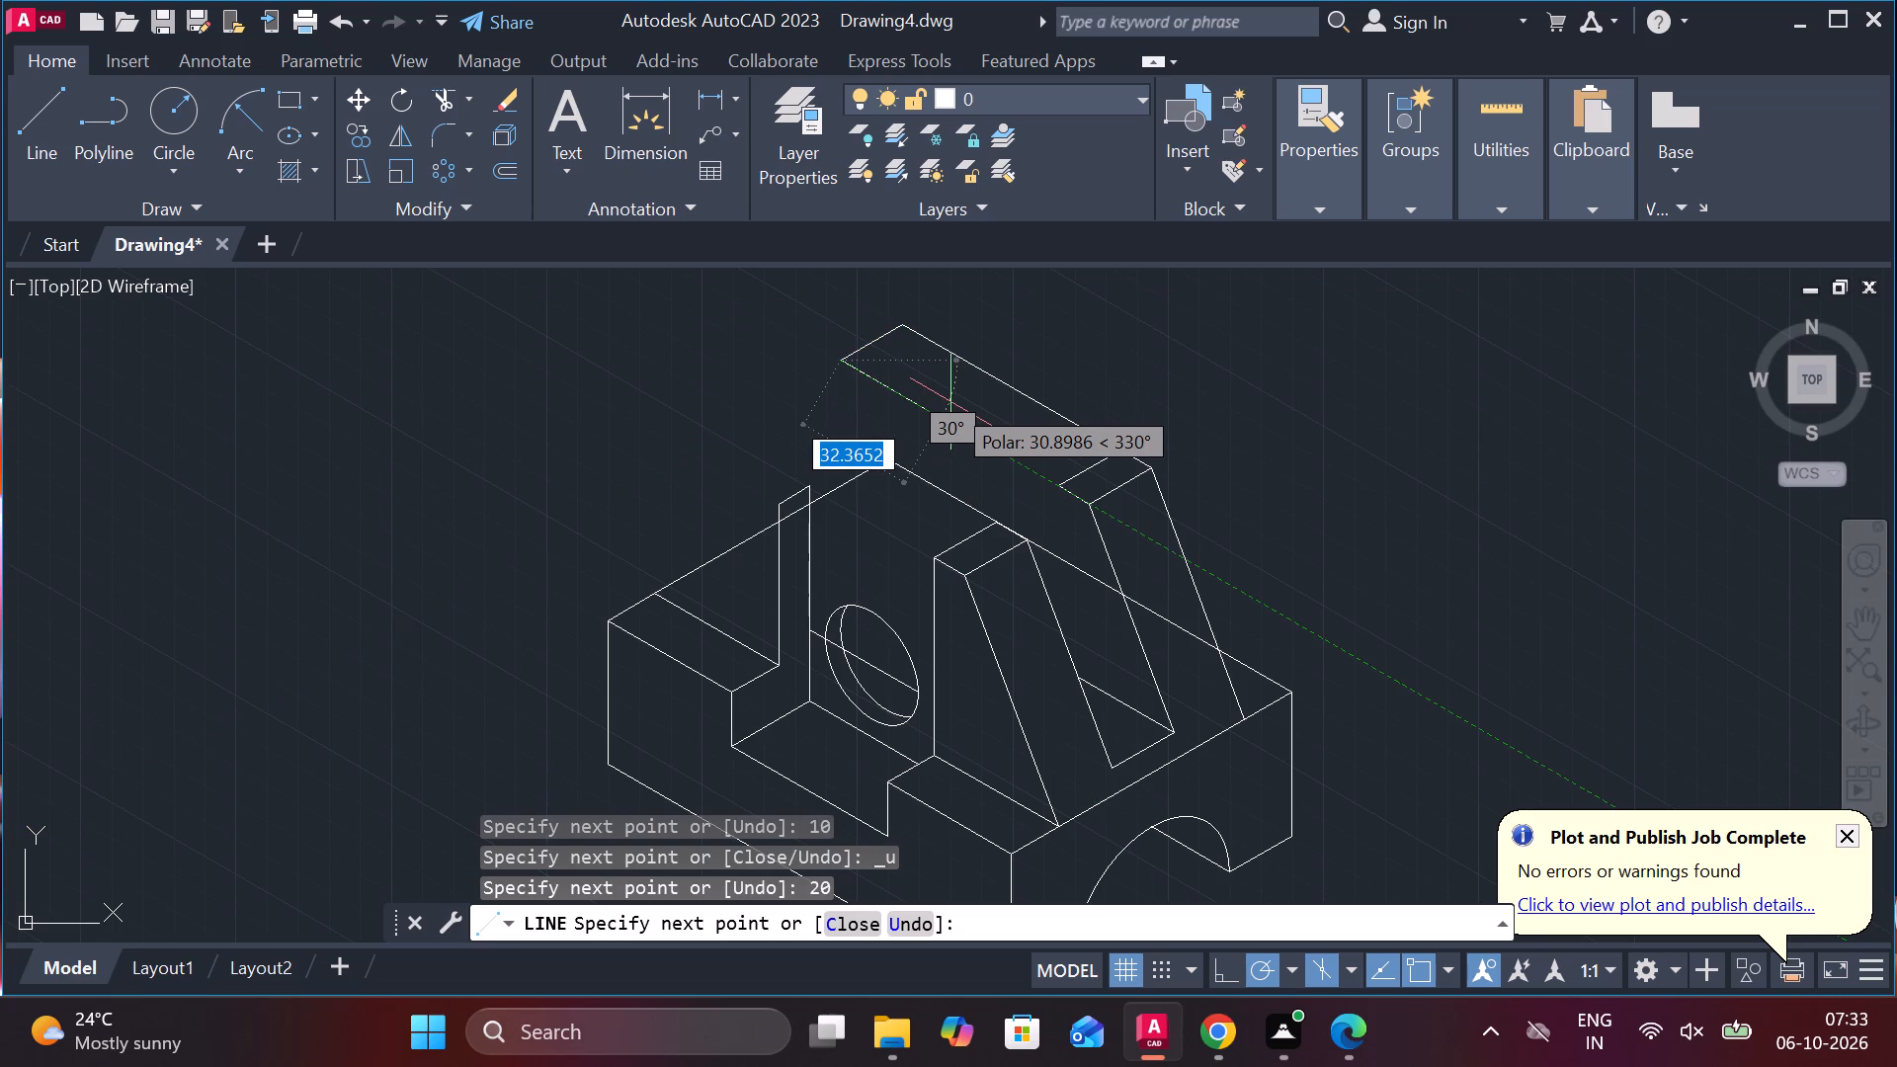
key(1)
key(0)
key(Return)
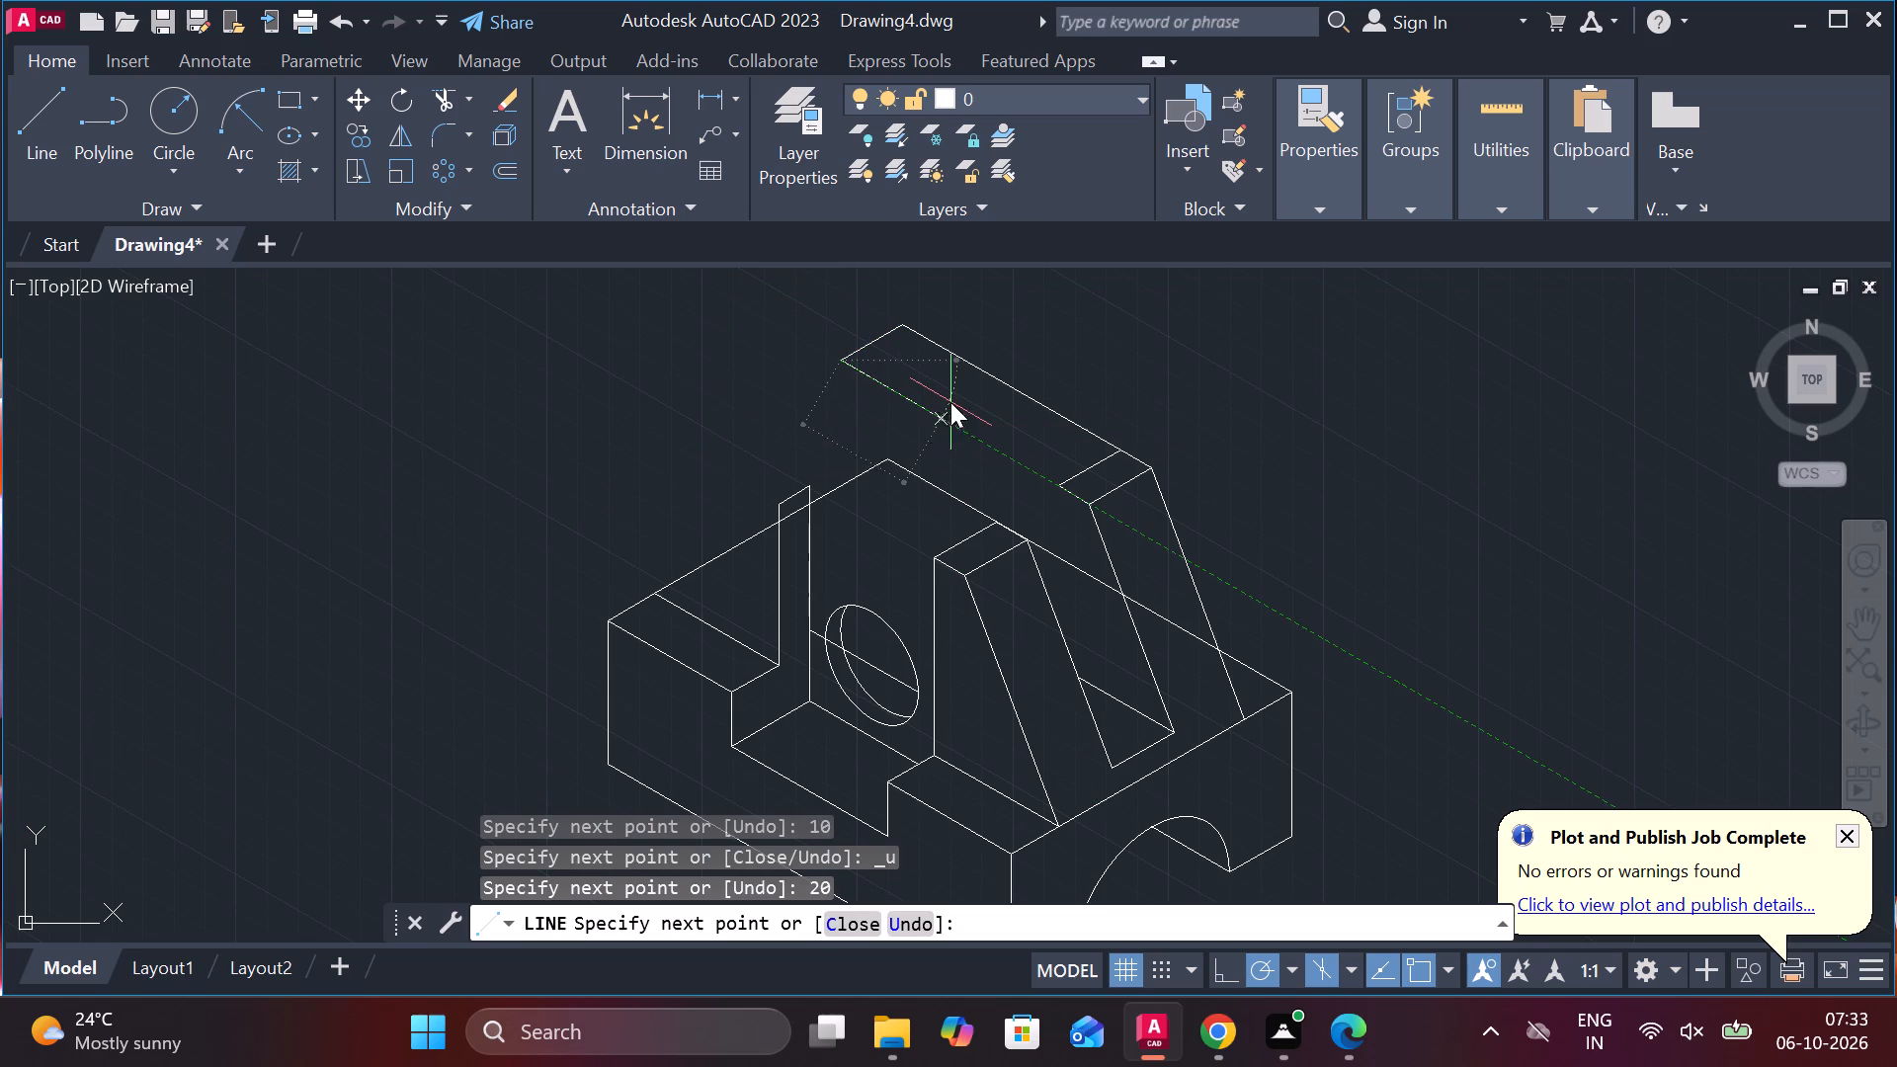
scroll(969, 309, up, 2)
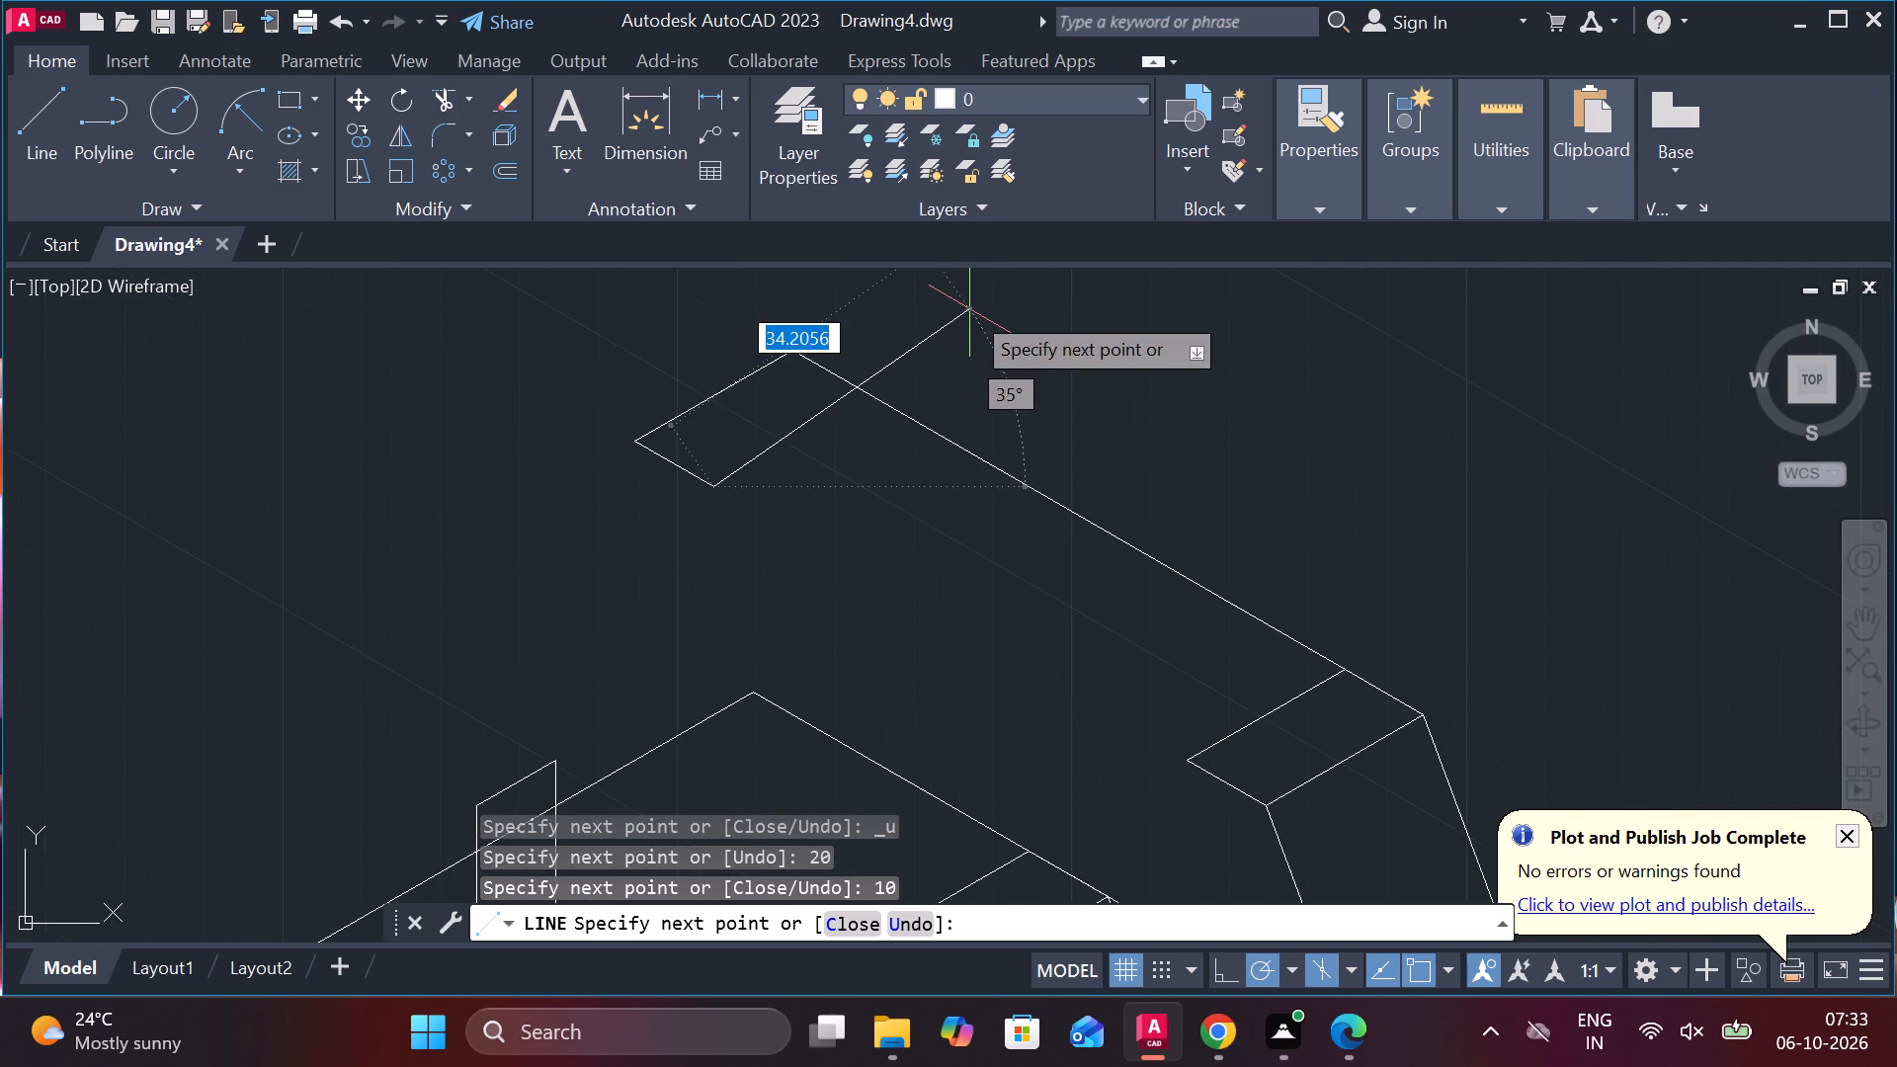
click(904, 365)
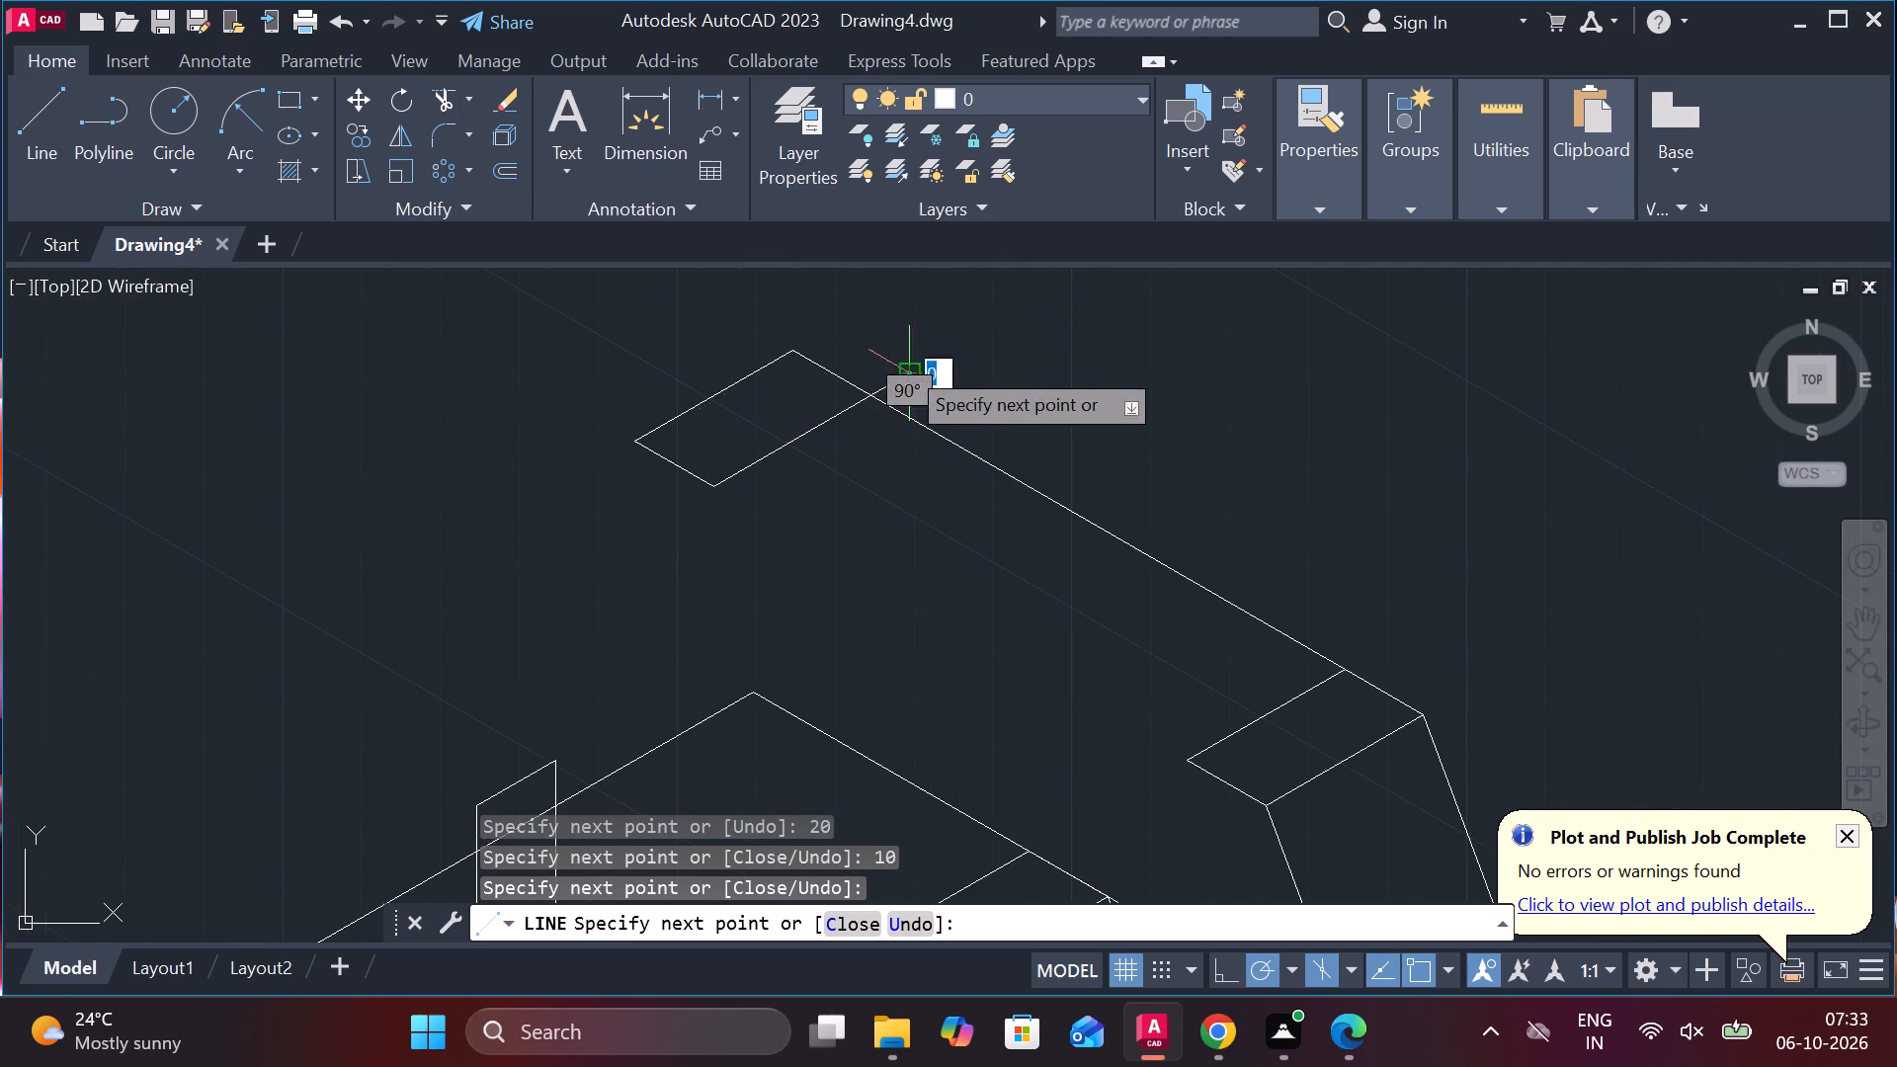
key(Escape)
Trim the line end that overruns the 70-unit line at the new 20 by 10 top face.
text(TR)
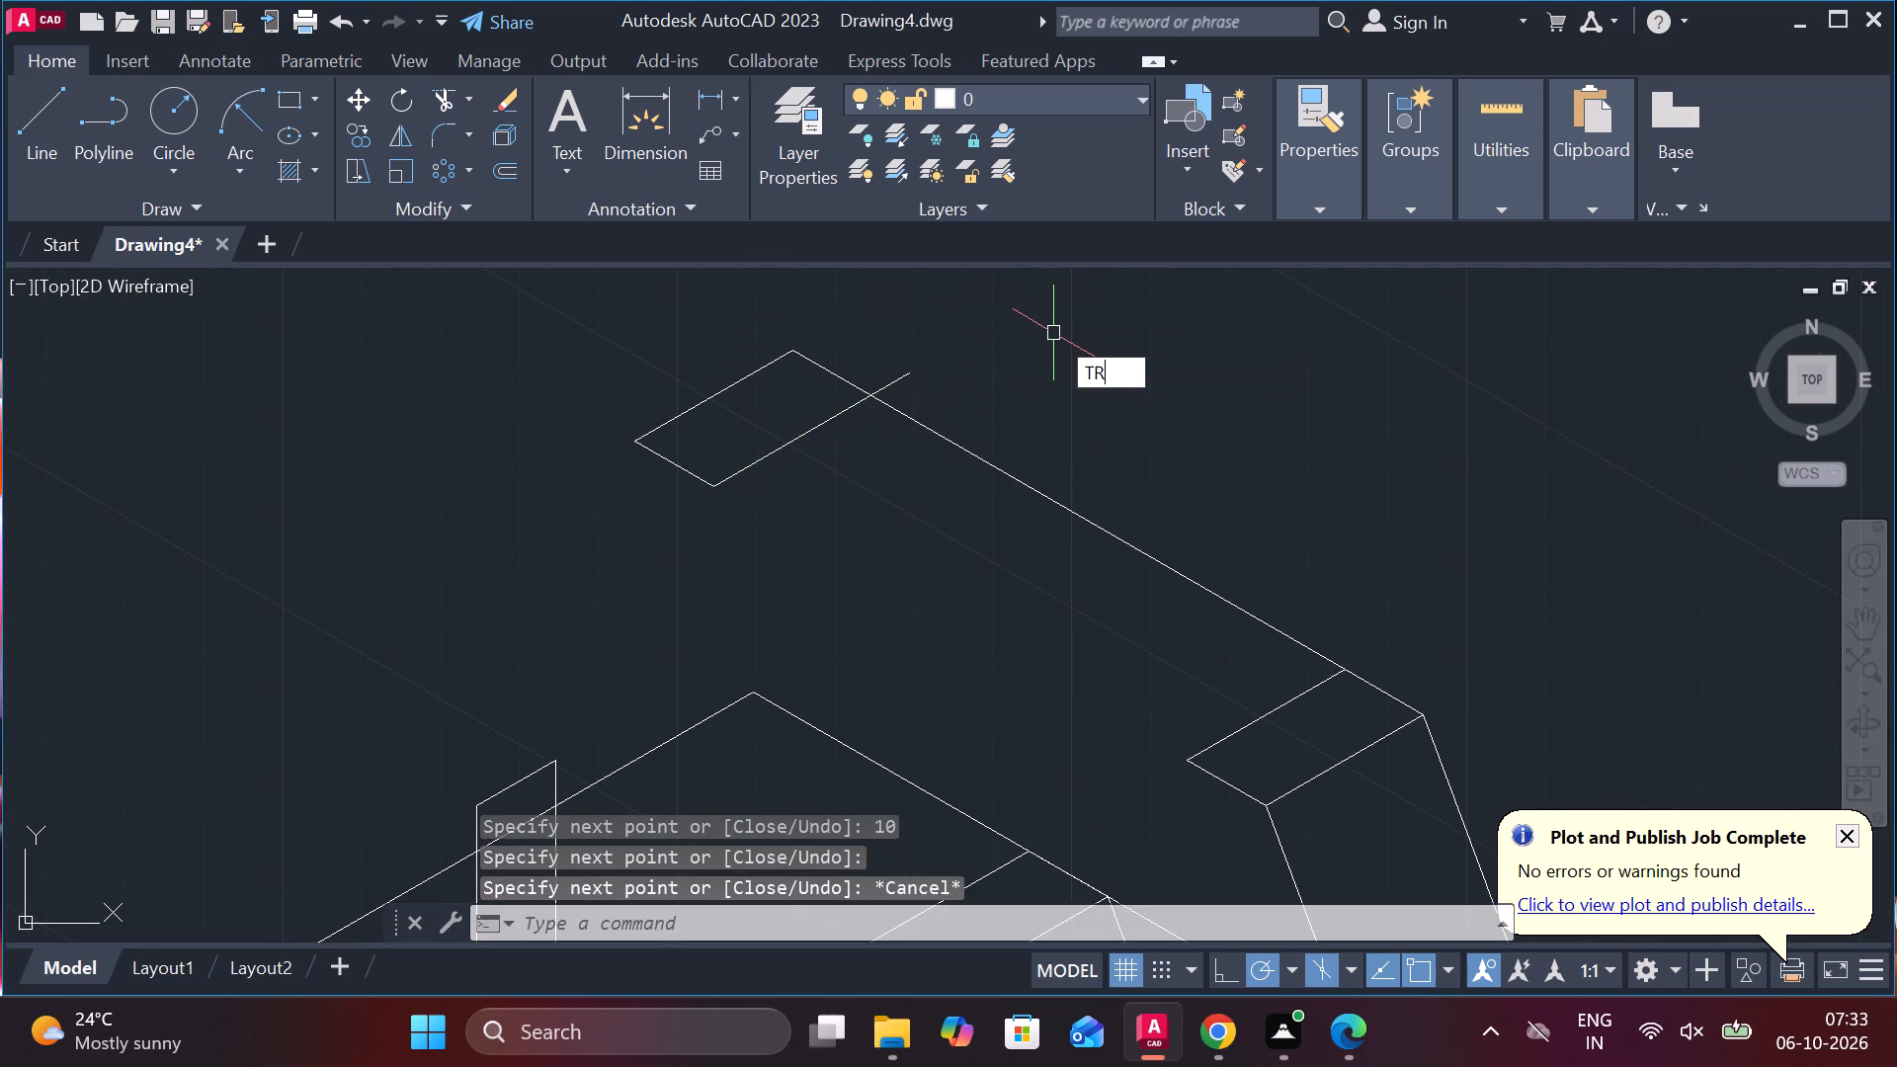
key(space)
click(885, 381)
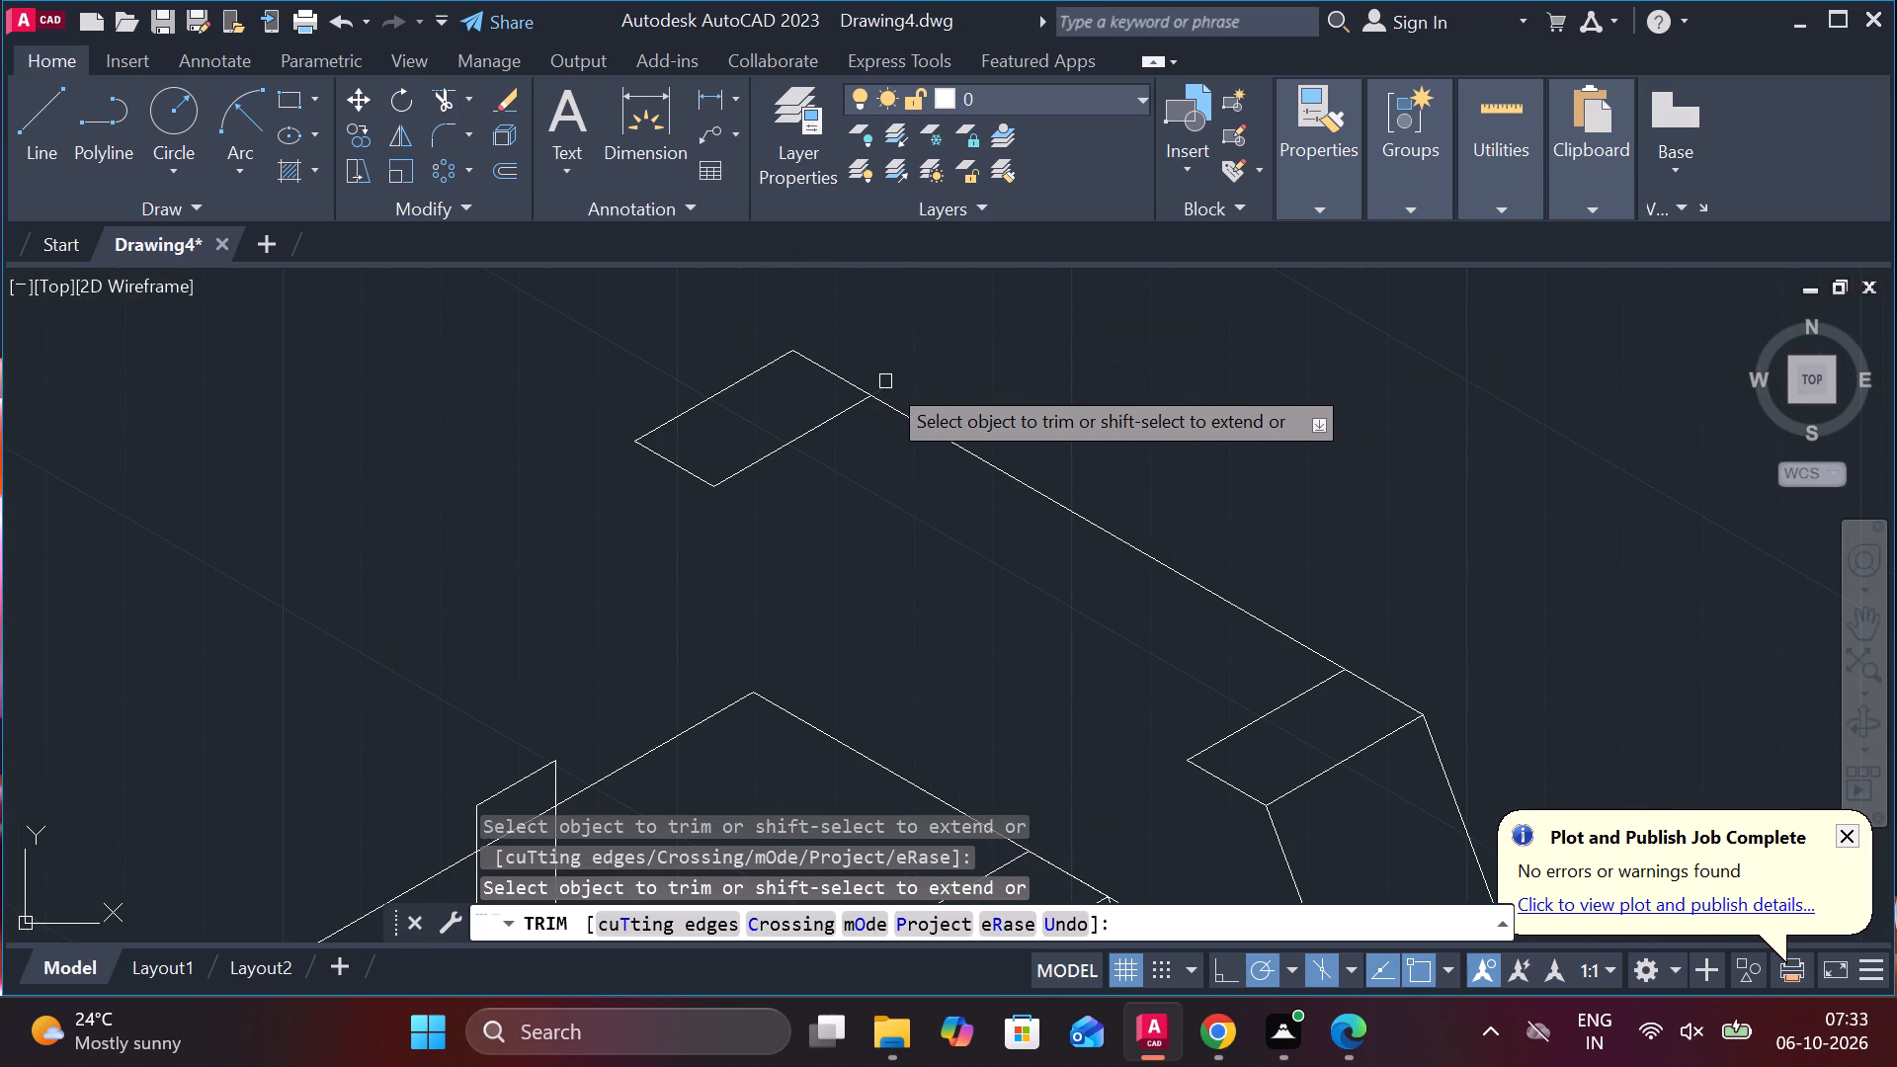
scroll(984, 358, down, 1)
scroll(947, 401, up, 2)
scroll(1000, 331, down, 3)
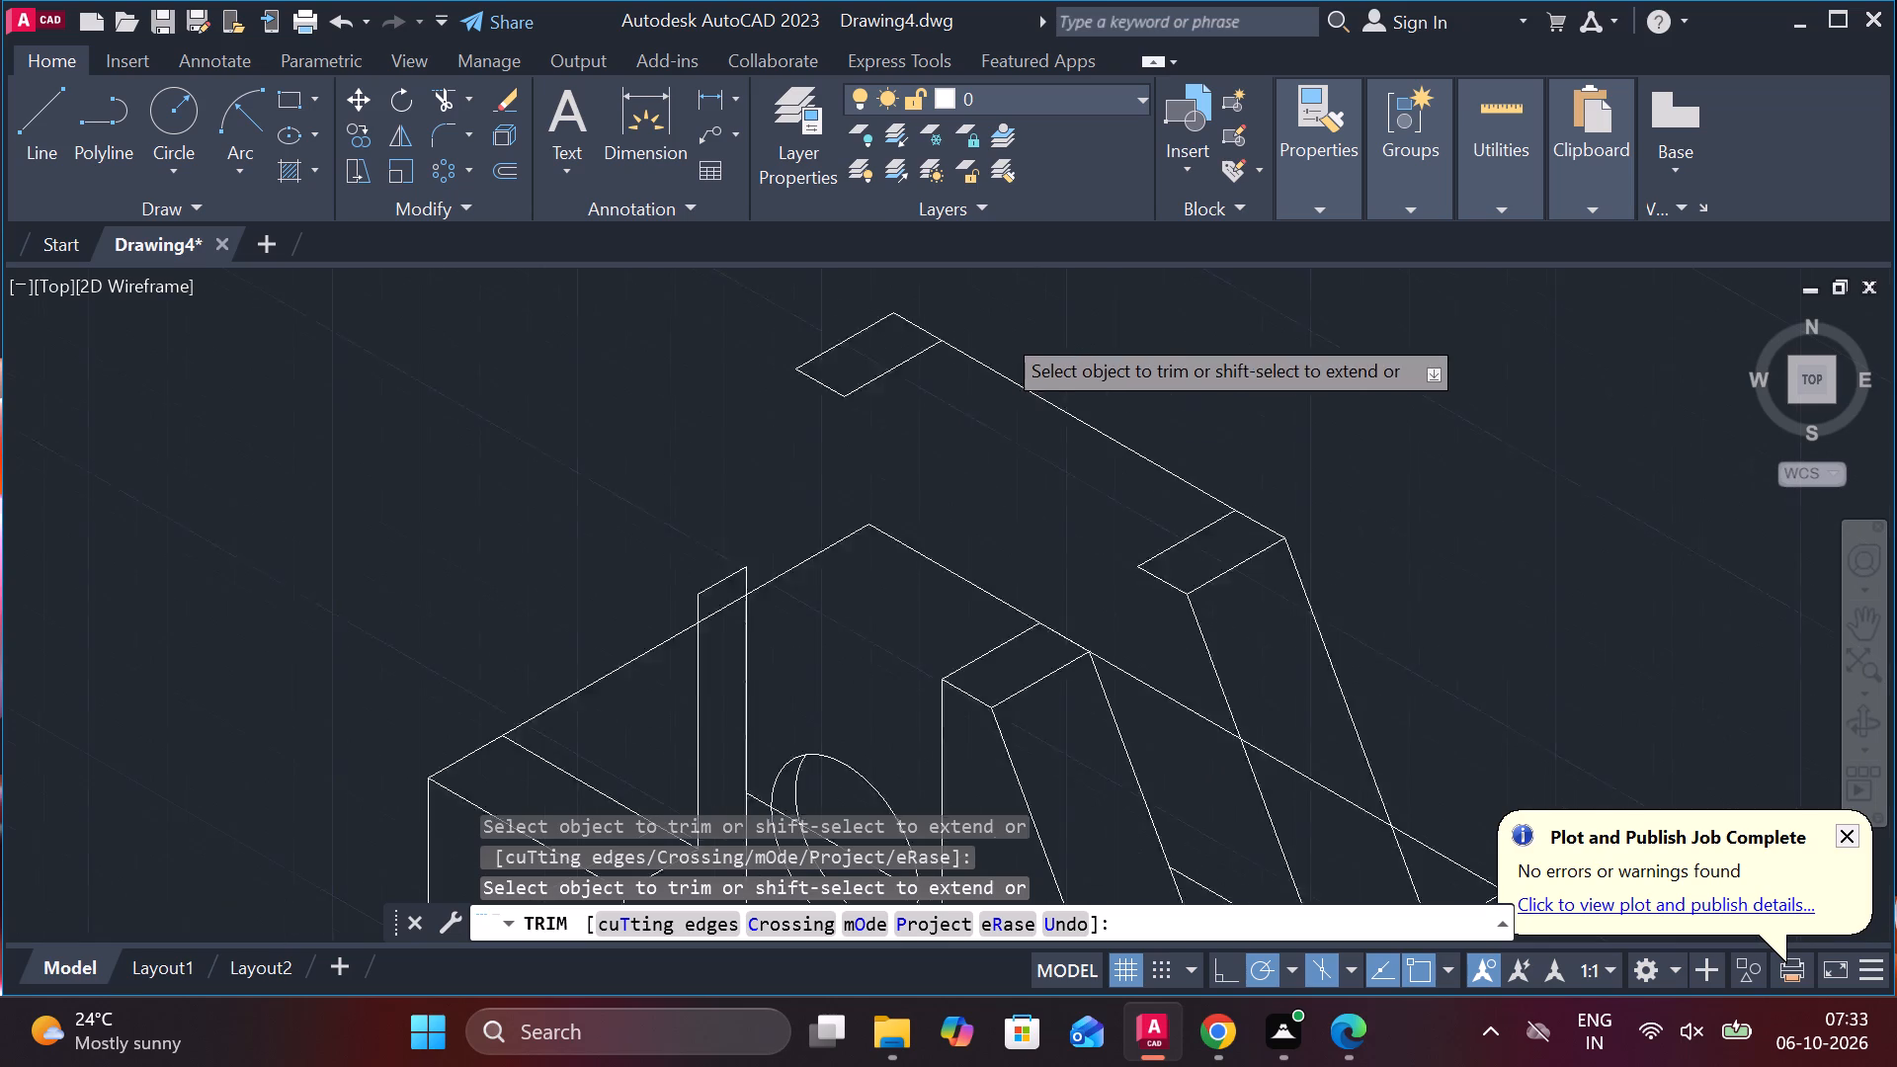
key(Escape)
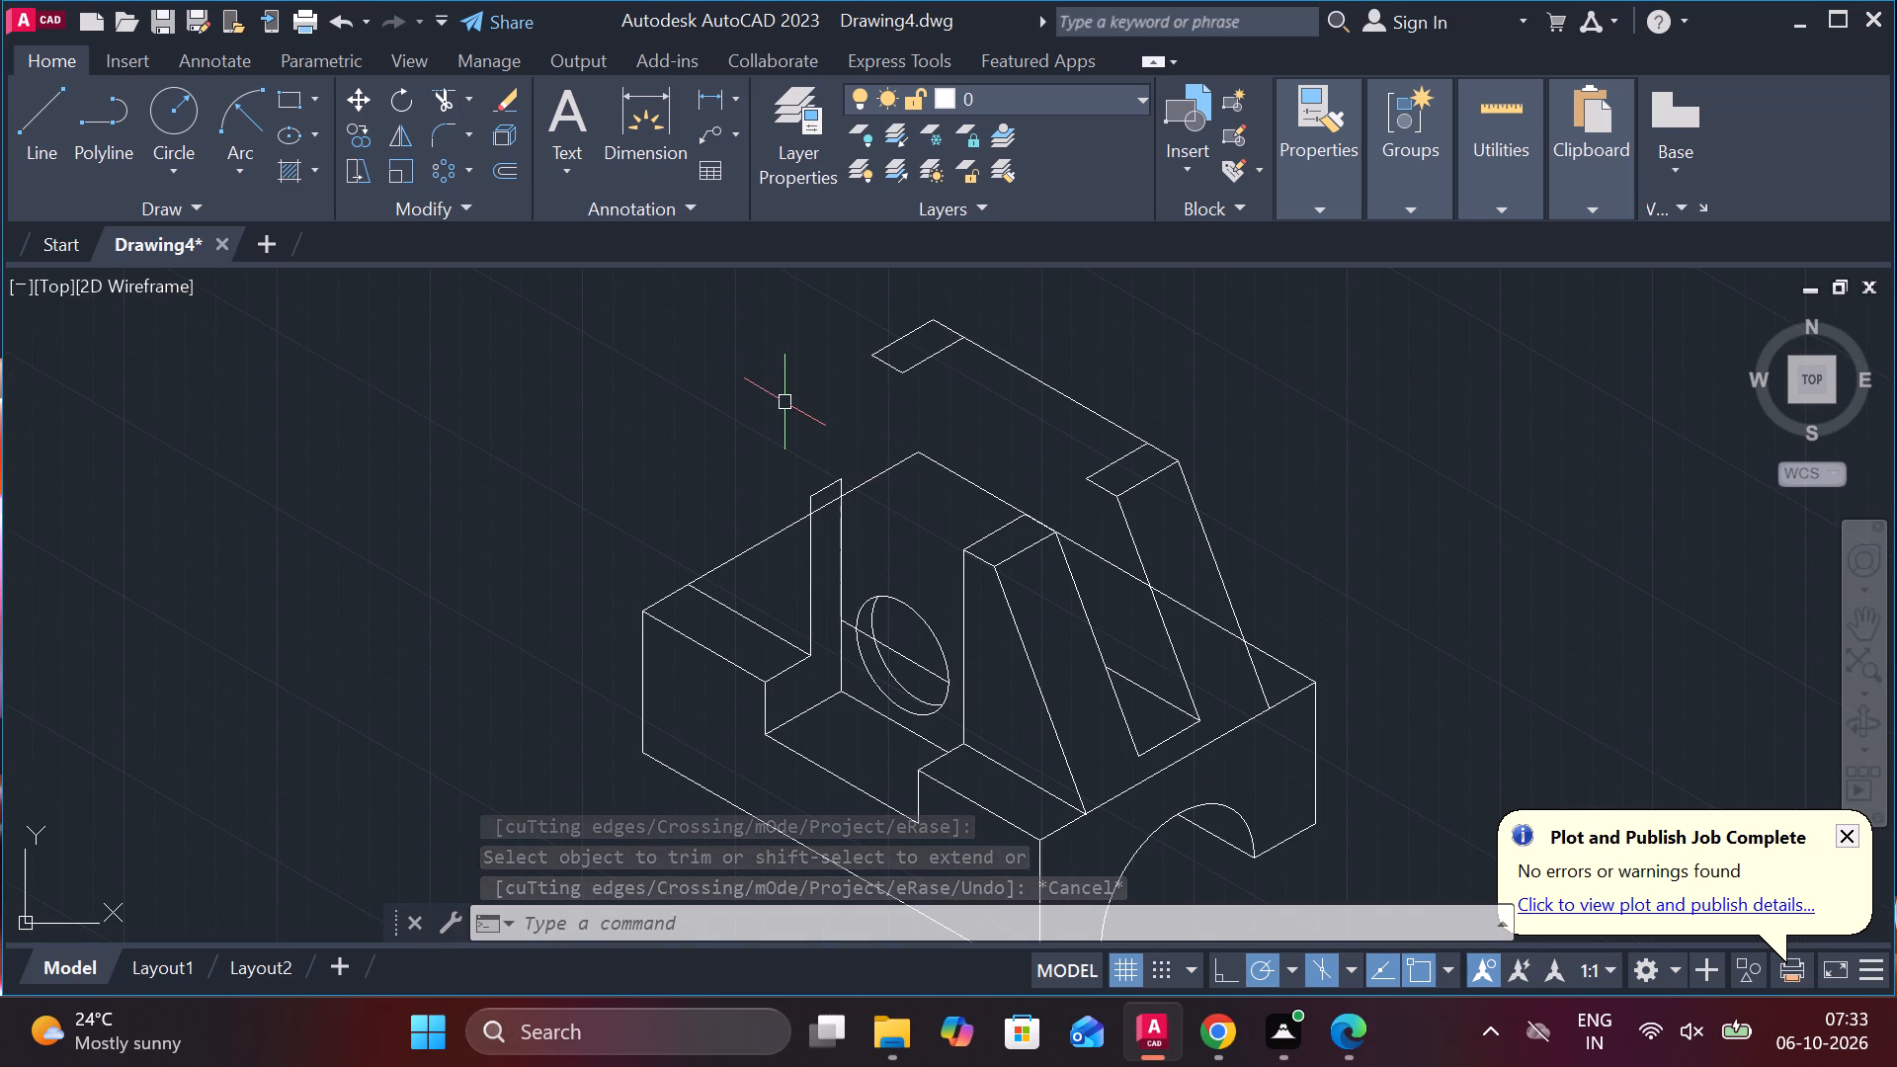
From the top face's outer corner, draw lines of 40 at 210°, 10 at 330° and 20 at 30°, then one at 150° past the 40-unit line.
middle_drag(807, 346, 803, 418)
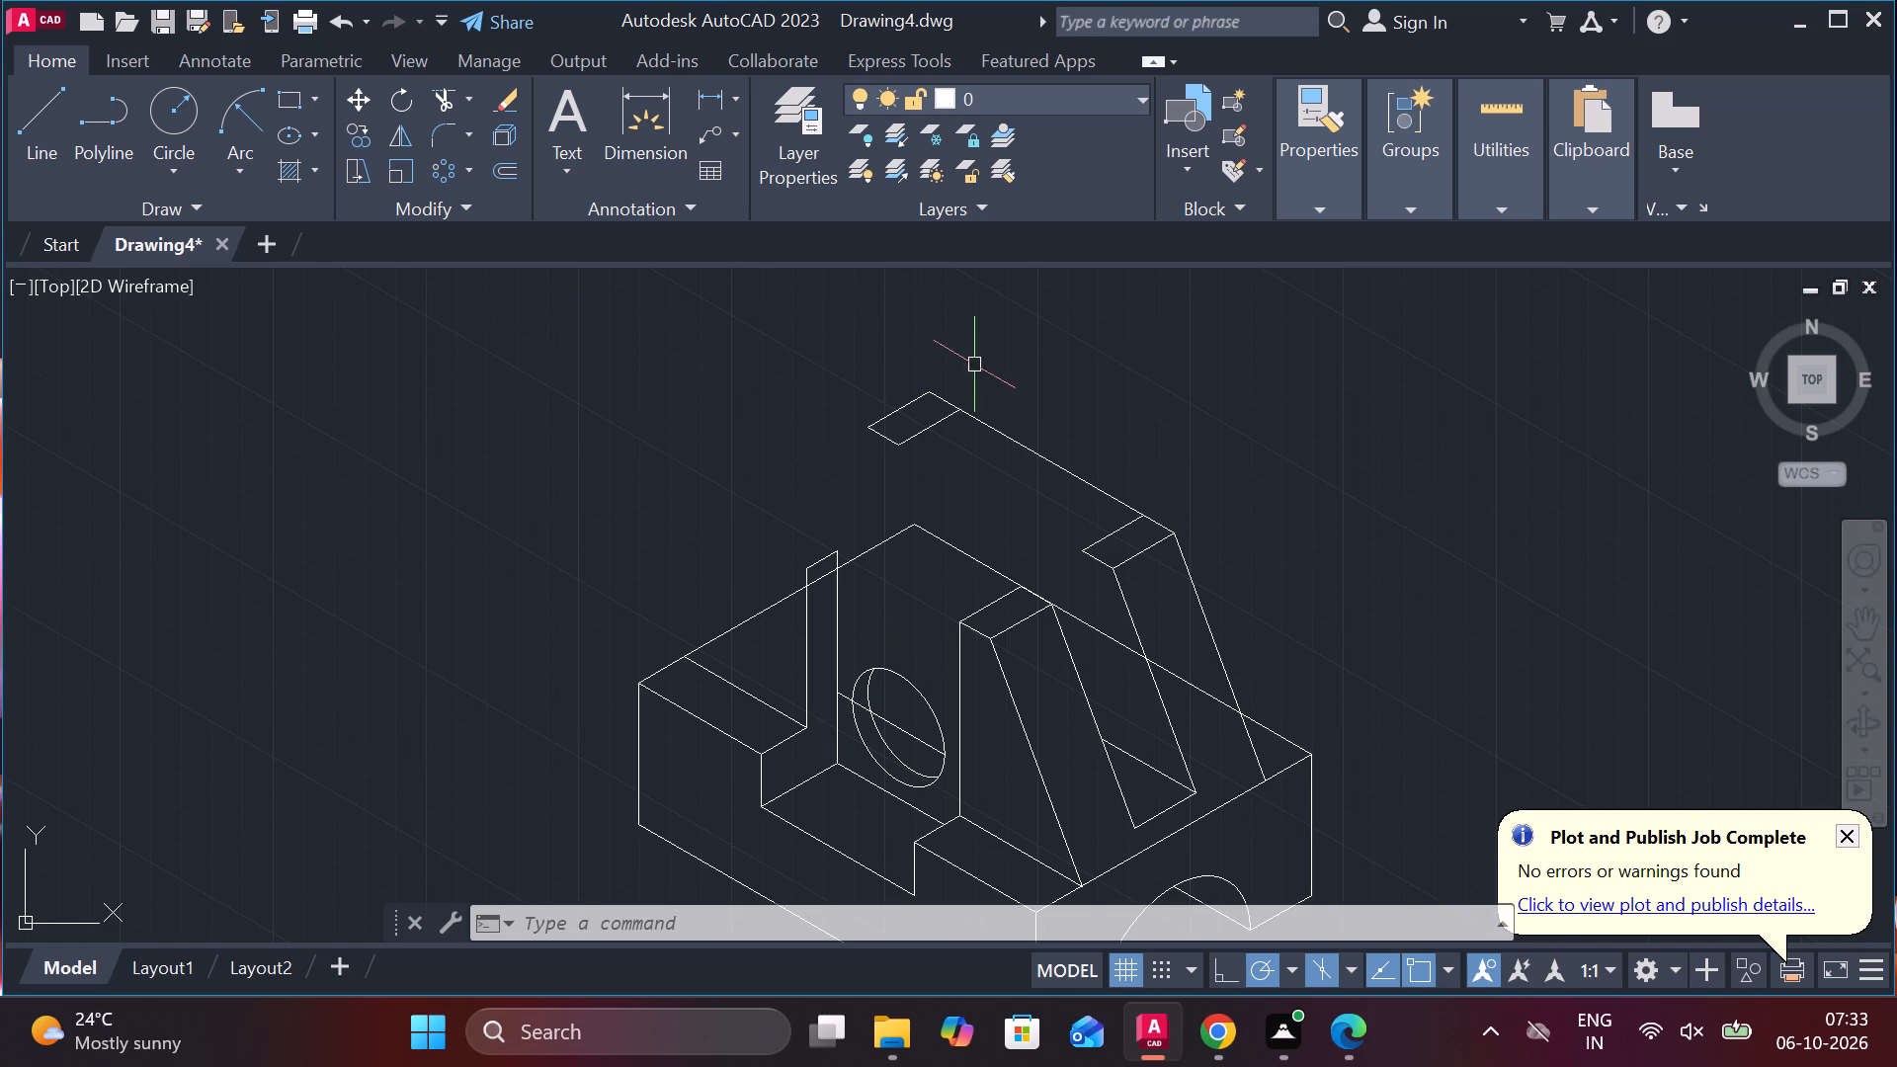
scroll(966, 380, up, 1)
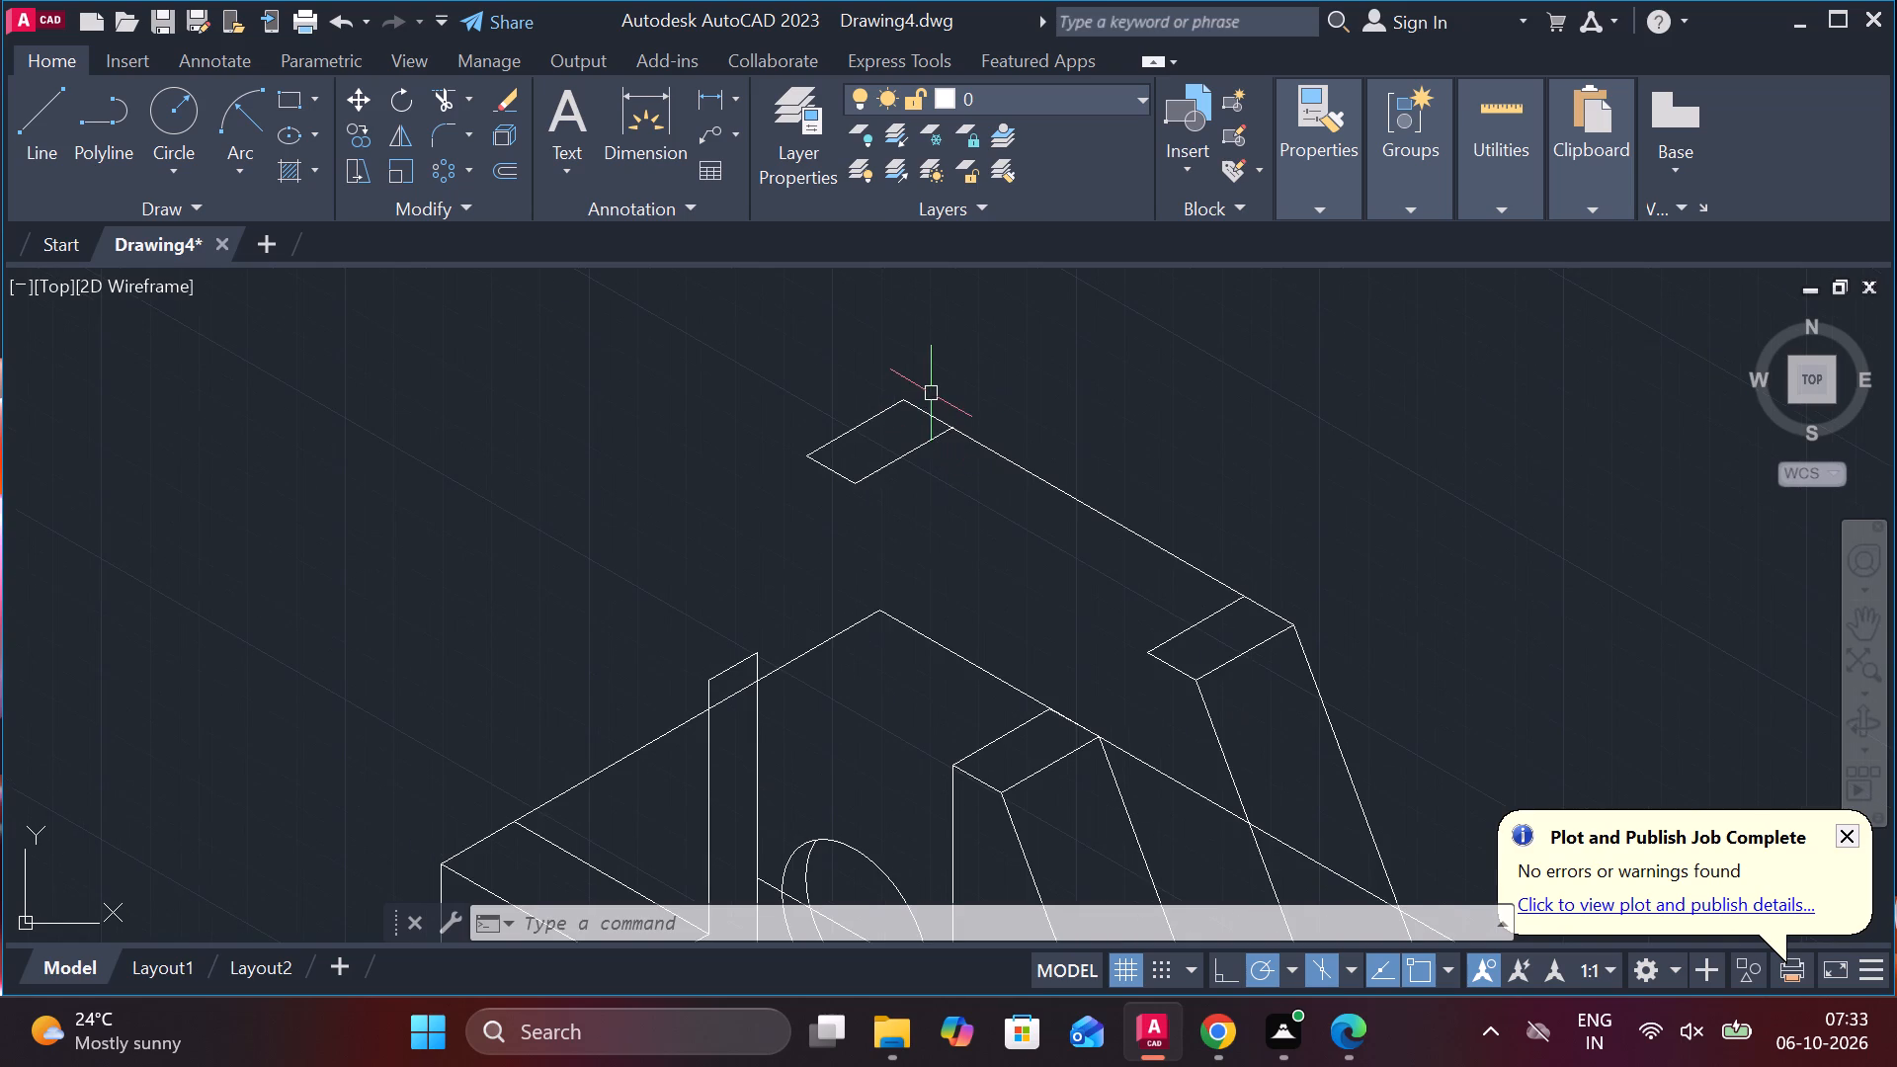
key(l)
key(Return)
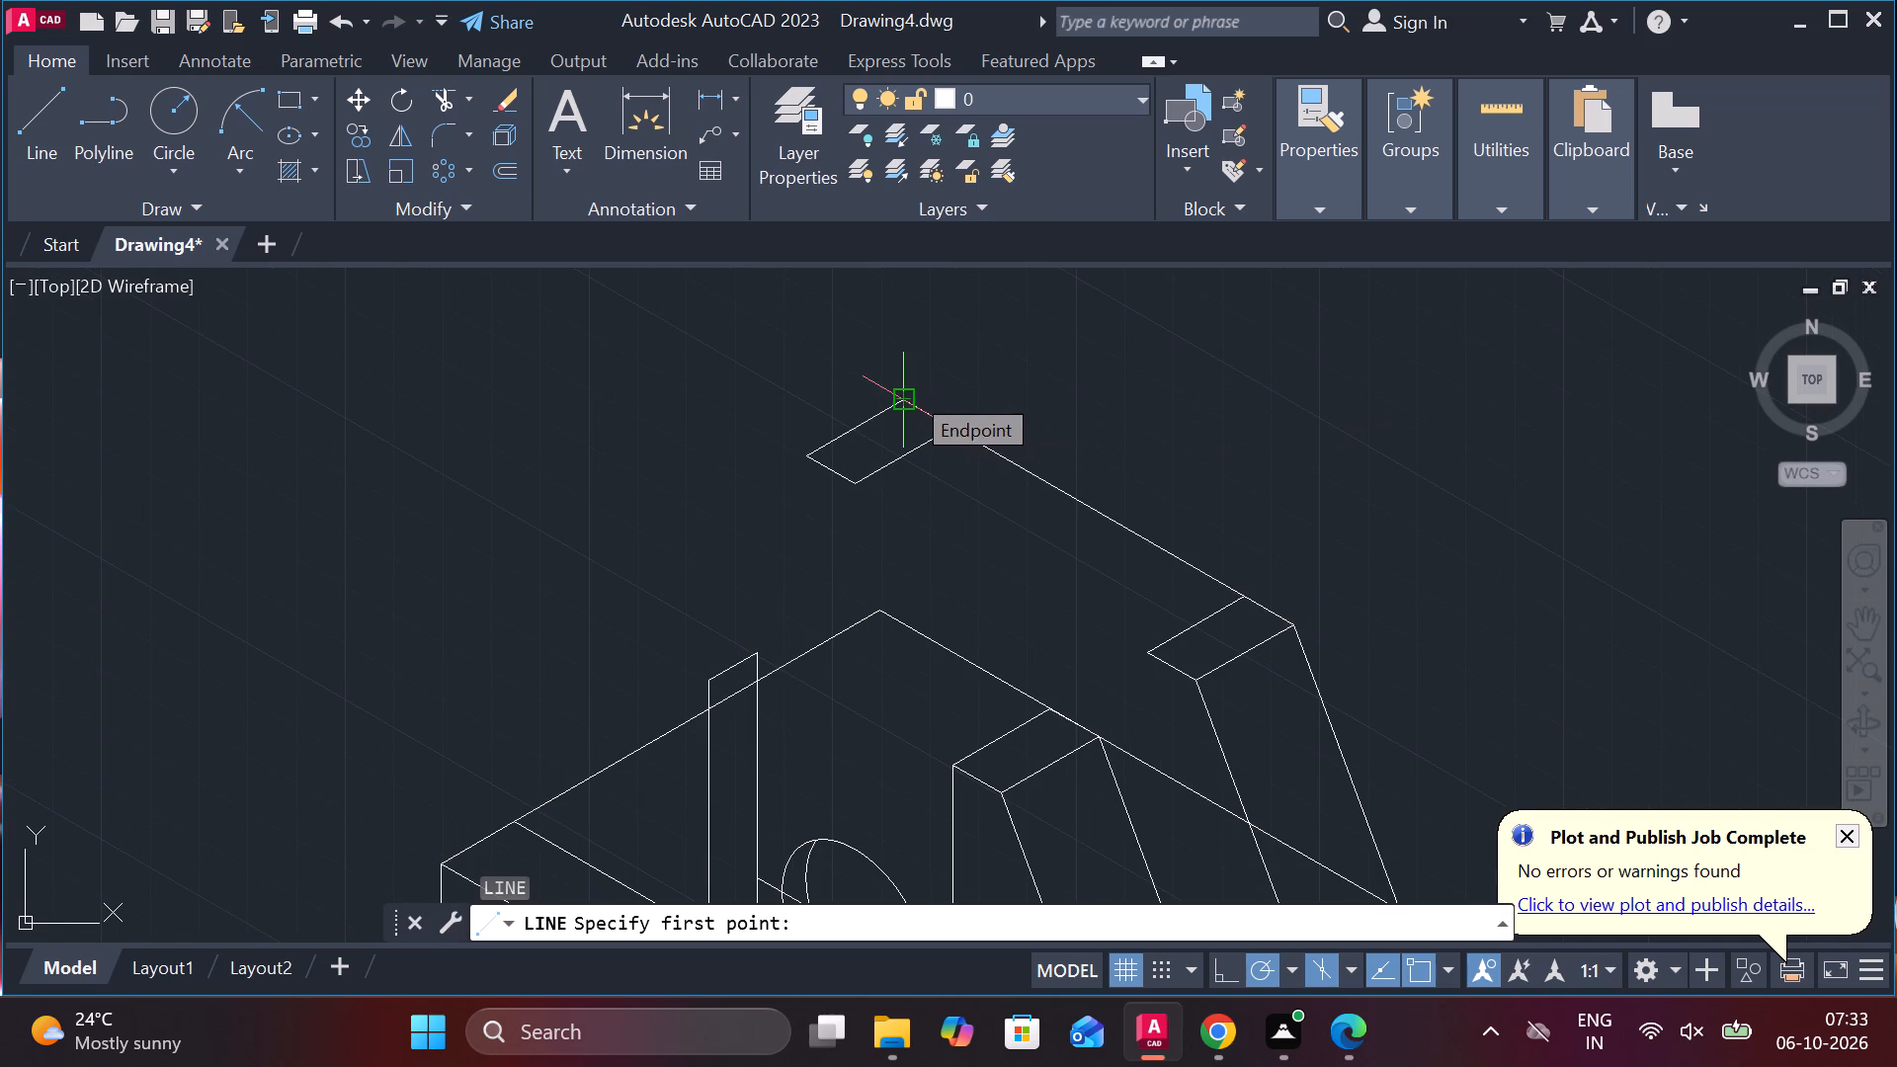
click(817, 456)
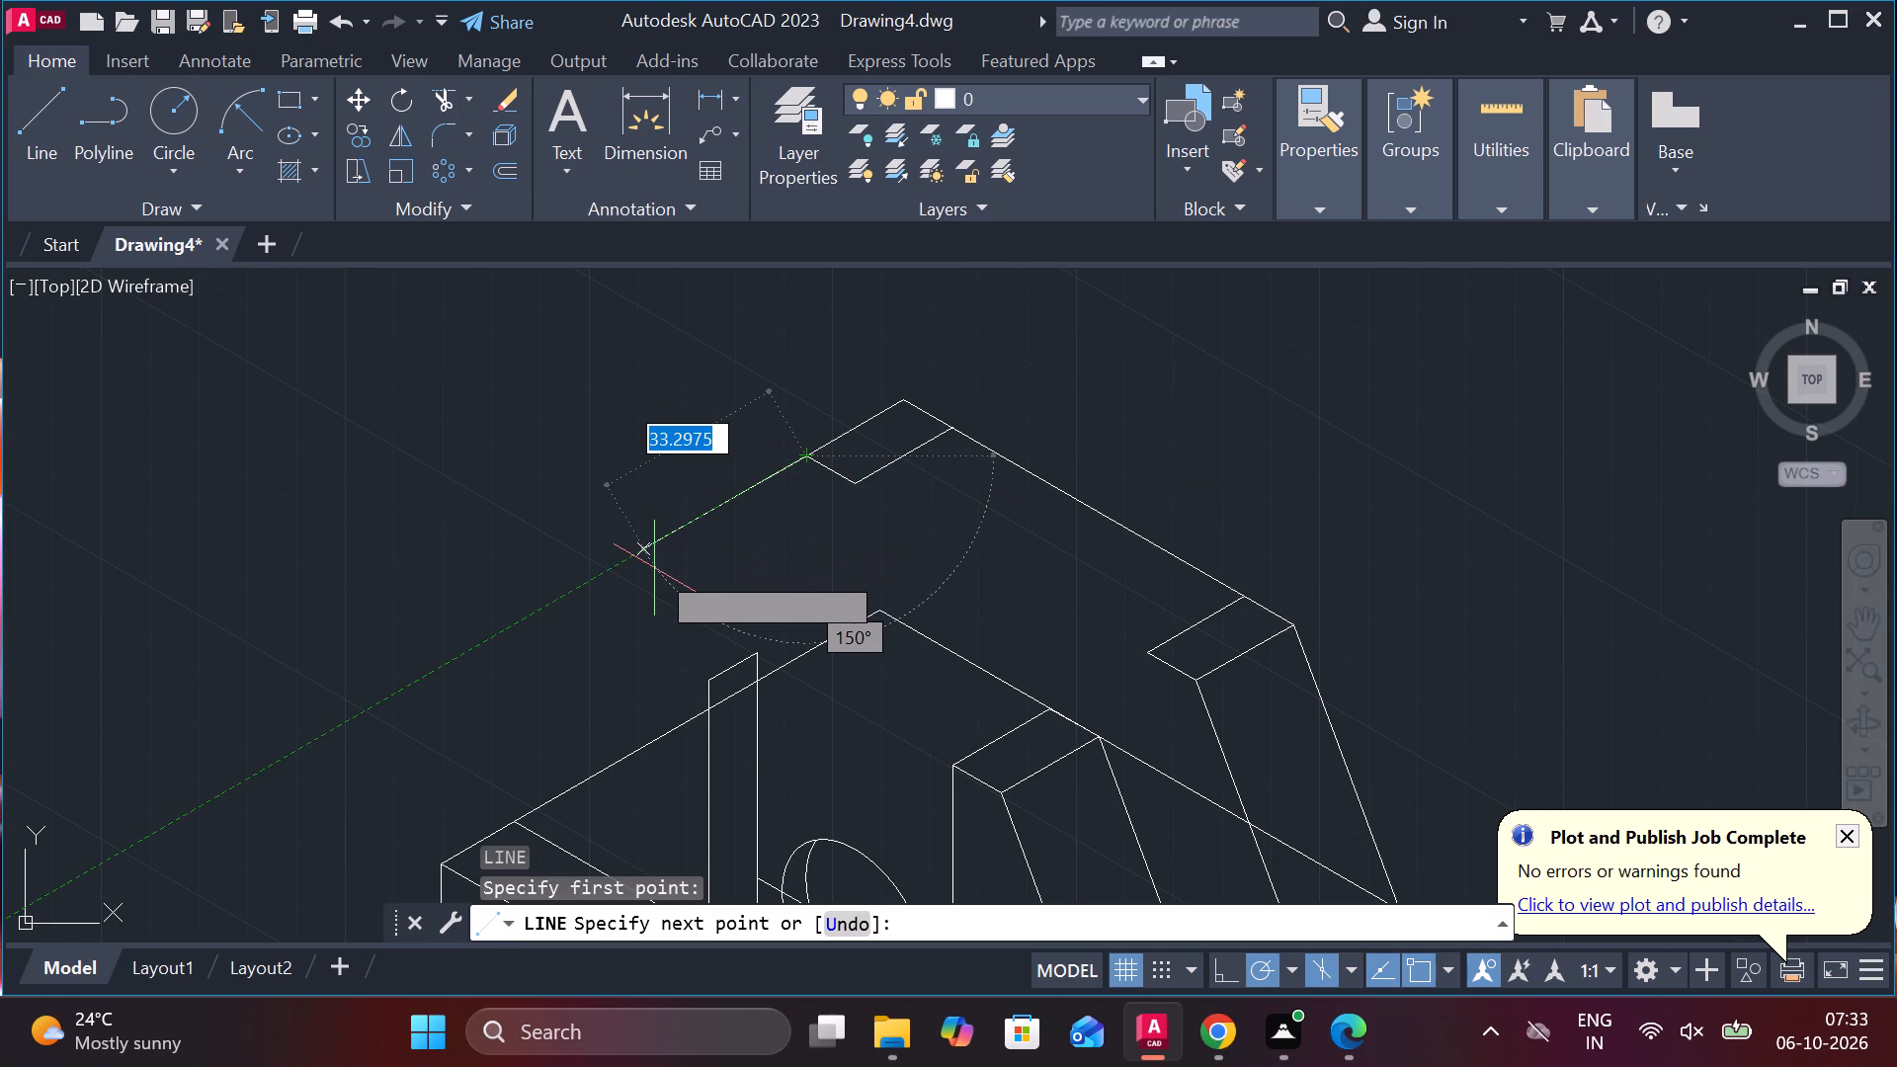
text(40)
key(Return)
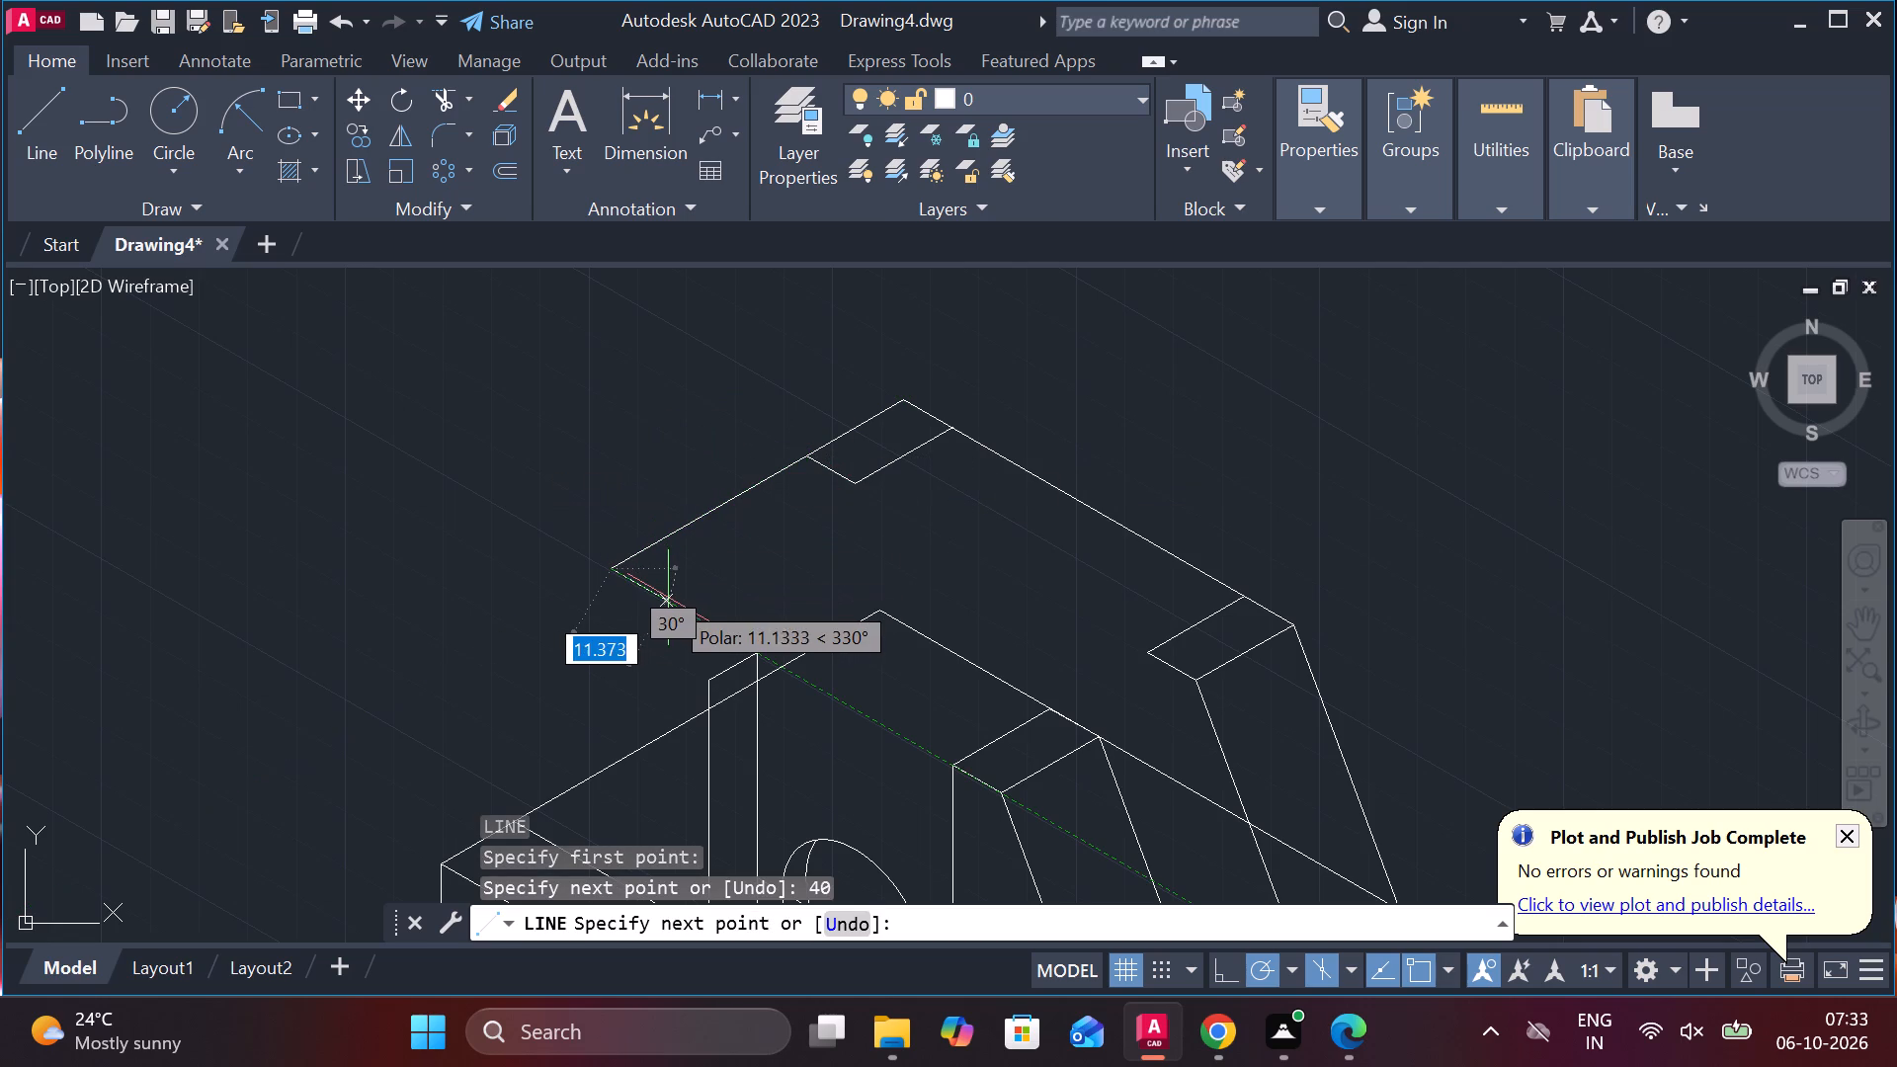
text(10)
key(Return)
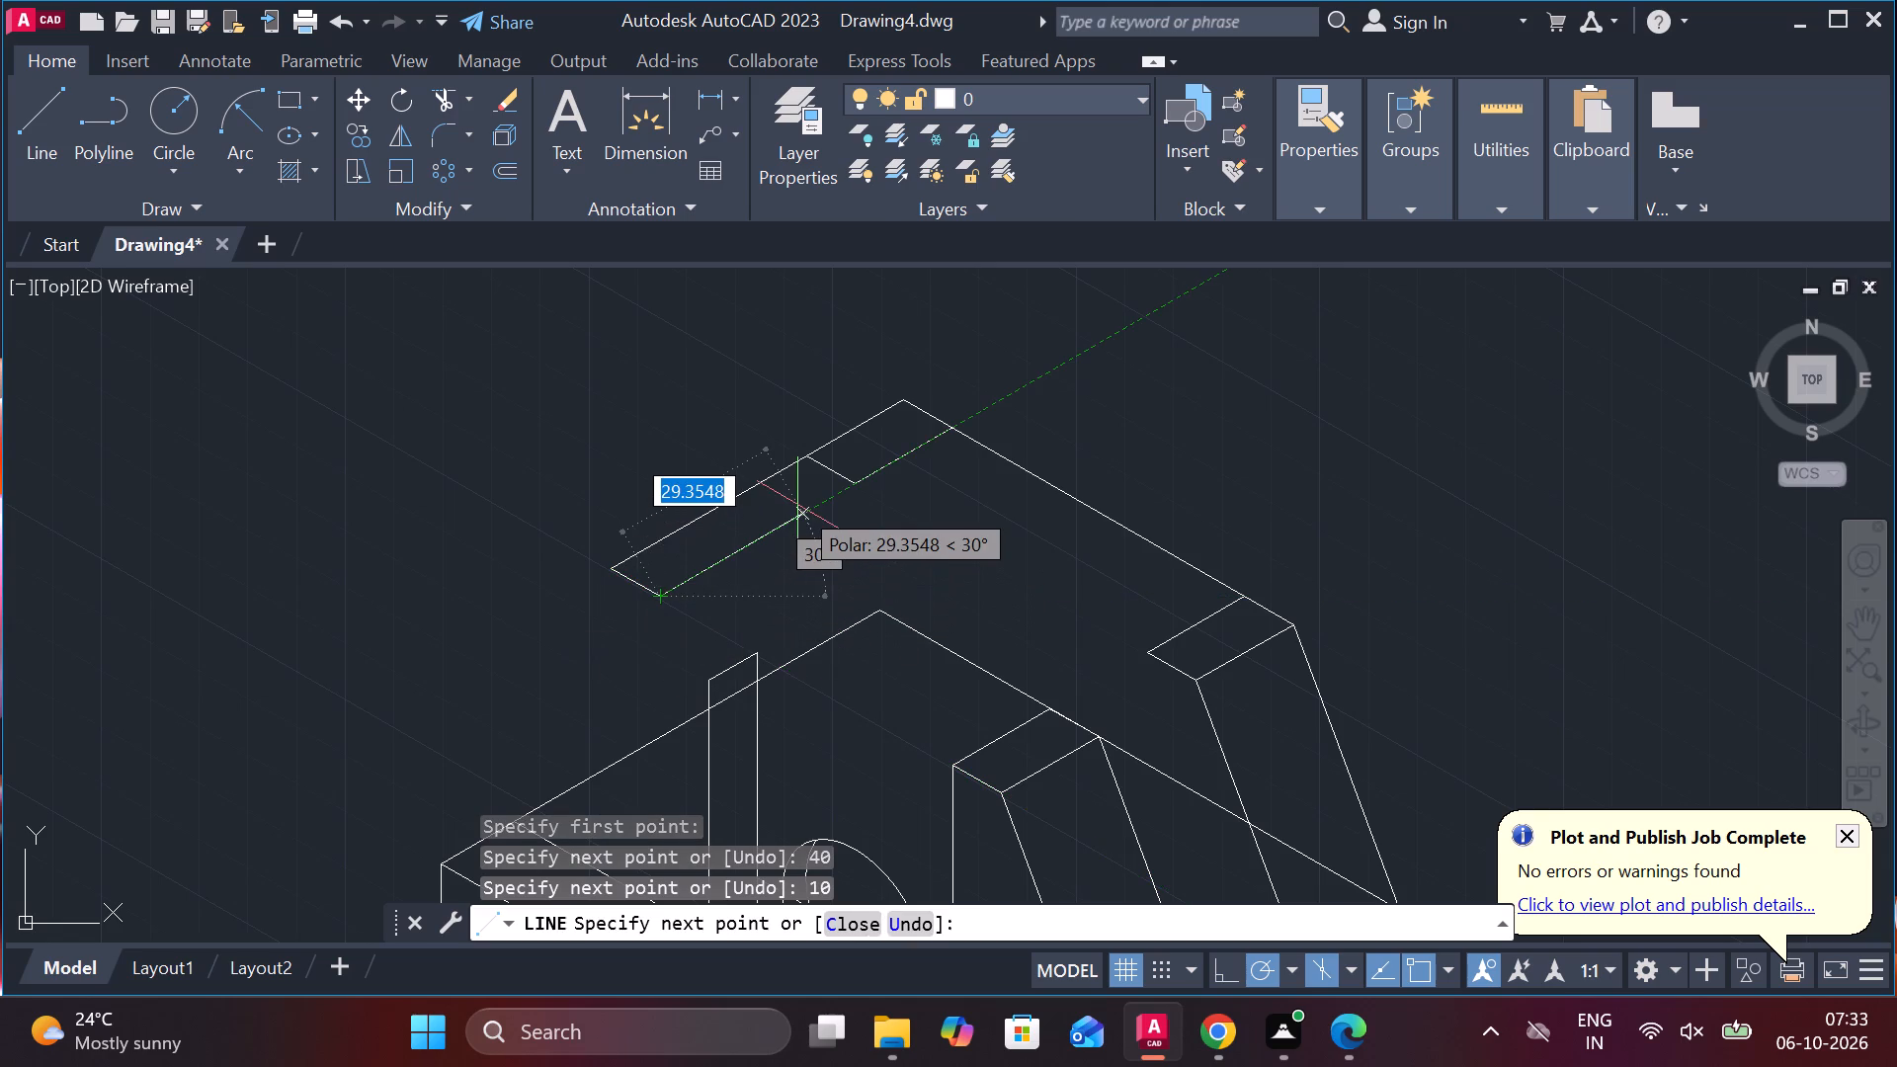
text(20)
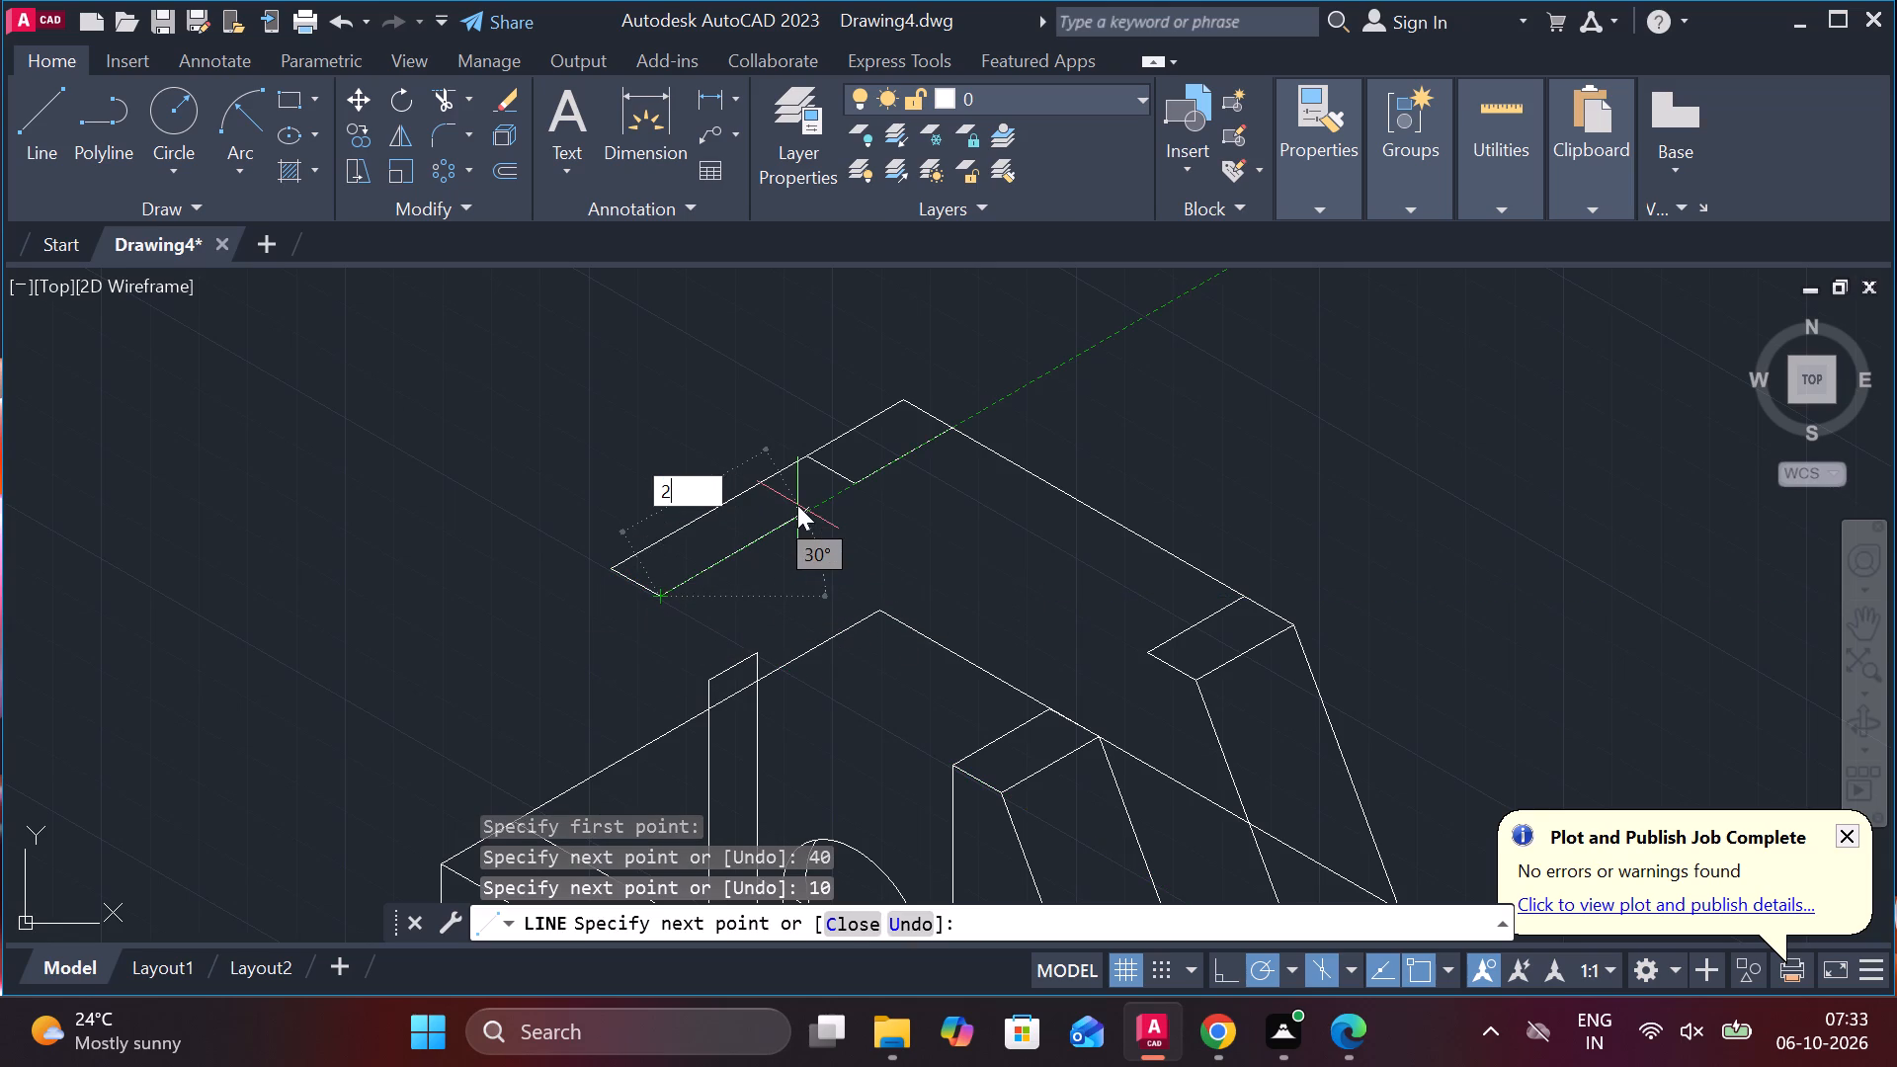
key(Return)
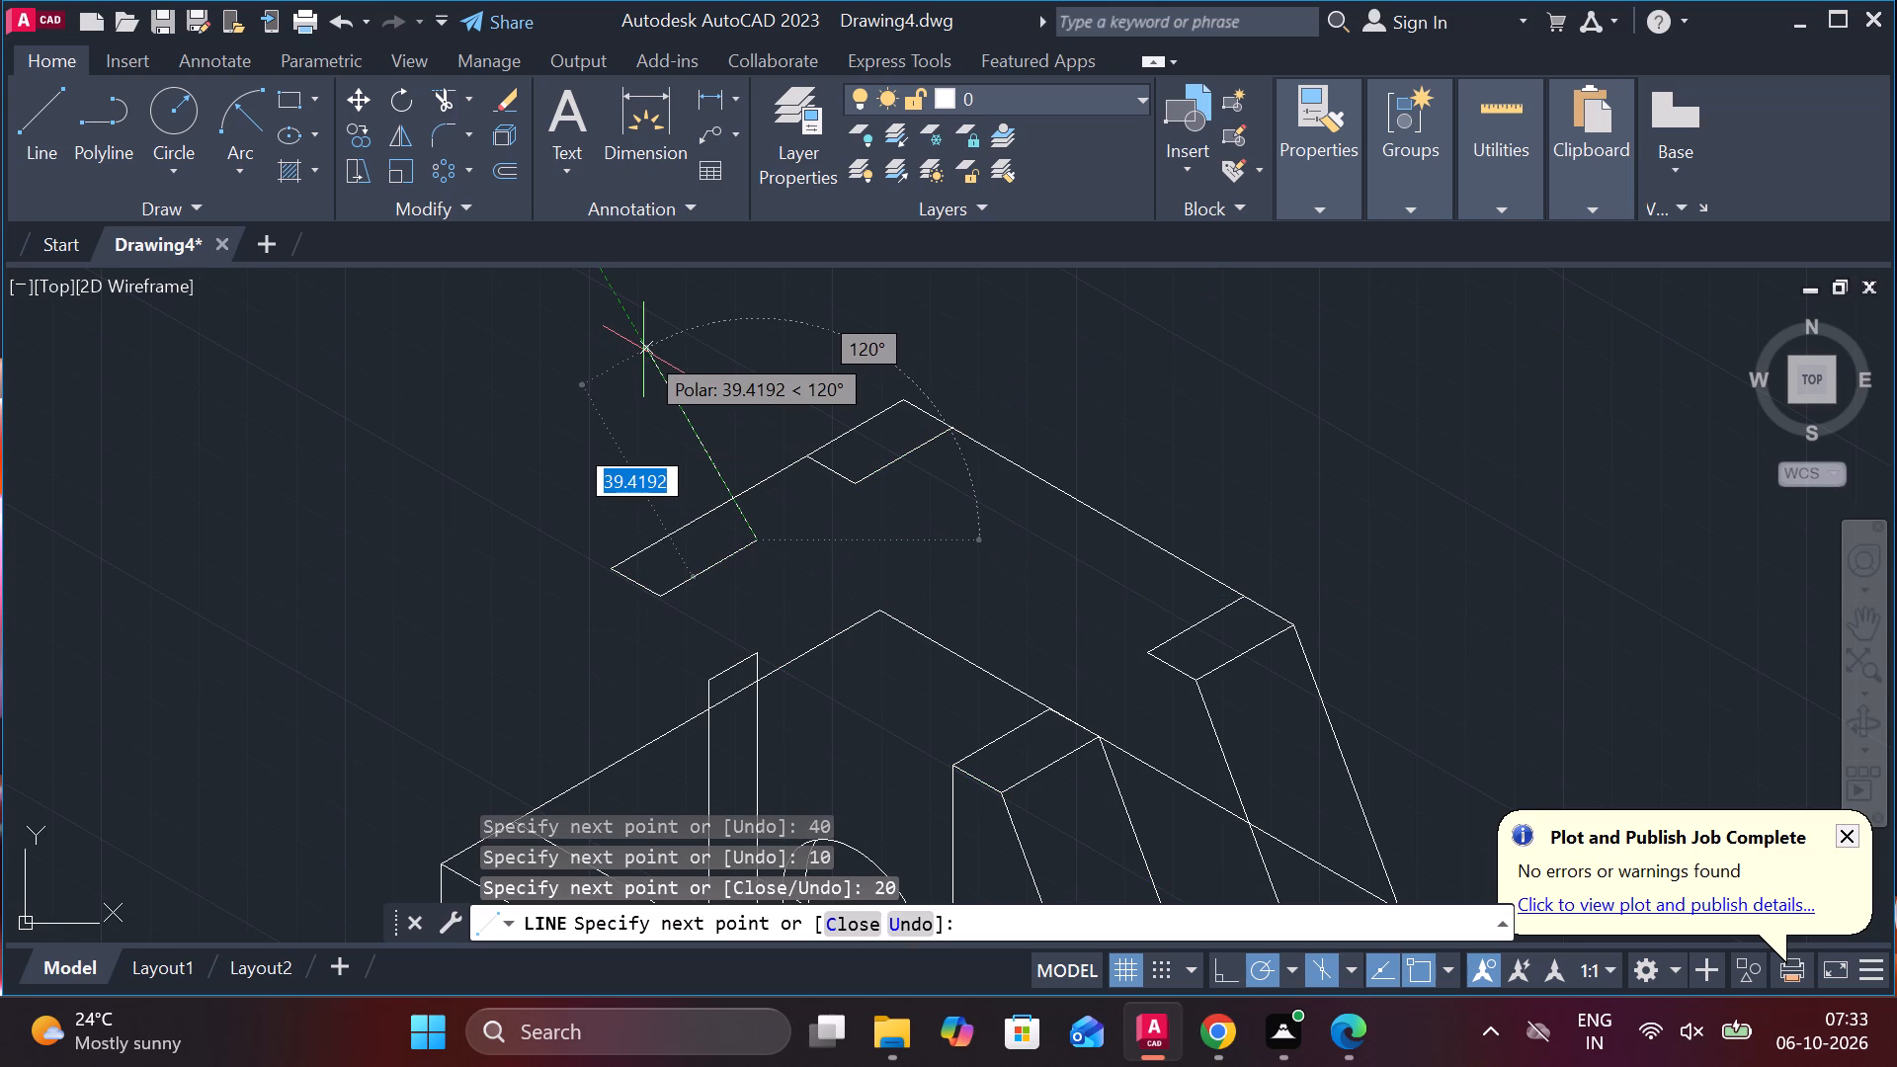
click(643, 461)
key(Escape)
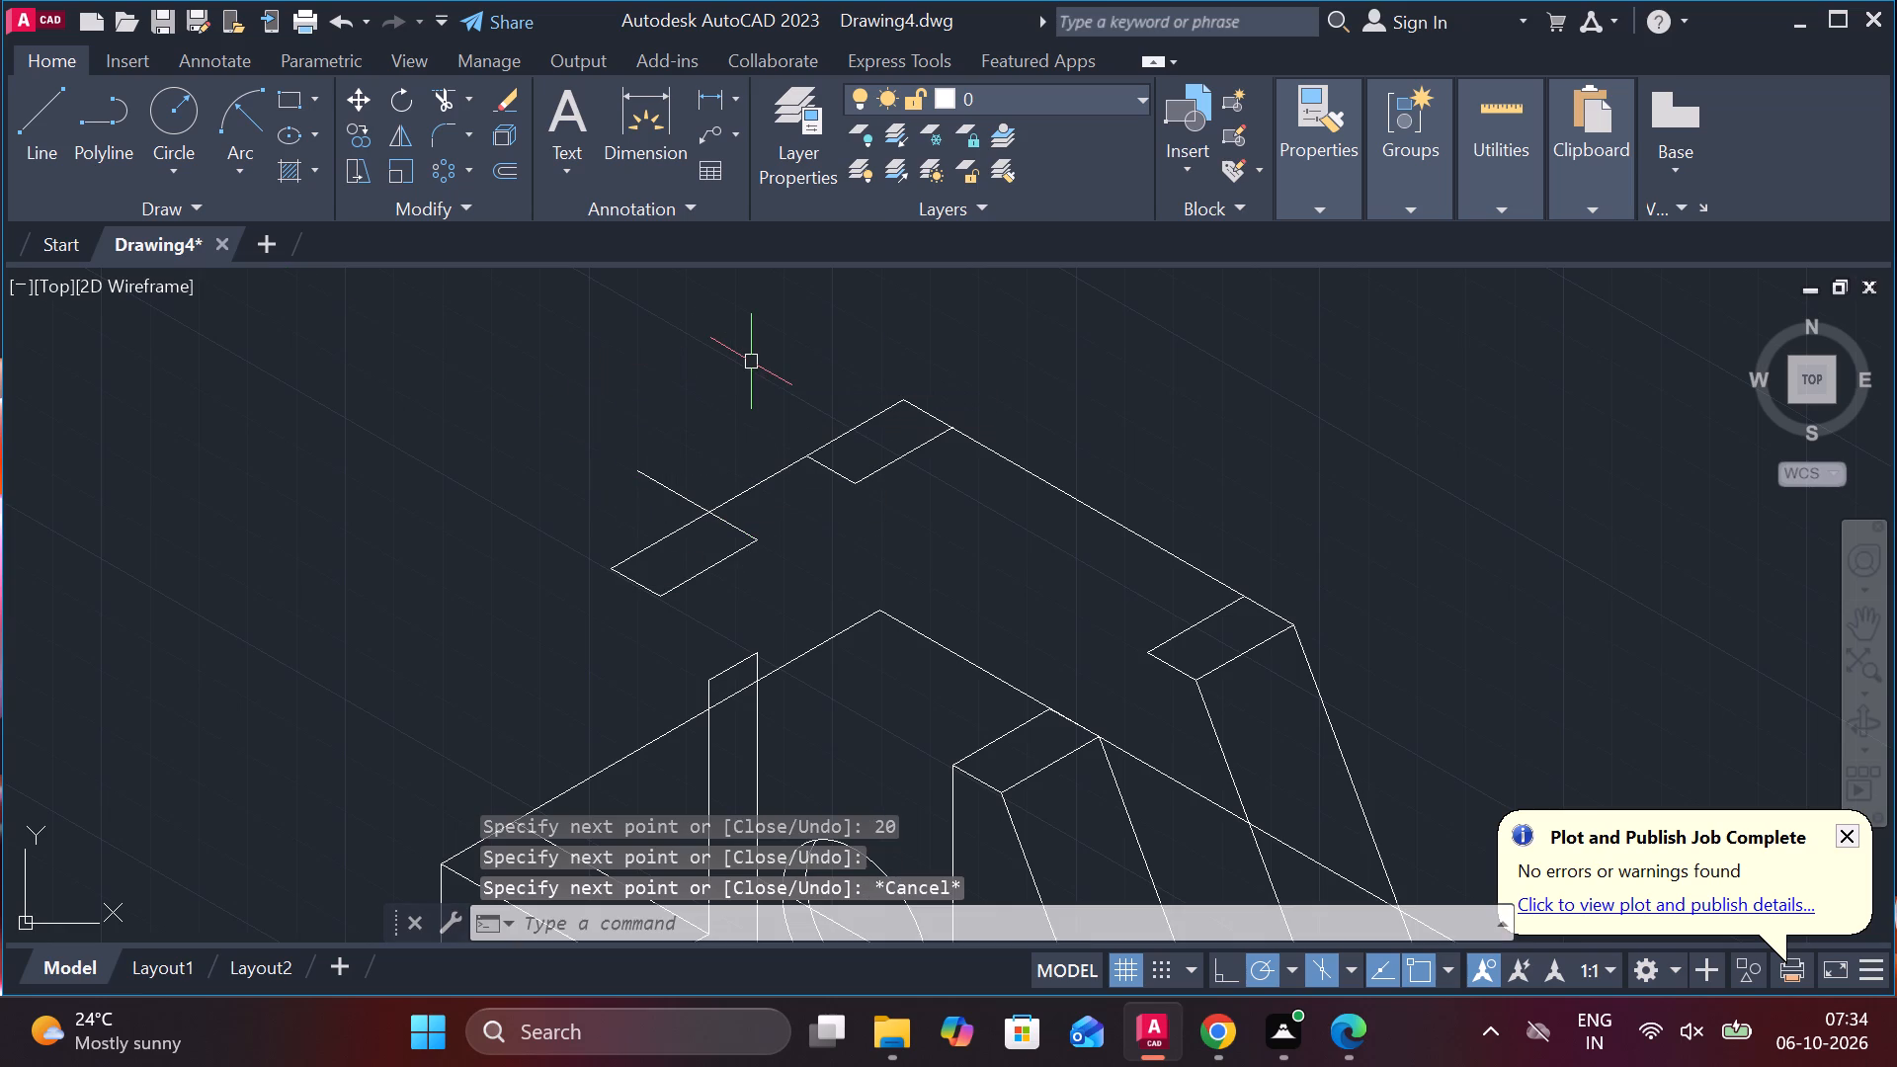
Trim the line end that overruns the 40-unit line at the second small top face.
text(TR)
key(space)
click(652, 481)
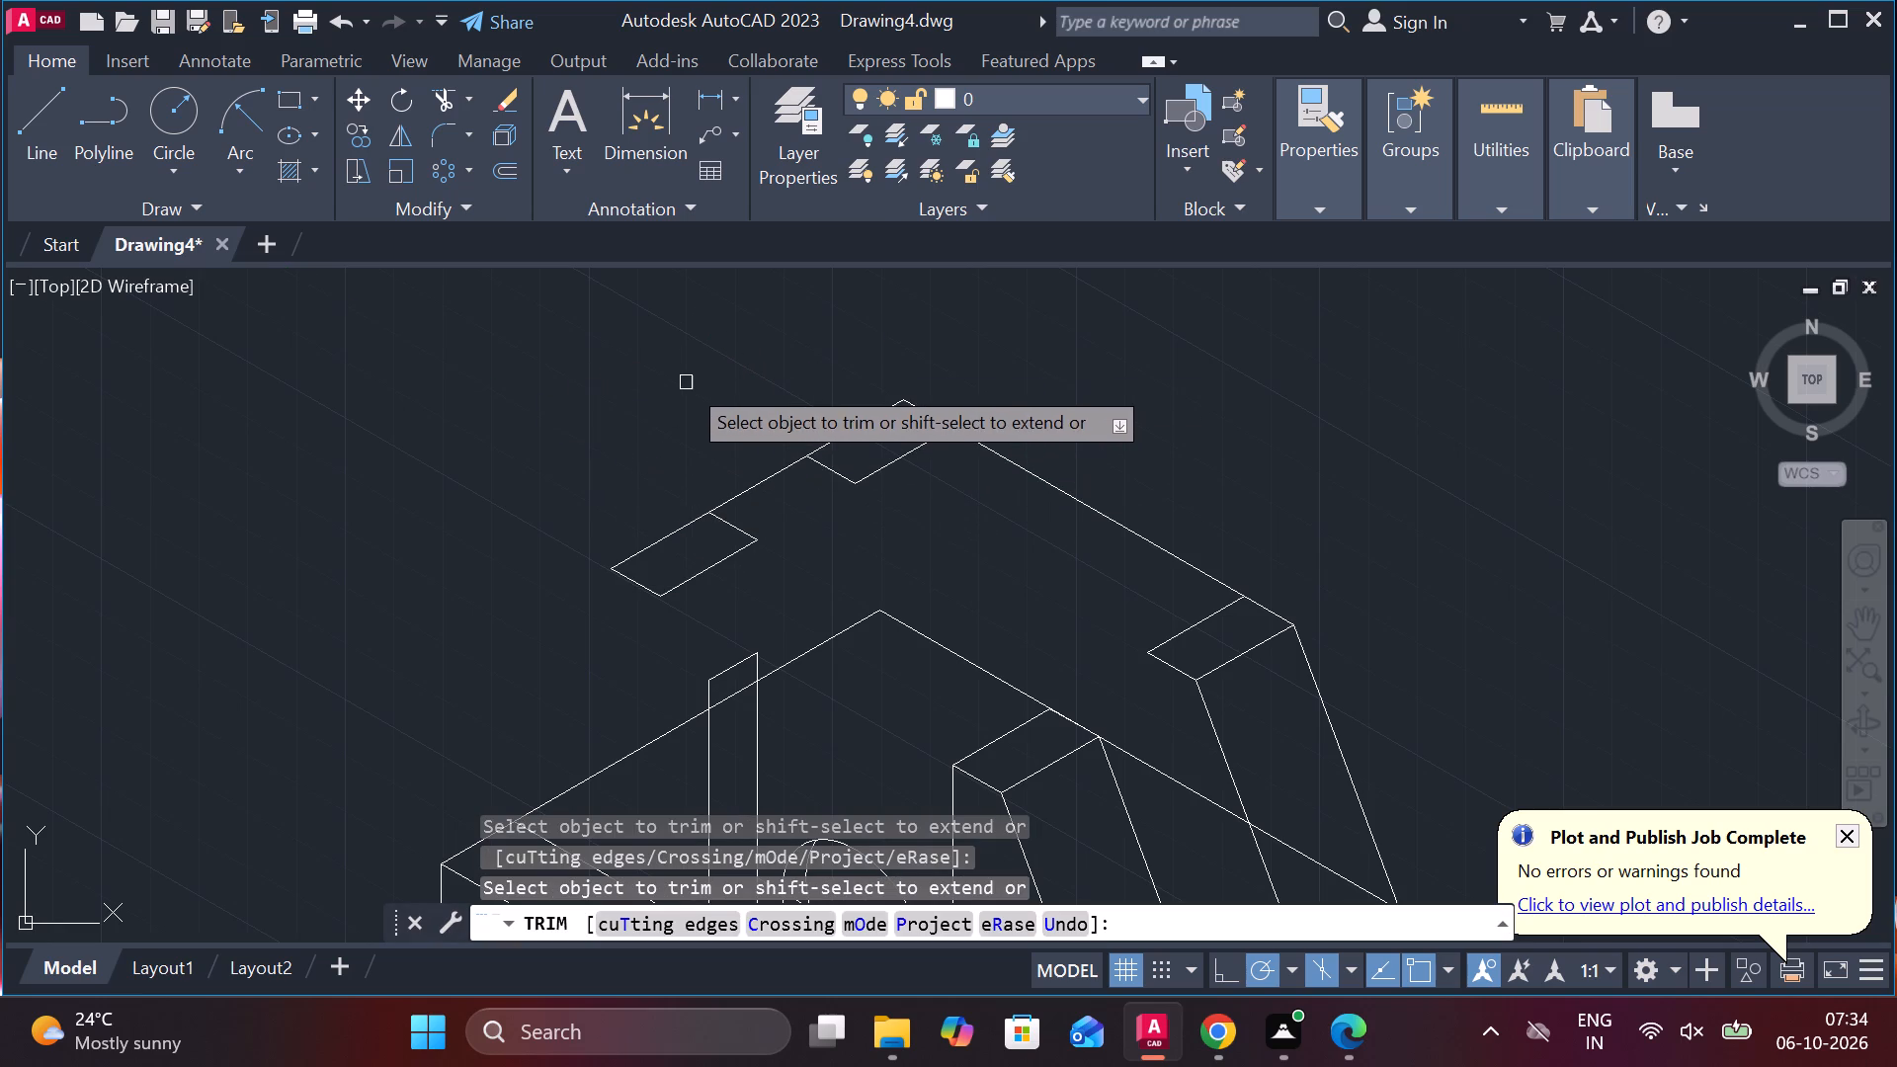
middle_drag(686, 382, 638, 347)
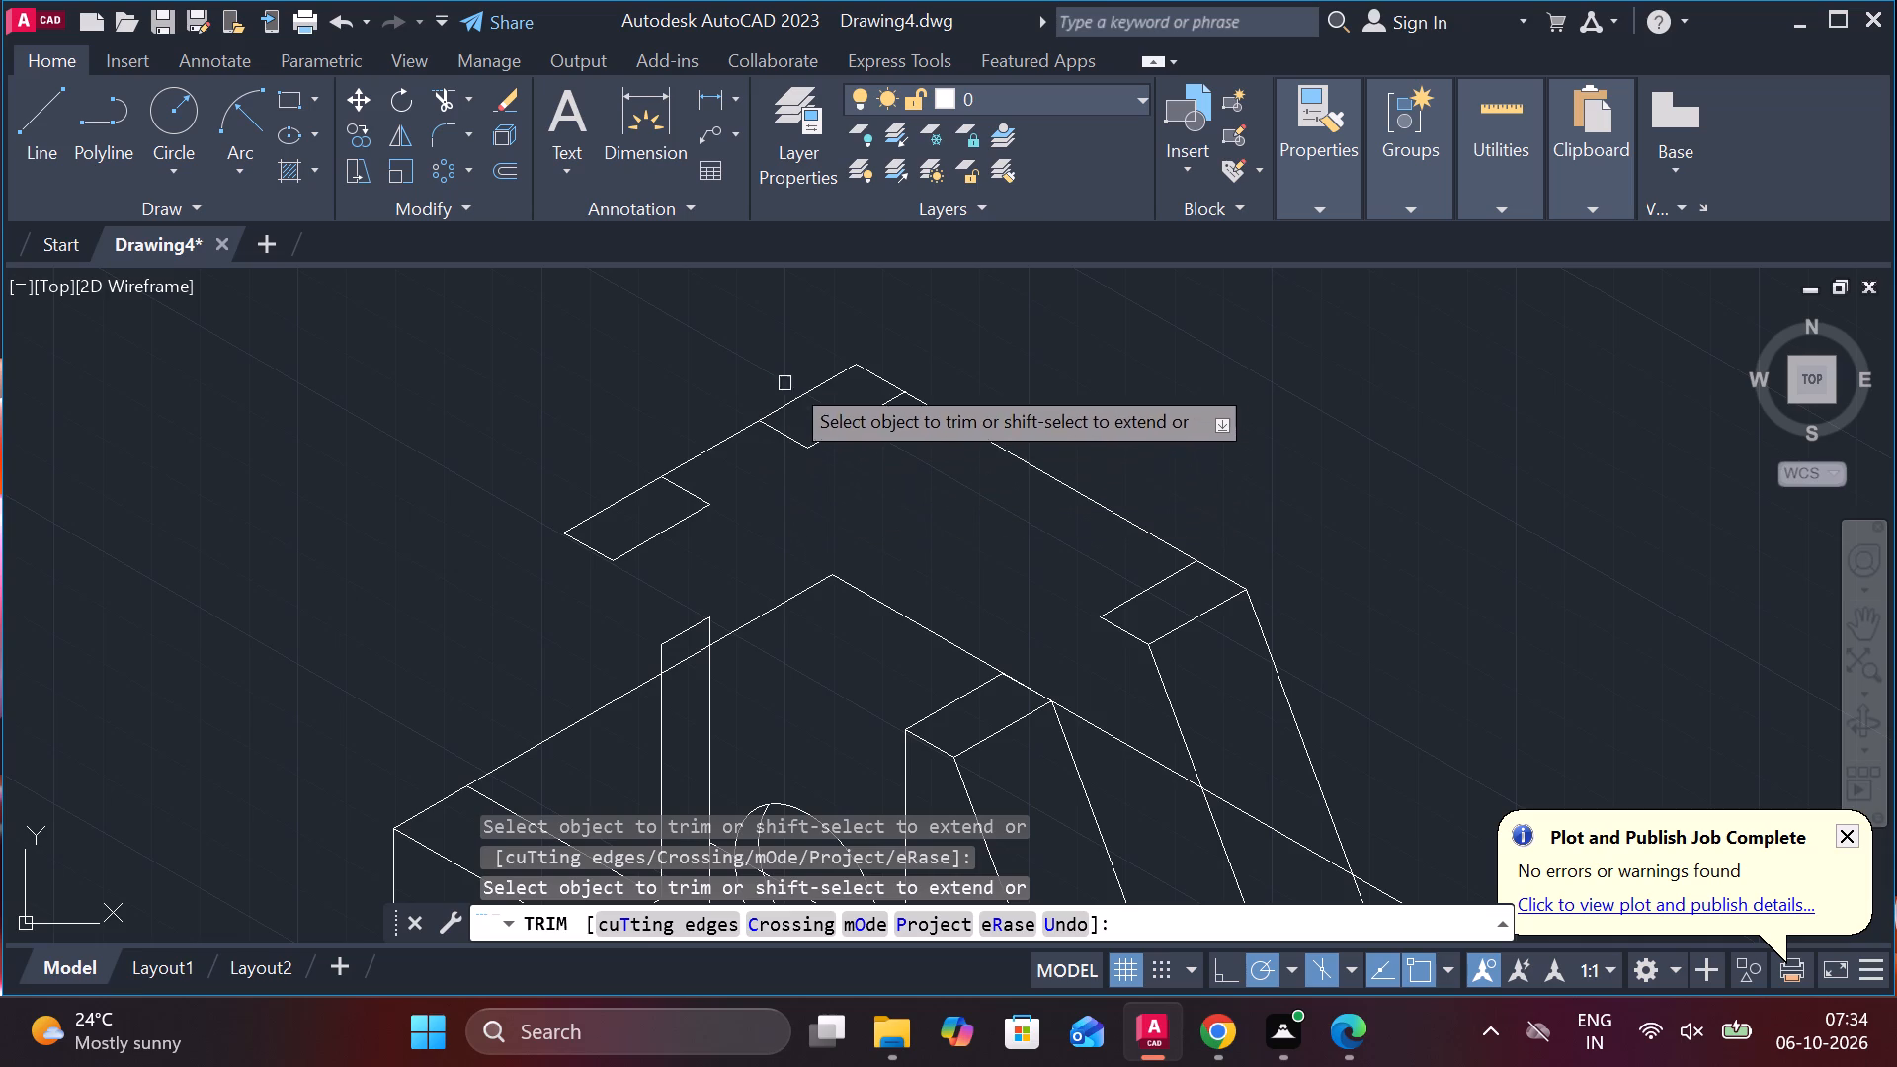
key(Escape)
Draw a sloping line from the first small top face's outer corner to the nearest front corner of the second one.
click(56, 122)
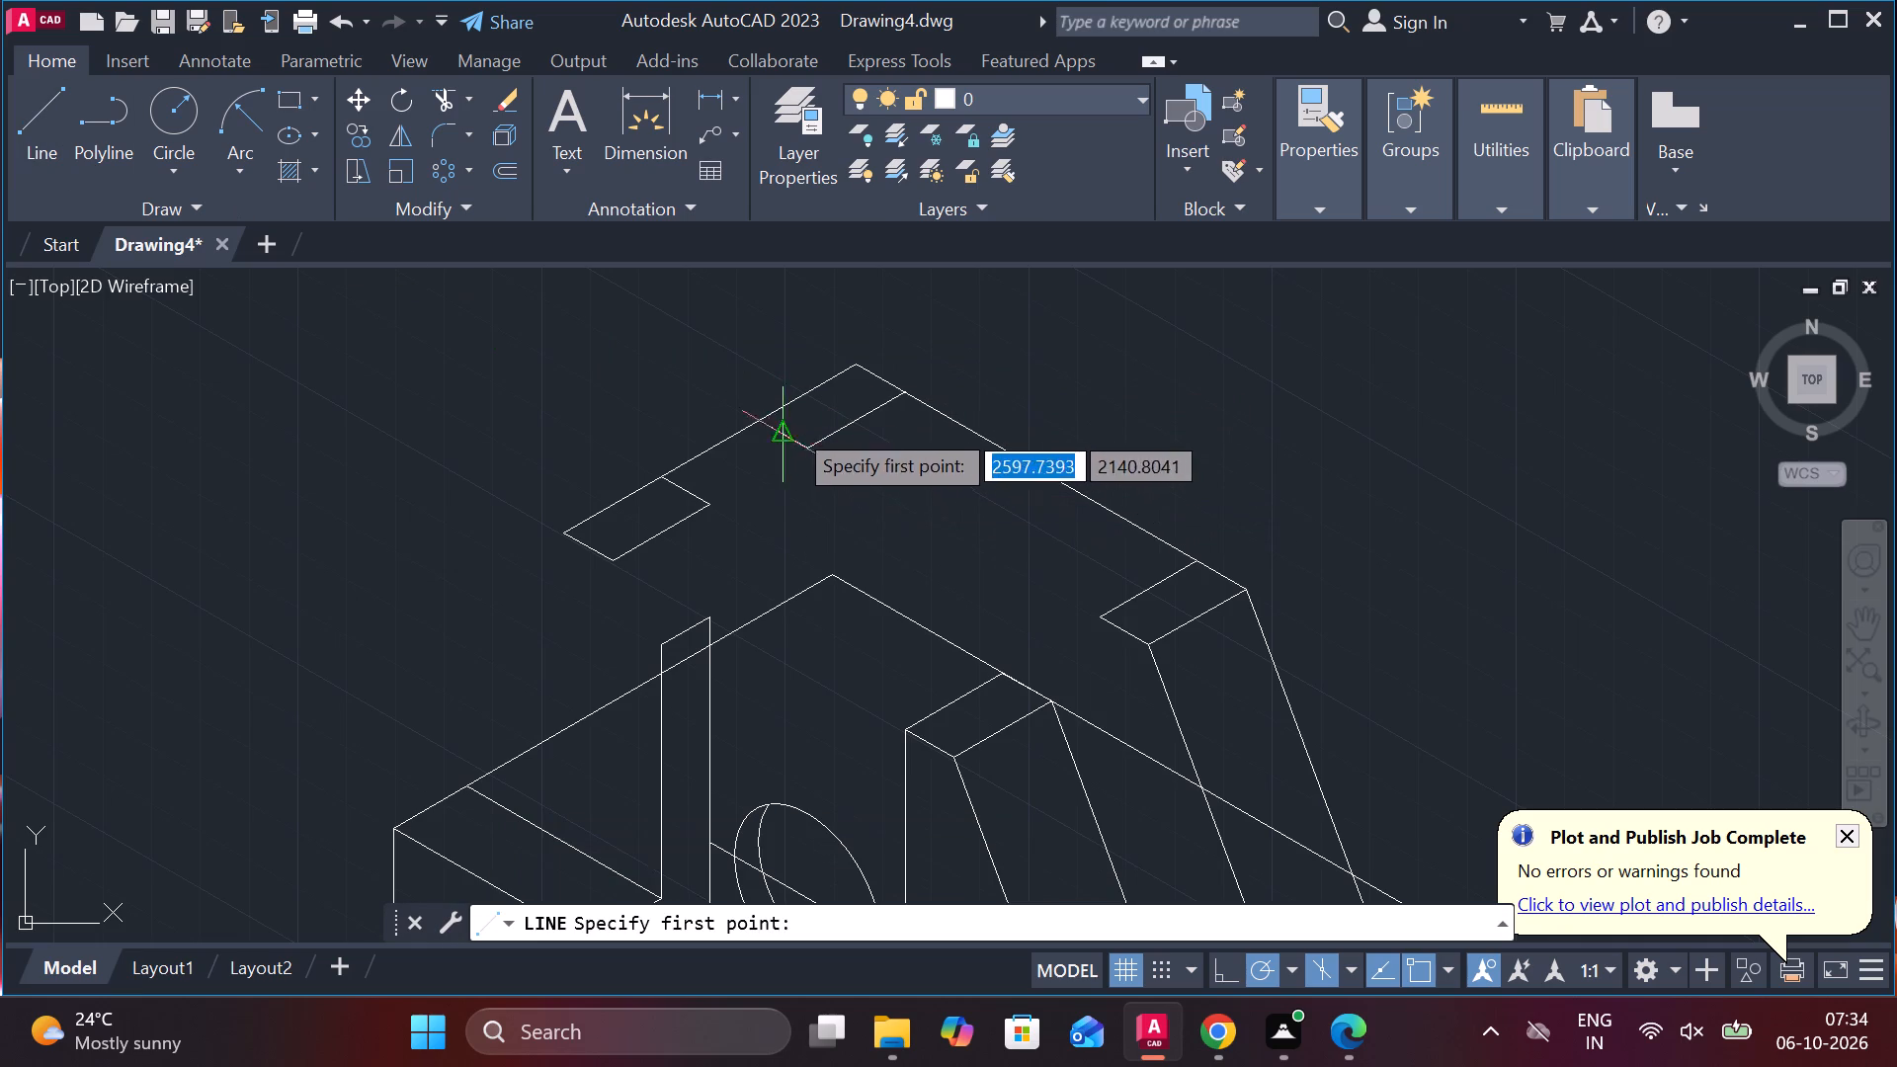
click(752, 429)
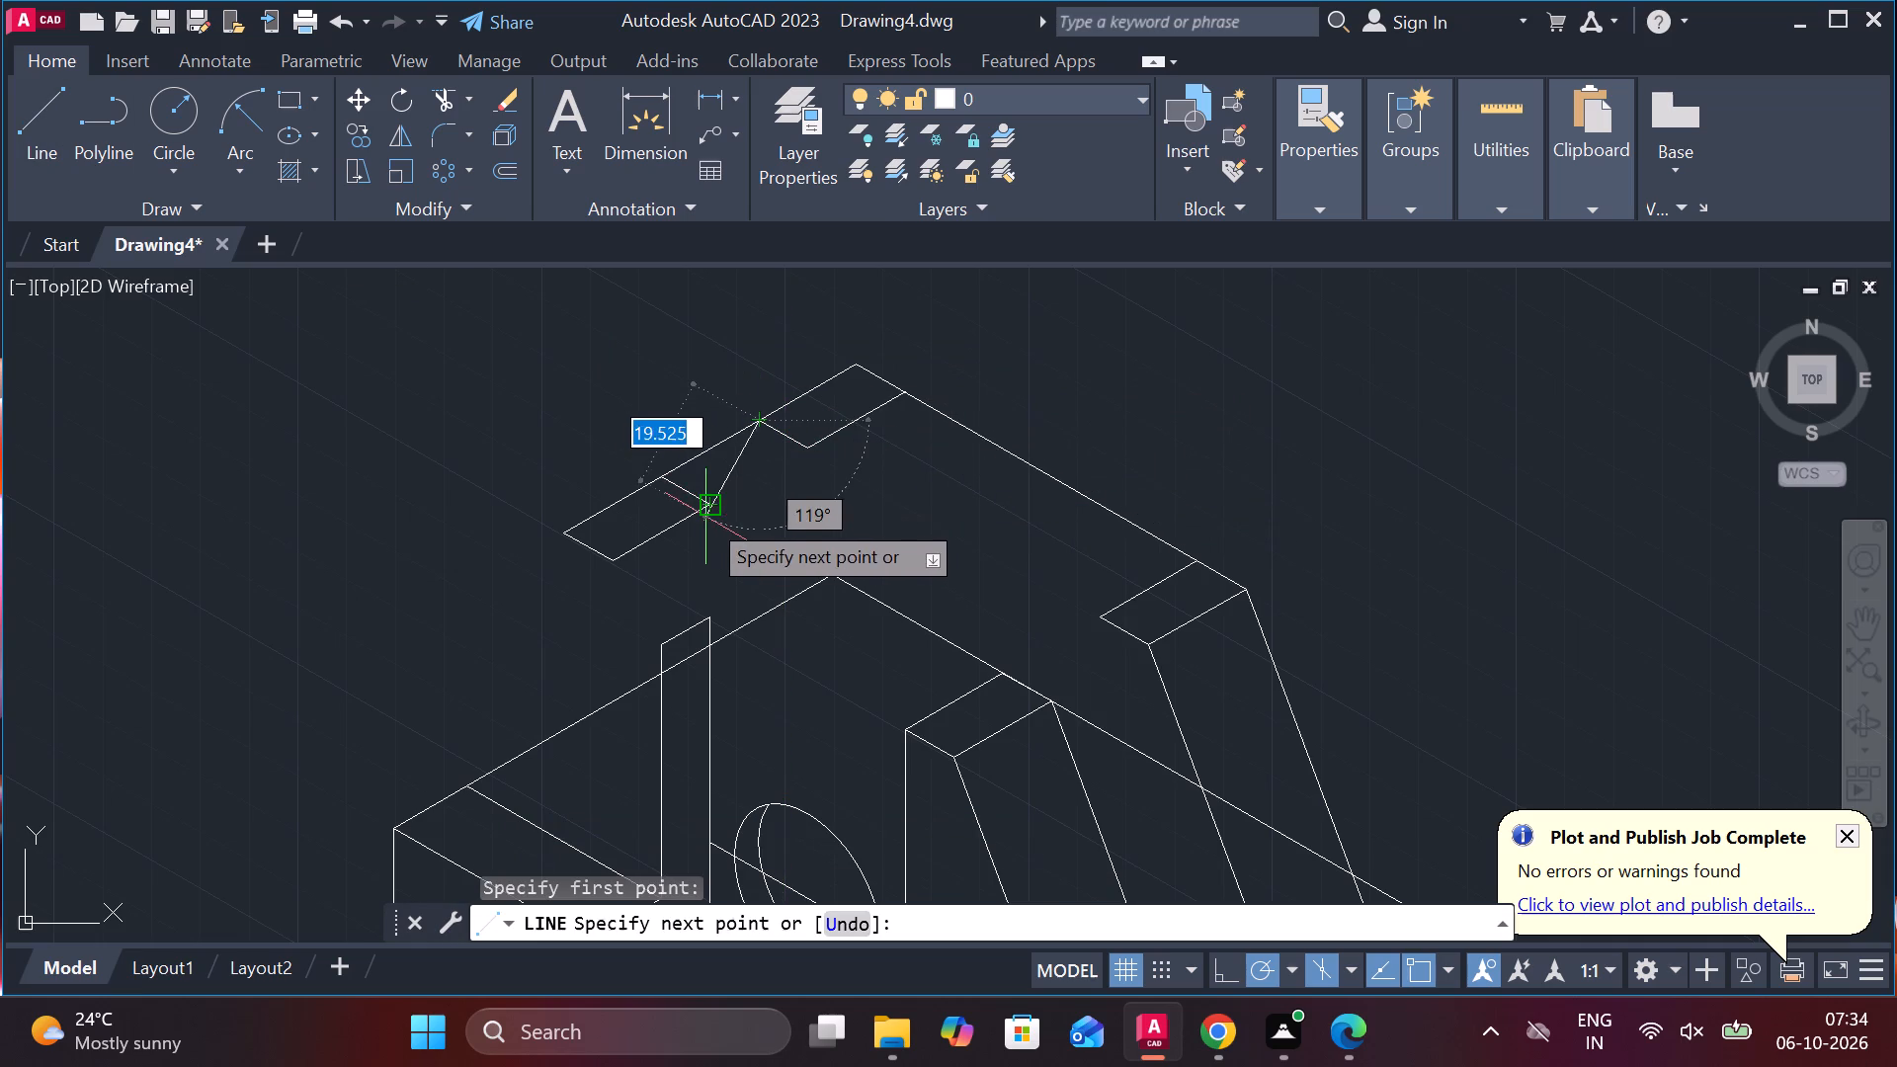
click(707, 505)
key(Escape)
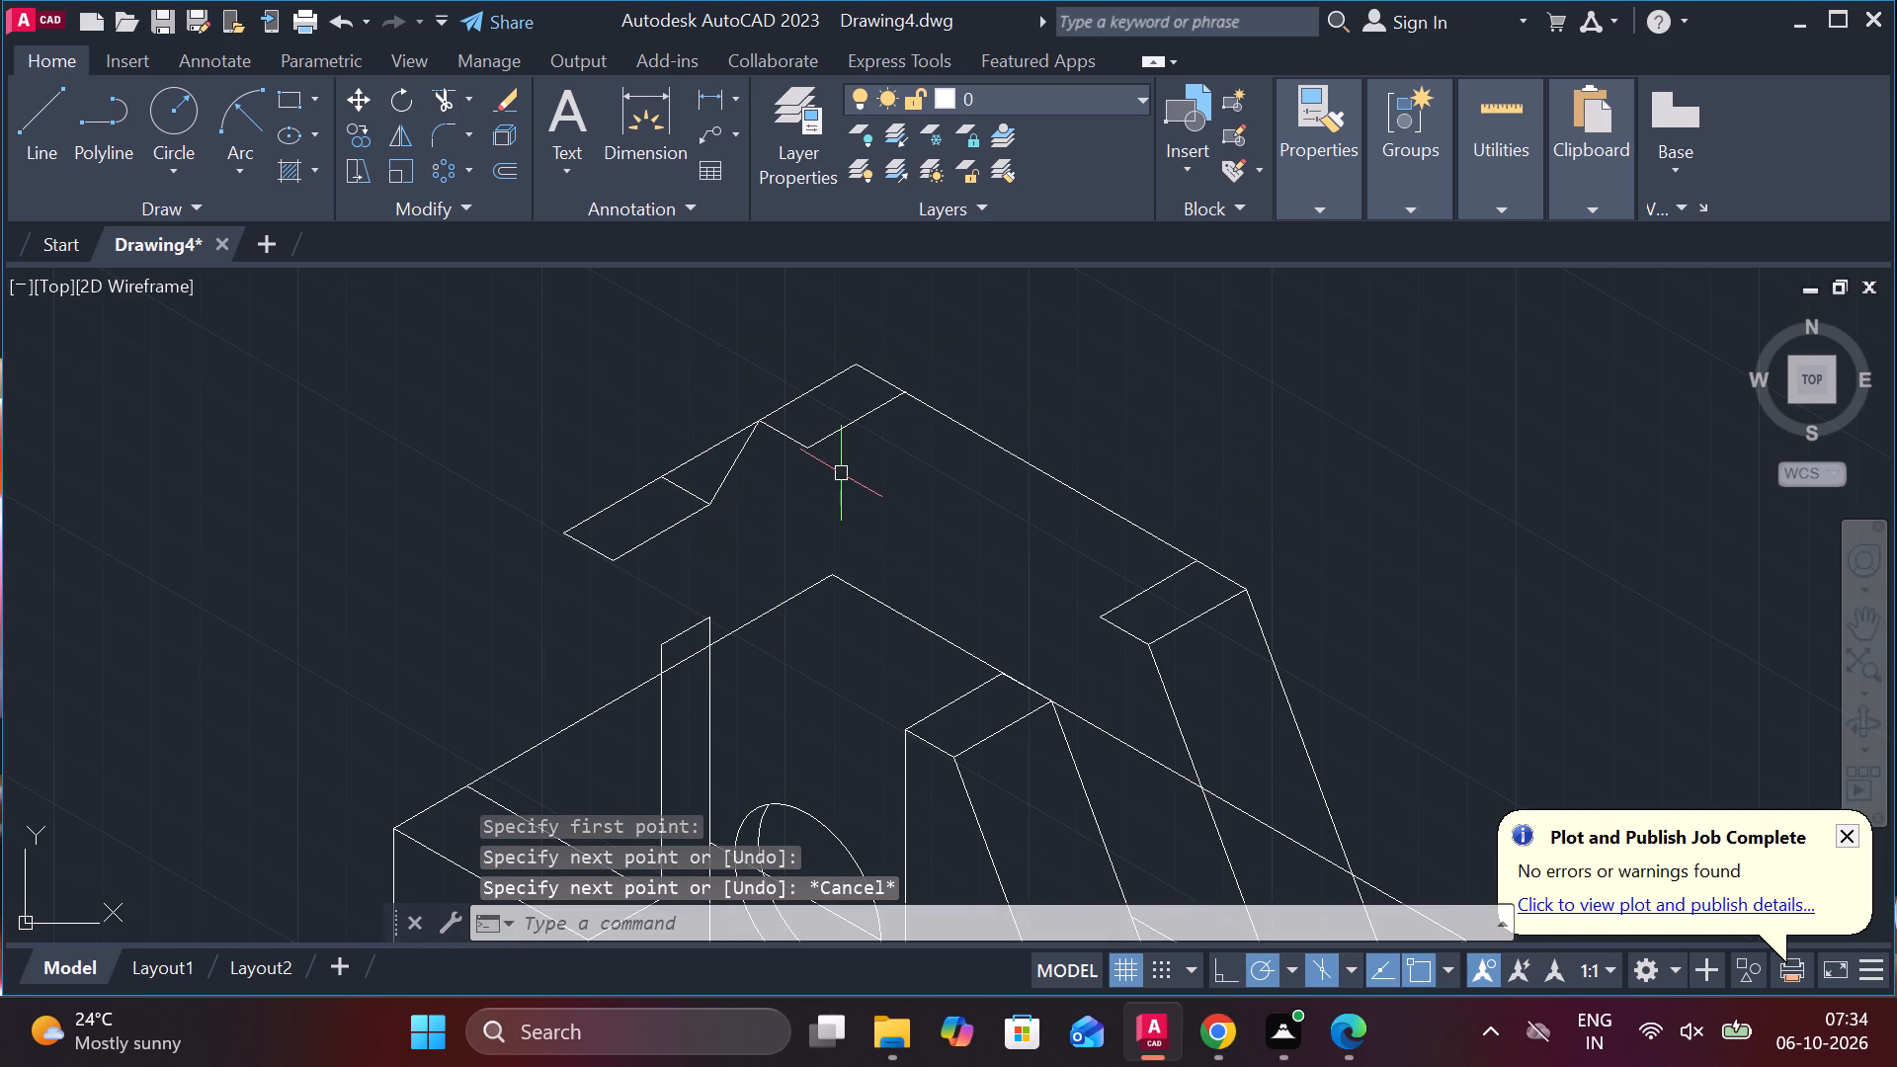
Trim the piece of the 40-unit line lying between the two small top faces.
key(r)
key(Escape)
text(TR)
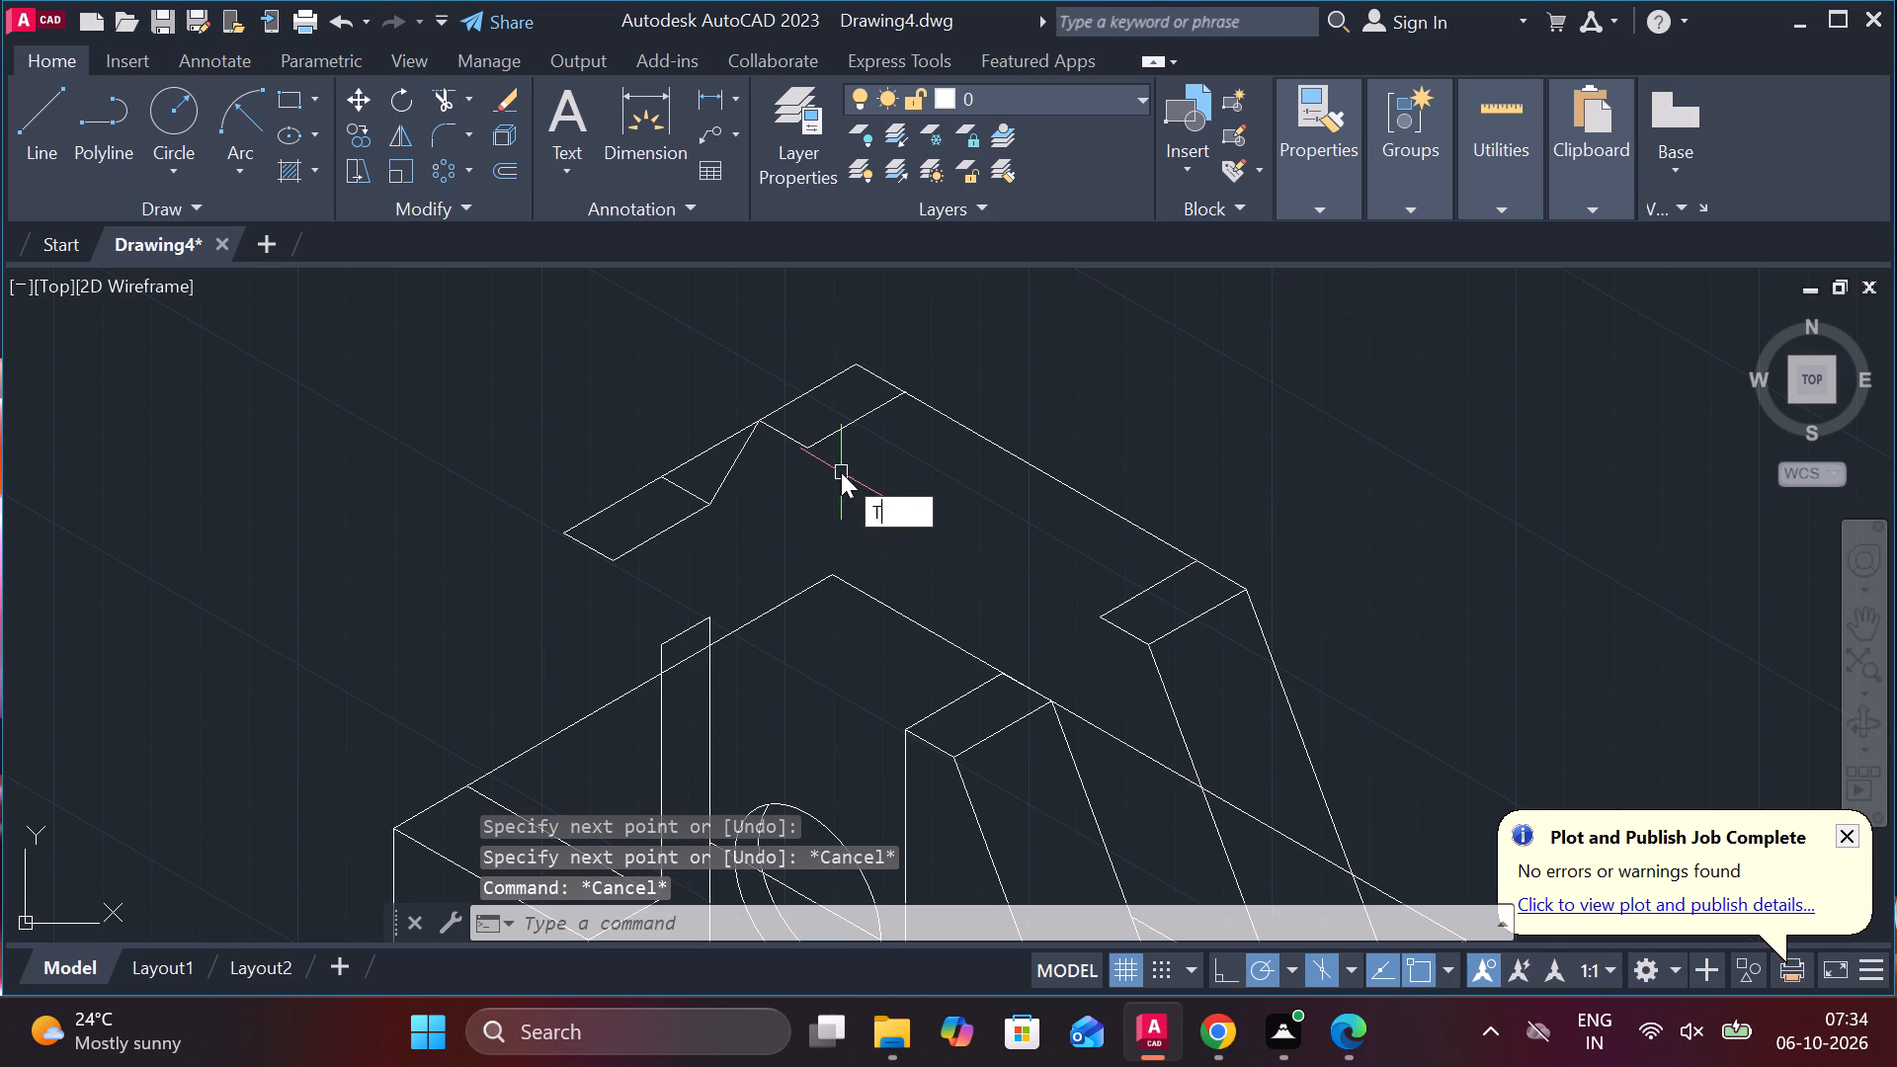
key(space)
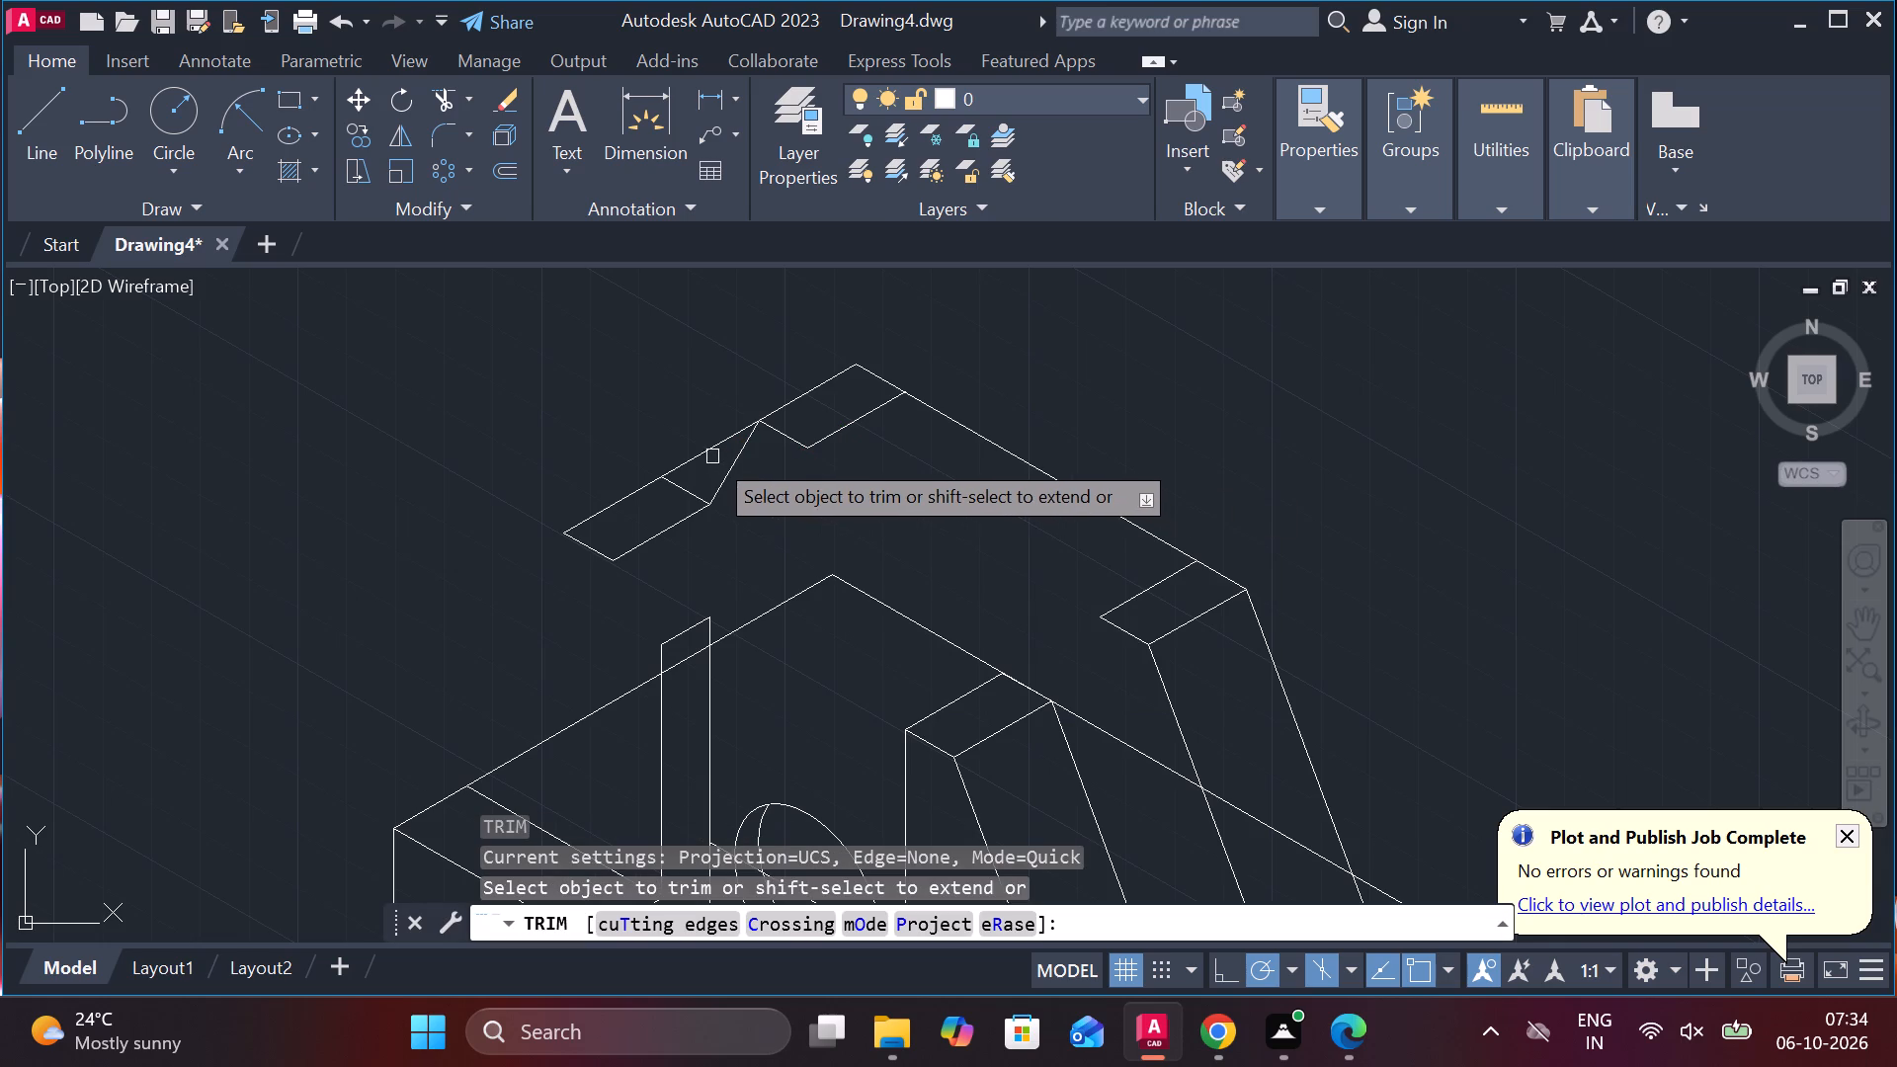
click(712, 456)
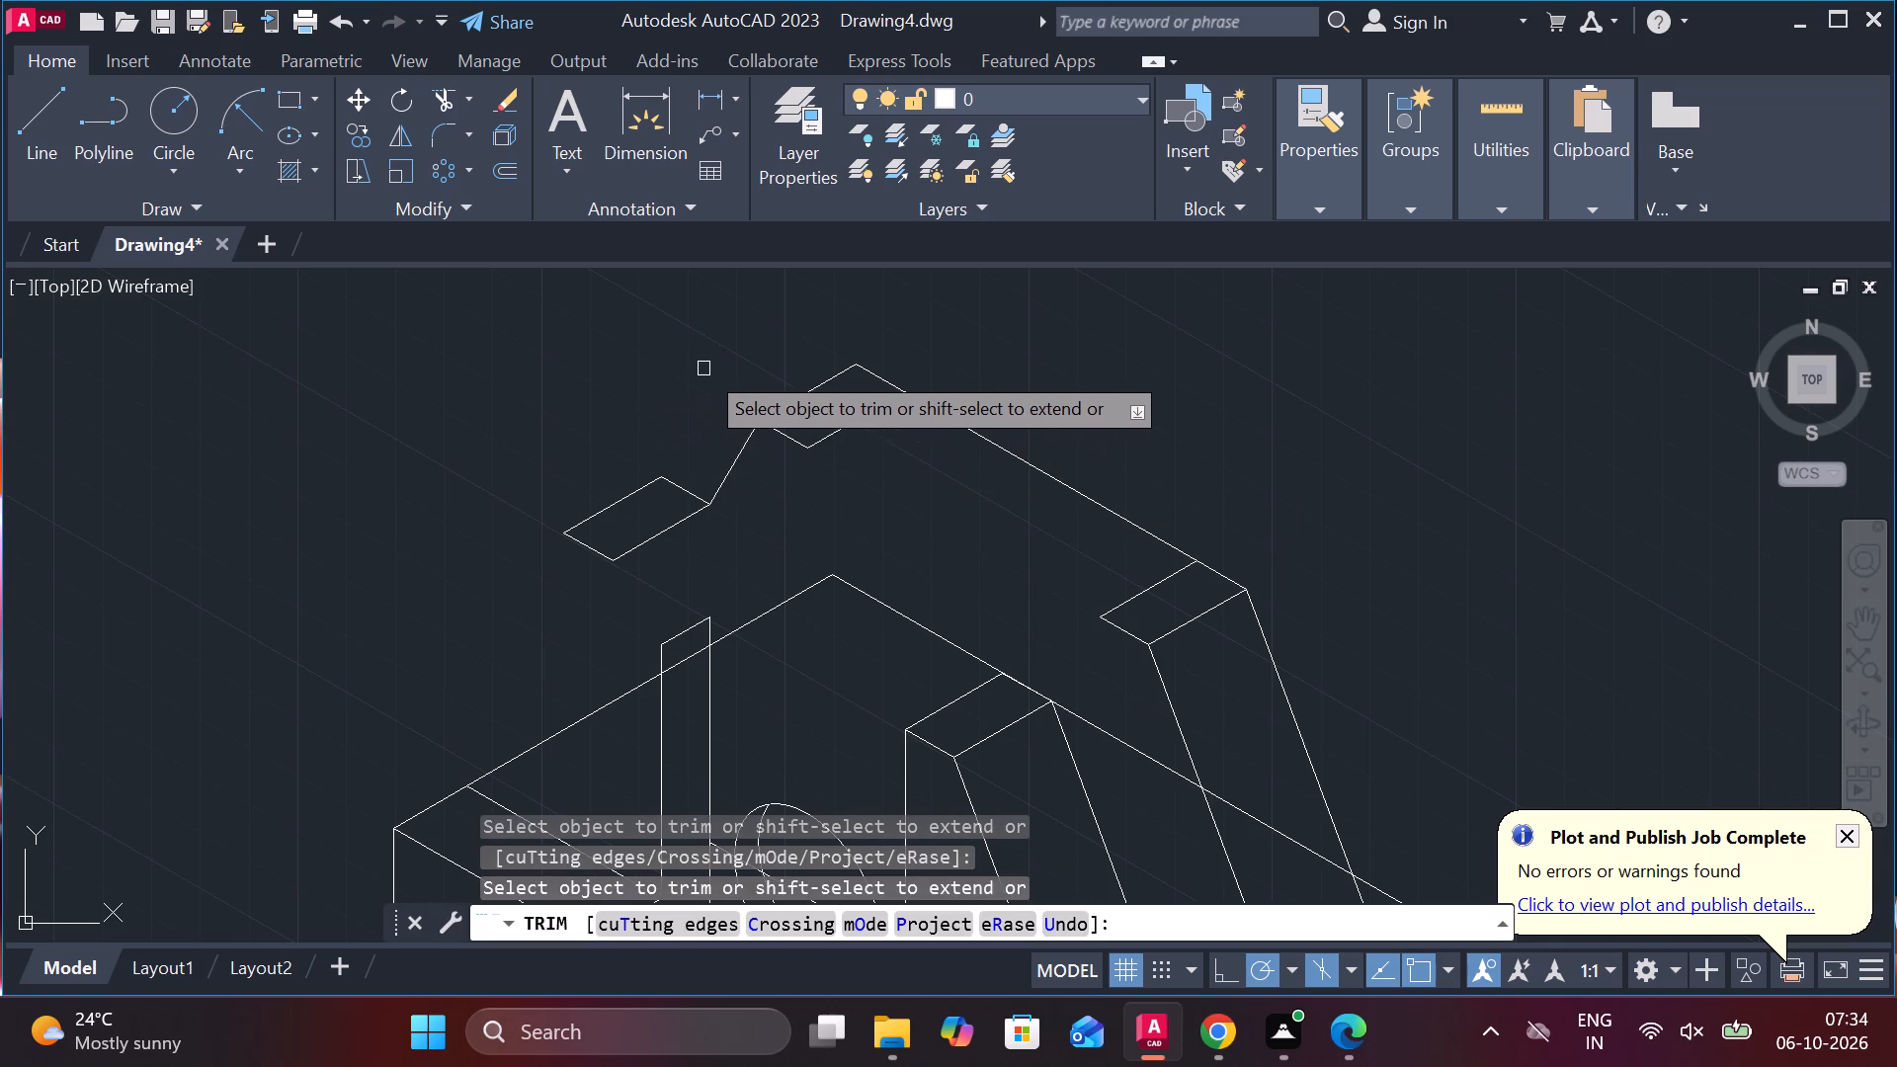
middle_drag(703, 369, 718, 370)
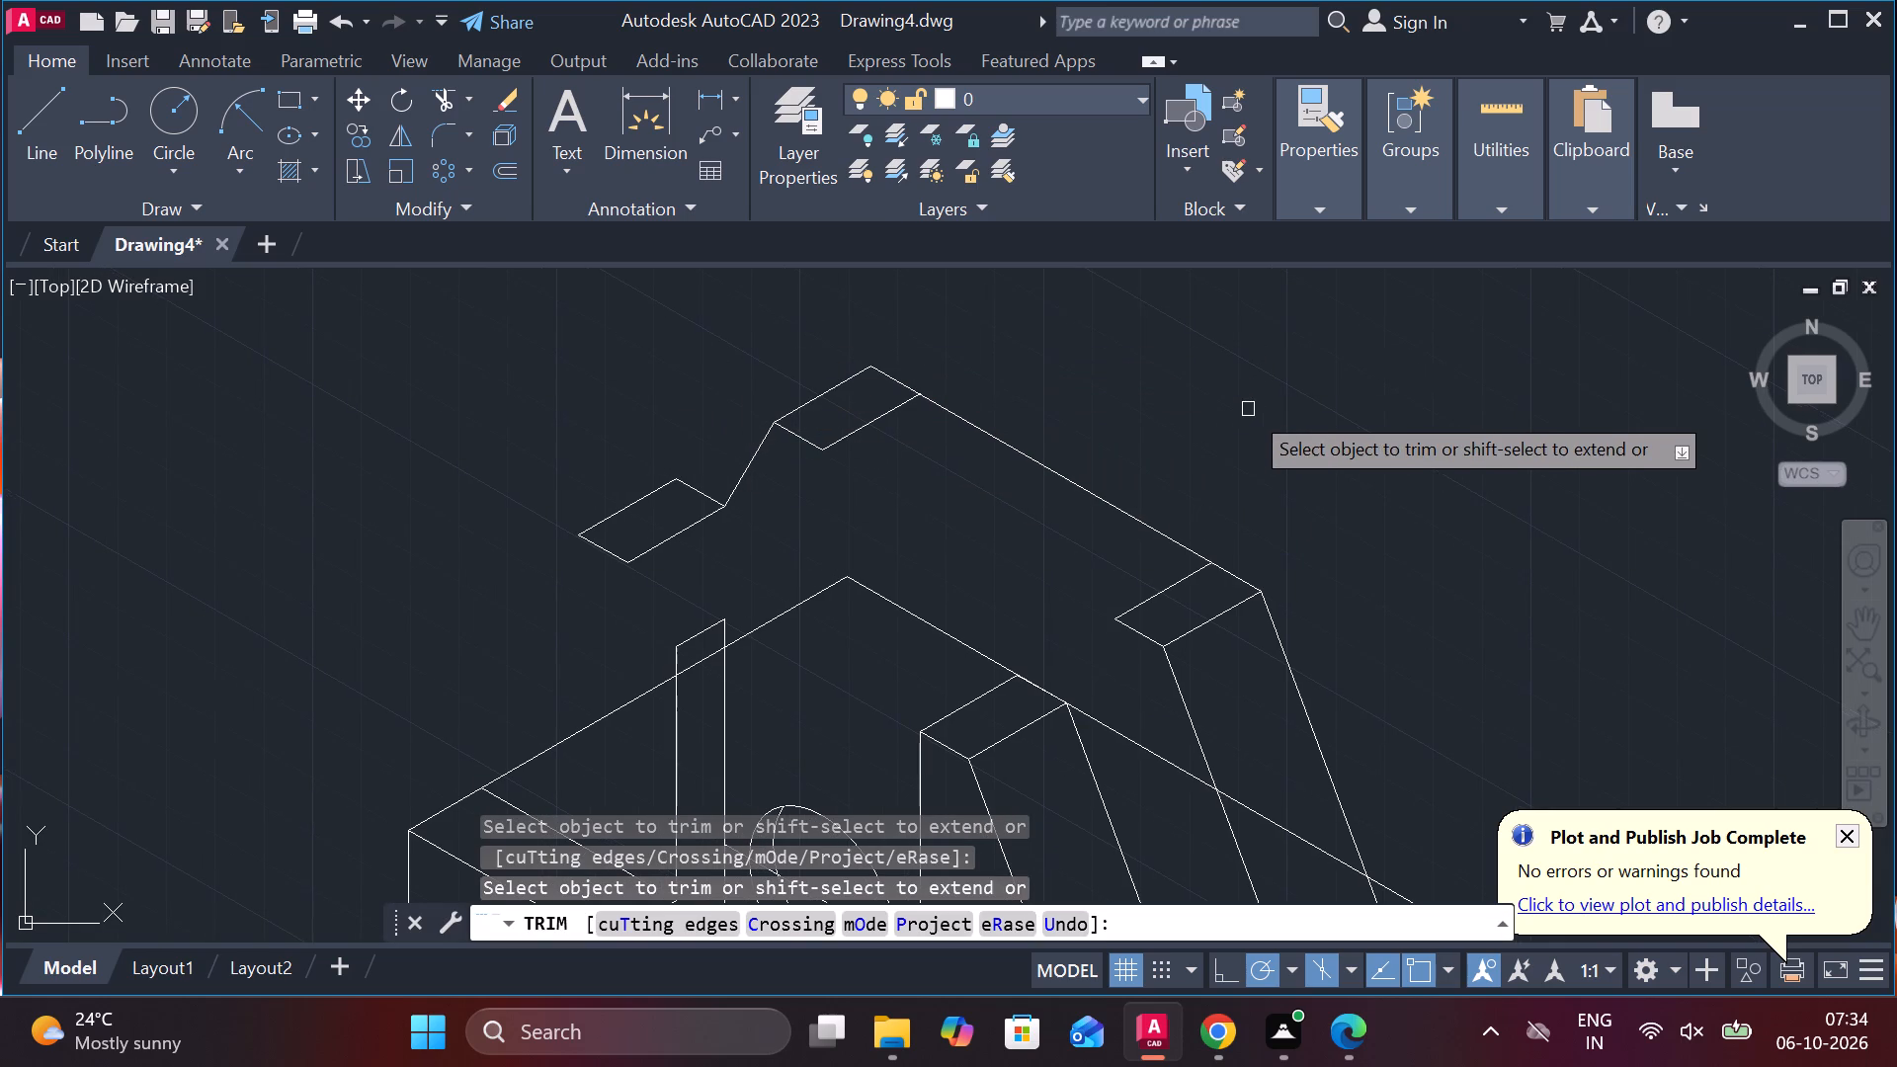
key(Escape)
Draw a sloping line from the block's top edge, at the step's back corner, up to the lower small top face's outer corner.
scroll(1248, 413, down, 1)
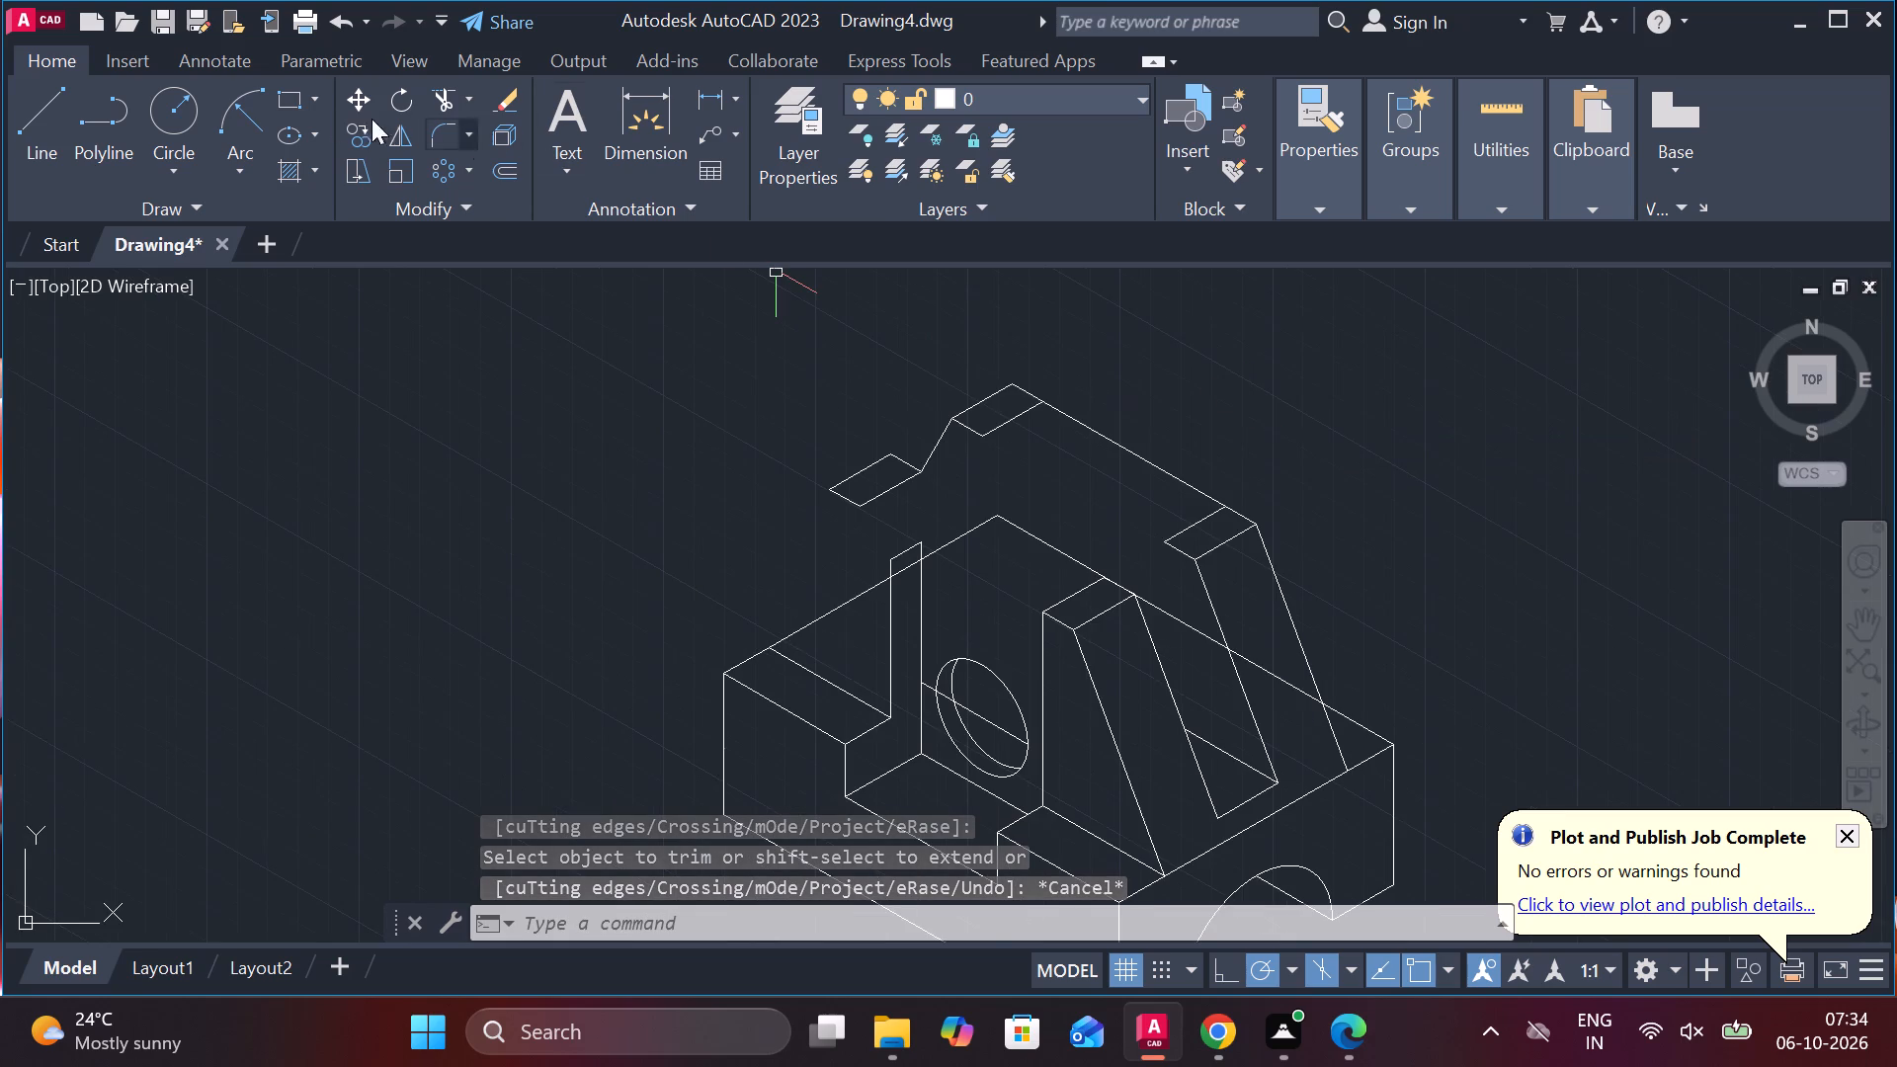
click(42, 126)
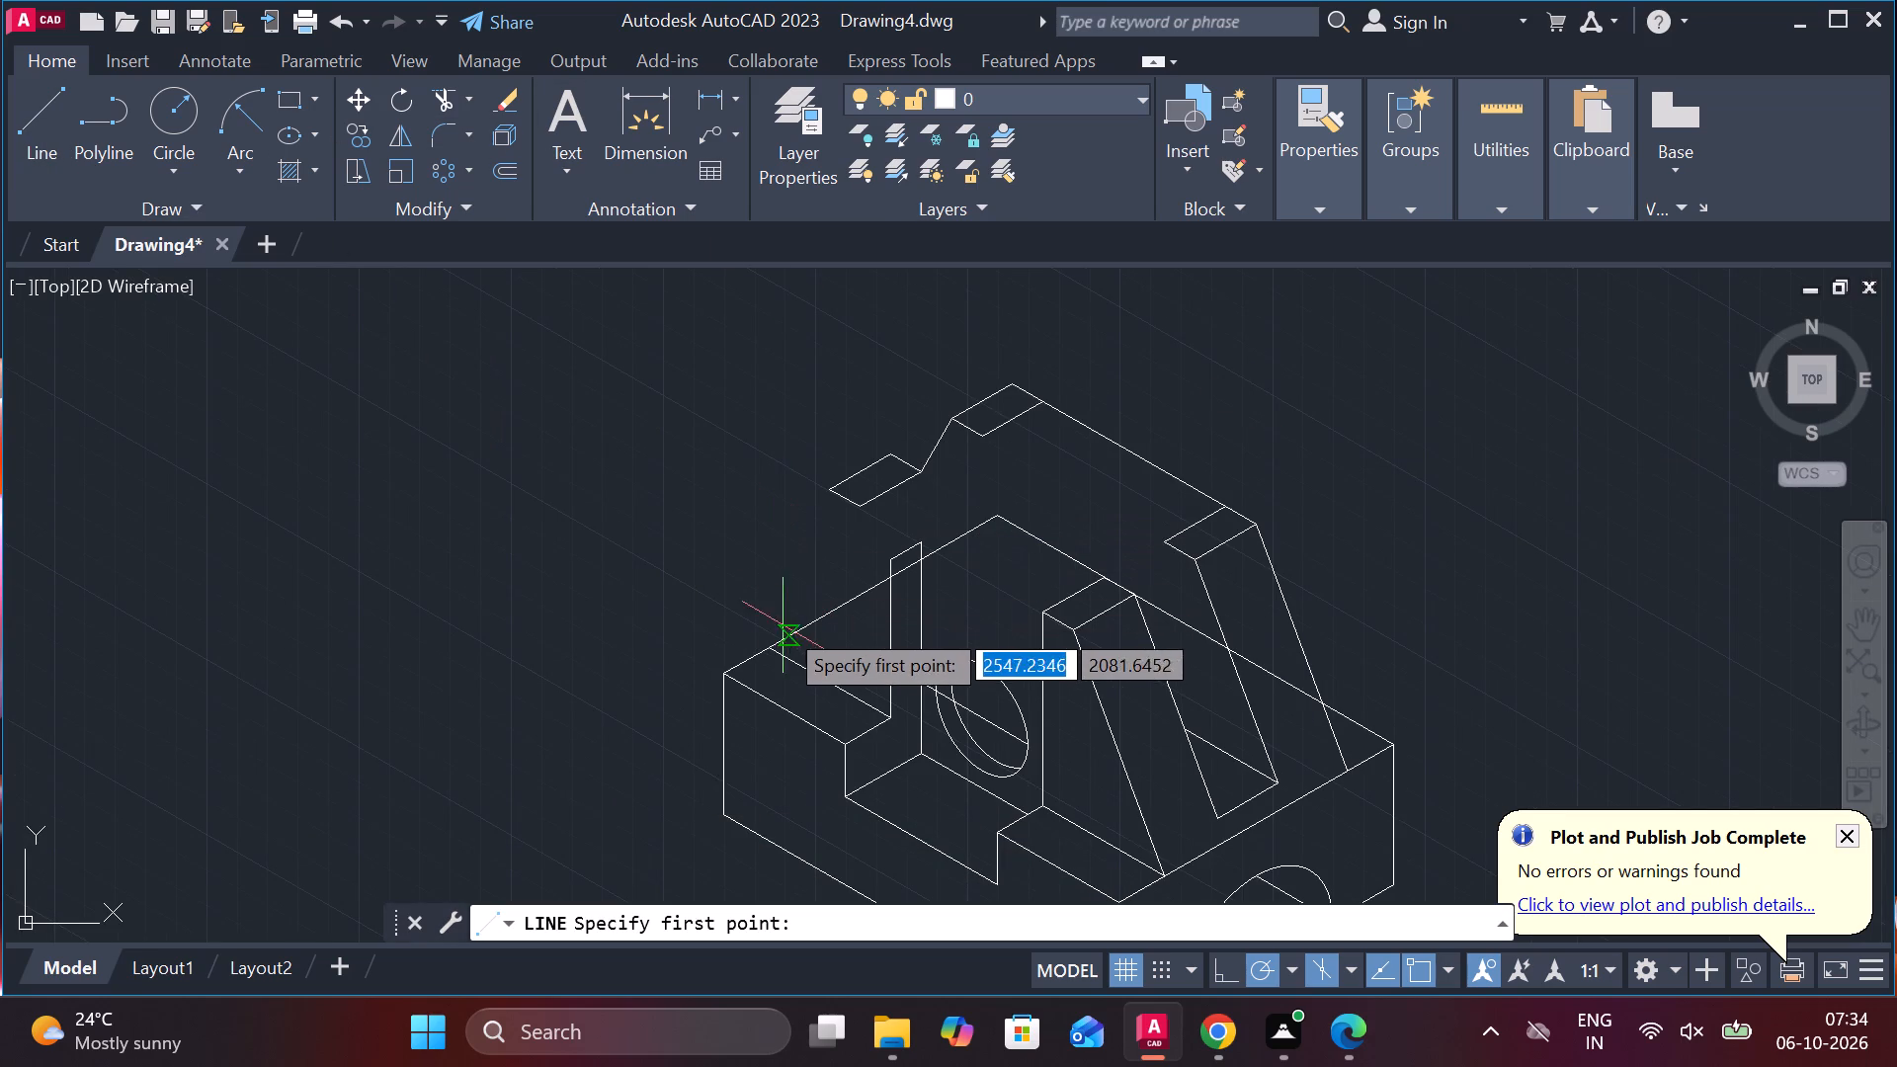
click(768, 641)
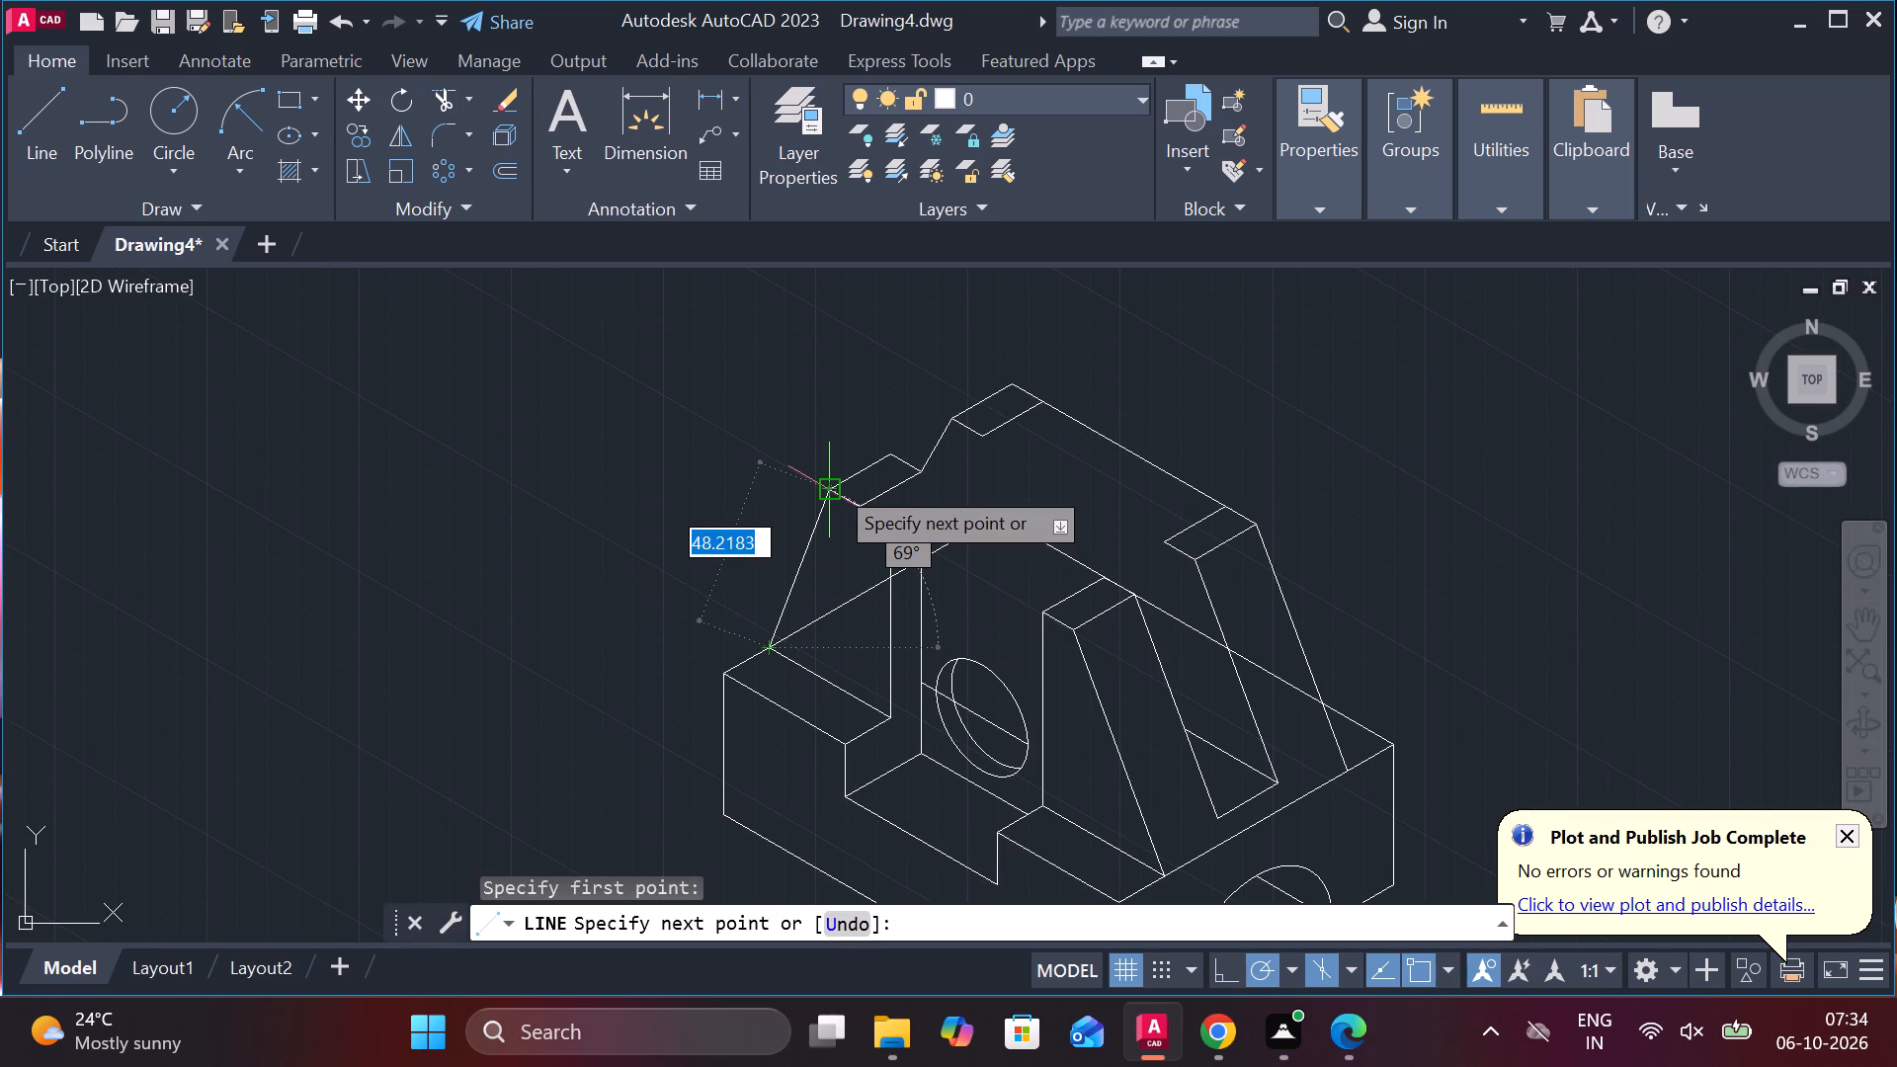
click(833, 483)
key(Escape)
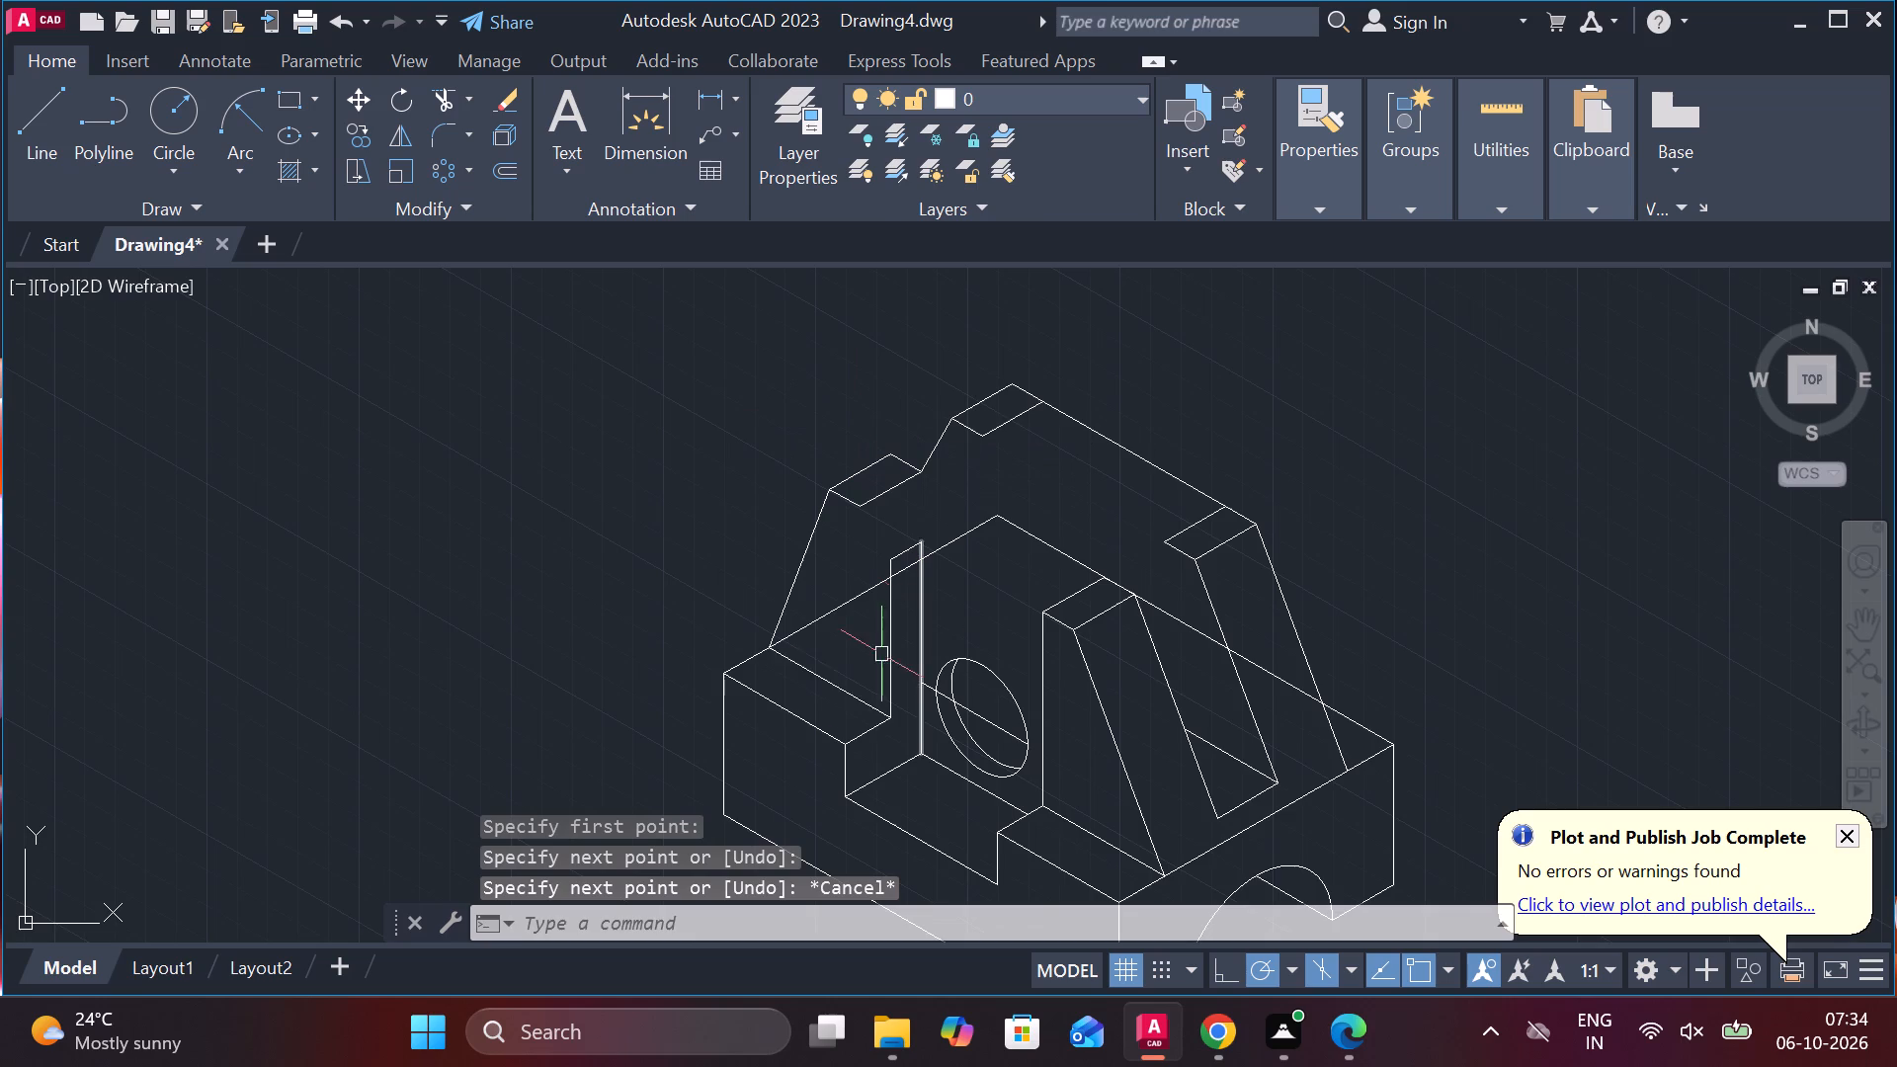
Erase the block's top edge line running from the new sloping line's foot to the hidden back corner.
click(862, 604)
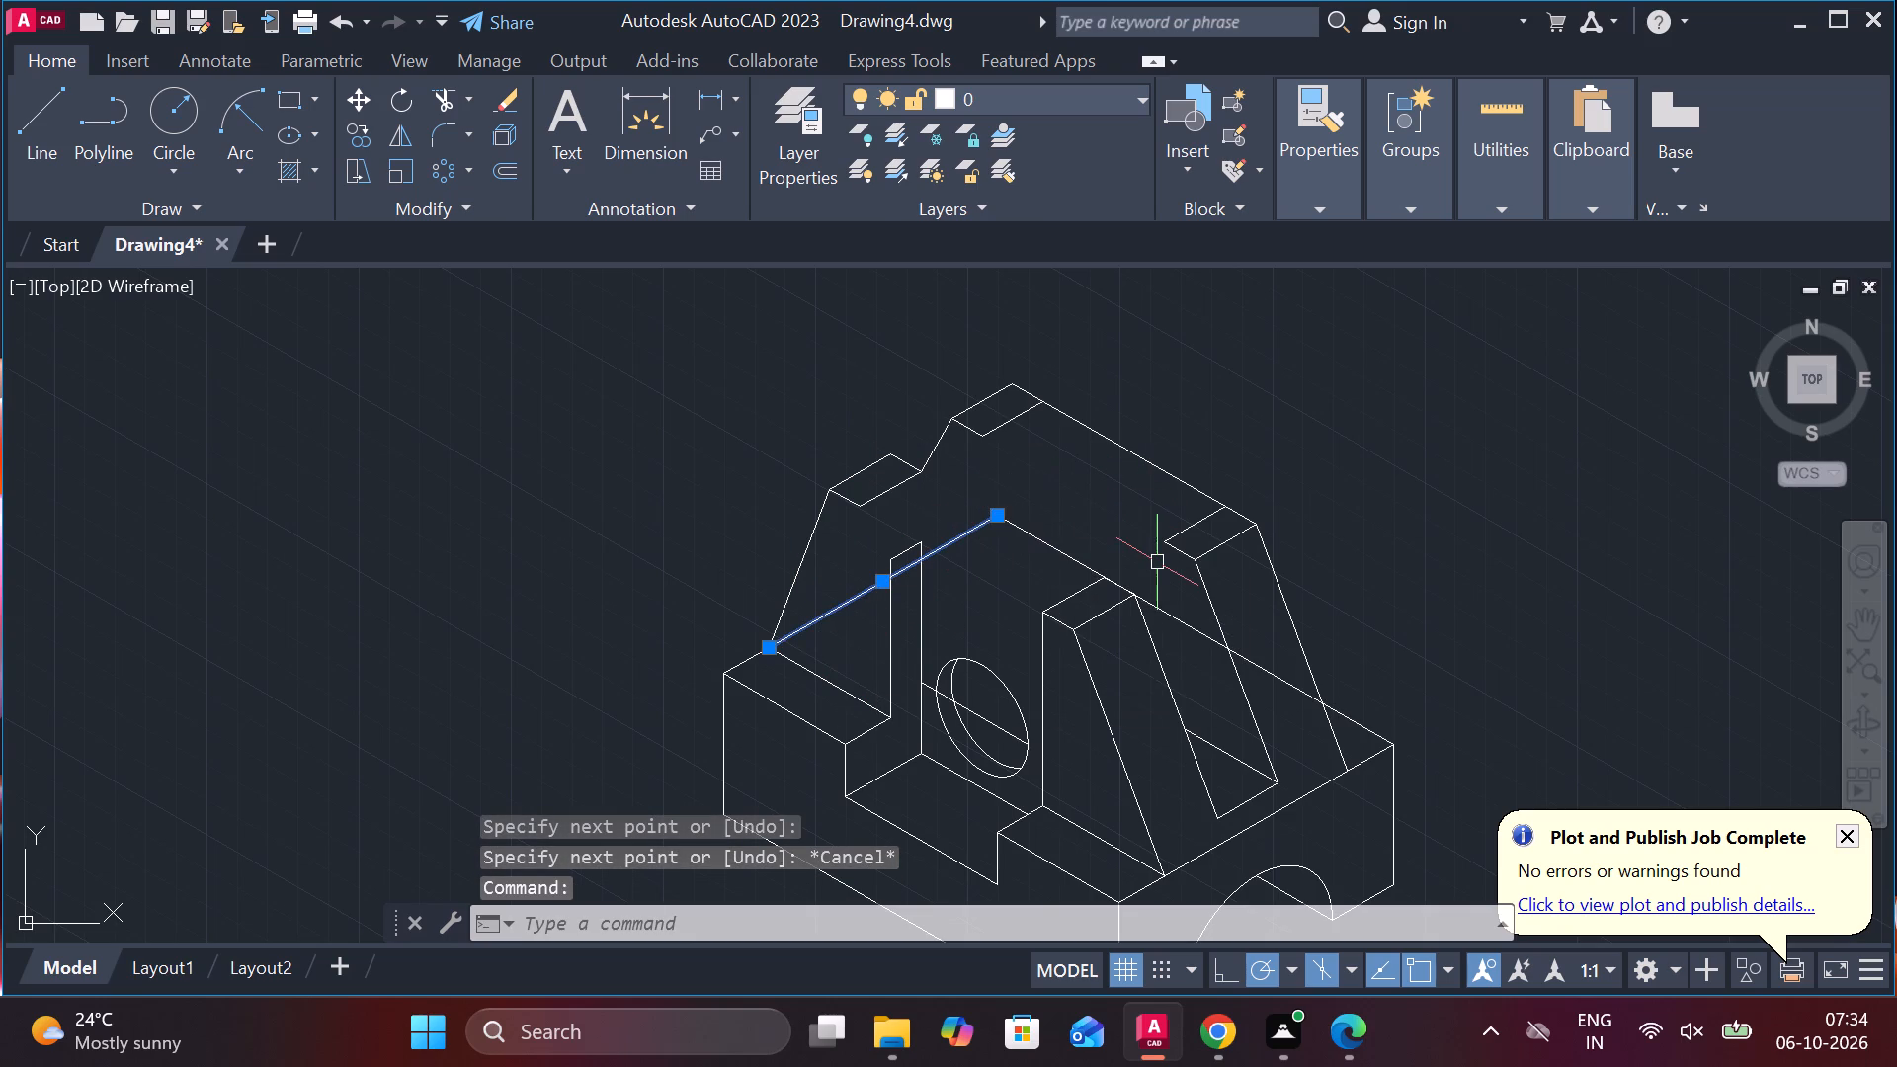
key(e)
key(Return)
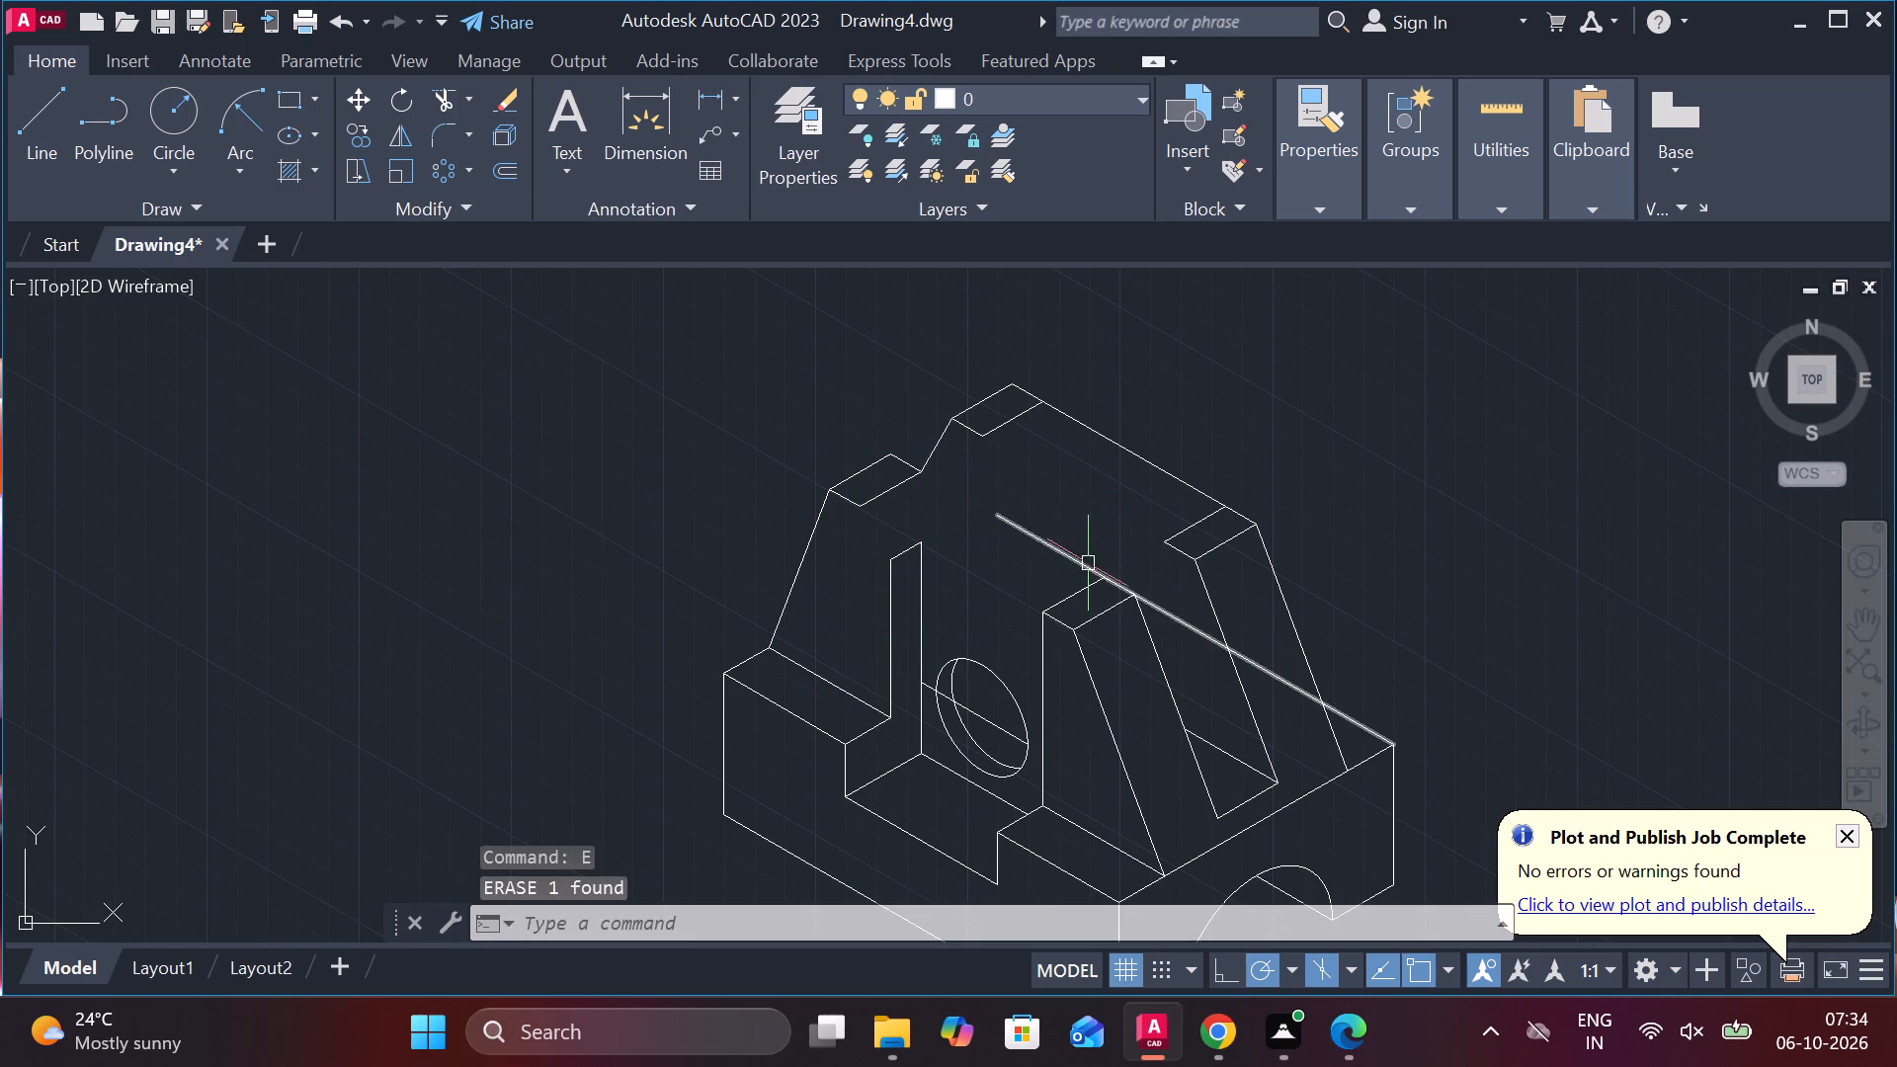
Trim the block's long back top edge where it runs behind the ribs and back wall, up to the wall's outer slope.
text(TR)
key(space)
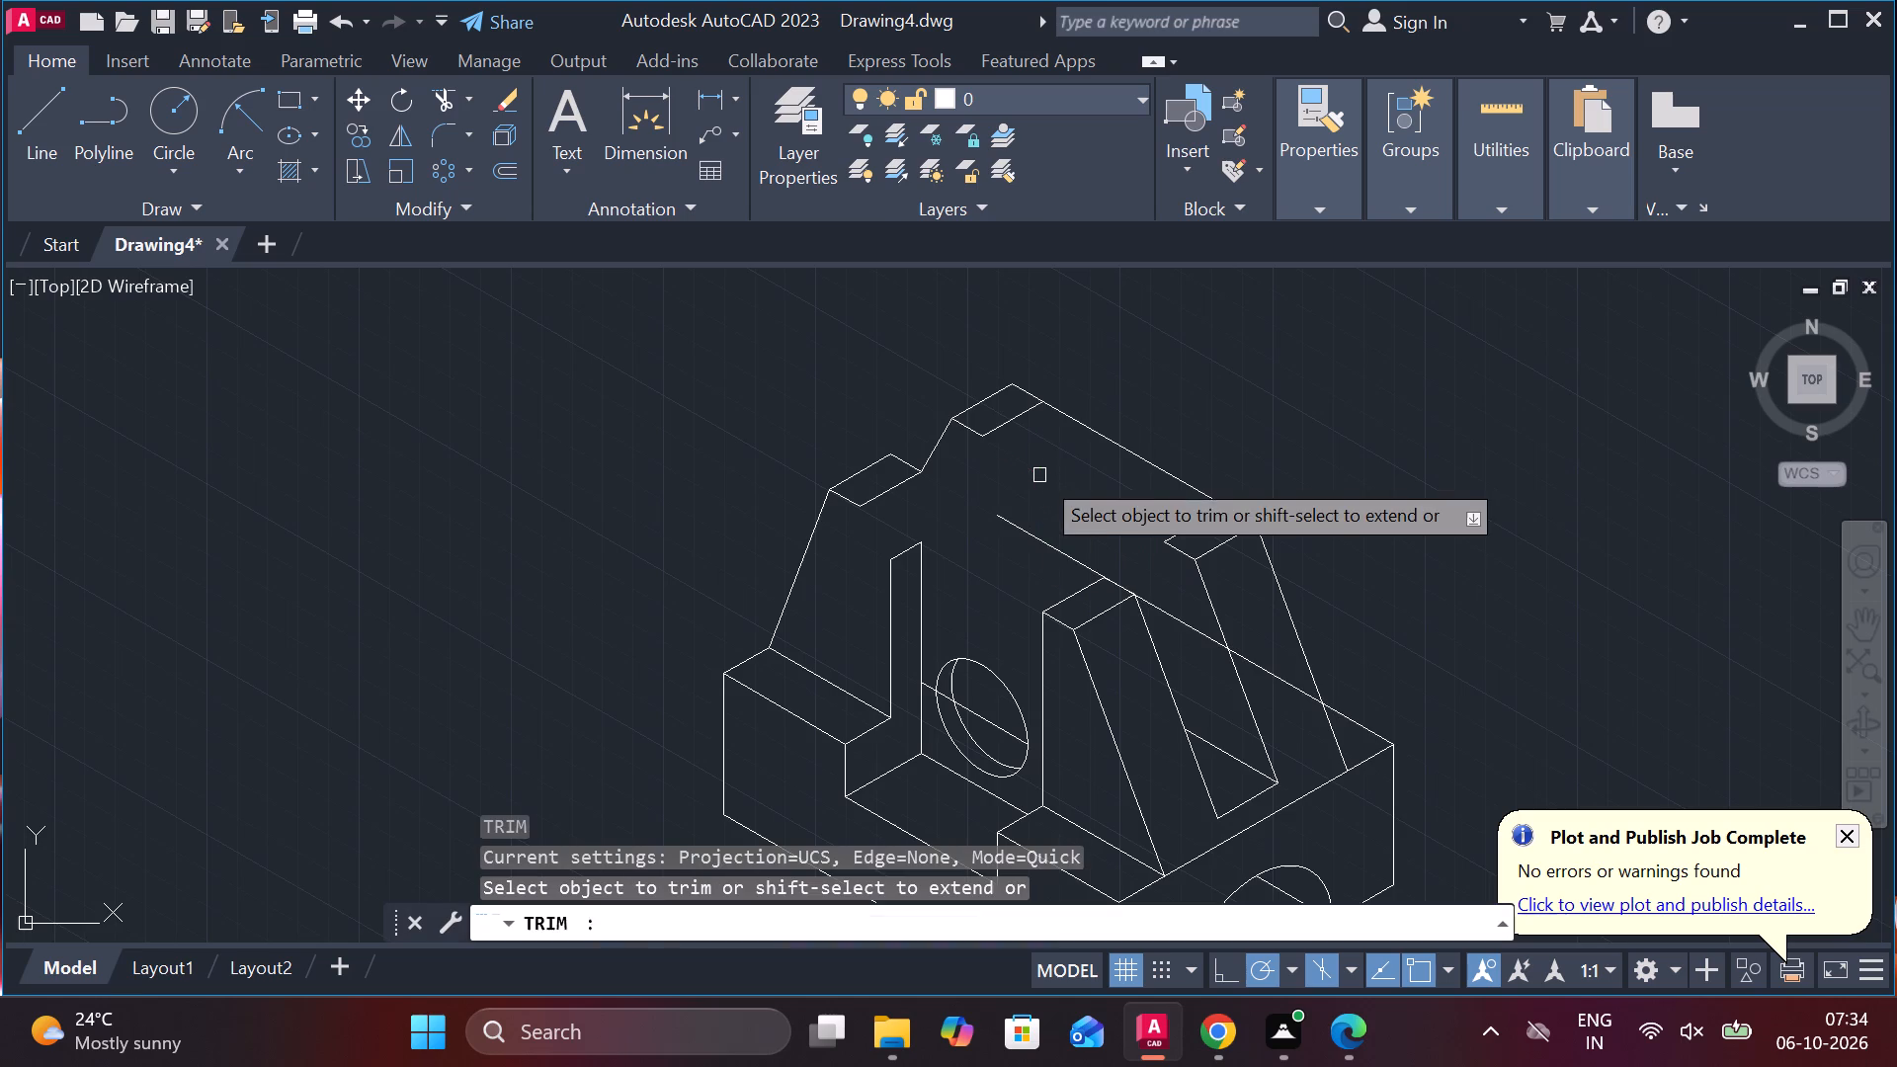
click(1039, 551)
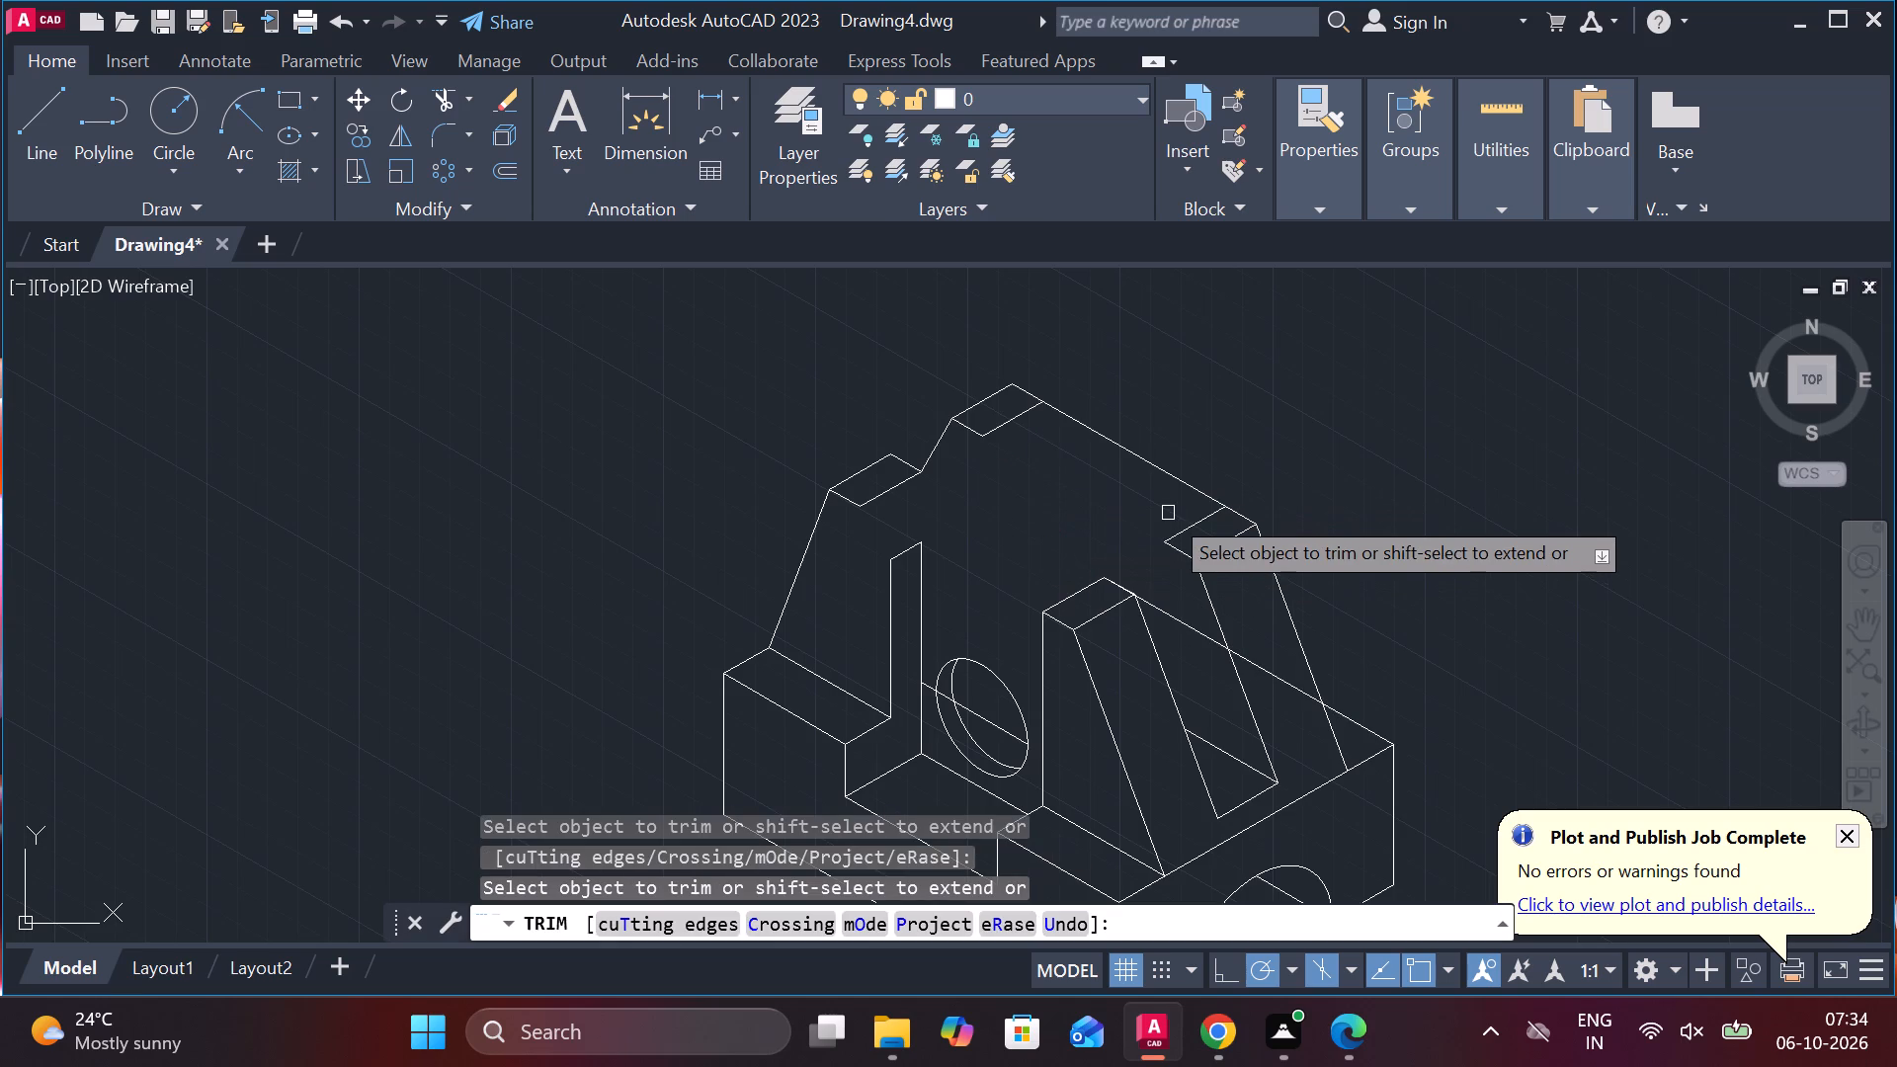
click(1174, 627)
click(1266, 677)
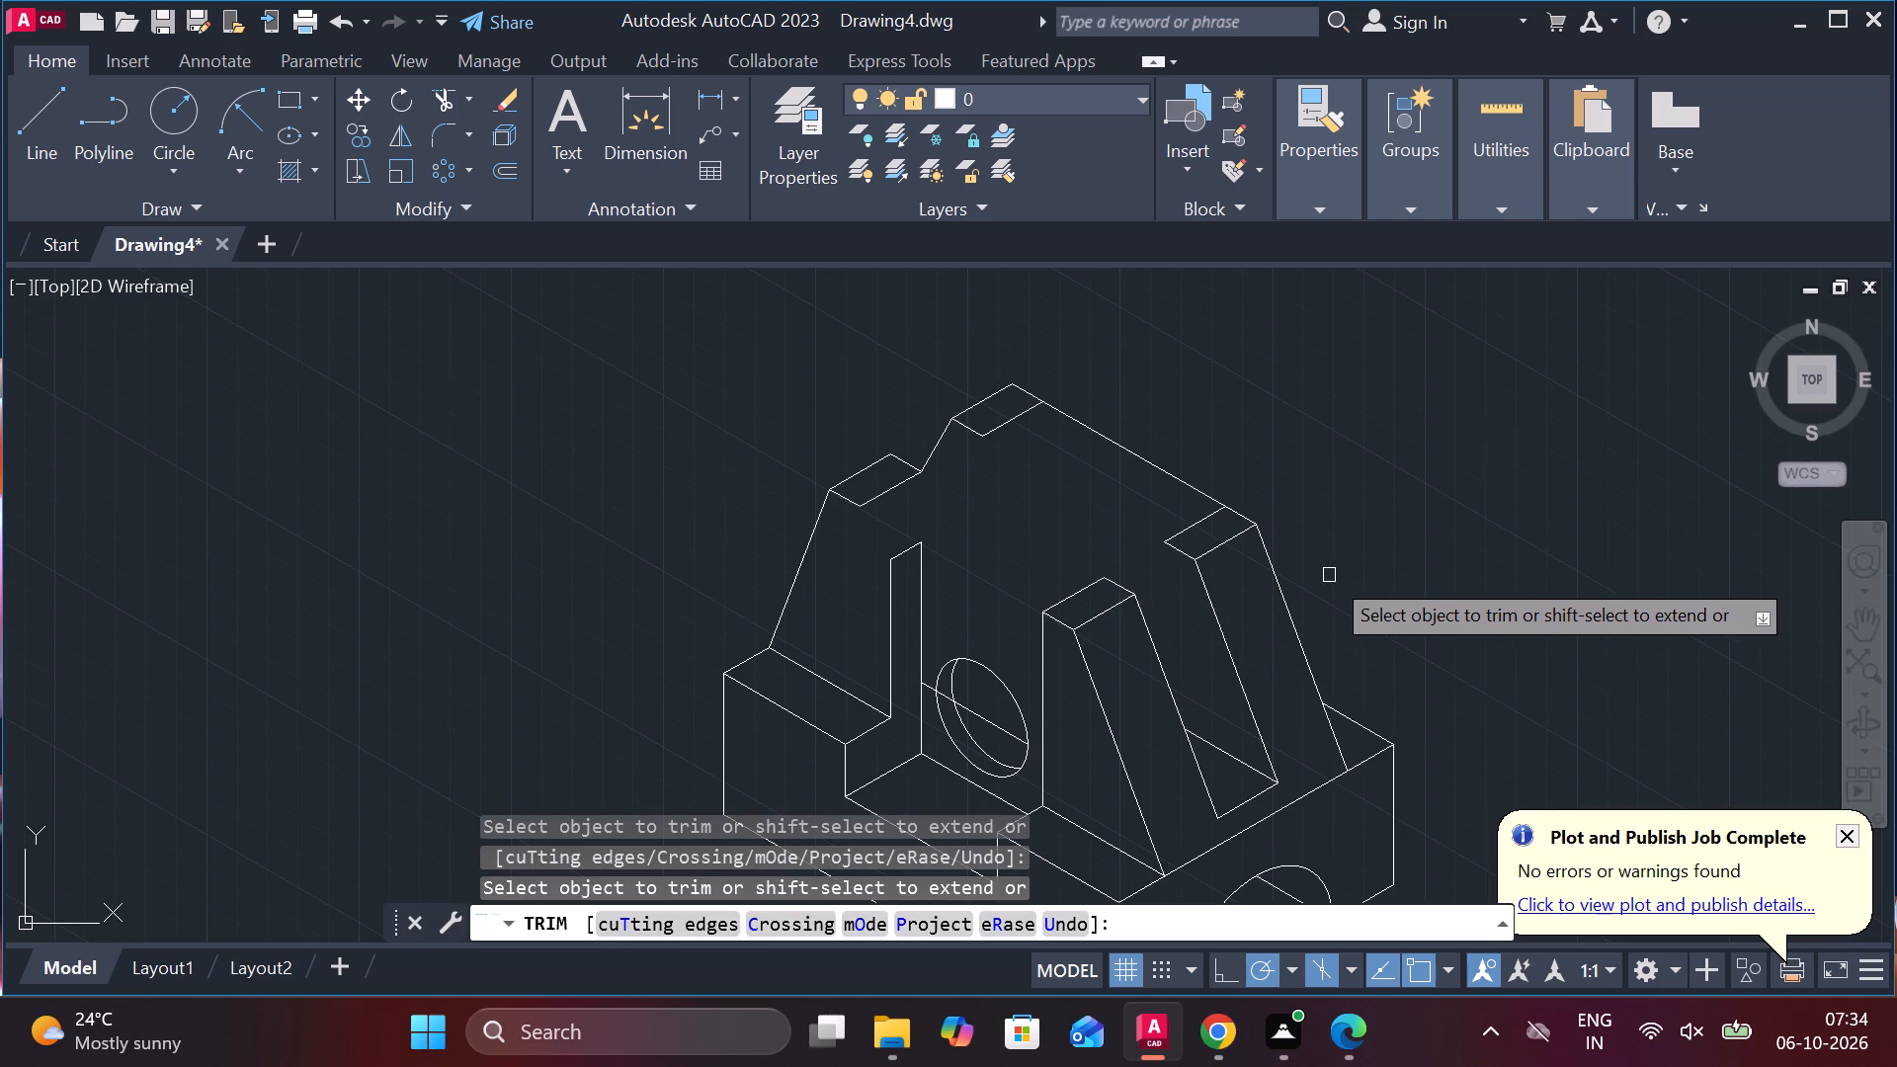
middle_click(1327, 531)
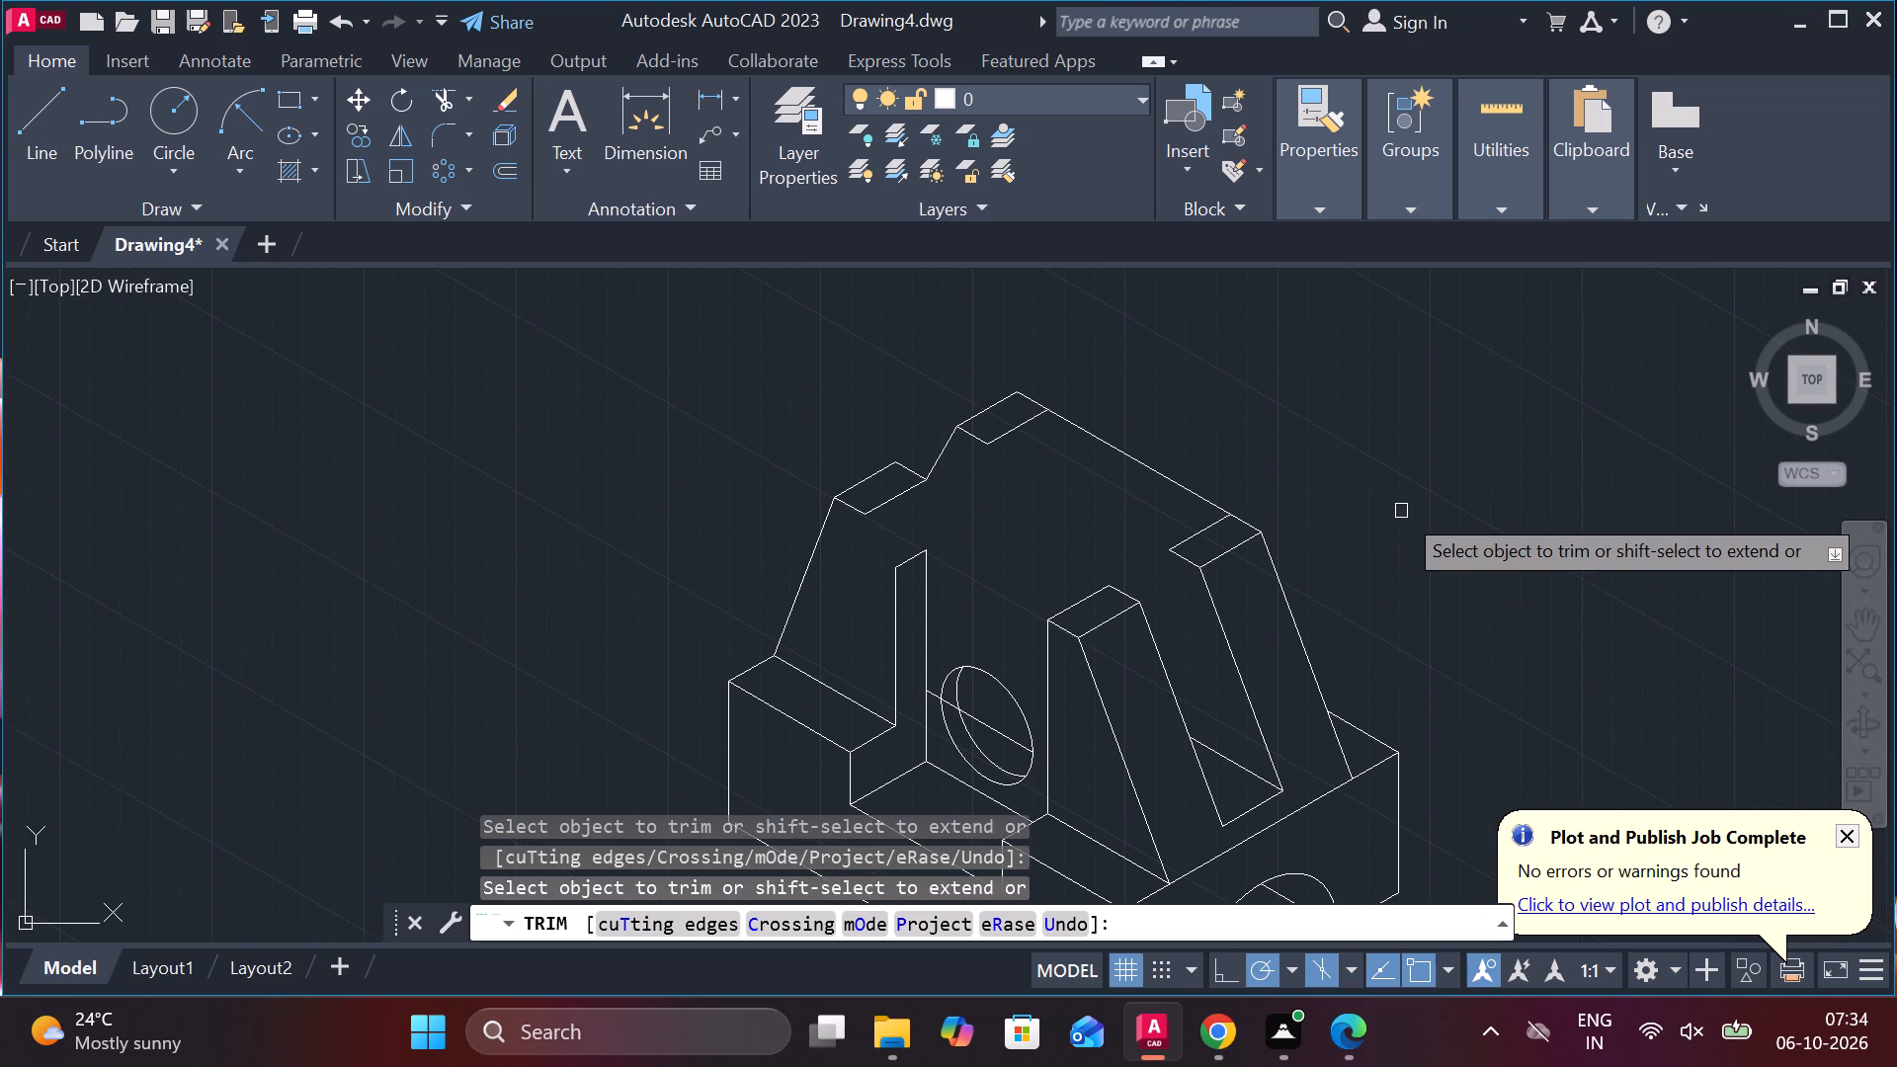
key(Escape)
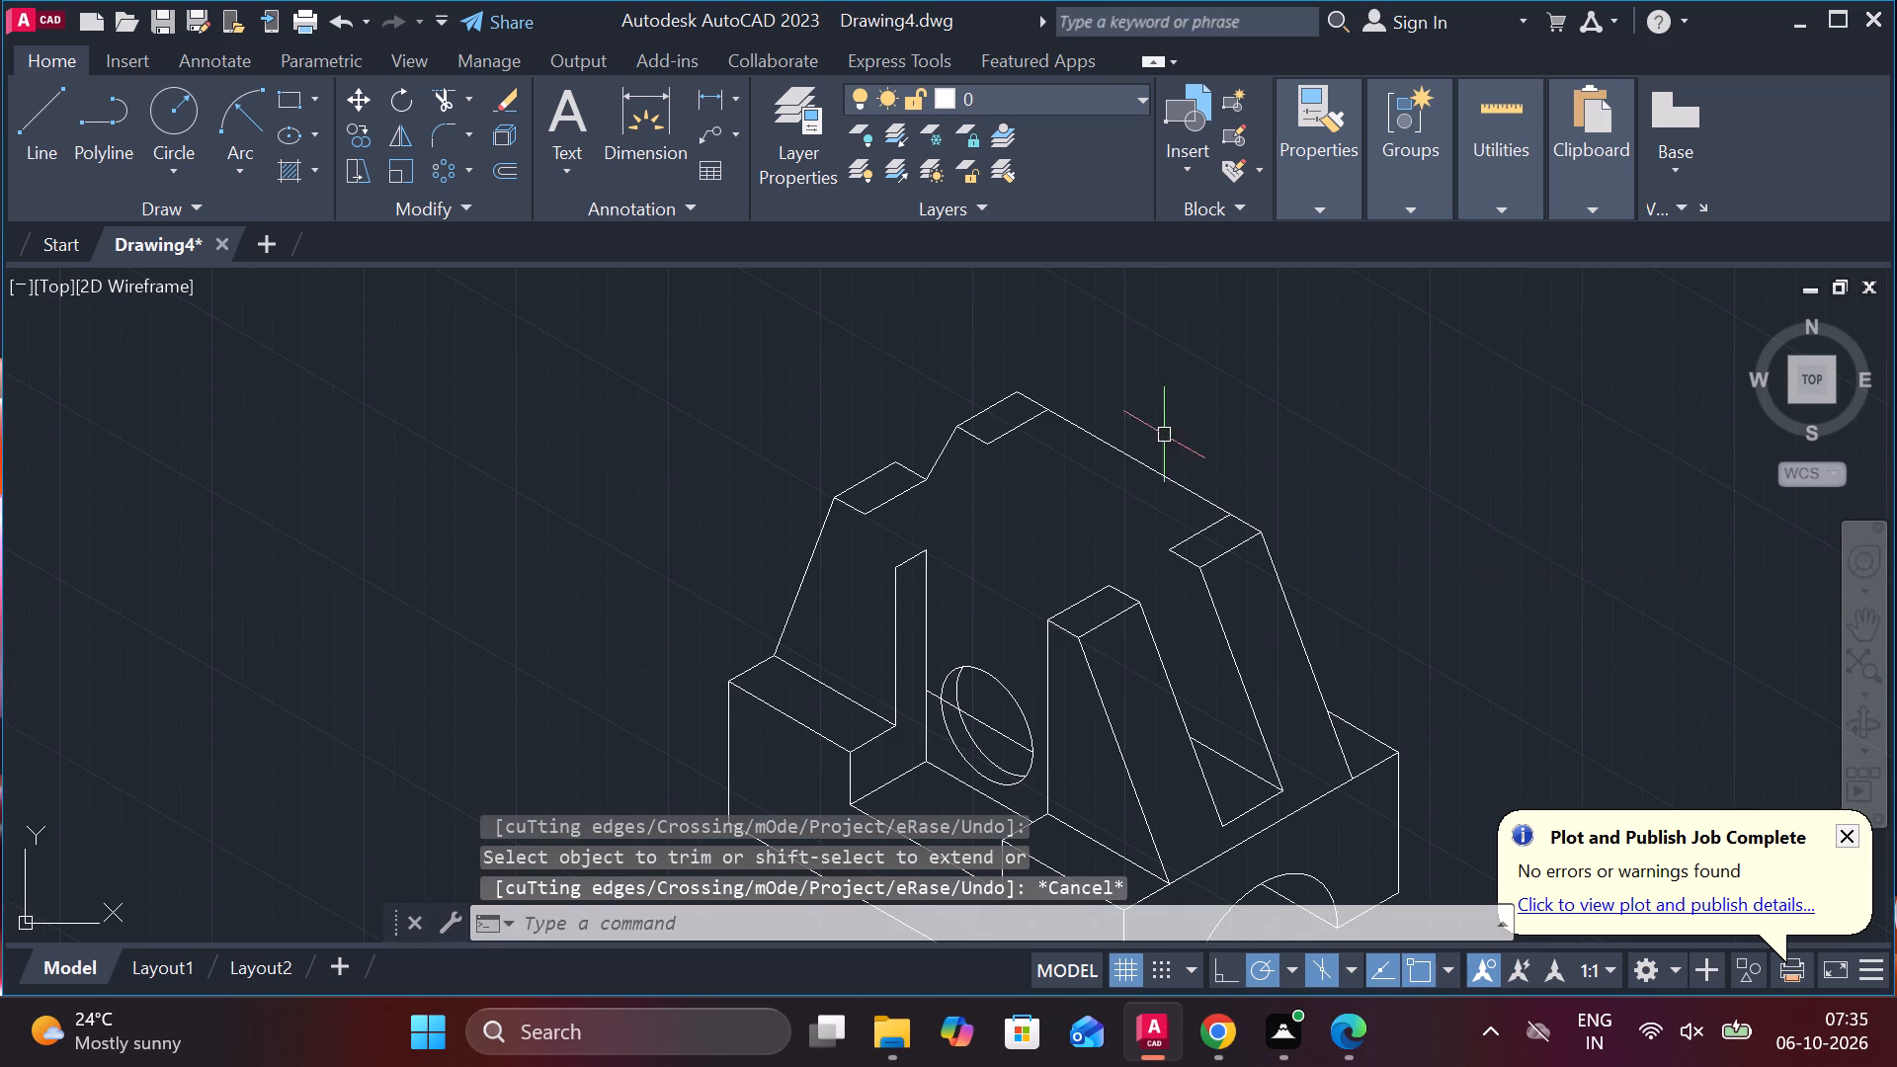
Draw a 30-unit line at 330° from the front corner of the lower small top face.
click(48, 101)
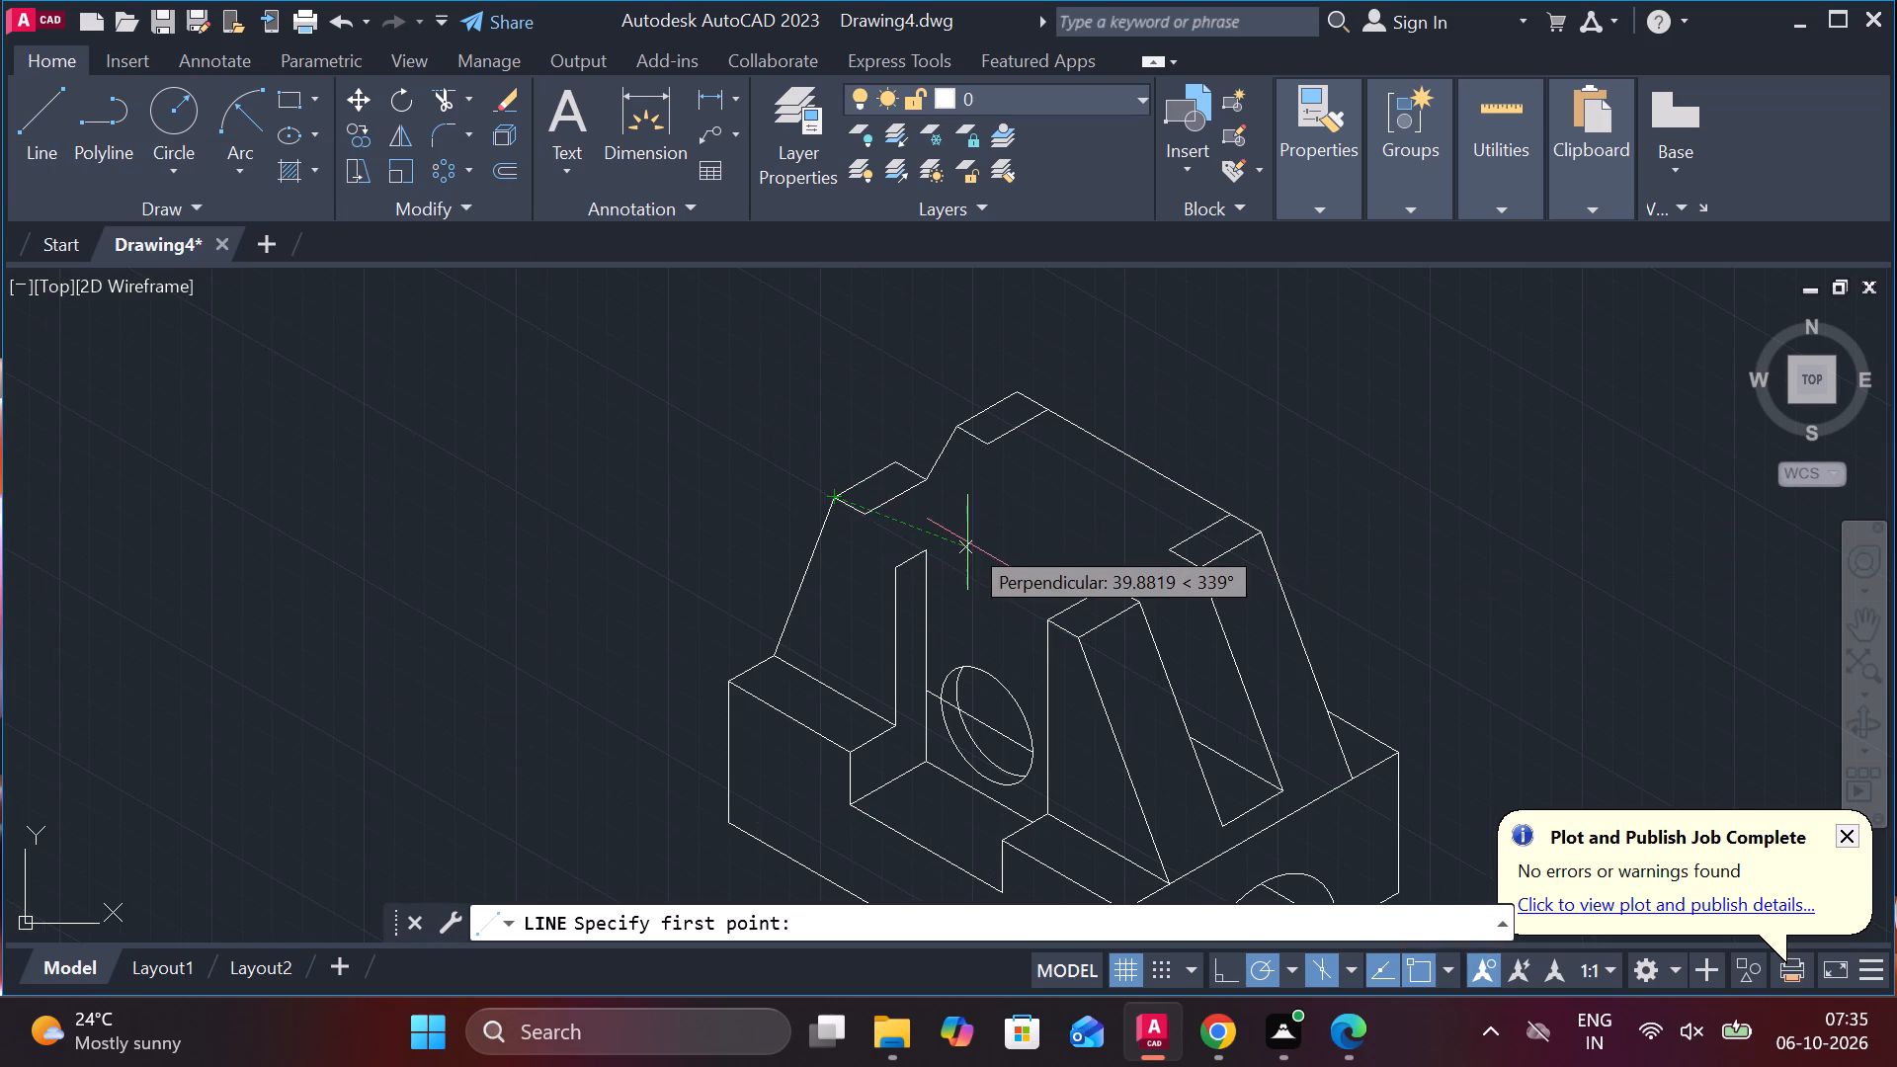
click(862, 523)
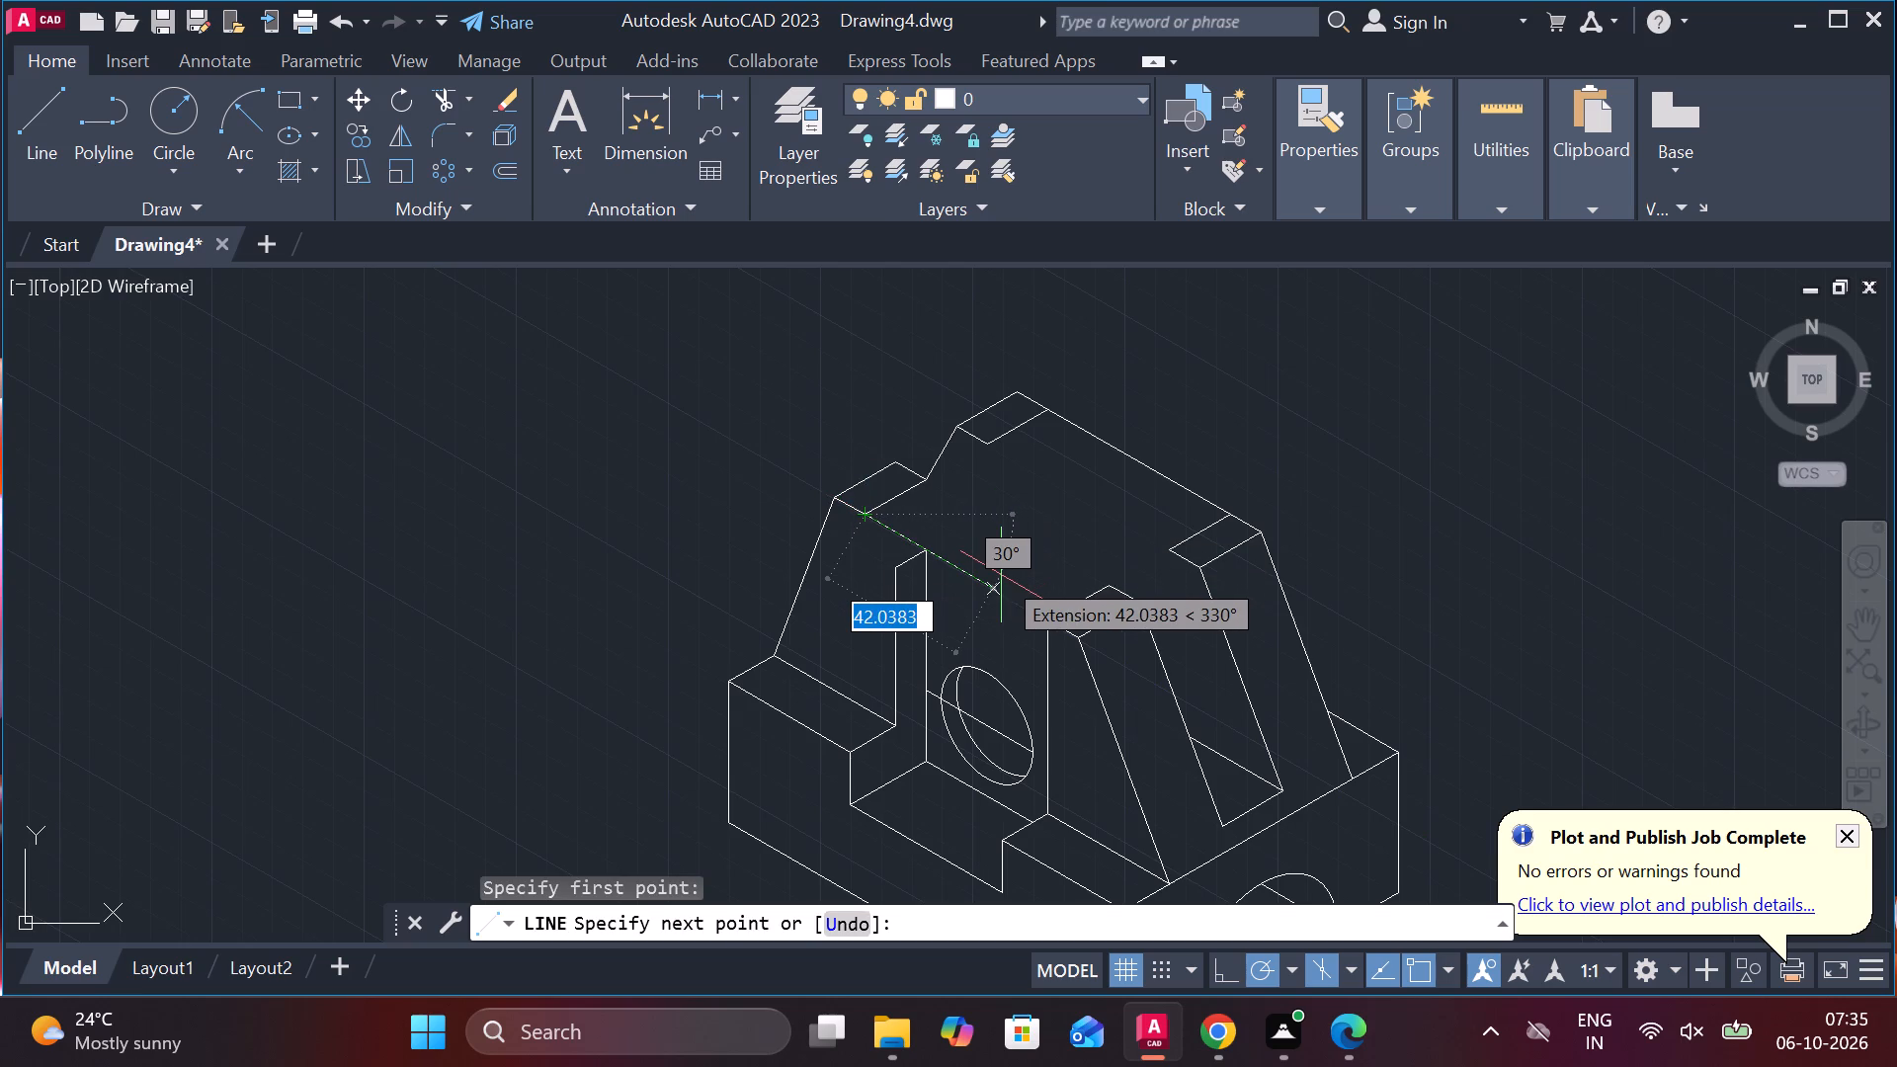
key(3)
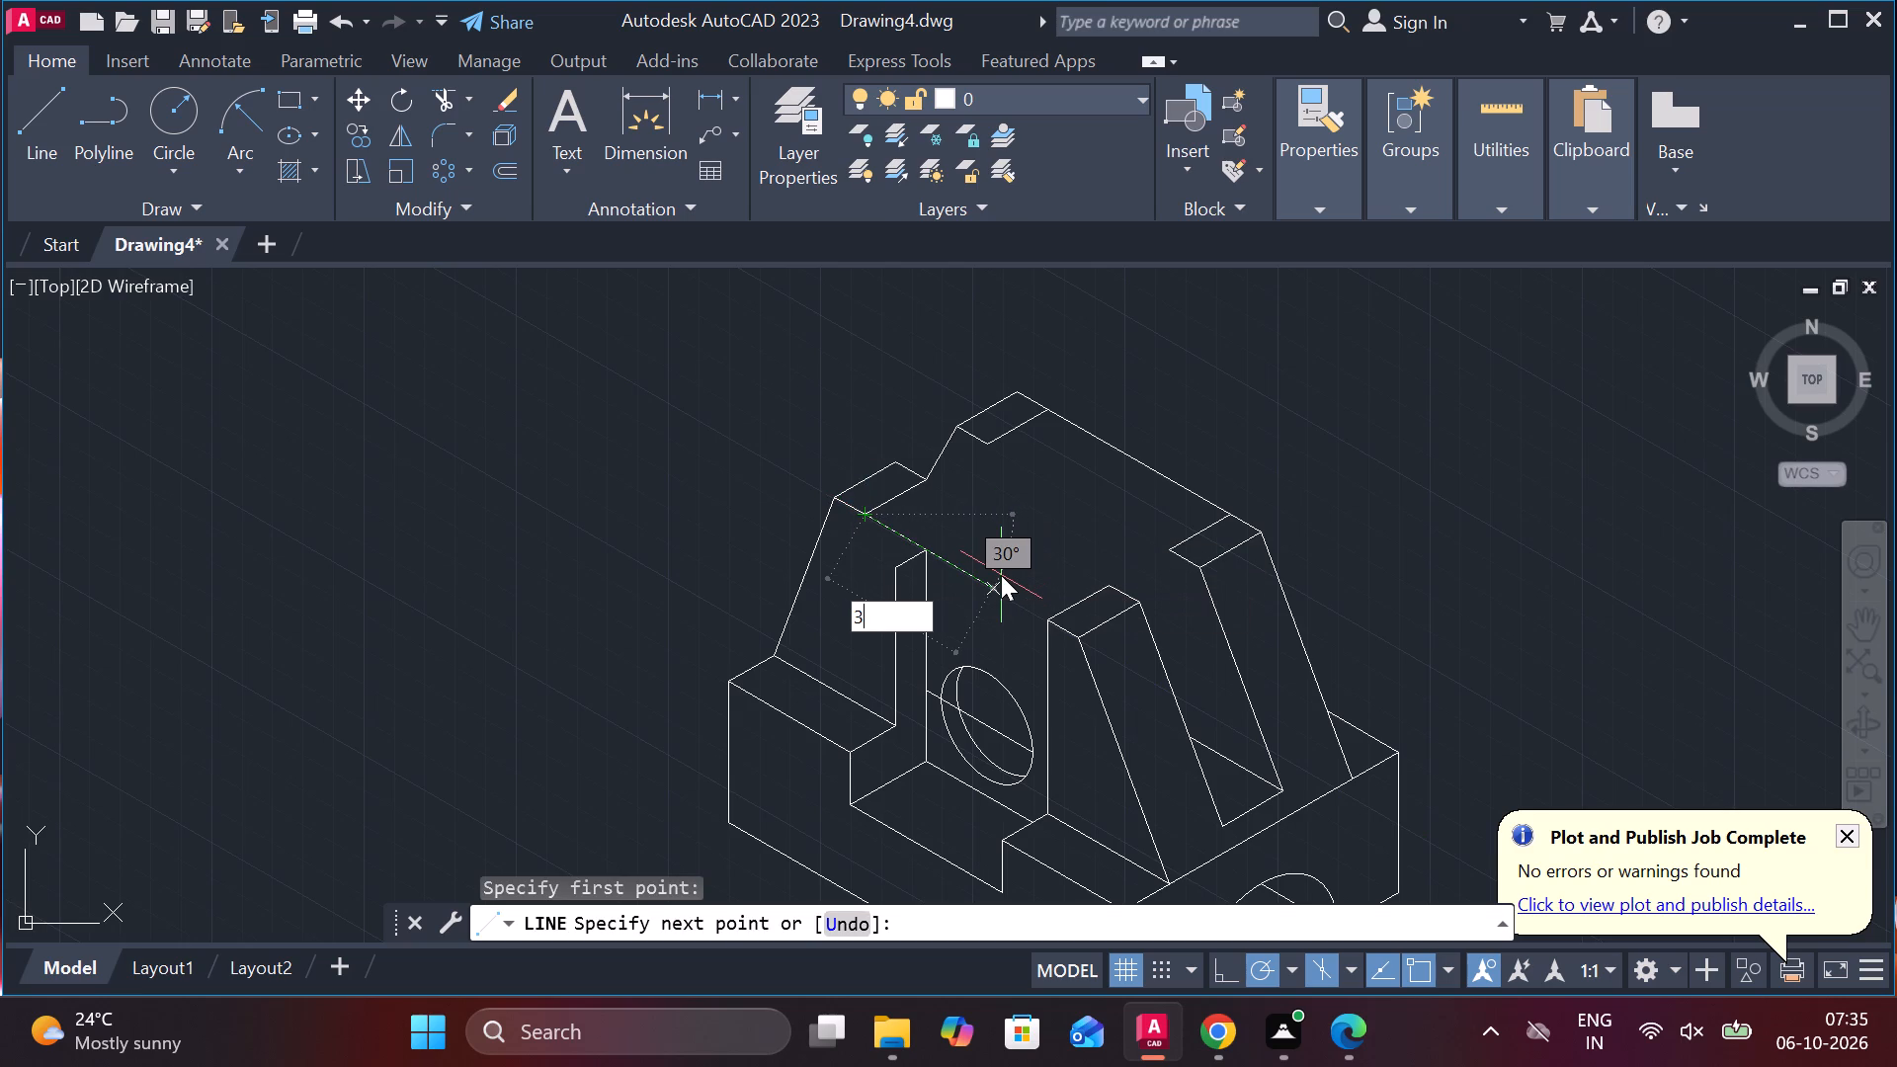
key(0)
key(Return)
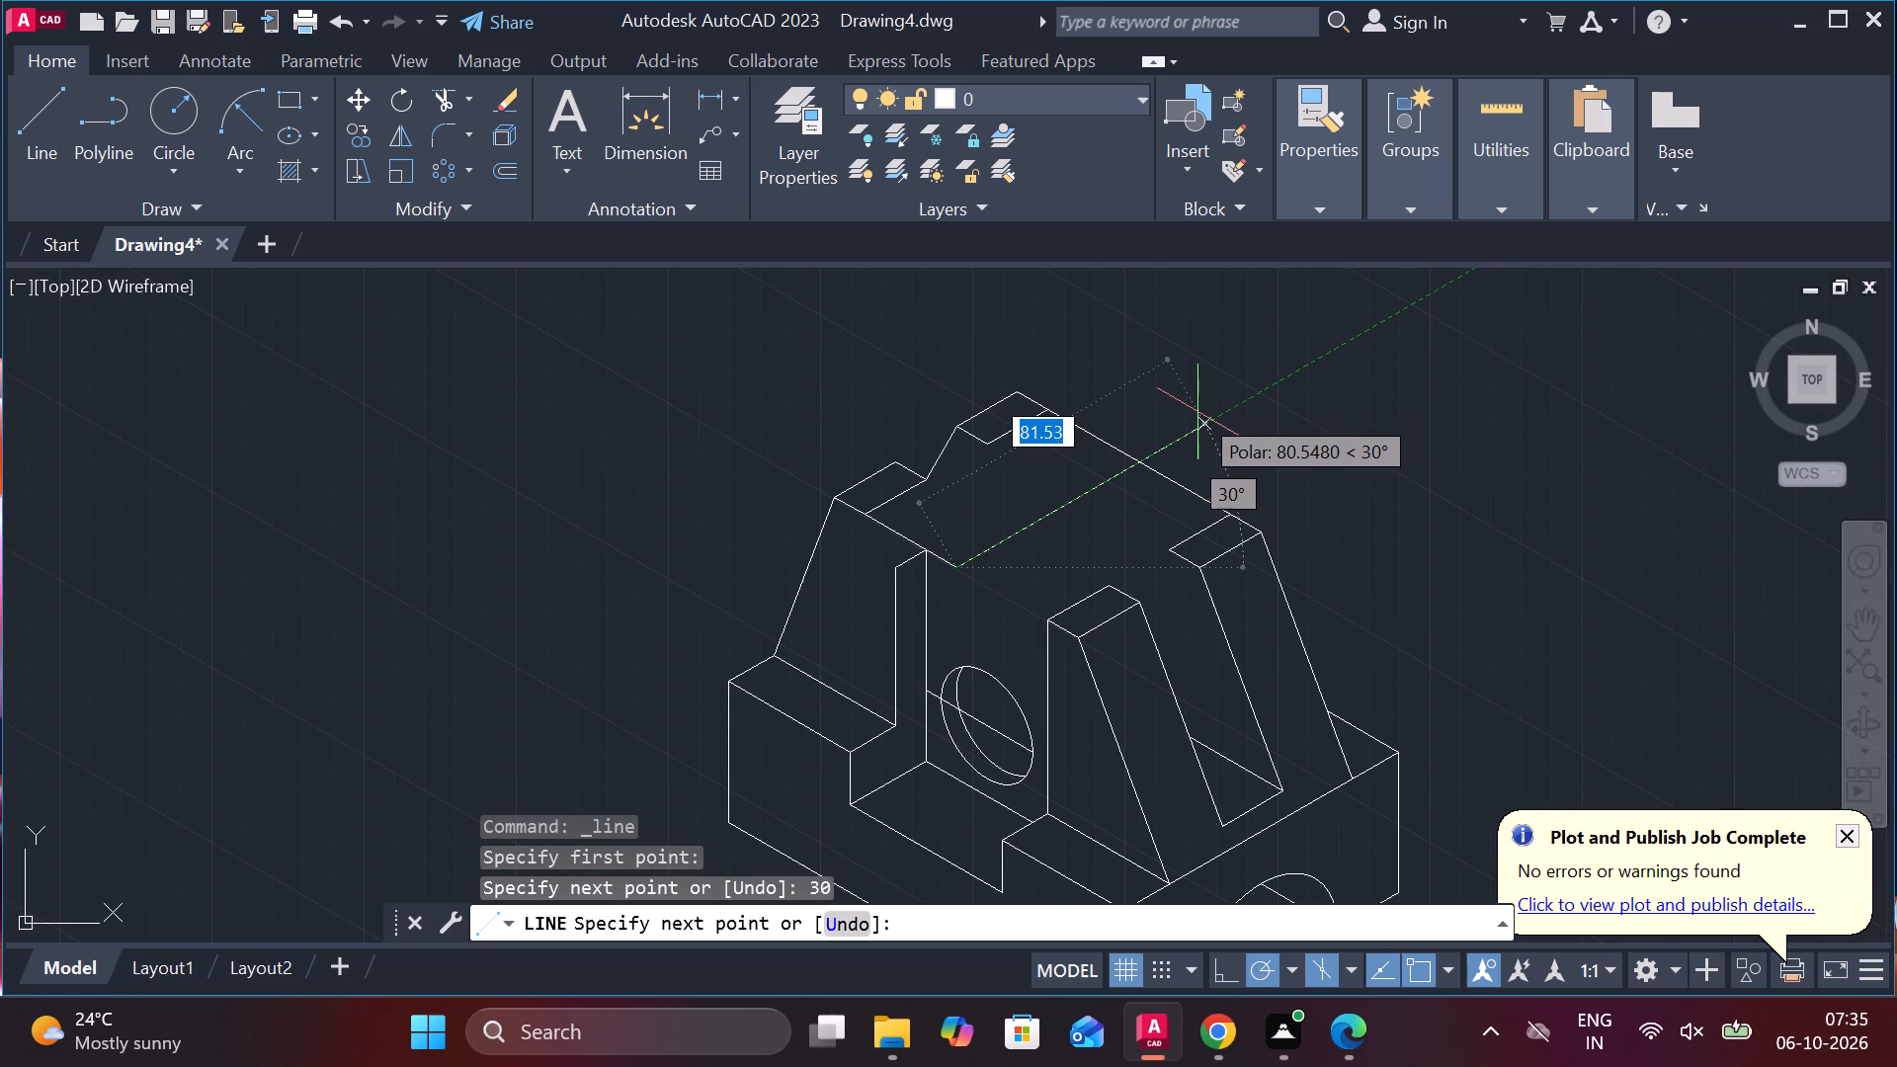
key(Escape)
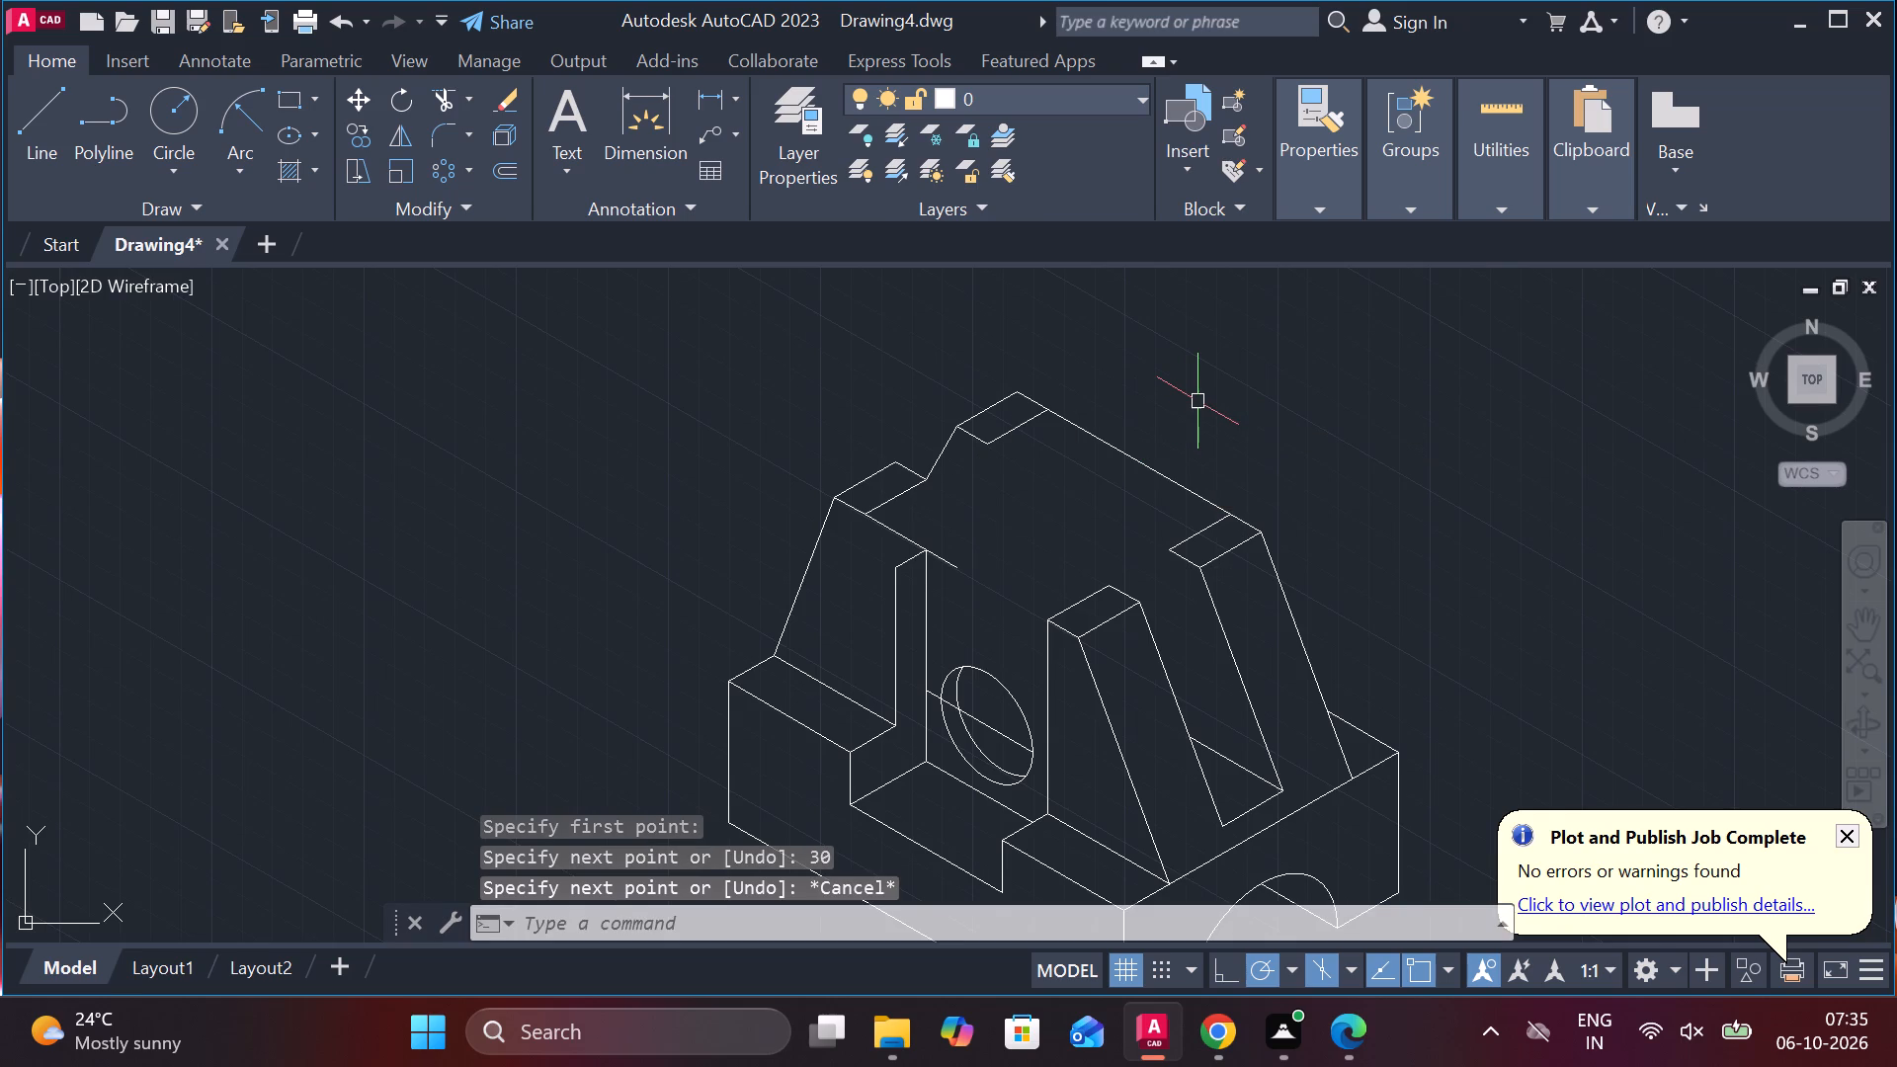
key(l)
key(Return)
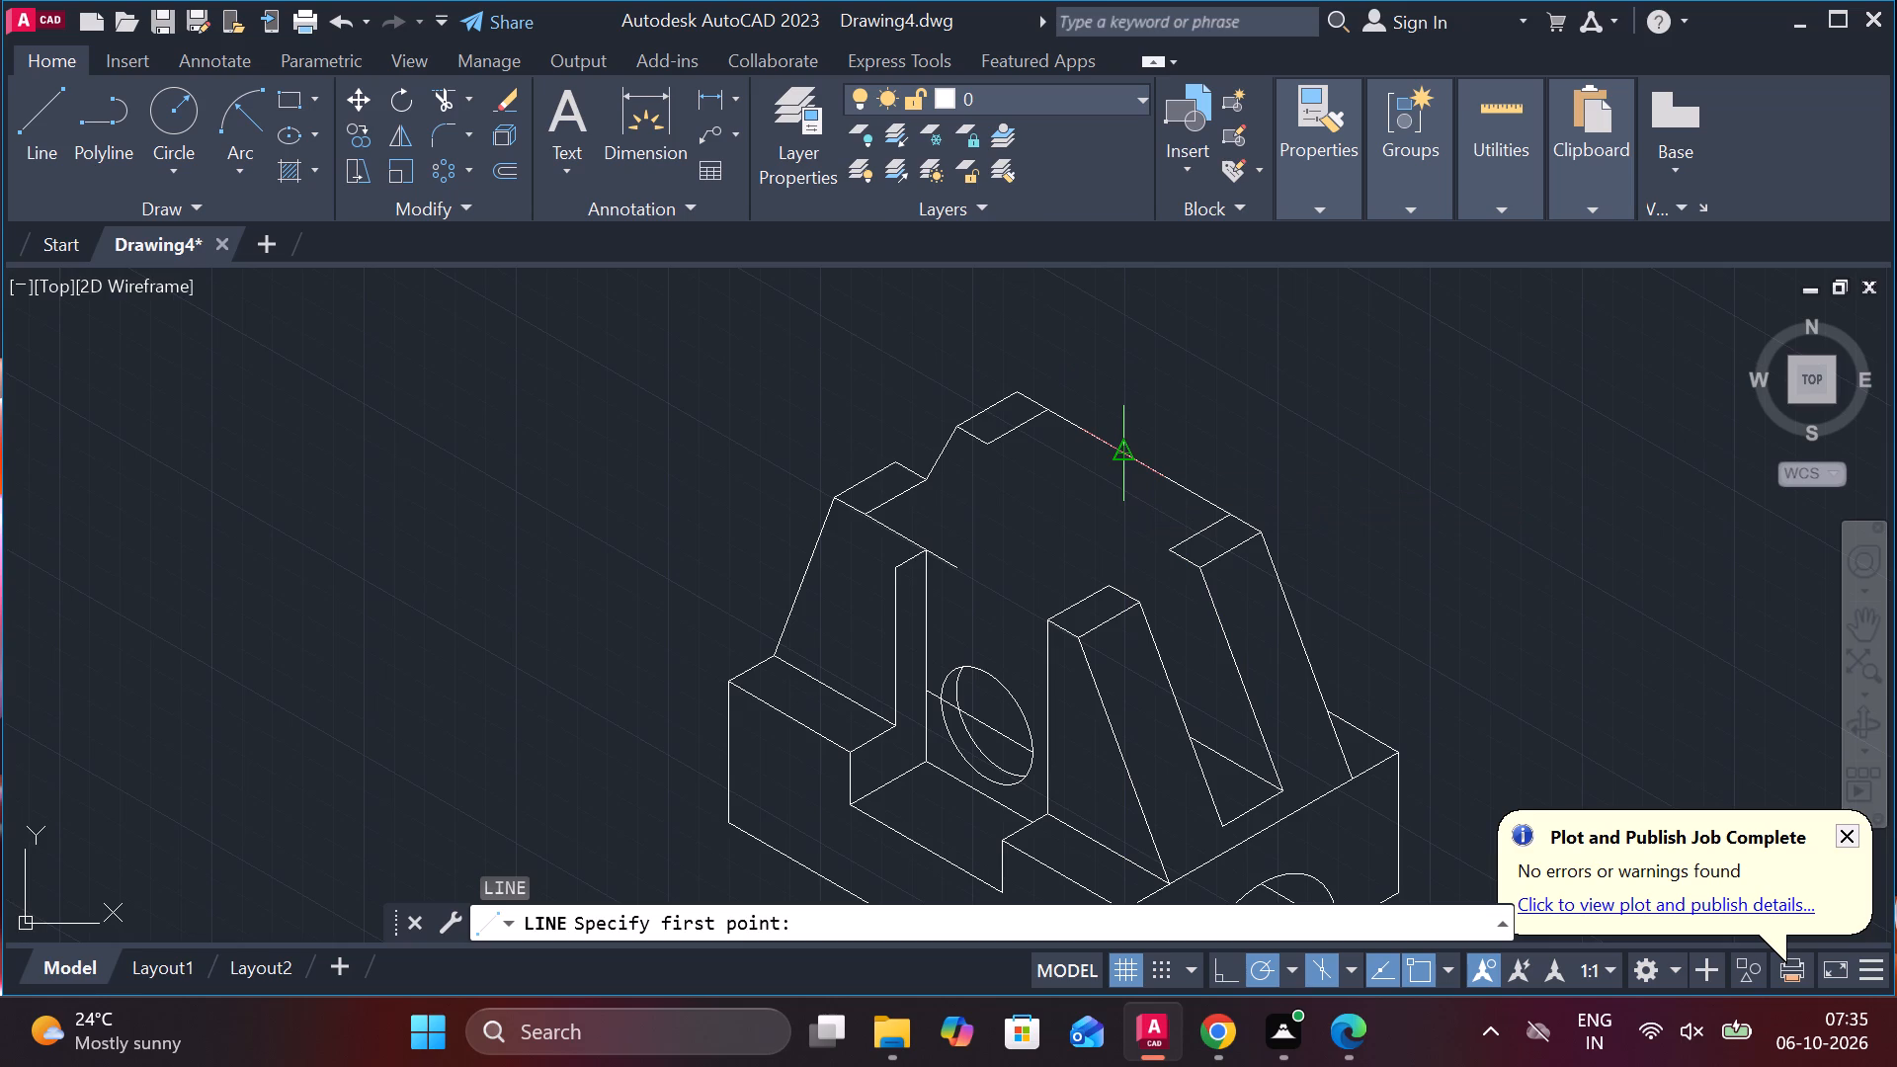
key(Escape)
Draw a line about 60 units long joining the inner front corners of the back wall's two upper top faces.
key(l)
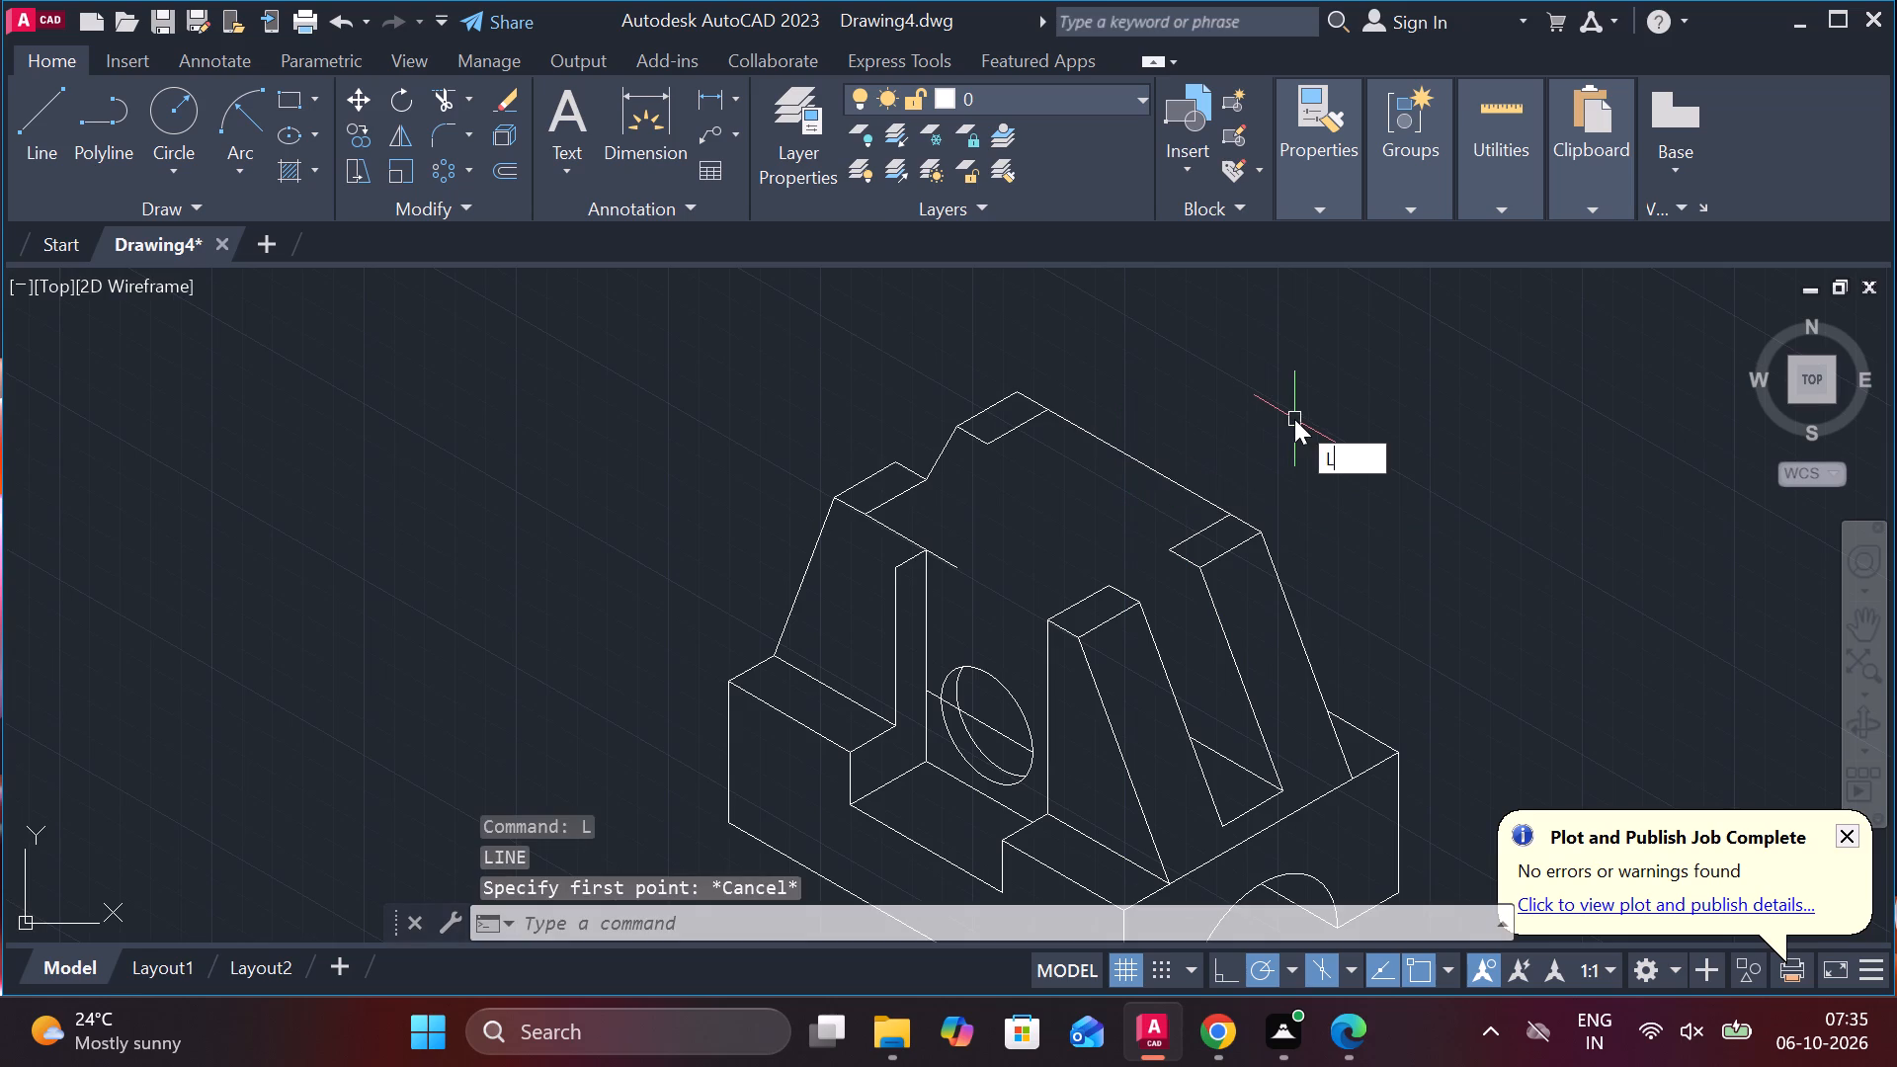
key(Return)
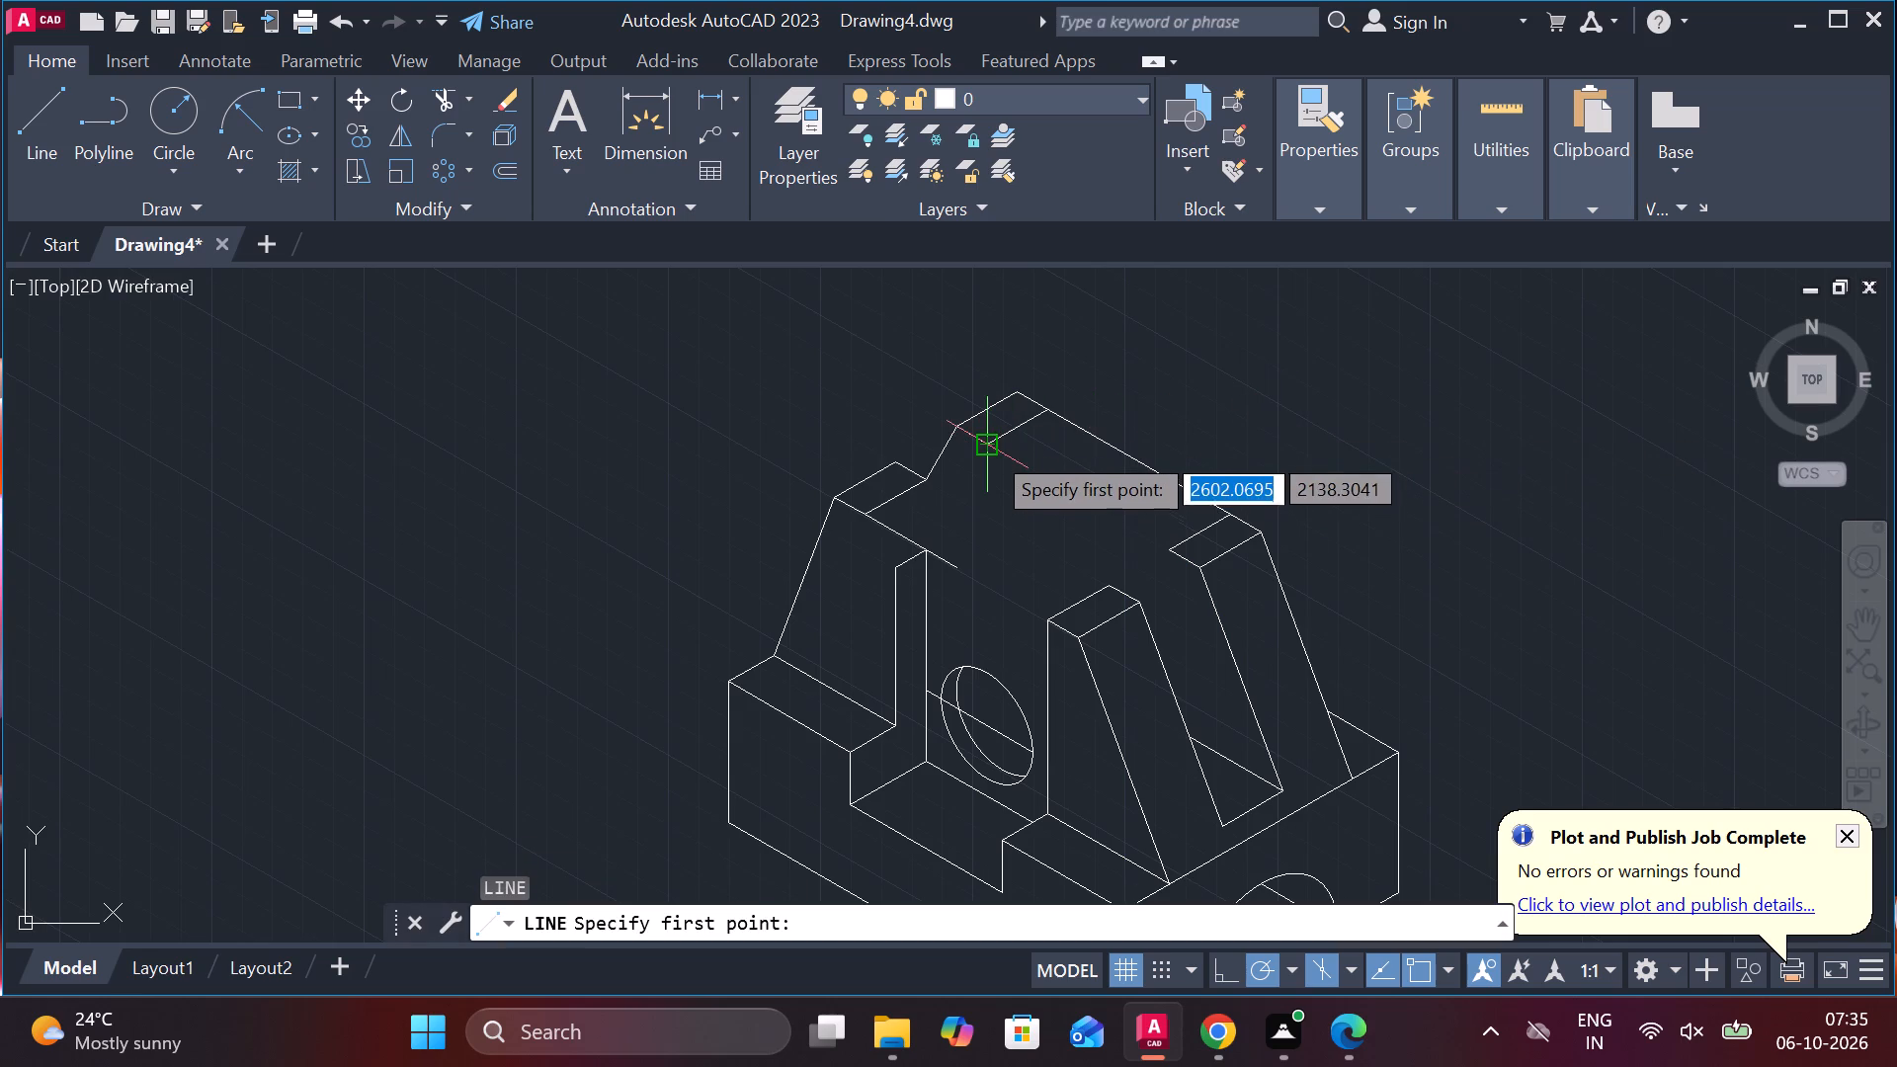
click(988, 446)
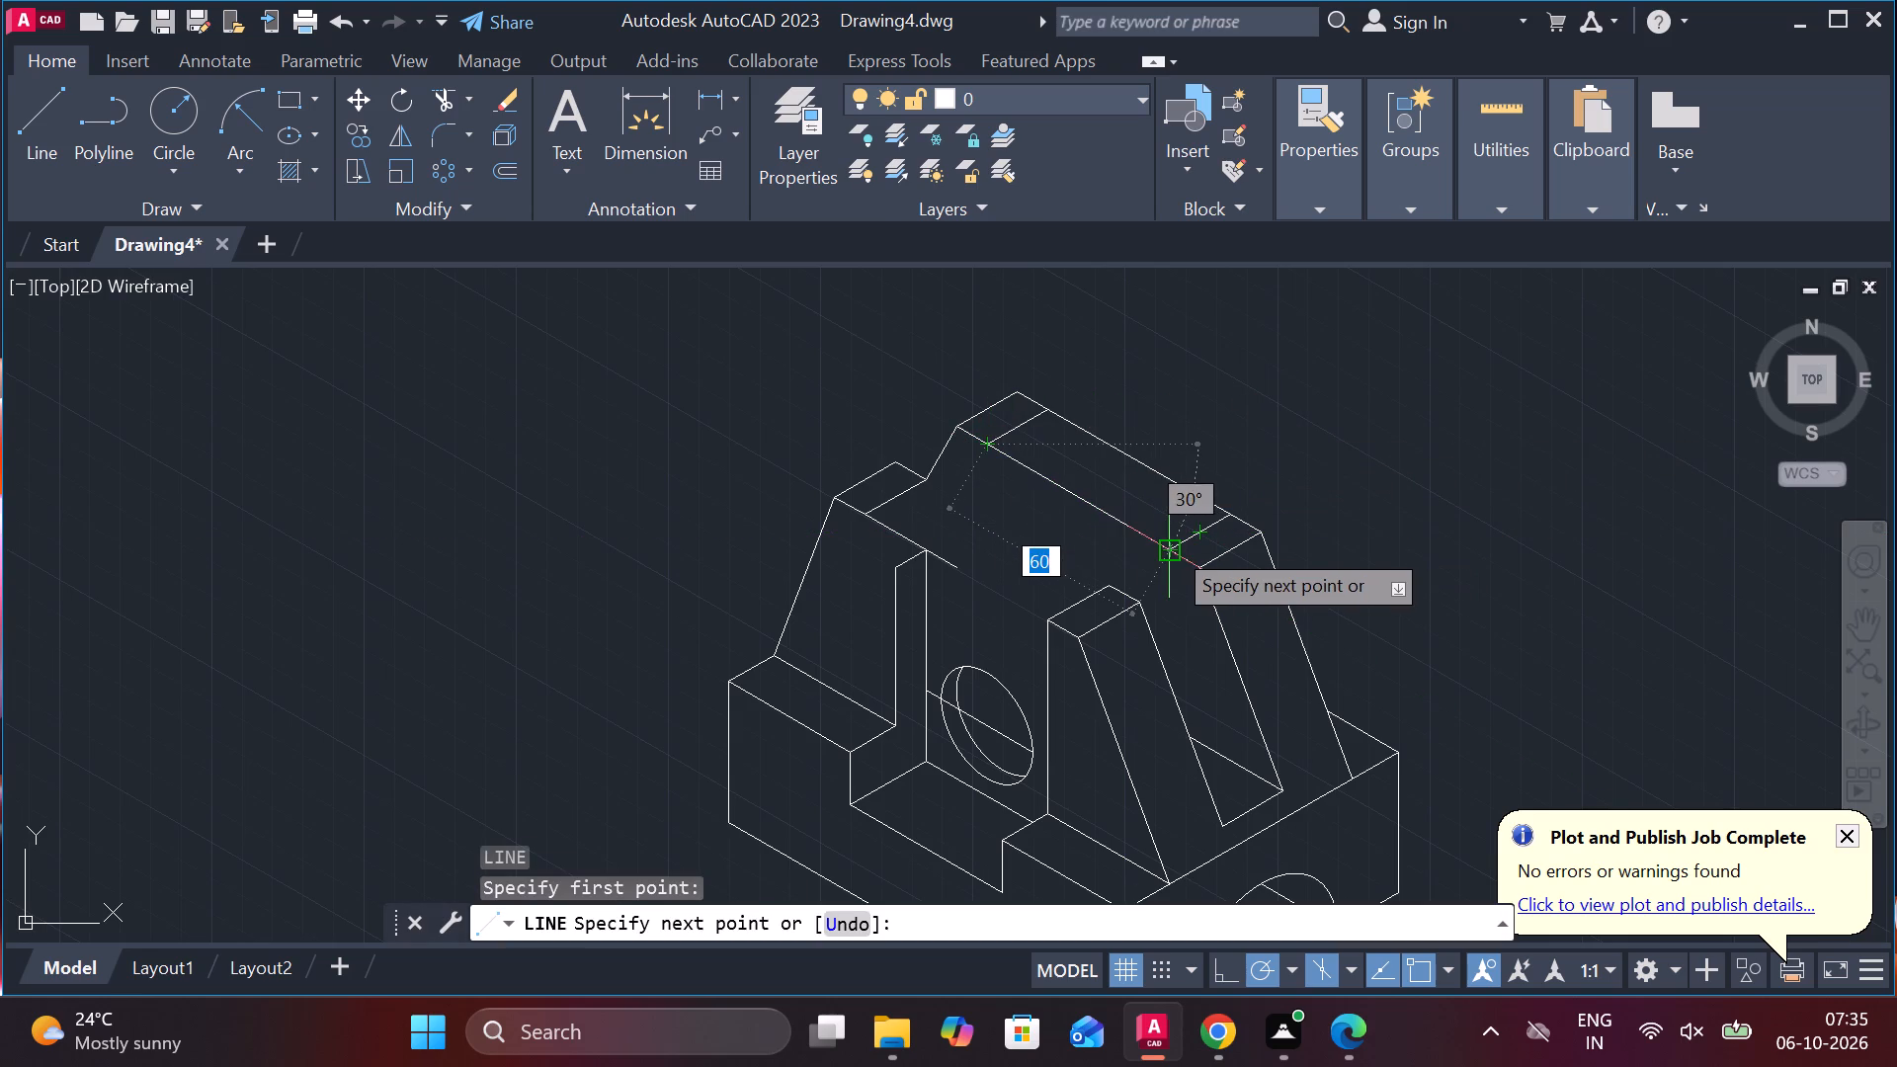
click(1172, 545)
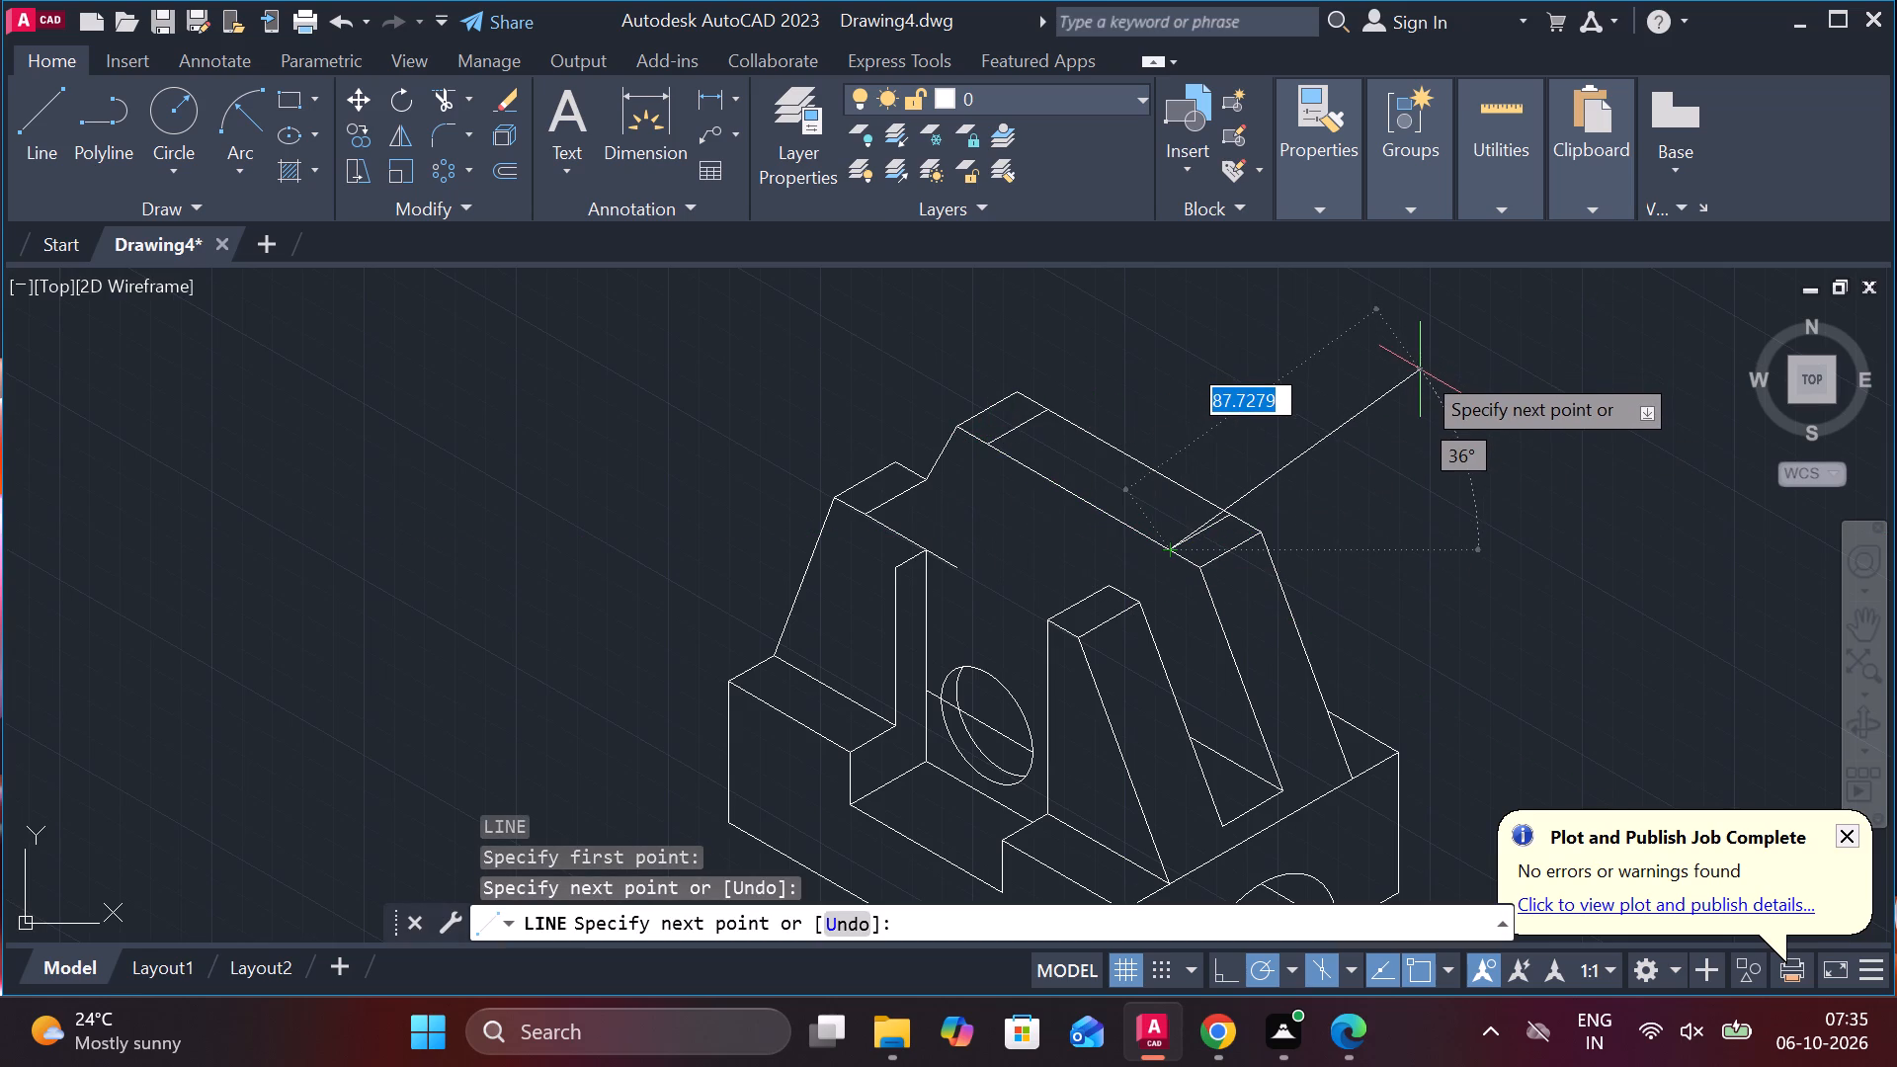
key(Escape)
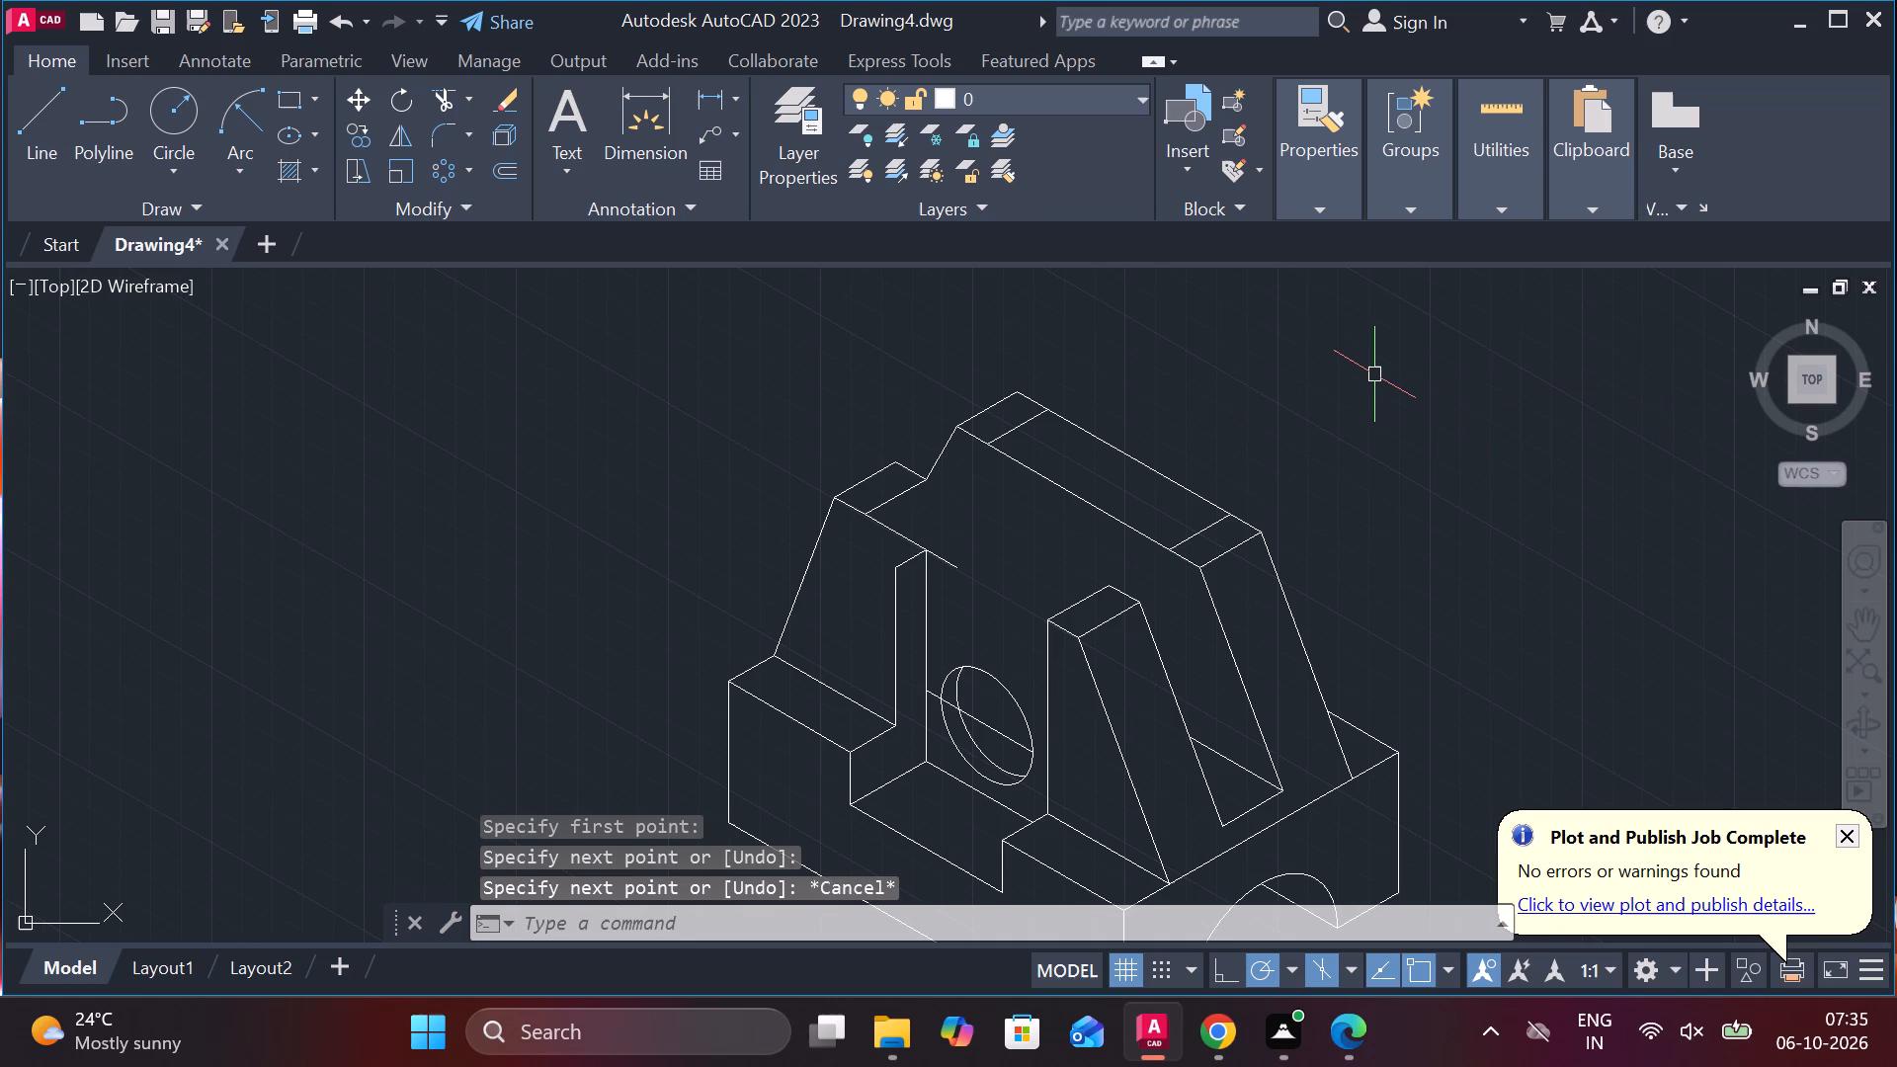
Draw an isocircle of radius 30 centred on the midpoint of the 60-unit joining line.
text(EL)
key(Return)
key(i)
key(Return)
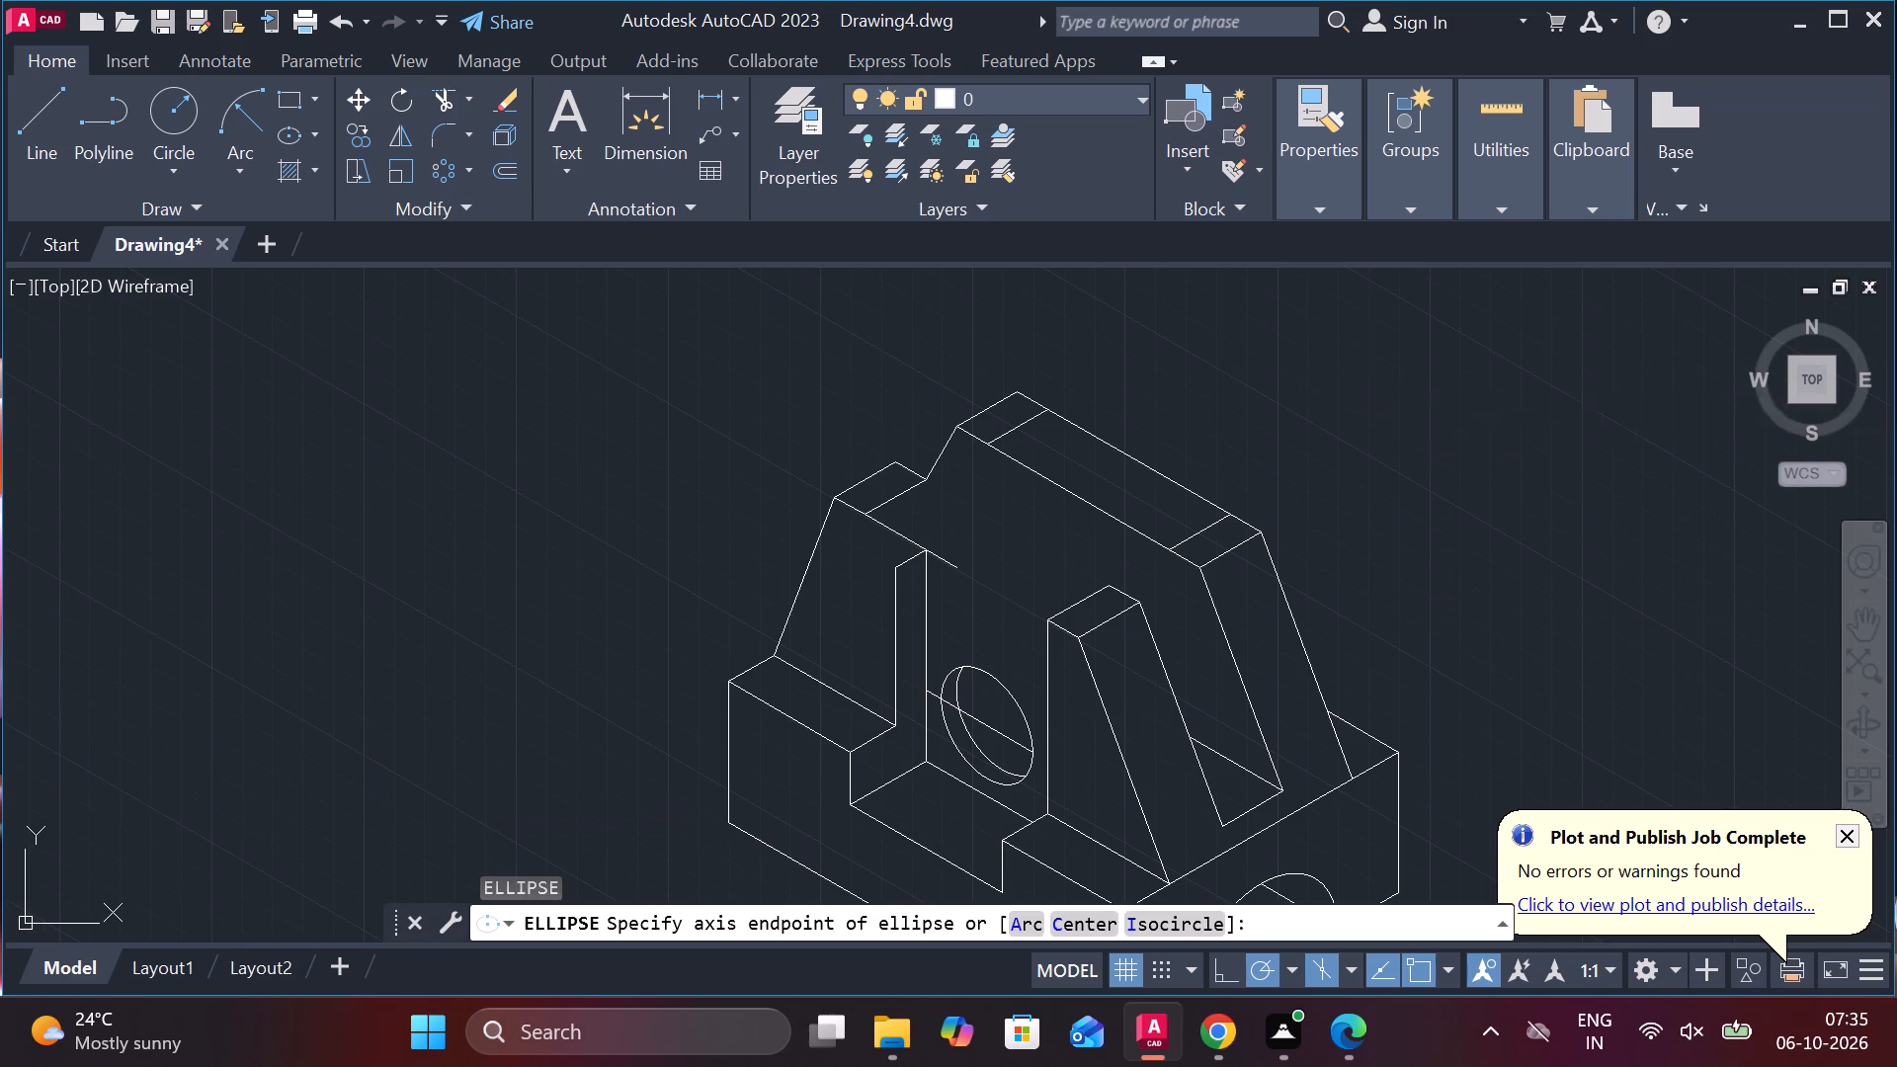
click(1076, 498)
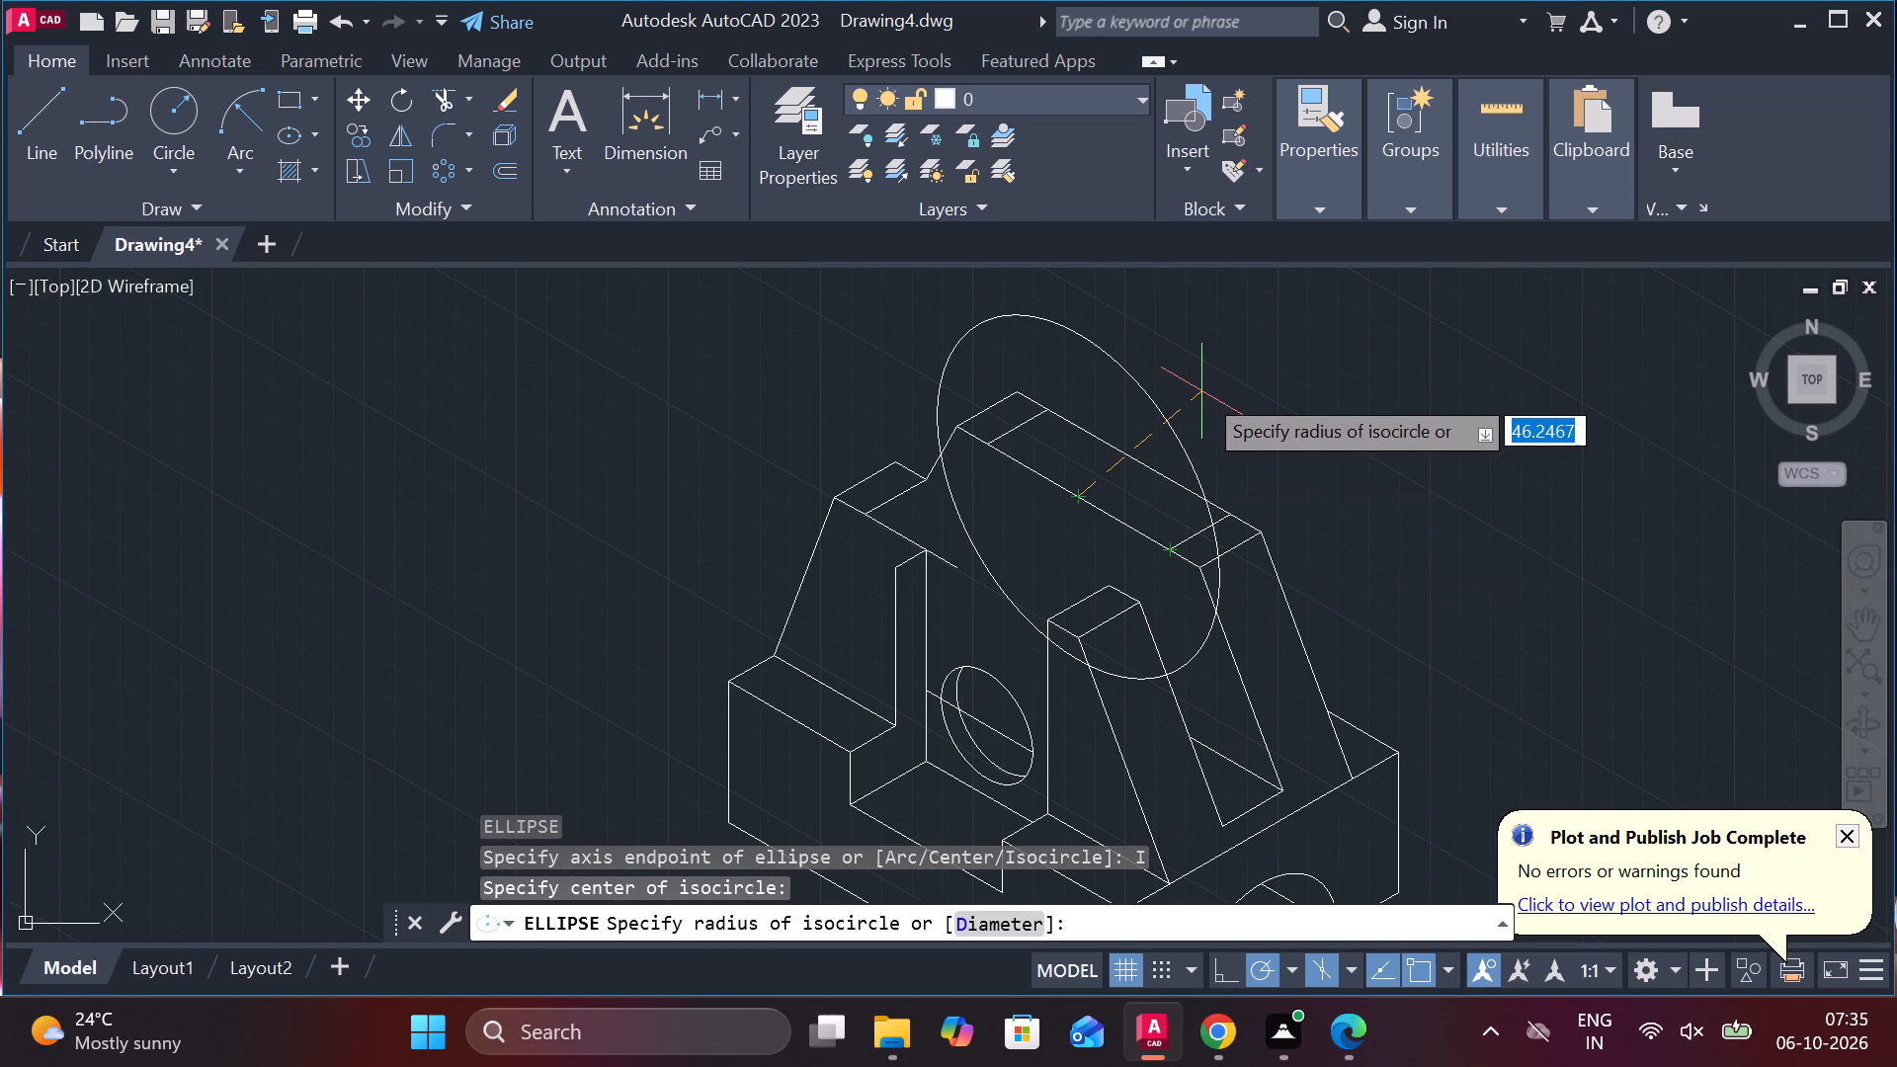
text(30)
key(Return)
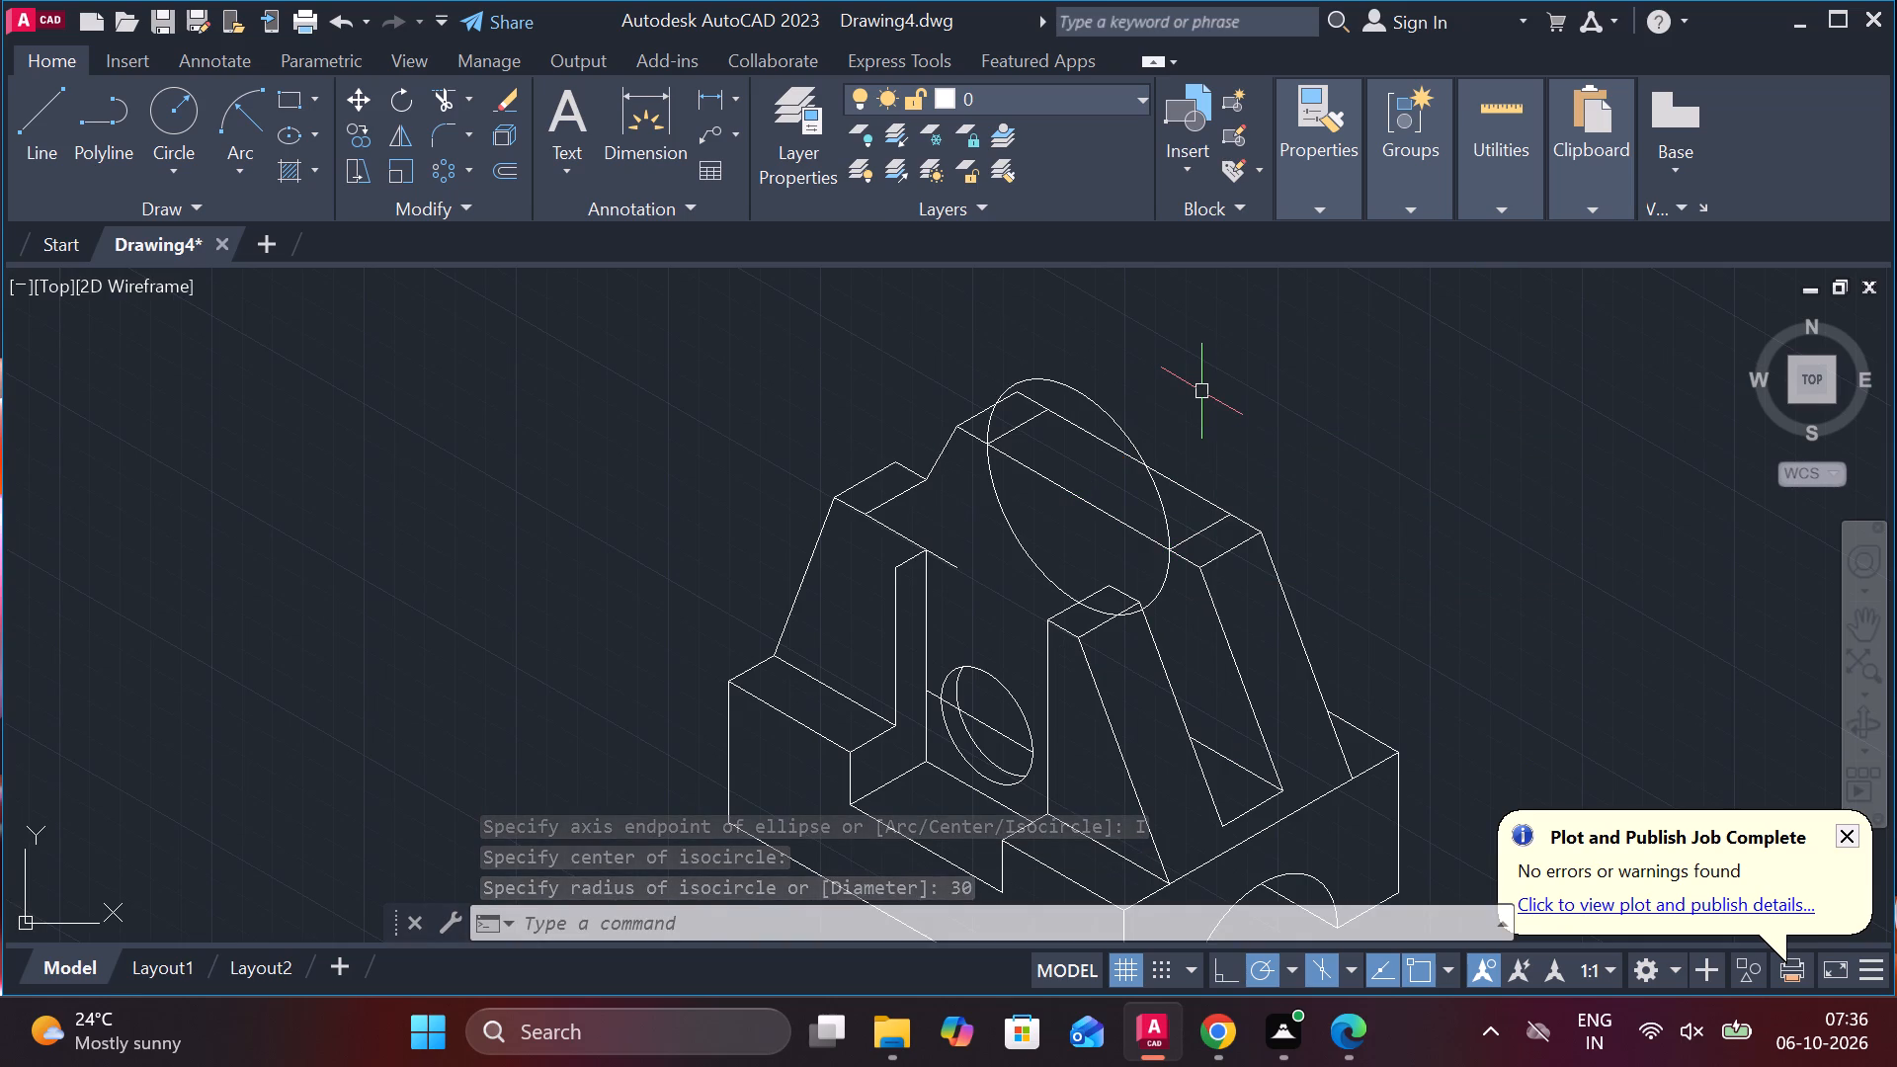
Trim away the 60-unit joining line and the isocircle's upper portion, keeping the lower arc between the two top faces.
text(TR)
key(Return)
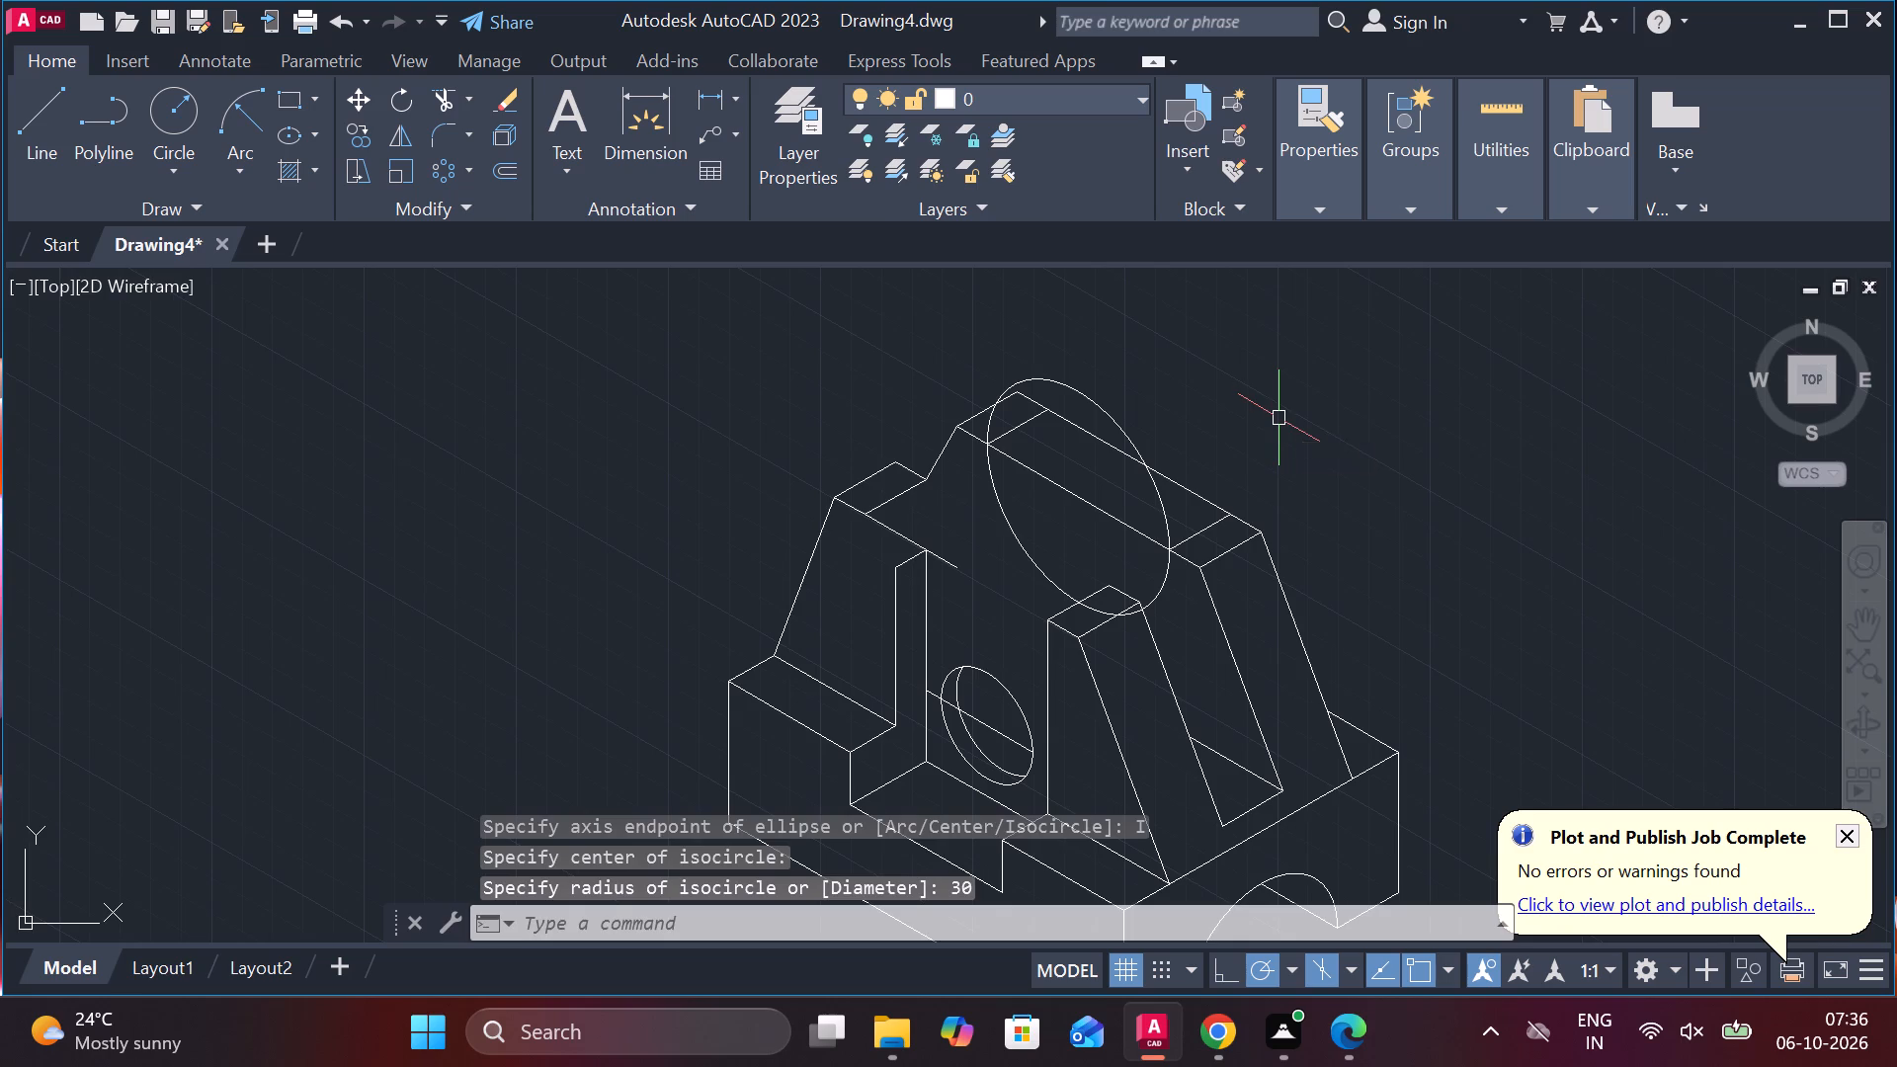
click(1069, 495)
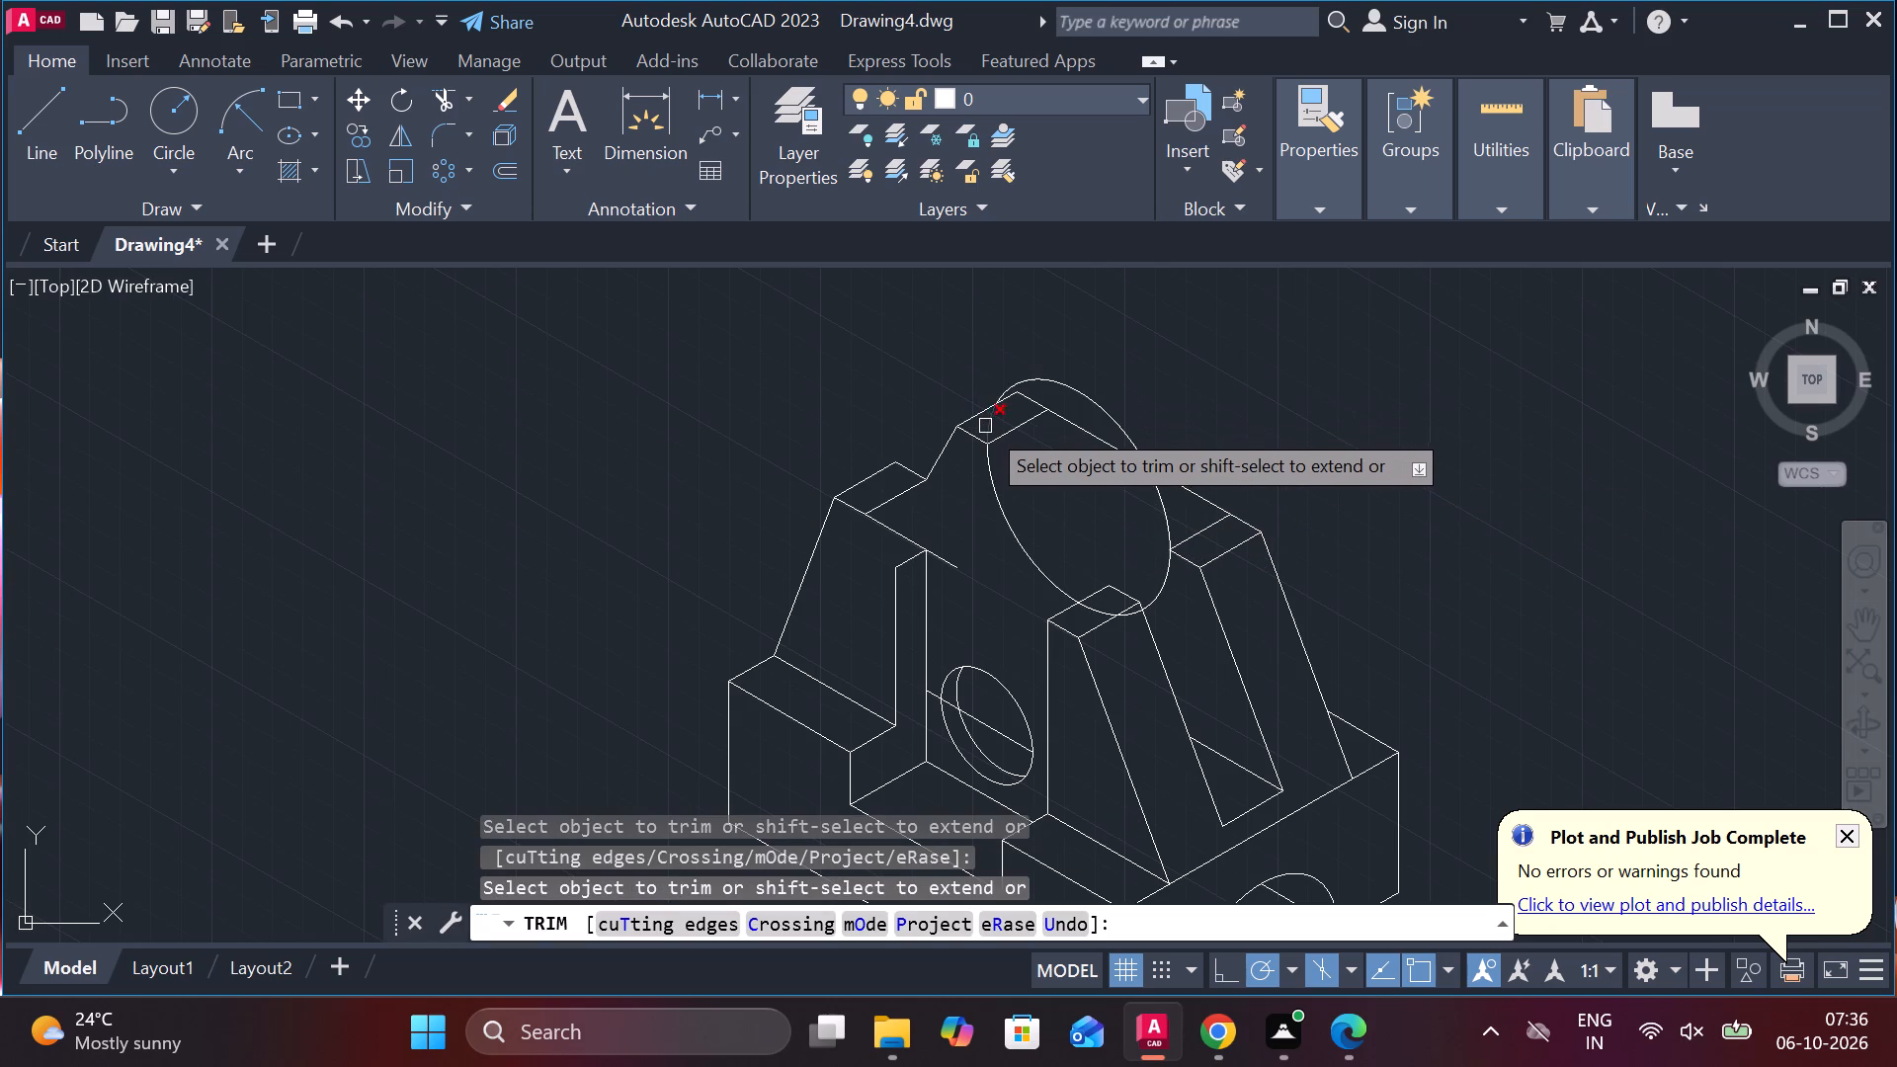
click(987, 426)
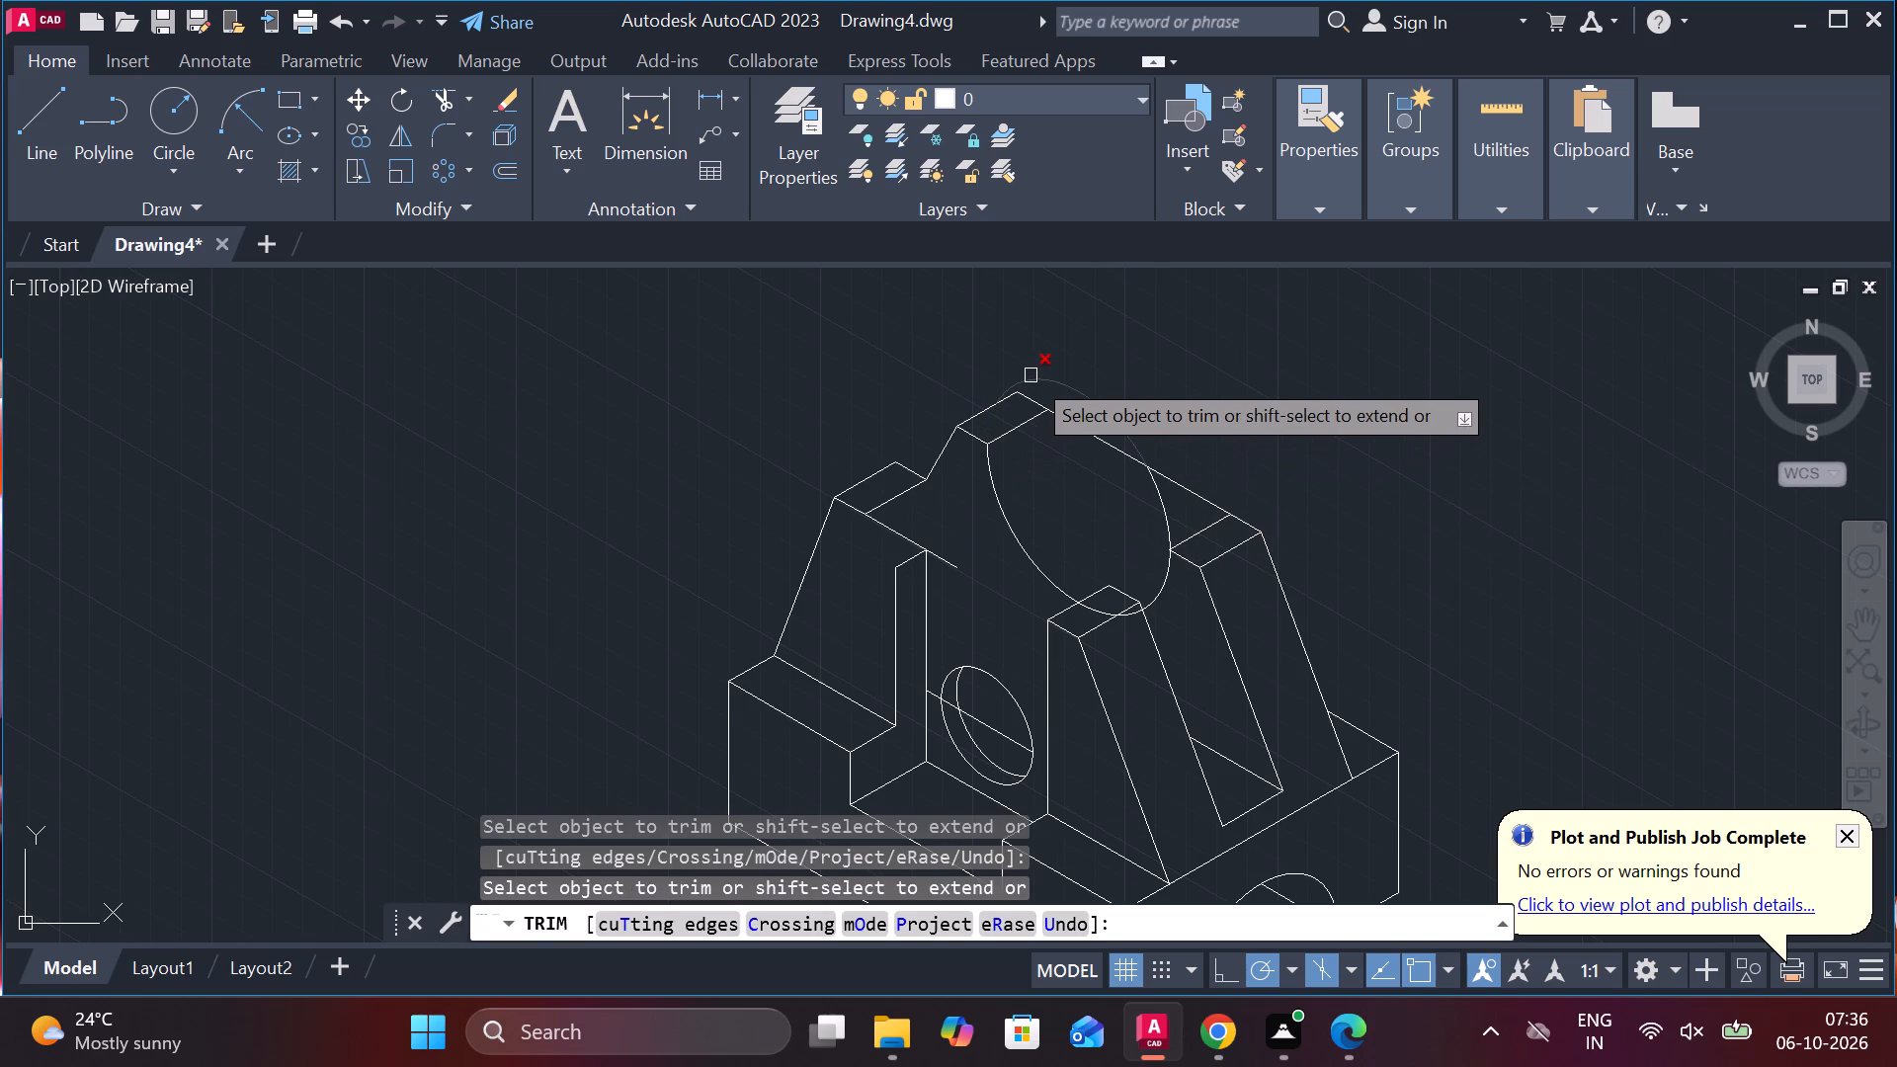
click(1031, 375)
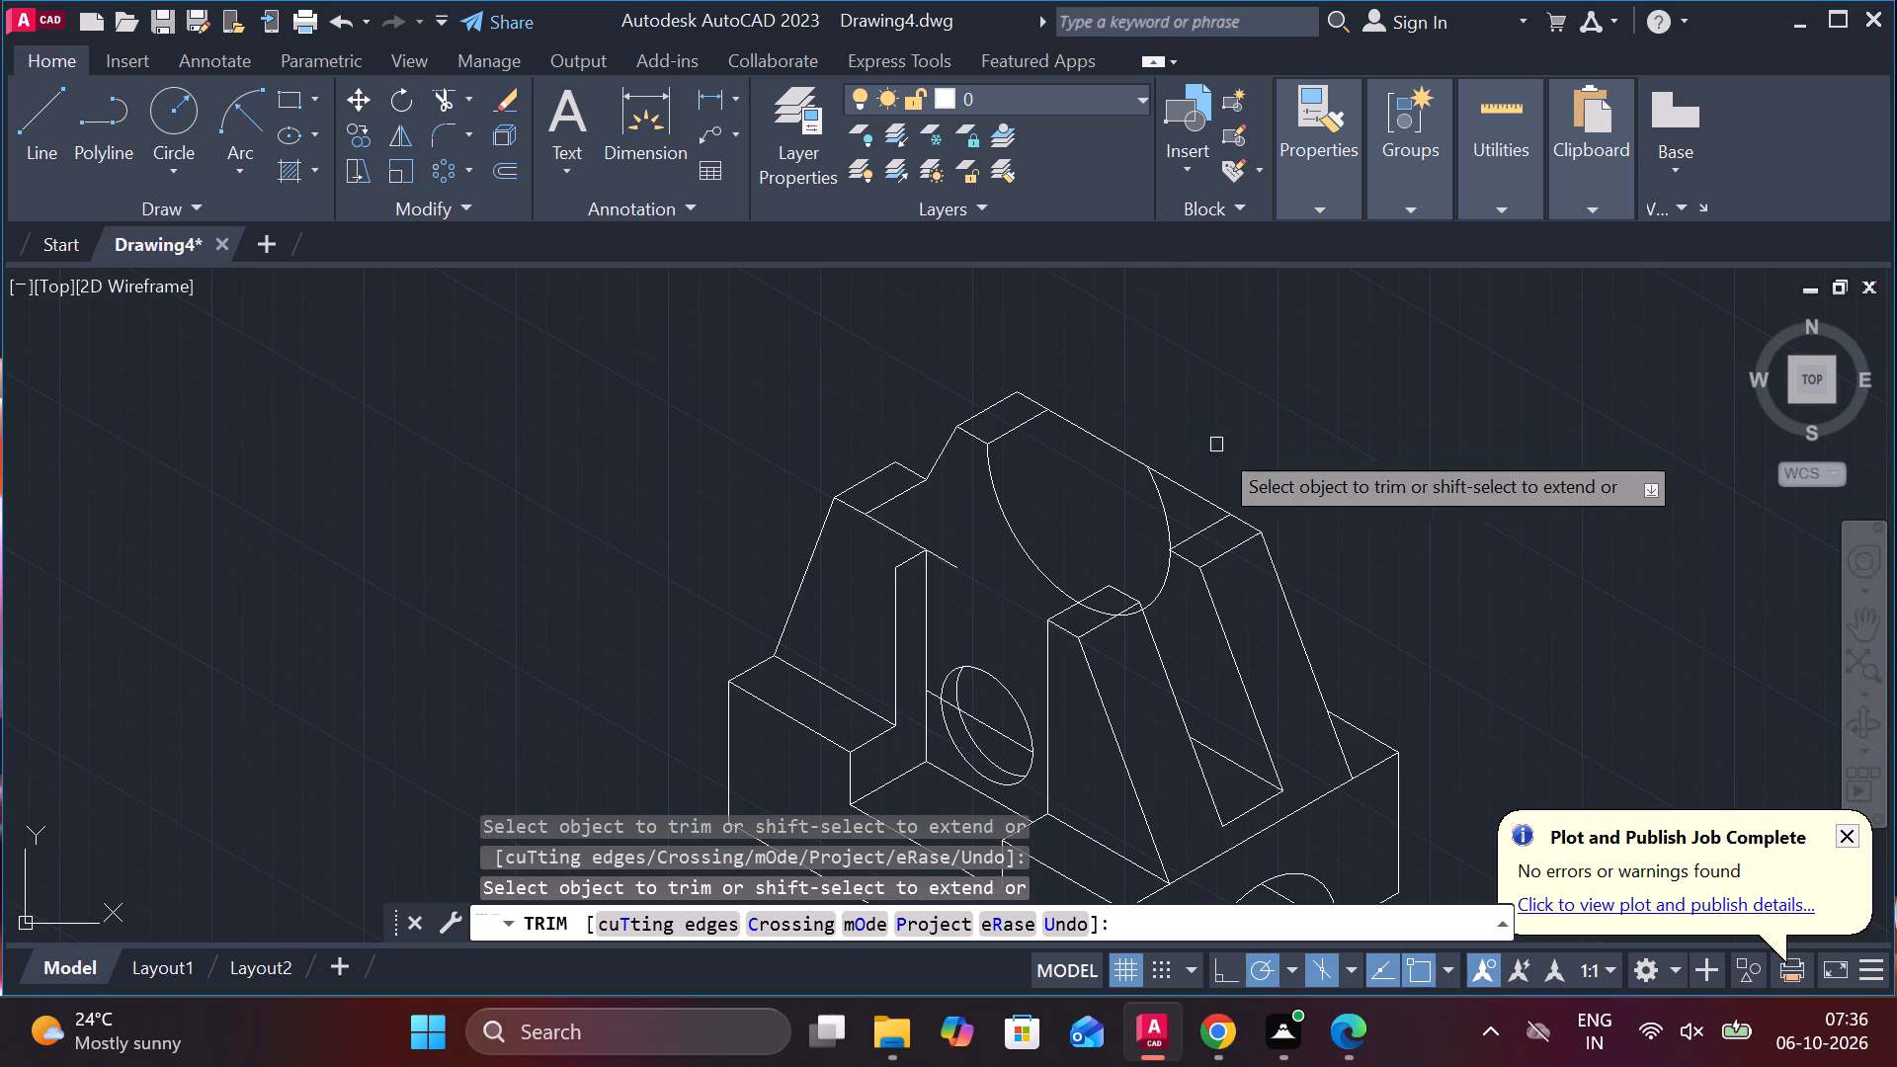
click(1156, 498)
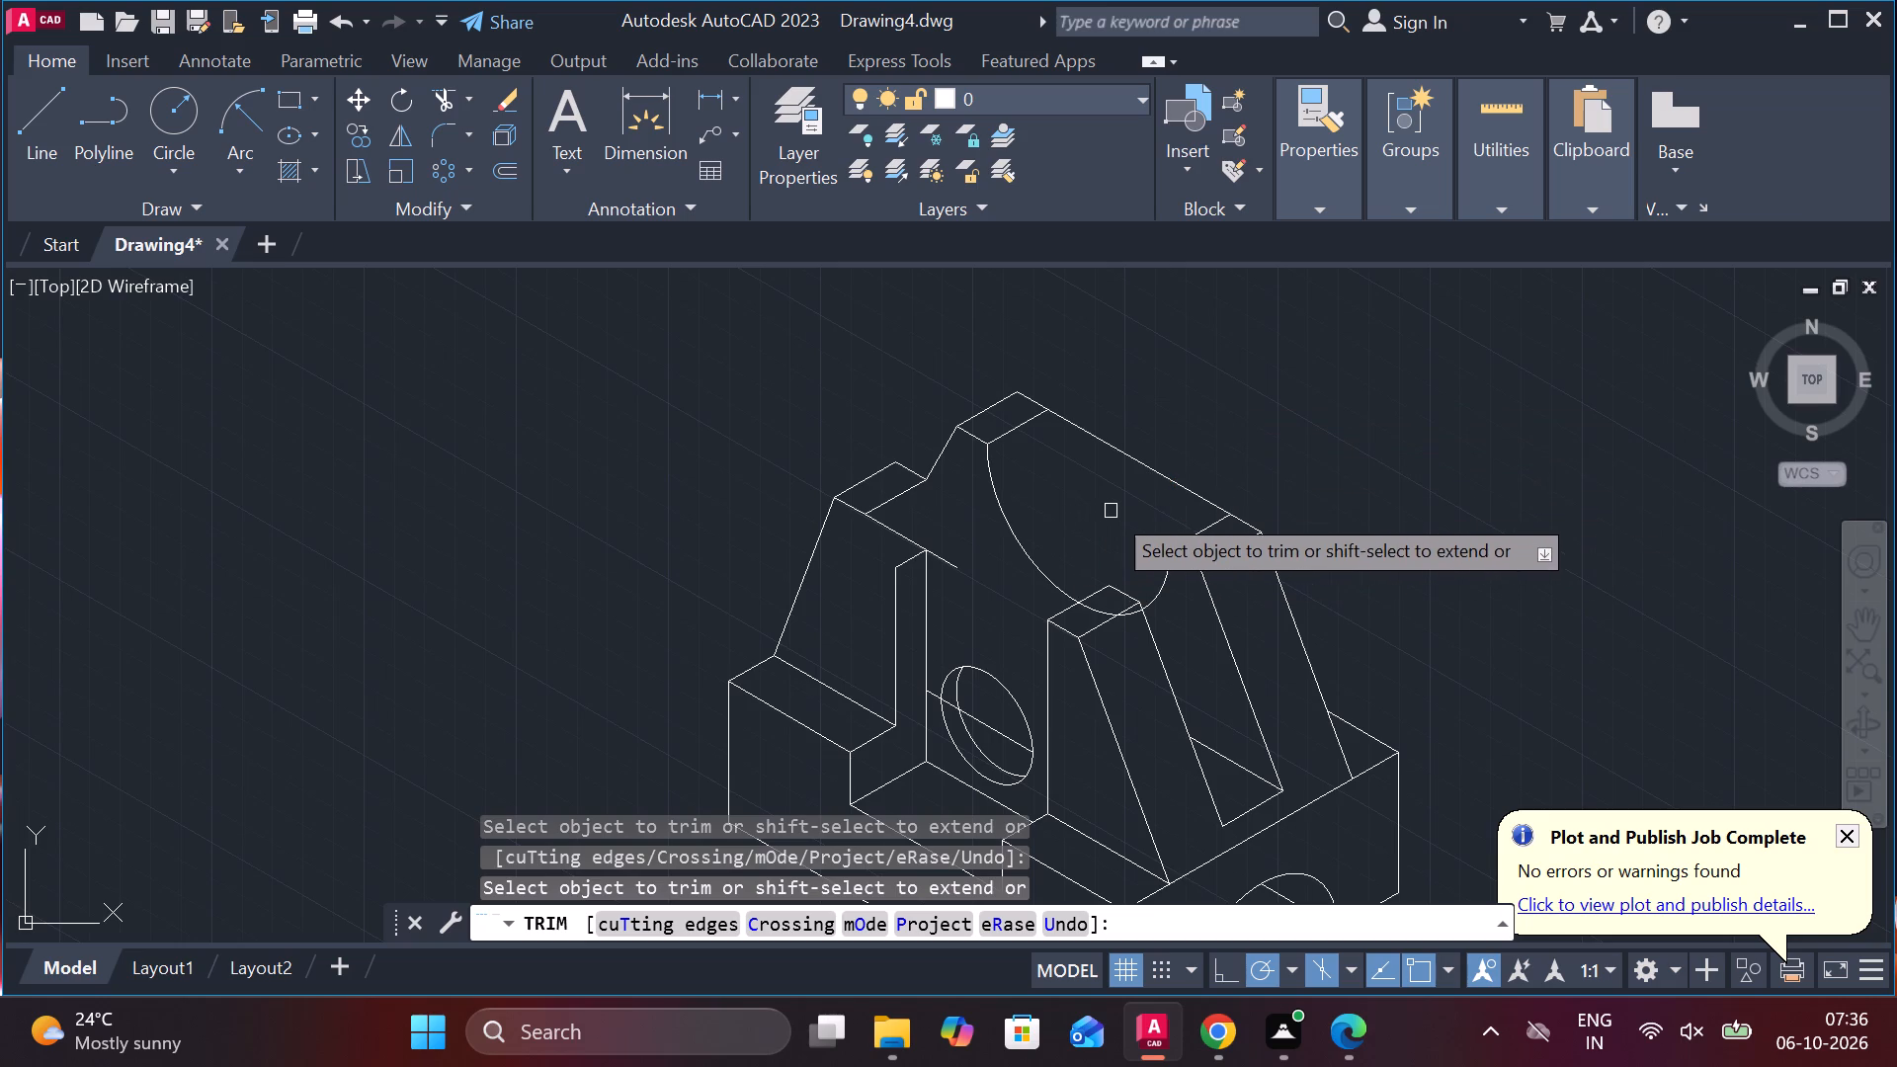
Trim the pieces of the lower arc that cross the front rib's top face and sloping side.
middle_drag(1116, 513, 1087, 508)
scroll(1113, 622, up, 1)
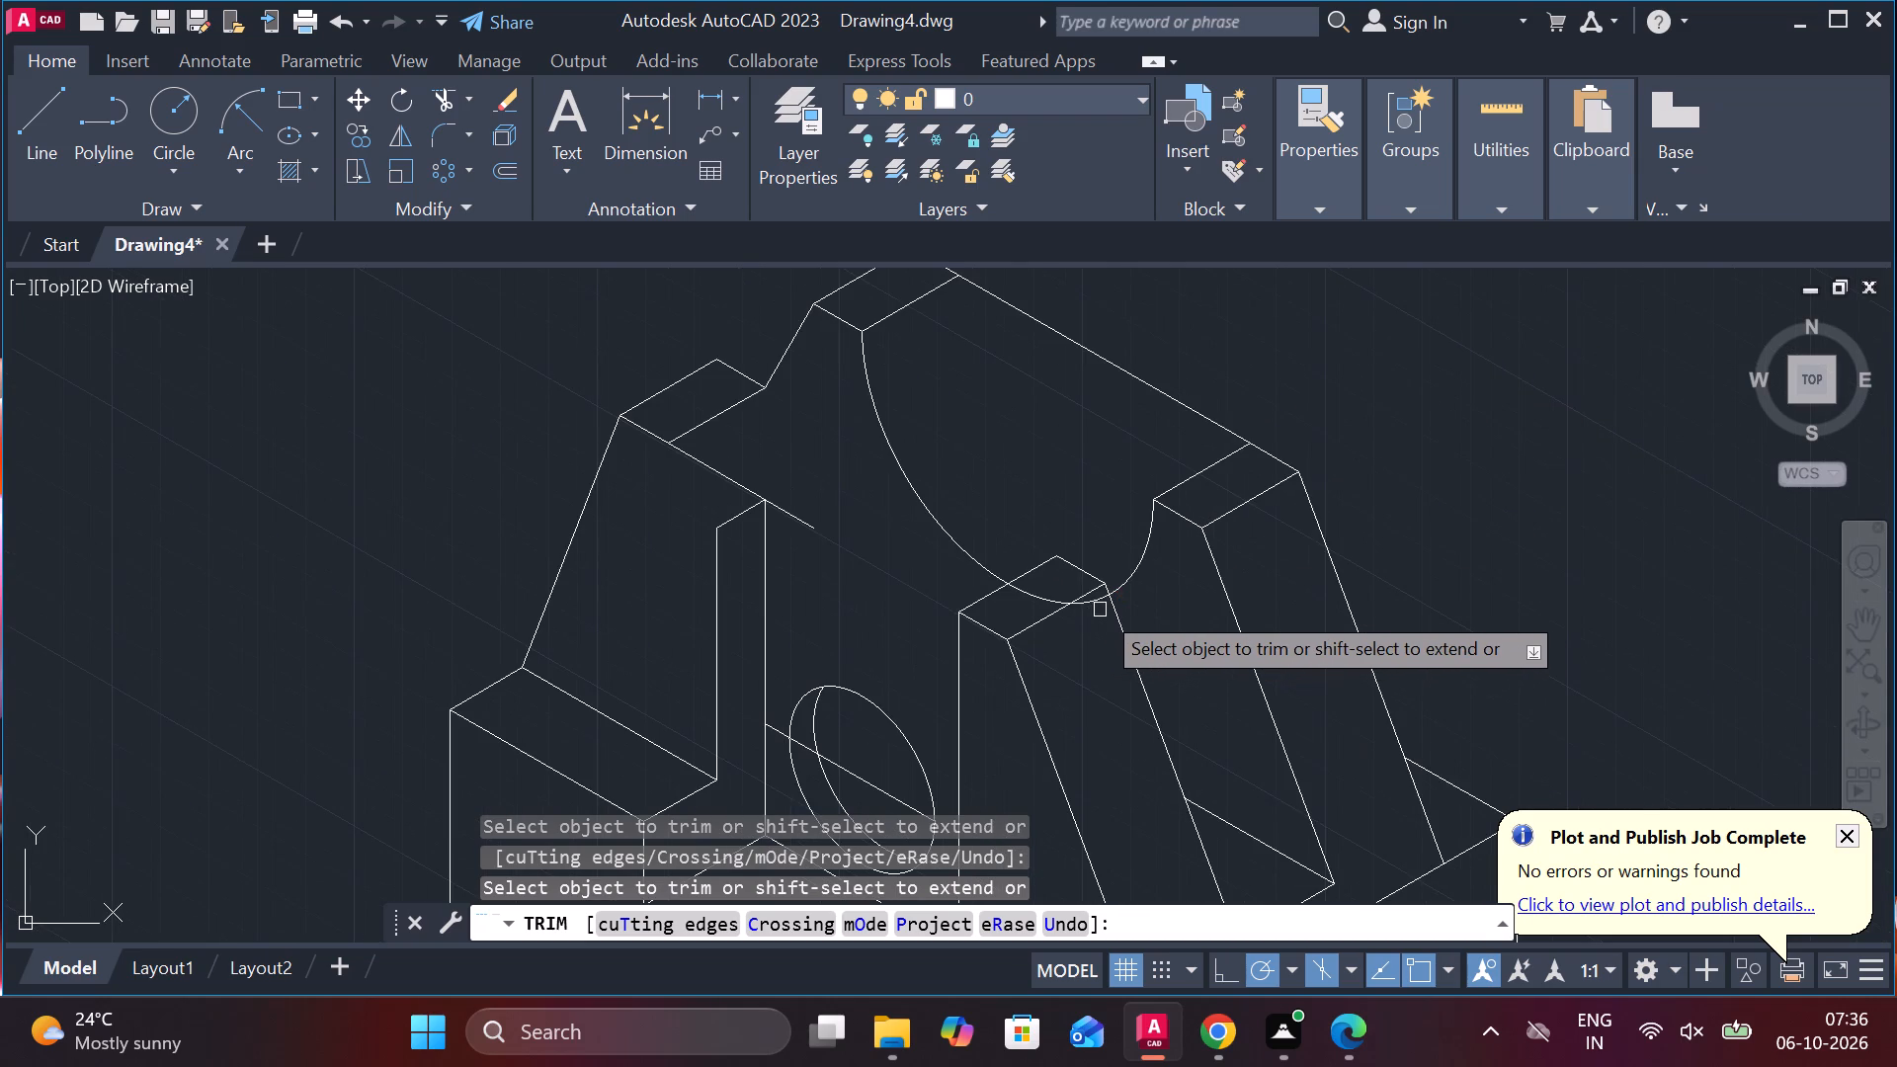
click(1100, 609)
click(1054, 597)
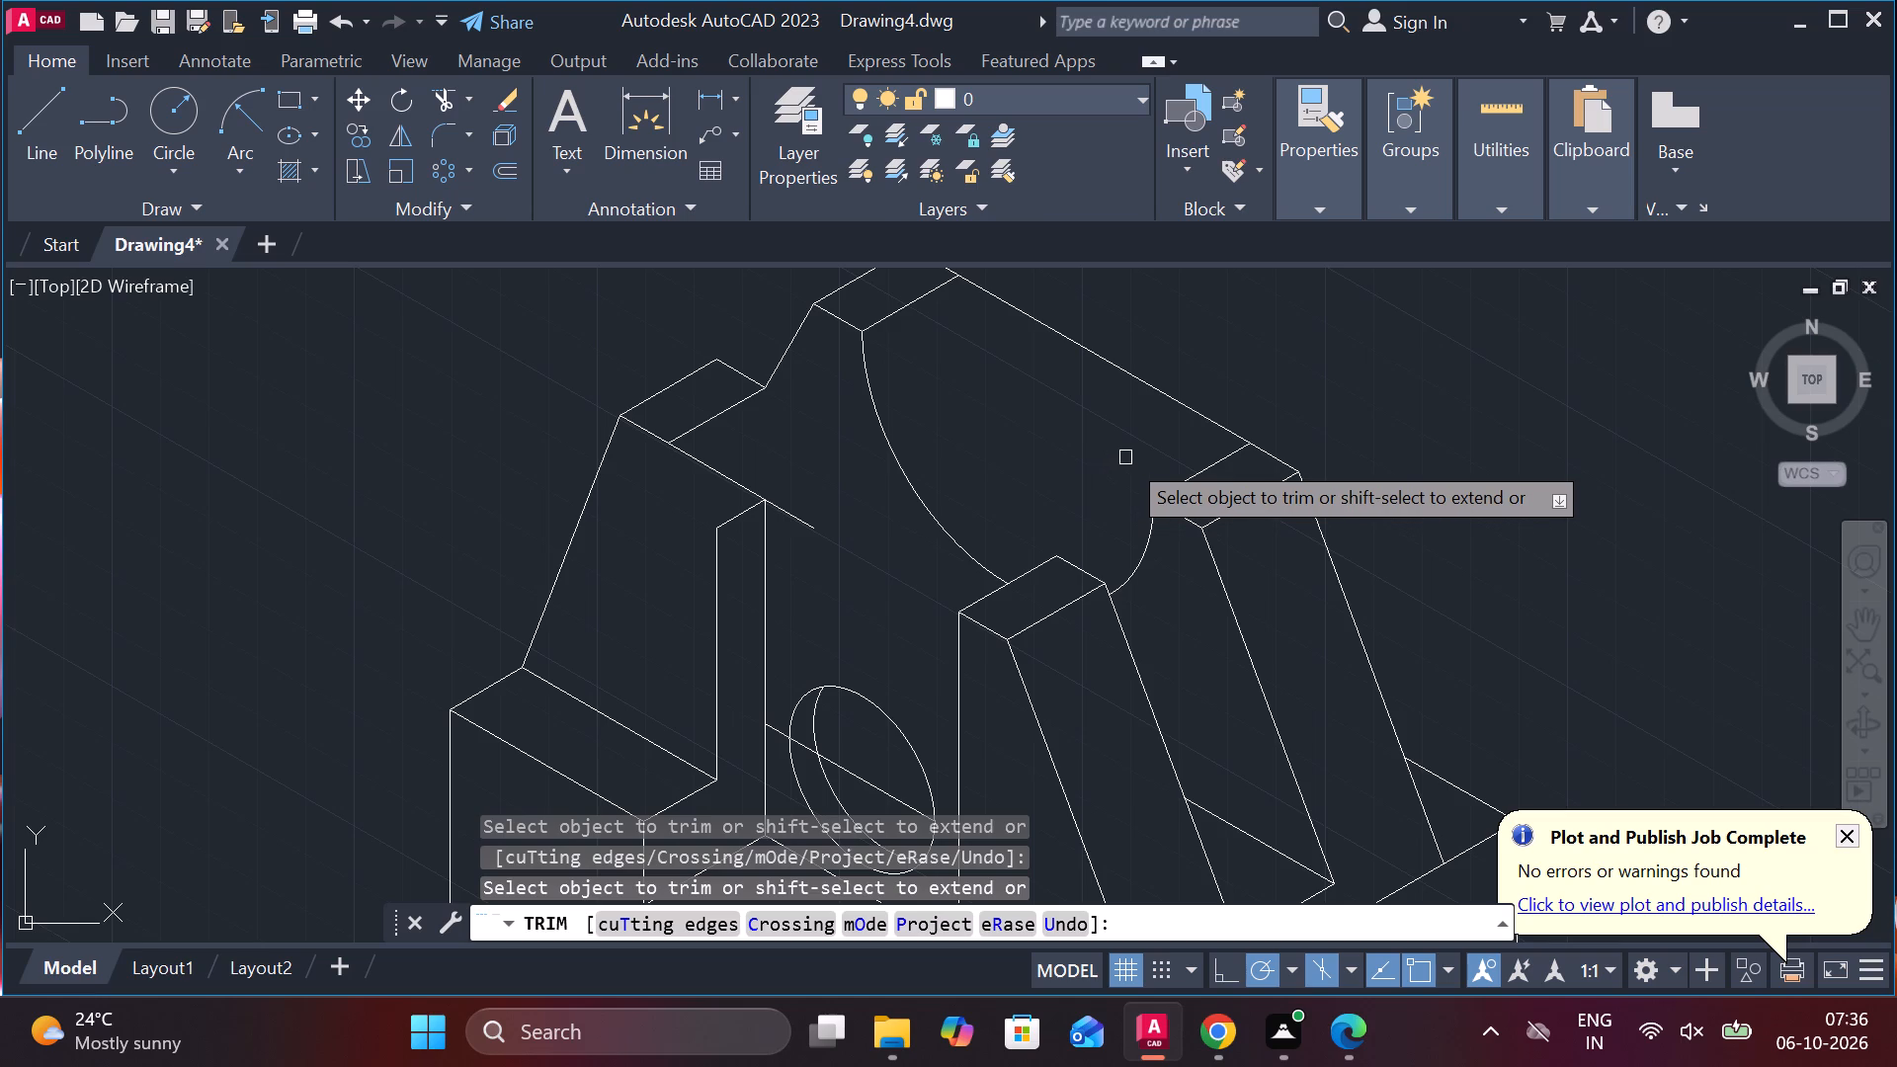
key(Escape)
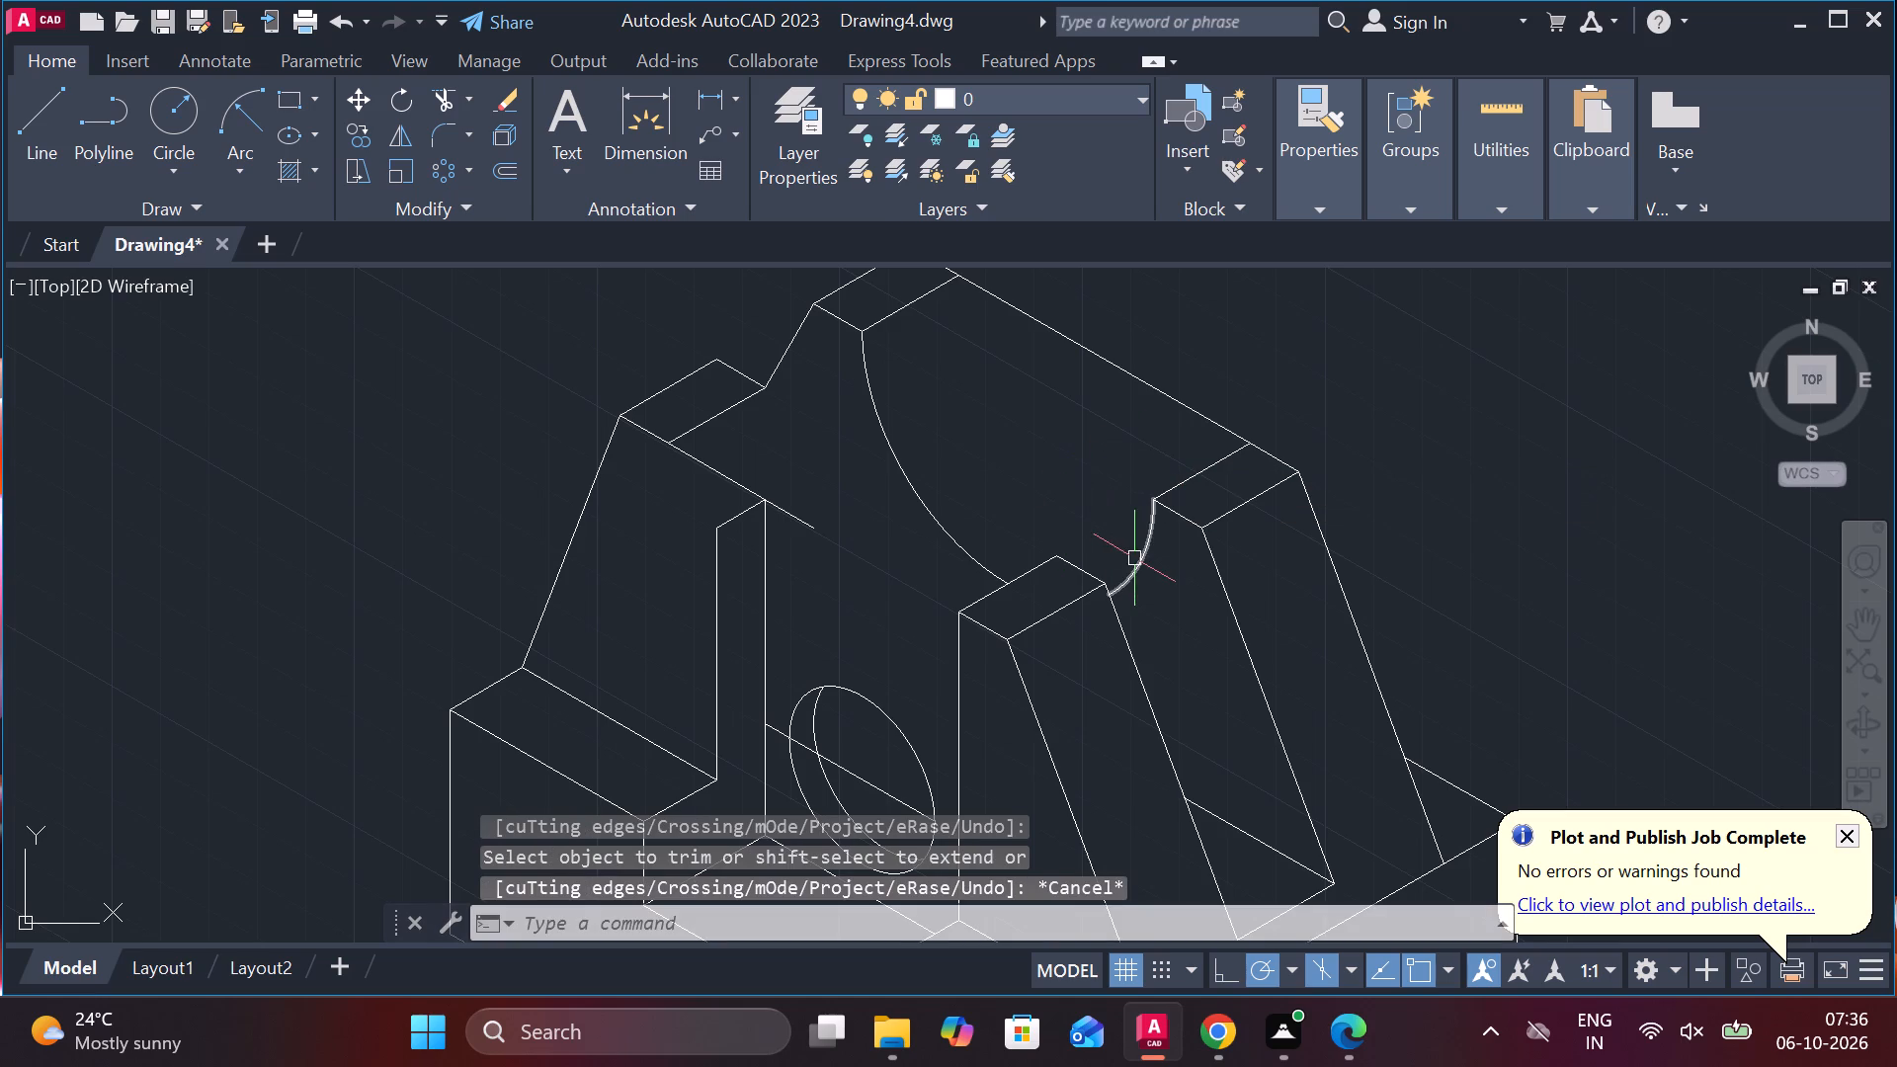
Select the two remaining arc pieces on either side of the front rib's top.
click(1135, 558)
click(979, 562)
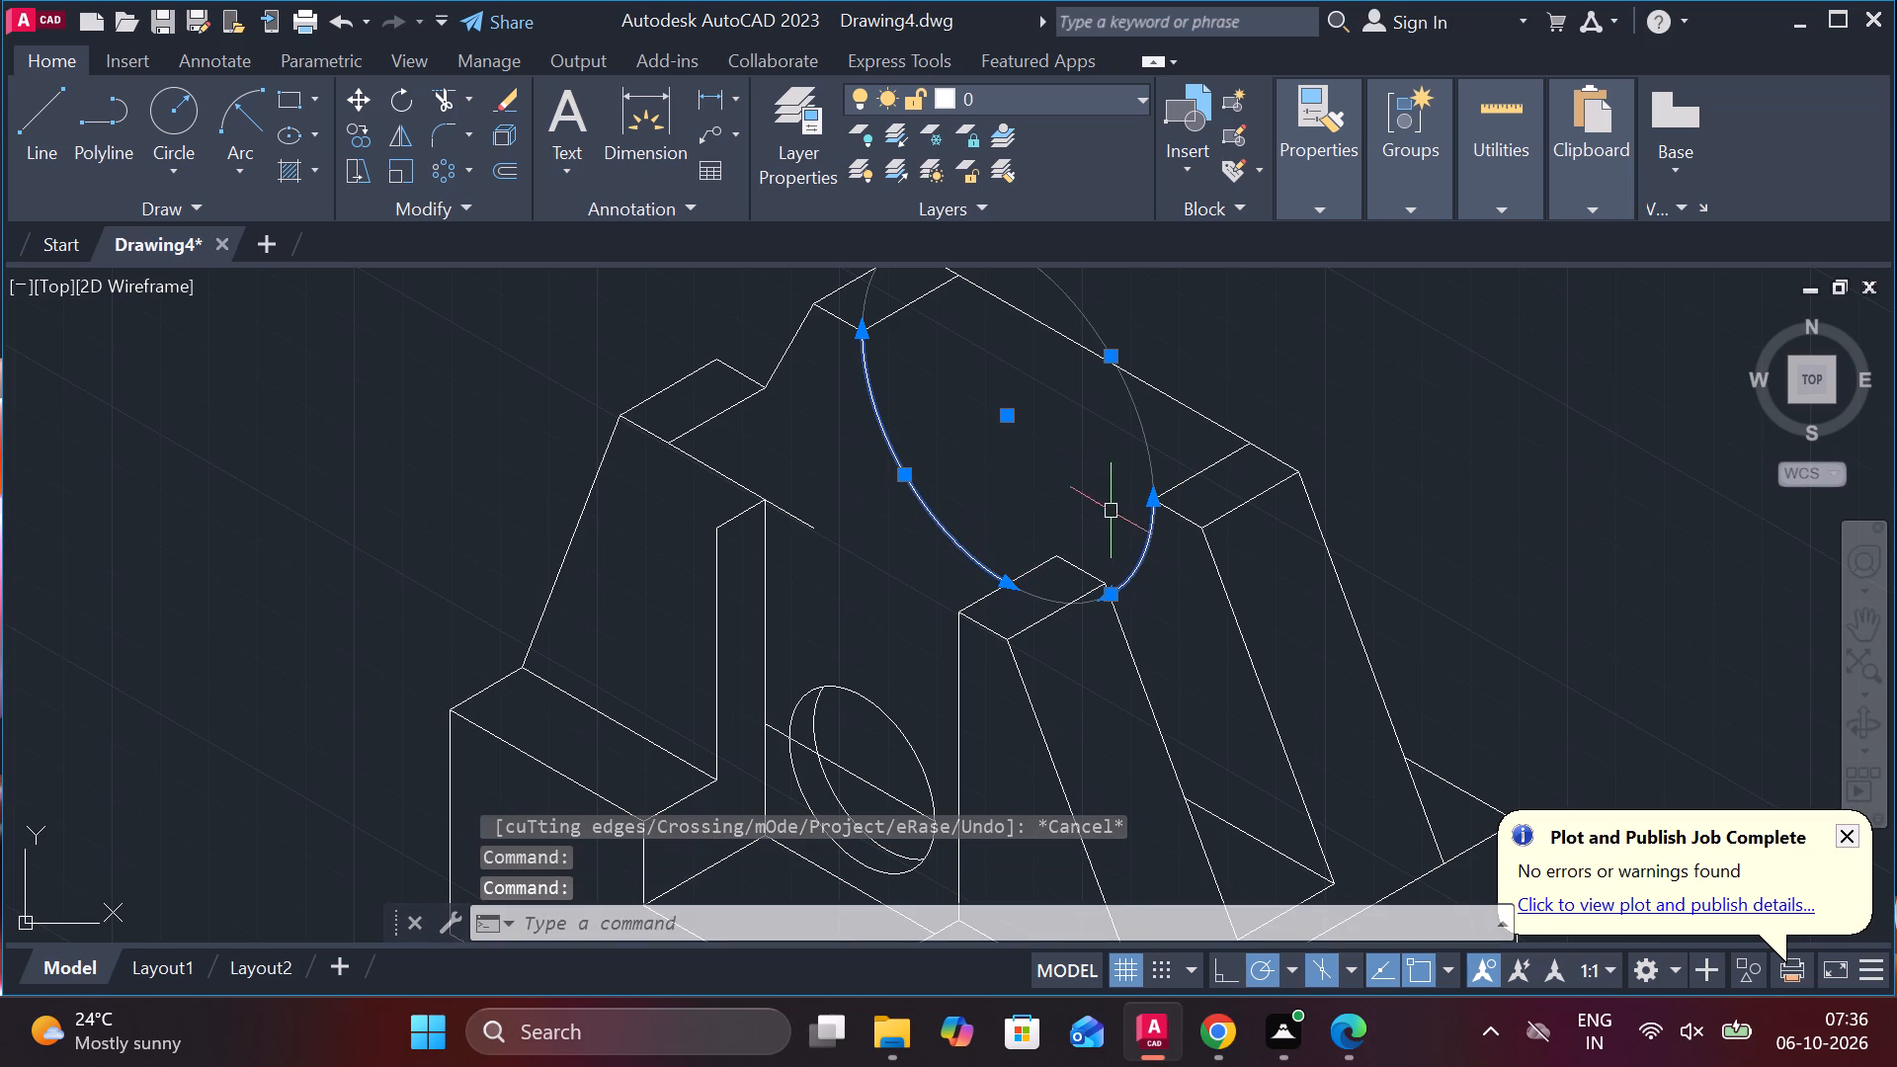
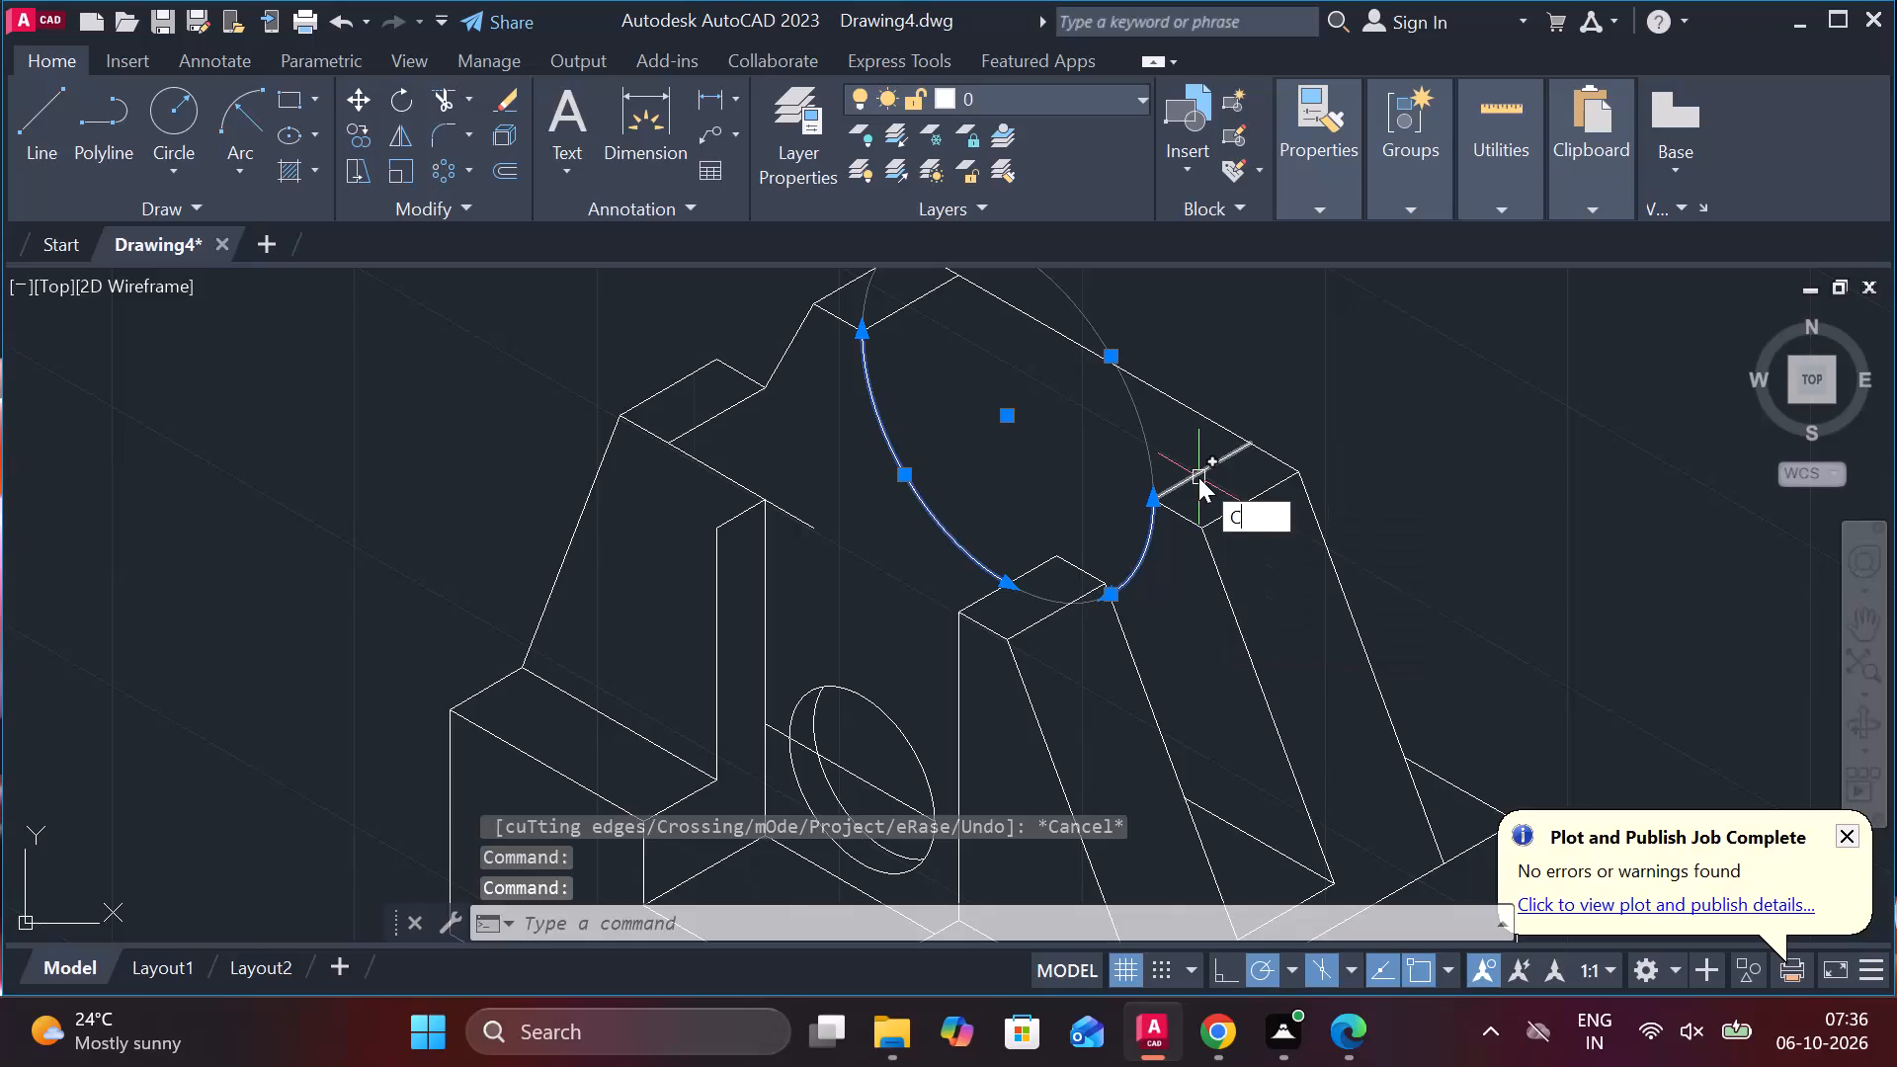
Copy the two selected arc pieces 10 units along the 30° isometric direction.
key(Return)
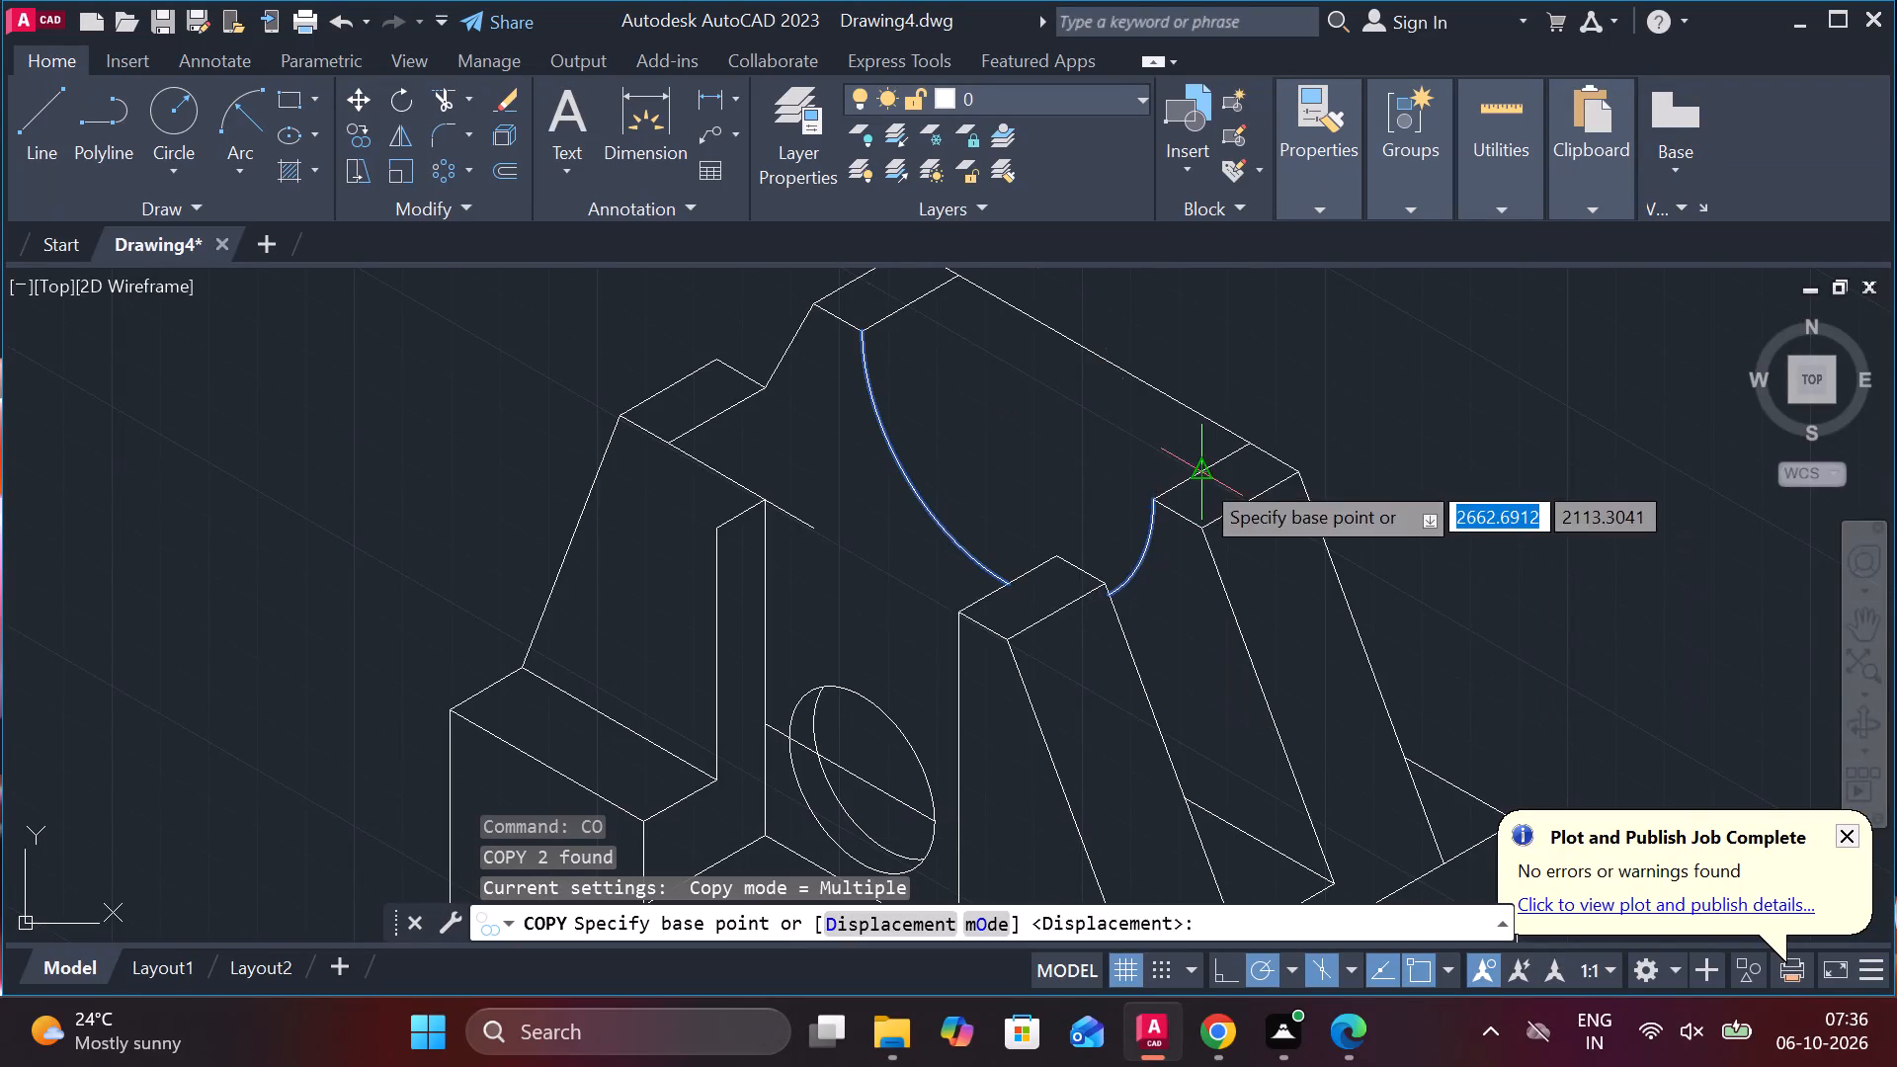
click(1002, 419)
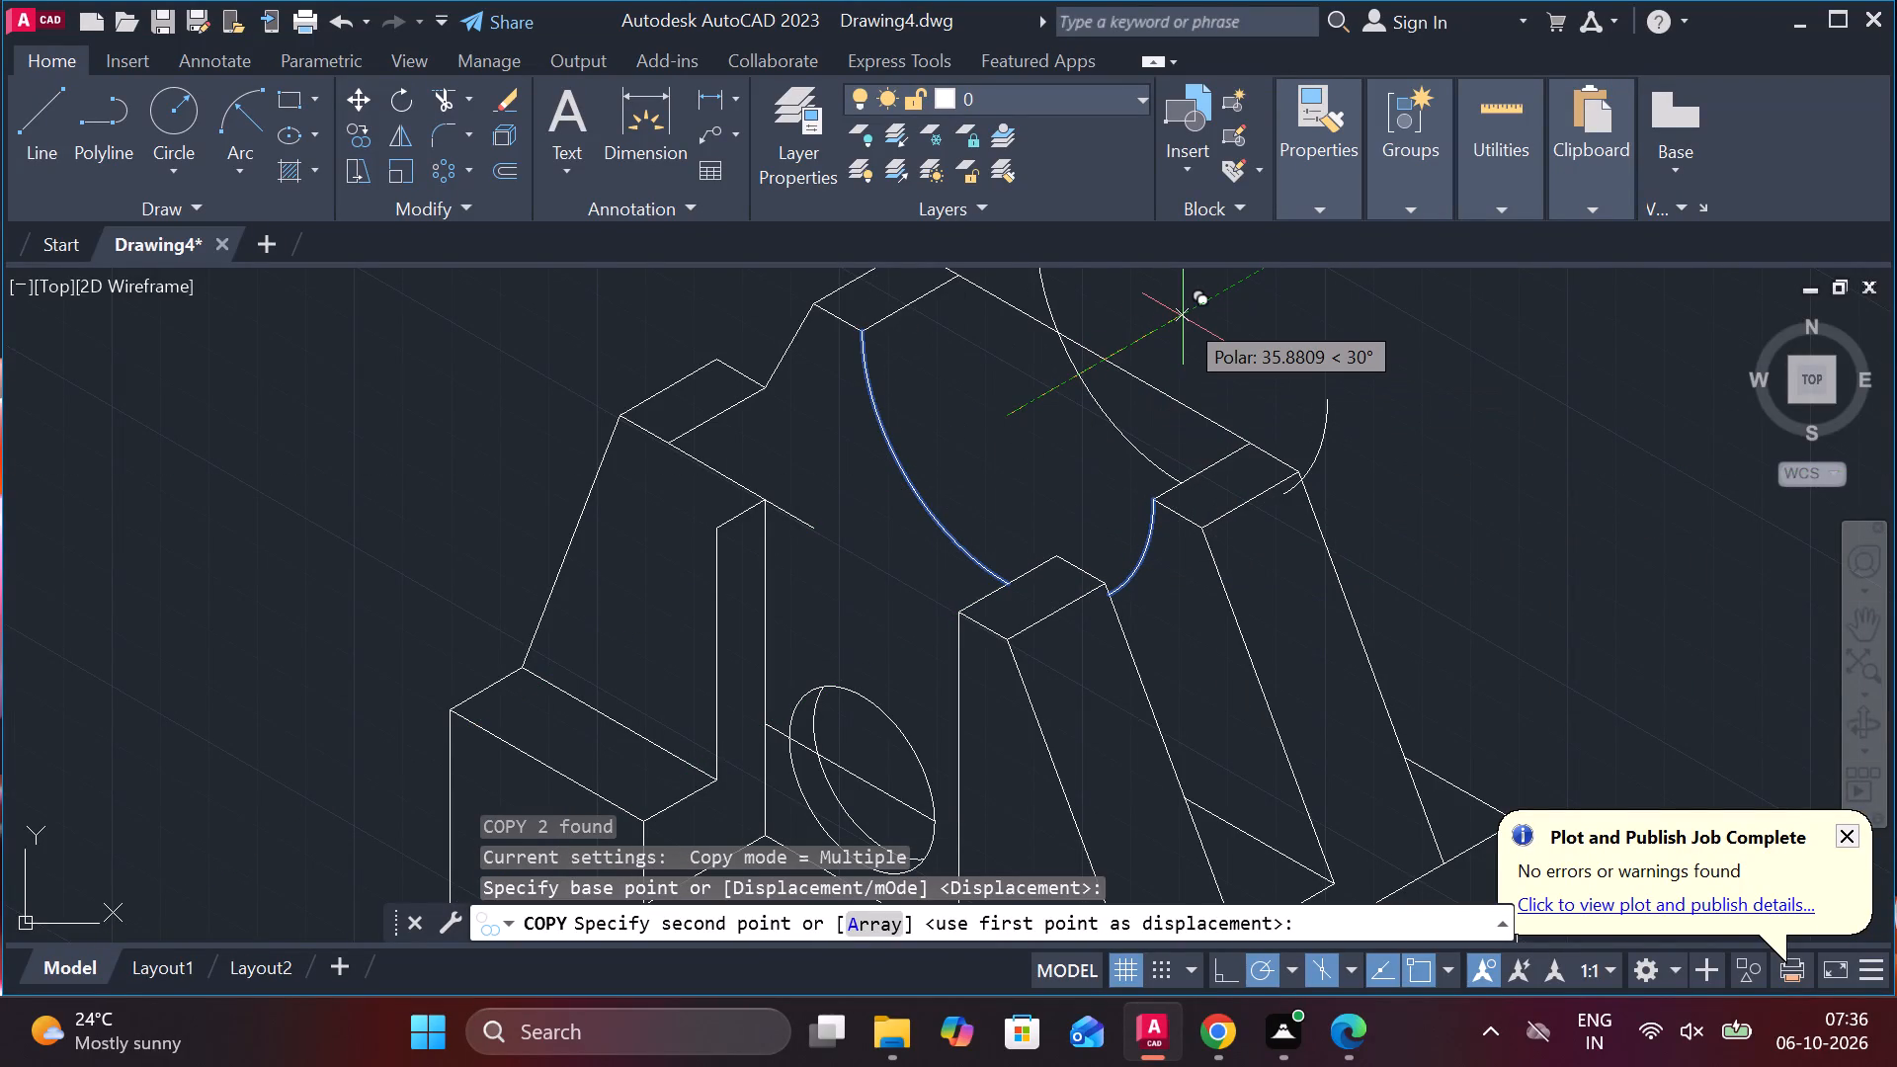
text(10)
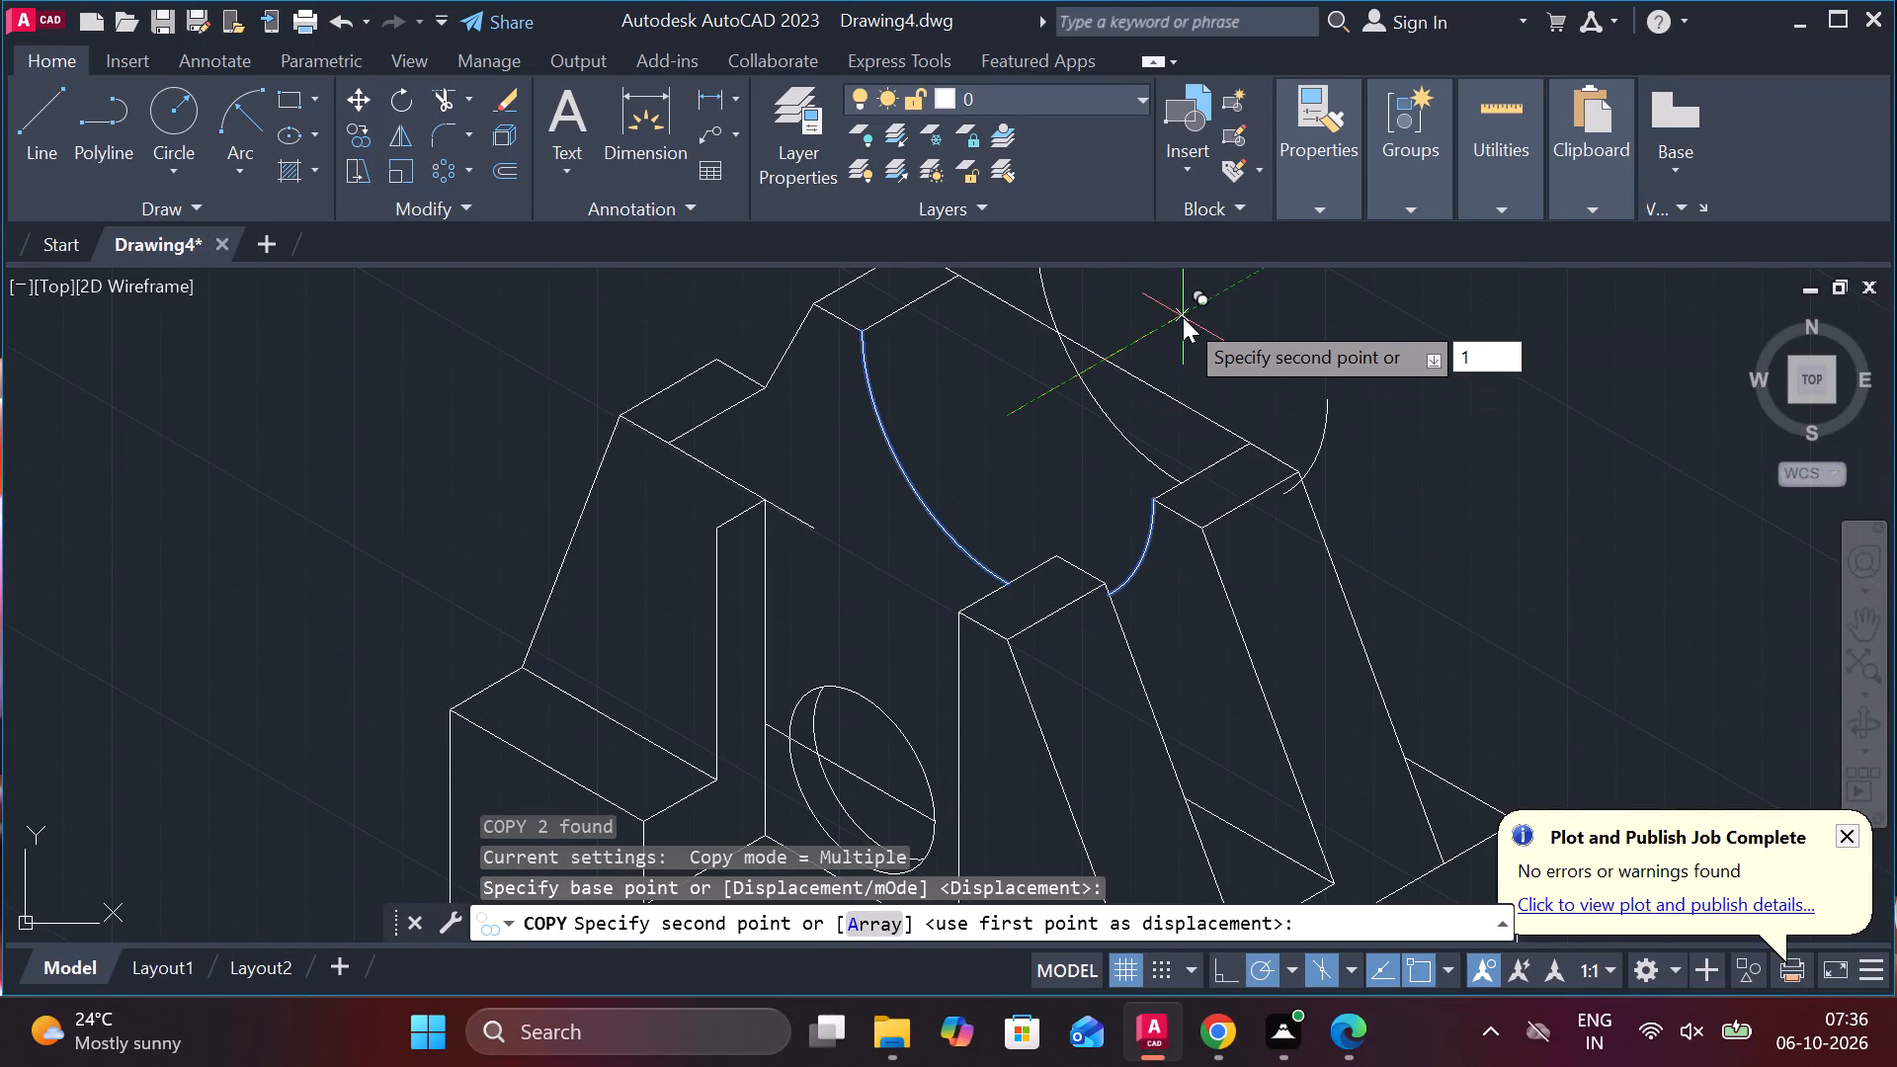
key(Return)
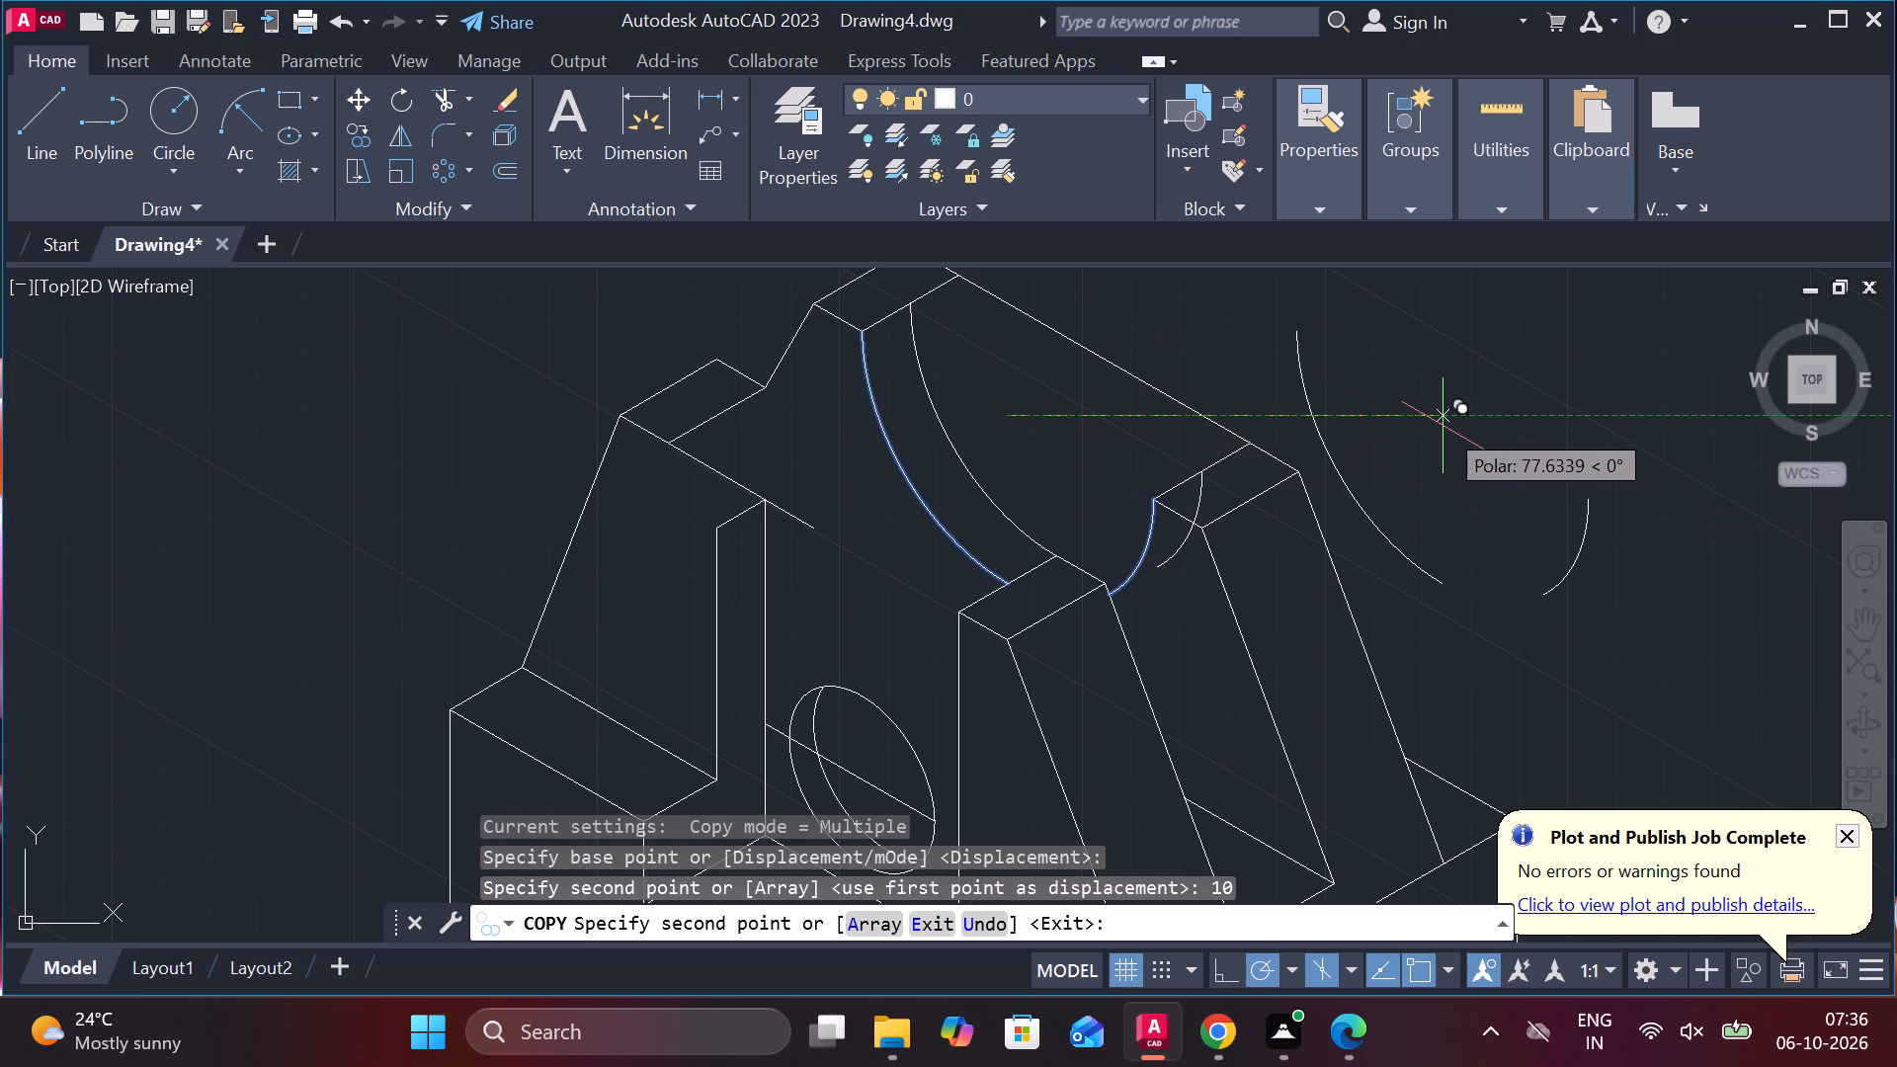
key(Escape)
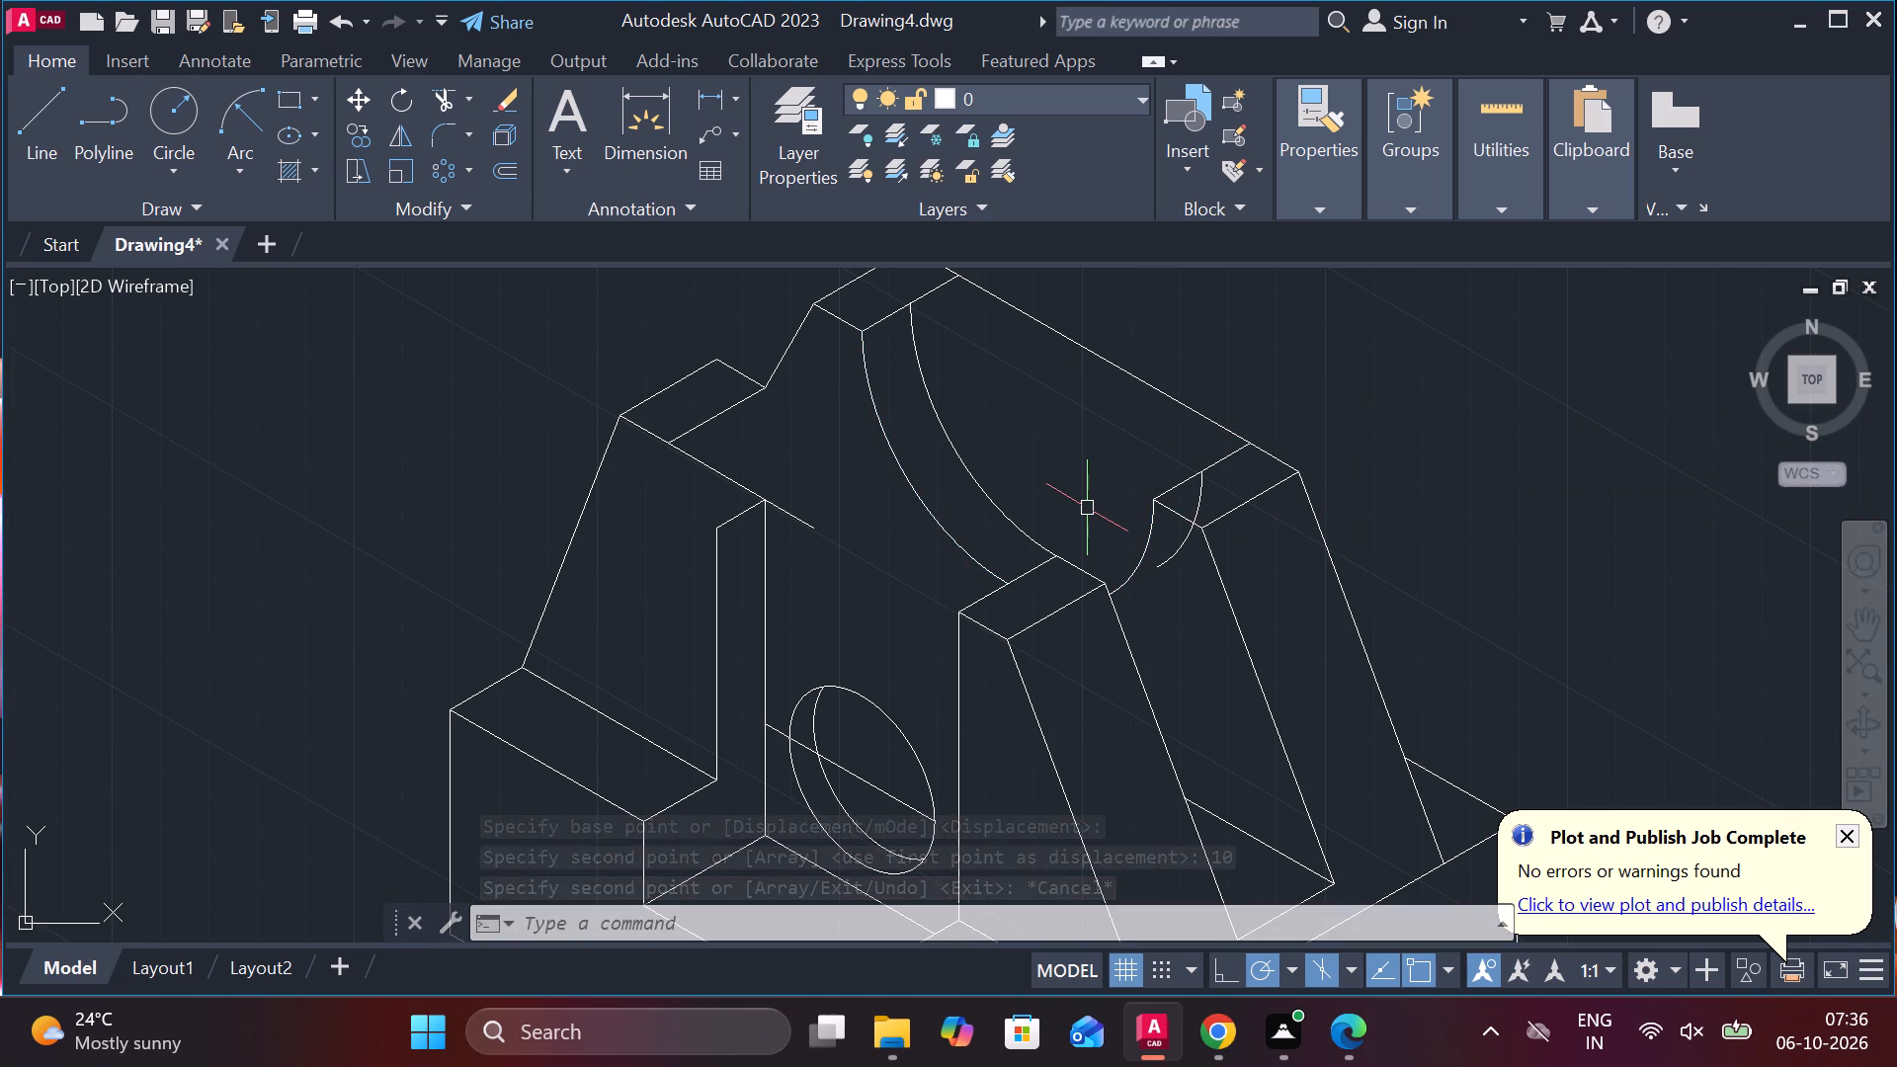
Undo the arc copy and the preceding trim operation to restore the full isocircle and joining line.
key(ctrl+z)
key(ctrl+z)
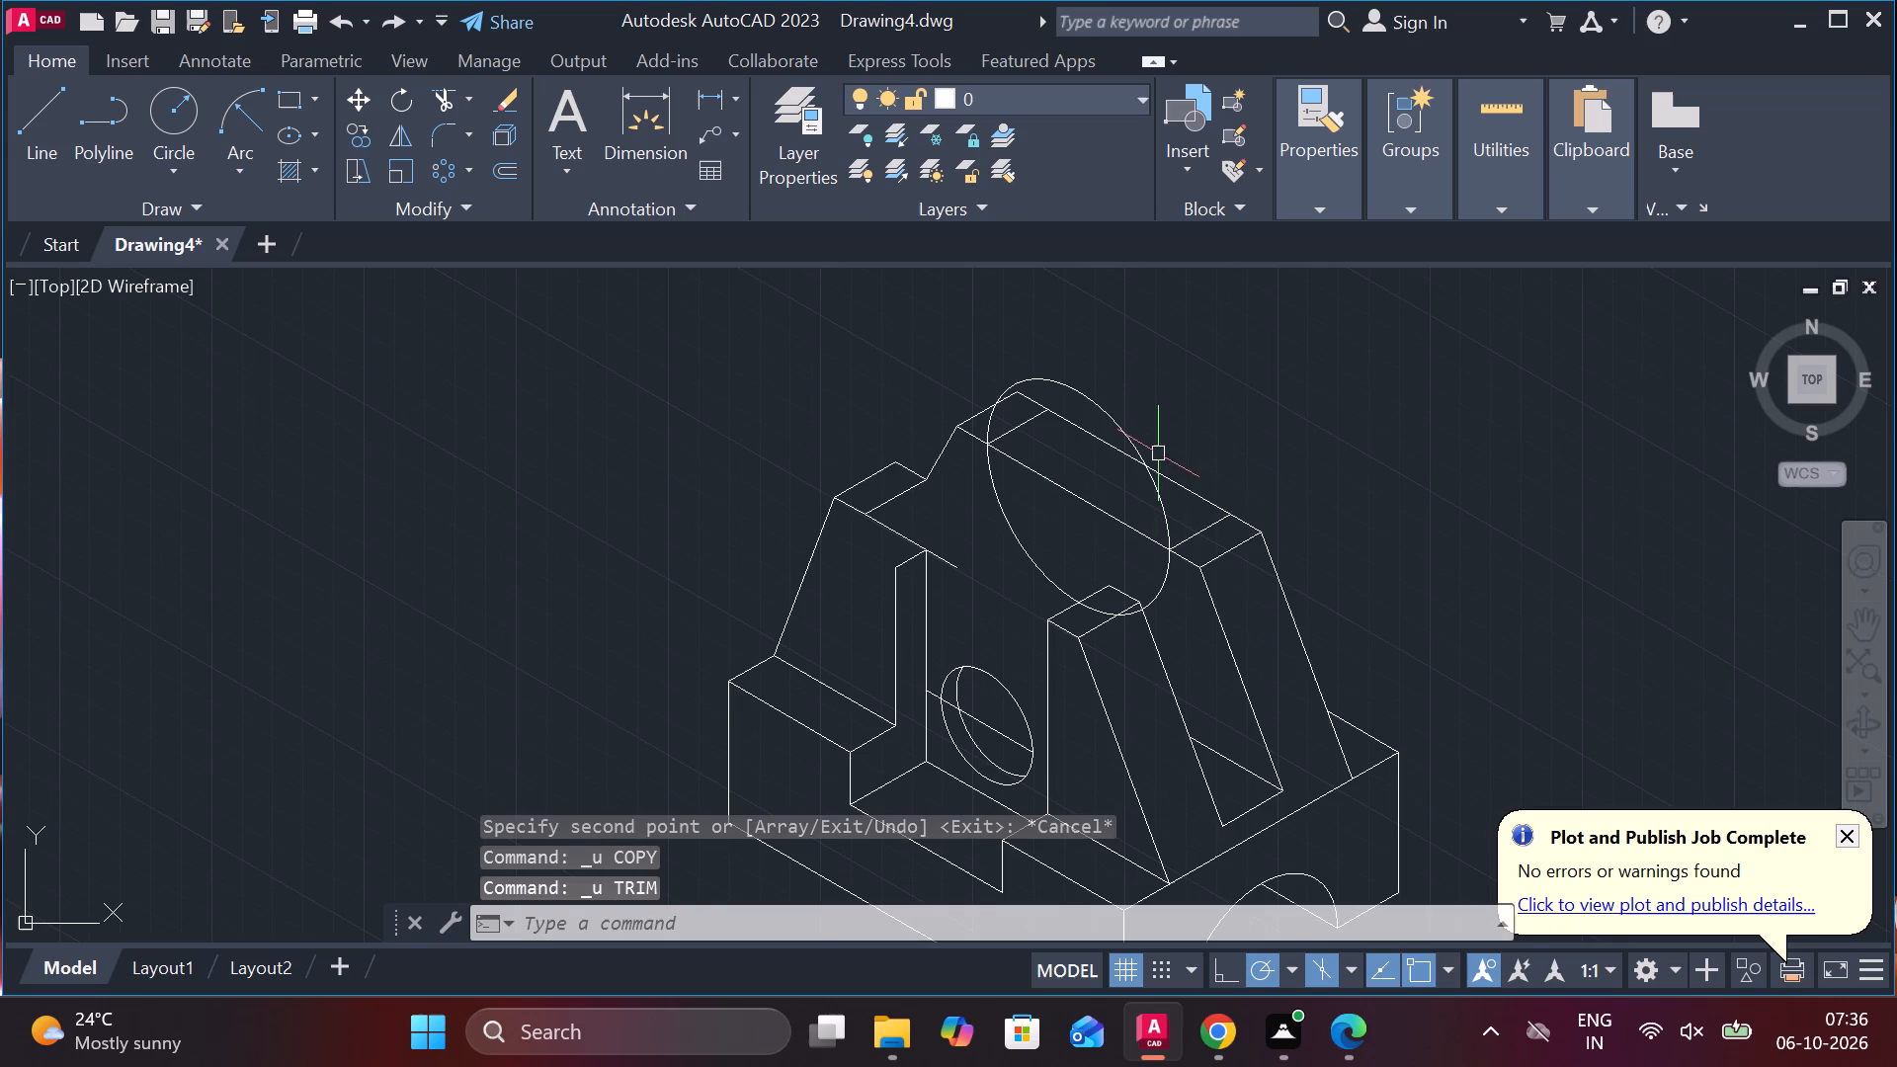
Copy the full radius-30 isocircle 10 units from its centre along the 30° isometric direction.
click(1128, 438)
text(CO)
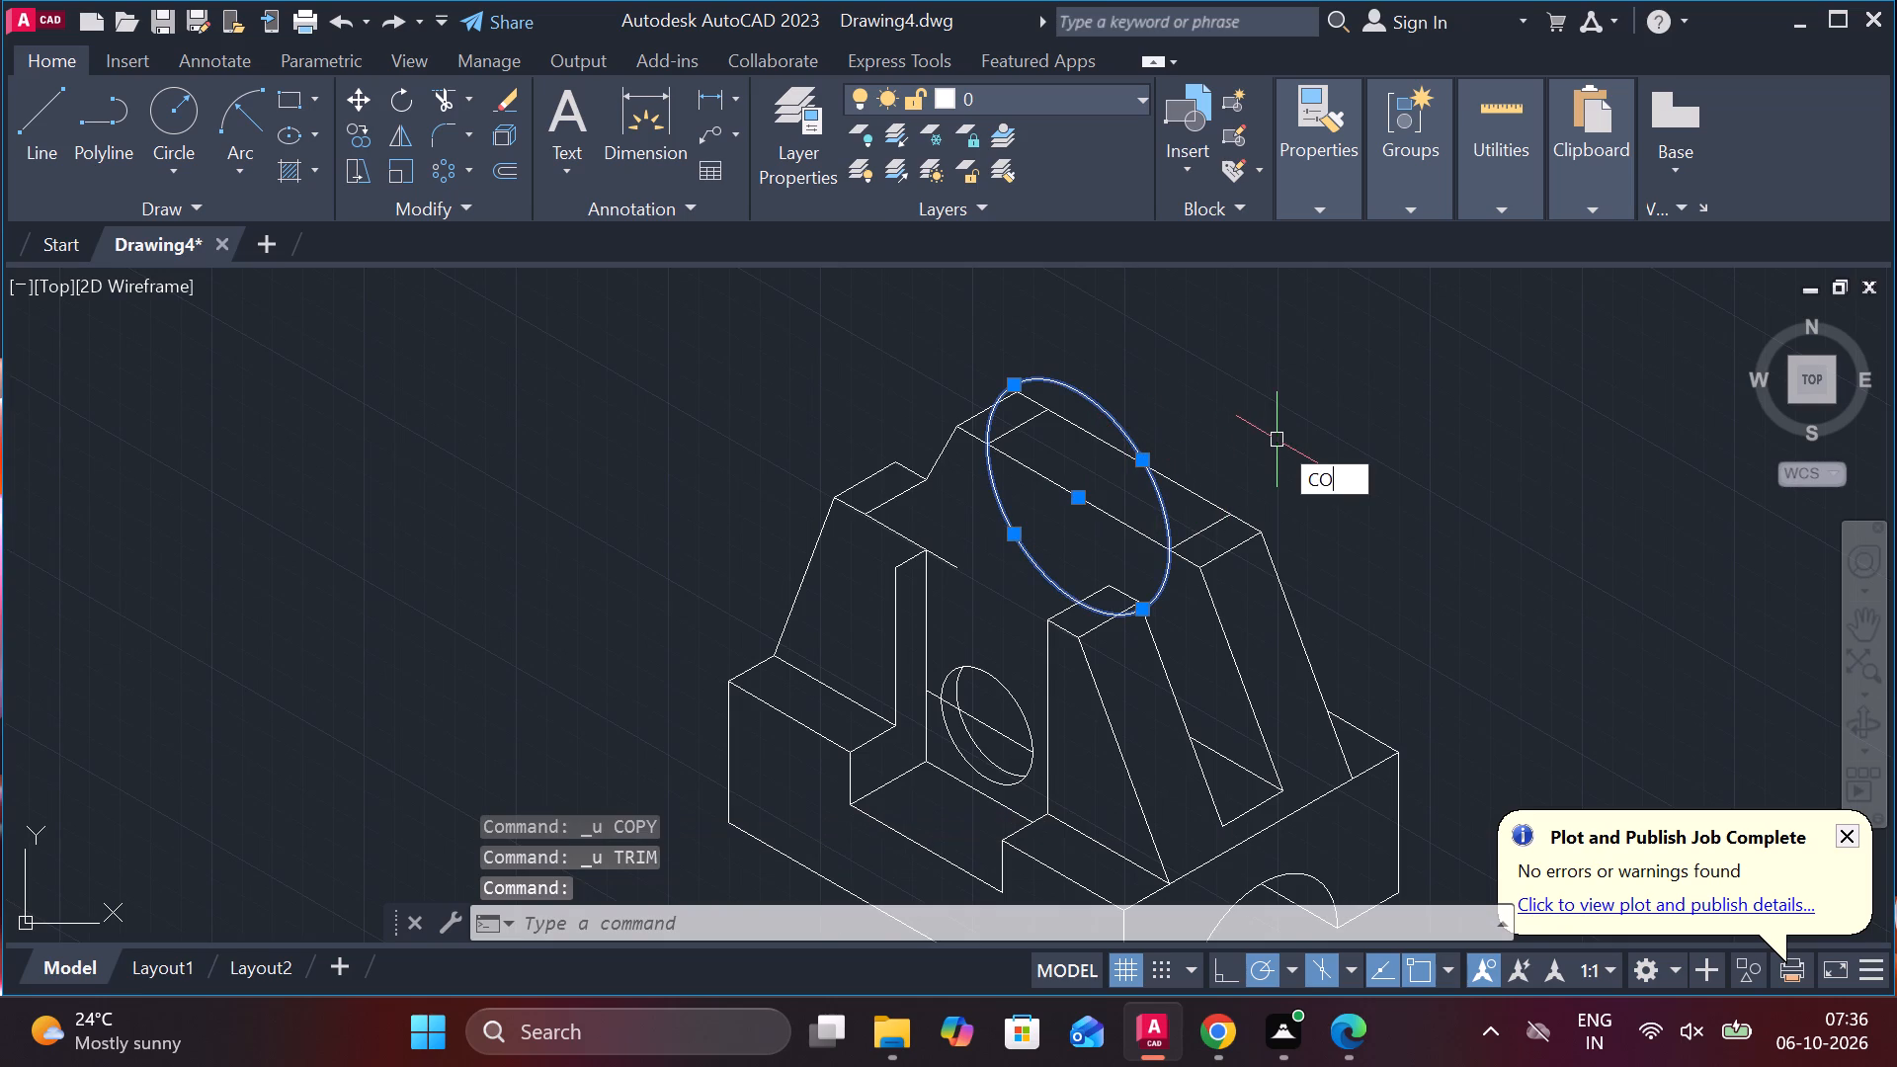
key(Return)
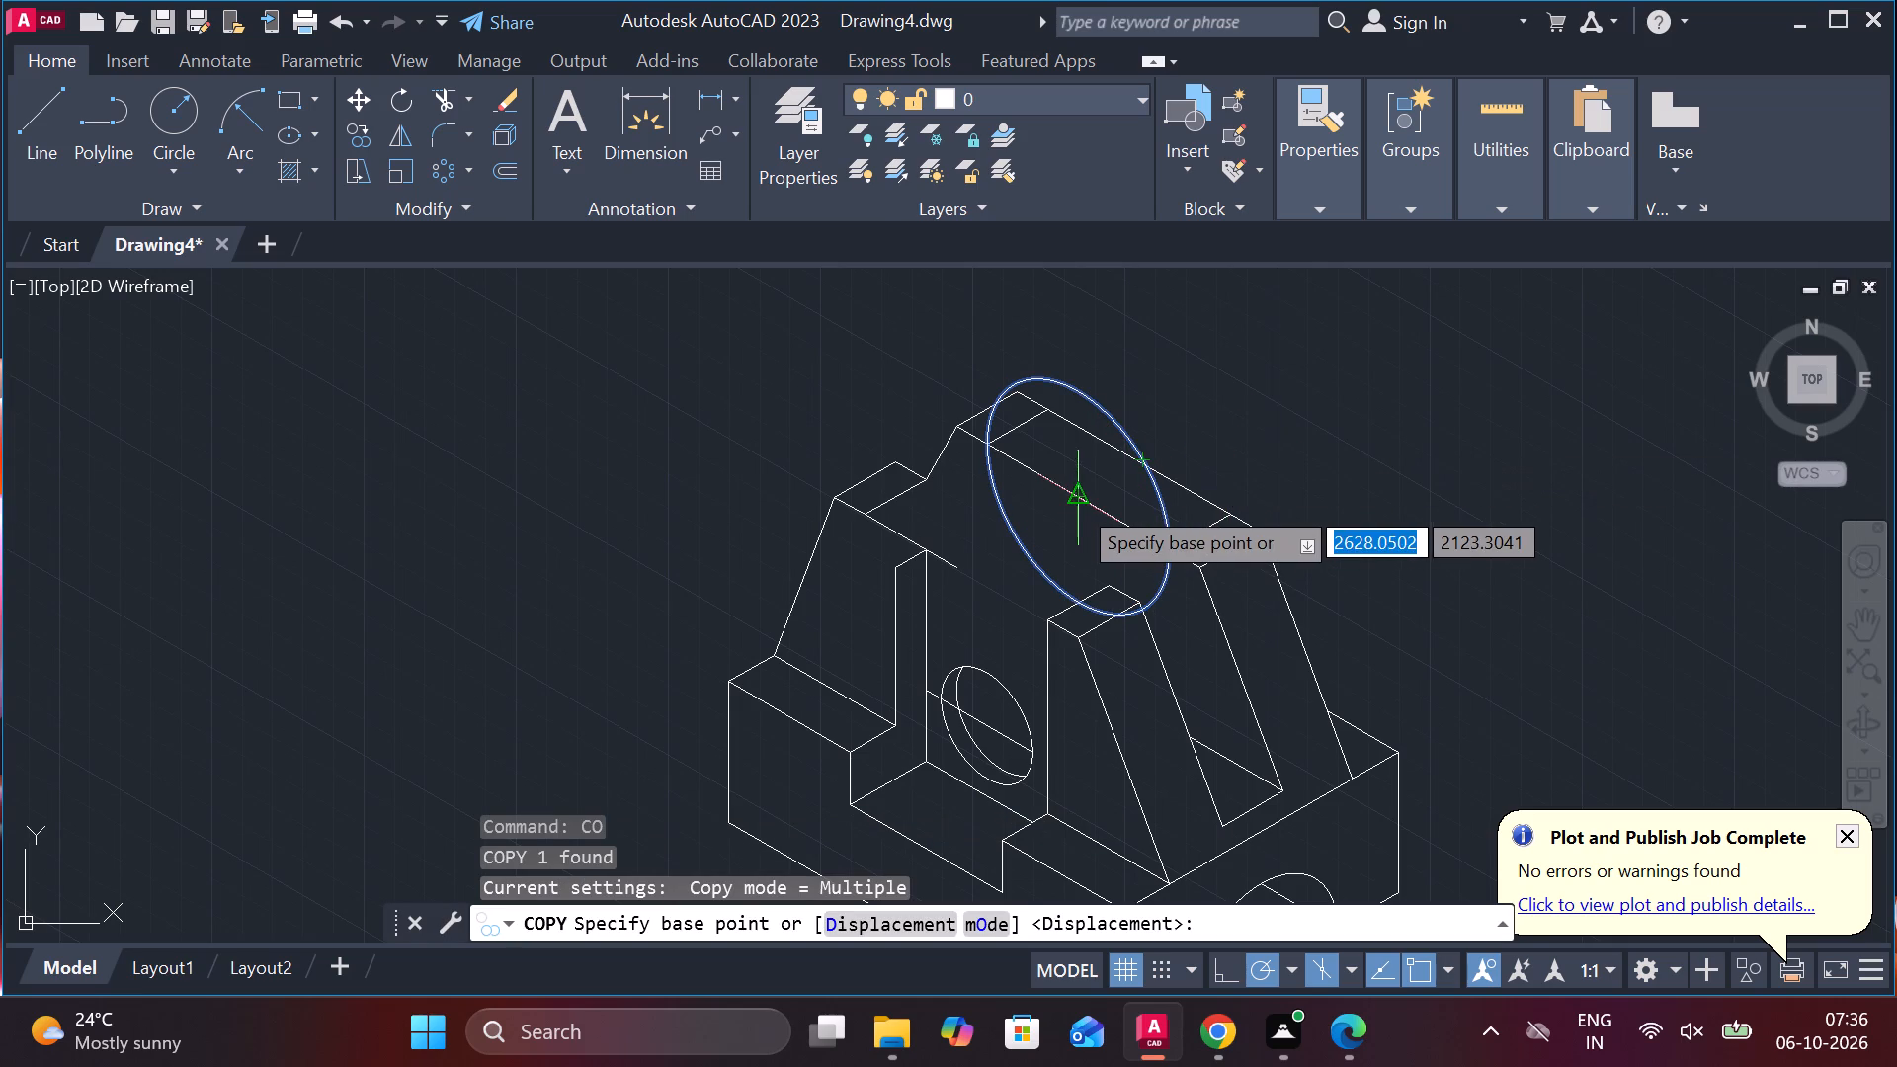
click(1076, 503)
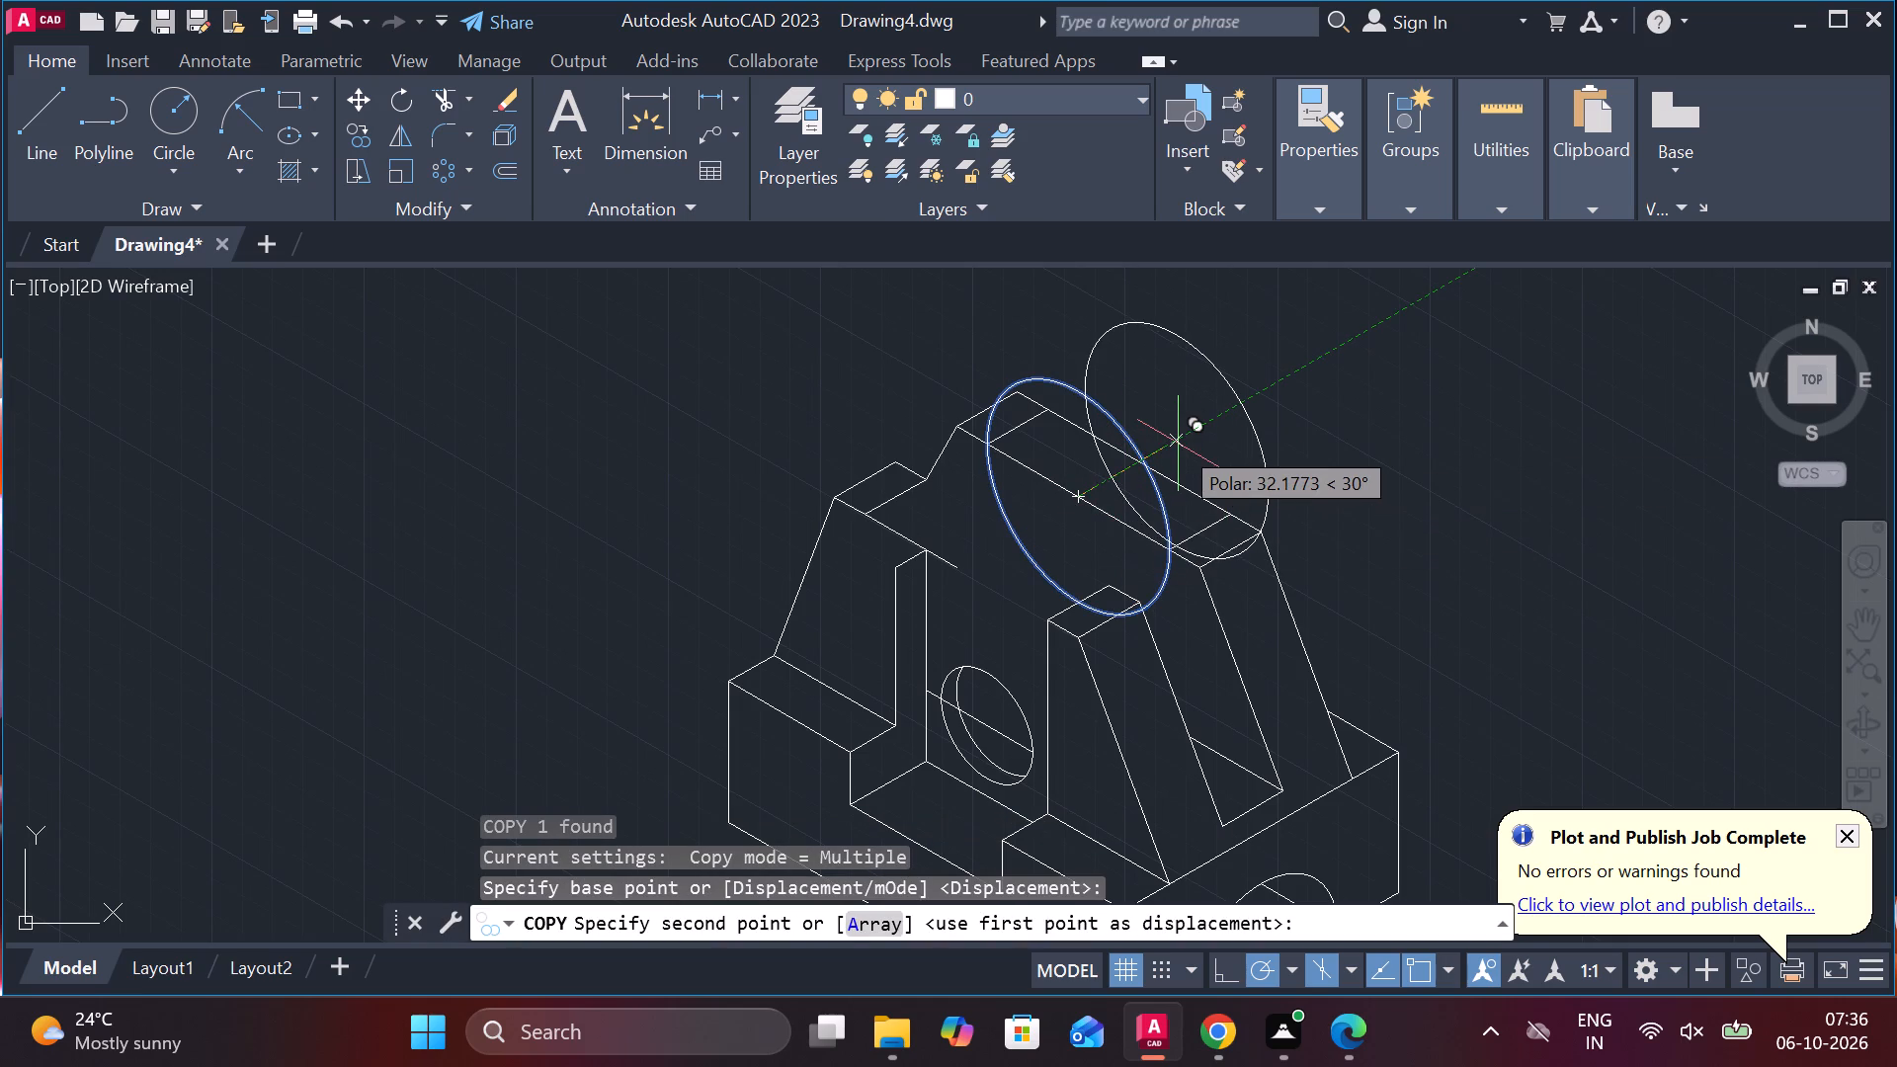
text(10)
key(Return)
key(Escape)
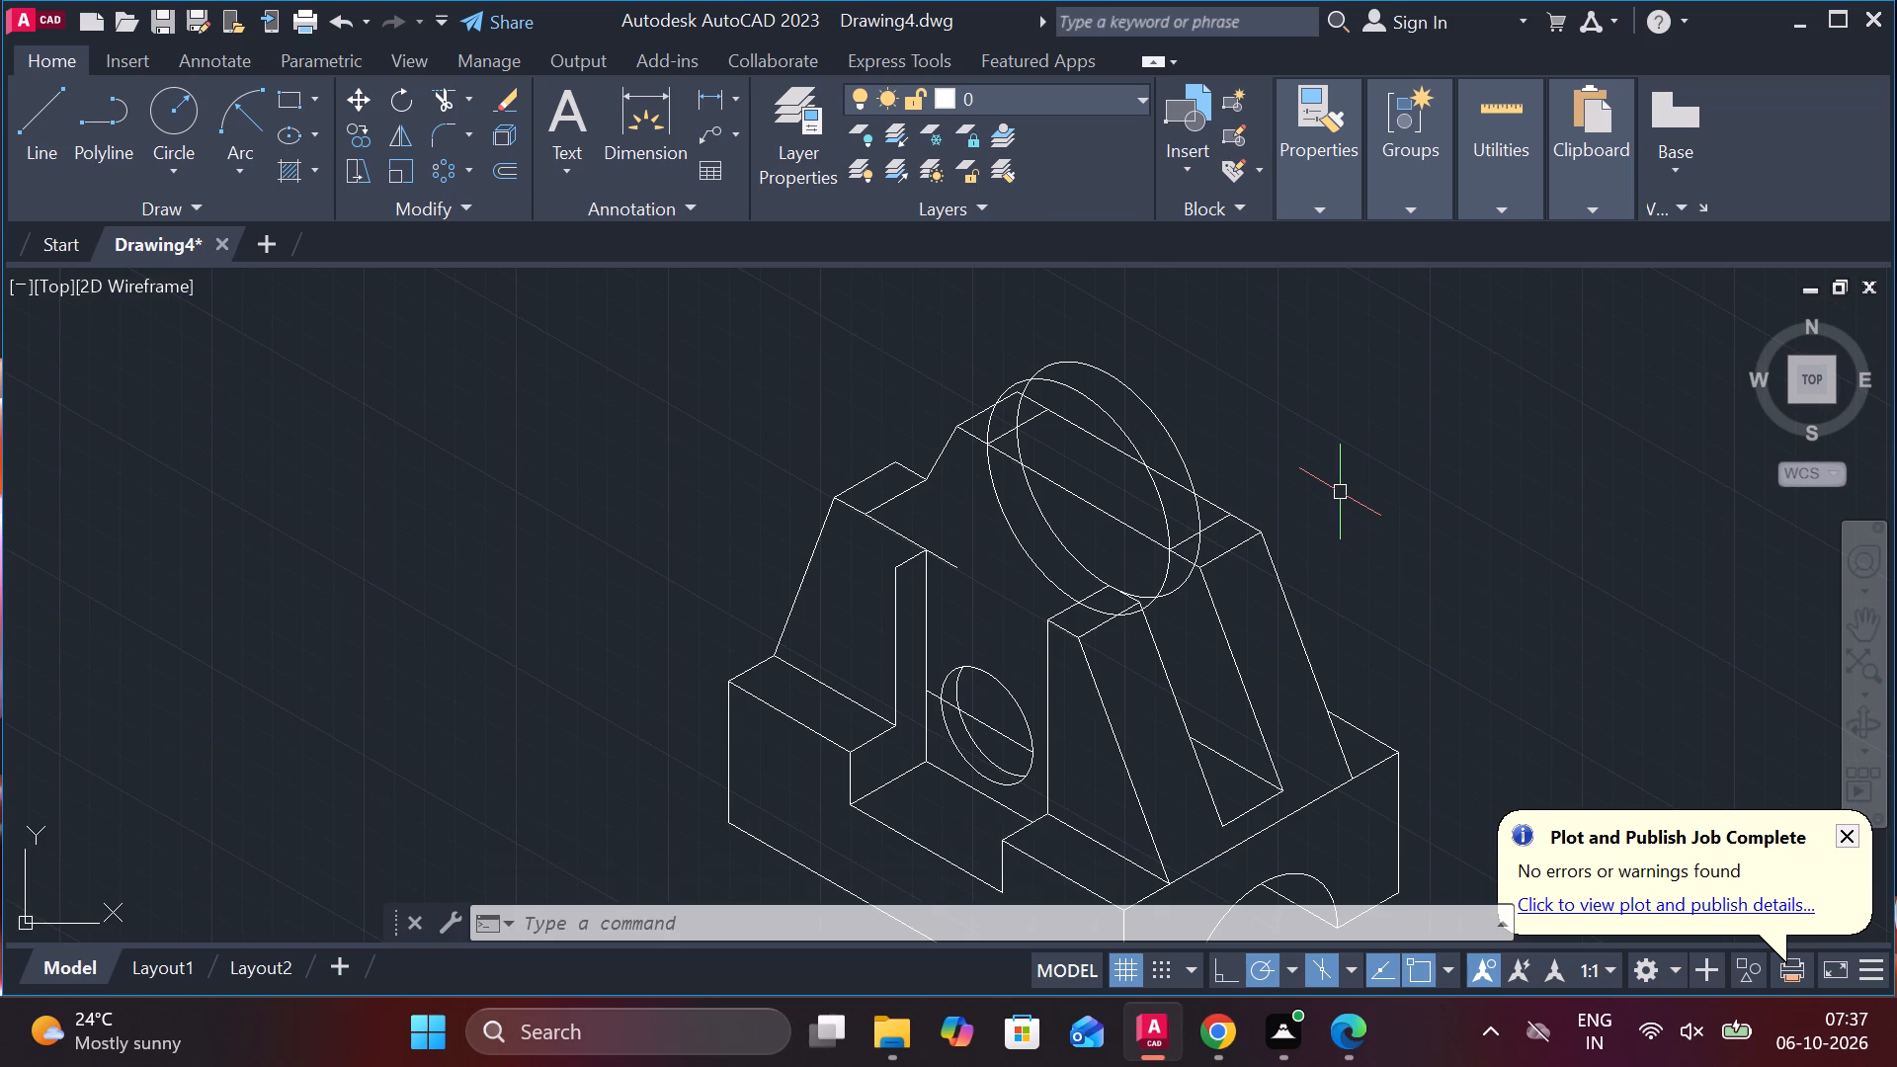
Trim the front isocircle where it crosses the front rib's top, and the rear isocircle's lower piece outside the front one.
middle_drag(1323, 490, 1276, 362)
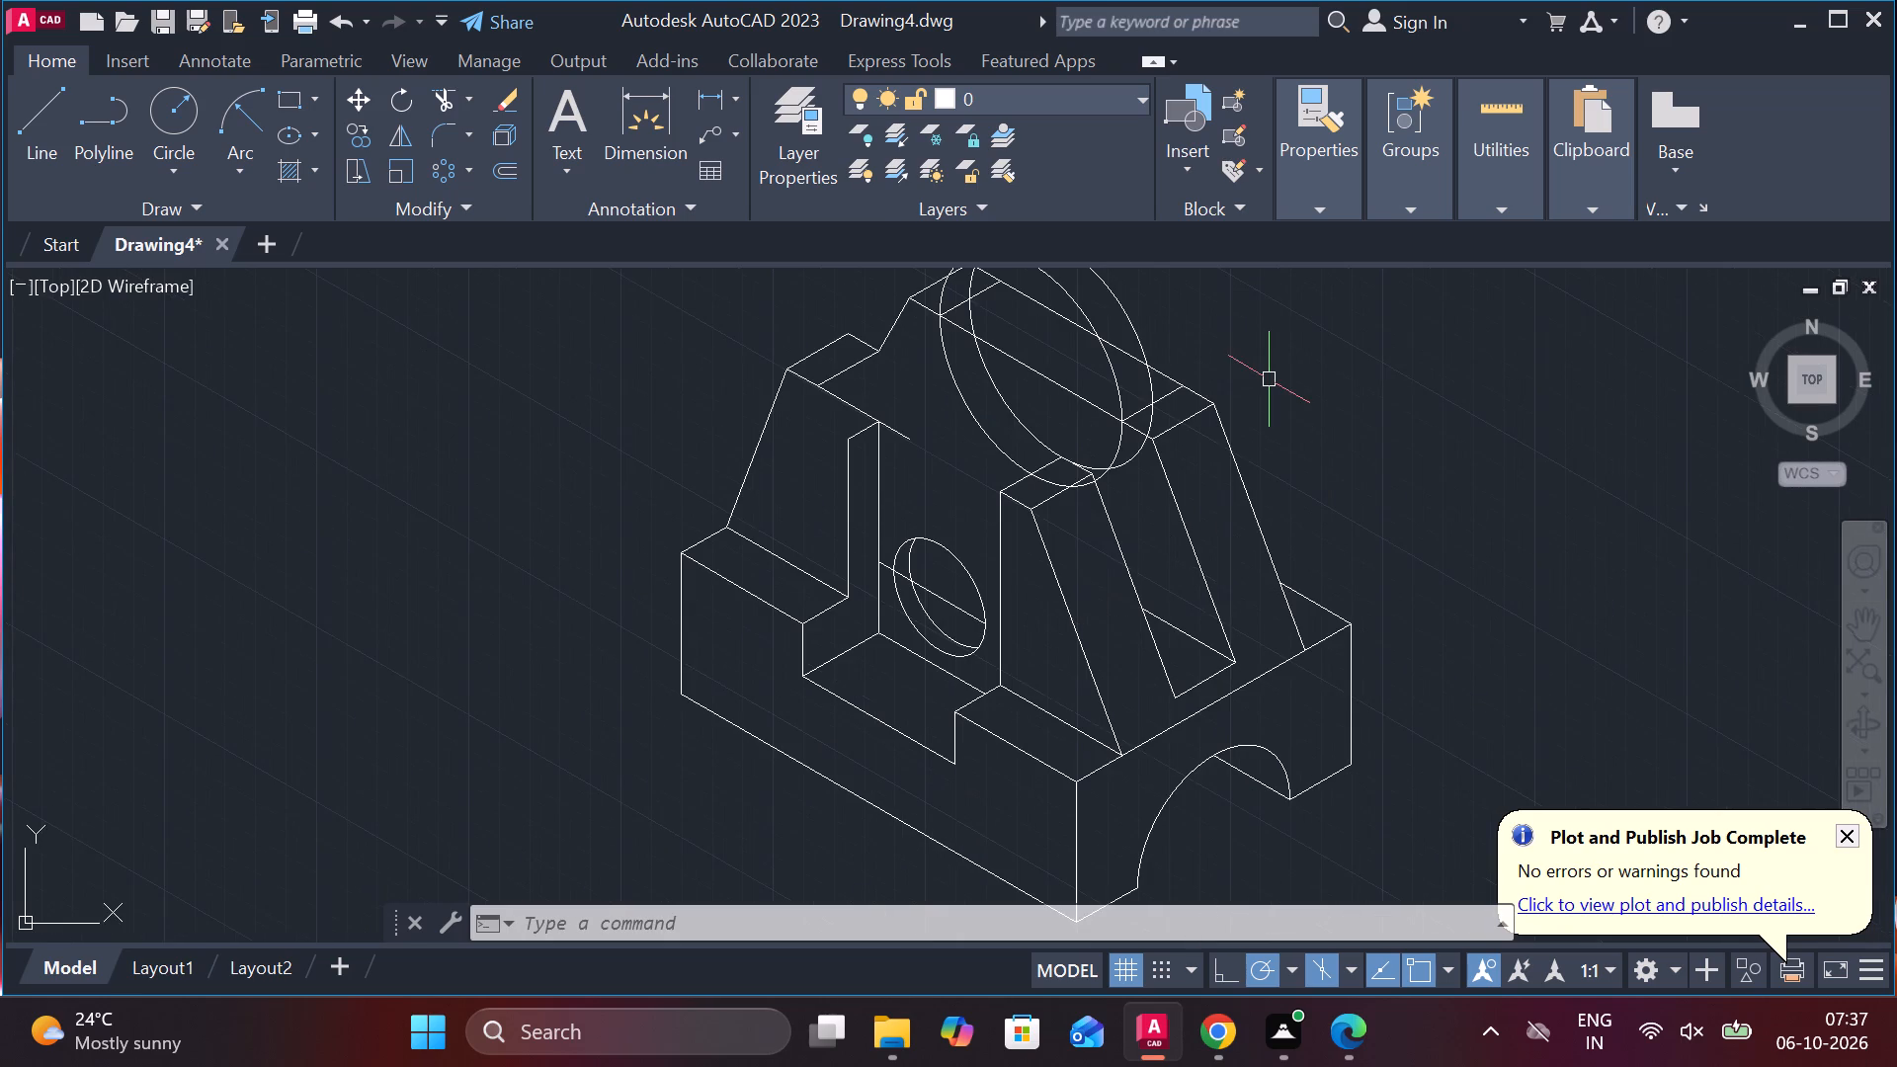
middle_drag(1266, 385, 1283, 489)
text(TR)
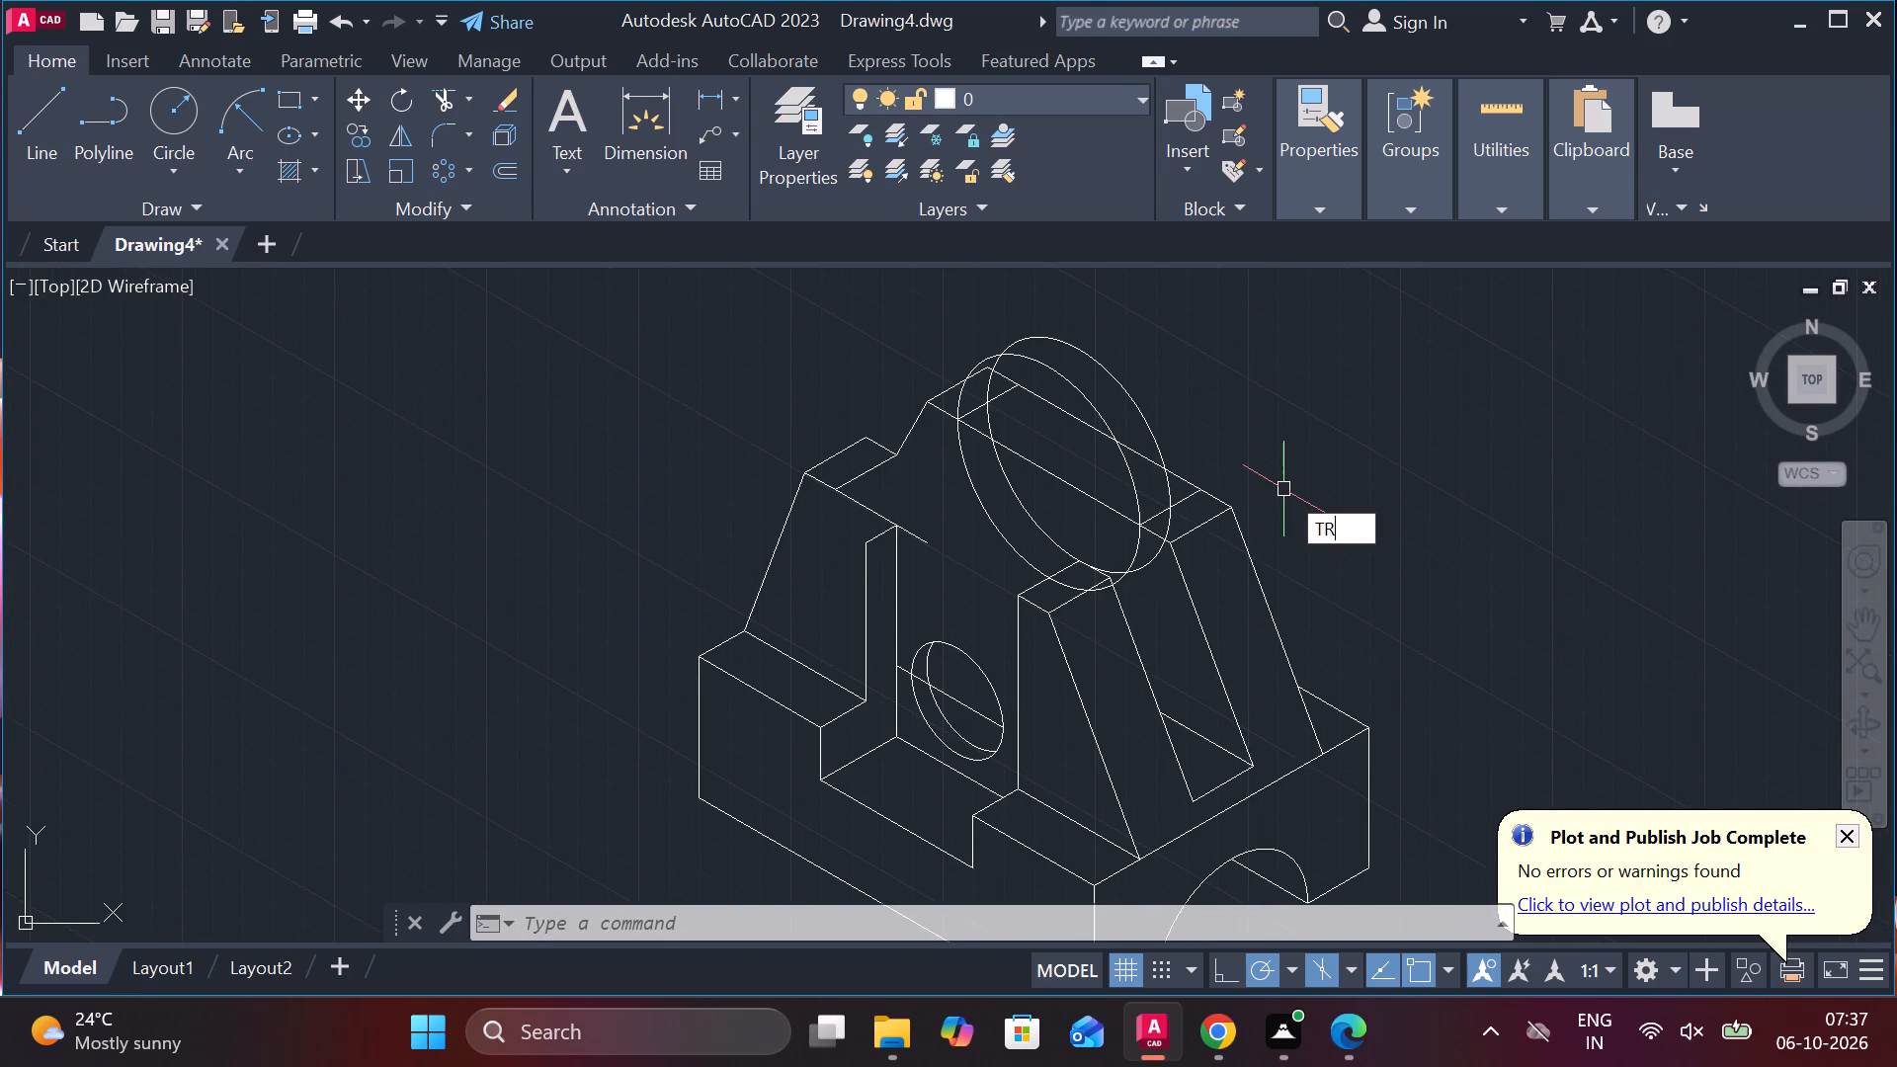
key(Return)
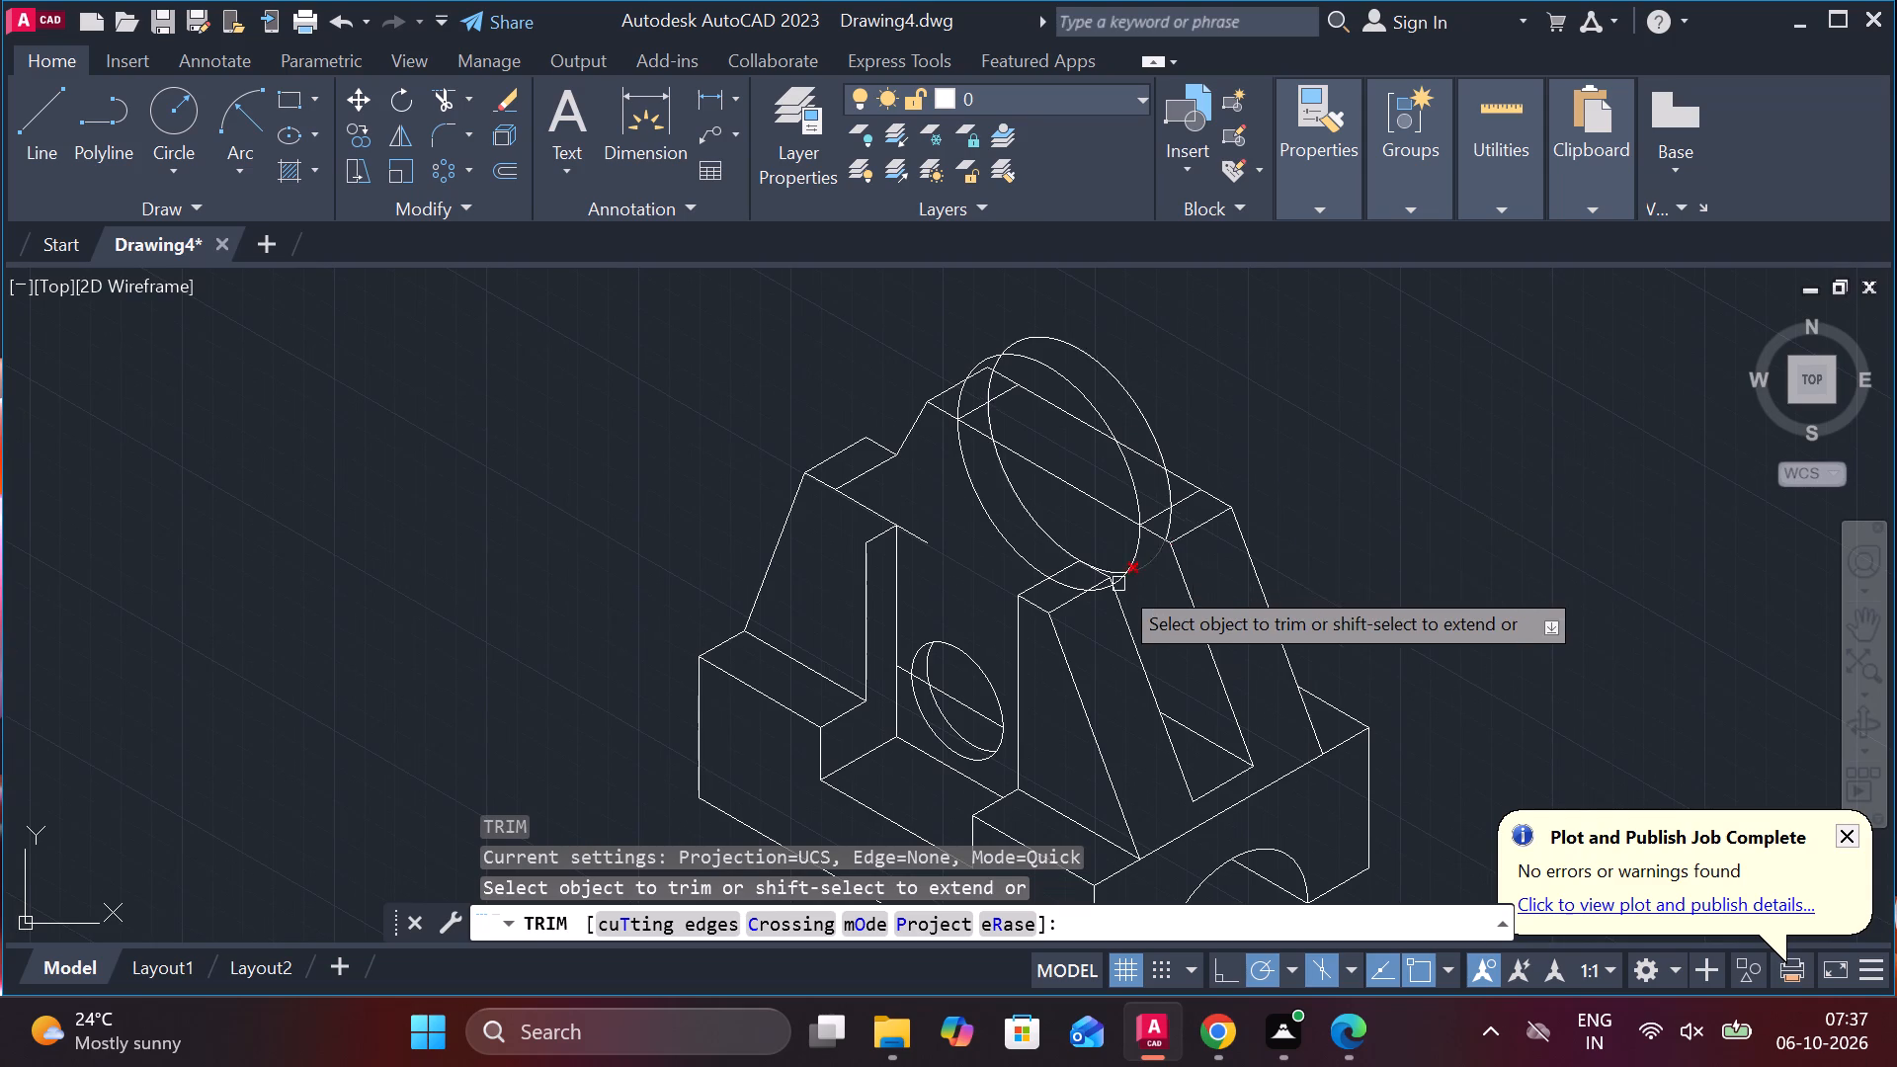
scroll(1113, 586, up, 2)
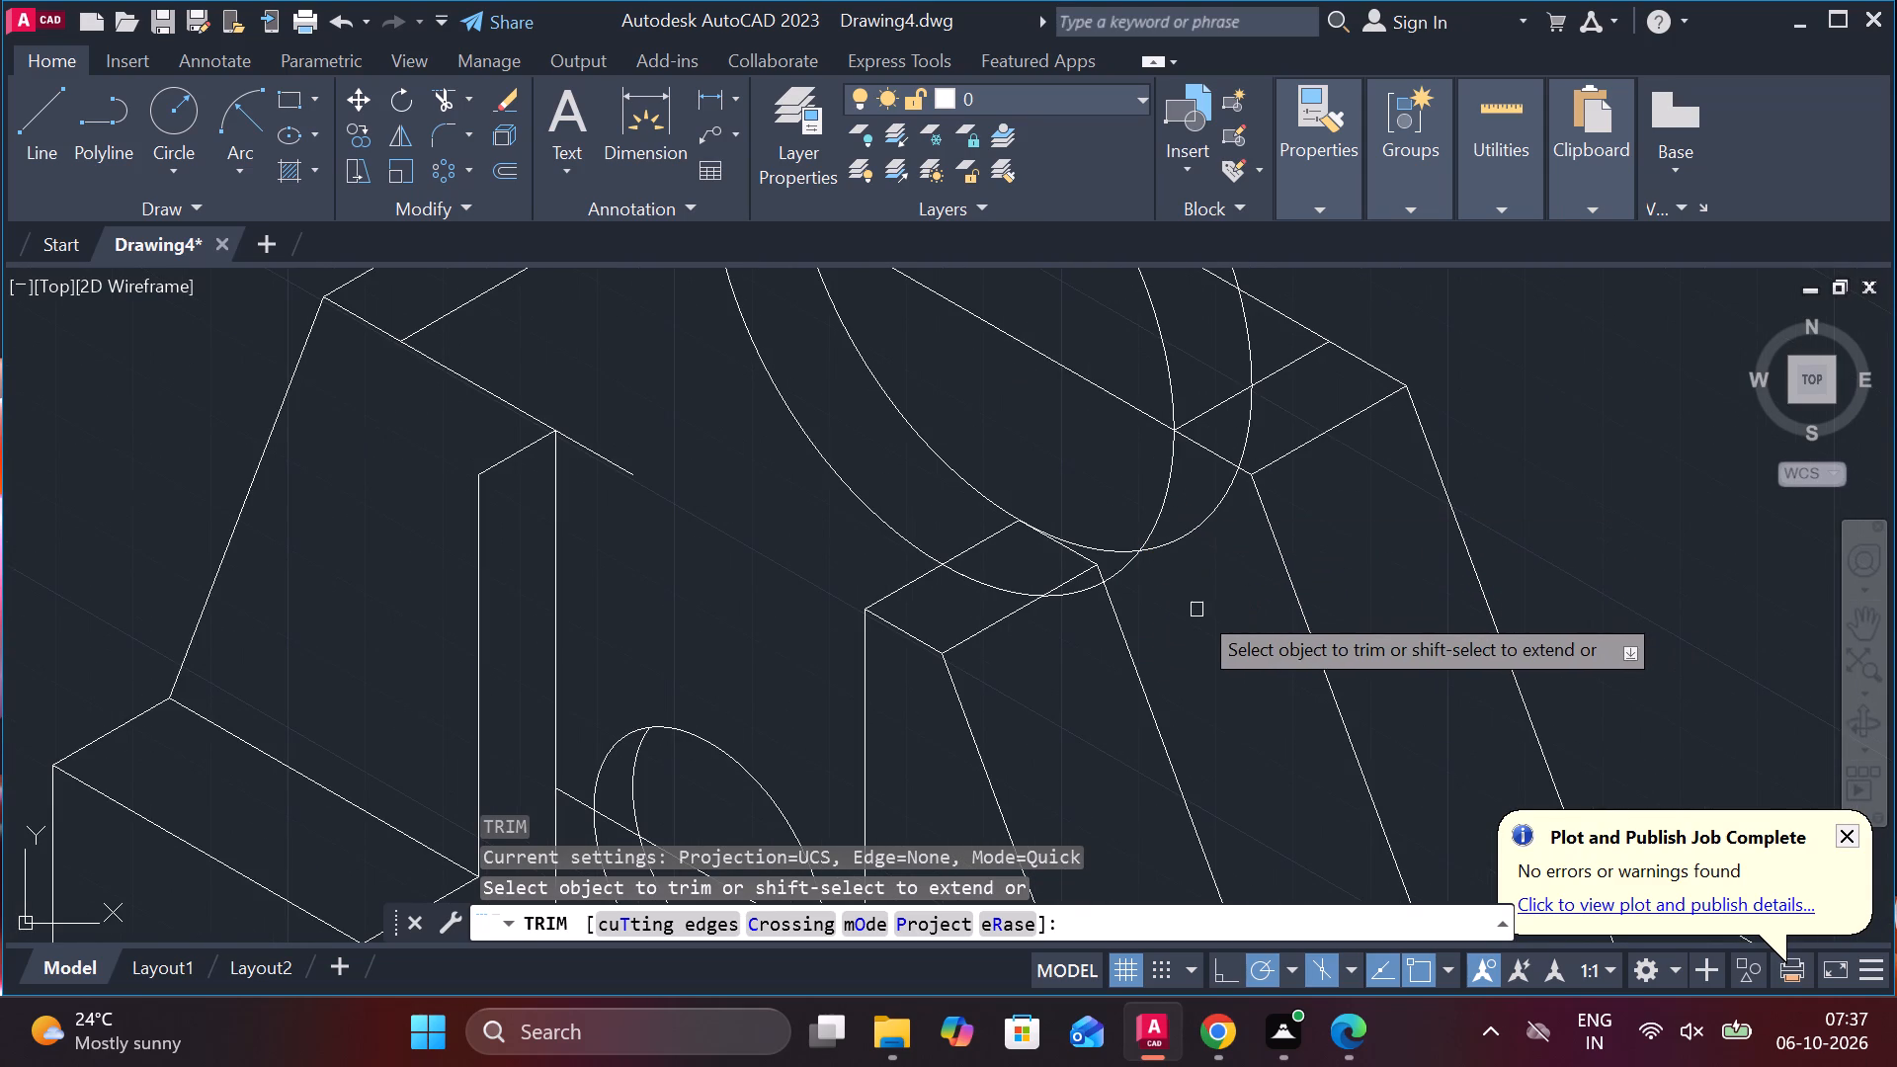
click(974, 584)
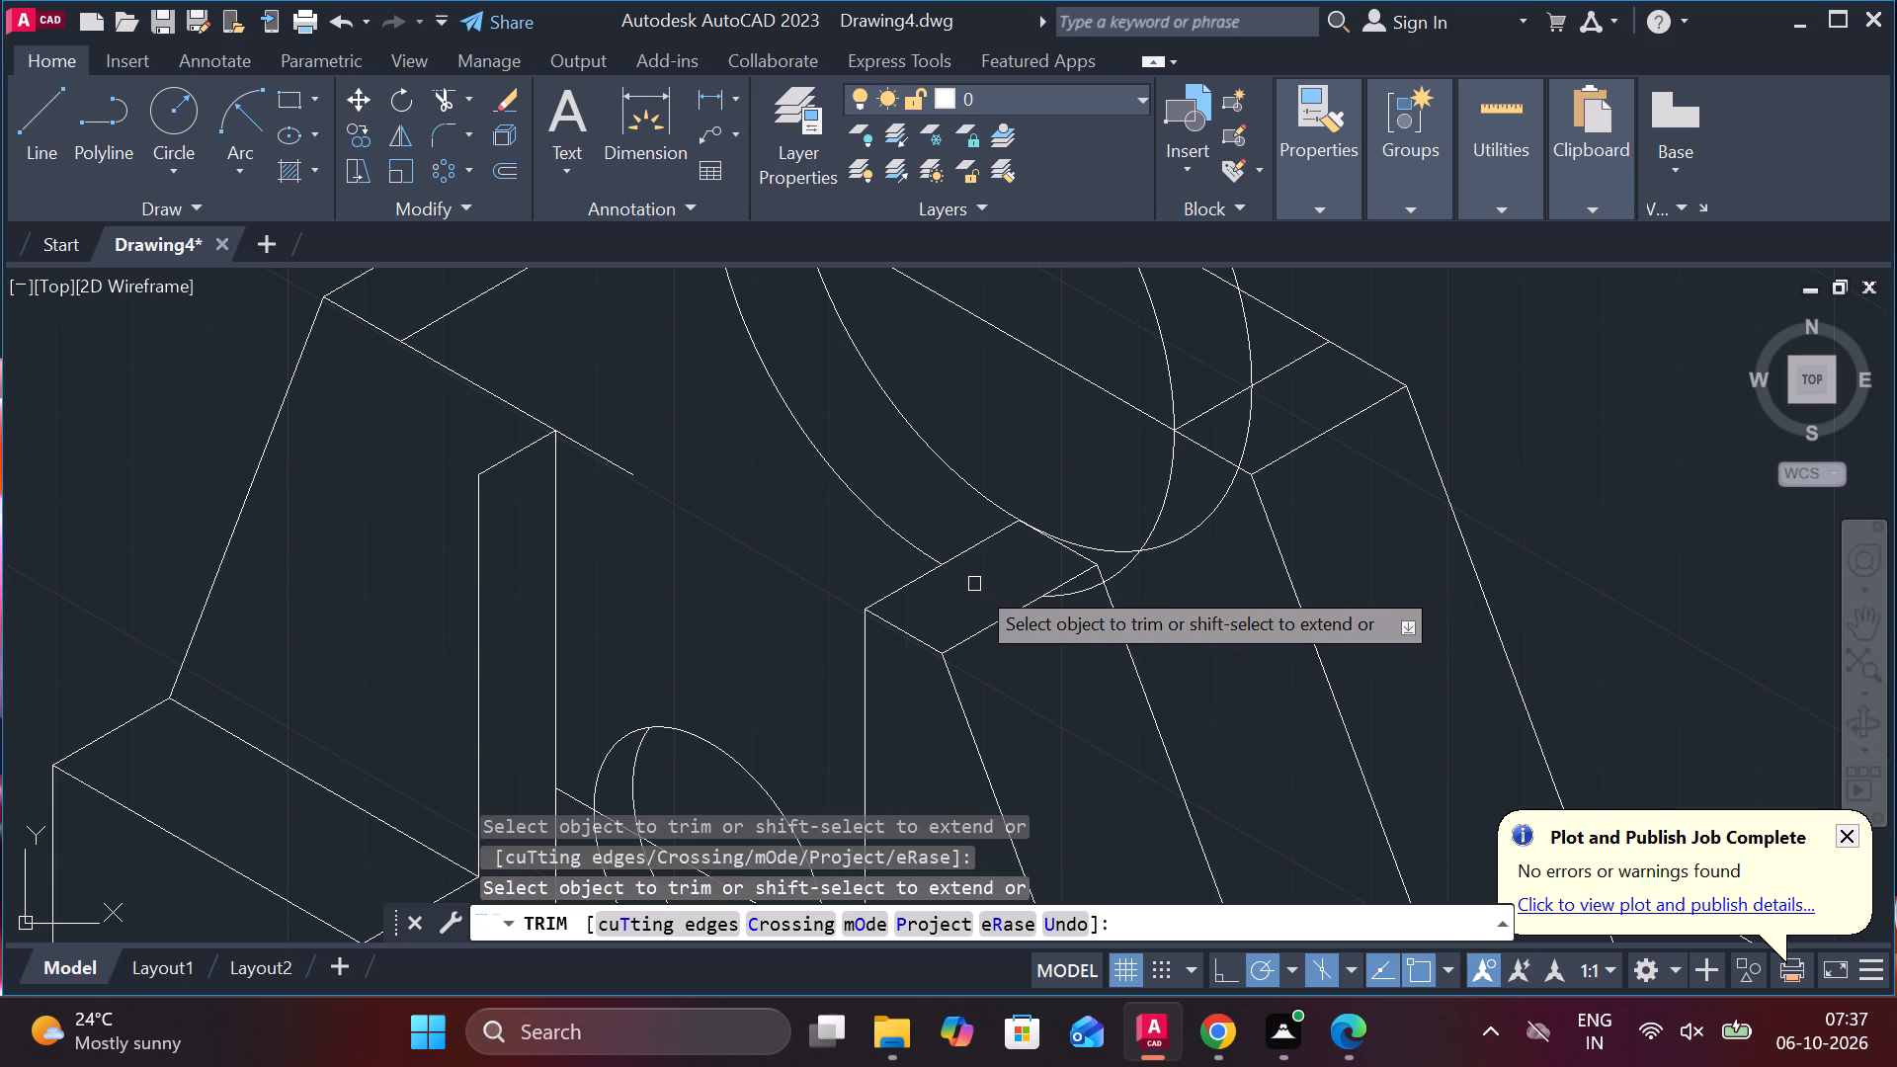
click(1077, 598)
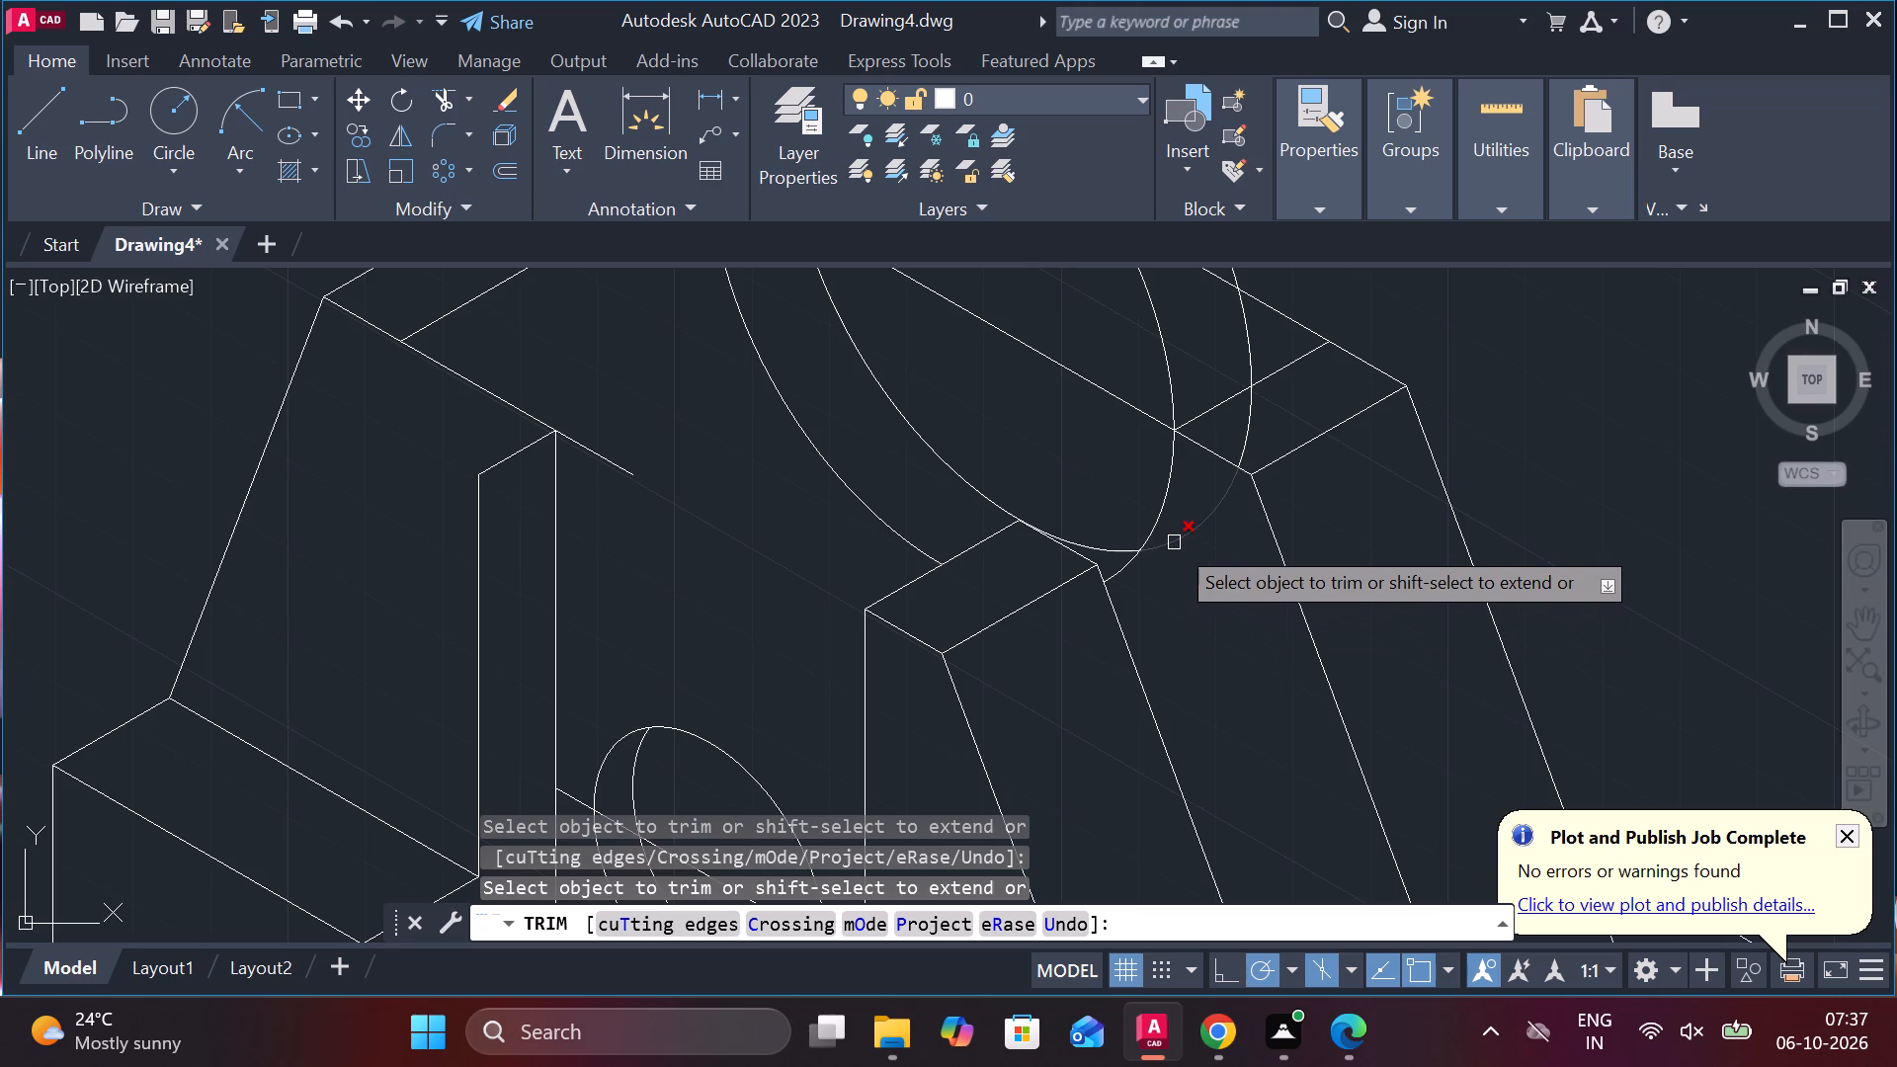
click(1174, 542)
Trim the rear isocircle's upper portion and its pieces on the lower top face, plus the front isocircle's upper outer arc.
scroll(1207, 530, down, 1)
middle_drag(1207, 530, 1214, 707)
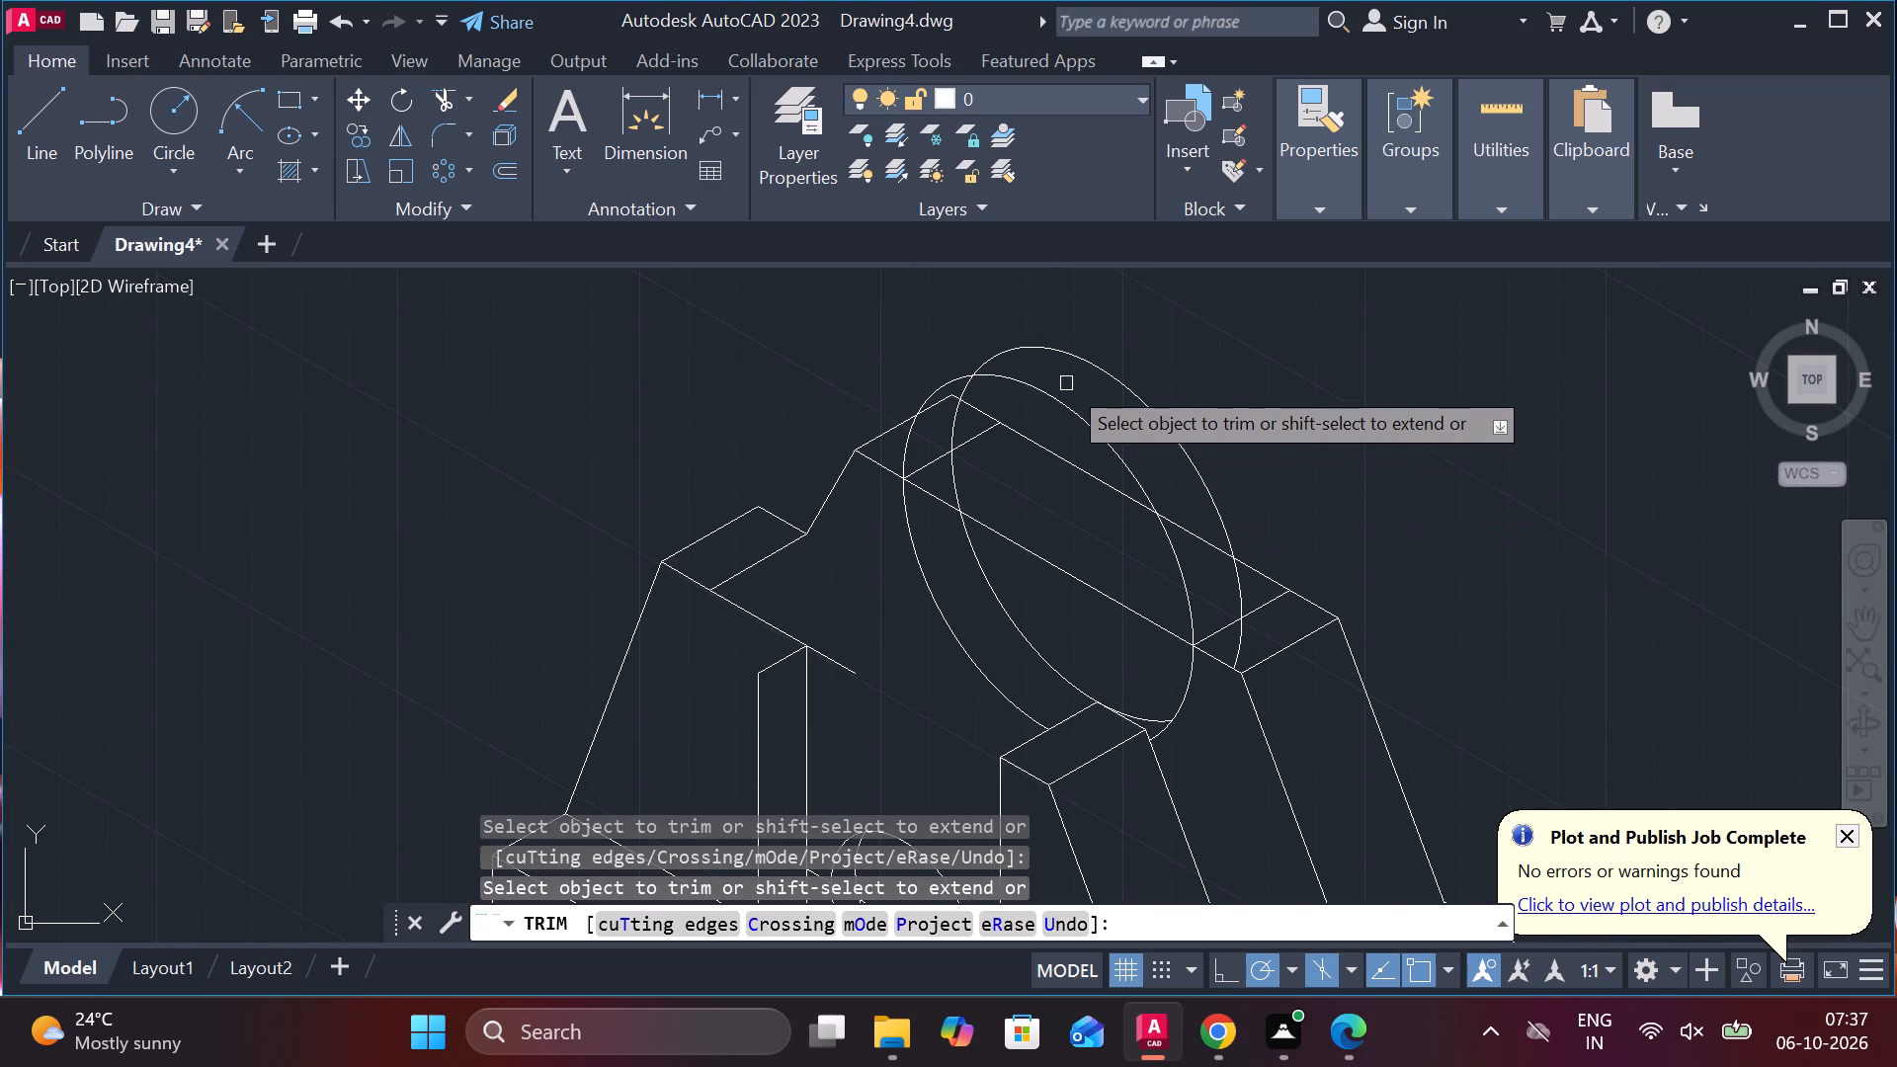
click(1098, 369)
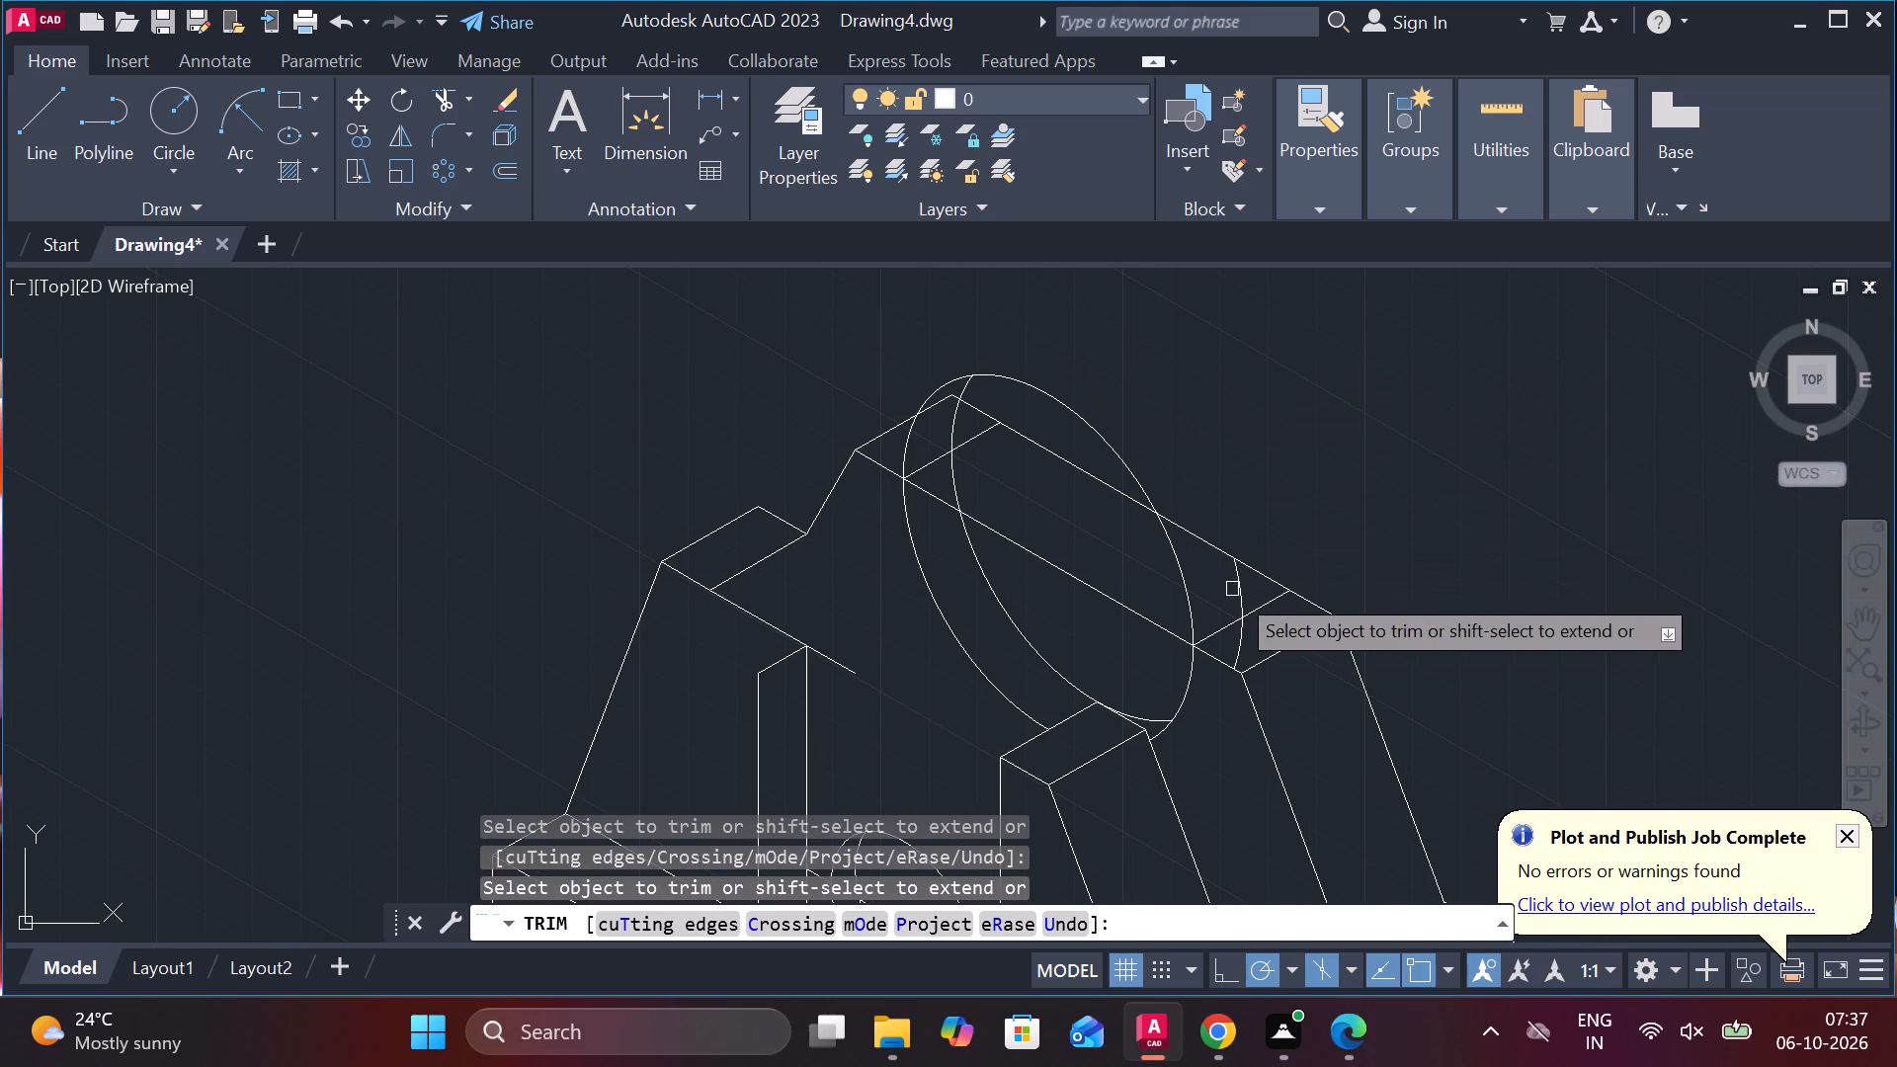
scroll(1249, 639, up, 1)
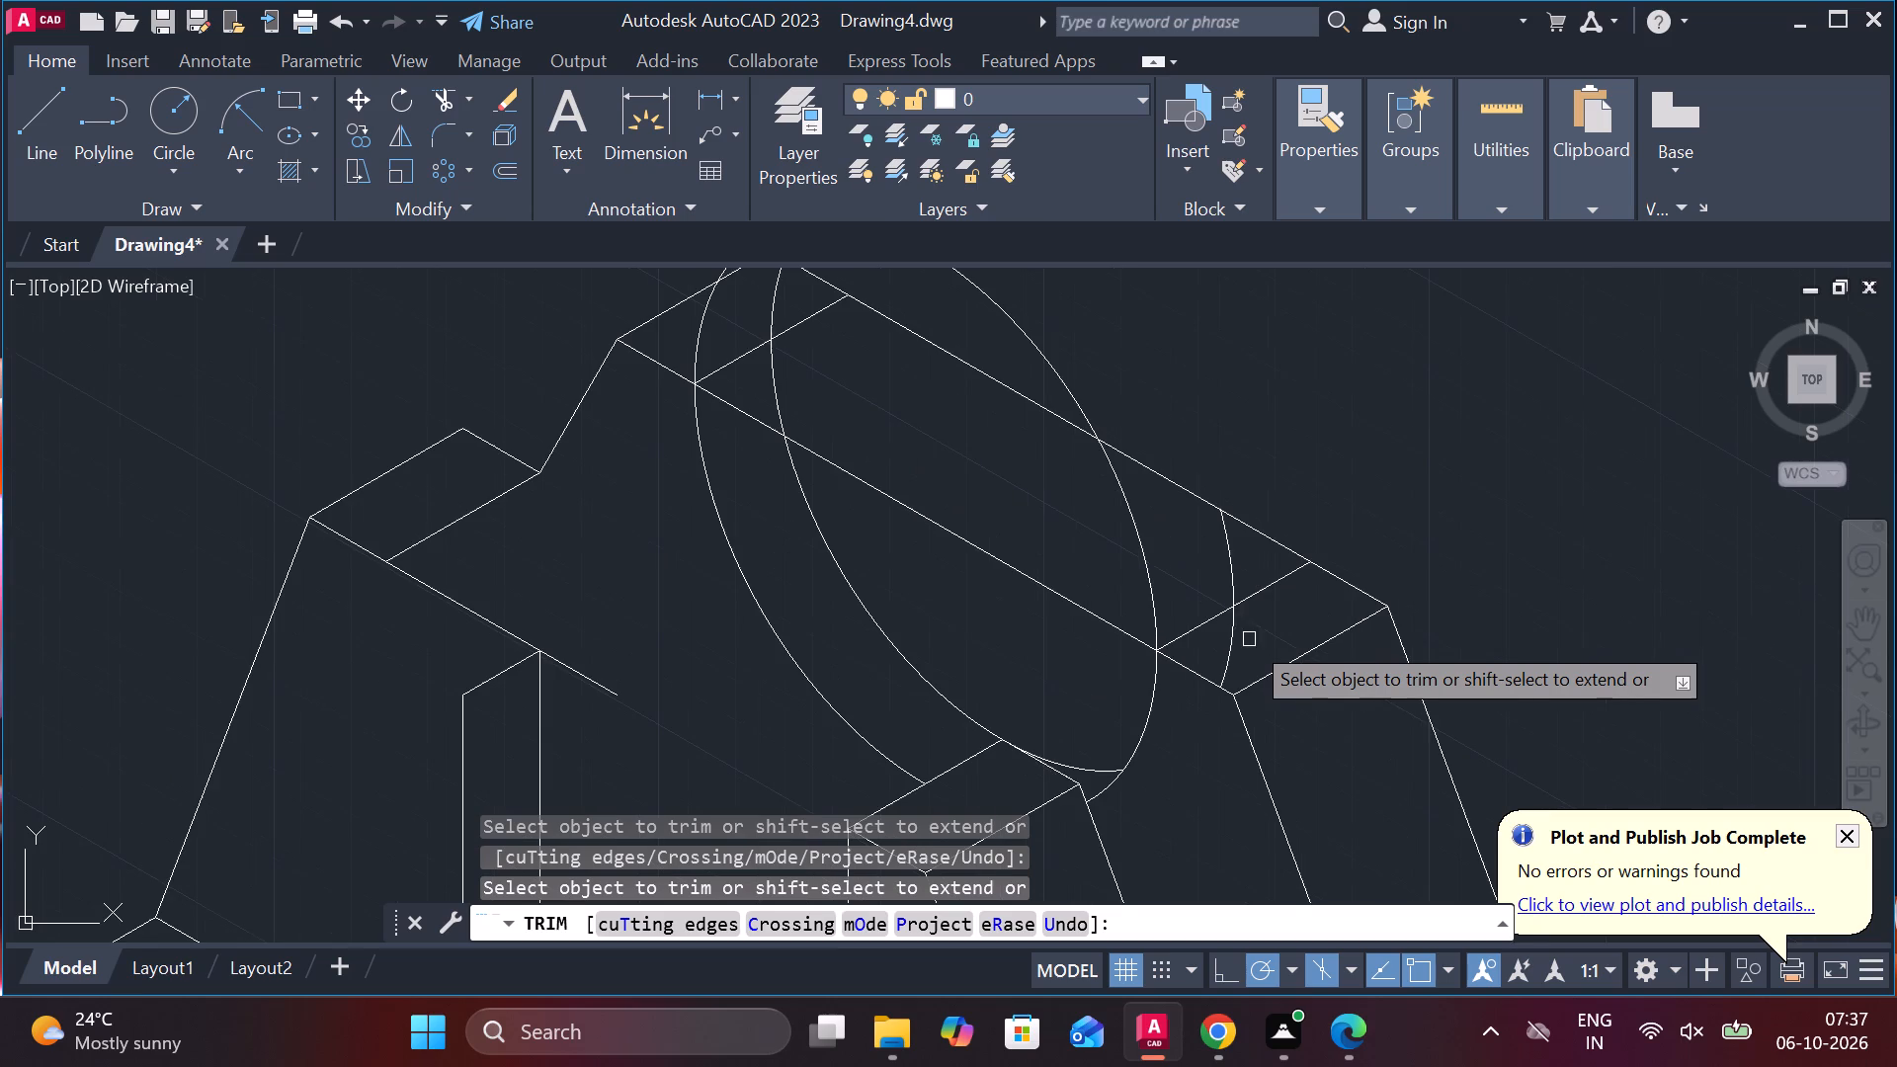
click(1224, 649)
click(1226, 574)
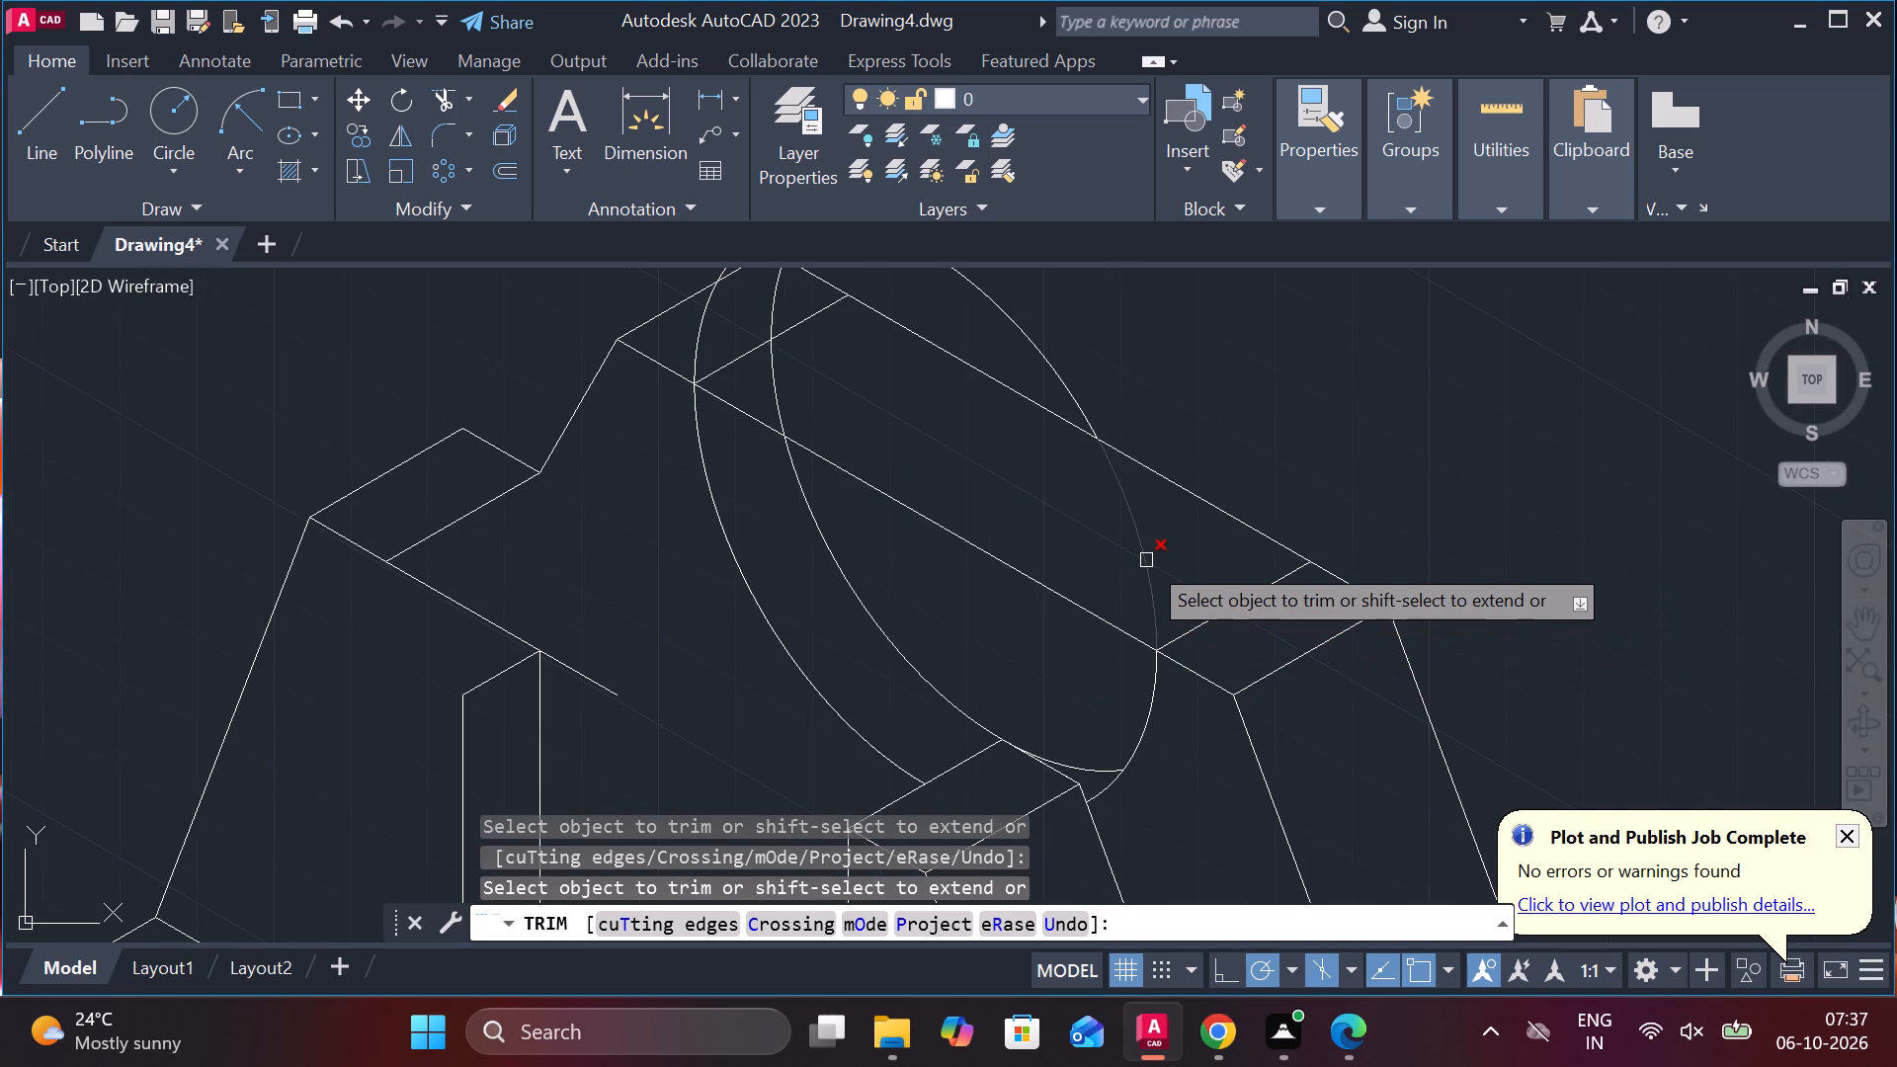
click(1146, 560)
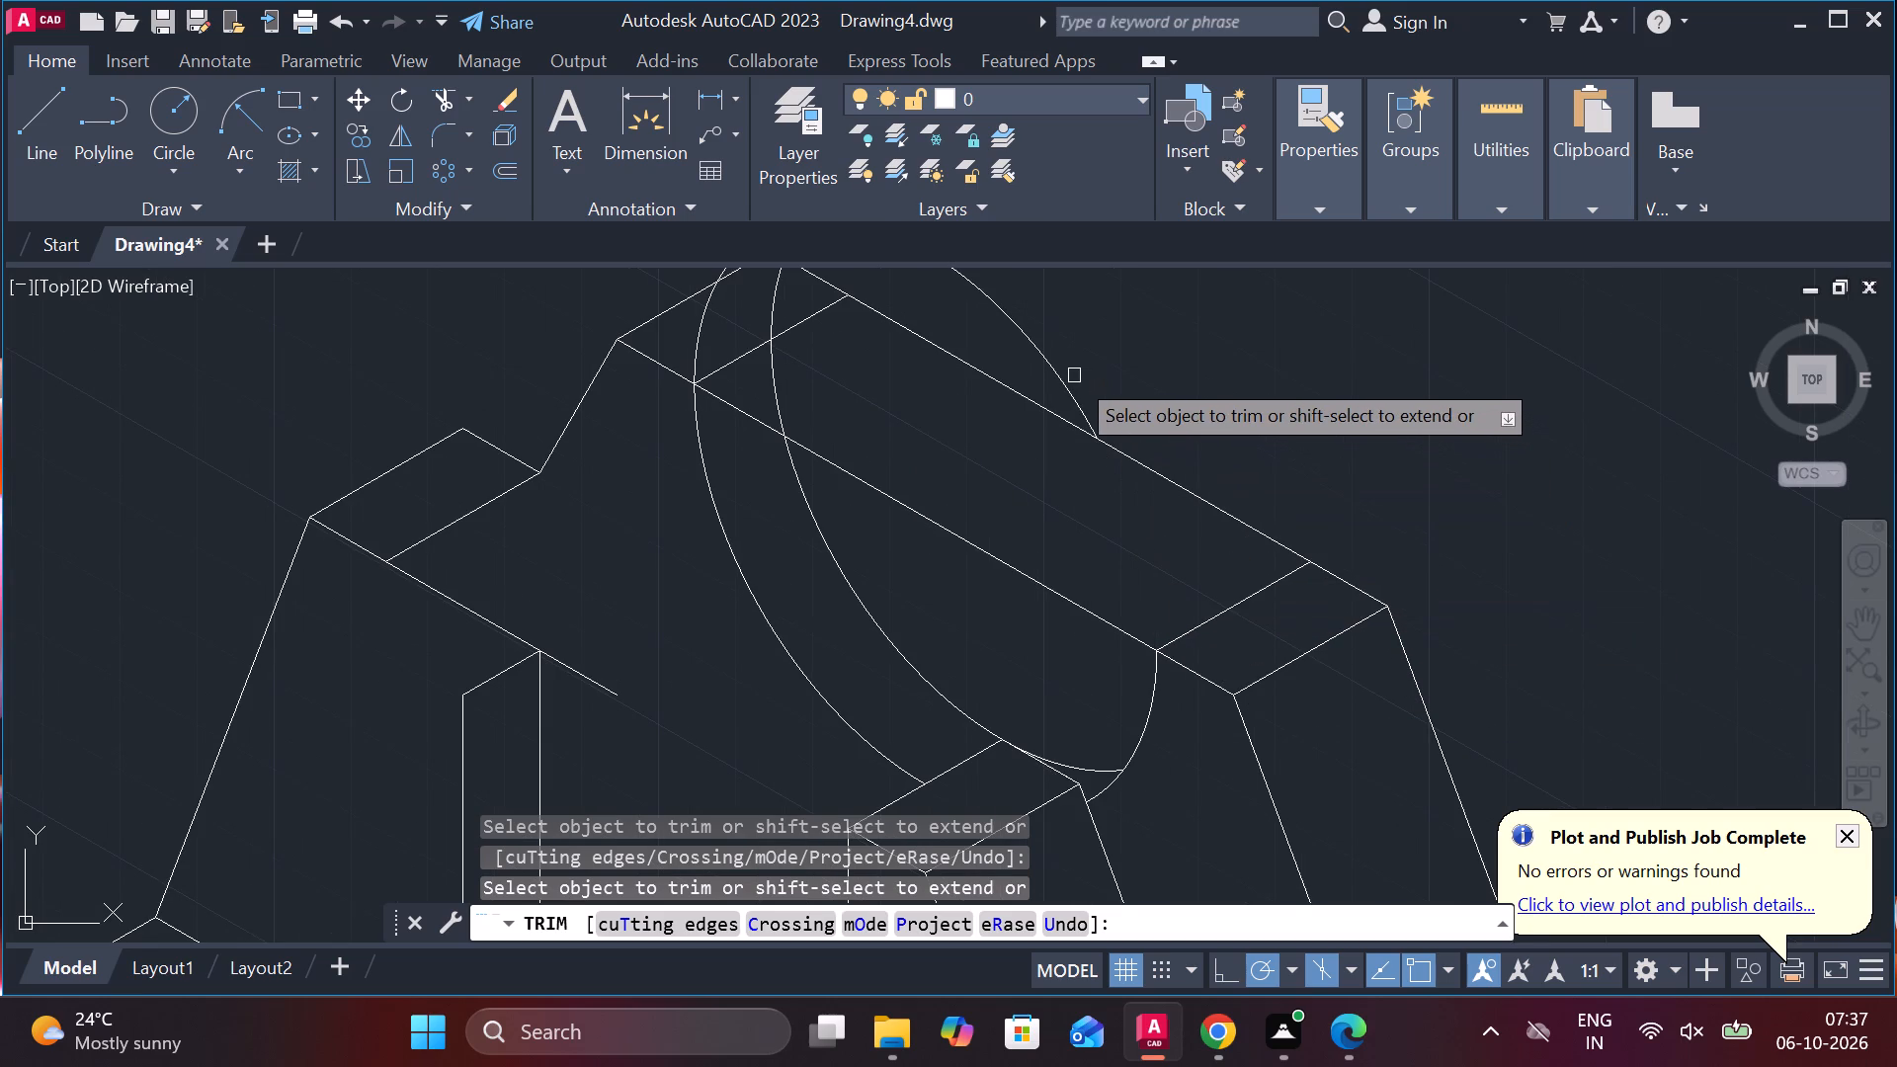
click(1069, 381)
Trim the remaining upper ends of both isocircles above the wall, across the upper top face and behind the joining line.
middle_drag(1228, 365, 1263, 395)
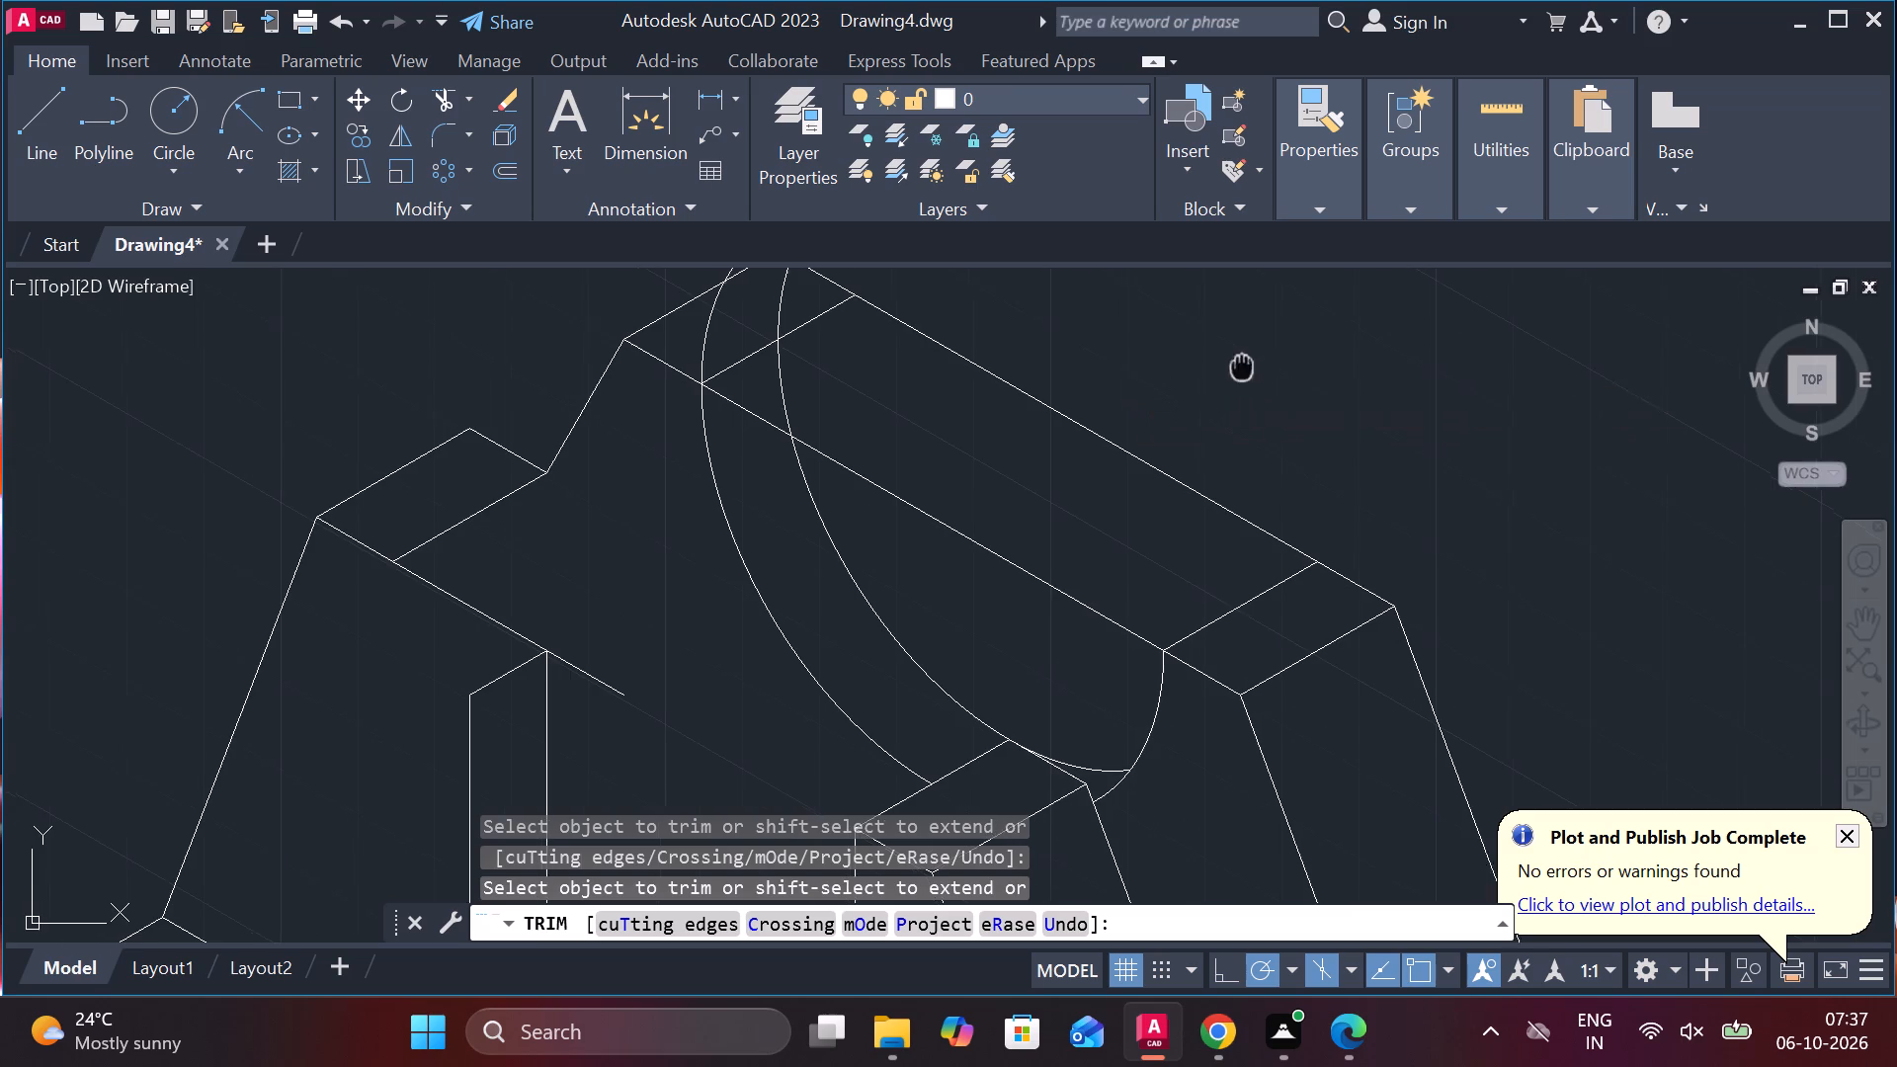
middle_drag(1263, 395, 1303, 477)
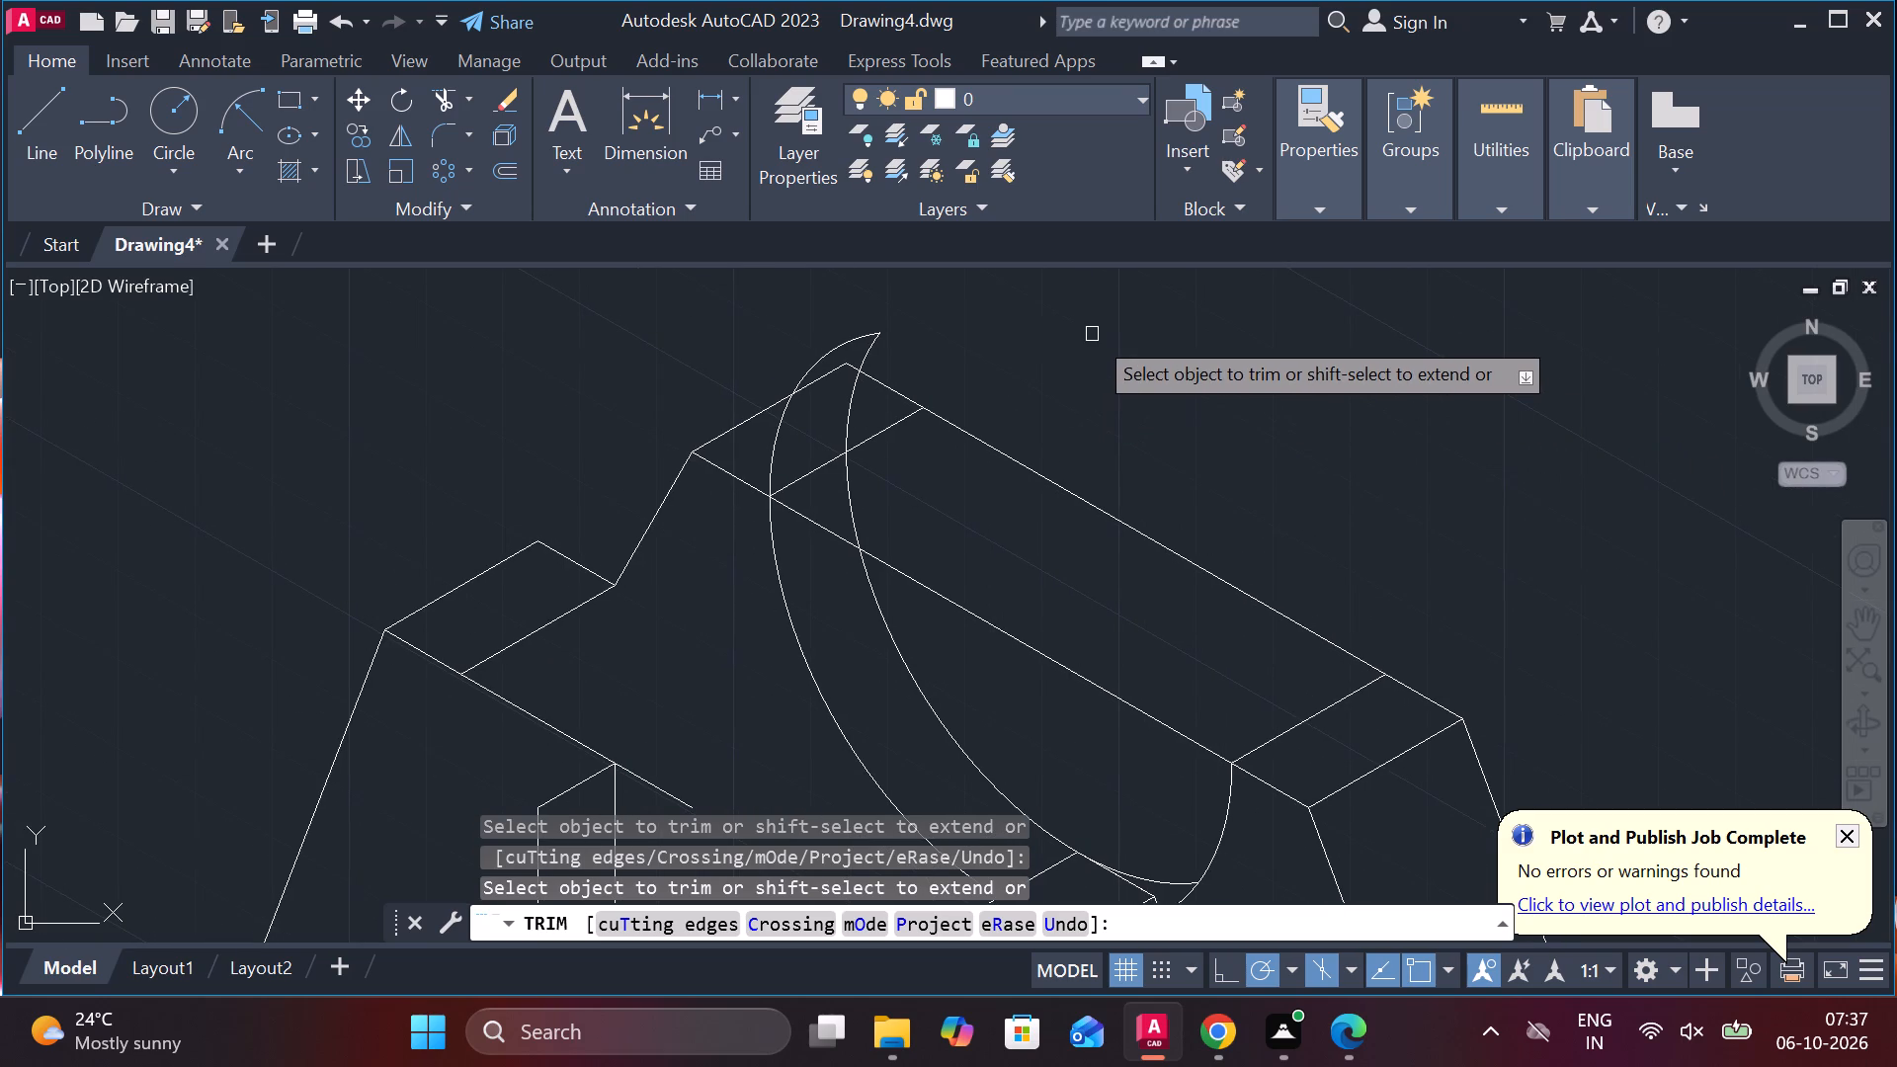
click(880, 337)
click(871, 337)
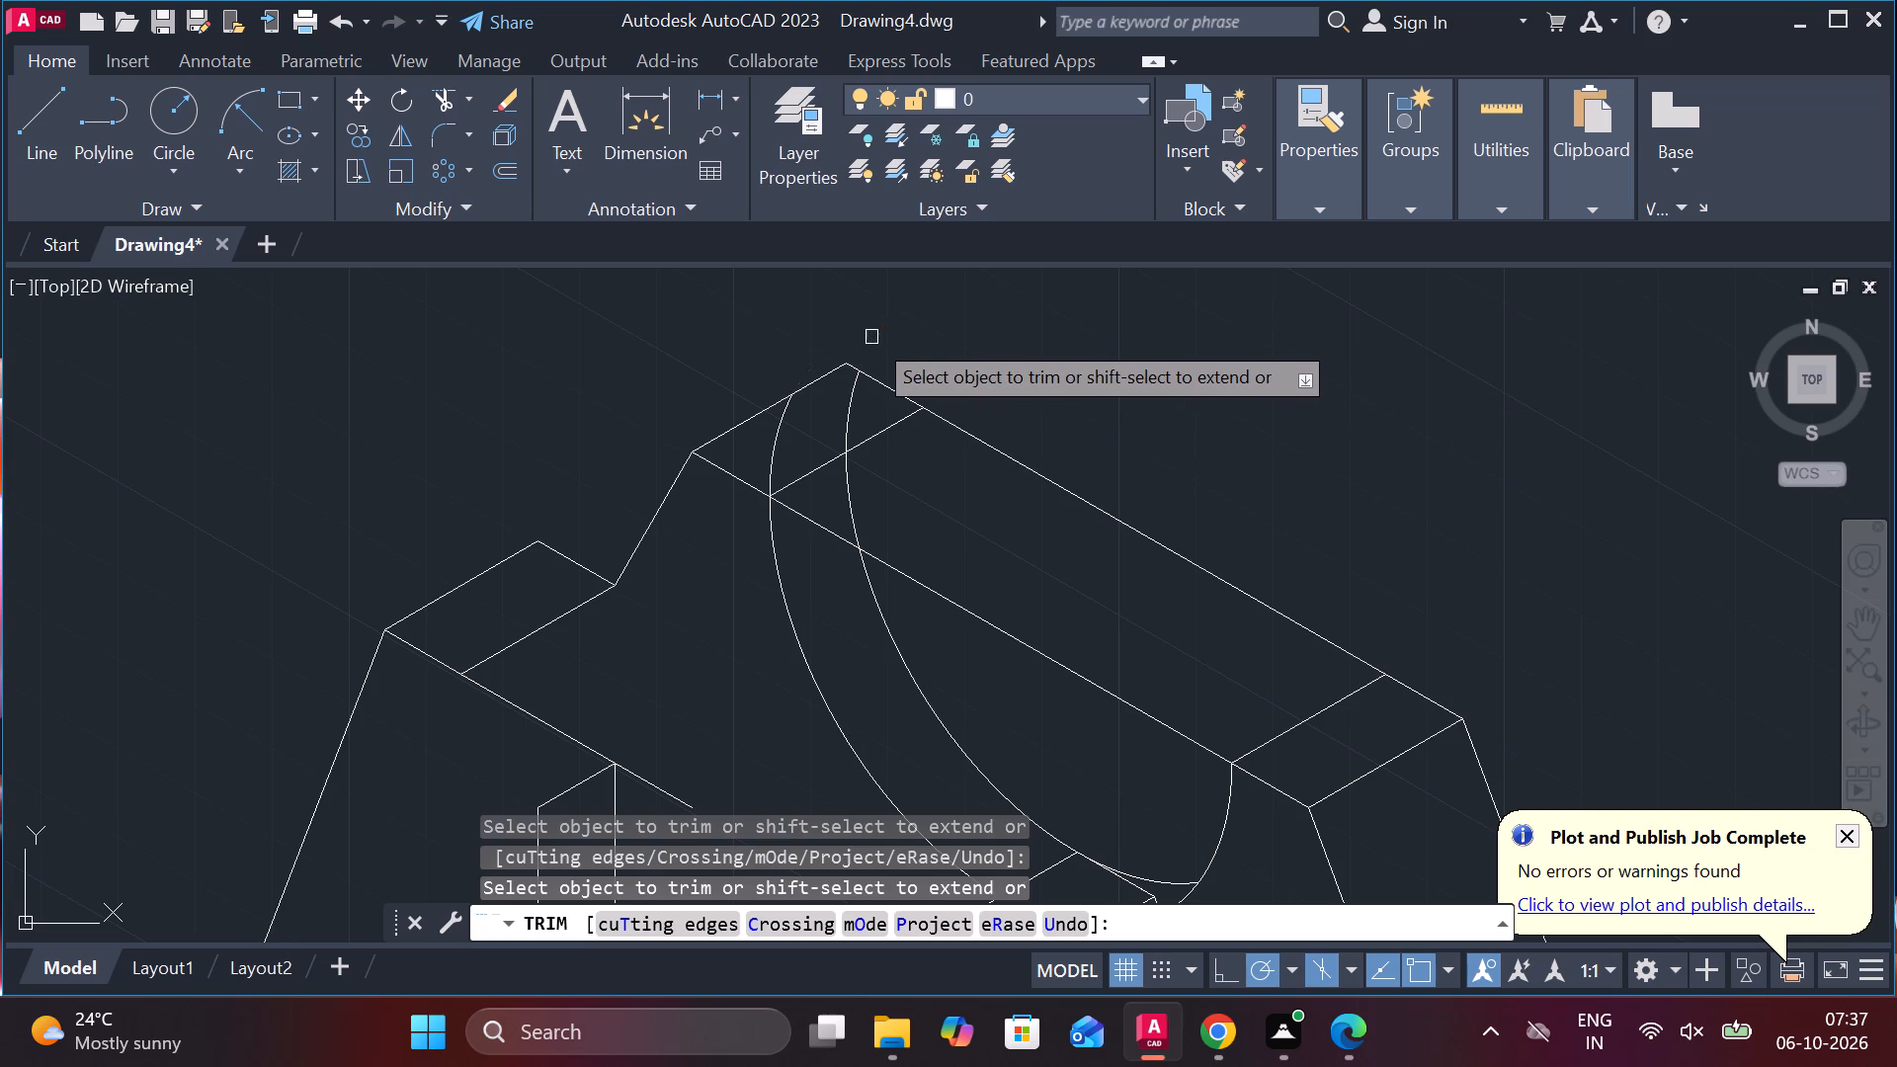
click(781, 419)
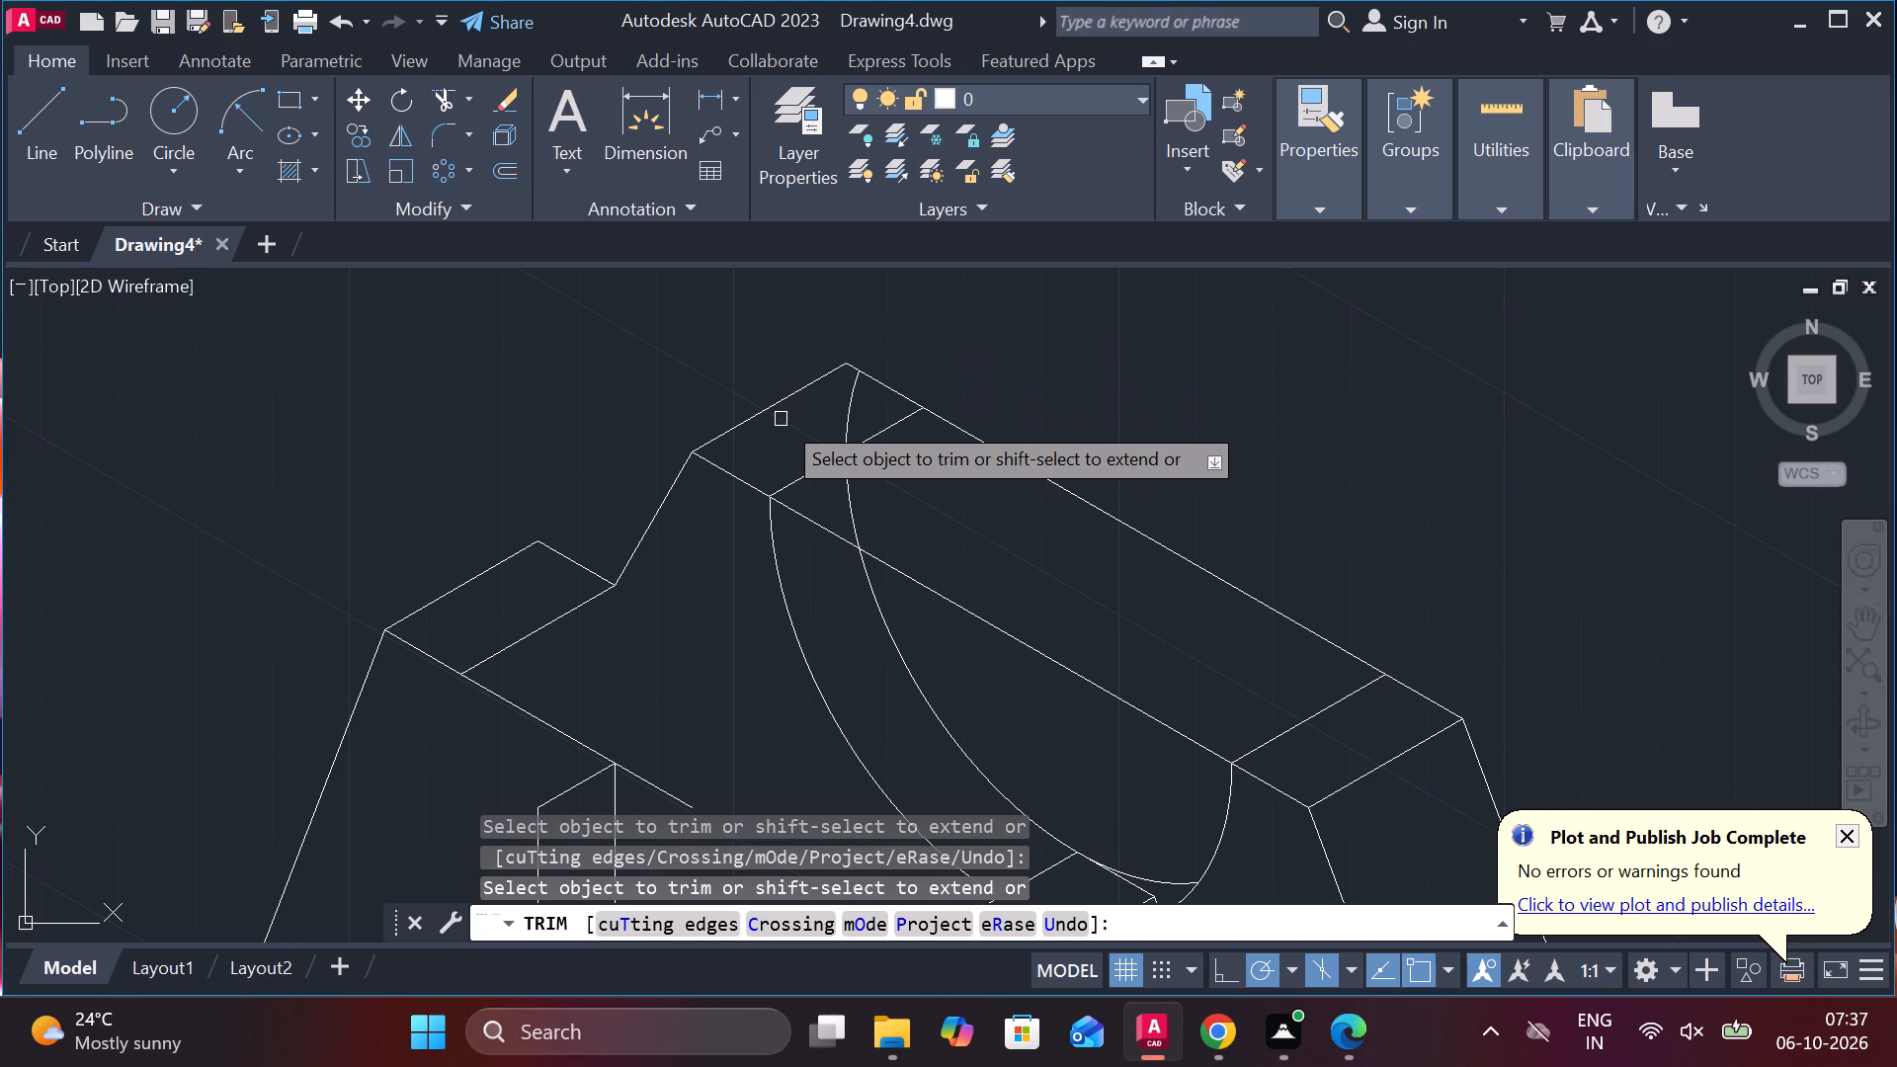
click(845, 400)
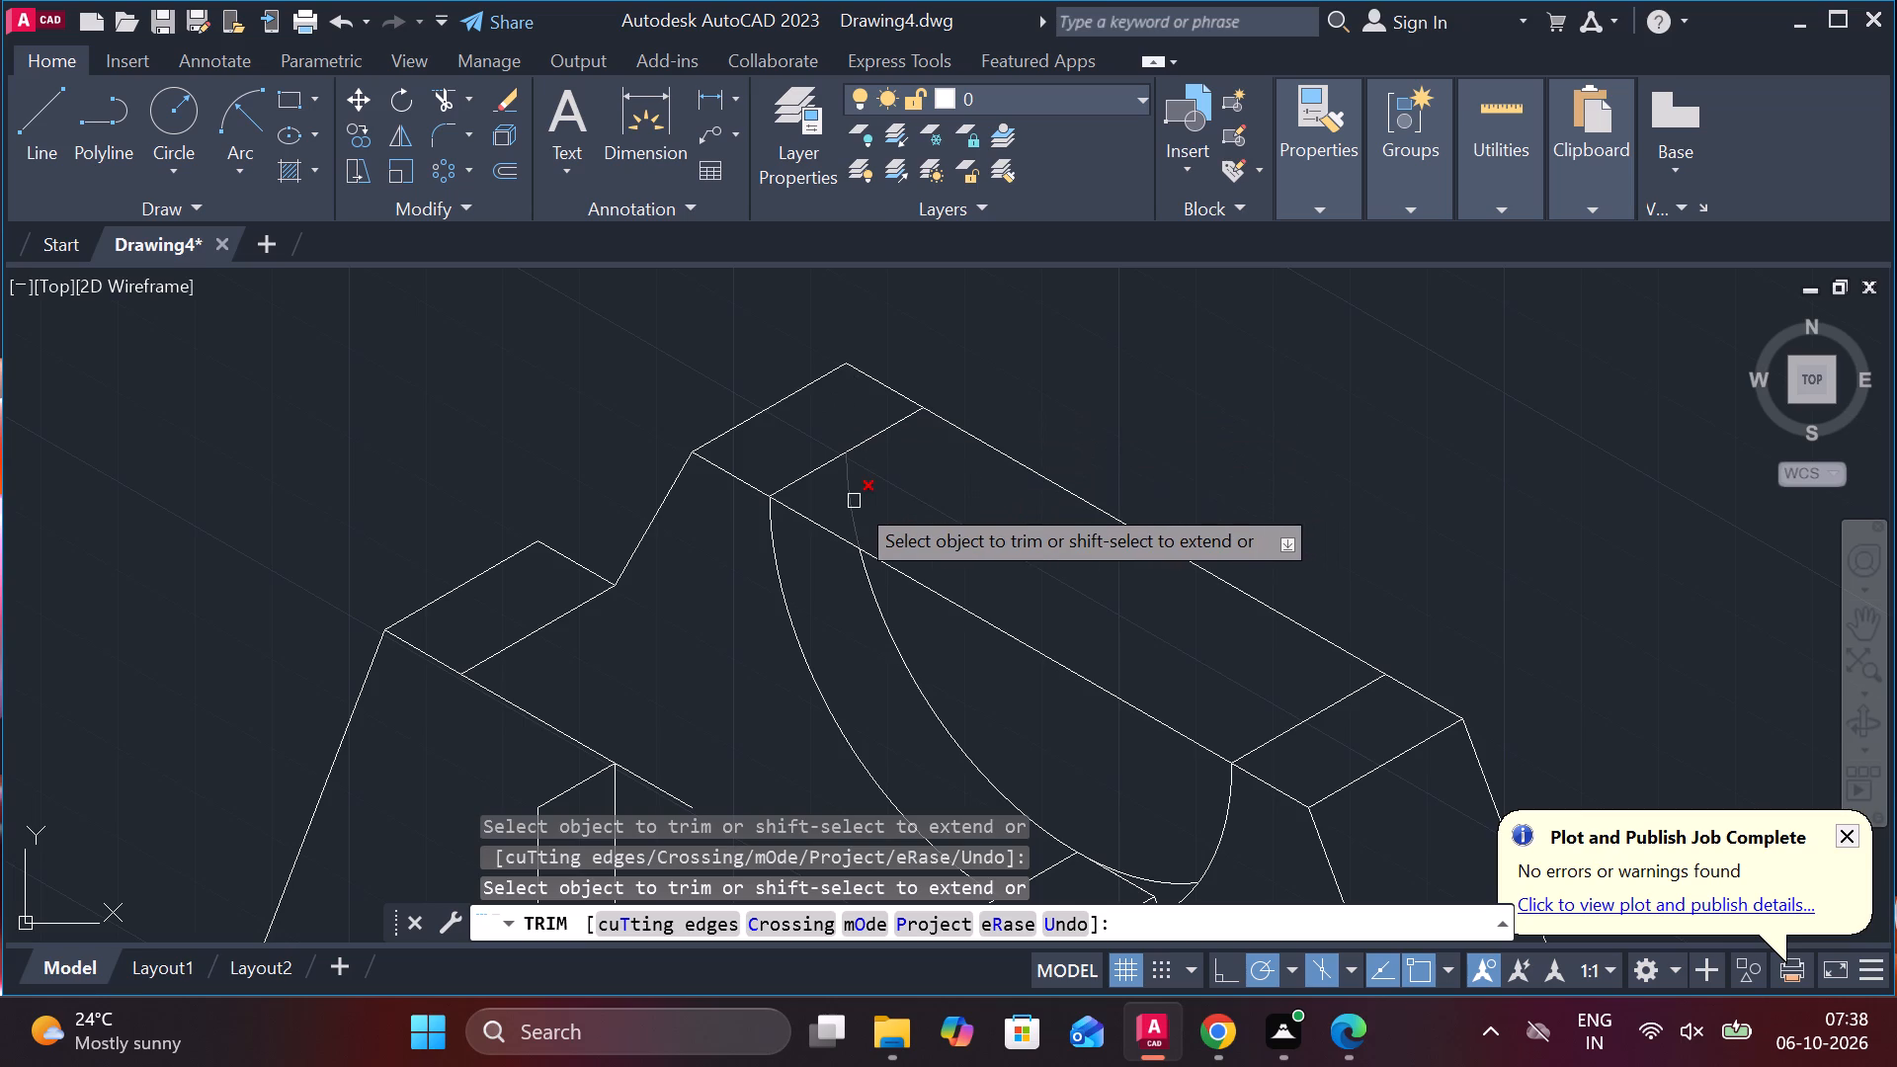
click(854, 501)
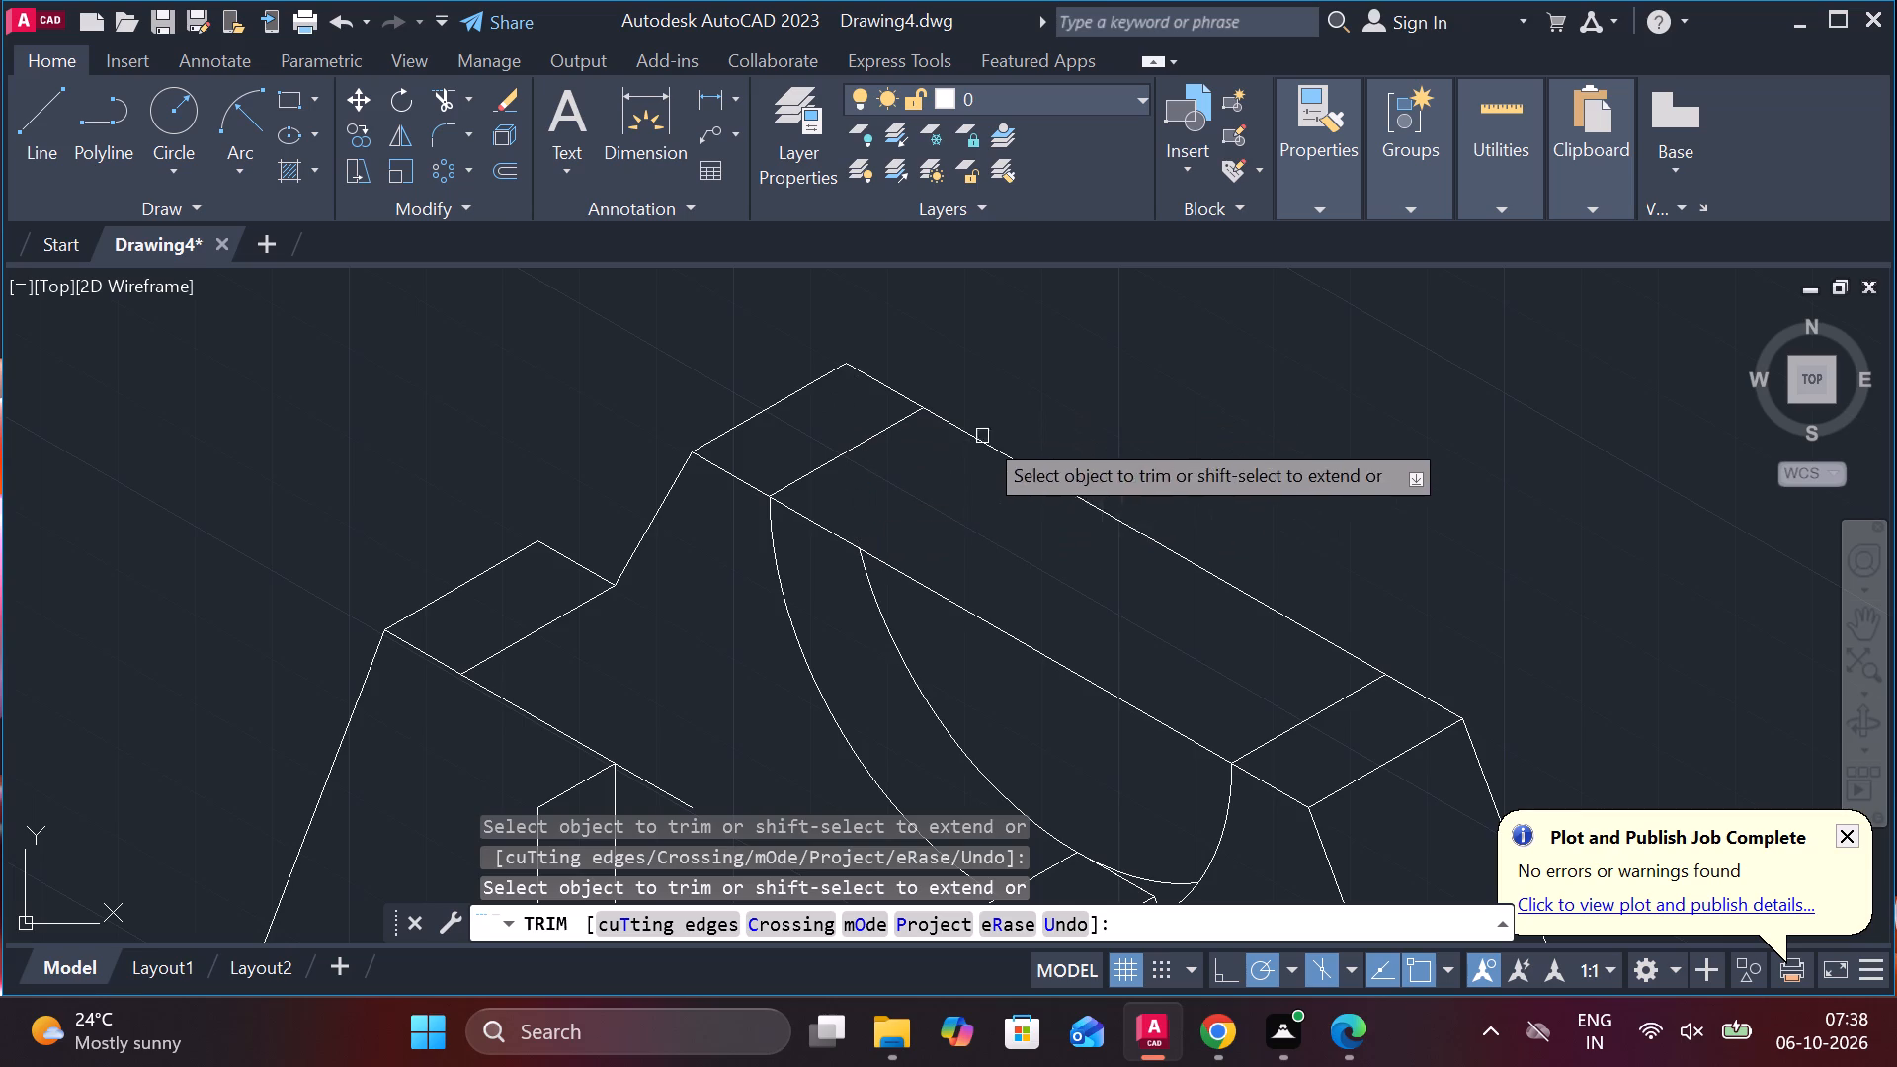
Draw a line about 29.5 units long at 30° from the rear arc's upper end past the wall's back top edge.
click(18, 128)
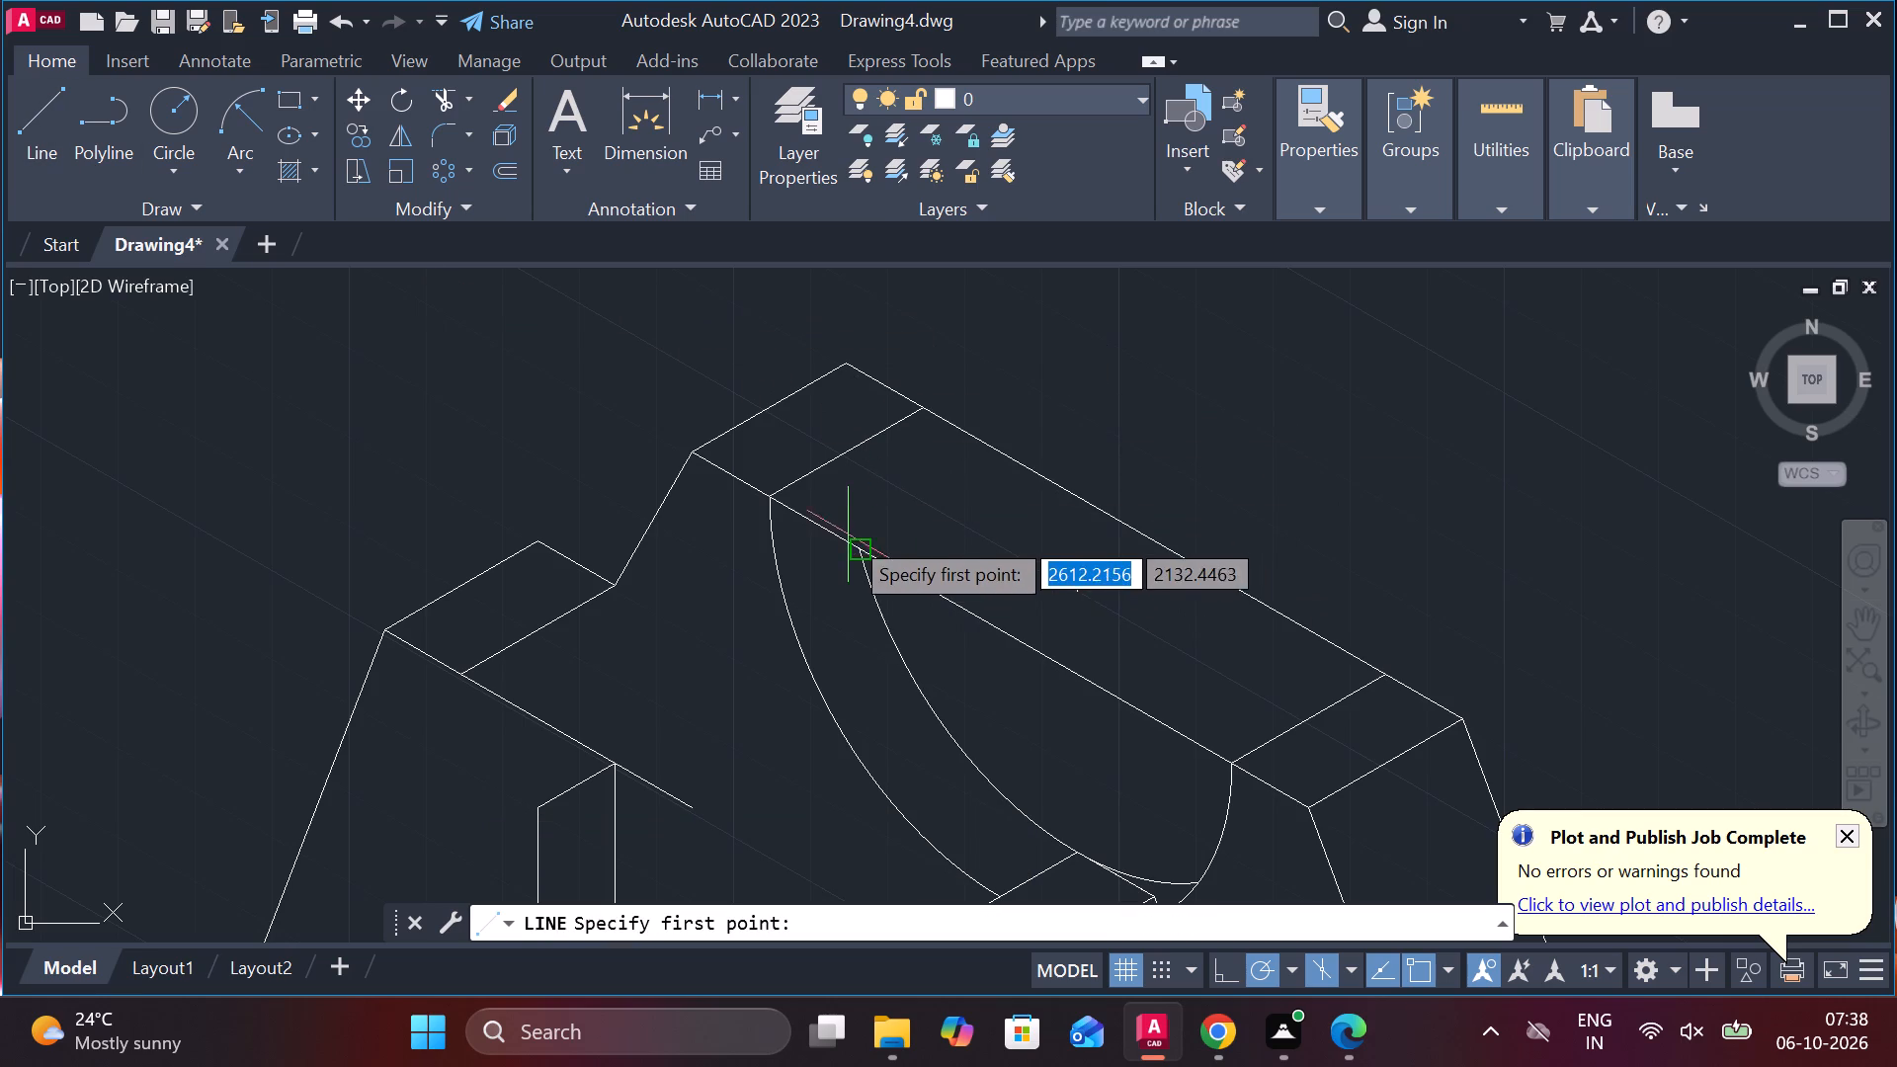
click(866, 552)
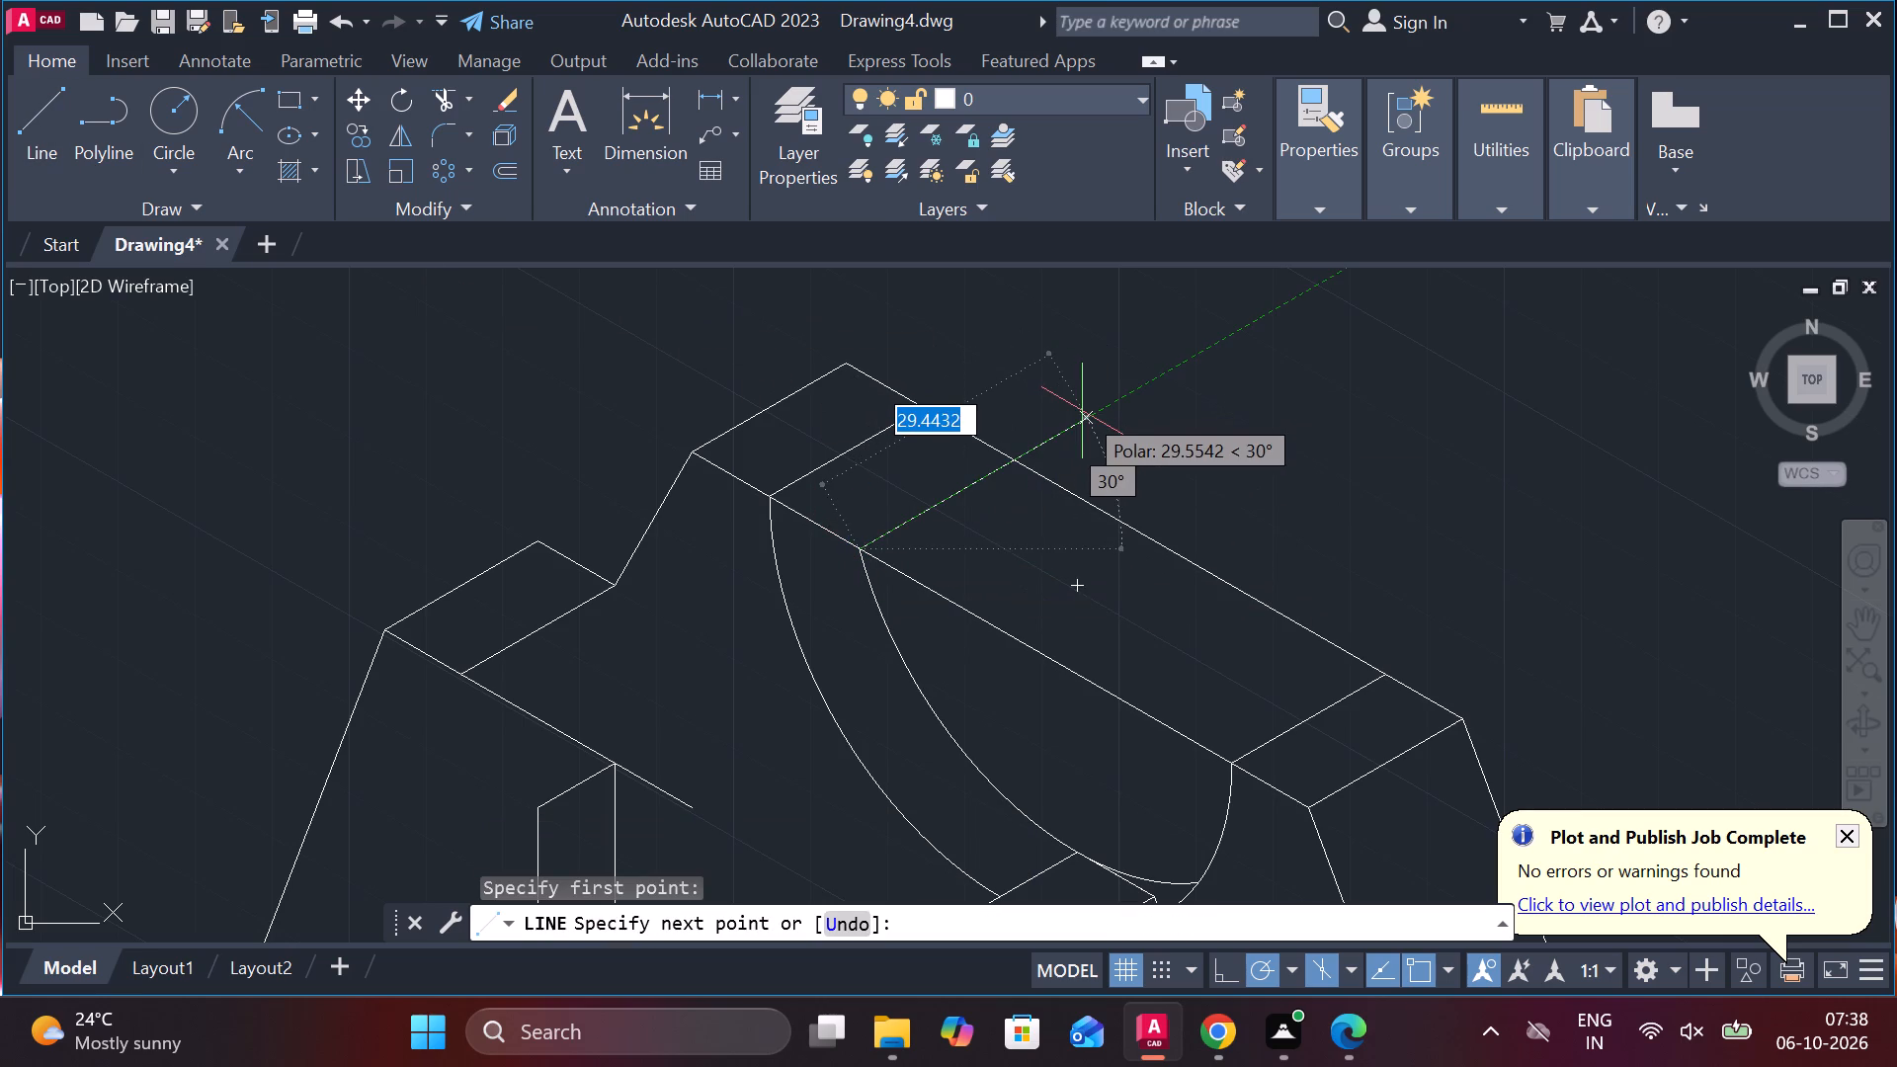
click(1082, 411)
key(Escape)
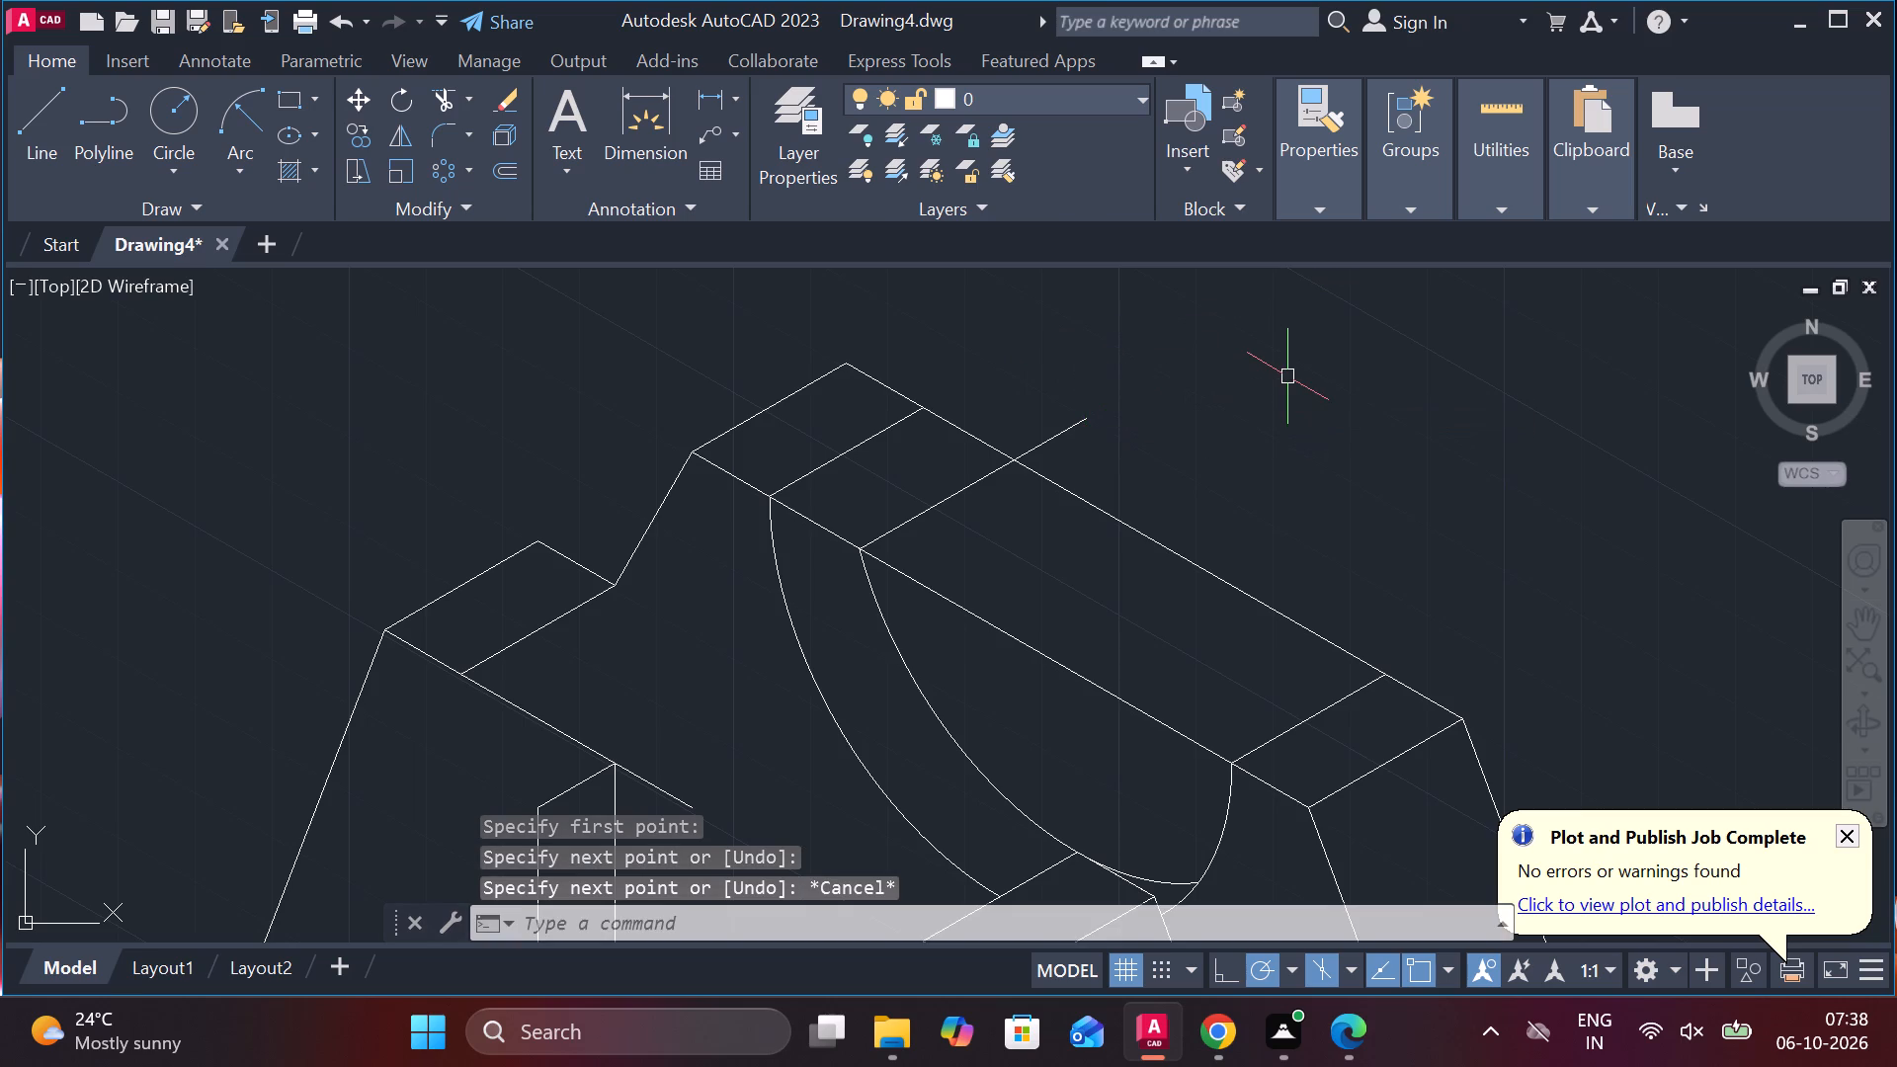
Trim the new 30° line's overhang beyond the wall's back top edge.
text(TR)
key(Return)
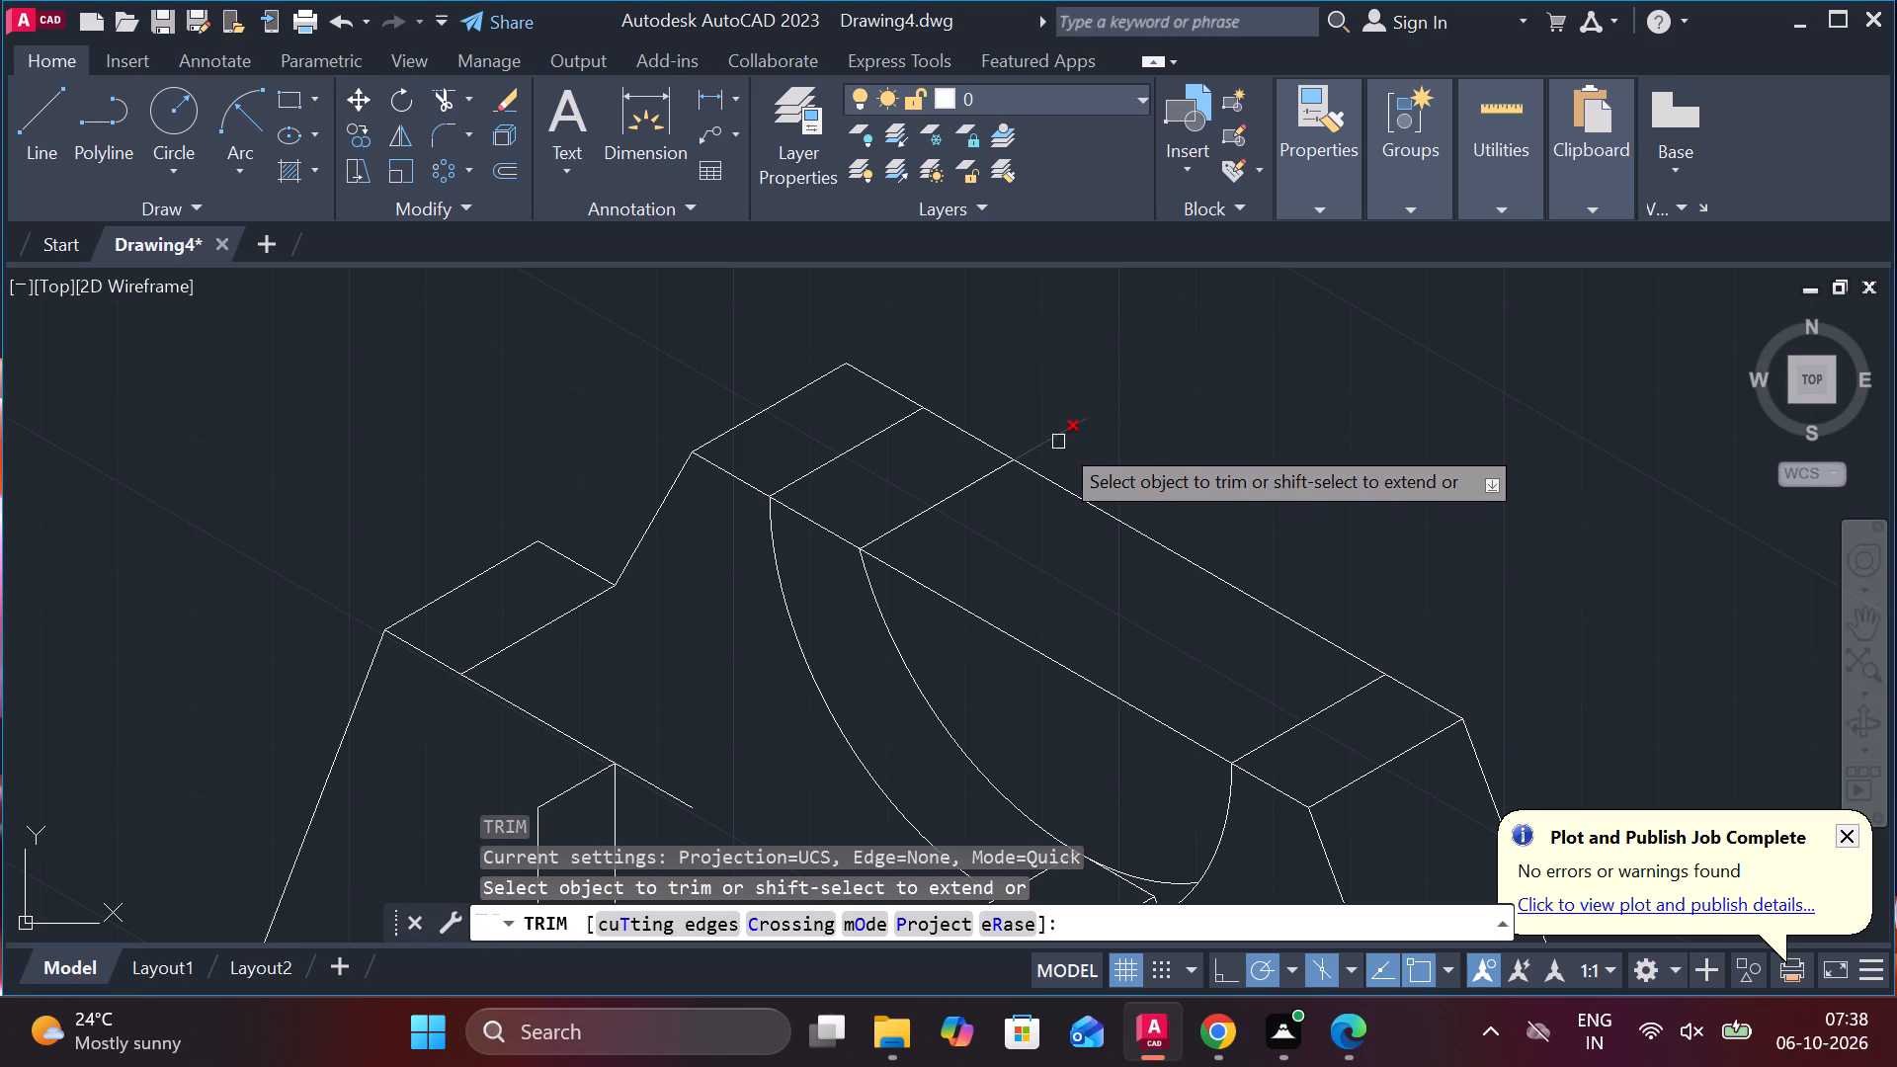
click(1058, 442)
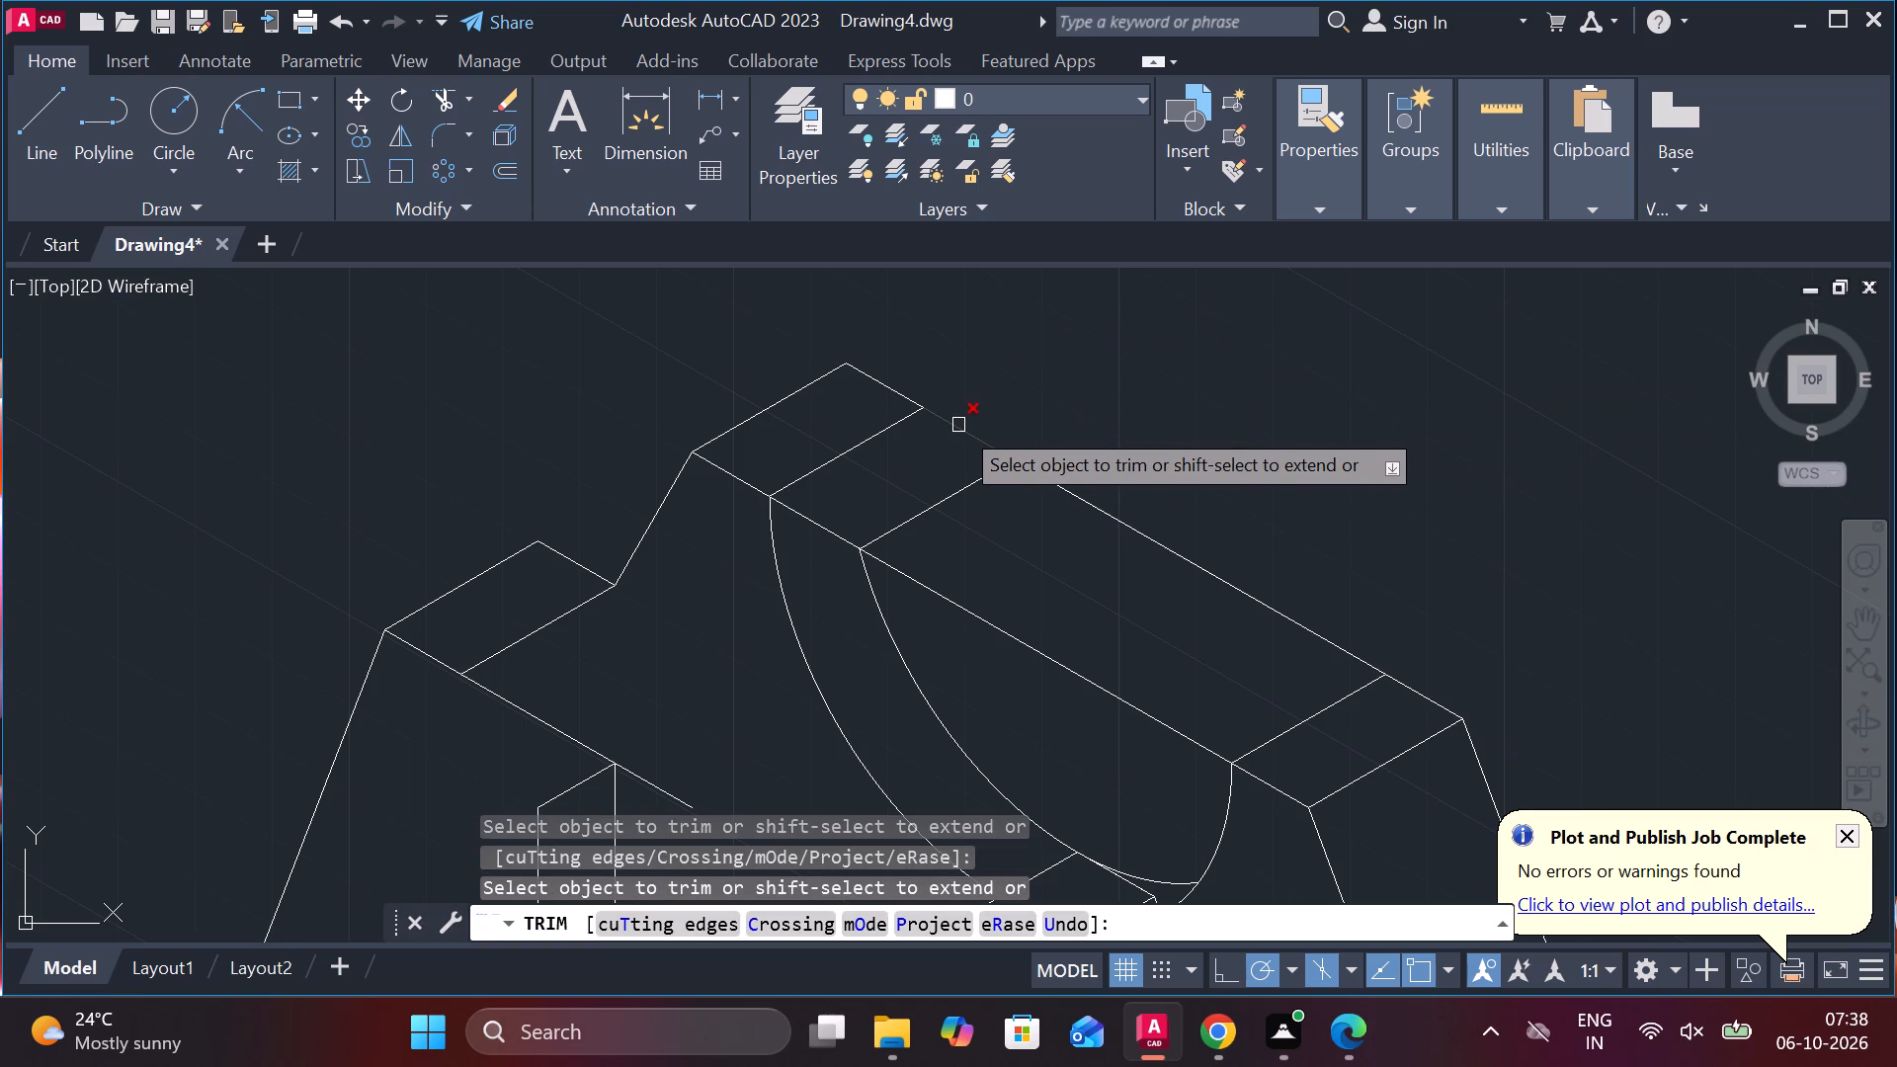
Trim the wall's front top edge across the recess, both between the two arcs and beyond the rear arc.
scroll(999, 527, down, 1)
middle_drag(1134, 488, 1283, 379)
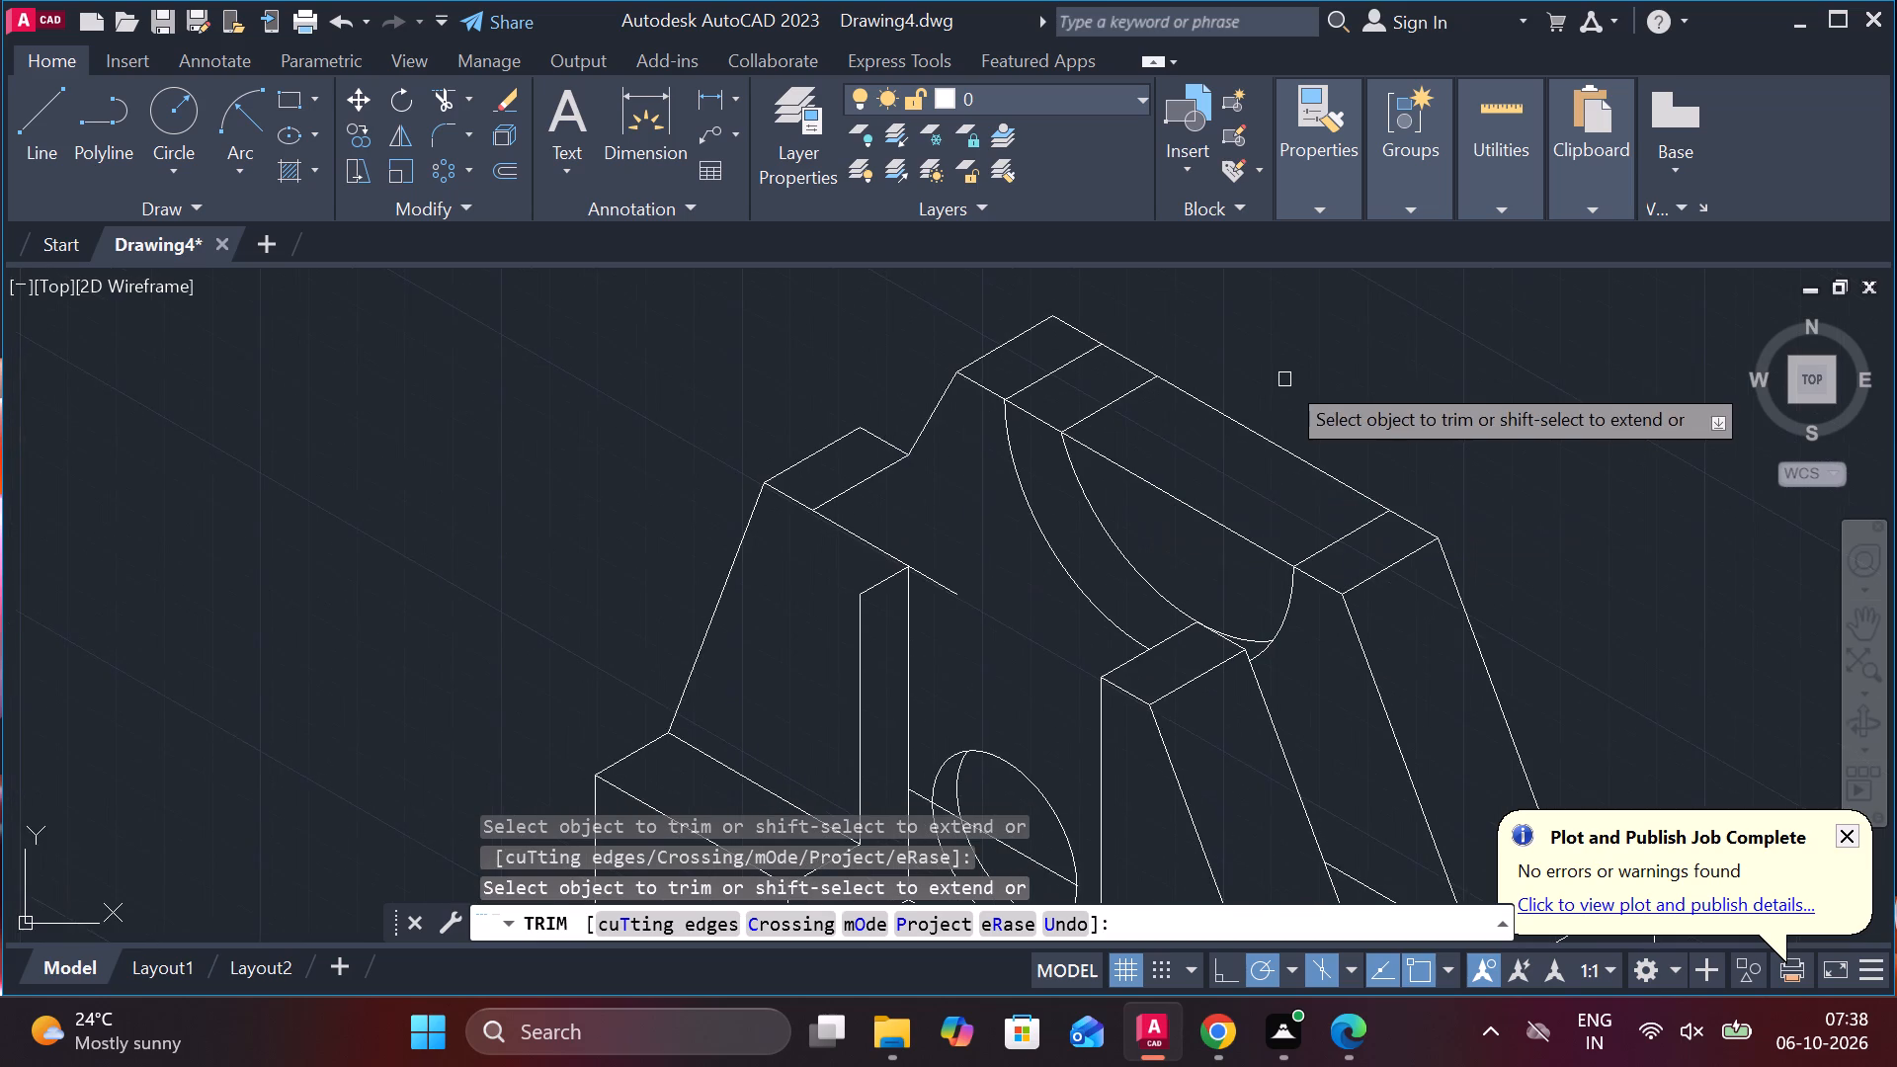
middle_drag(1287, 381, 1256, 378)
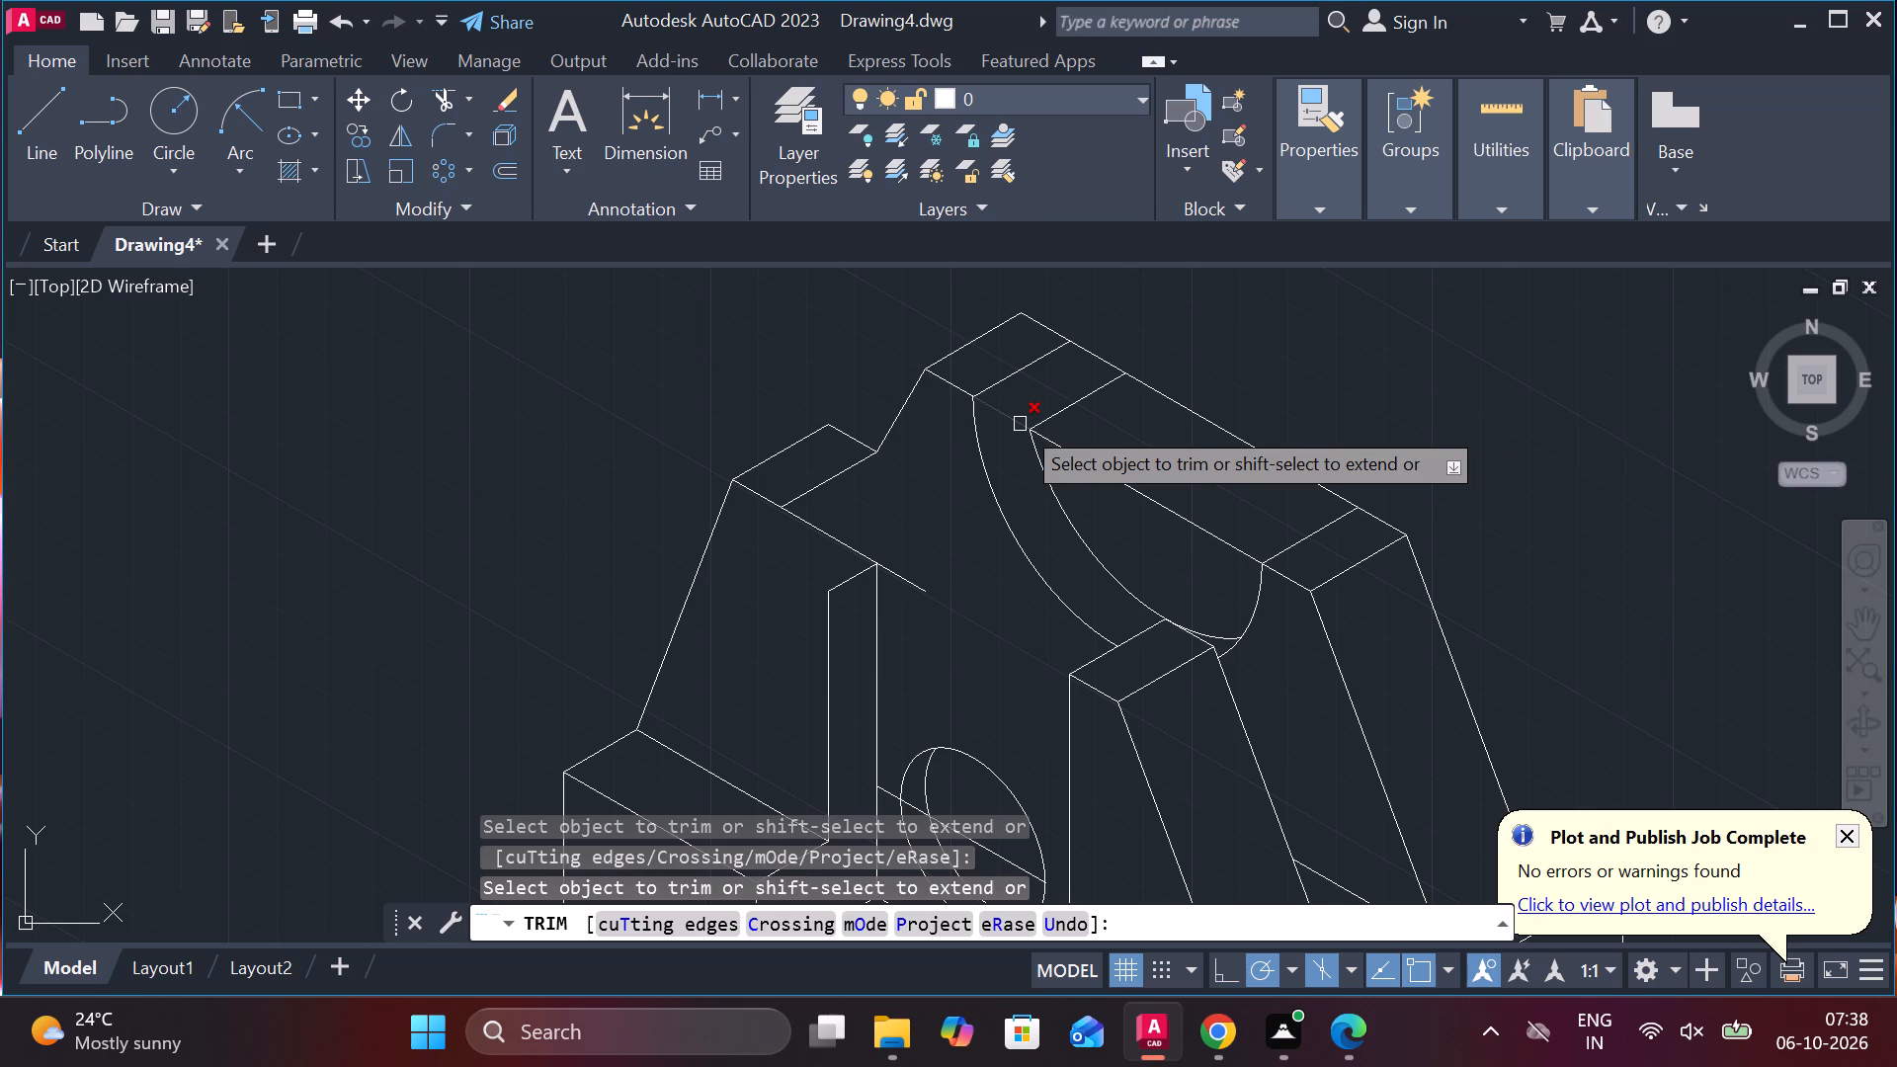
click(1020, 424)
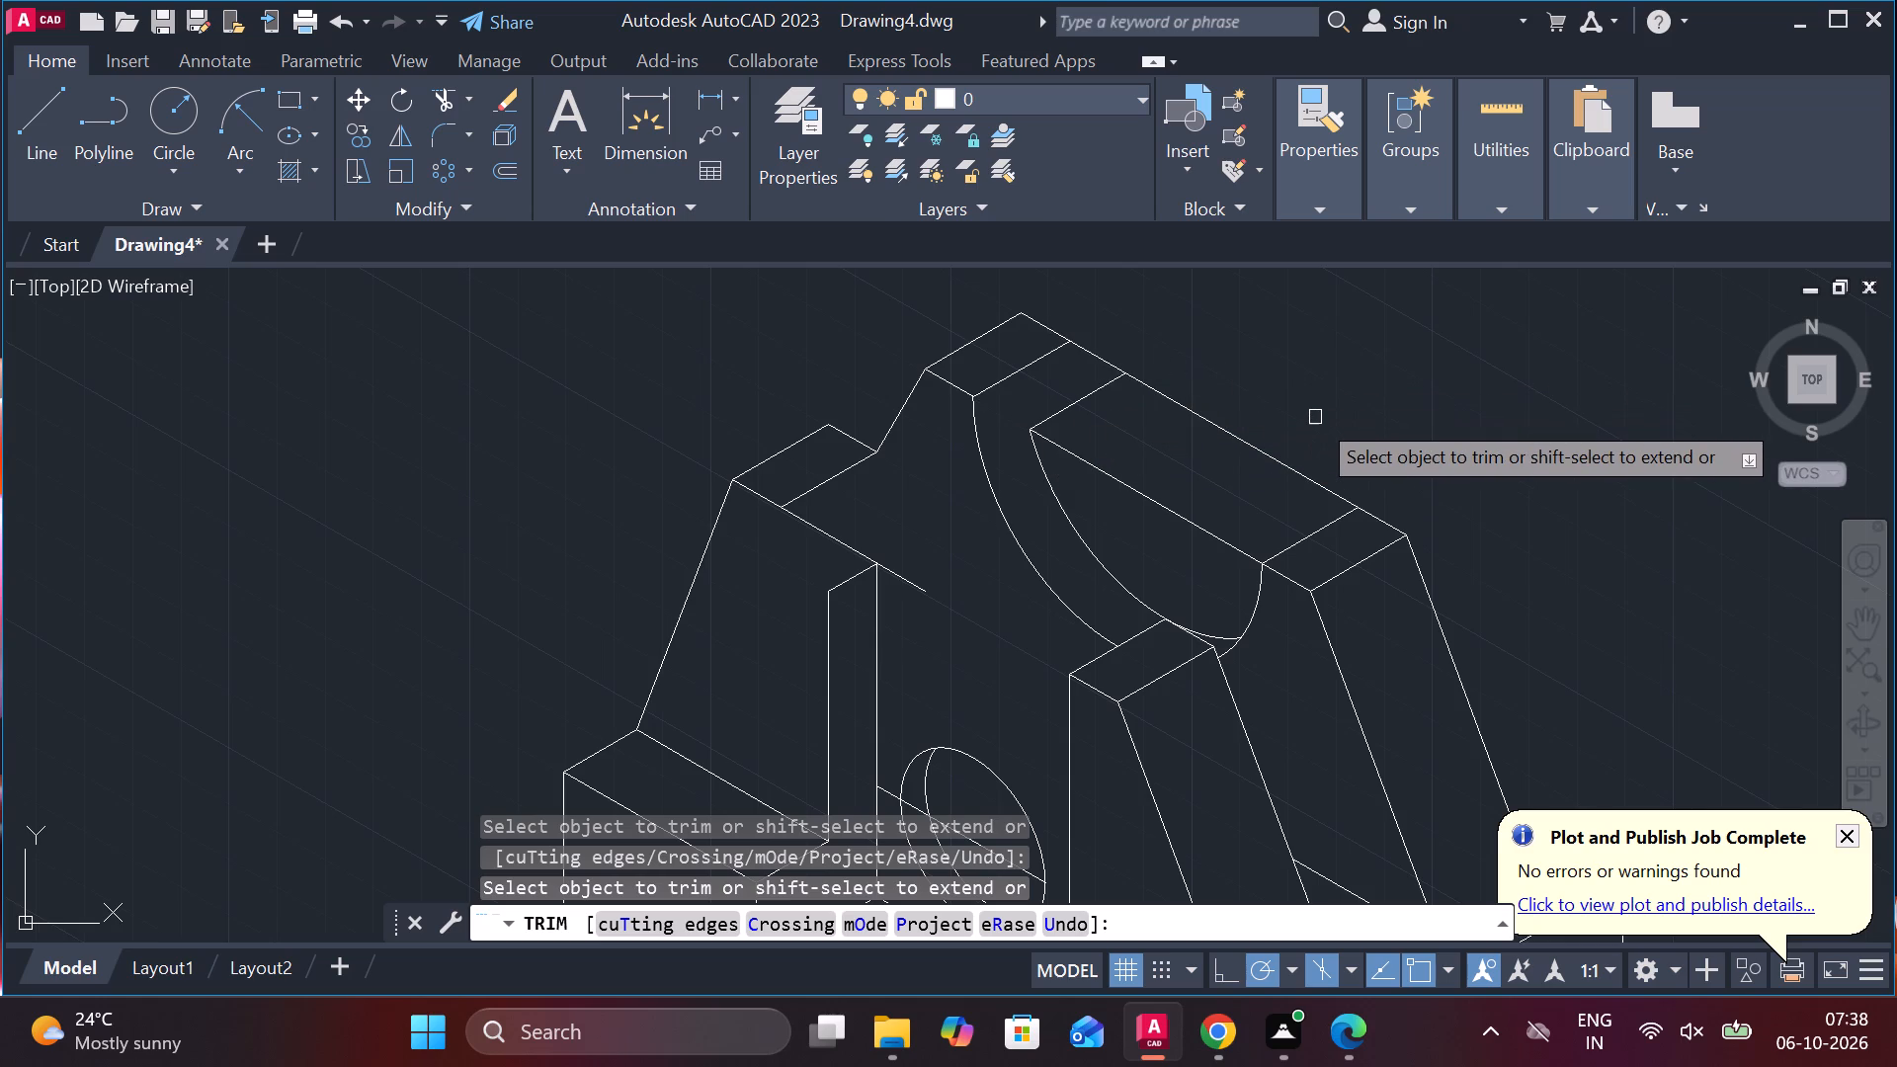
click(1141, 488)
scroll(1342, 403, down, 1)
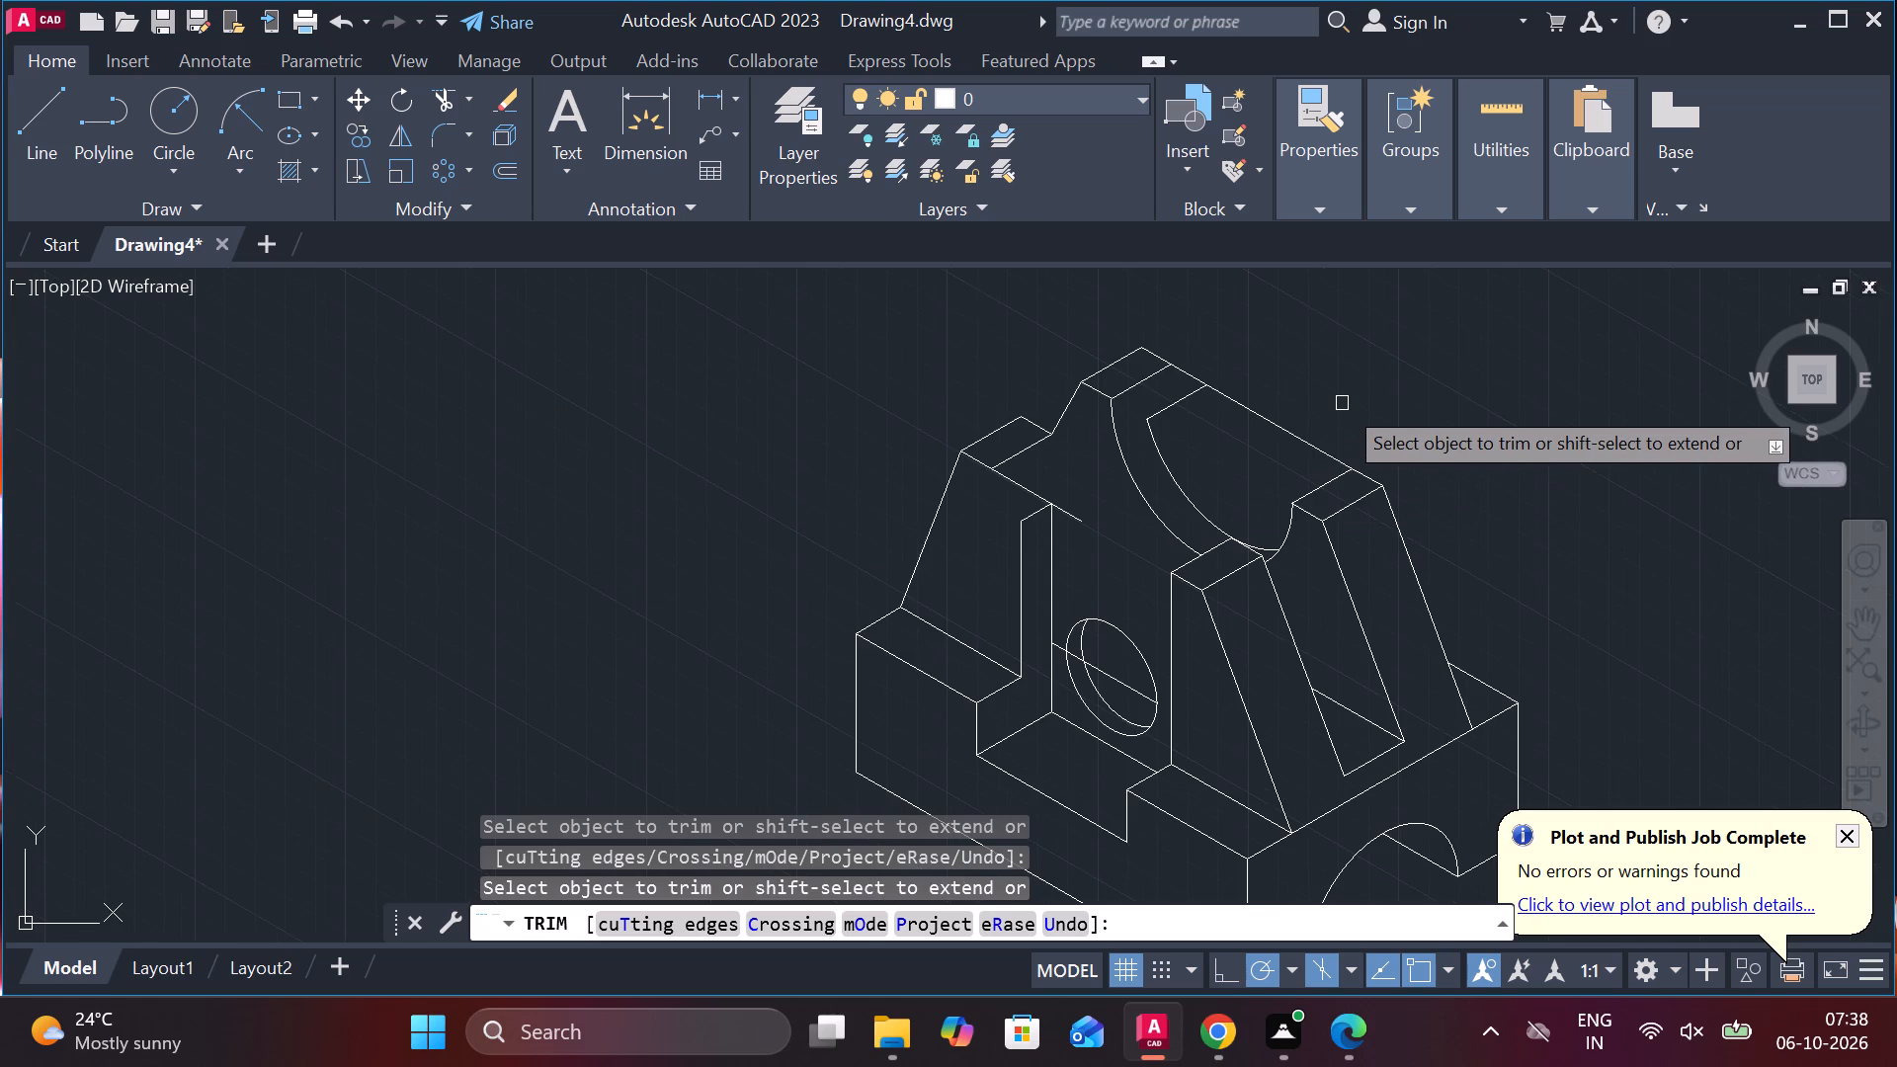
middle_drag(1345, 403, 1282, 425)
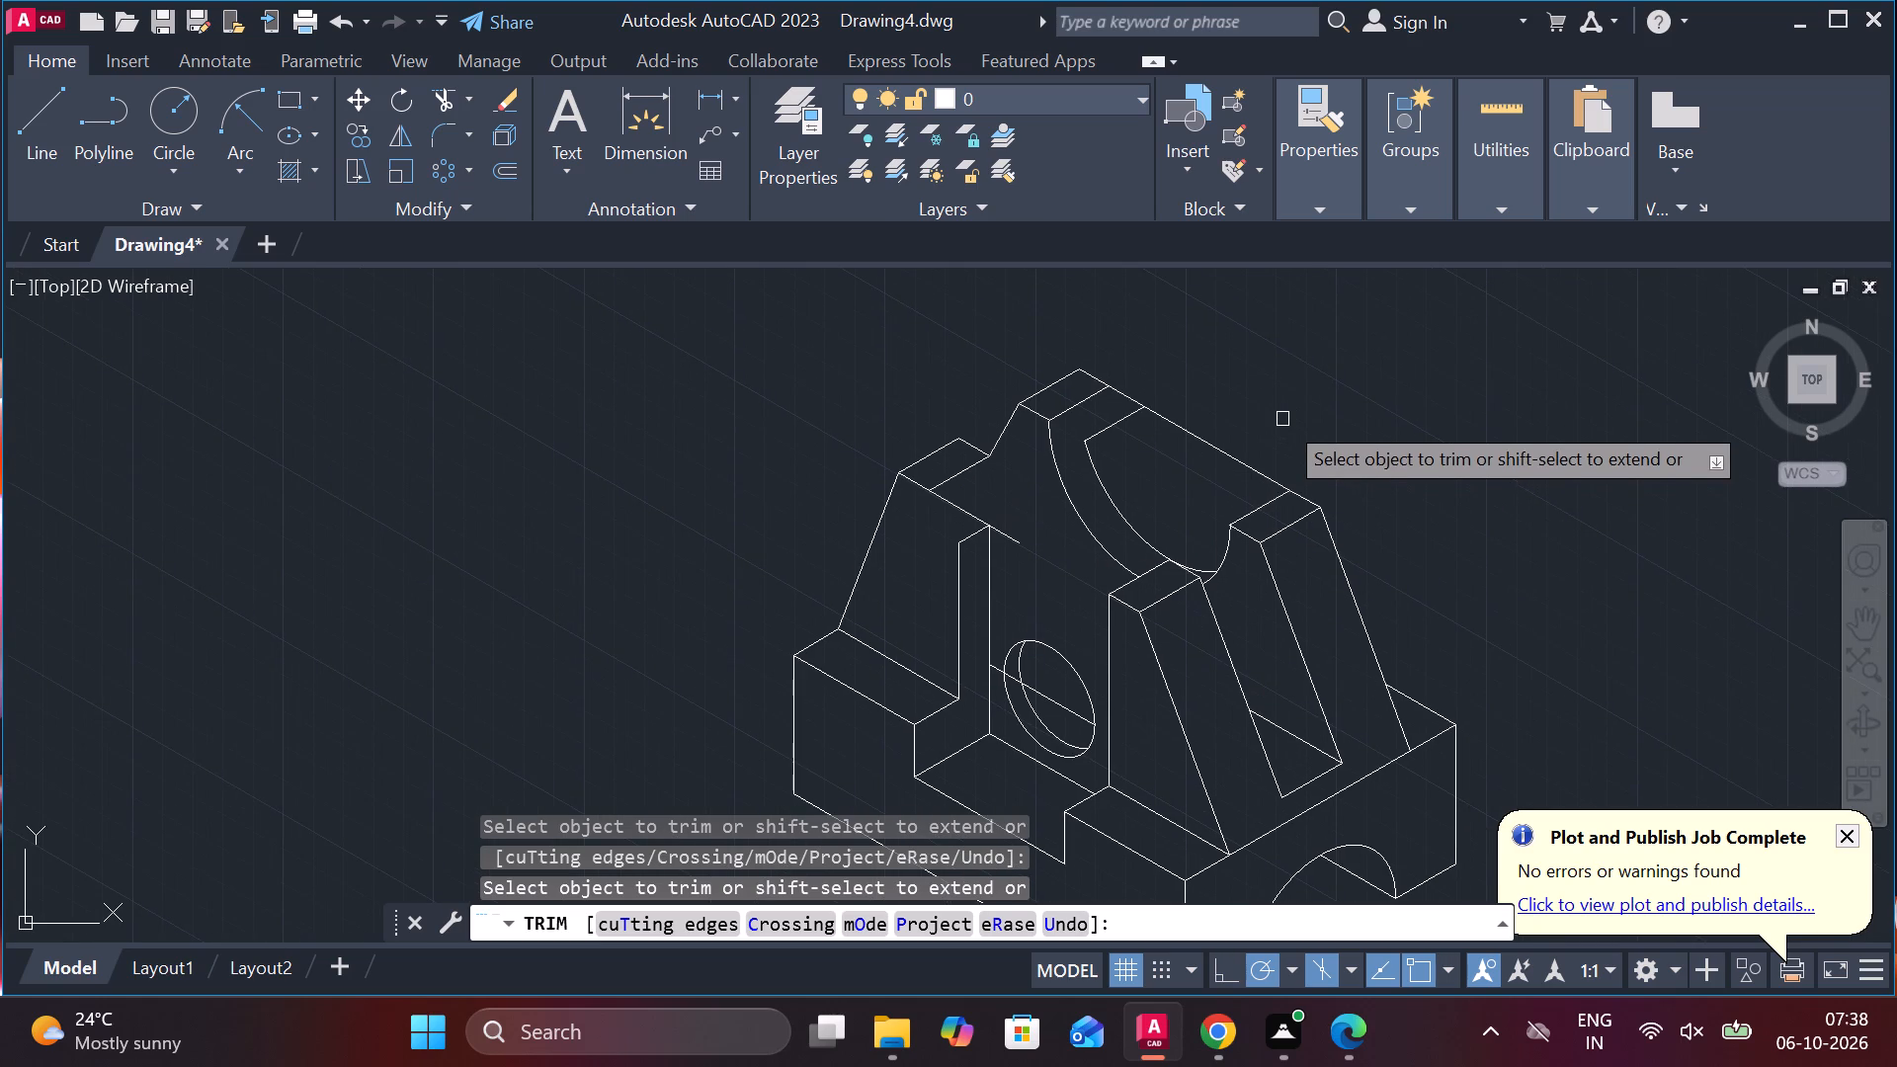
scroll(1282, 419, up, 1)
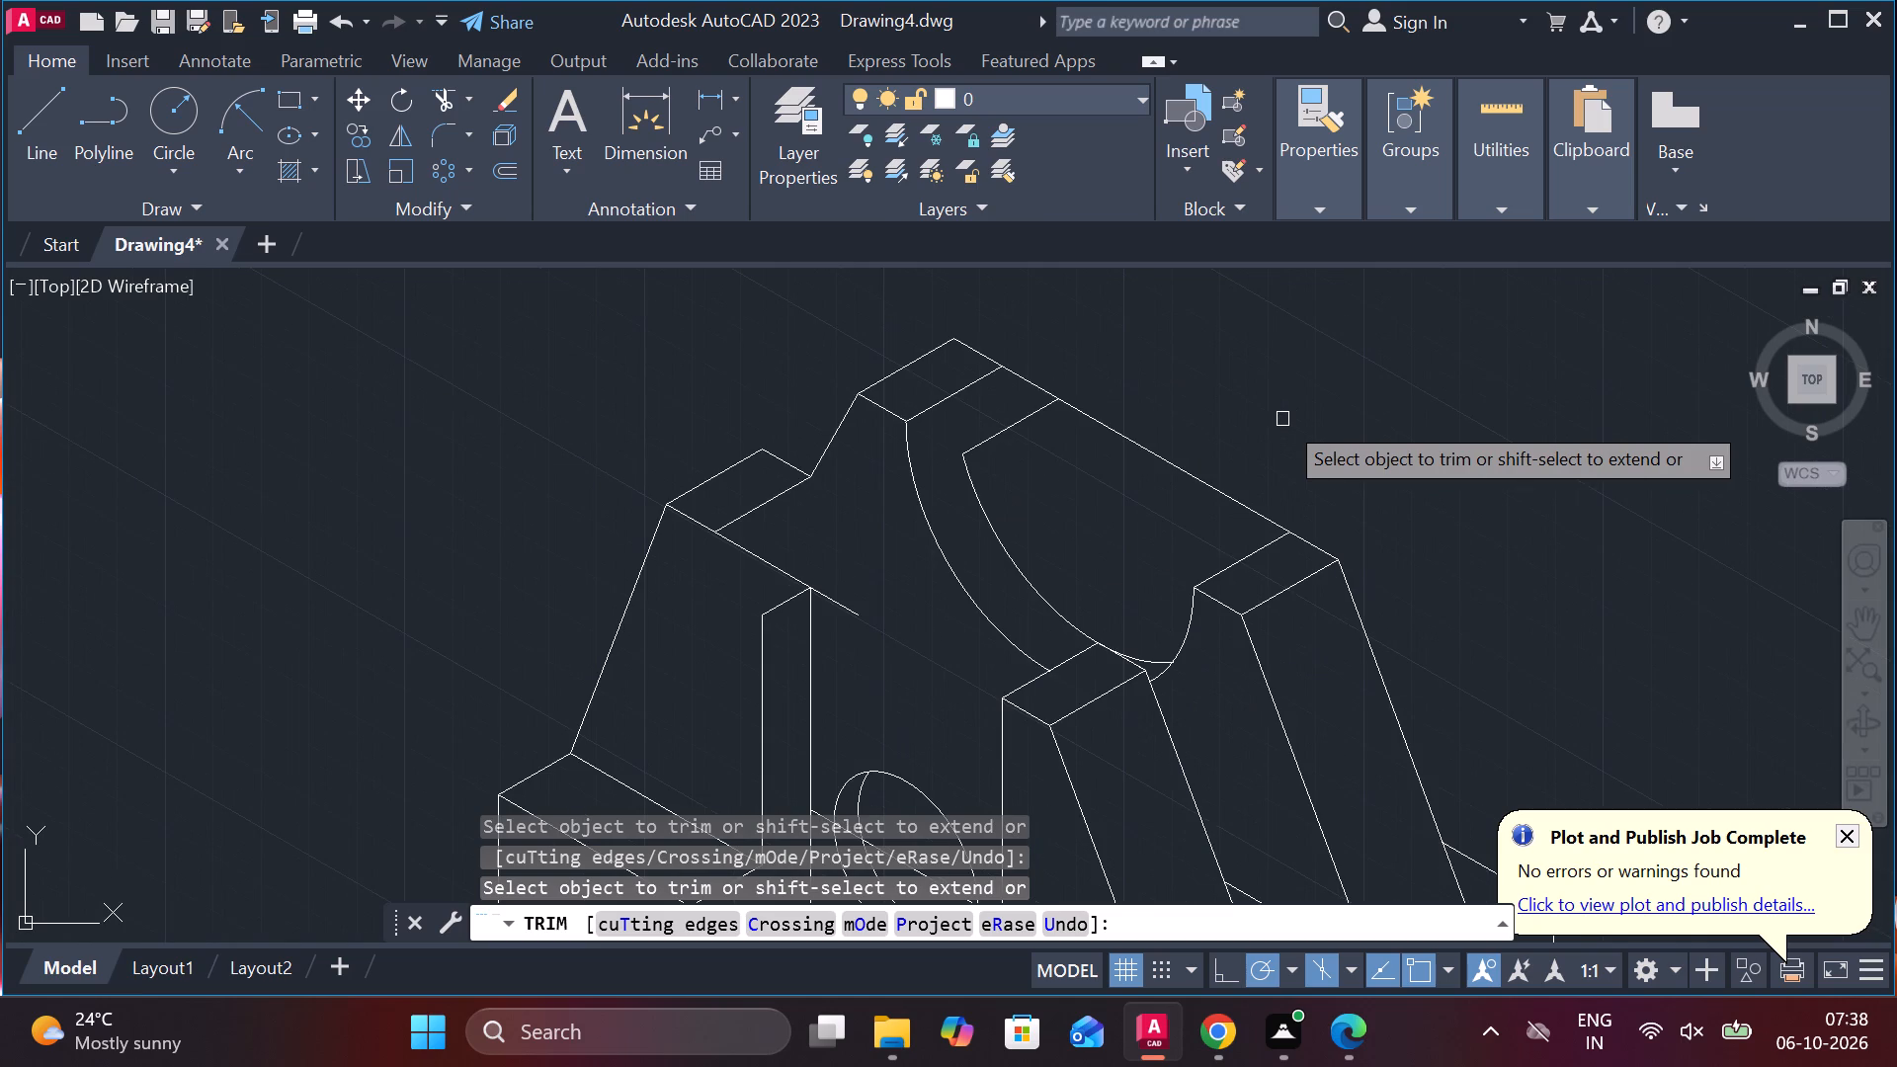
key(Escape)
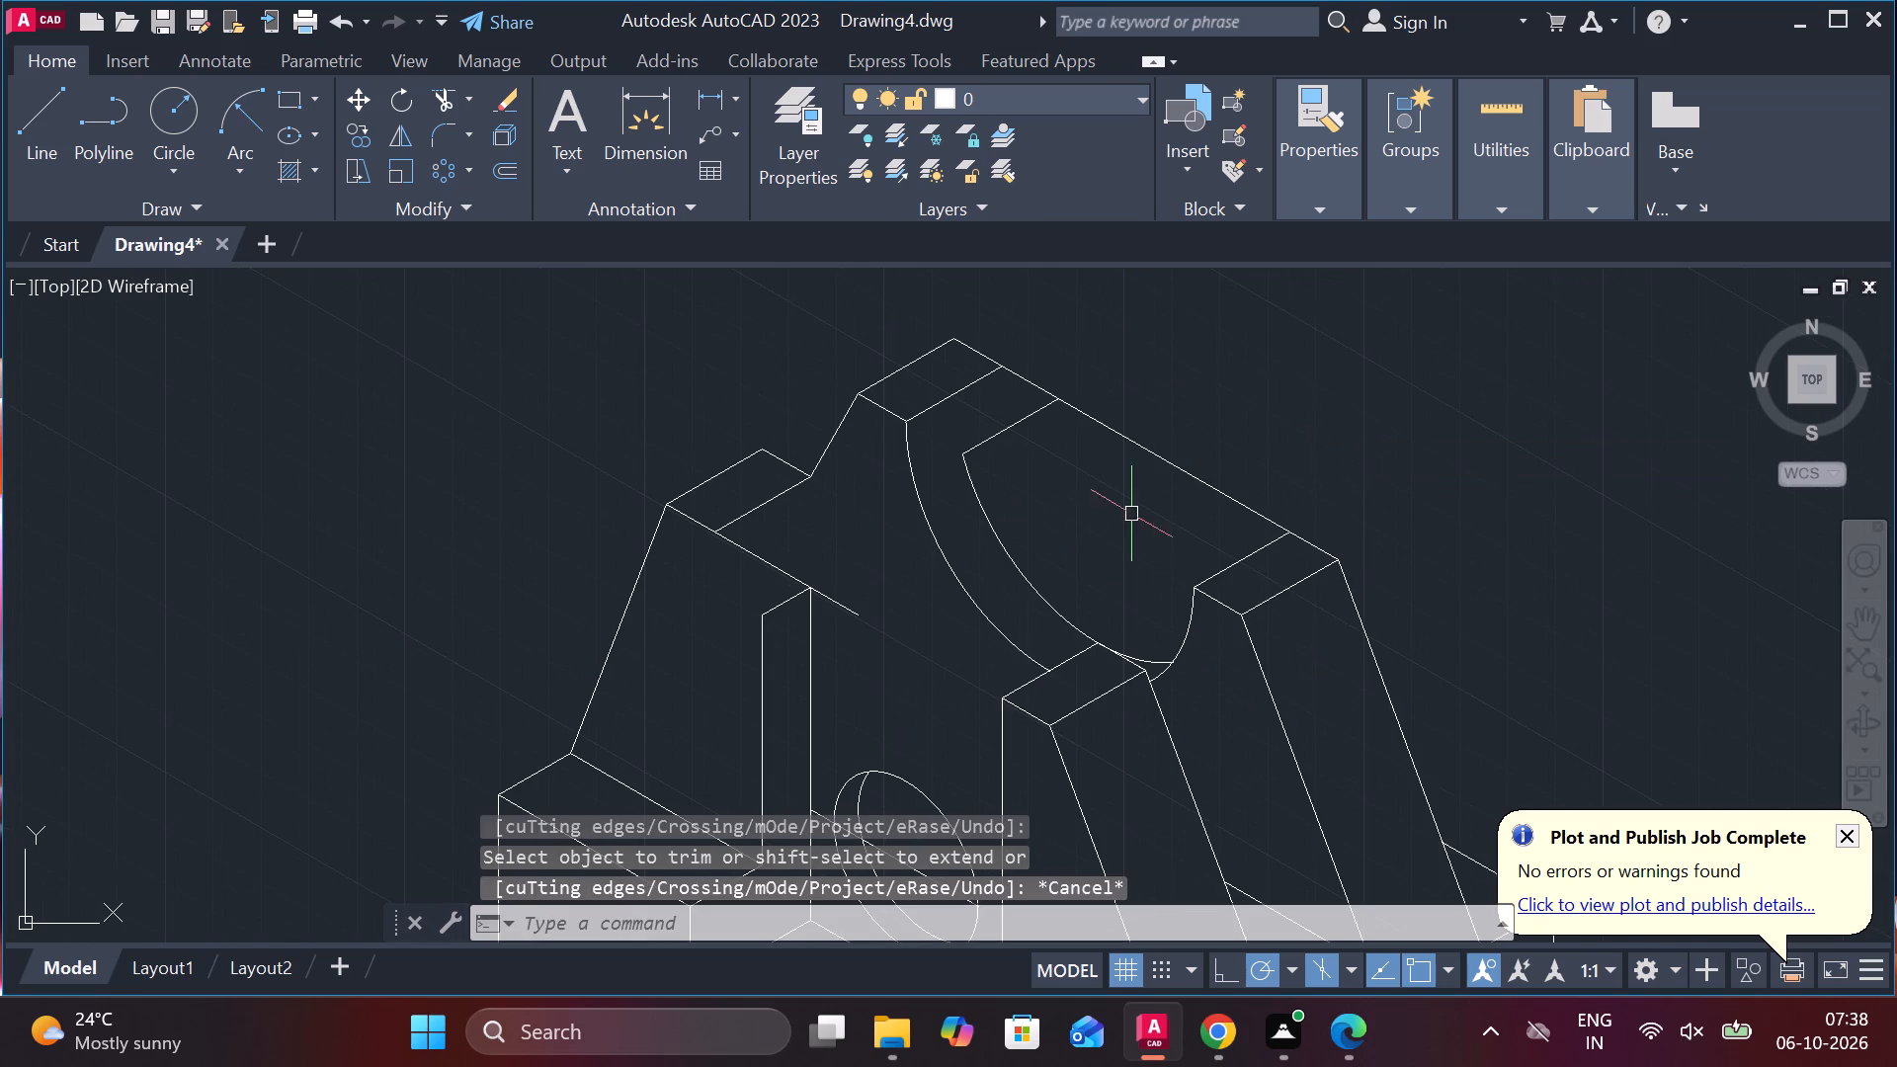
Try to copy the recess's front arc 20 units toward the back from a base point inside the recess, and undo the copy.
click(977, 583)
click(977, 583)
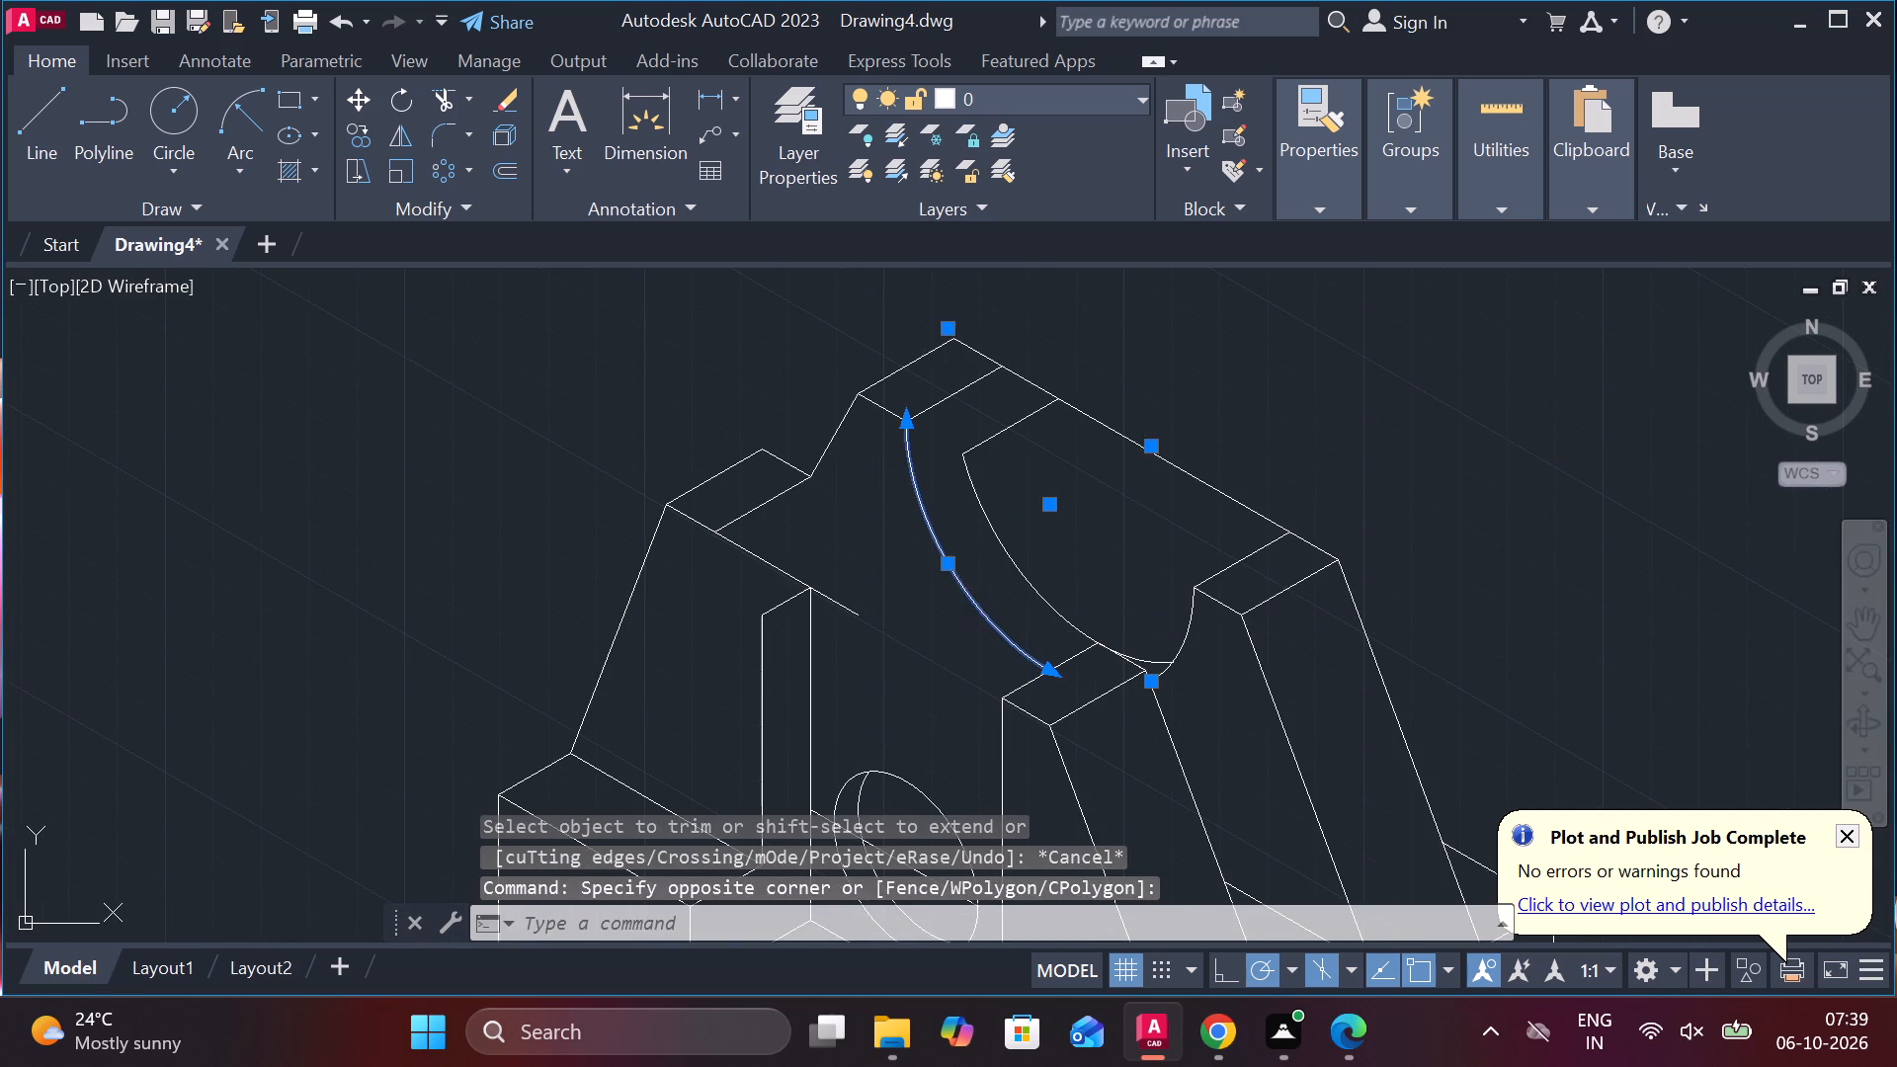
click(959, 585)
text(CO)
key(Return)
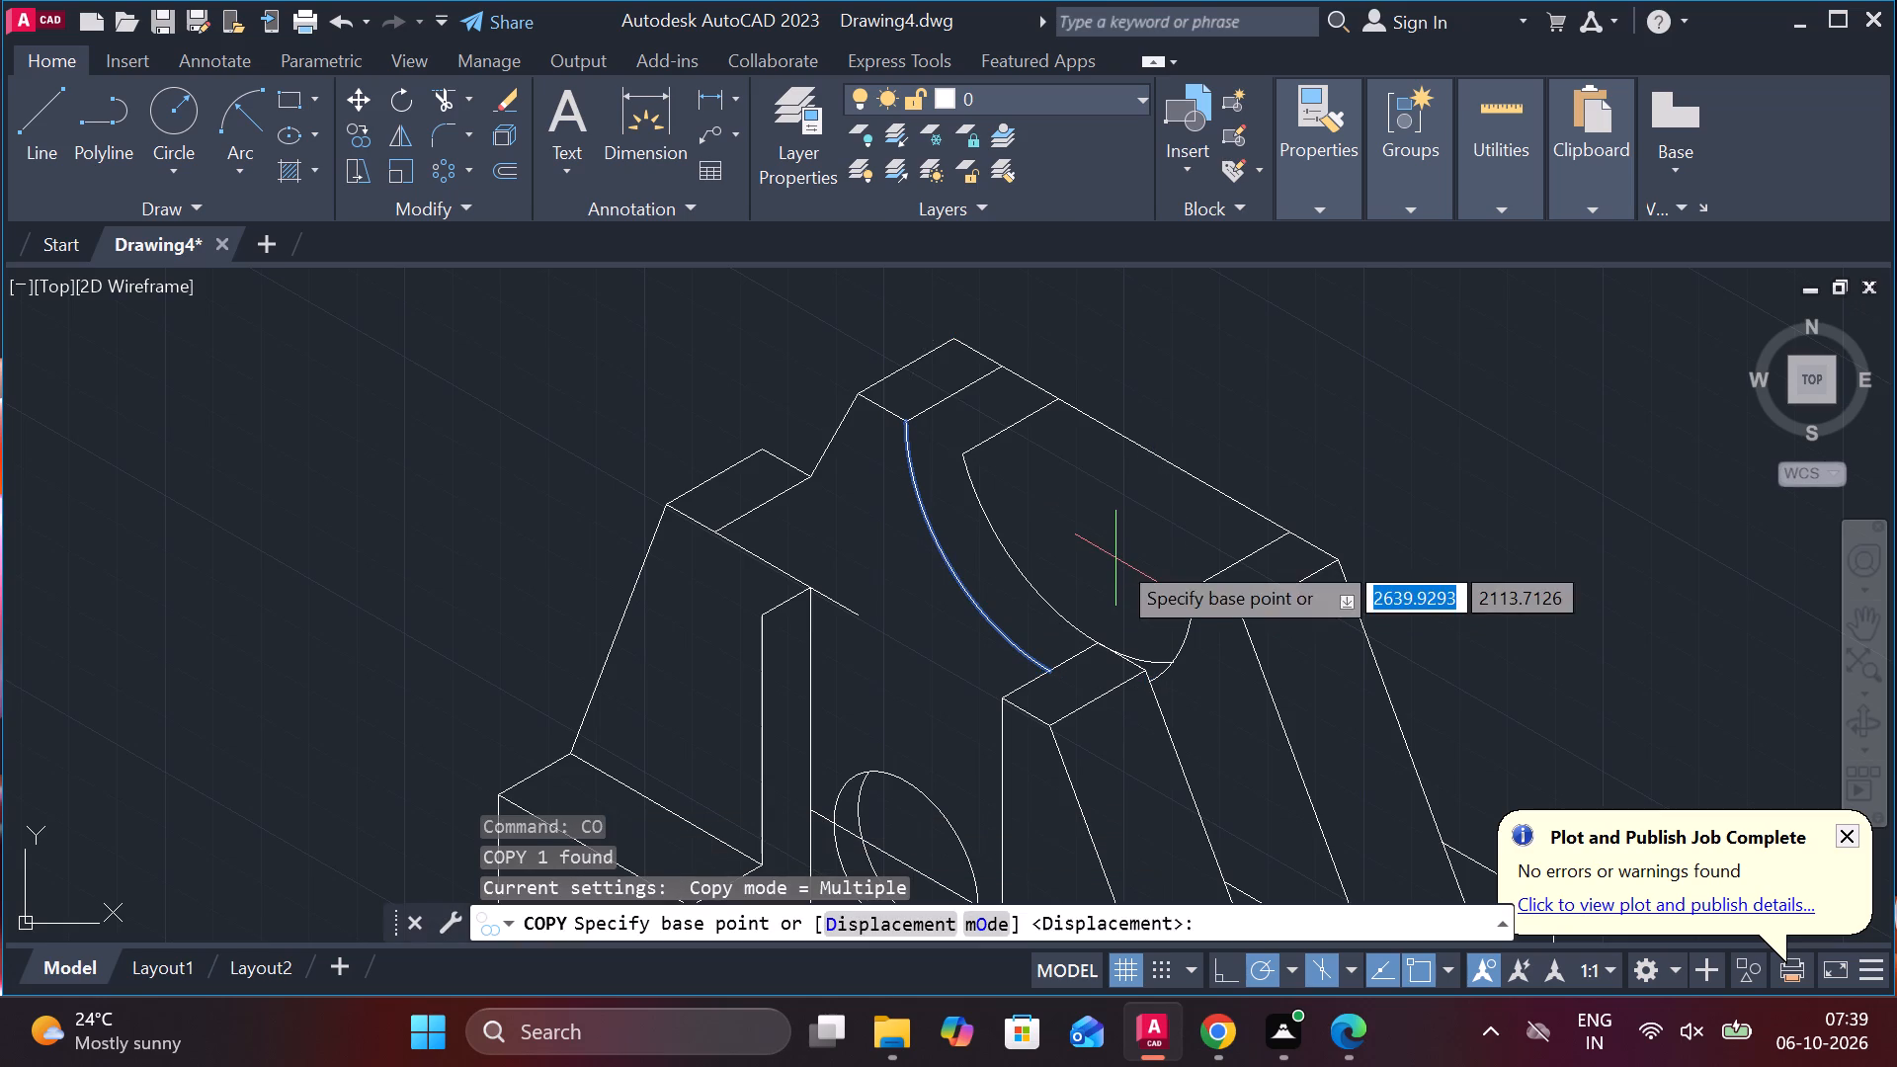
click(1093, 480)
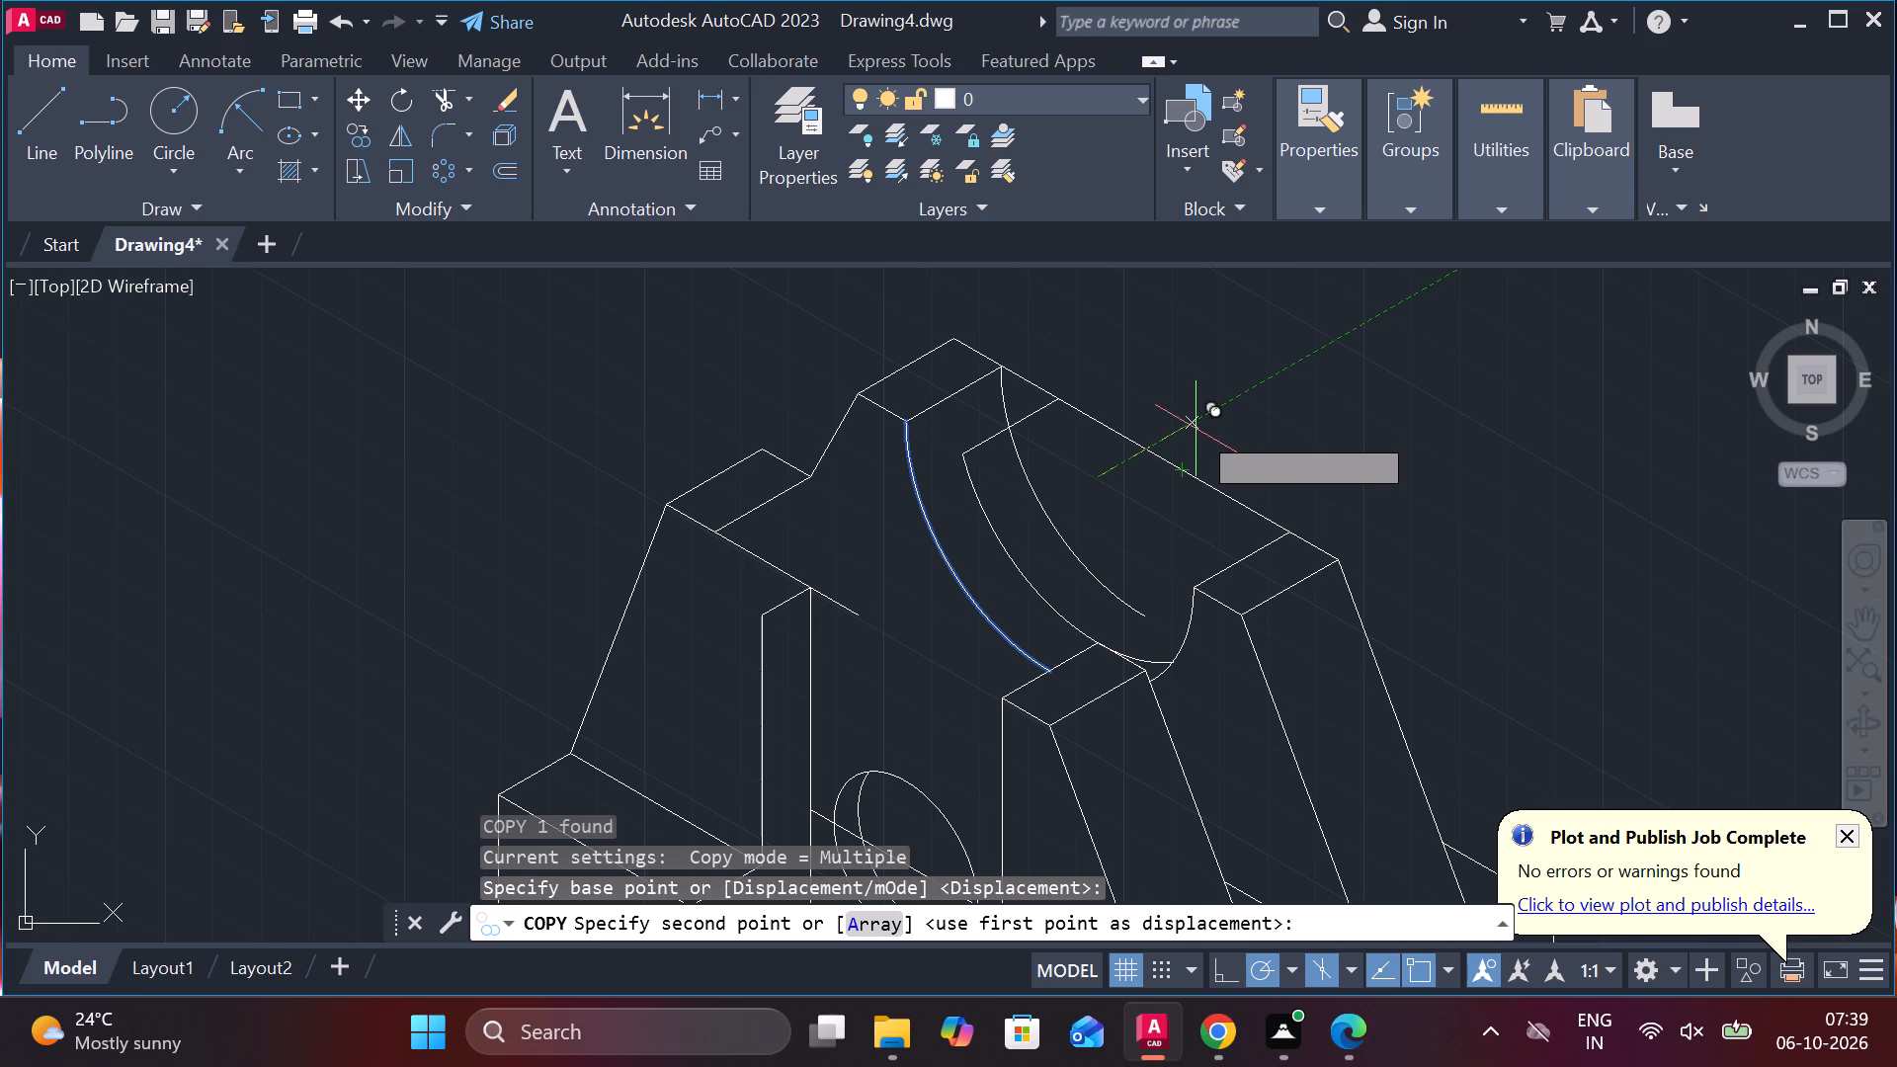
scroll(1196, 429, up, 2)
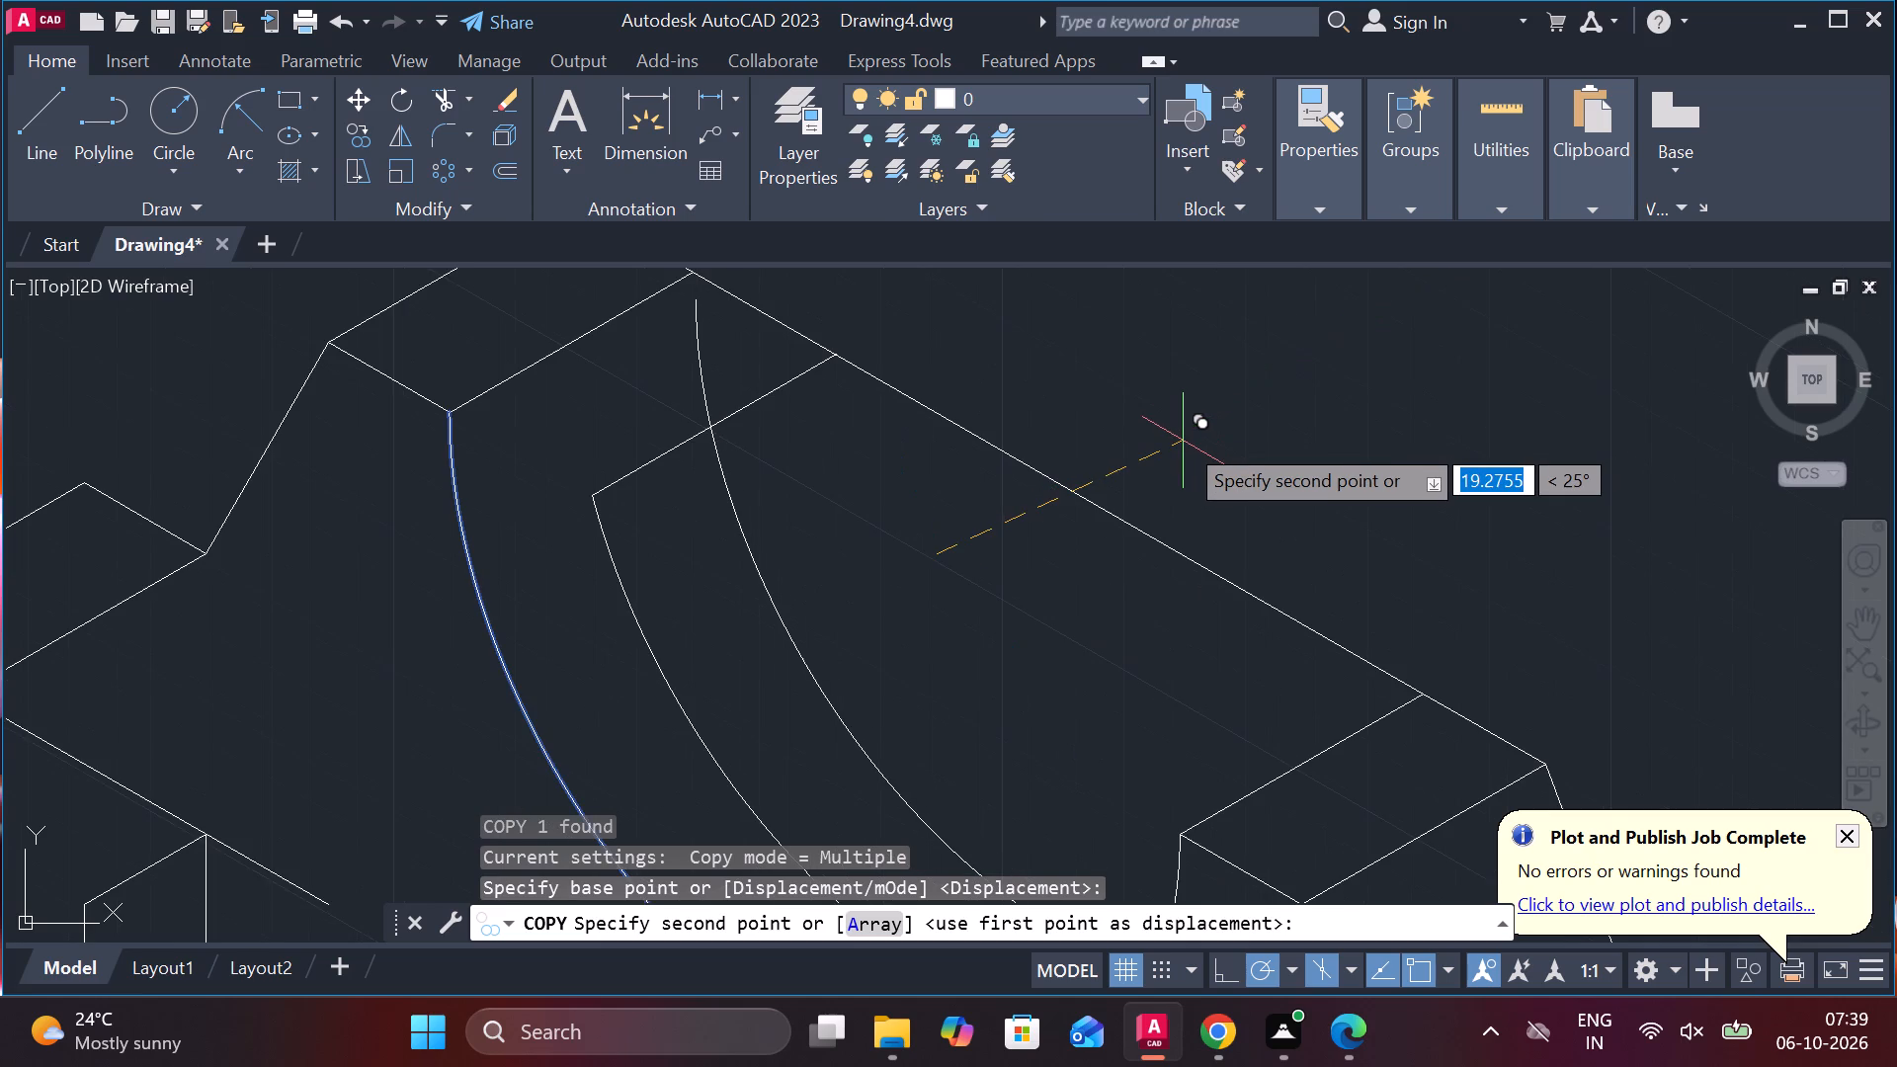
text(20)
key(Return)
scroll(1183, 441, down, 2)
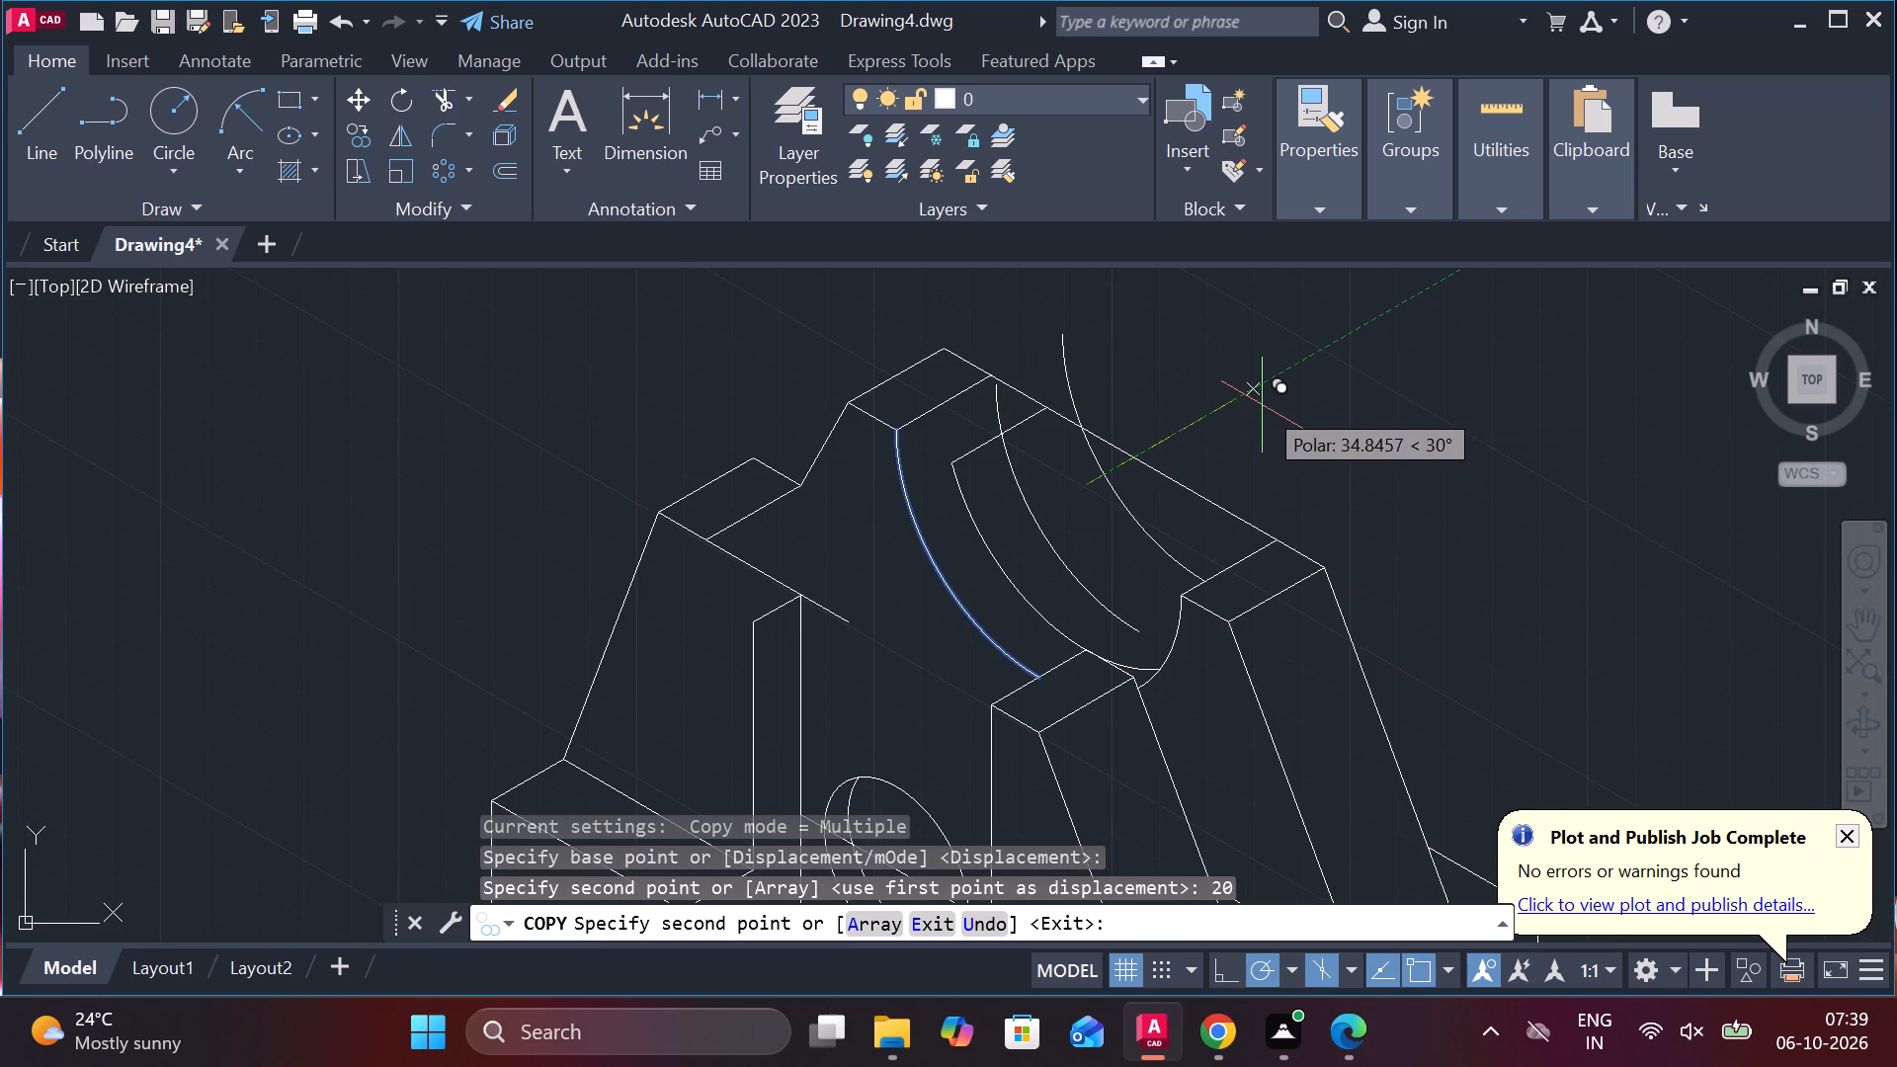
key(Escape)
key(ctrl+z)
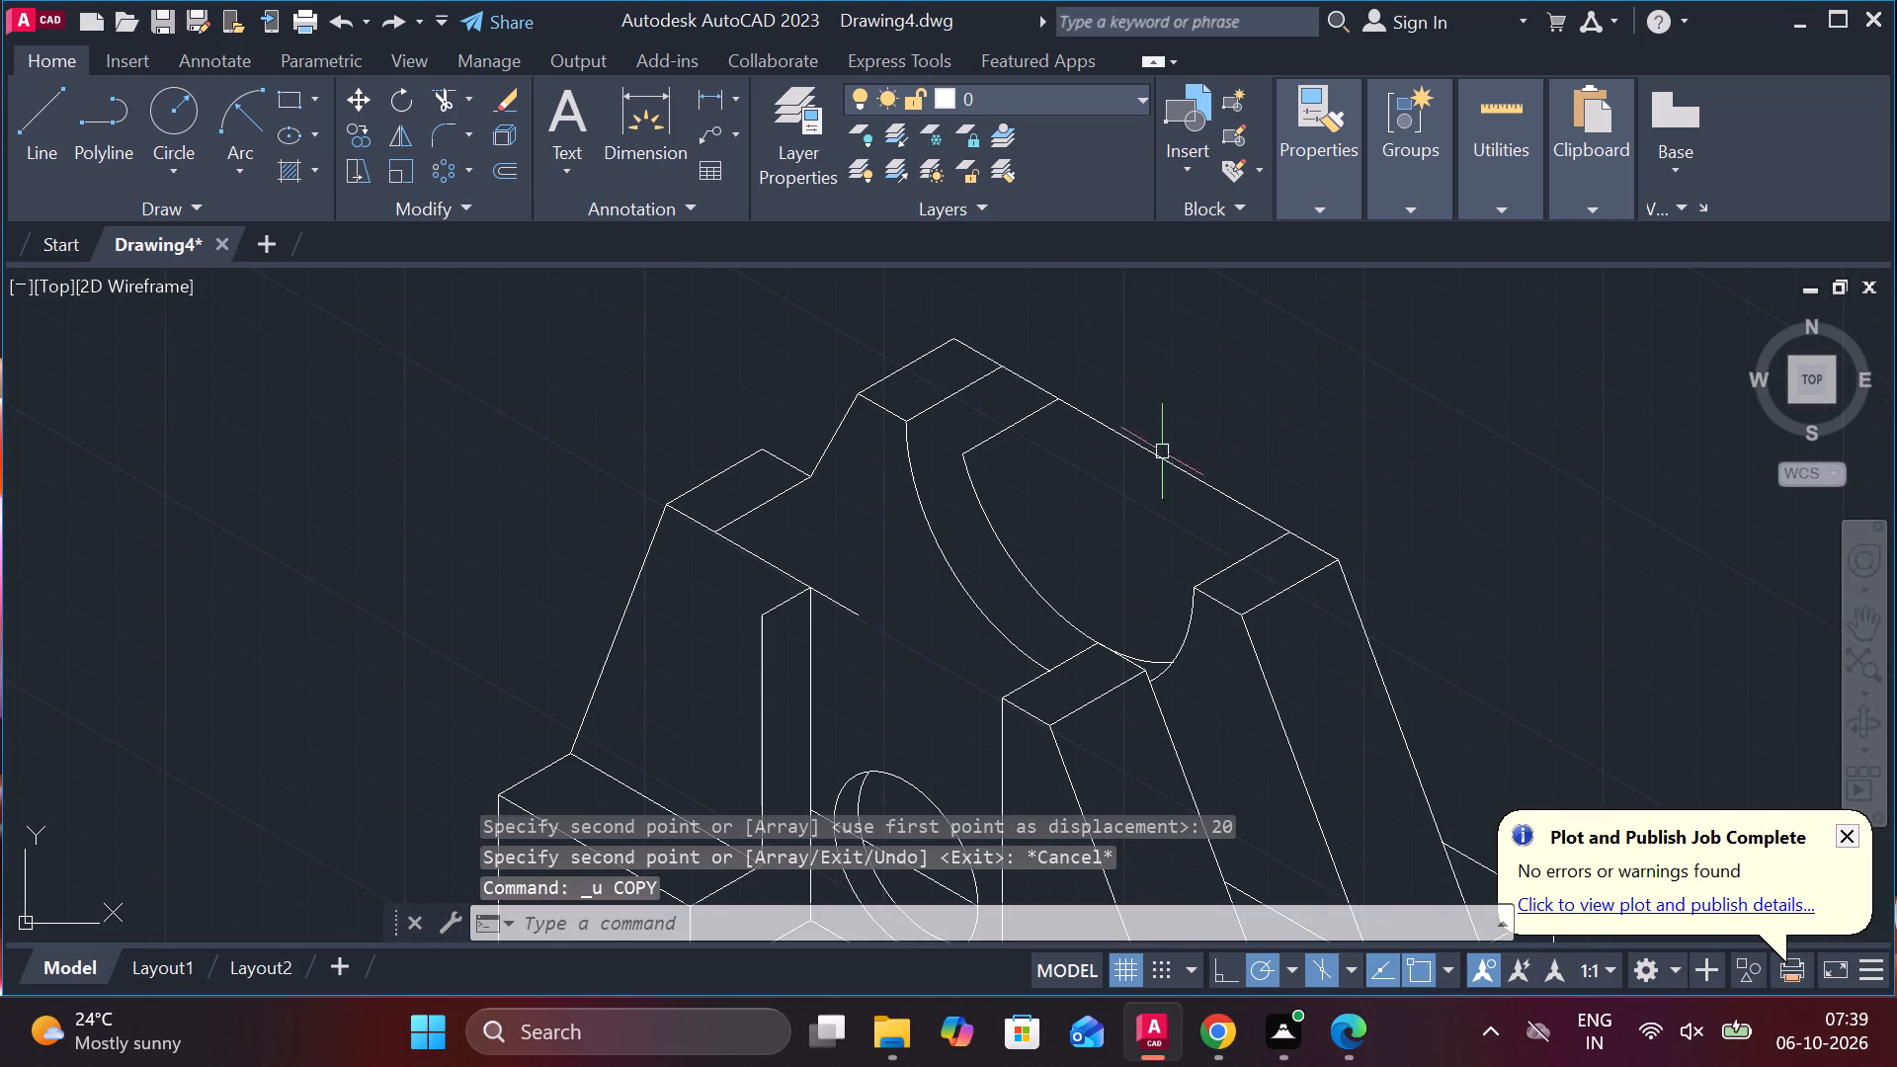
Copy the recess's front arc 20 units at 30° toward the wall's back edge, using the arc's midpoint as base point.
click(948, 555)
text(CO)
key(Return)
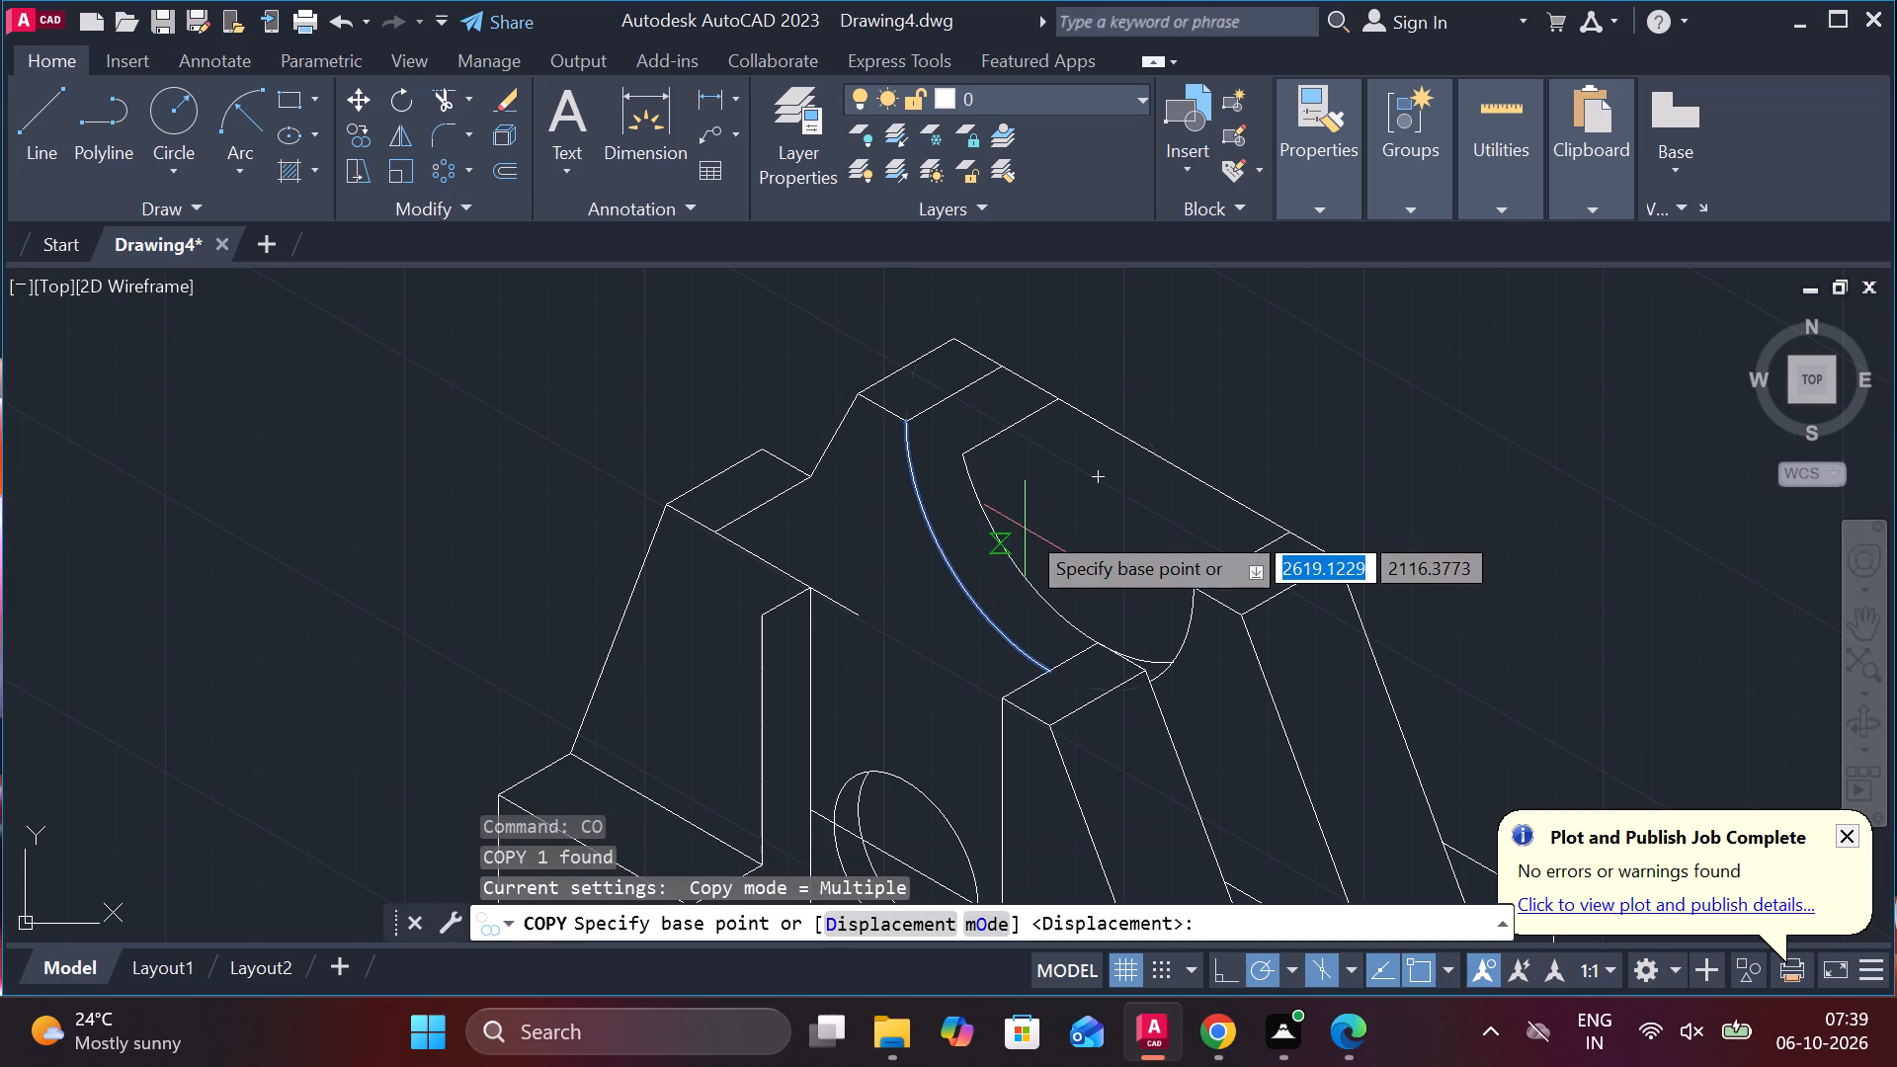
click(954, 562)
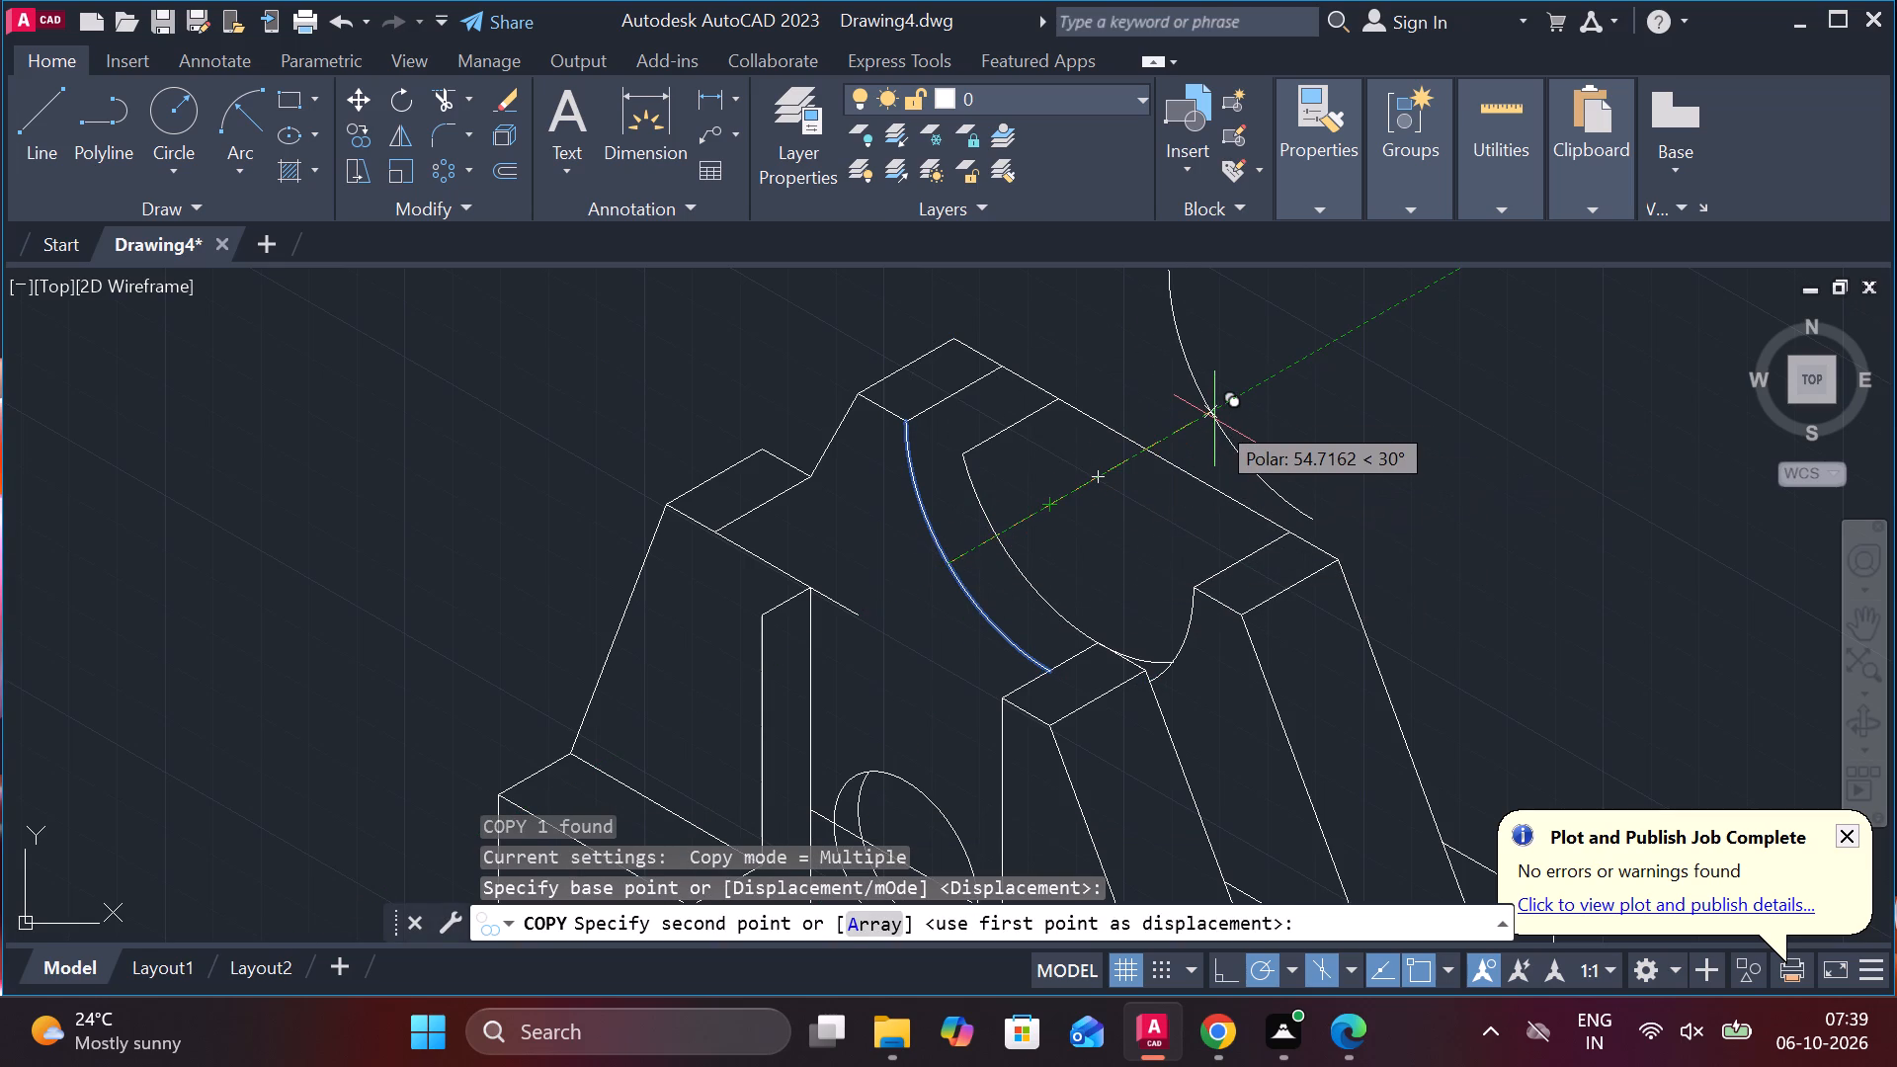
key(2)
key(0)
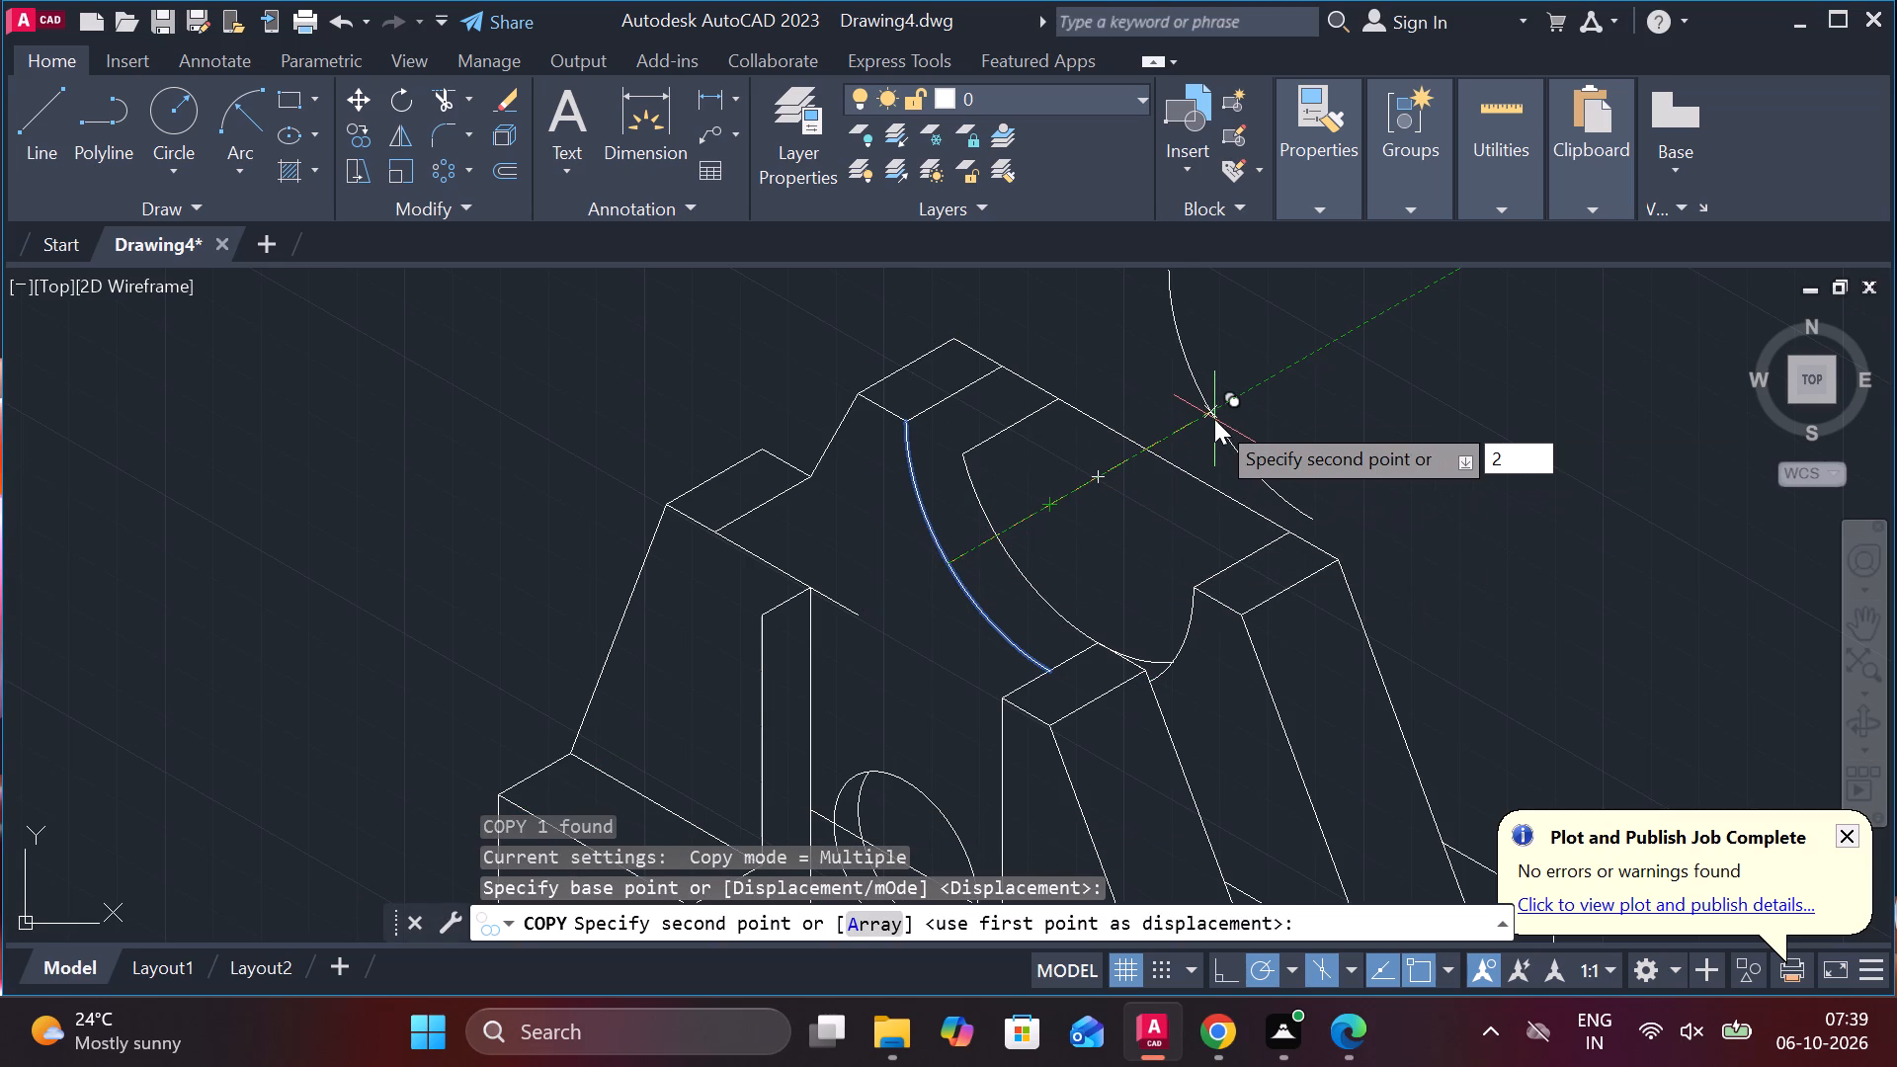
key(Return)
key(Escape)
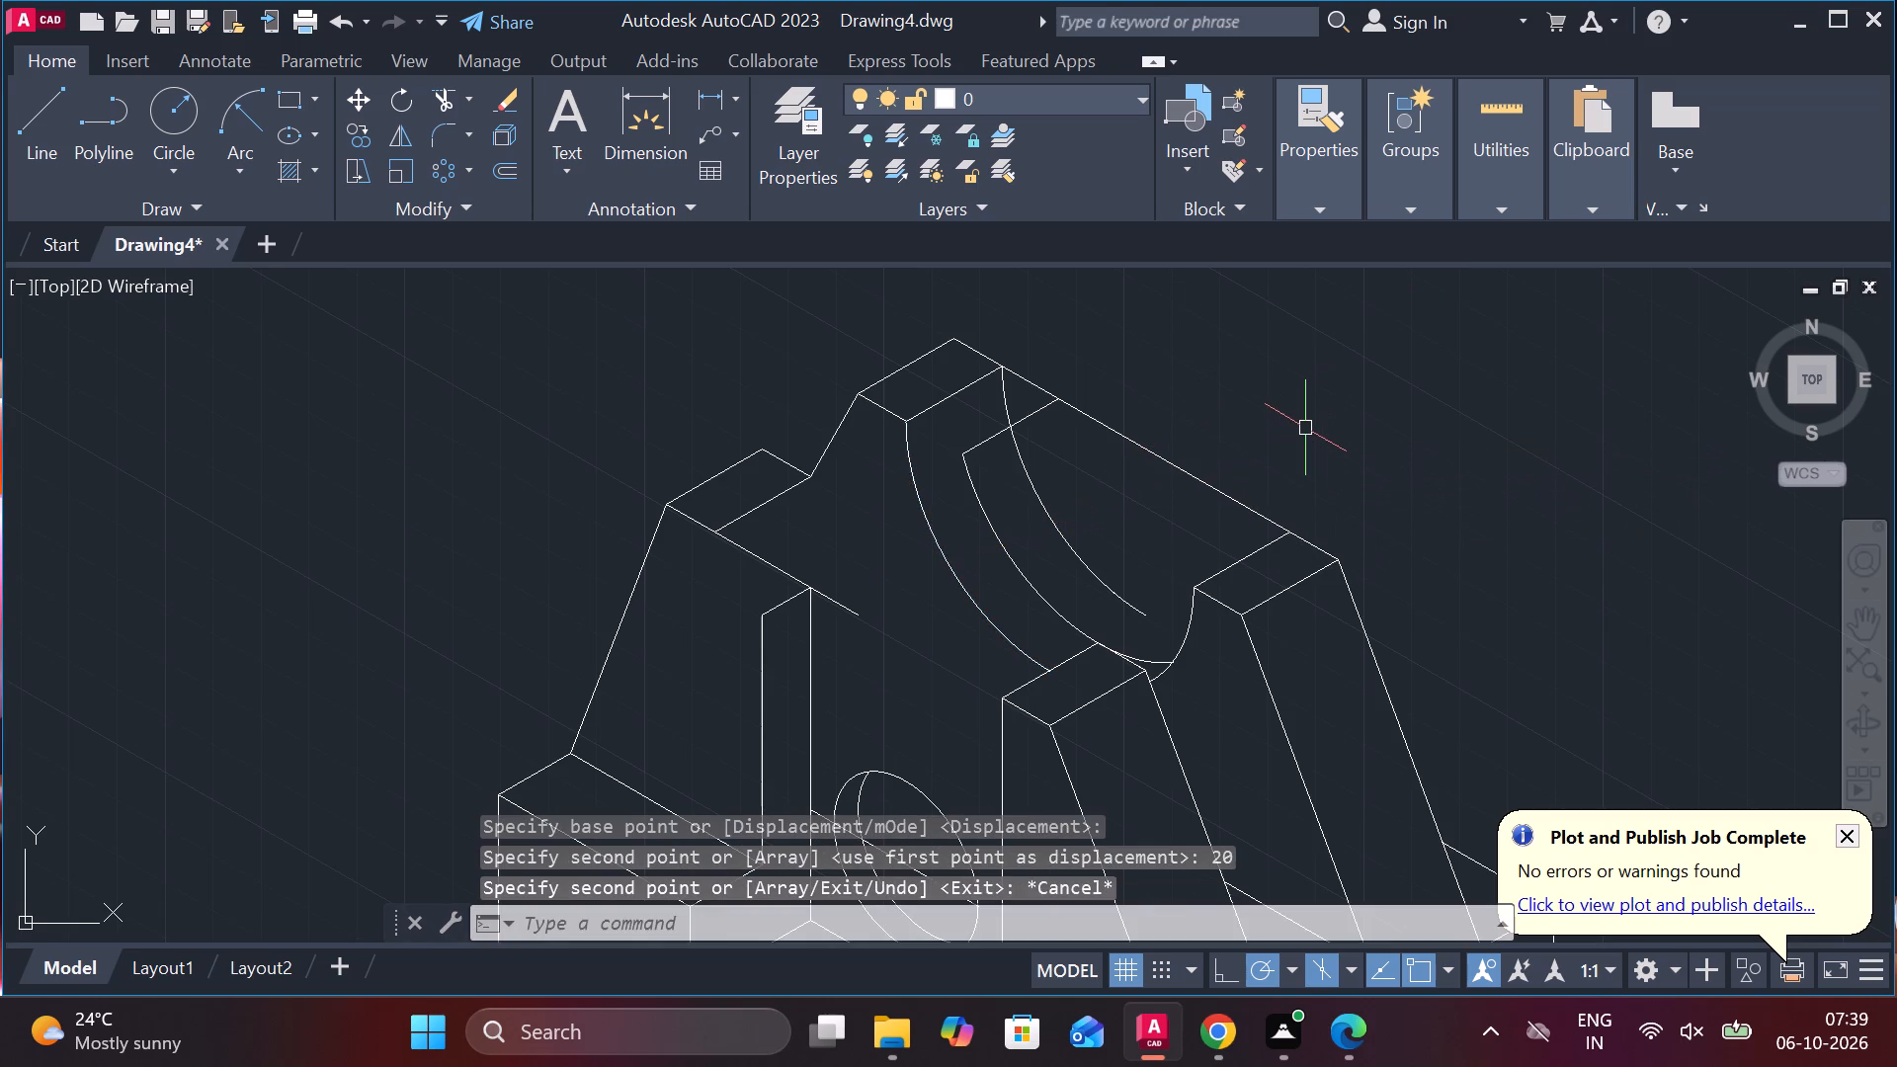
Trim the copied arc below the 30° line, that line's part beyond the arc, and the back top edge across the recess.
text(TR)
key(Return)
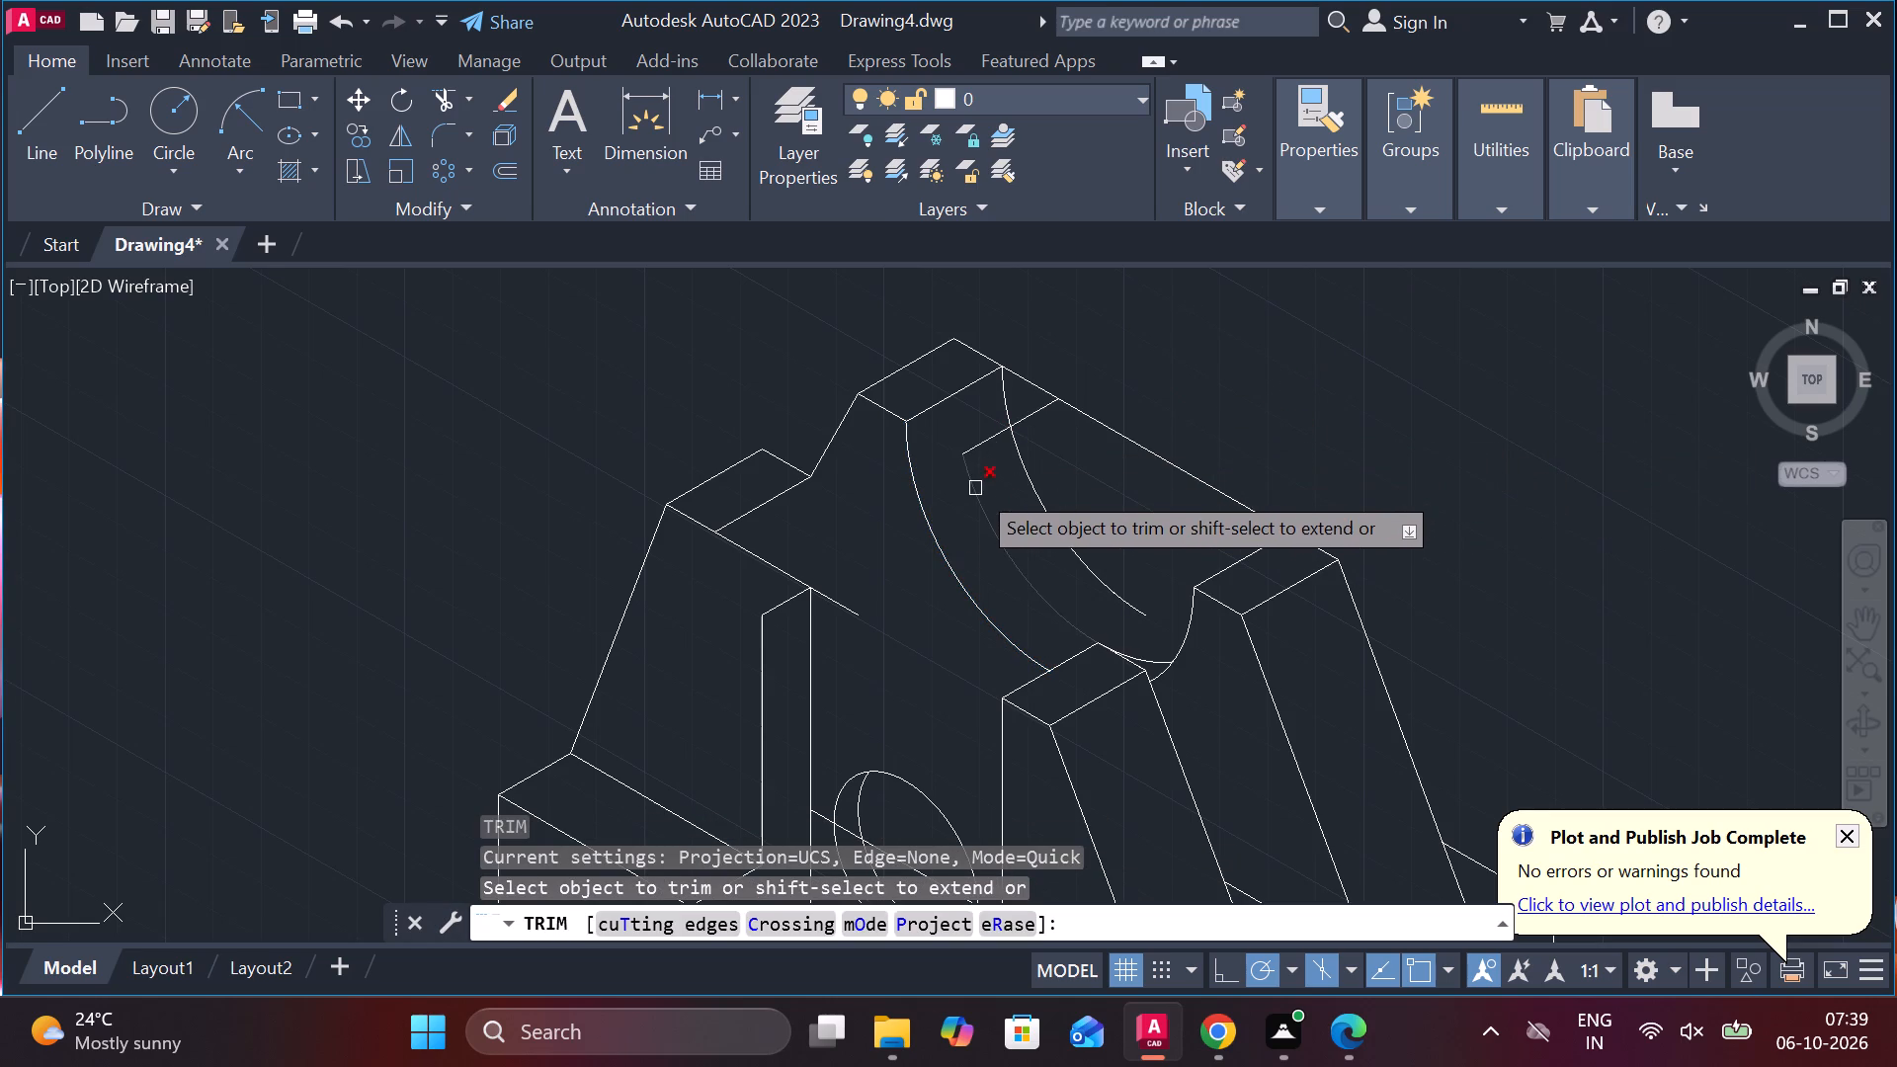
click(1028, 453)
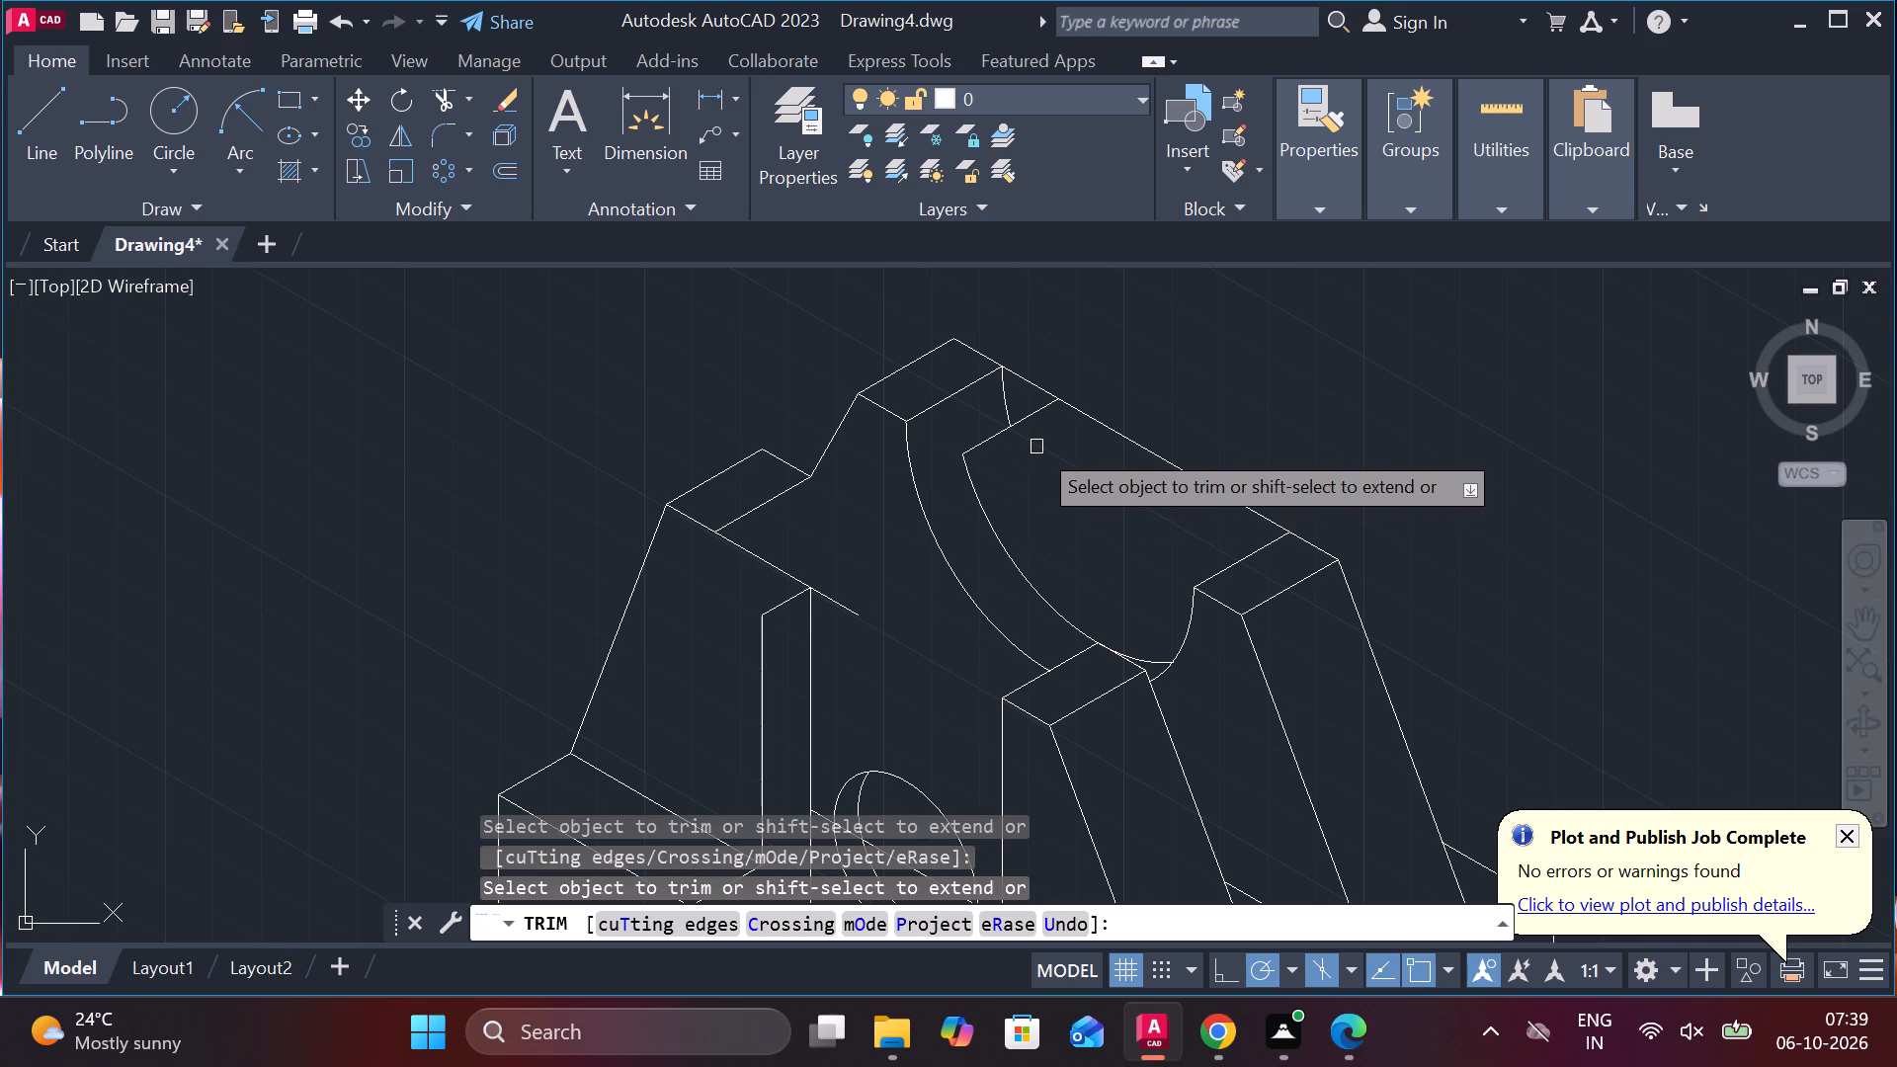
click(1041, 415)
click(1044, 382)
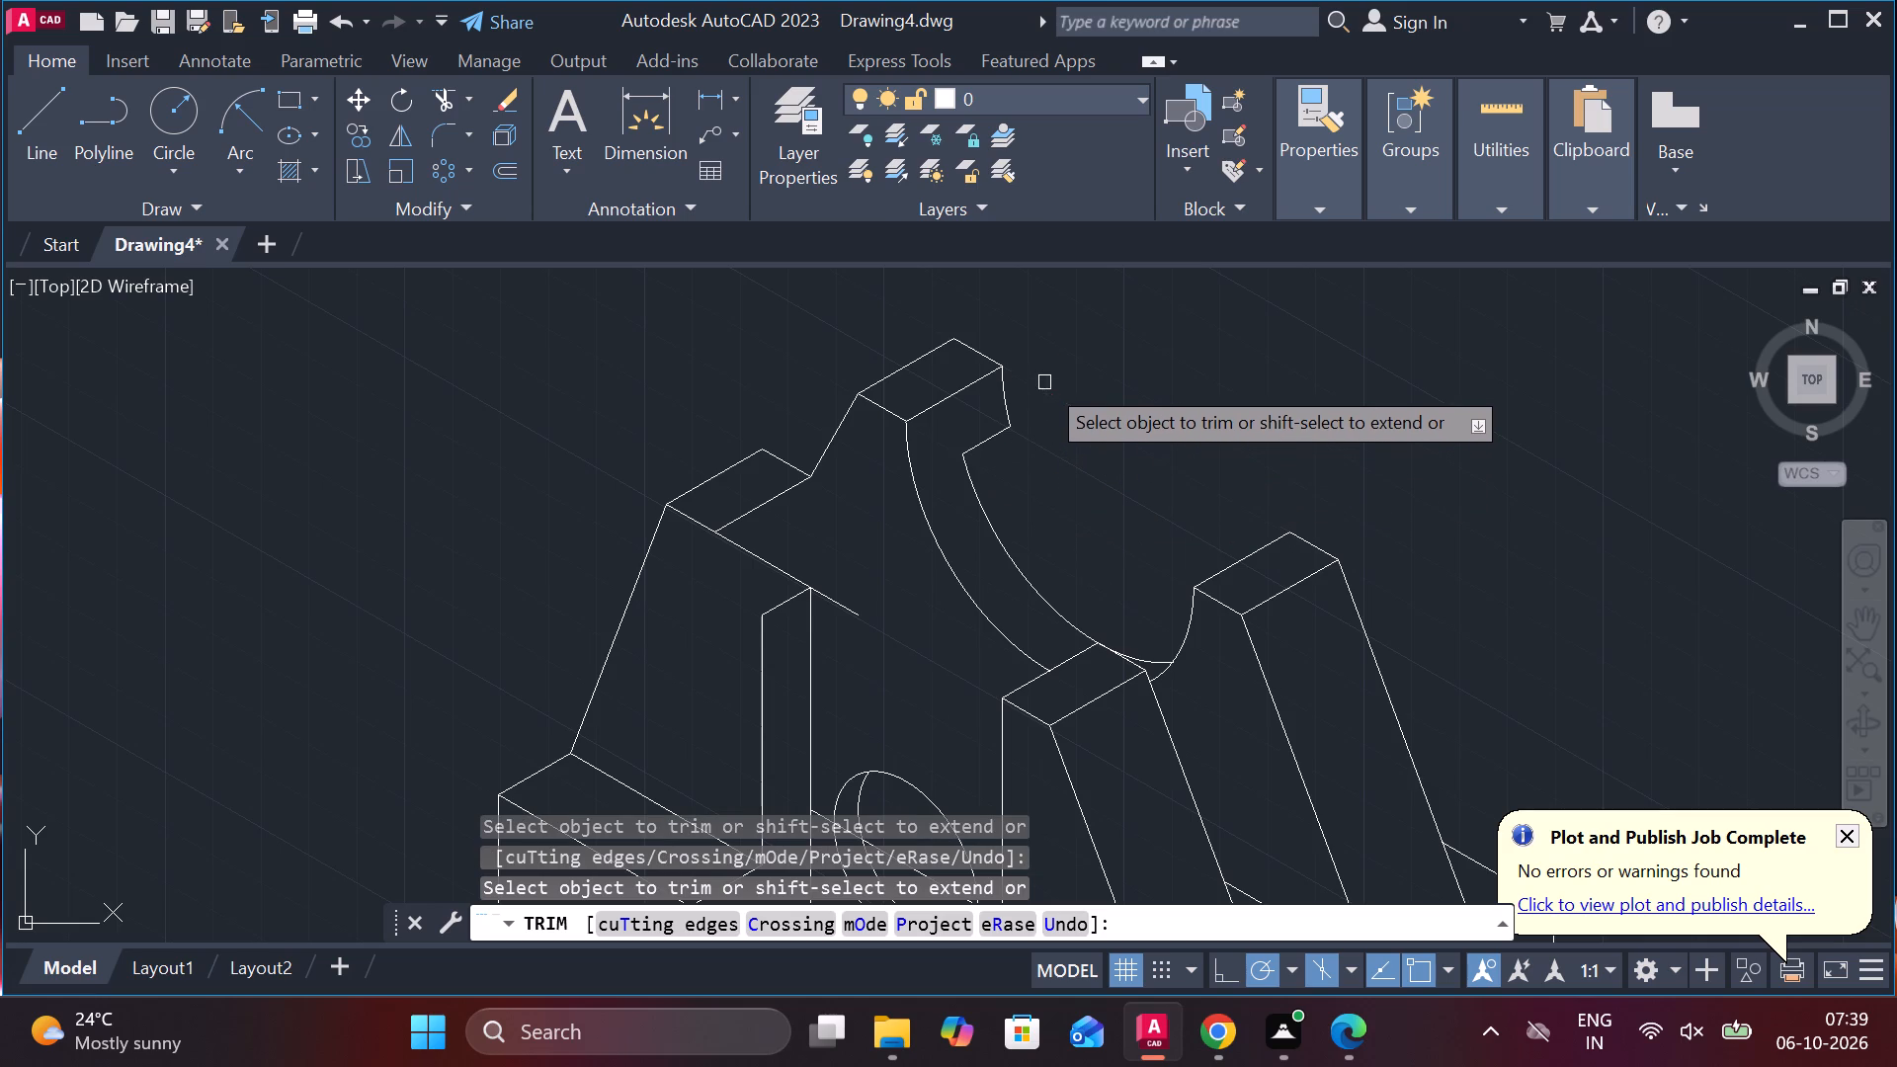
scroll(1147, 382, down, 1)
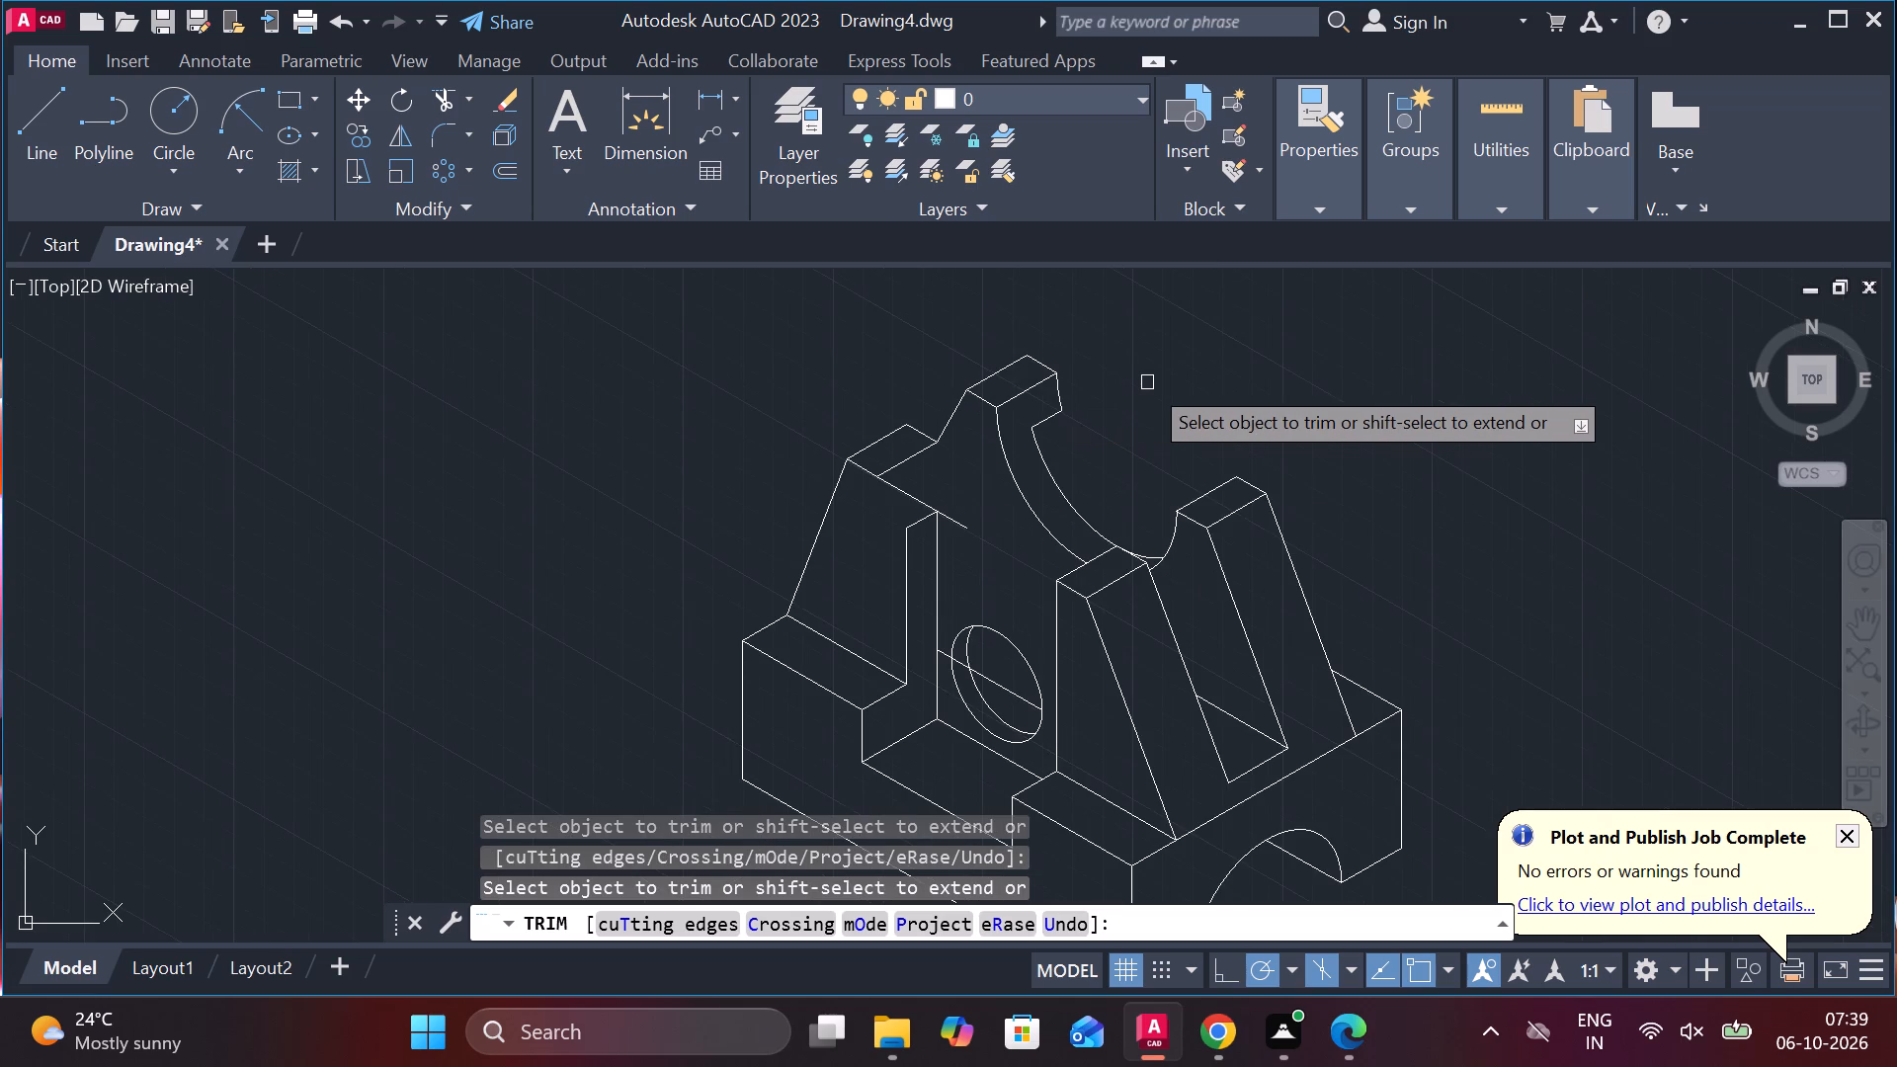
middle_drag(1147, 382, 1133, 373)
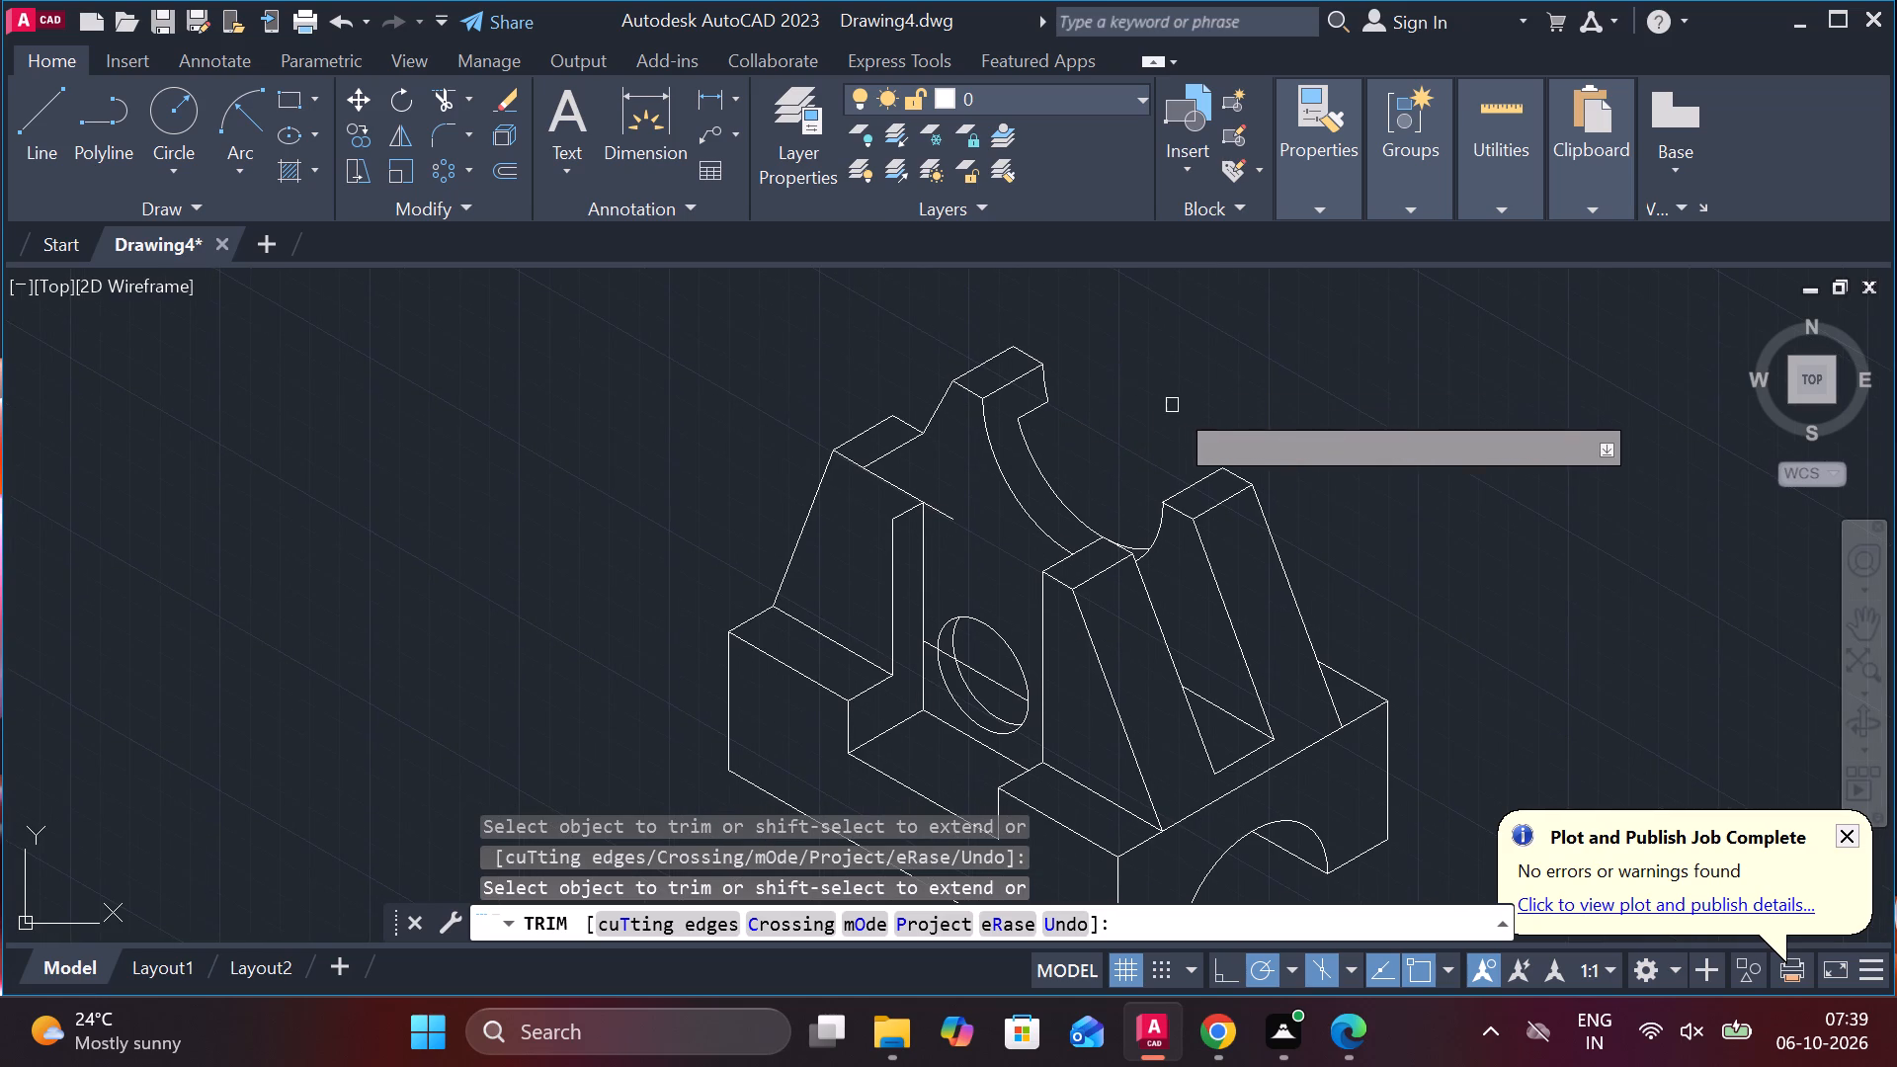
middle_drag(1118, 408, 1287, 371)
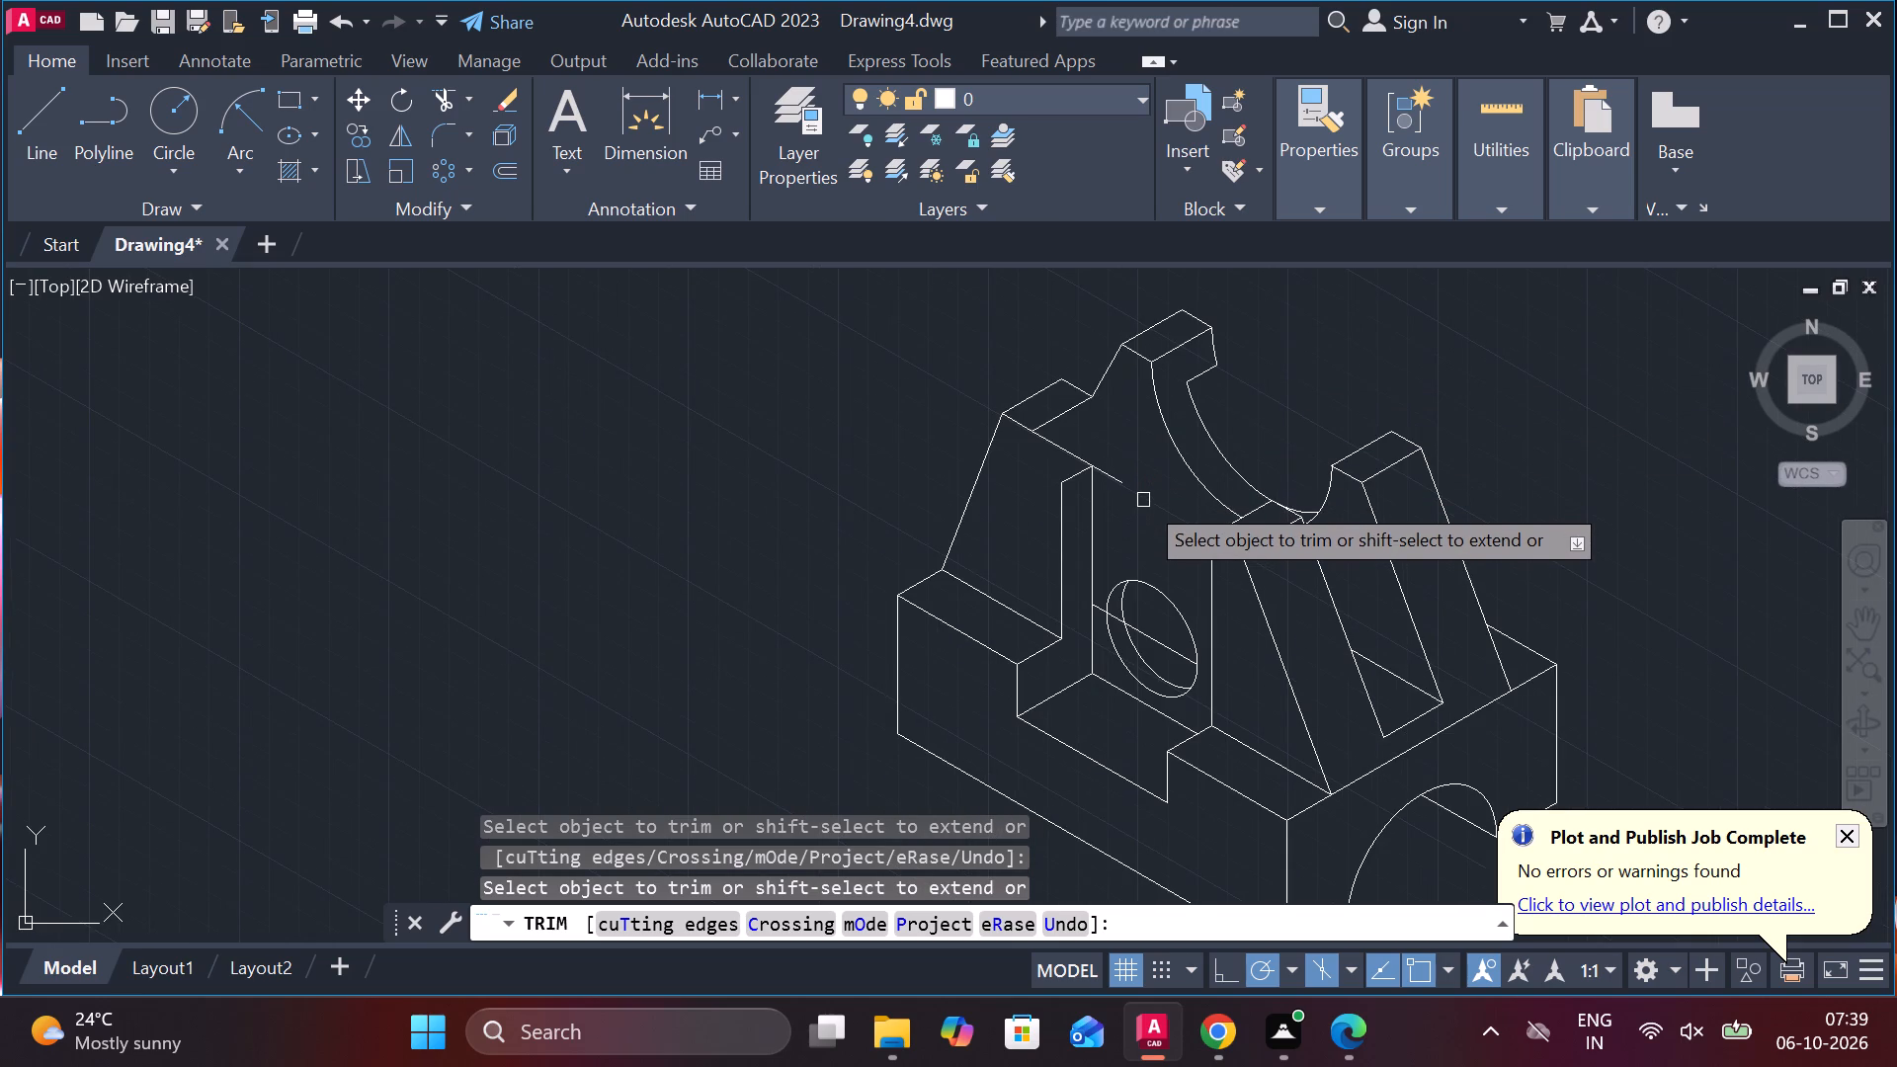
key(Escape)
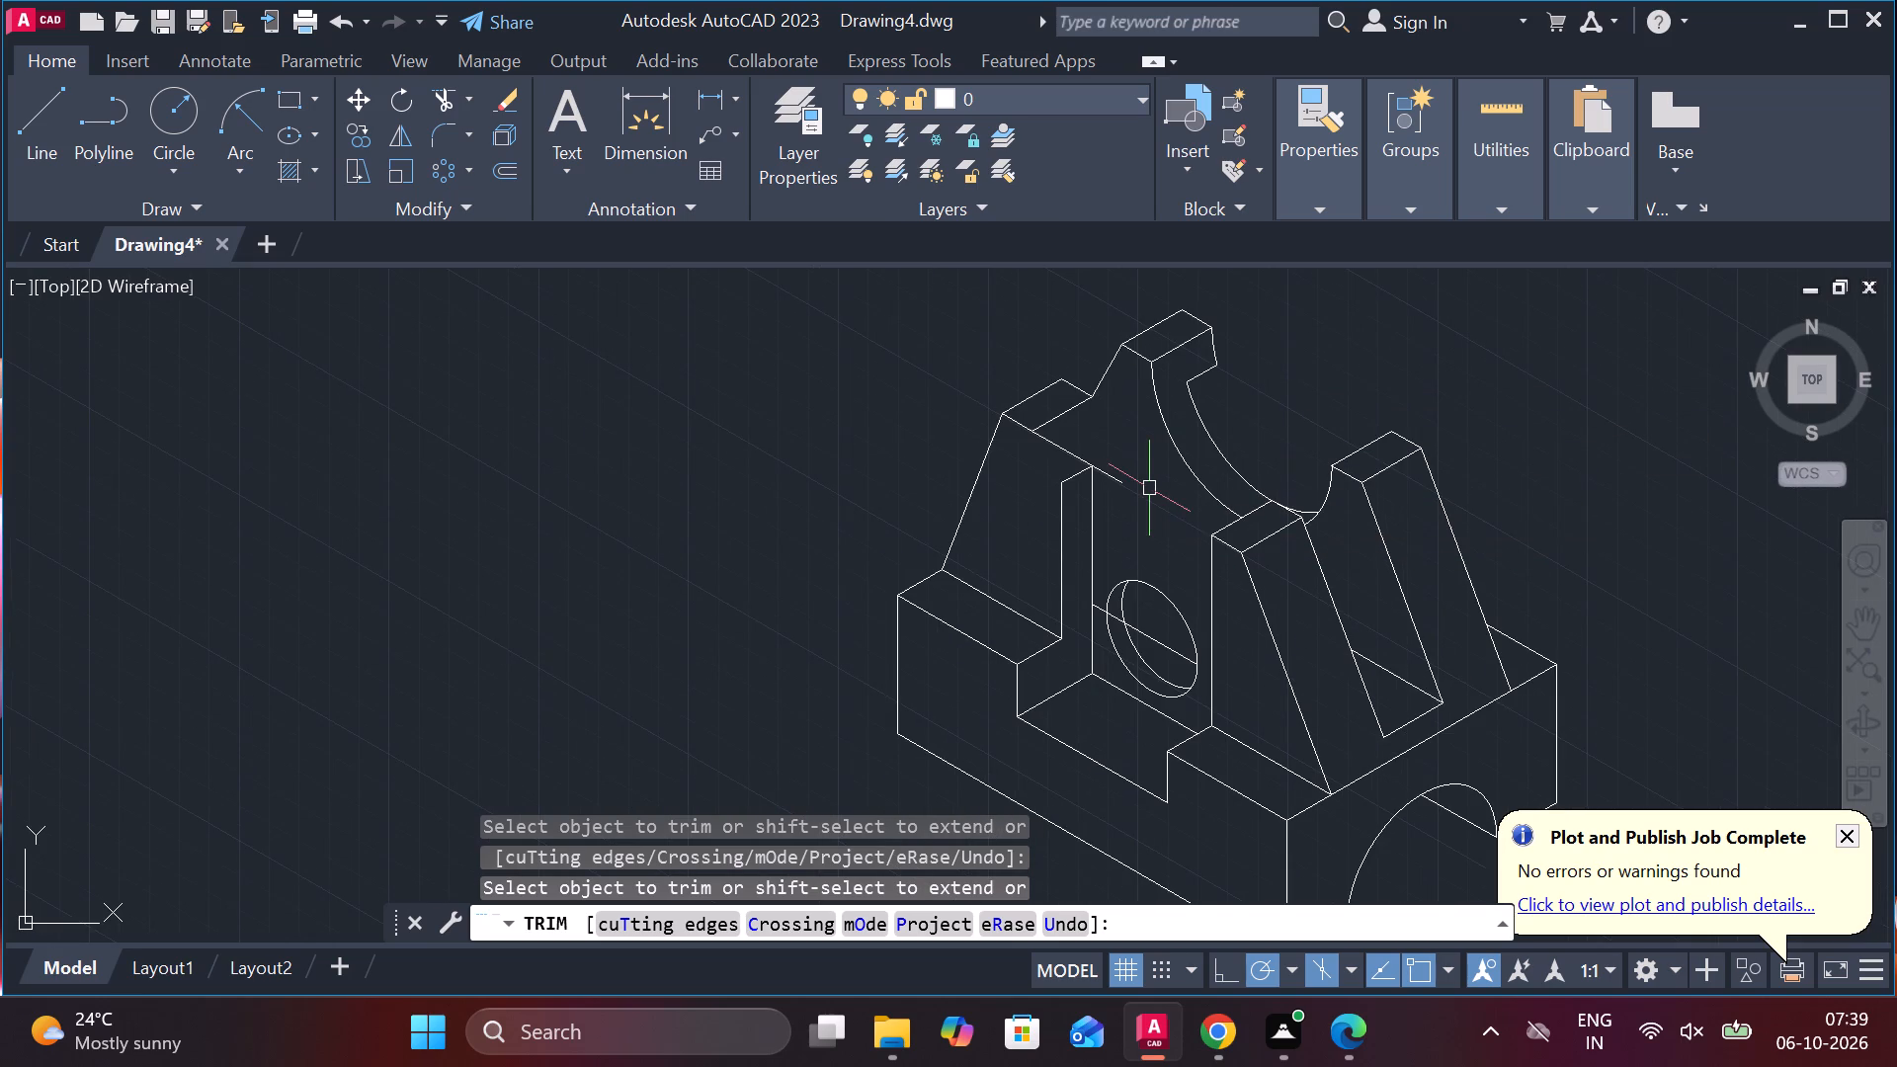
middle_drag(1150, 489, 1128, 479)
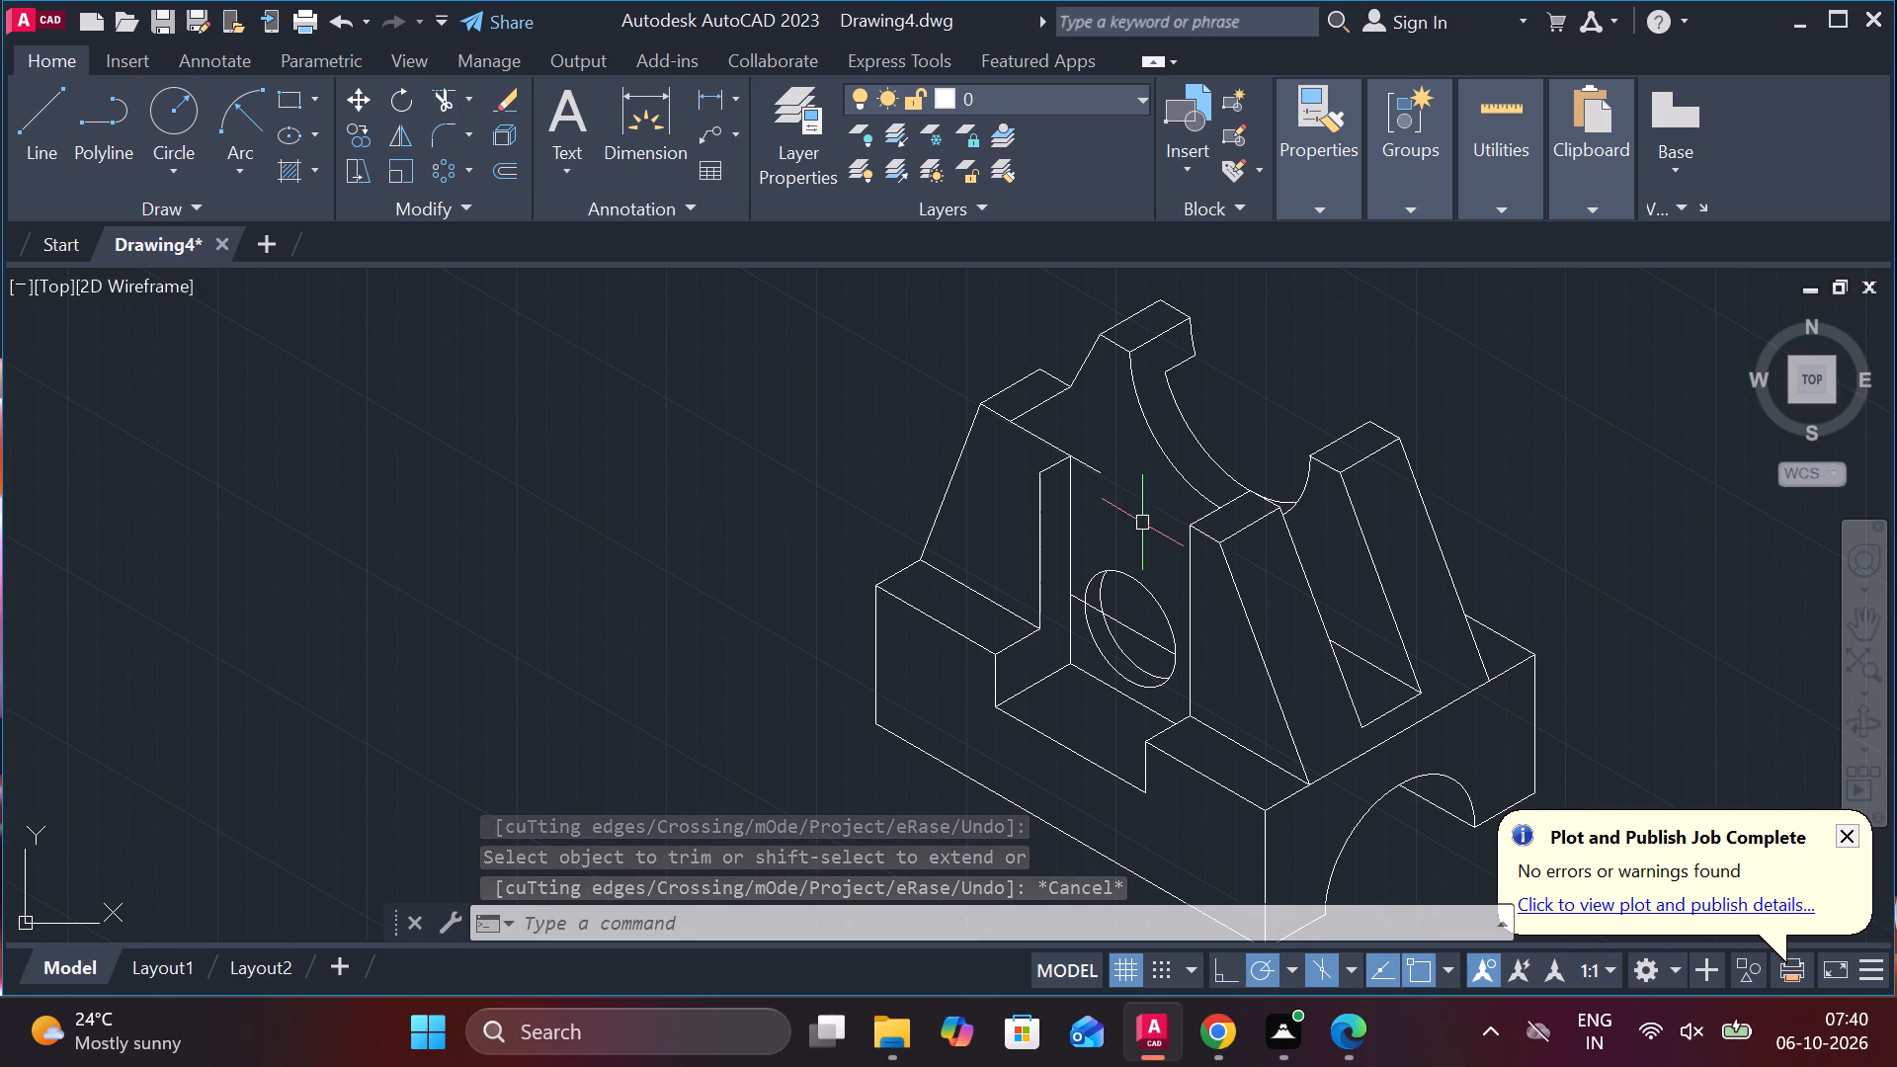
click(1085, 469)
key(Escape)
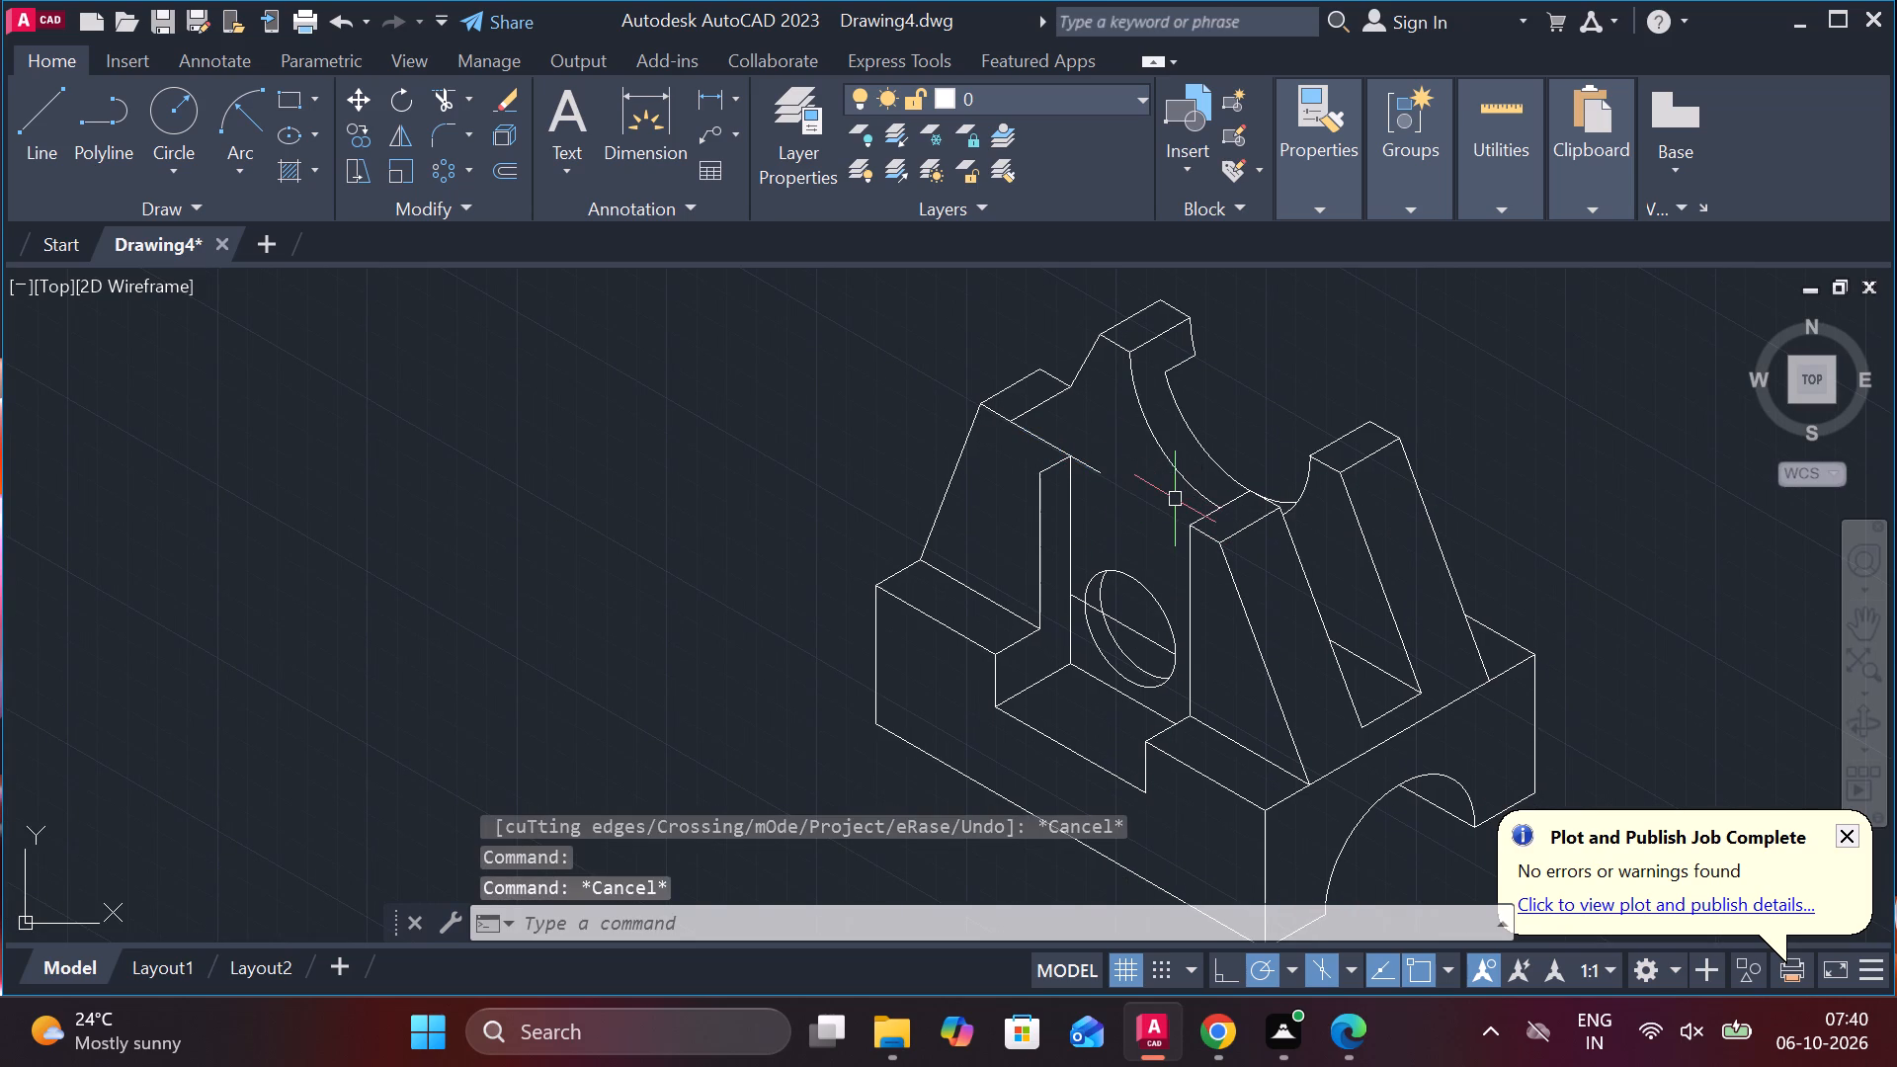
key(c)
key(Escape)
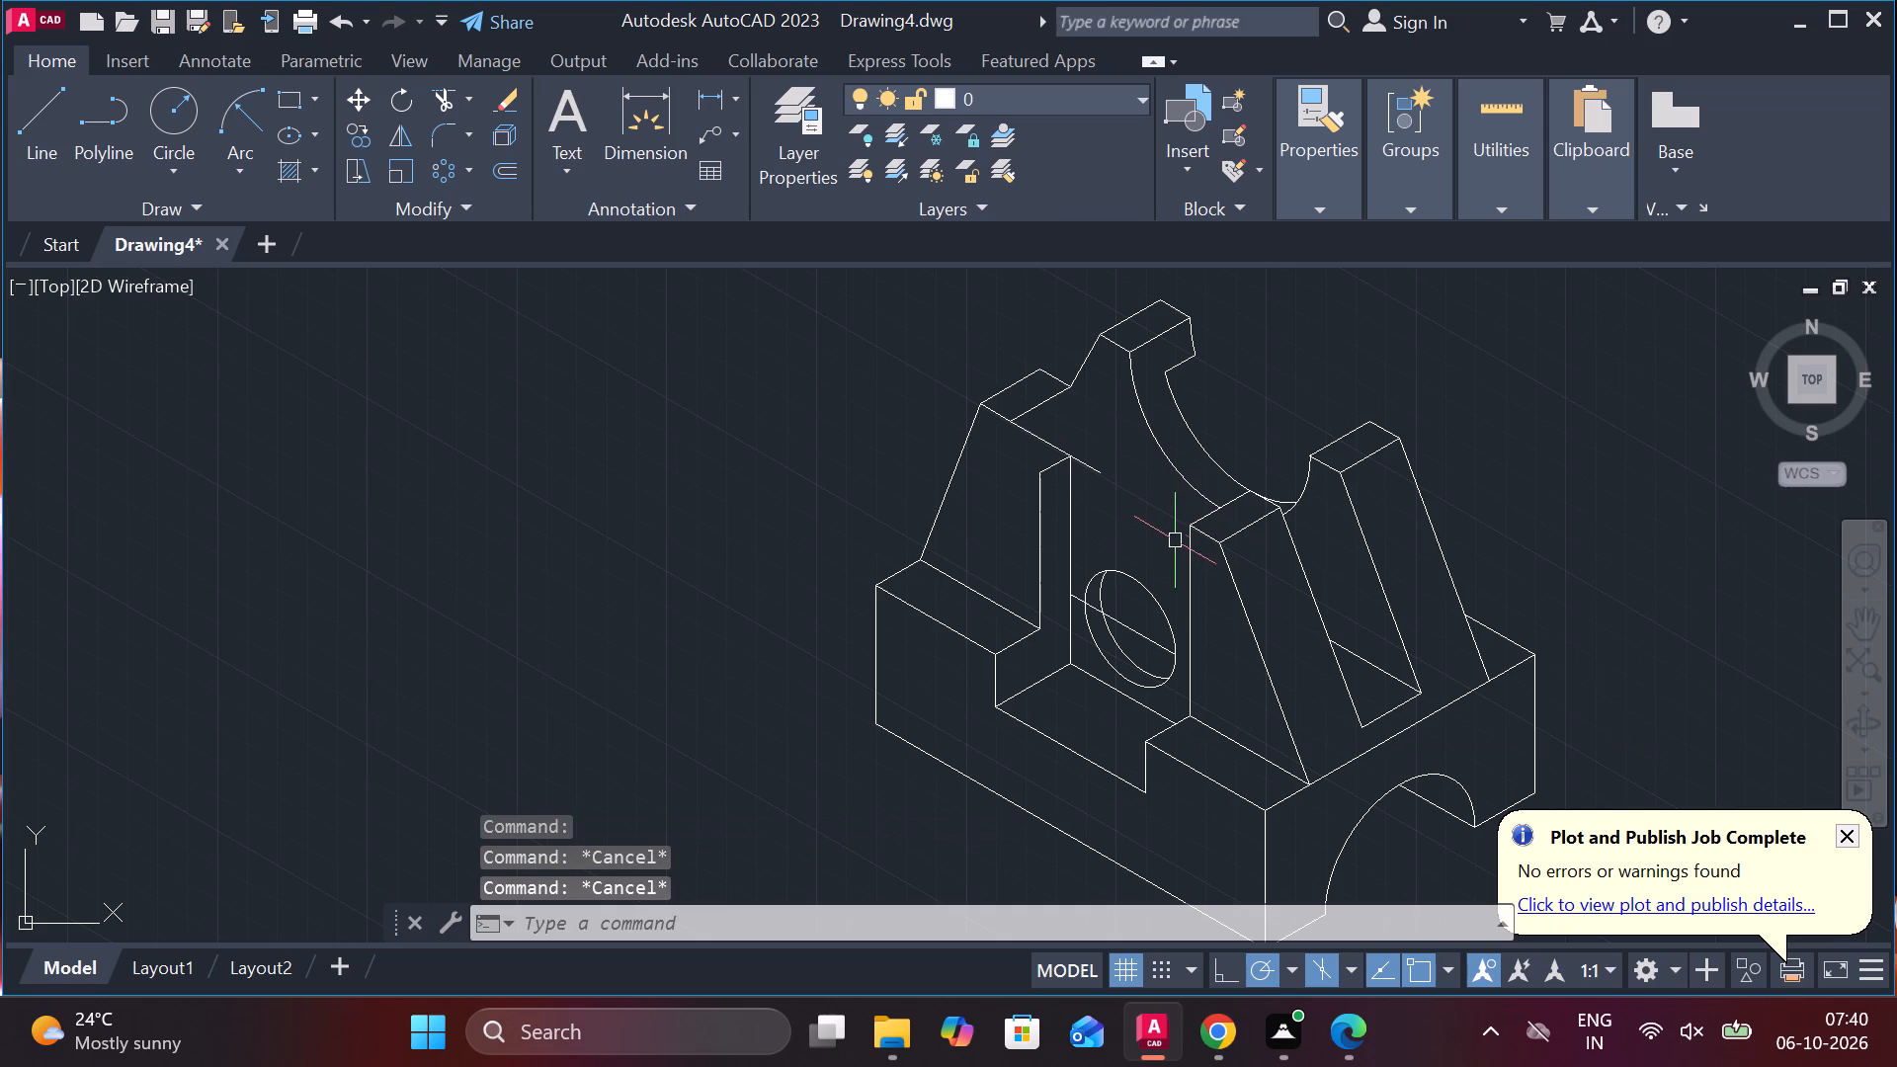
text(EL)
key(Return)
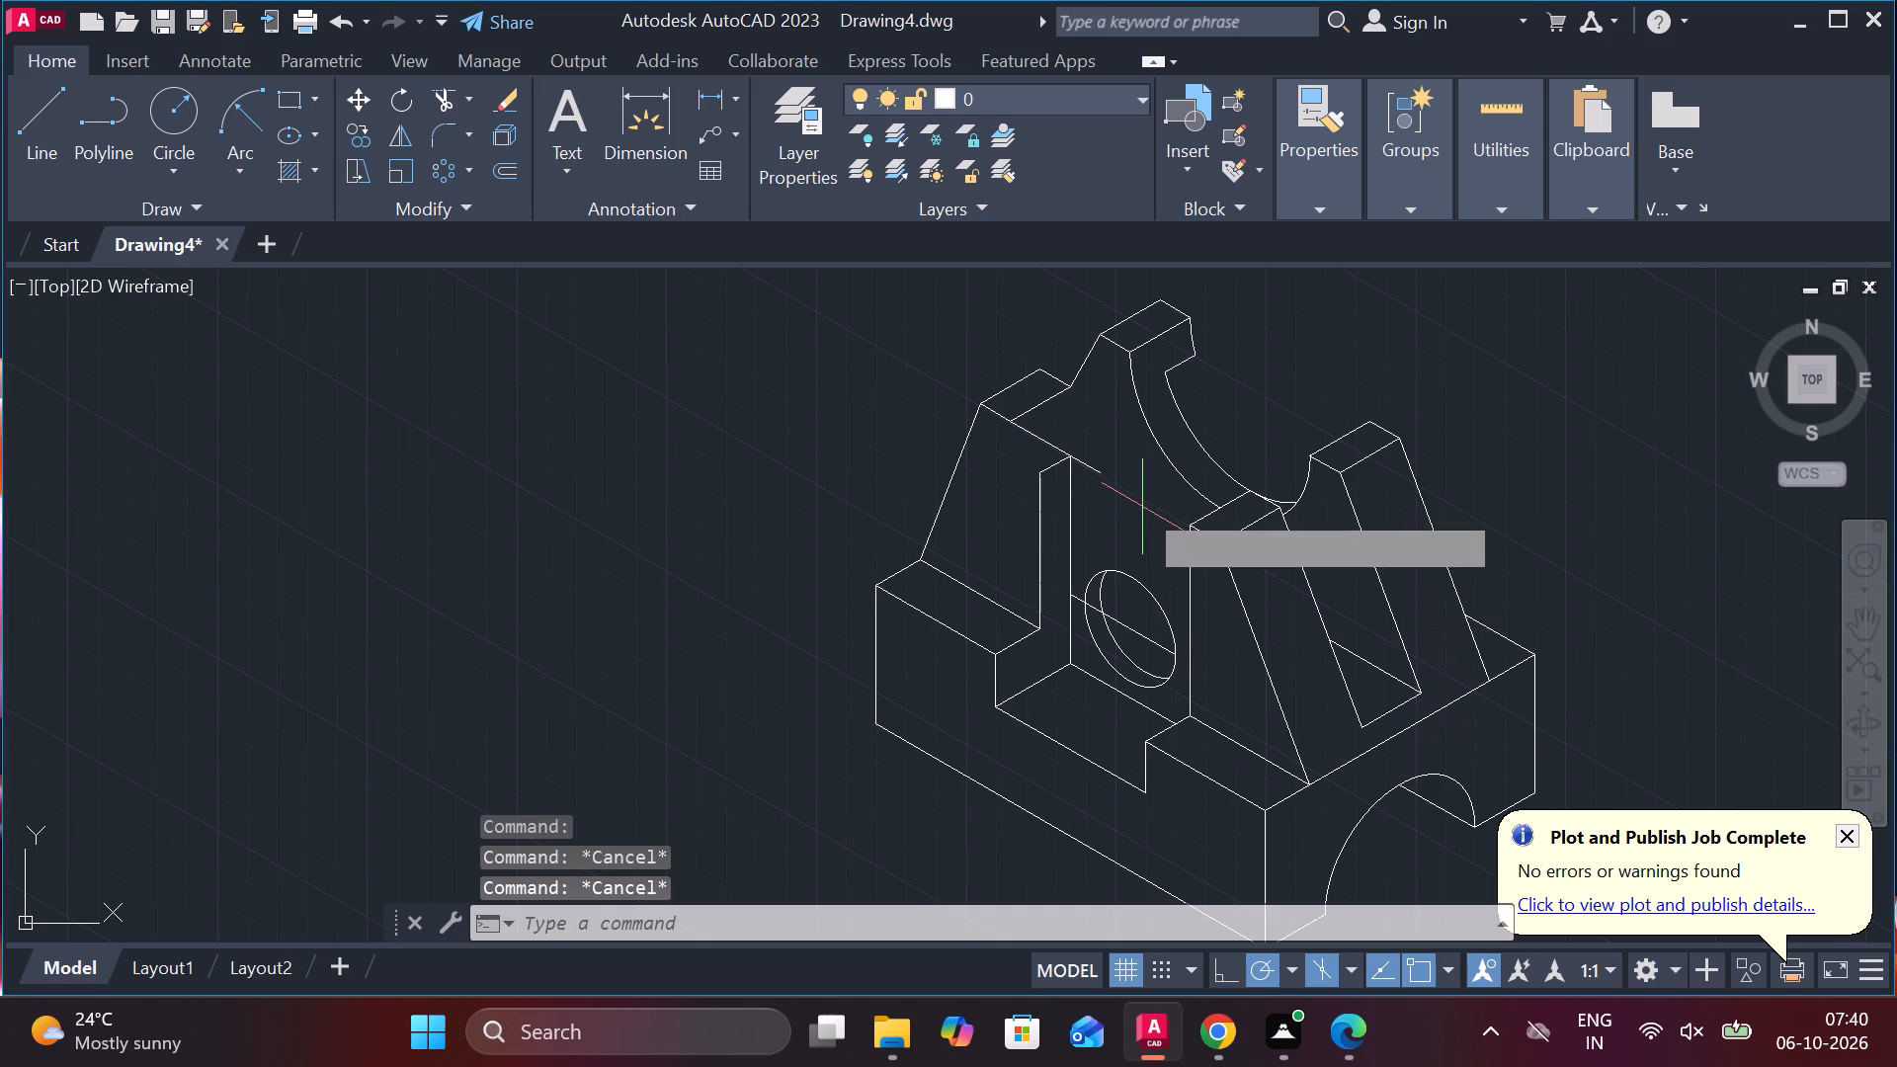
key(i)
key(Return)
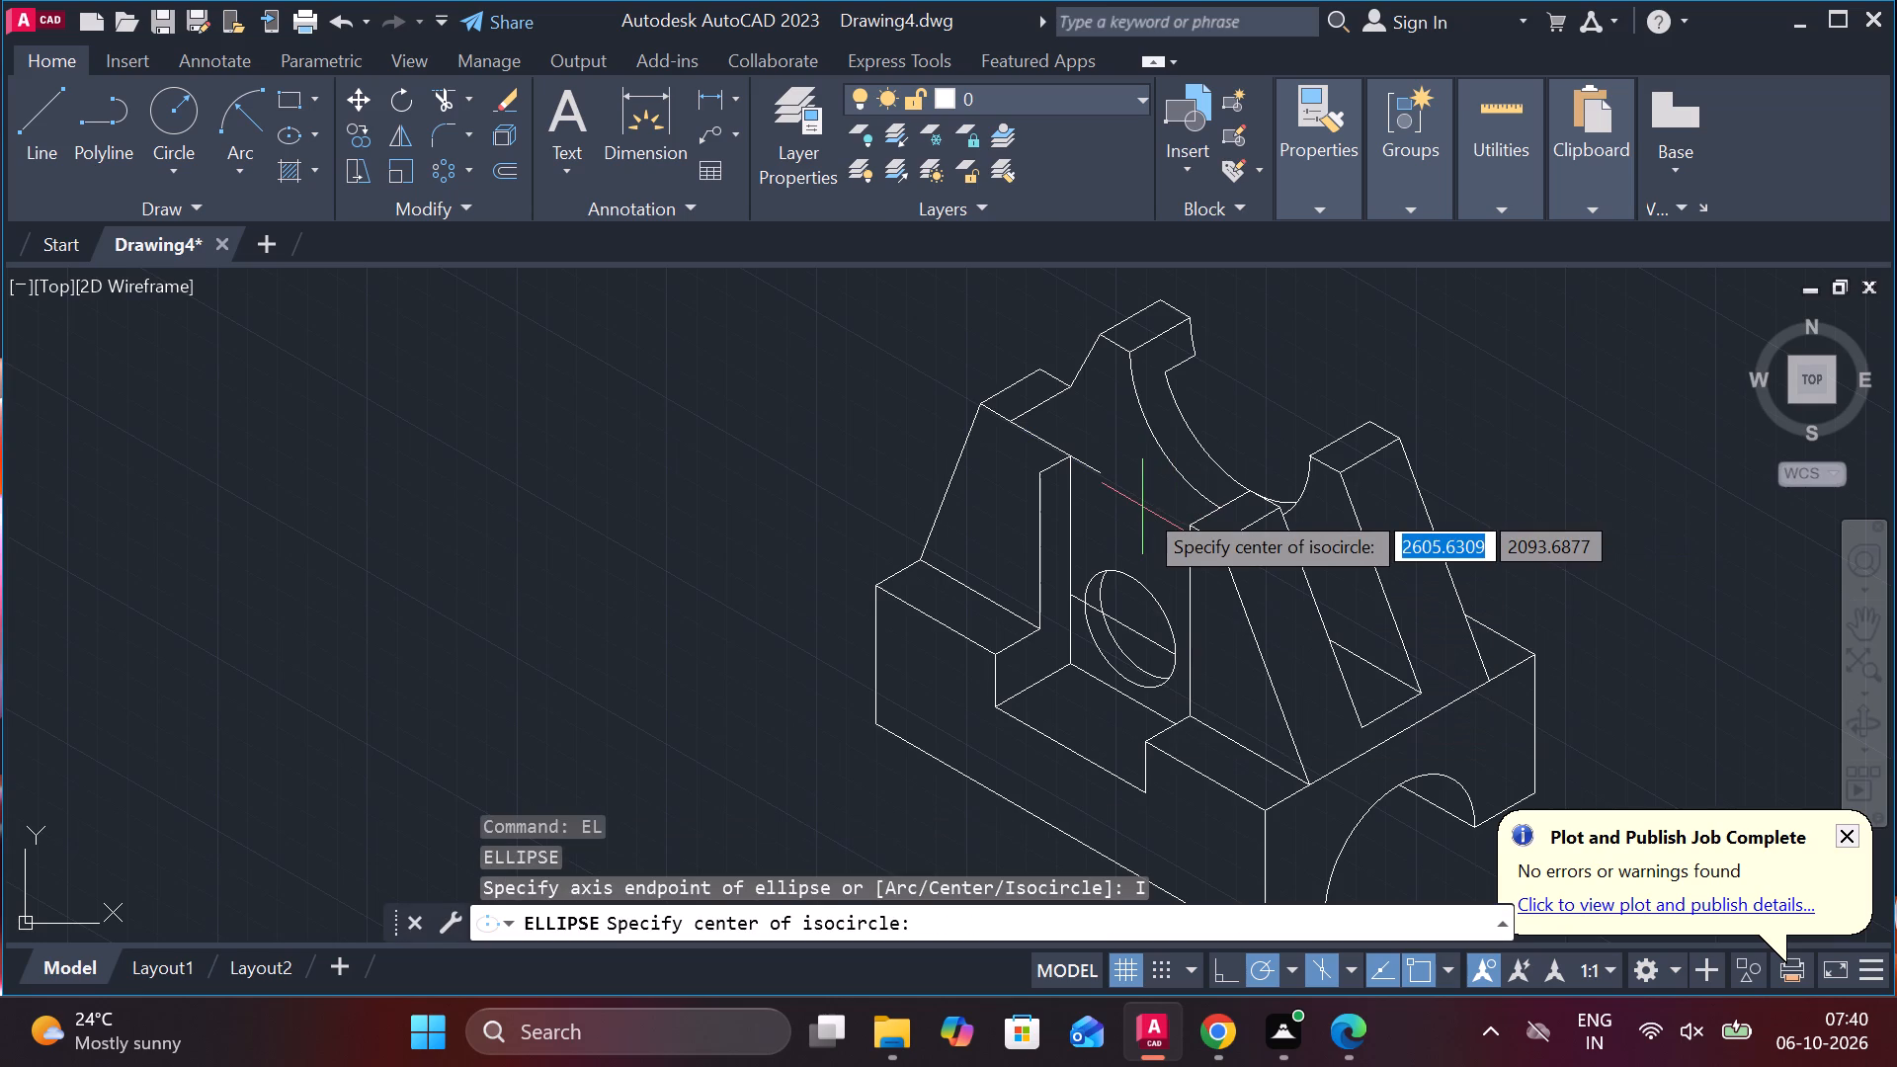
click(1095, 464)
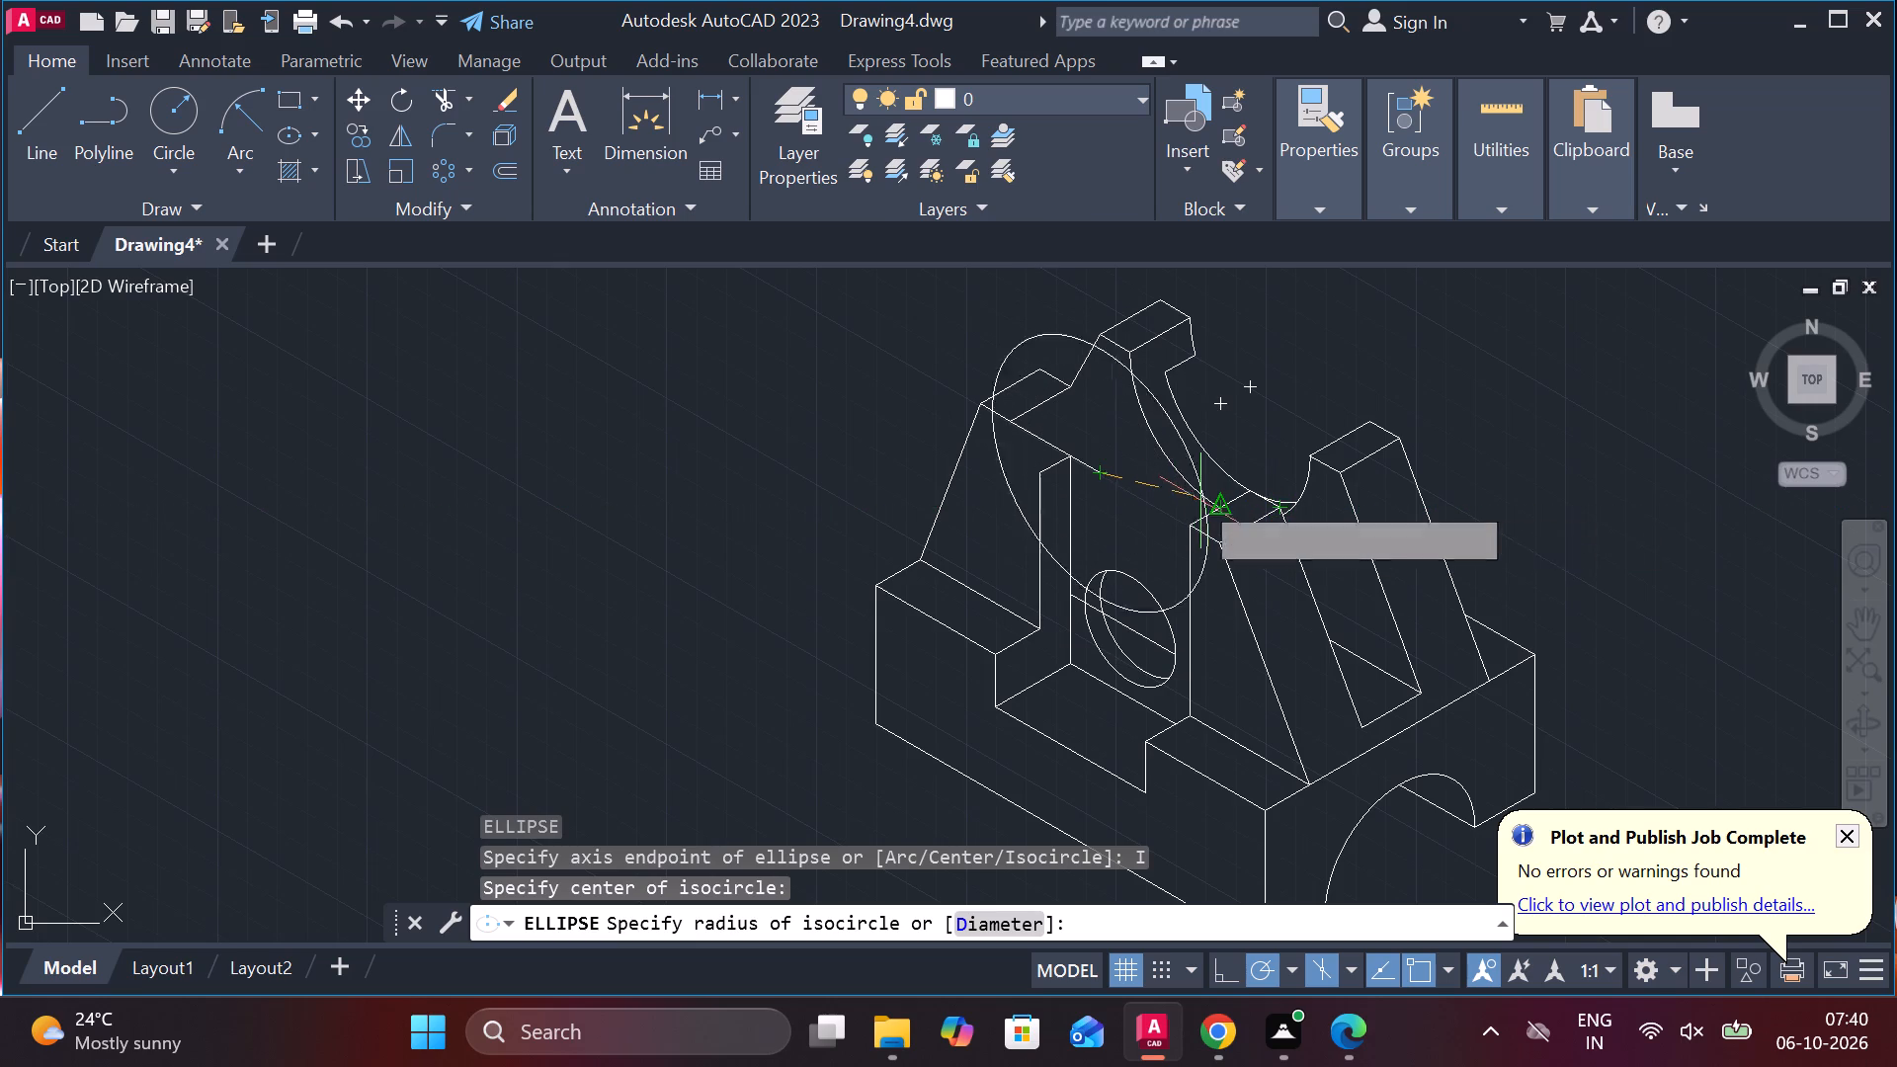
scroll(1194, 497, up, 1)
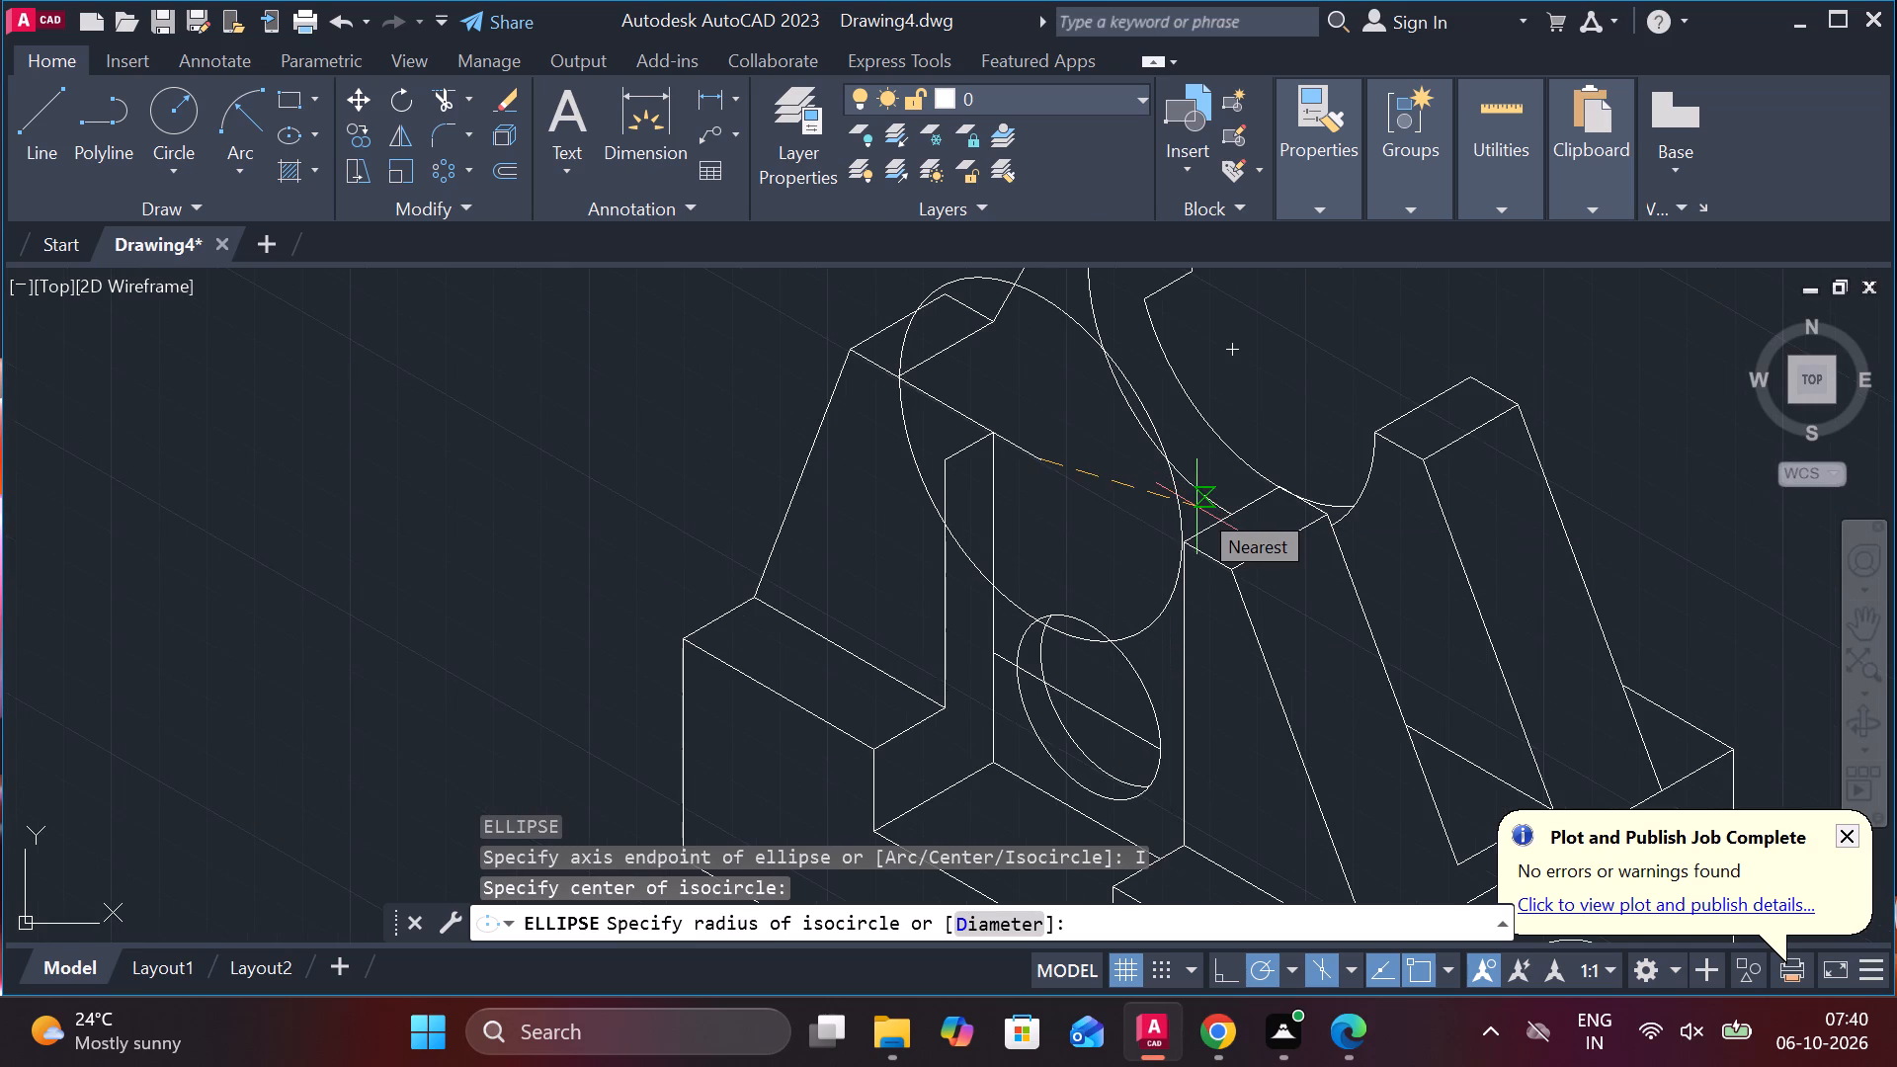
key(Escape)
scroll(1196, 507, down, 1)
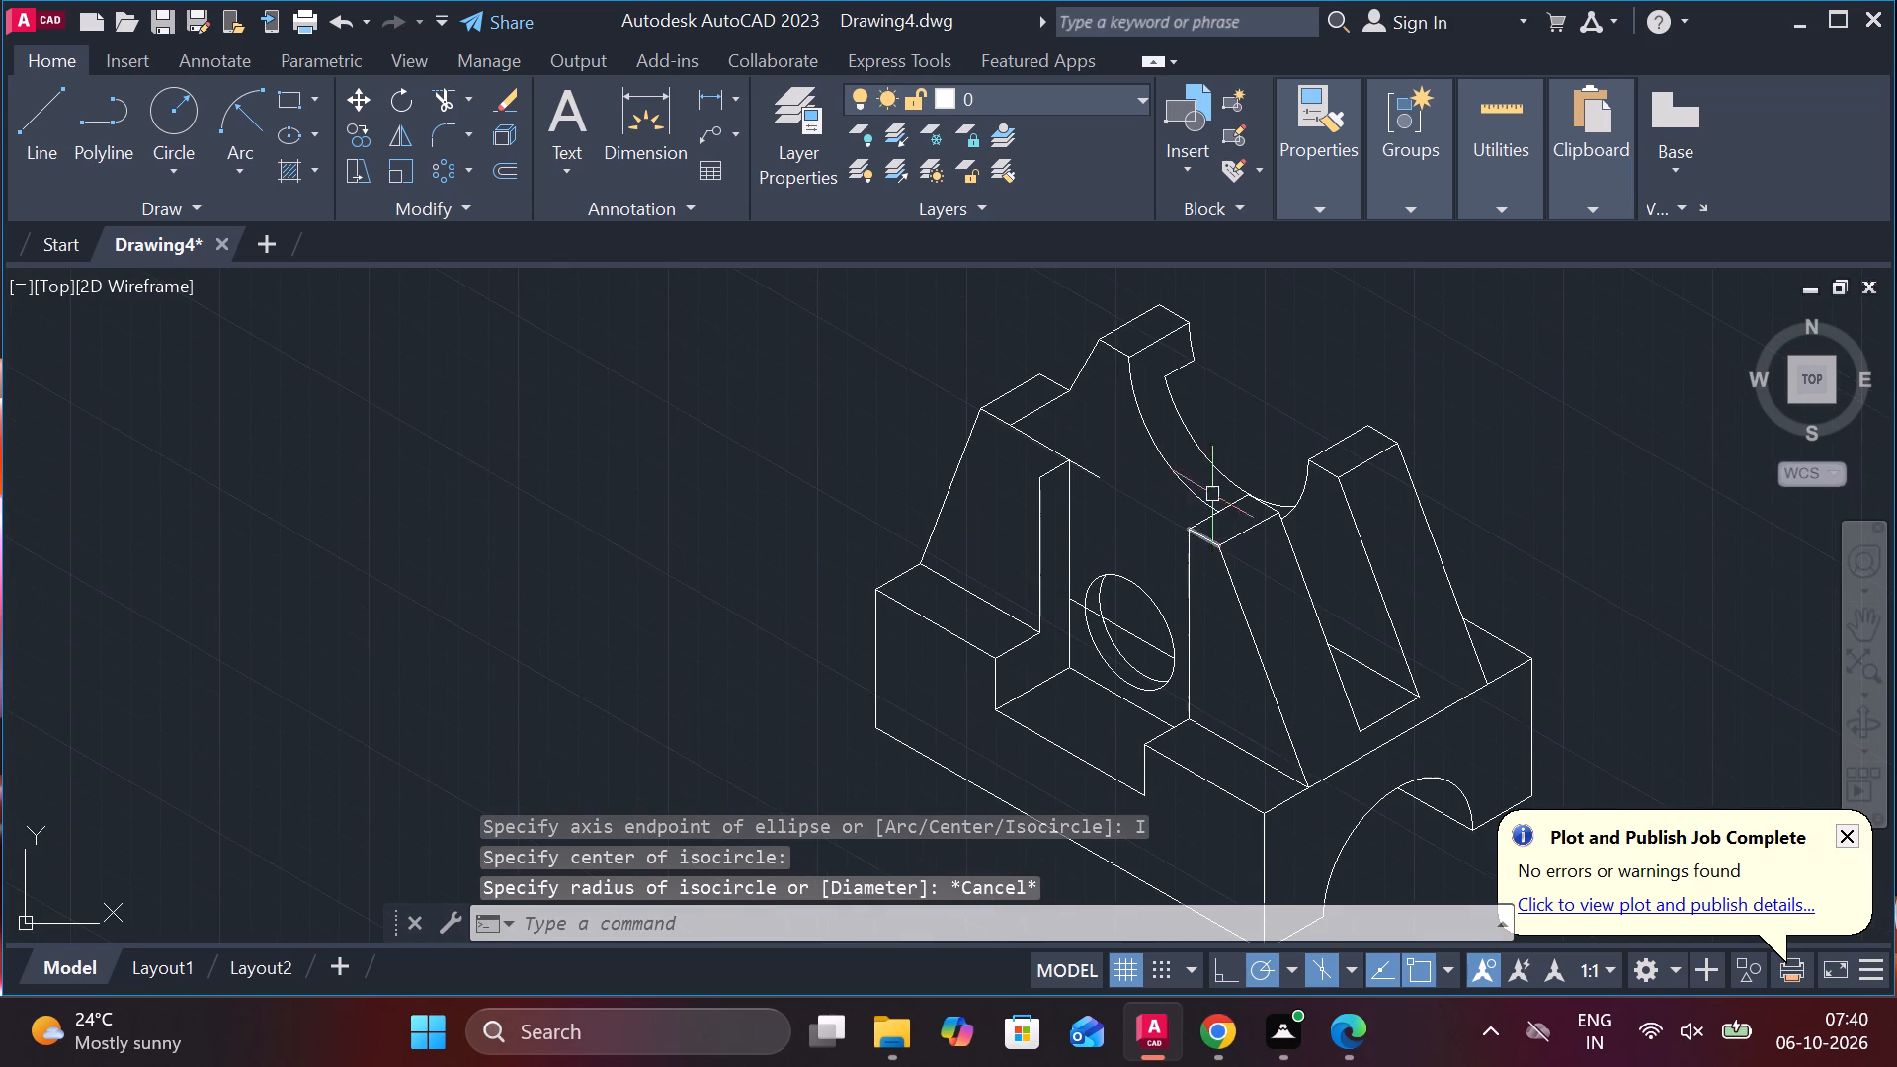
Copy the recess's front arc 40 units toward the front at 210°, using the arc's centre as base point.
click(1174, 477)
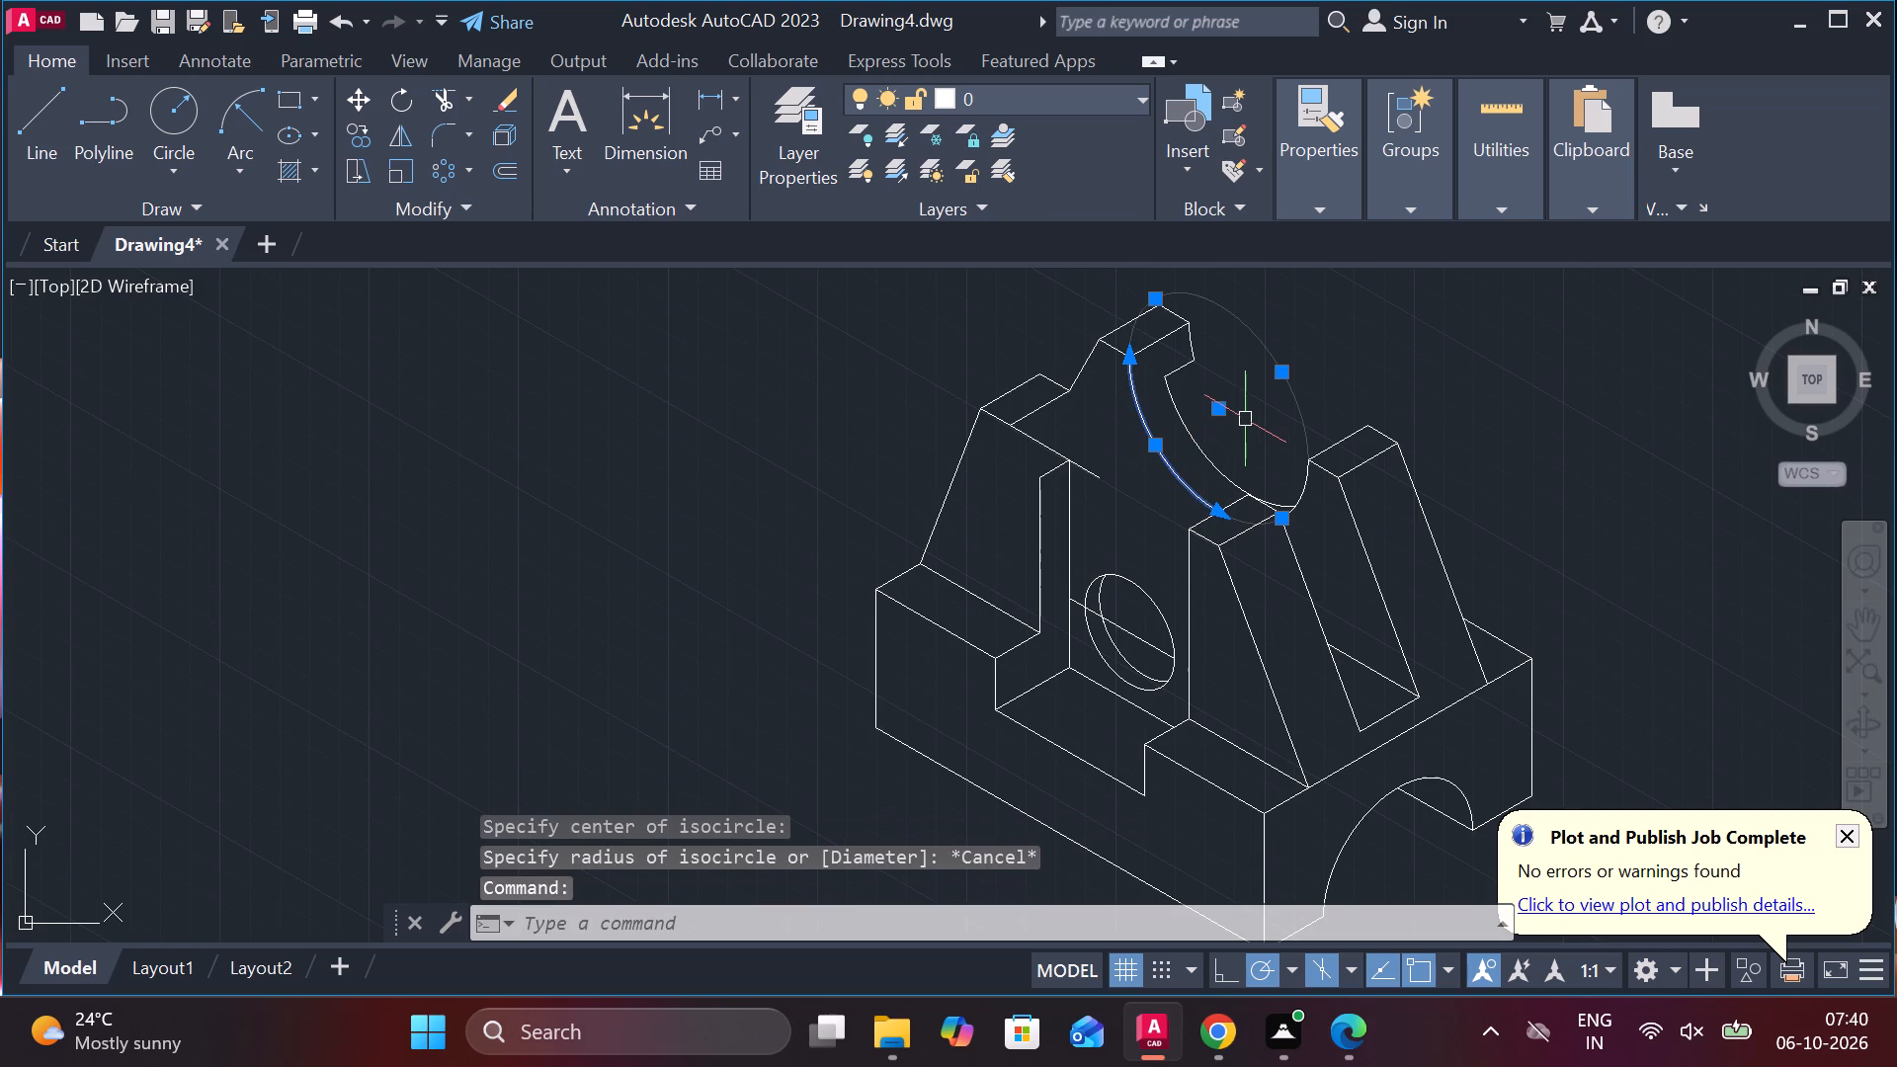
text(CO)
key(Return)
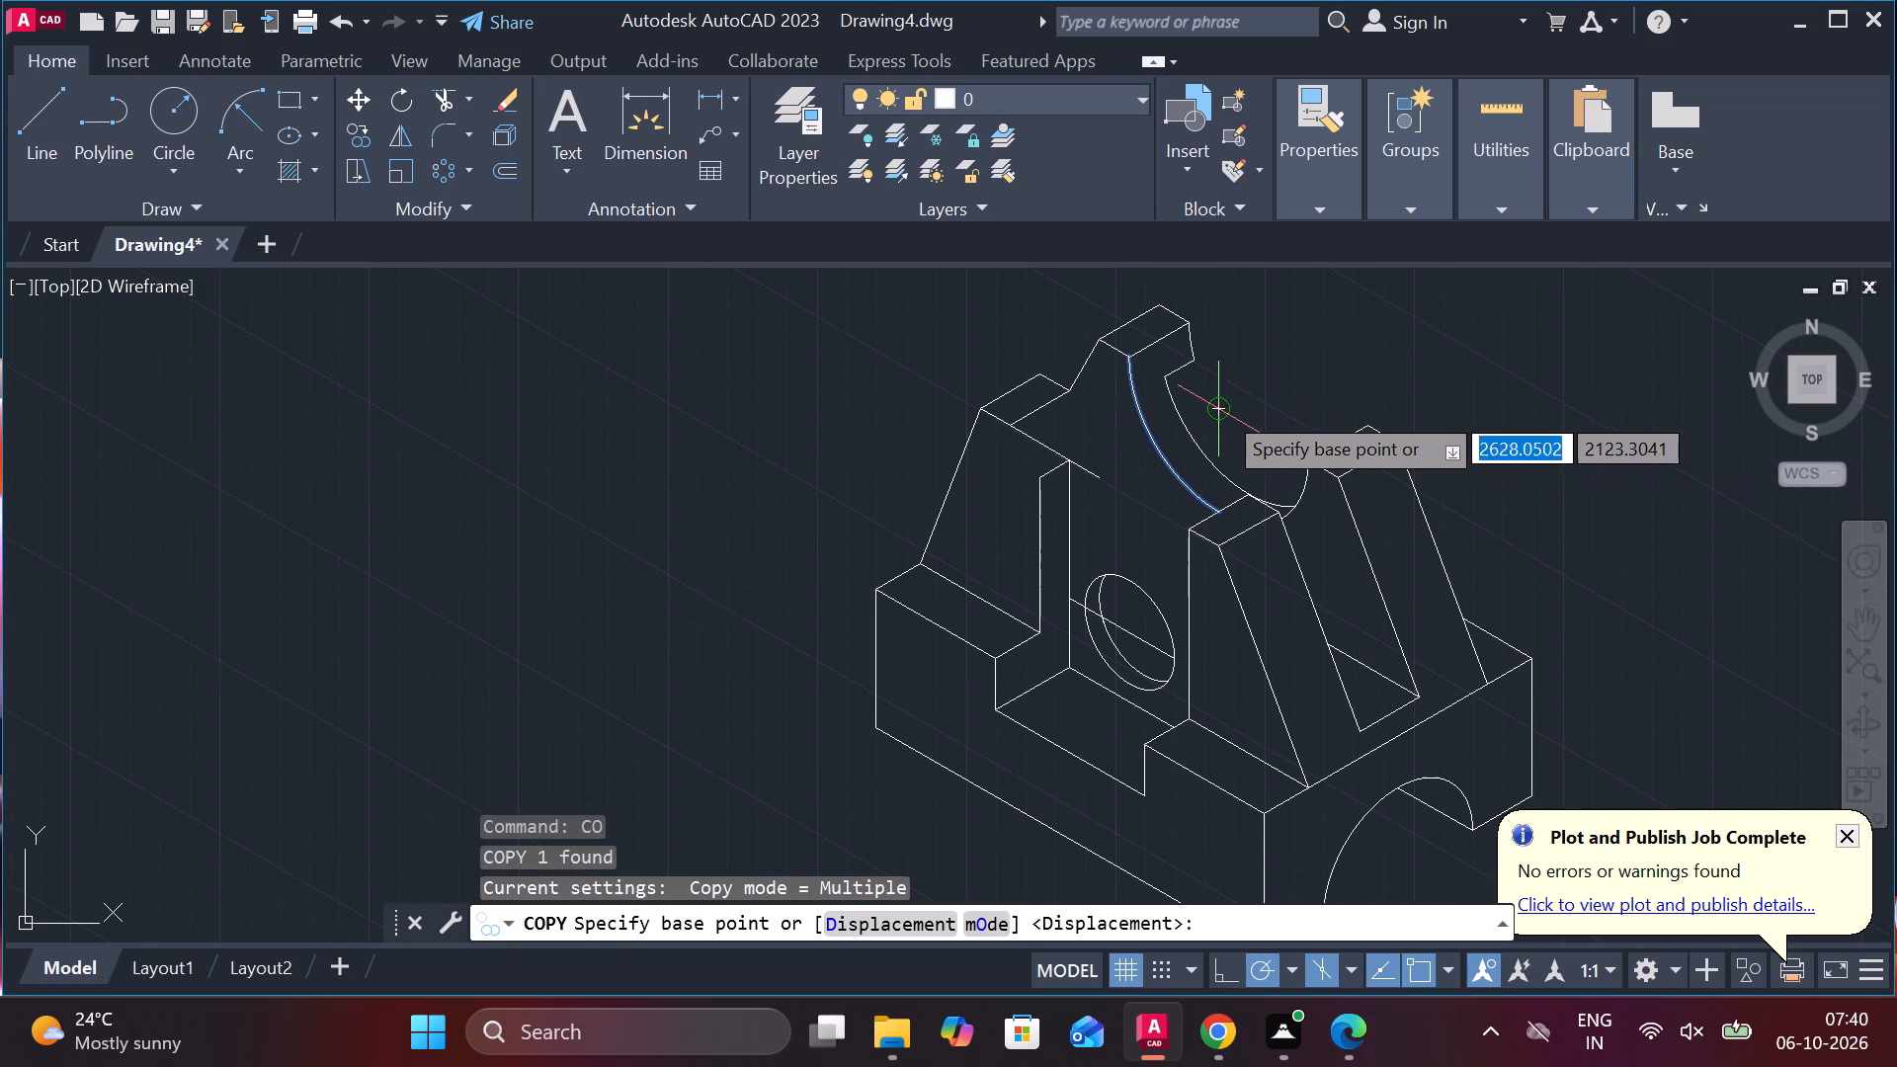
click(1221, 409)
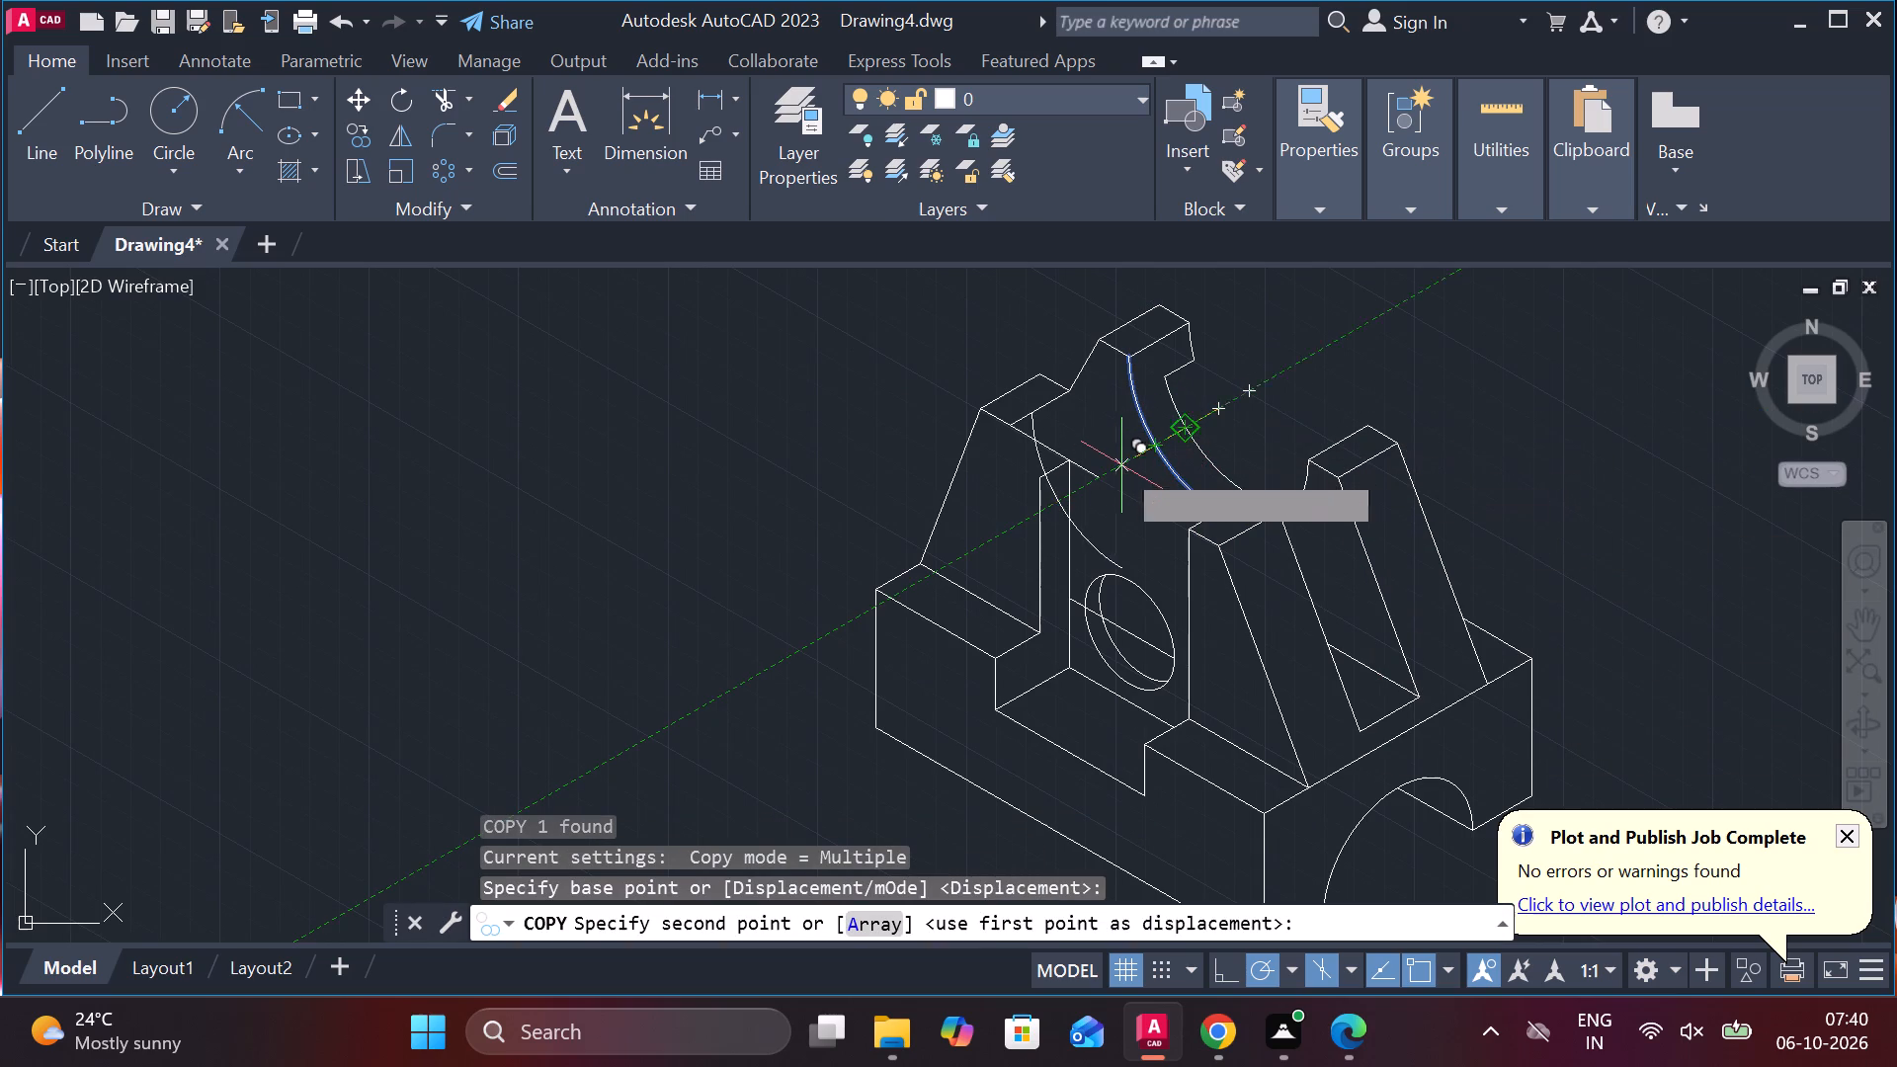
scroll(1136, 463, up, 2)
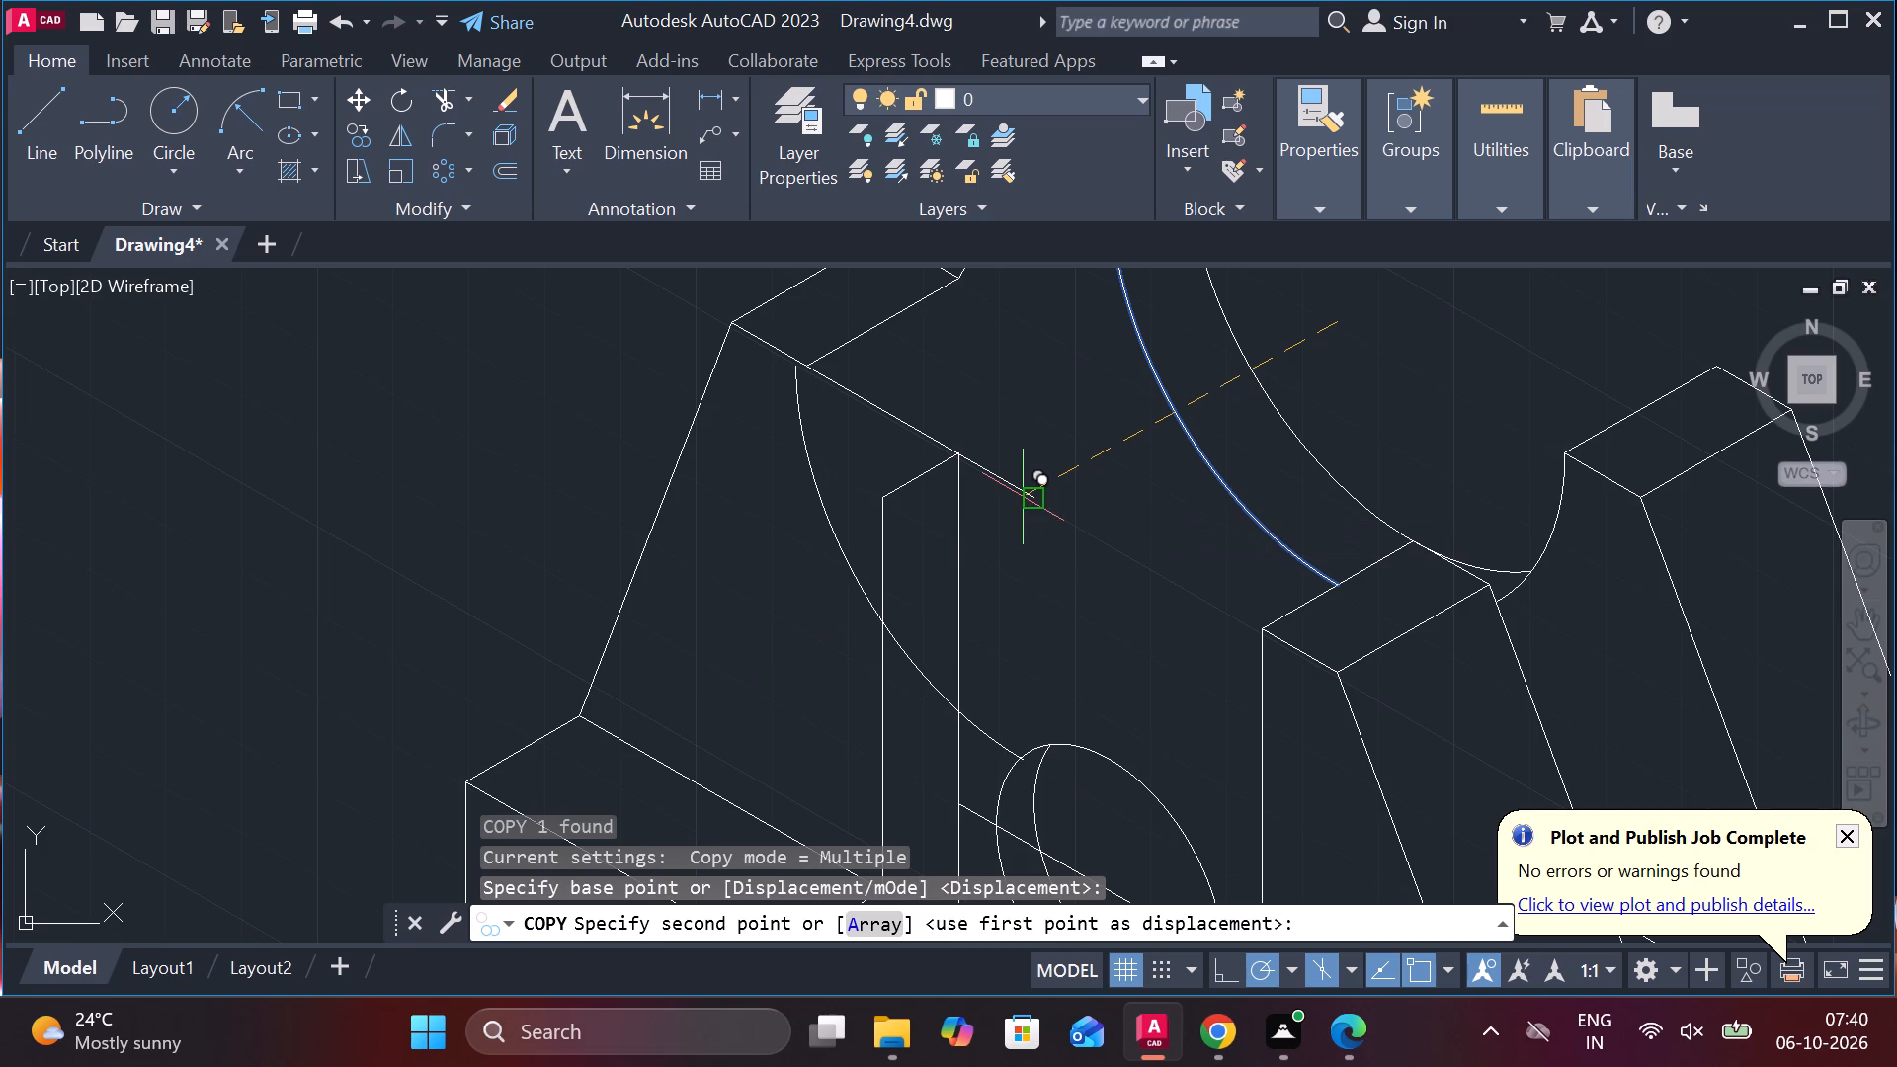
text(40)
key(Return)
scroll(1176, 568, down, 1)
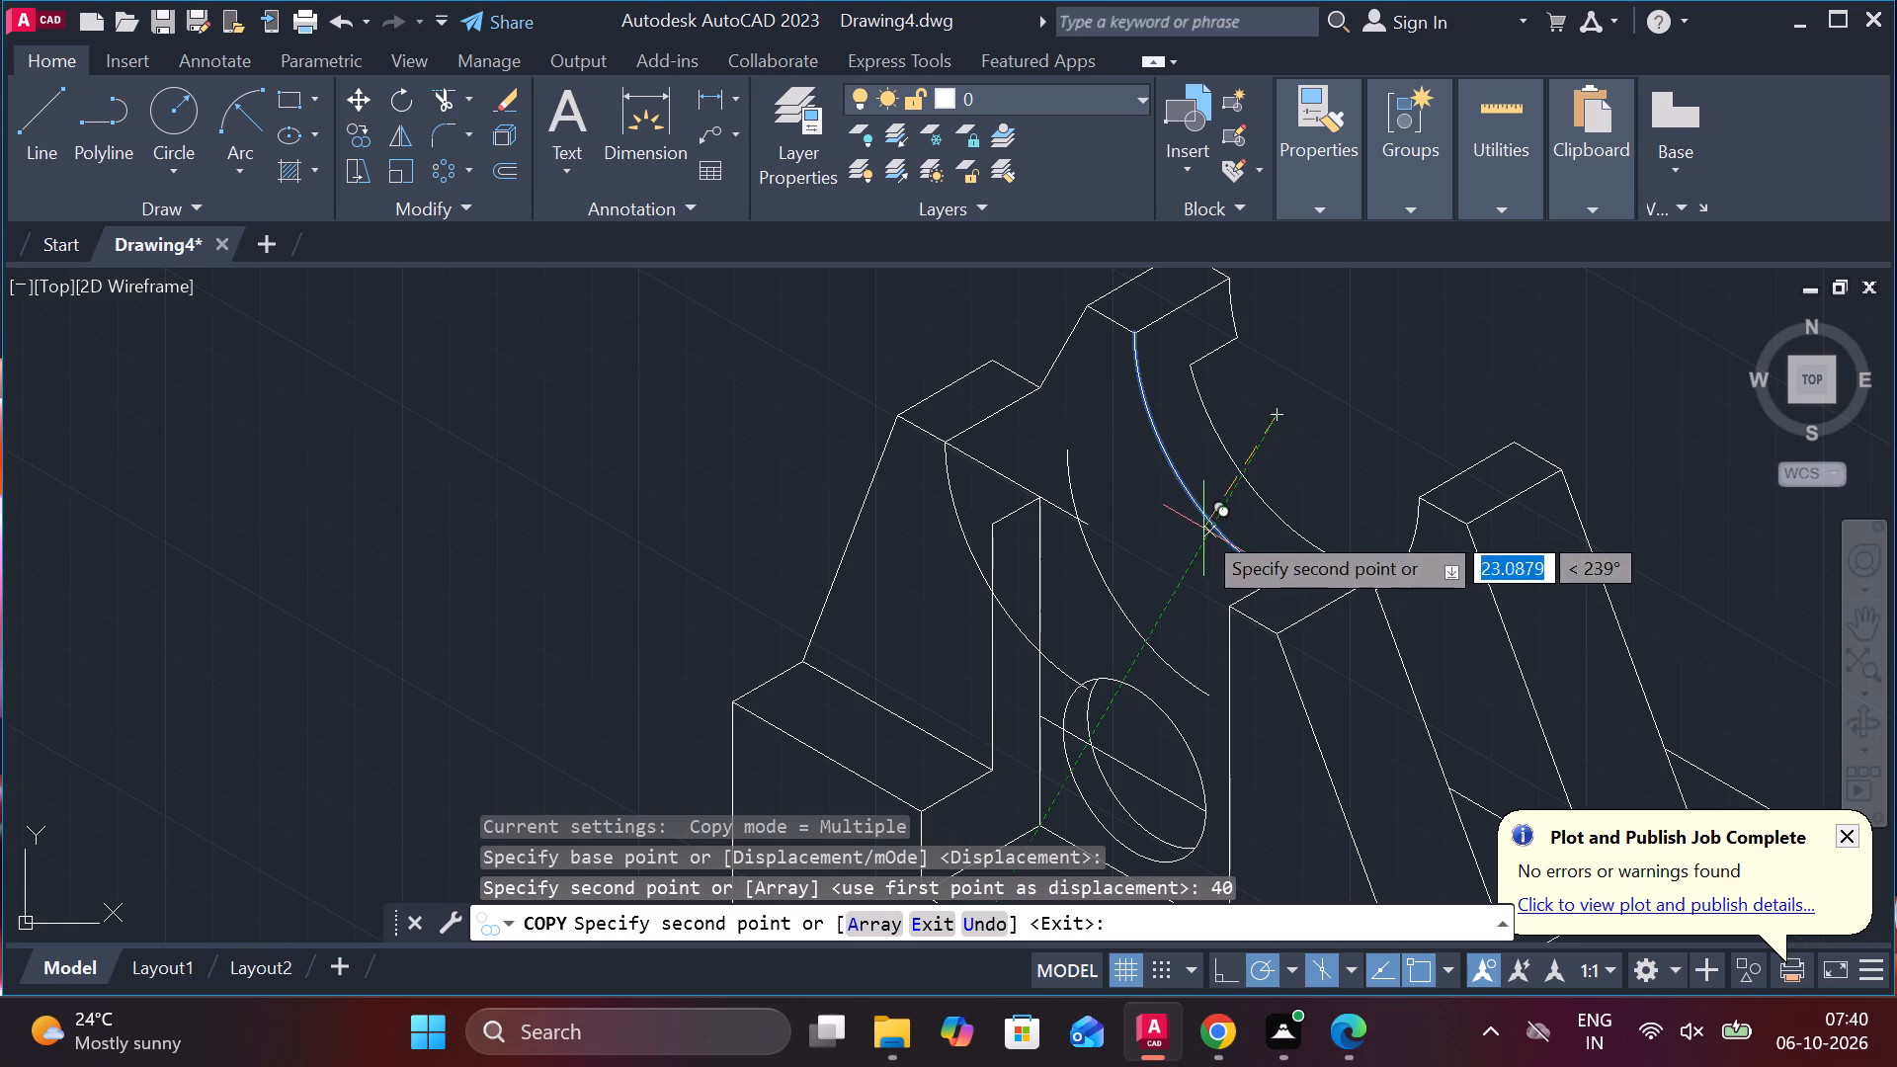
key(Escape)
Extend the copied front arc repeatedly past each boundary around its ellipse until it forms an almost complete isocircle.
text(EX)
key(Return)
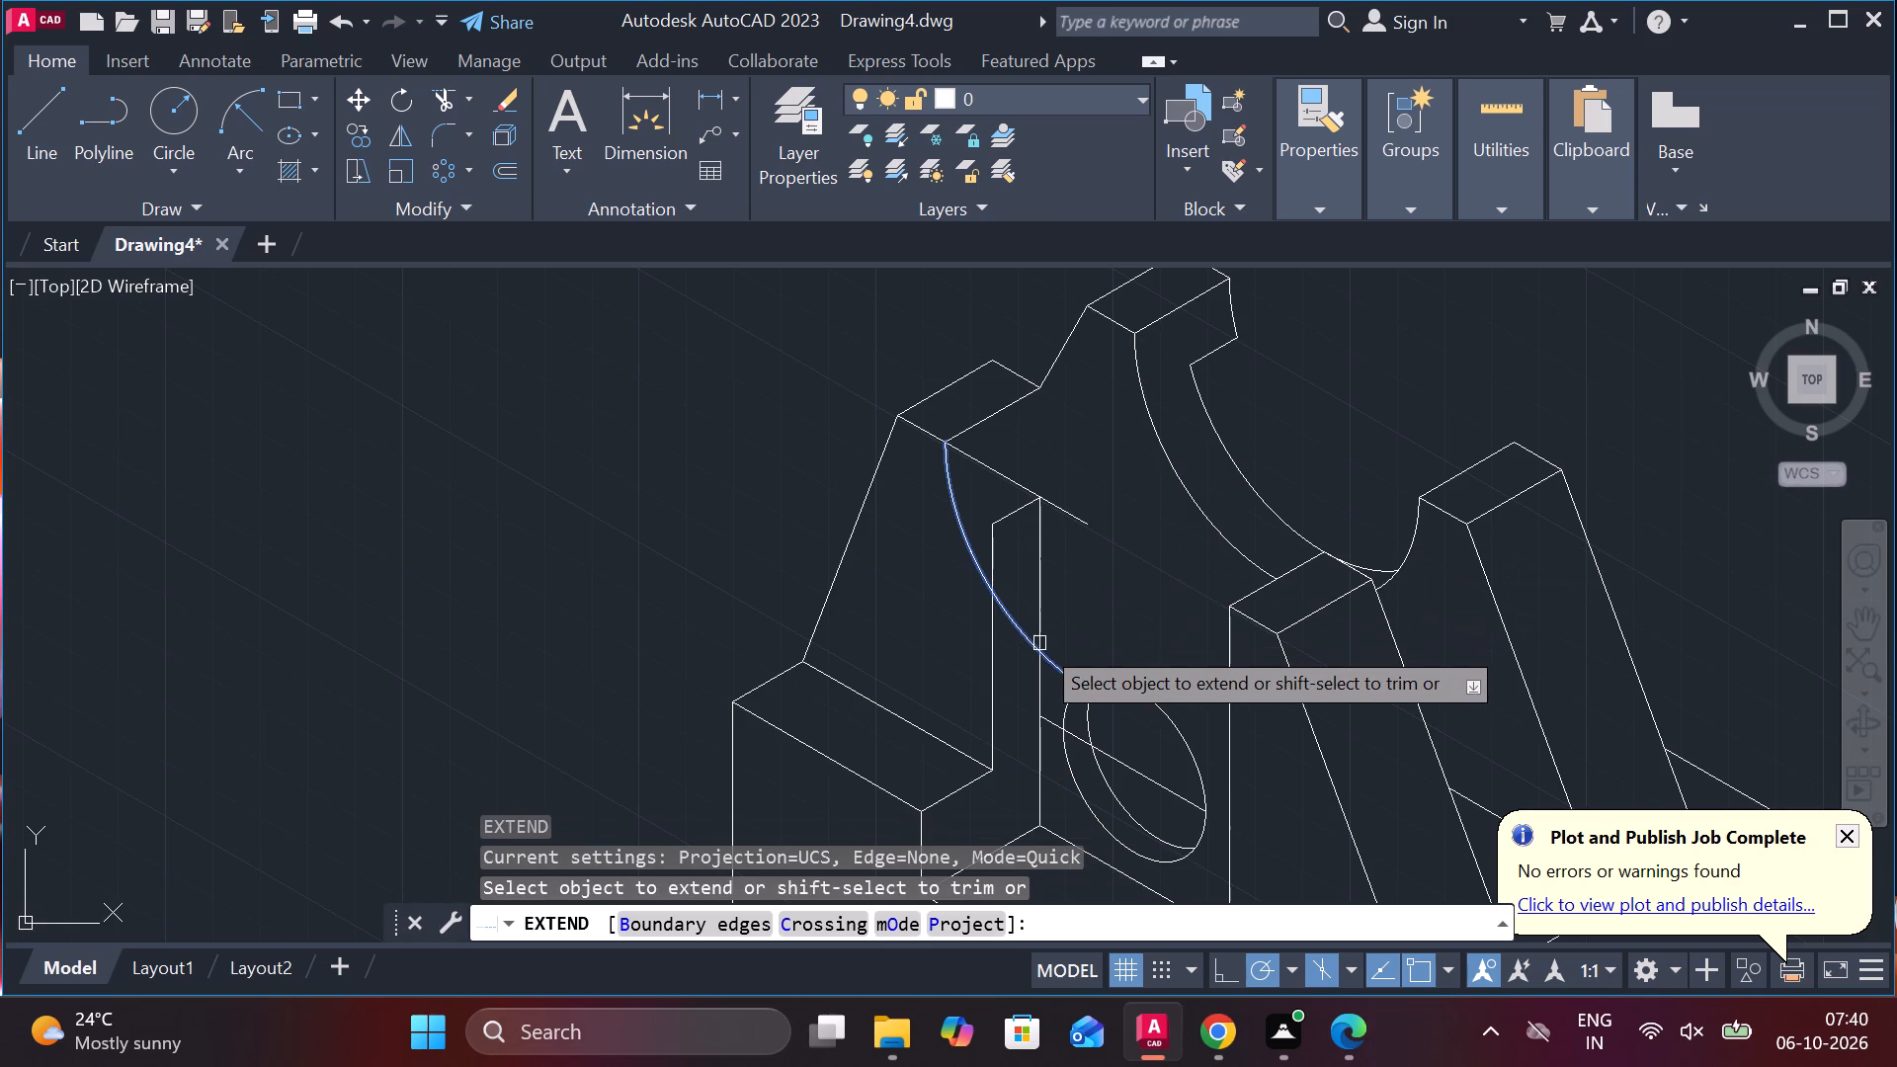
click(1023, 643)
click(1059, 670)
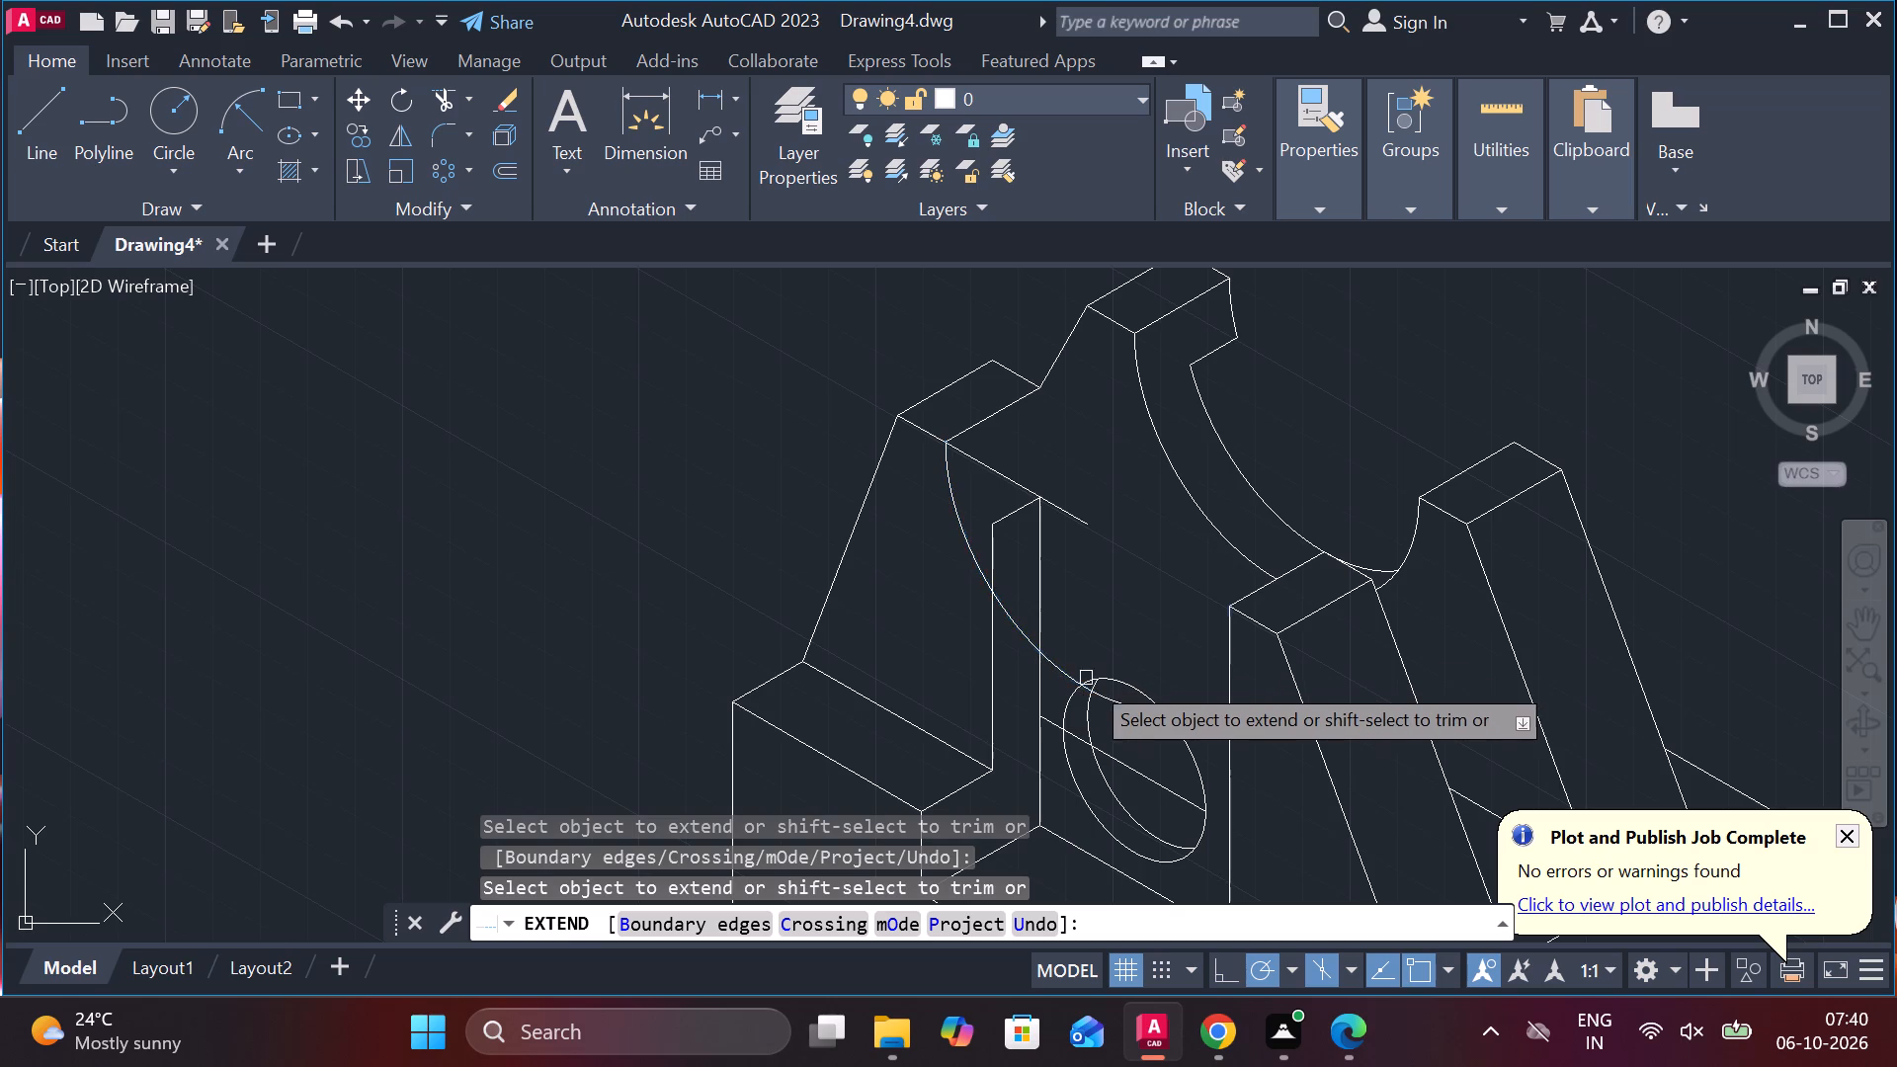
click(1137, 709)
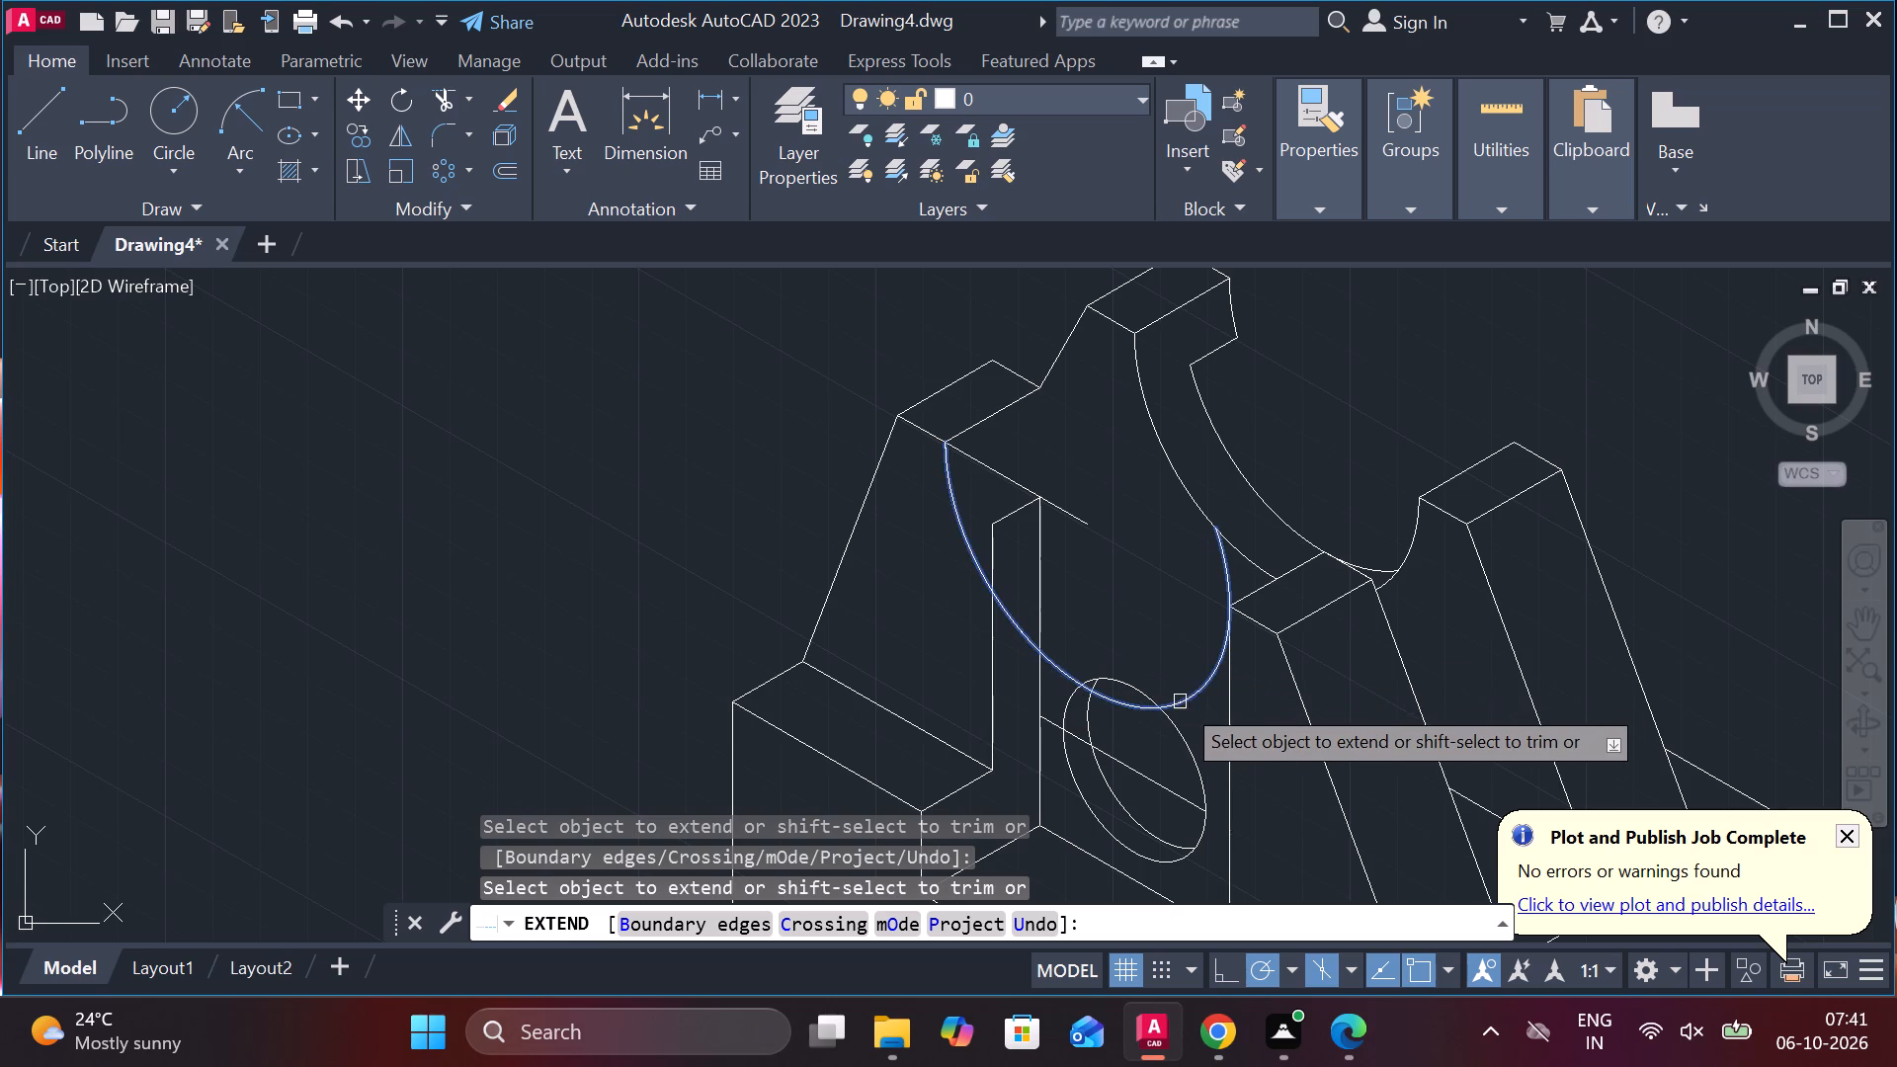
click(1190, 699)
click(1220, 571)
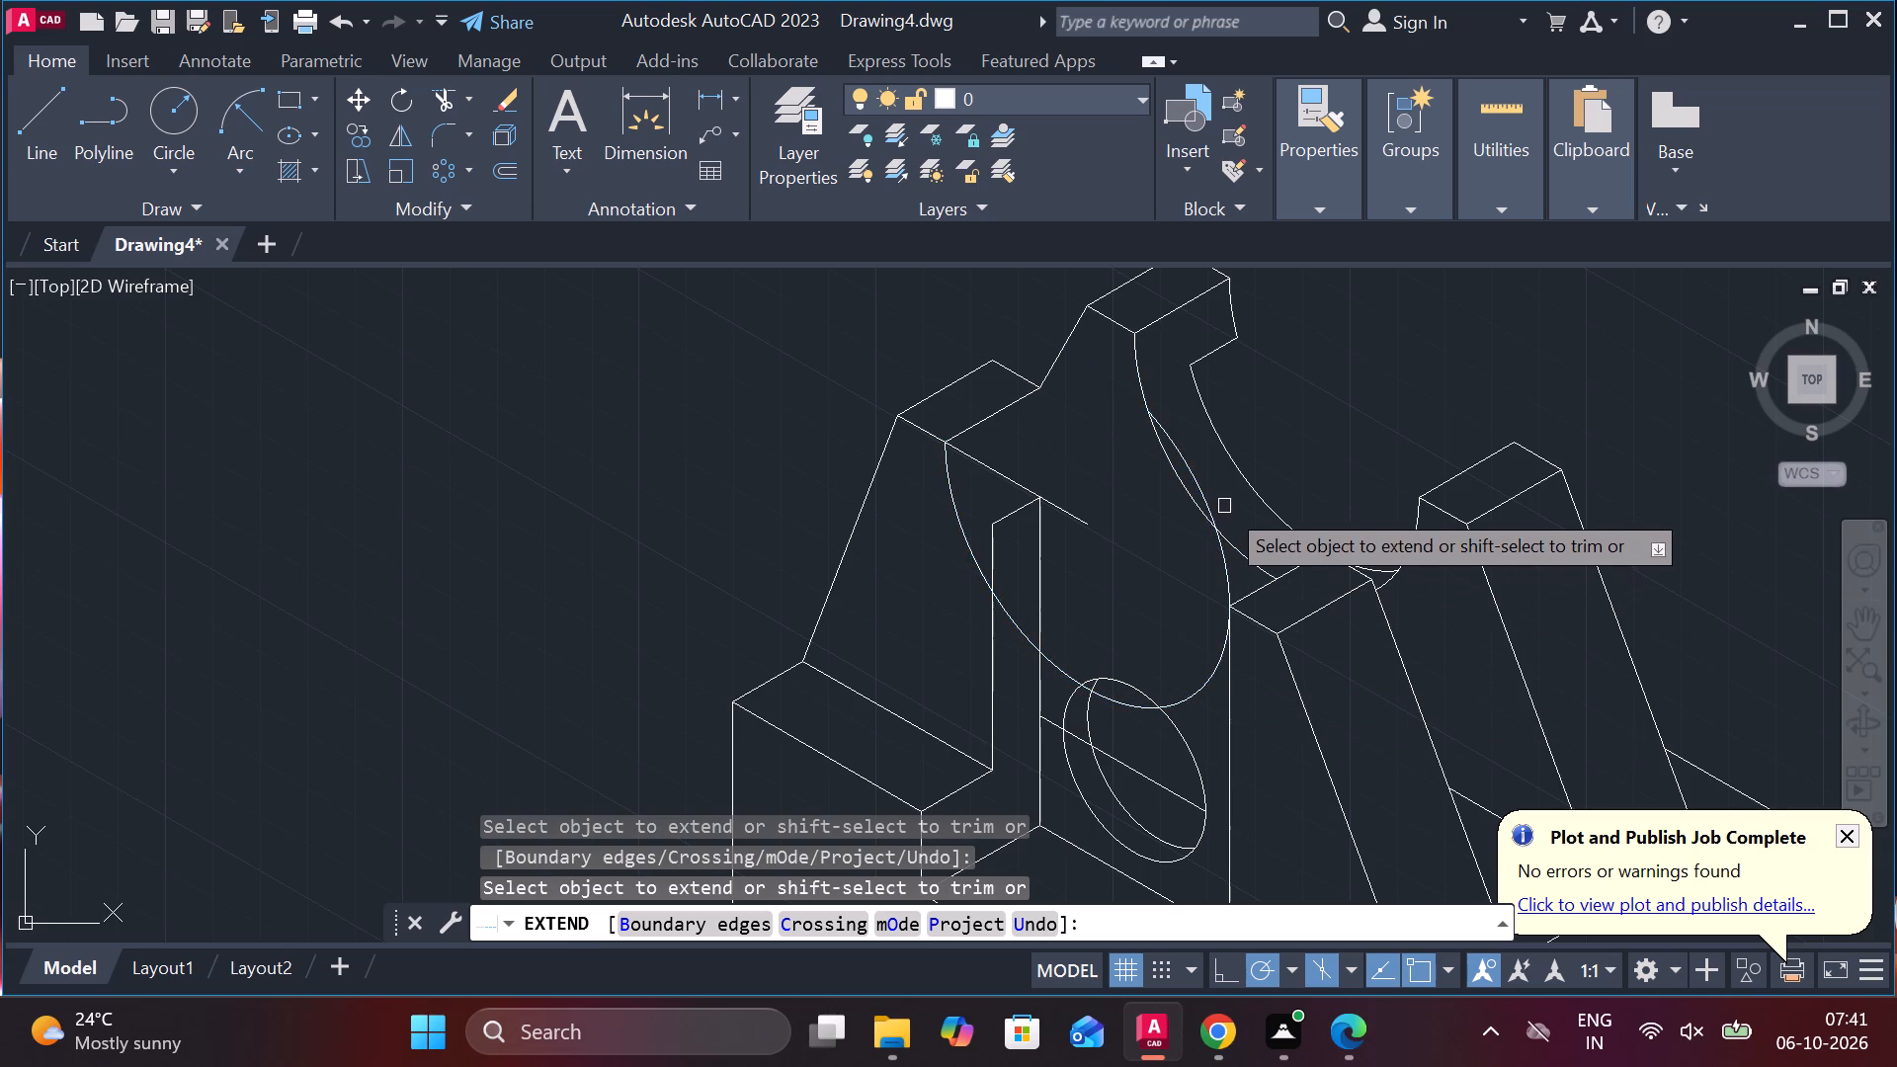
click(1202, 488)
click(1108, 380)
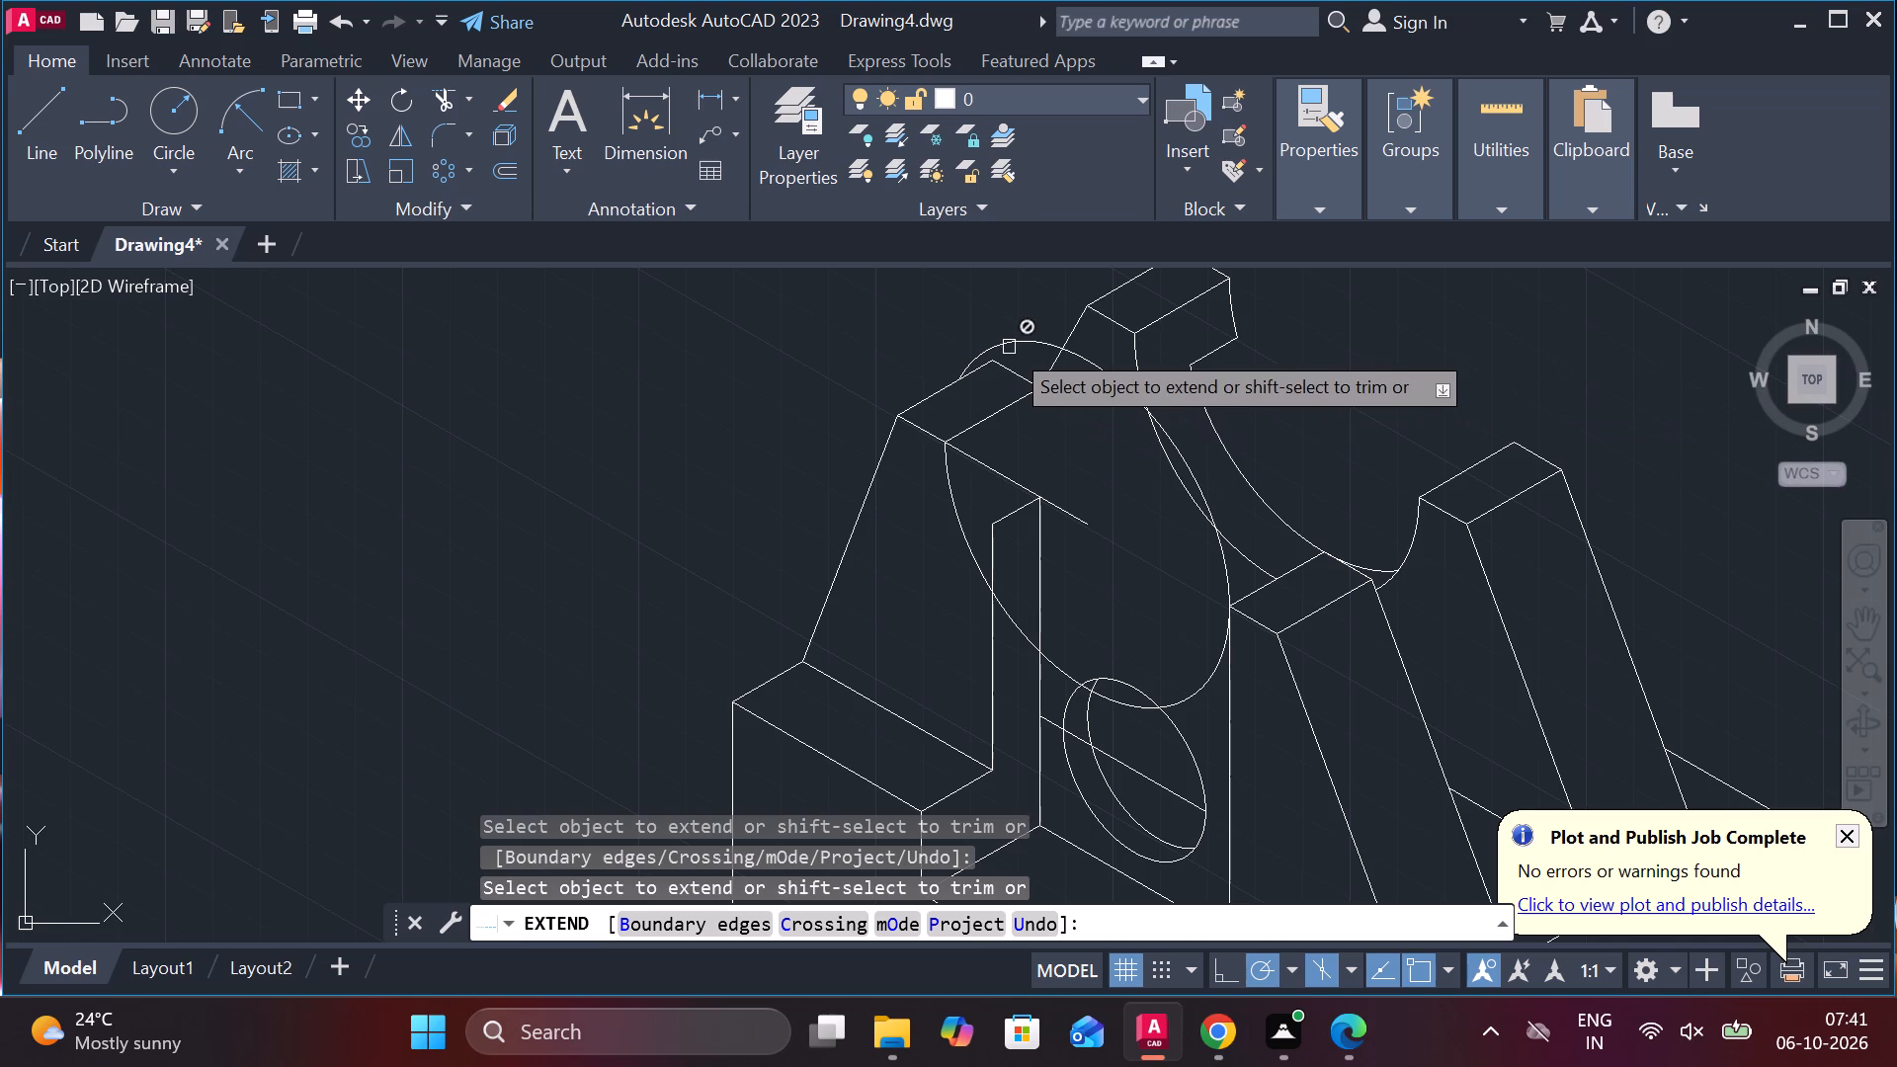
key(Escape)
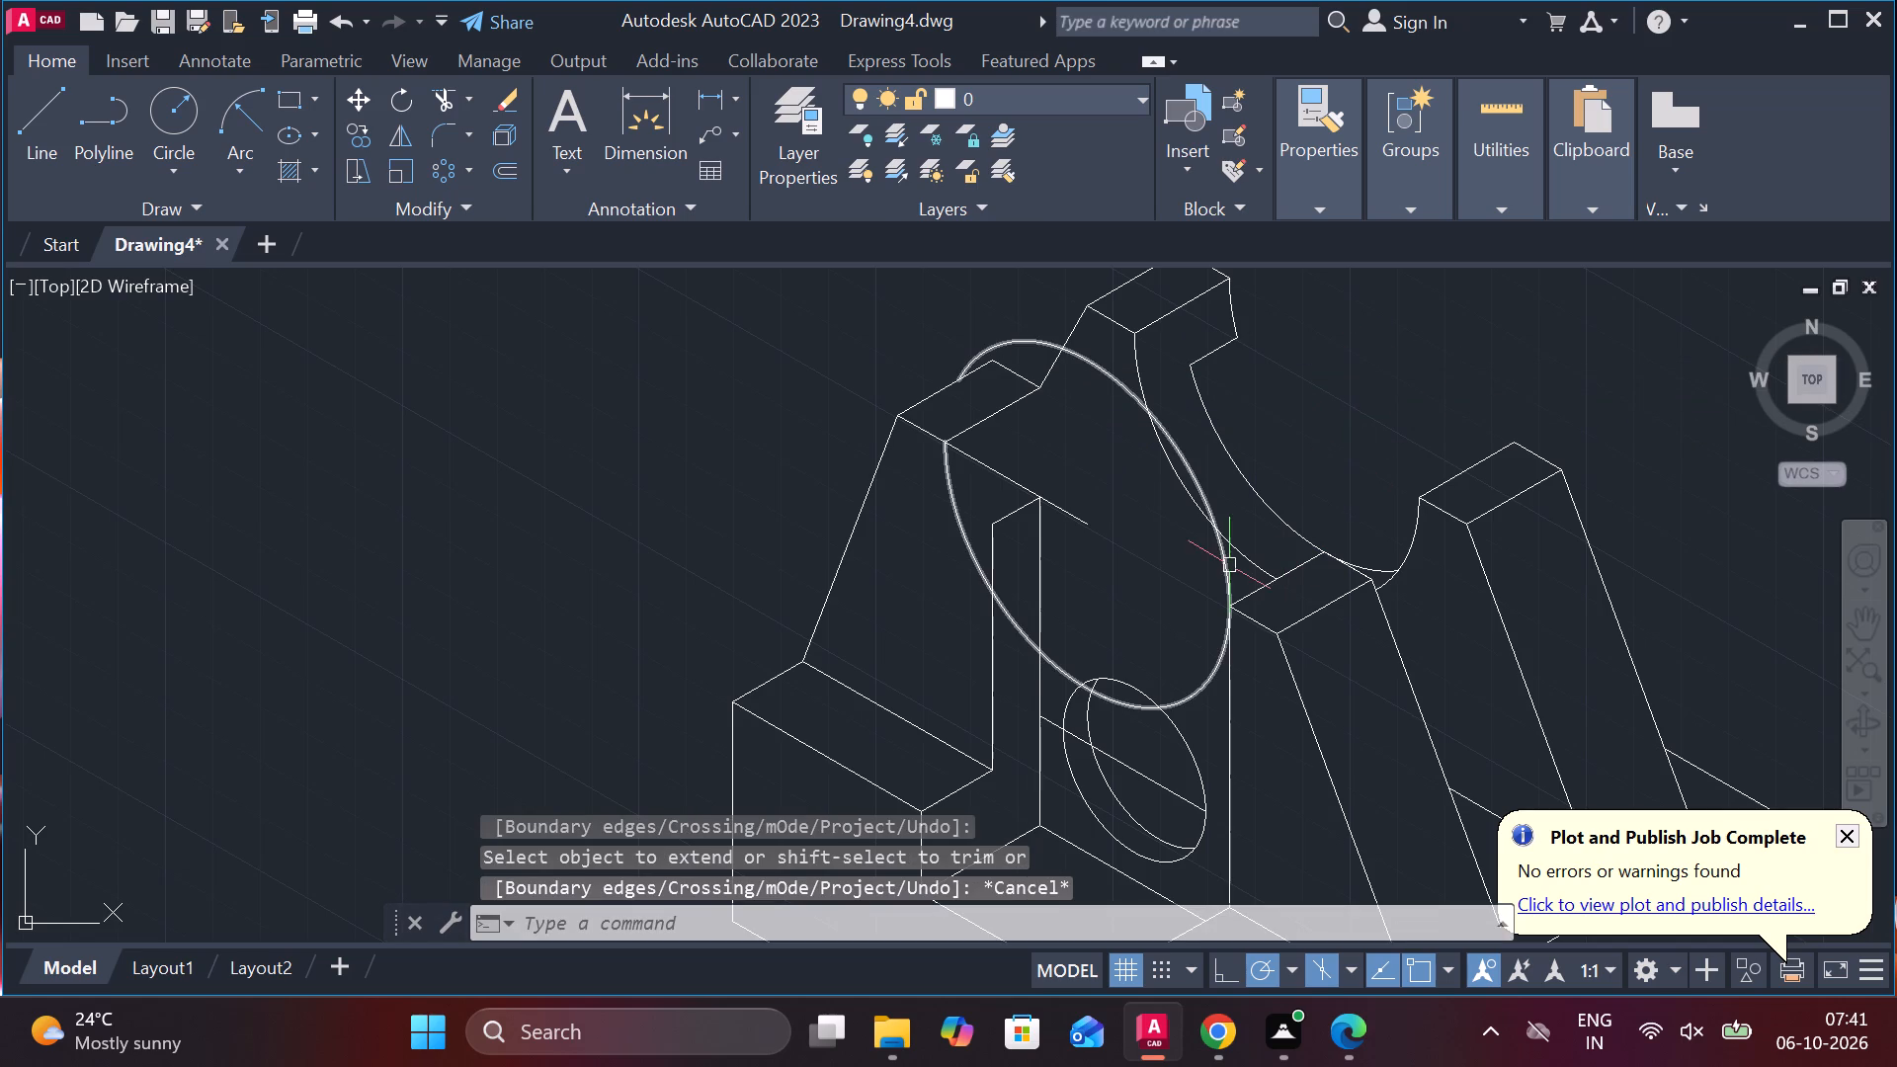
Copy the extended arc 10 and 20 units toward the back at 30°, using its centre as base point.
click(1229, 565)
text(CO)
key(Return)
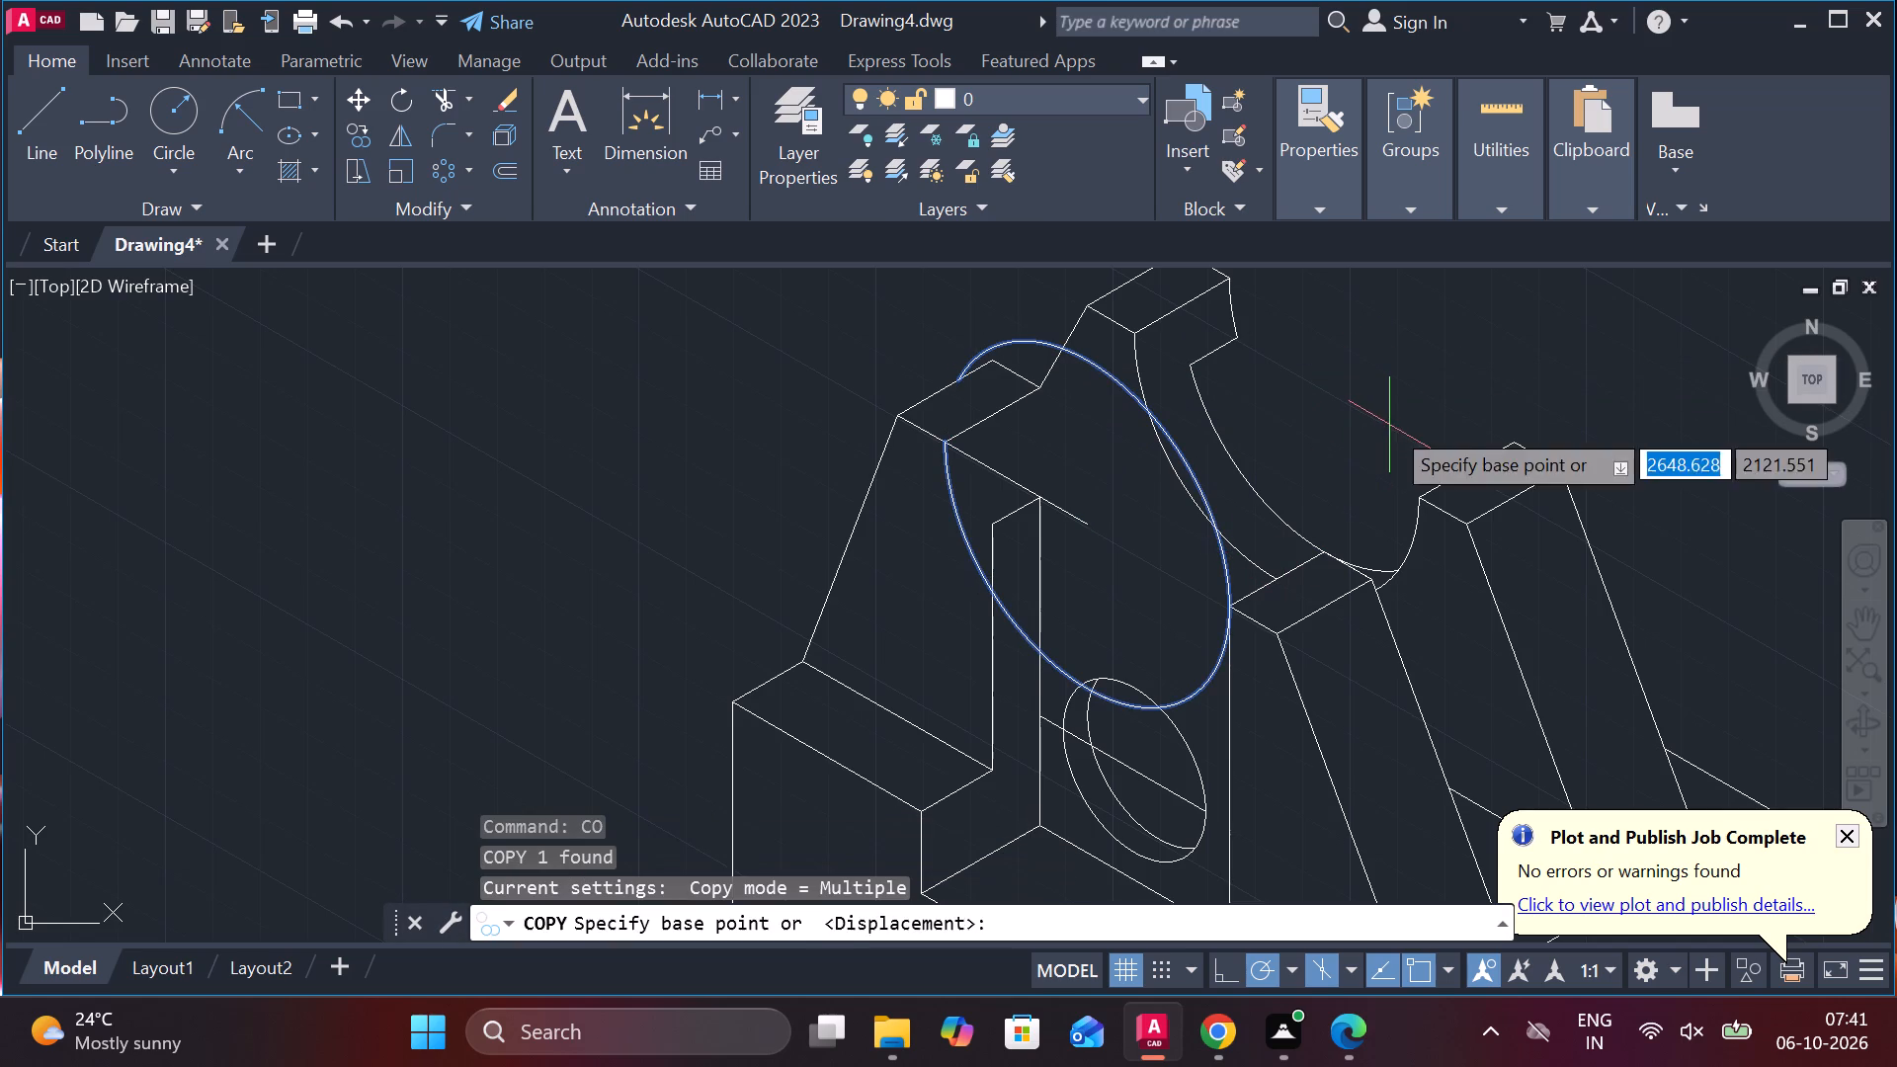
click(1089, 521)
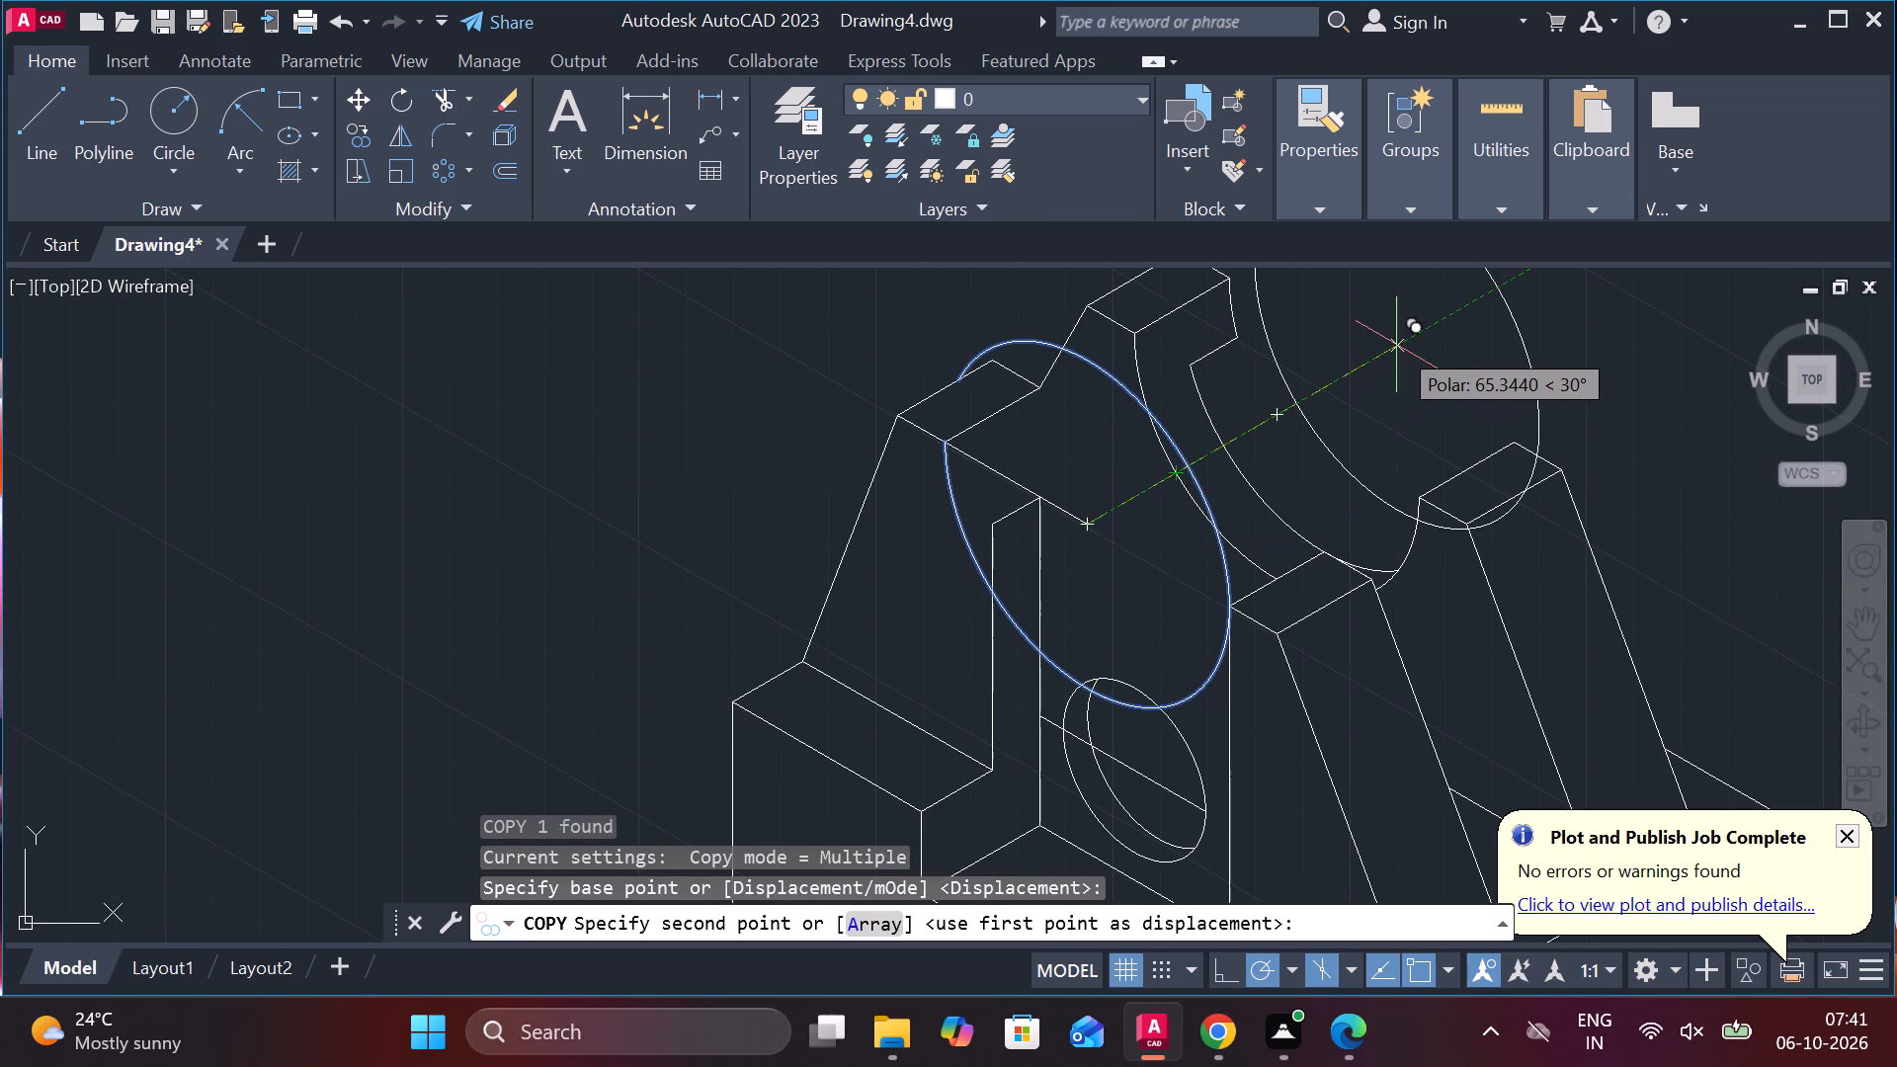
text(10)
key(Return)
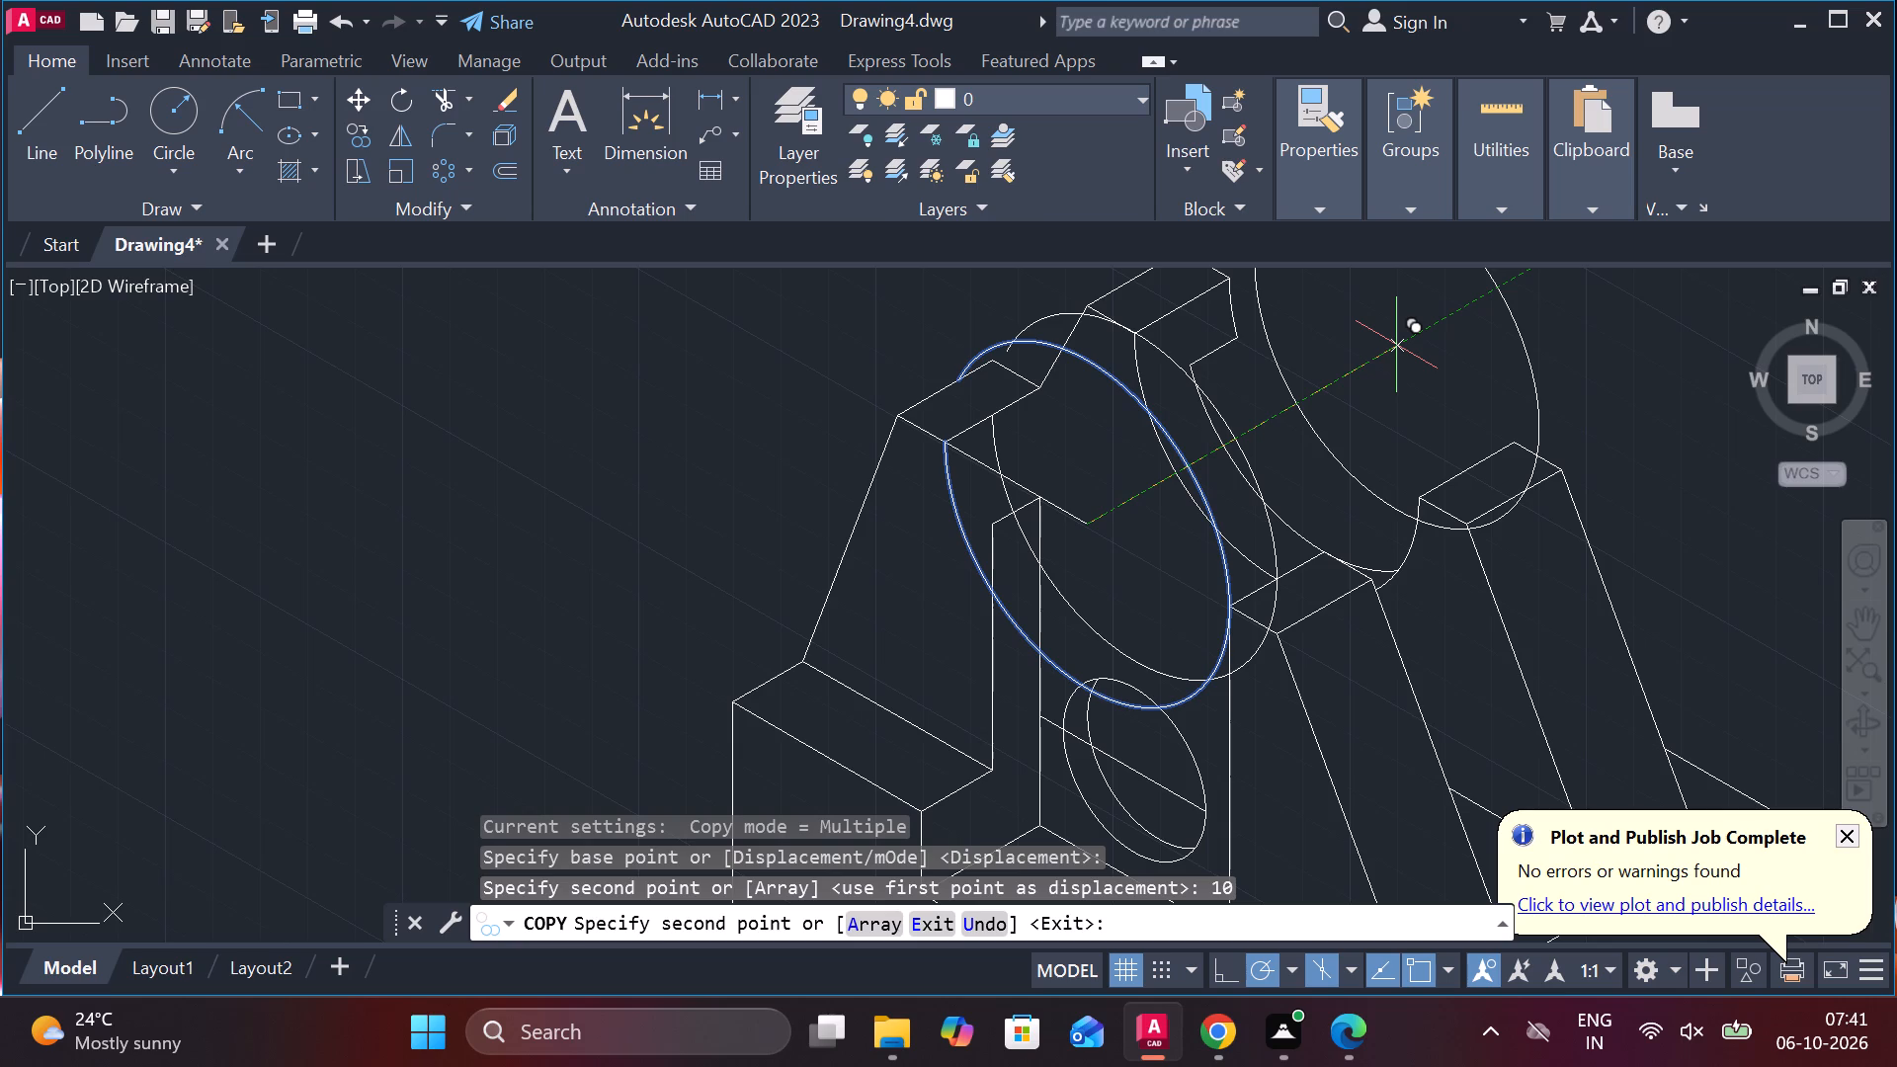
text(20)
key(Return)
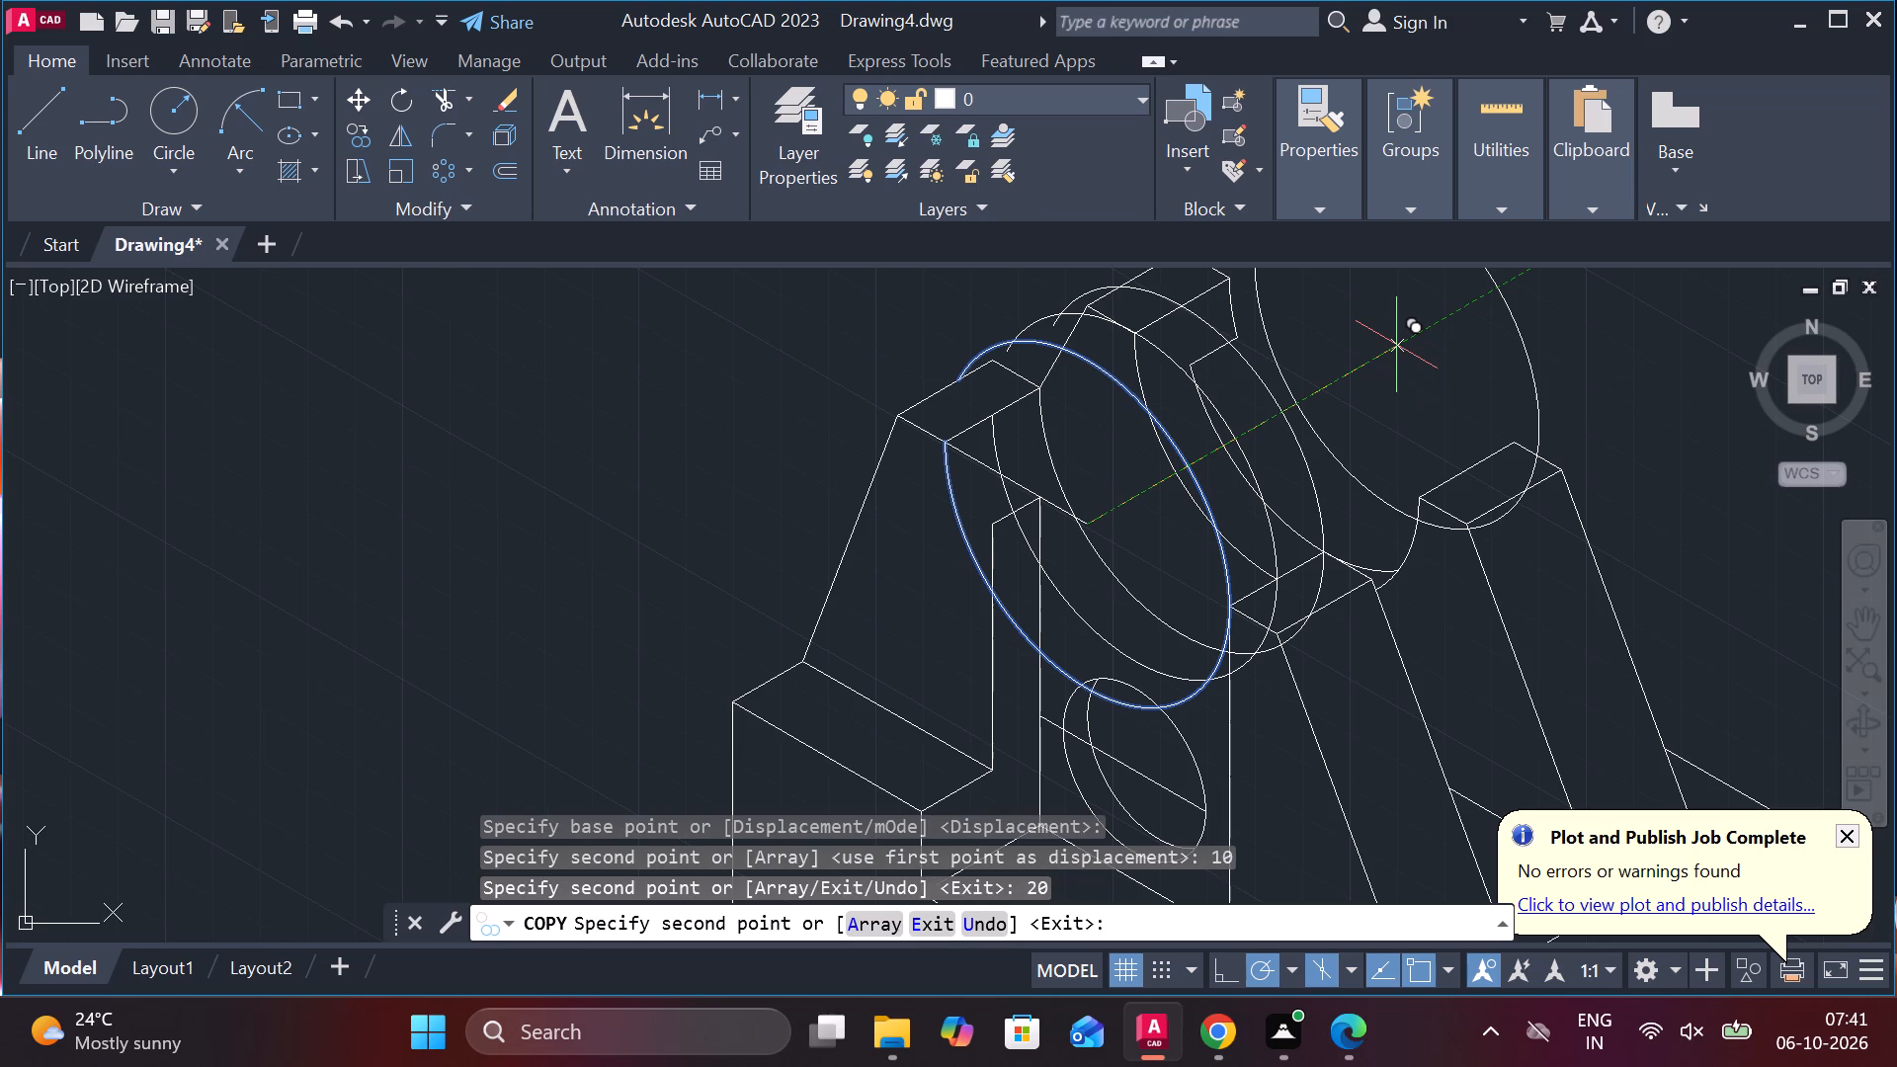
key(Escape)
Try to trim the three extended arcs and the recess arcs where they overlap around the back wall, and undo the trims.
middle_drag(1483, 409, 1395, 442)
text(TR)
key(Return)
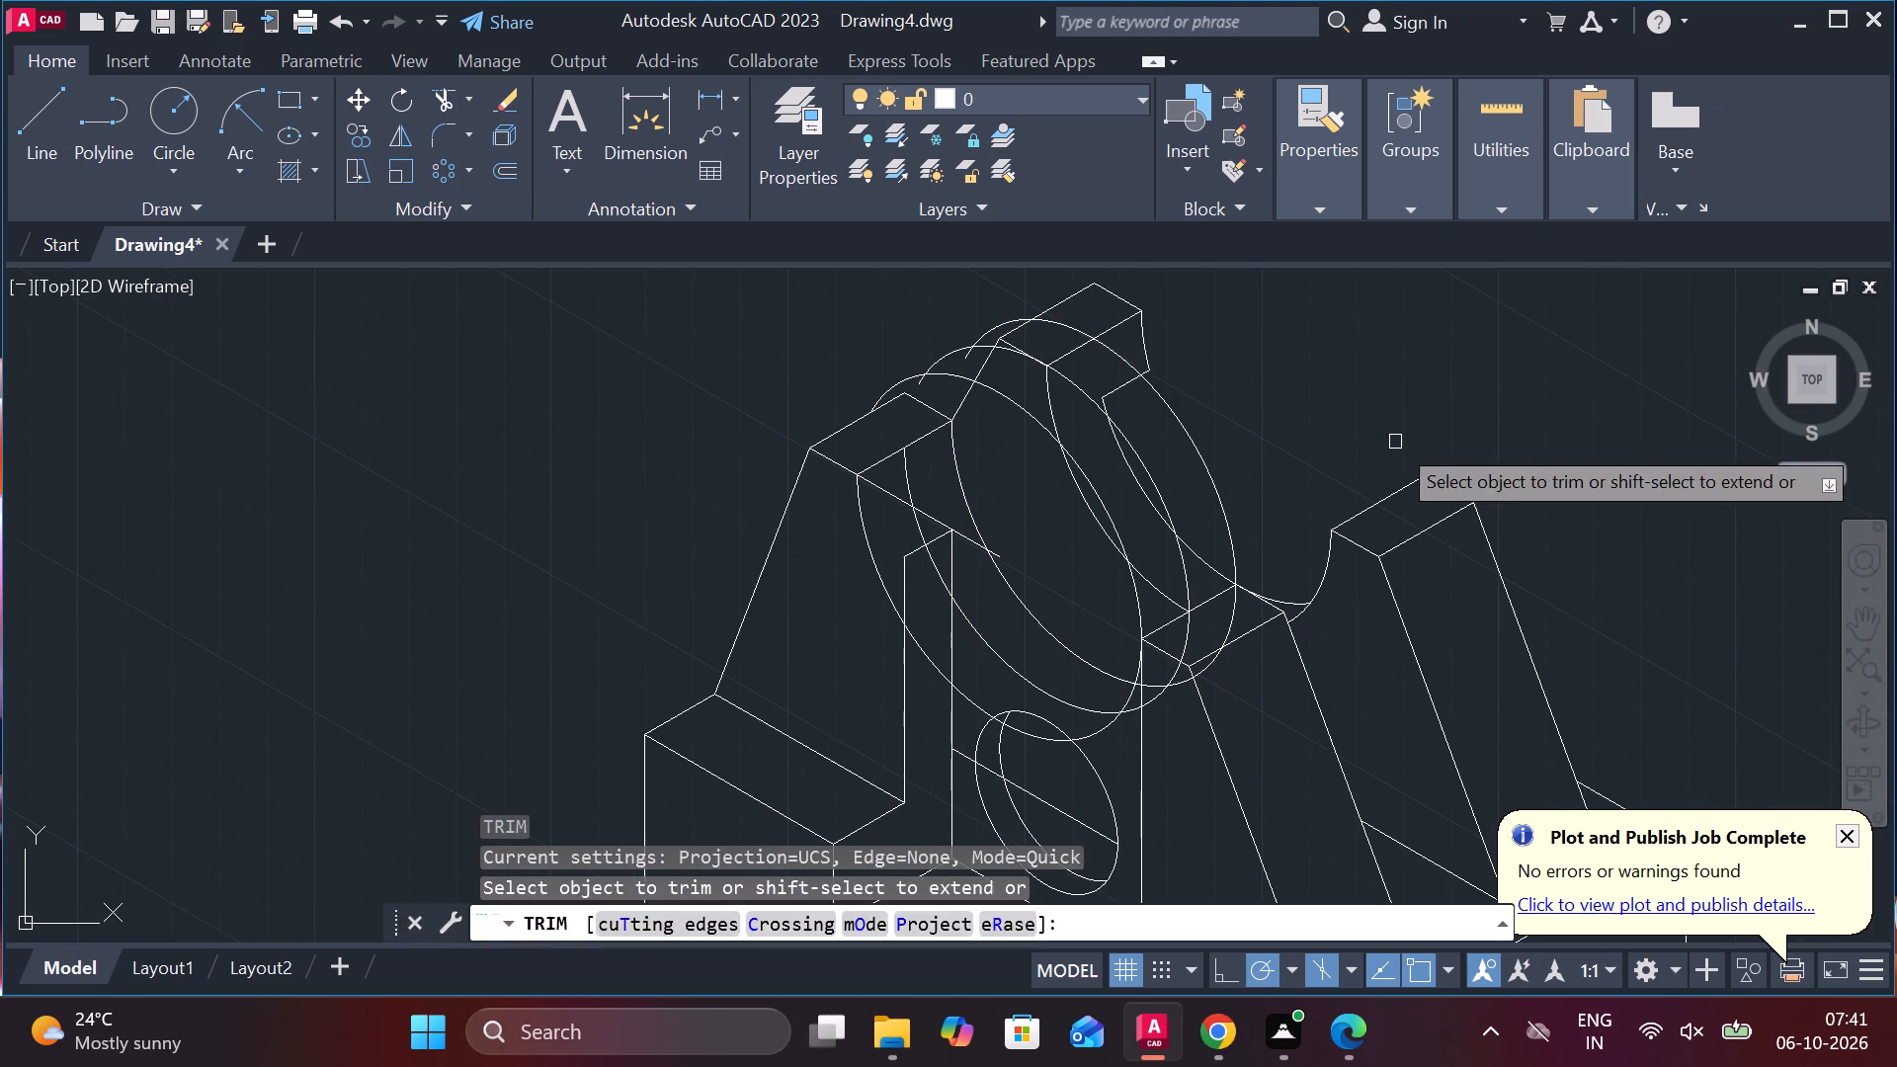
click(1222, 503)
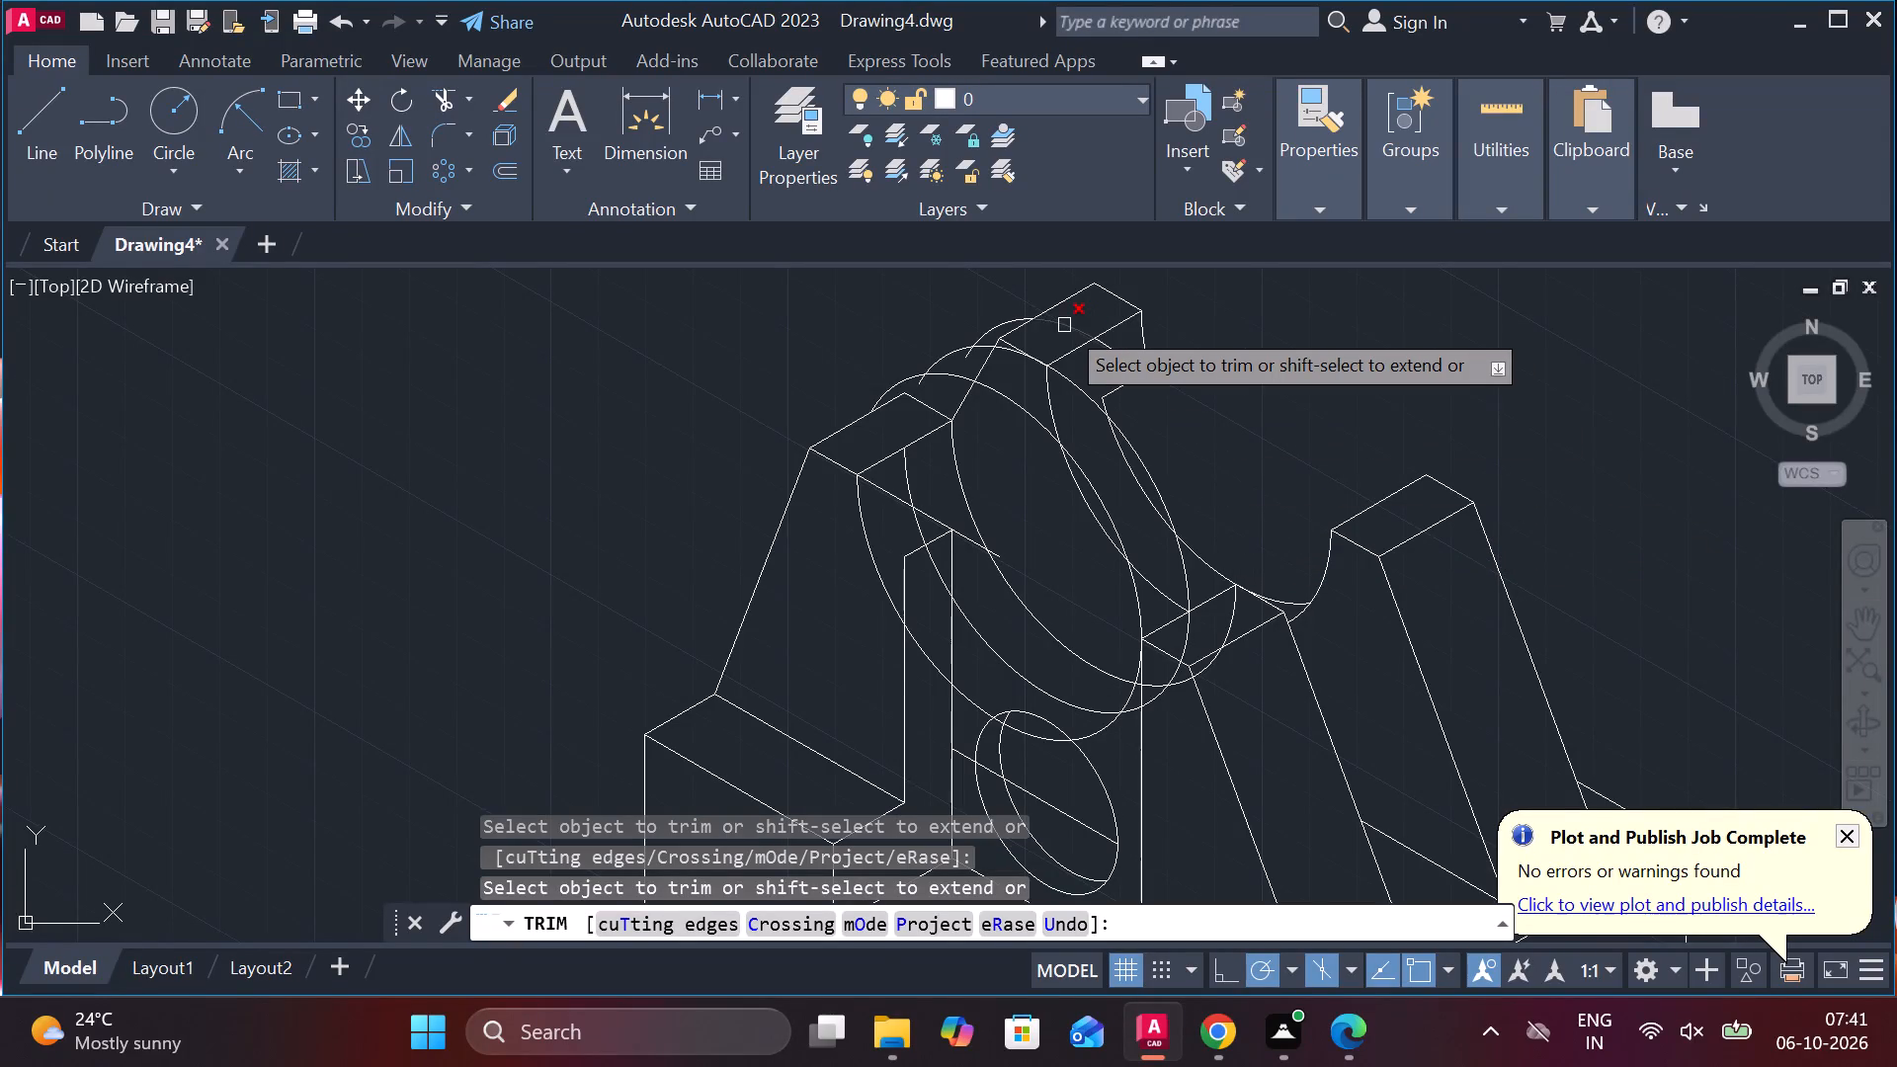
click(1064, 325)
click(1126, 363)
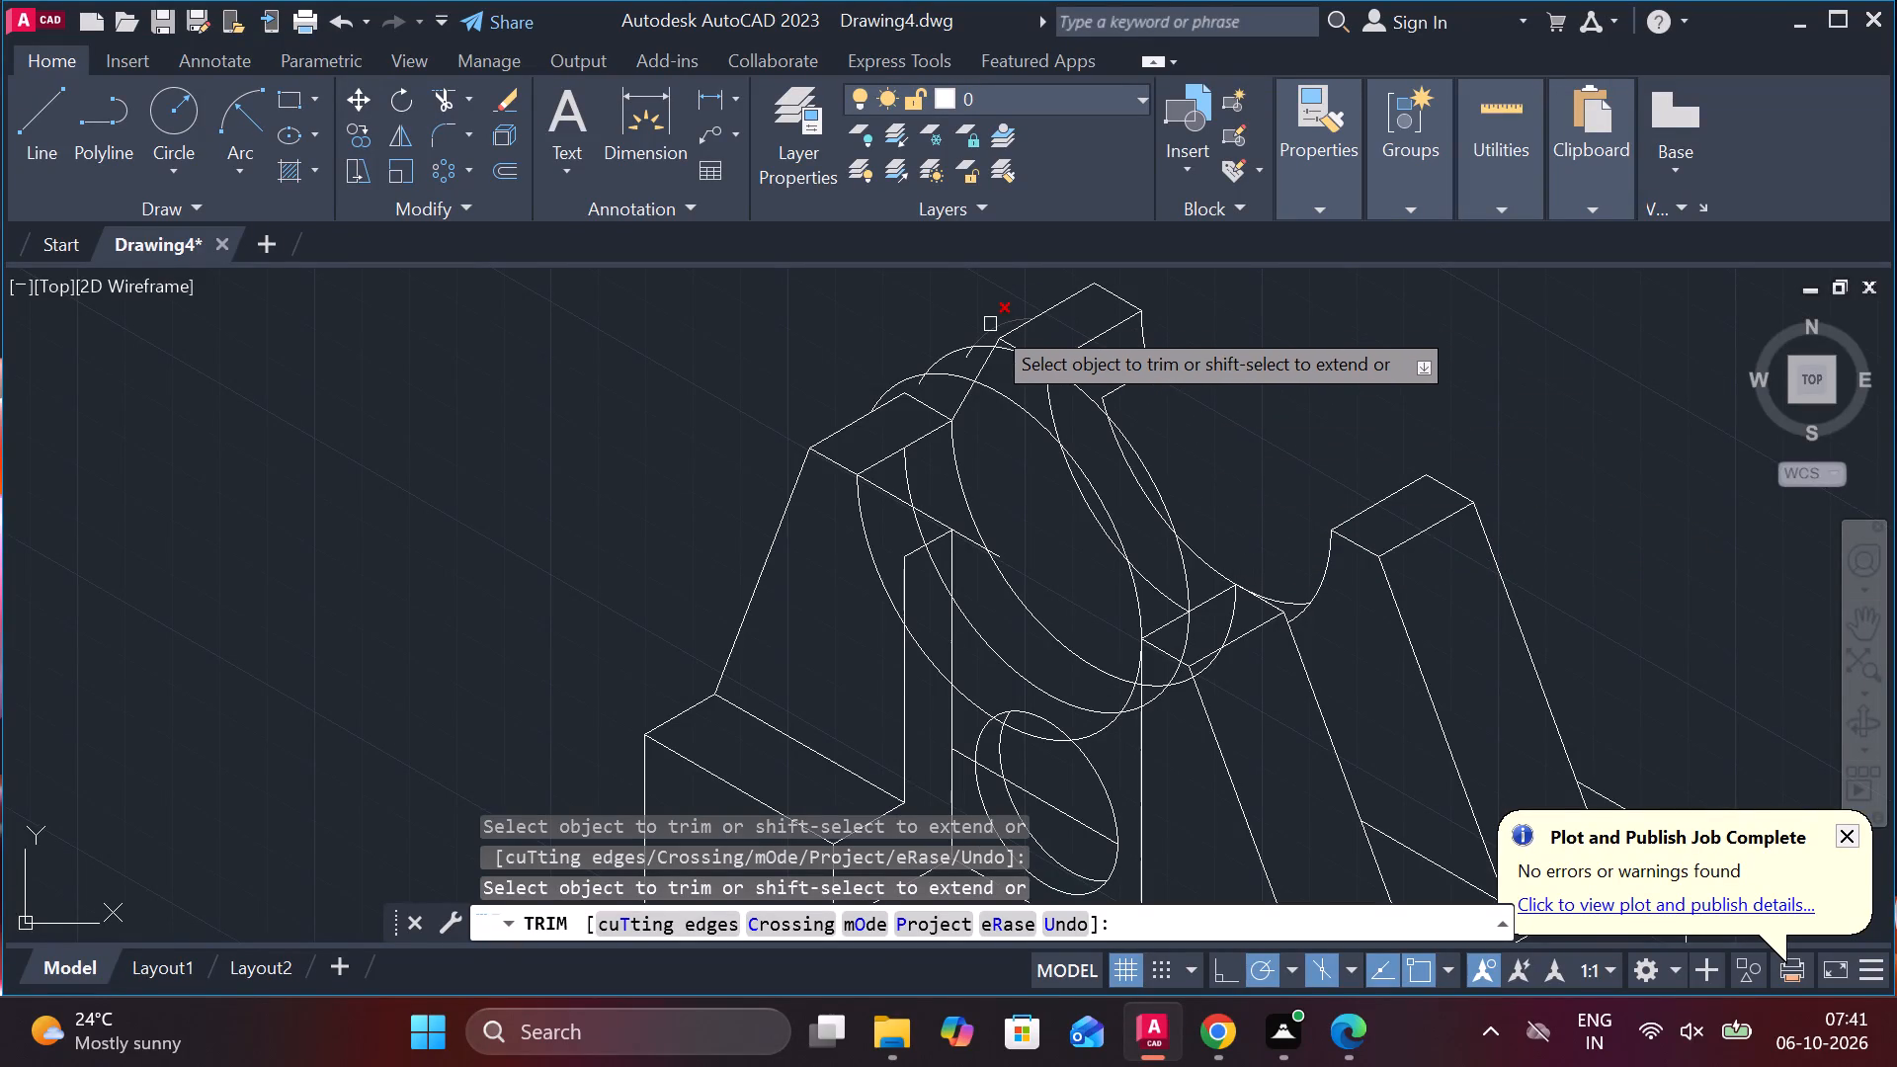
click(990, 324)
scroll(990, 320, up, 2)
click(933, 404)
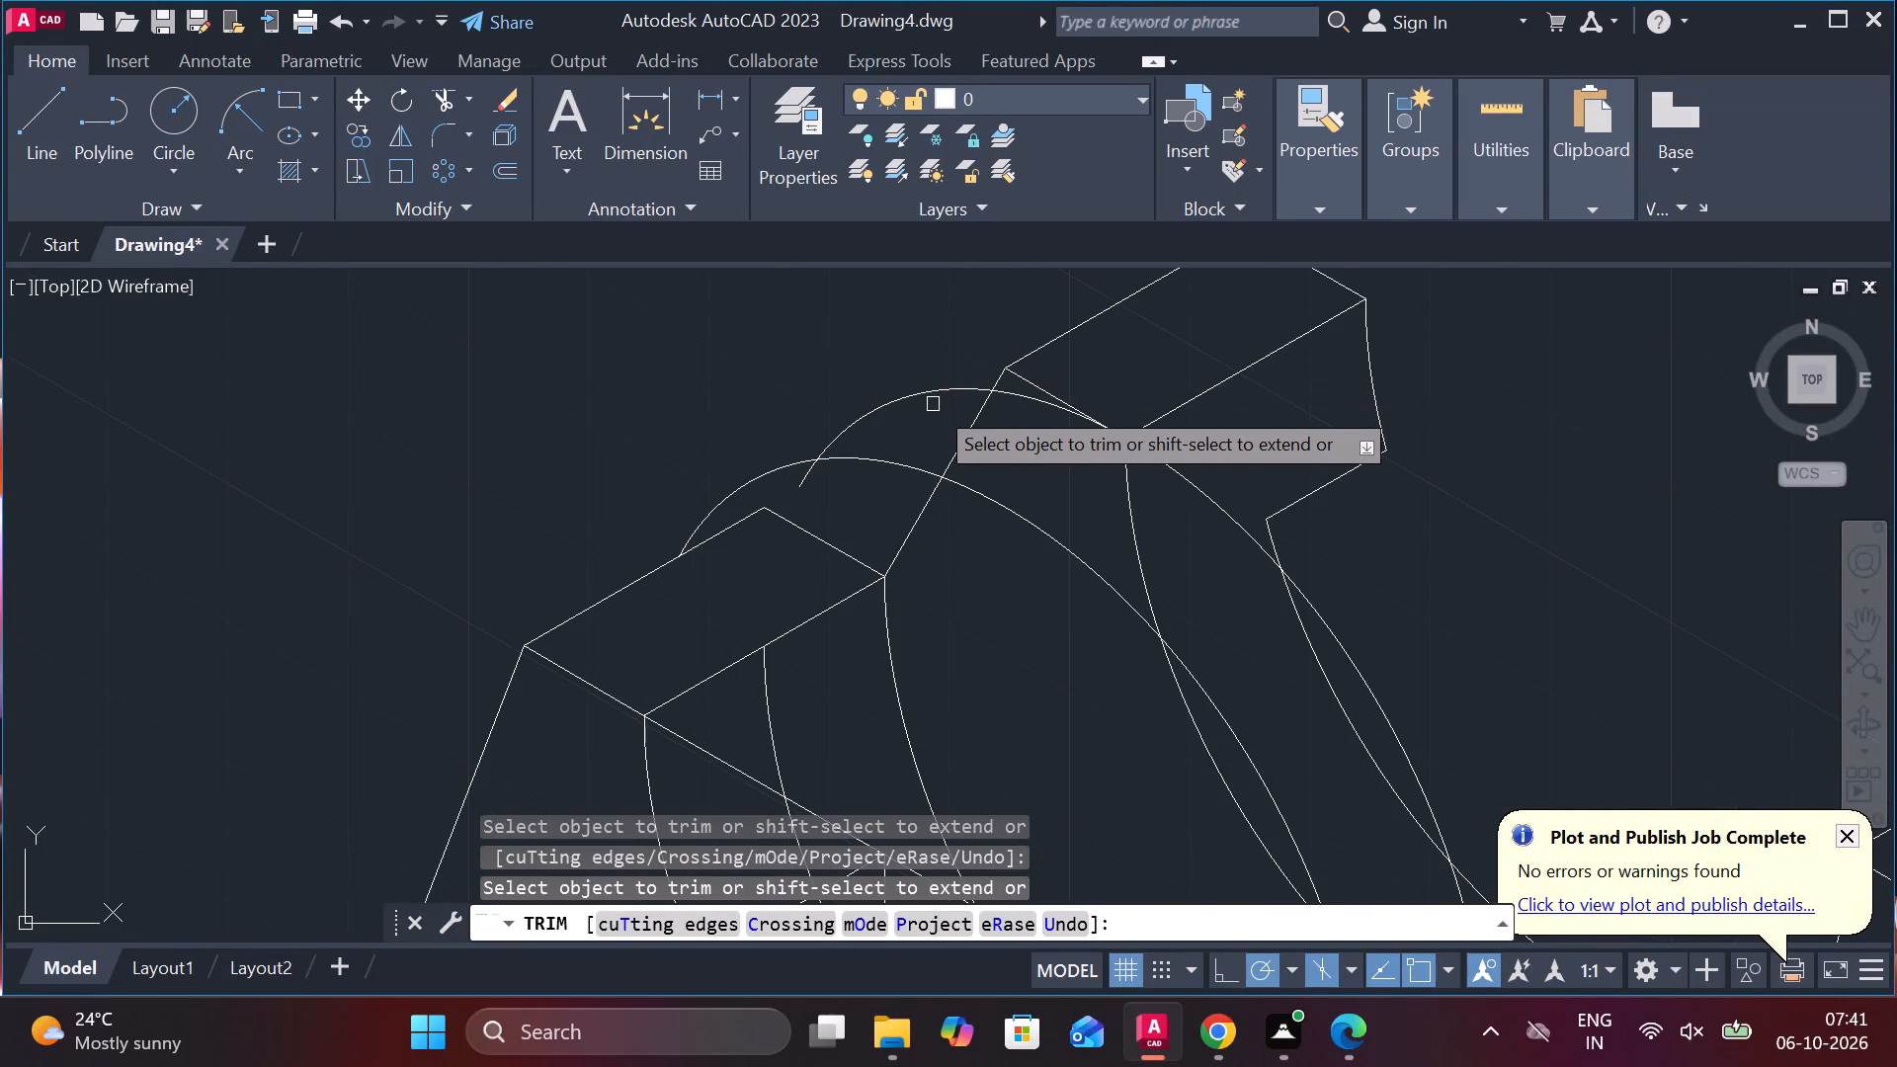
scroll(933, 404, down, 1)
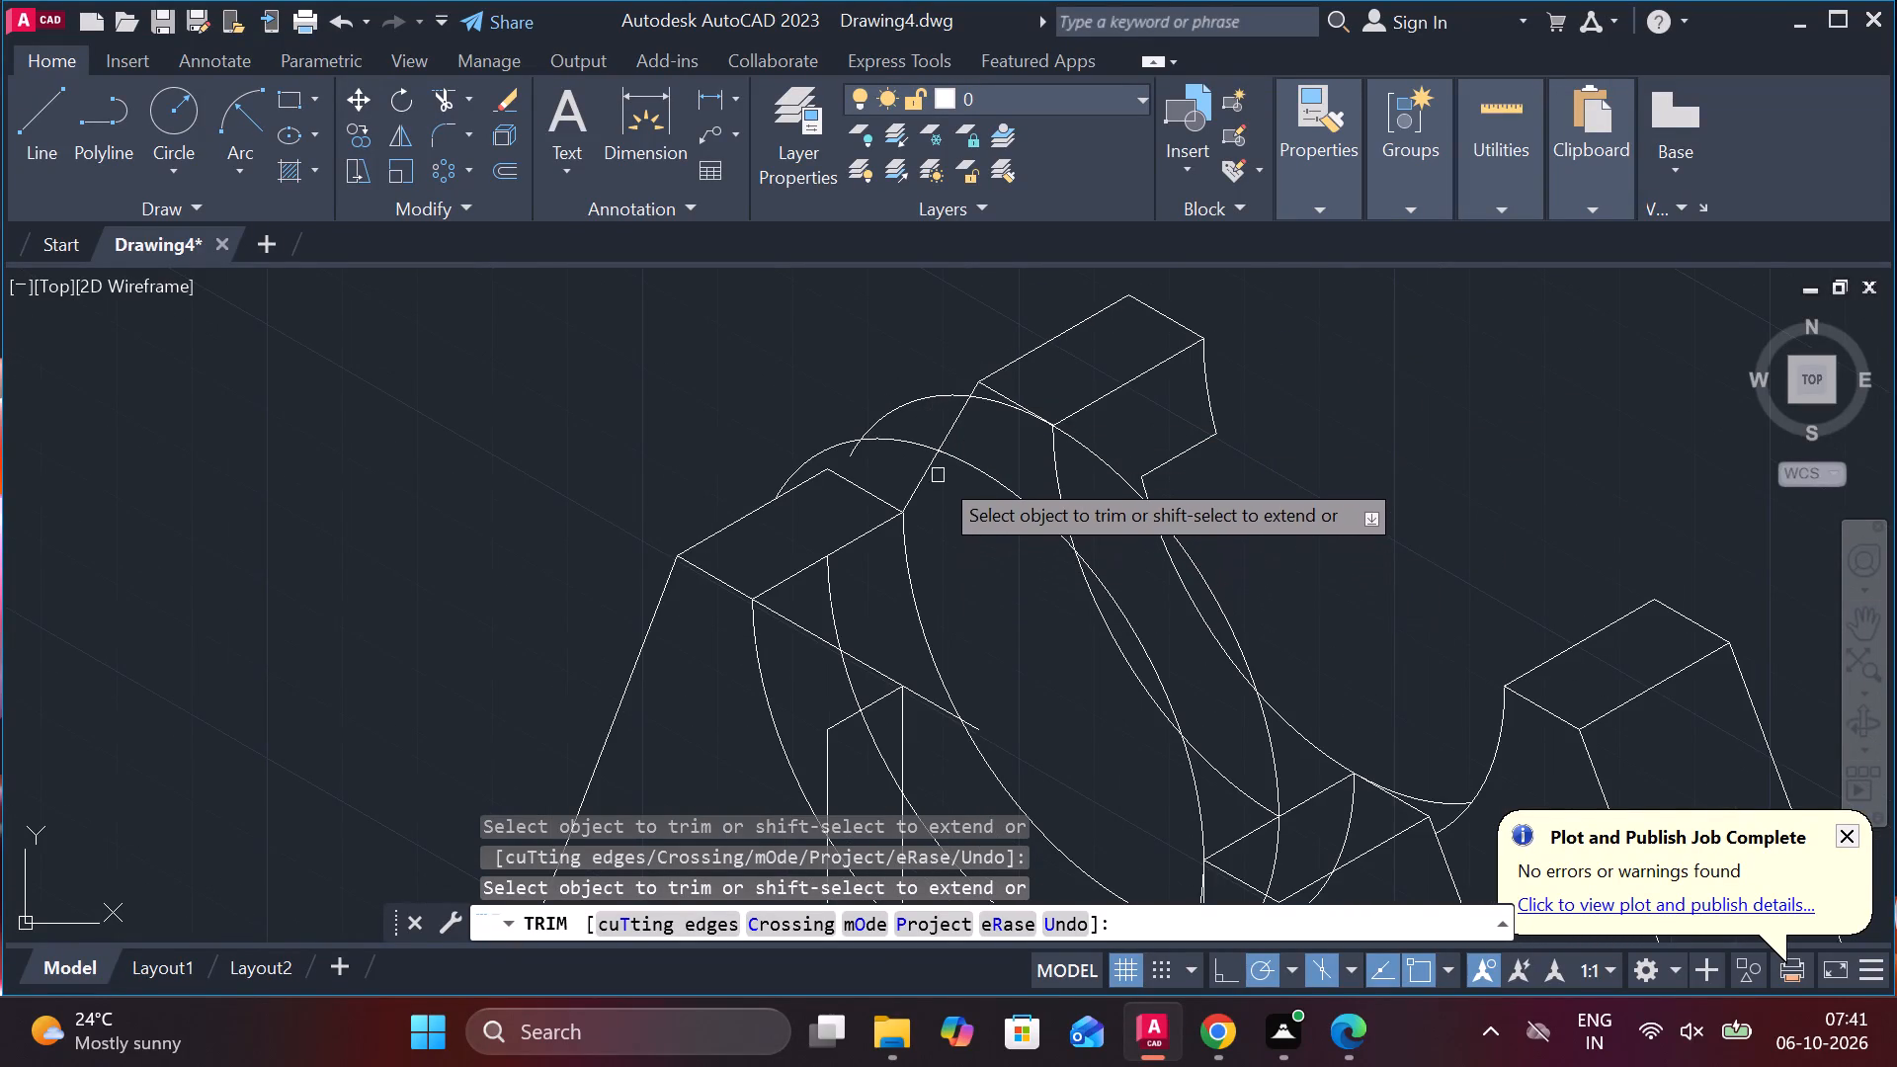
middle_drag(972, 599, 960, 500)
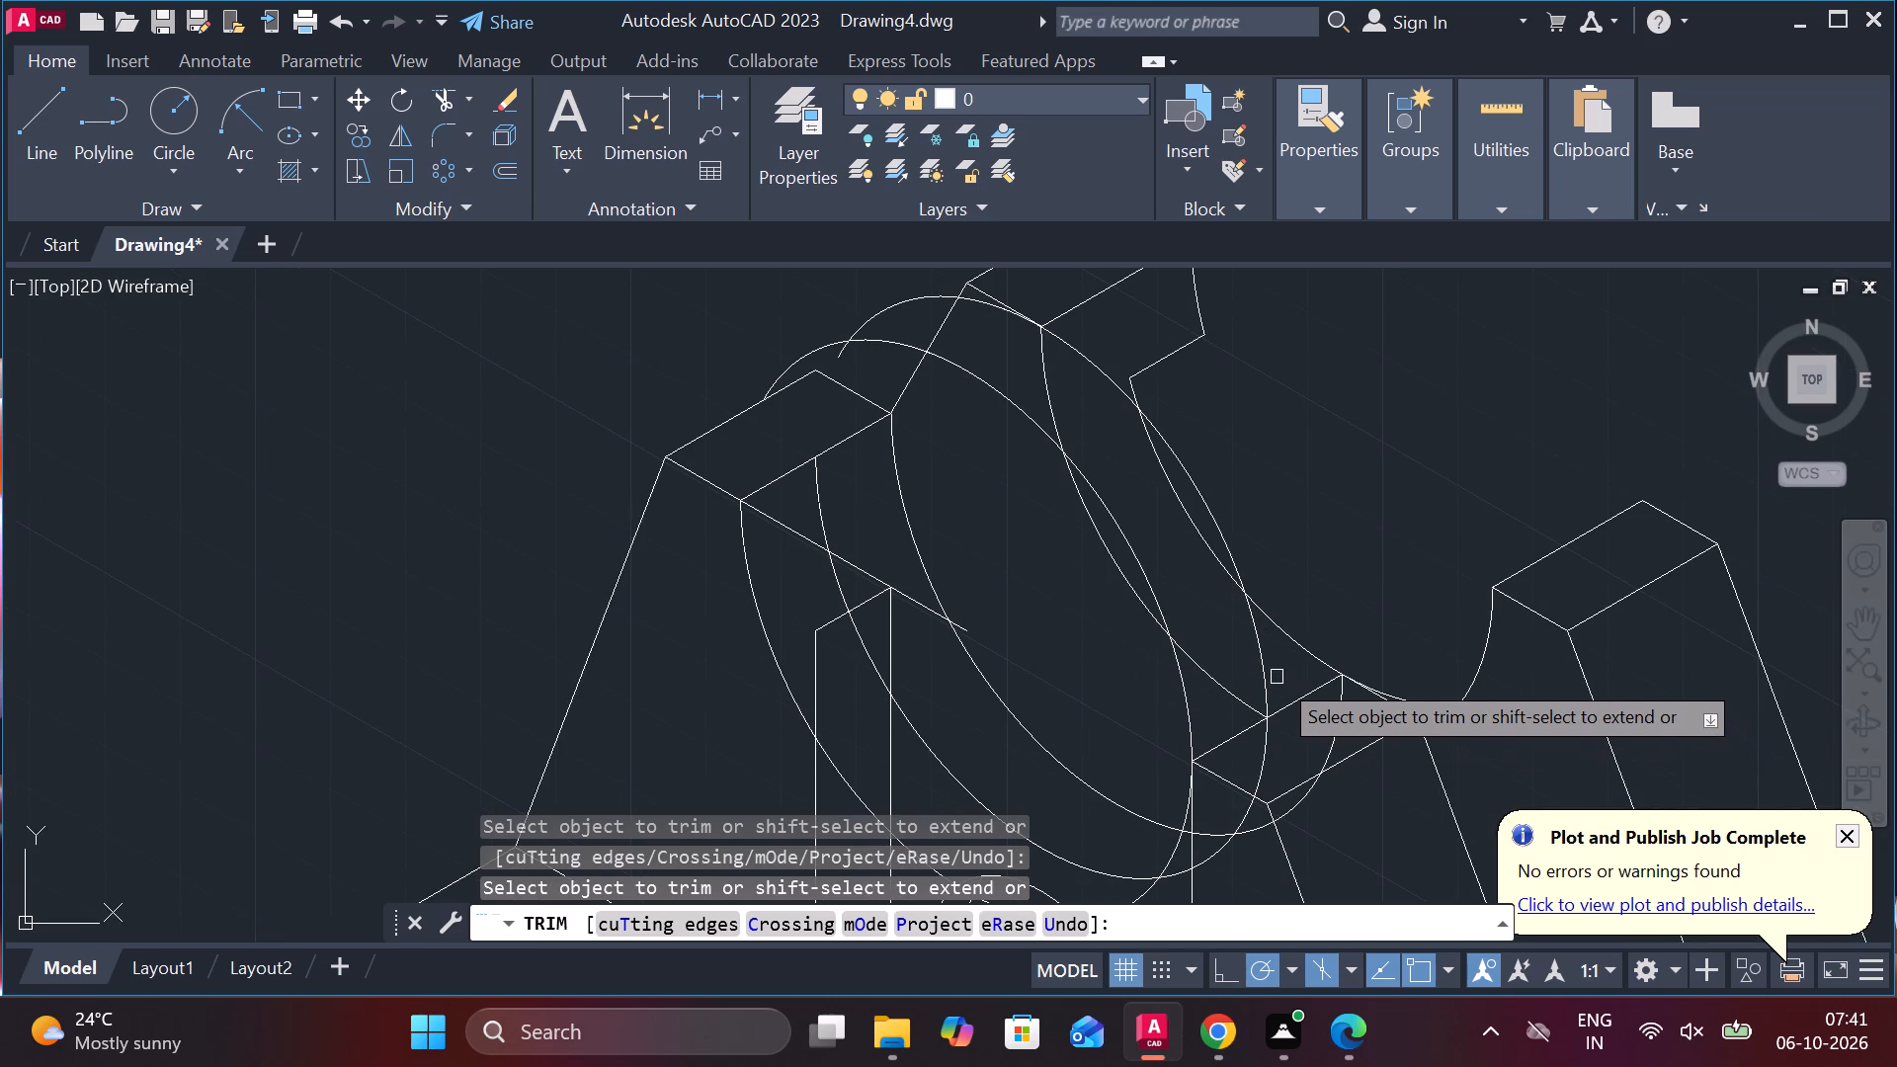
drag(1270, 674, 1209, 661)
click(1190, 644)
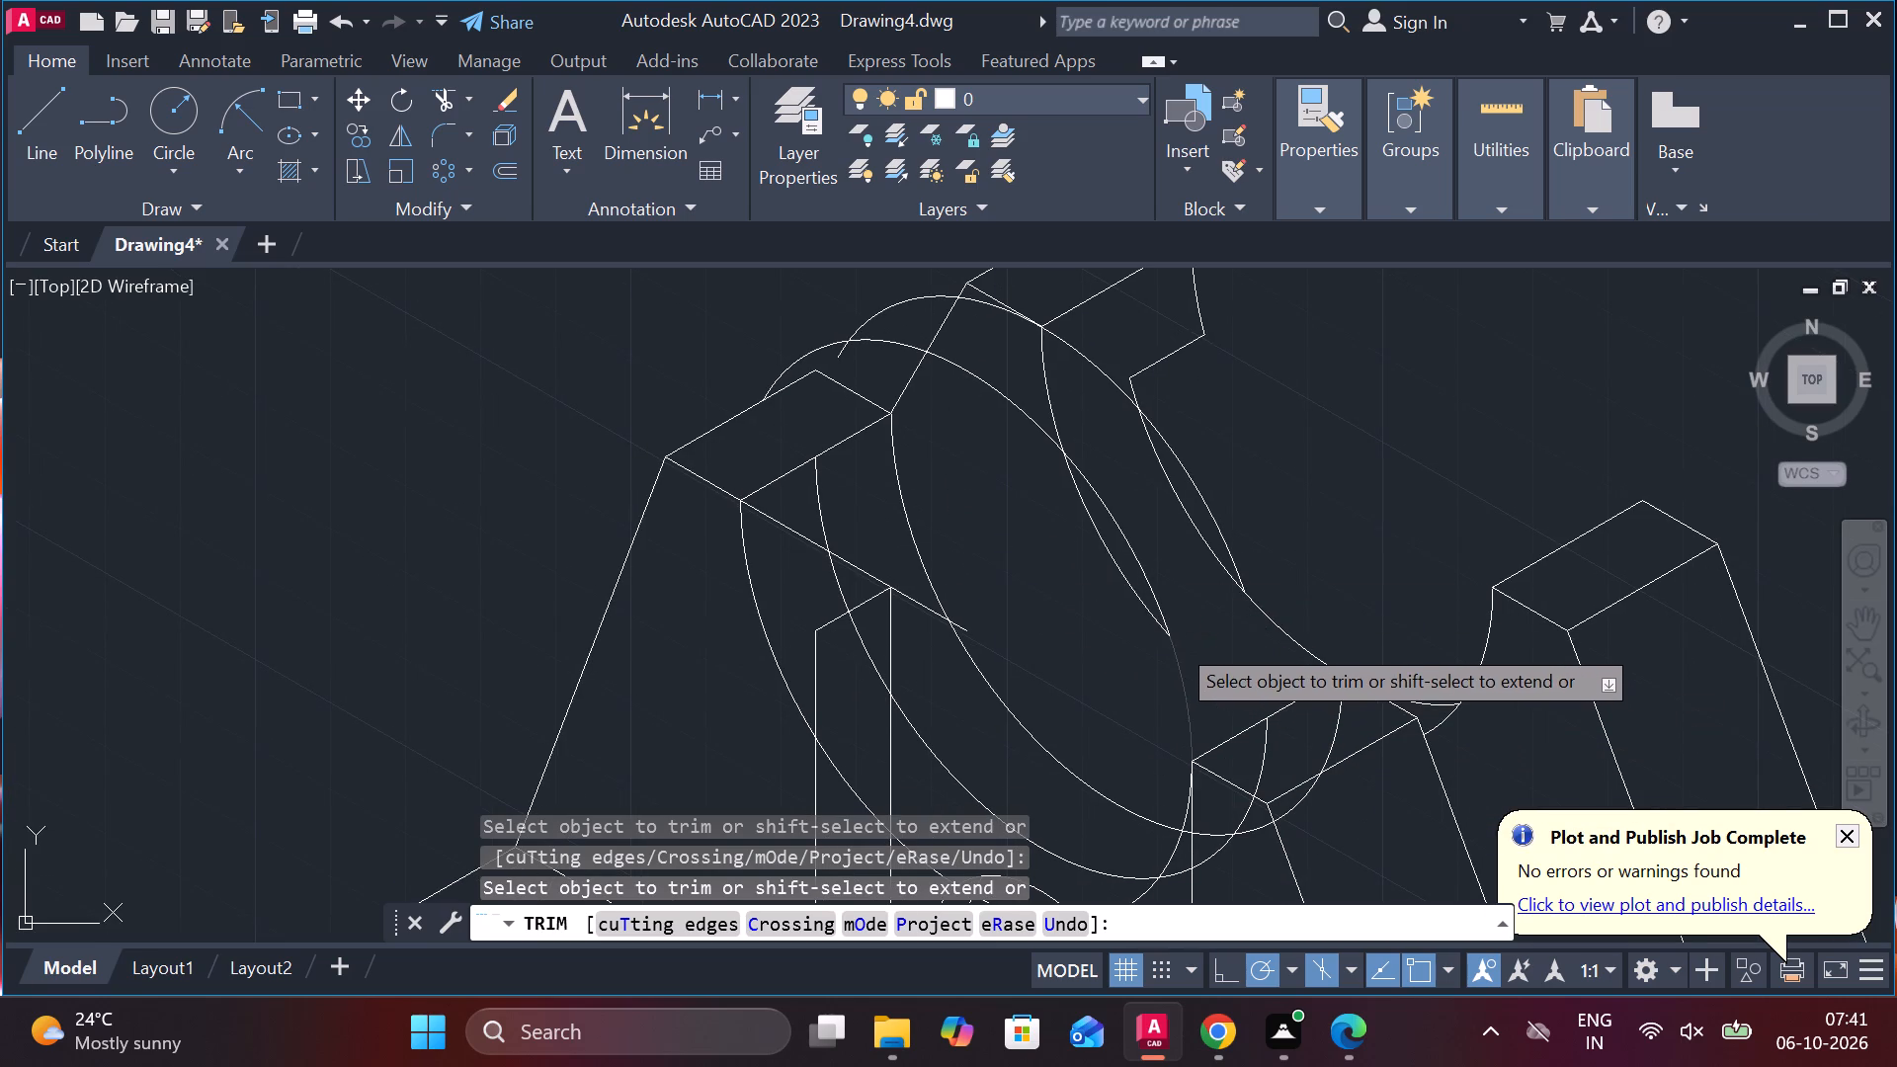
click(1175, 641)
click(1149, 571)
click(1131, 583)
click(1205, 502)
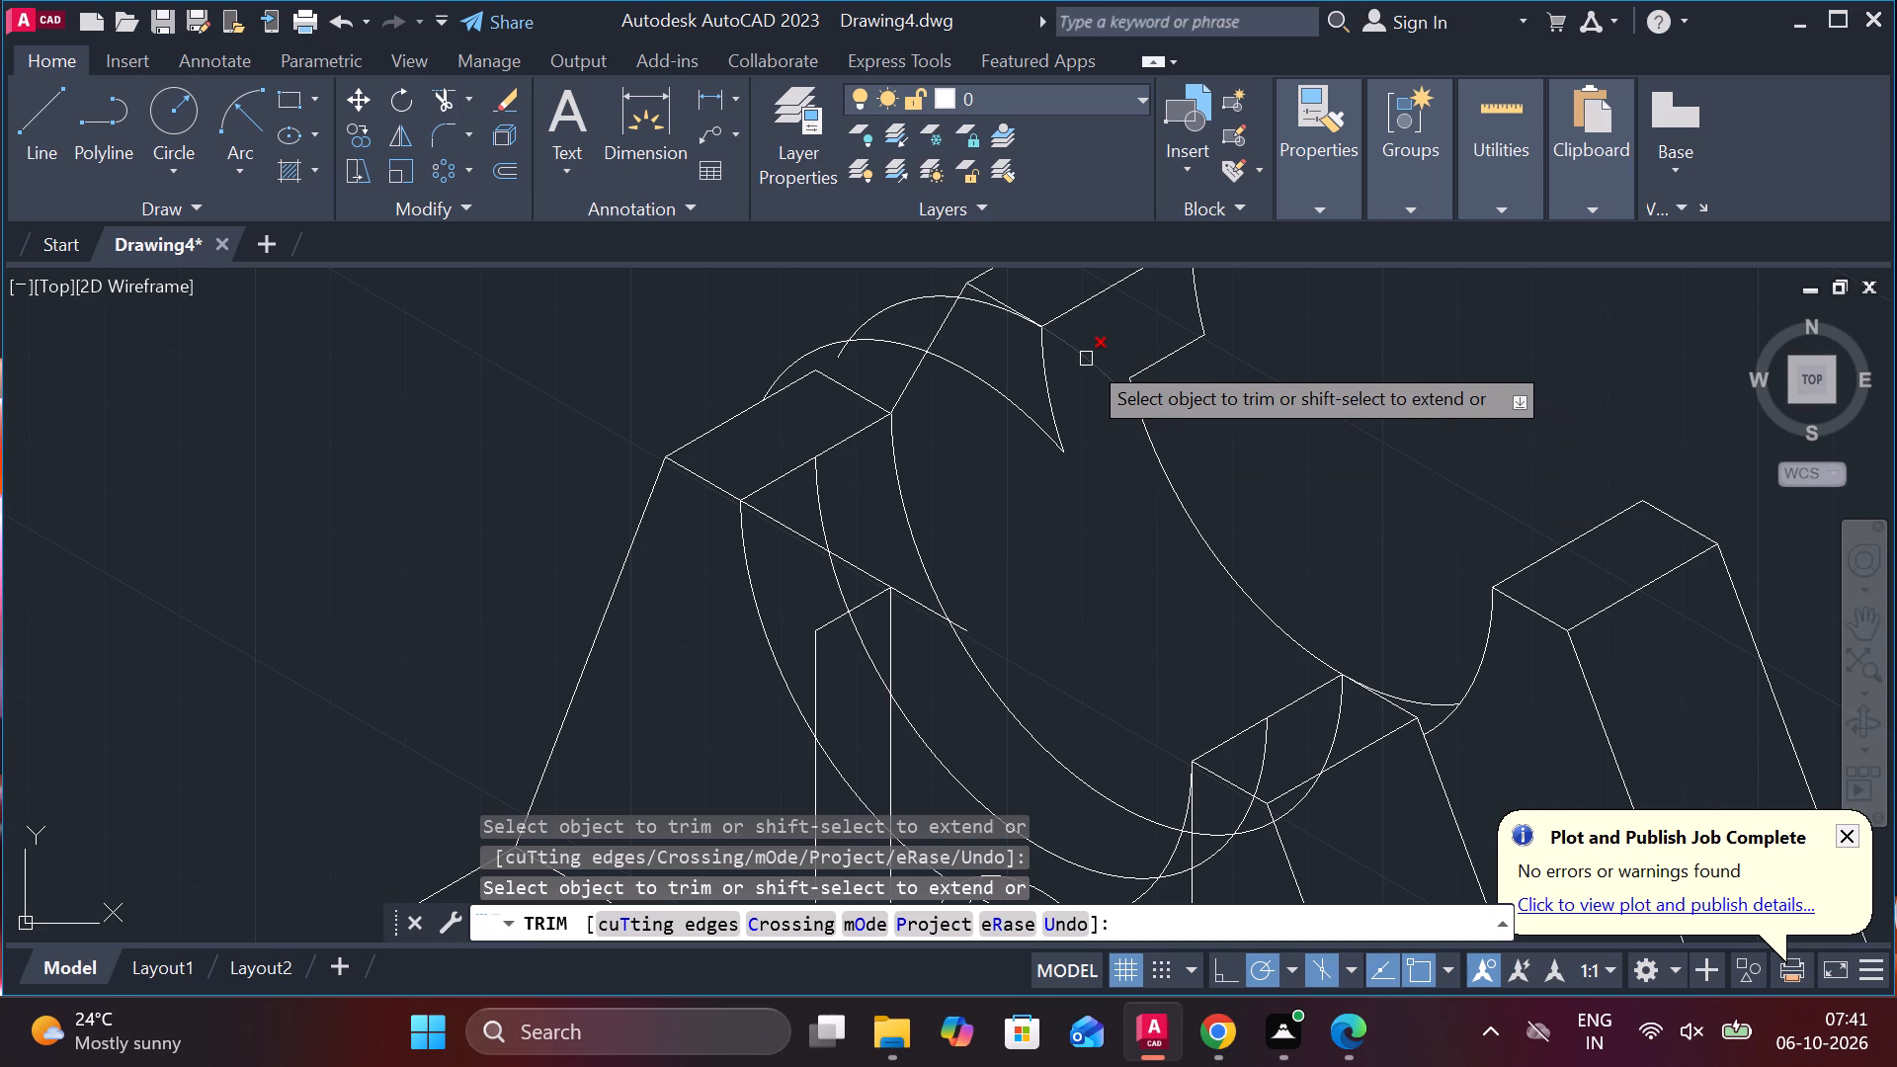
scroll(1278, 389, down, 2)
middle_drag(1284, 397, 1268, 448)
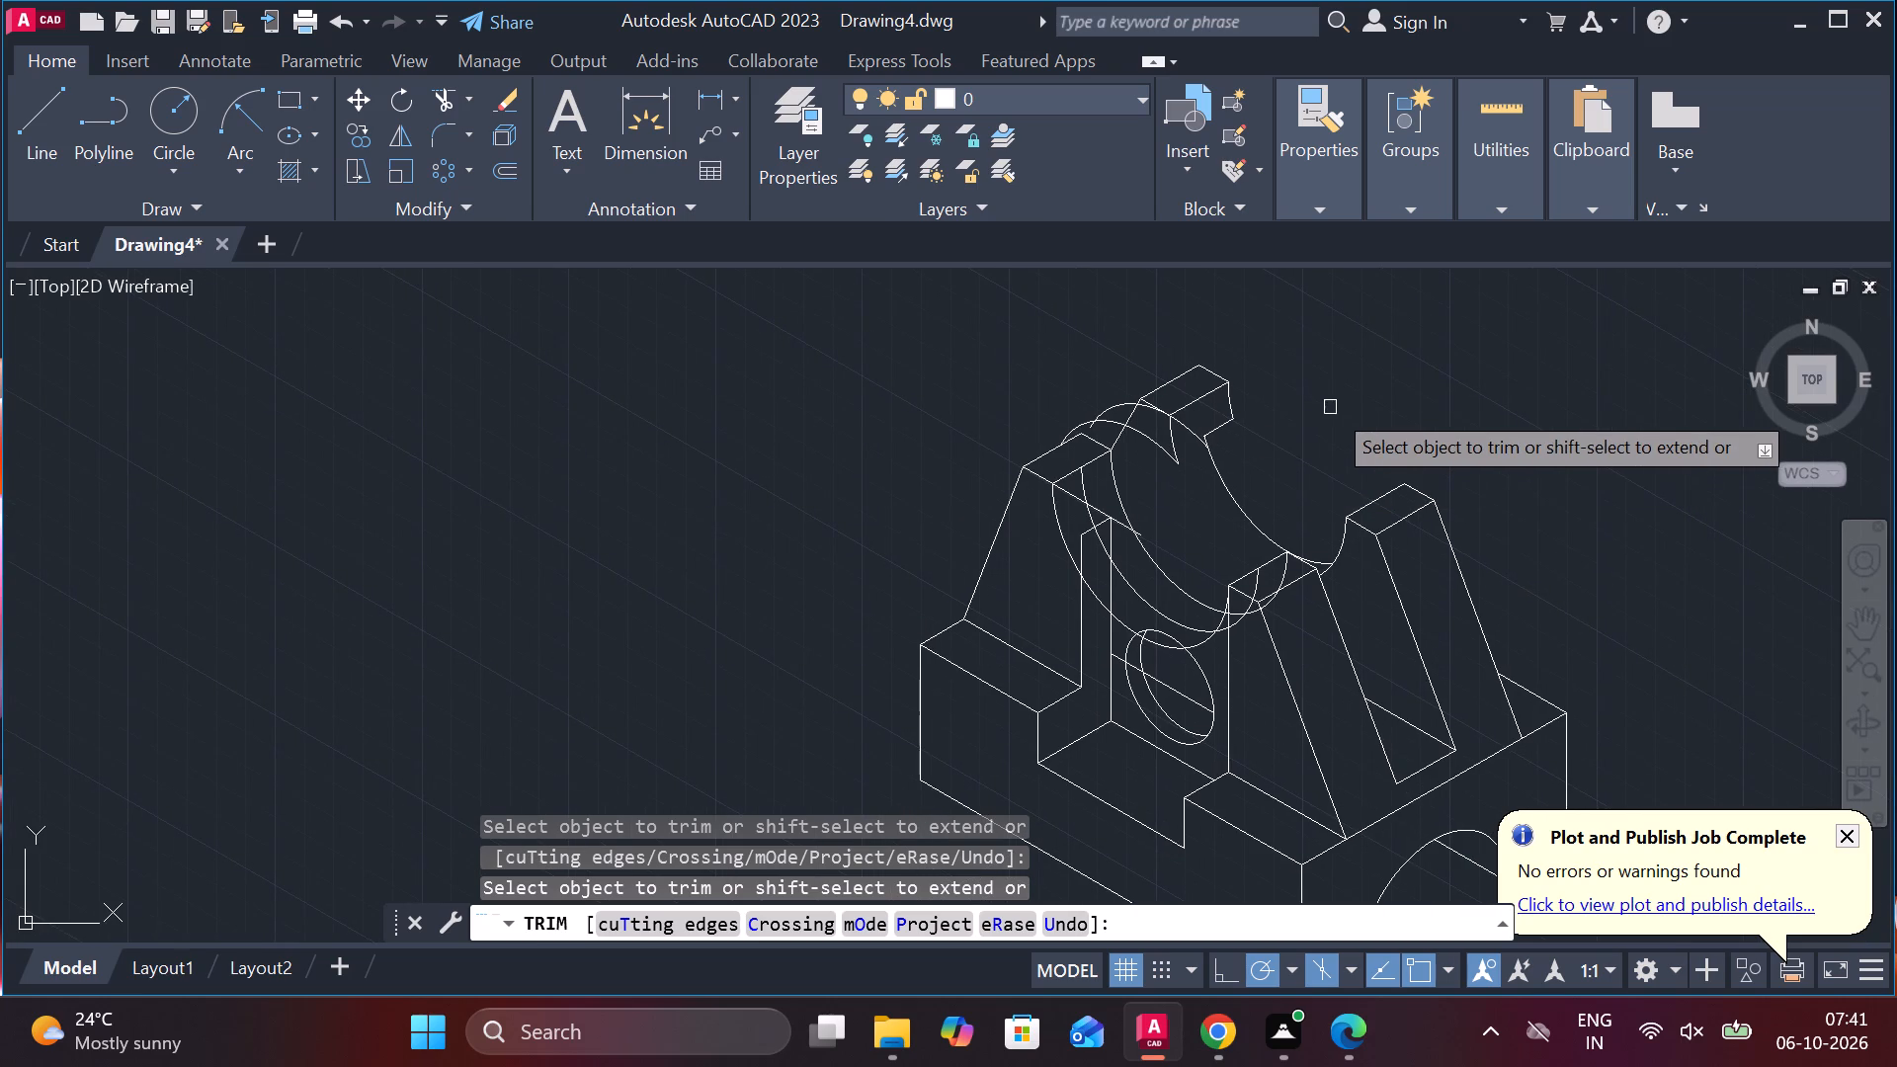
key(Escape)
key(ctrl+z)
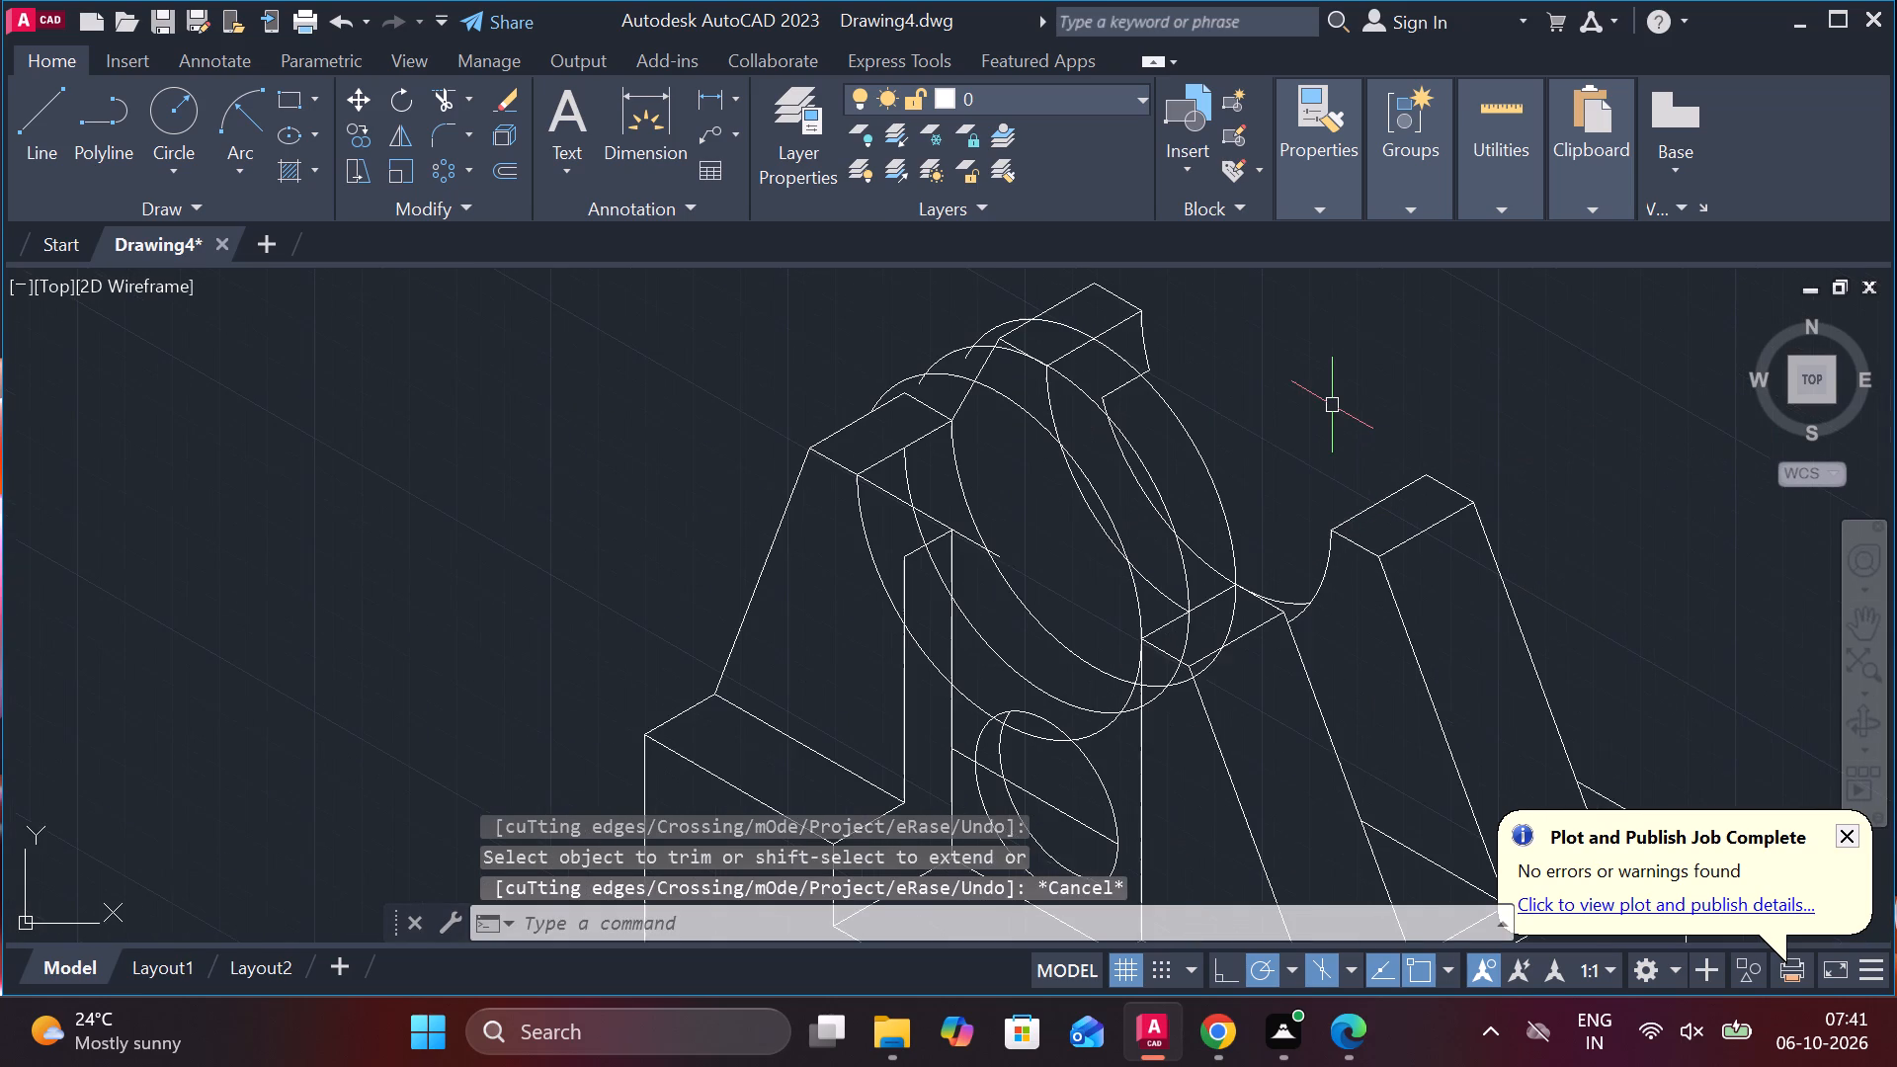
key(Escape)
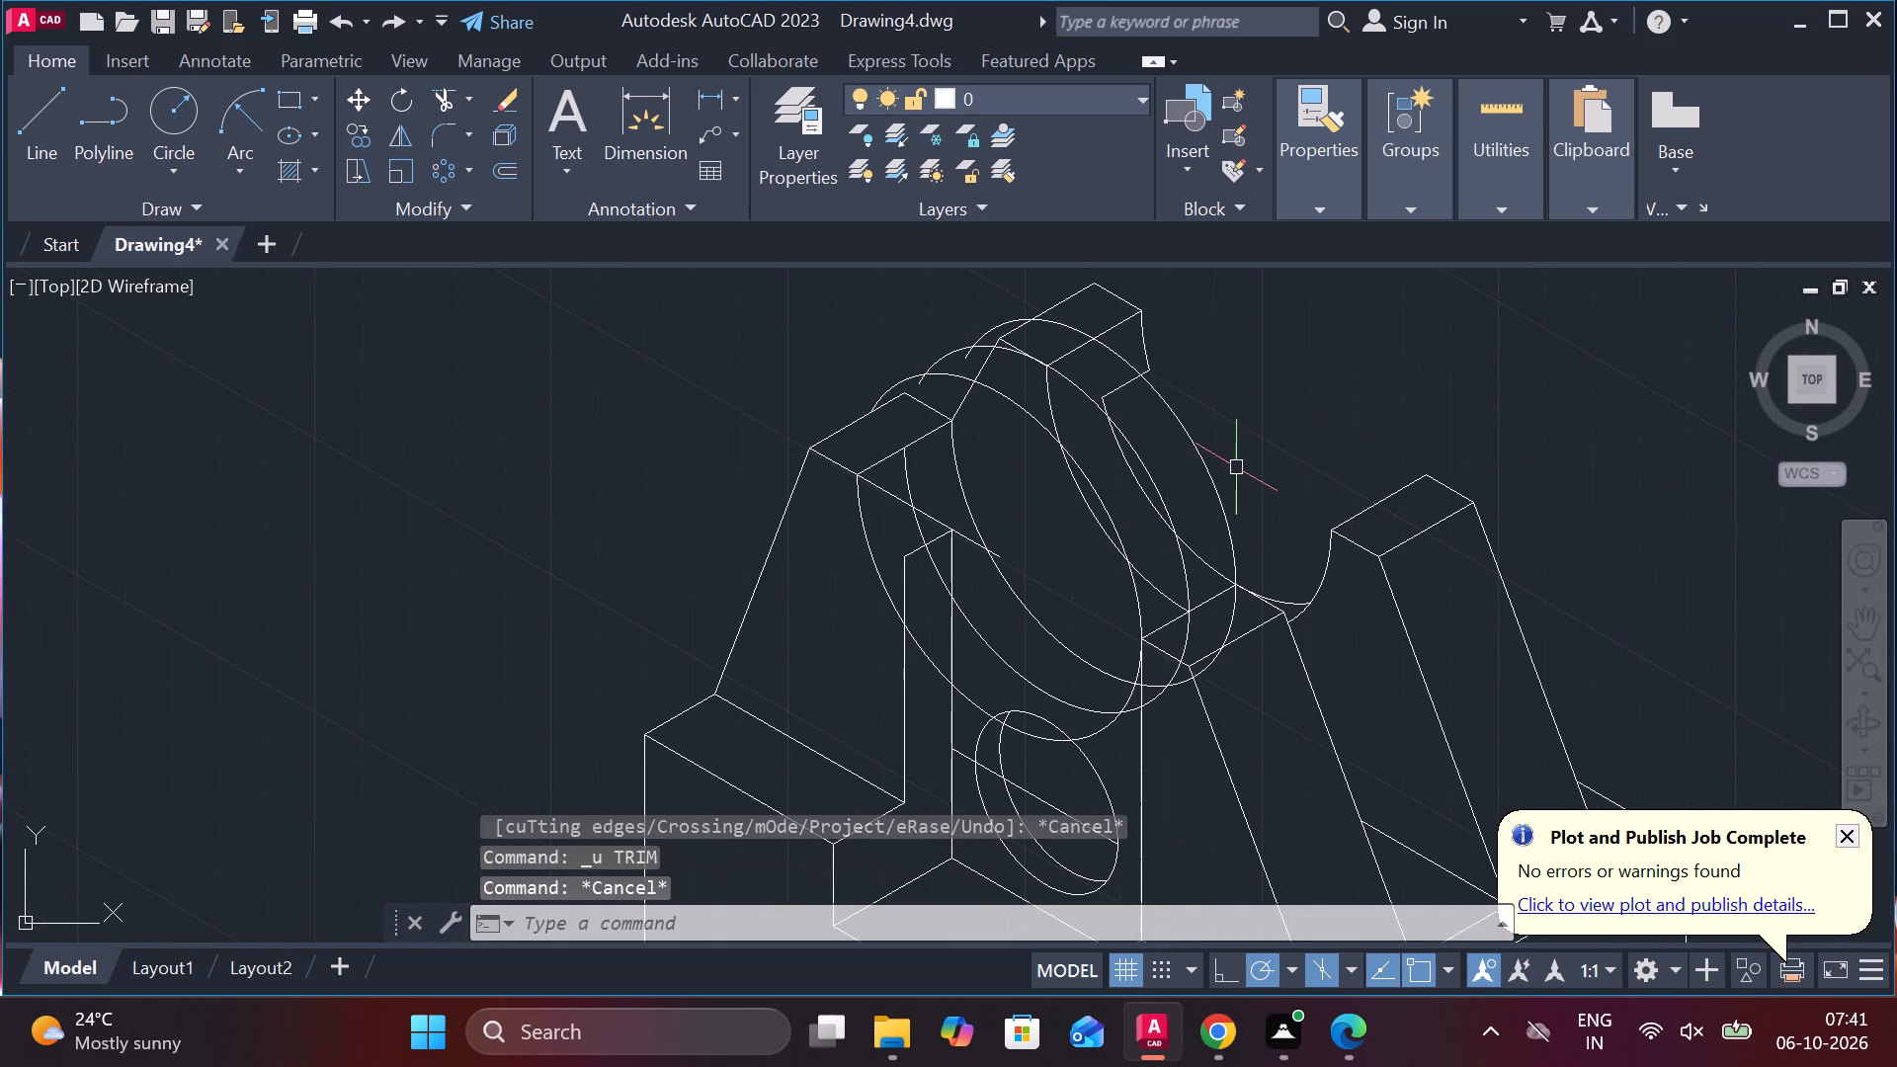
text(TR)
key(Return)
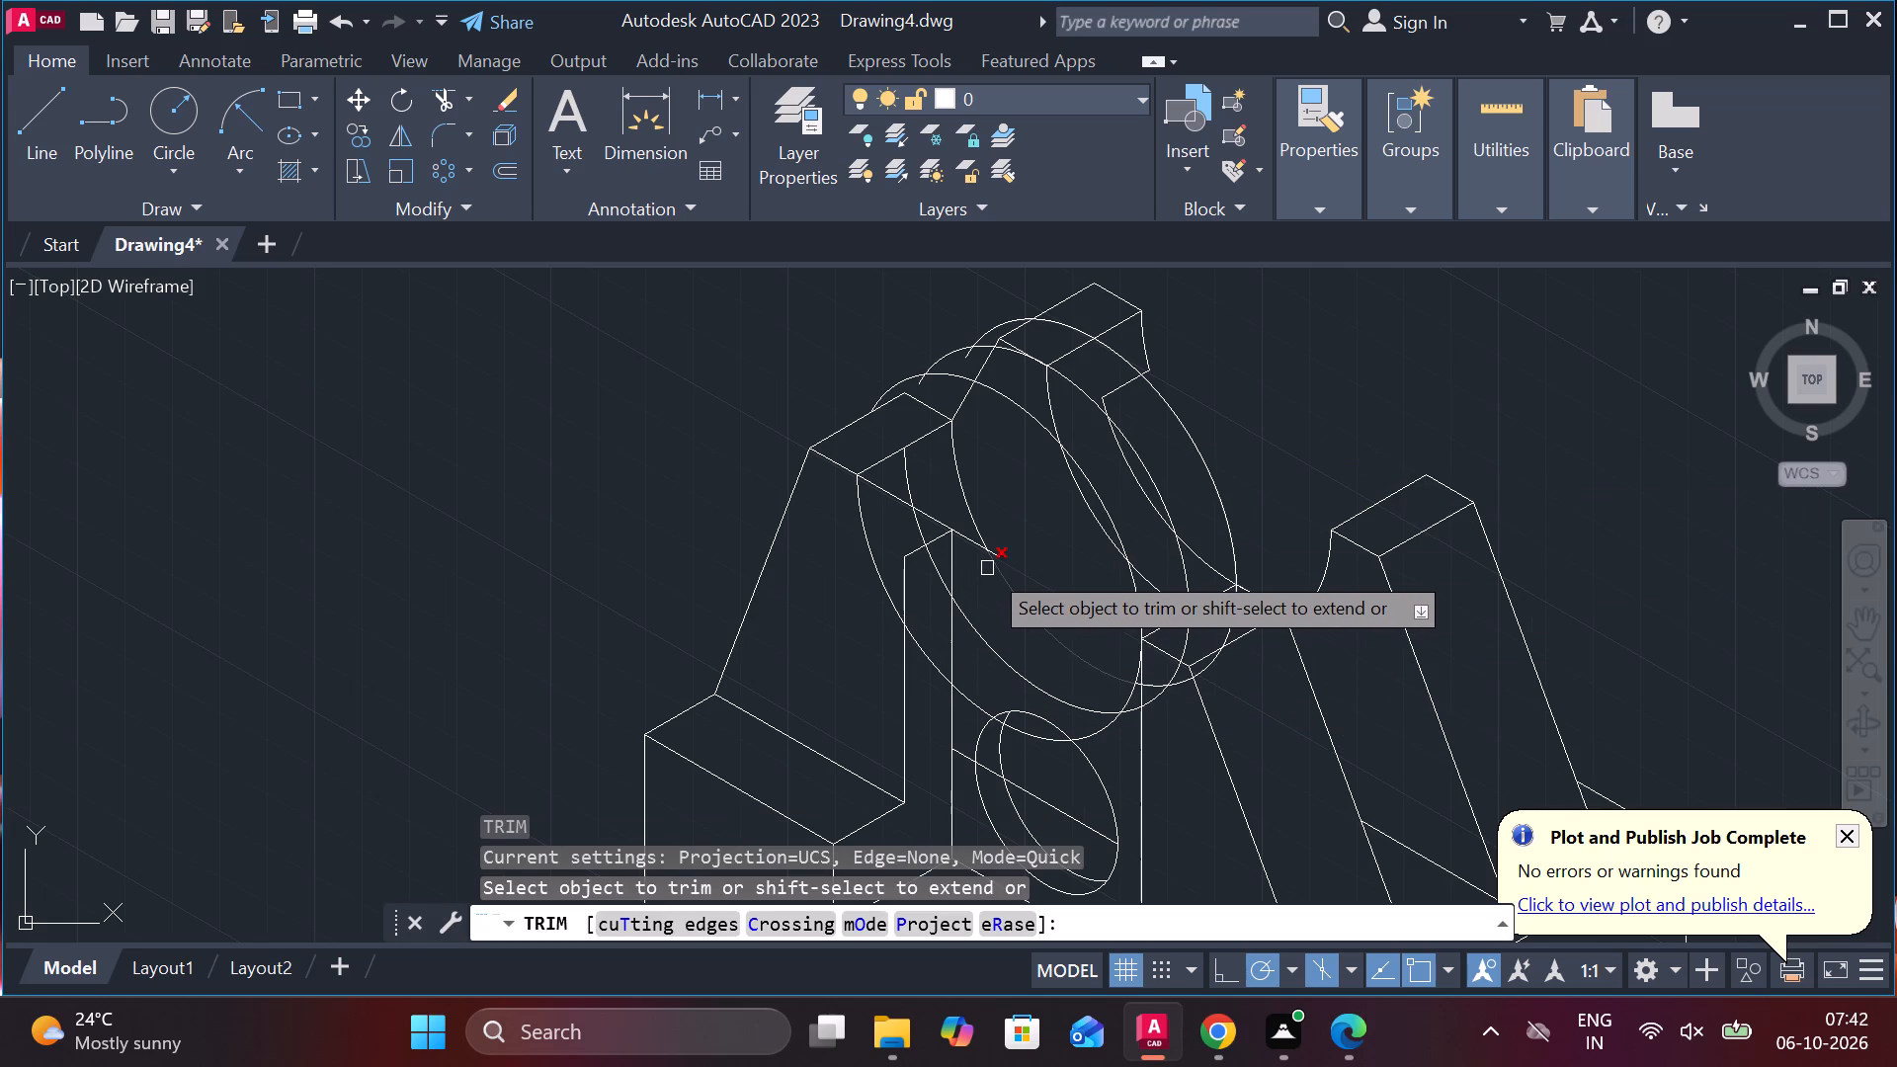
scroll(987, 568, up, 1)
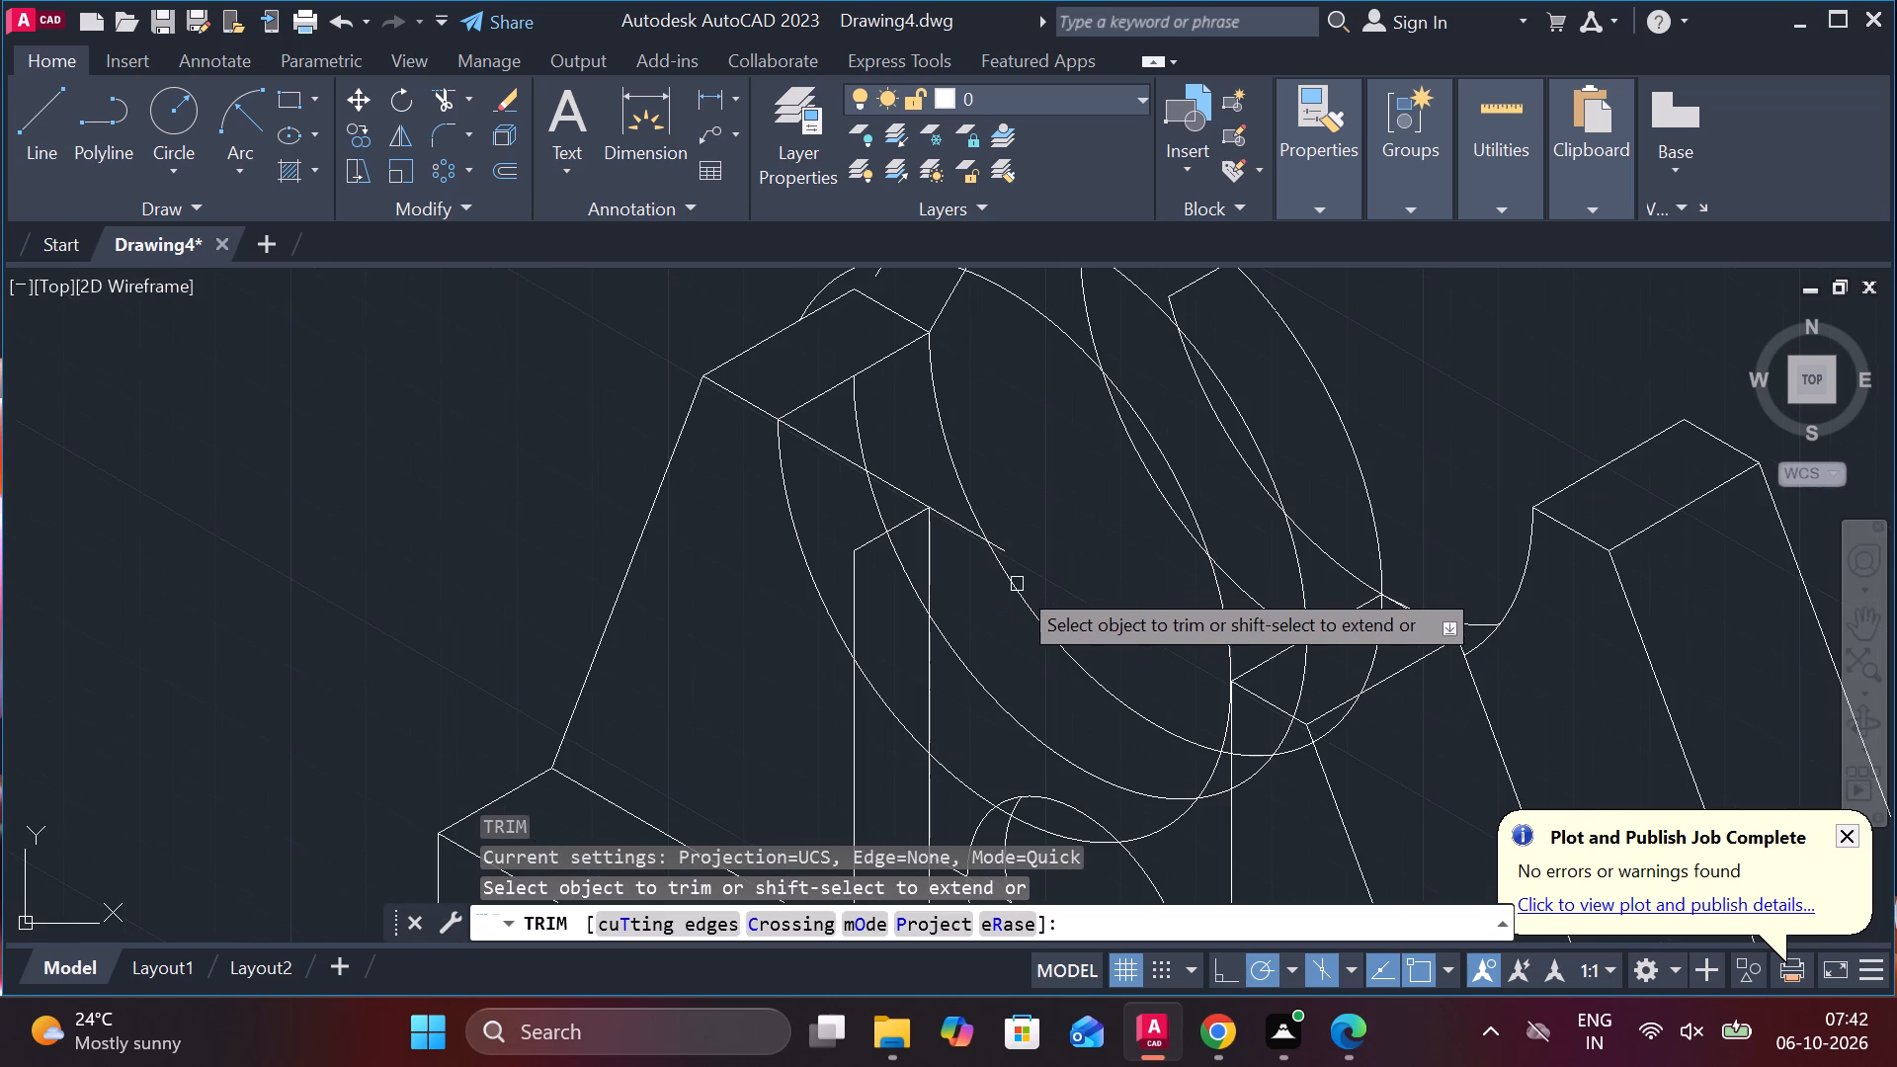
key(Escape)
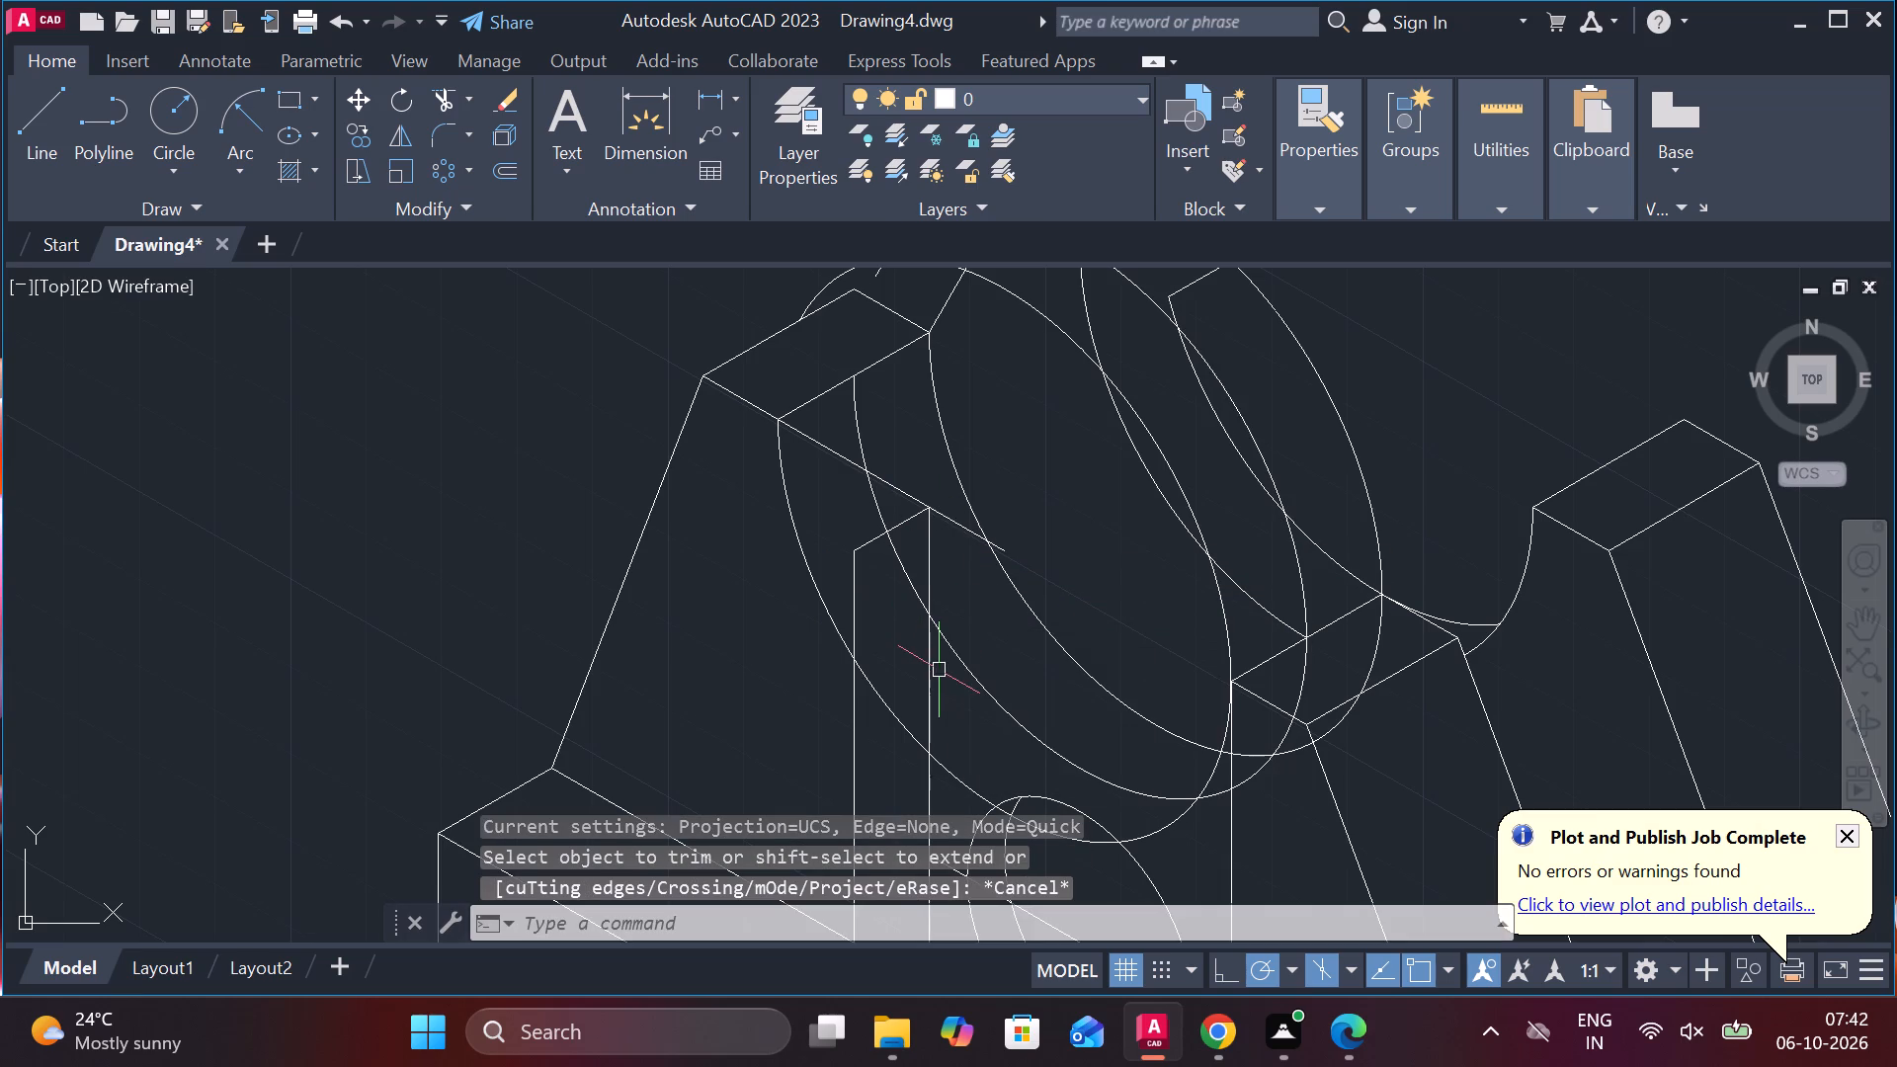
Erase the frontmost extended arc and its 10-unit copy, keeping only the 20-unit copy.
click(890, 695)
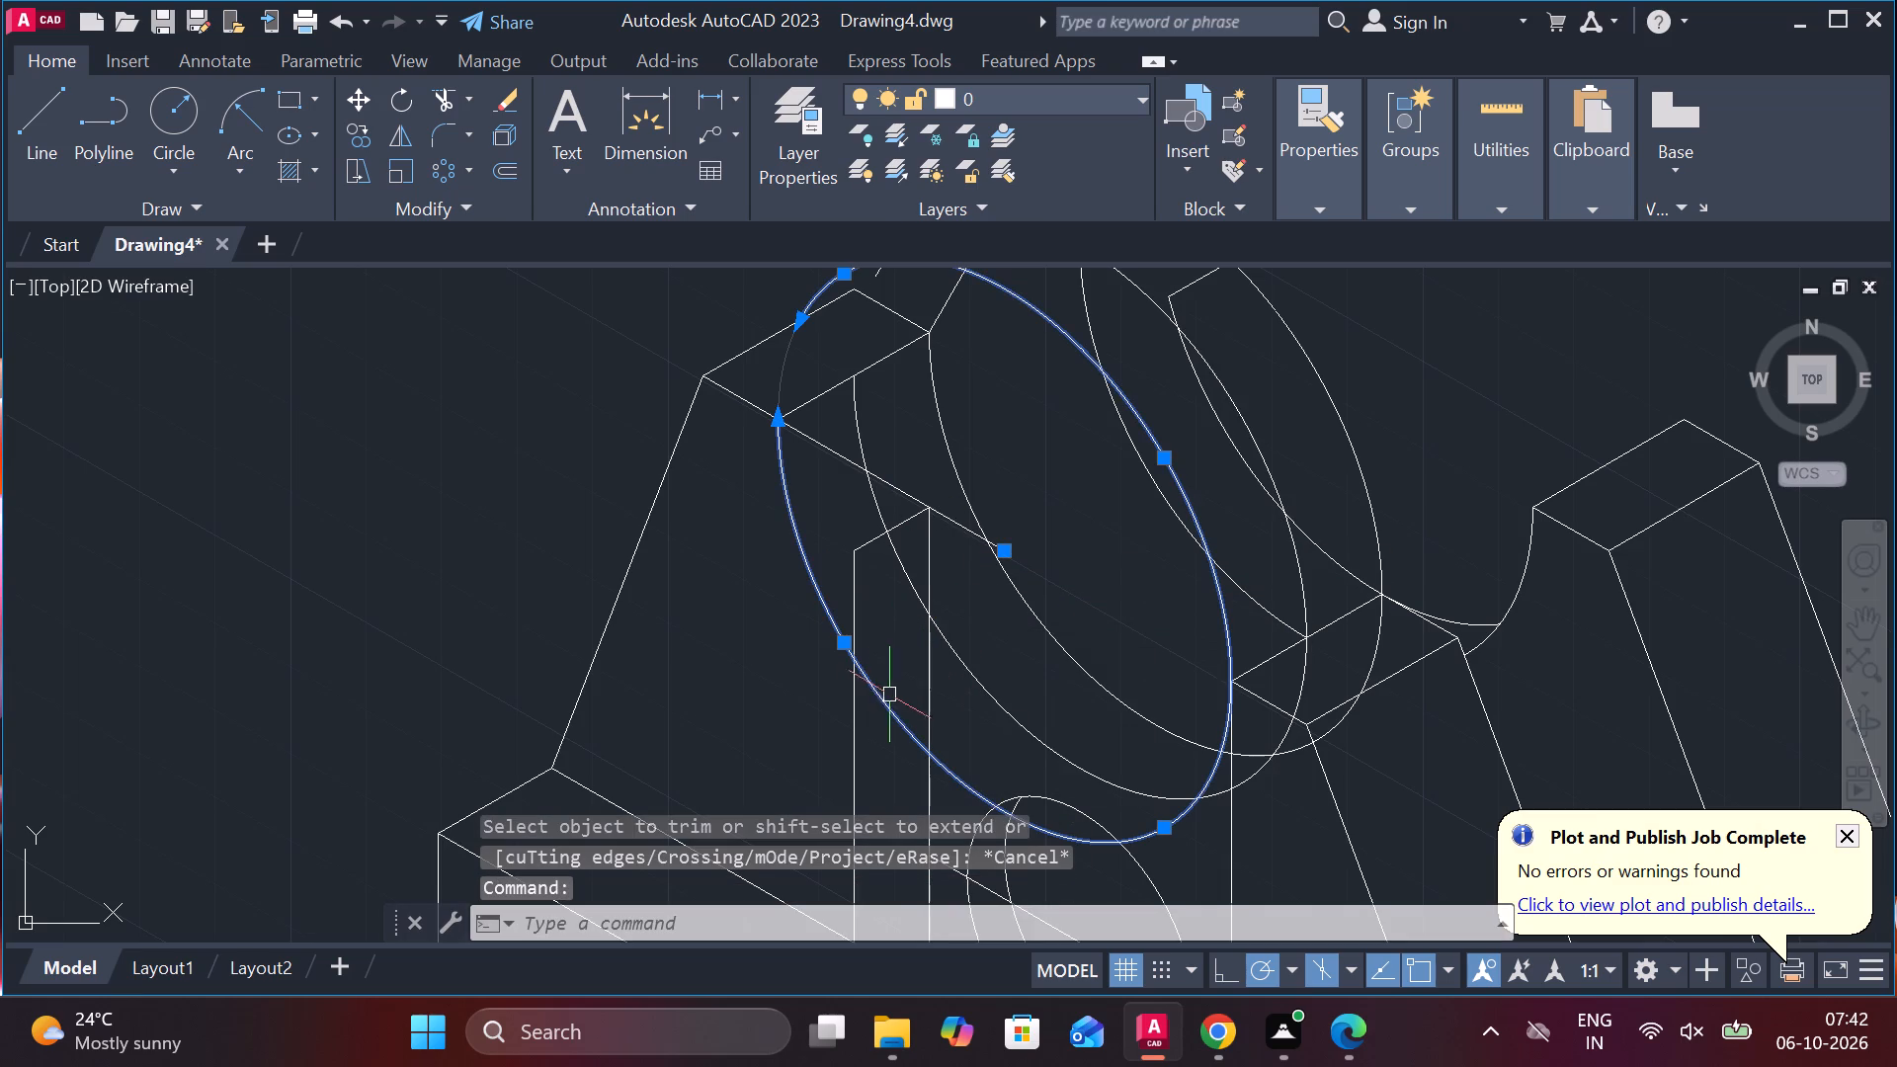
key(e)
key(Return)
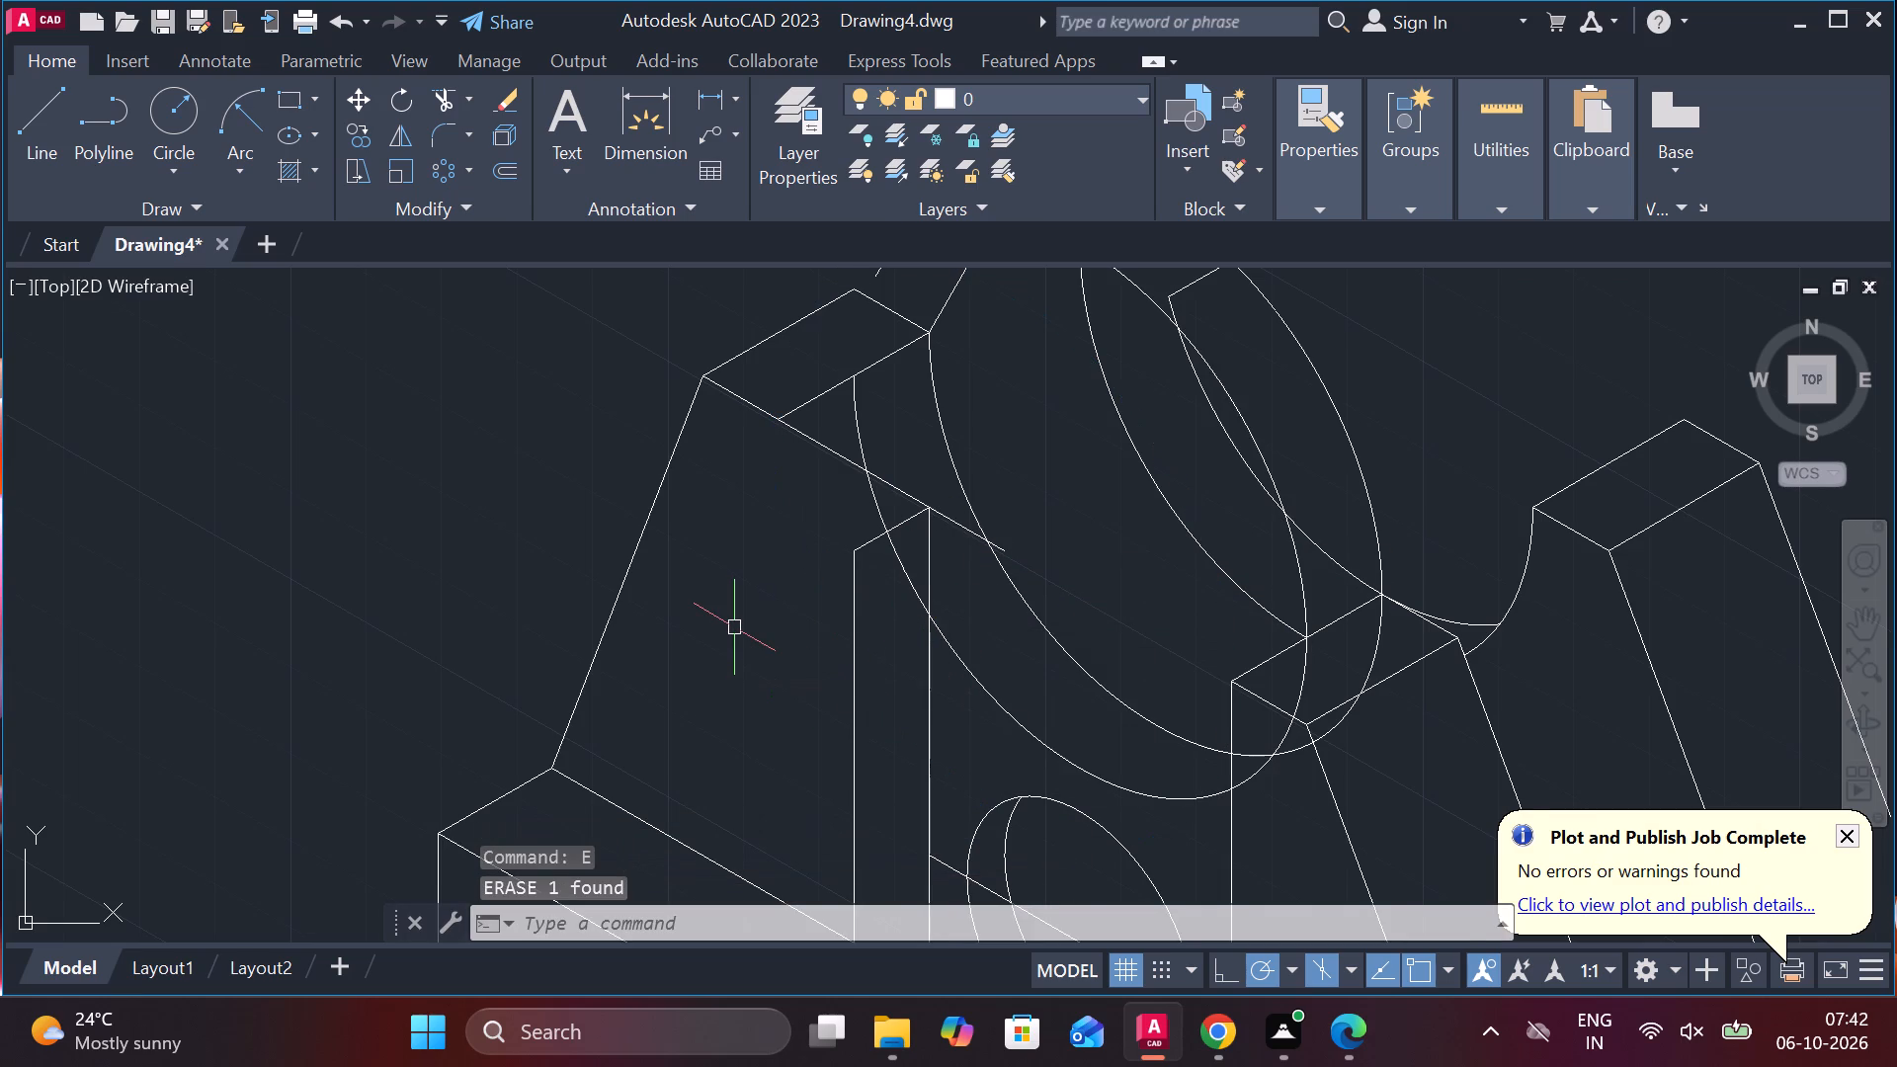
scroll(734, 627, down, 1)
middle_drag(746, 616, 727, 614)
click(884, 668)
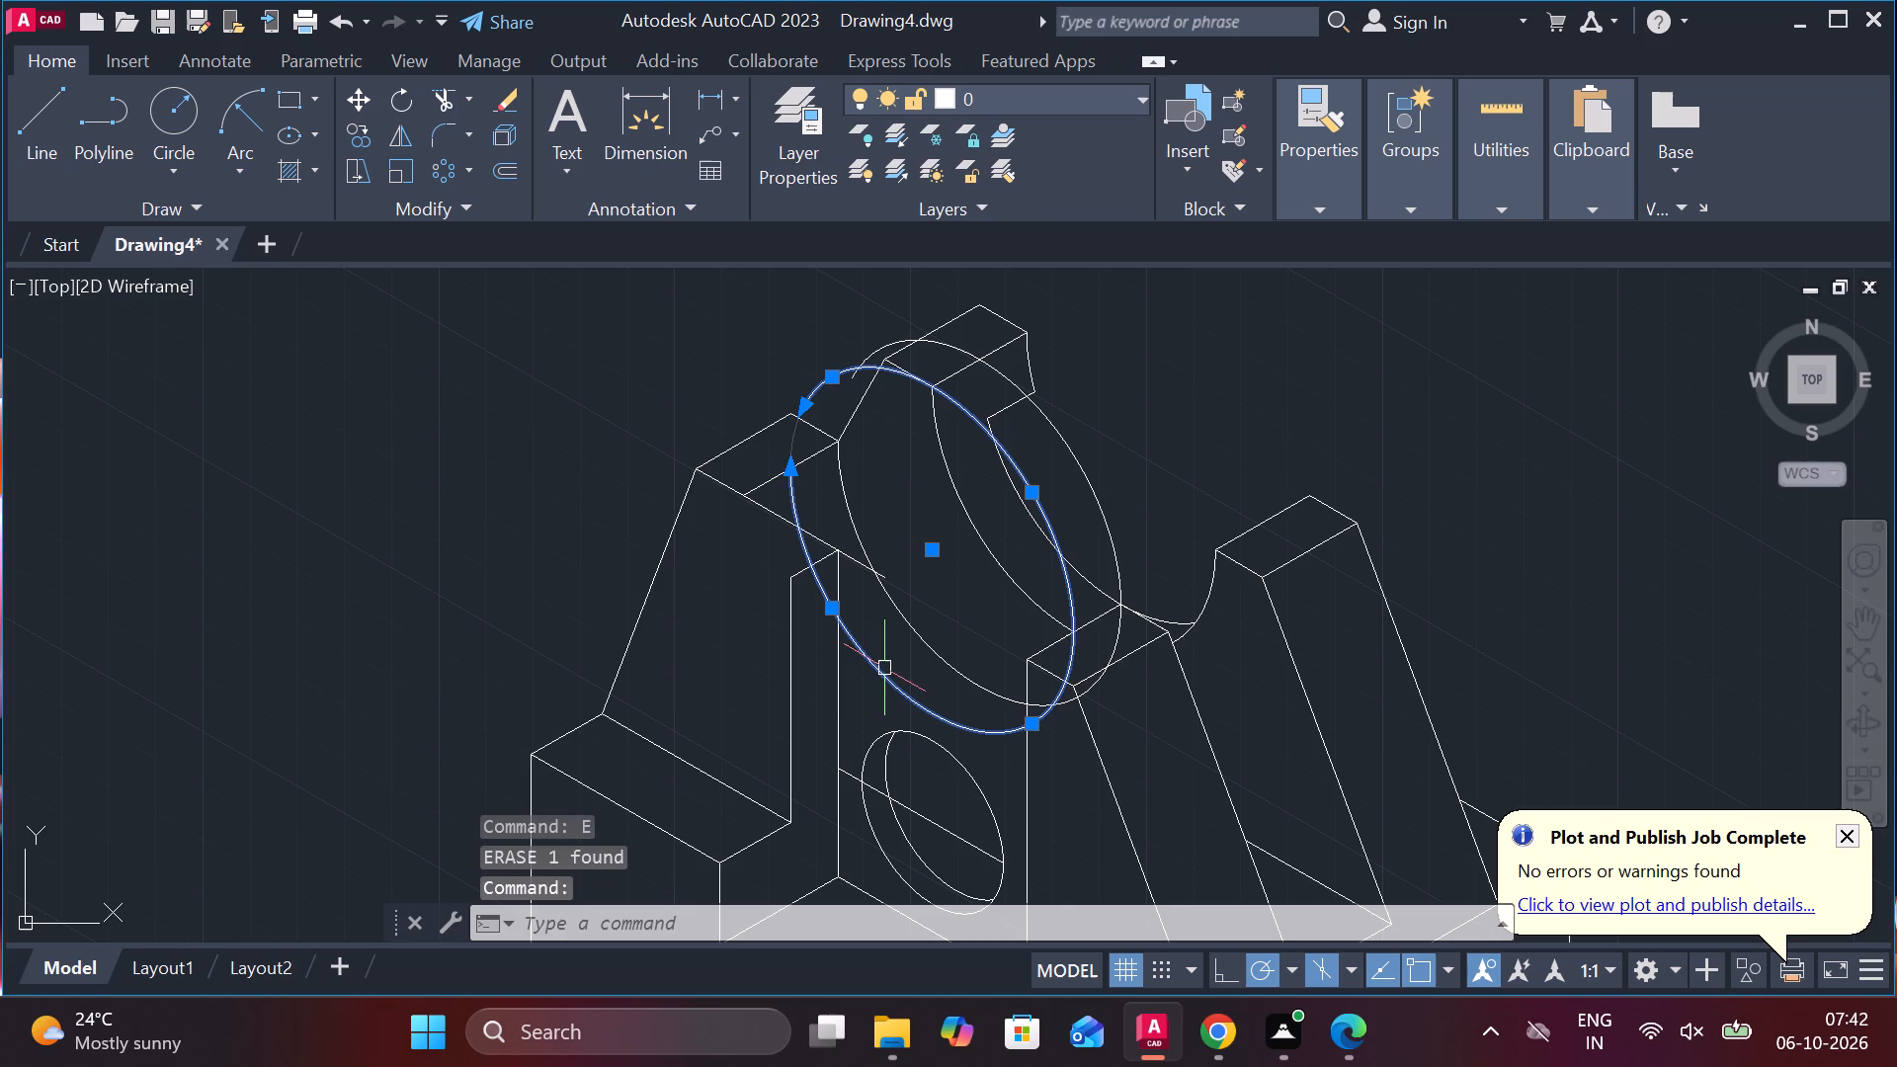
key(e)
key(Return)
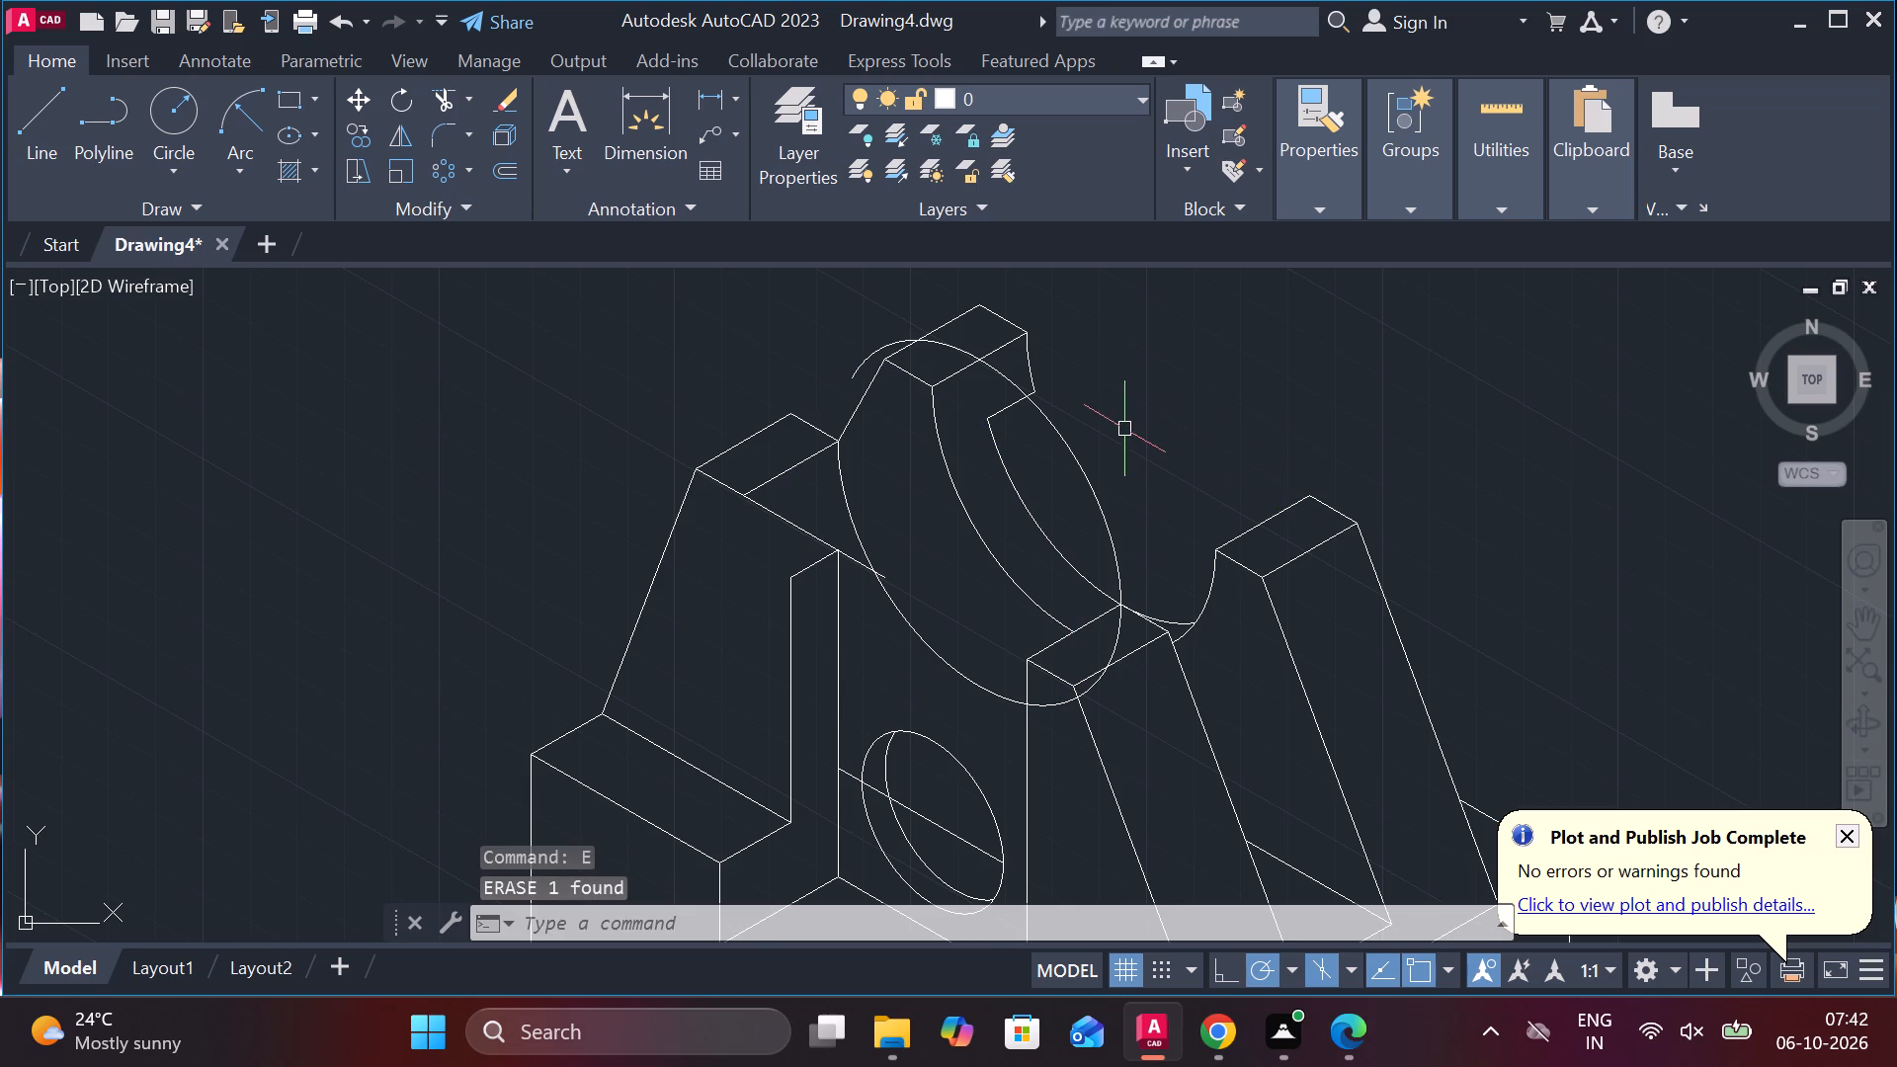
Erase the isometric line running from the back-left rib's top corner past the narrow upright.
scroll(1268, 441, up, 1)
scroll(1267, 455, down, 1)
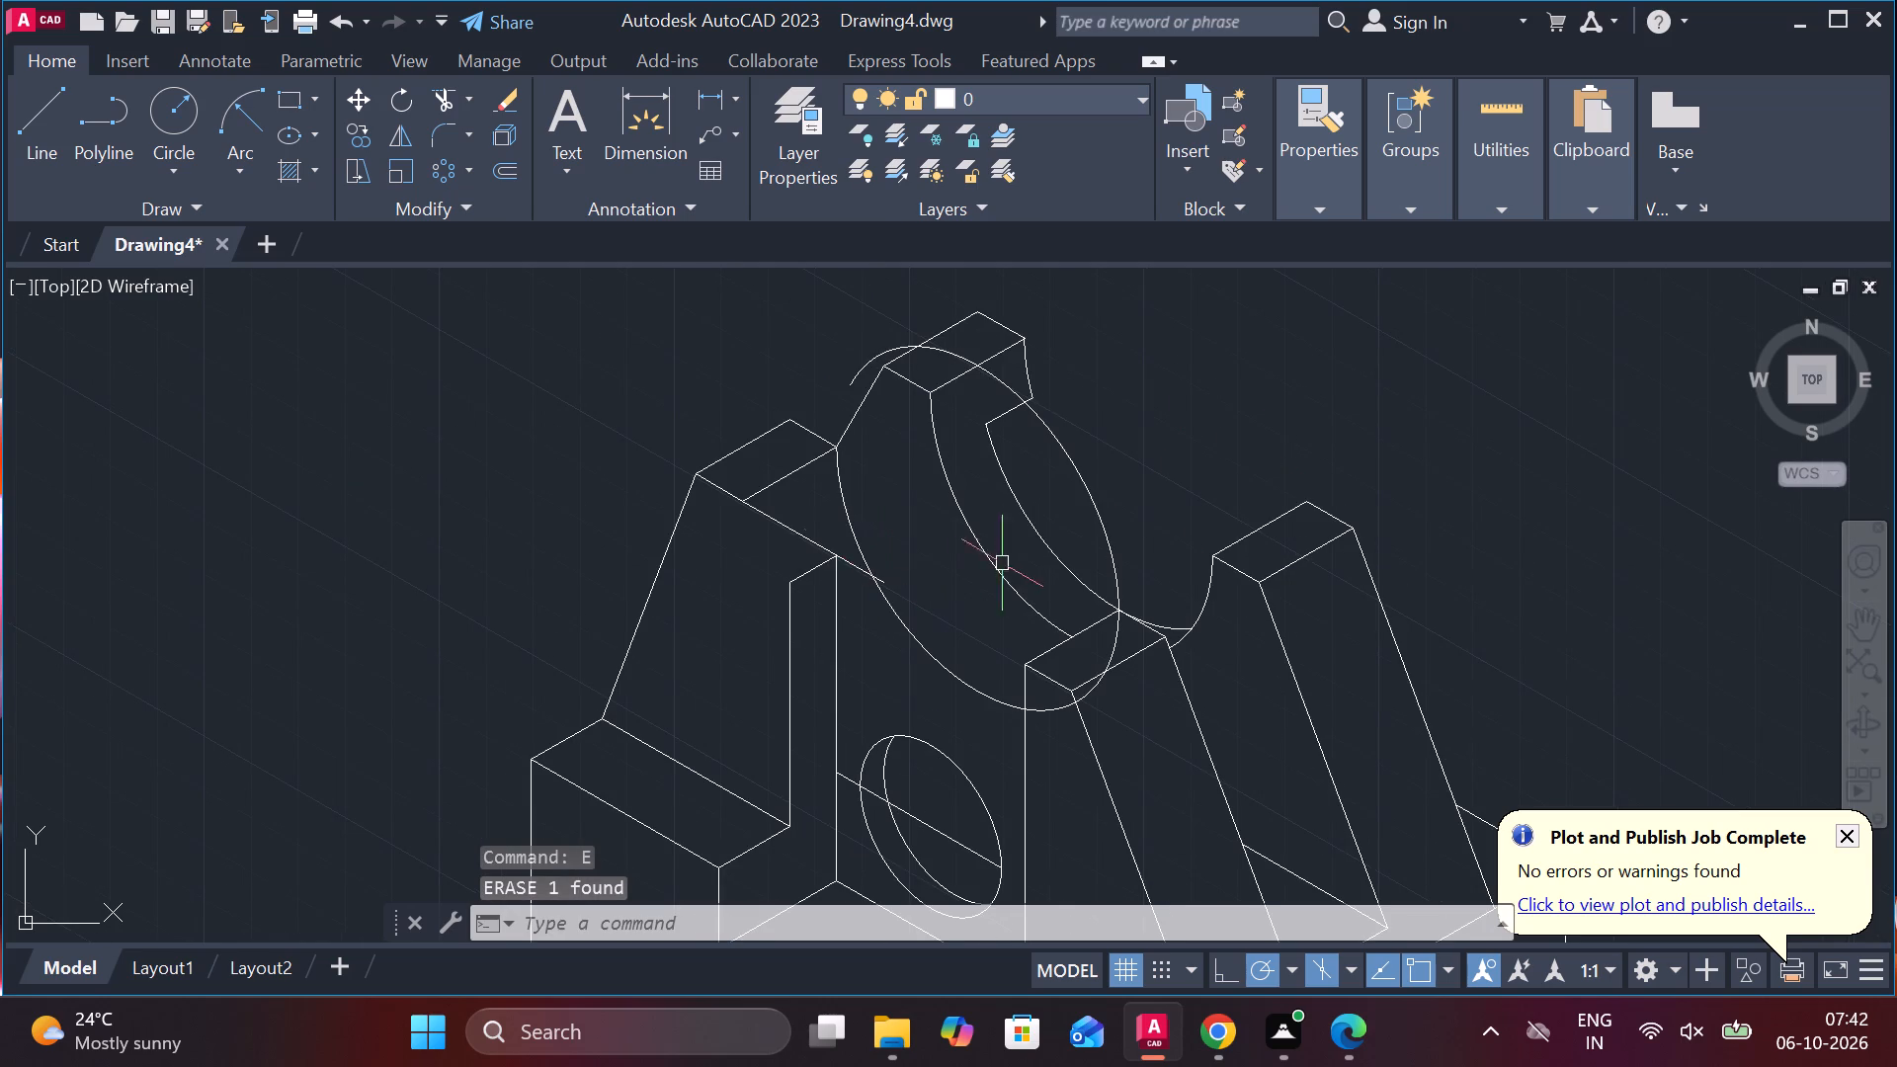
click(812, 533)
key(e)
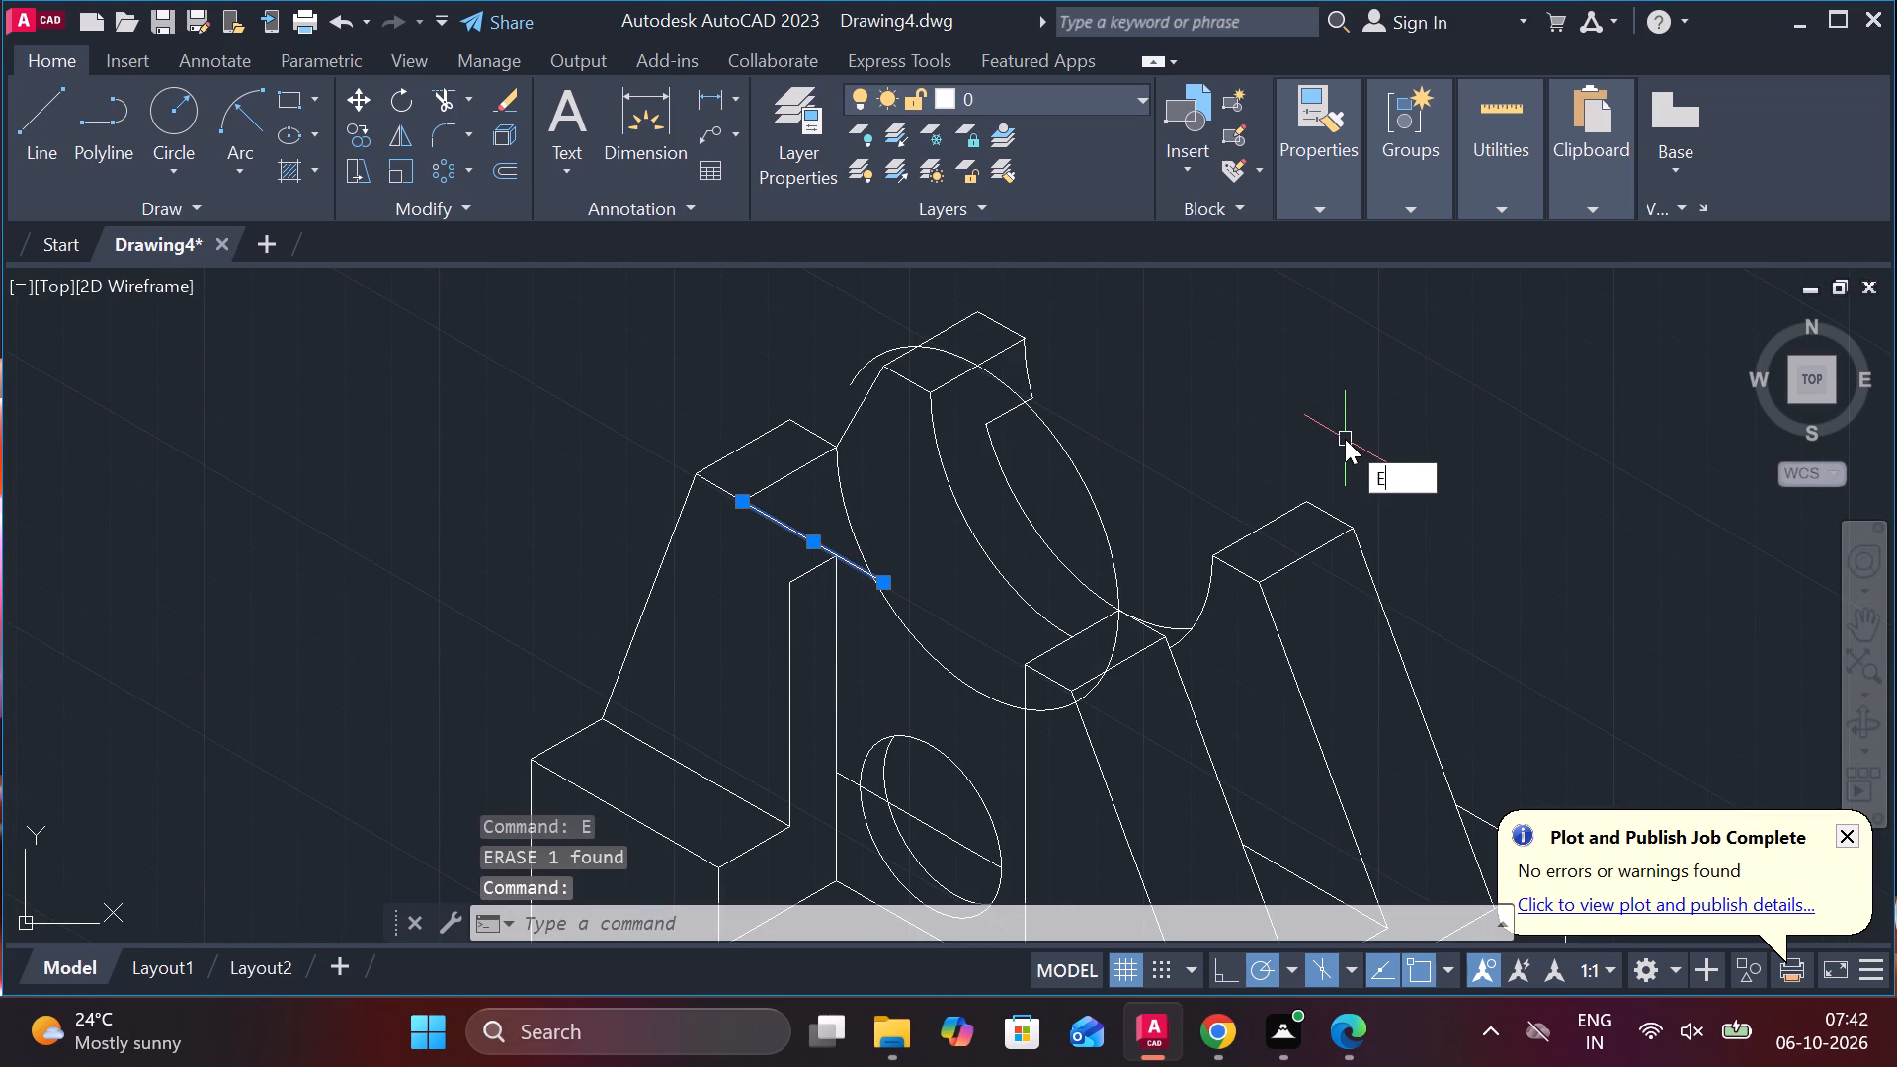
key(Return)
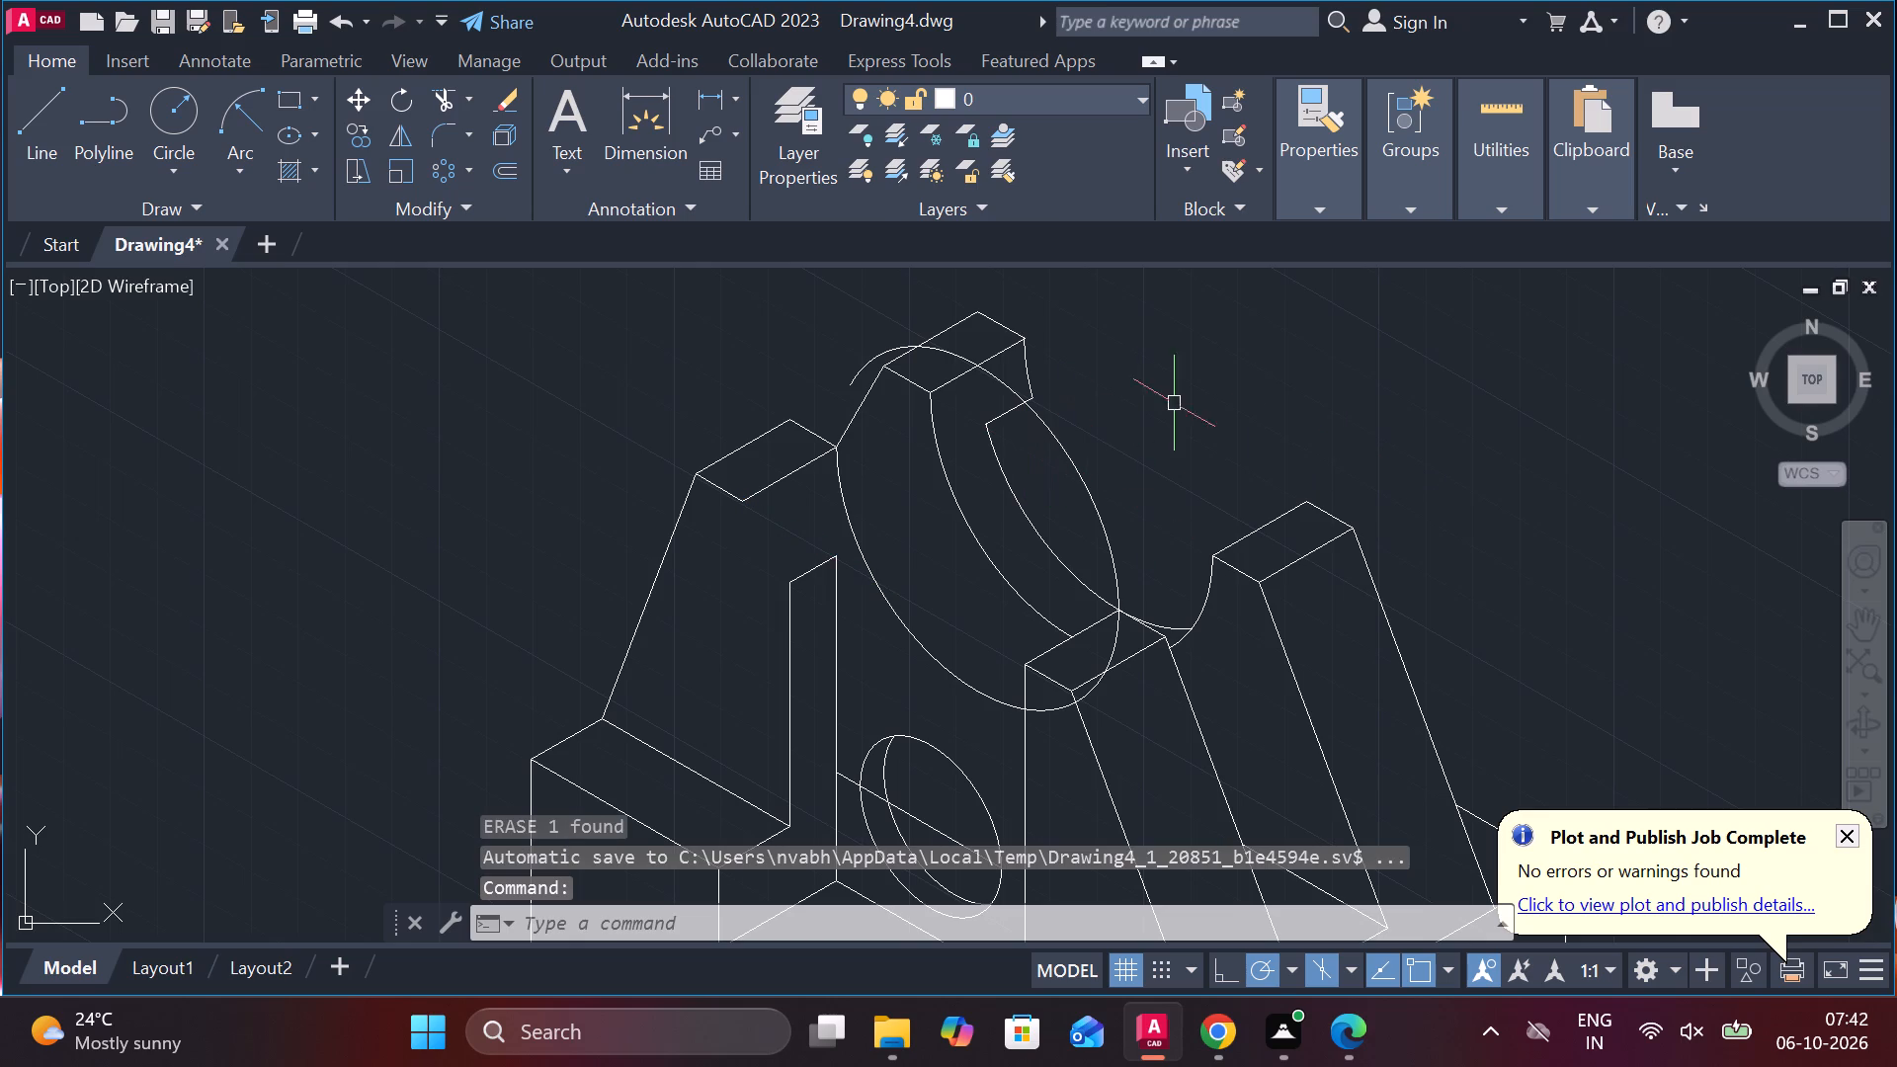
Trim the remaining extended arc above the stepped wall and over the front rib, keeping its lower curve between the two ribs.
text(TR)
key(Return)
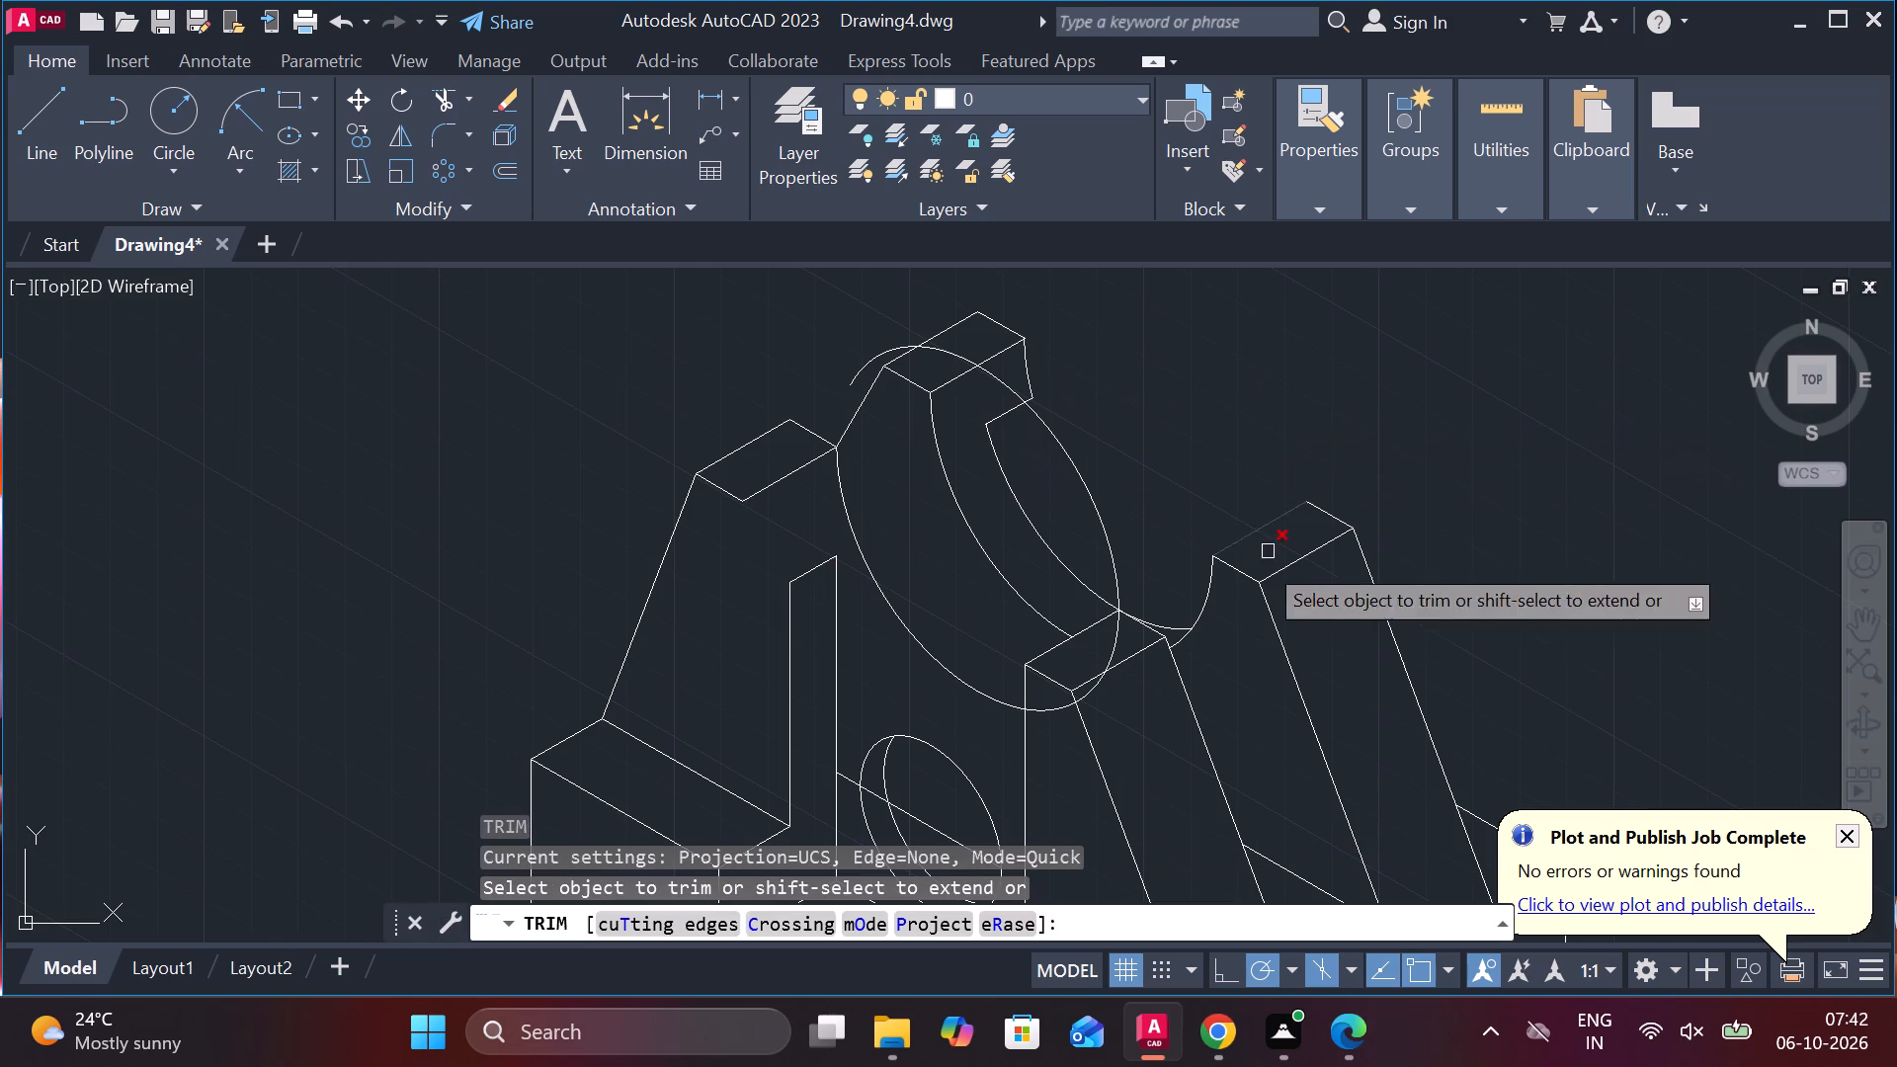
click(1098, 492)
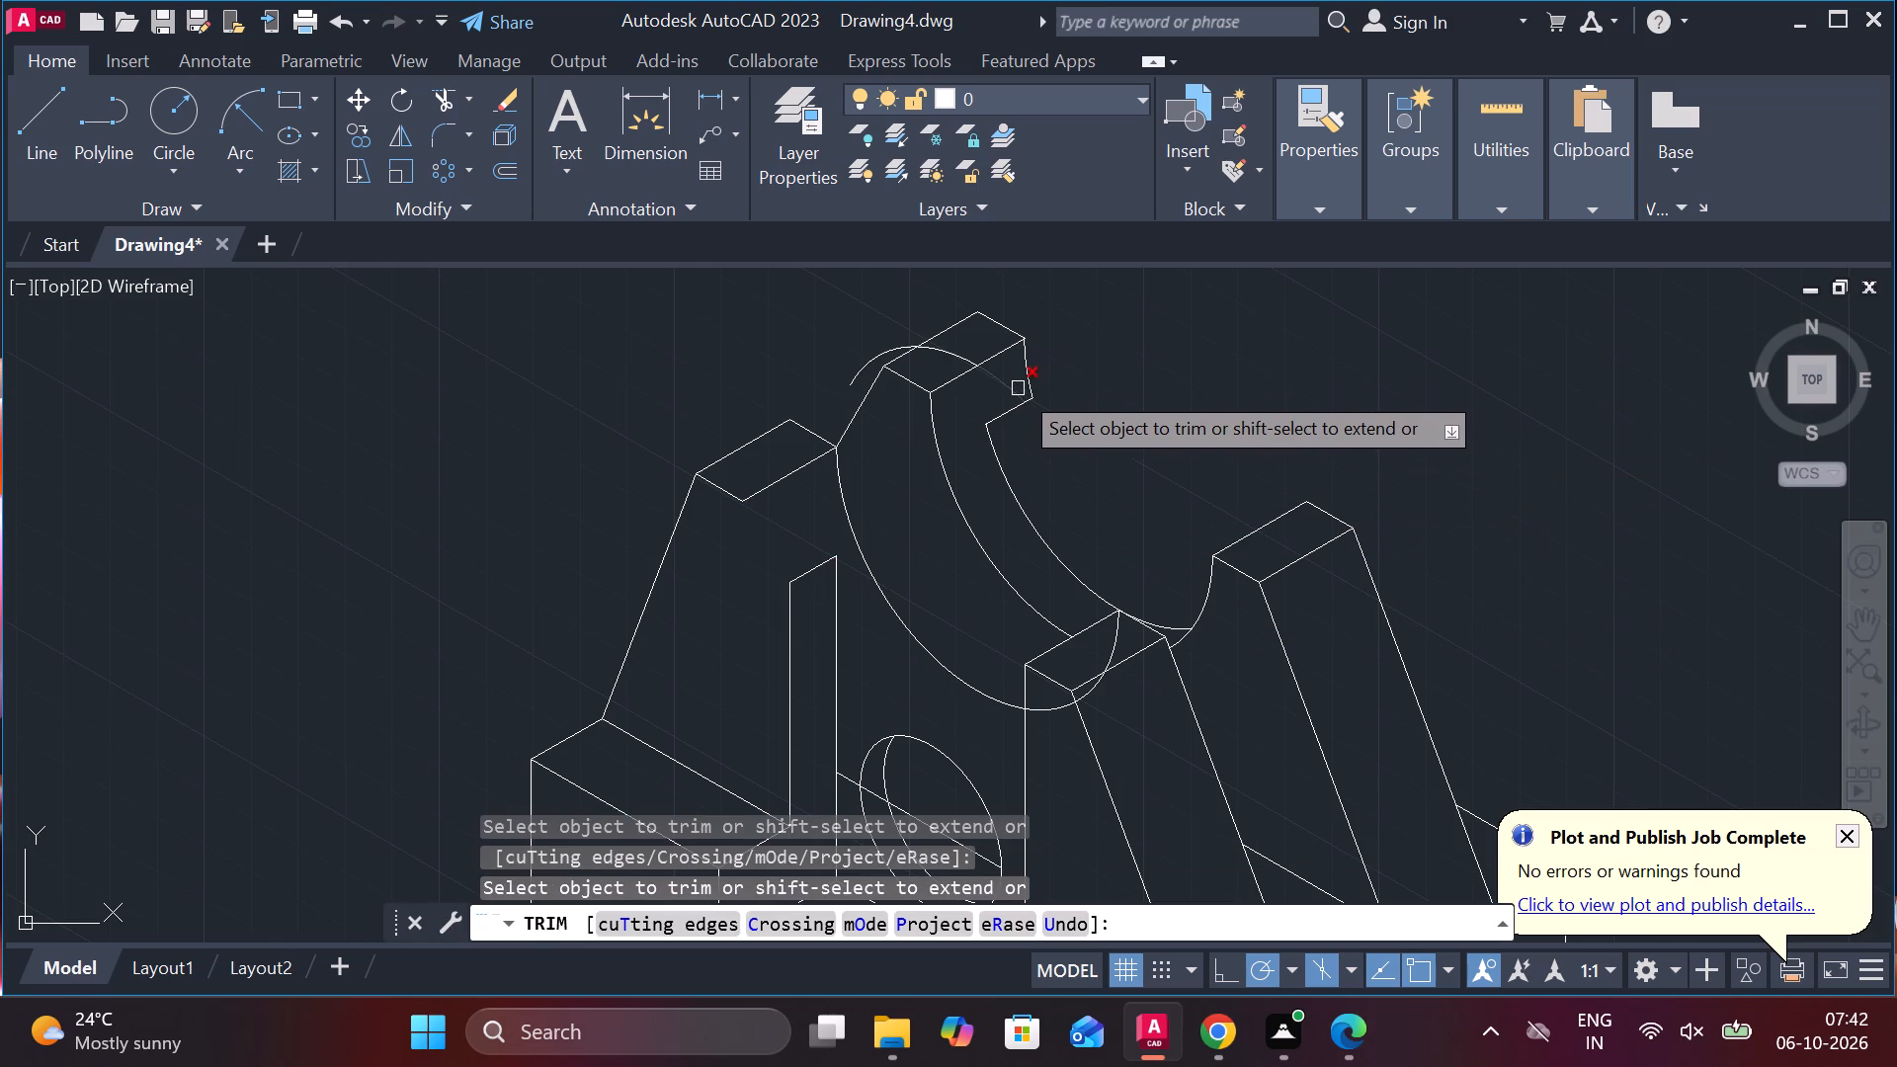
click(1008, 390)
middle_drag(1262, 374, 1320, 414)
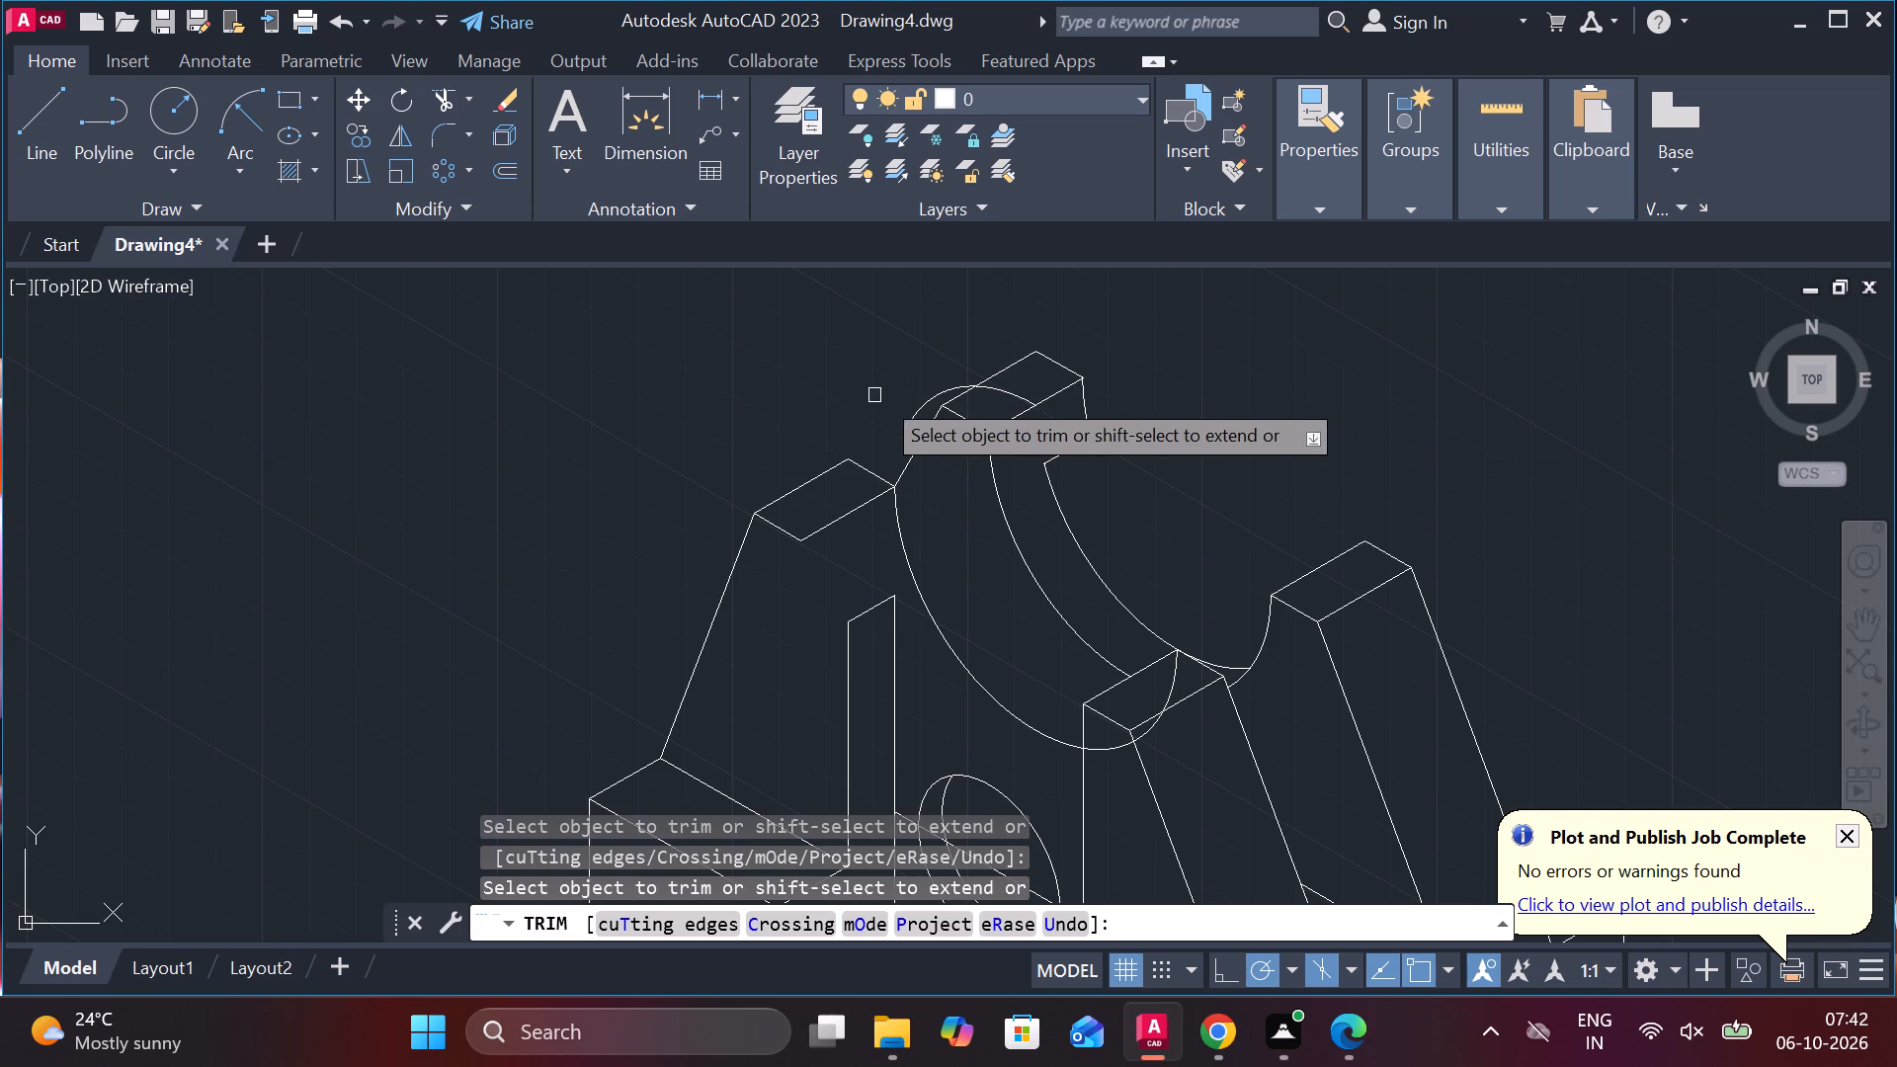
click(911, 403)
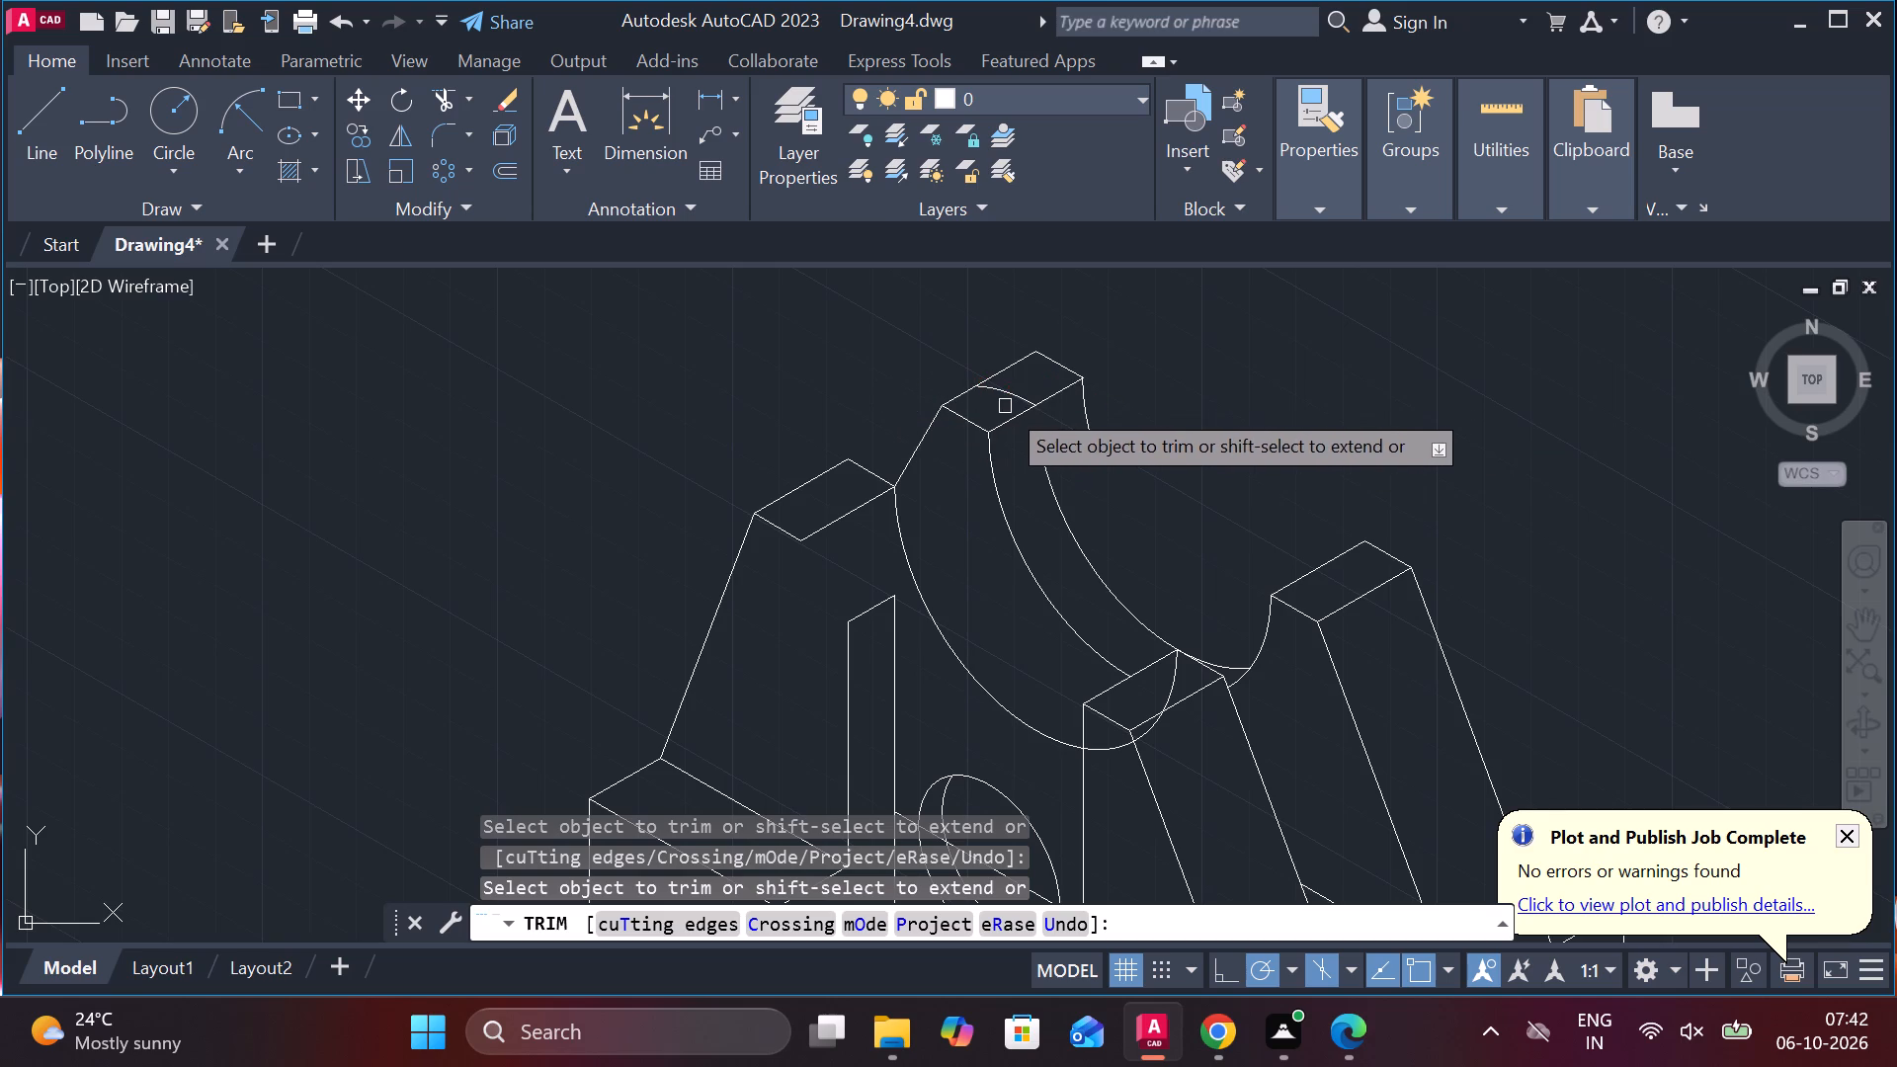
click(1011, 399)
middle_drag(1245, 405, 1192, 363)
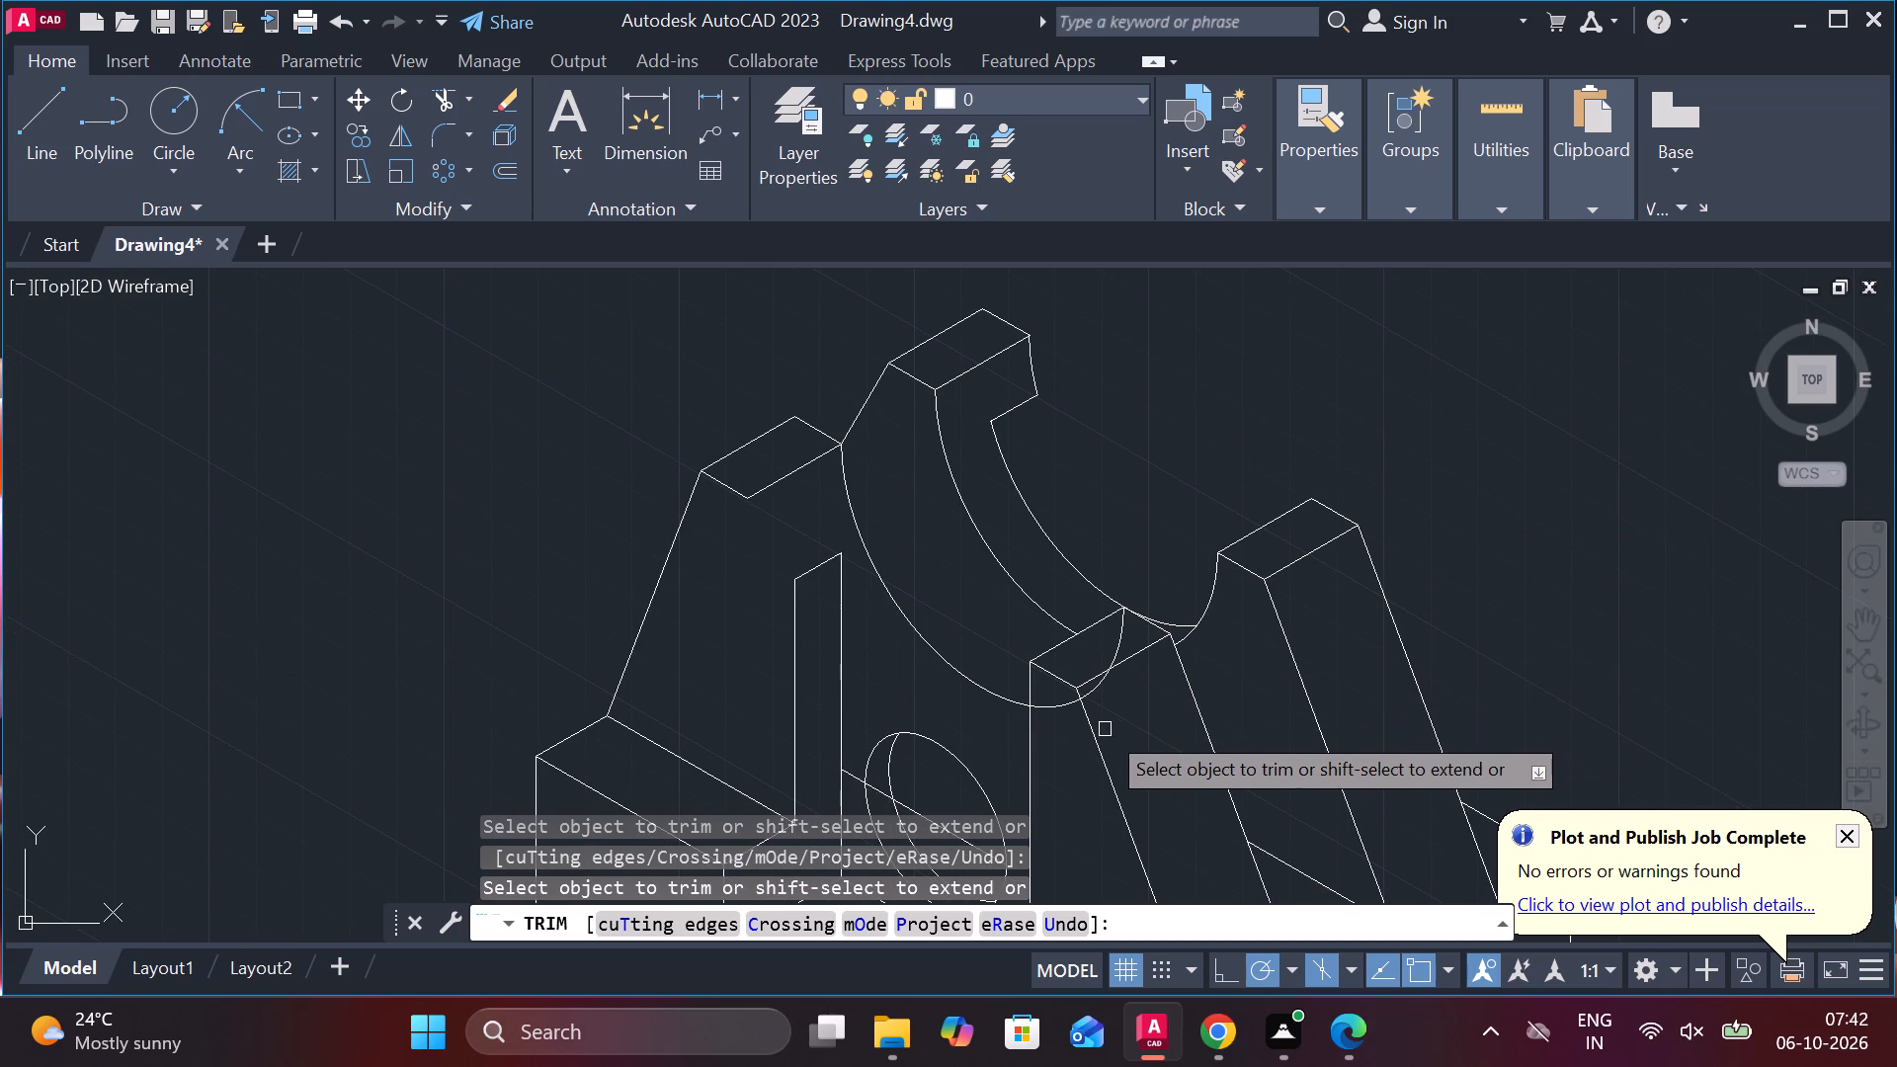
click(1120, 639)
scroll(1102, 719, up, 2)
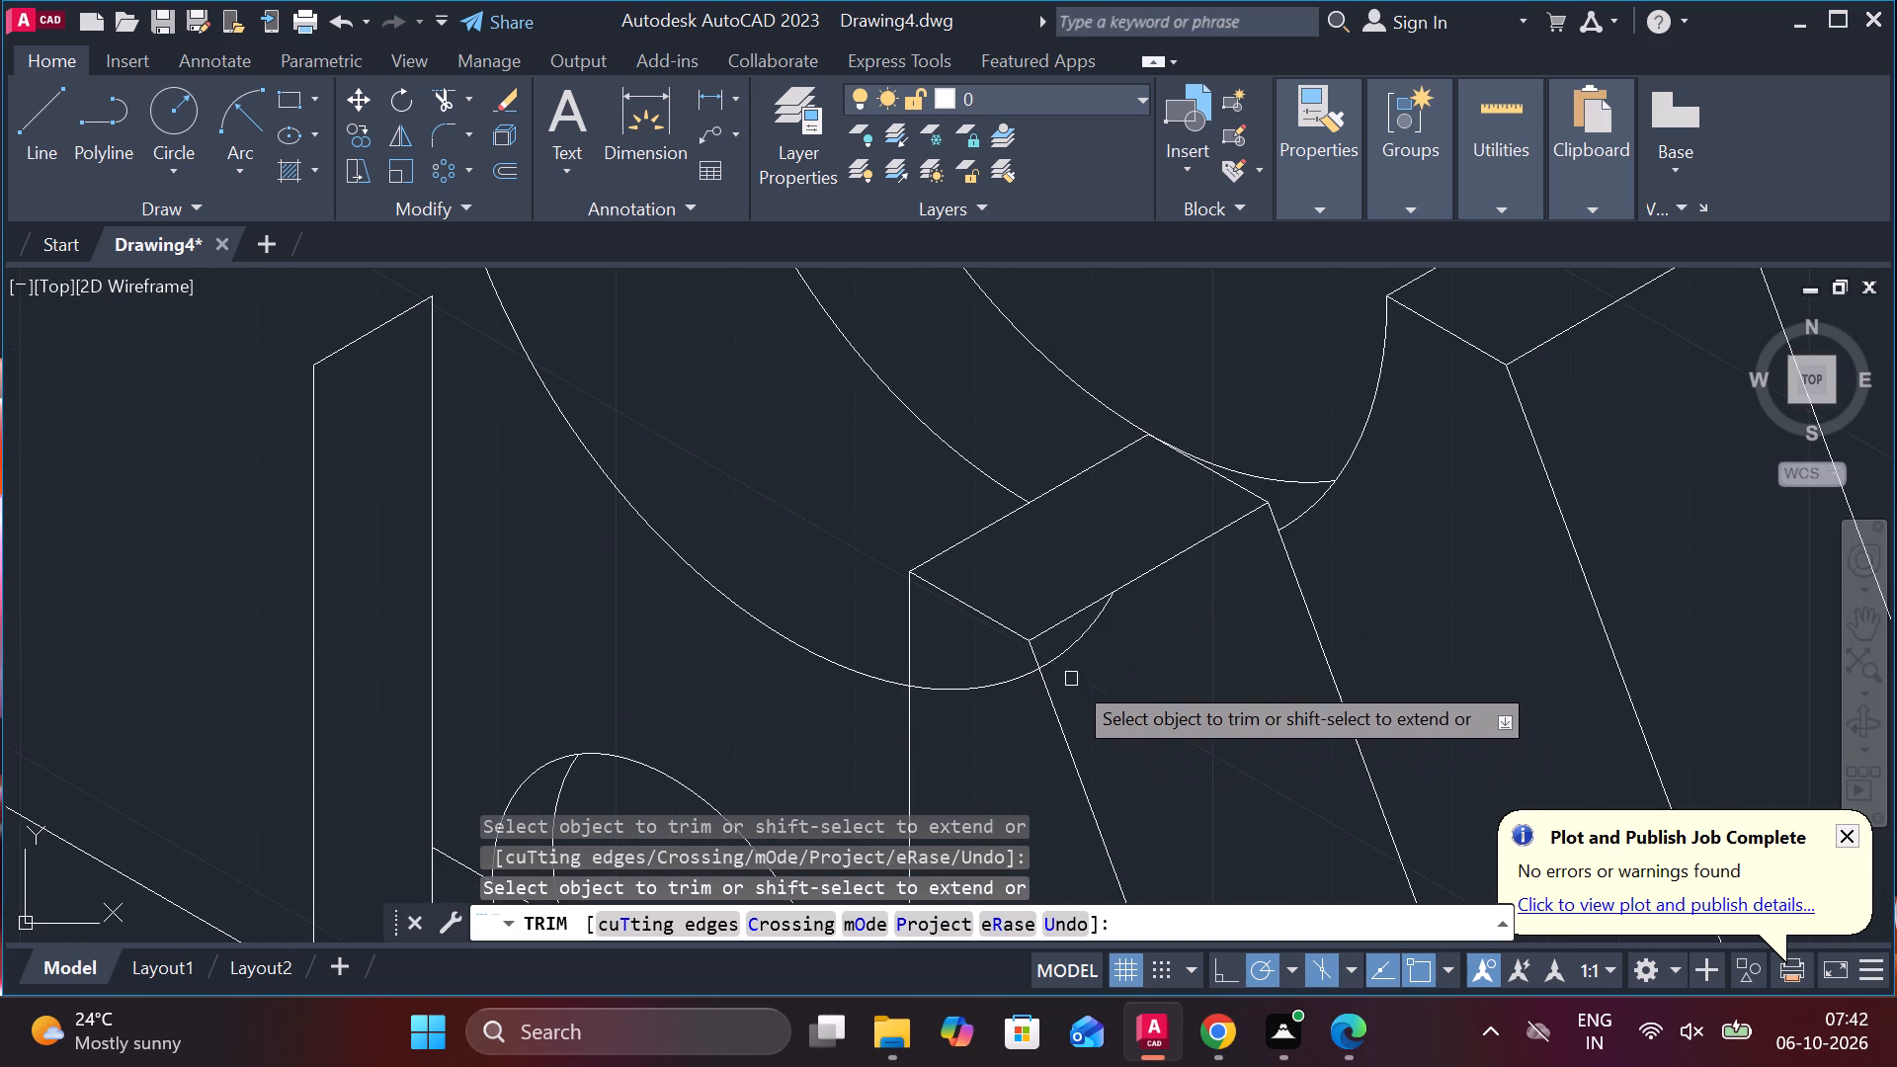
click(1064, 643)
click(951, 697)
scroll(826, 625, down, 1)
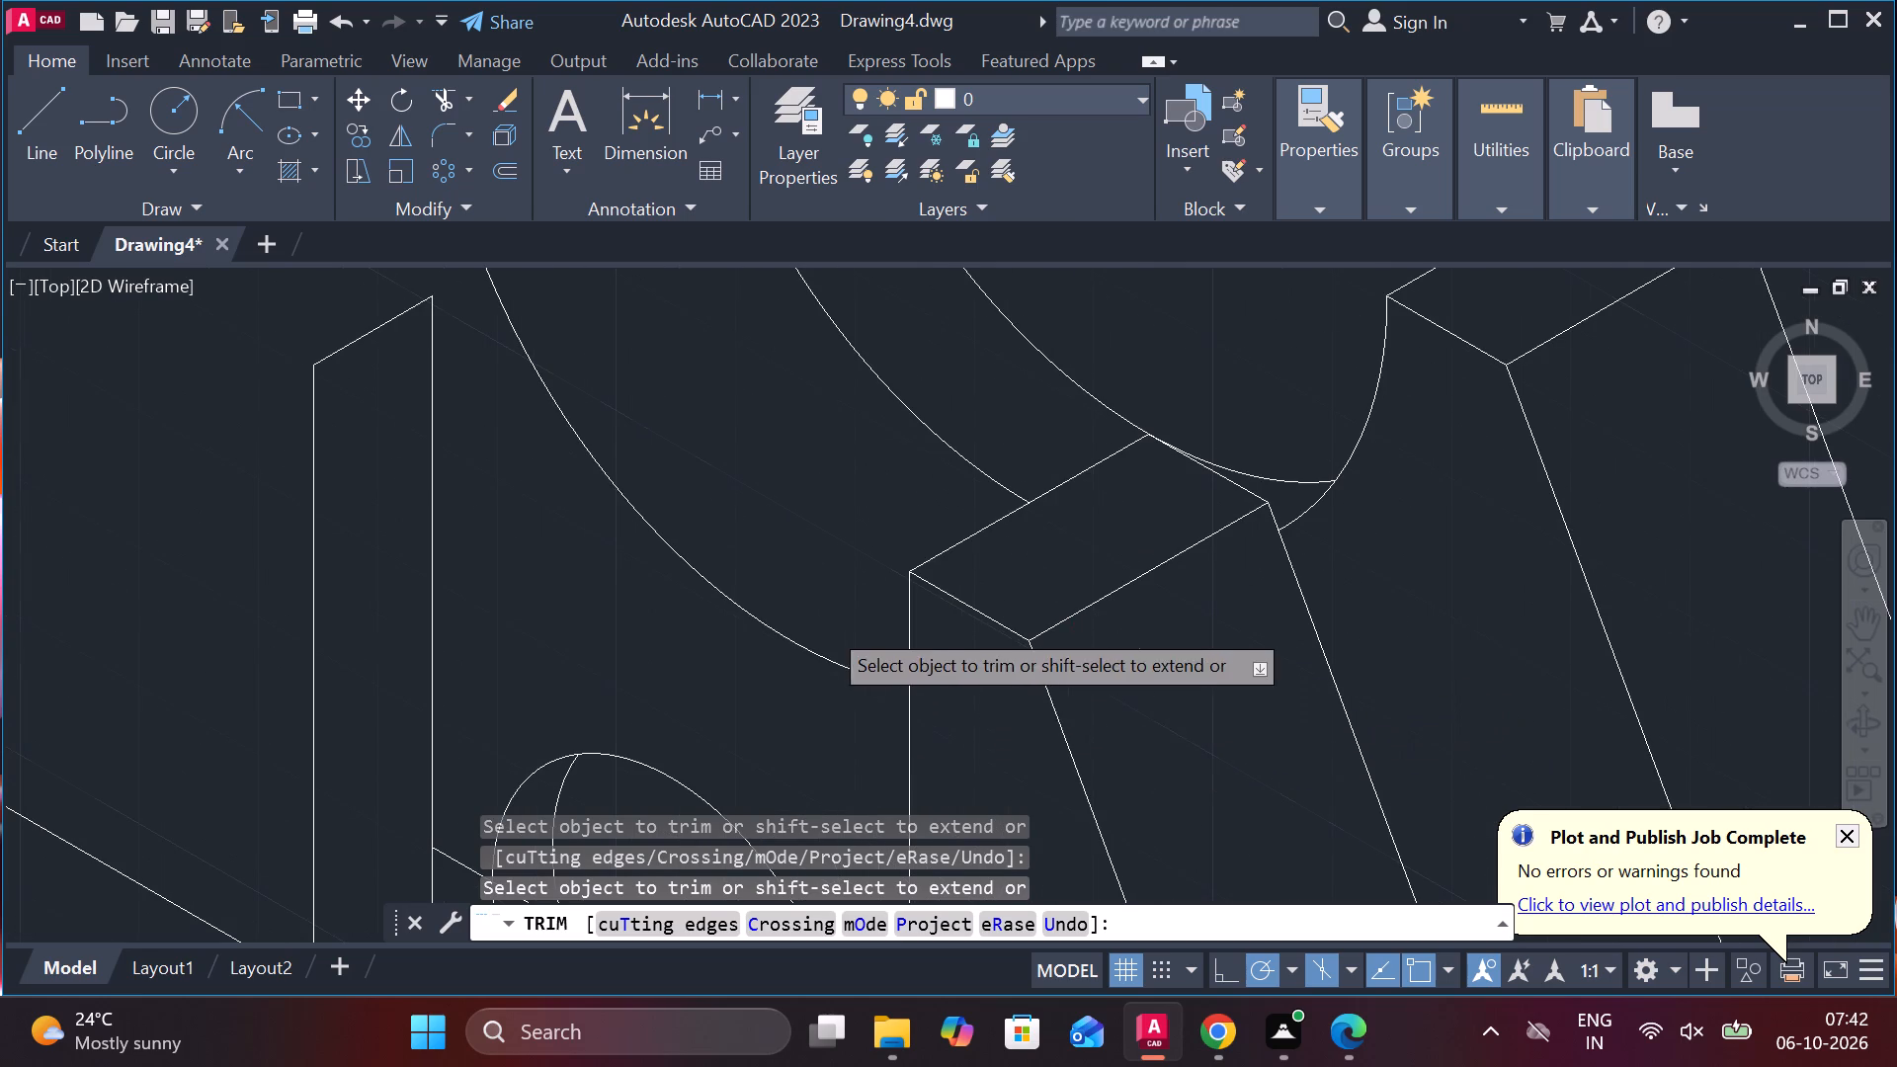
scroll(826, 625, down, 2)
key(Escape)
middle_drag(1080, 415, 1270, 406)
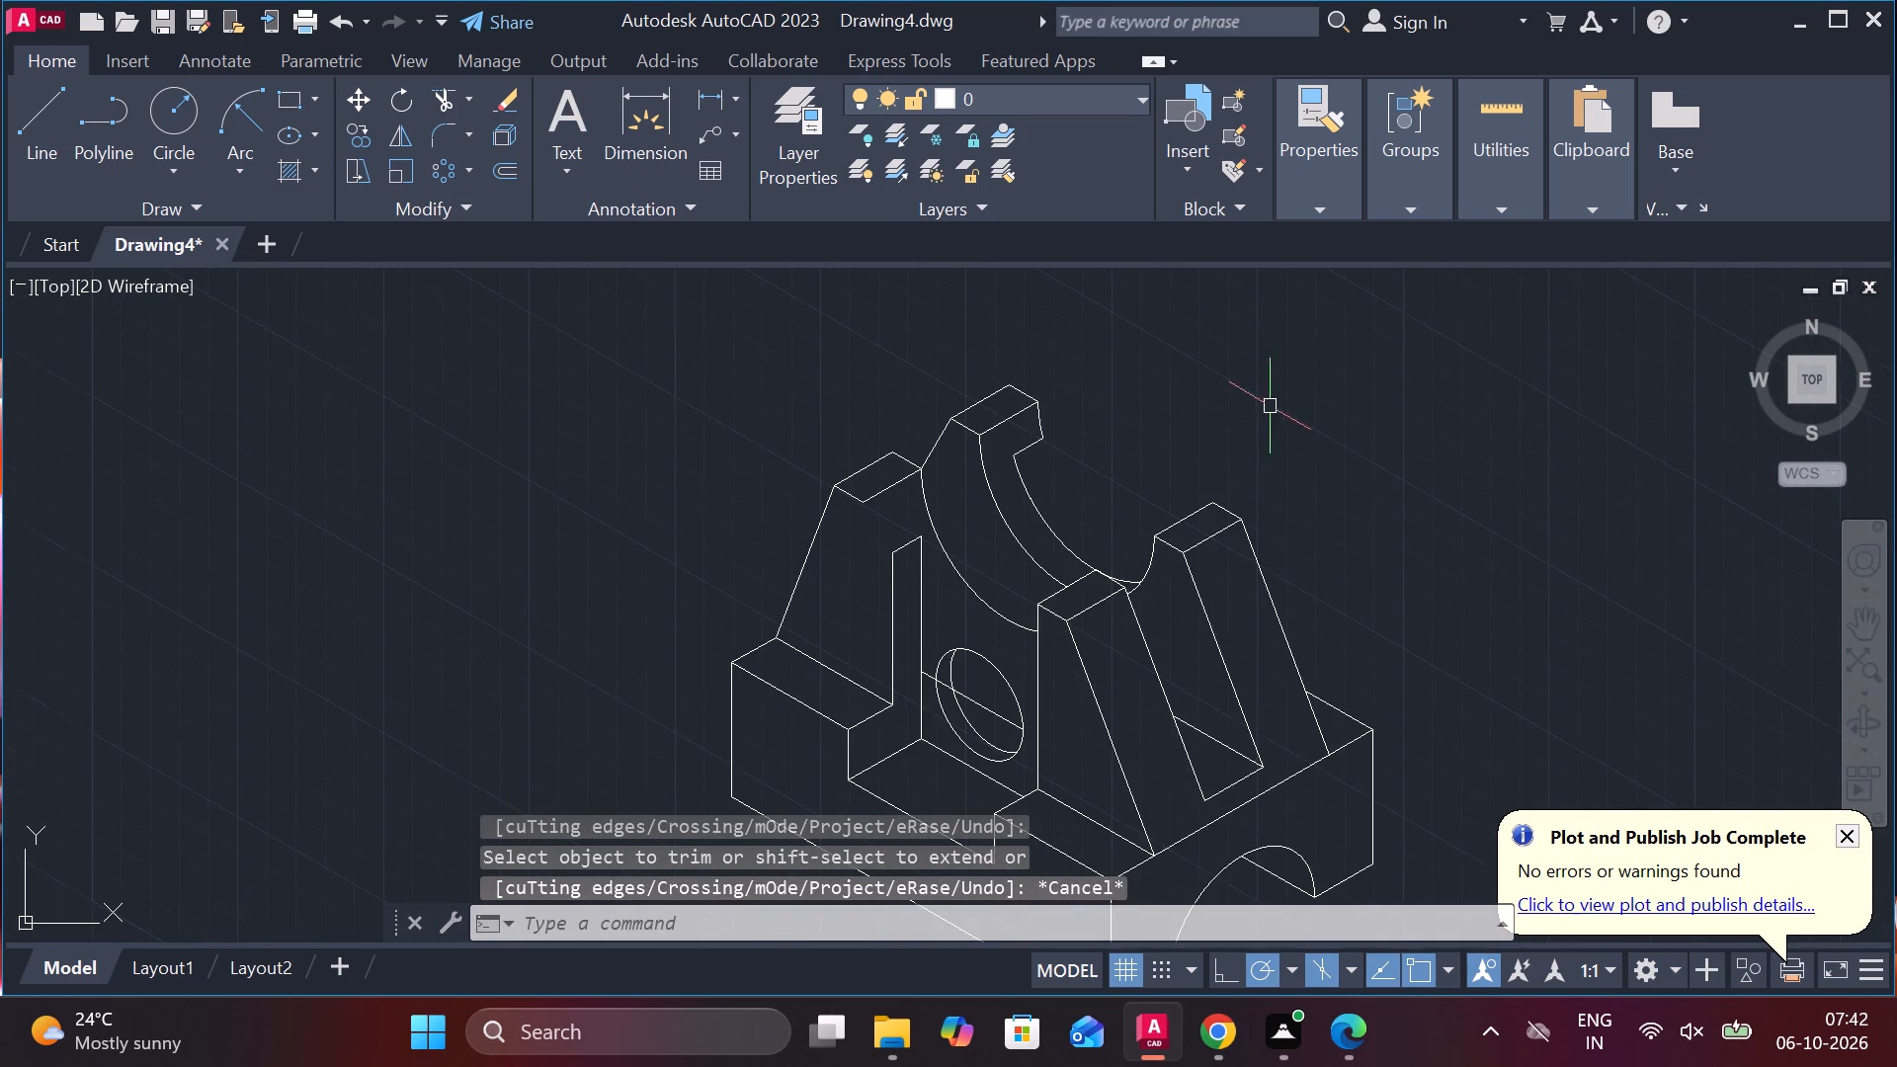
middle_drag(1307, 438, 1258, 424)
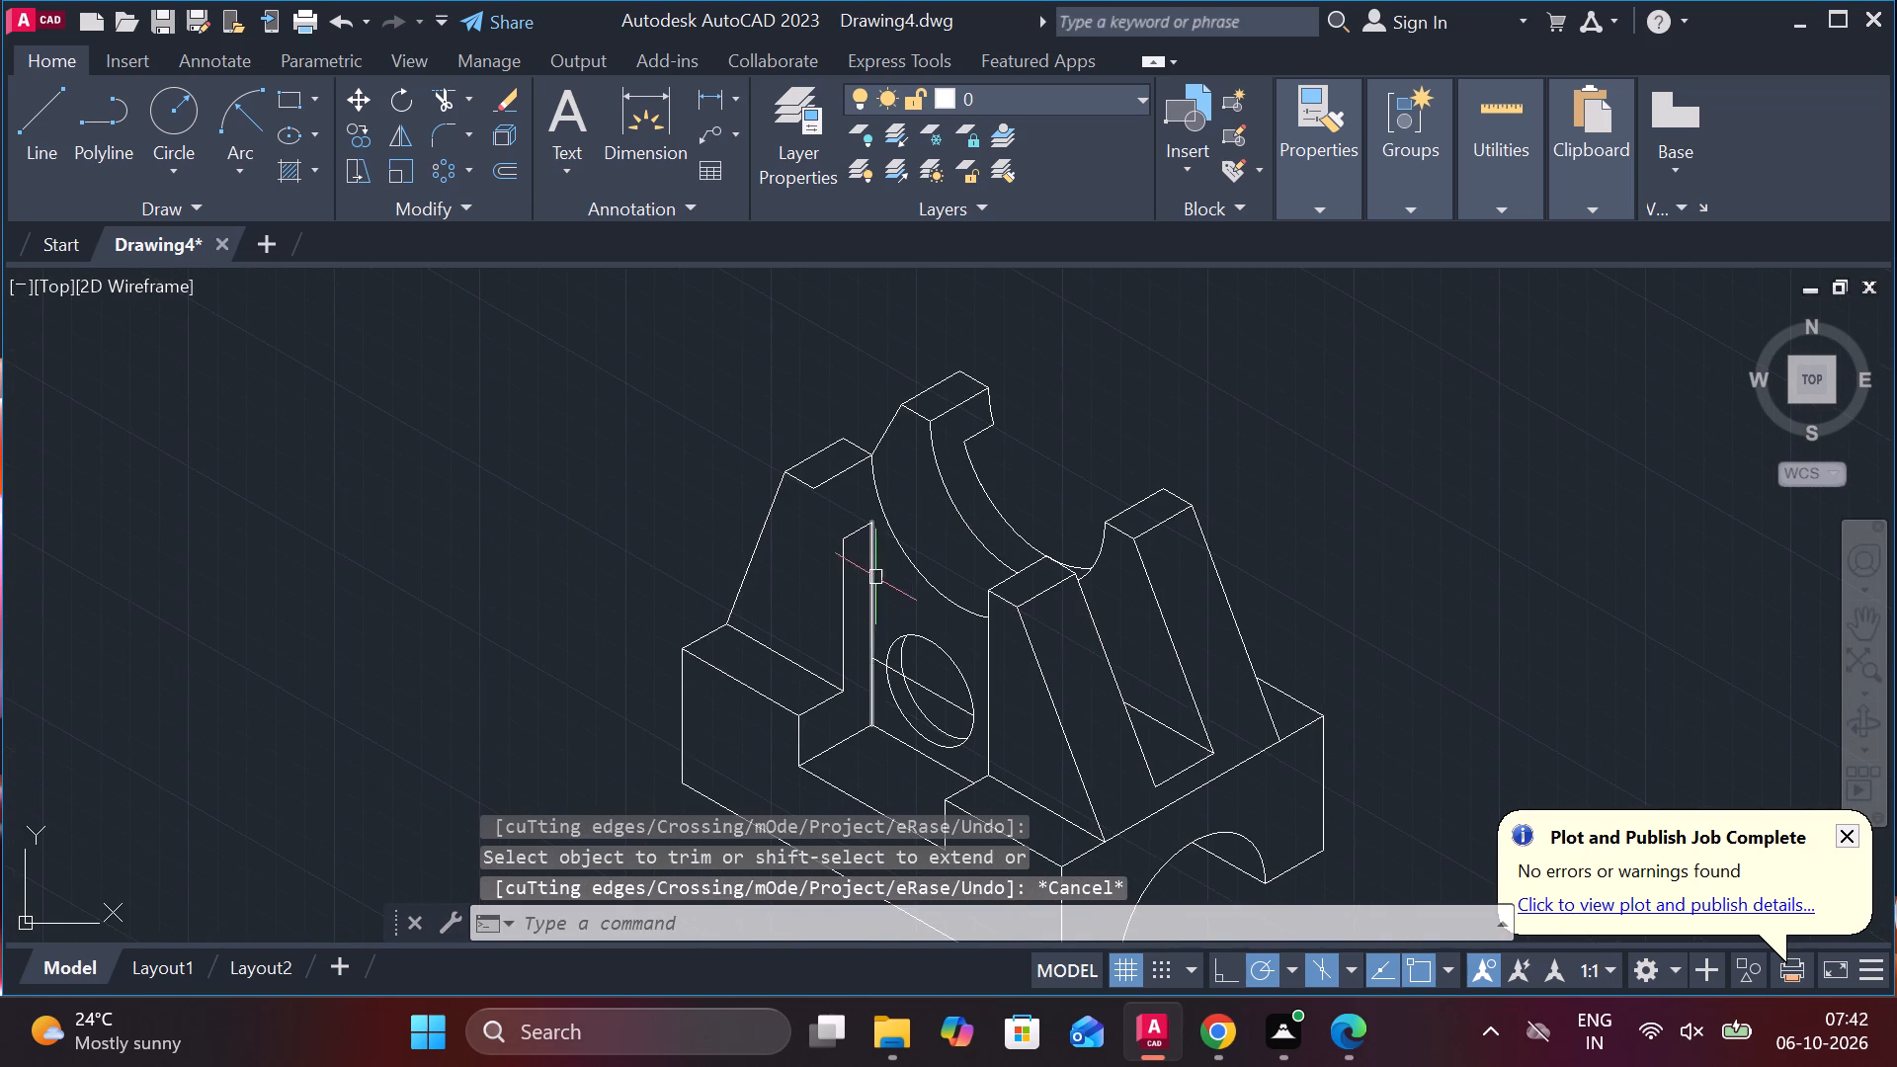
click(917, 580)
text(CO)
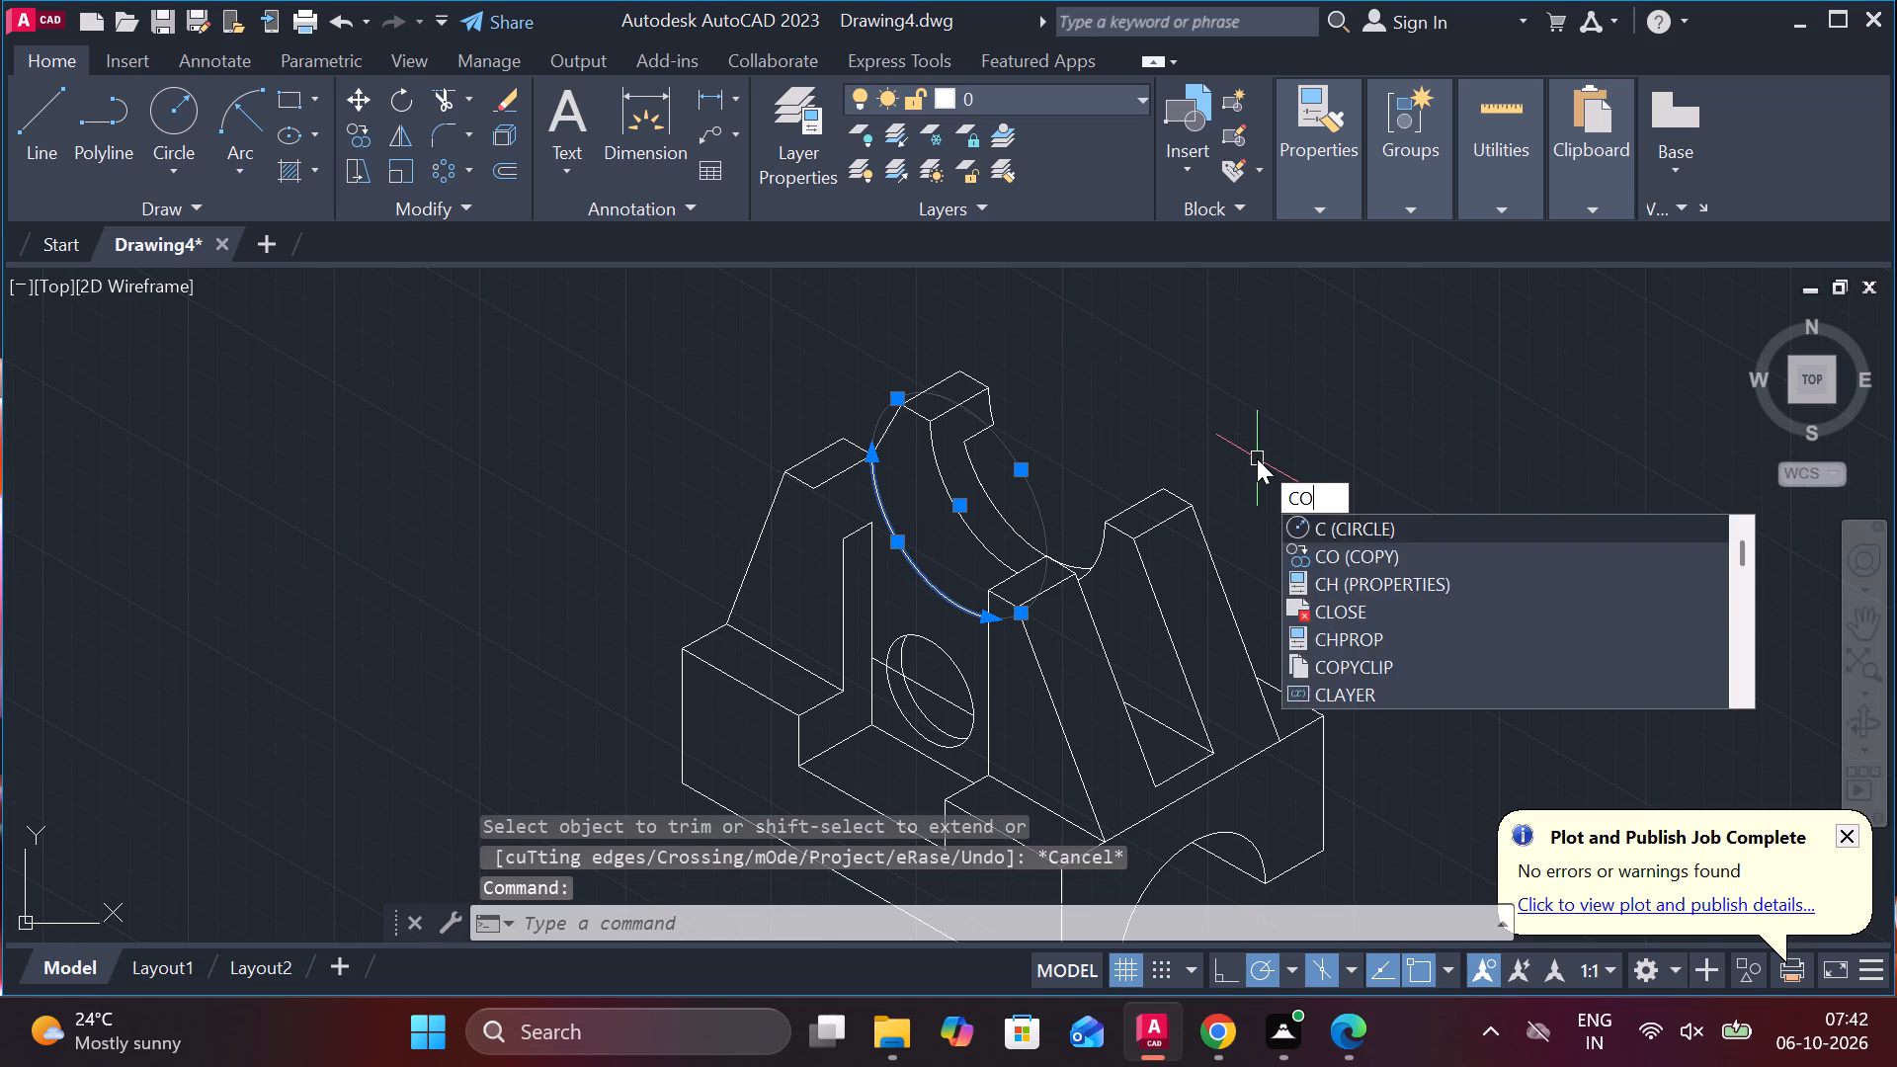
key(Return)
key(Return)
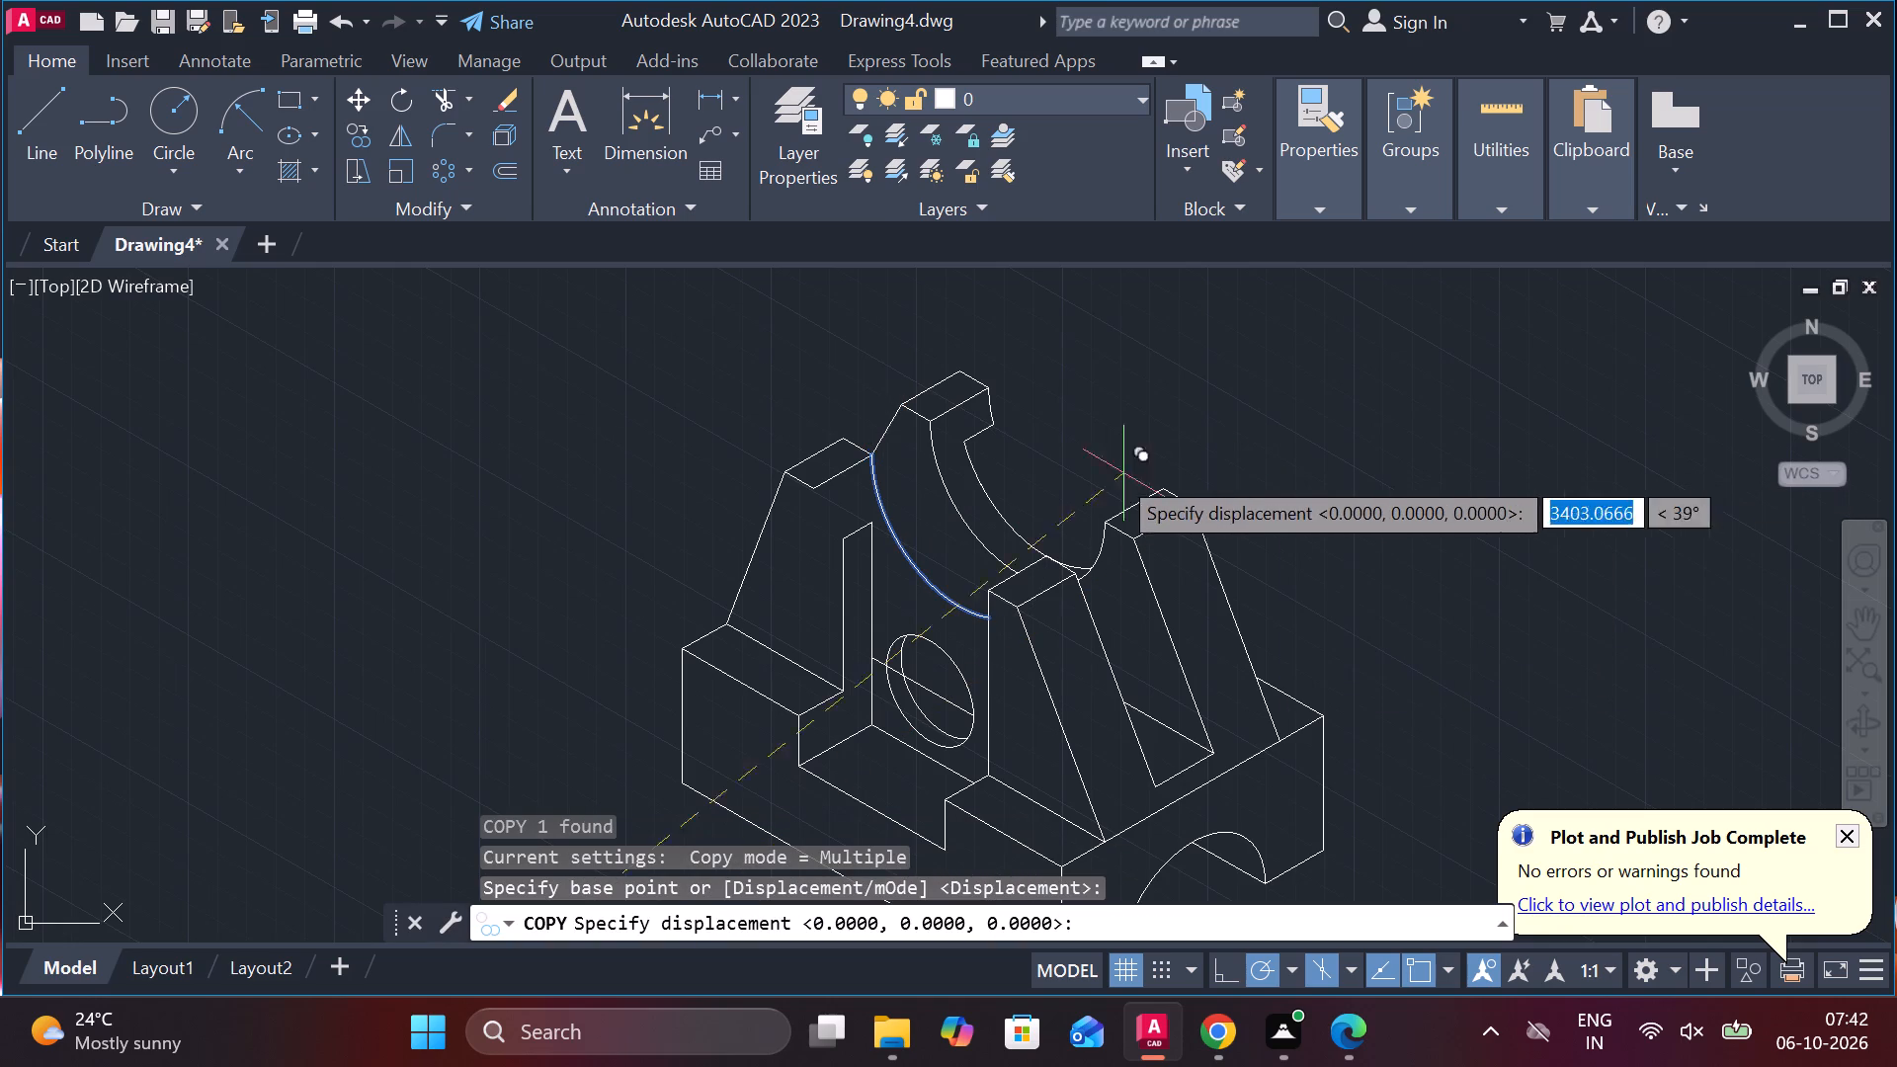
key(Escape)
Copy the trimmed curve 20 units toward the front at 210°, using its centre as base point.
click(921, 588)
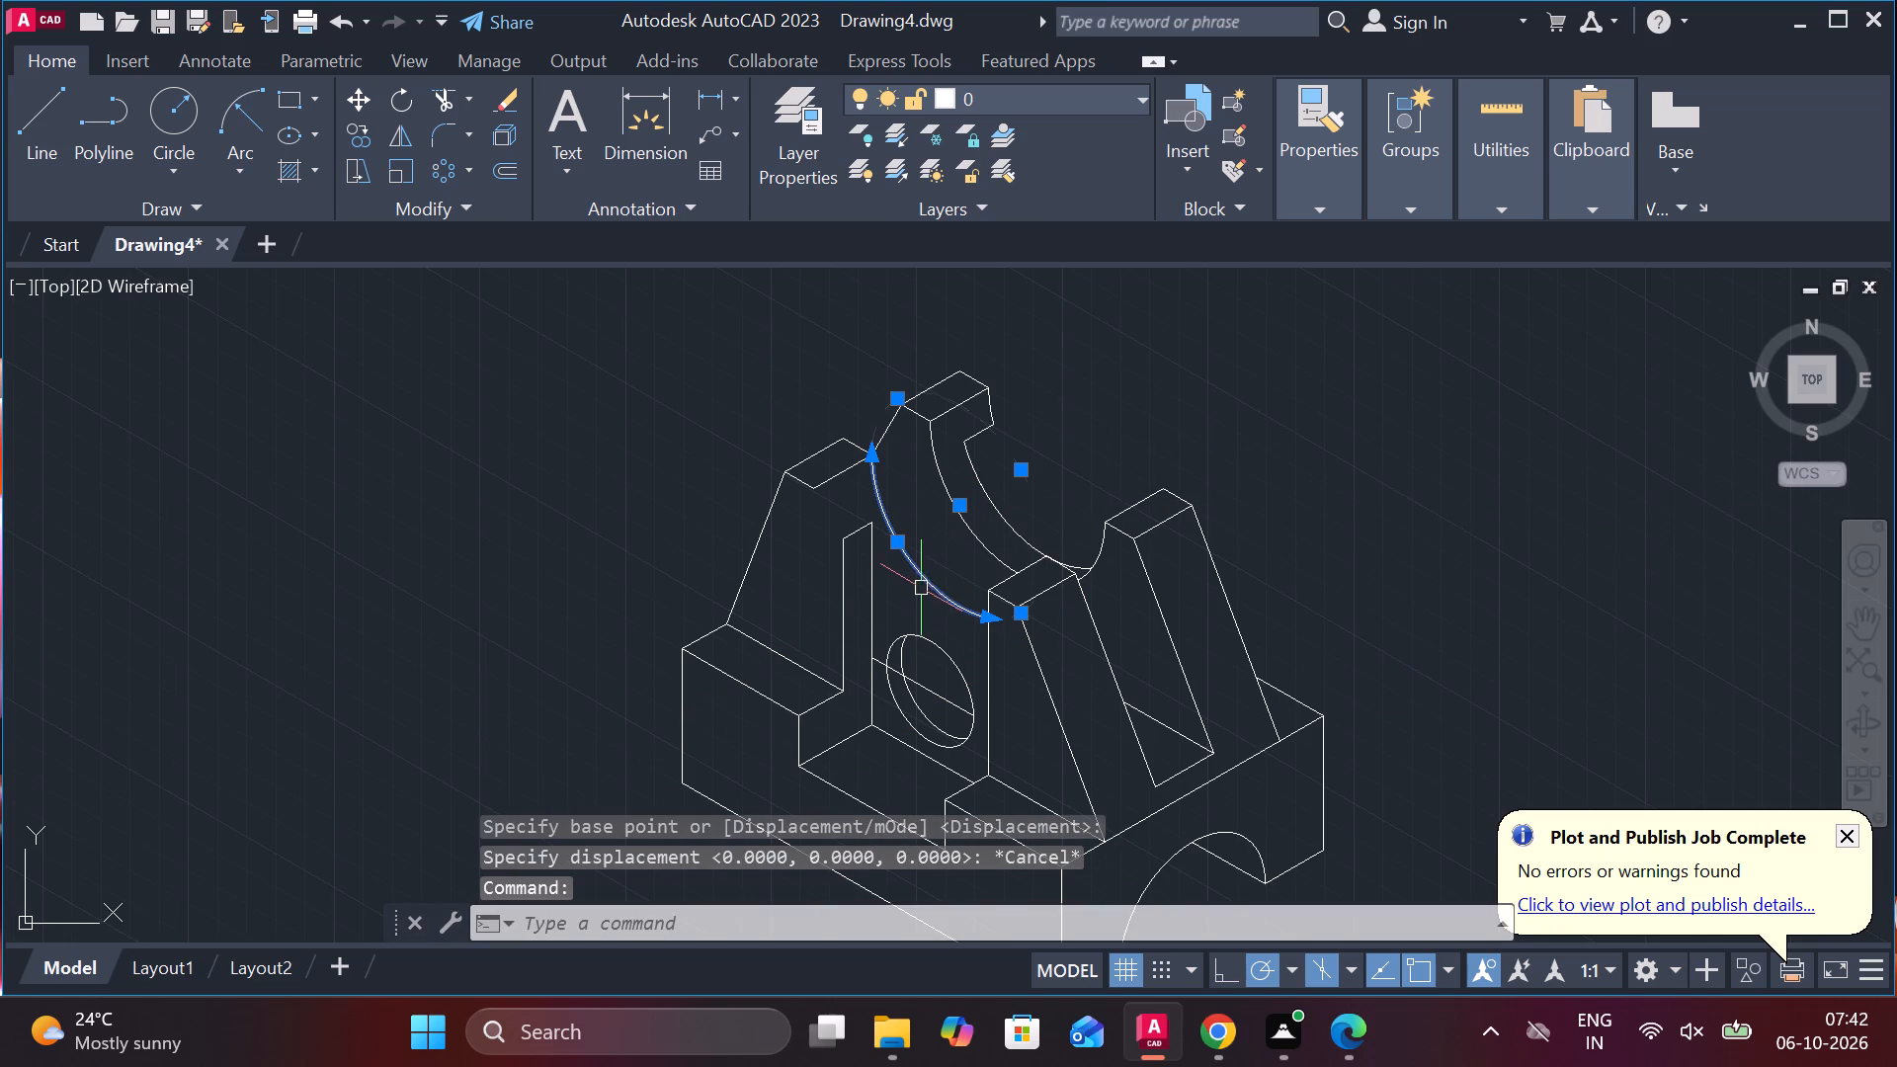
text(CO)
key(Return)
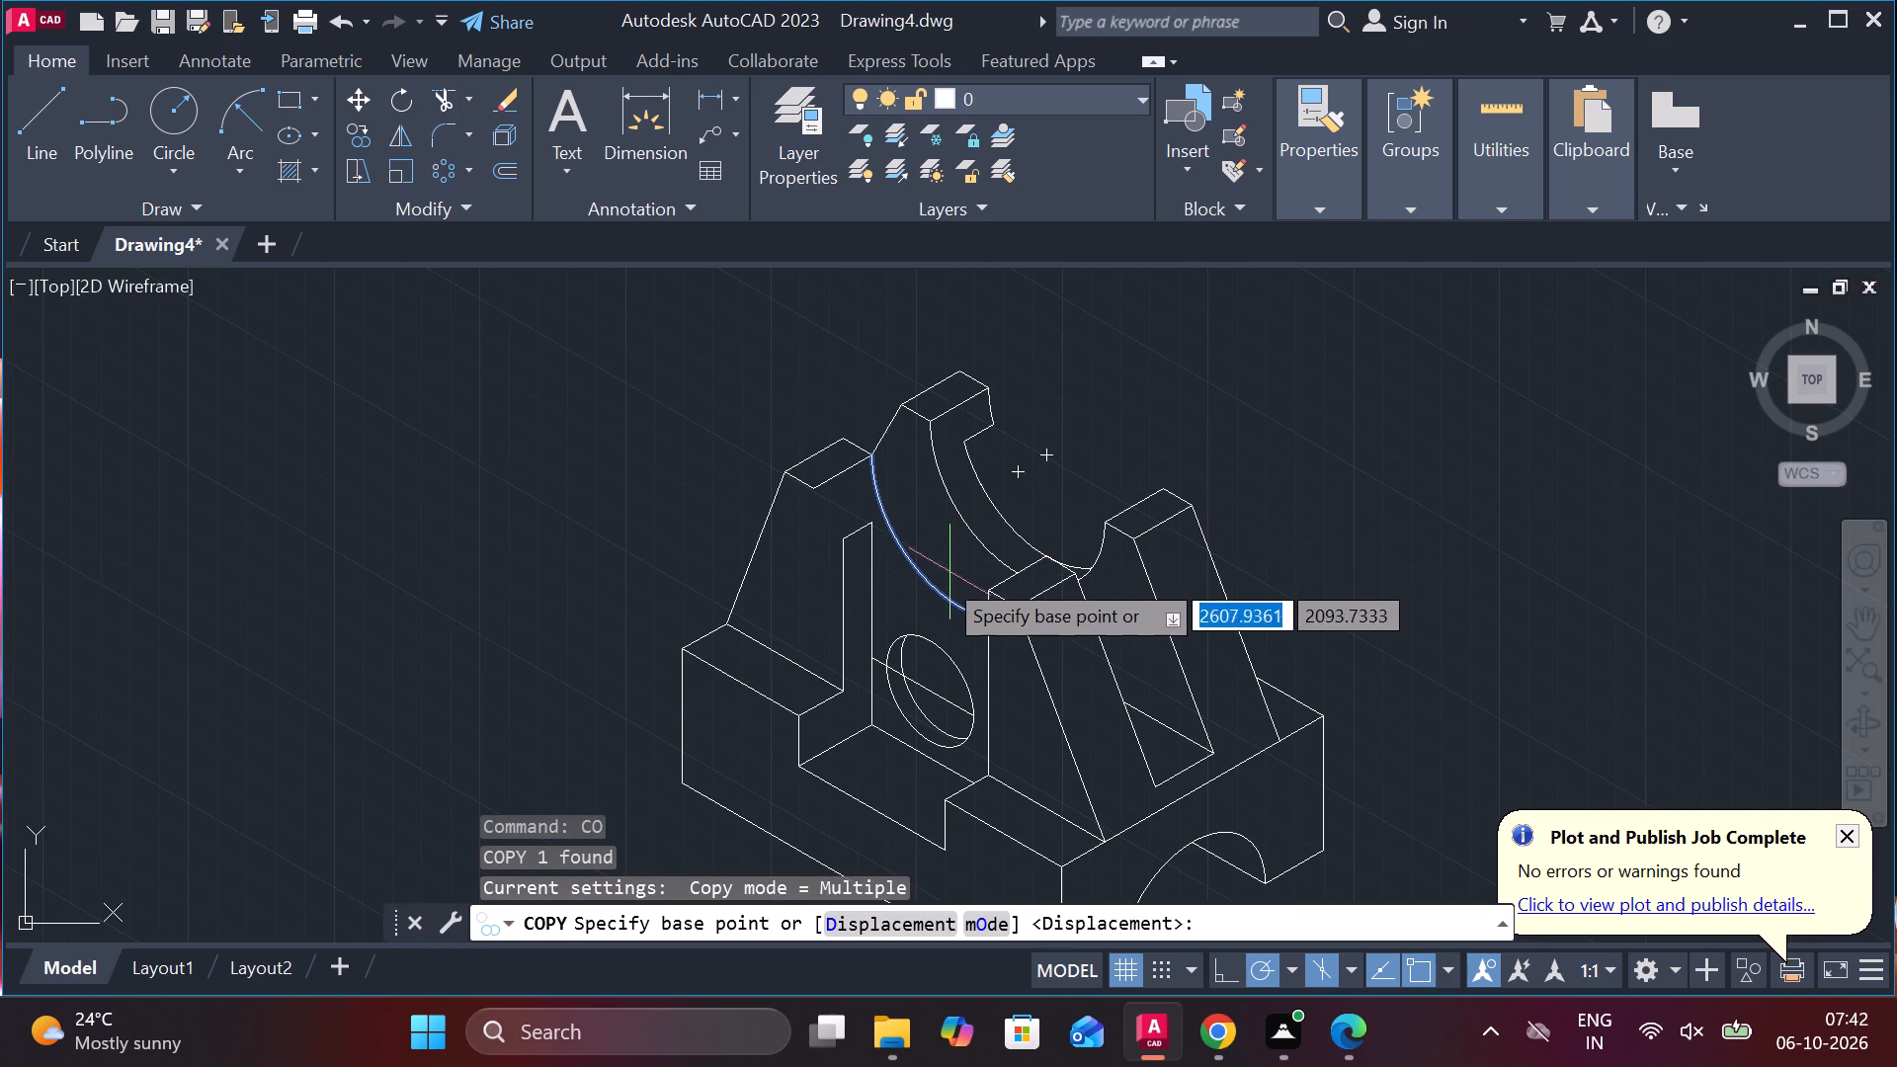
click(954, 502)
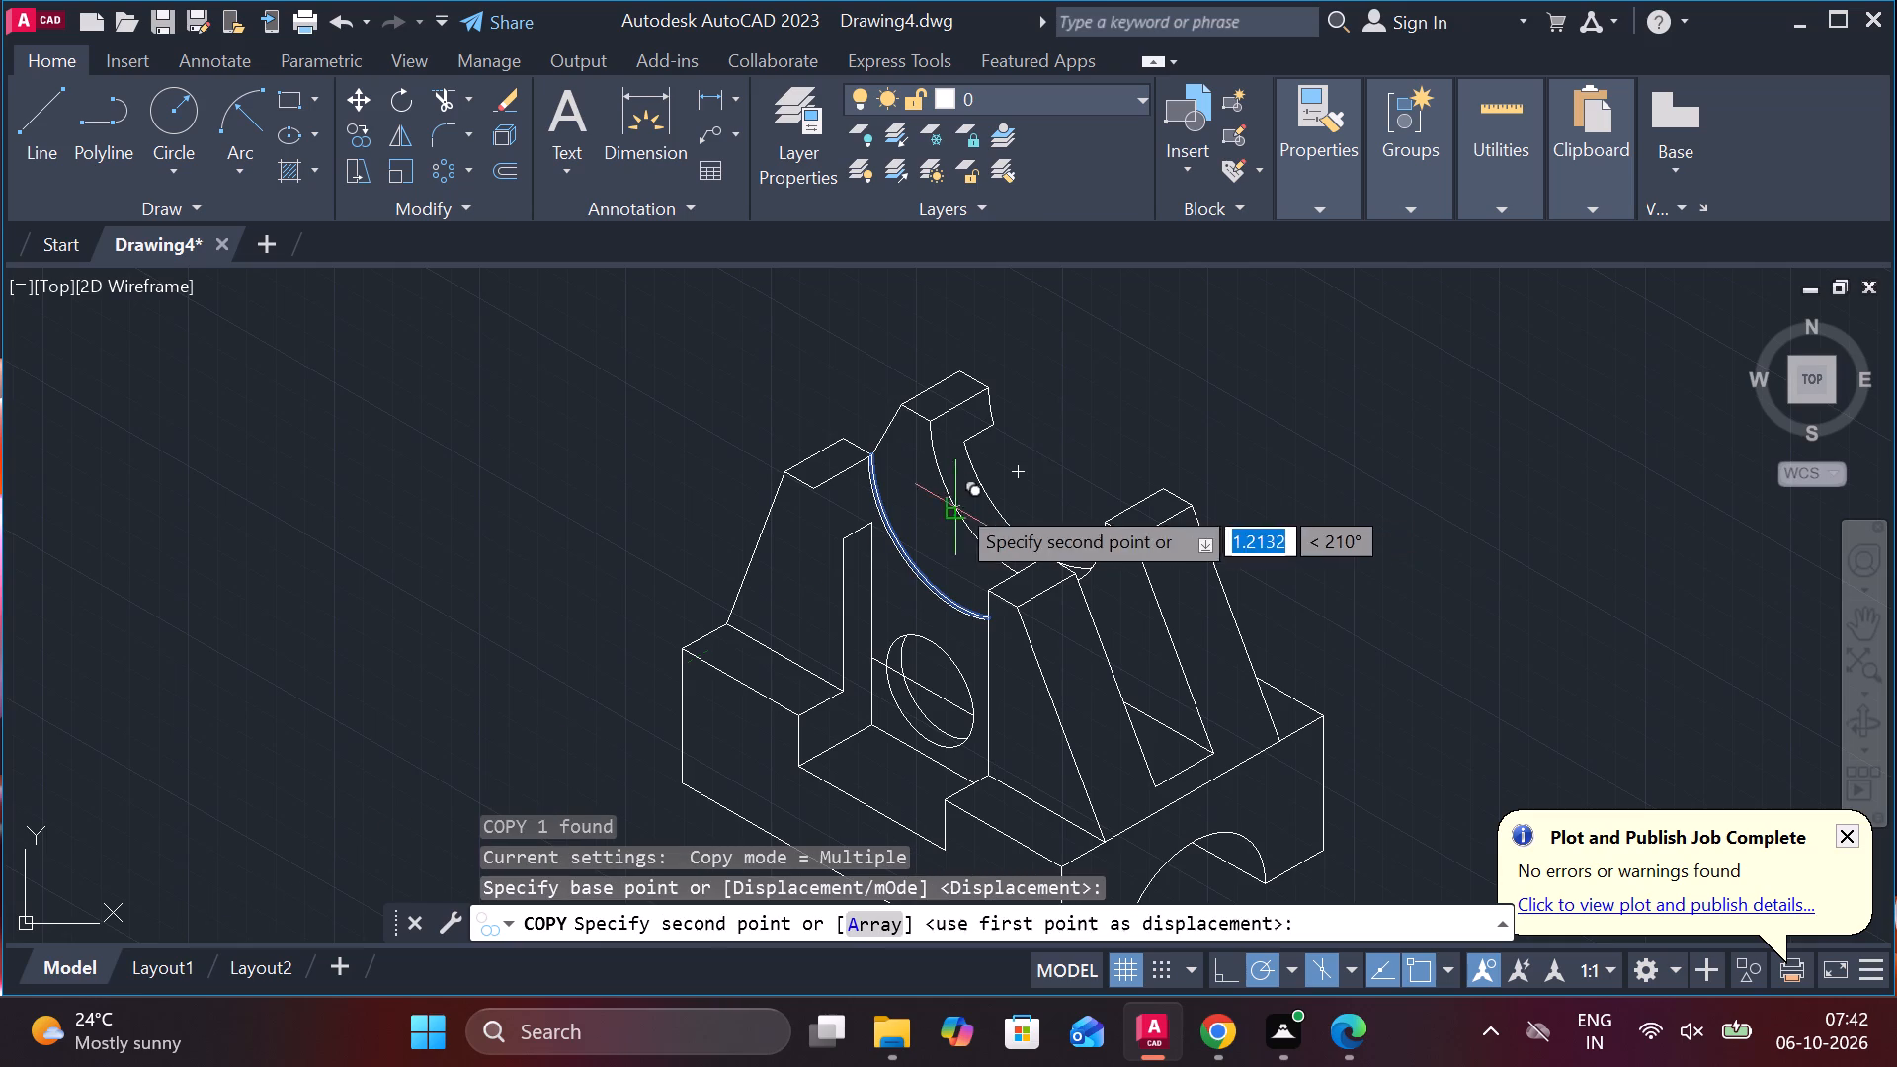
scroll(911, 524, up, 2)
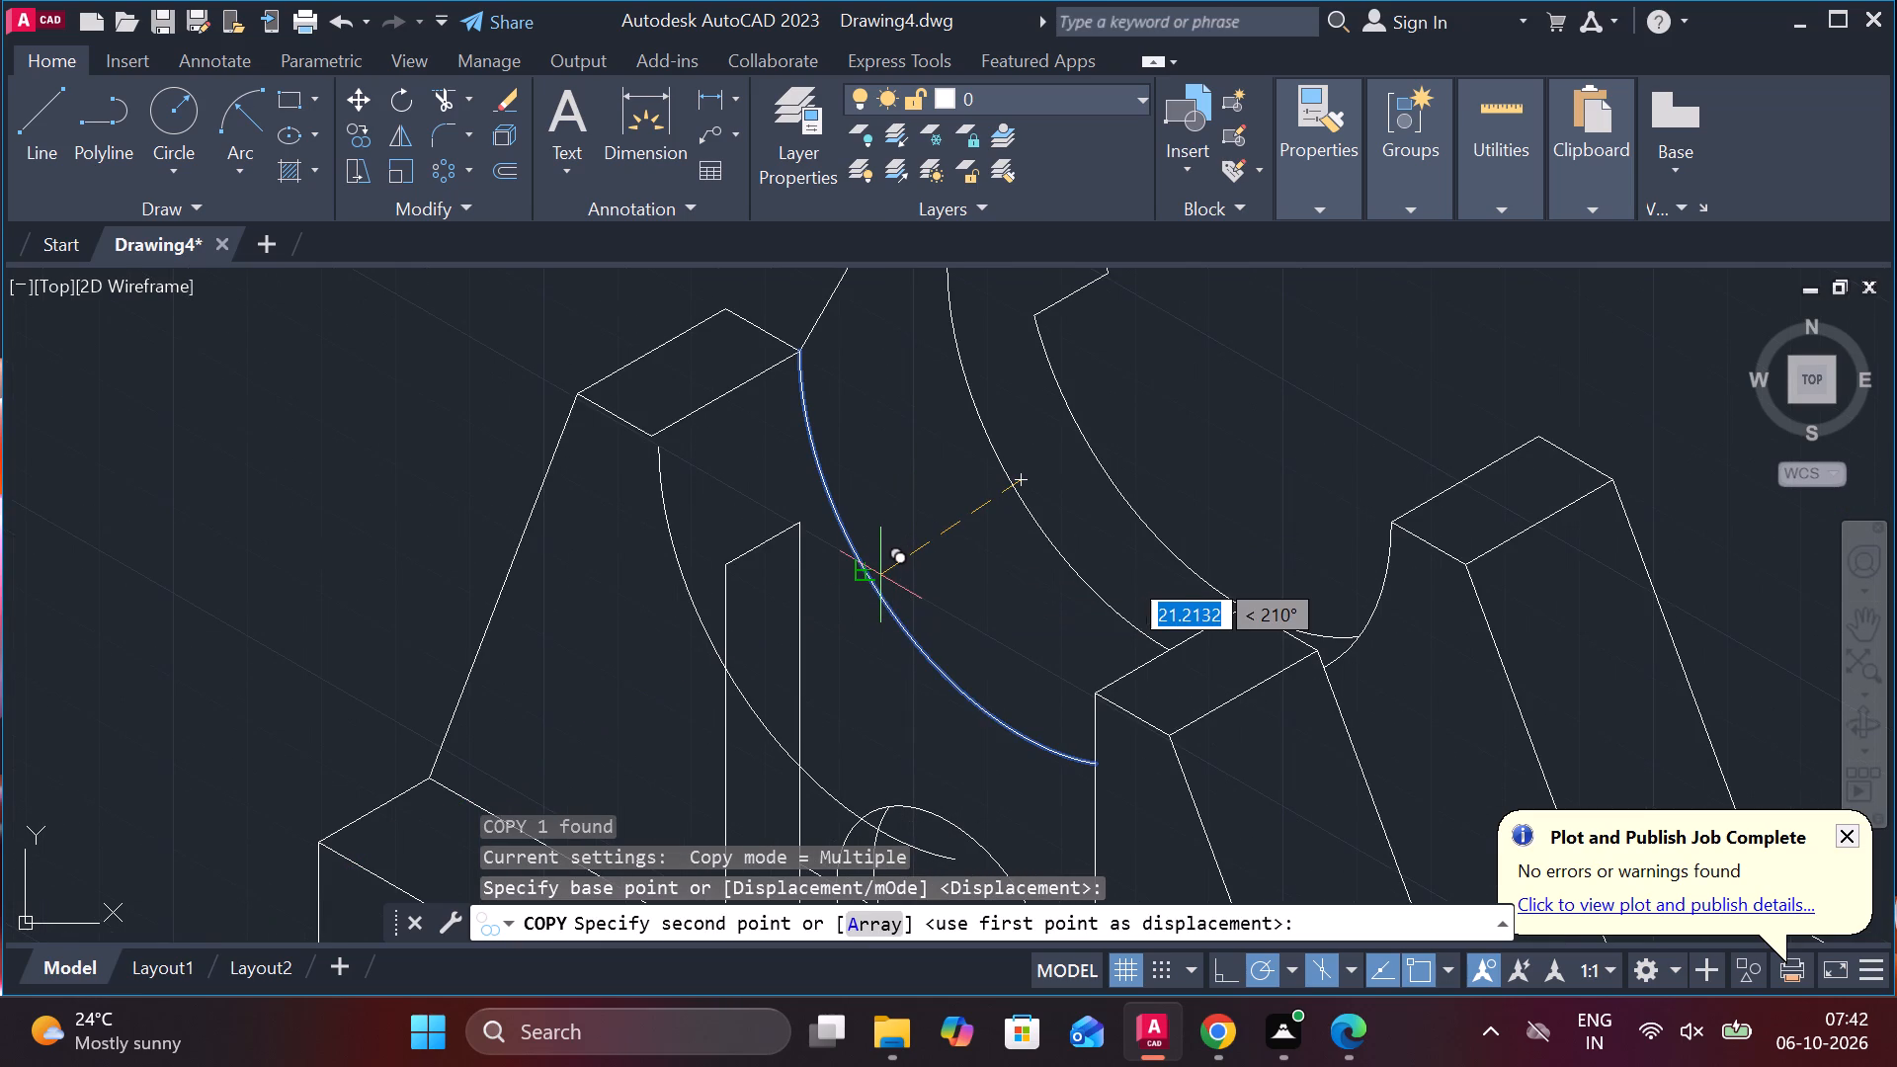
text(20)
key(Return)
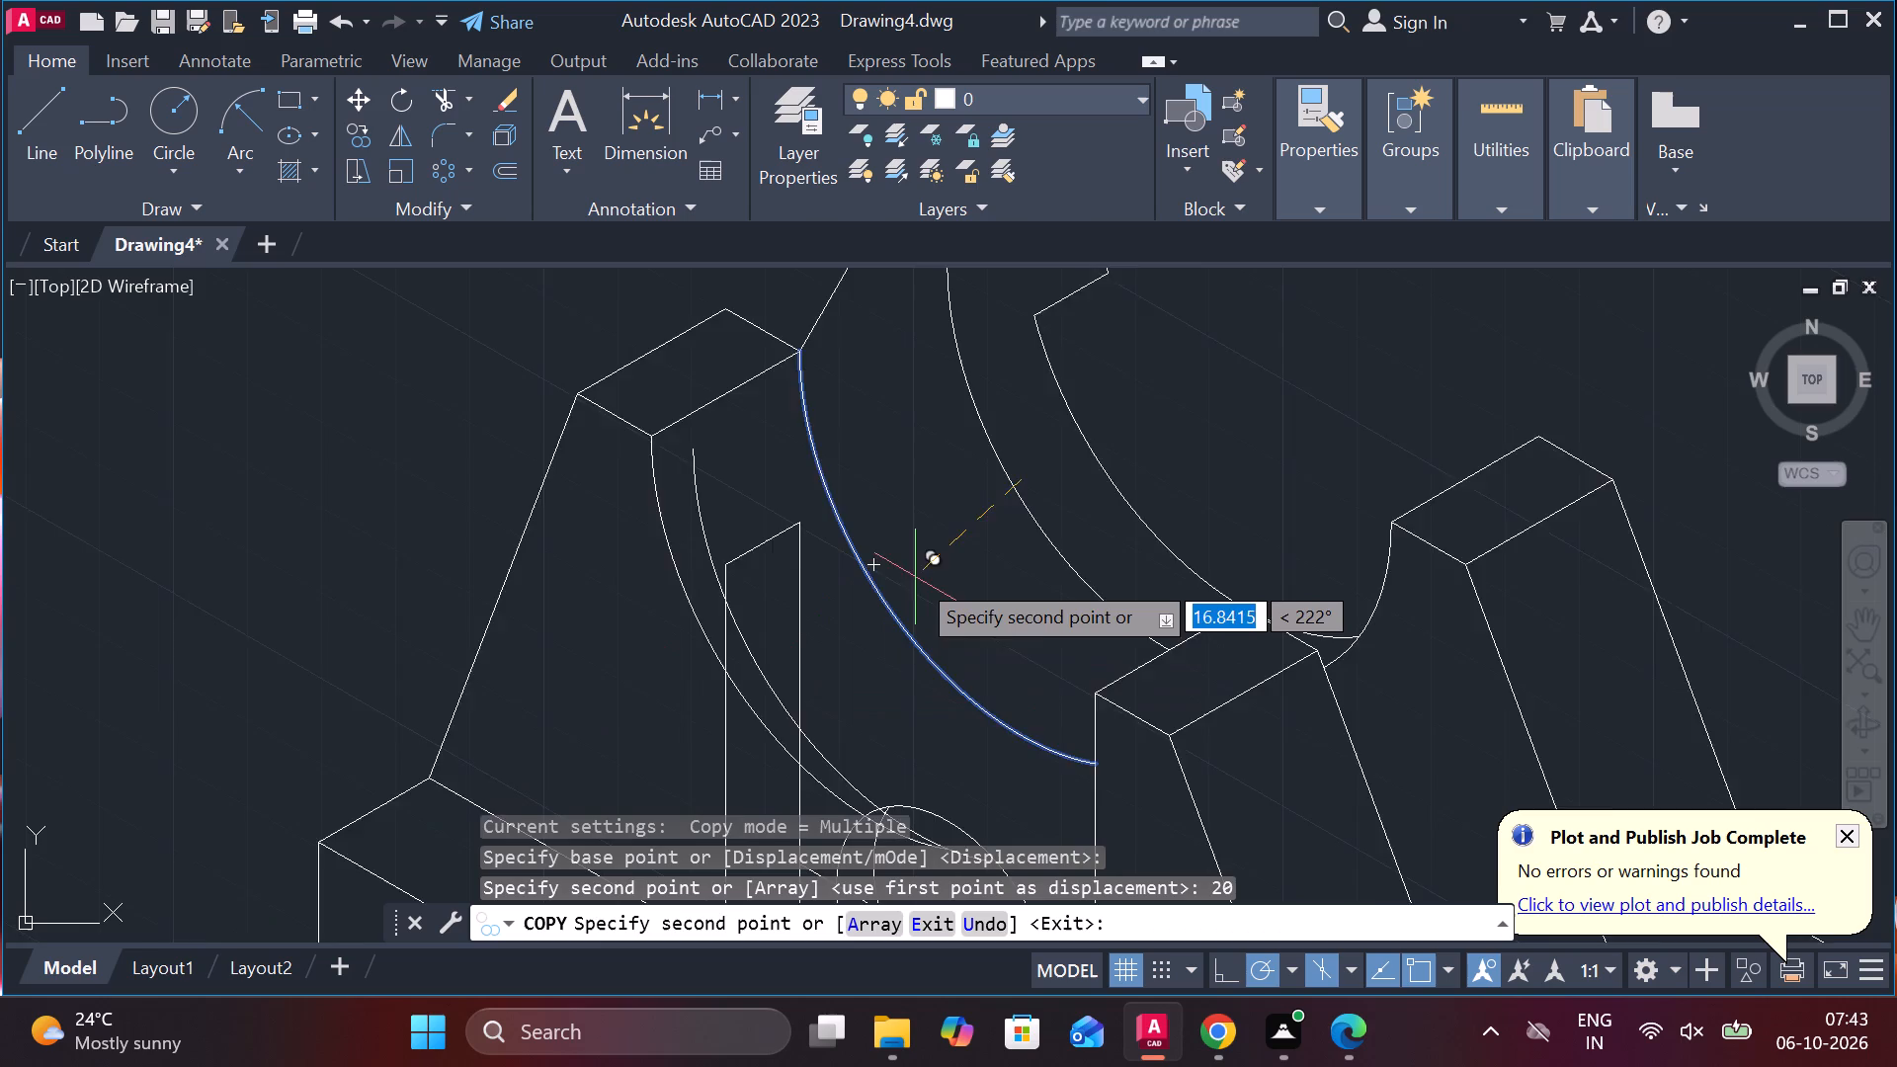
scroll(915, 577, down, 1)
middle_drag(1237, 397, 1196, 376)
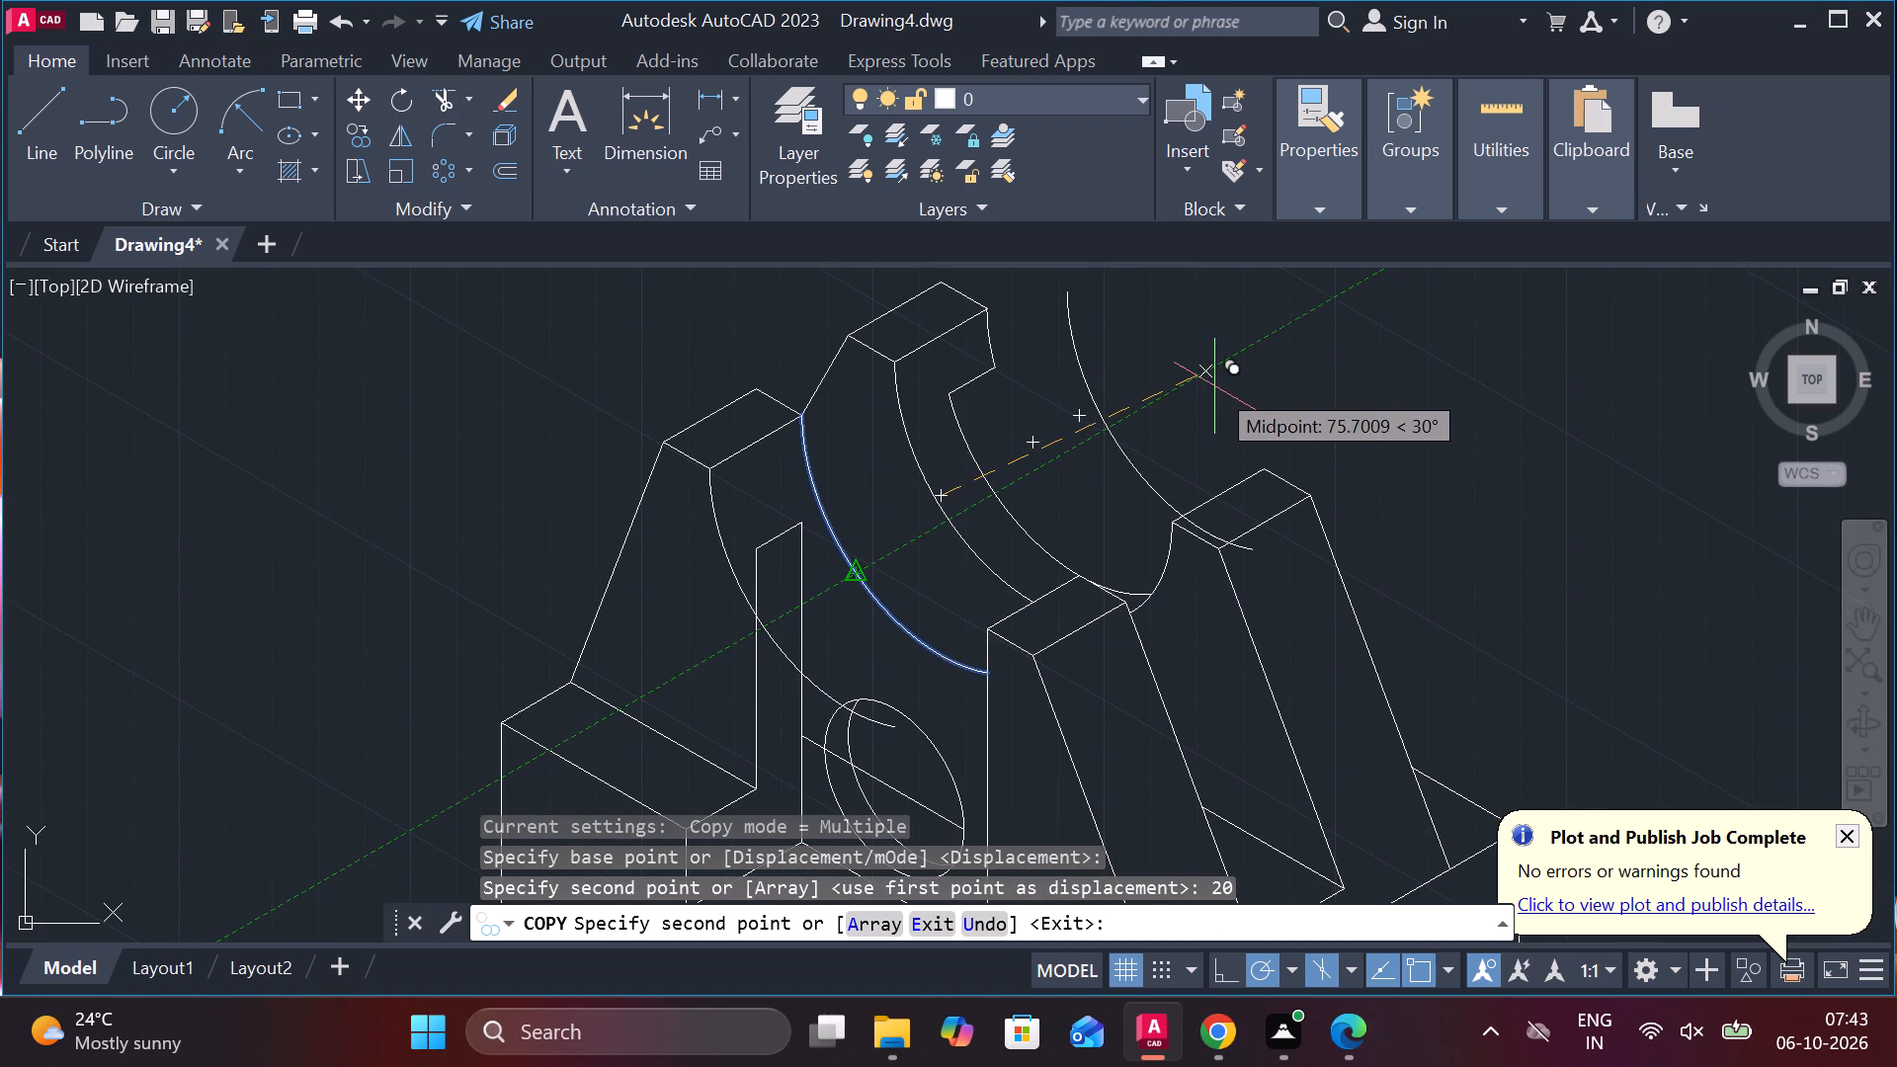
scroll(857, 560, up, 2)
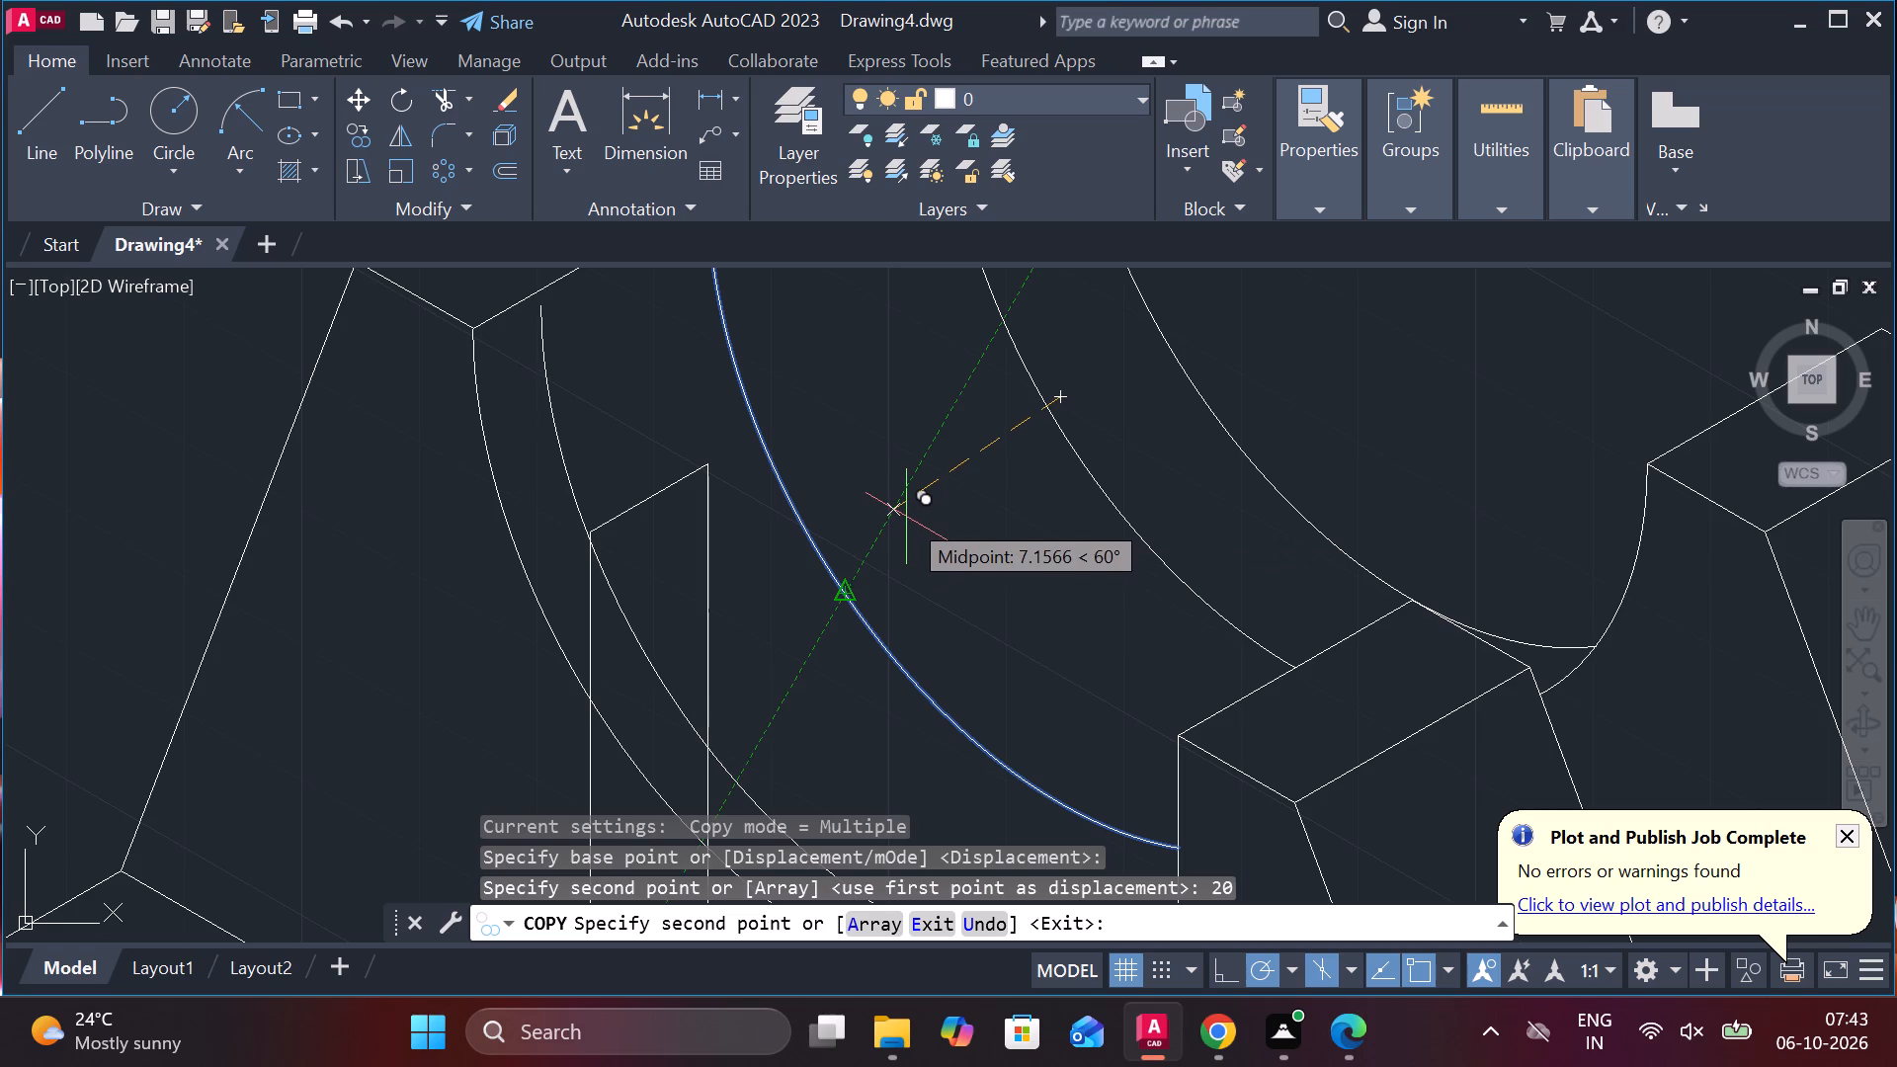
scroll(906, 517, down, 2)
key(Escape)
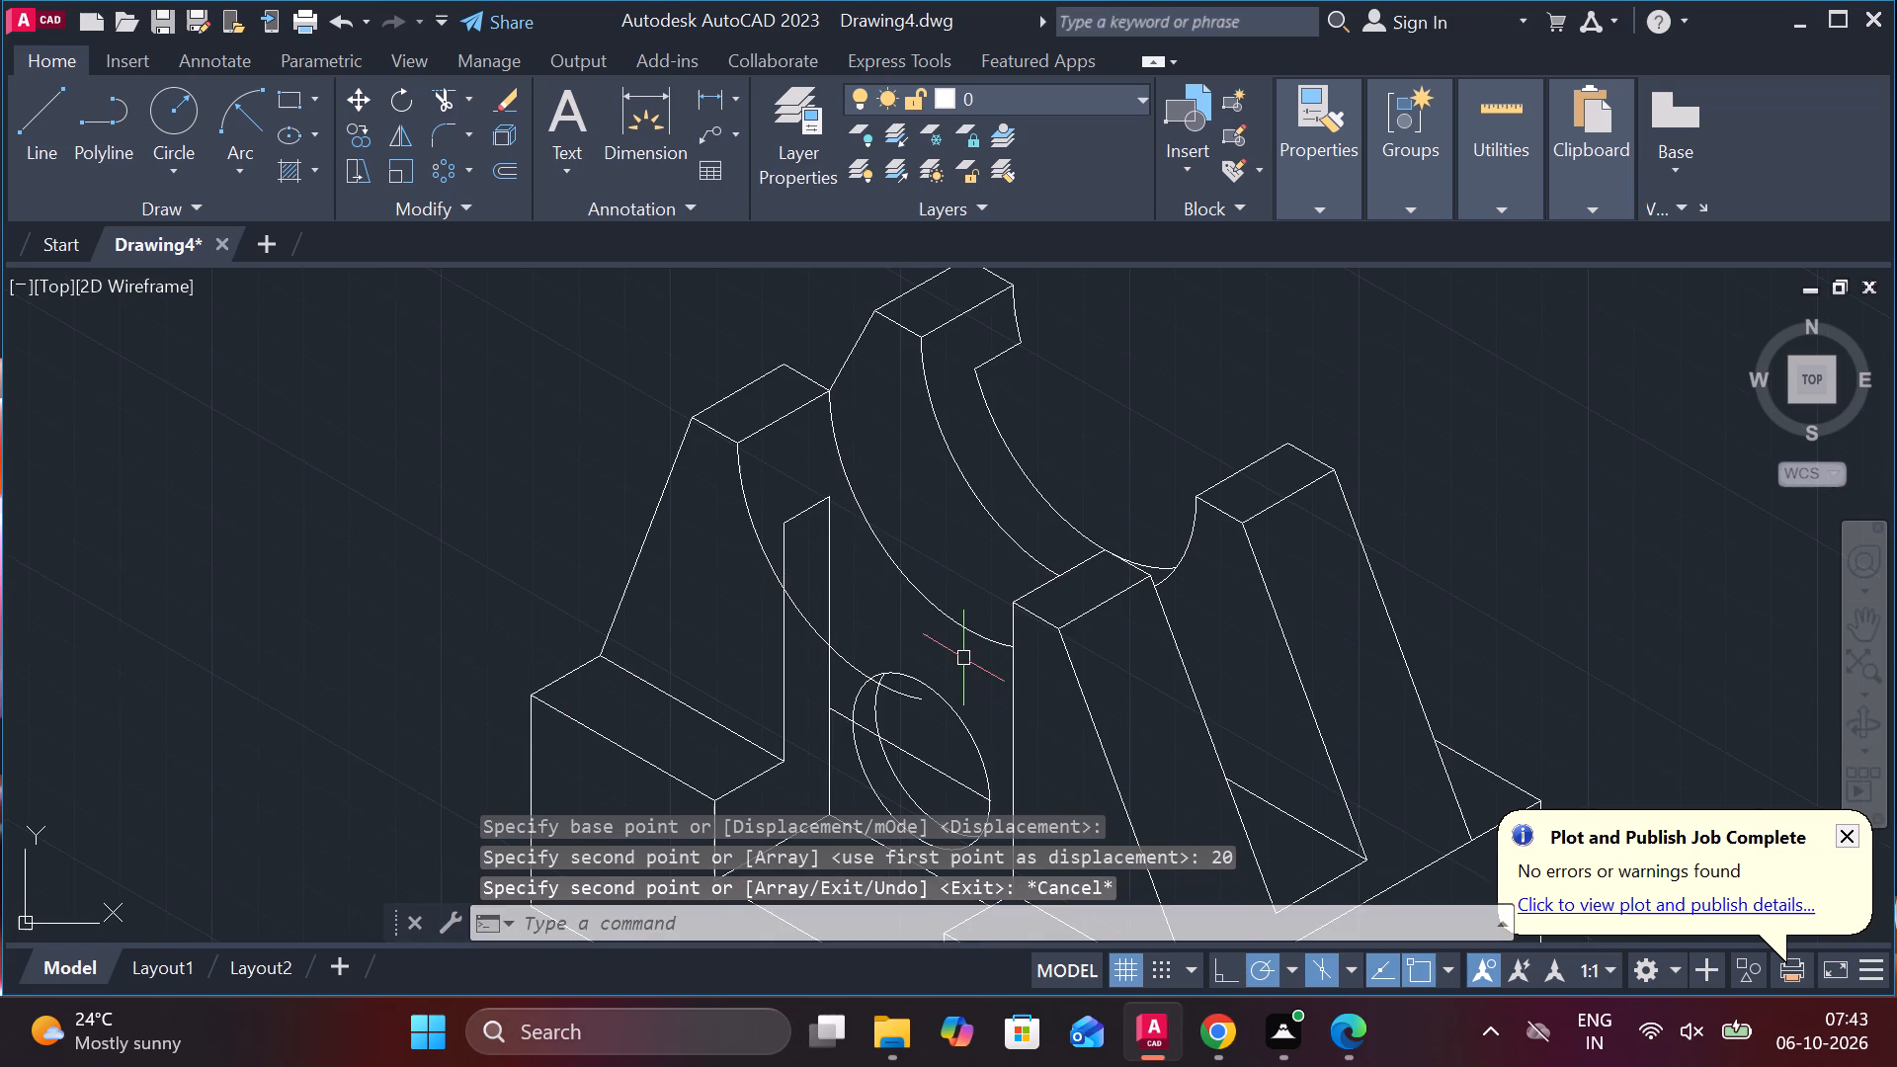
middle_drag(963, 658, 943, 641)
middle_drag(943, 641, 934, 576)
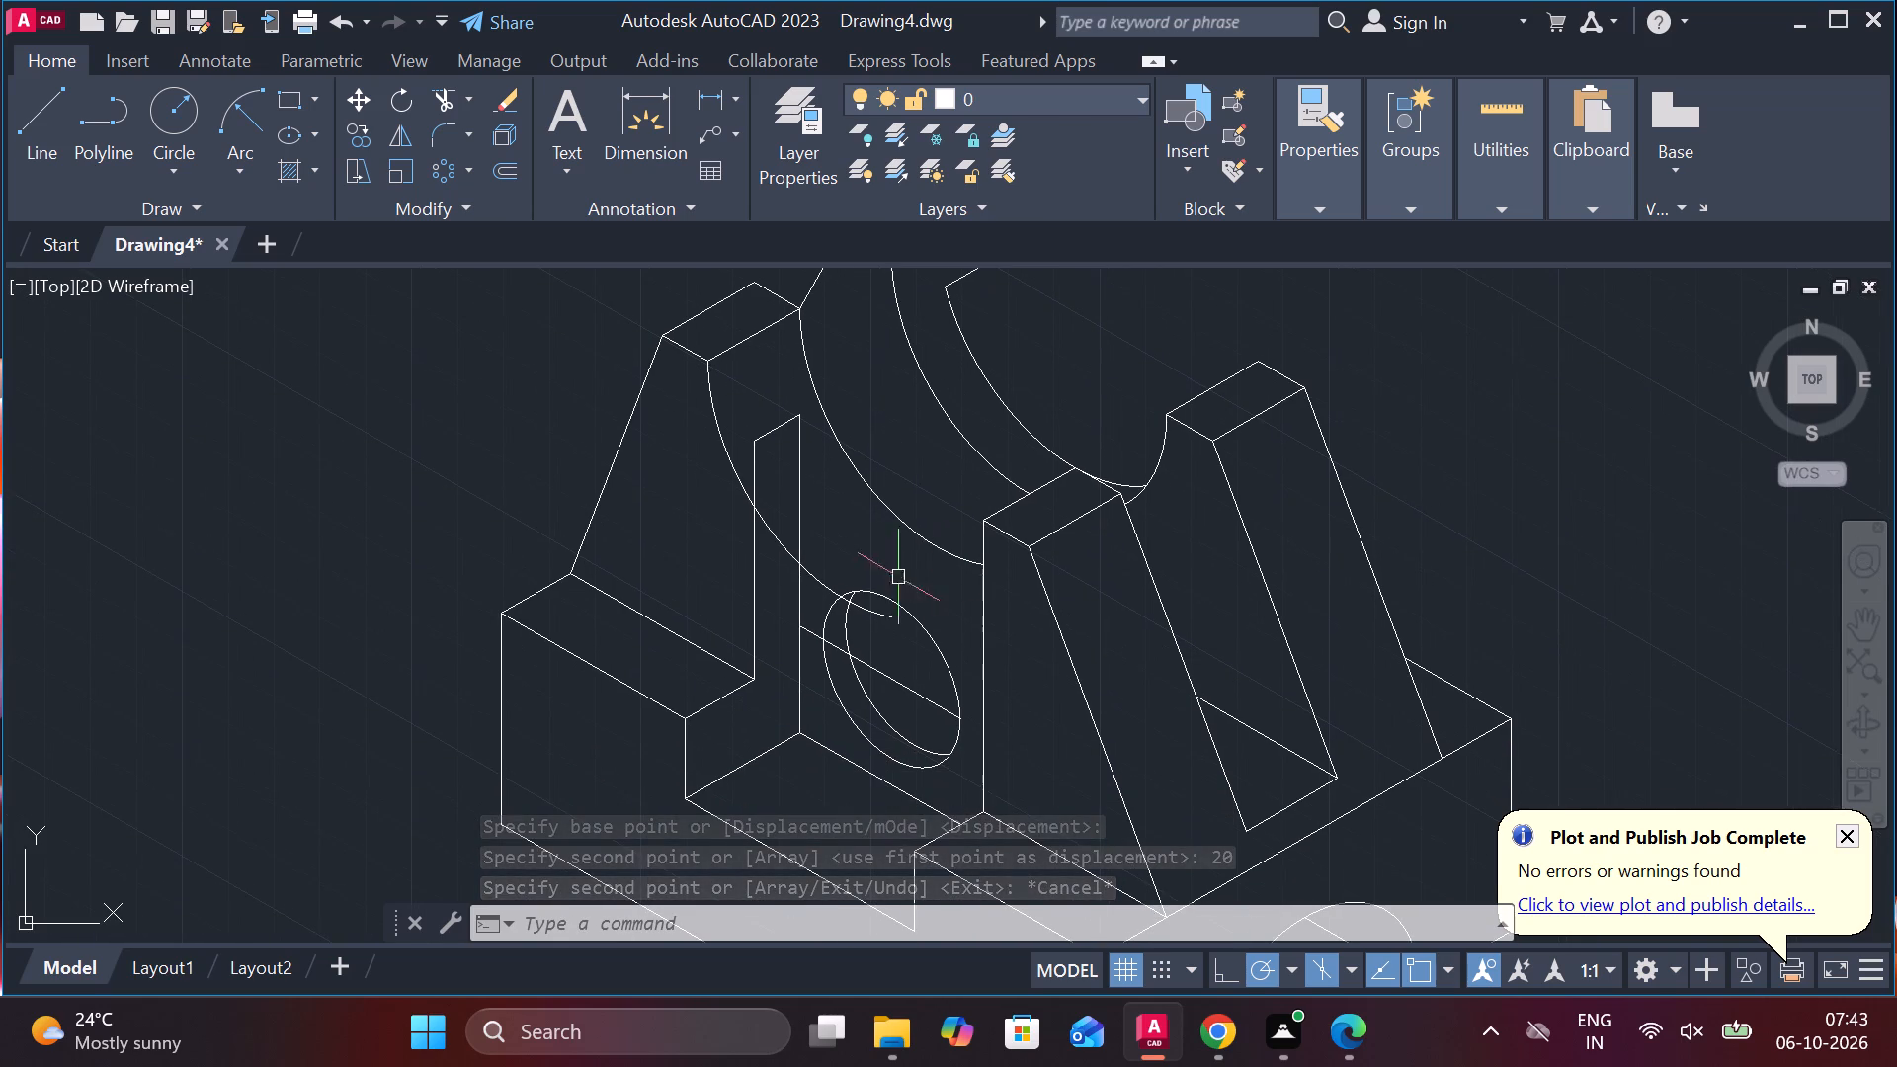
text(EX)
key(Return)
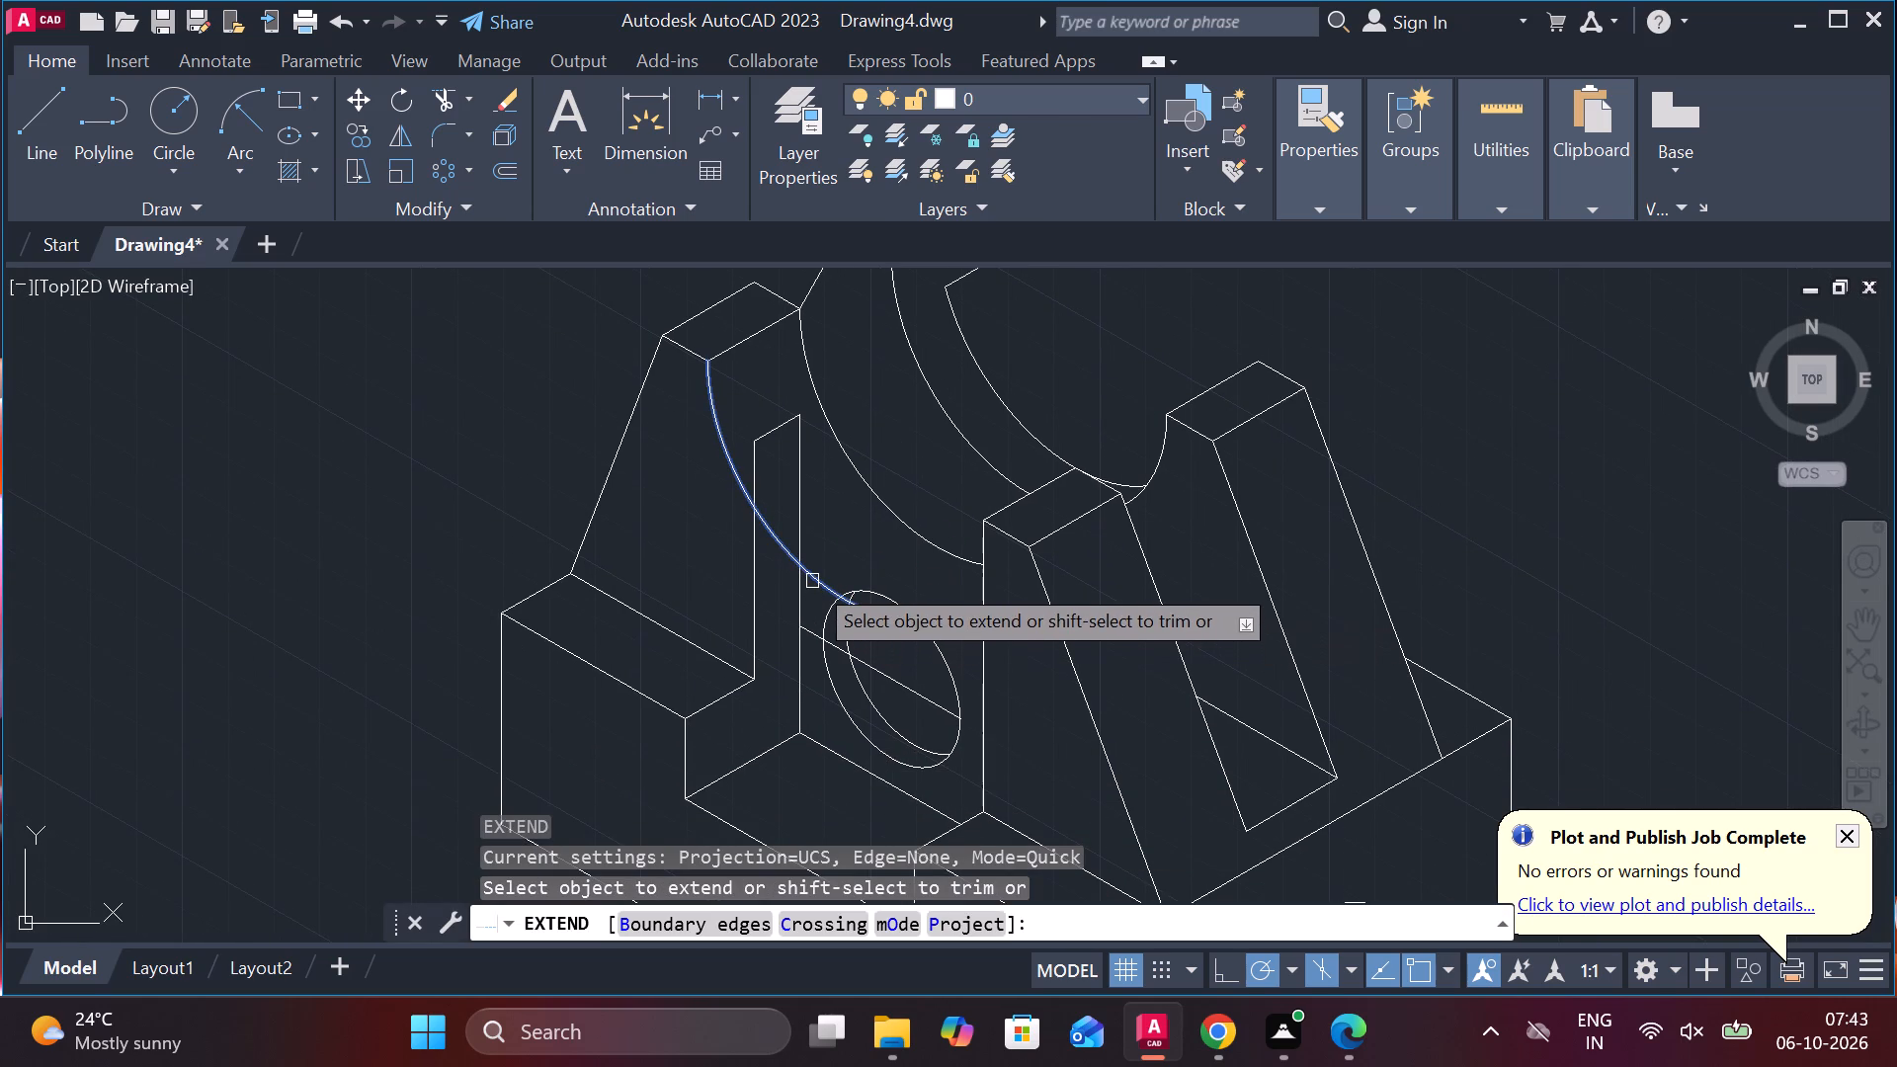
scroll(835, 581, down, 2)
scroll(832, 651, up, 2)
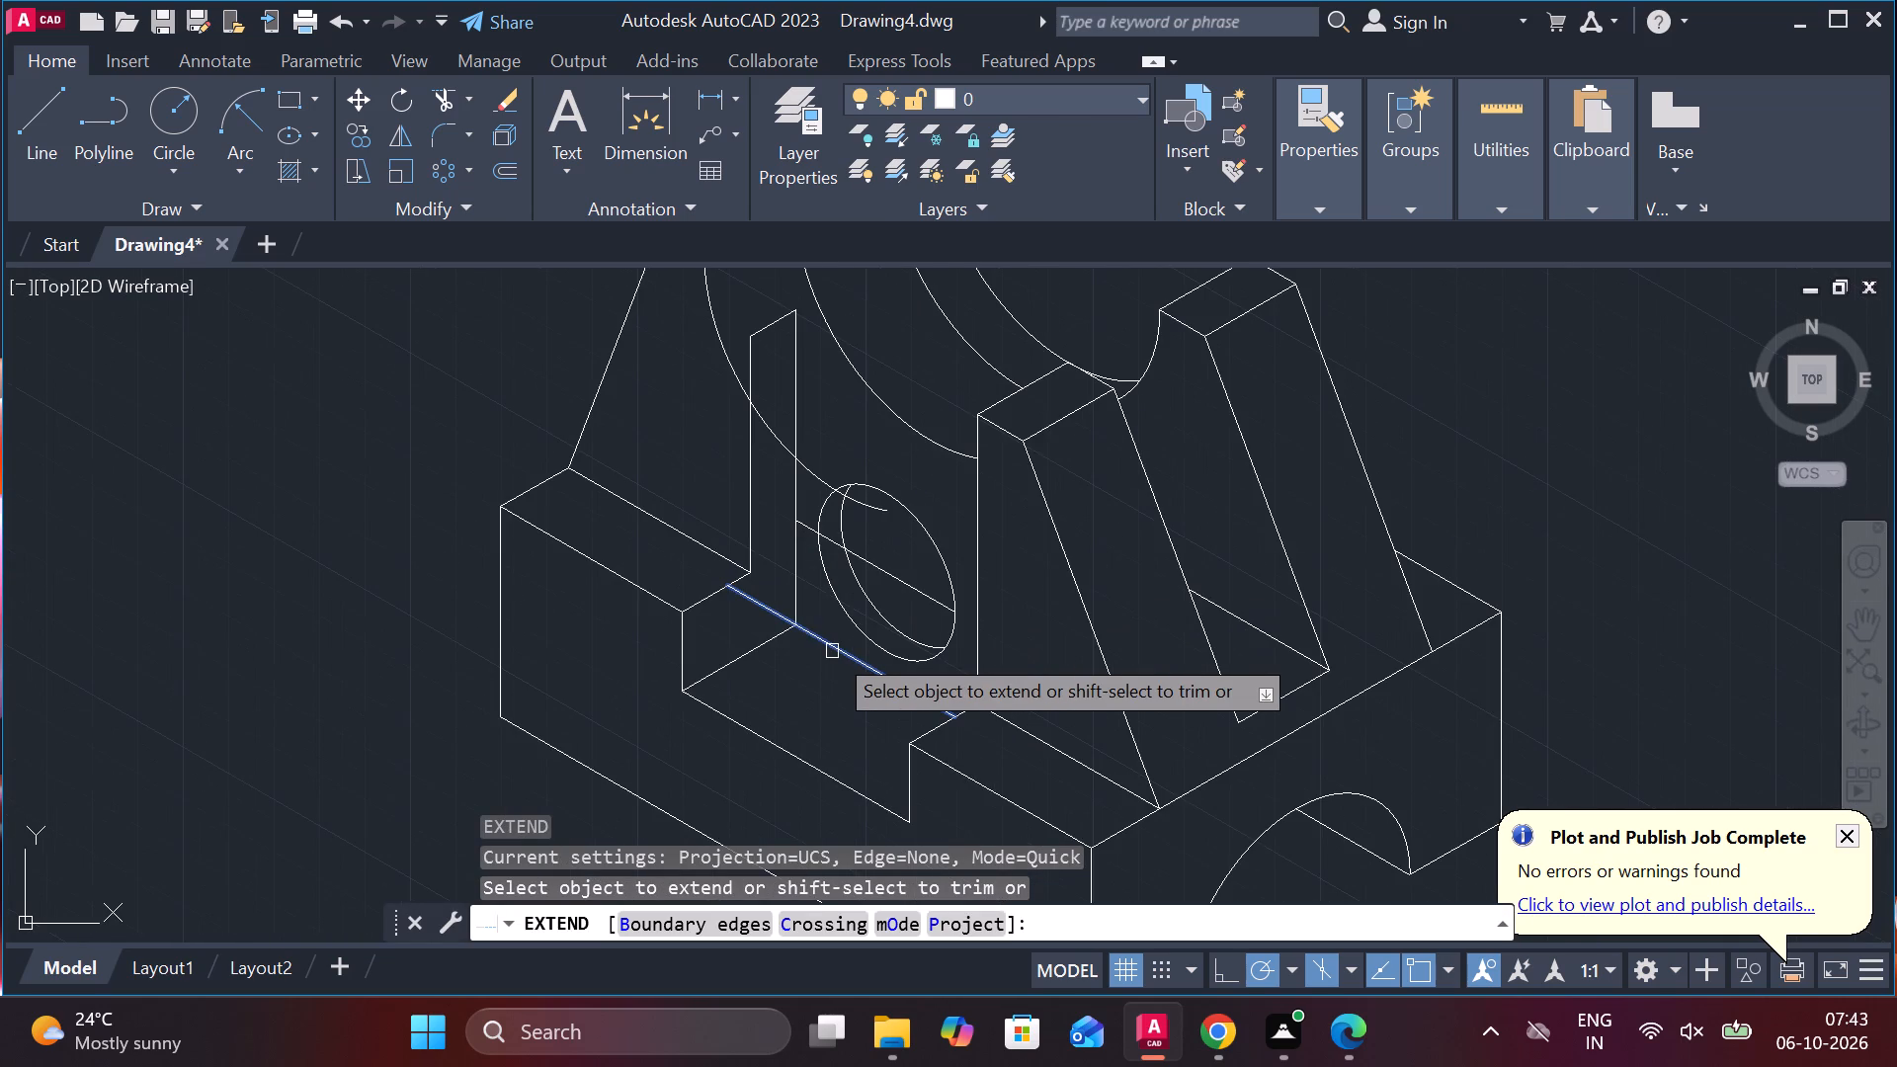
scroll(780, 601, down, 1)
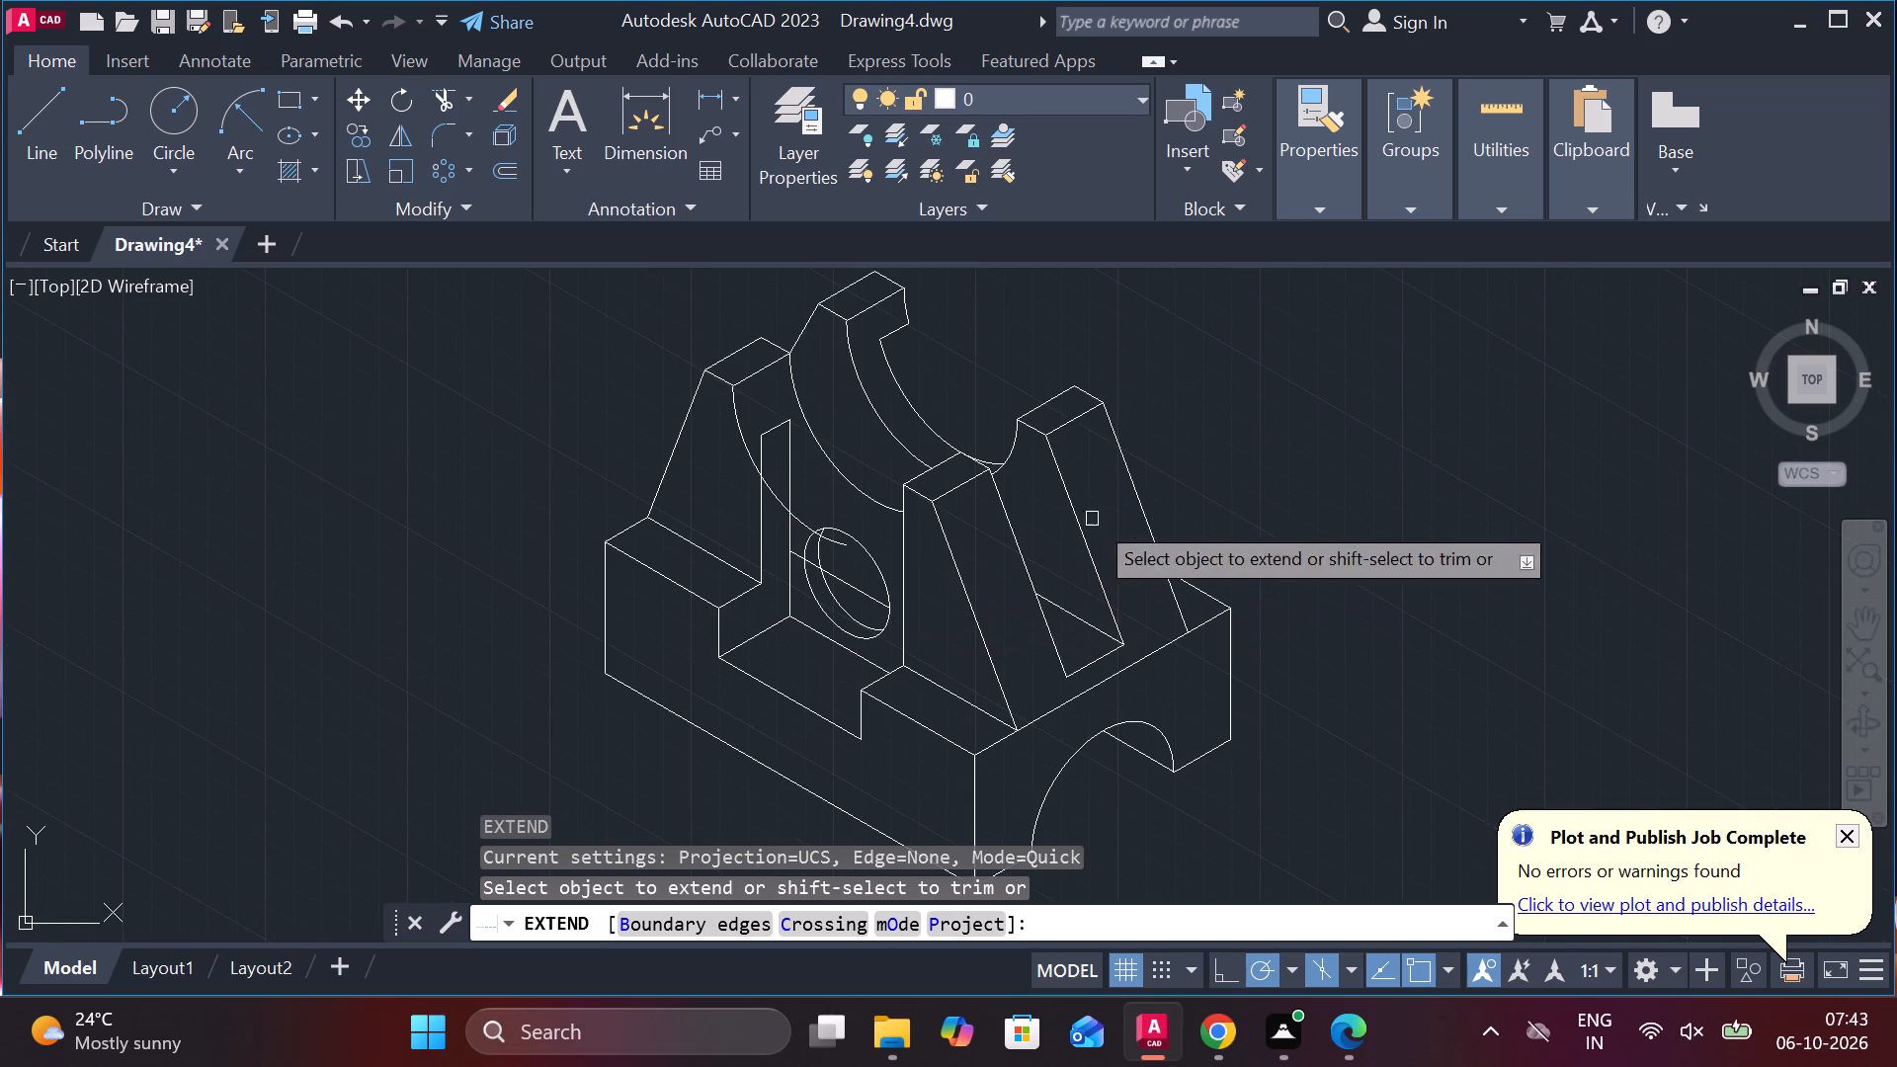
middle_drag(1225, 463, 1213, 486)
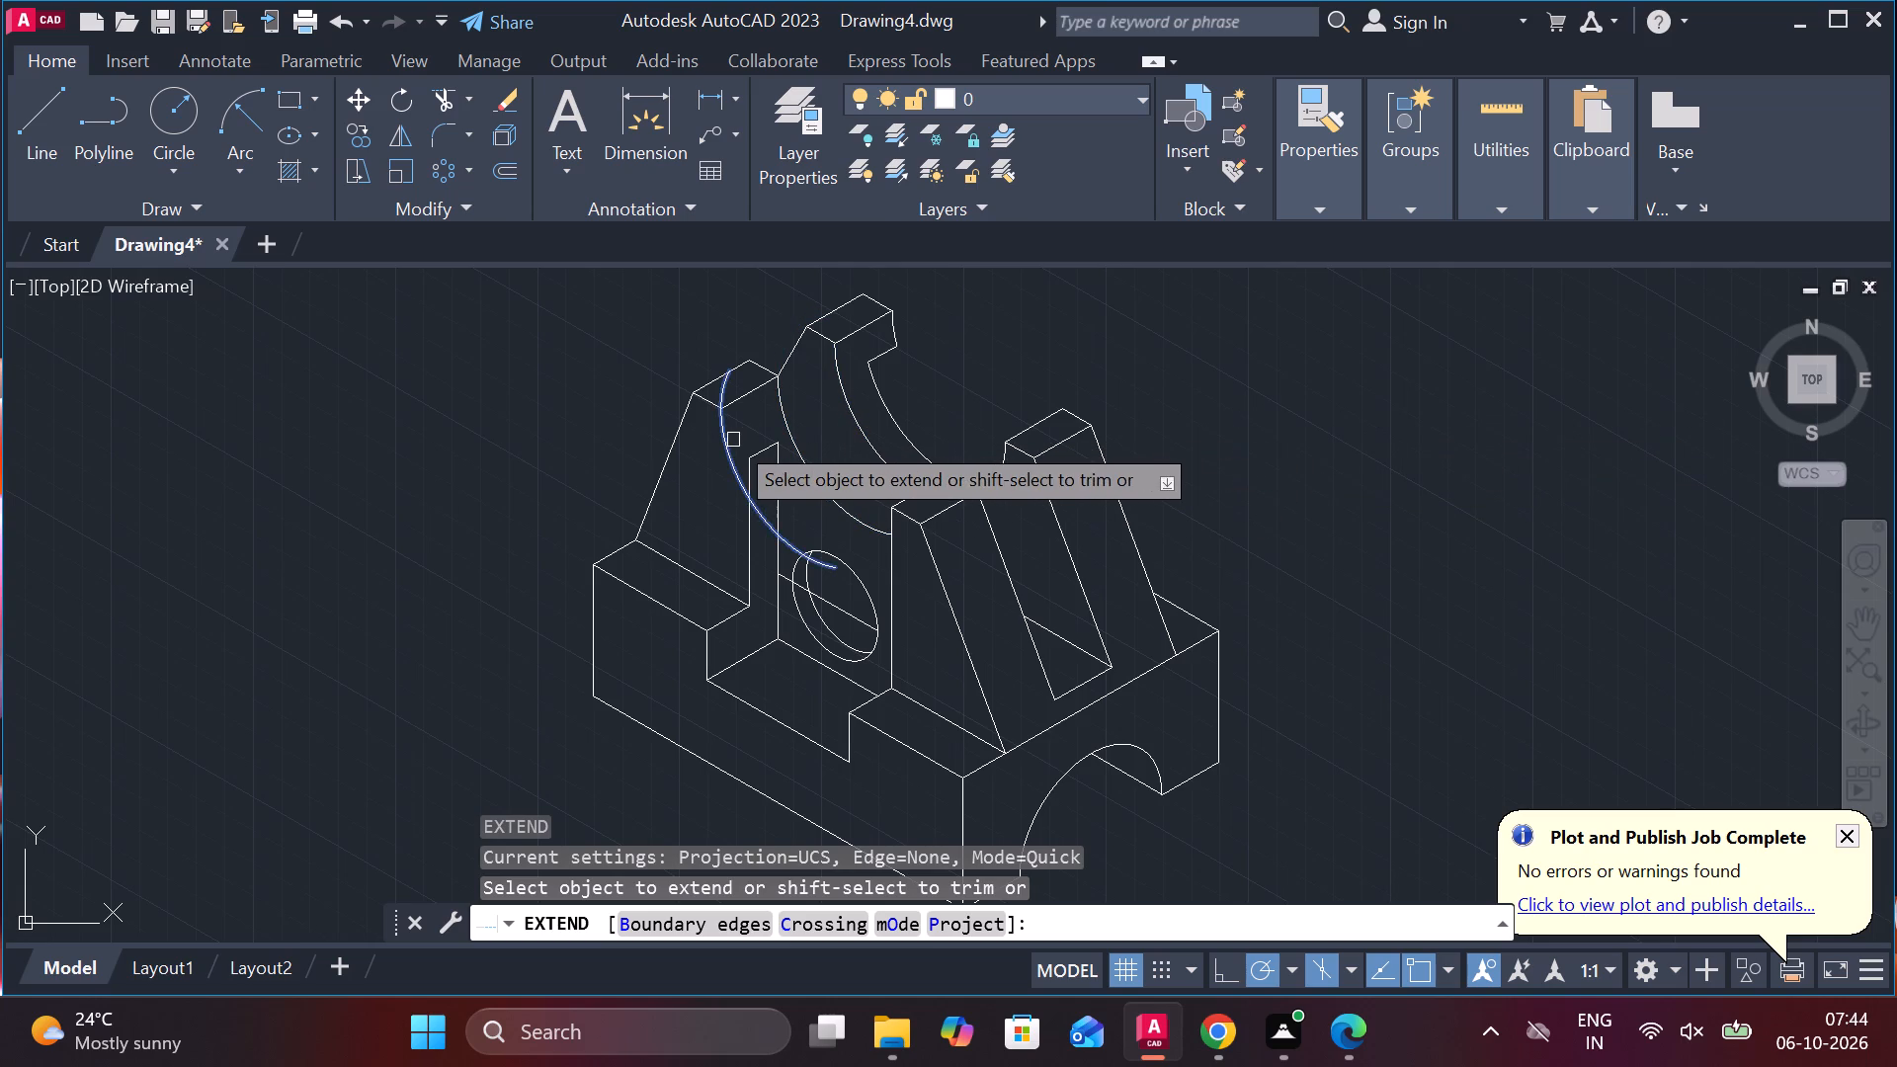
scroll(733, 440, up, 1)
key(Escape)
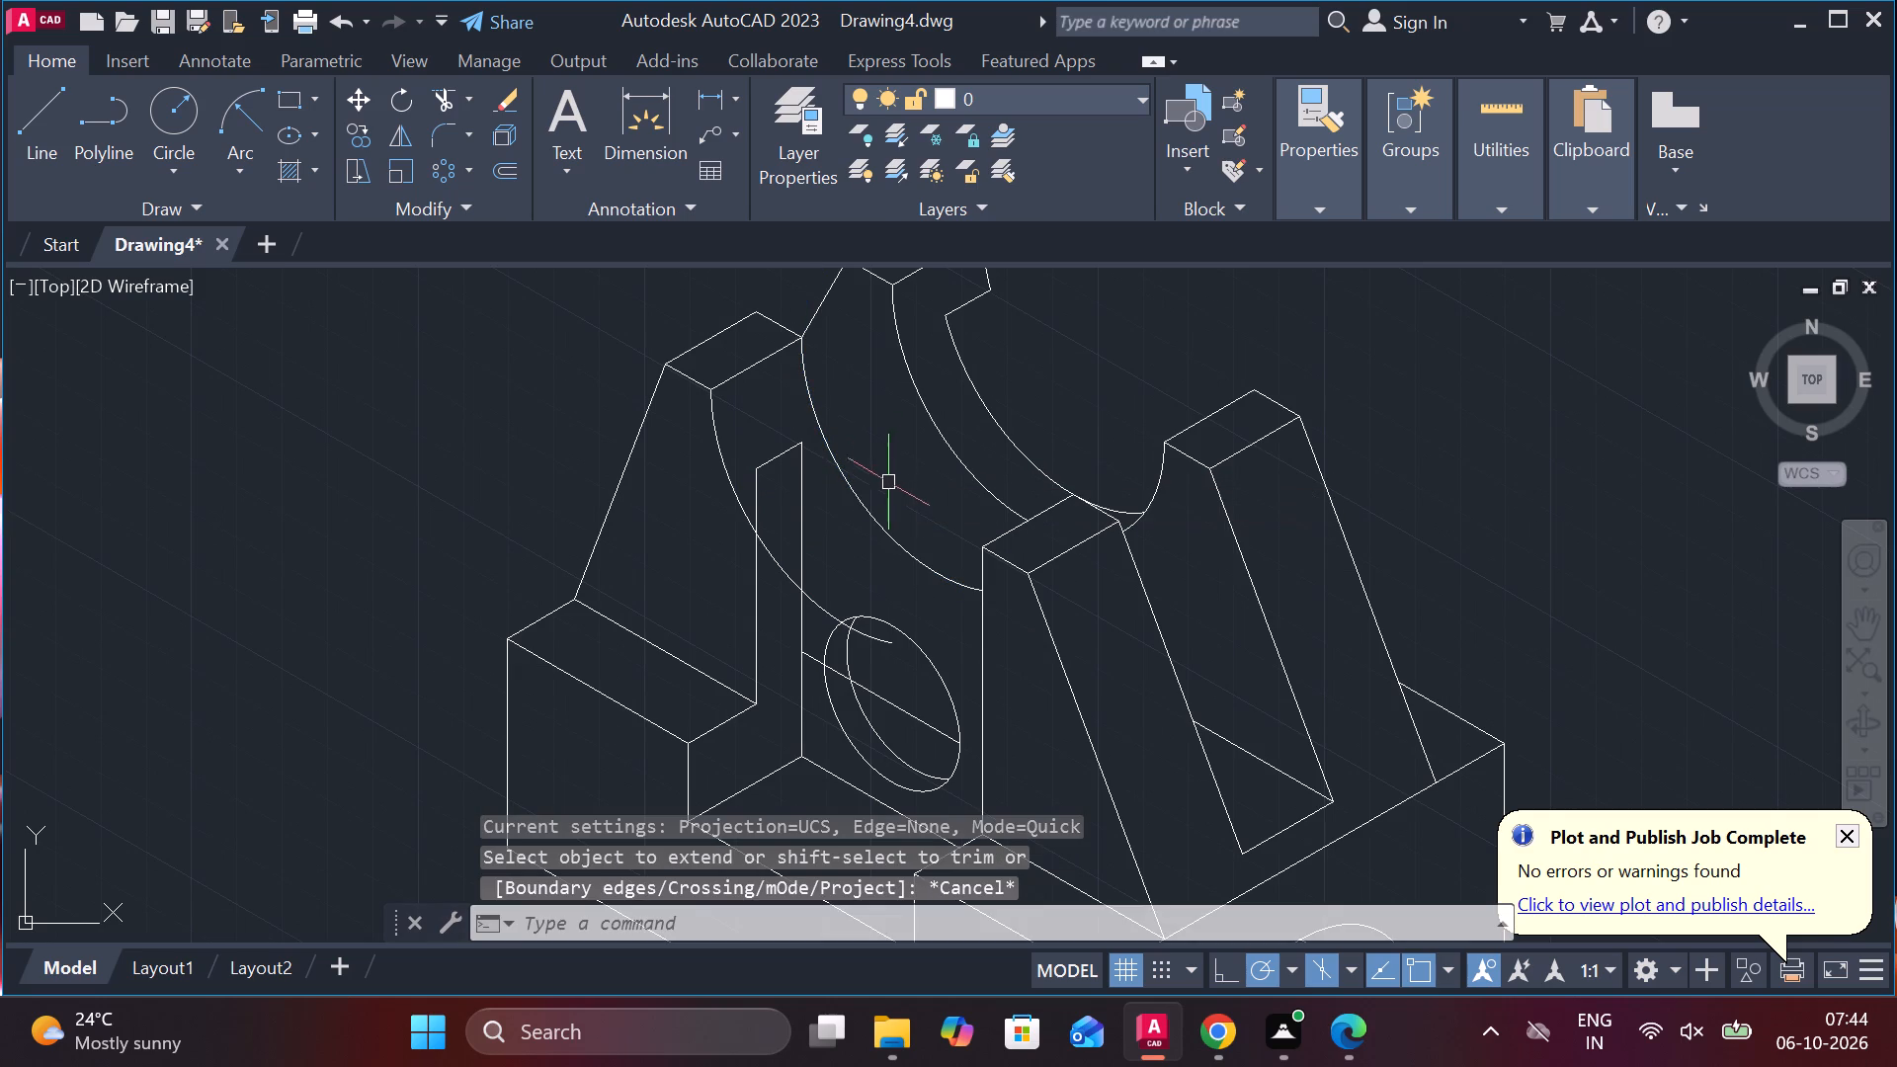
Copy the same trimmed curve 15 units toward the front at 210°, using its centre as base point.
click(879, 519)
text(CO)
key(Return)
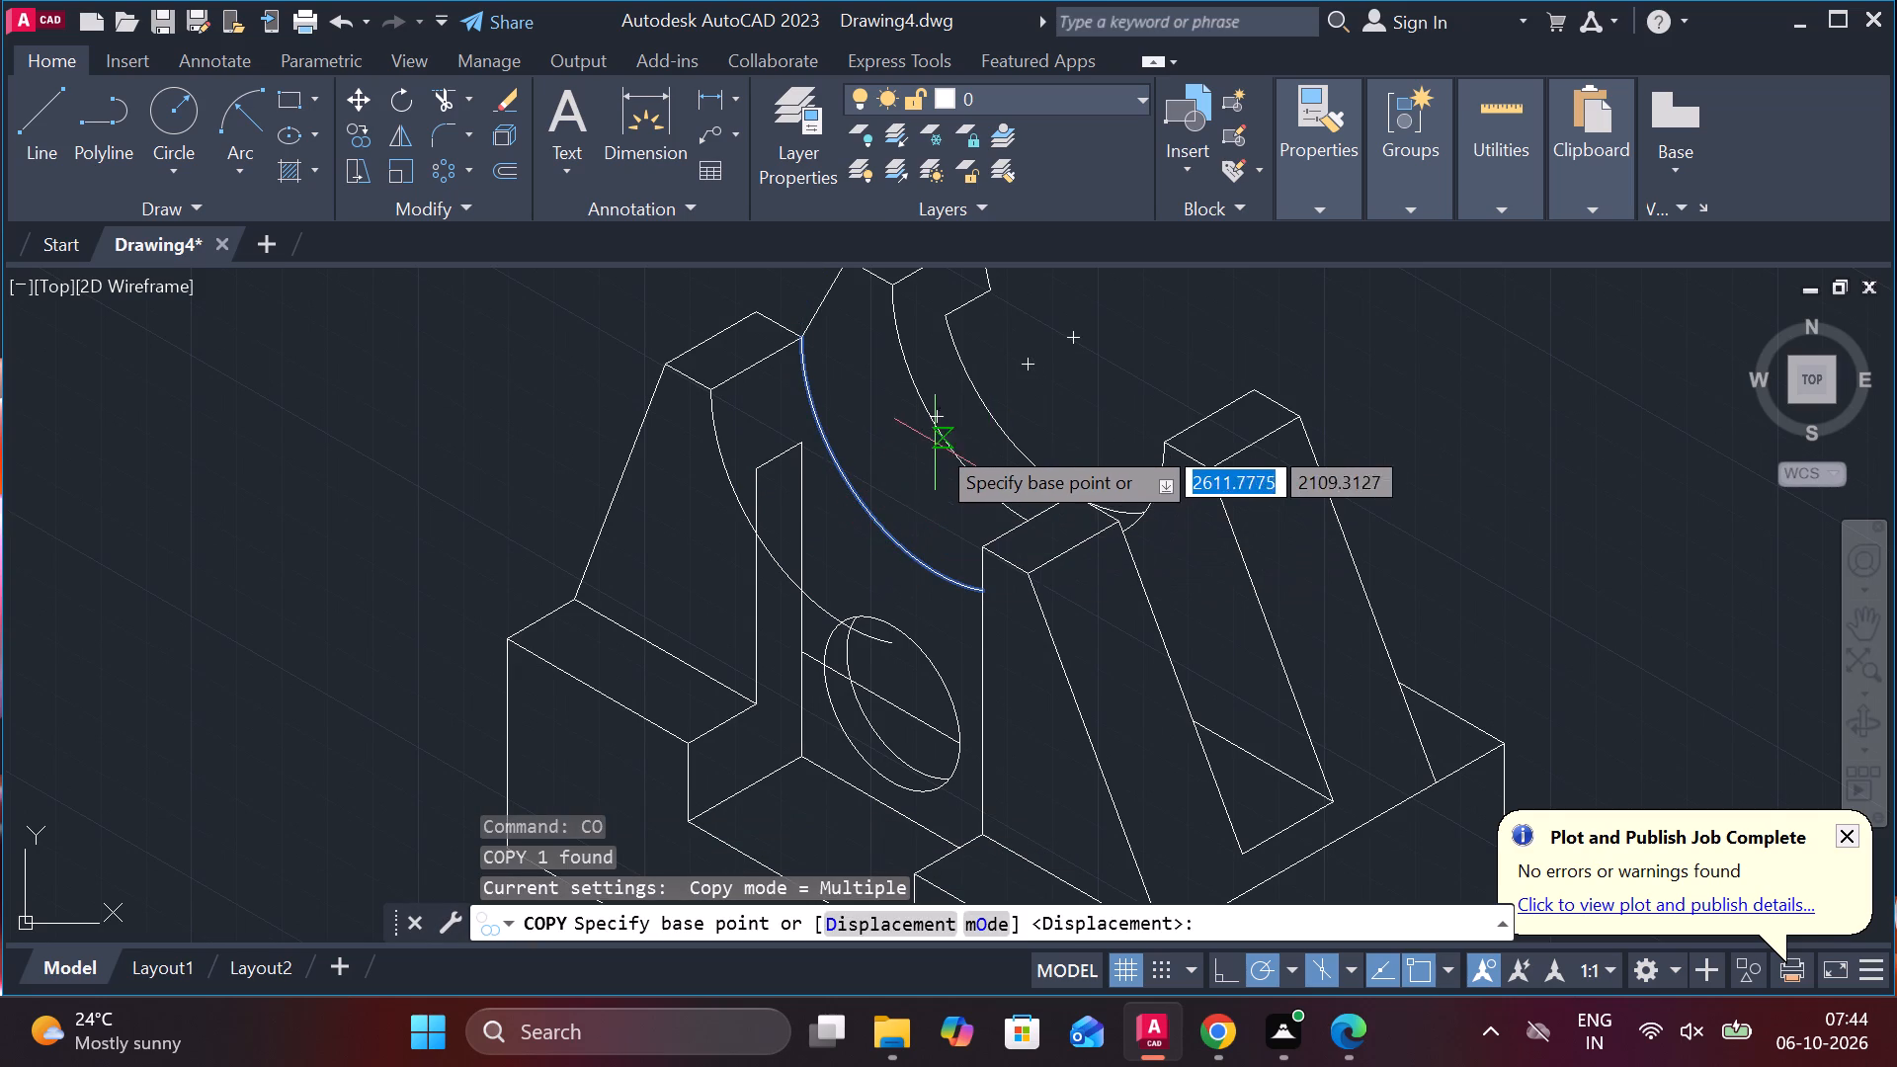
click(944, 417)
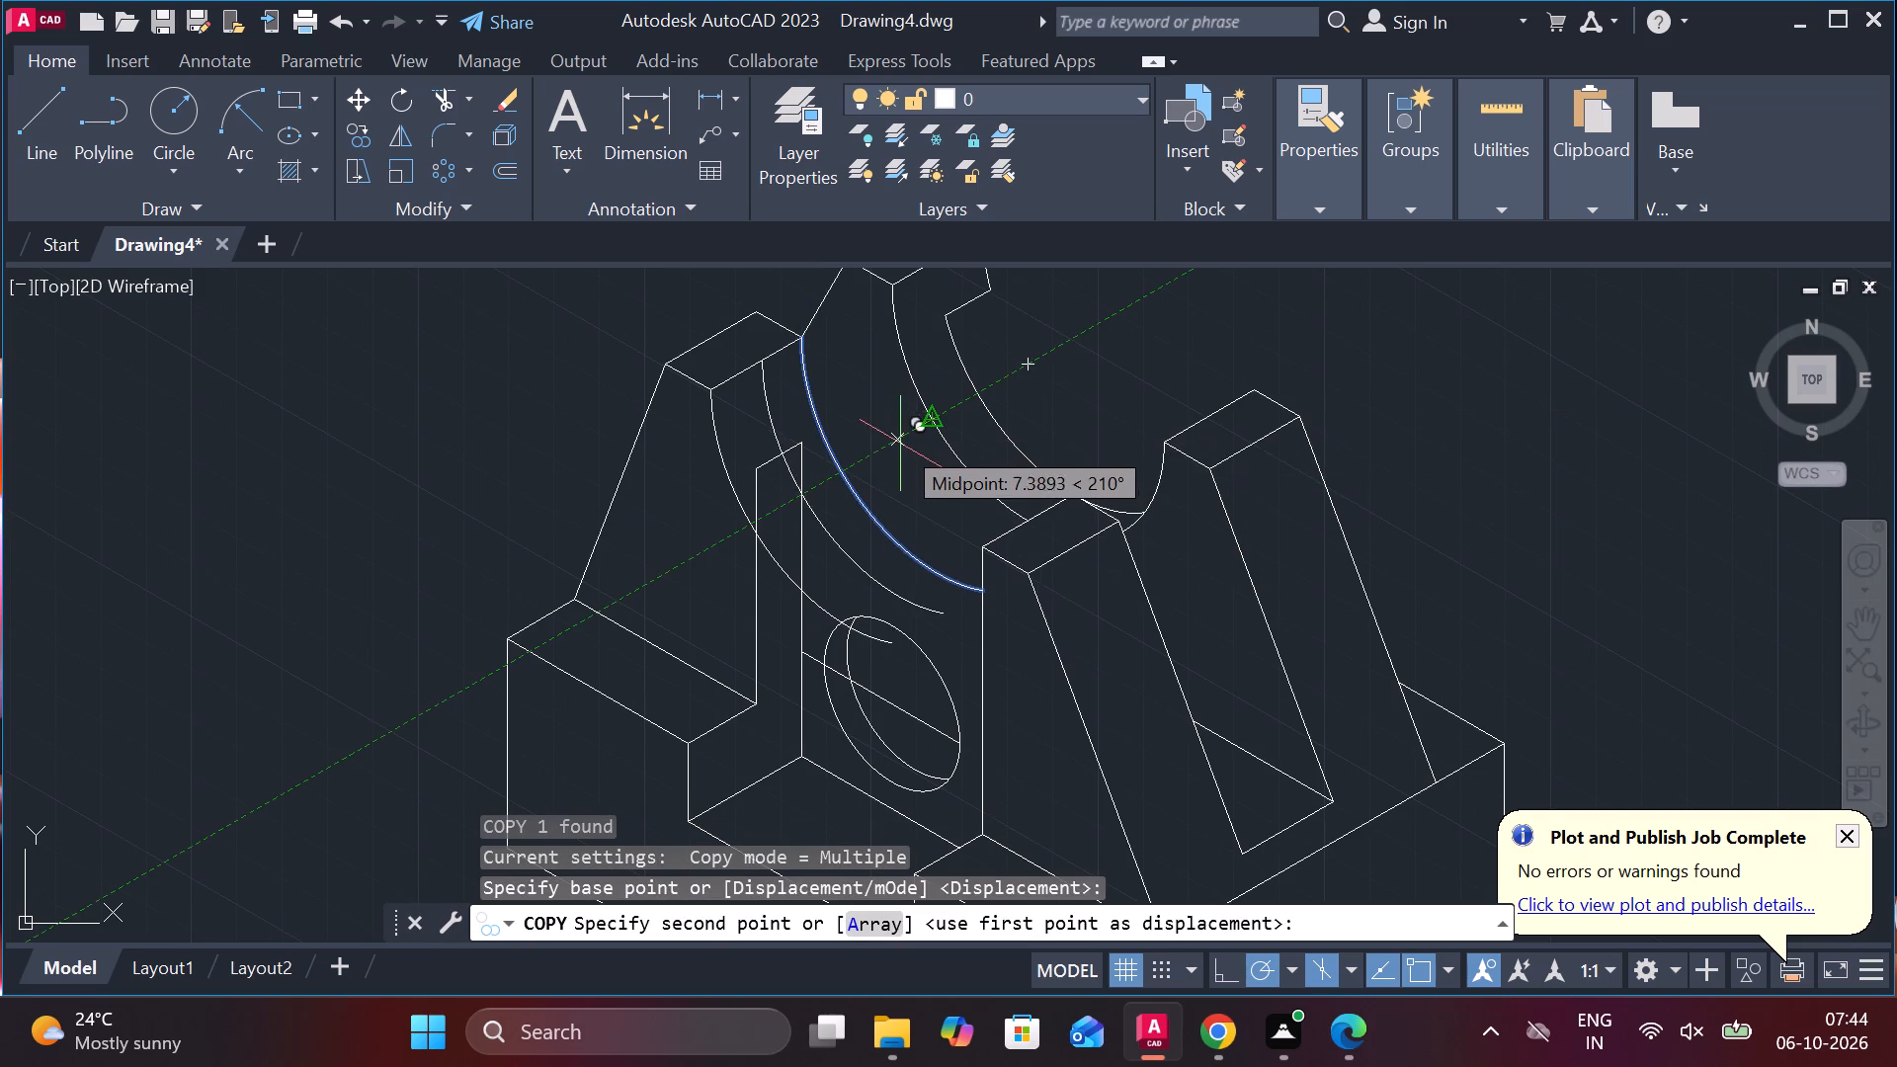
text(15)
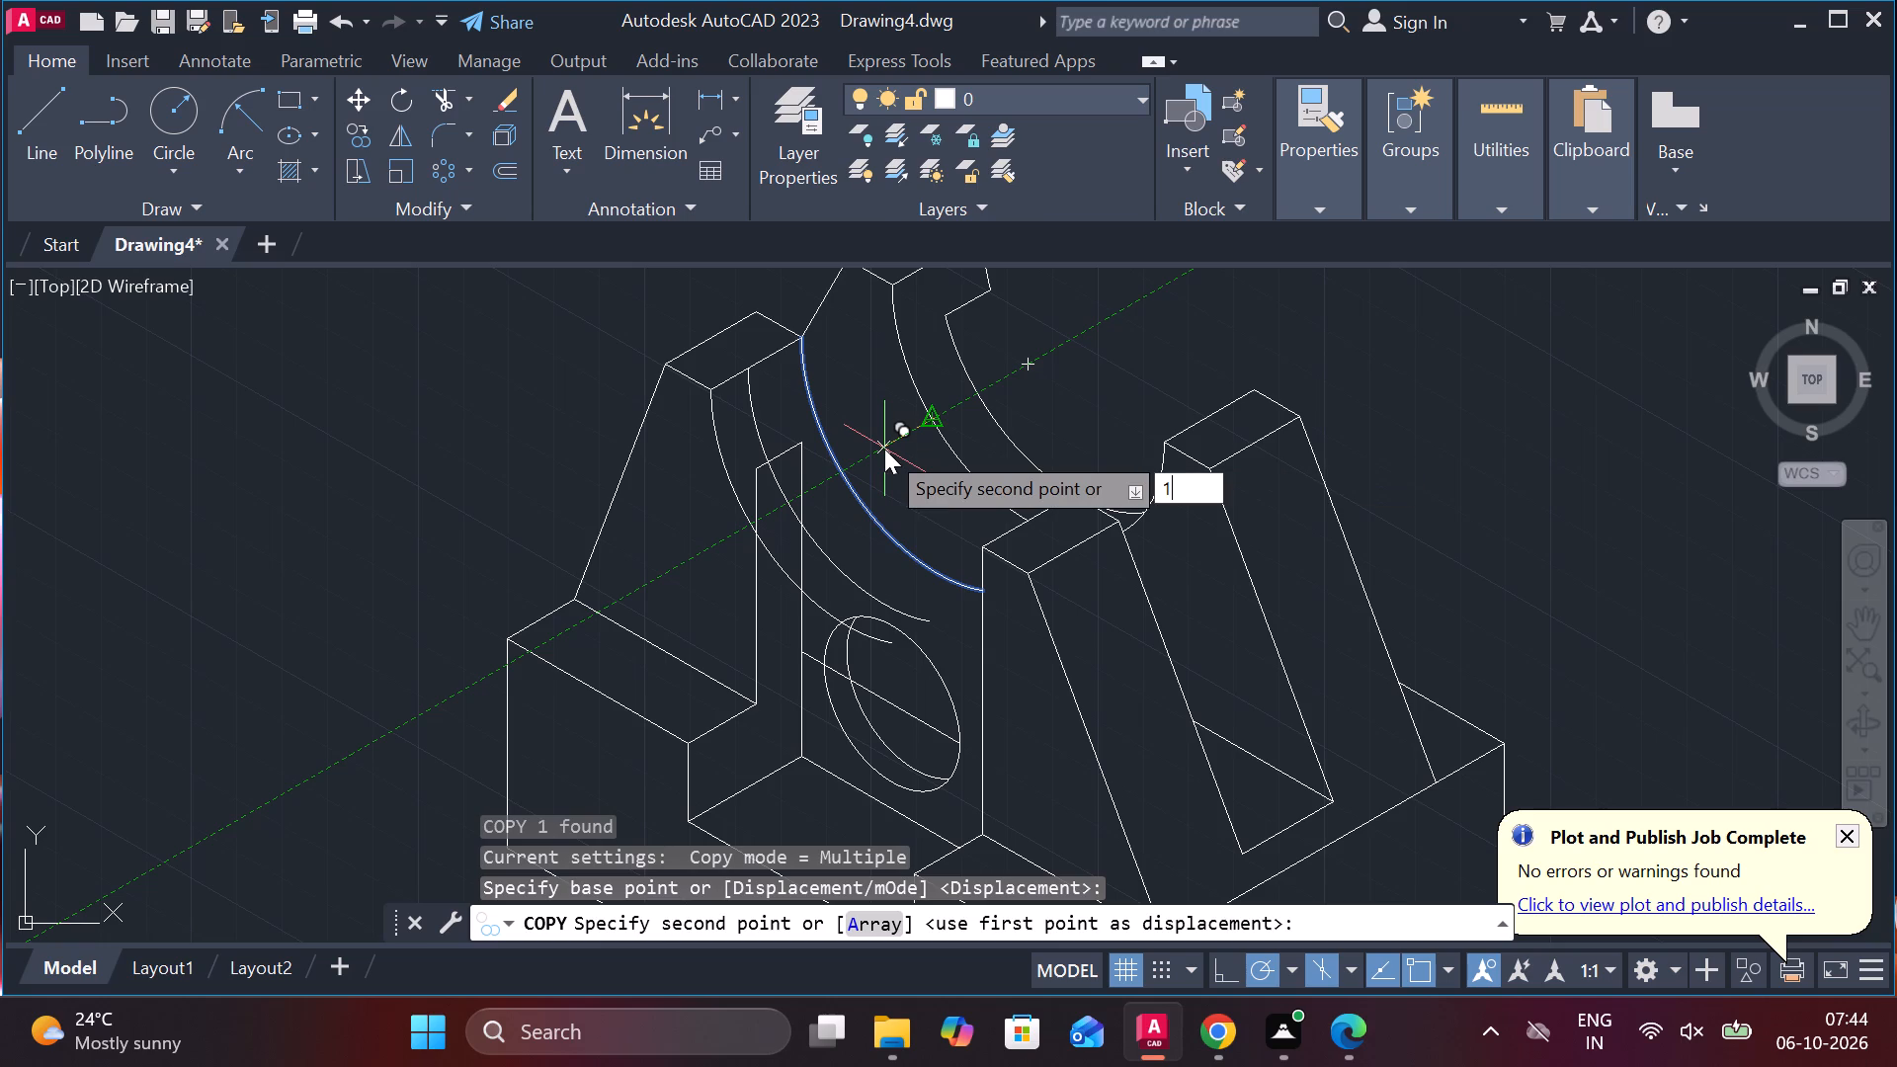
key(Return)
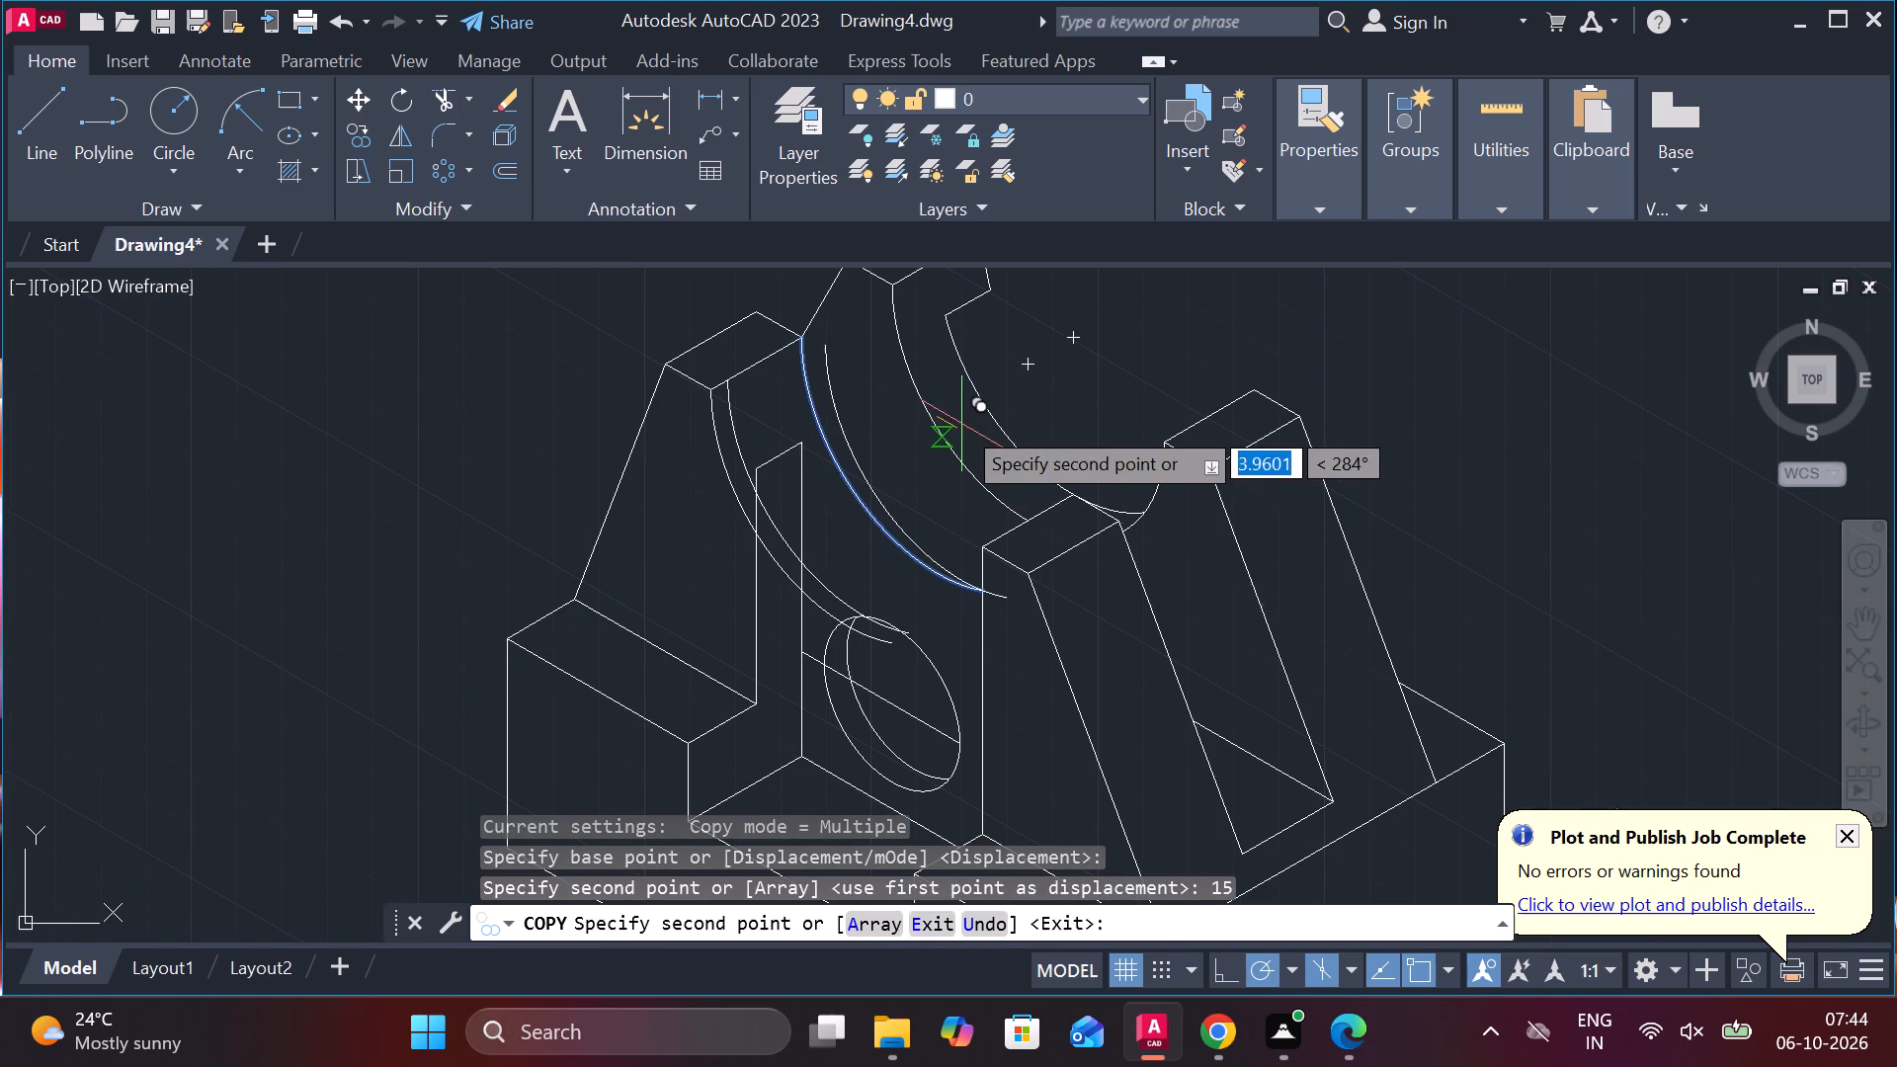
scroll(681, 495, up, 1)
key(Escape)
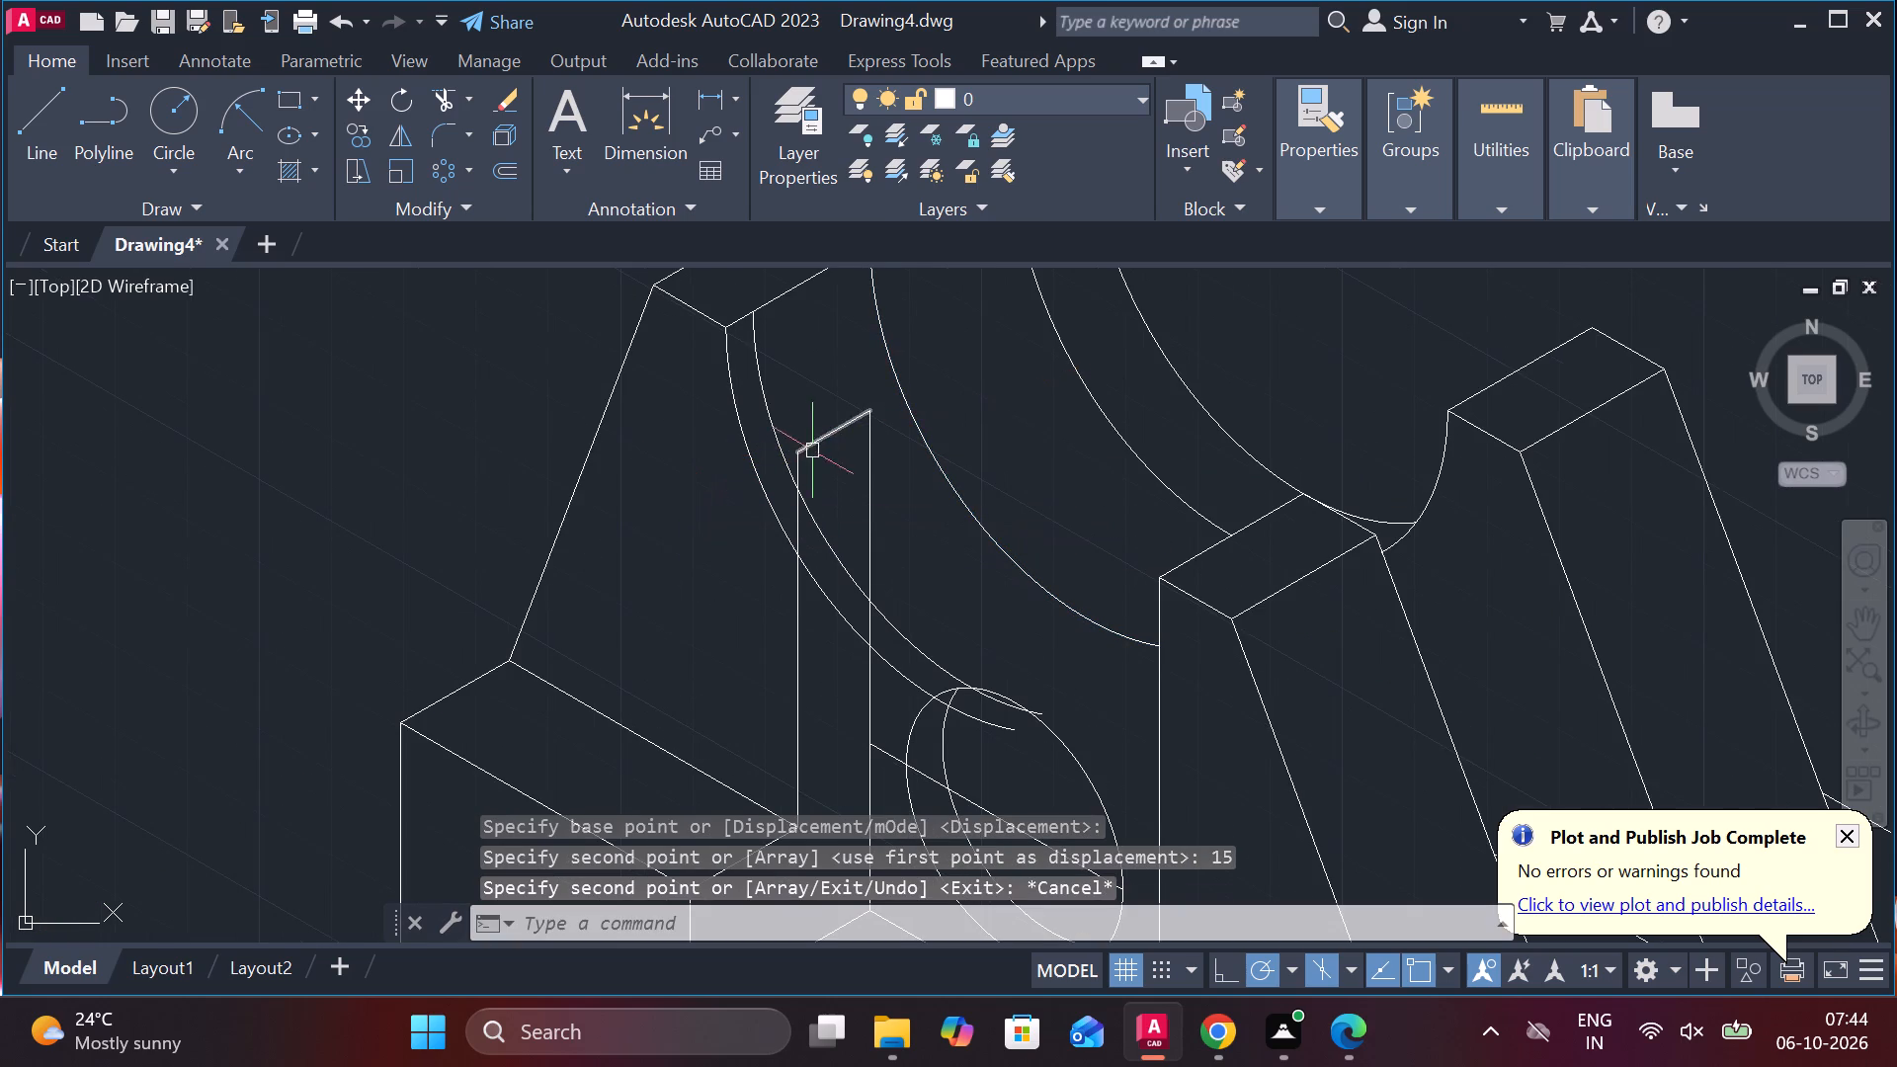
Trim away the narrow upright's sloped top edge and the part of its front vertical edge above the inner copied curve.
text(TR)
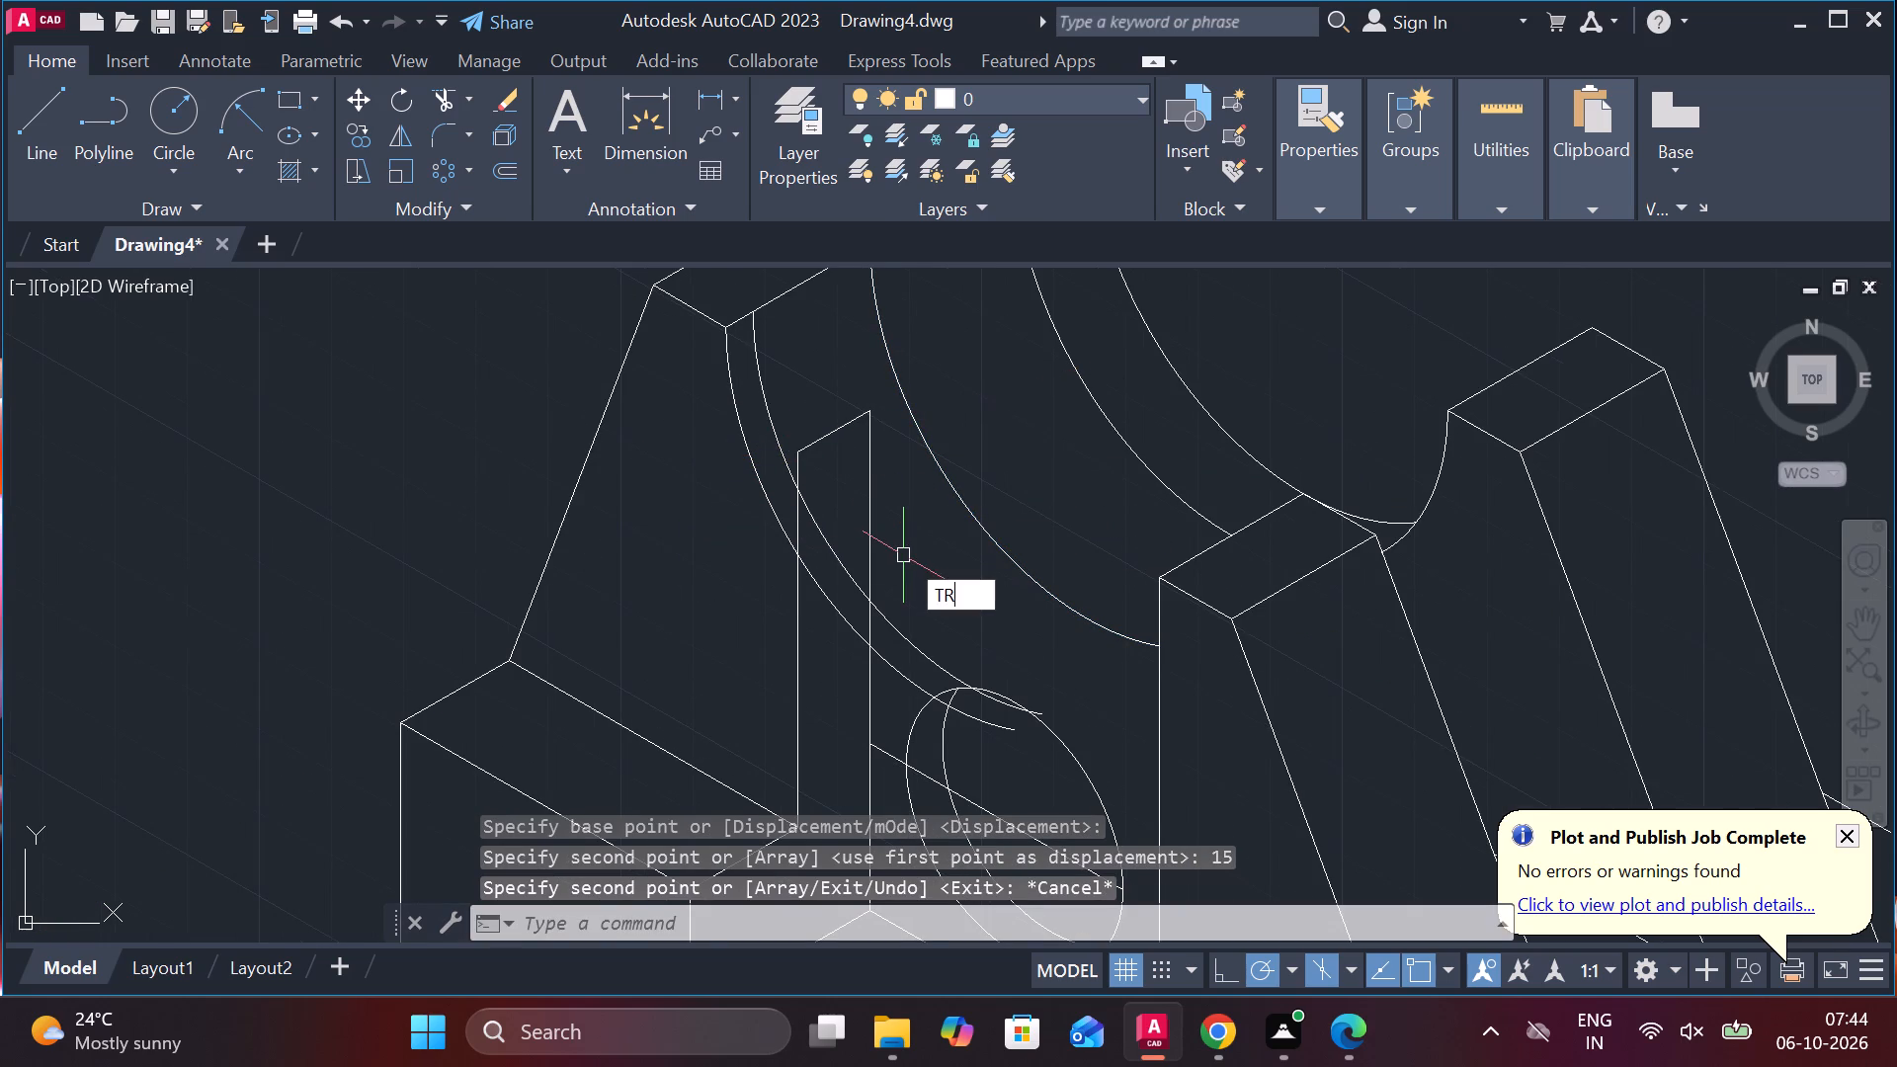
key(Return)
click(815, 447)
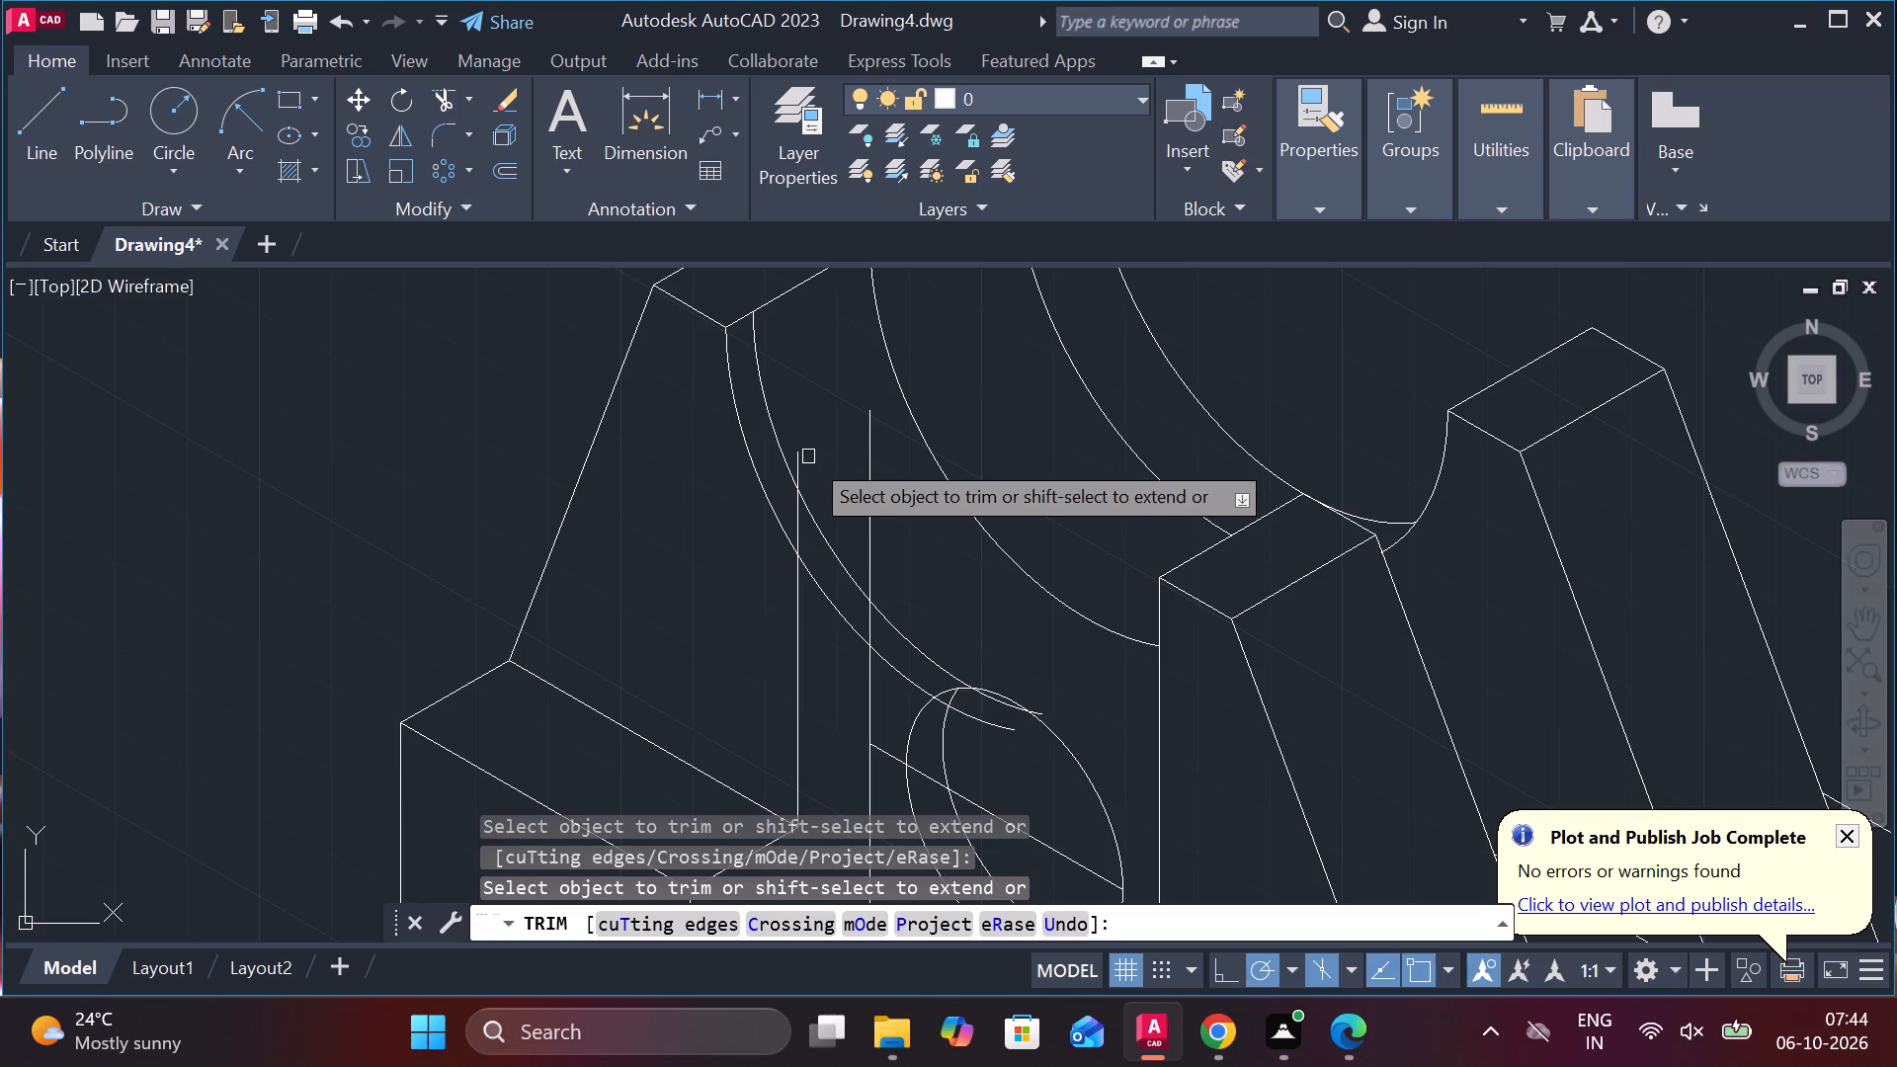
click(803, 460)
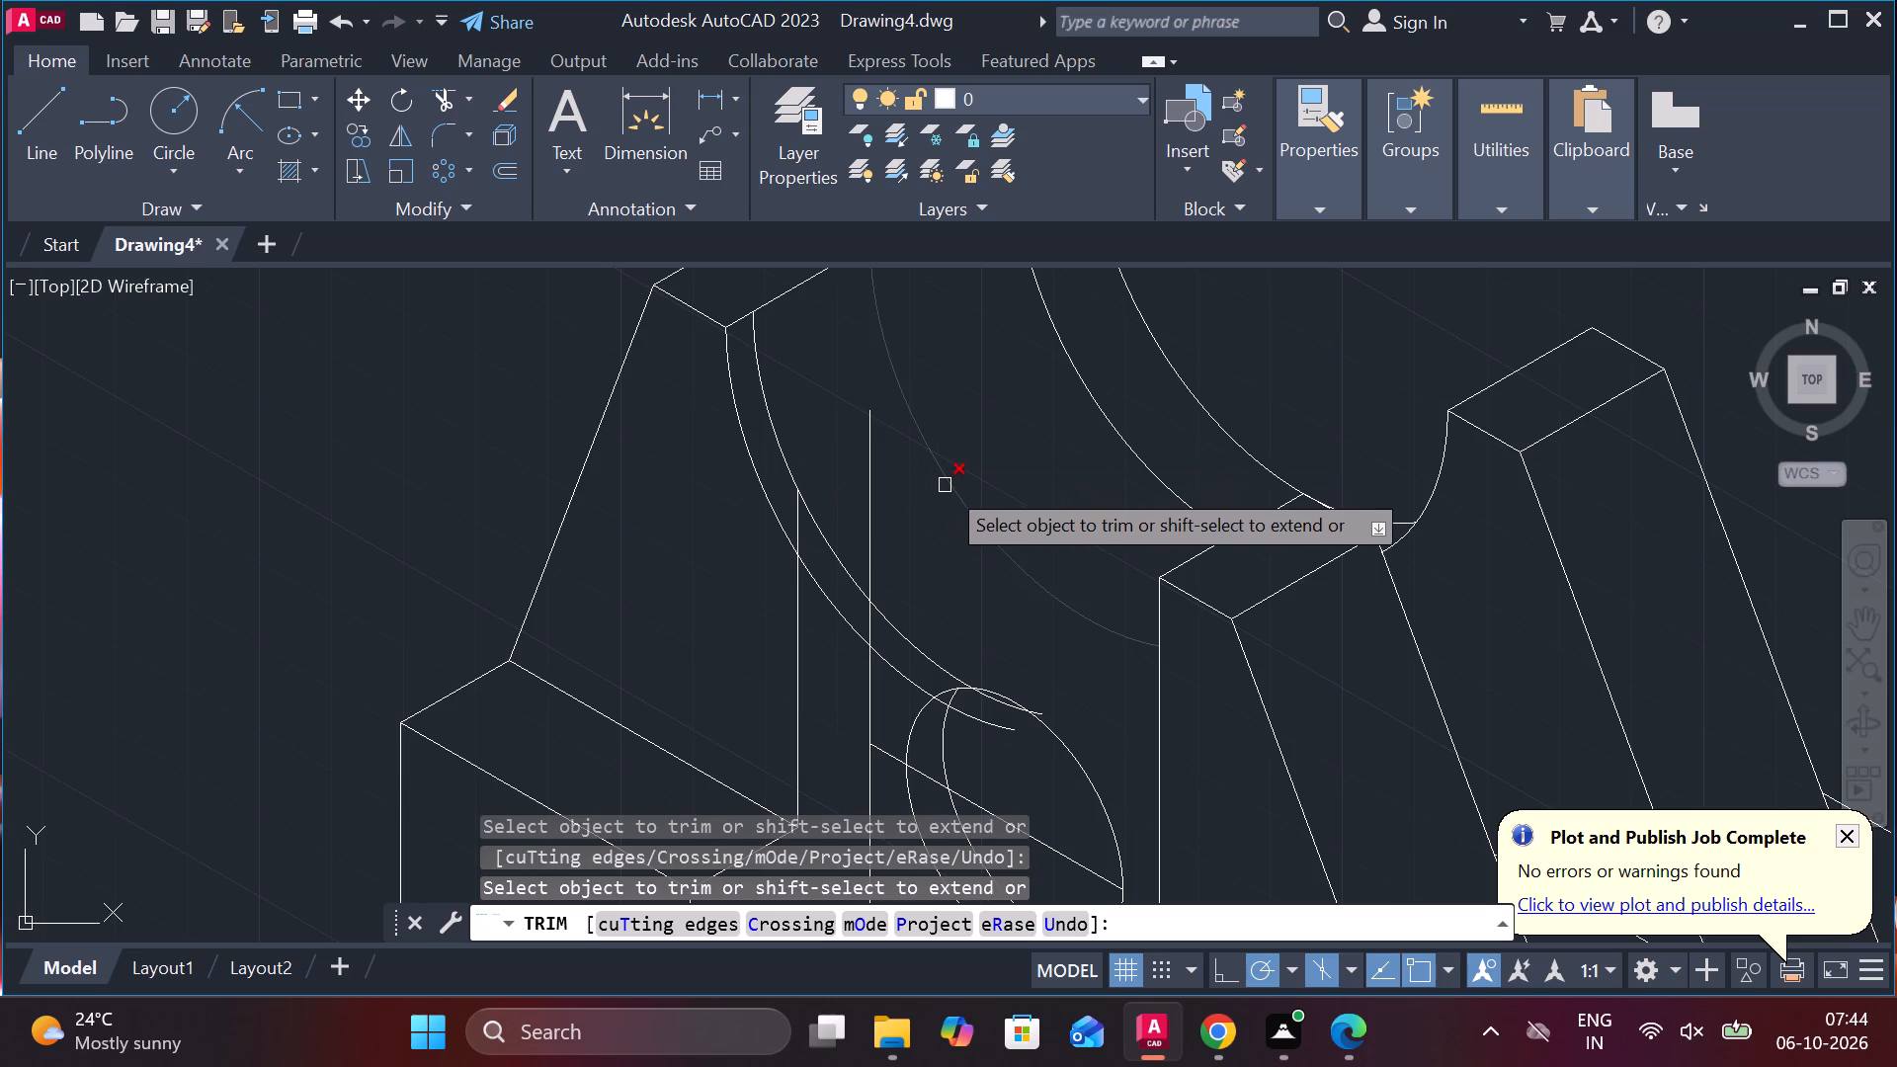
key(Escape)
Draw a line from the shortened front edge's top end, rising toward the back past the upright's rear vertical edge.
key(l)
key(Return)
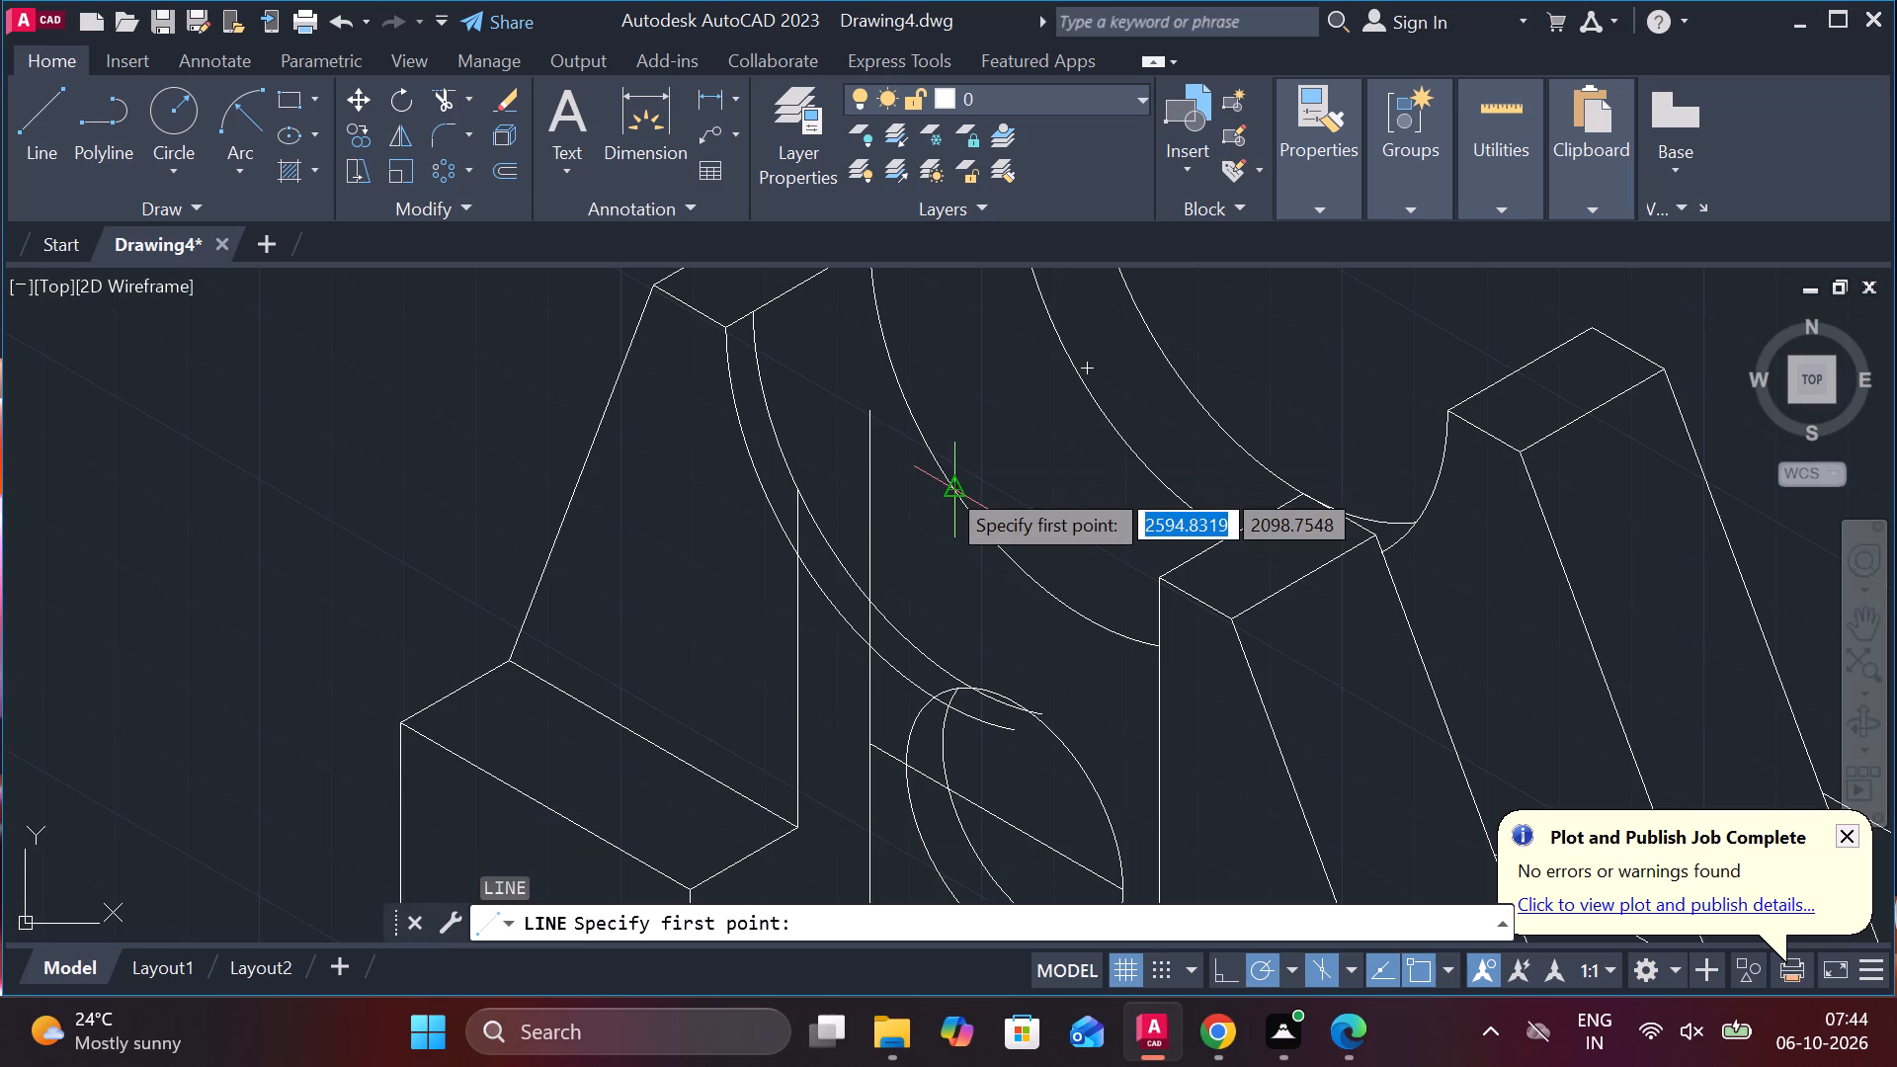
click(804, 495)
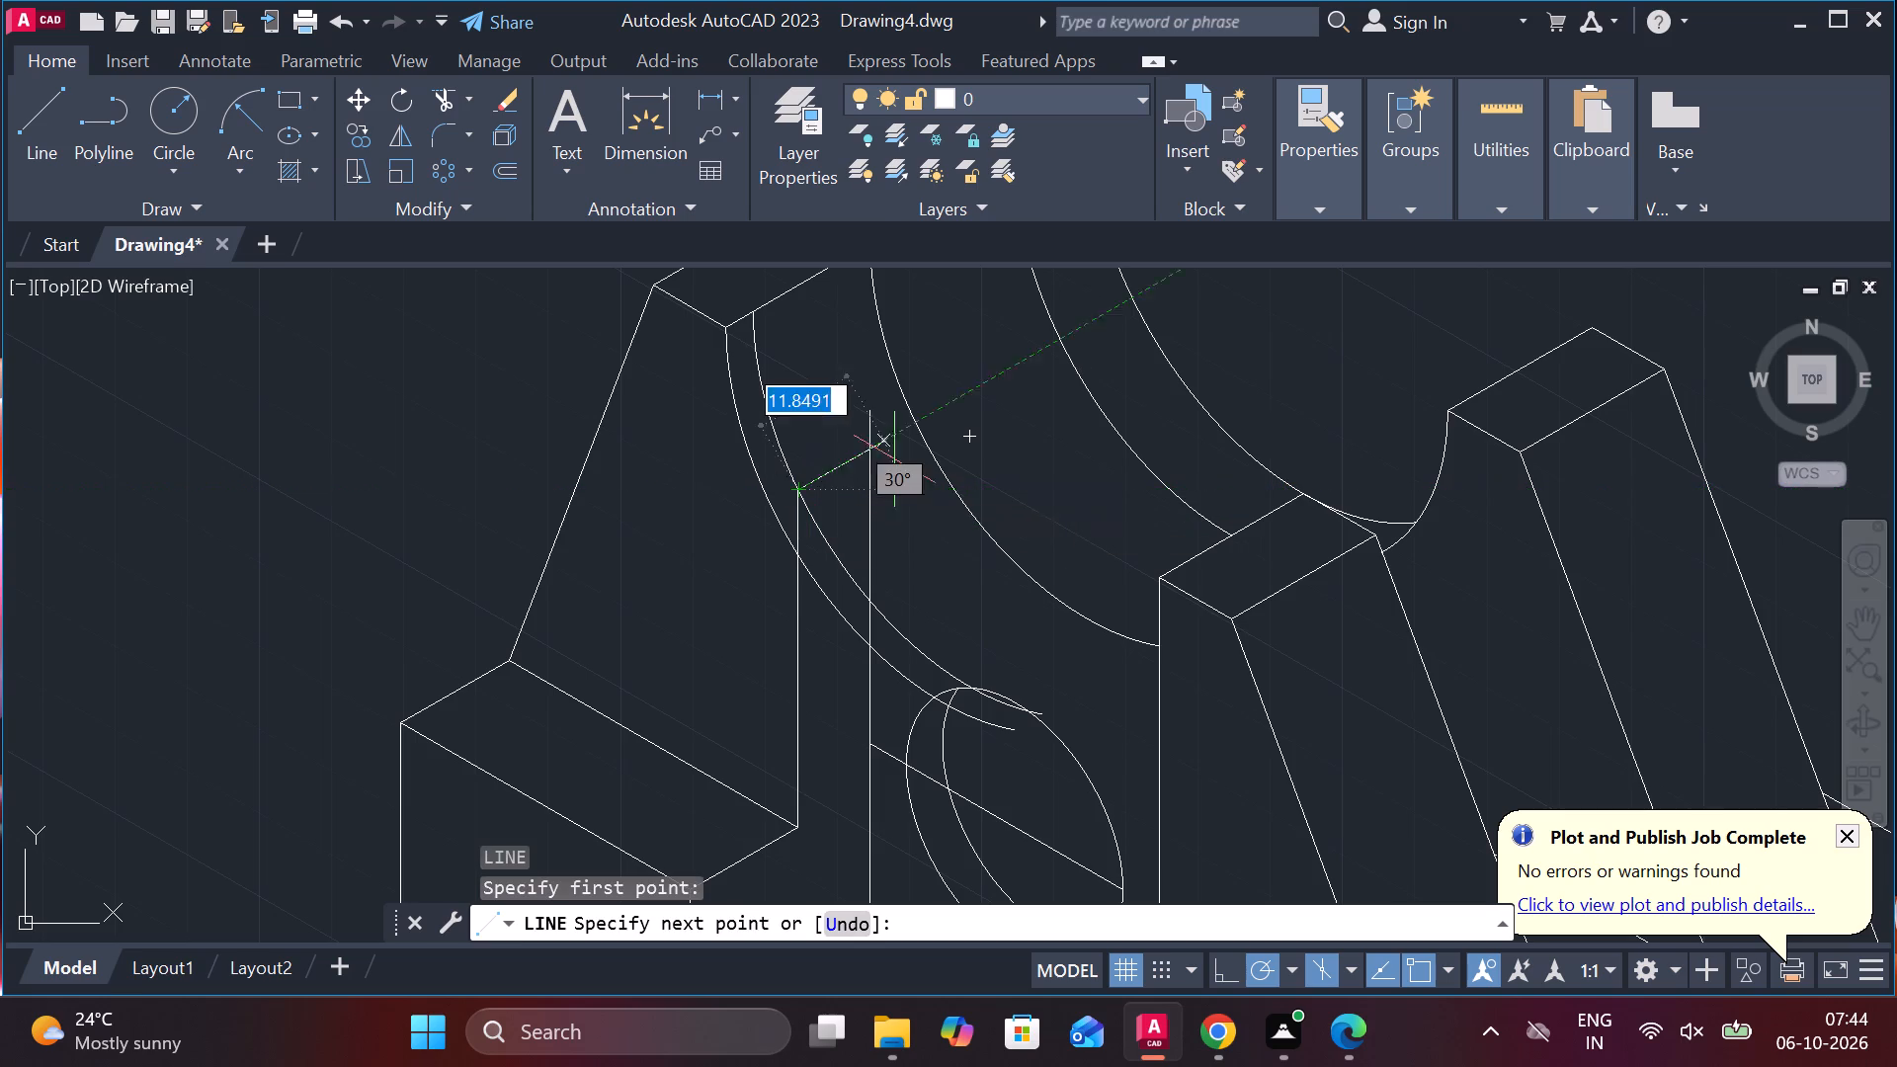
click(981, 392)
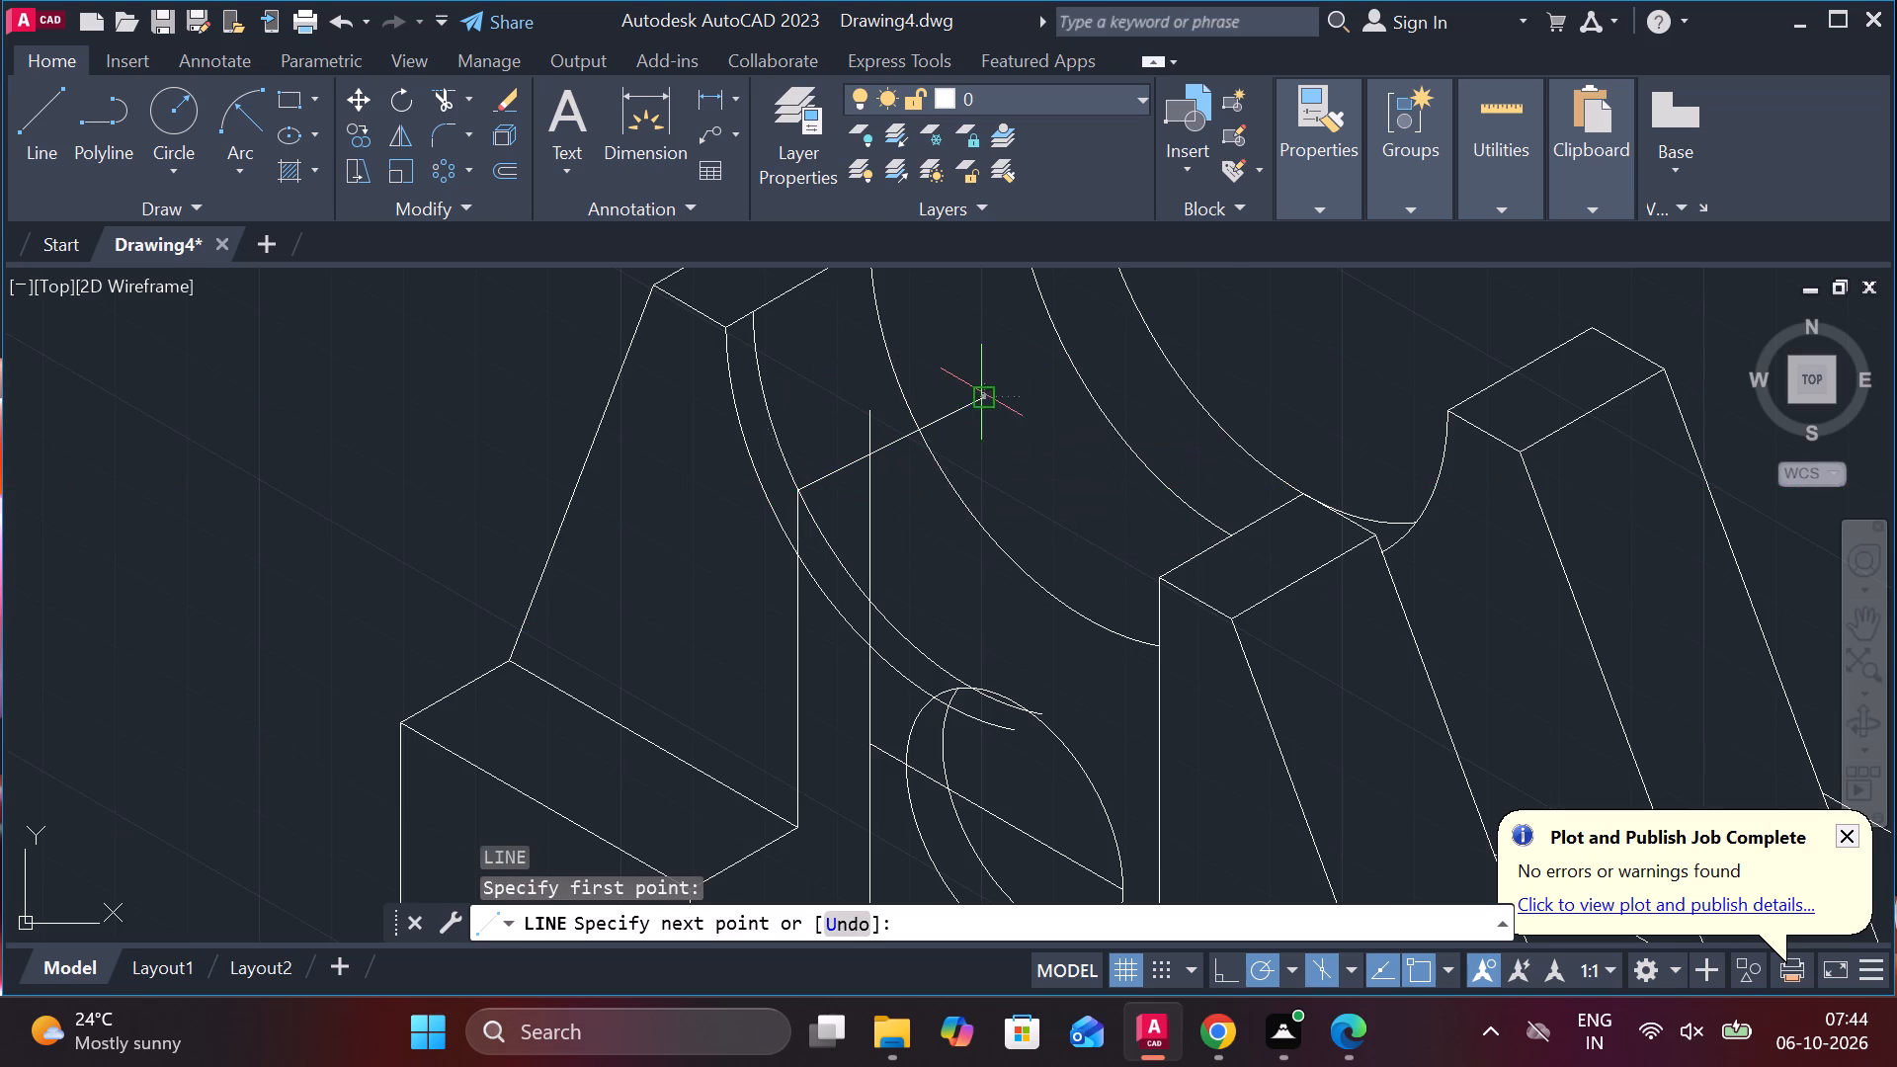
key(Escape)
Trim the new top line back to the upright's rear vertical edge, and trim that edge's excess above the line.
text(TR)
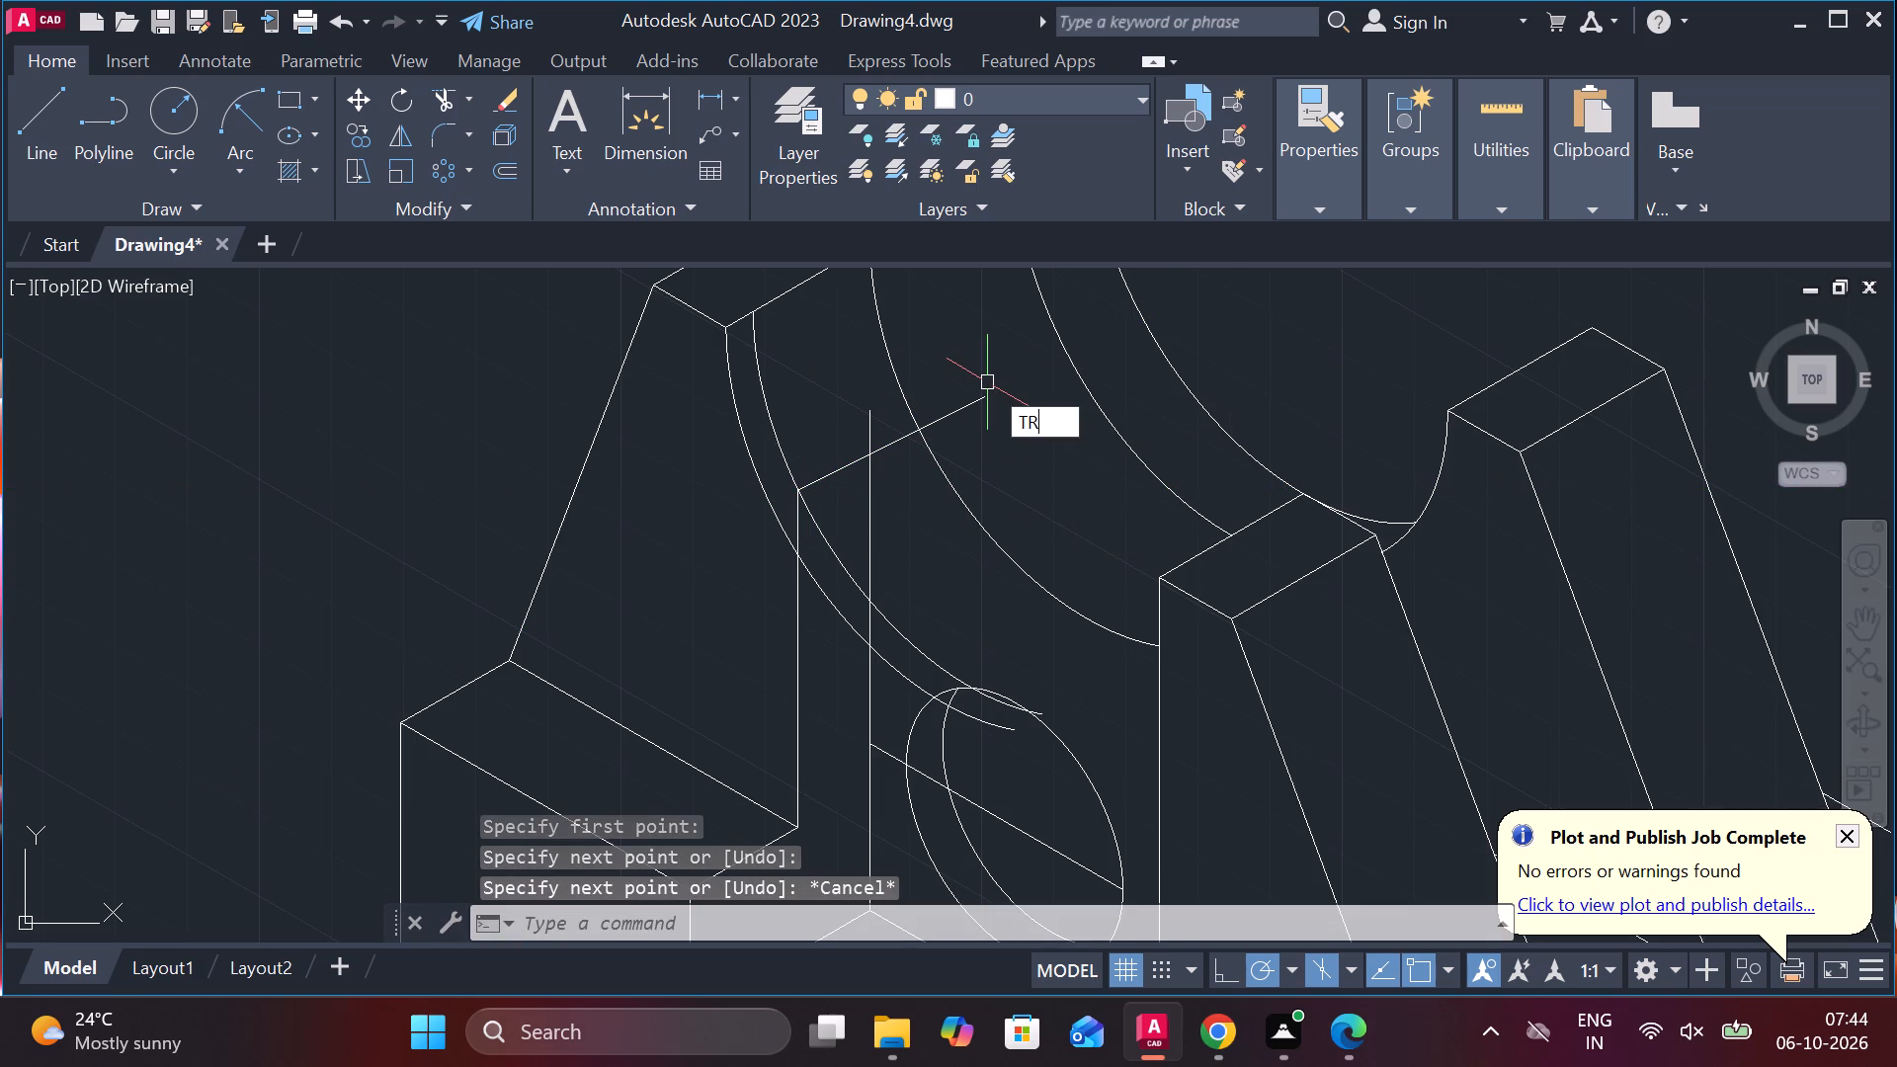
key(Return)
click(974, 397)
click(905, 439)
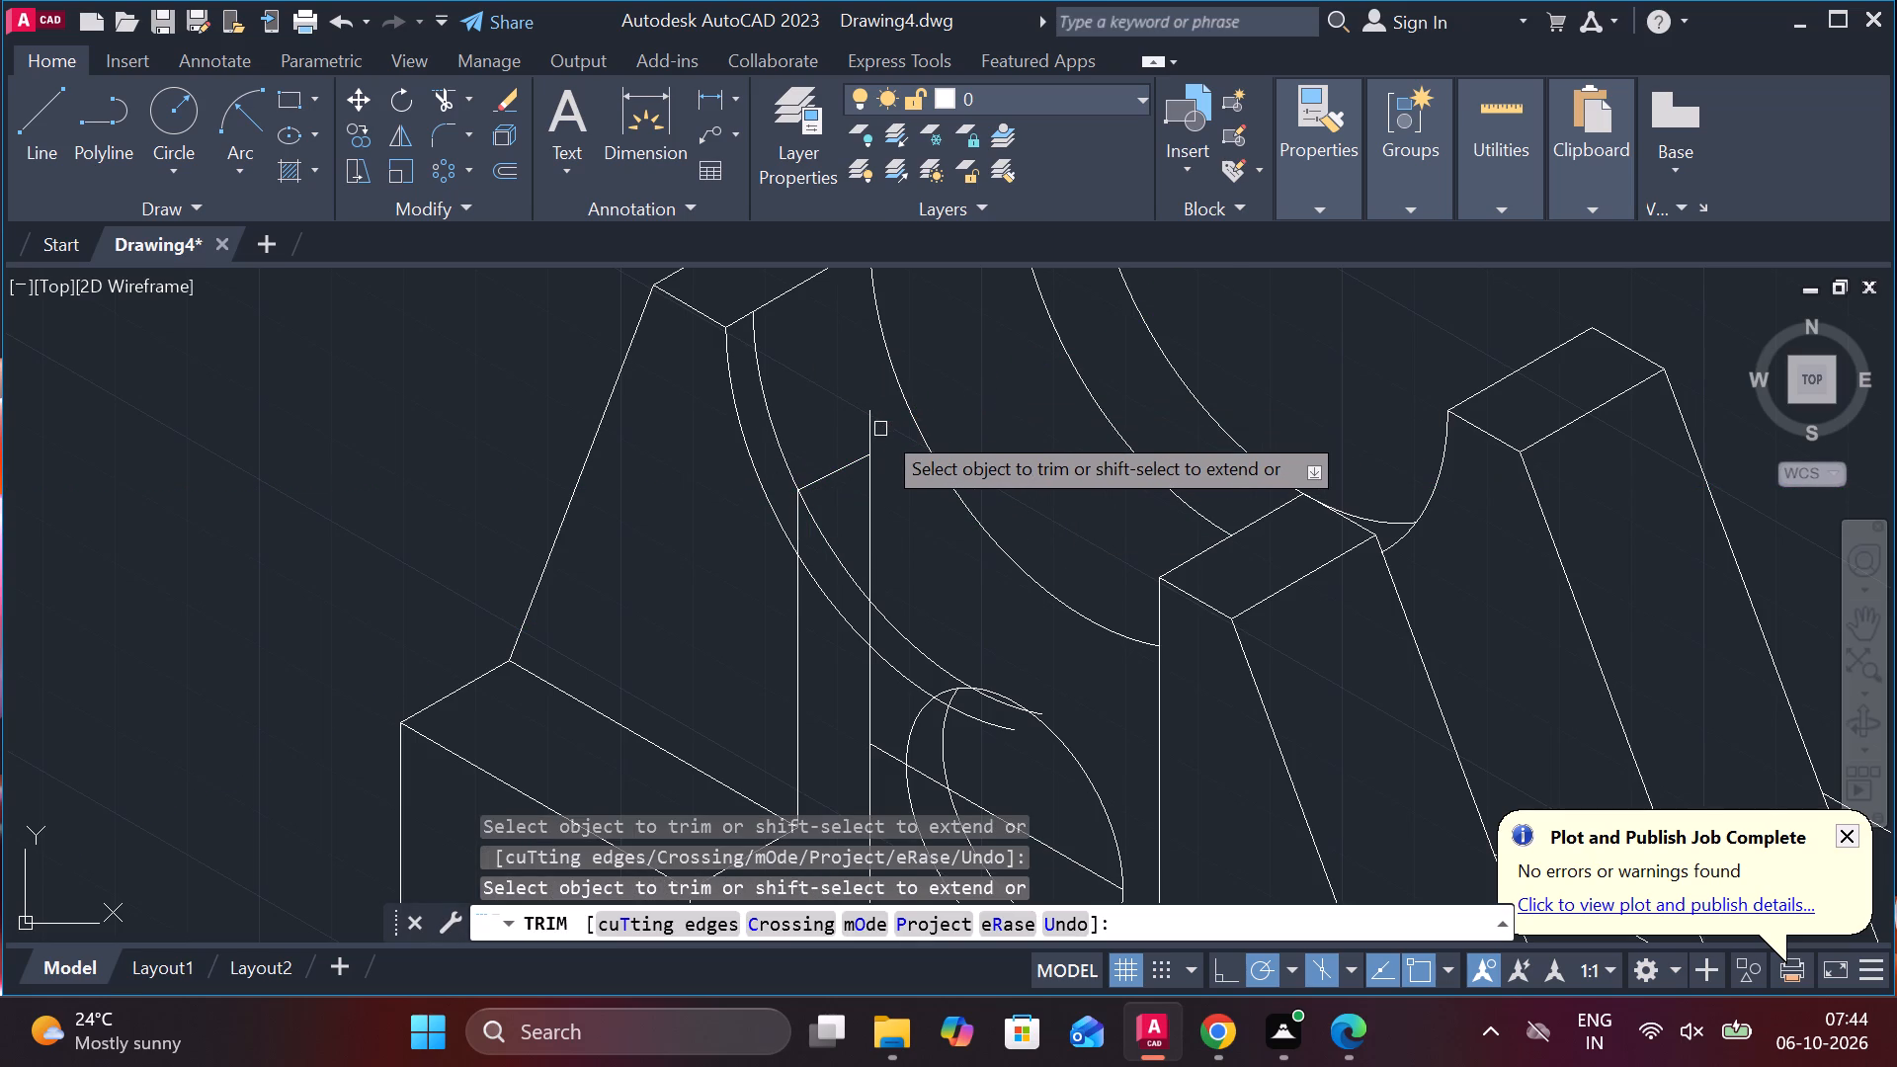
click(877, 422)
click(862, 423)
Trim away every segment of the curve copied 15 units, from the back-left rib across the upright and past the hole.
scroll(839, 393, down, 2)
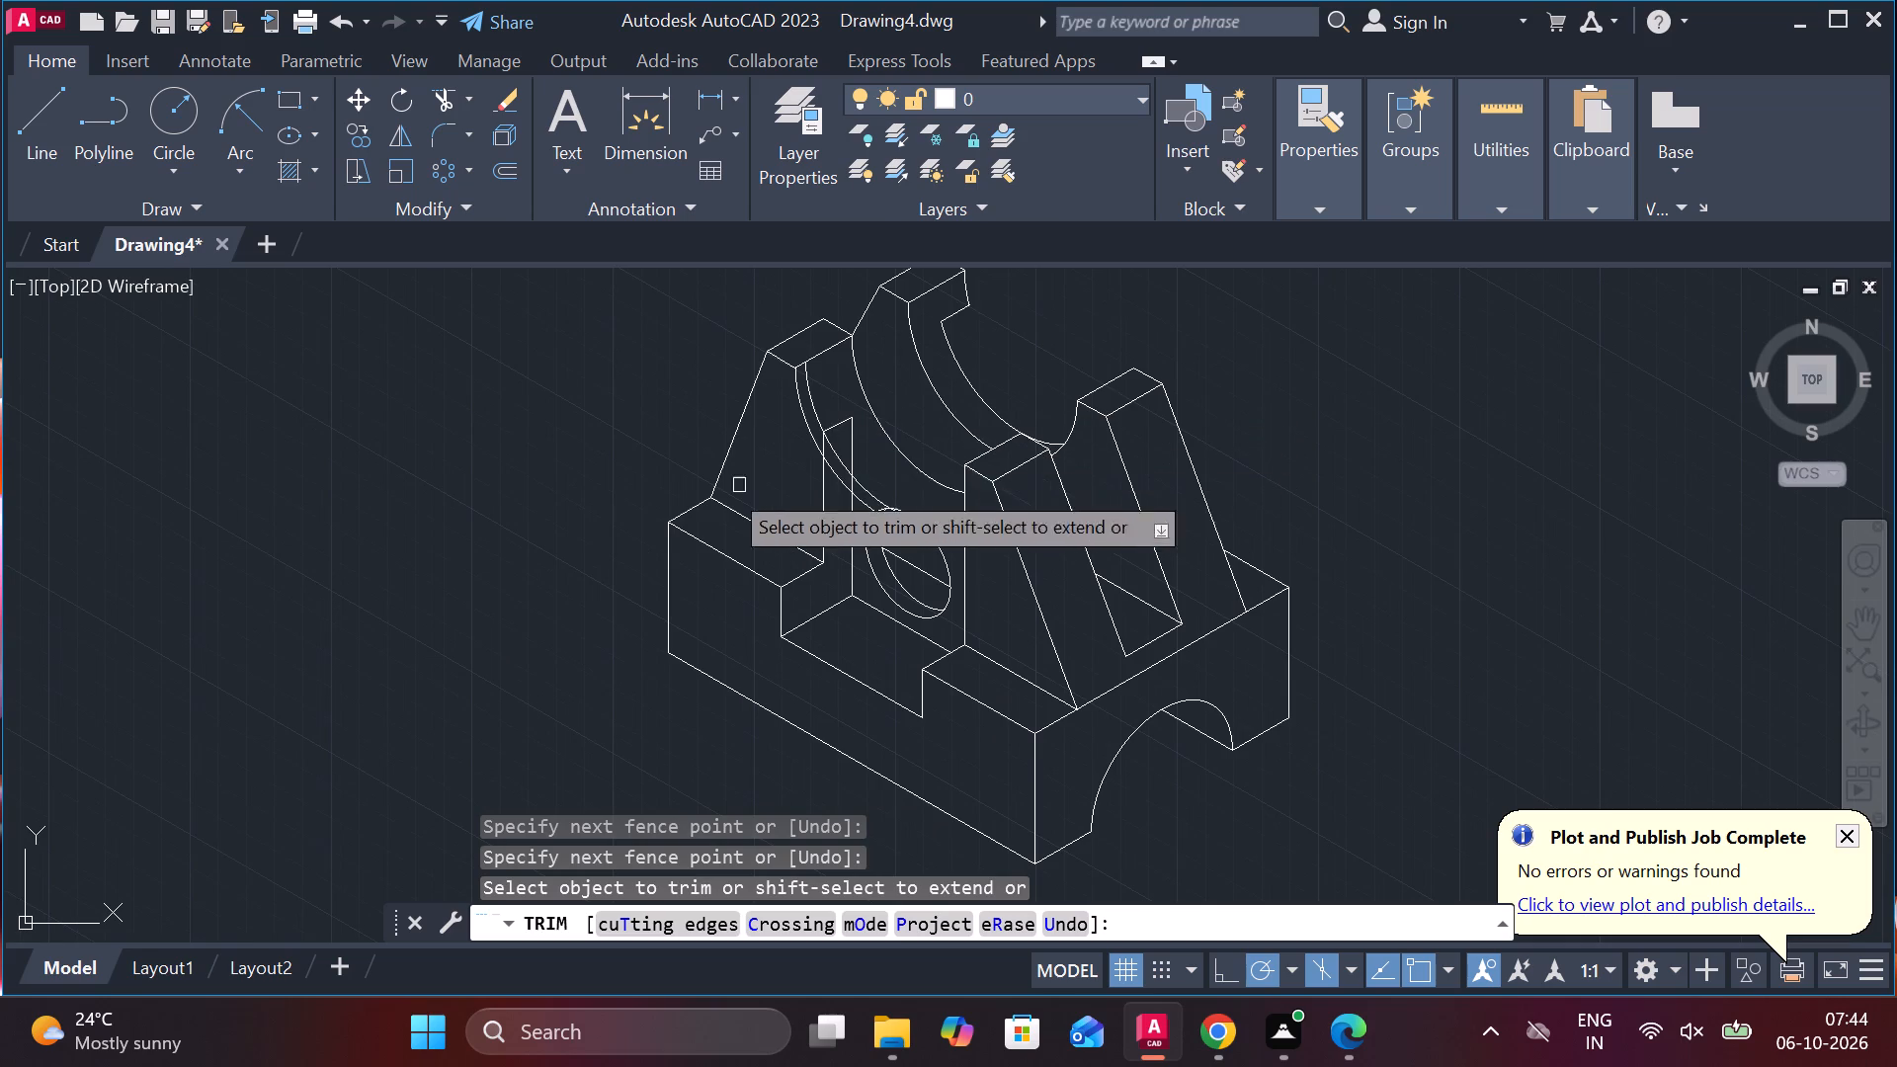
scroll(511, 397, up, 1)
middle_drag(512, 397, 462, 454)
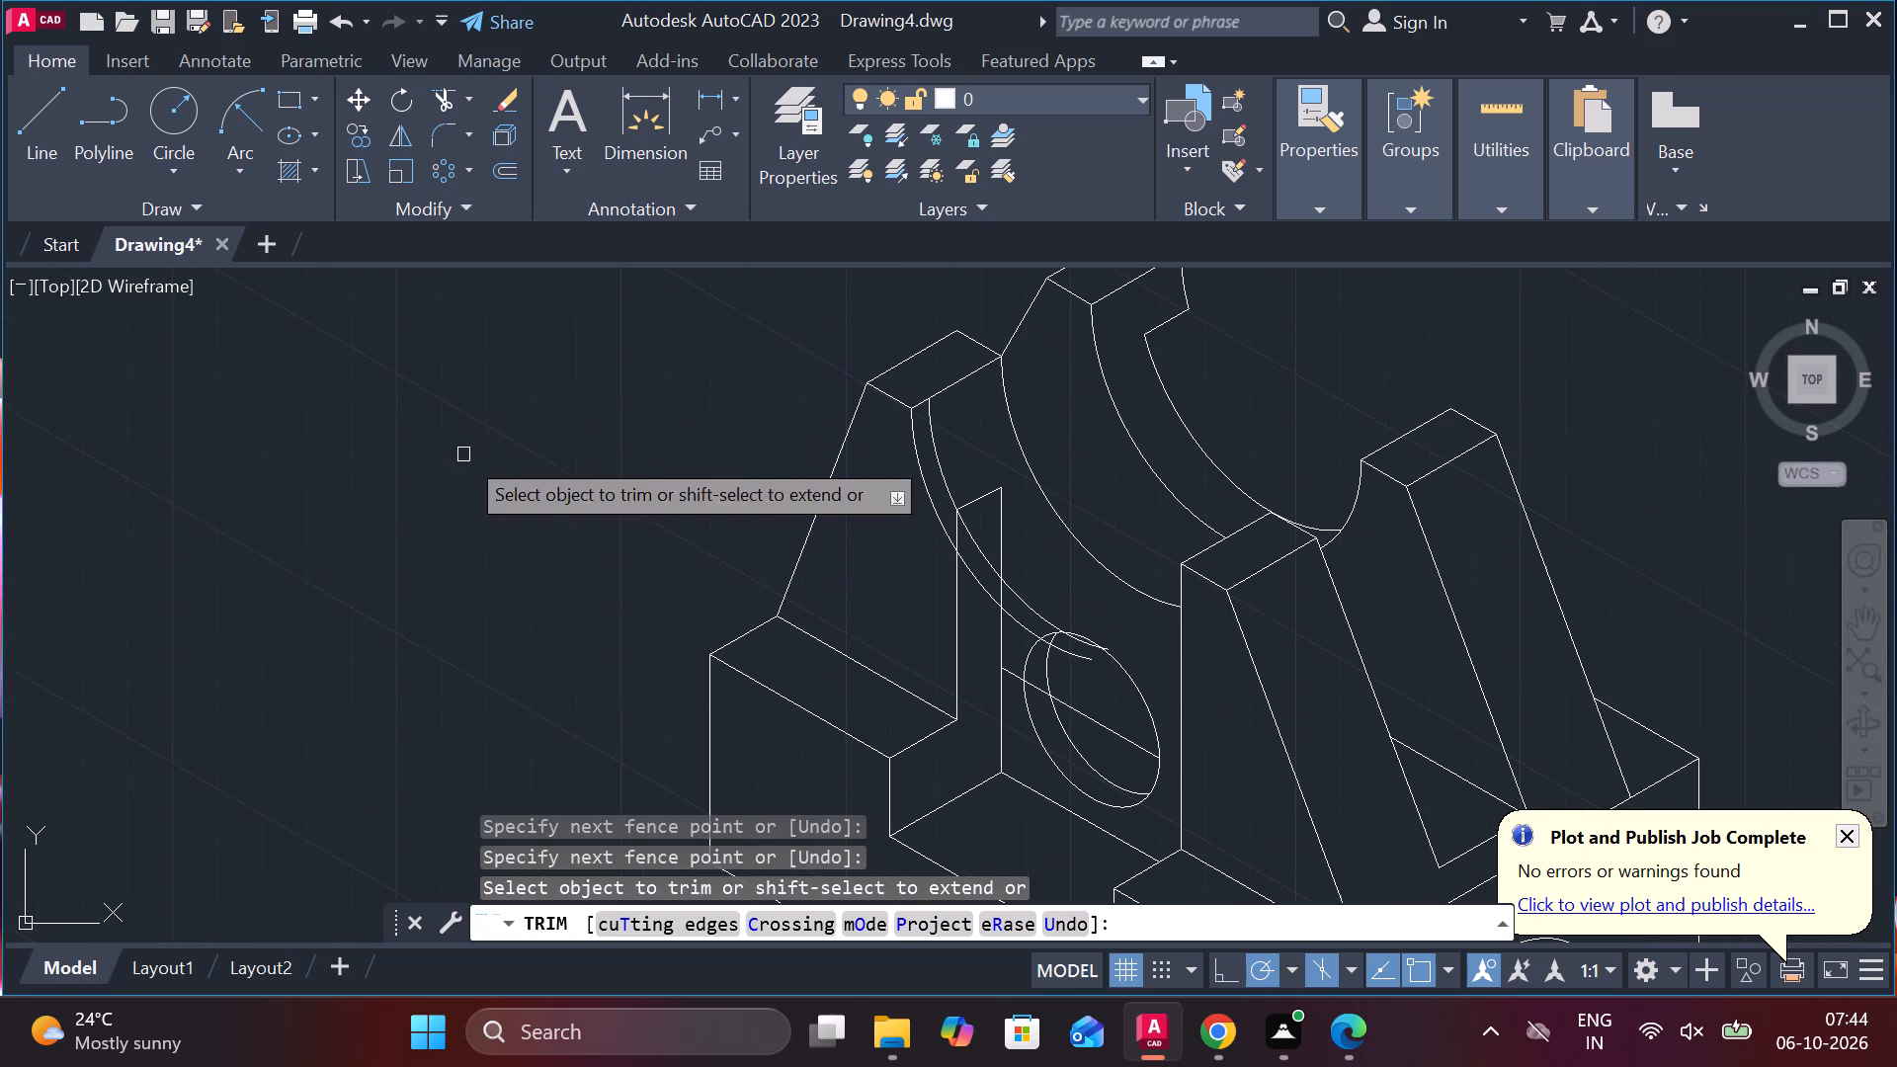
middle_click(475, 429)
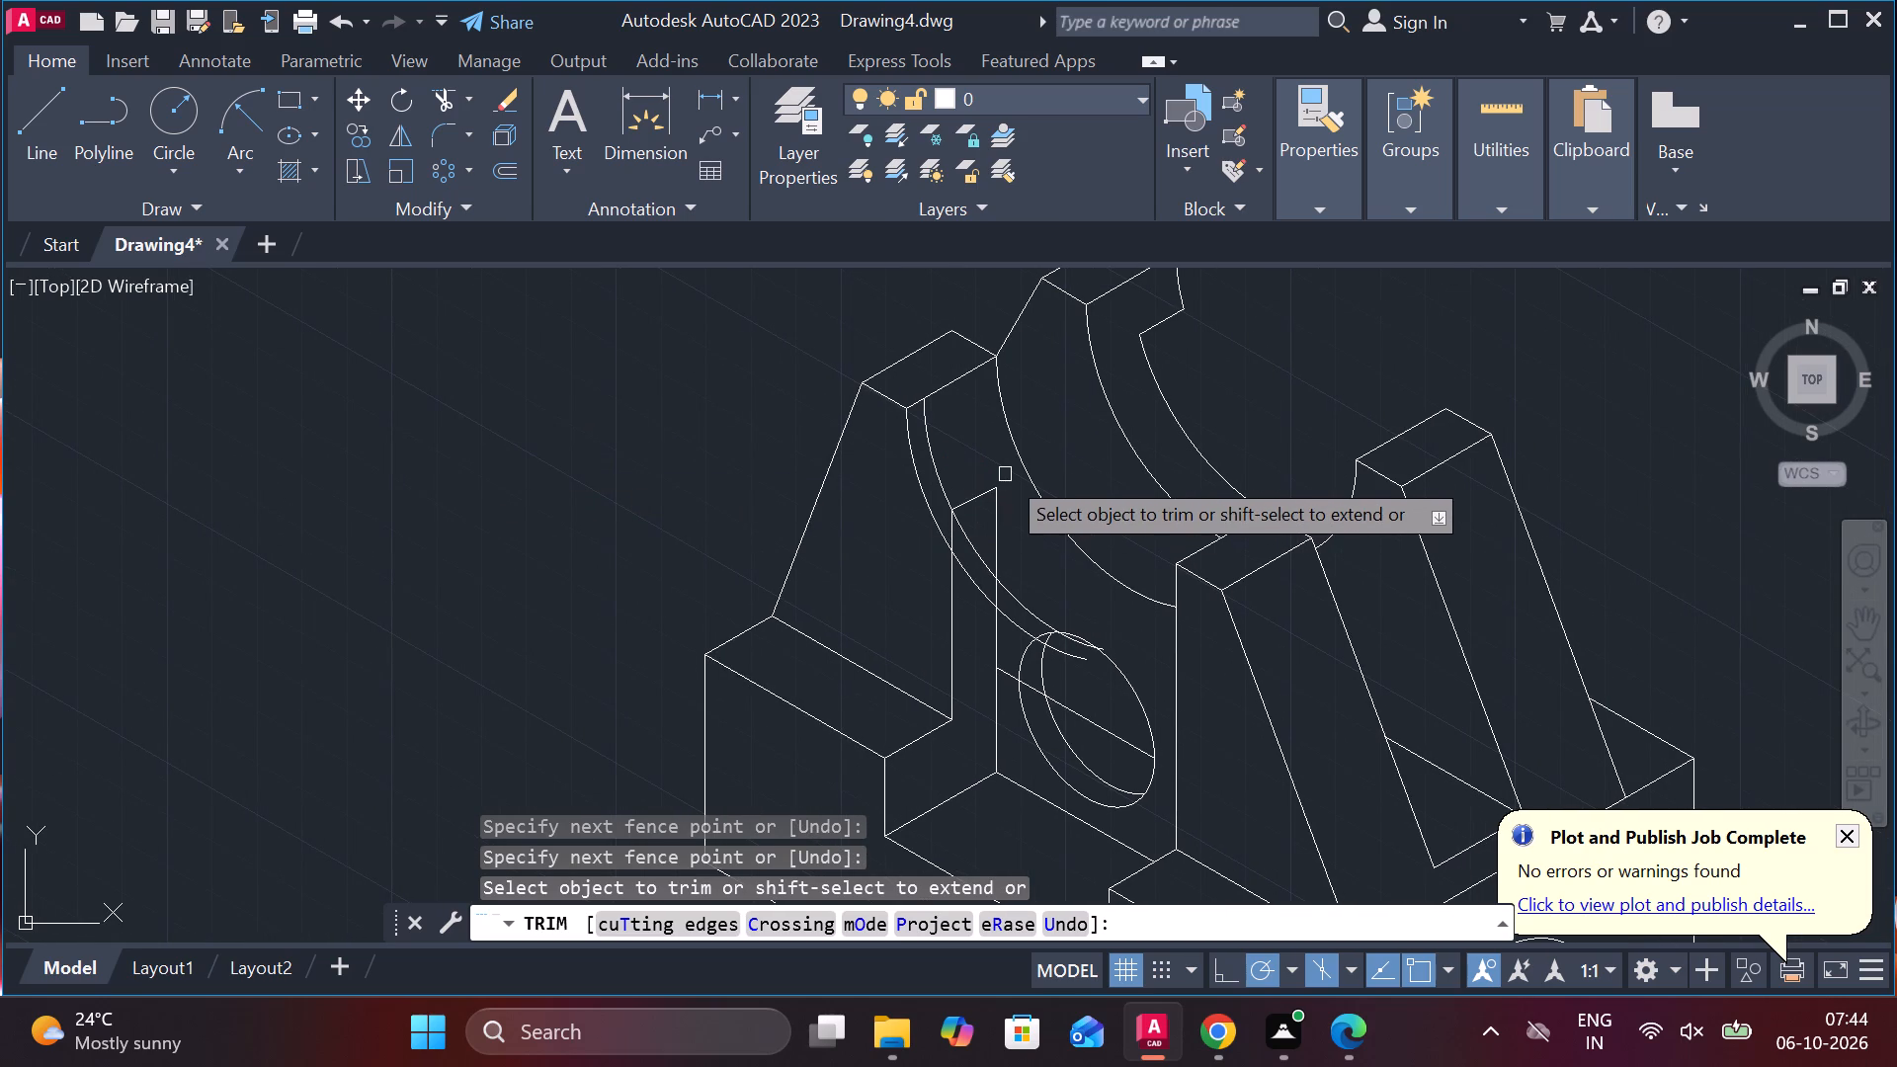
click(929, 425)
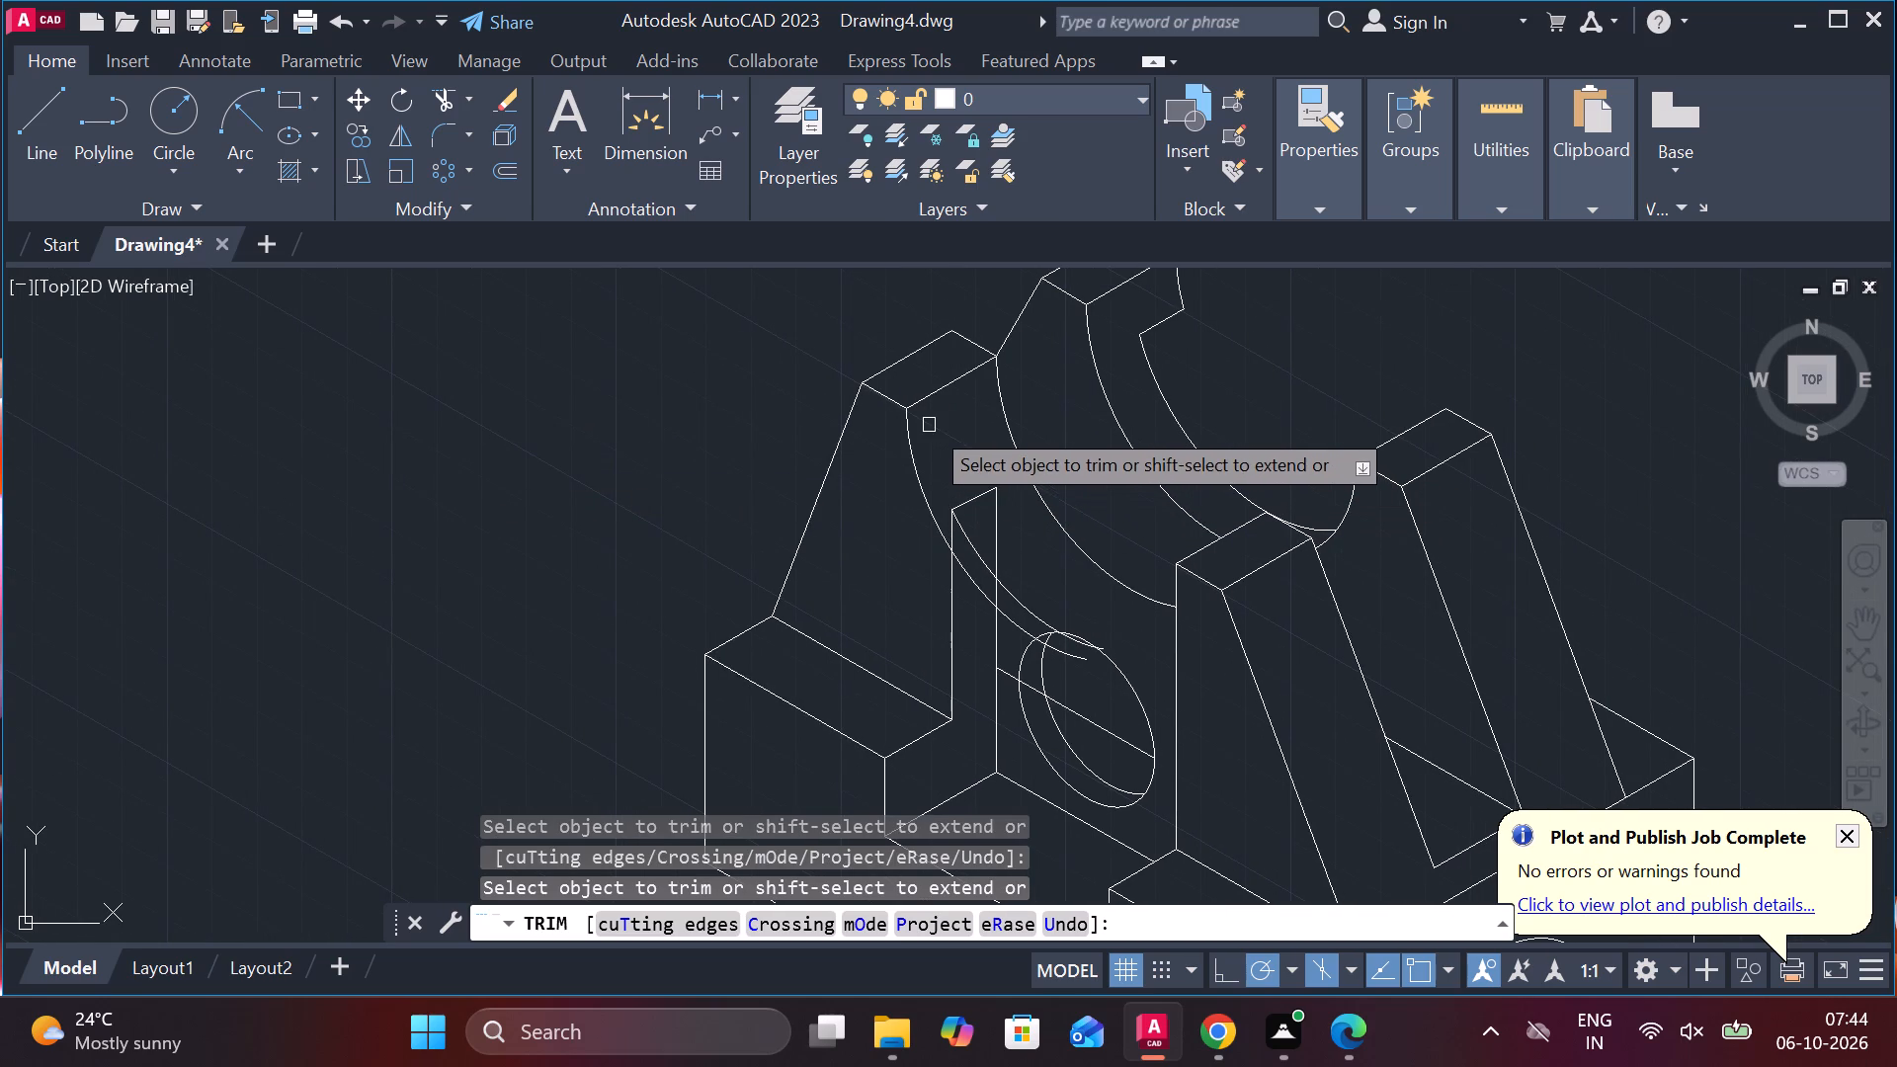
click(970, 553)
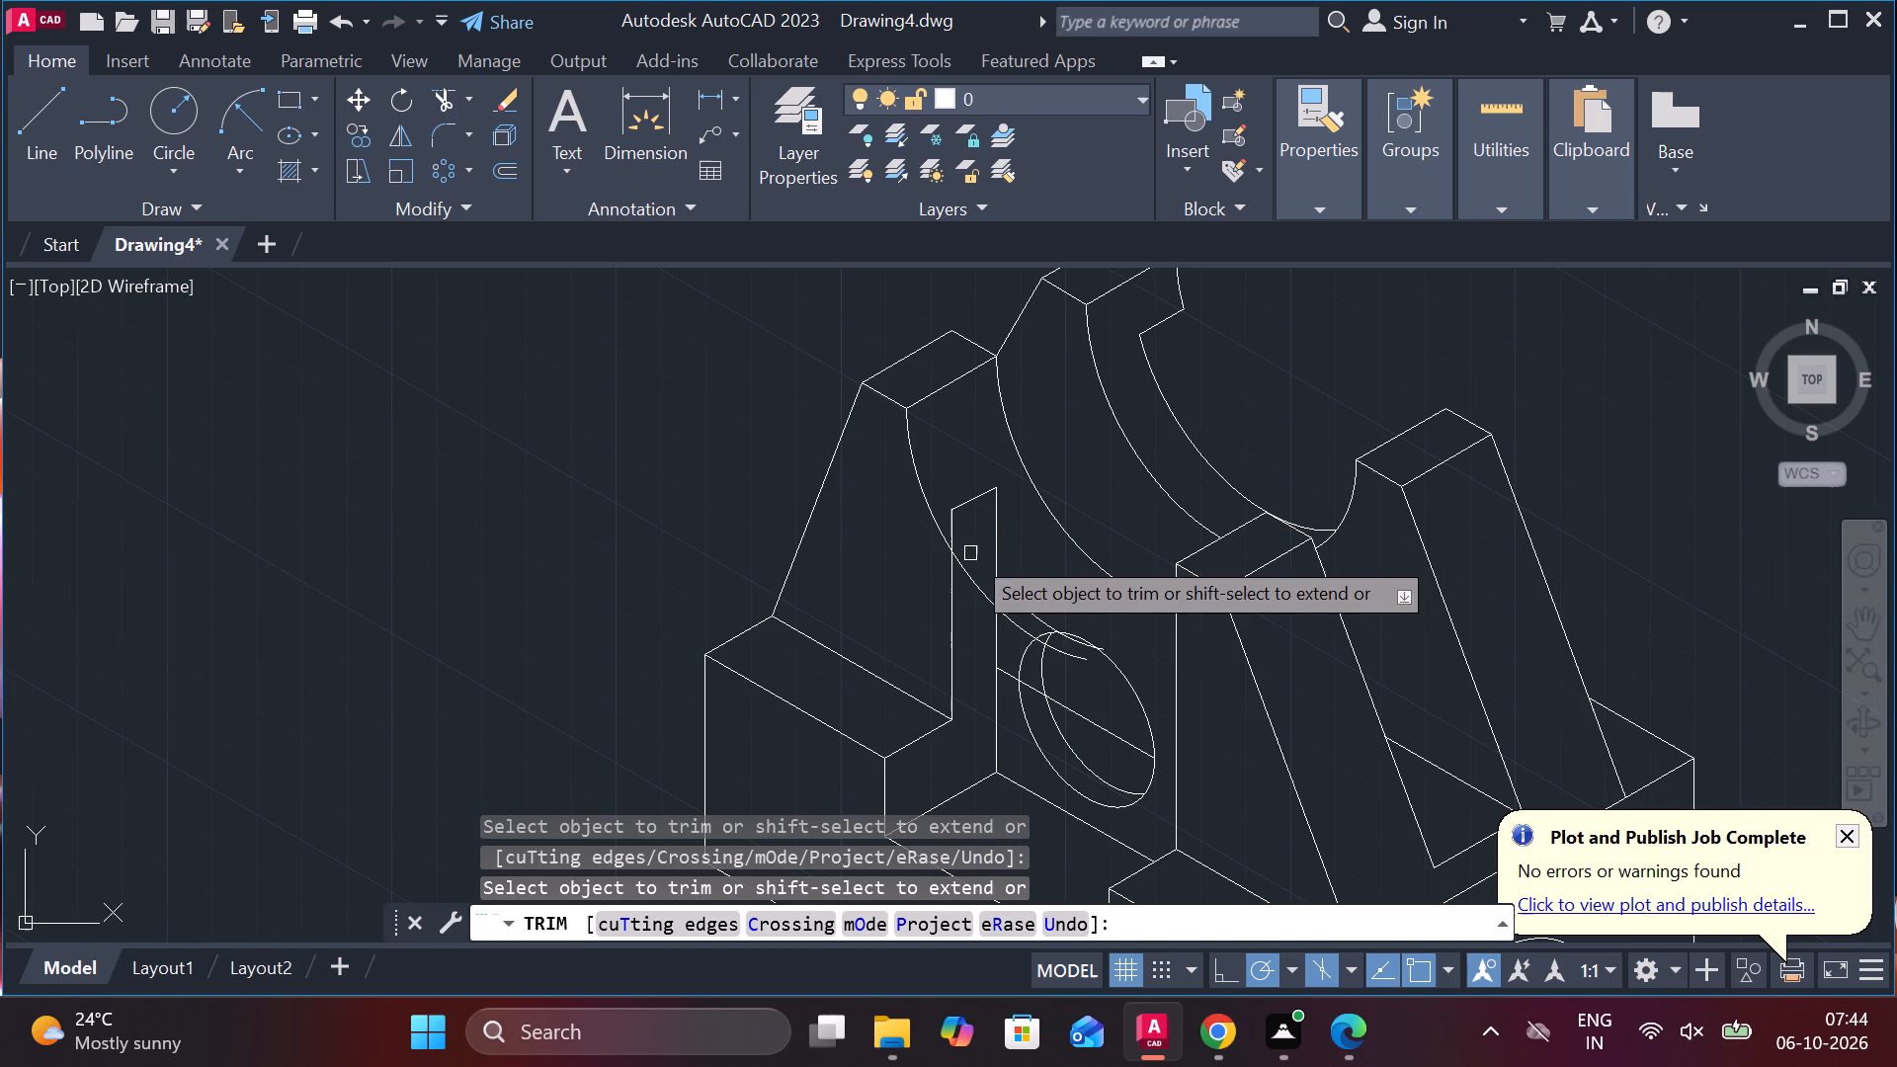
click(1037, 607)
scroll(1072, 630, up, 2)
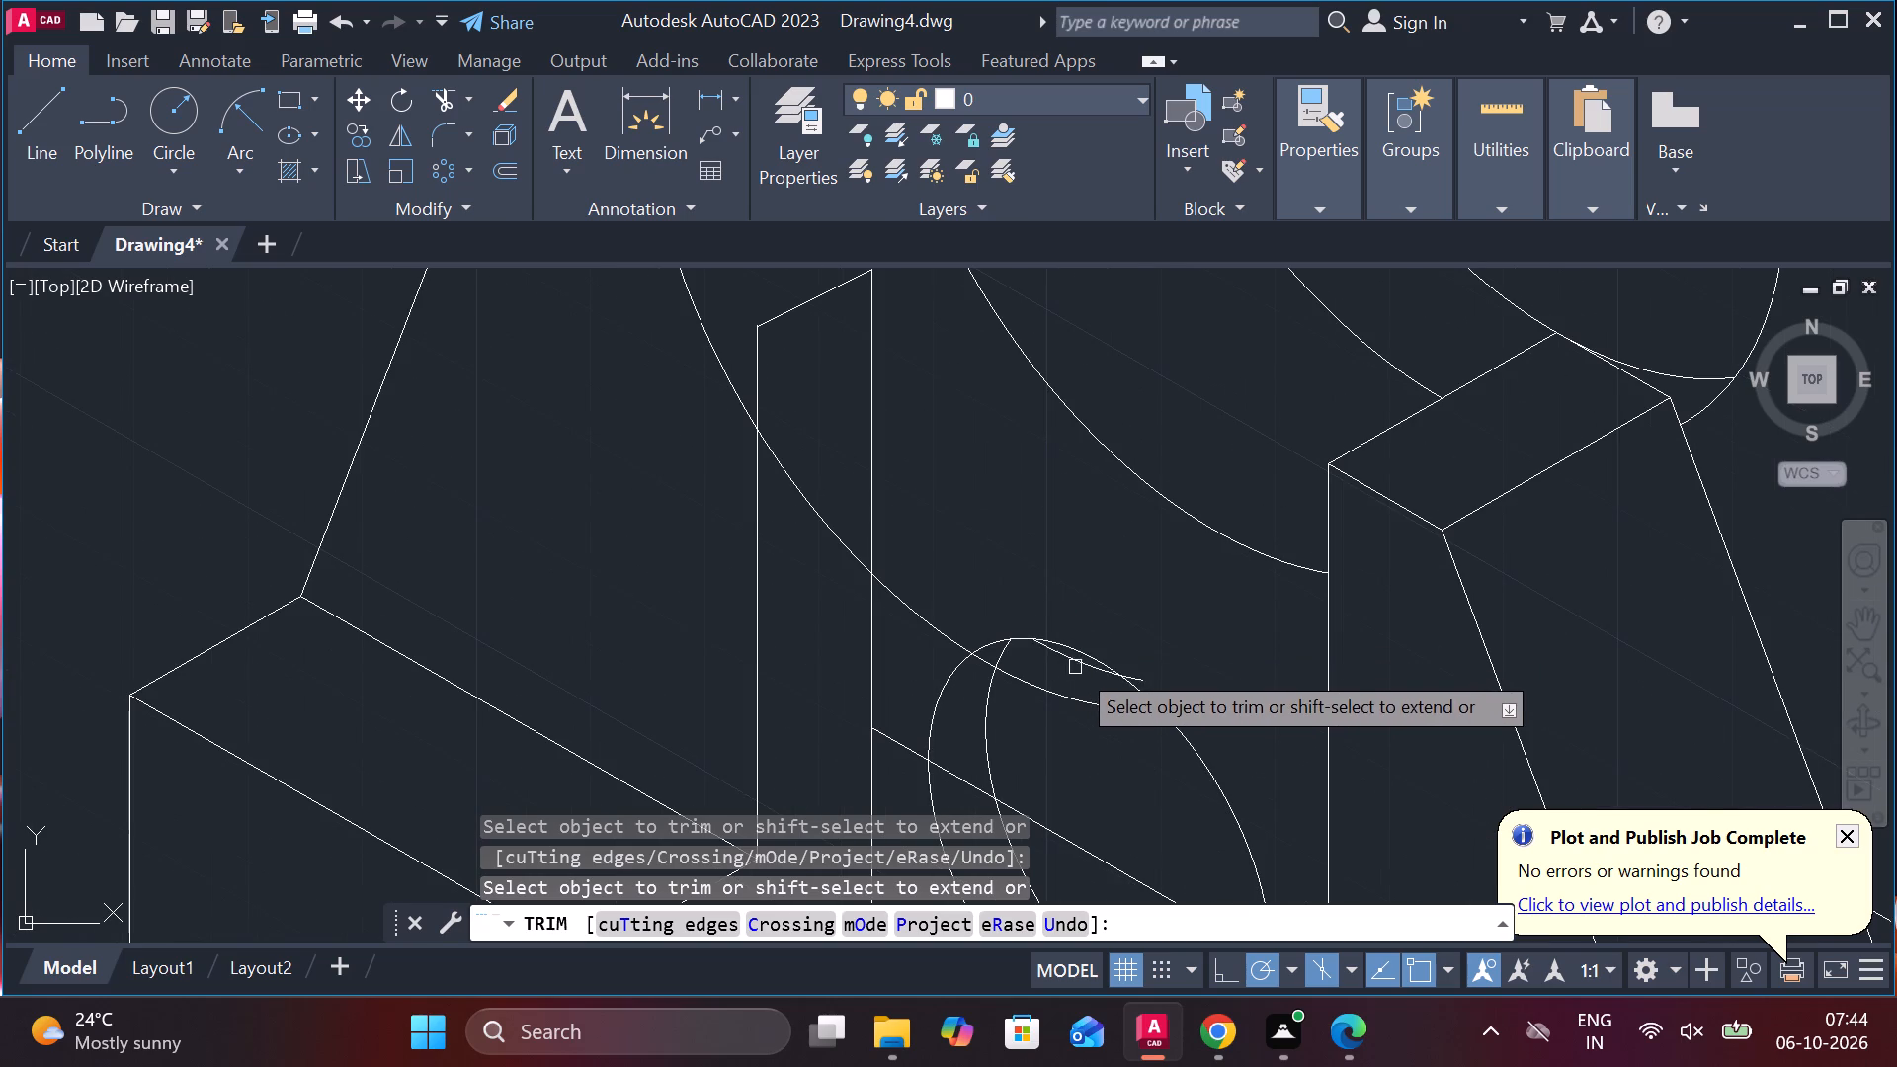
click(1075, 667)
click(1139, 672)
scroll(1134, 617, down, 2)
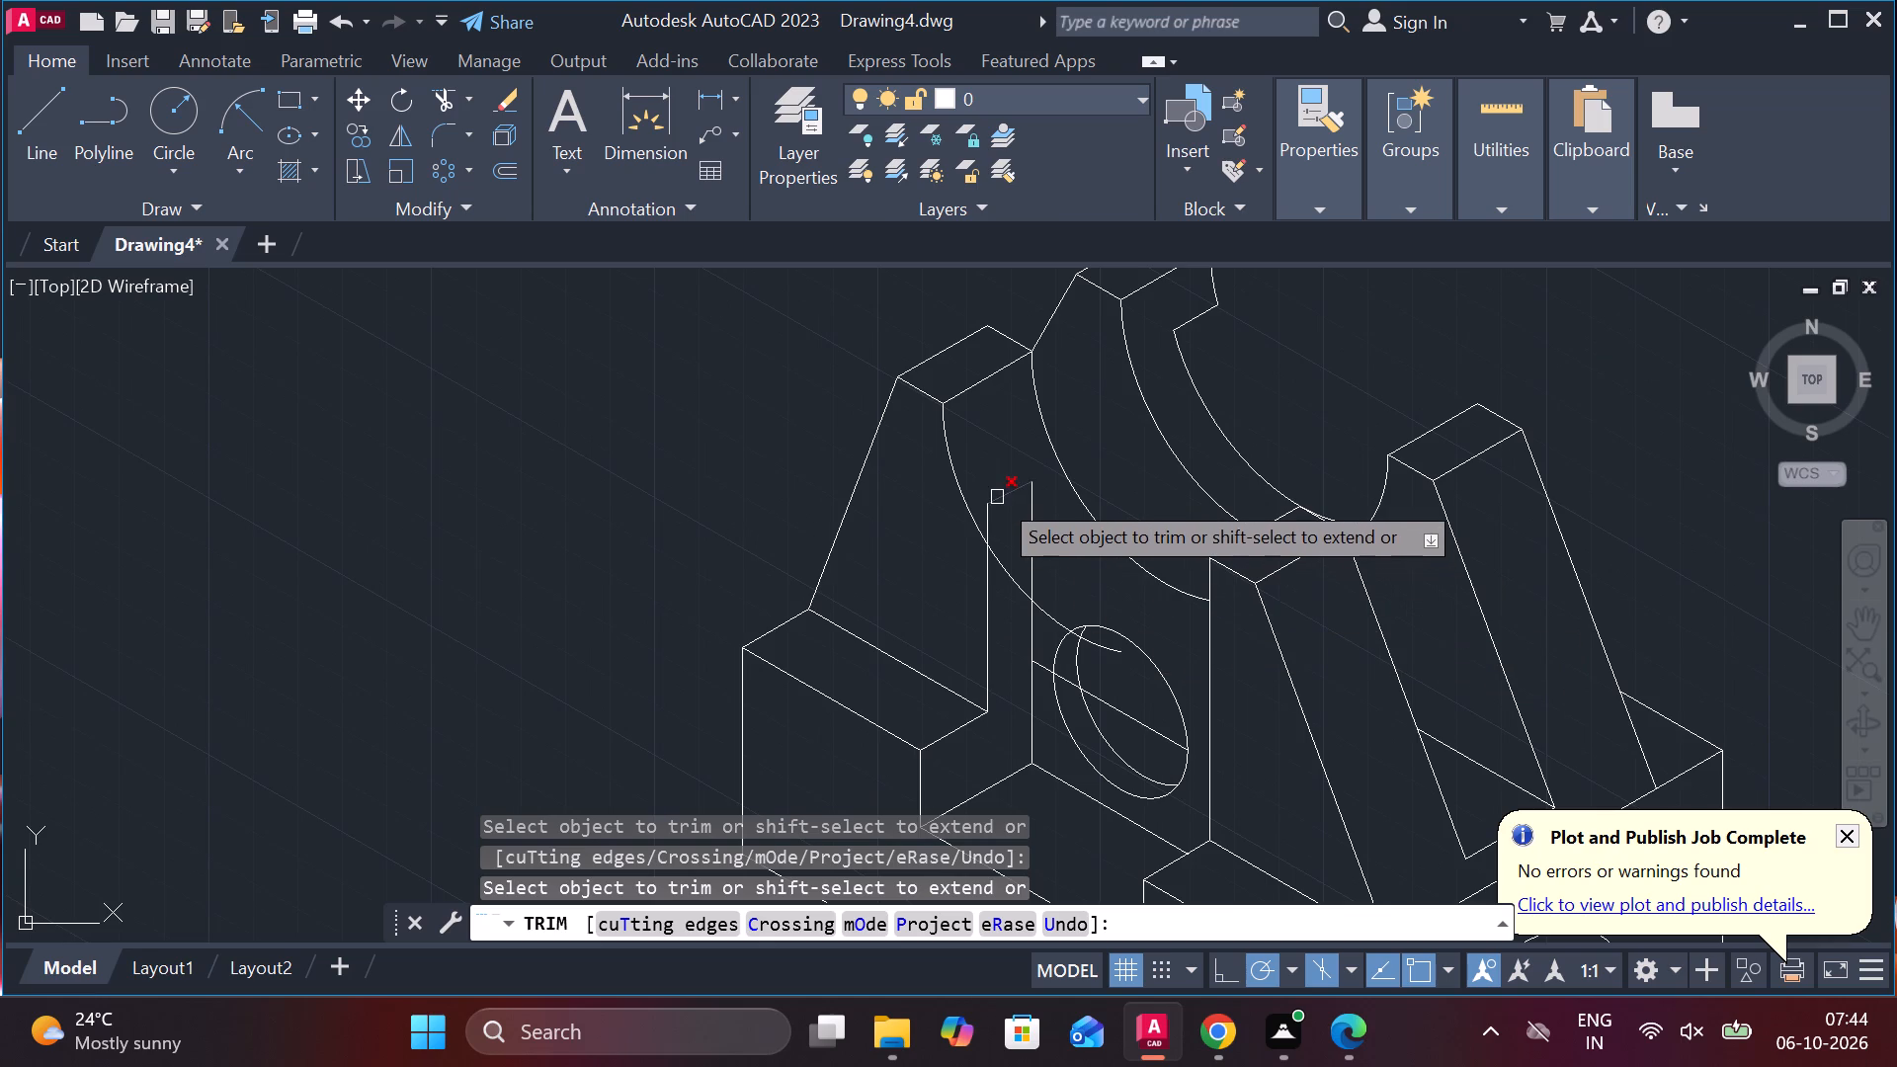
key(Escape)
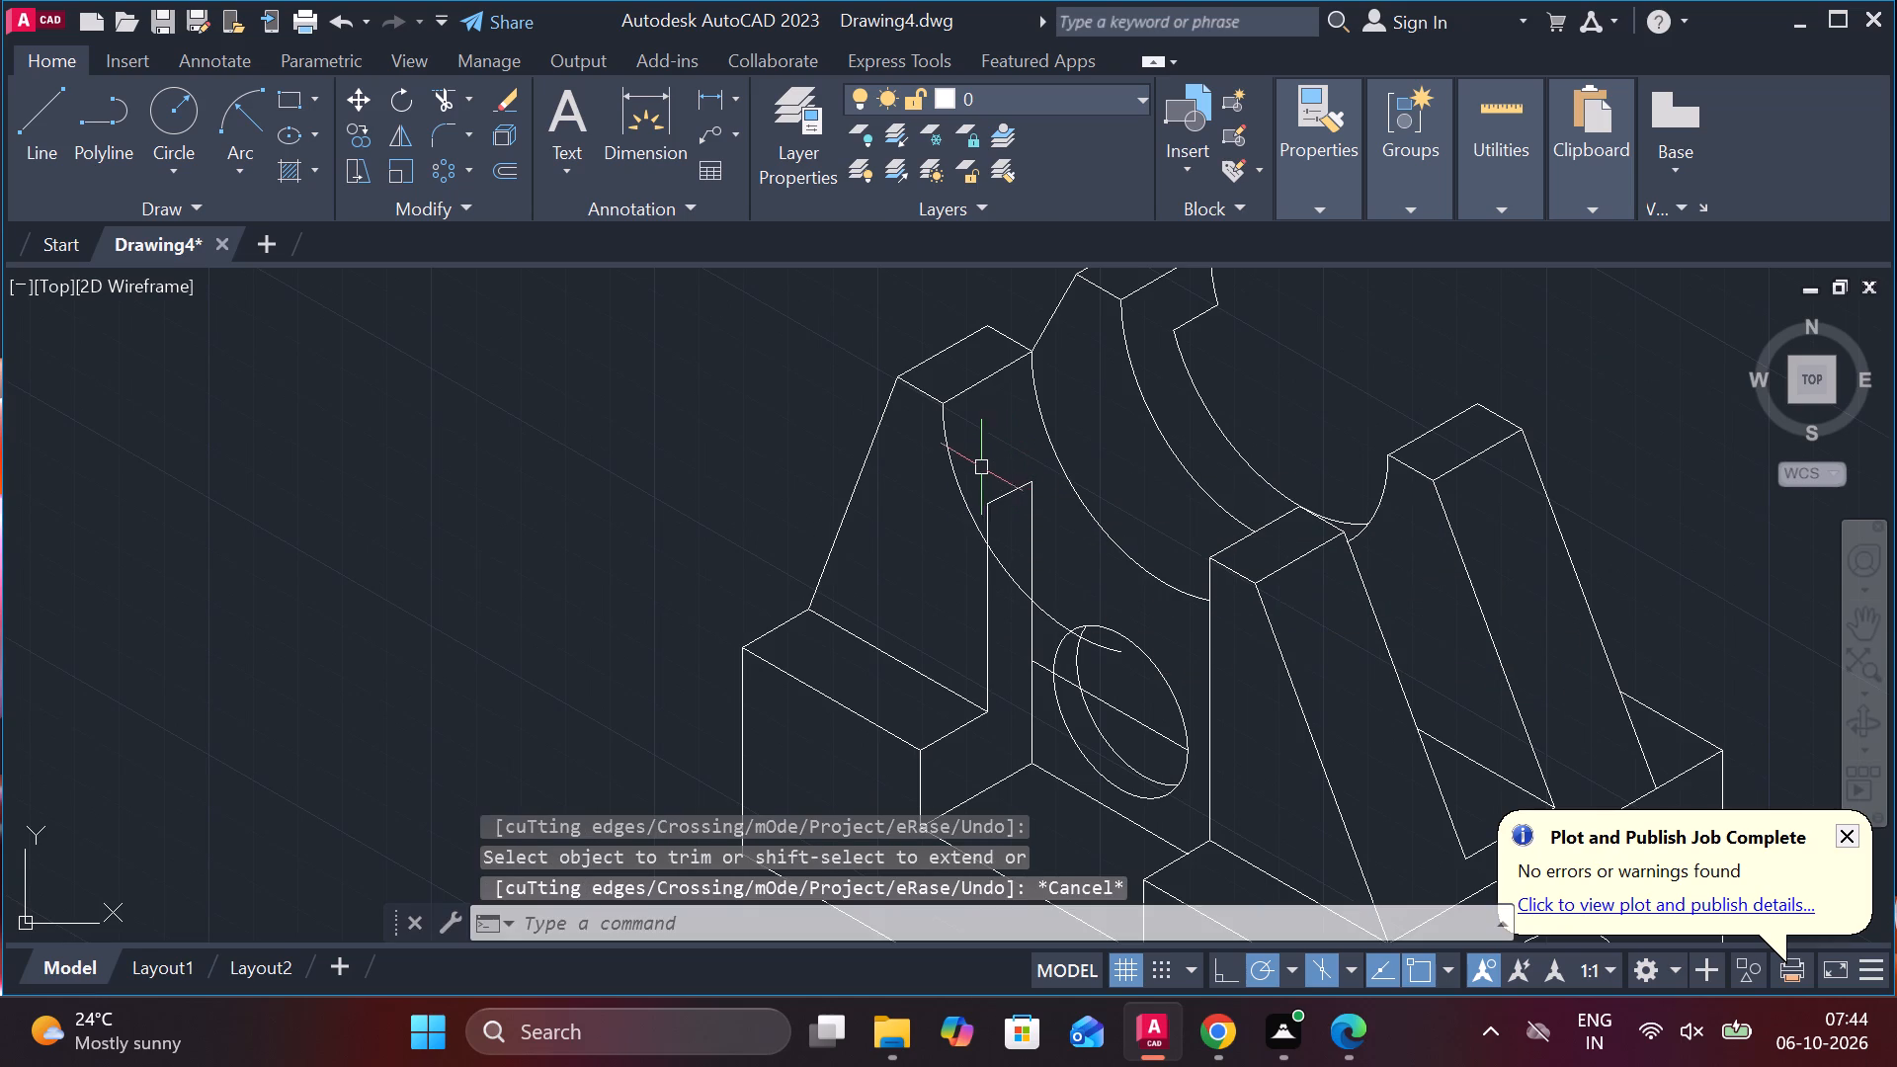
Erase the remaining curve copied 20 units that crosses the narrow upright.
click(957, 467)
key(e)
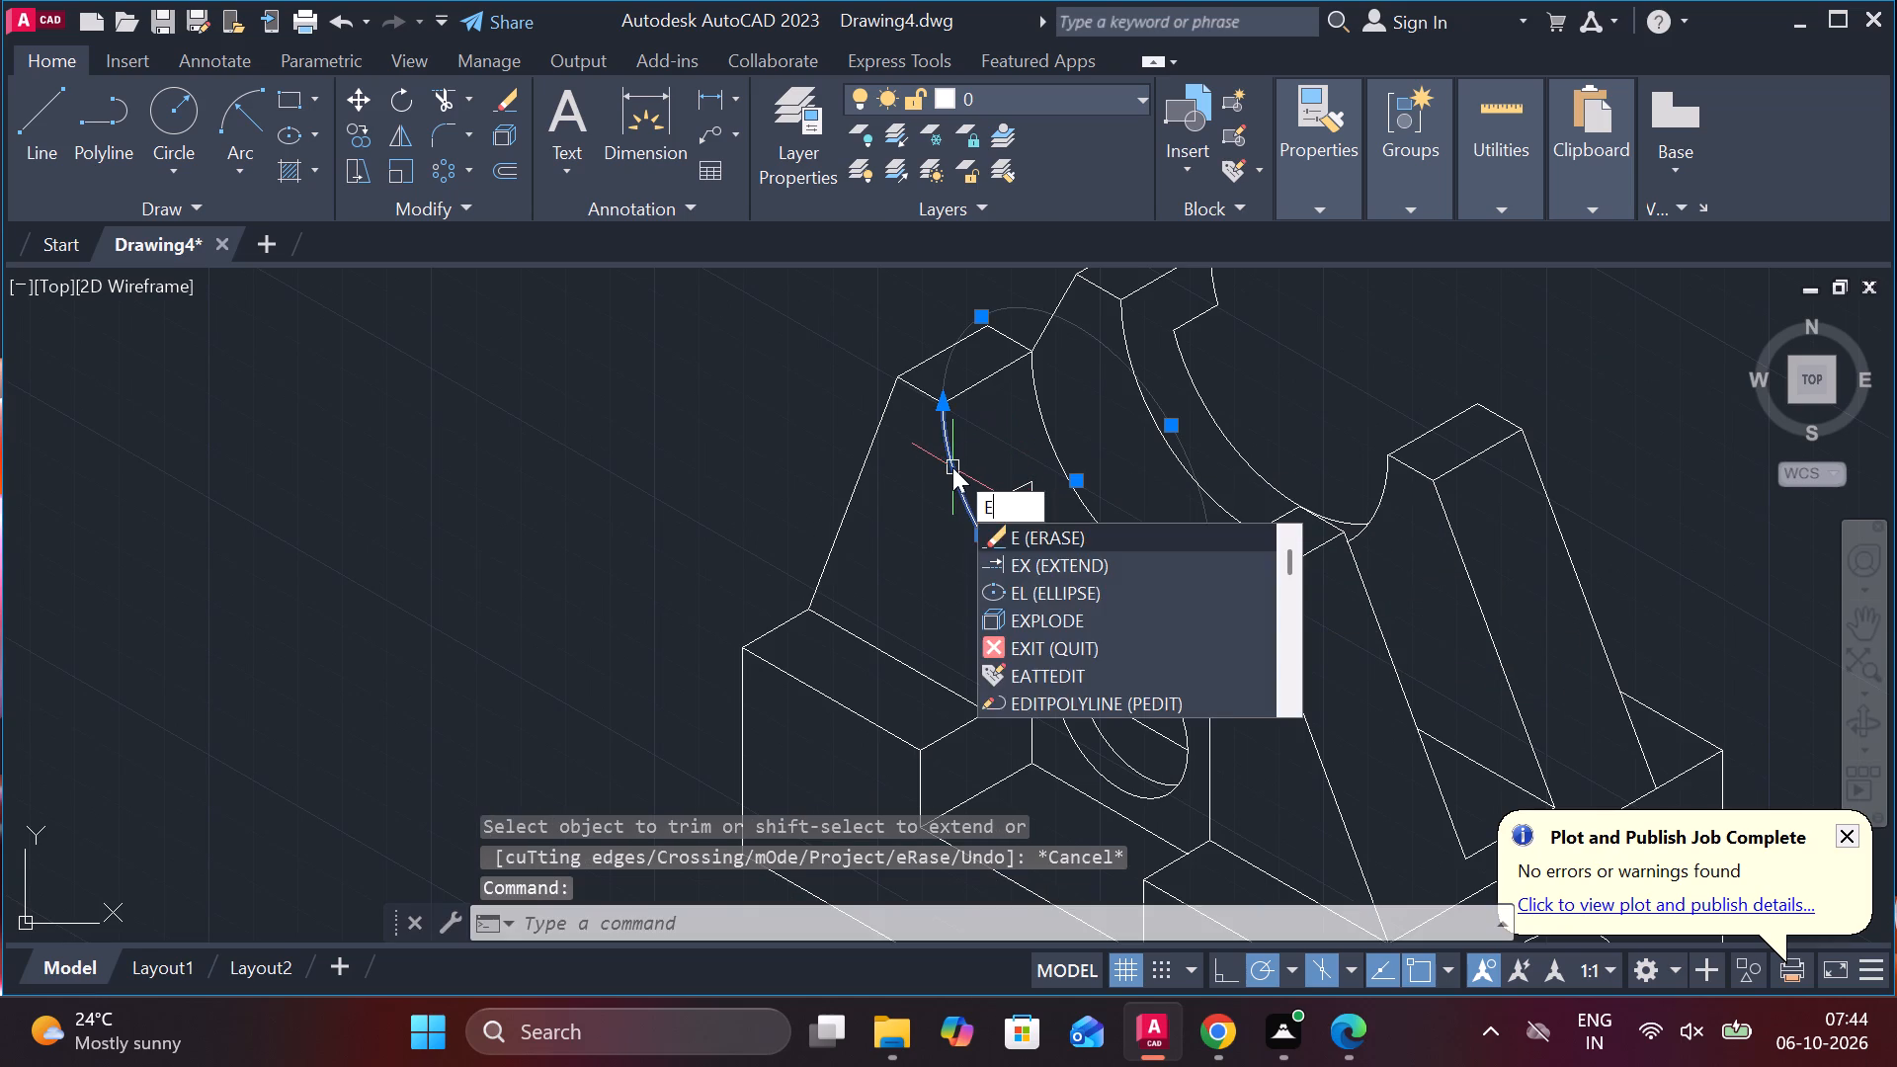
key(Return)
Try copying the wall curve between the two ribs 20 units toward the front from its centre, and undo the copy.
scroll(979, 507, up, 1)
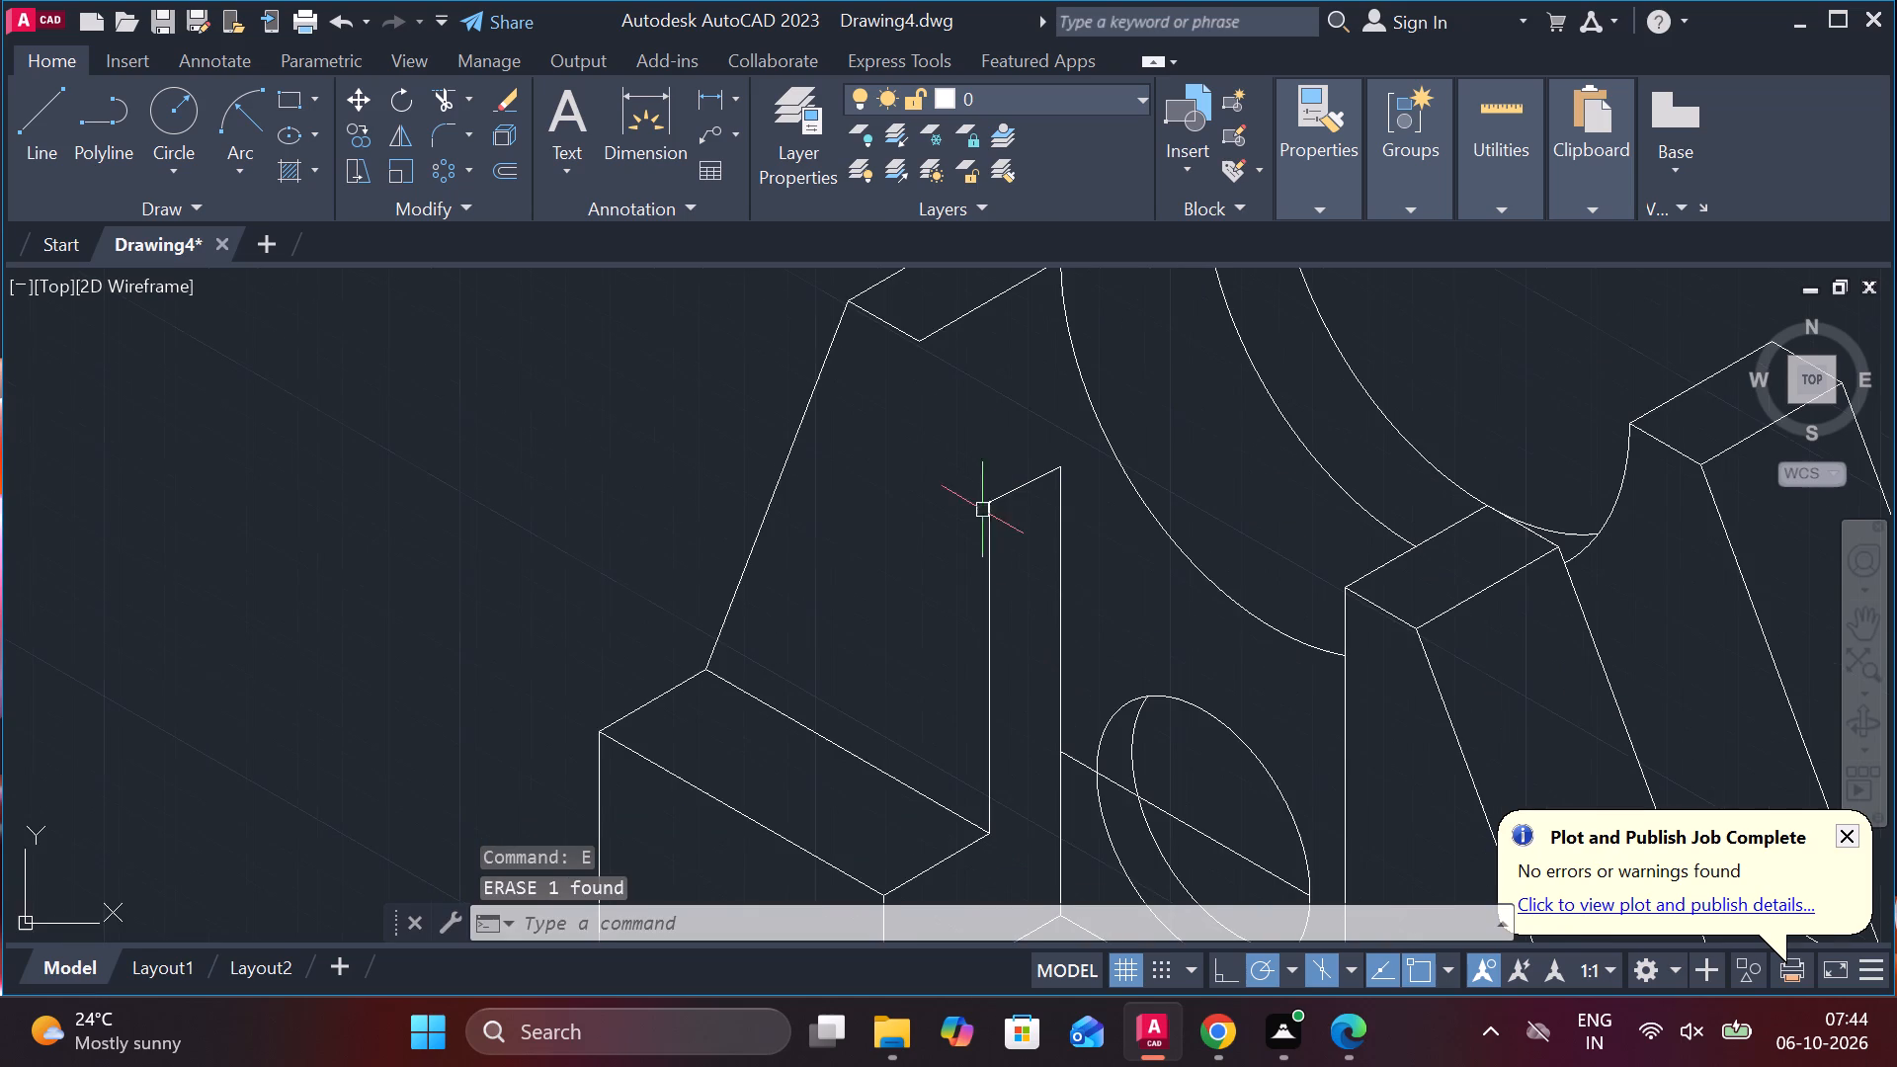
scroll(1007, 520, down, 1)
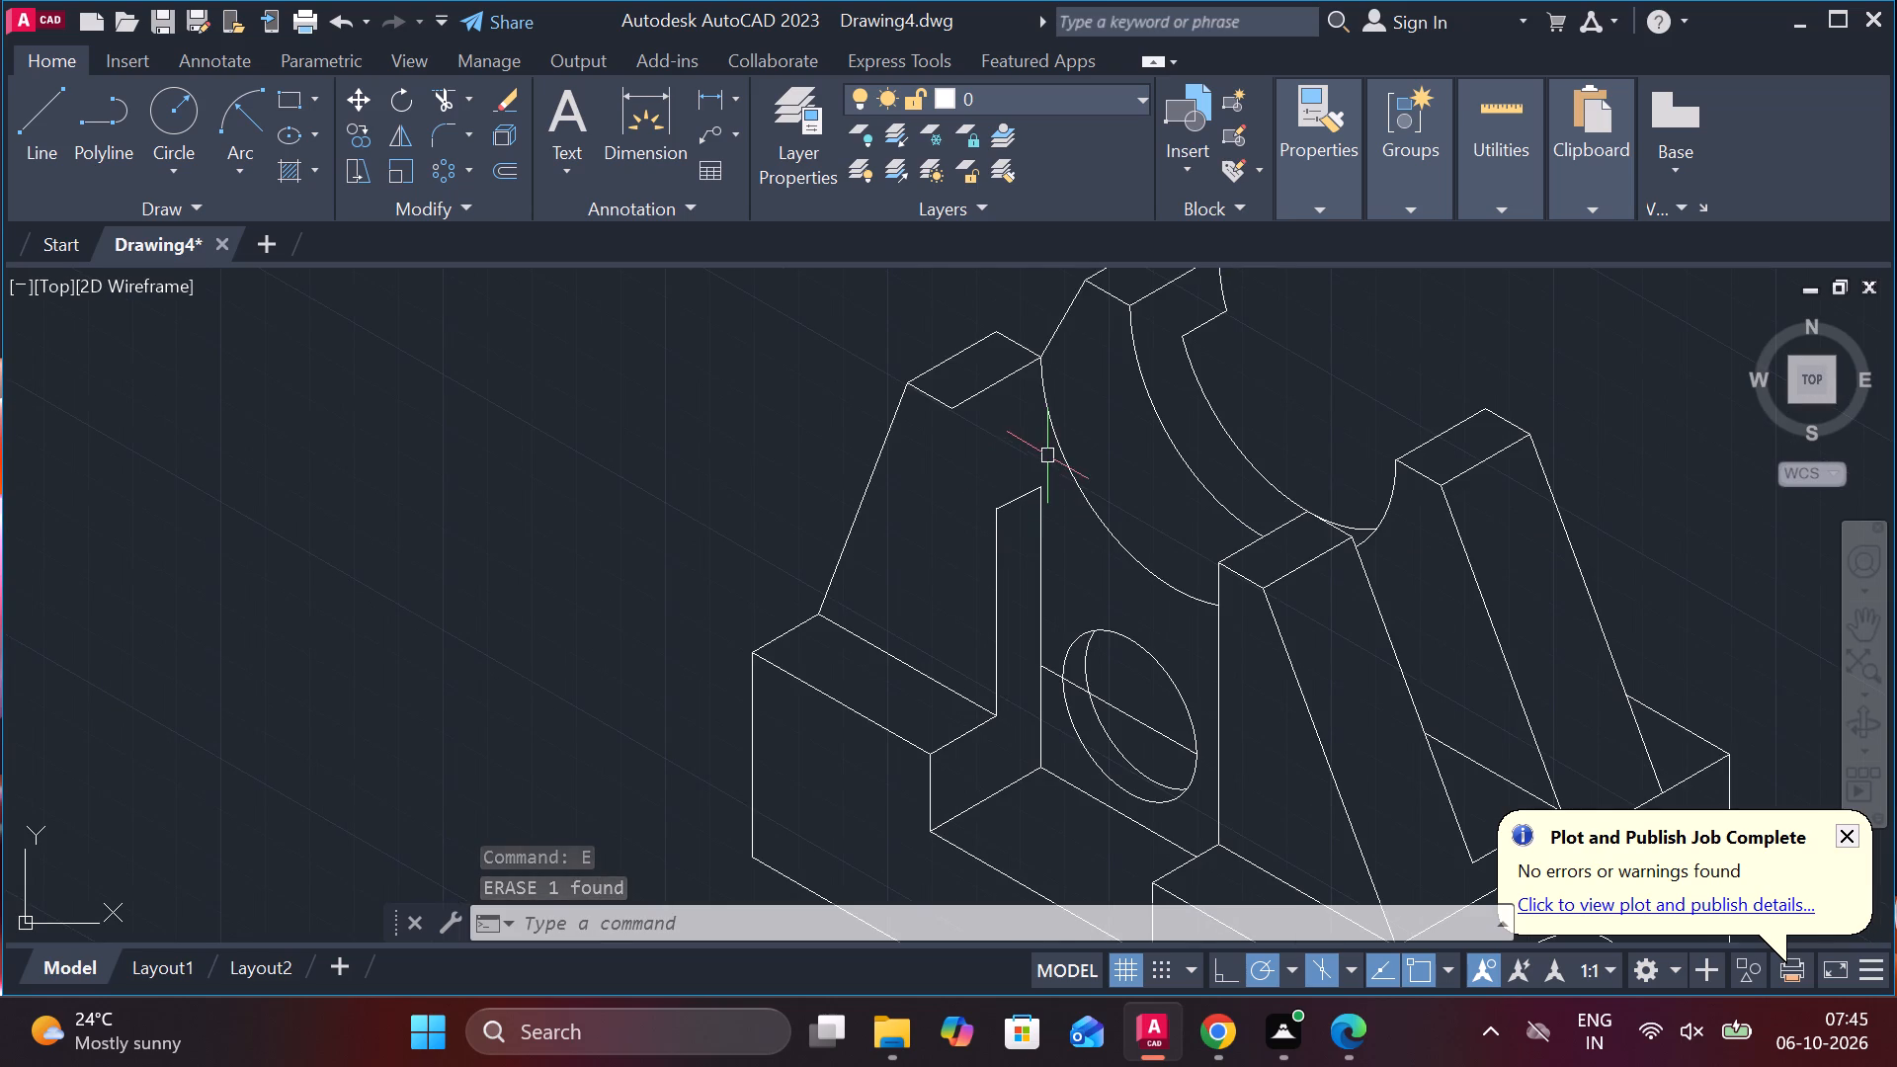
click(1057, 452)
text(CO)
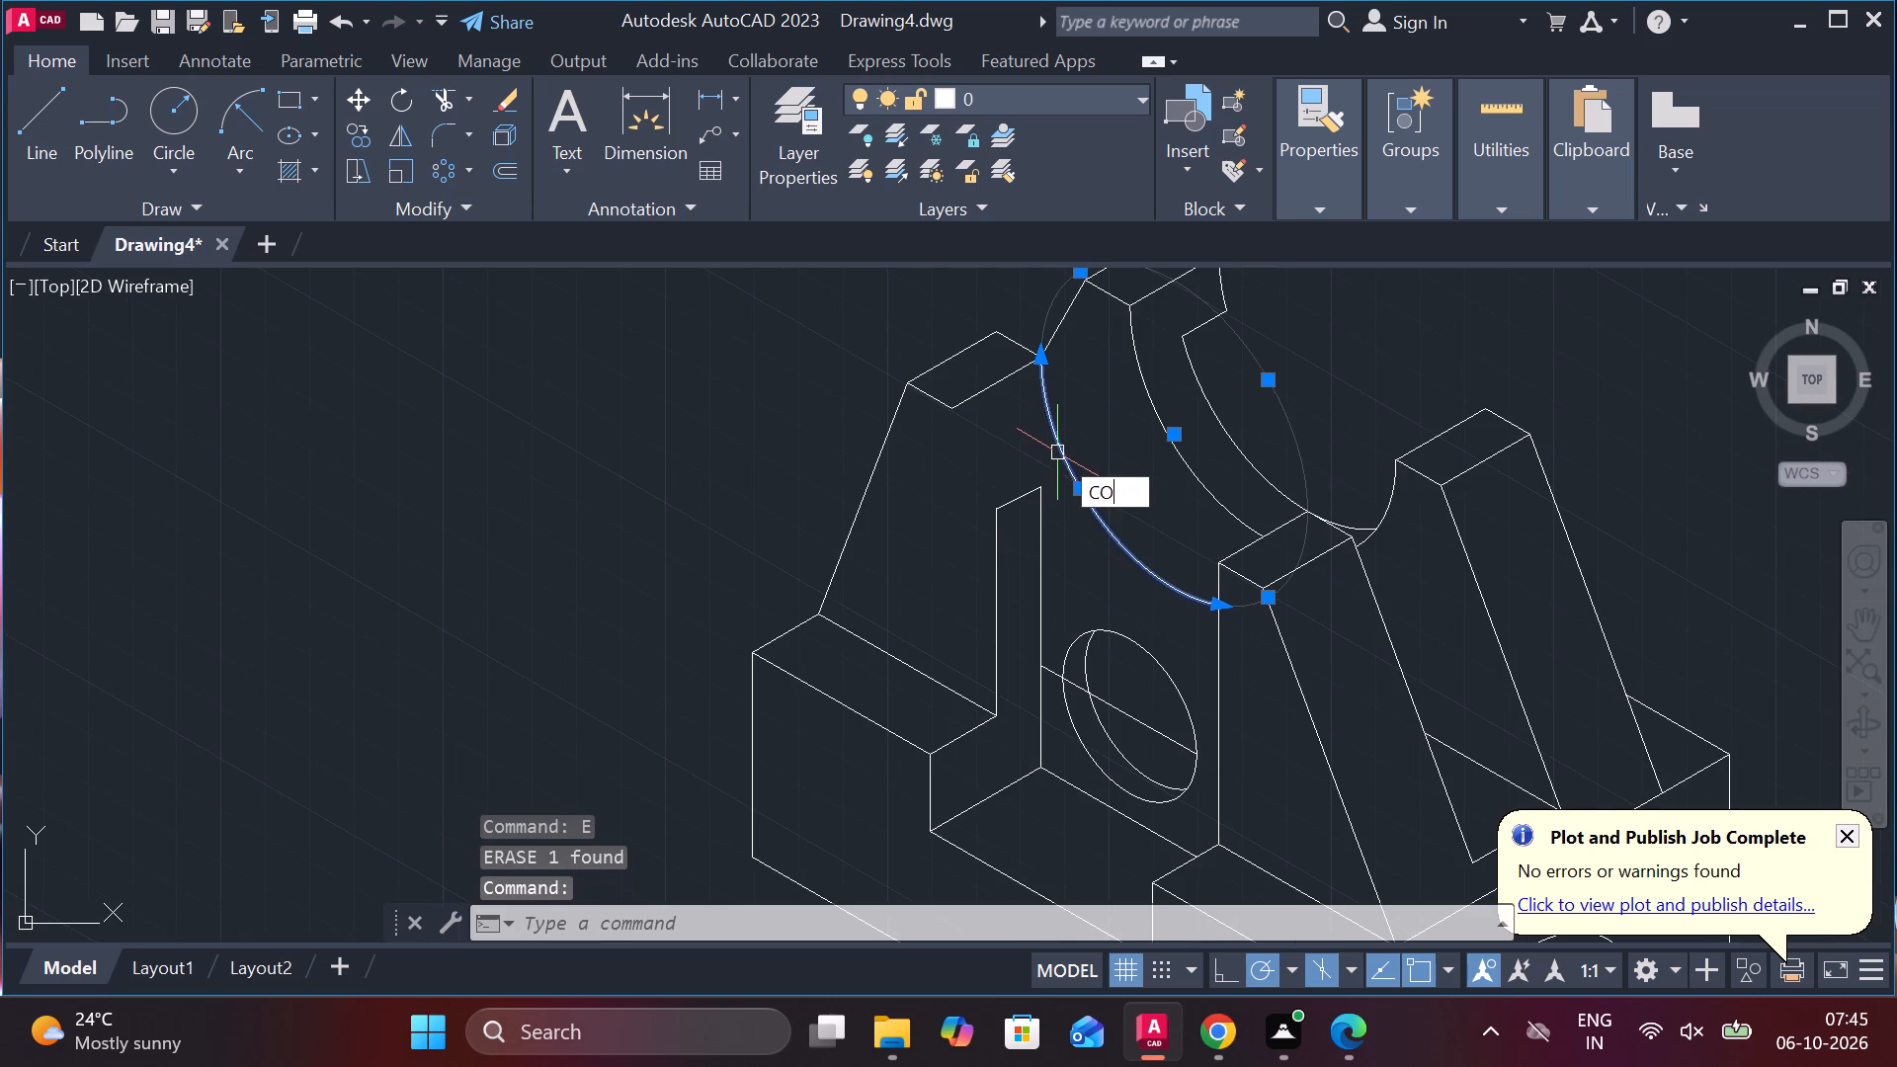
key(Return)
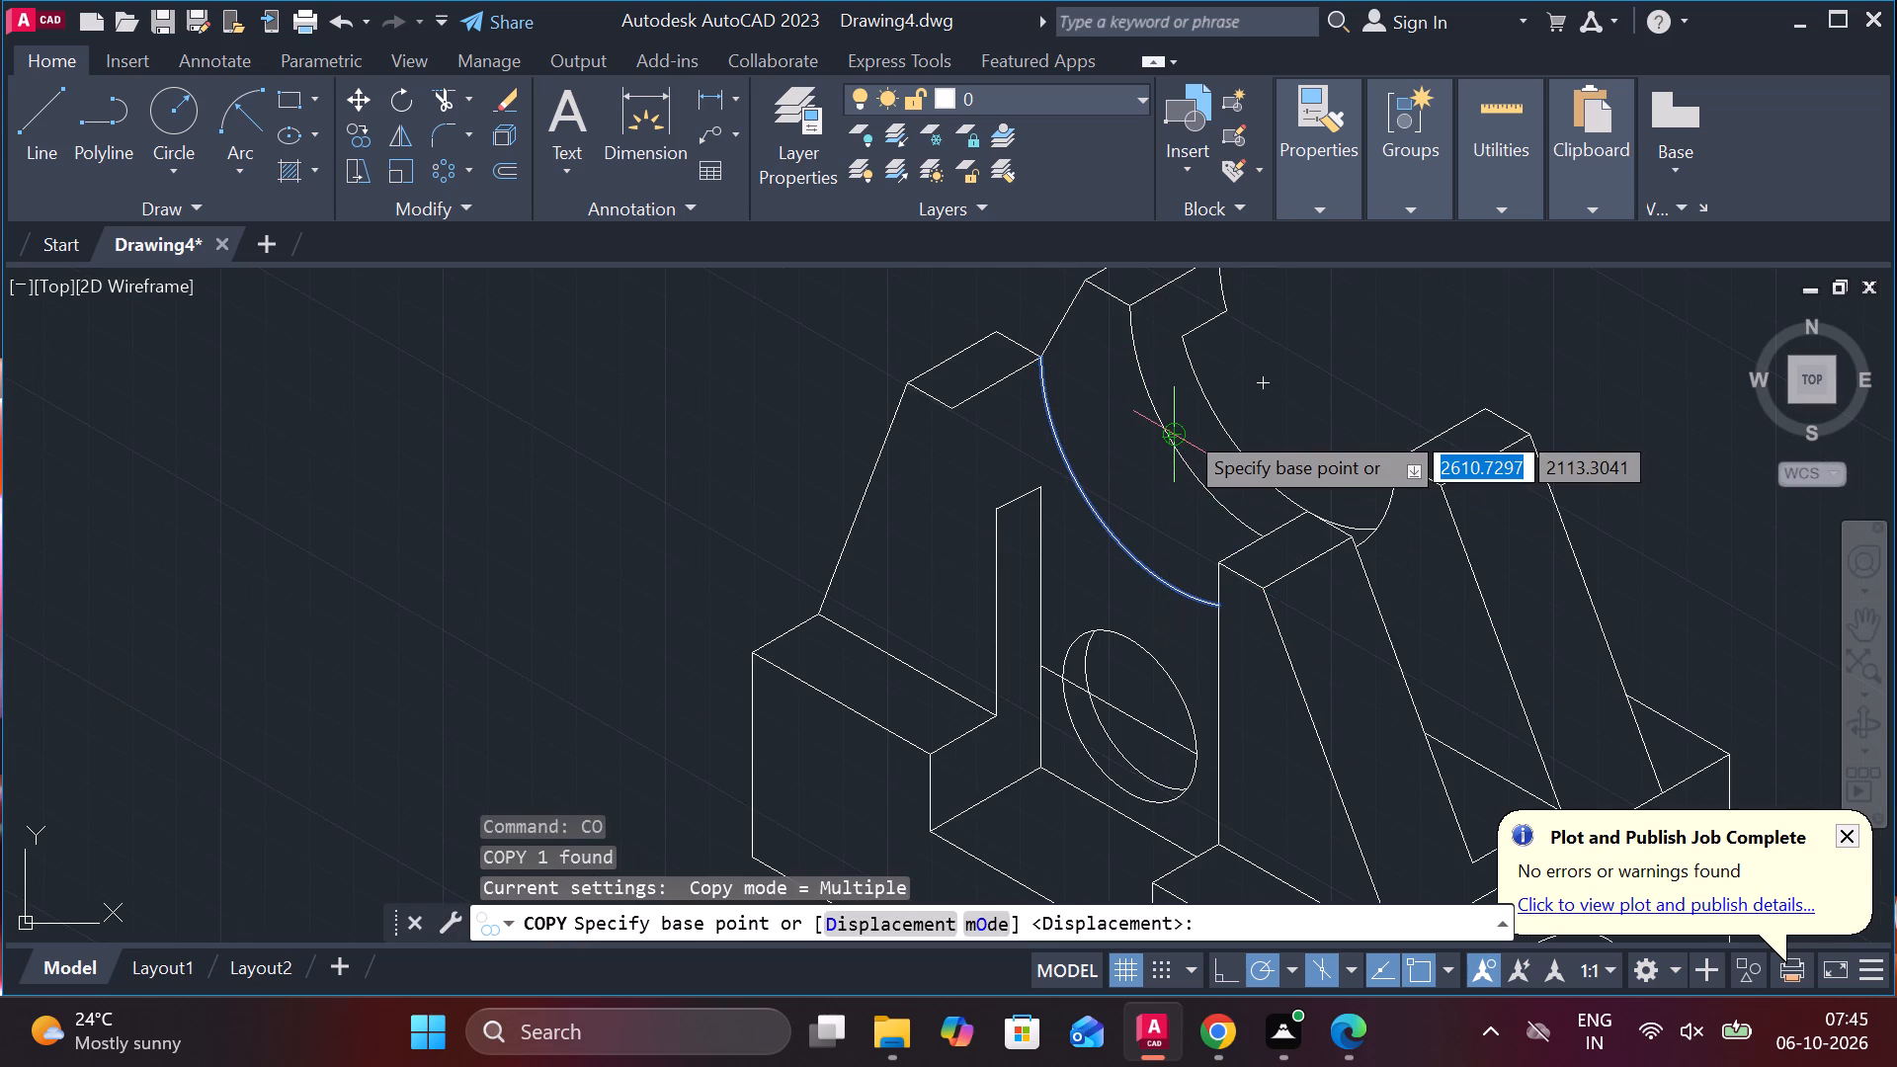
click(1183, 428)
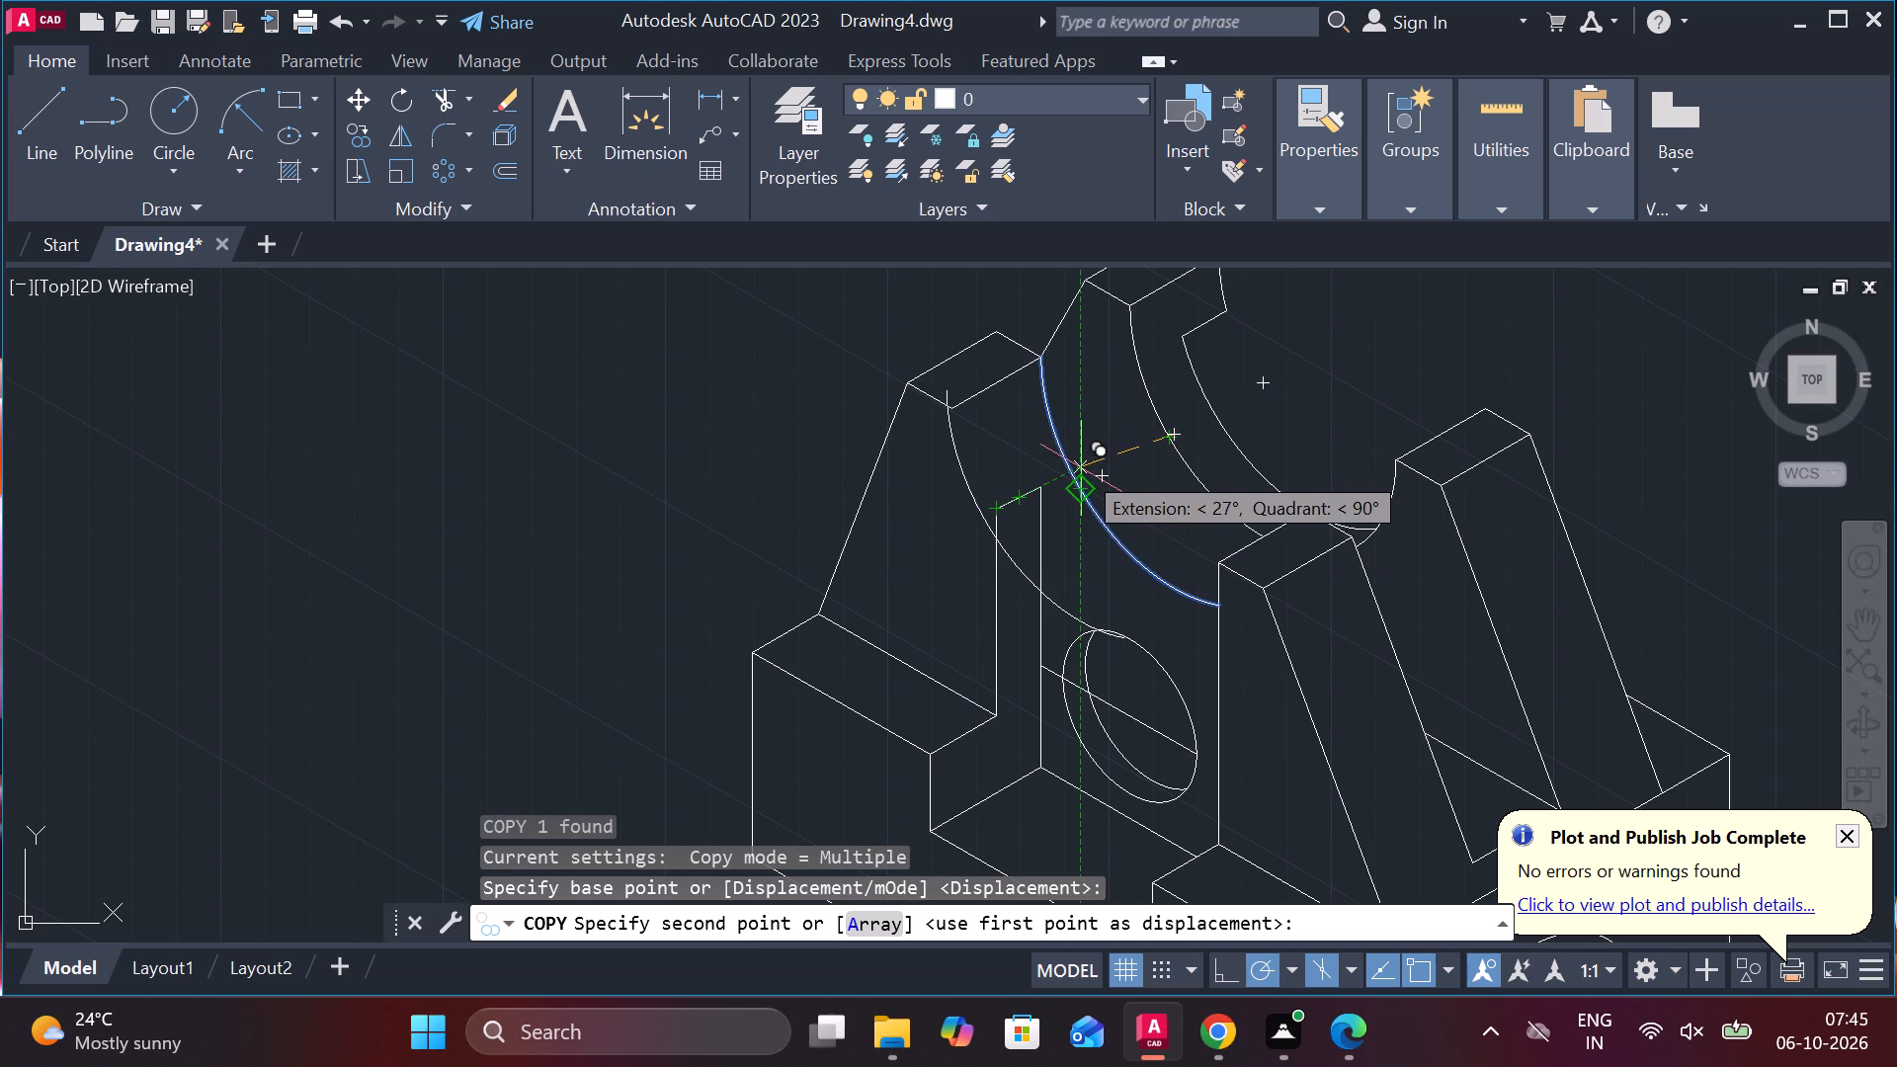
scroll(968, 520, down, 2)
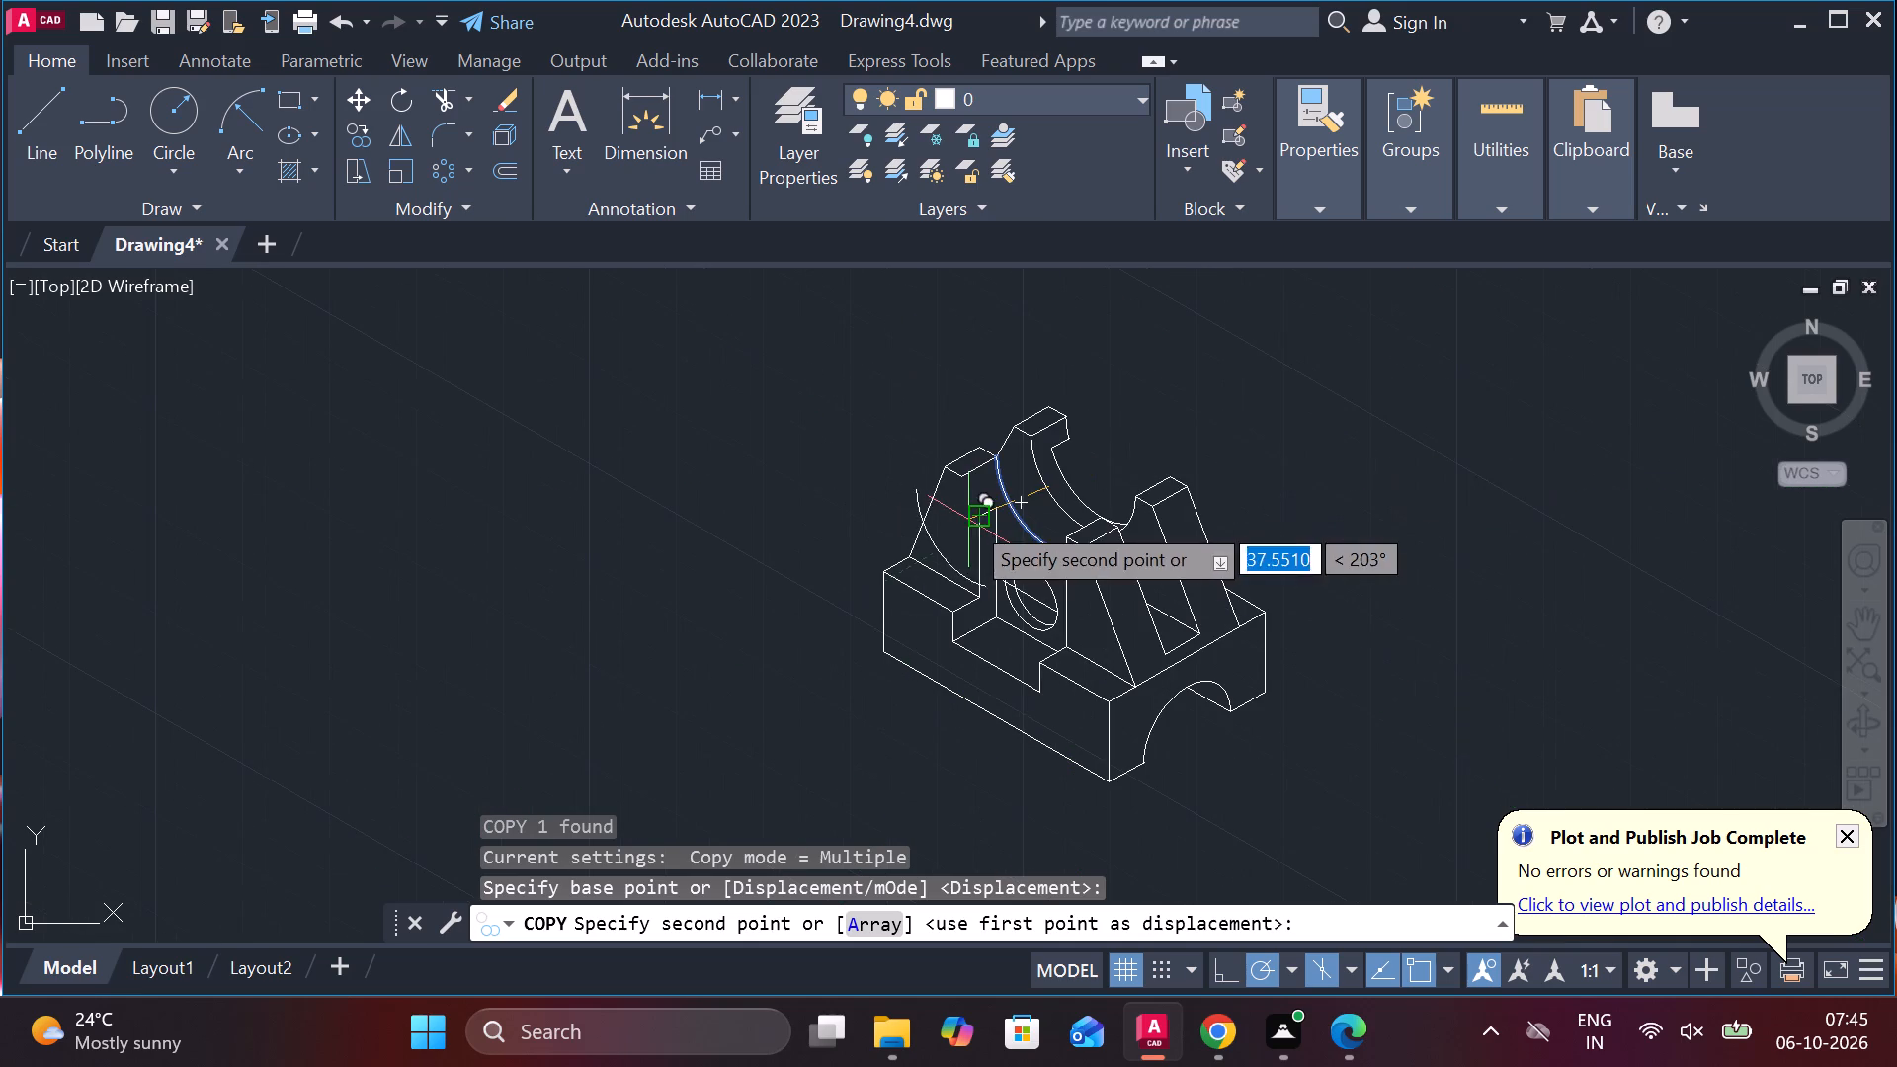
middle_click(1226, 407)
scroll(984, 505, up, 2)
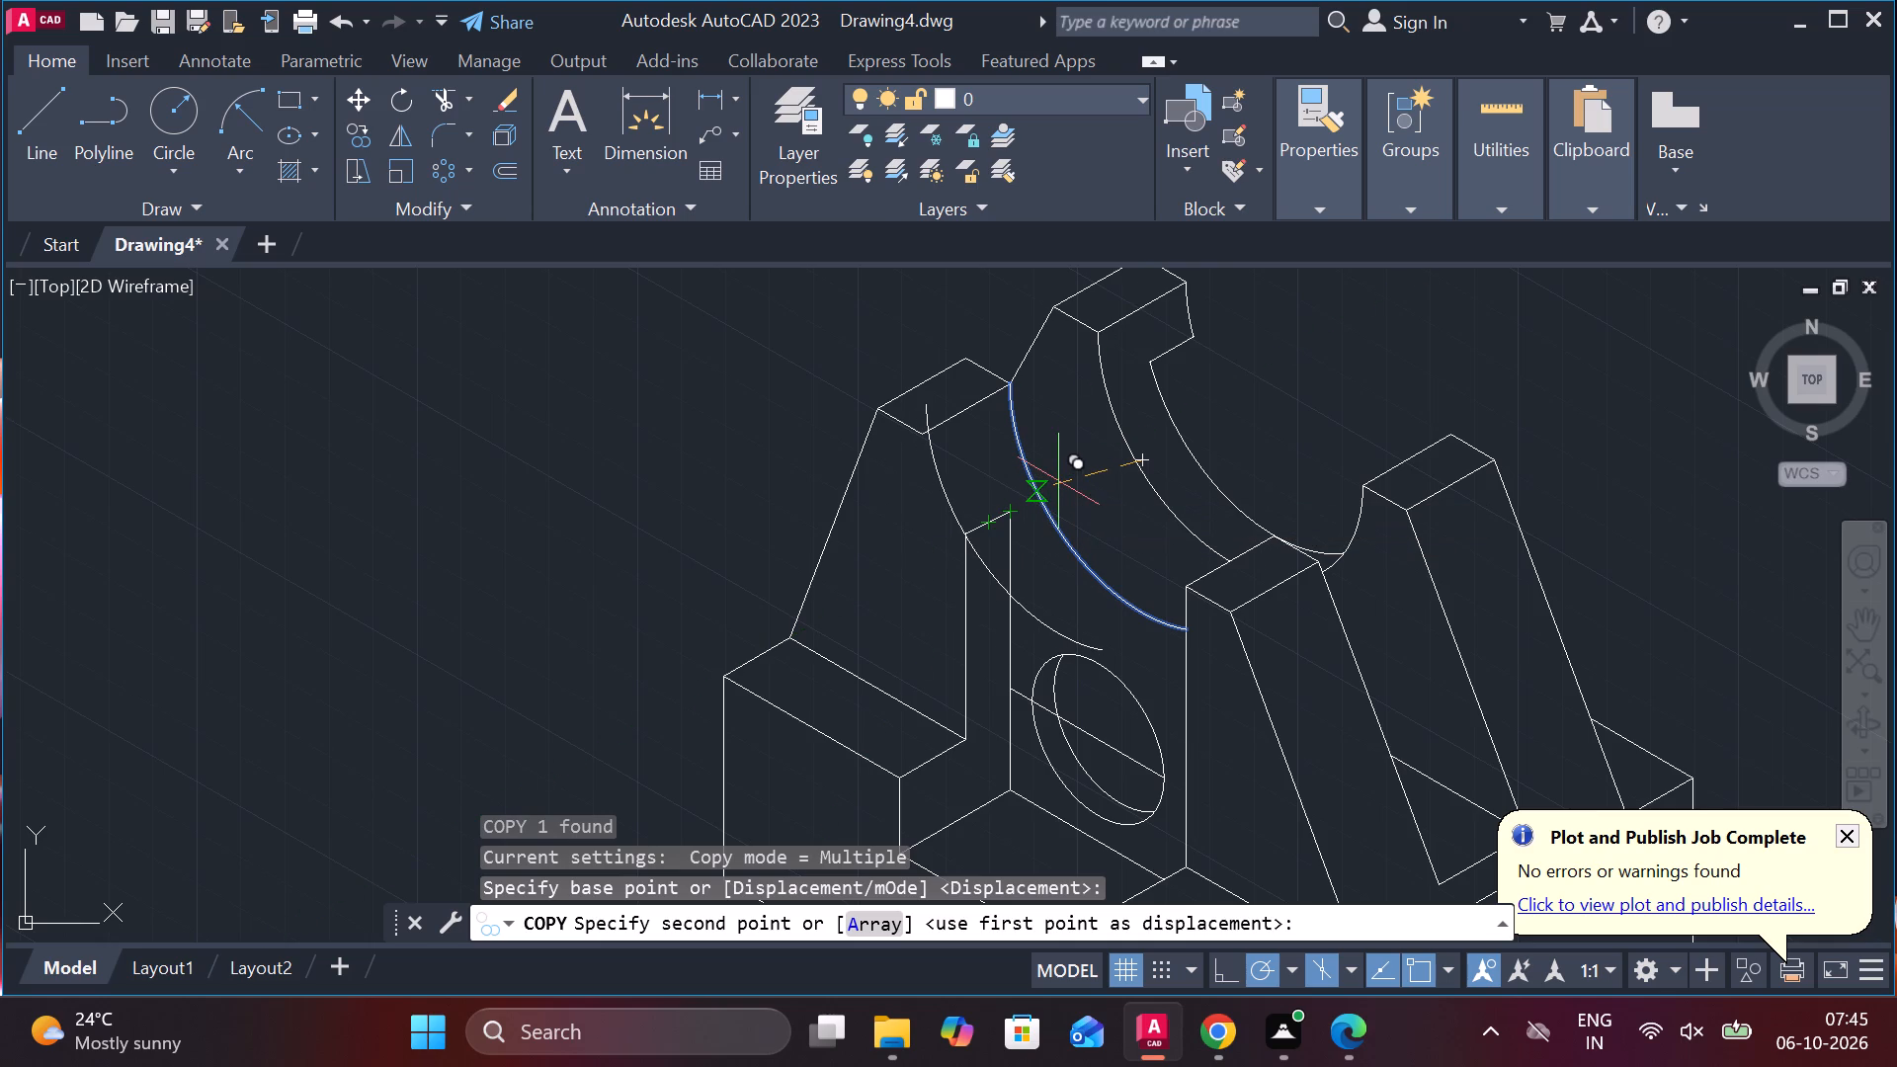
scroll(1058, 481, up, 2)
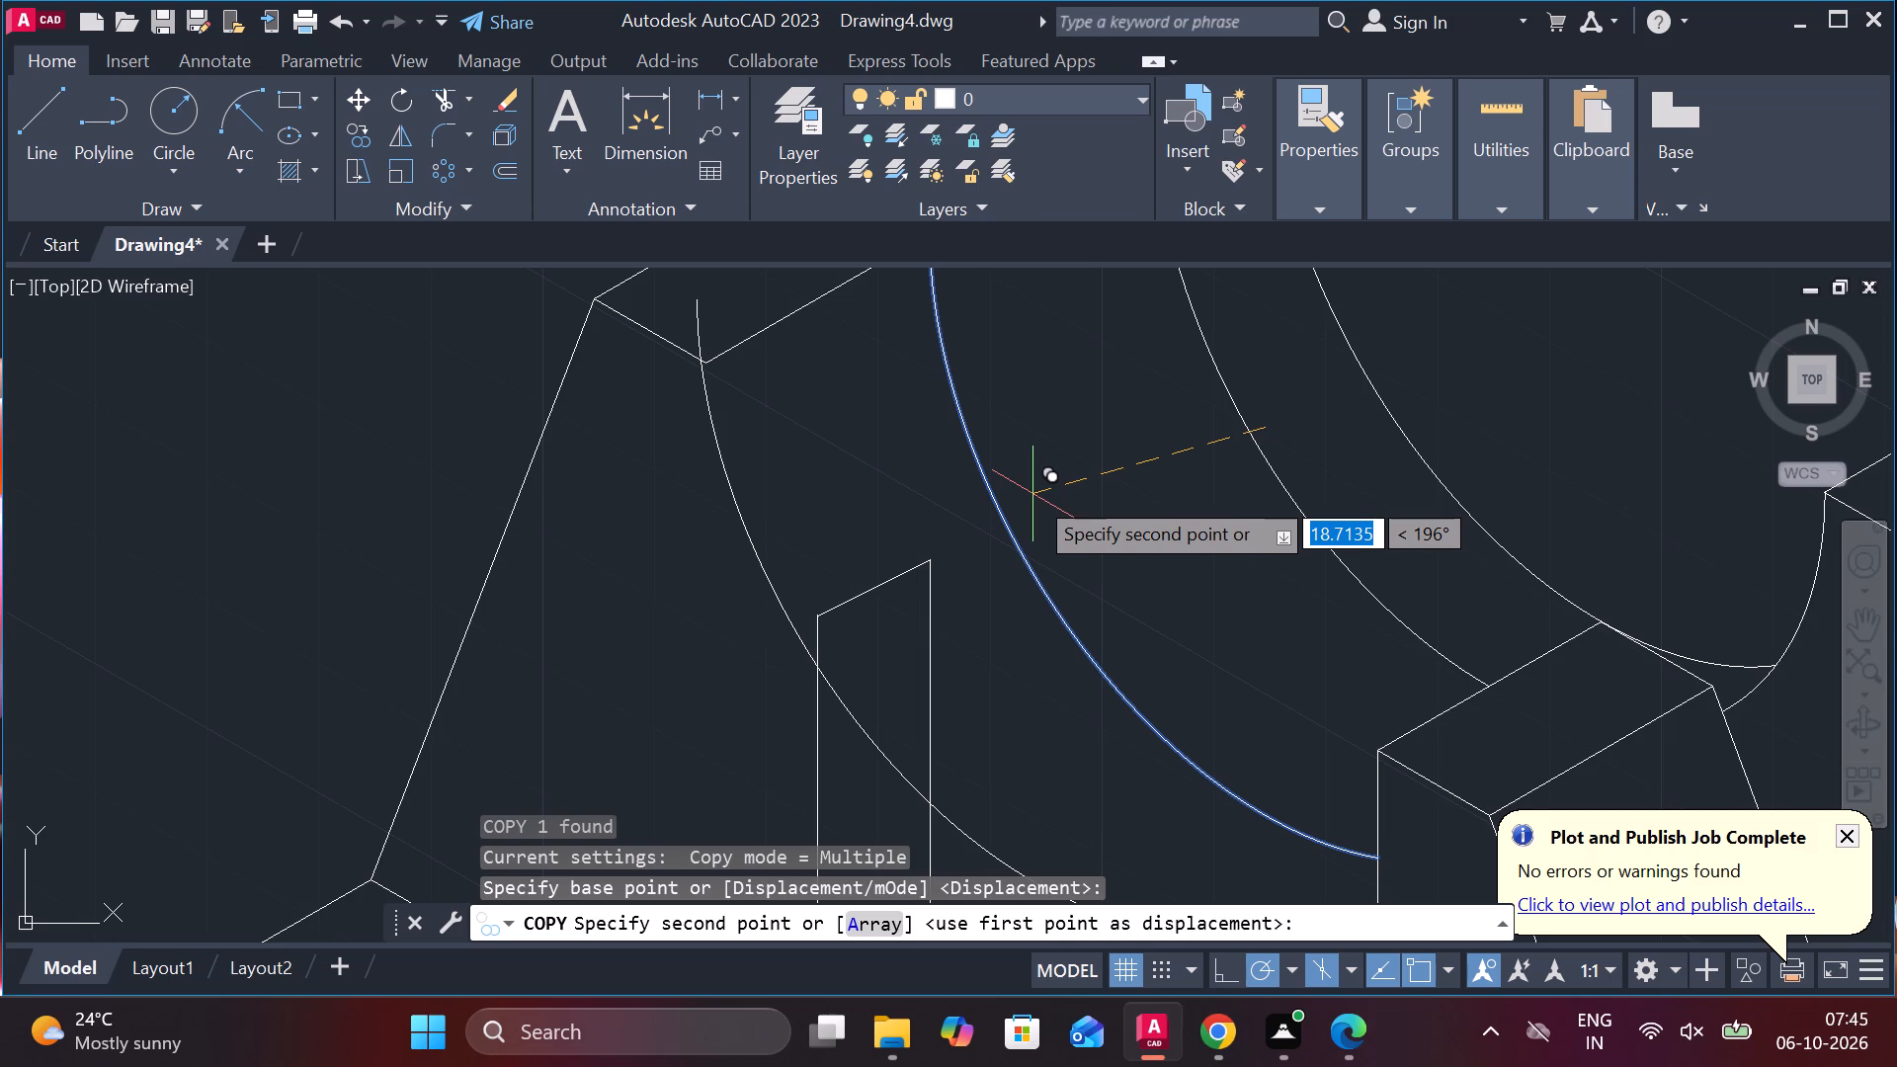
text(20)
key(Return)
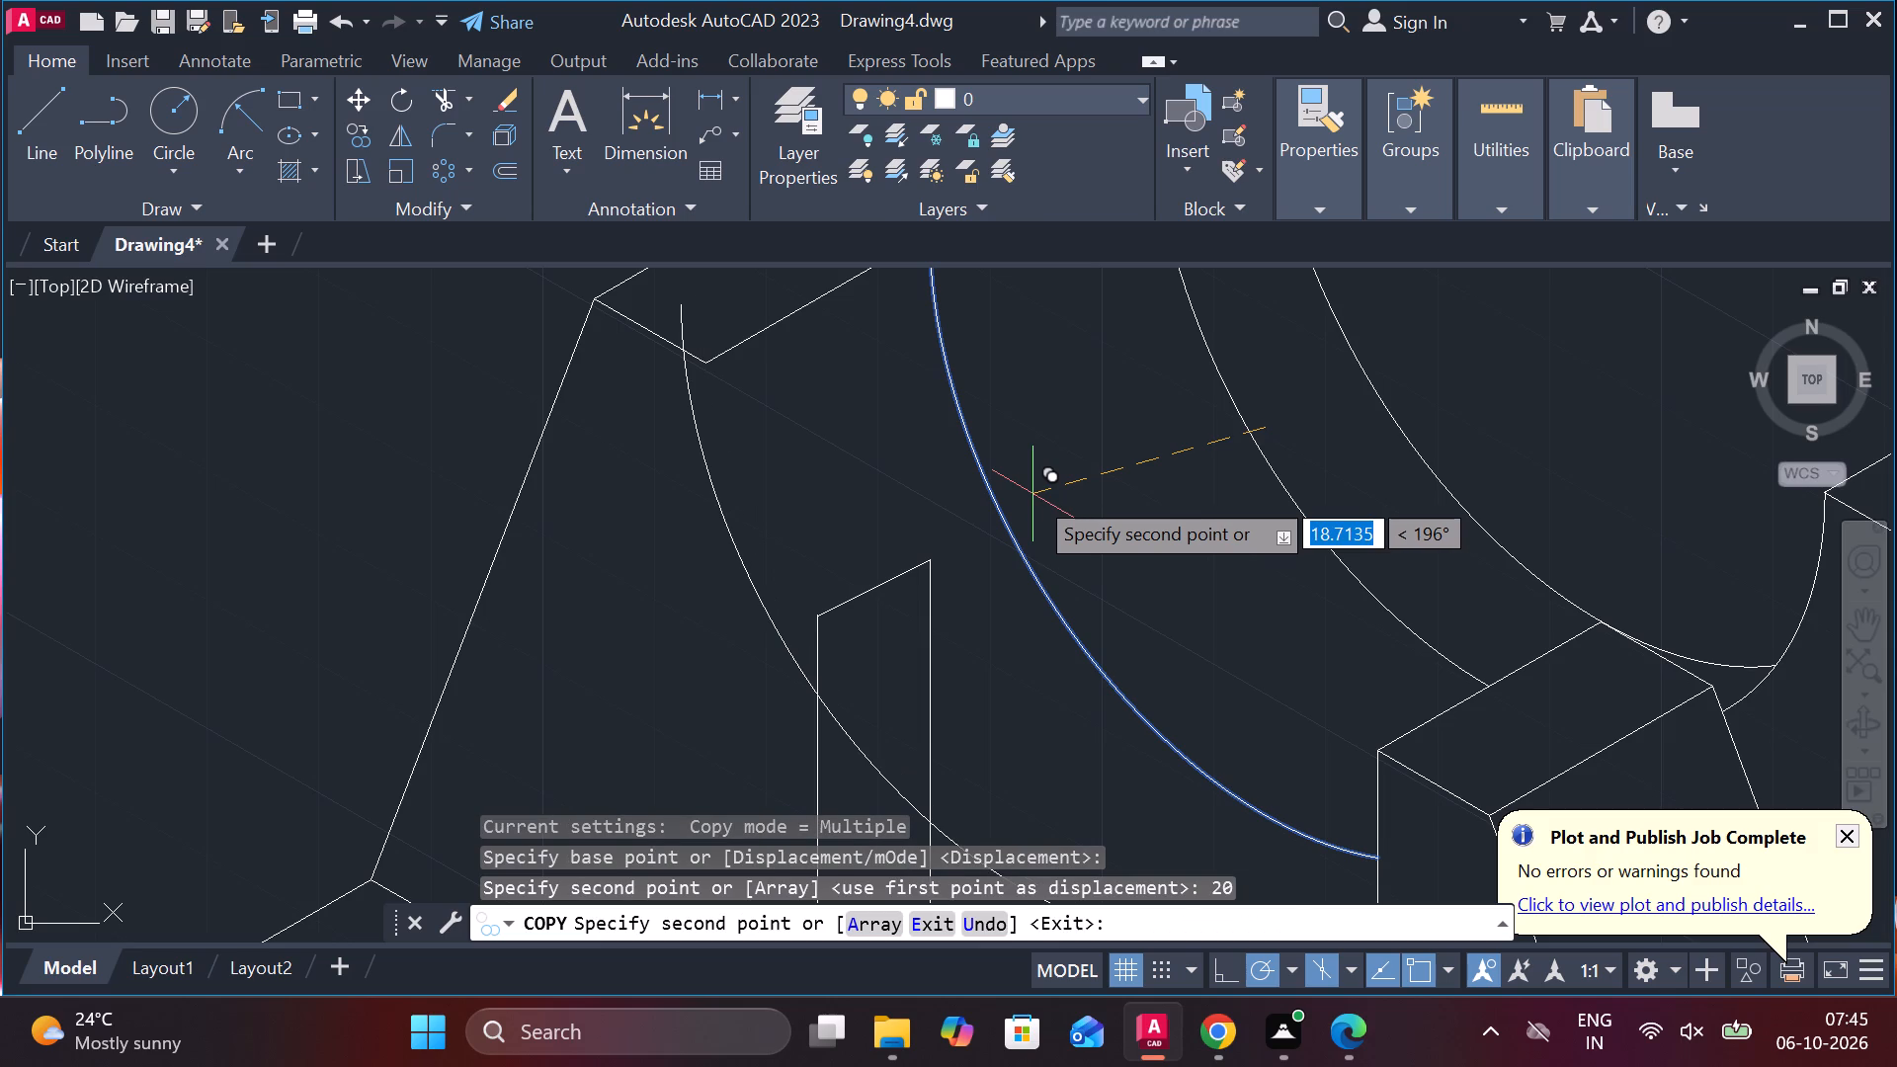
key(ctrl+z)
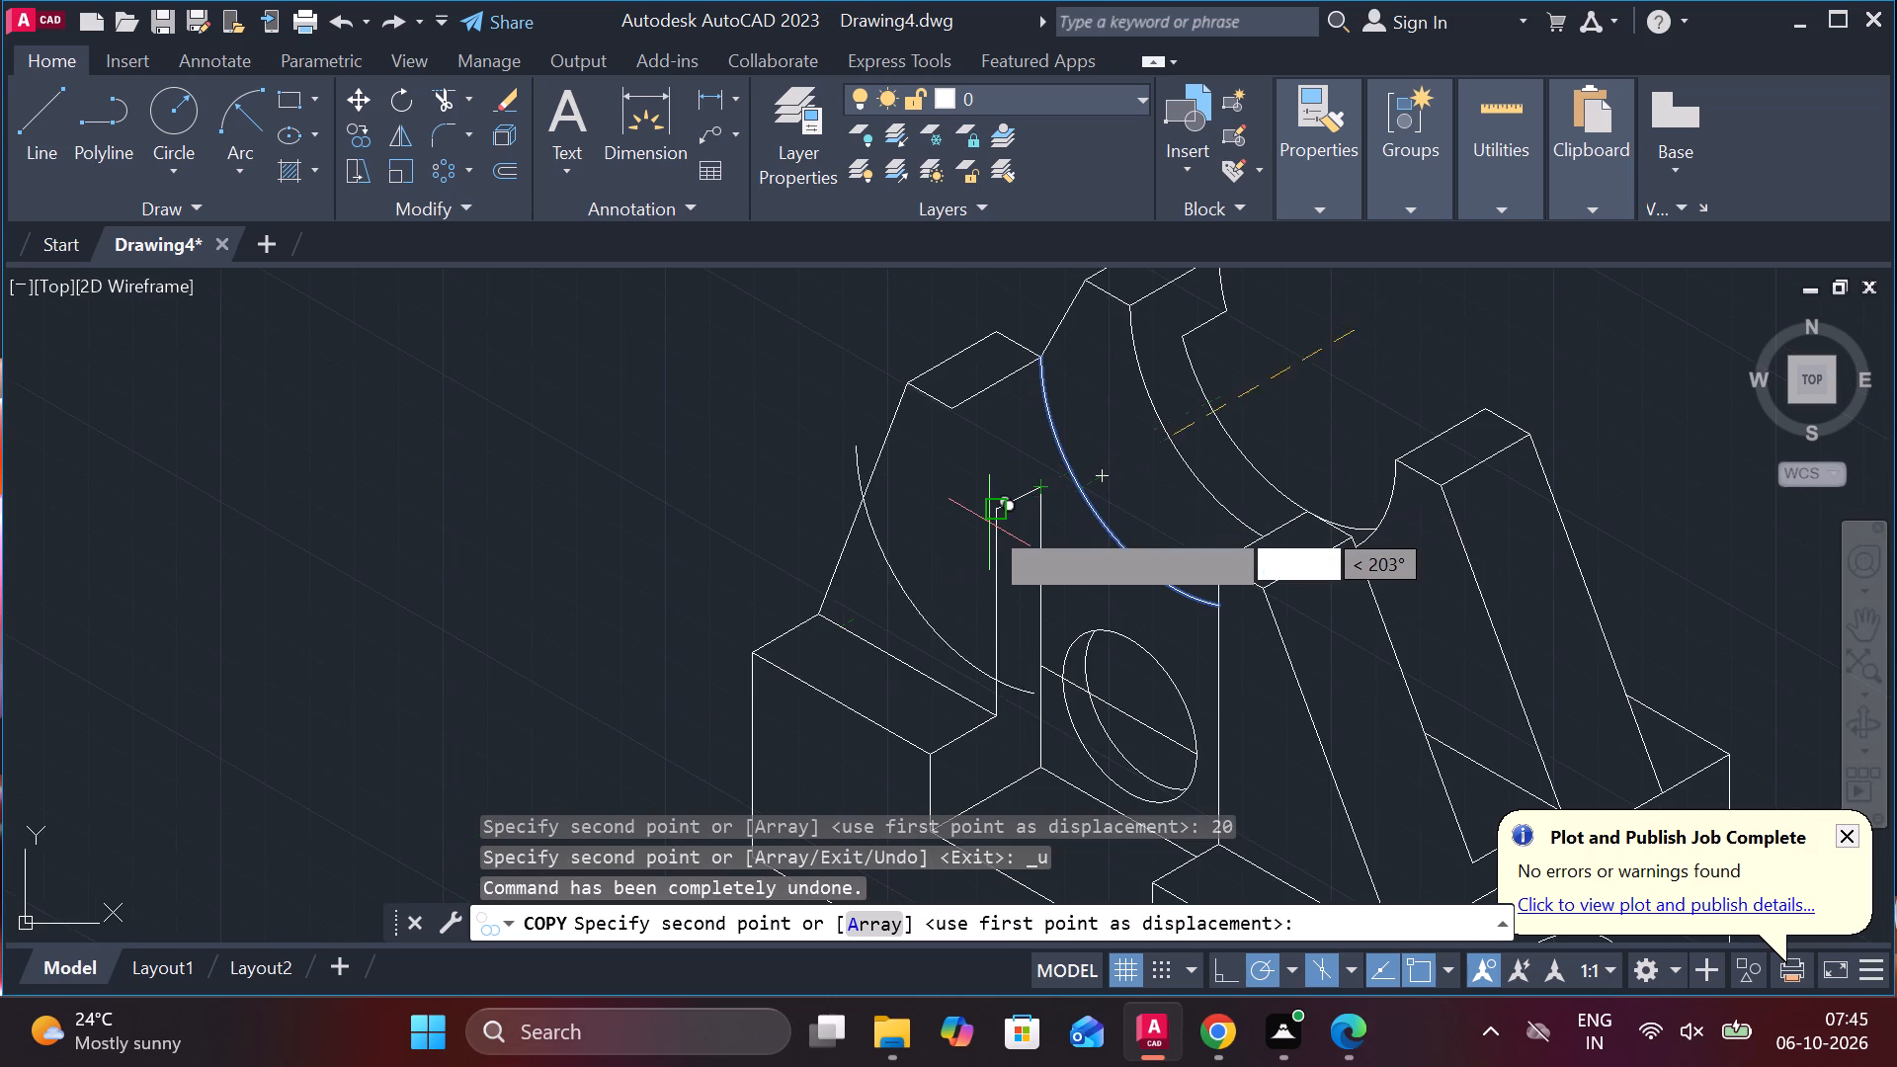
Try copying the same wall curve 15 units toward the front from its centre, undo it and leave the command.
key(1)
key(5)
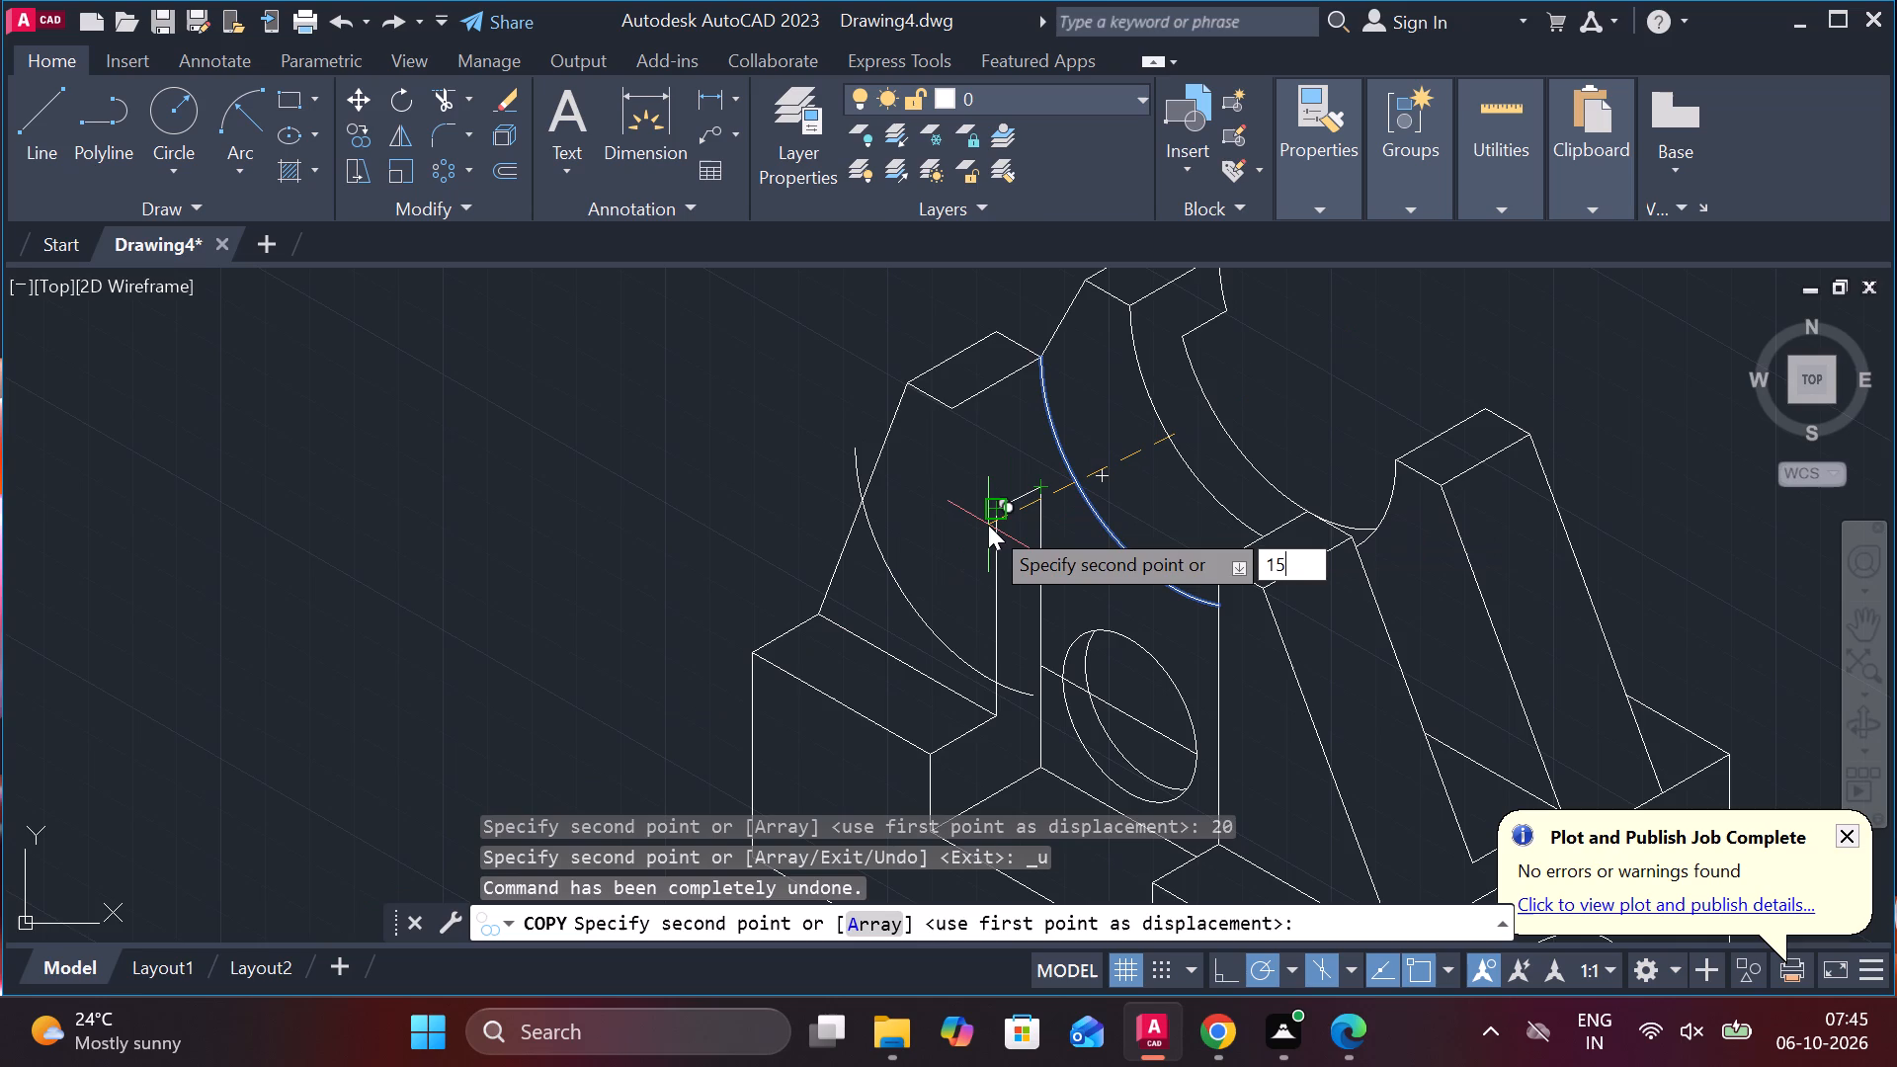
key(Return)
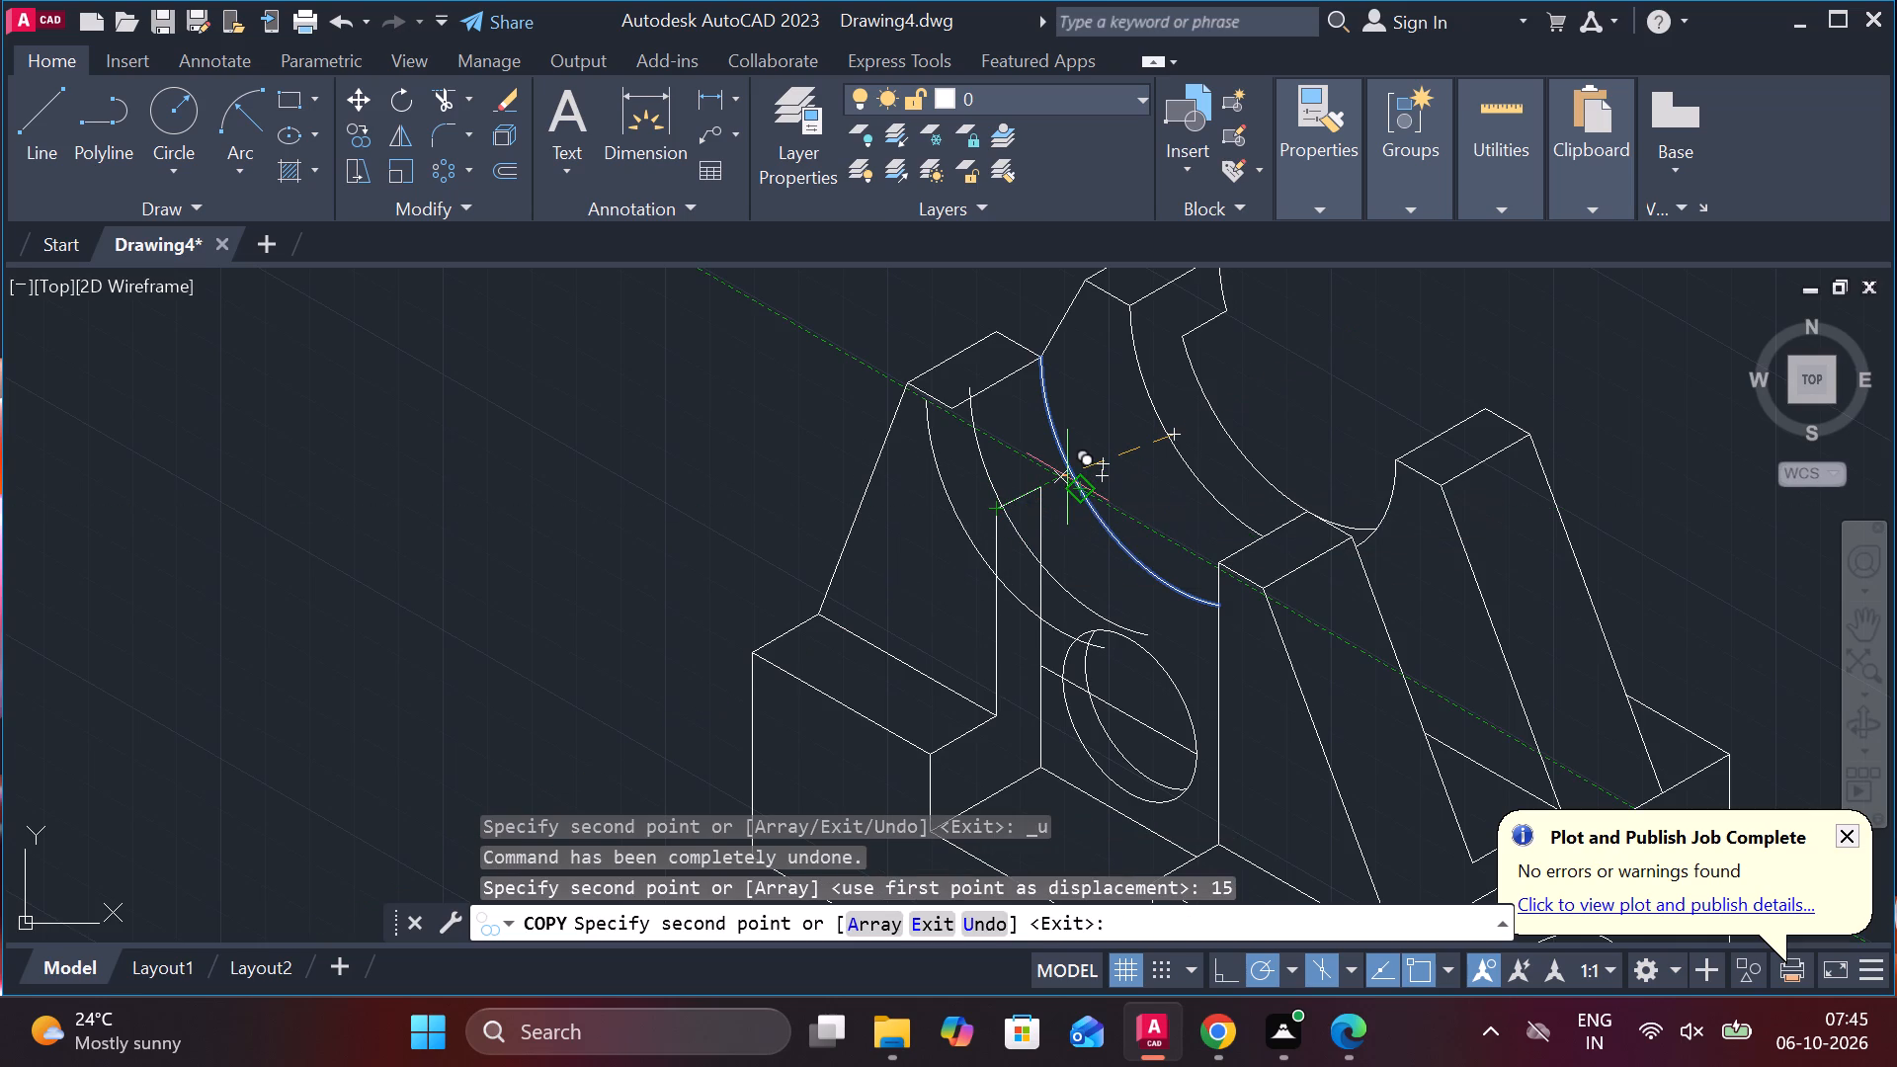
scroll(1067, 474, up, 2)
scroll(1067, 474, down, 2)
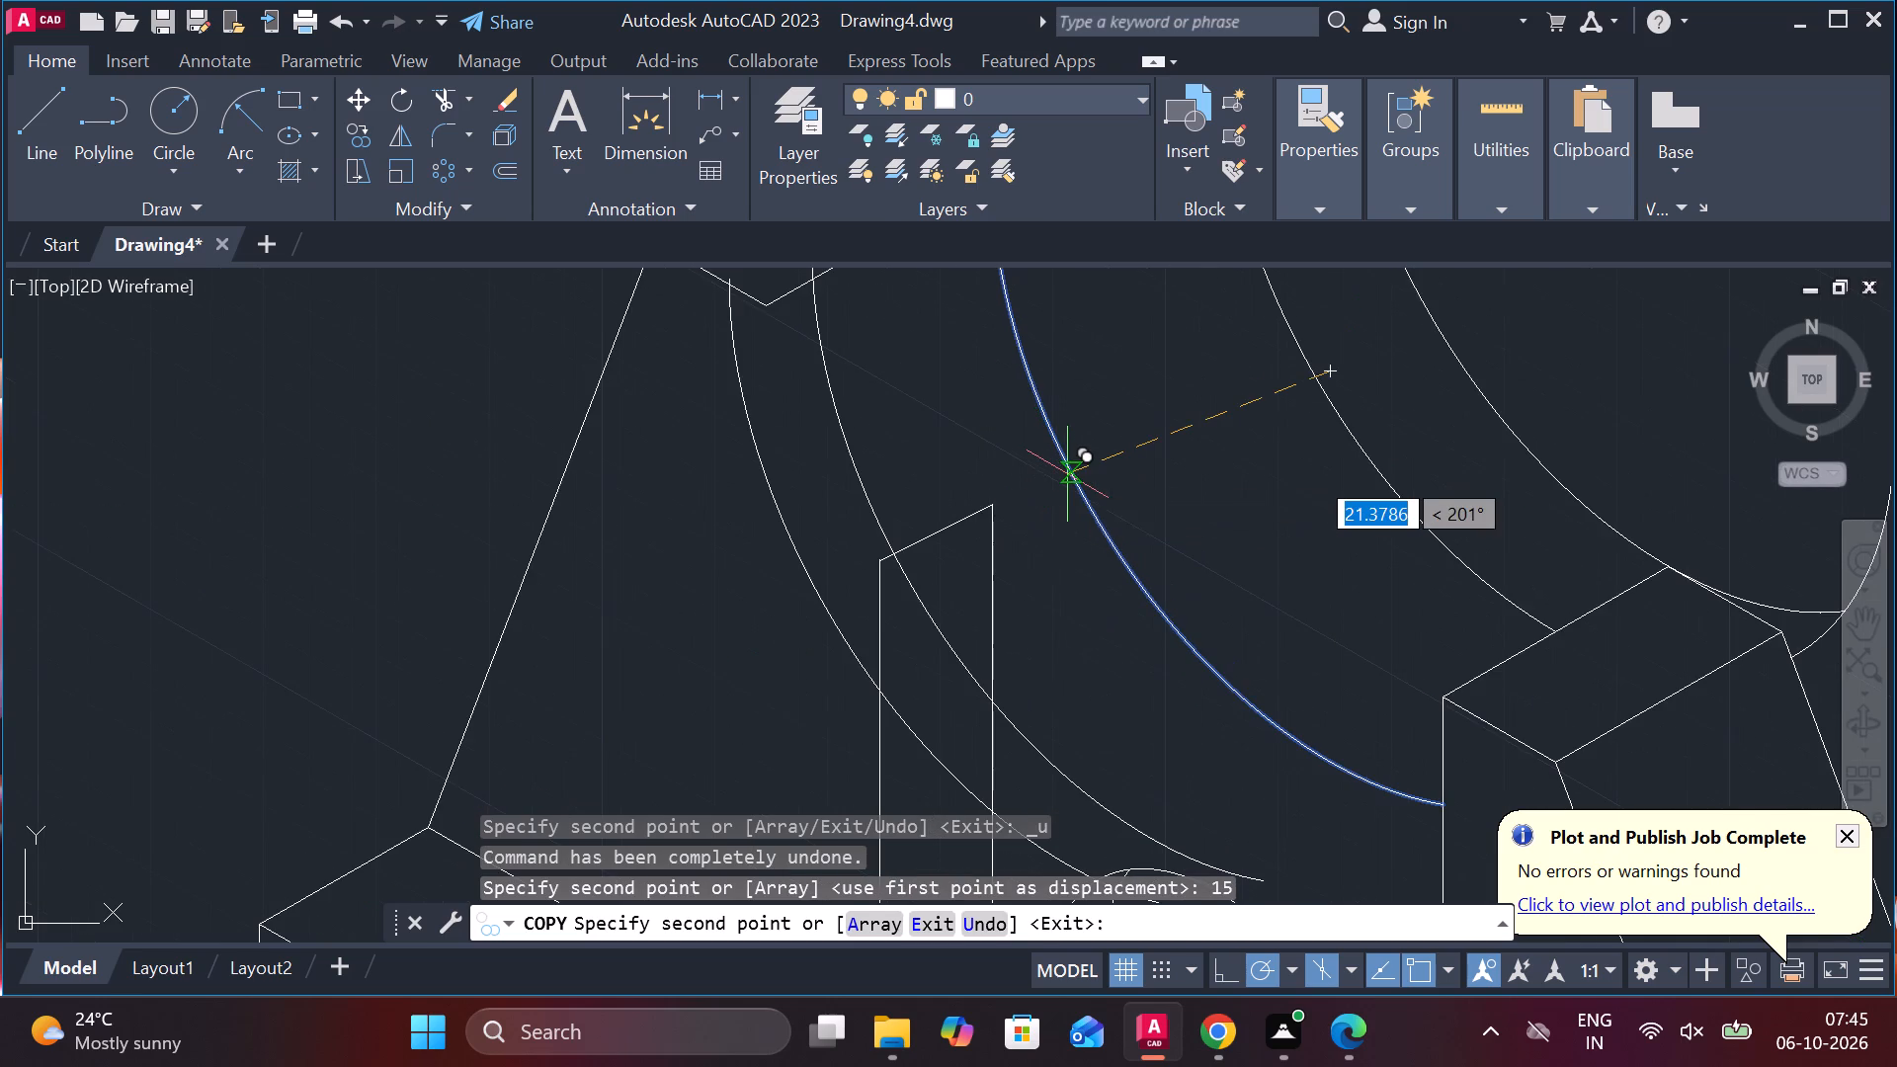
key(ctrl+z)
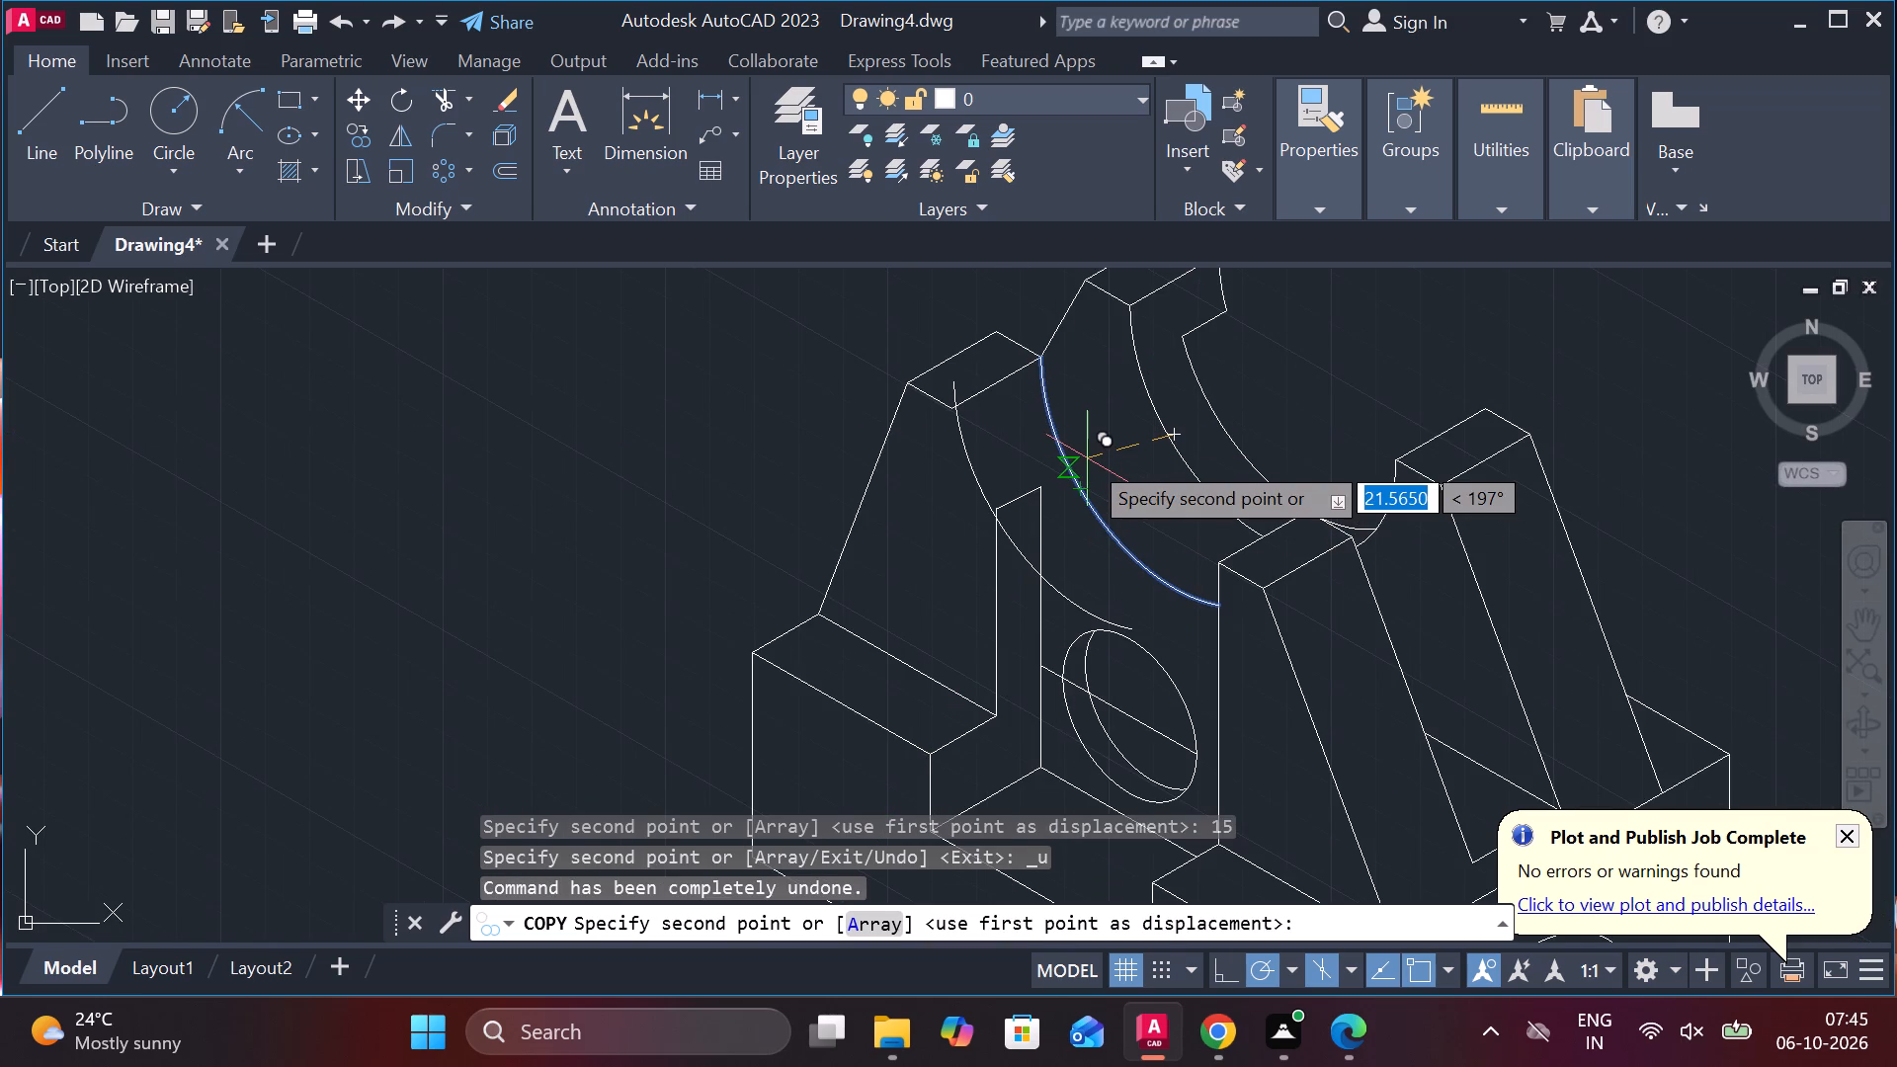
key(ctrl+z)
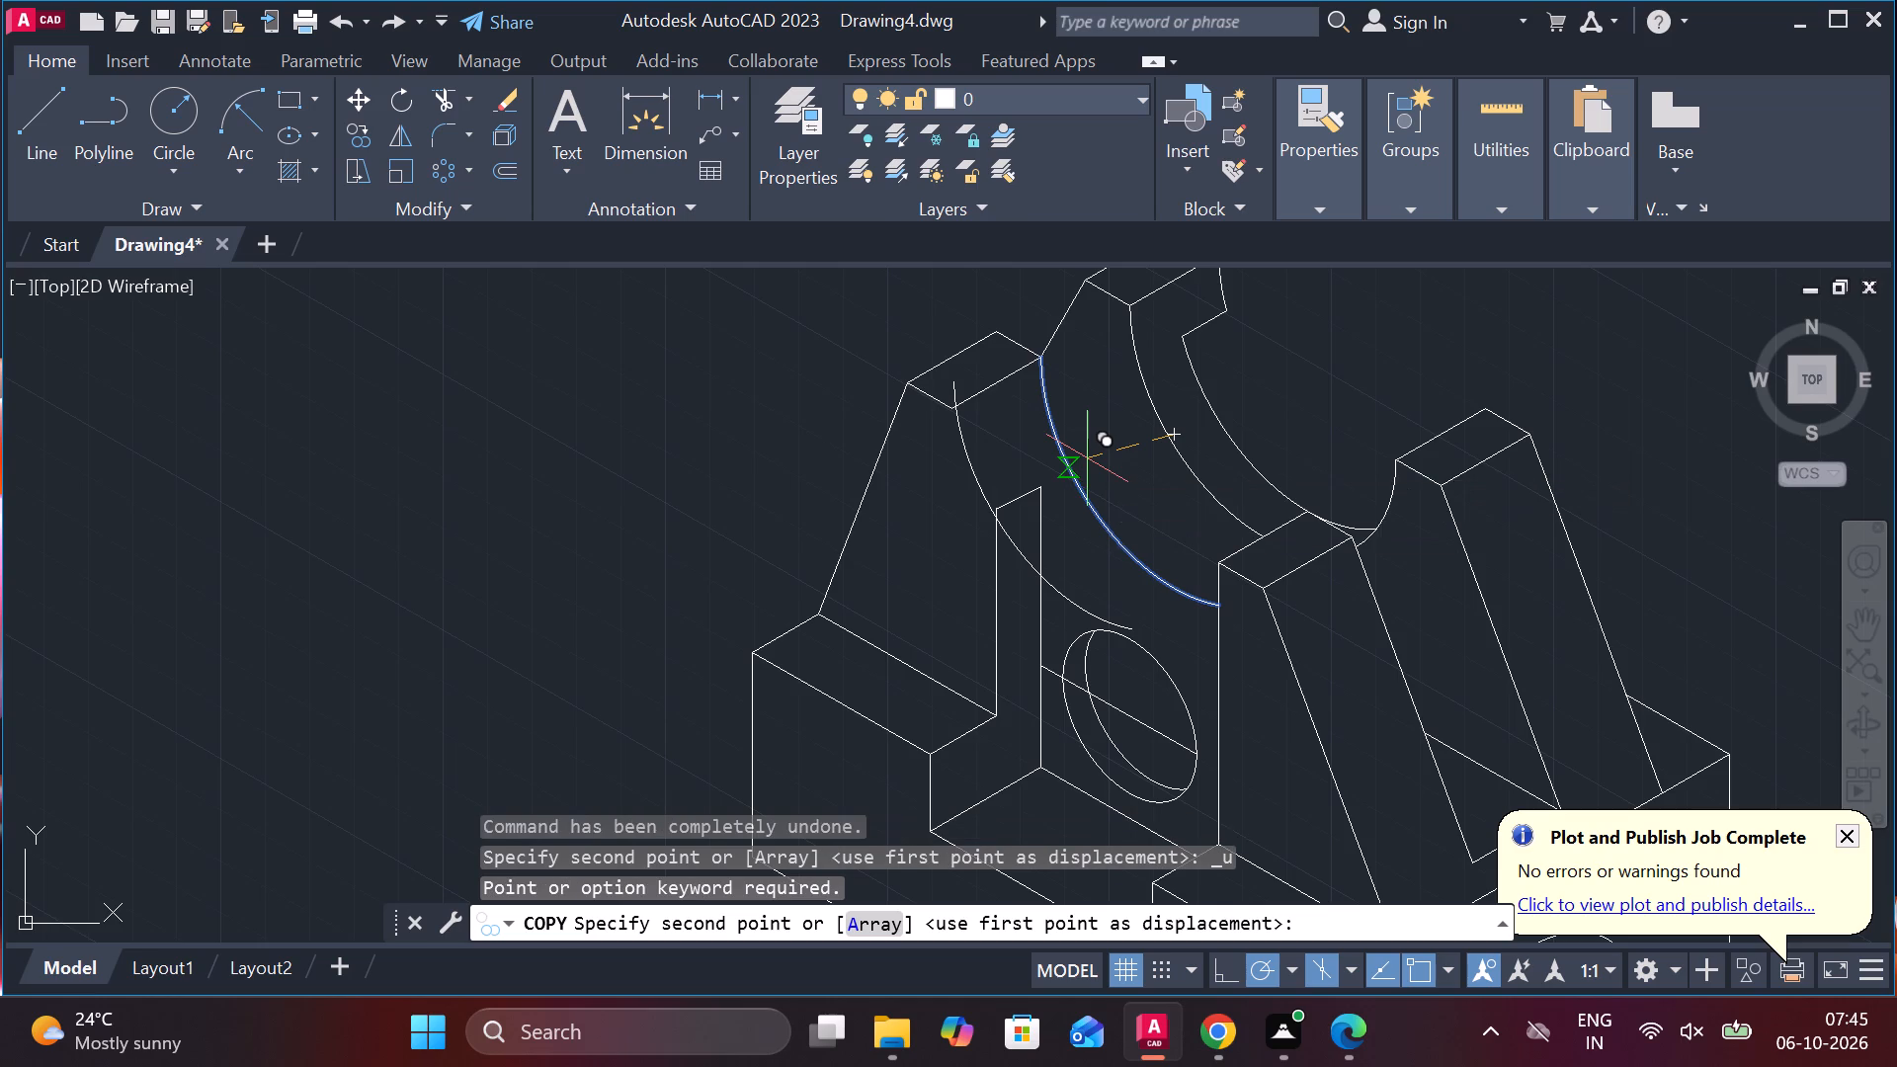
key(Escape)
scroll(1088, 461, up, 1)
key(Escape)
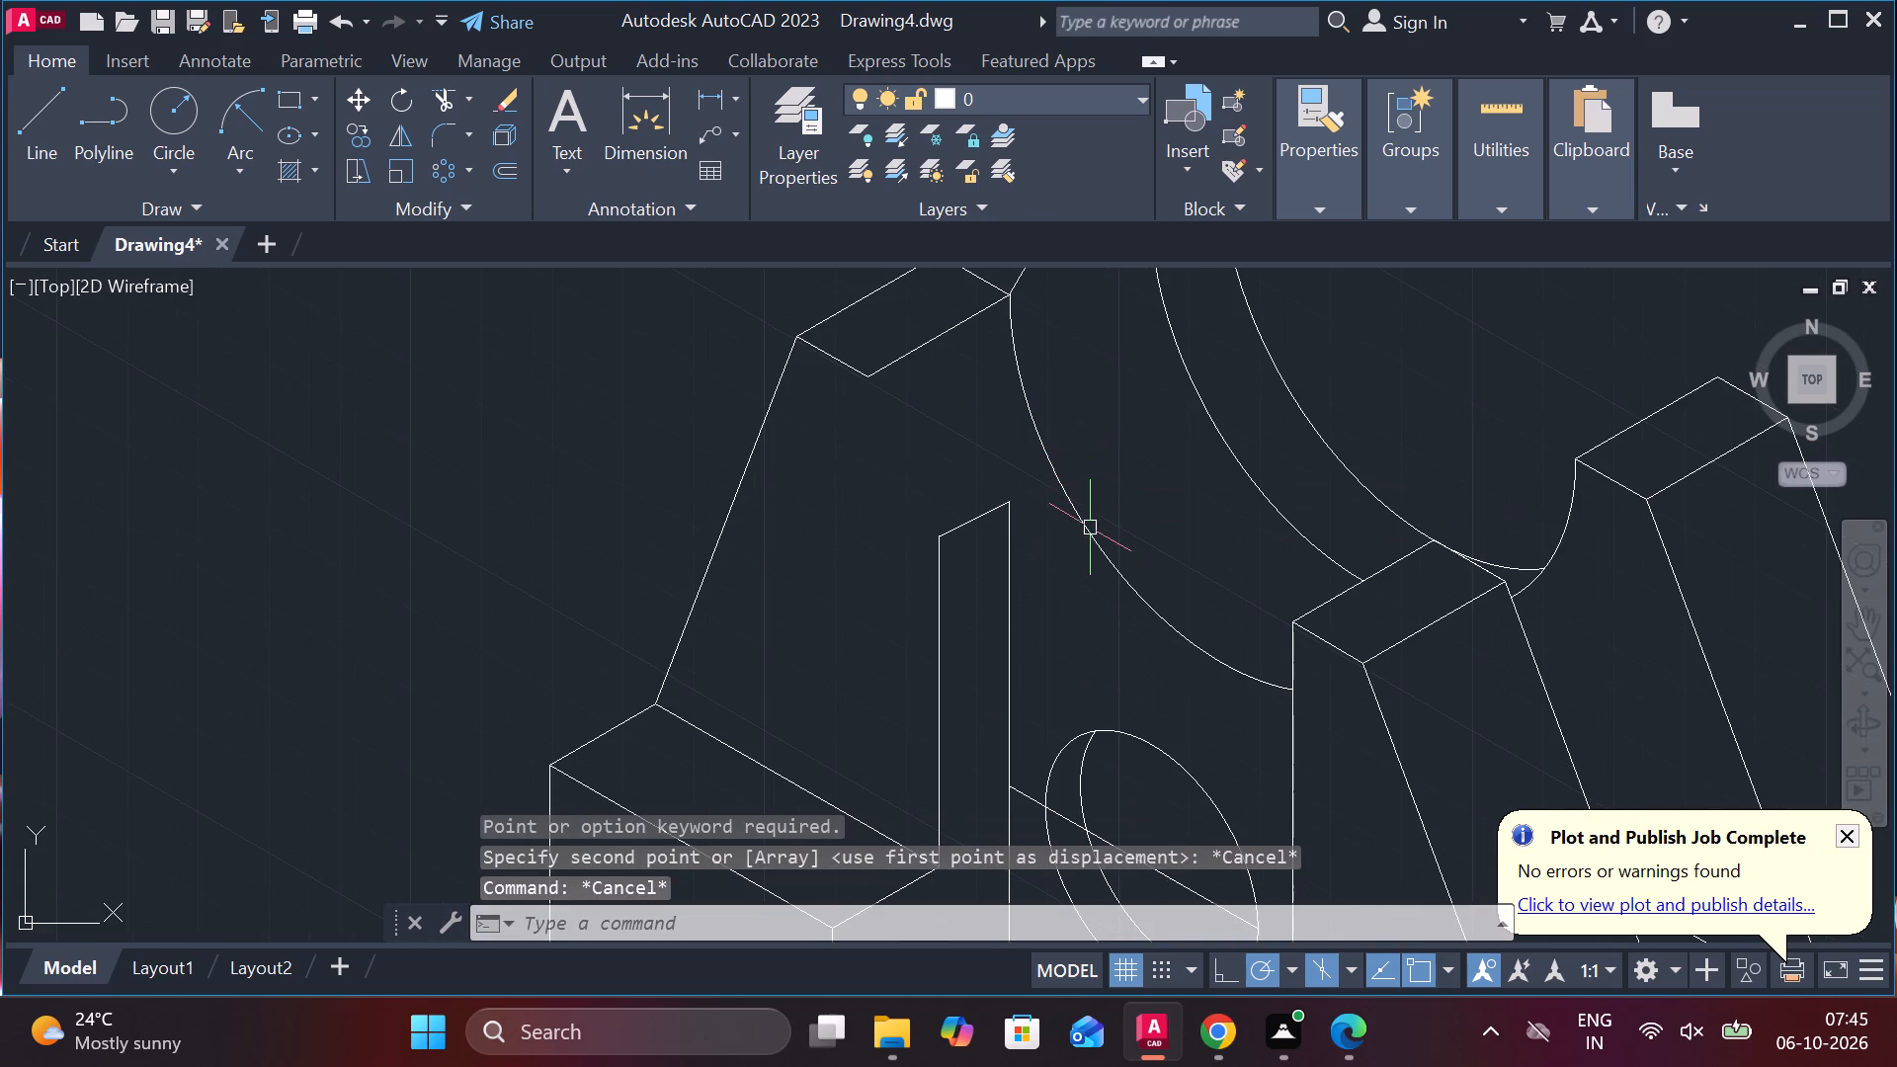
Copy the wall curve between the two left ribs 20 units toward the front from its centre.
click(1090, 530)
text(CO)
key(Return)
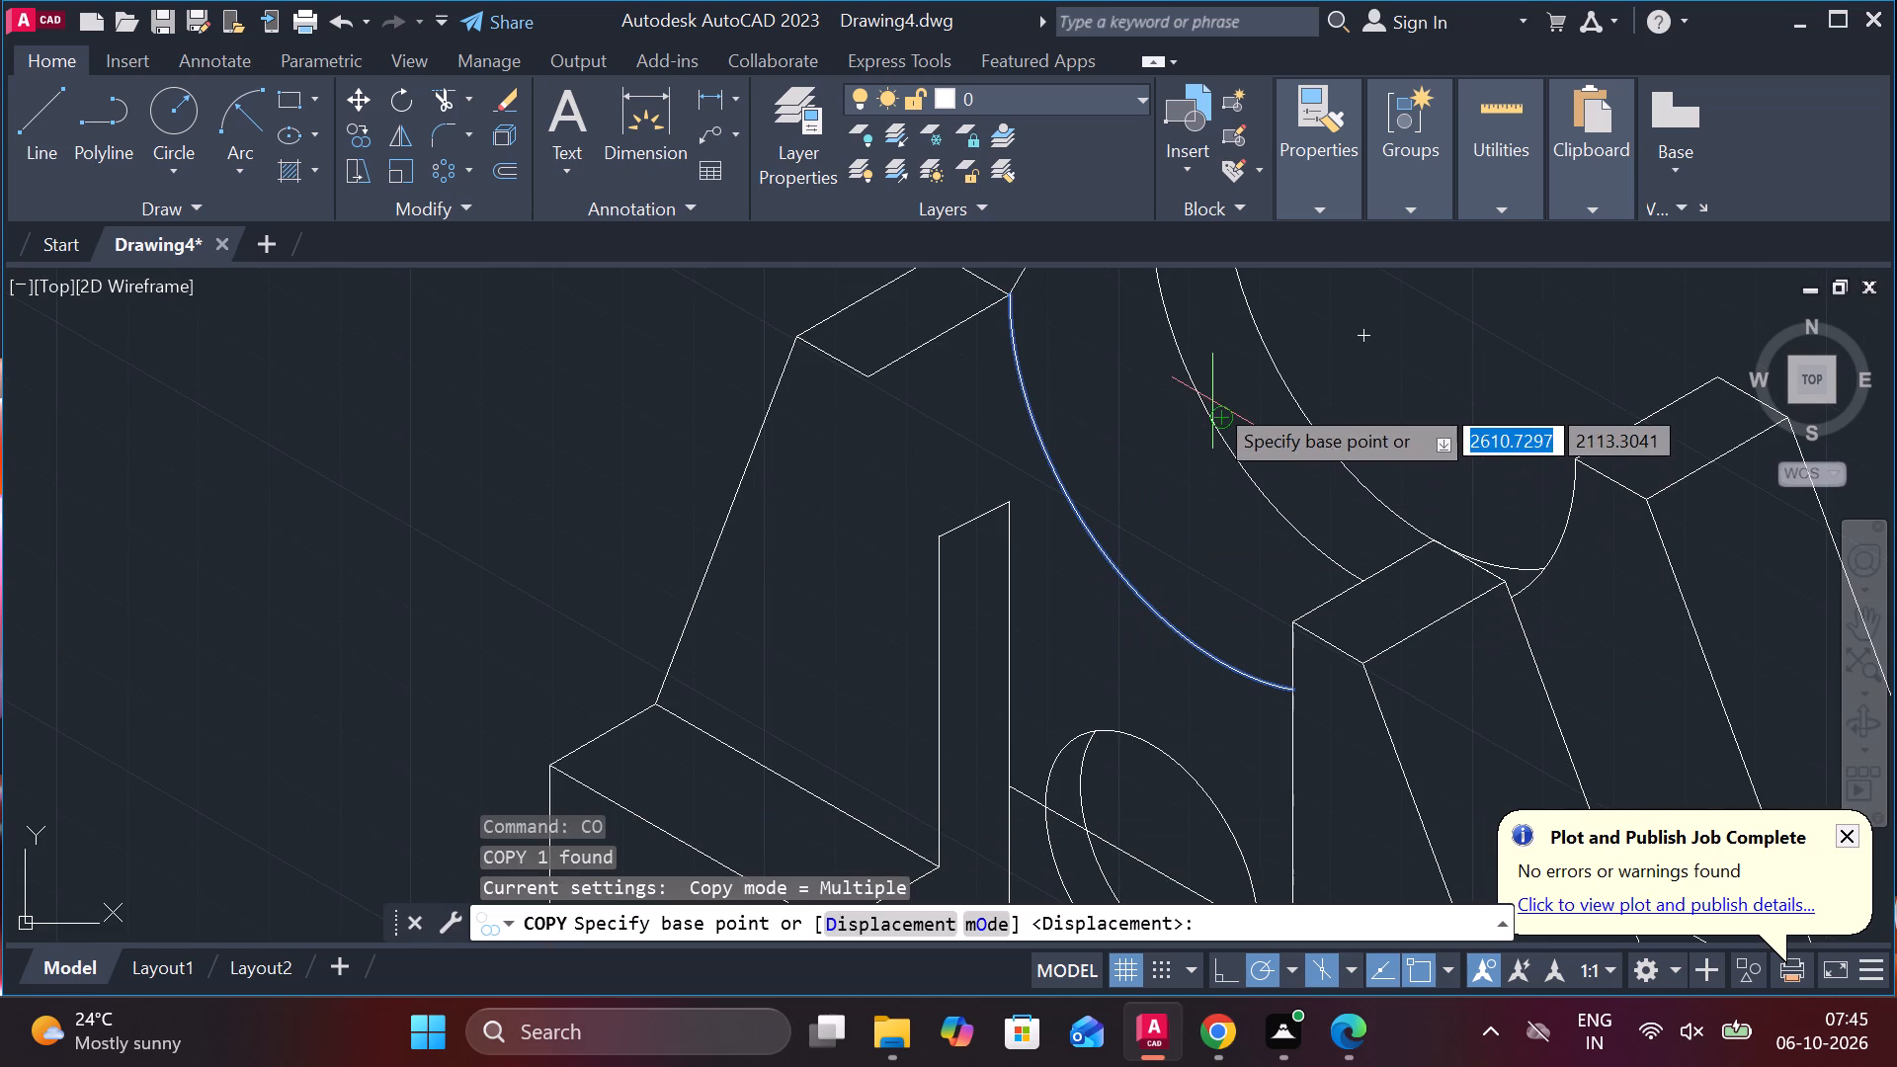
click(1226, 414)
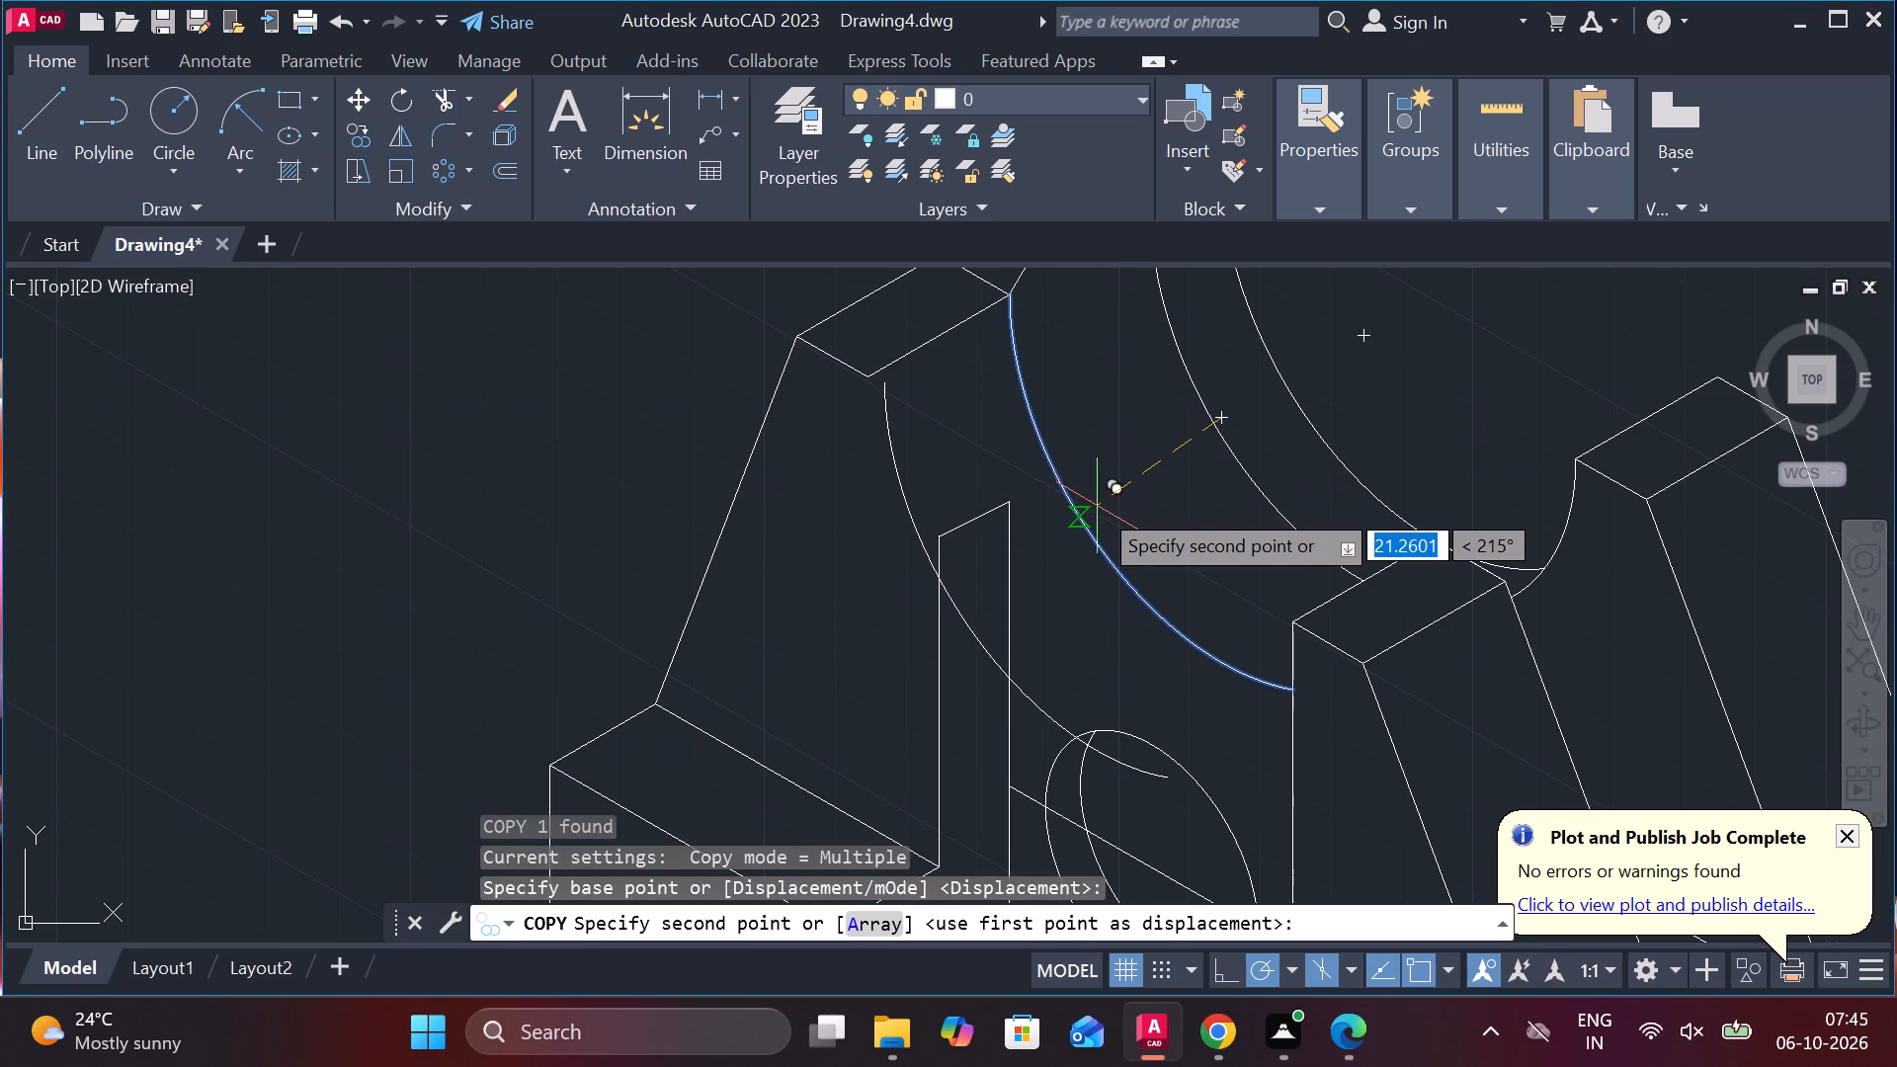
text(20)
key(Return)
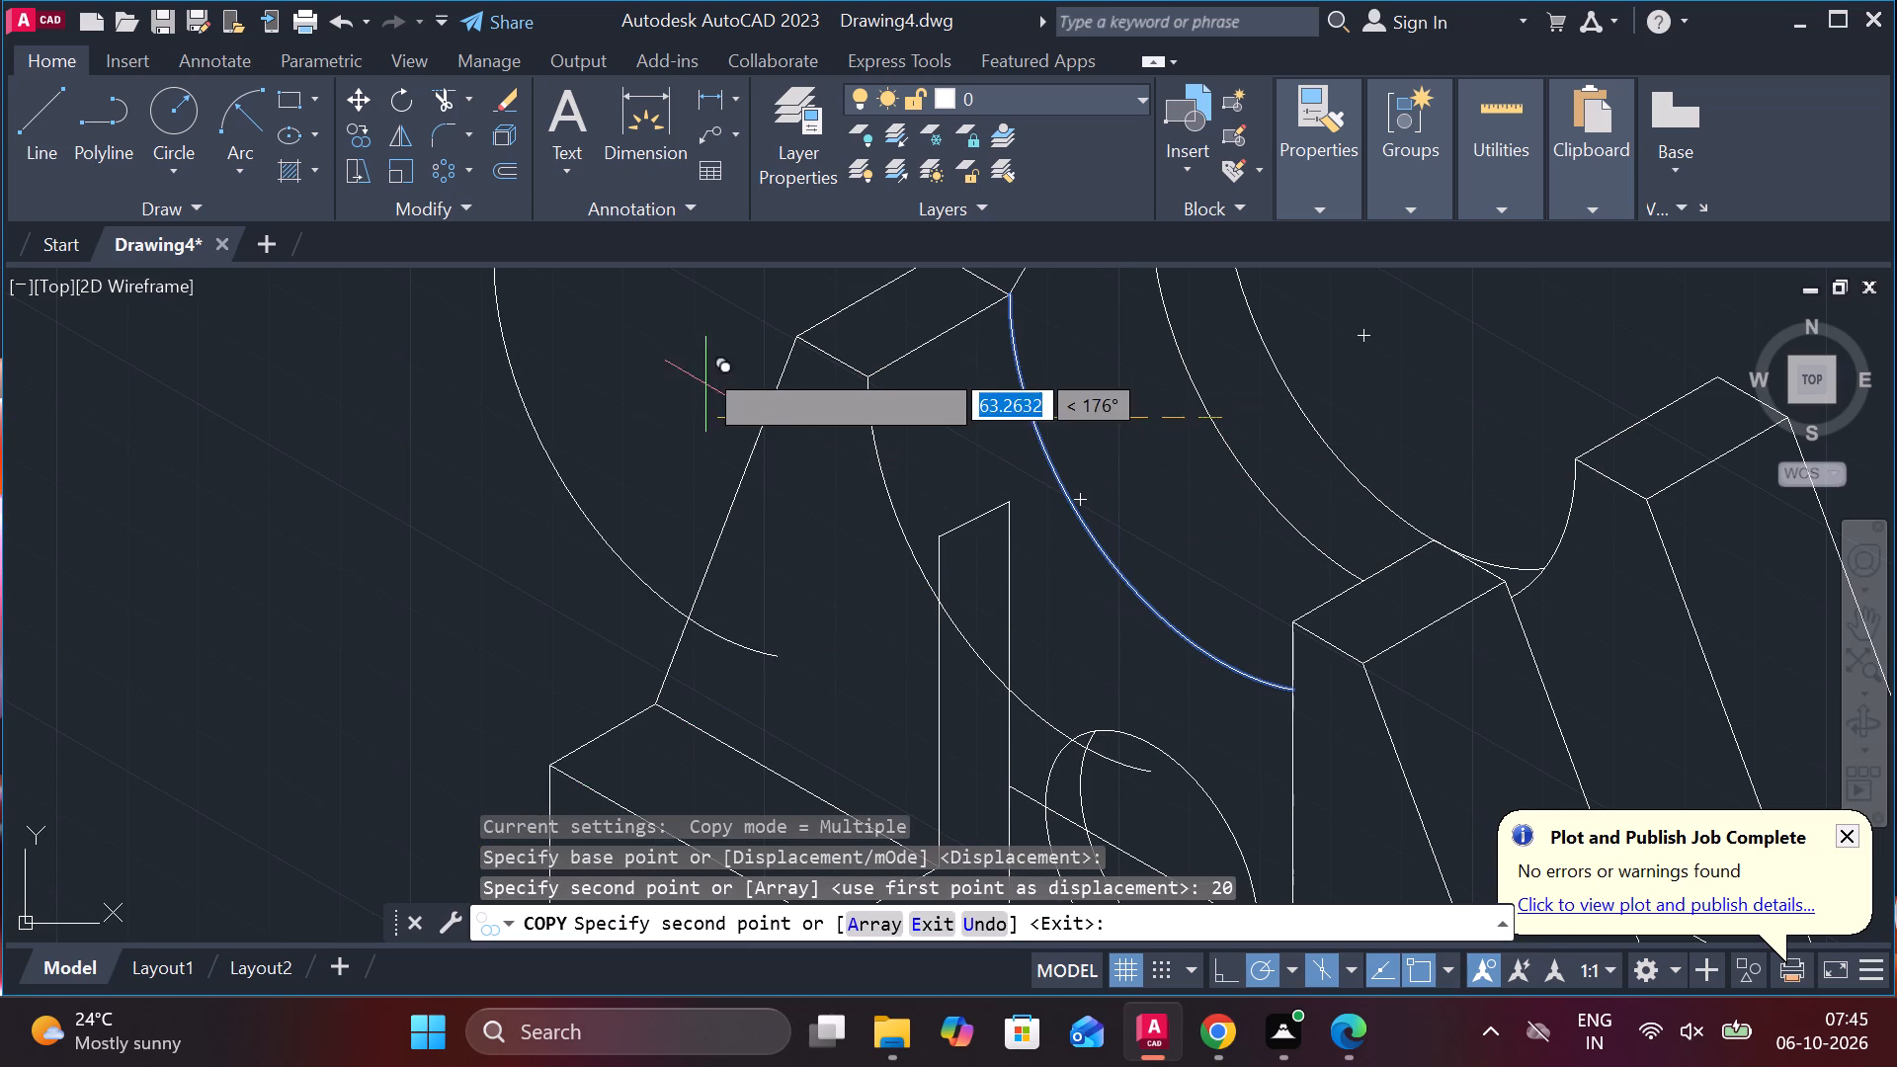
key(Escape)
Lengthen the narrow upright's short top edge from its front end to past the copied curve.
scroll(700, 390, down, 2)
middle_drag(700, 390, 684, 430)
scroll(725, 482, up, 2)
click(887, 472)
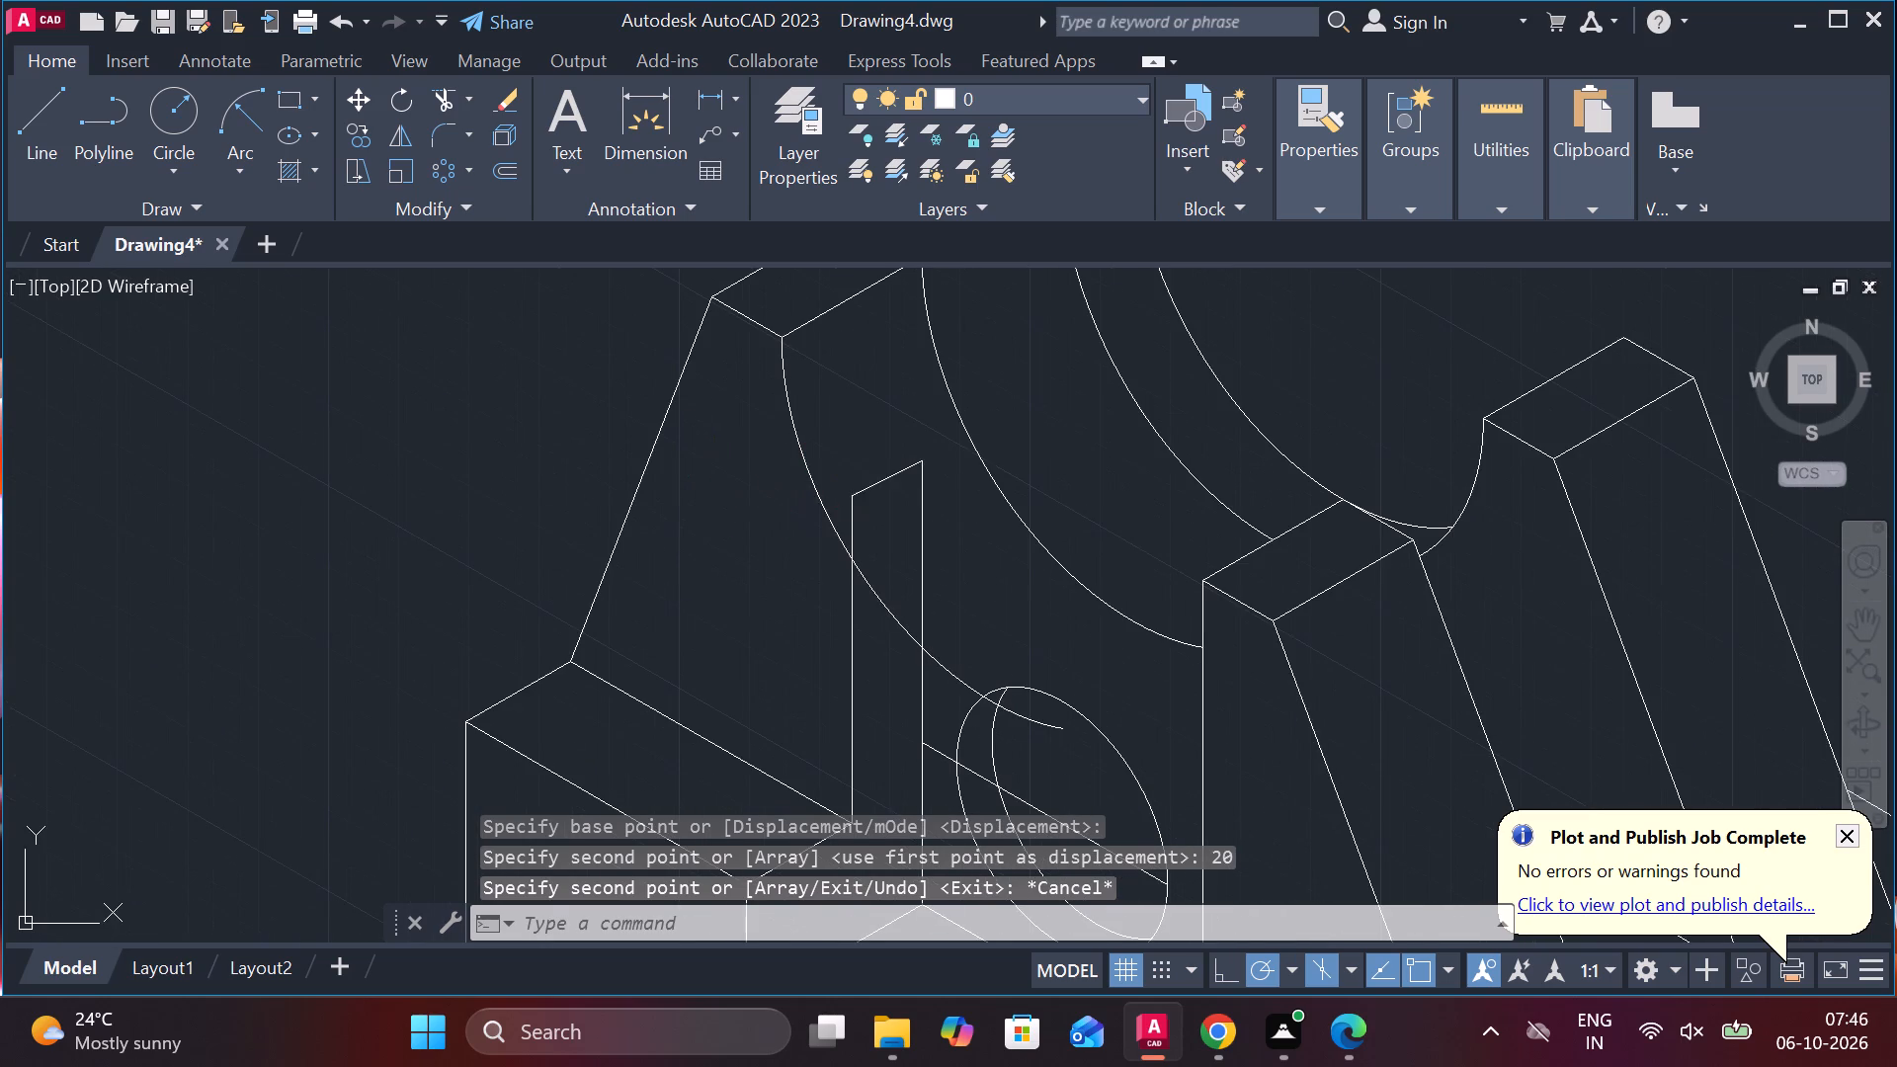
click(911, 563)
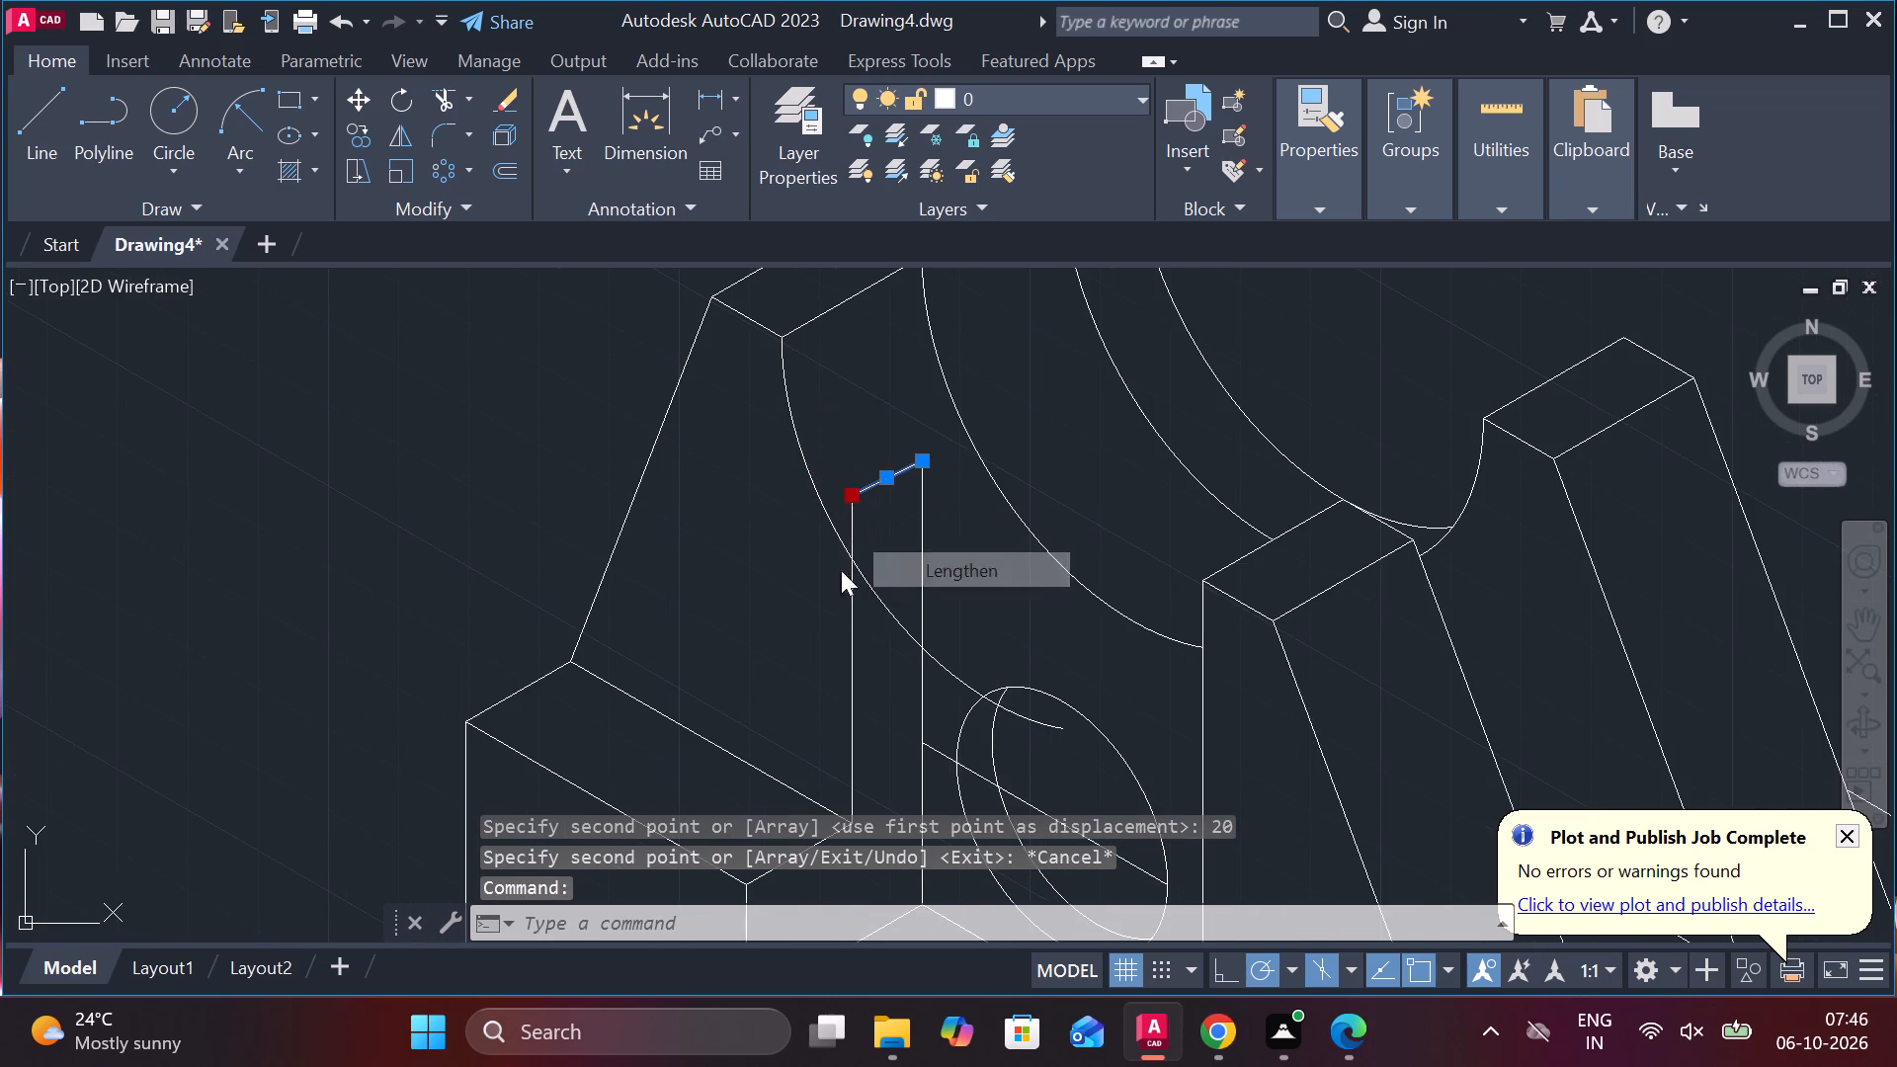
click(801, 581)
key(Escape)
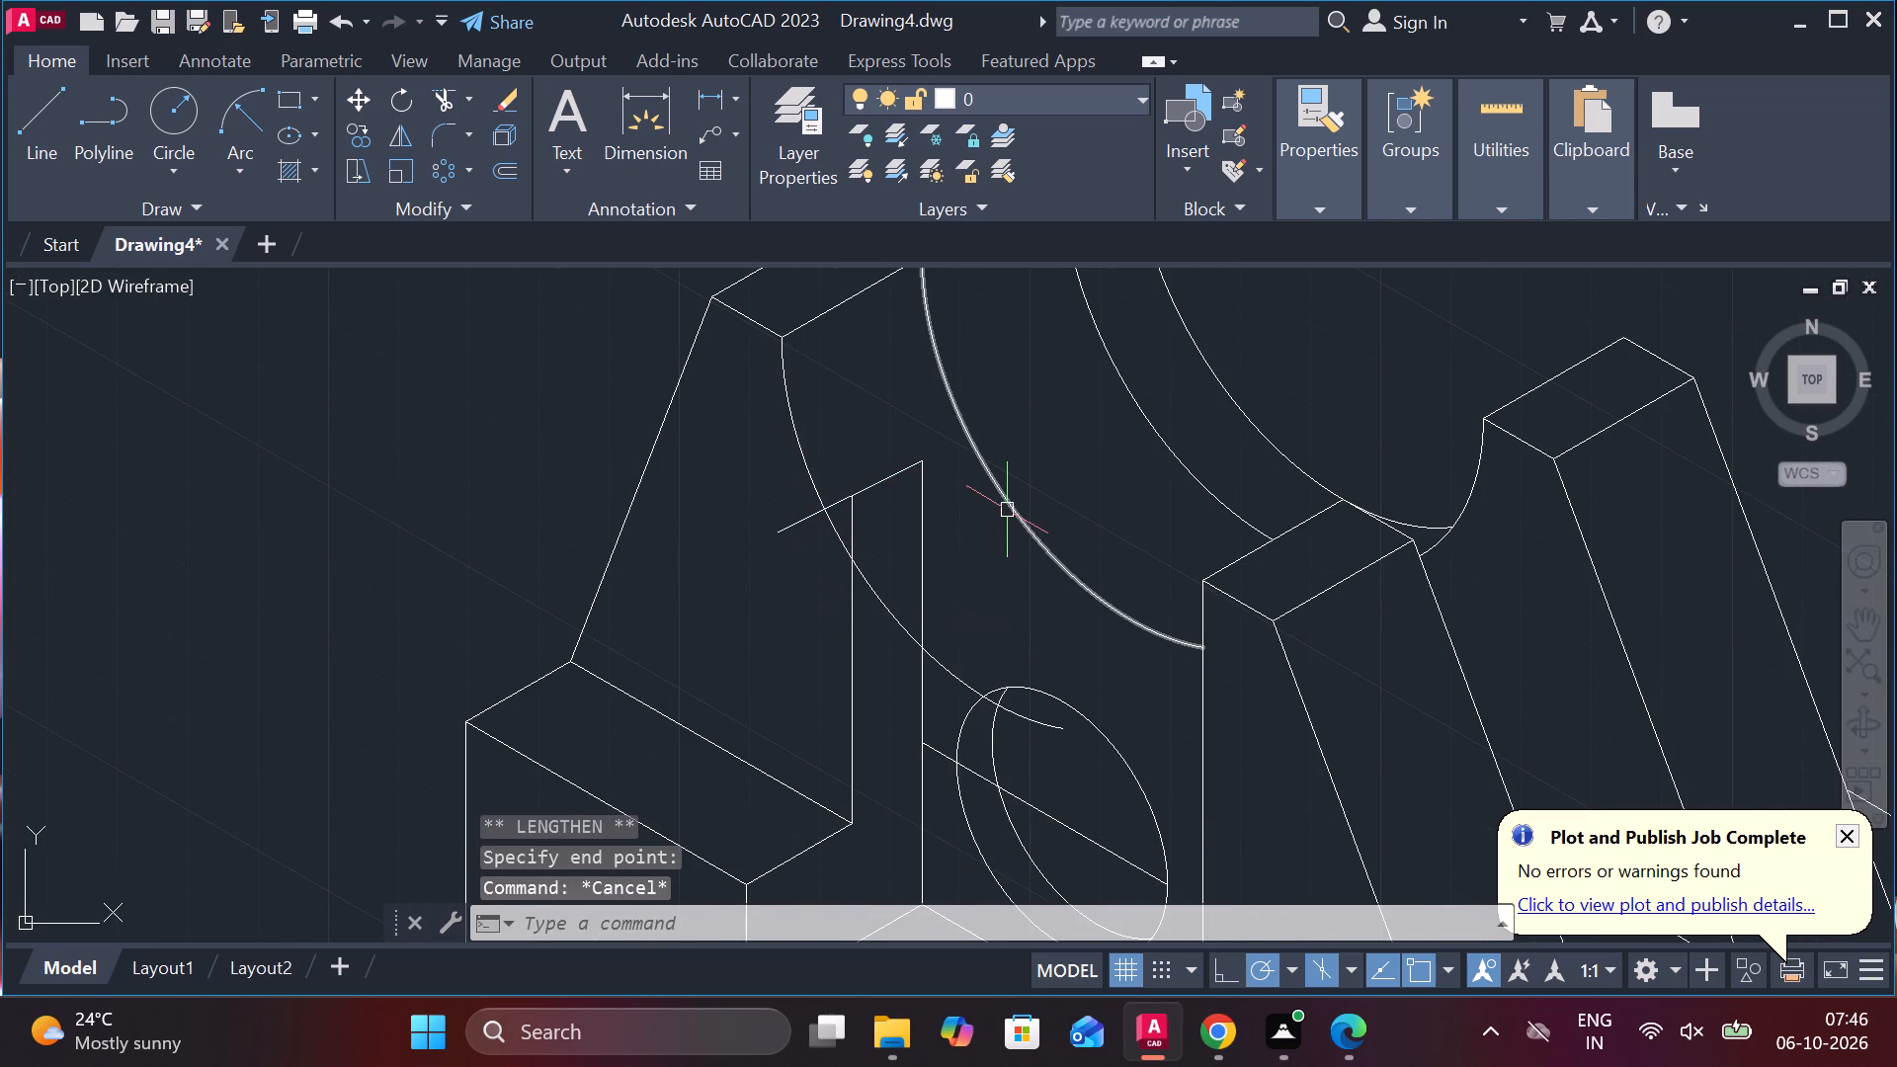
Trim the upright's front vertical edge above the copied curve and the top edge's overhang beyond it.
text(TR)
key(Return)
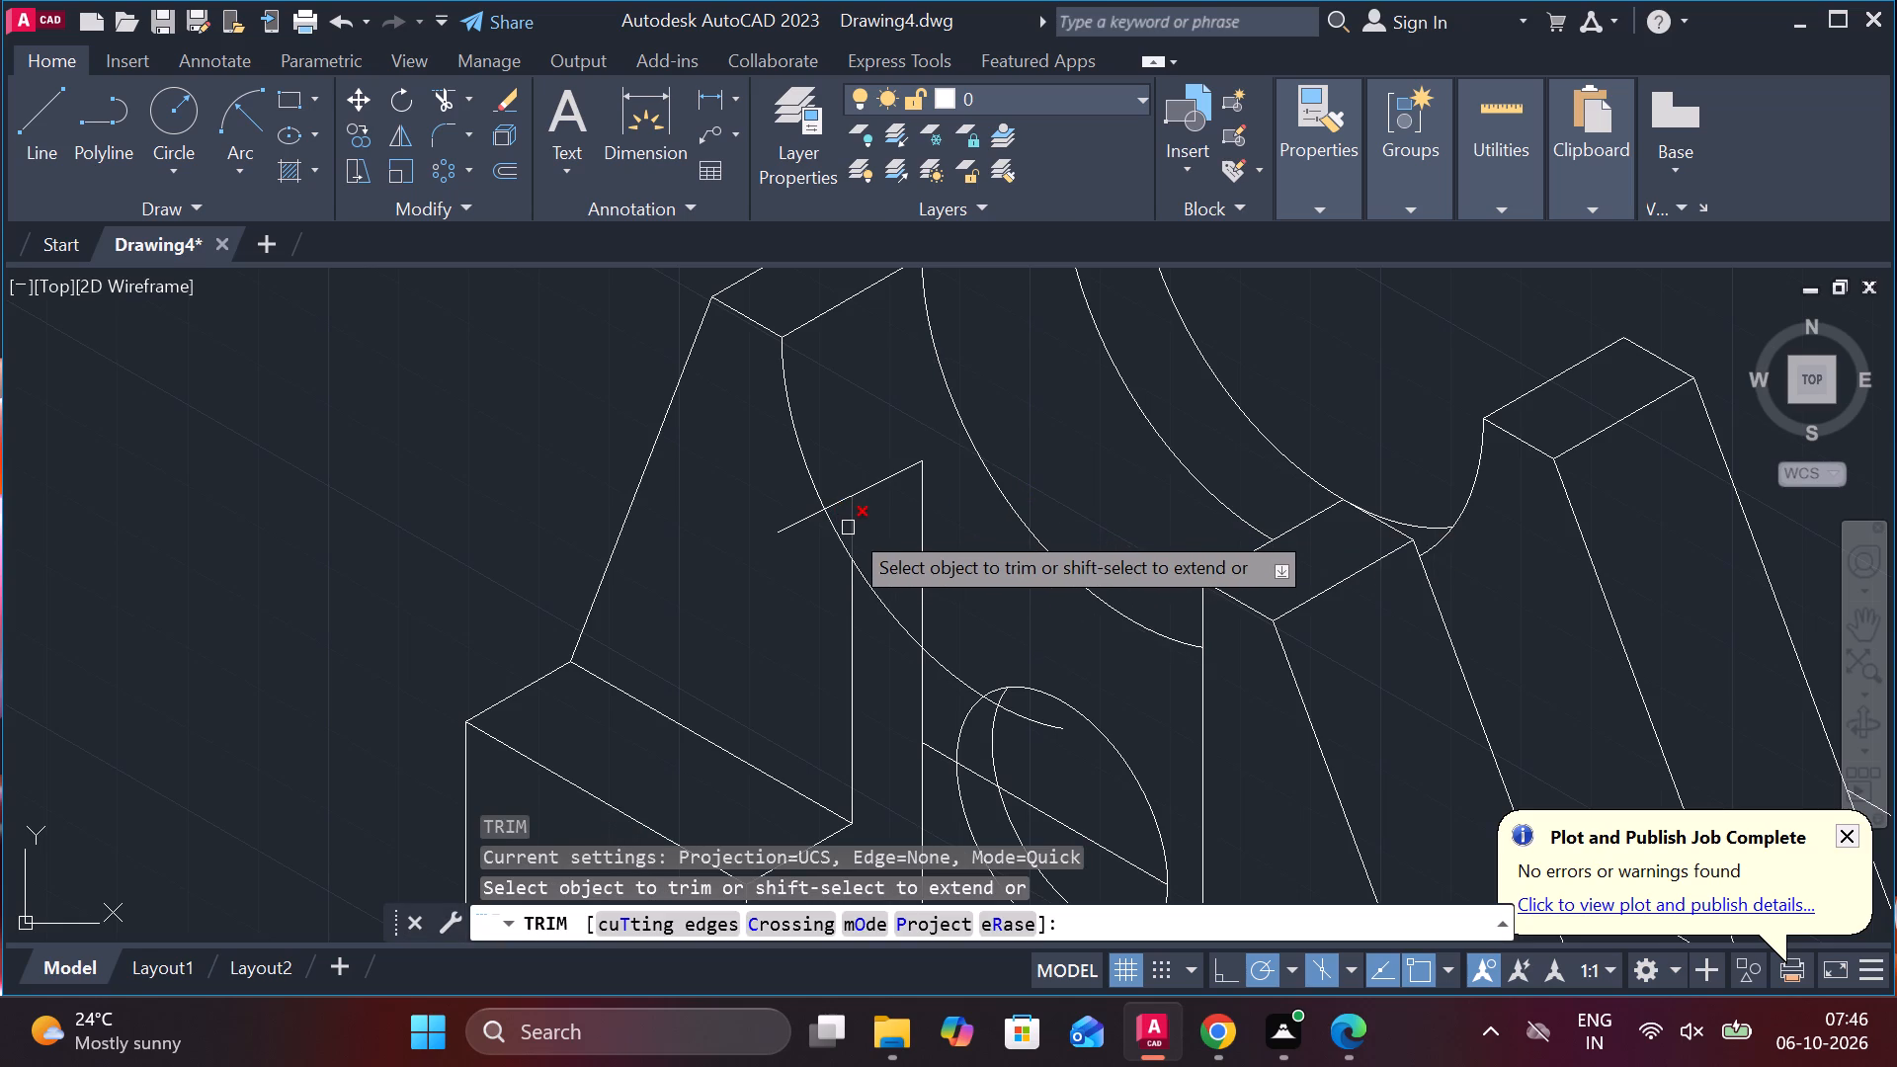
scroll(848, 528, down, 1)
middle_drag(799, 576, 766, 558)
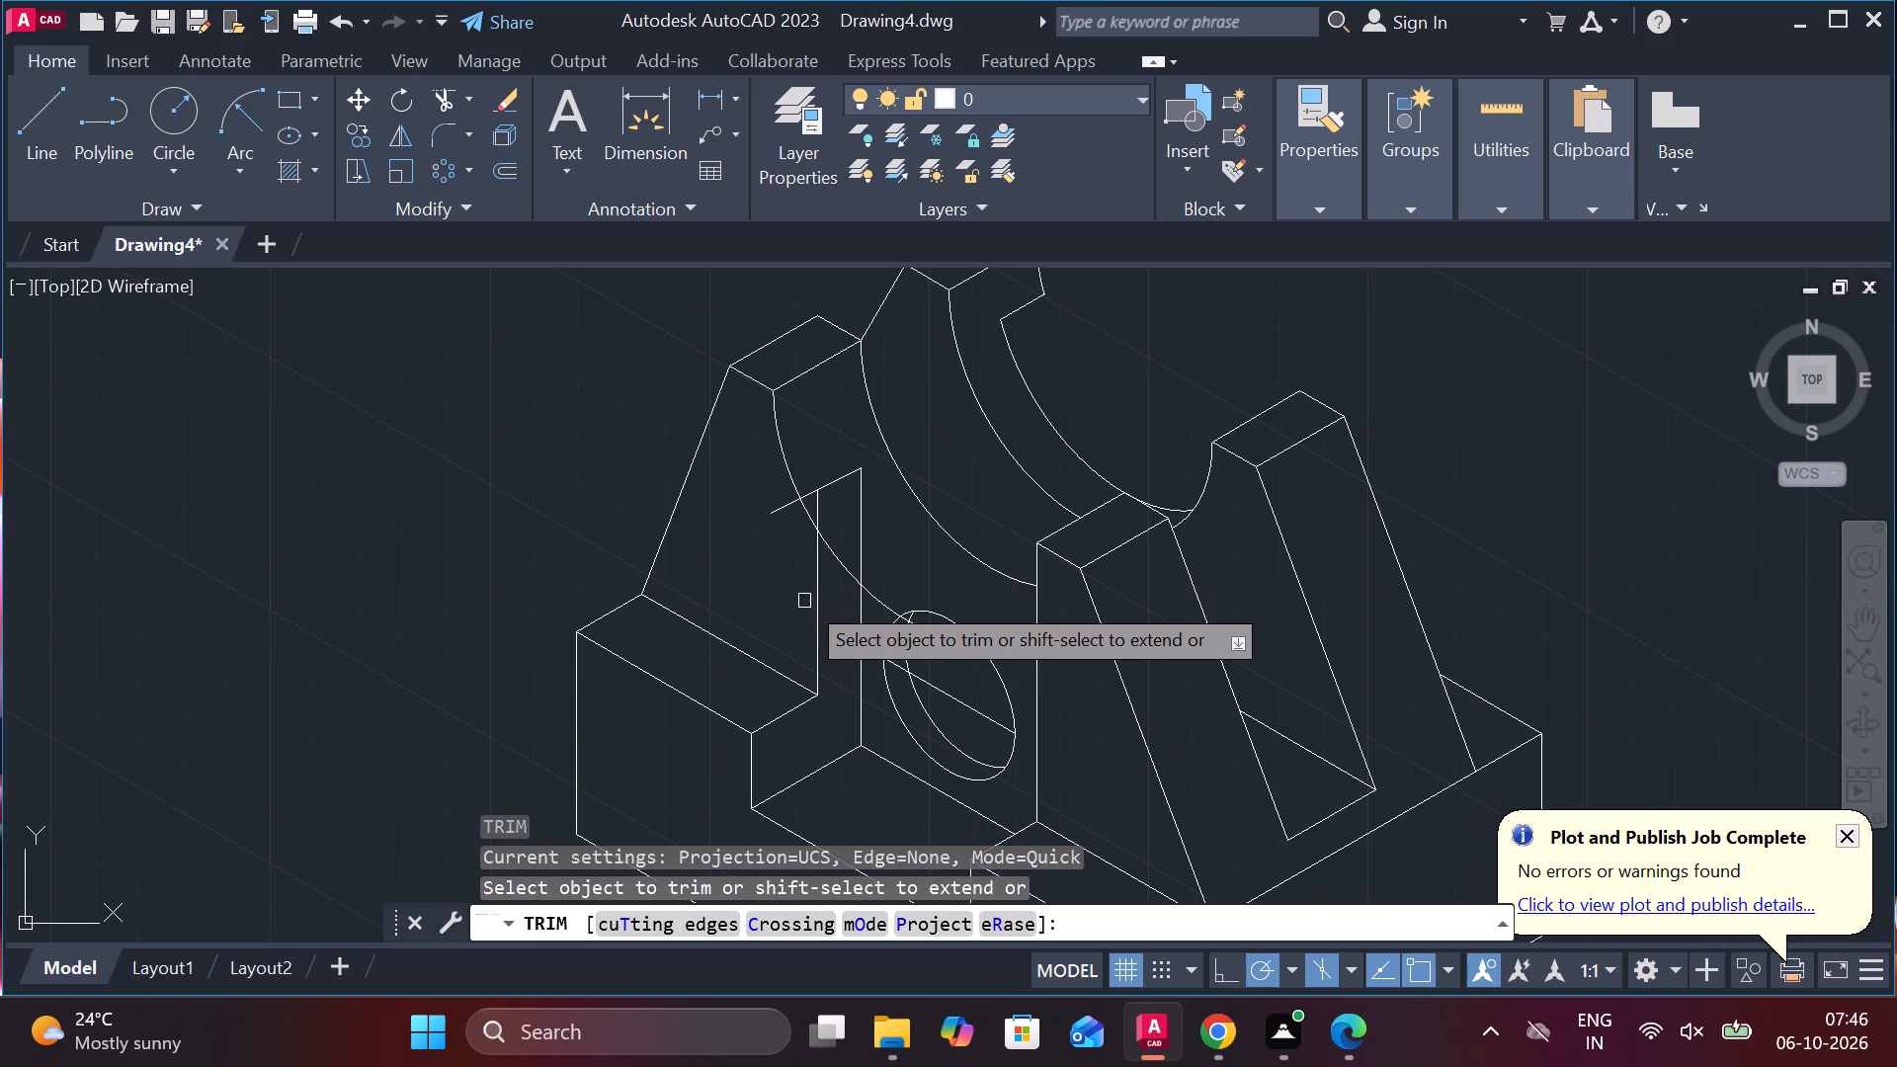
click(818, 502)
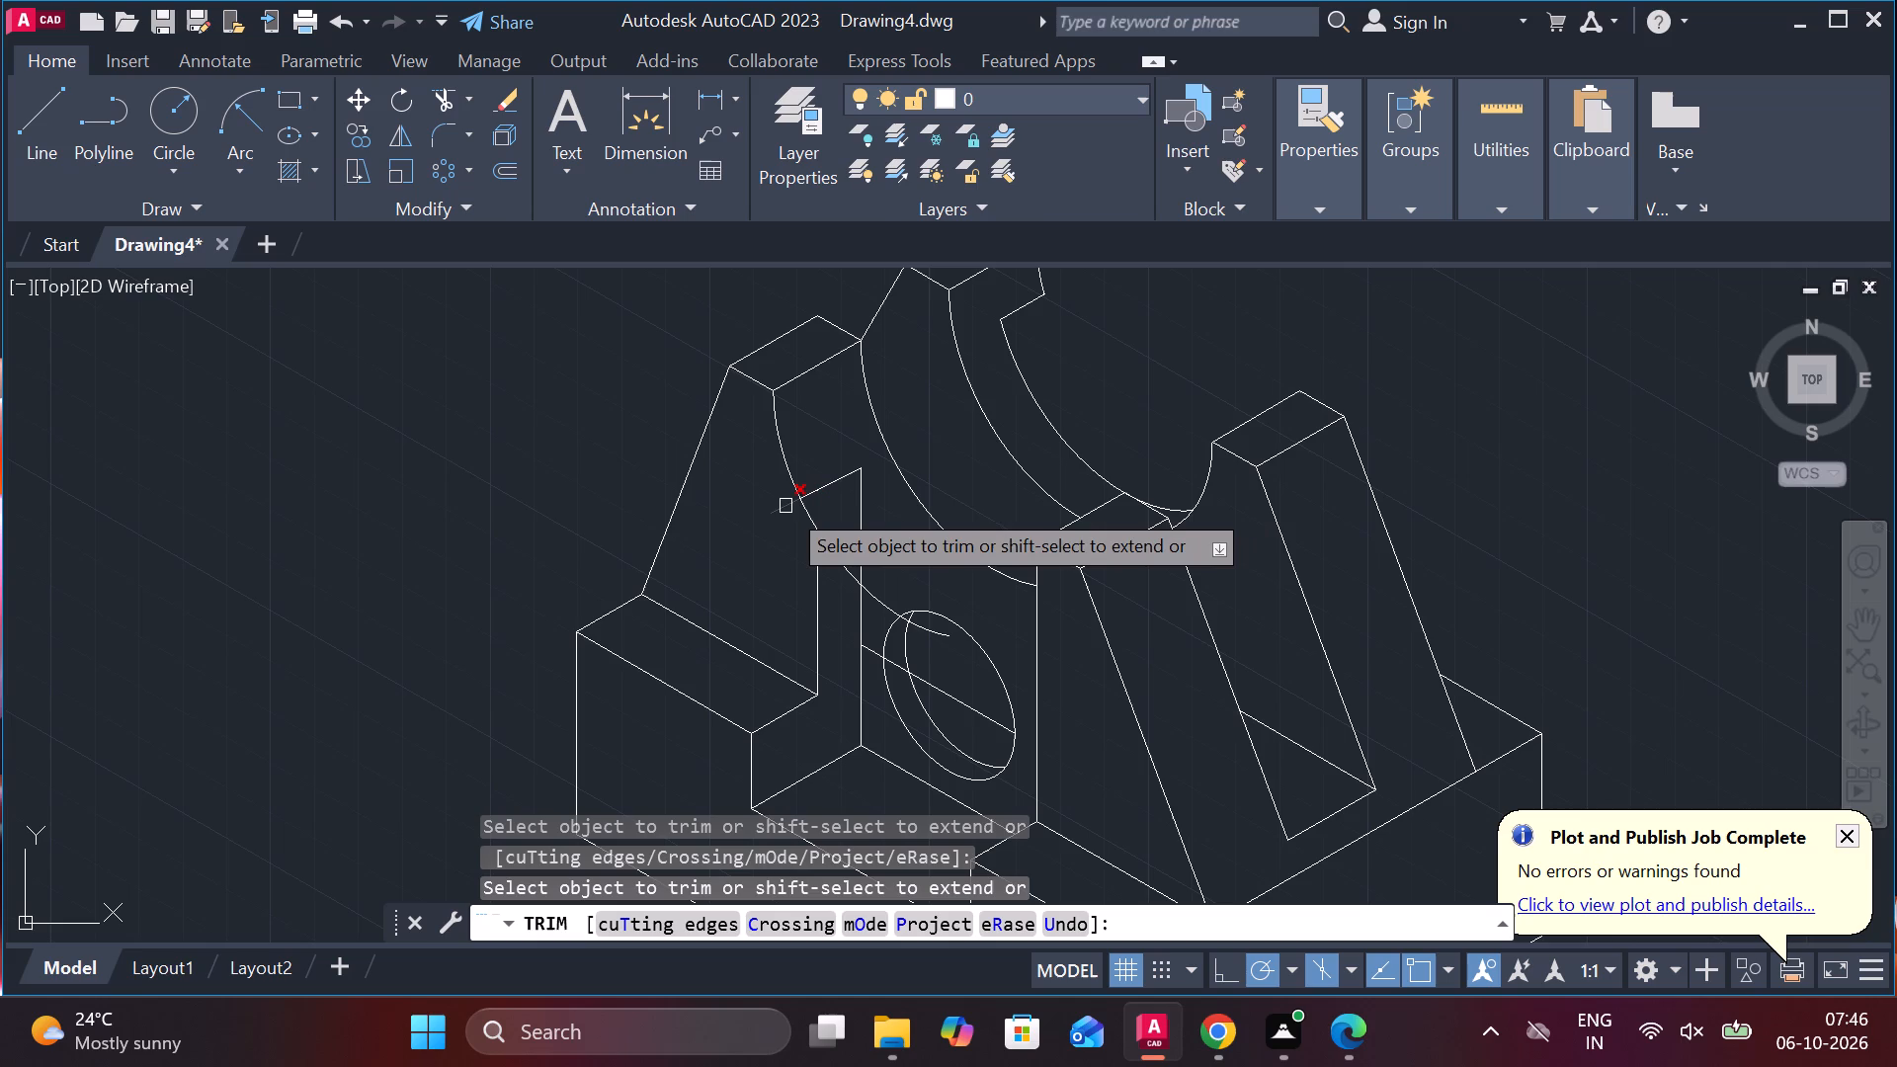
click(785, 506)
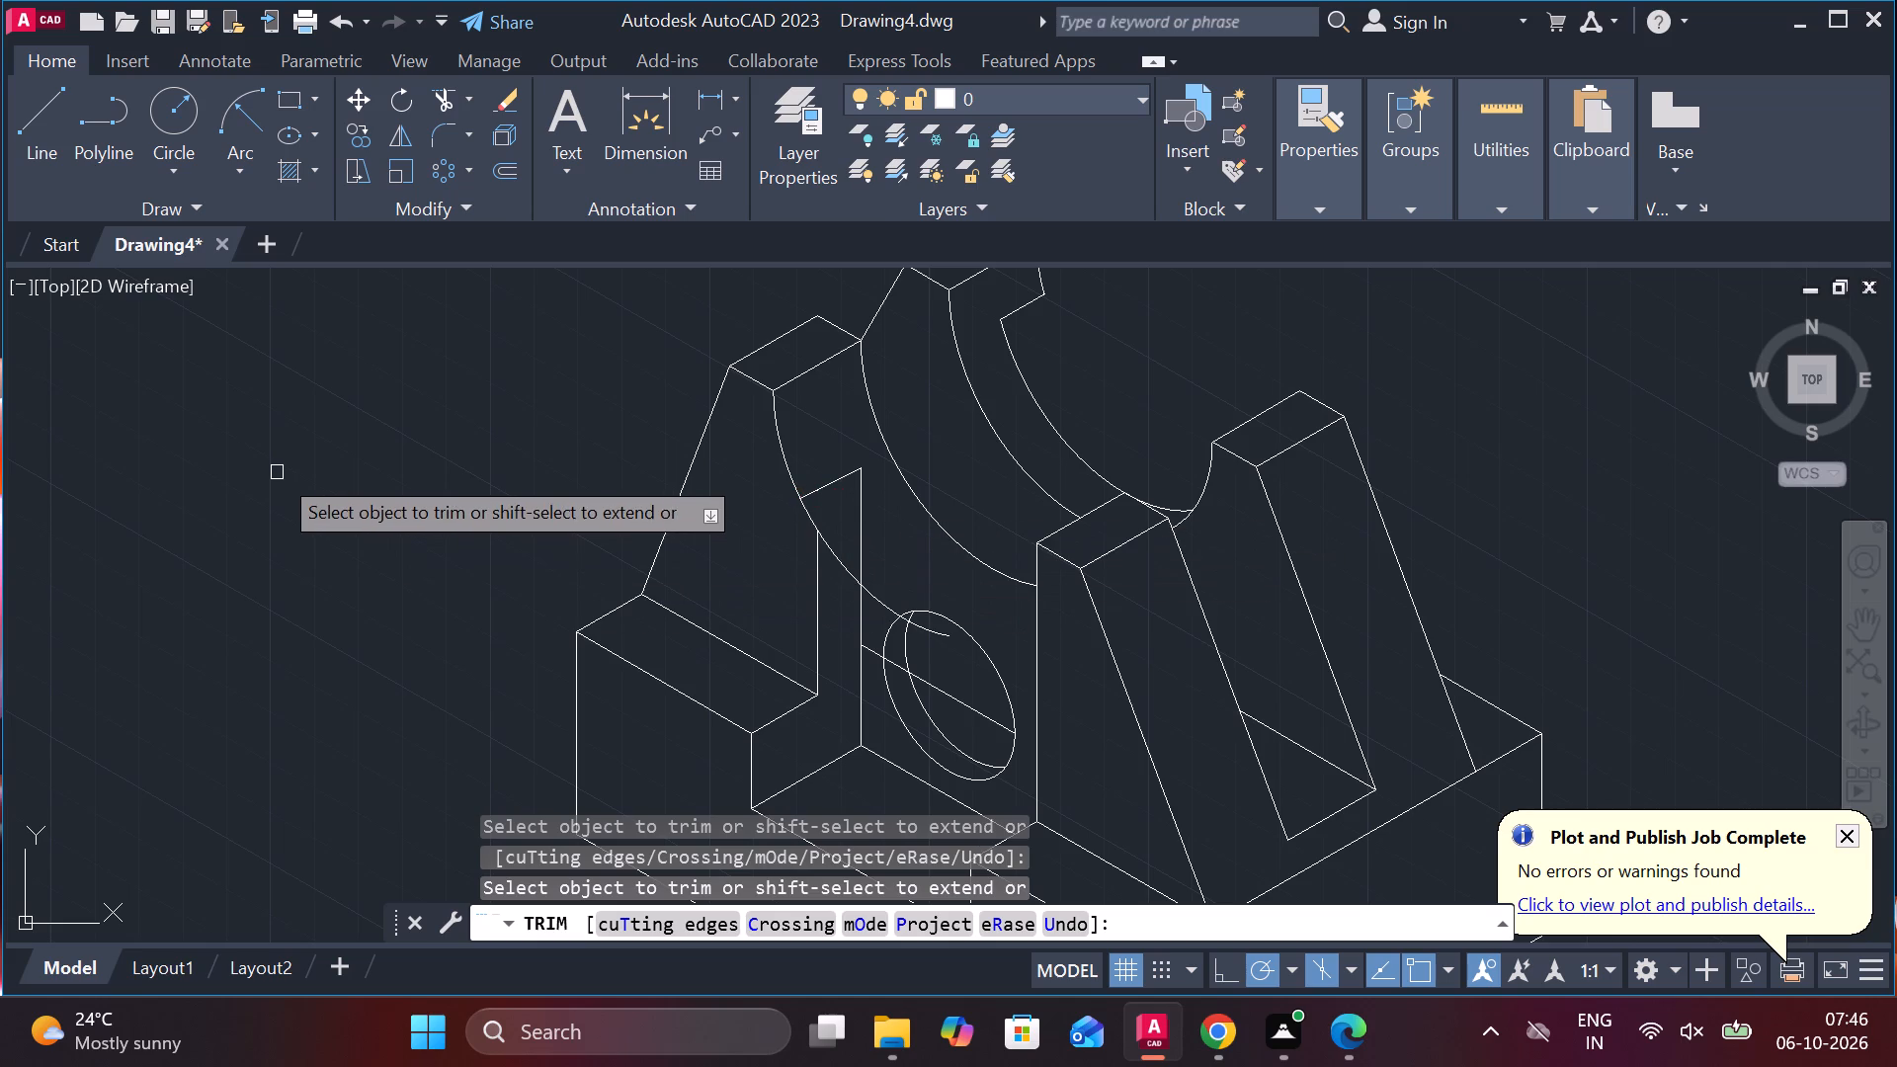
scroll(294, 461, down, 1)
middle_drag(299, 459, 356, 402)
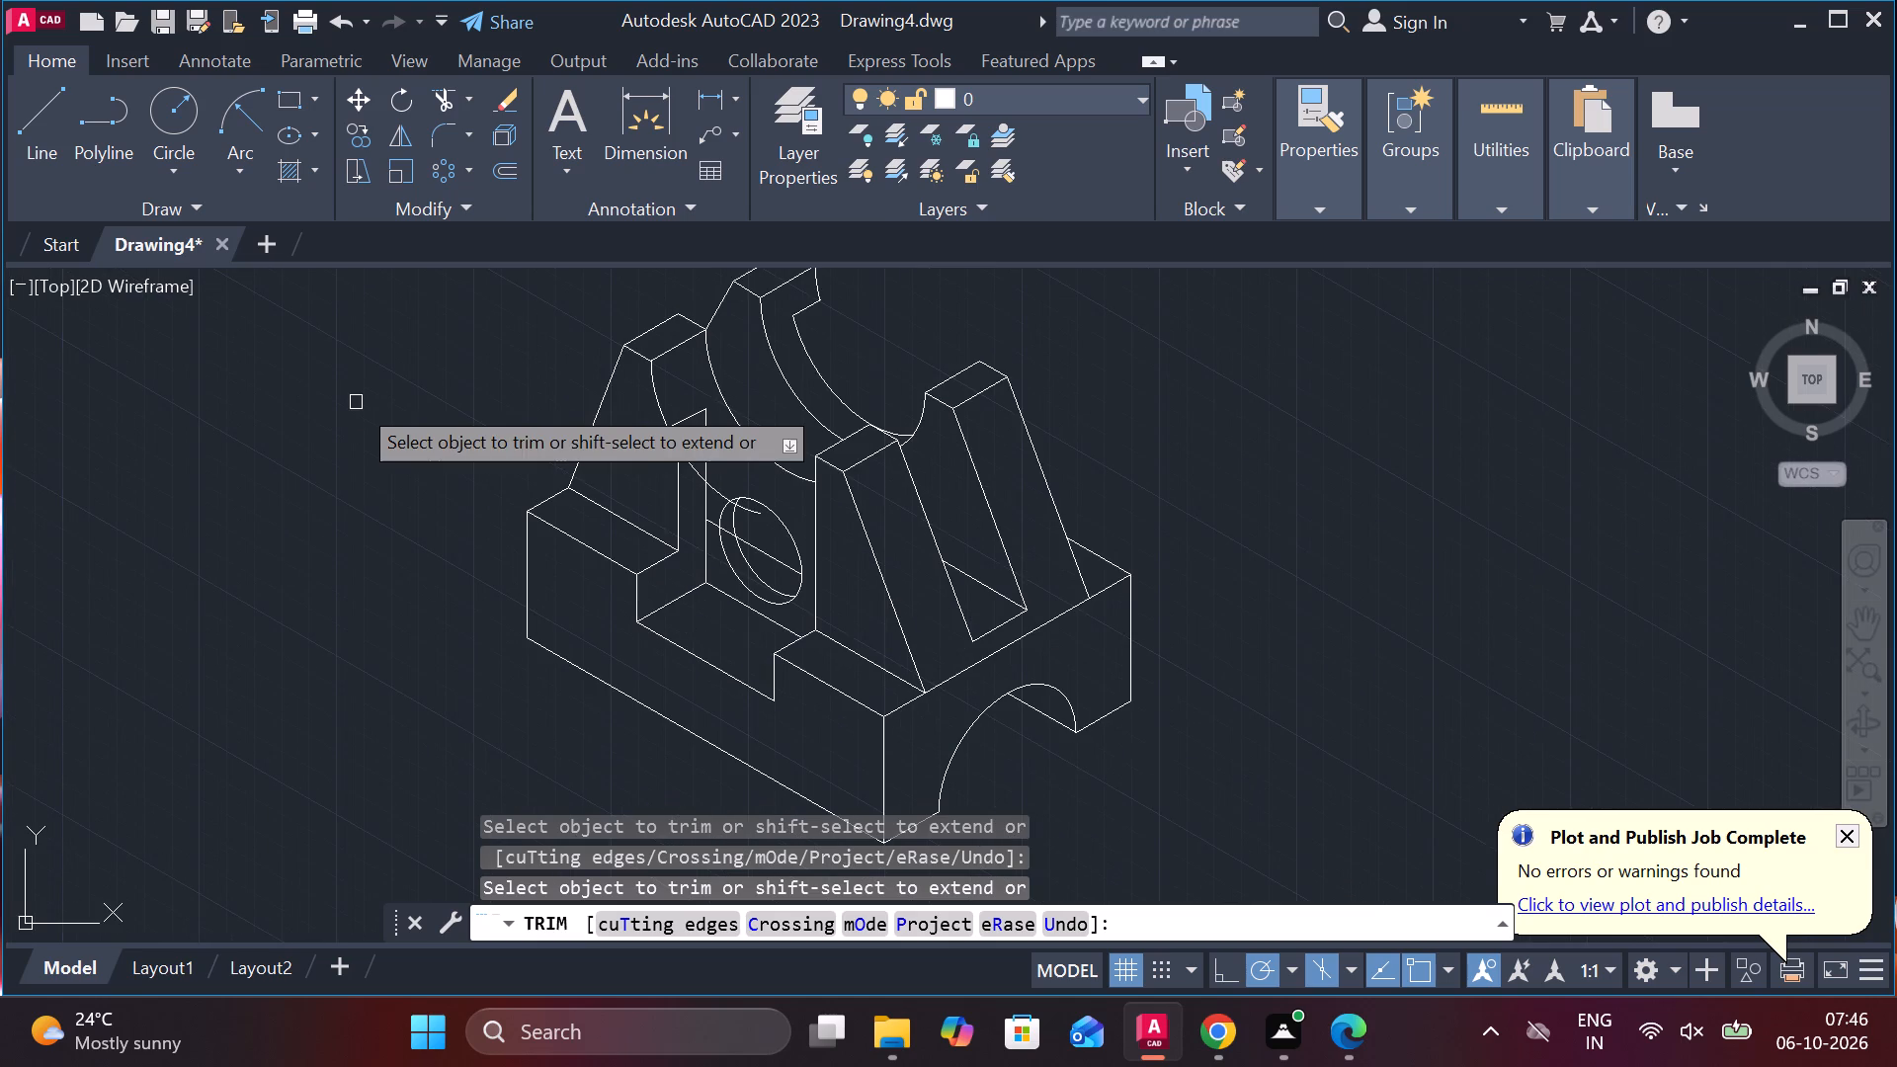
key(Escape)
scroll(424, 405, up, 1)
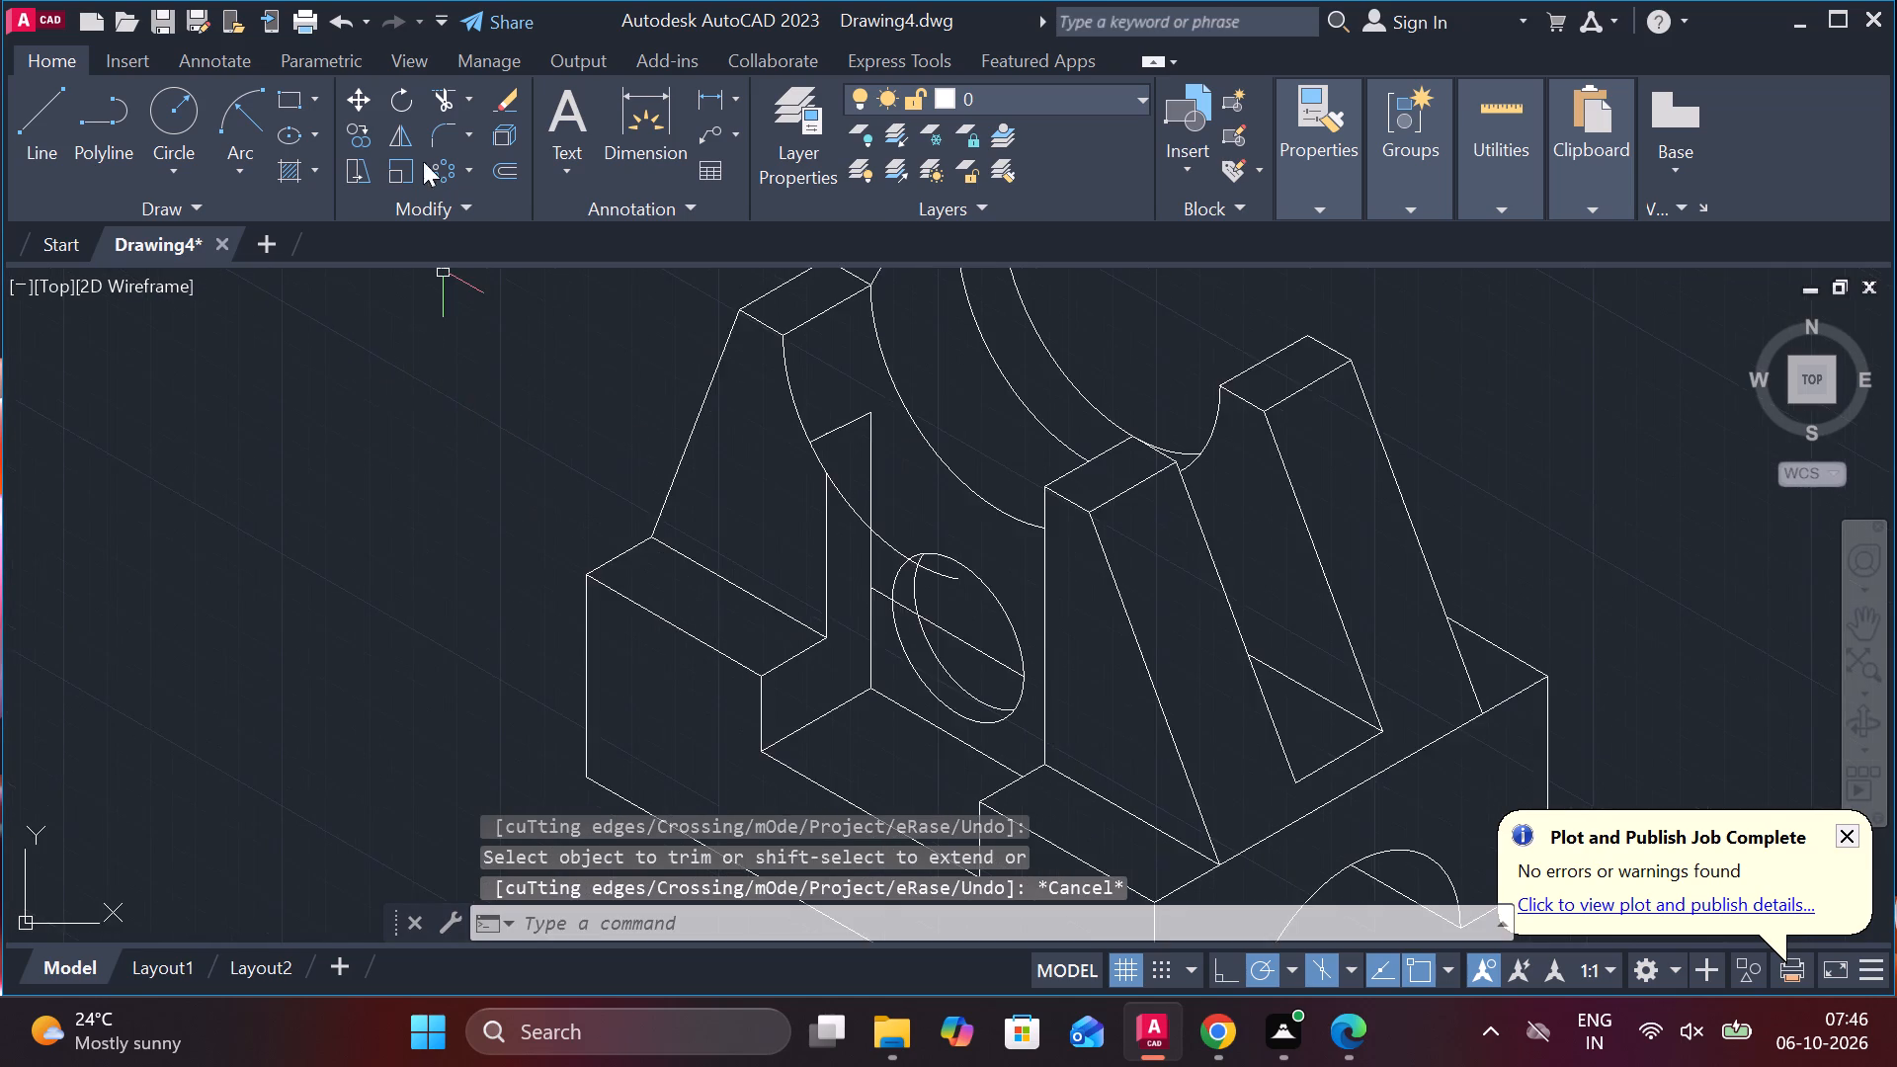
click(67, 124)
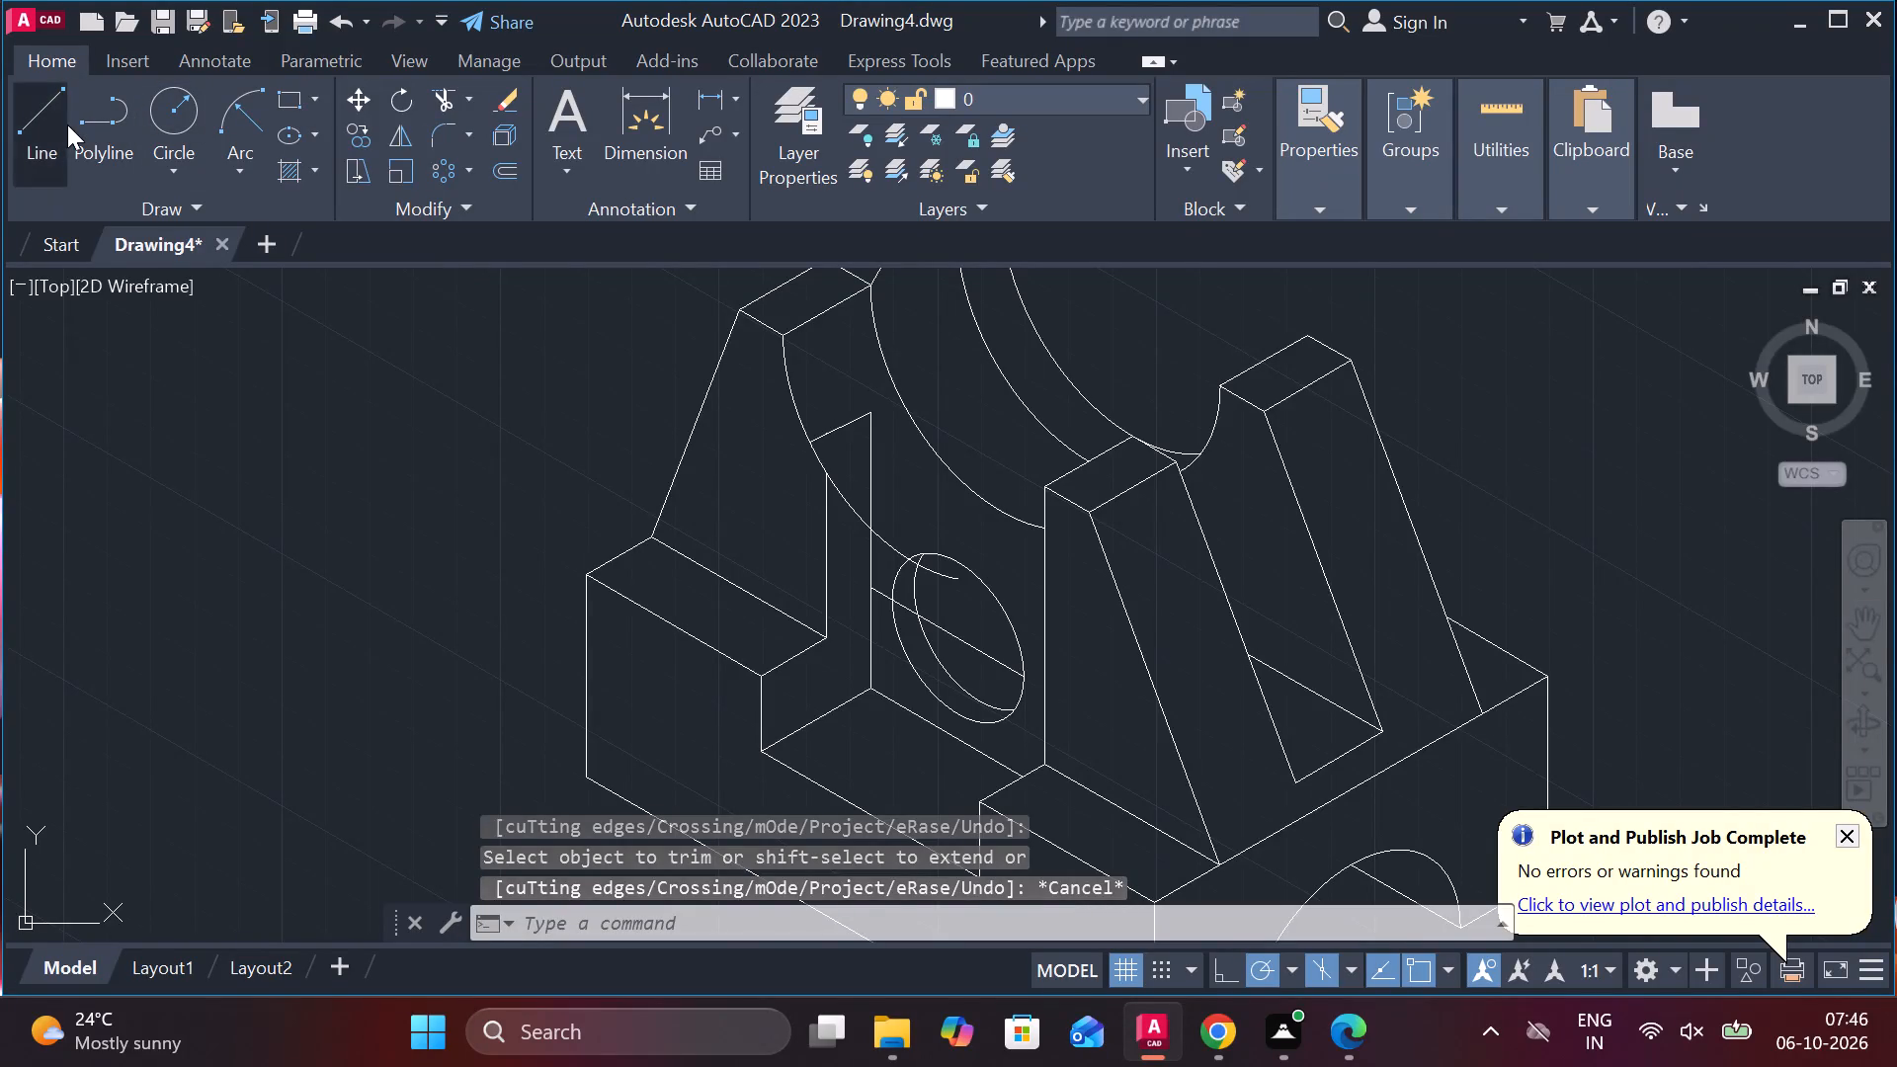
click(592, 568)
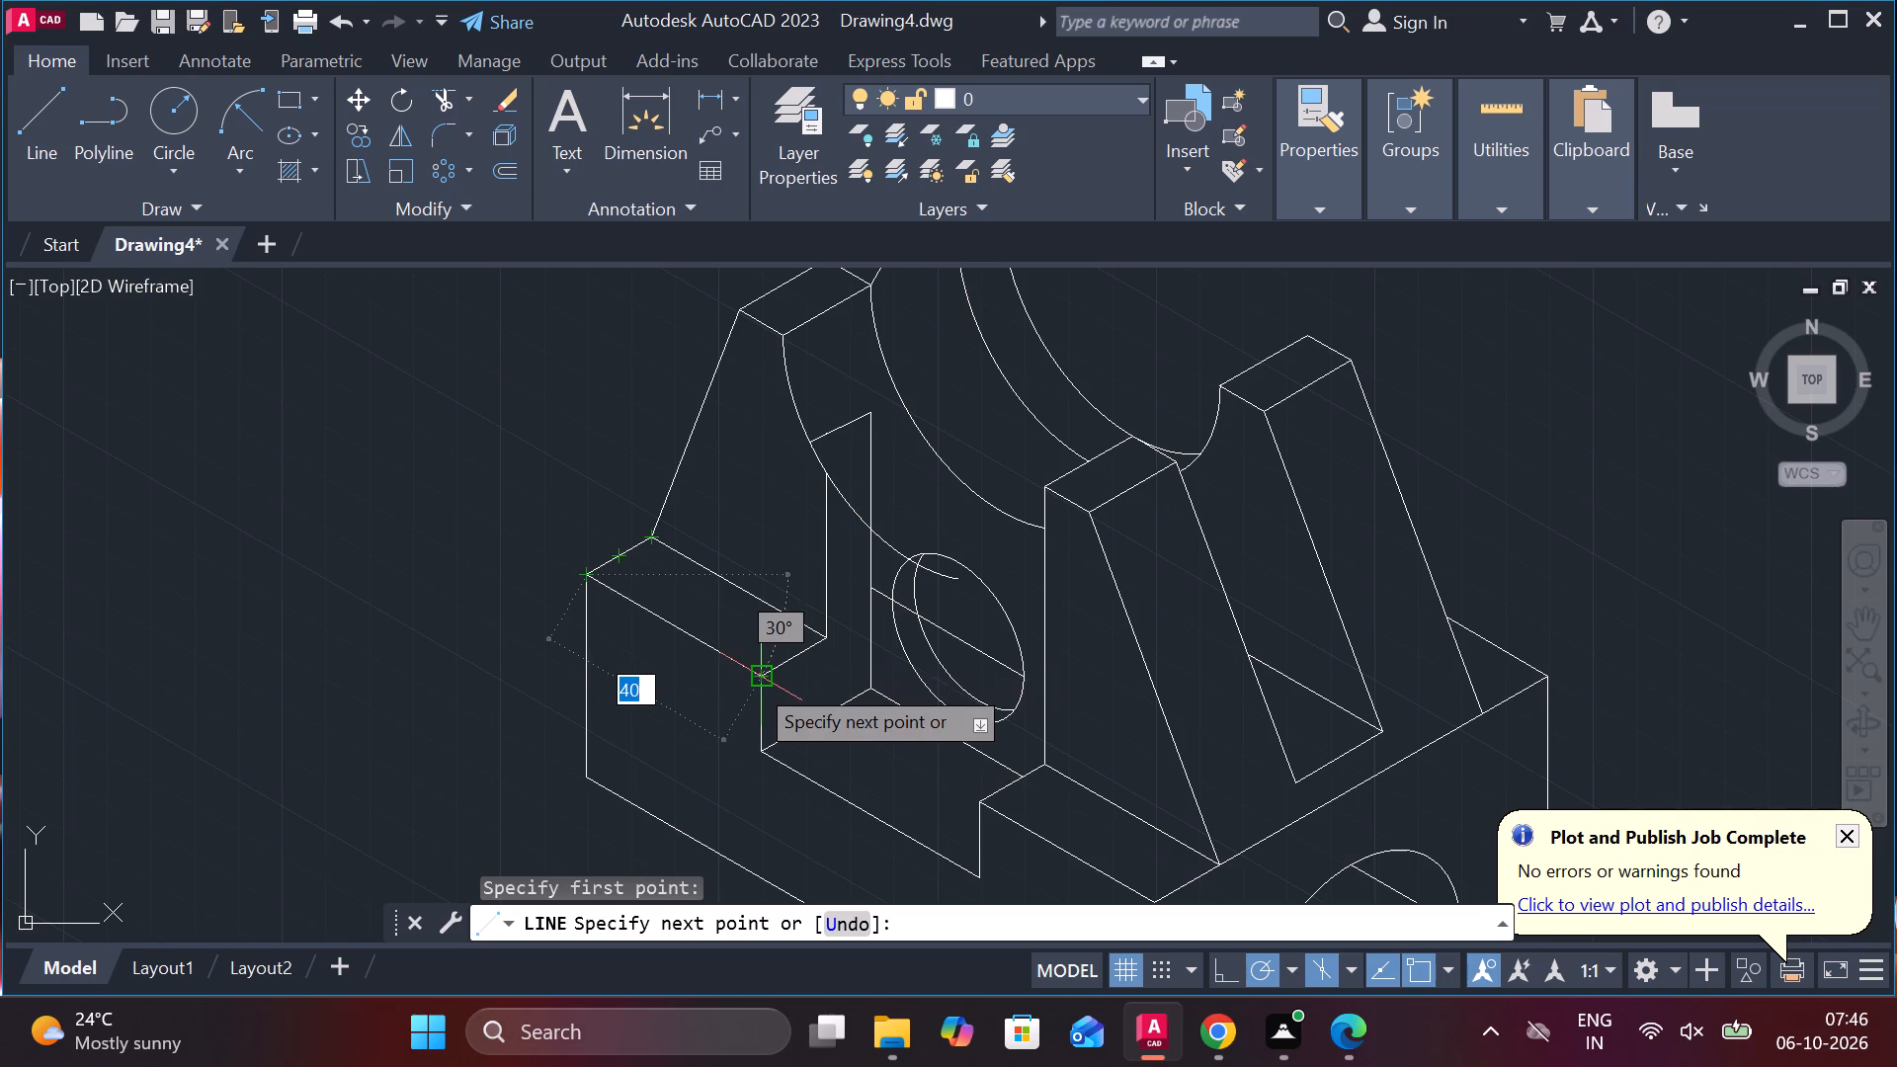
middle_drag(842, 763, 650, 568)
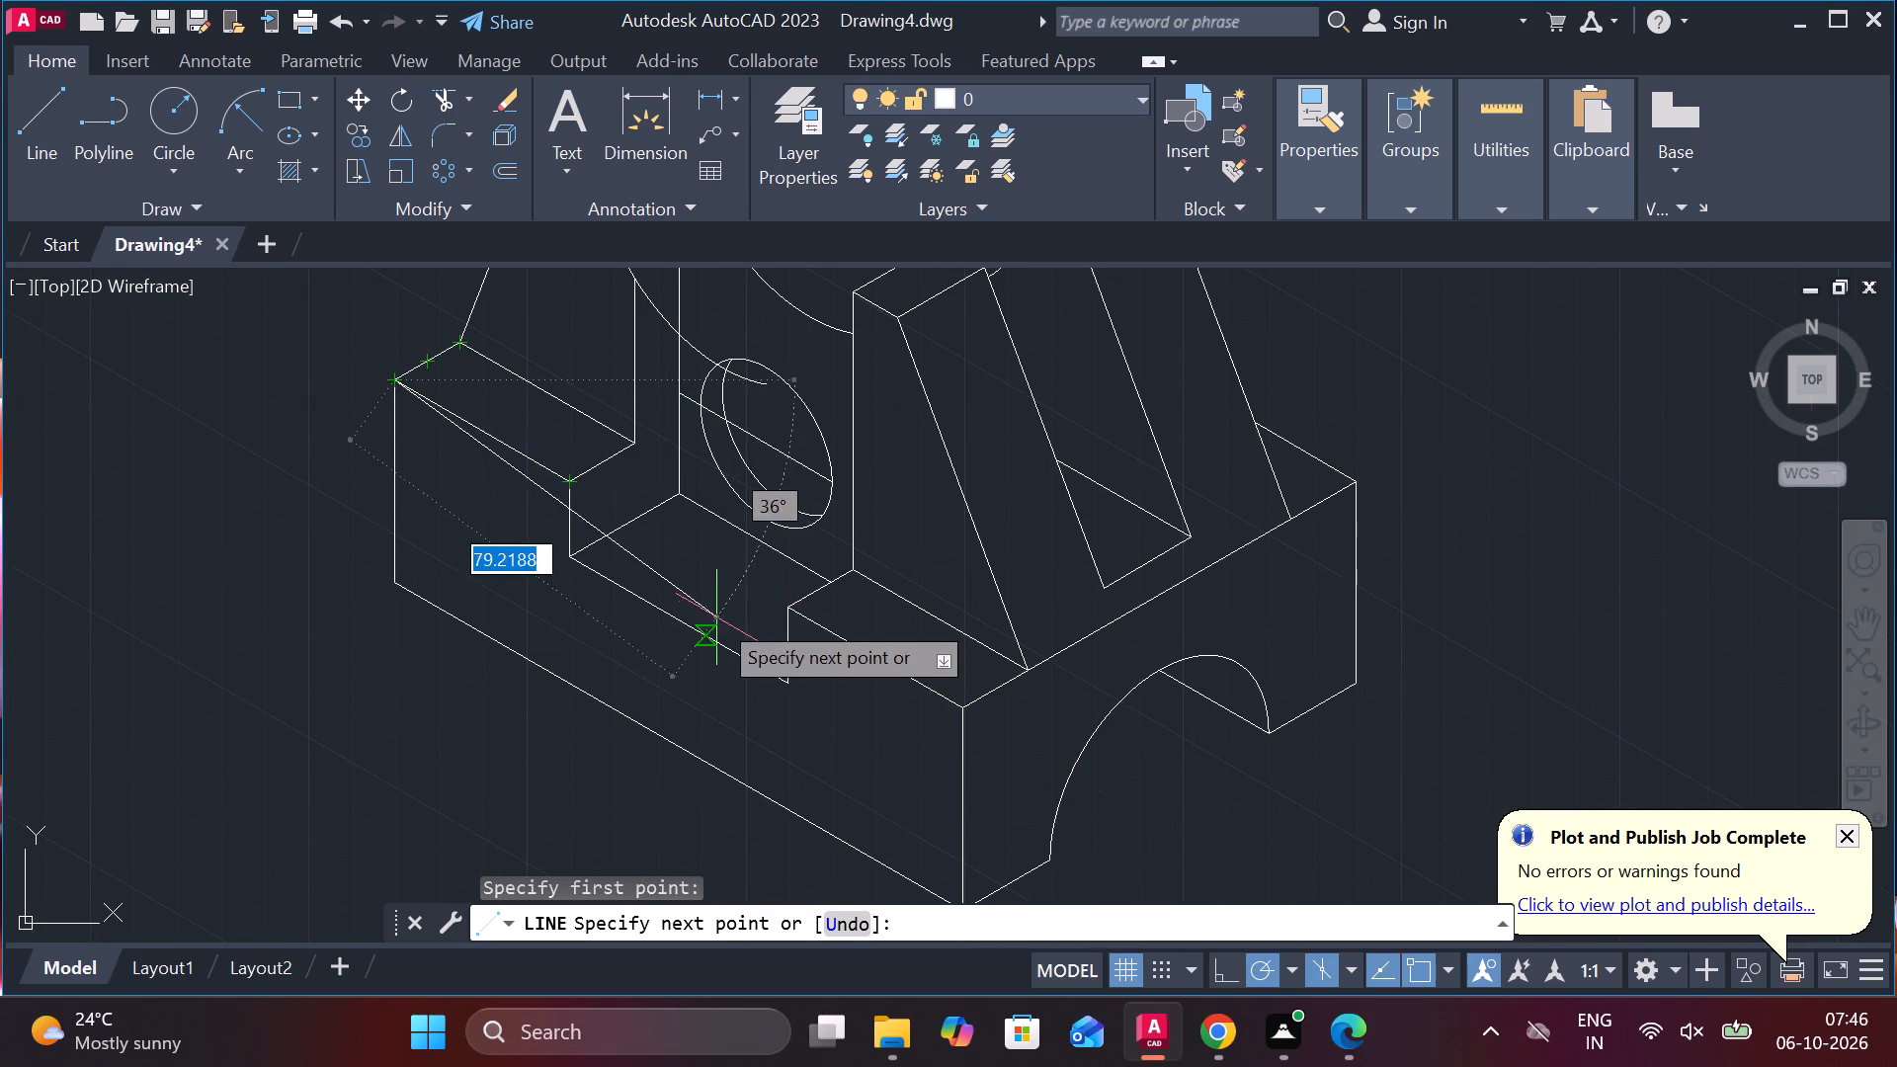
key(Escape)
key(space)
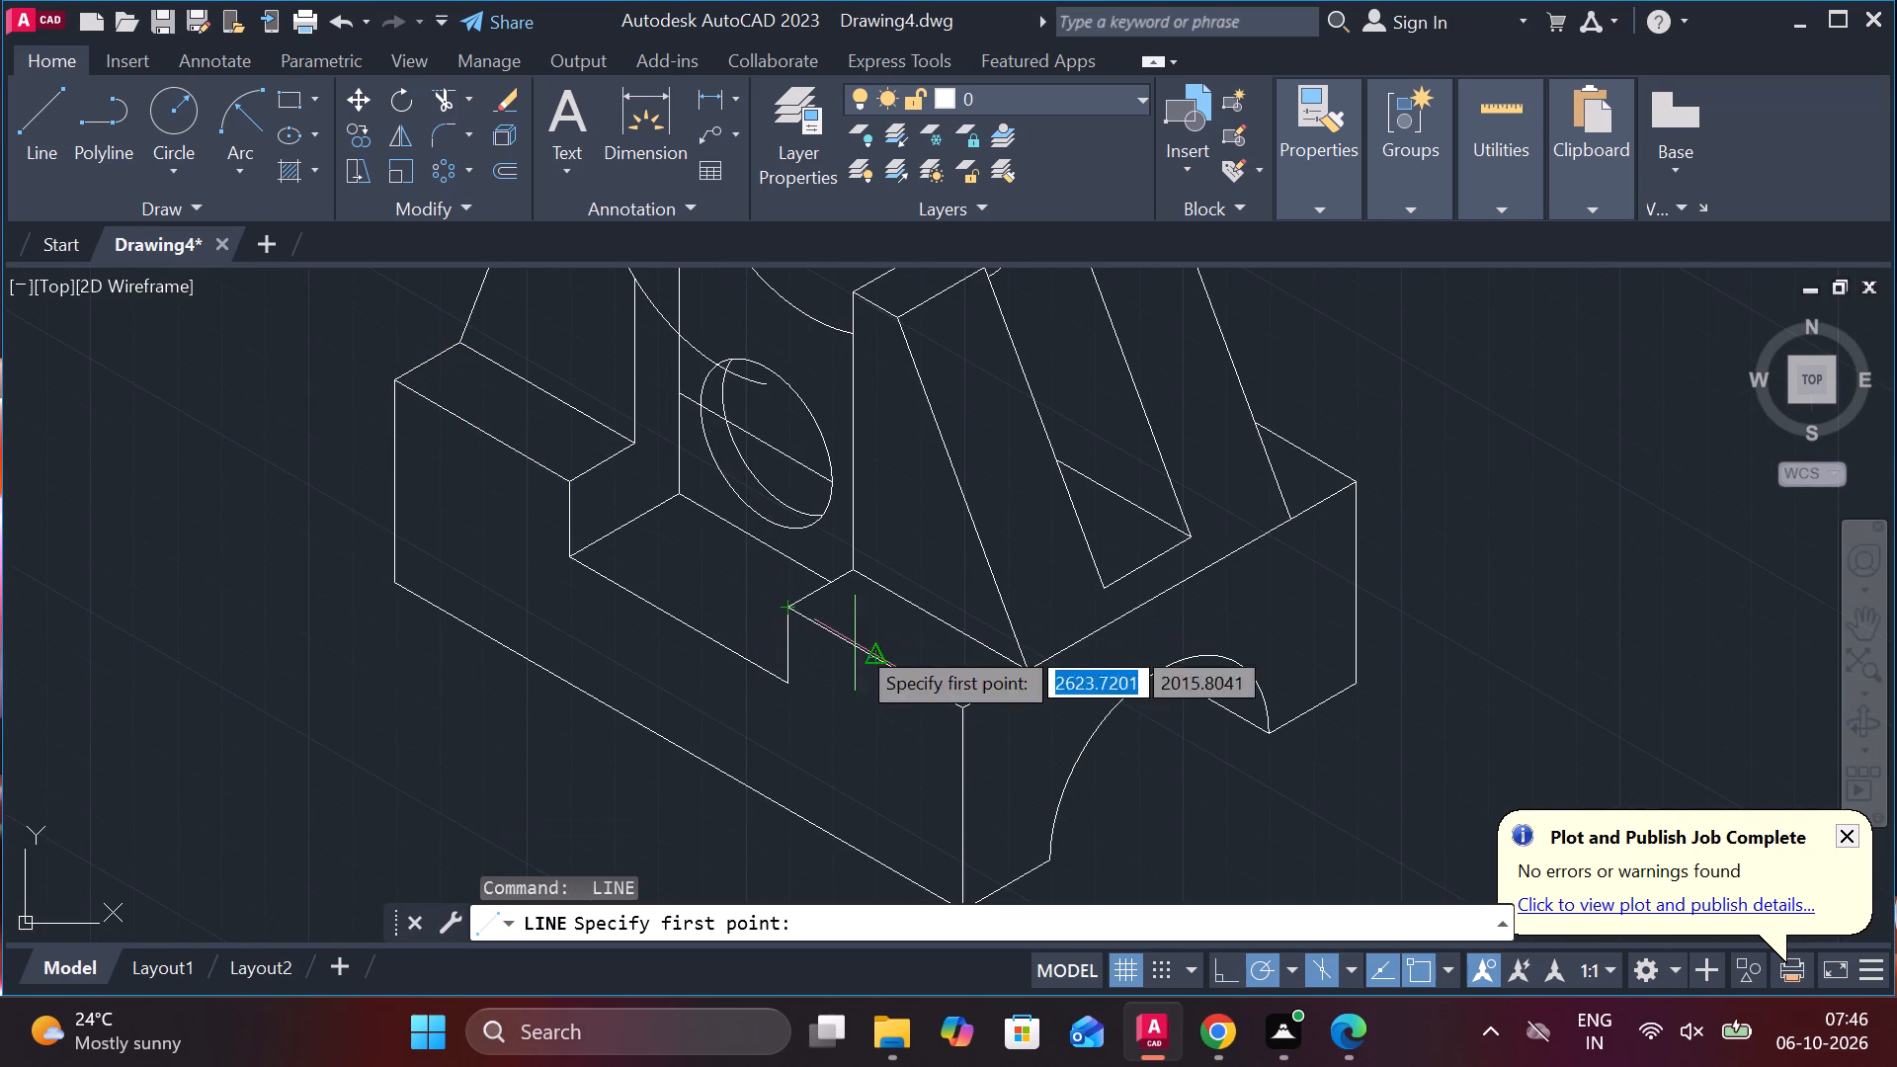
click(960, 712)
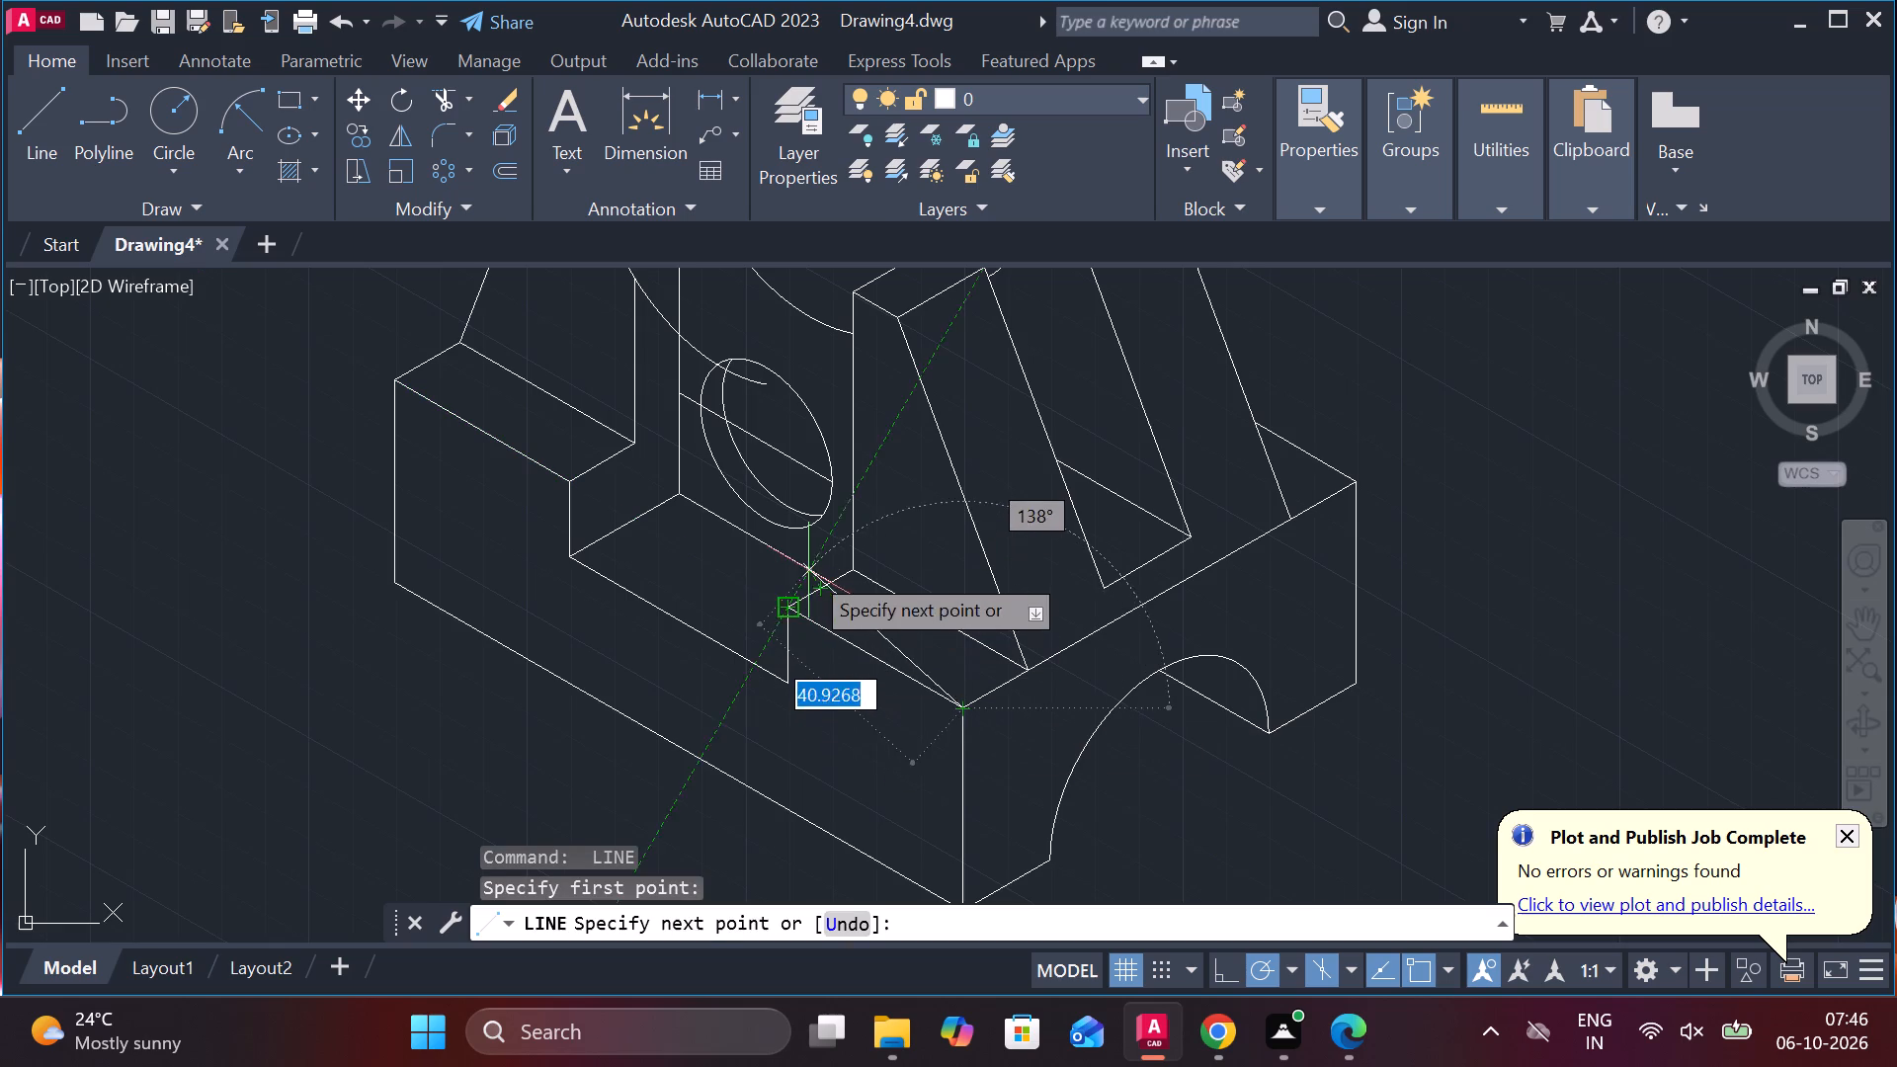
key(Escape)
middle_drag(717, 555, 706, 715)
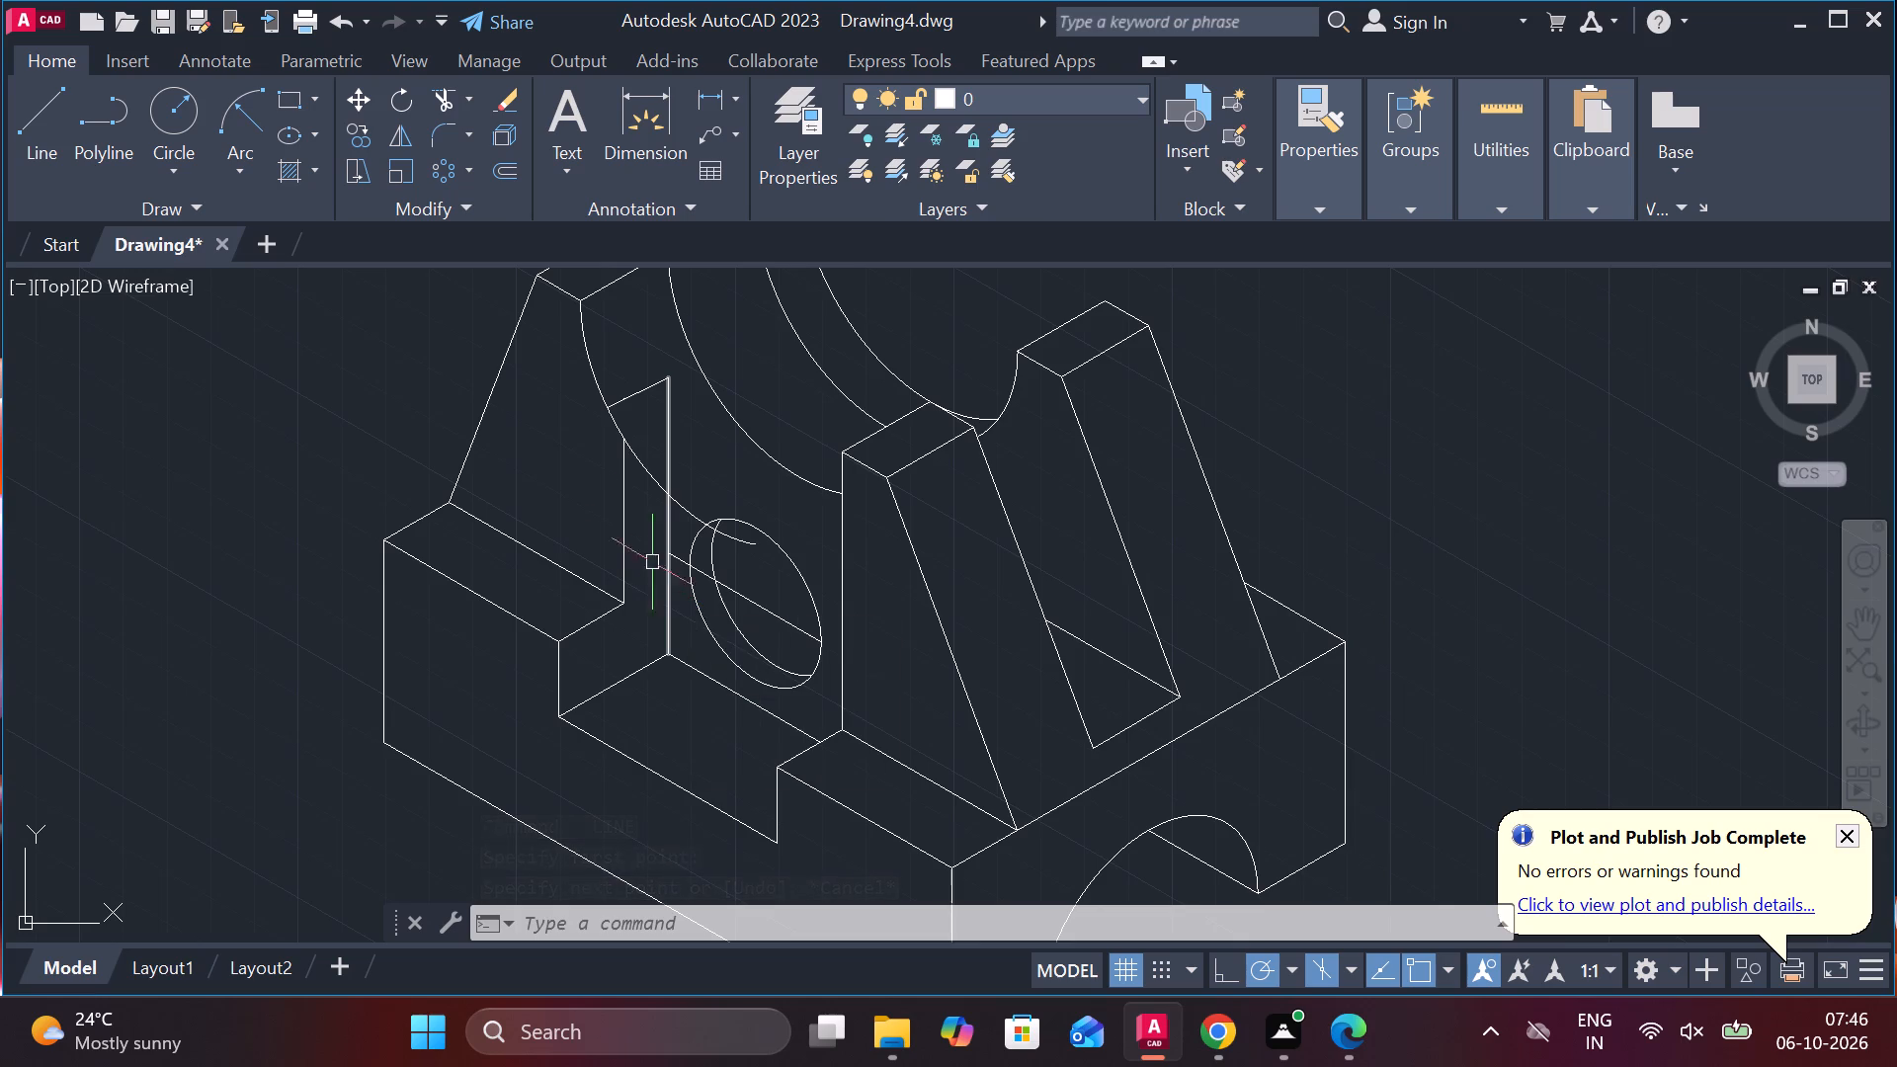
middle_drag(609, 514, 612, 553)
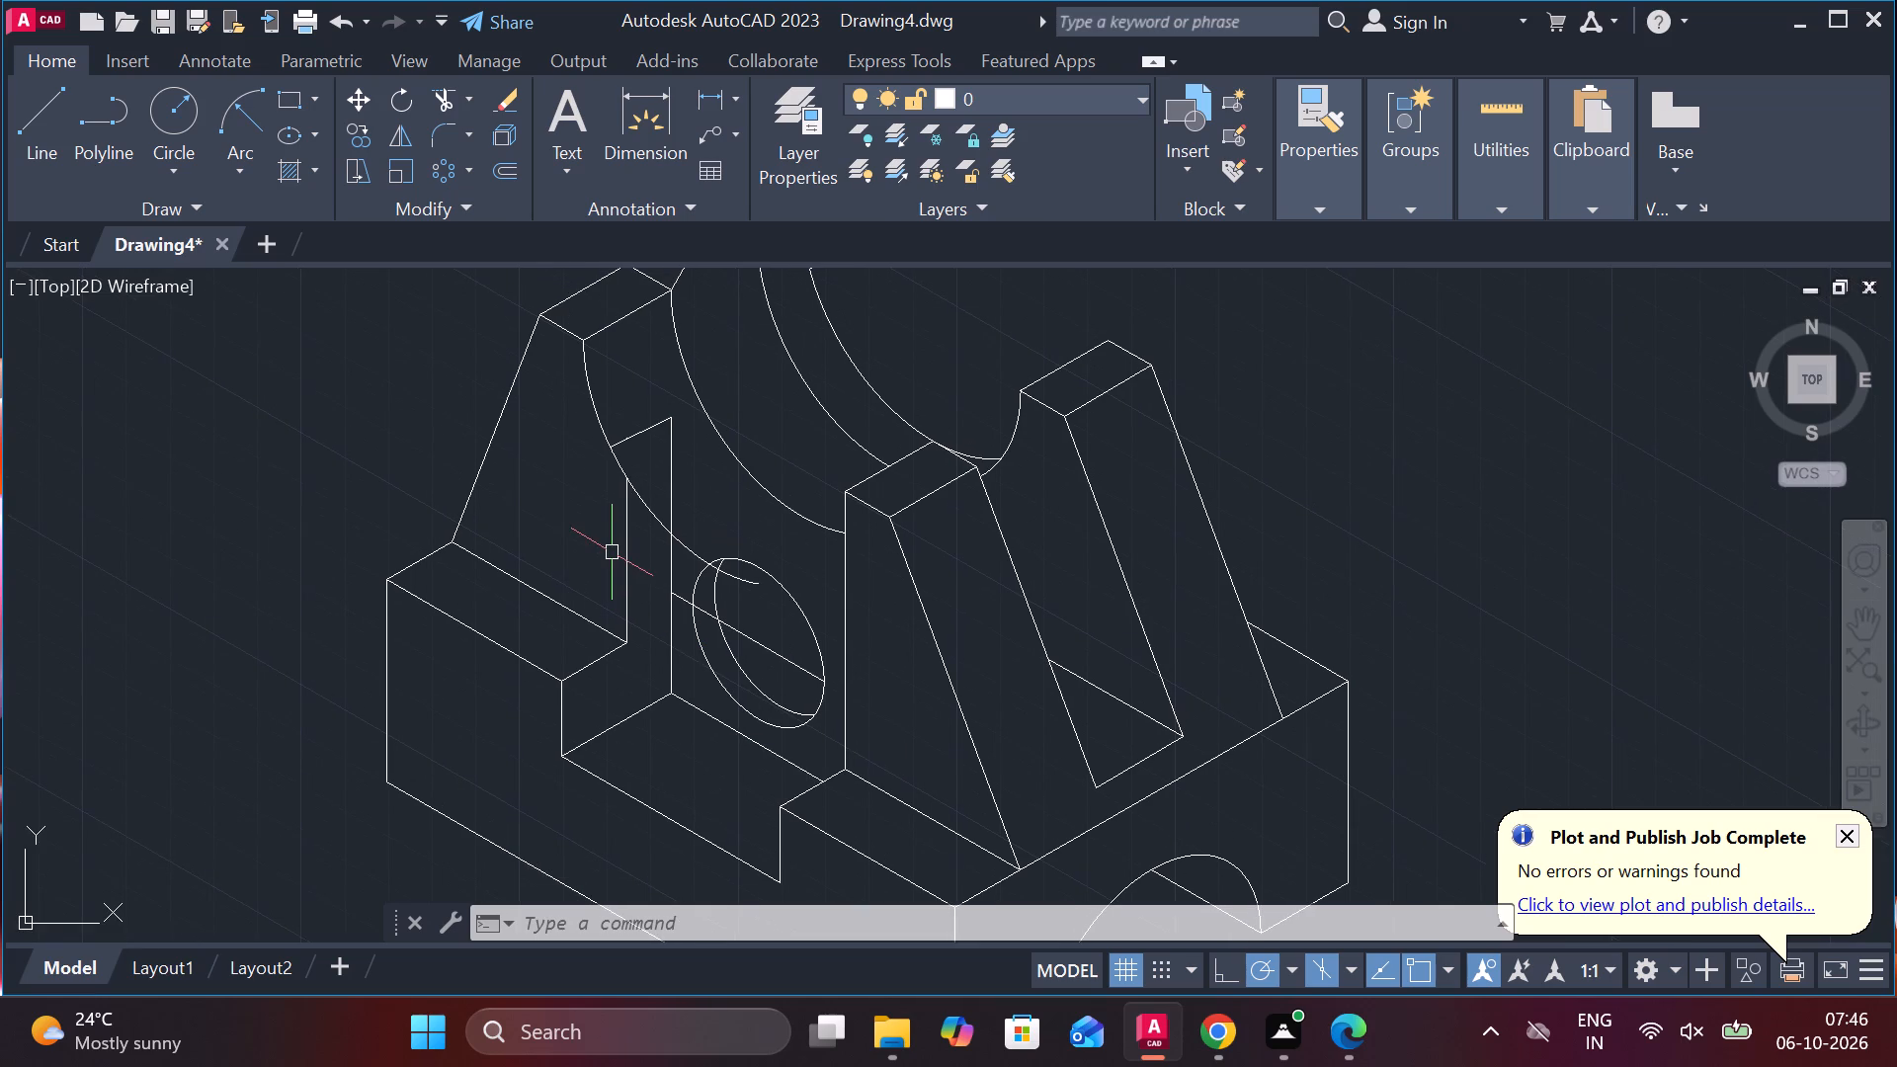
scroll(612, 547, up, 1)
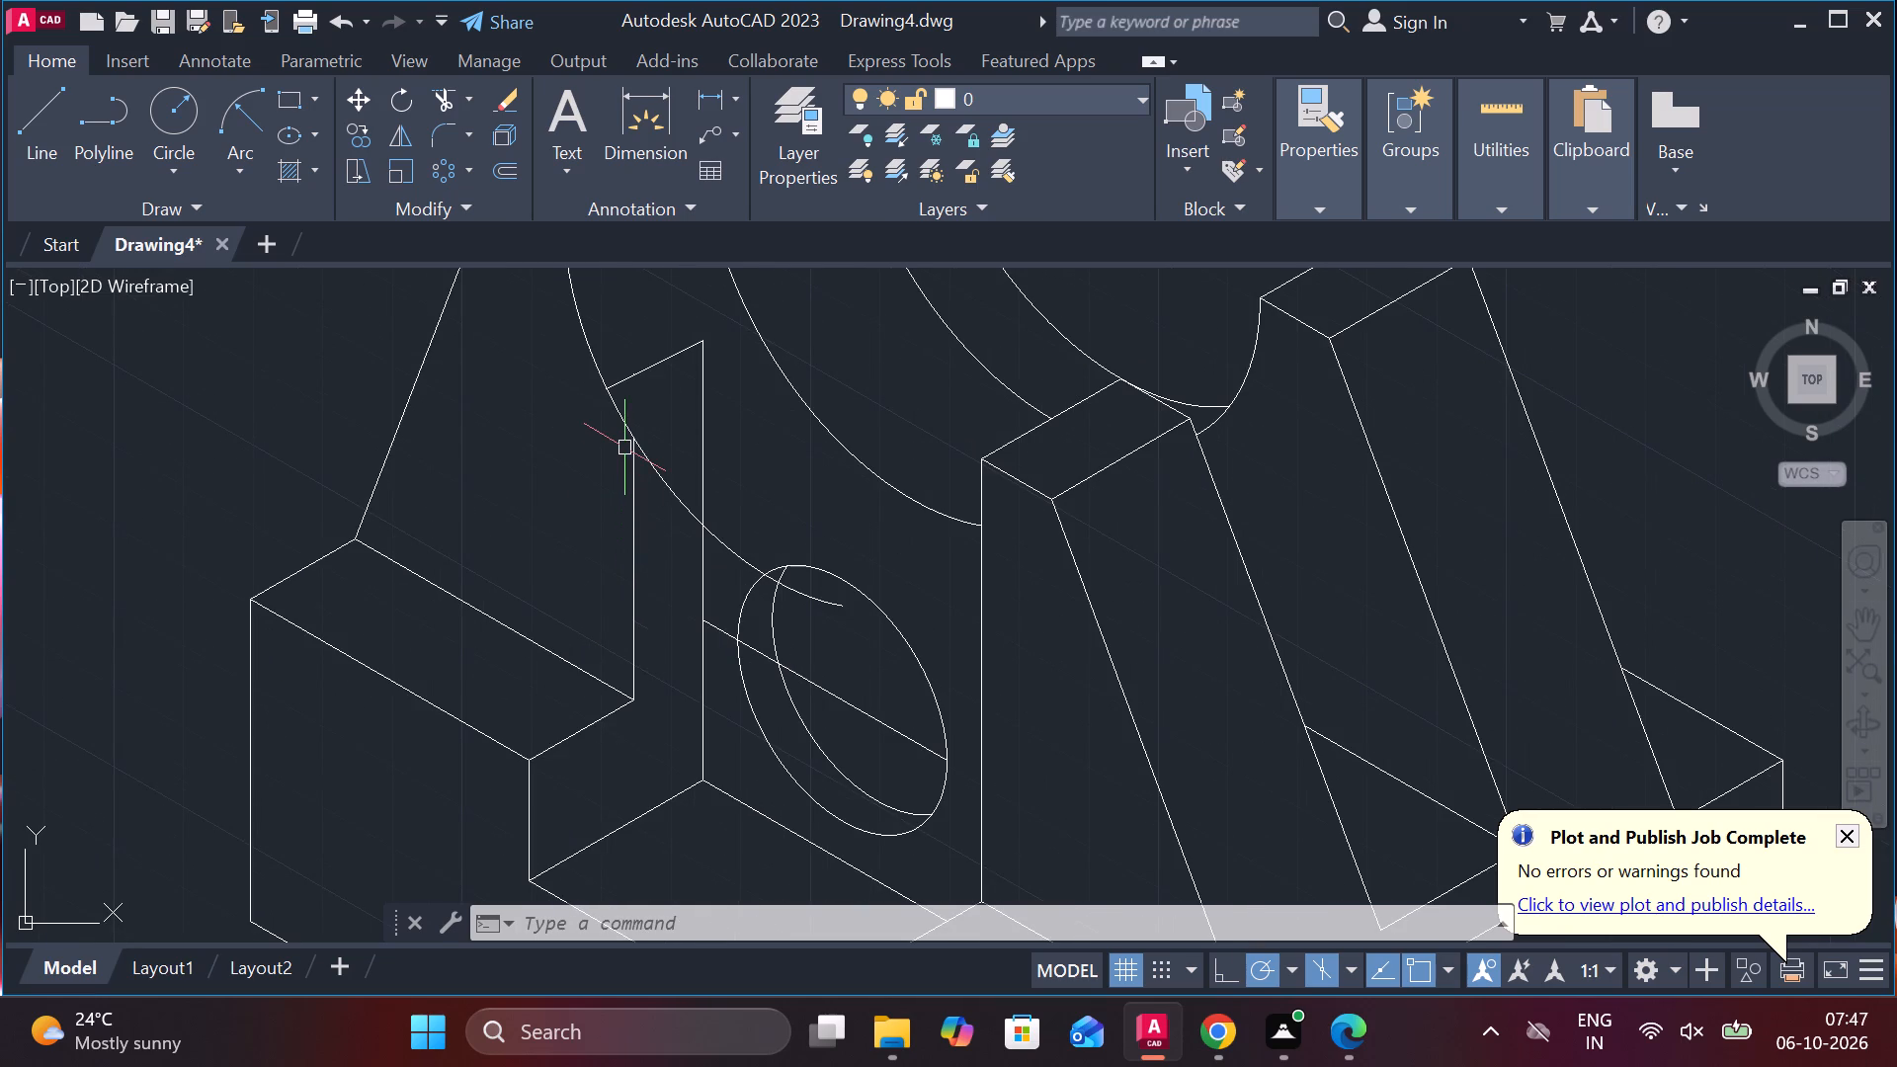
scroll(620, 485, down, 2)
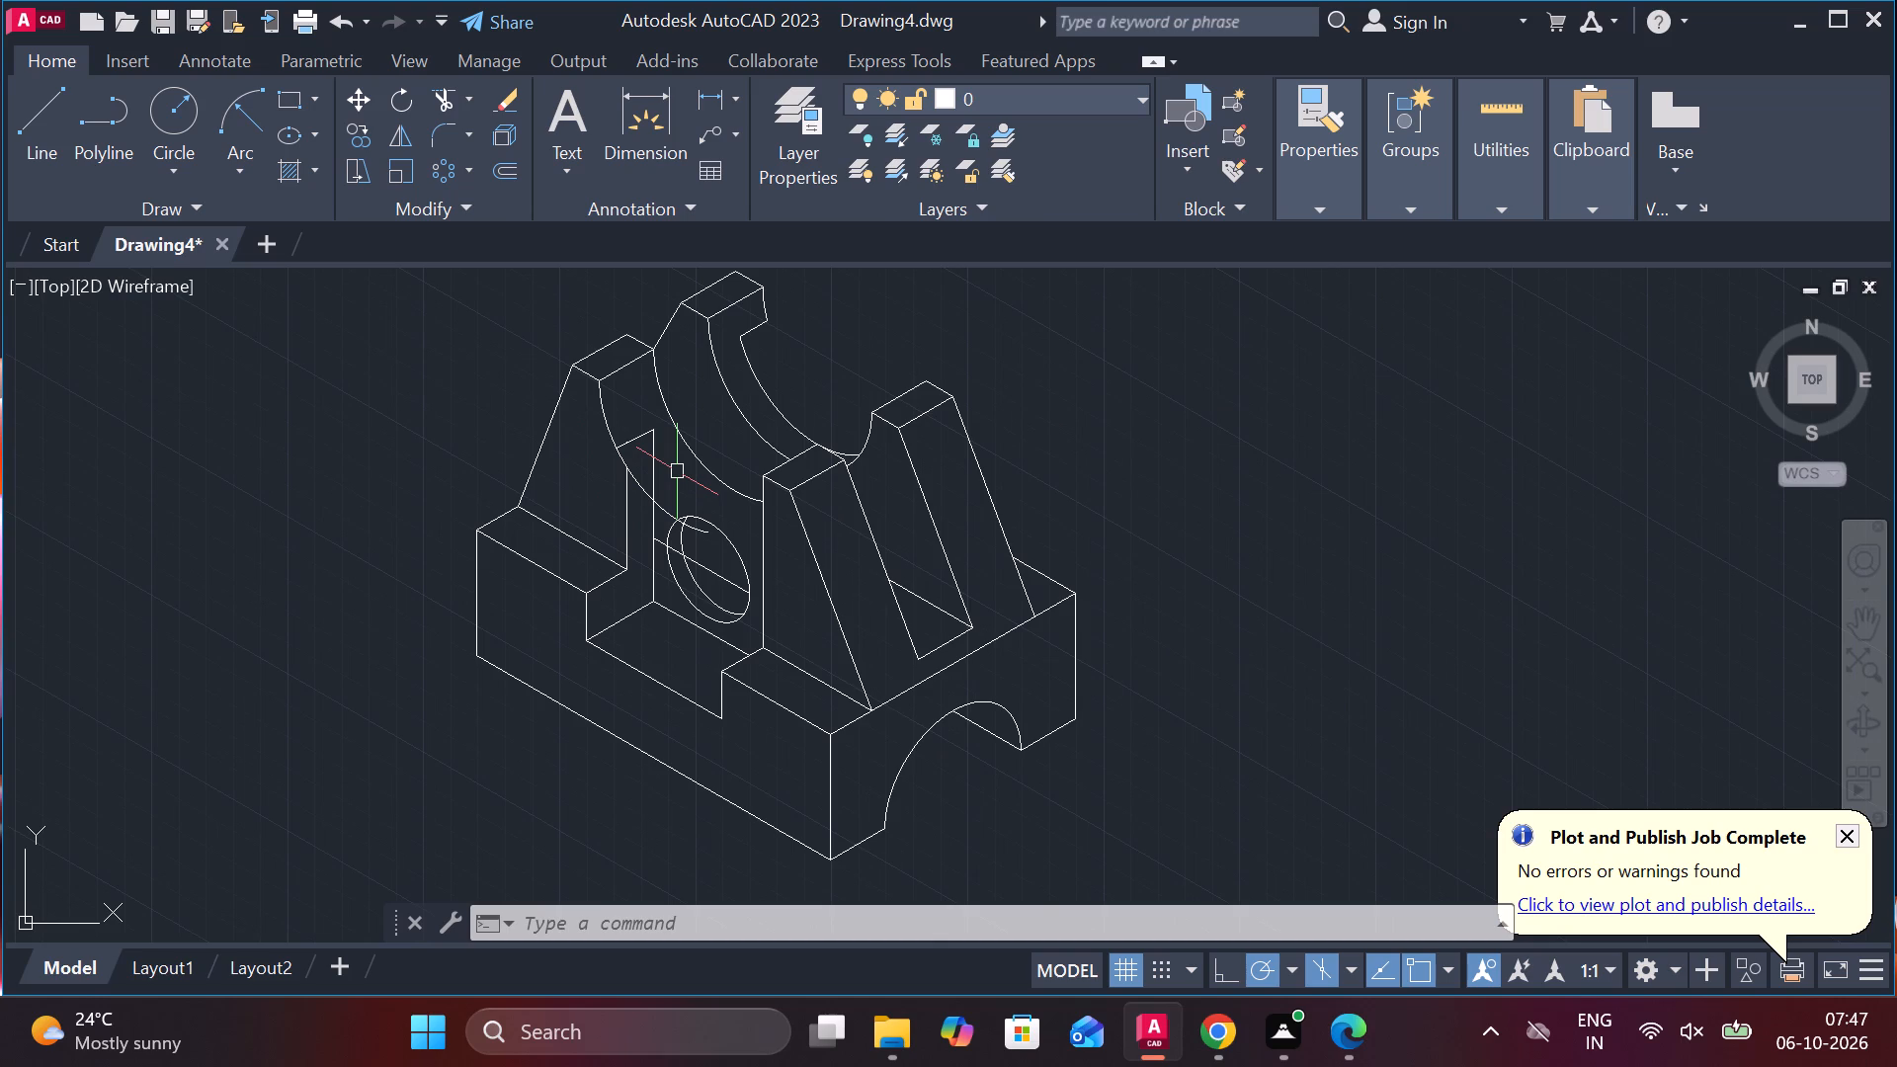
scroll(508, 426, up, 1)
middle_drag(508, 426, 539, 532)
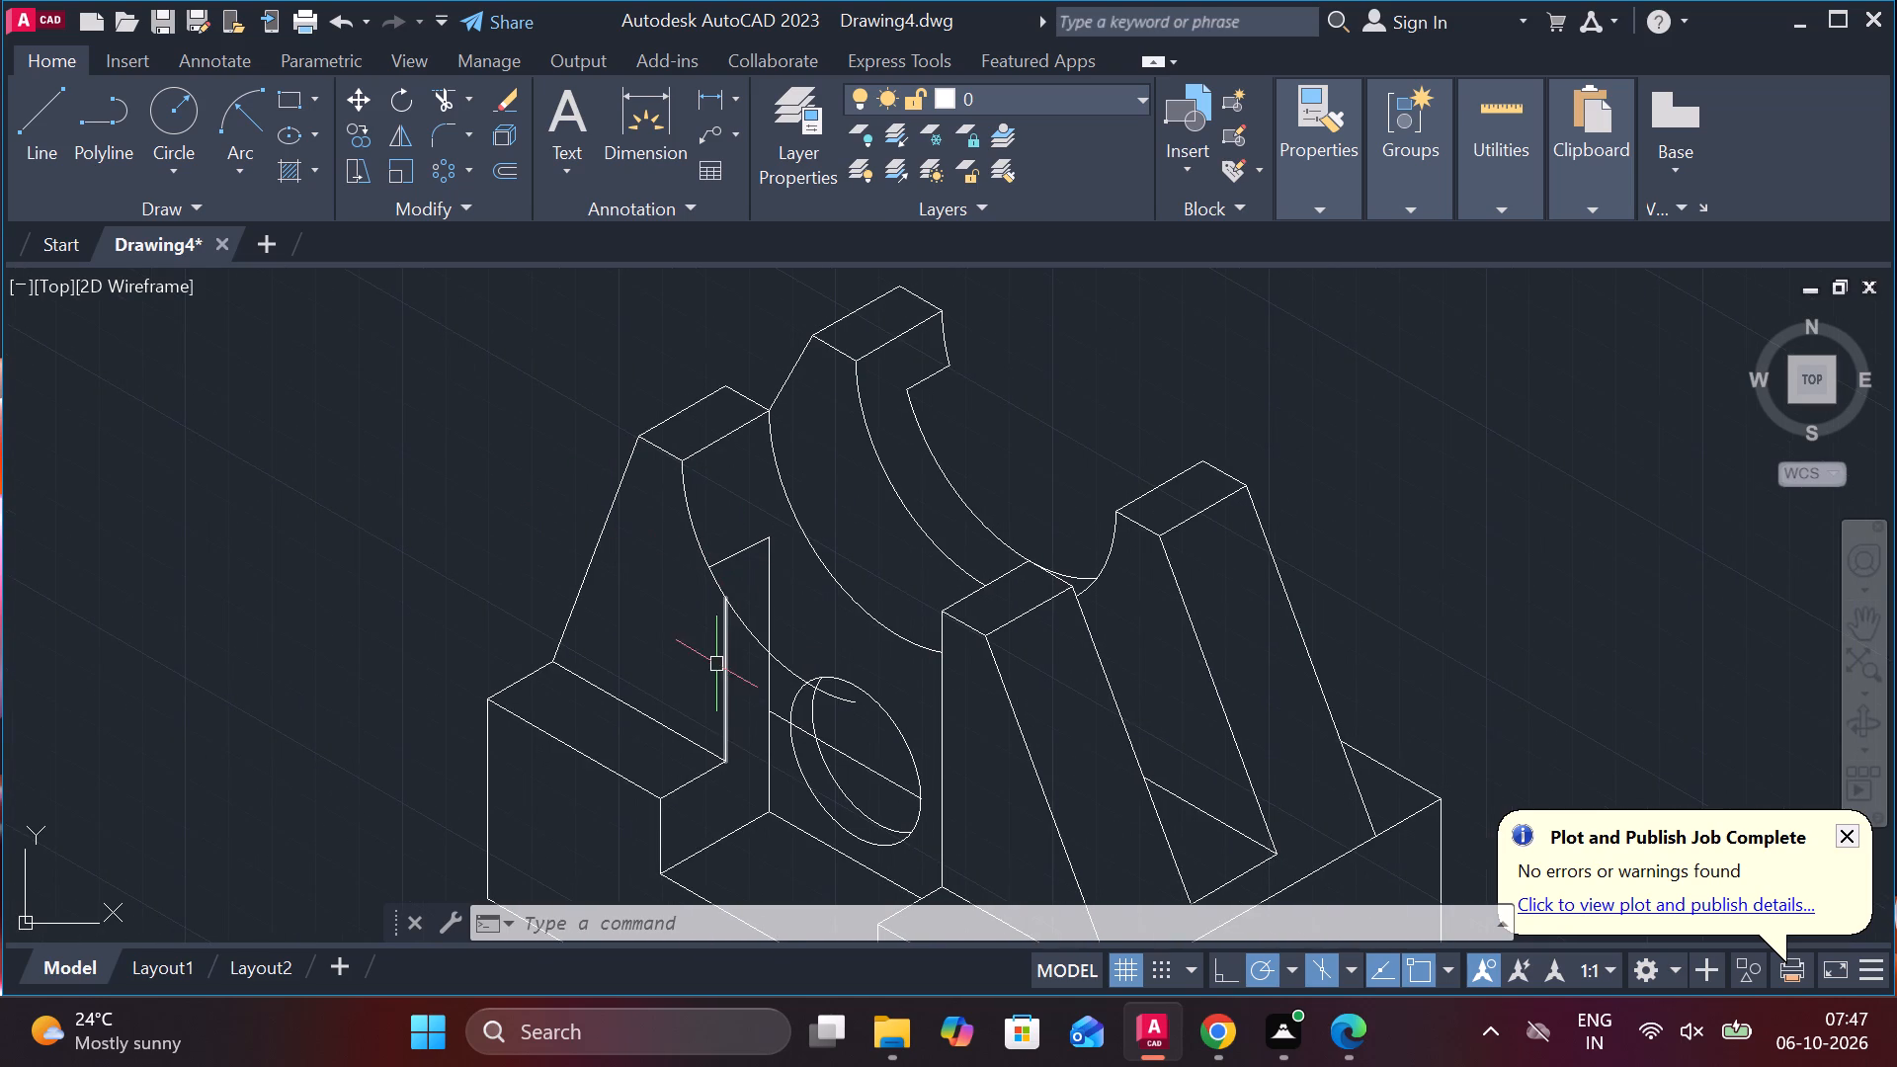
Undo the recent trims, lengthening, erasure, extension and curve copies until no copied curve crosses the narrow upright.
key(ctrl+z)
key(ctrl+z)
key(ctrl+z)
key(ctrl+z)
key(ctrl+z)
key(ctrl+z)
key(ctrl+z)
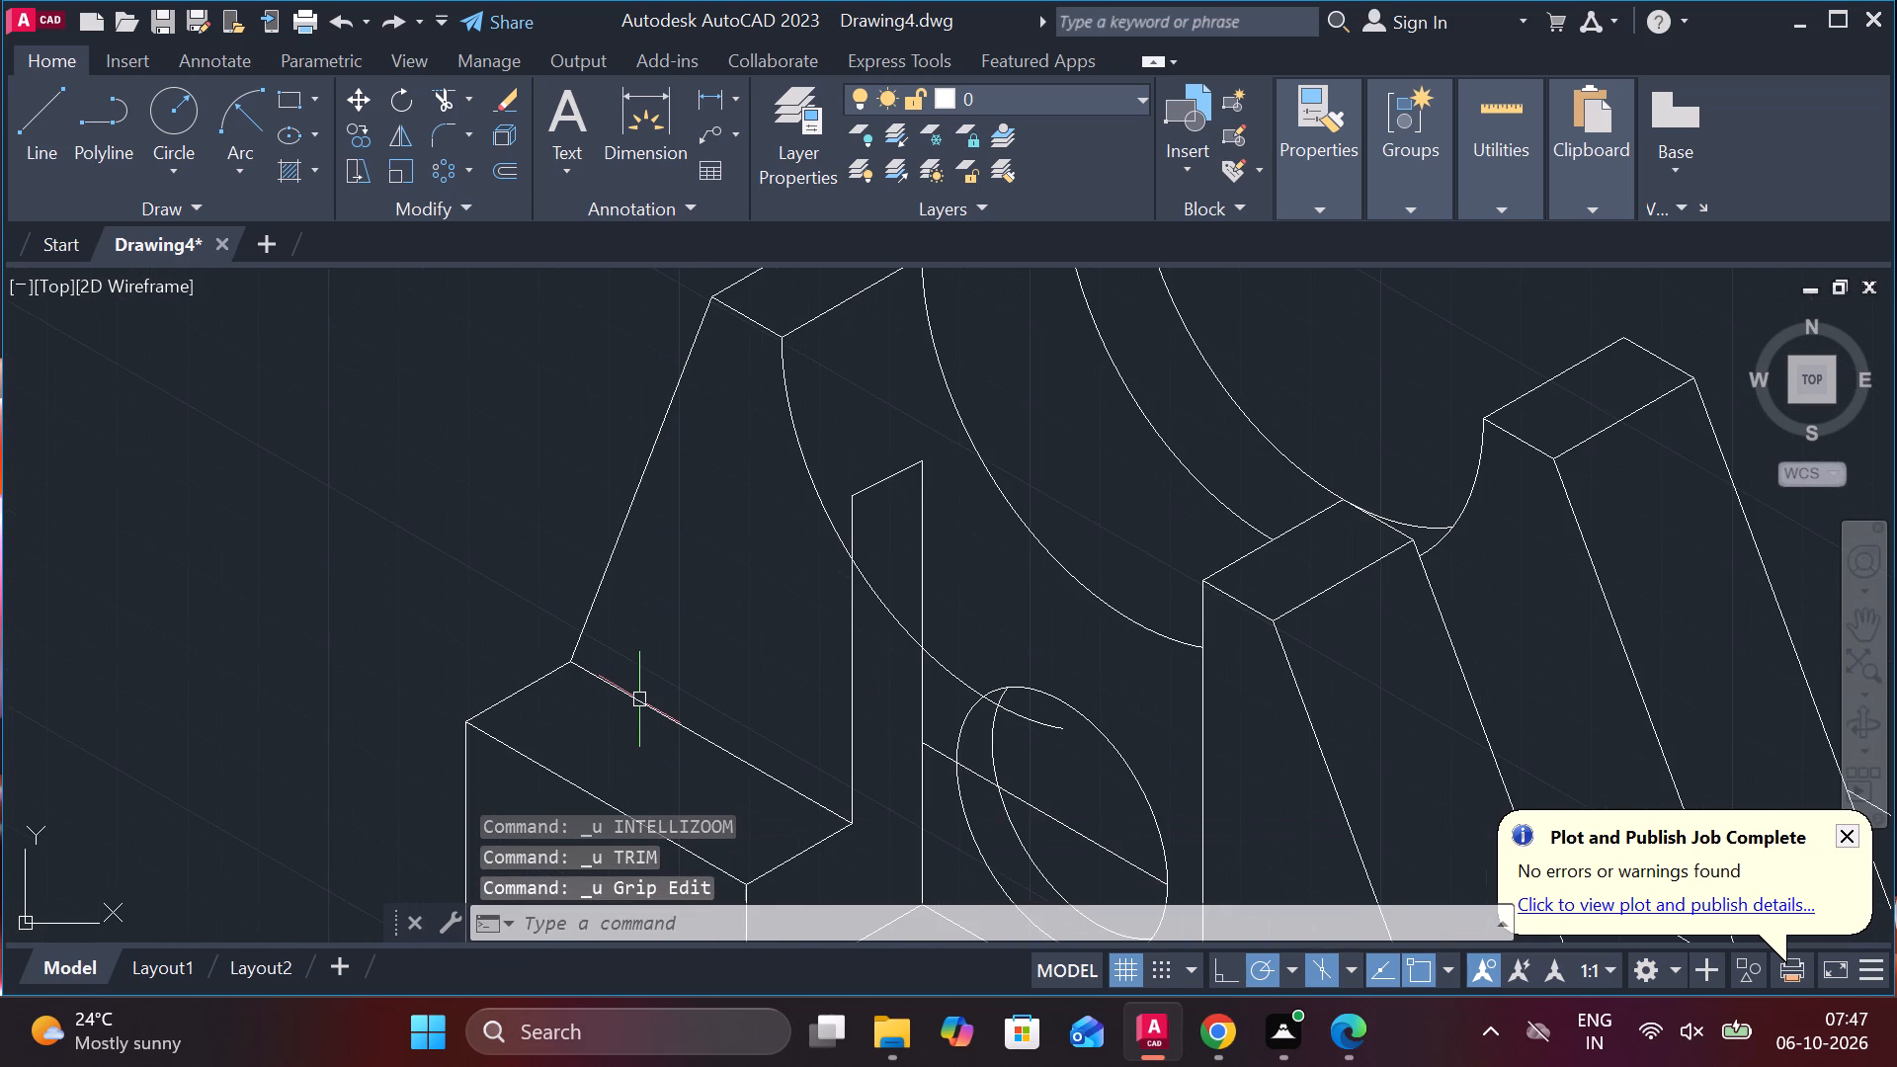
key(ctrl+z)
key(ctrl+z)
key(ctrl+z)
key(ctrl+z)
key(ctrl+z)
key(ctrl+z)
key(ctrl+z)
key(ctrl+z)
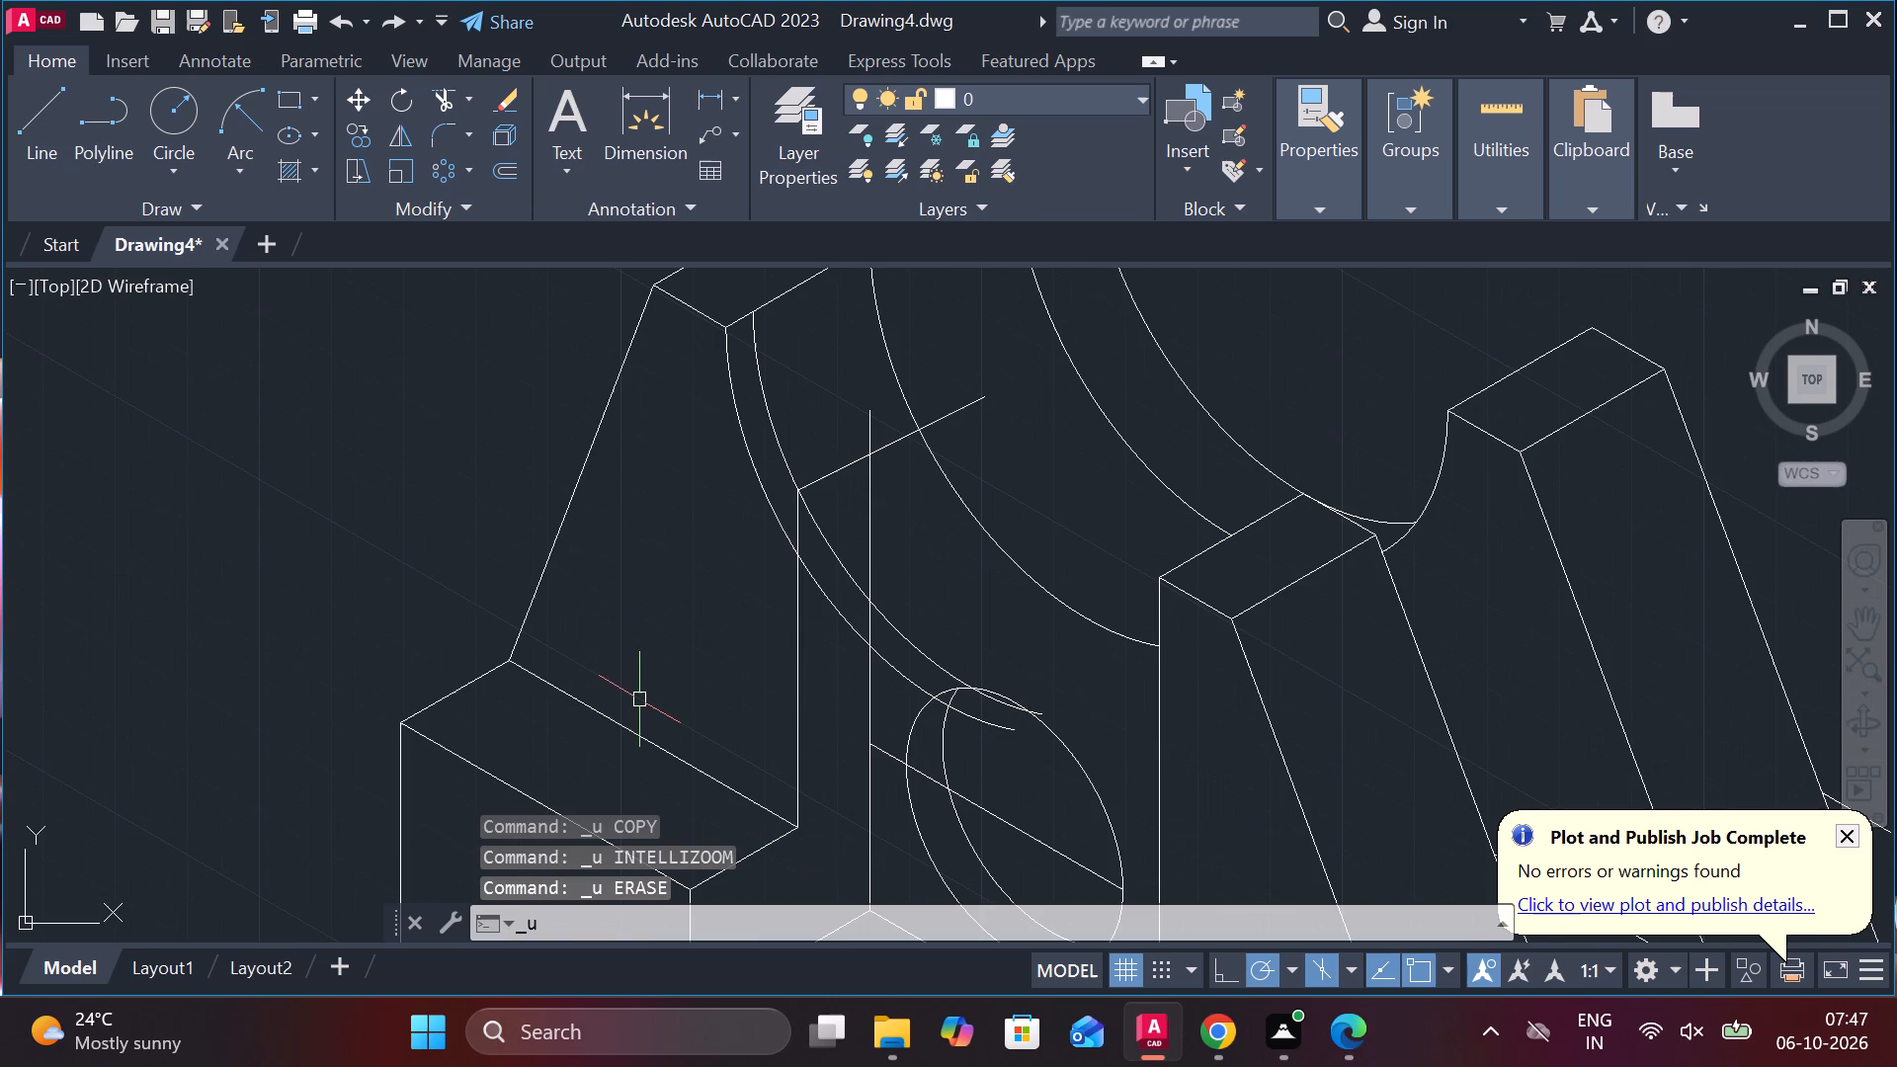
key(ctrl+z)
key(ctrl+z)
key(ctrl+z)
key(ctrl+z)
key(ctrl+z)
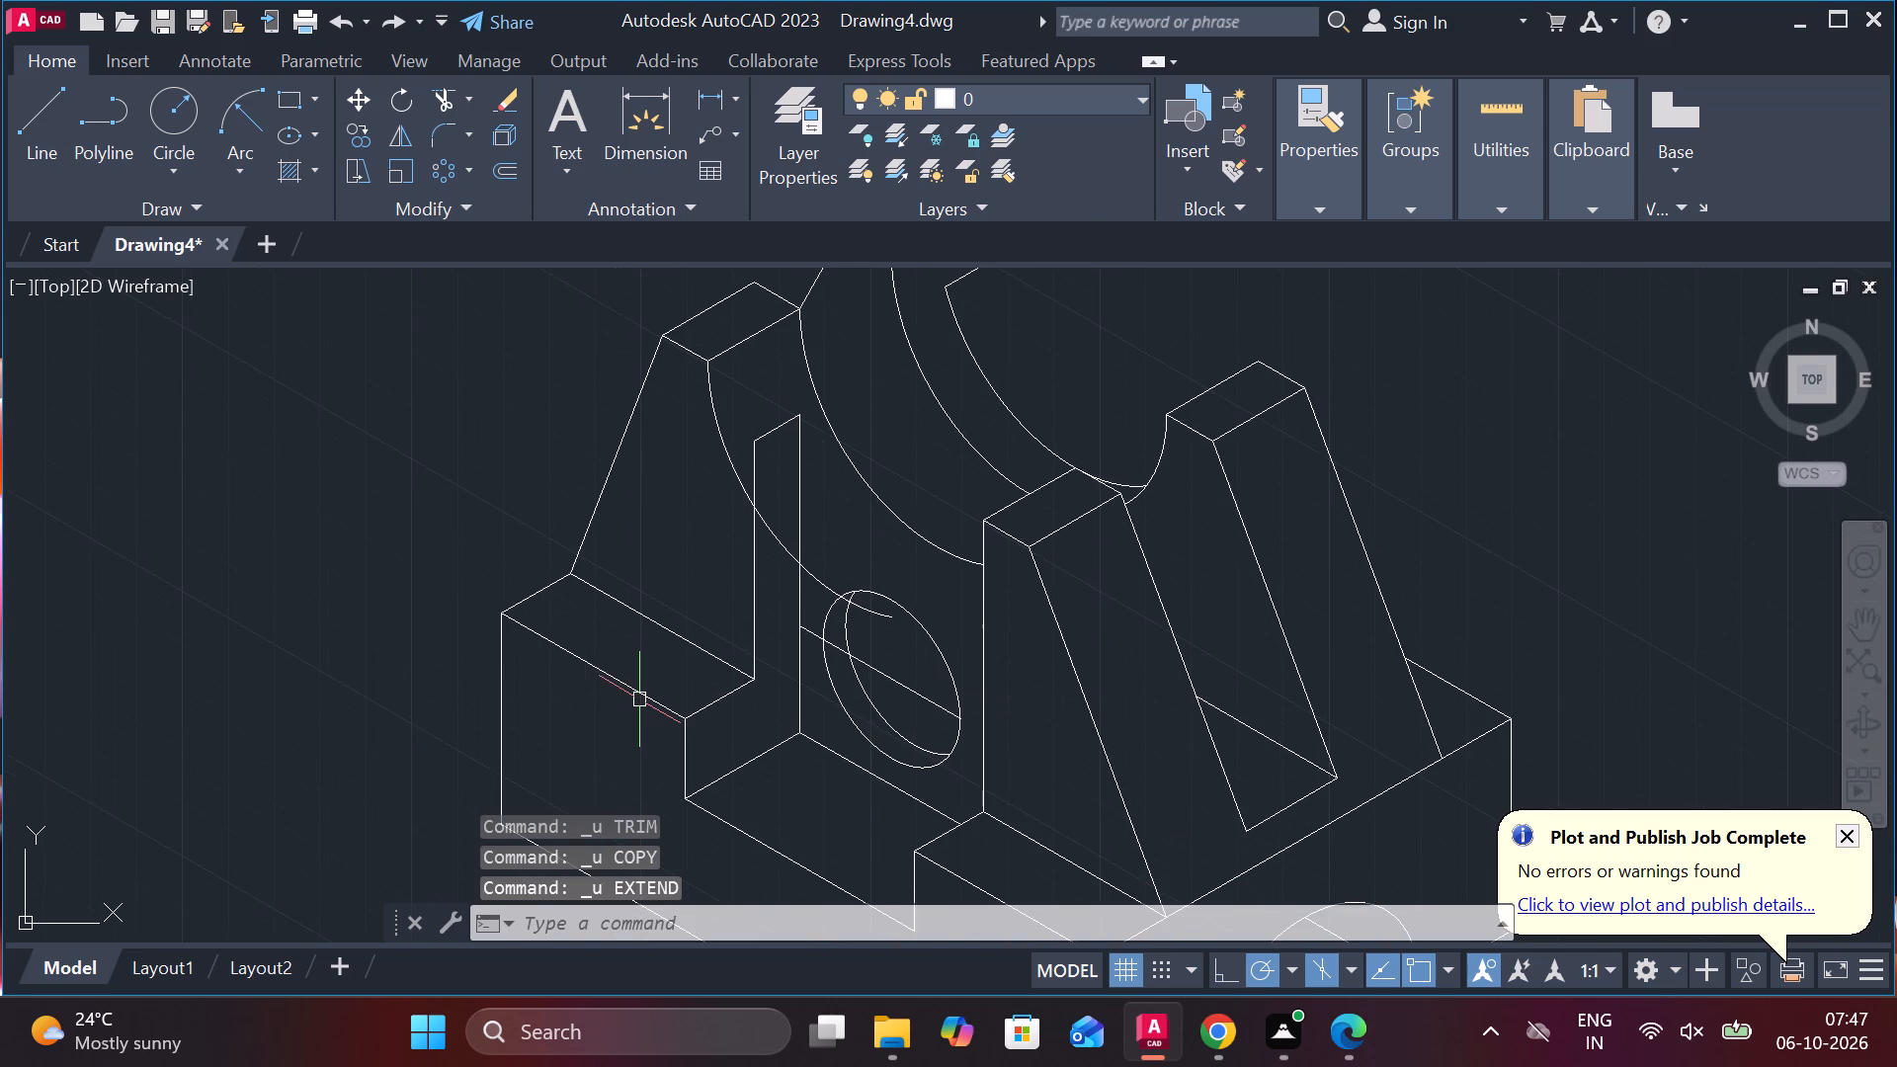
key(ctrl+z)
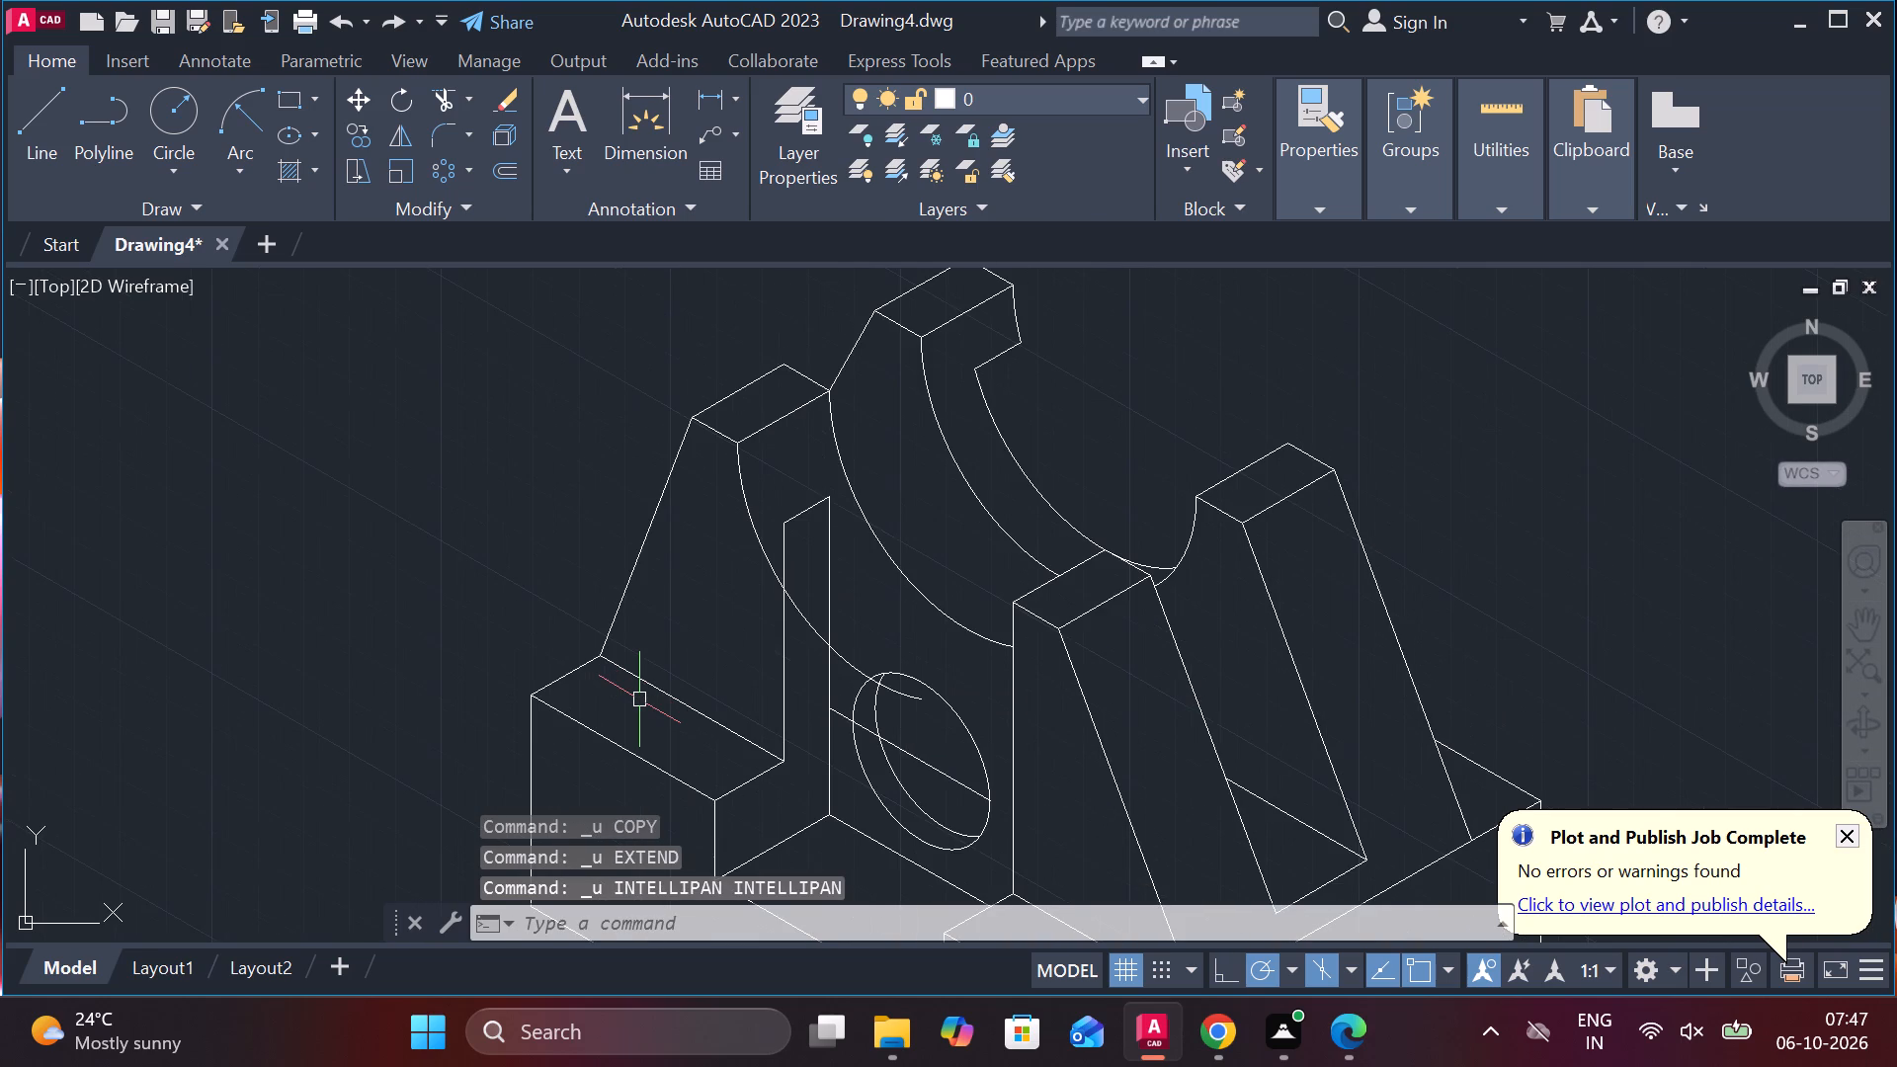
key(ctrl+z)
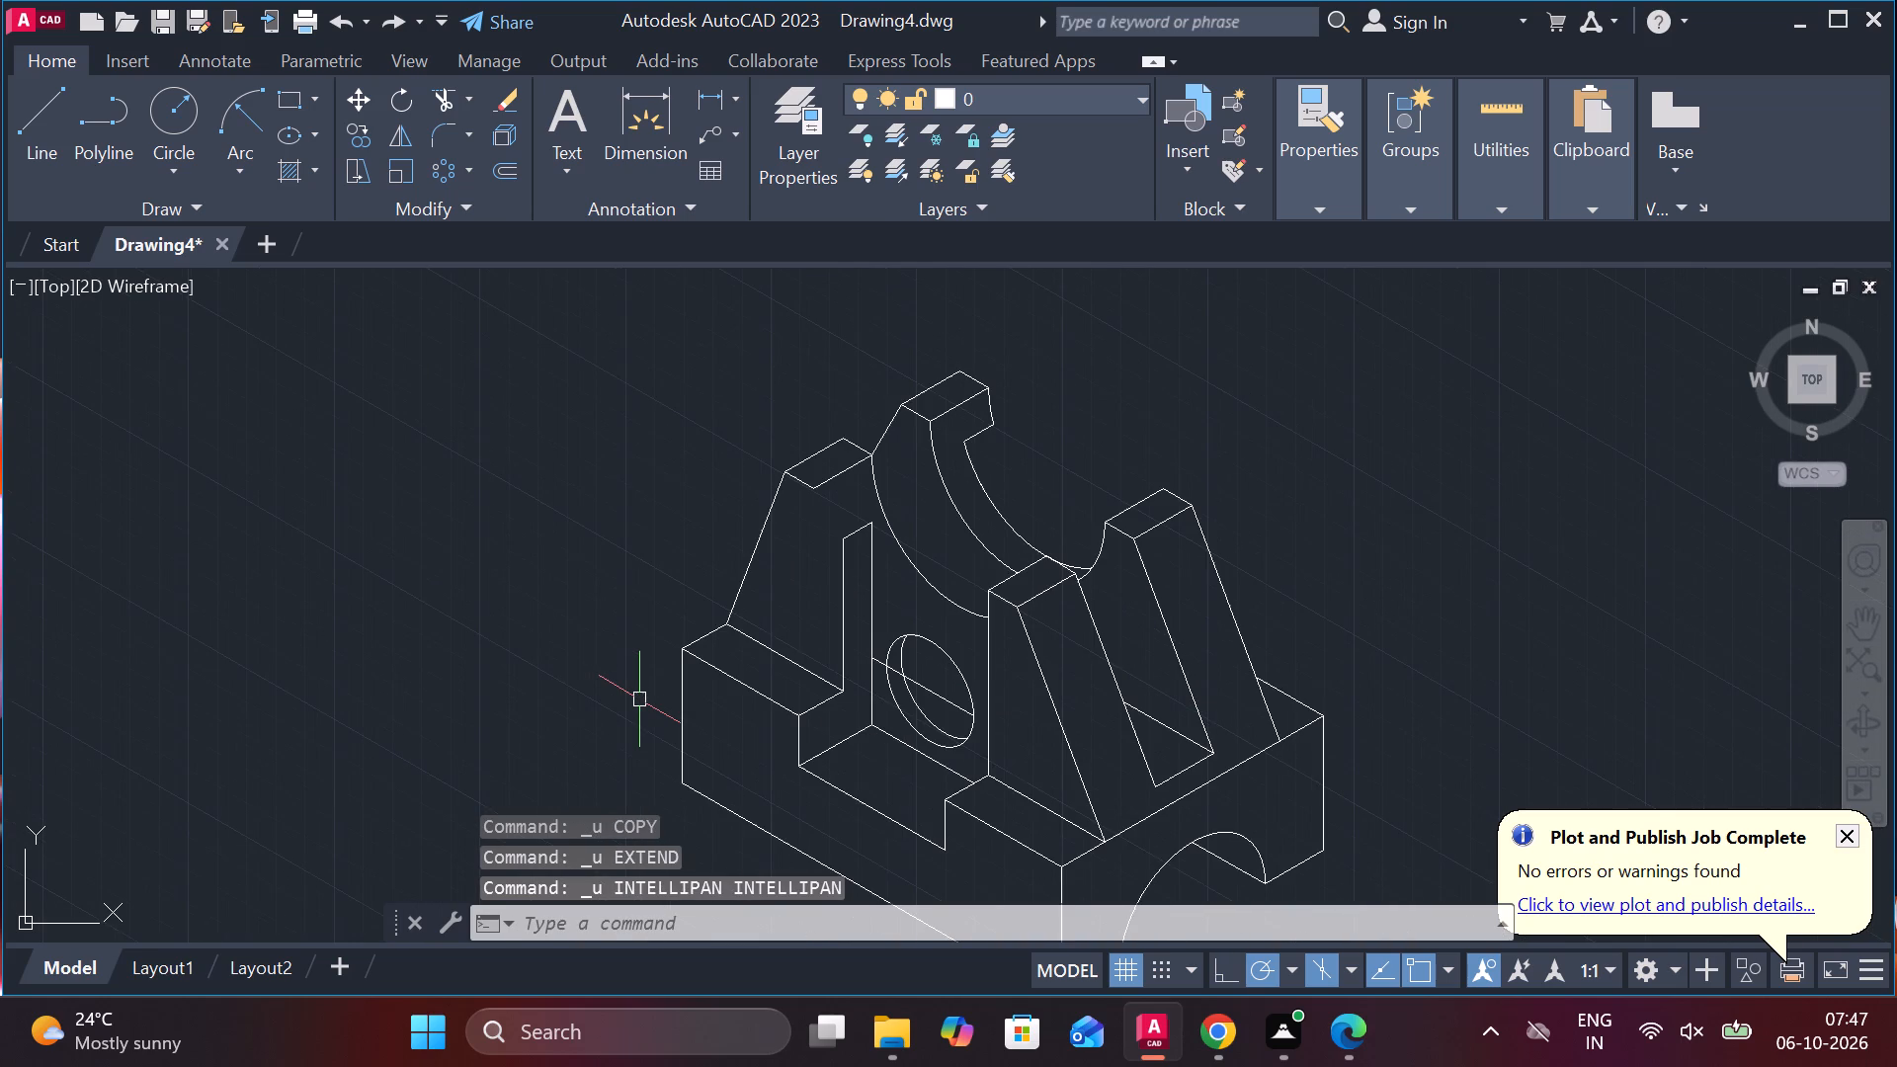
Draw a 40-unit line at 330° from the front-left rib's outer top corner toward the opposite front rib.
scroll(778, 560, up, 1)
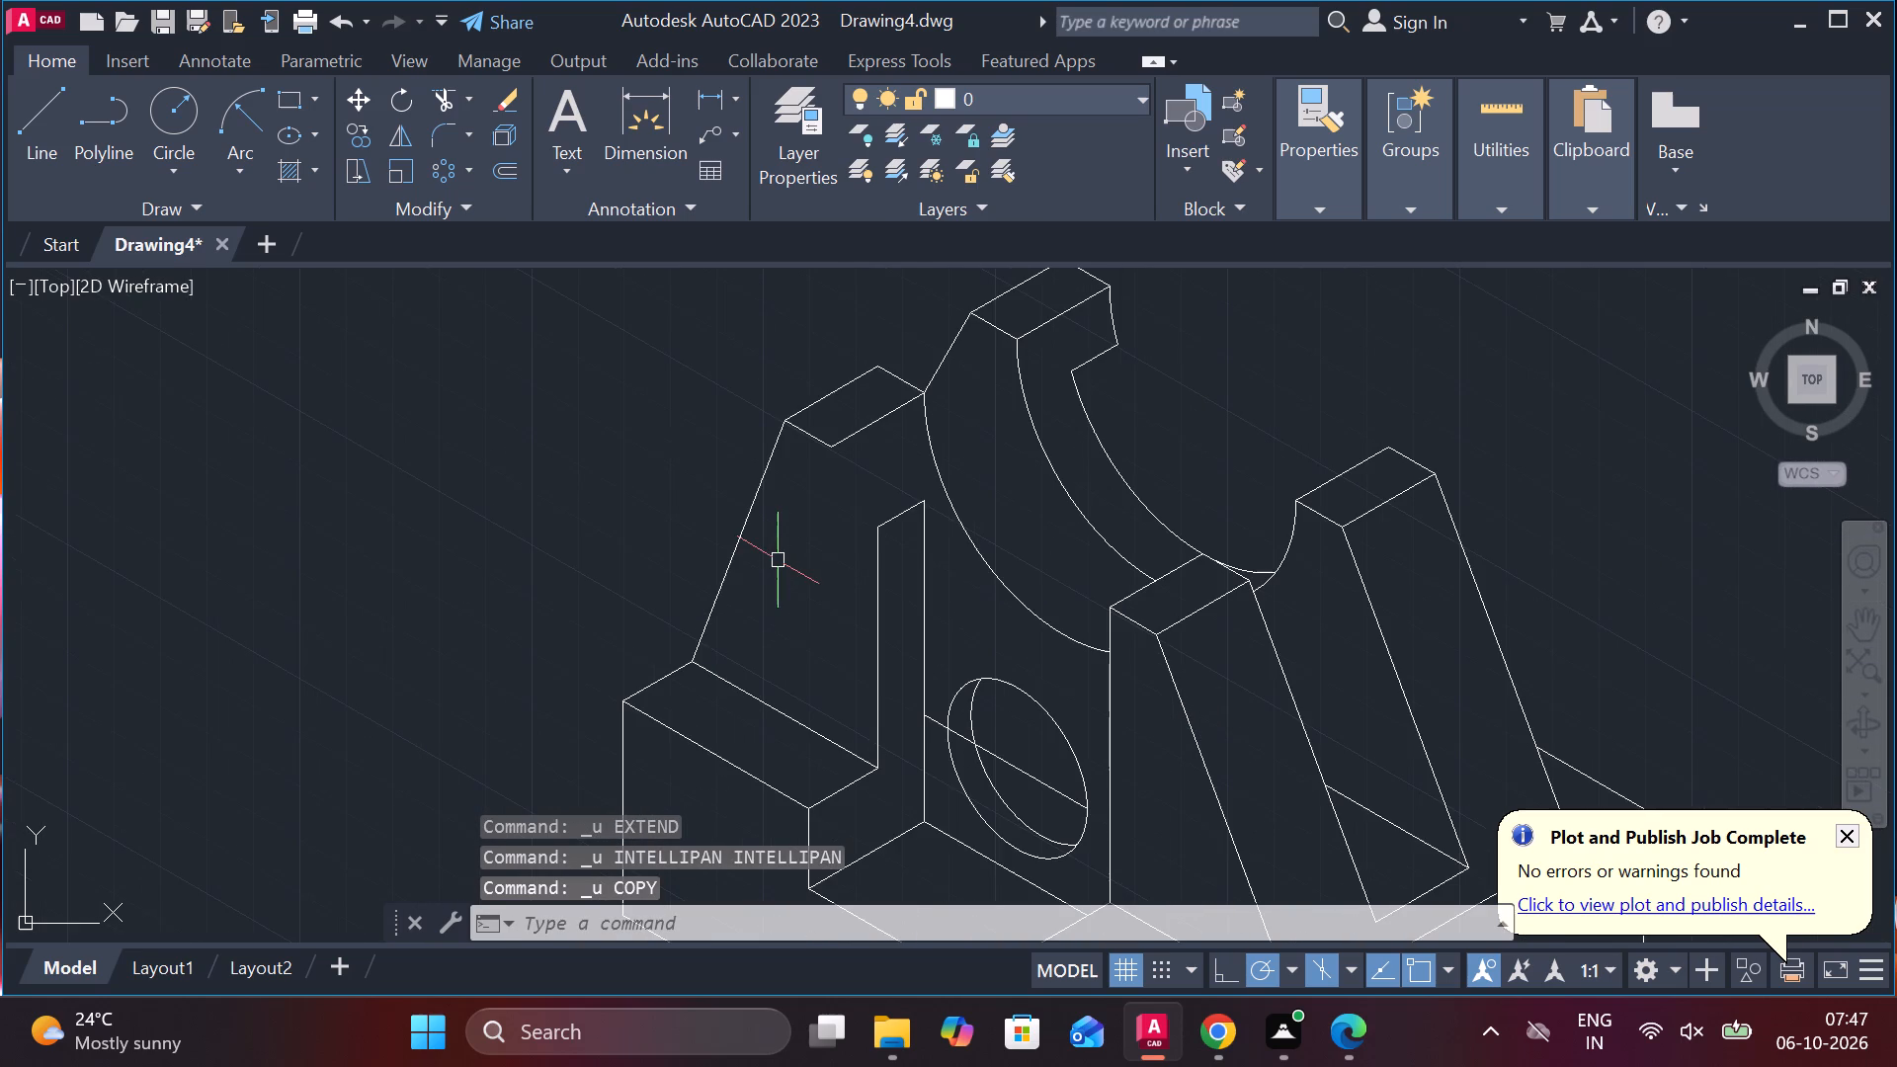
middle_drag(778, 560, 736, 556)
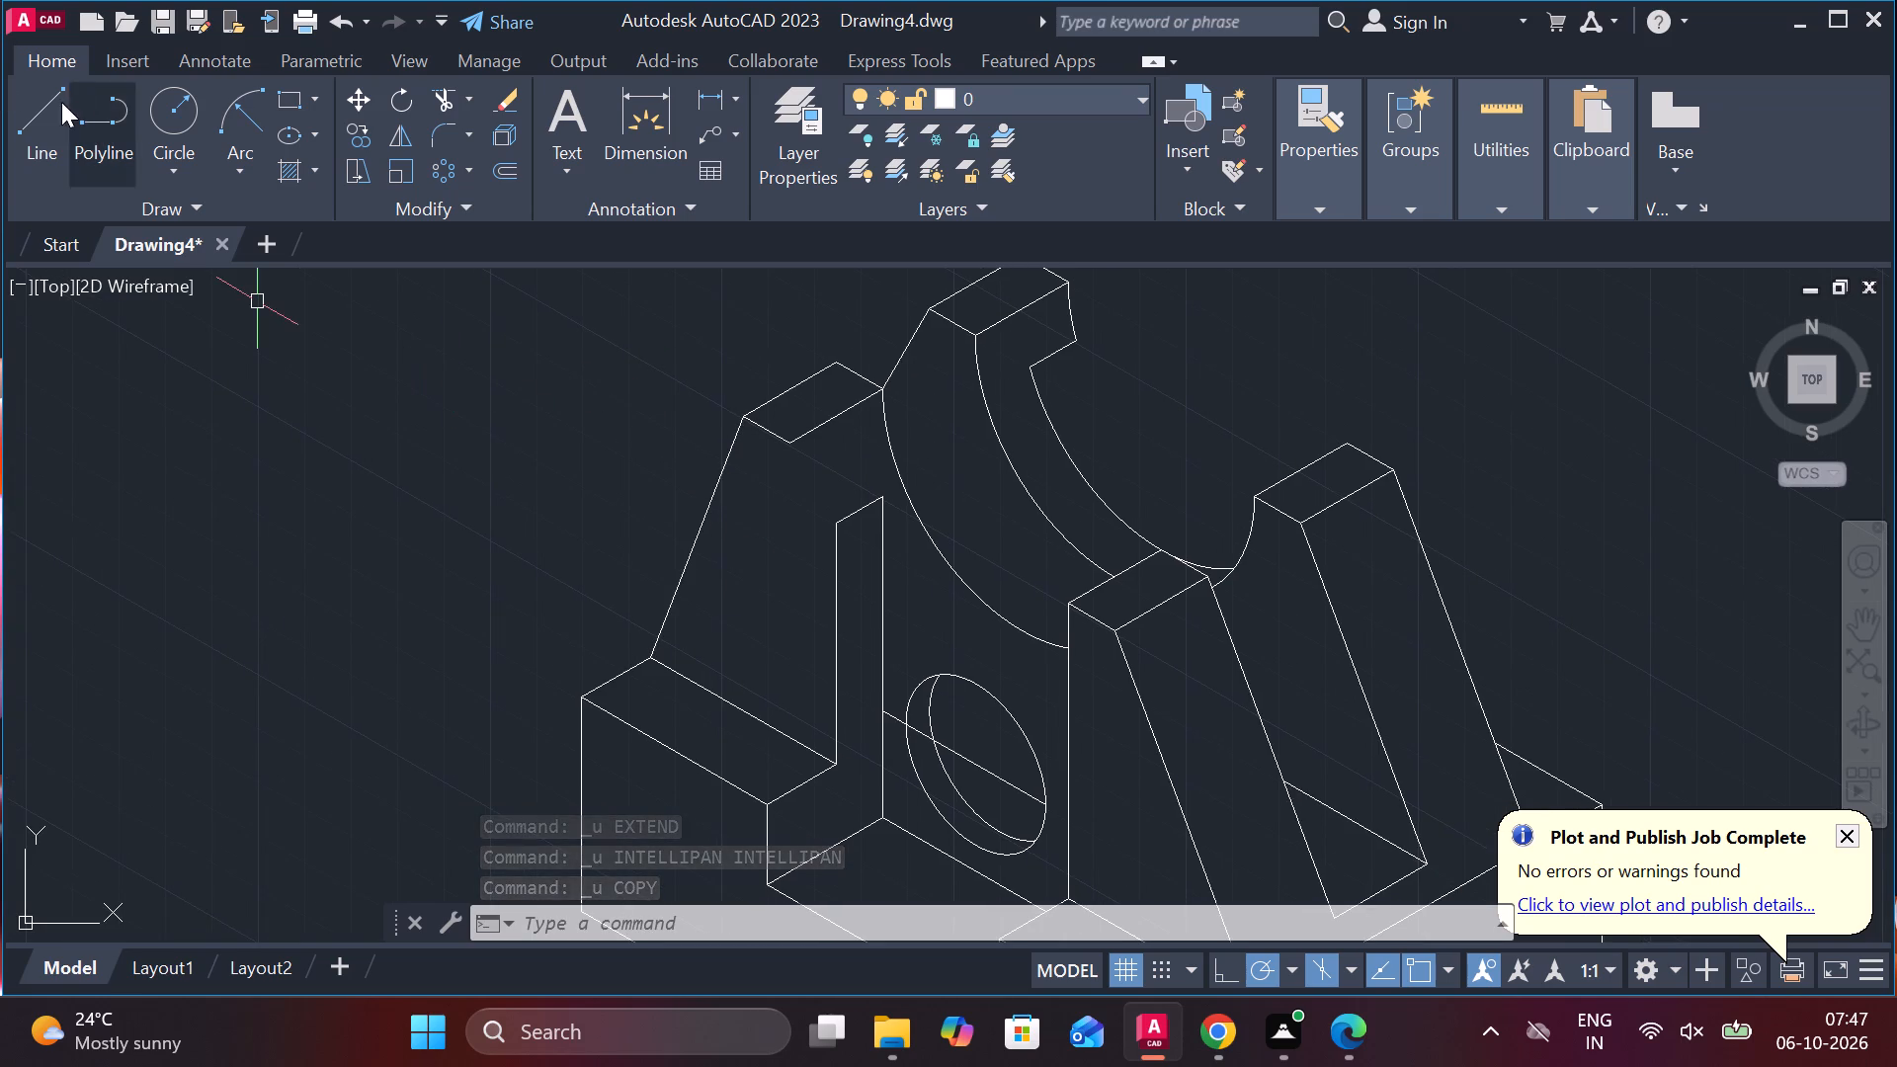
click(32, 115)
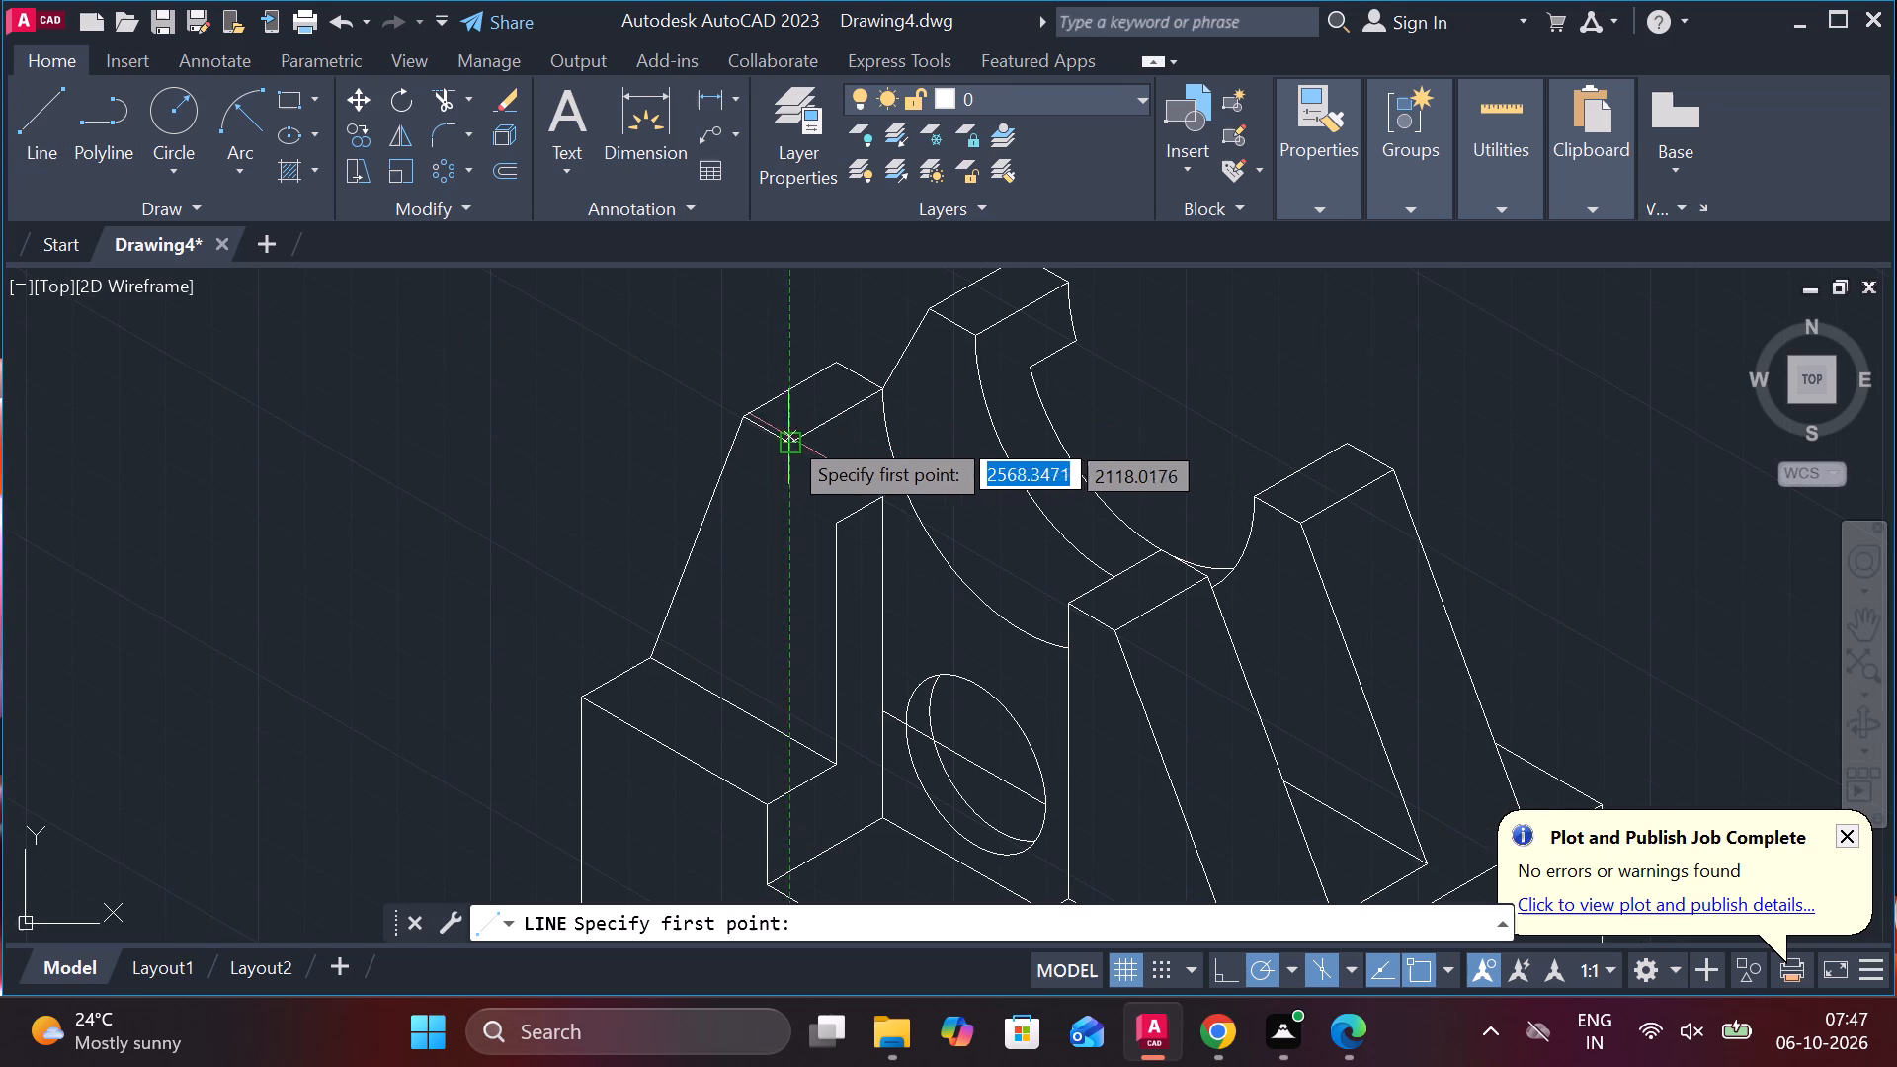
click(746, 414)
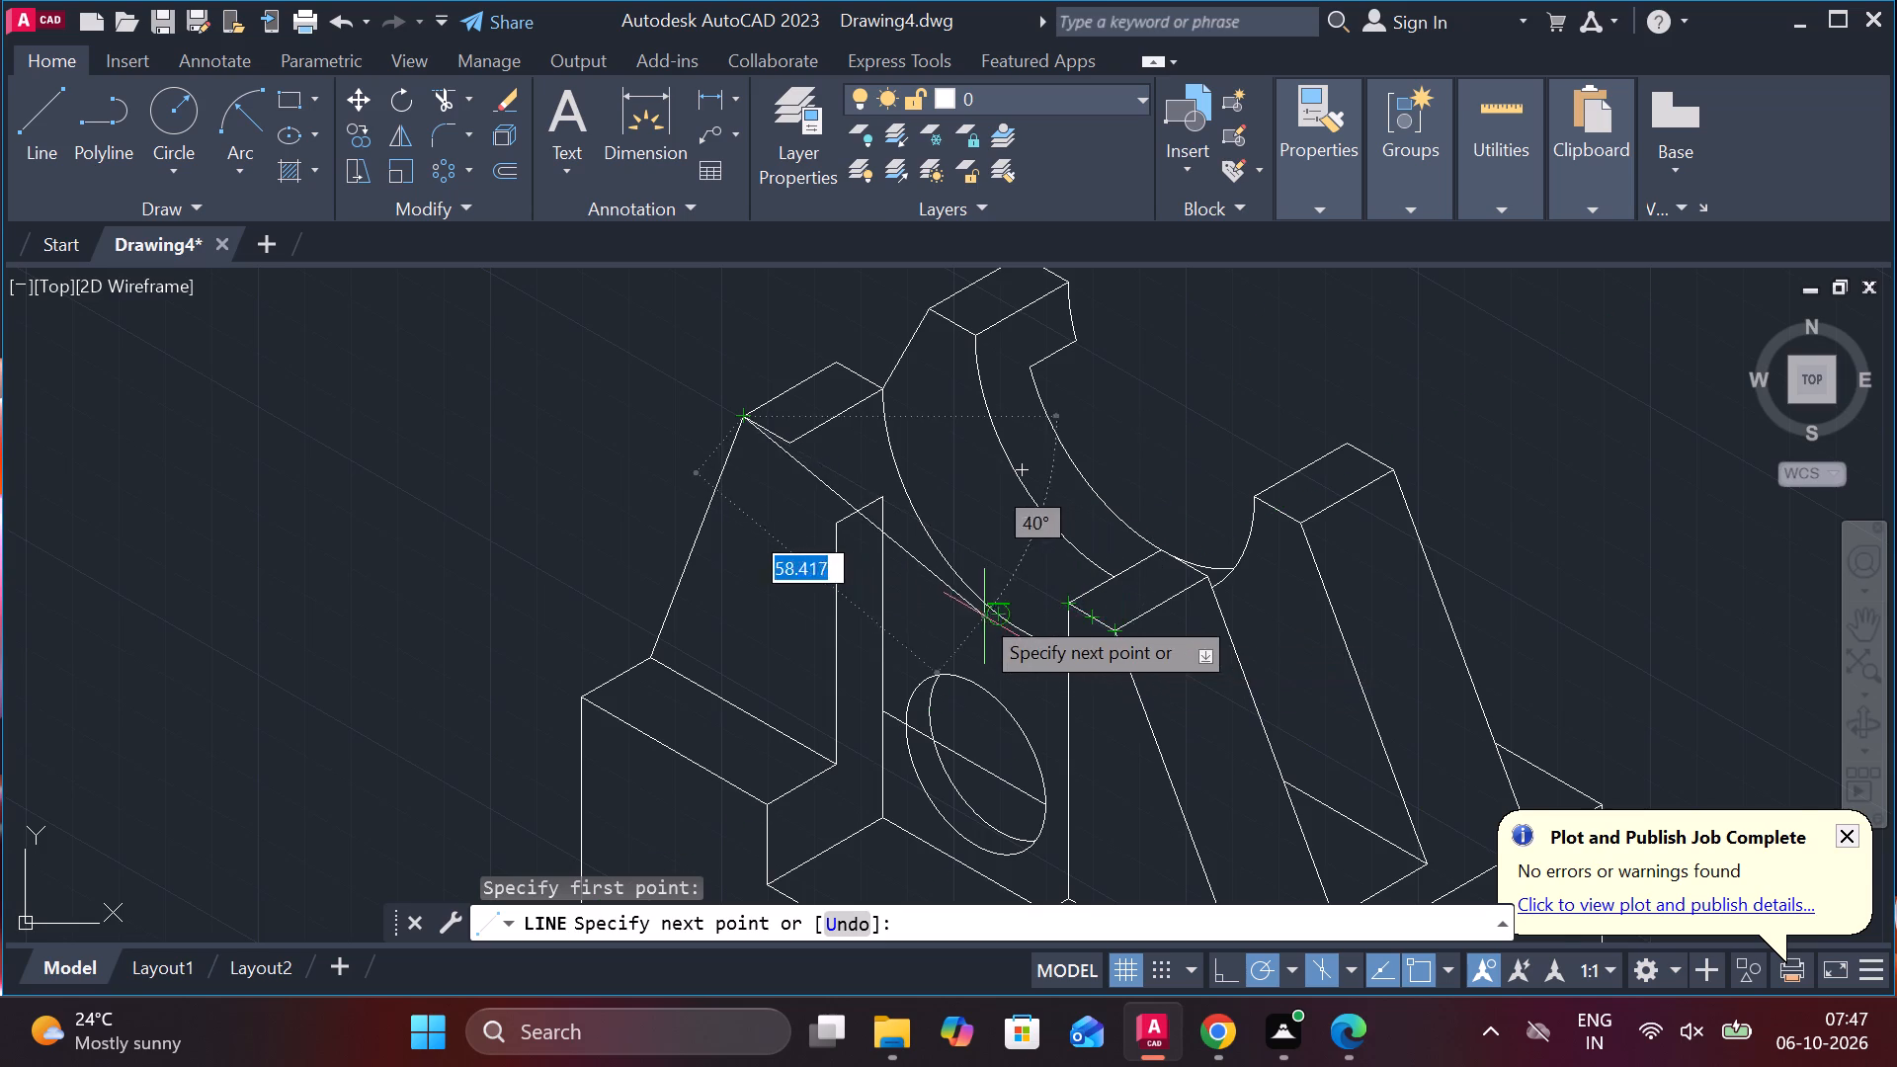
scroll(965, 602, up, 1)
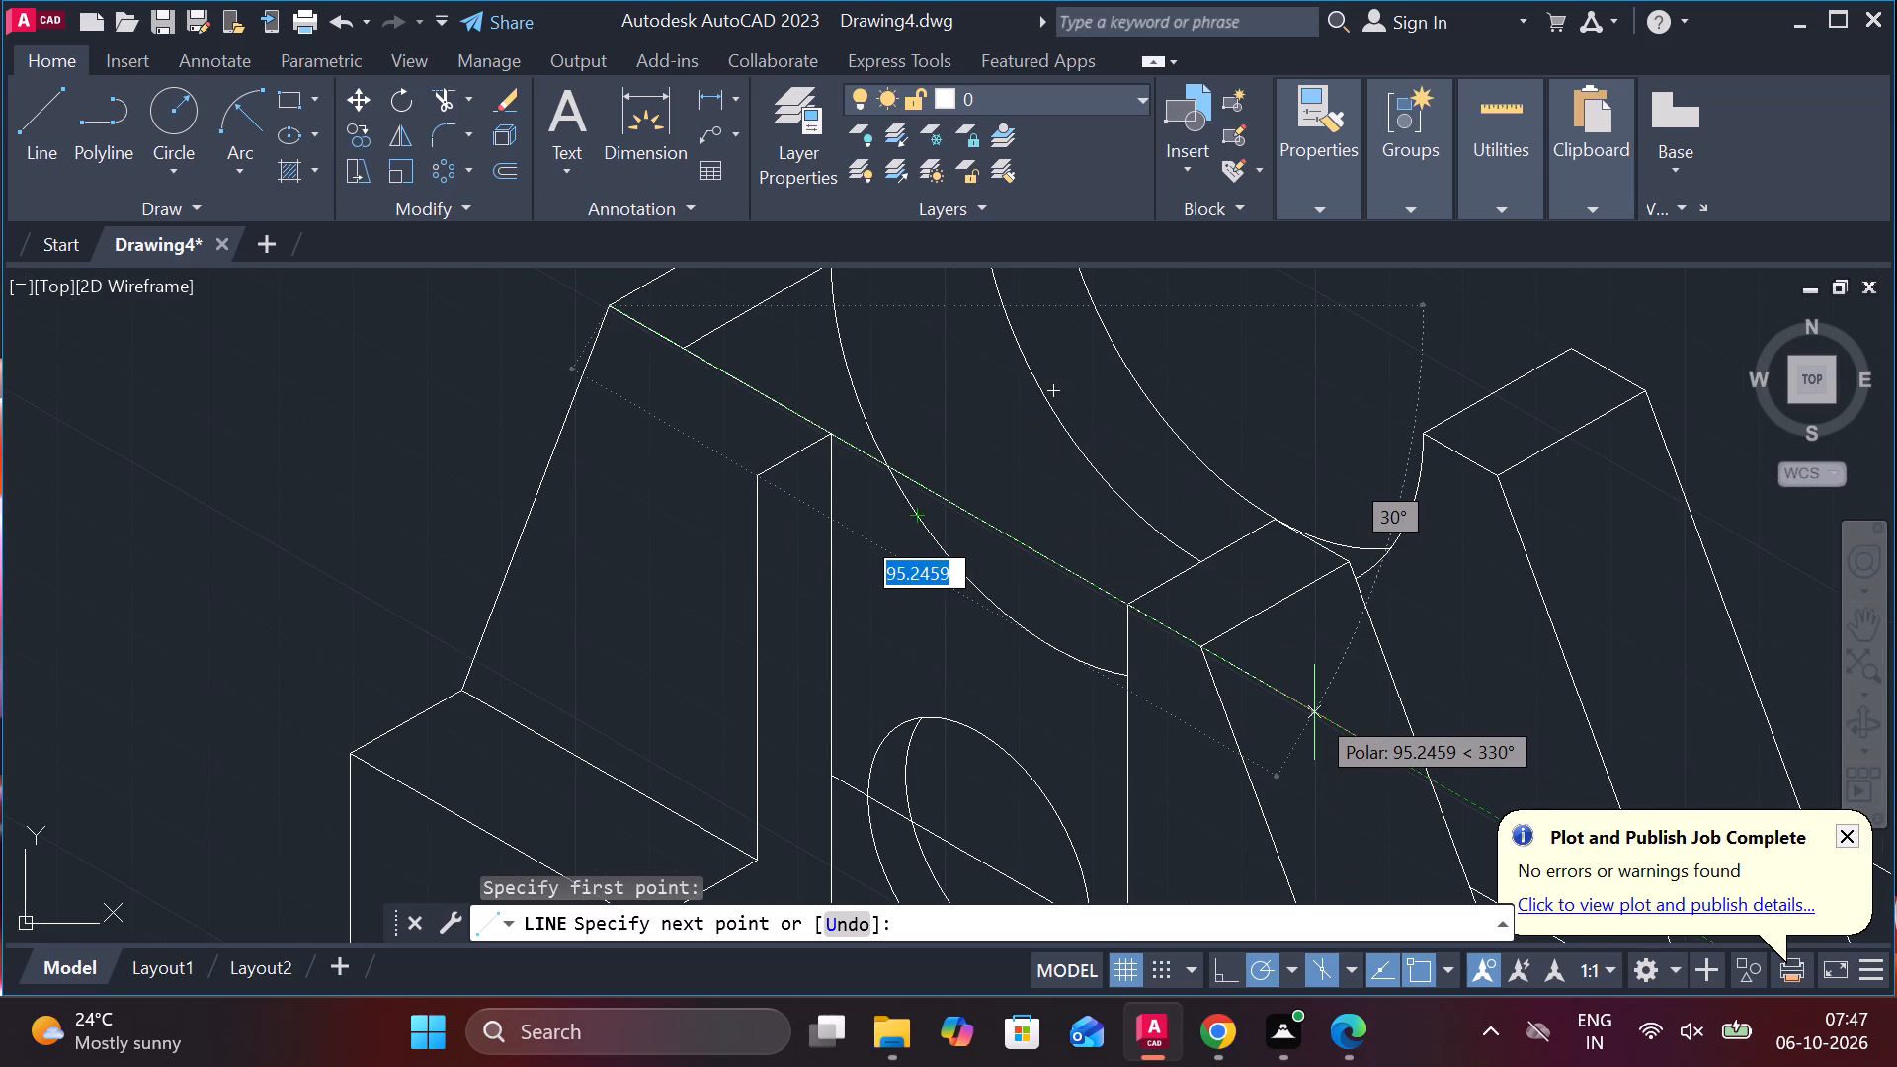
text(40)
key(Return)
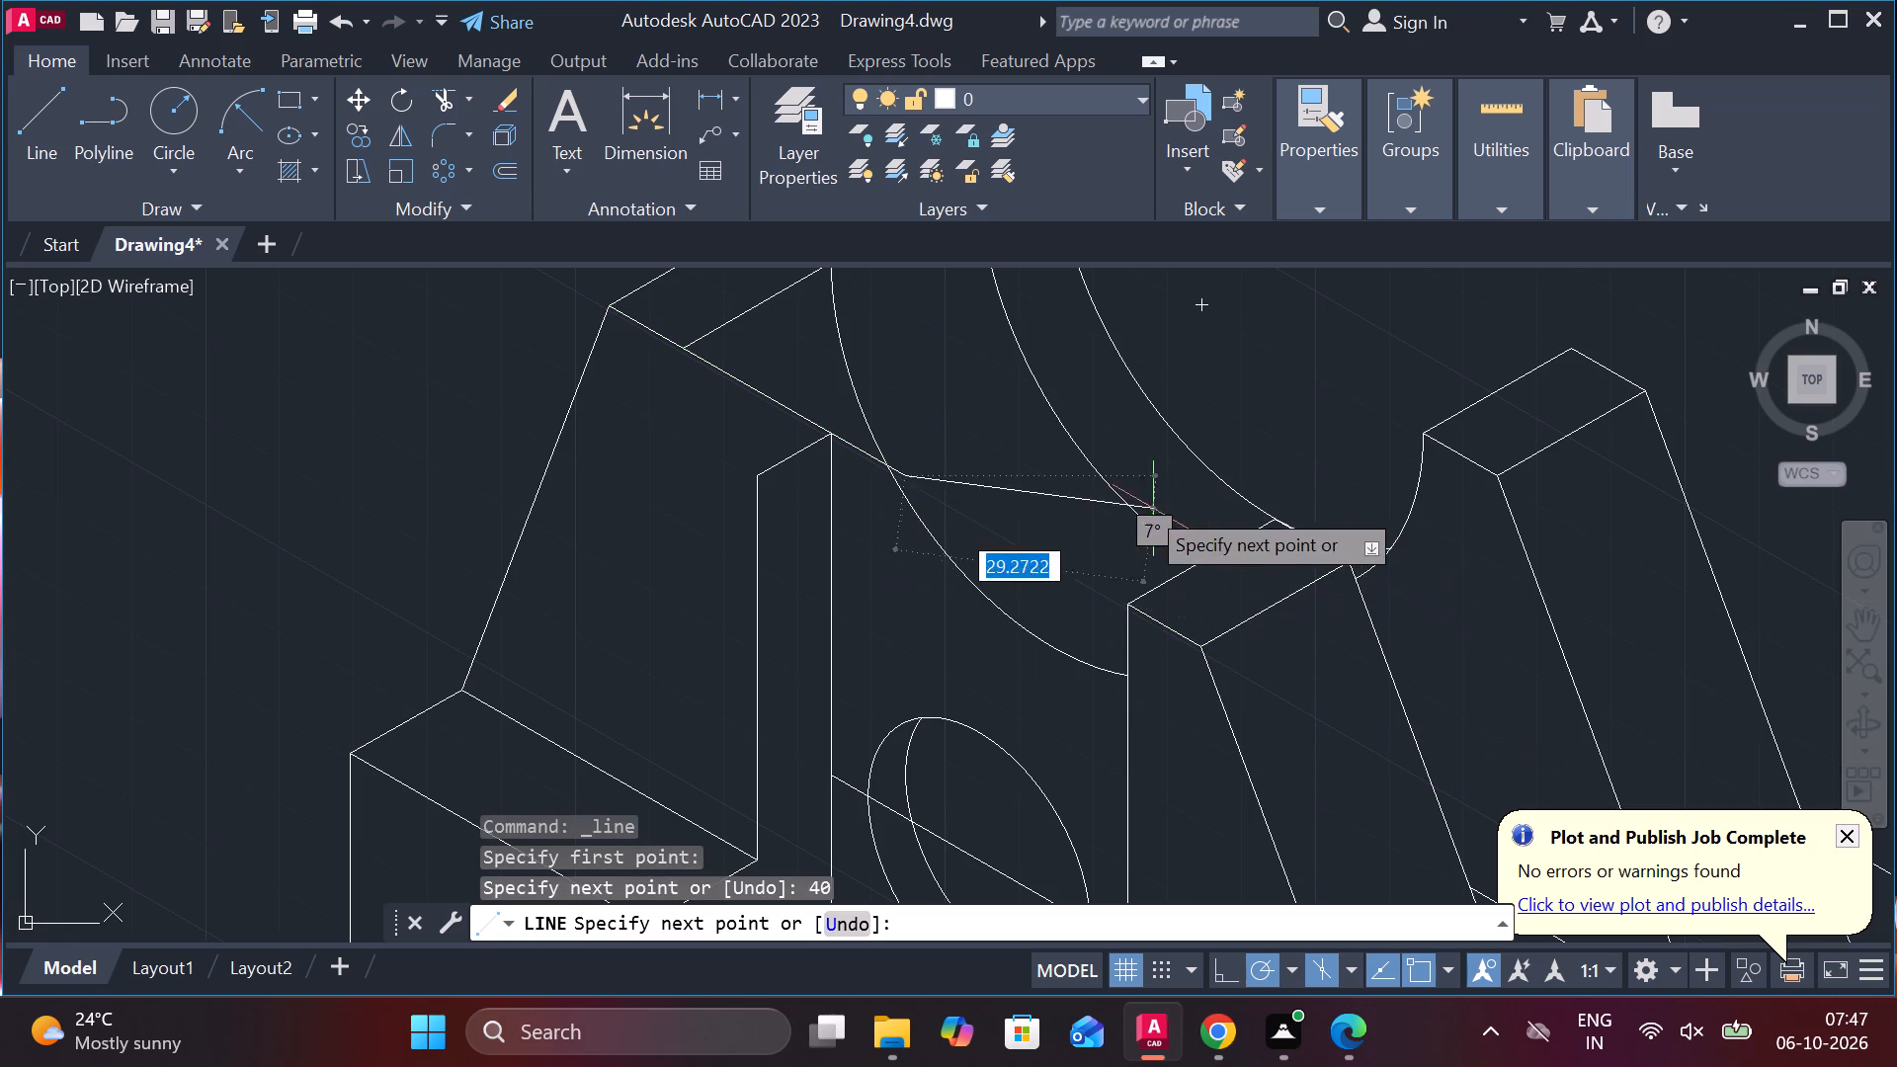
key(Escape)
scroll(1067, 523, down, 1)
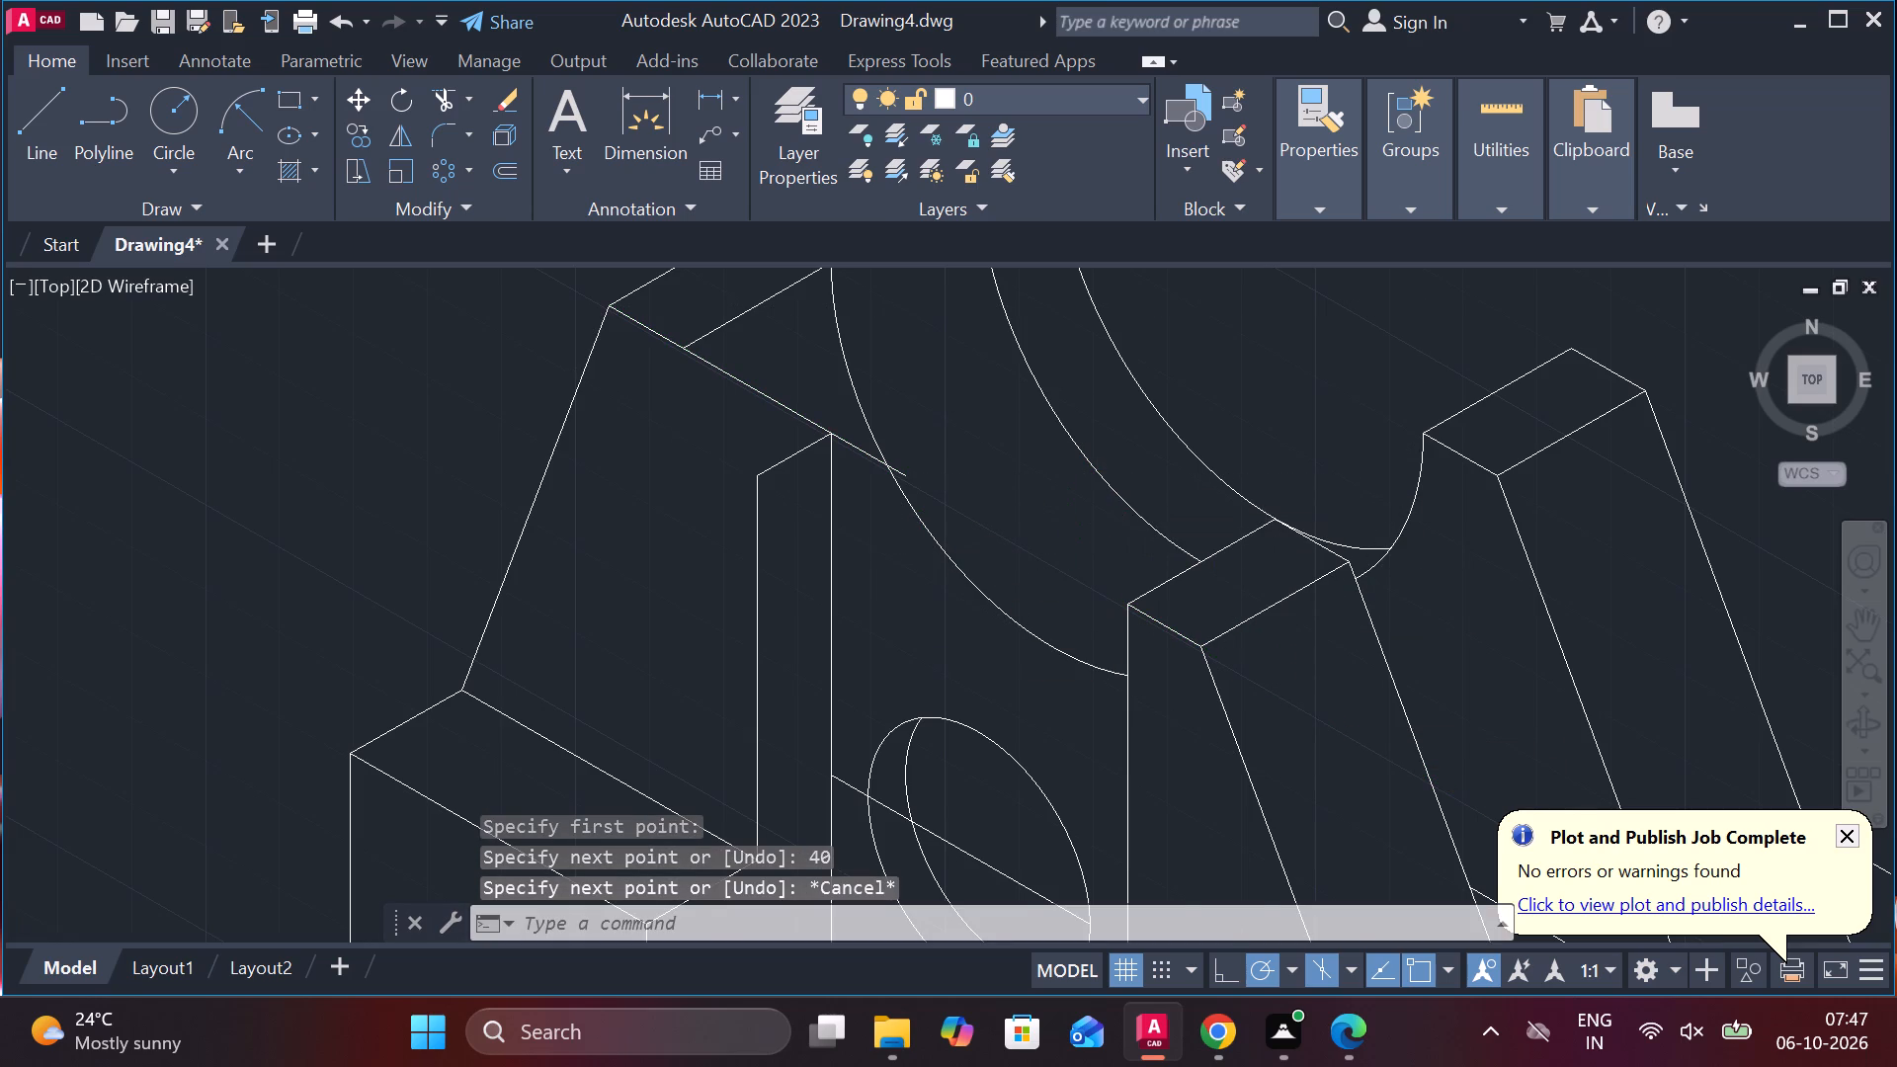
scroll(1067, 523, up, 1)
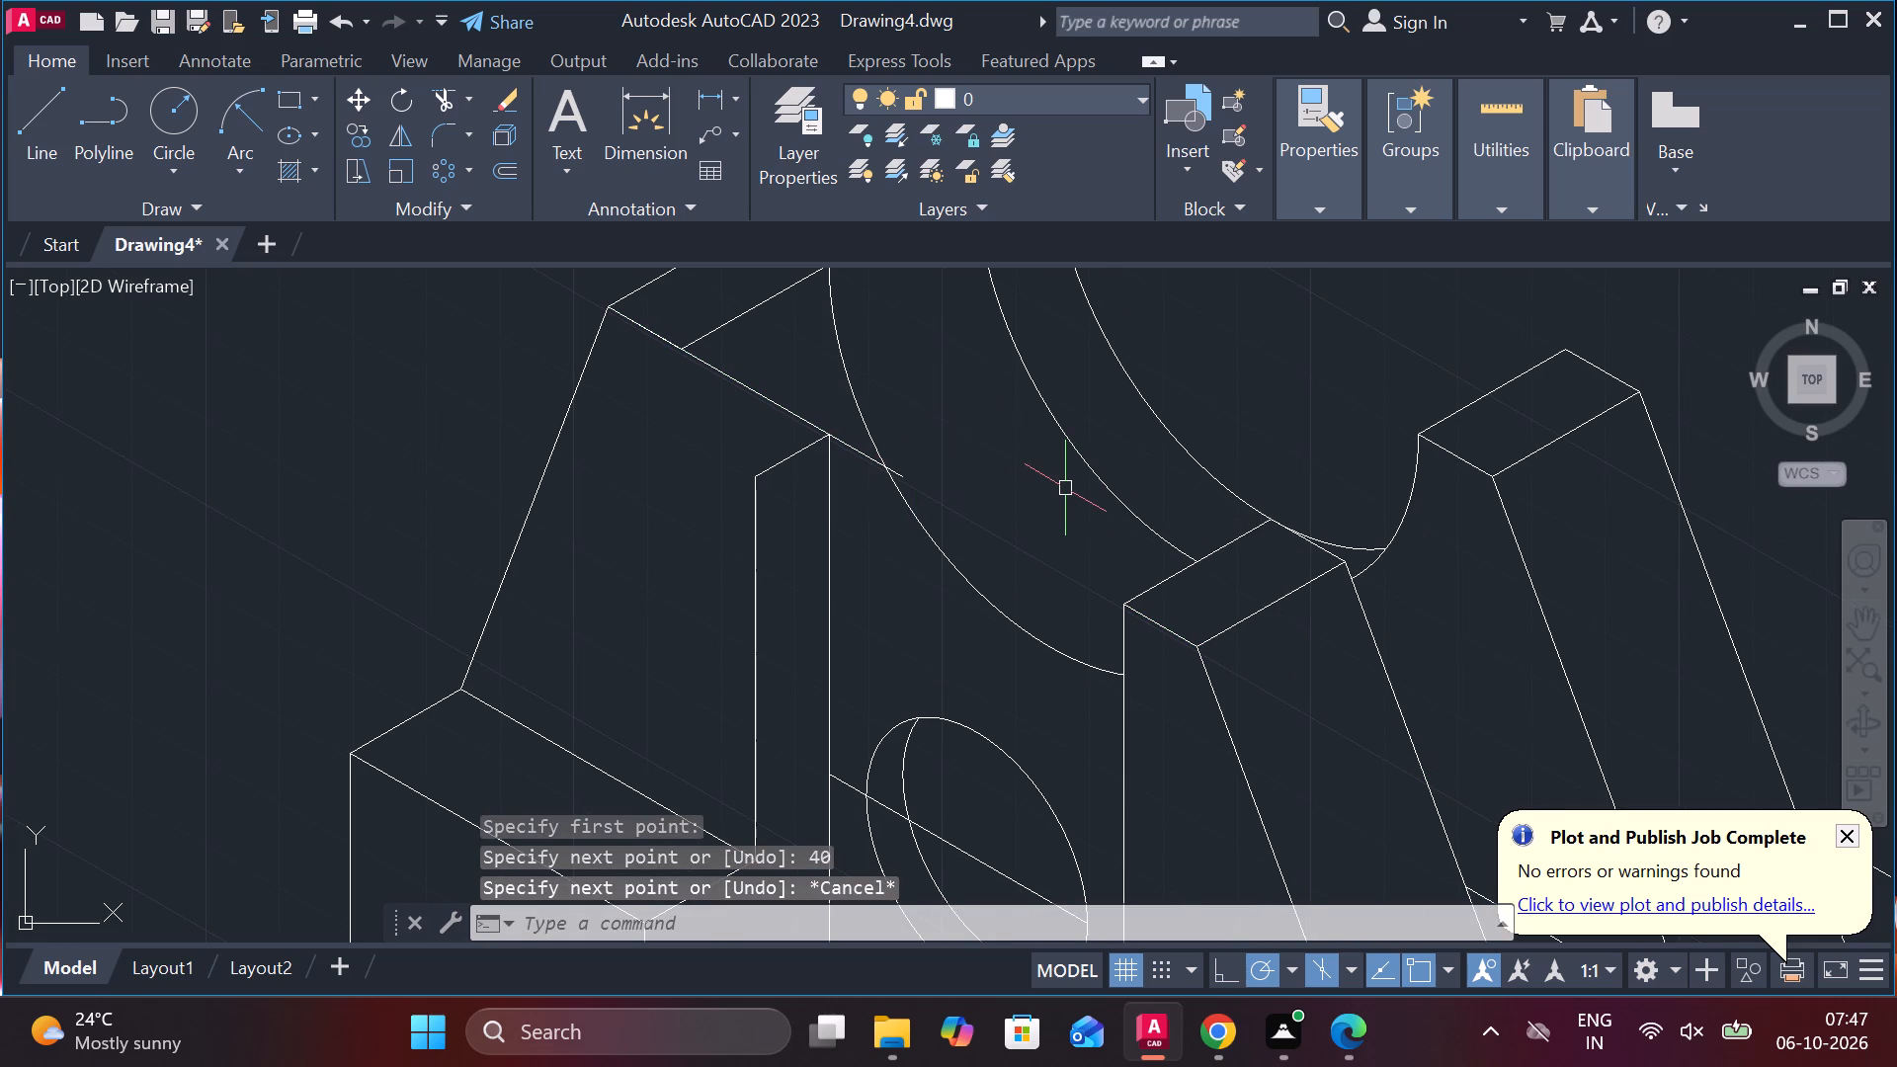
Draw a radius-30 isometric circle centred on the free end of the 40-unit line.
text(EL)
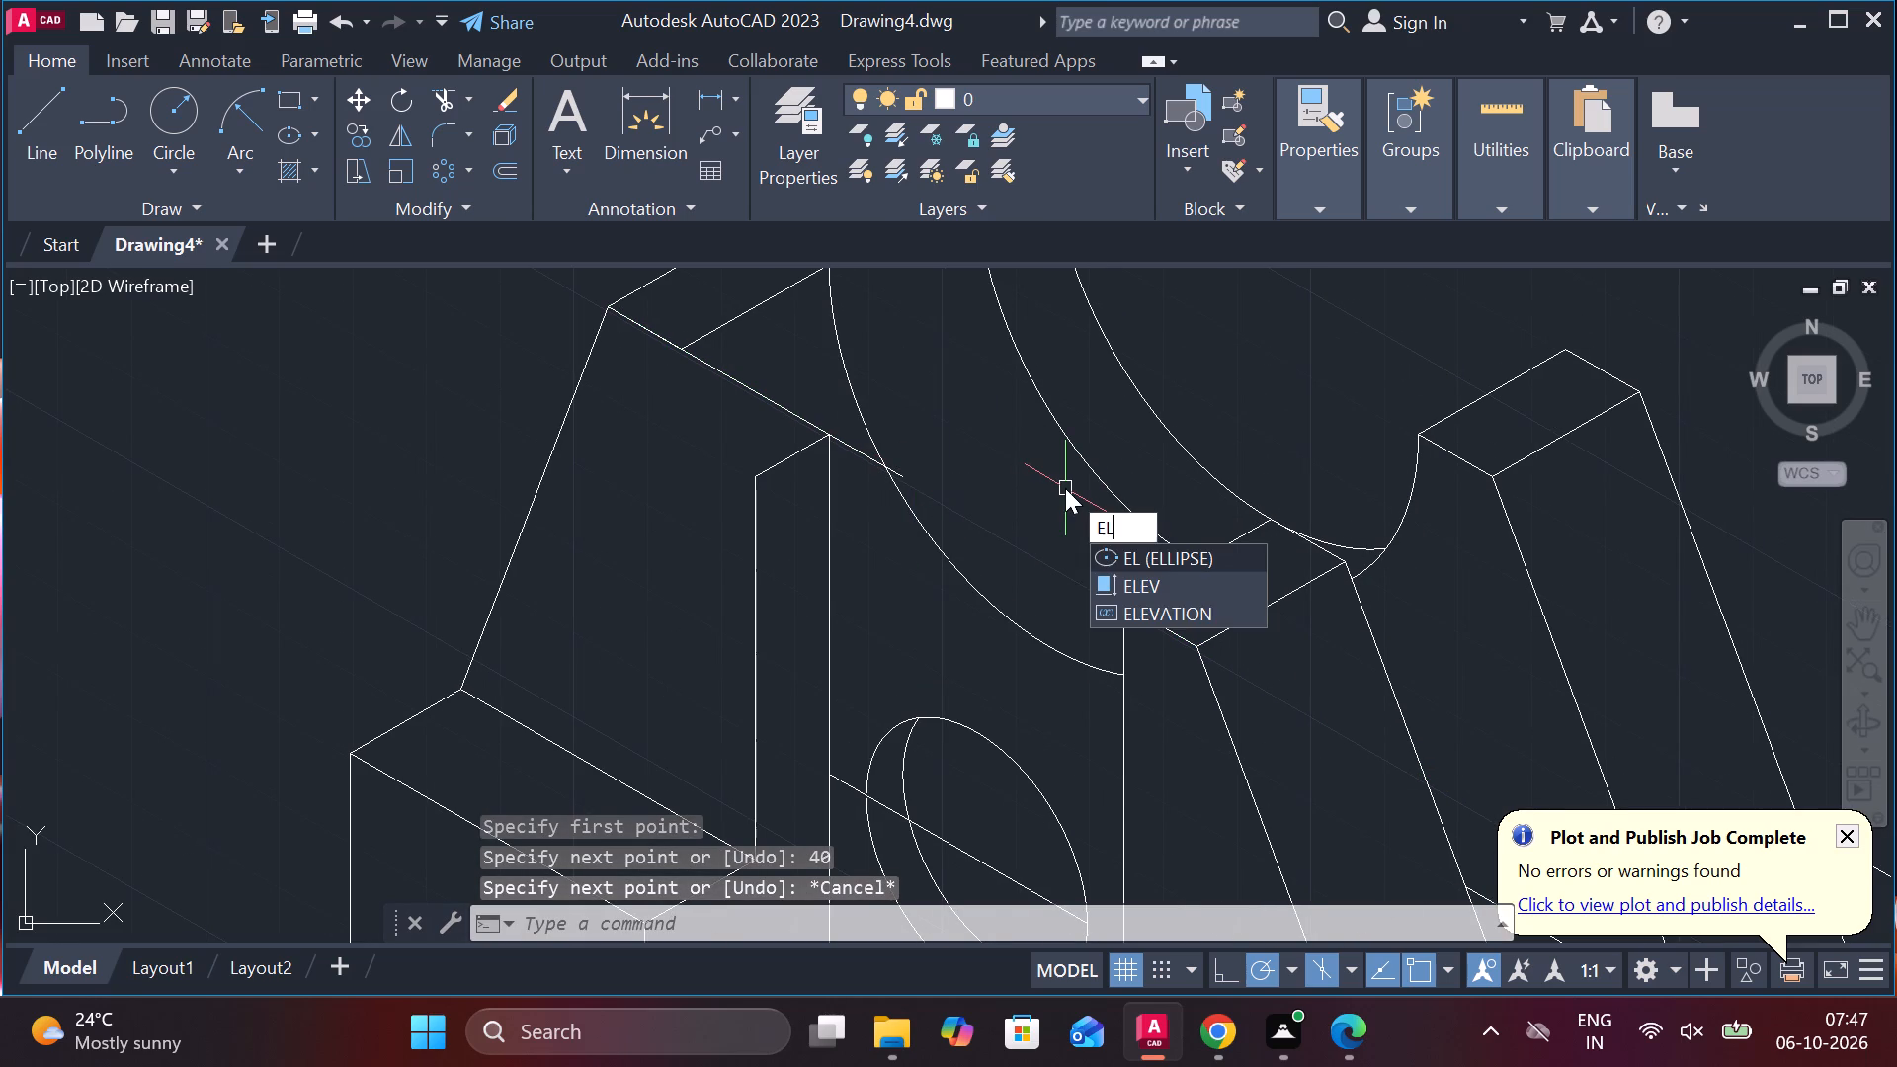
key(Return)
key(i)
key(Return)
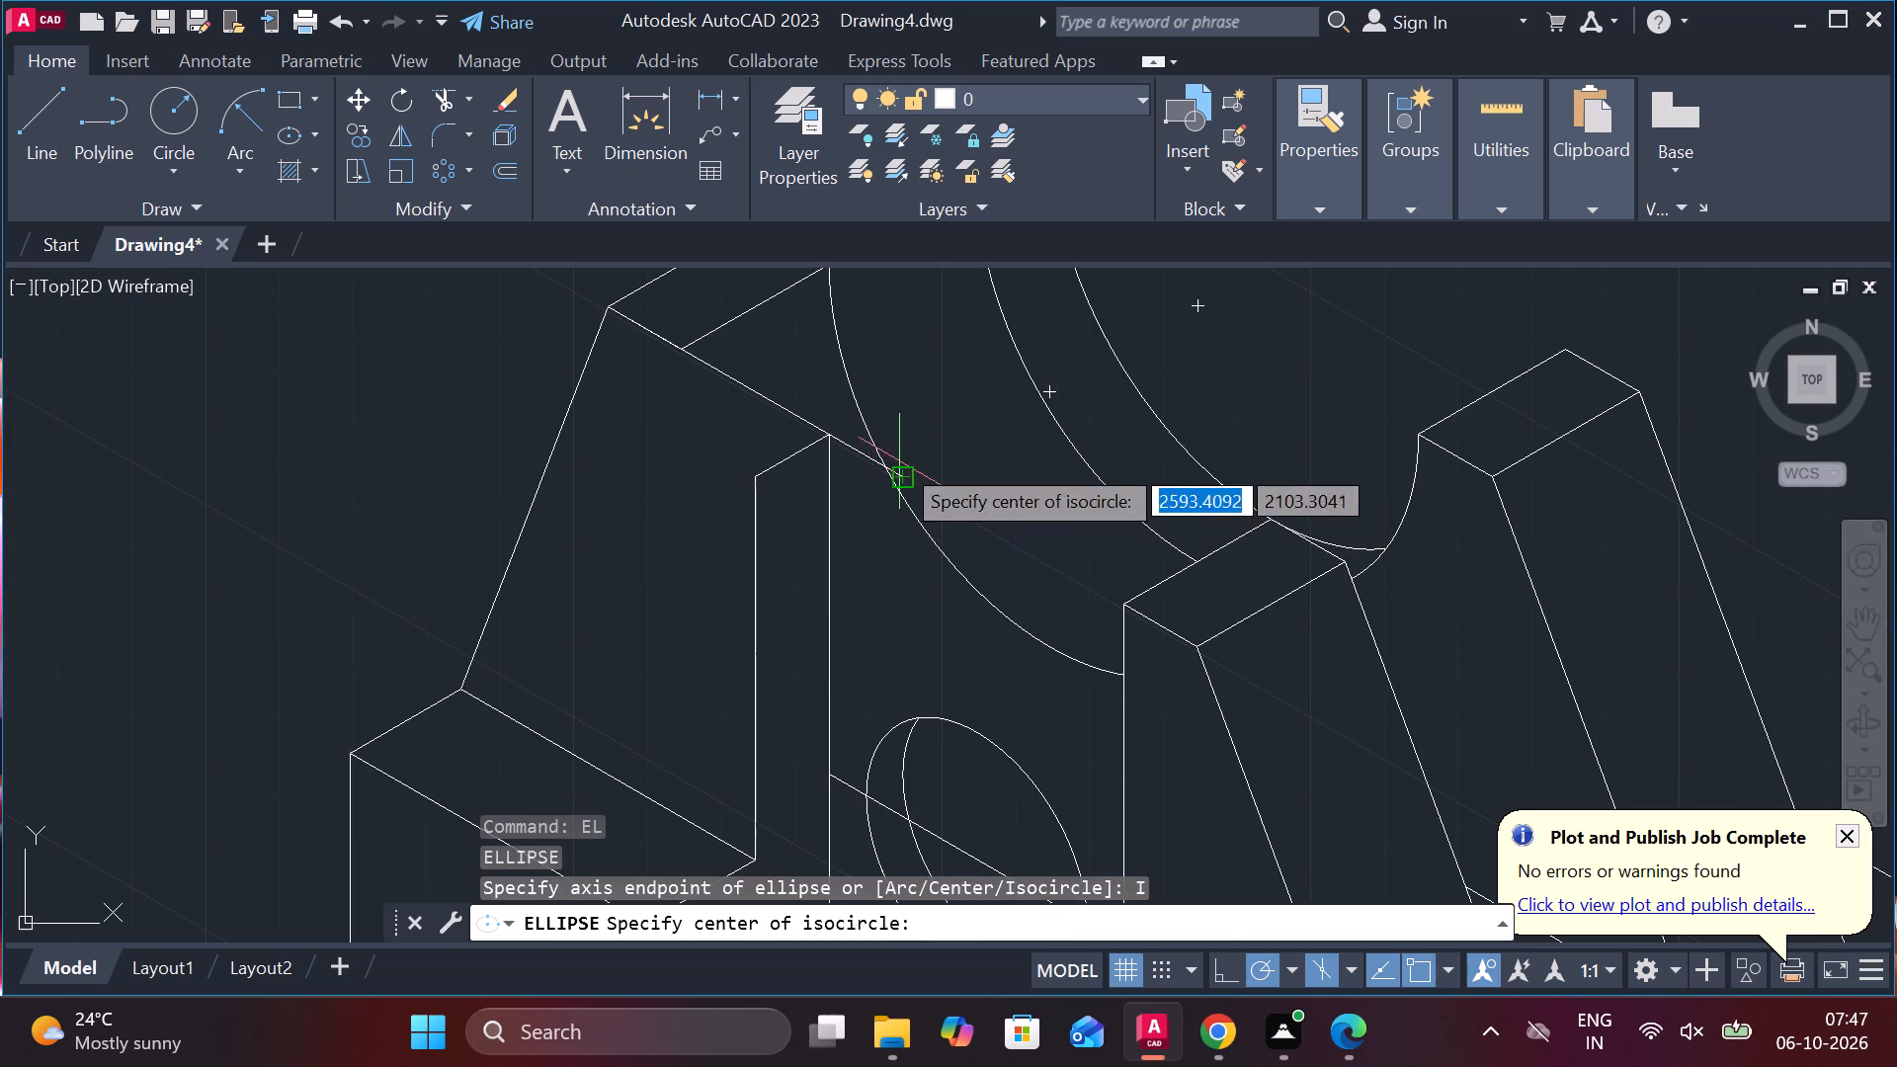
click(905, 477)
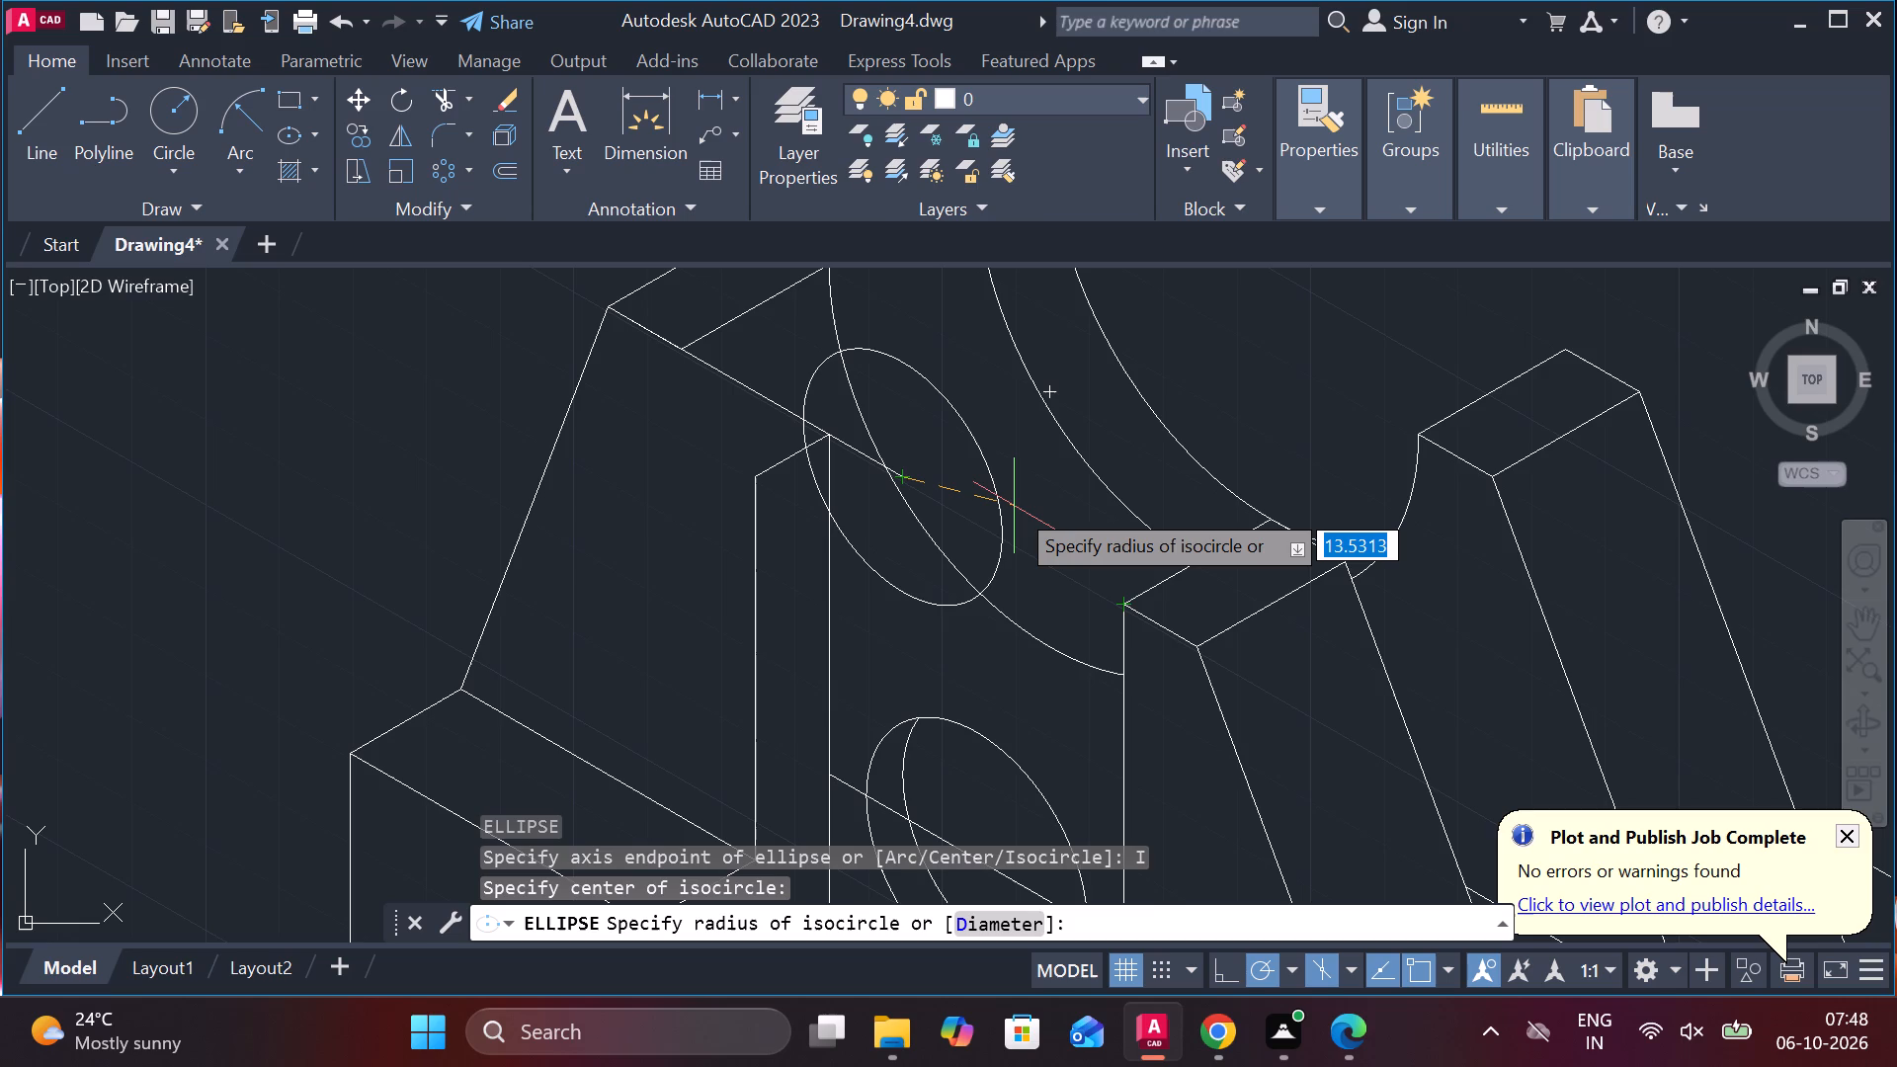
scroll(1014, 506, down, 1)
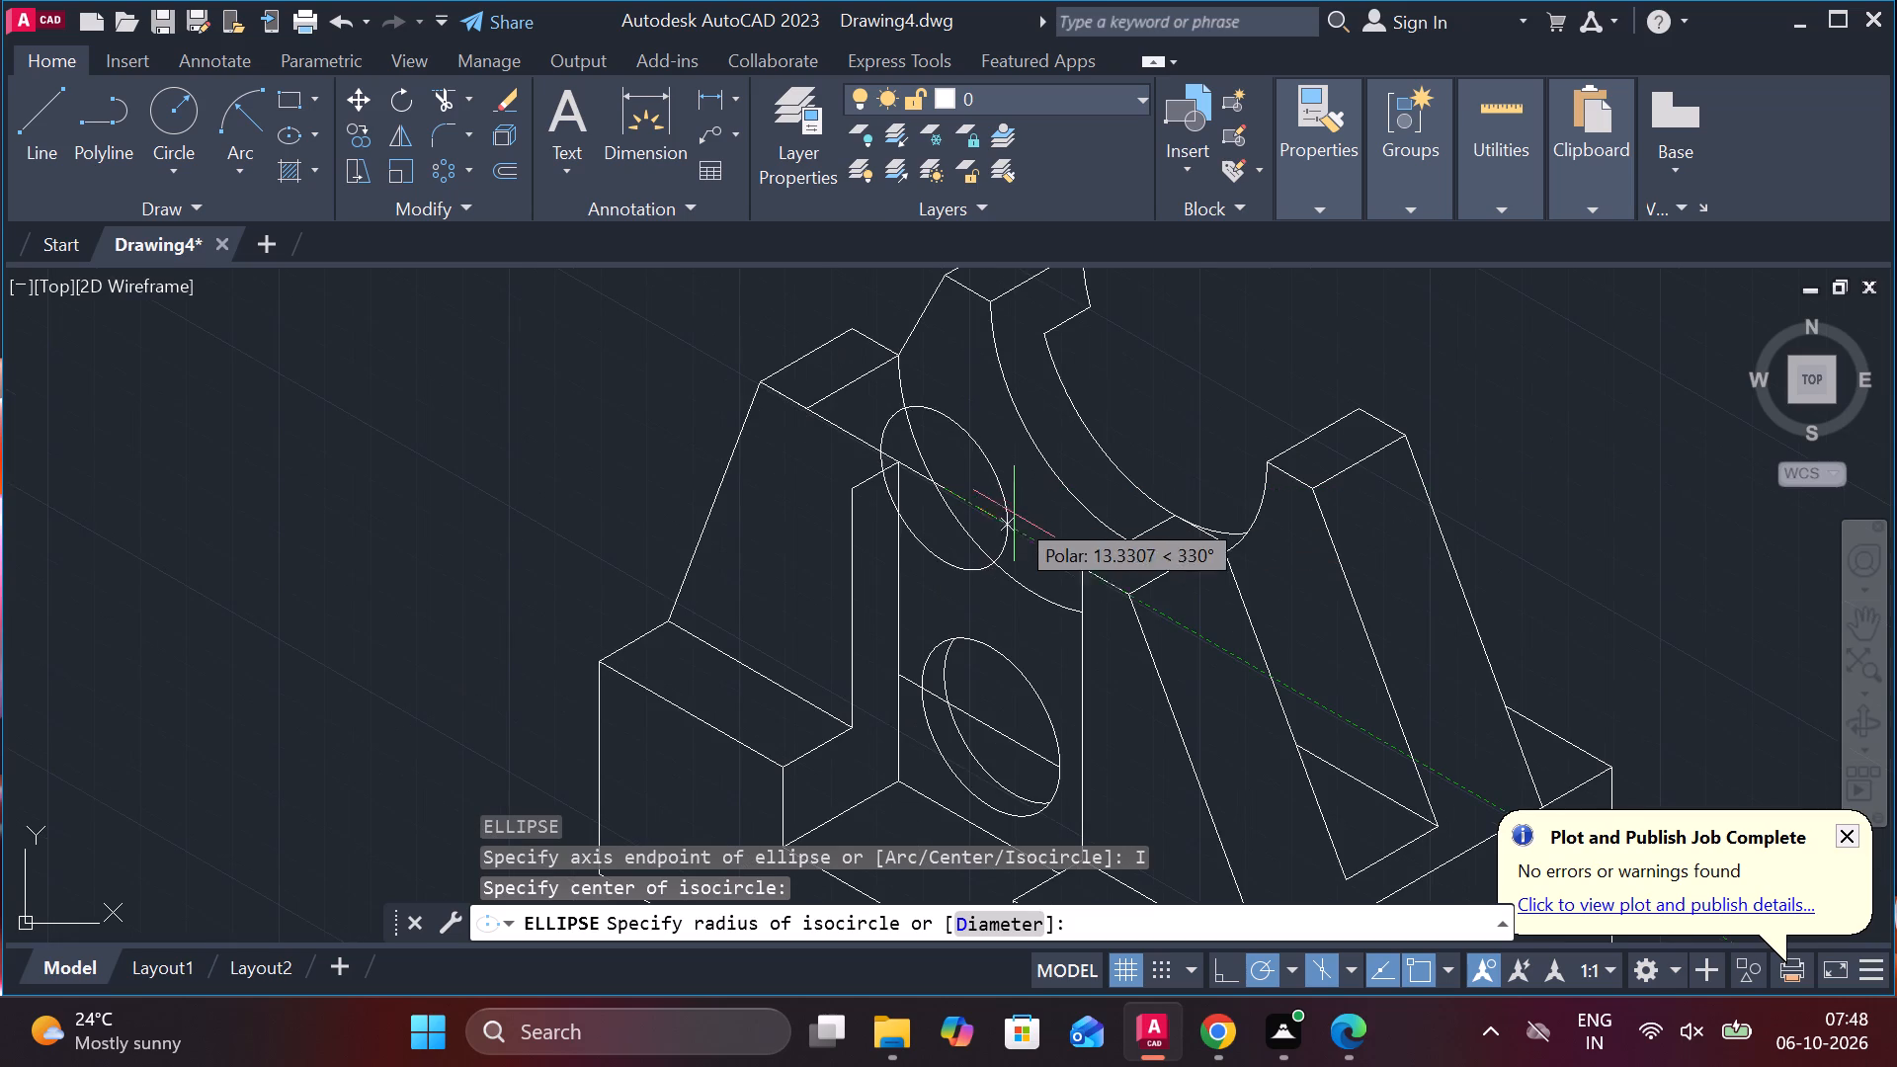
middle_drag(1031, 509, 892, 643)
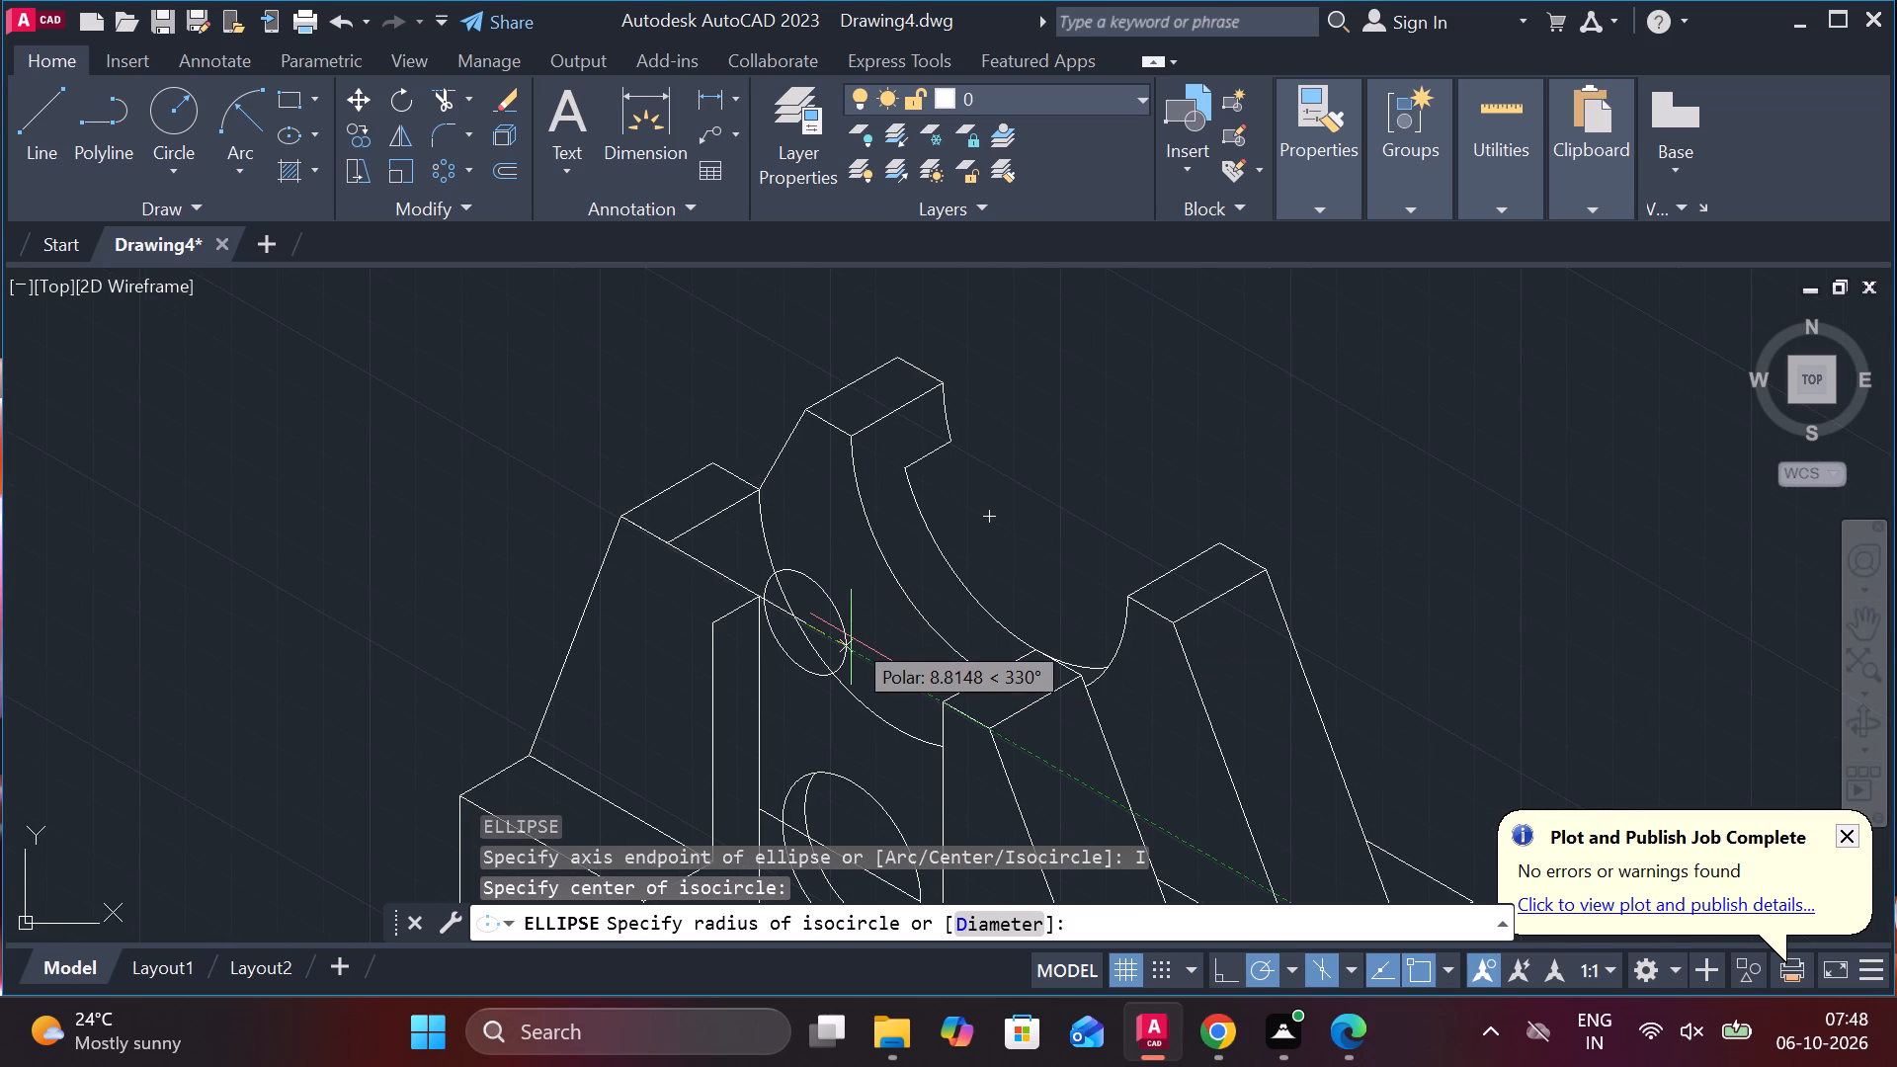
scroll(851, 637, up, 1)
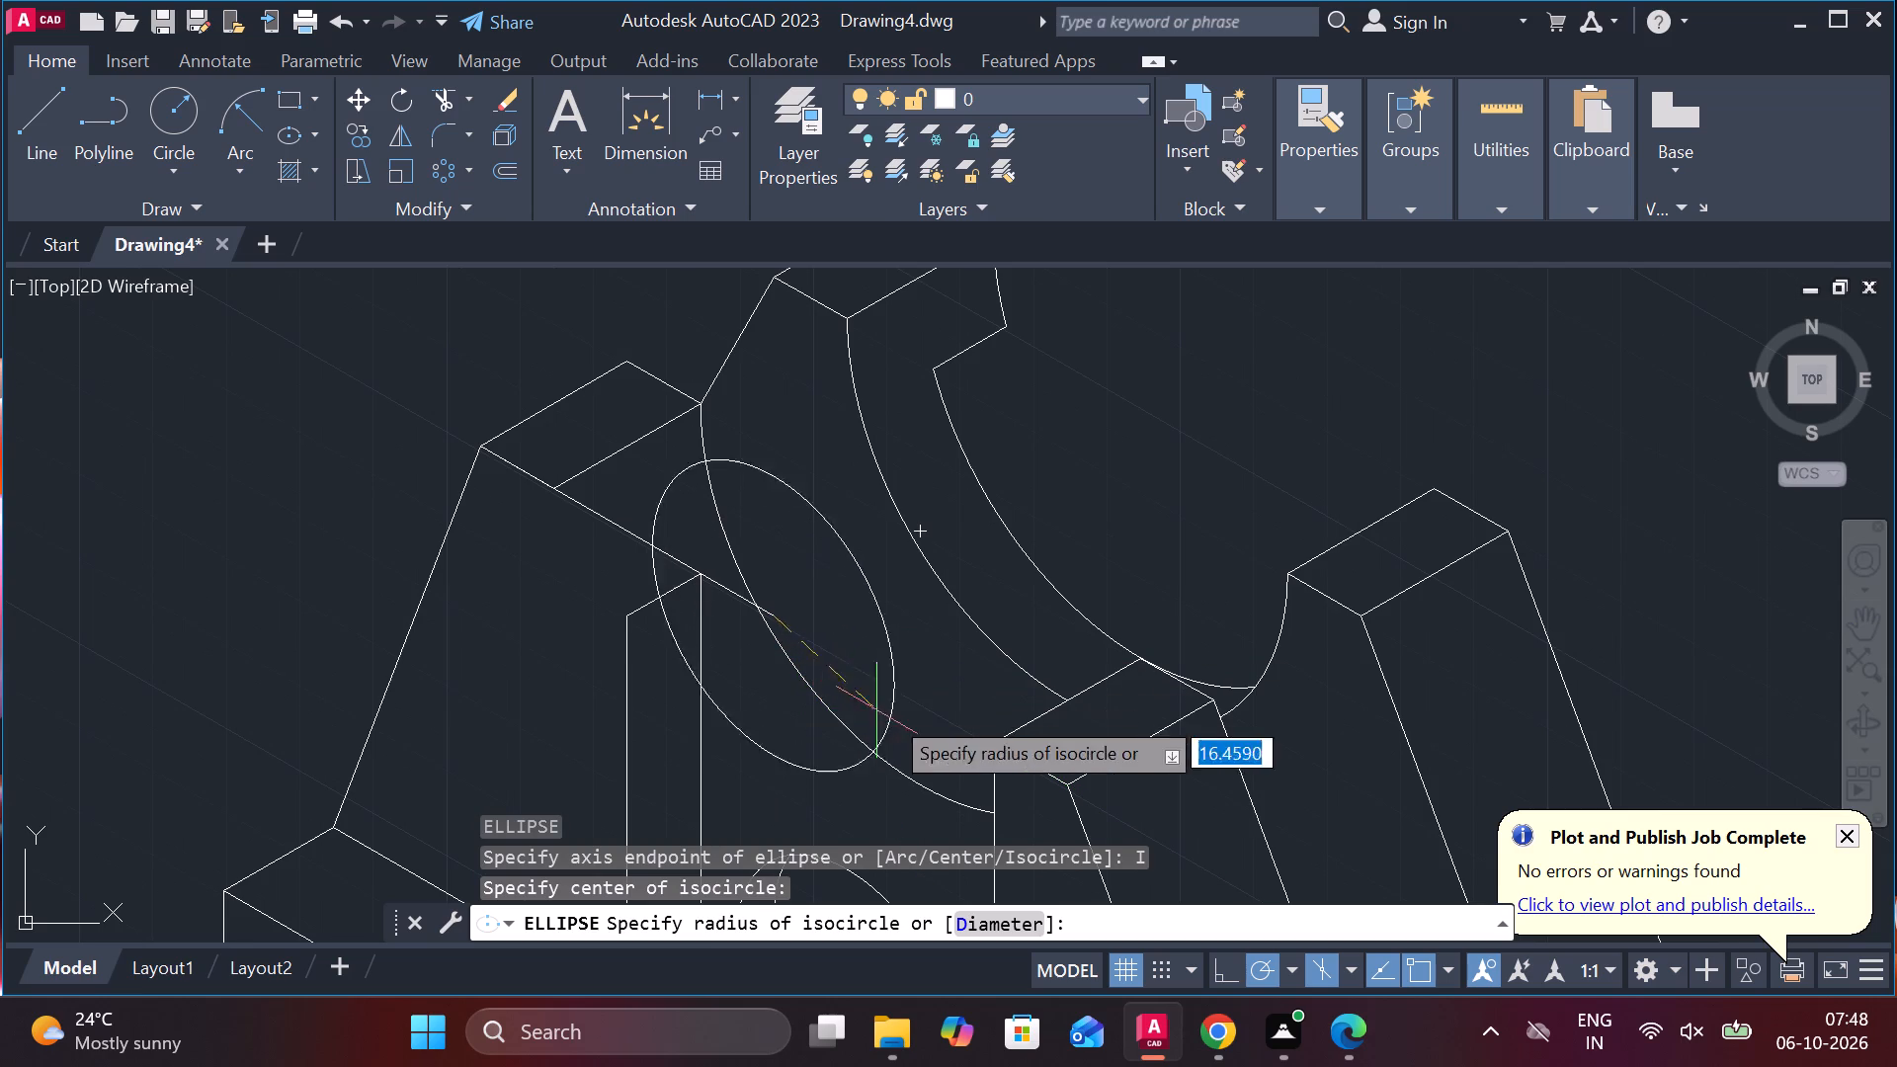
text(30)
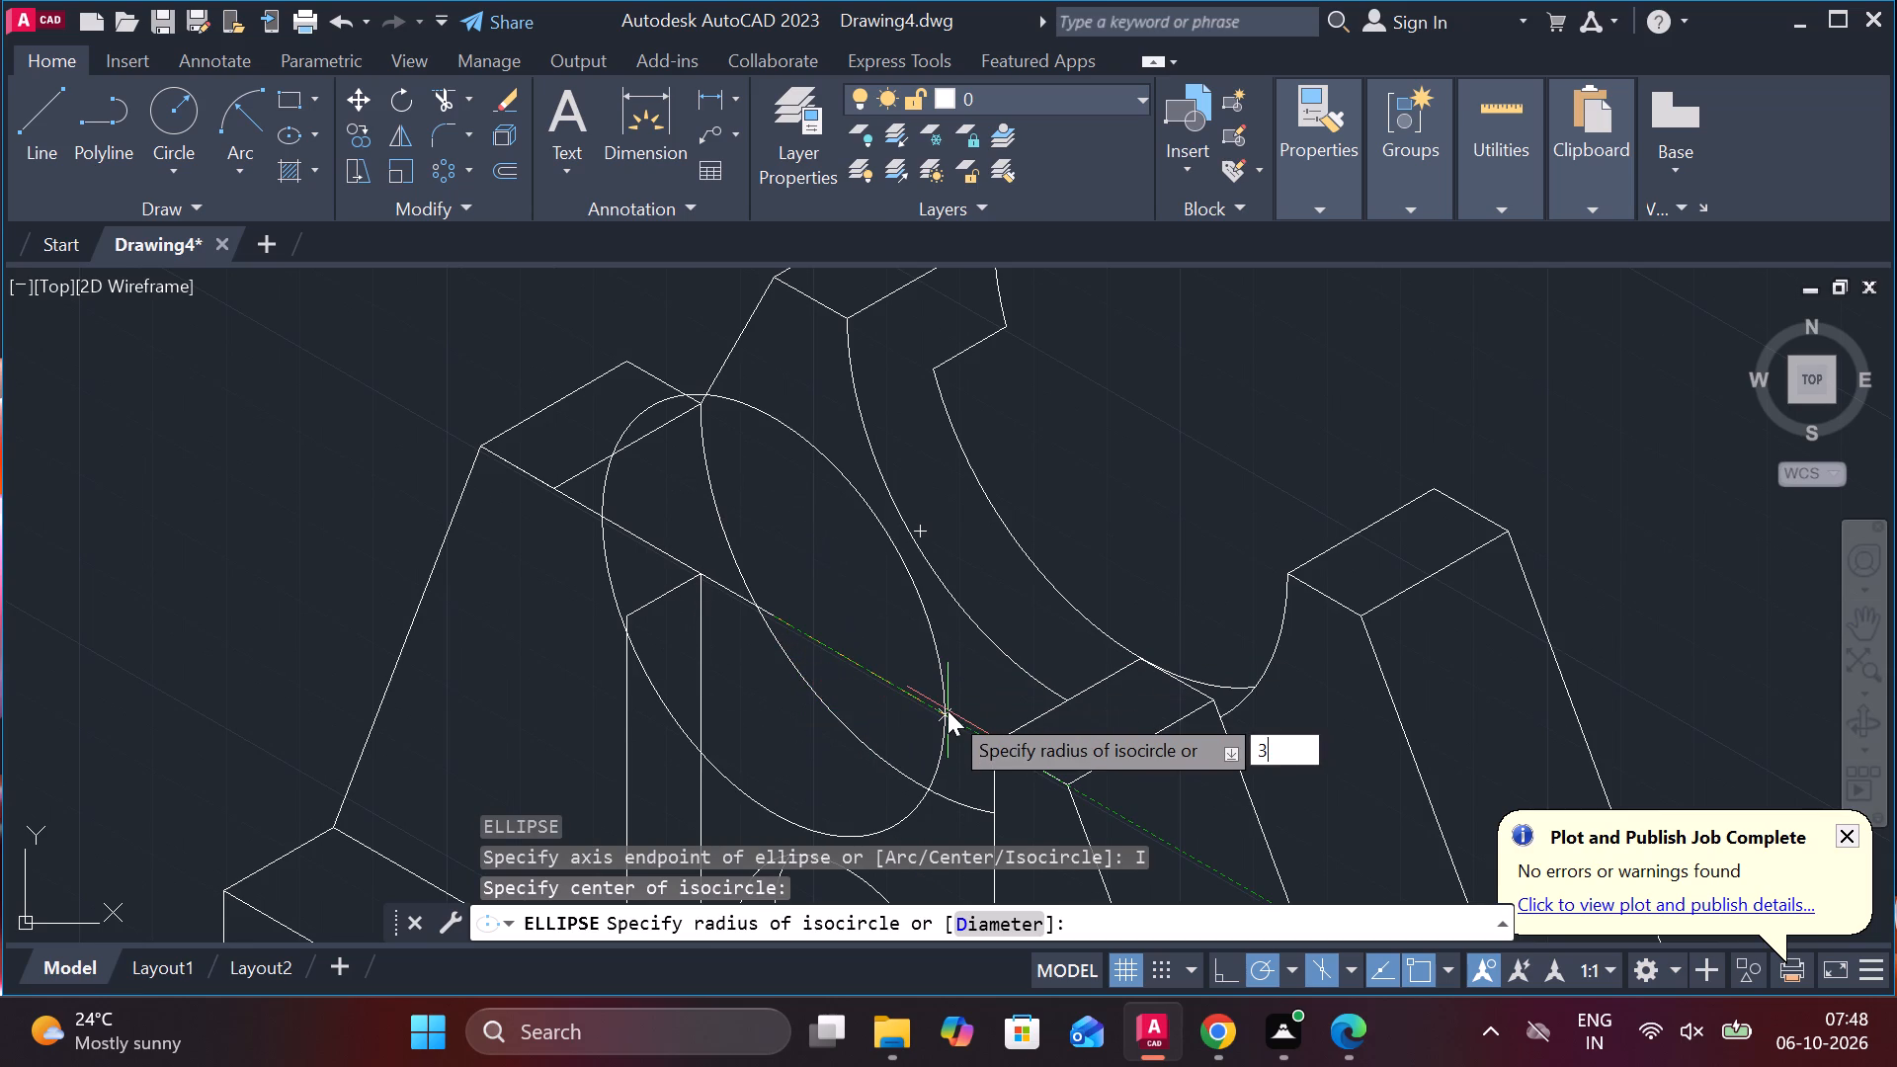
key(Return)
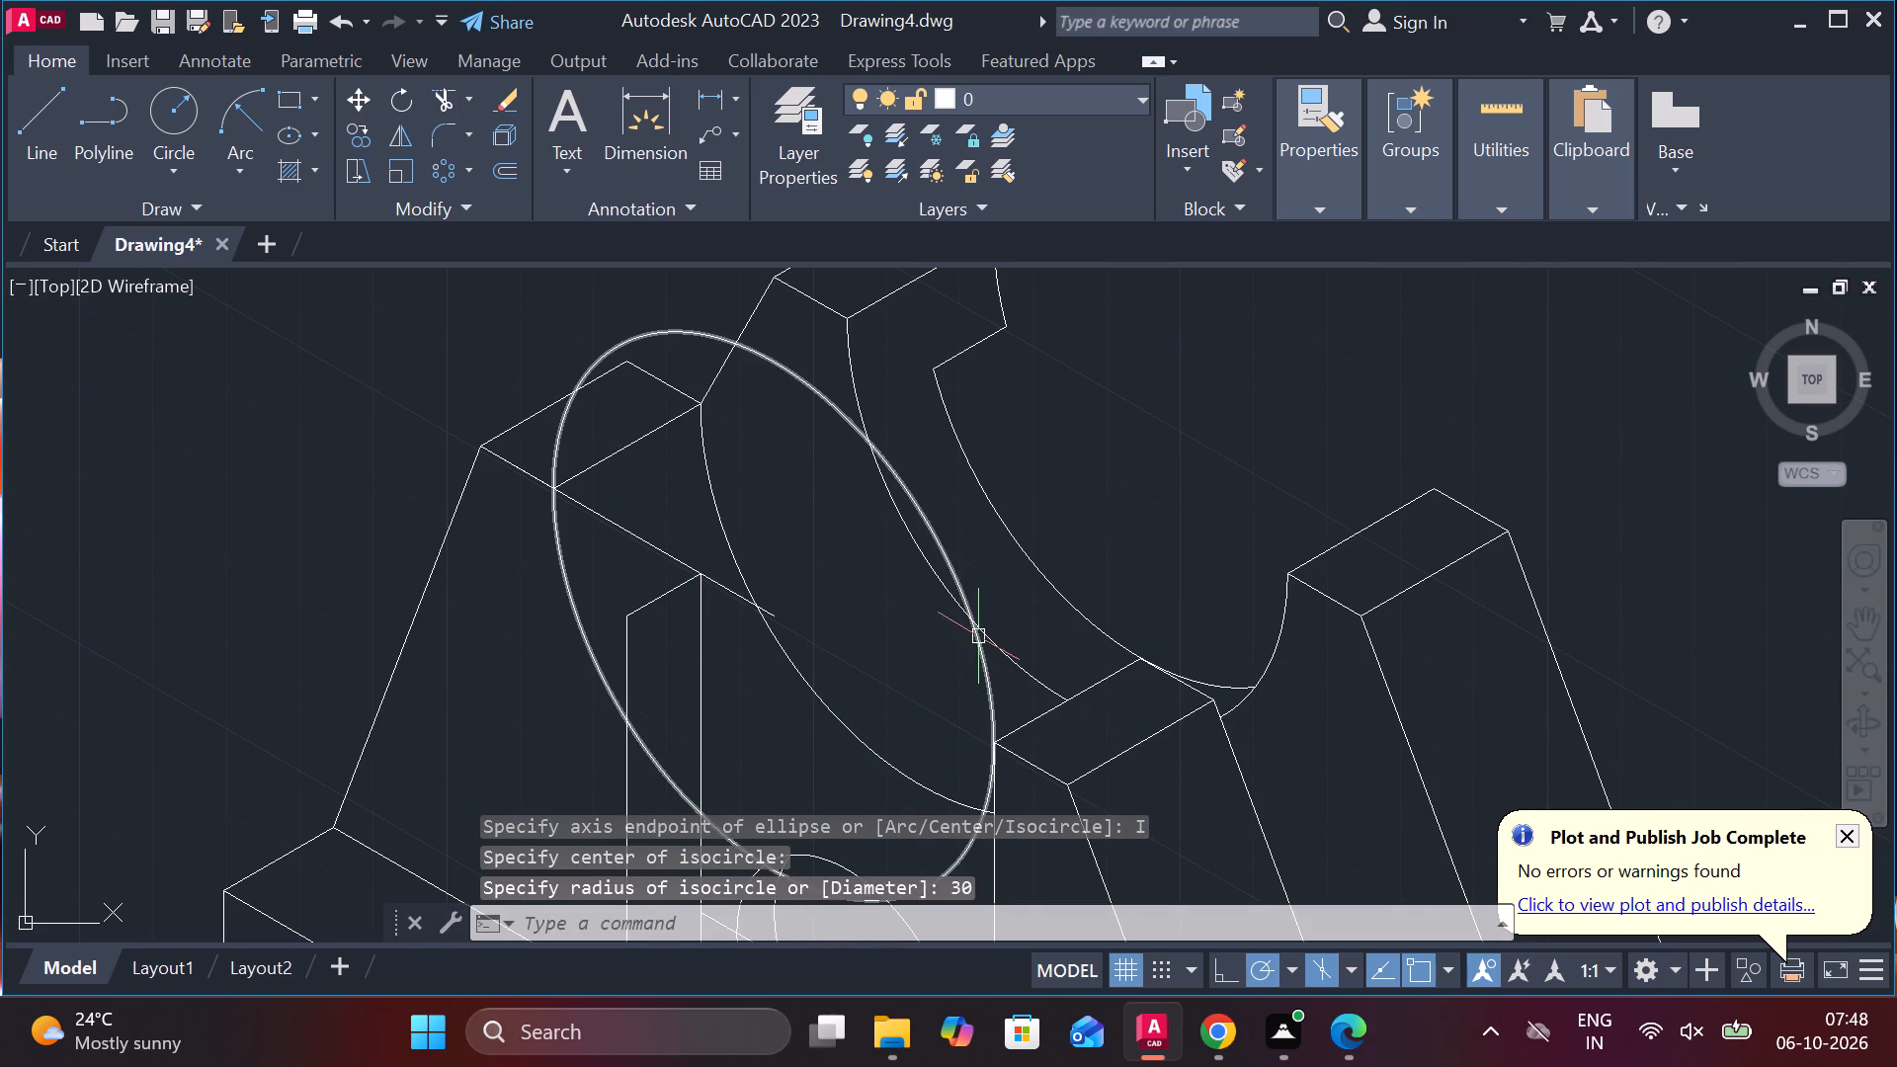
Trim away the upper part of the new isometric circle, keeping only the lower arc between the two front ribs.
middle_drag(1203, 475, 1159, 452)
text(TR)
key(Return)
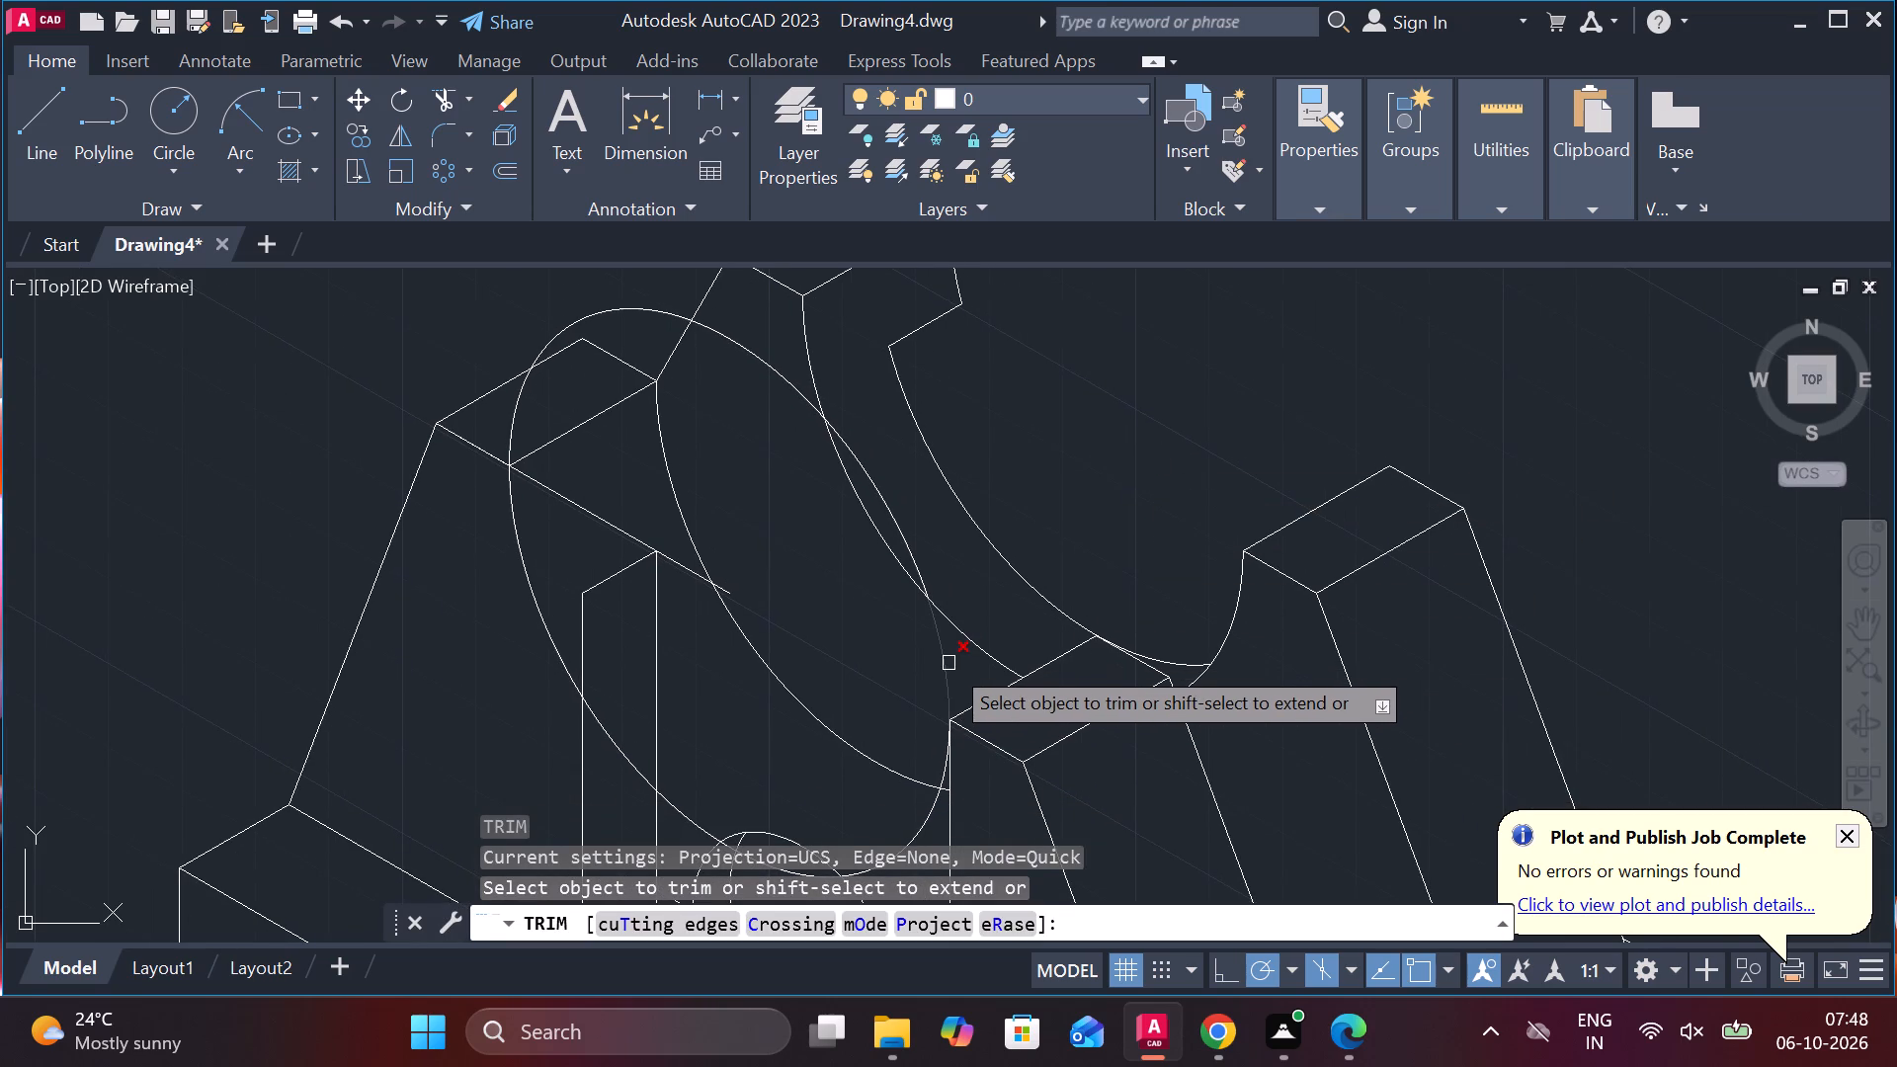
click(948, 663)
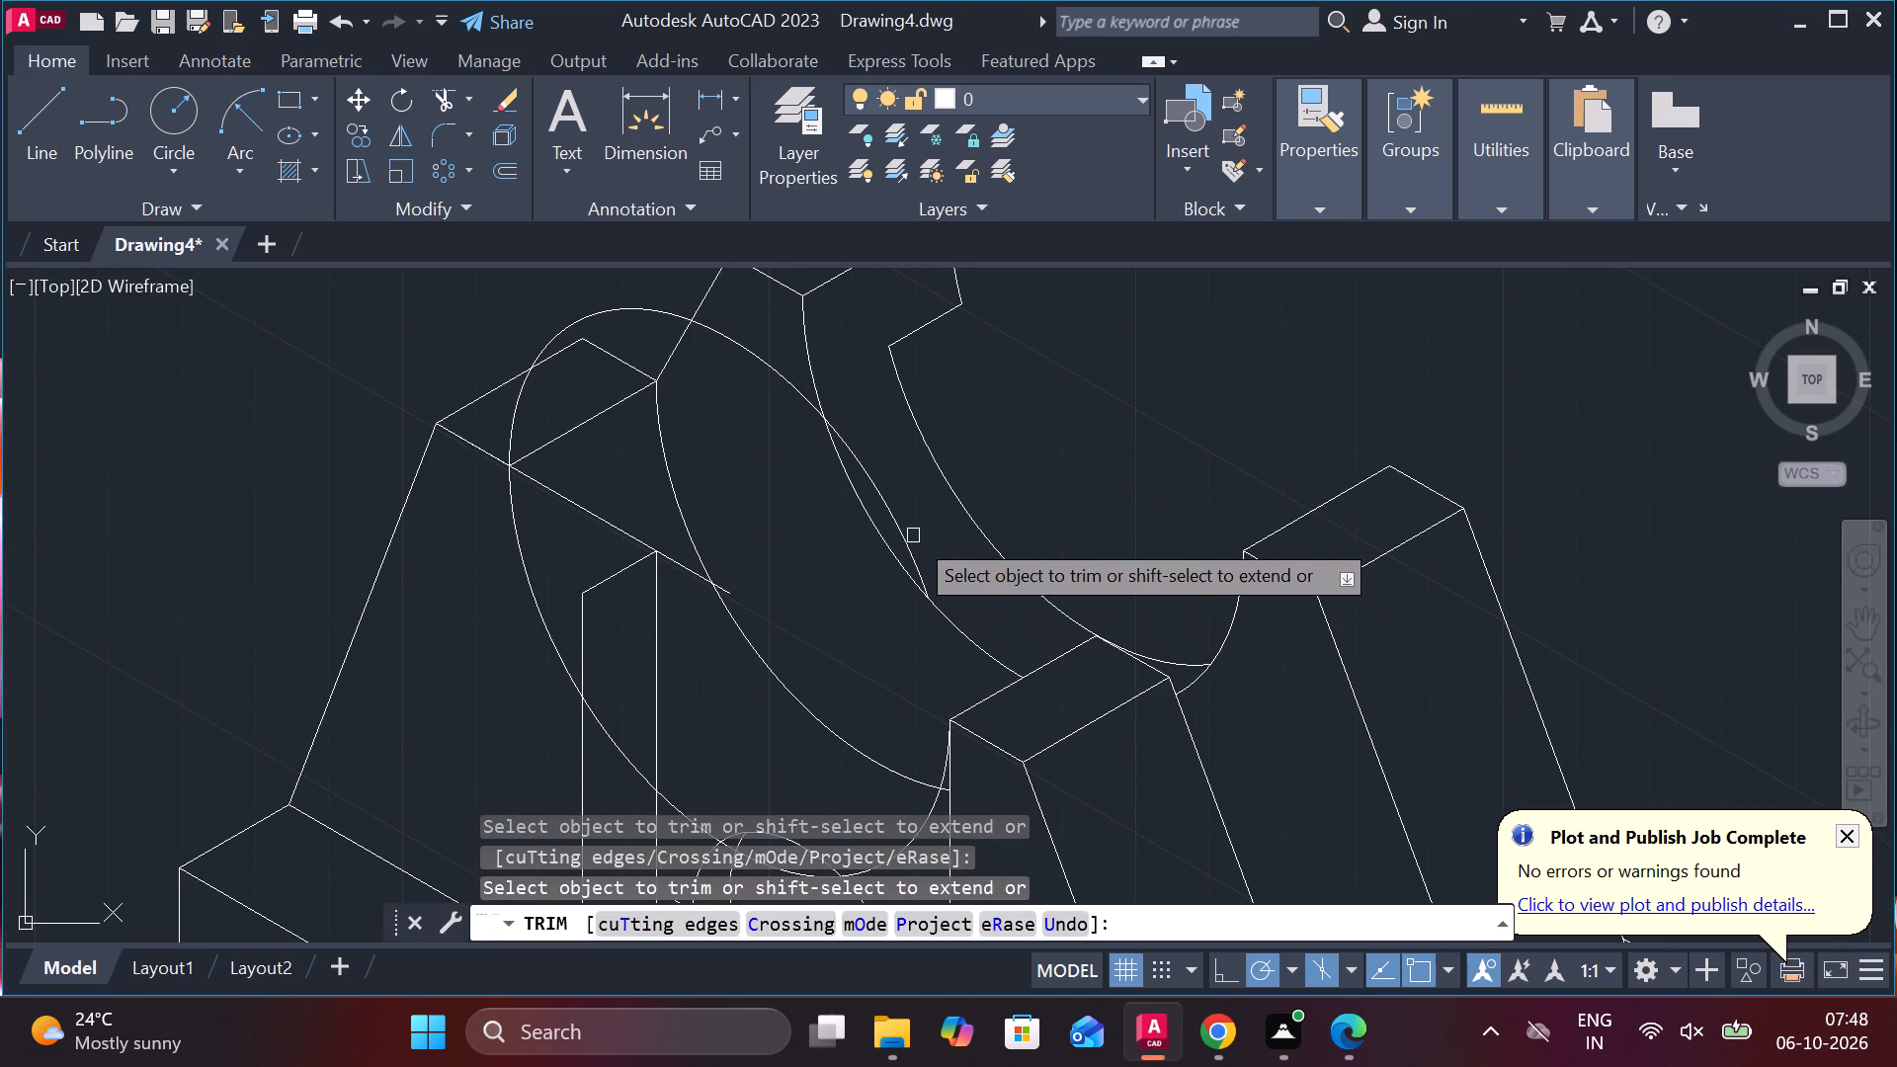
click(906, 526)
click(770, 368)
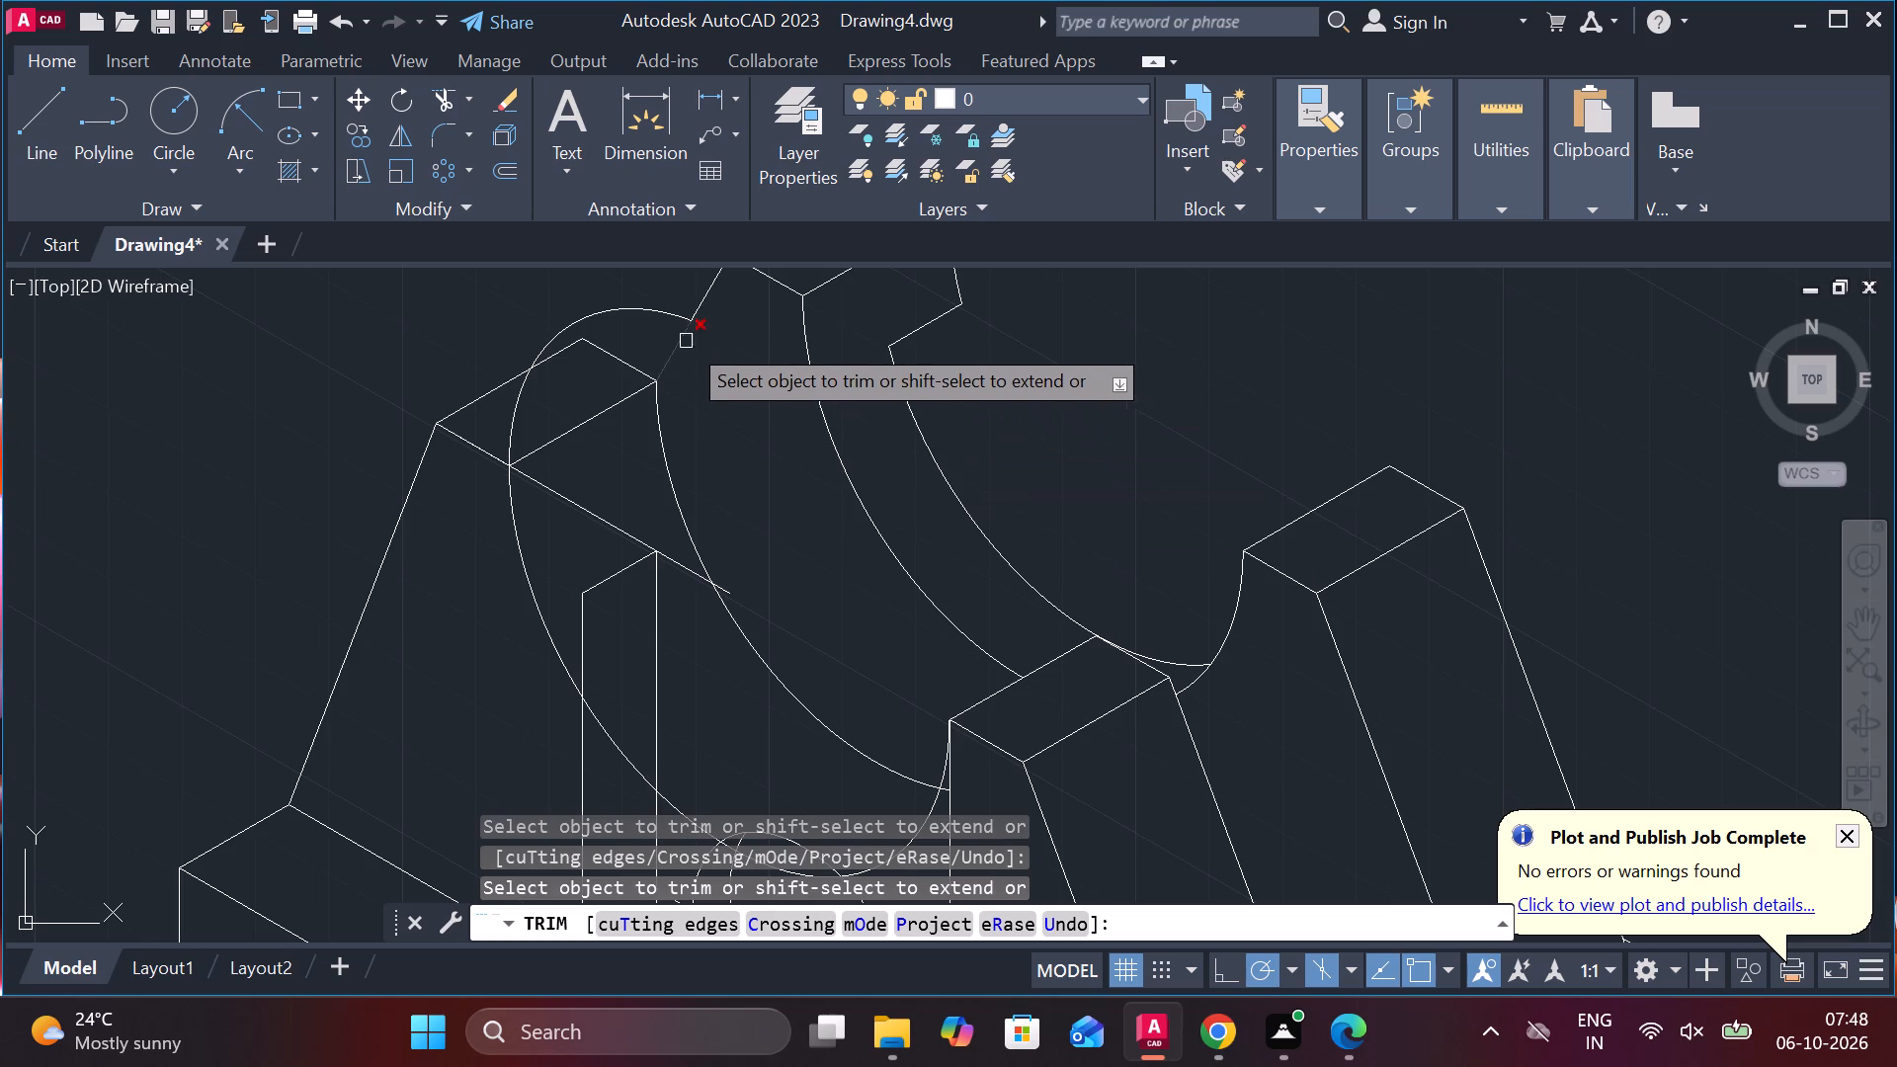
click(619, 312)
click(523, 403)
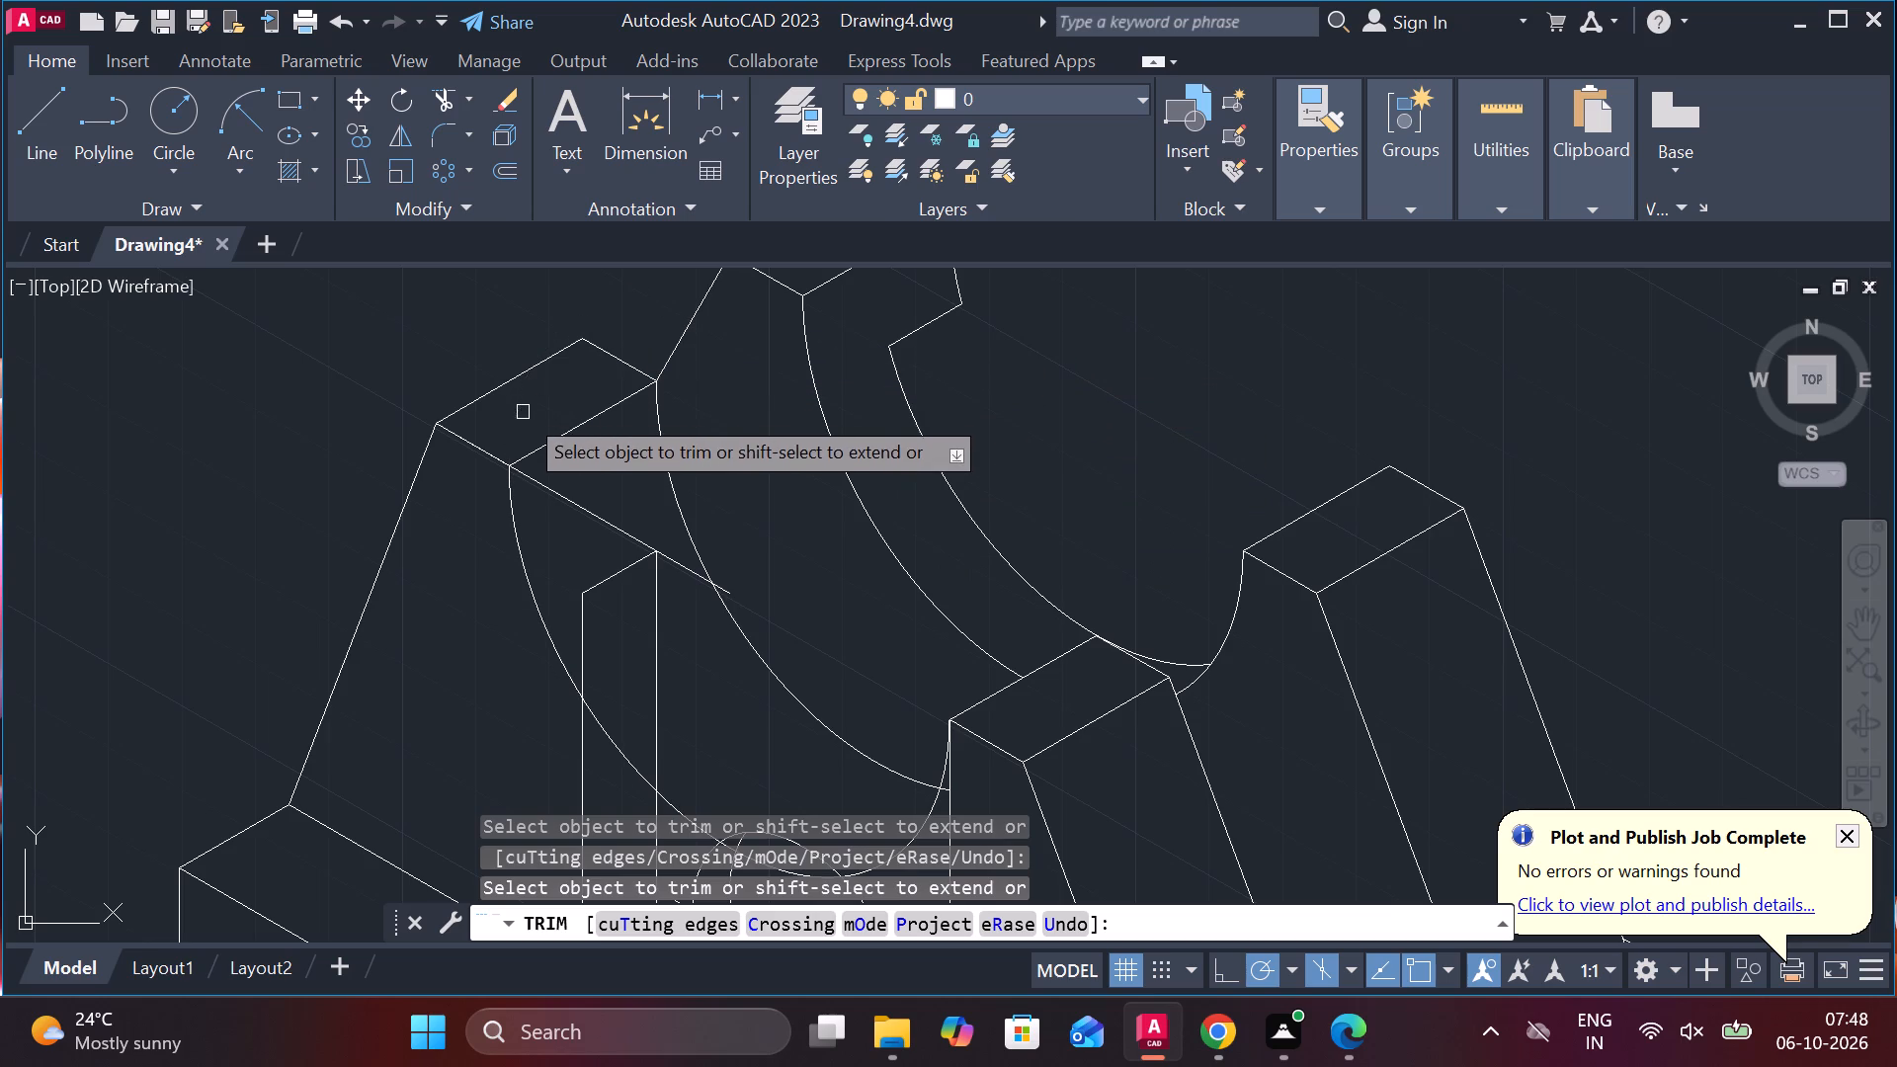
scroll(461, 538, down, 1)
middle_drag(461, 538, 548, 520)
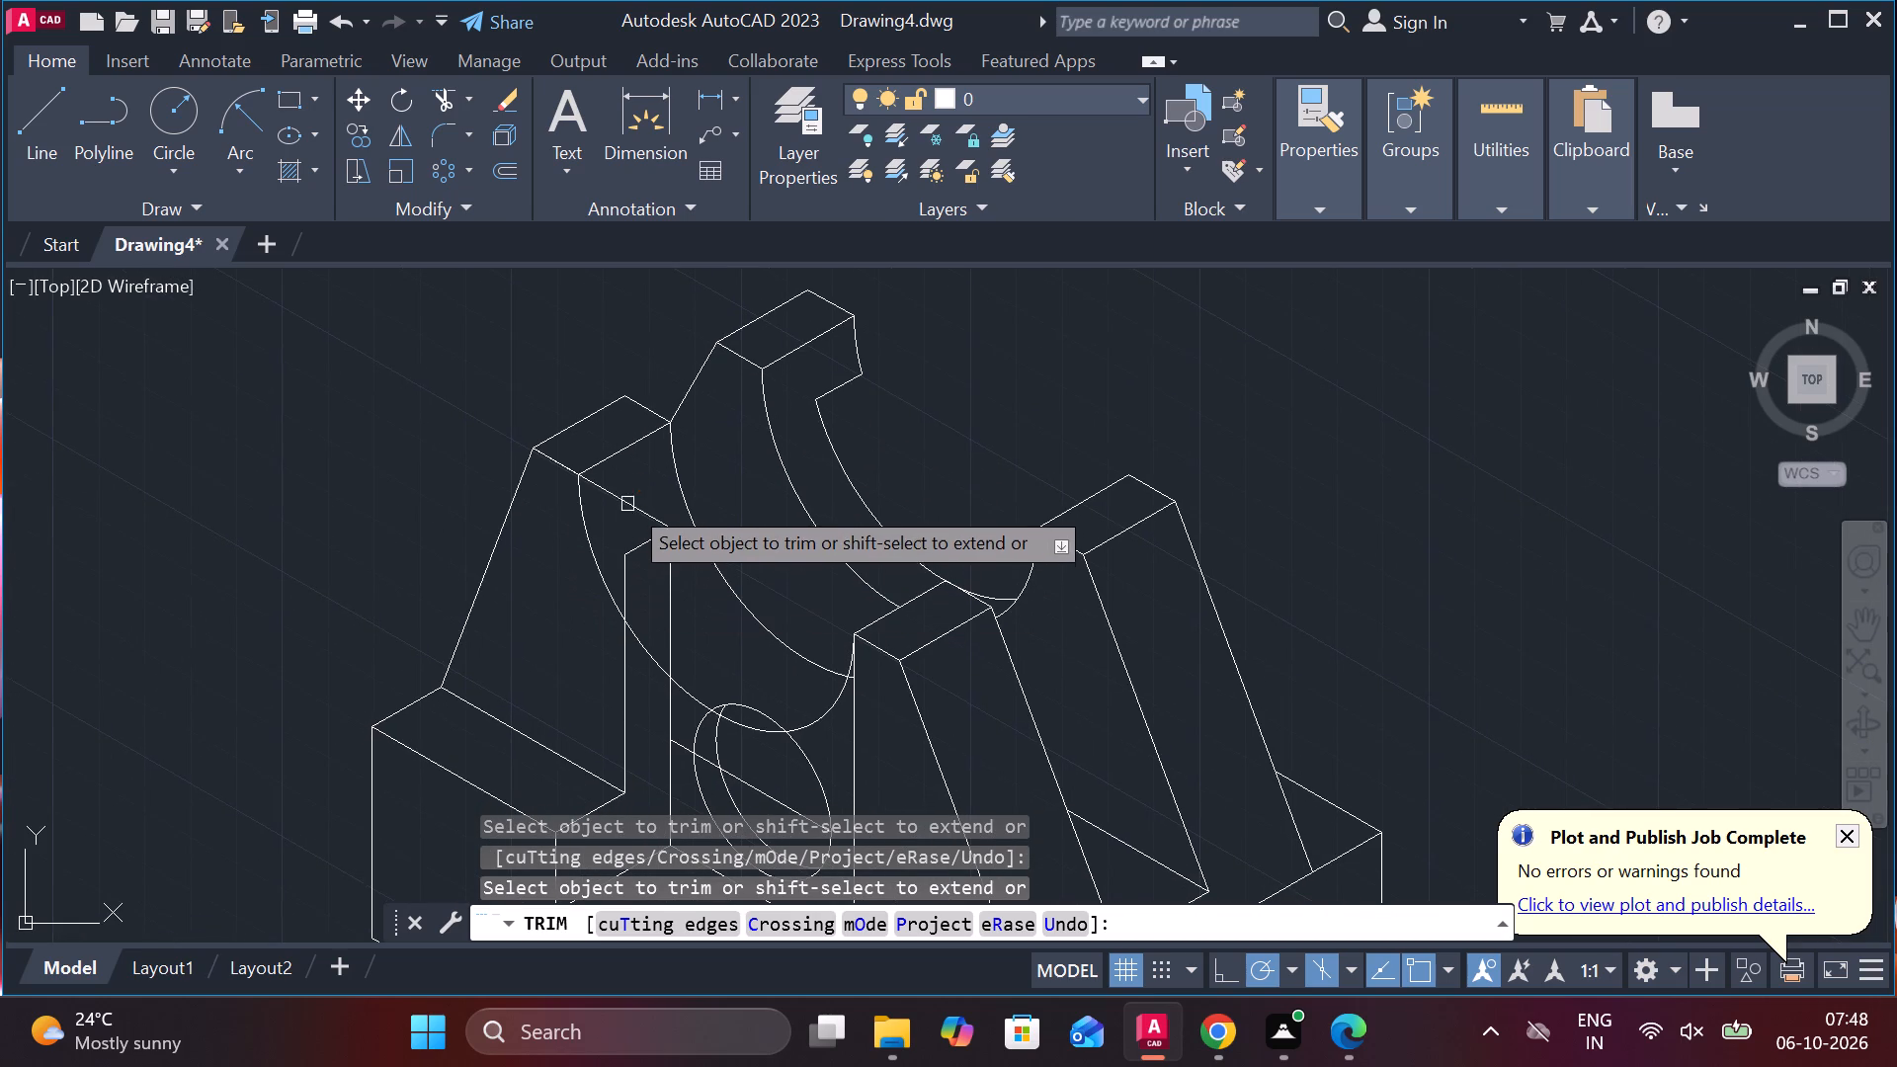
Trim away the 40-unit construction line beyond the front-left rib's short top edge.
click(627, 501)
scroll(688, 540, up, 2)
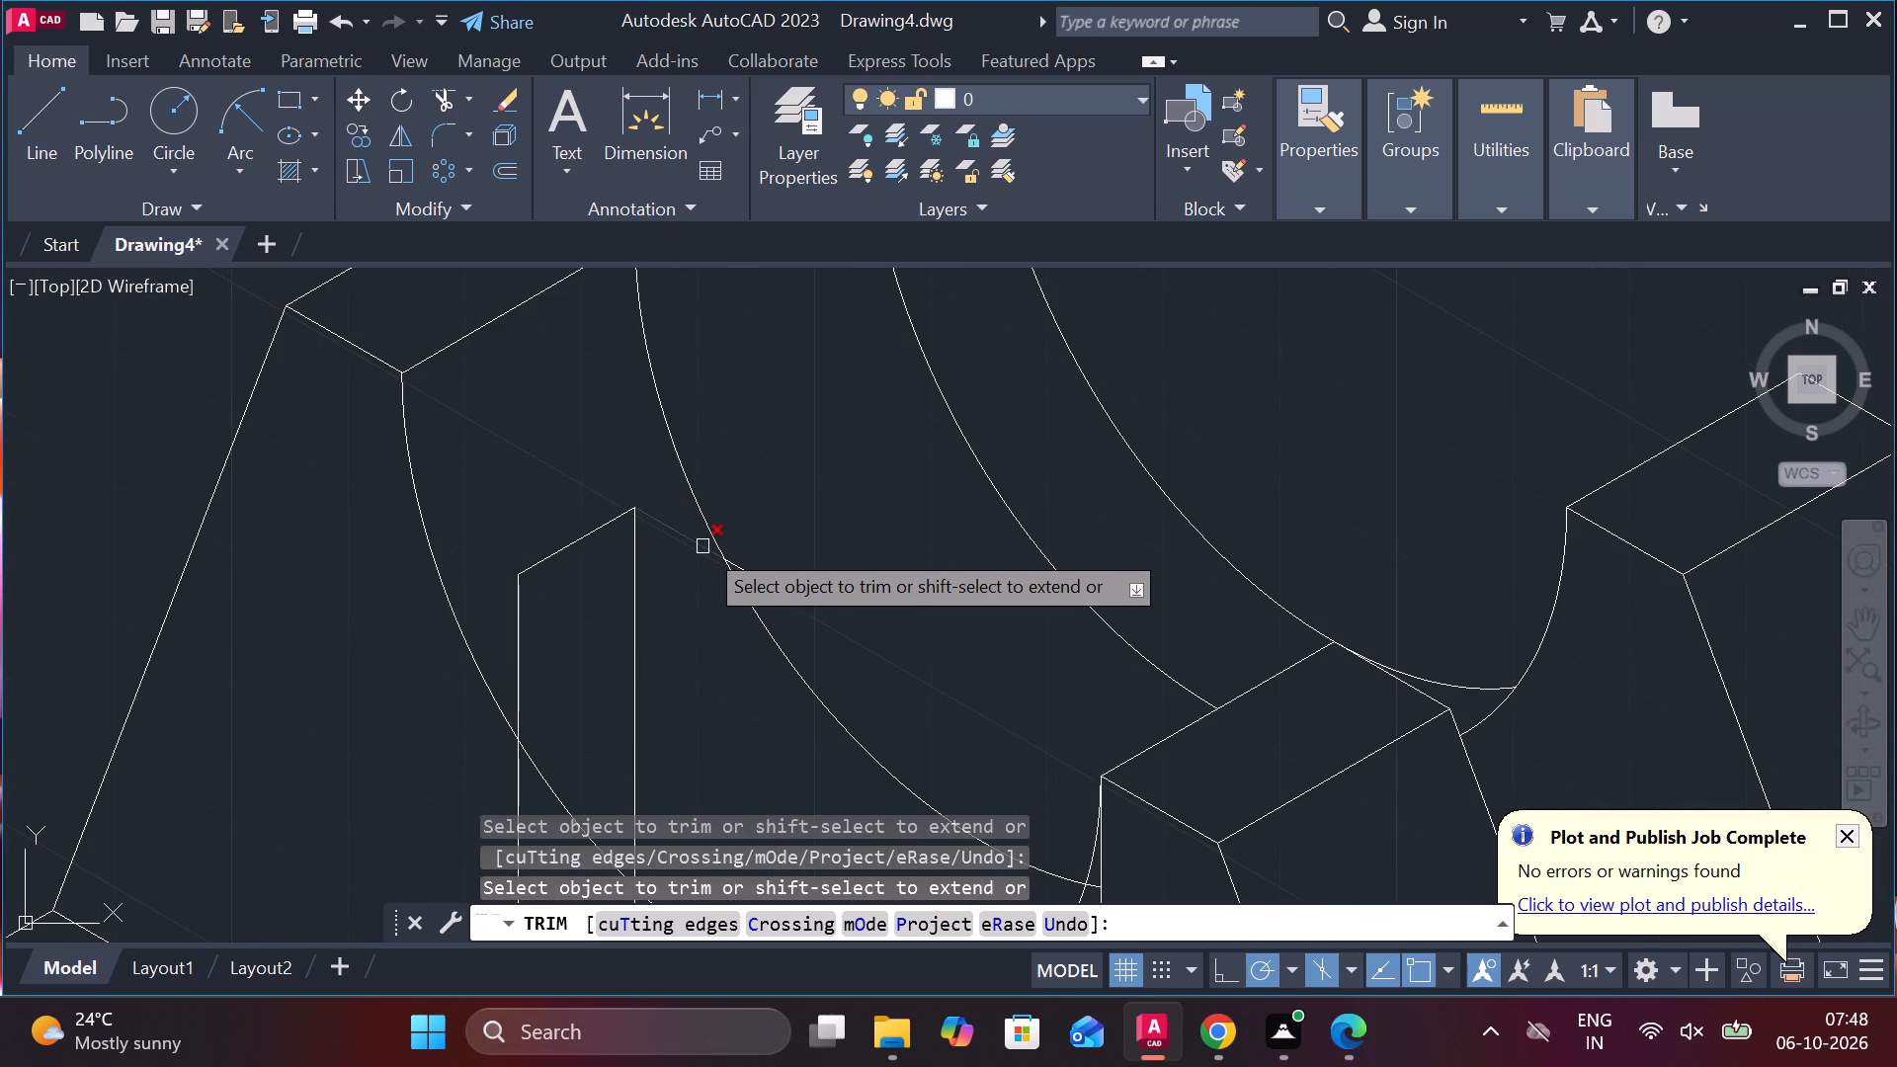
click(702, 546)
click(743, 563)
Examine the whole part, including the new front recess arc, the narrow upright and the holed face.
scroll(843, 558, down, 3)
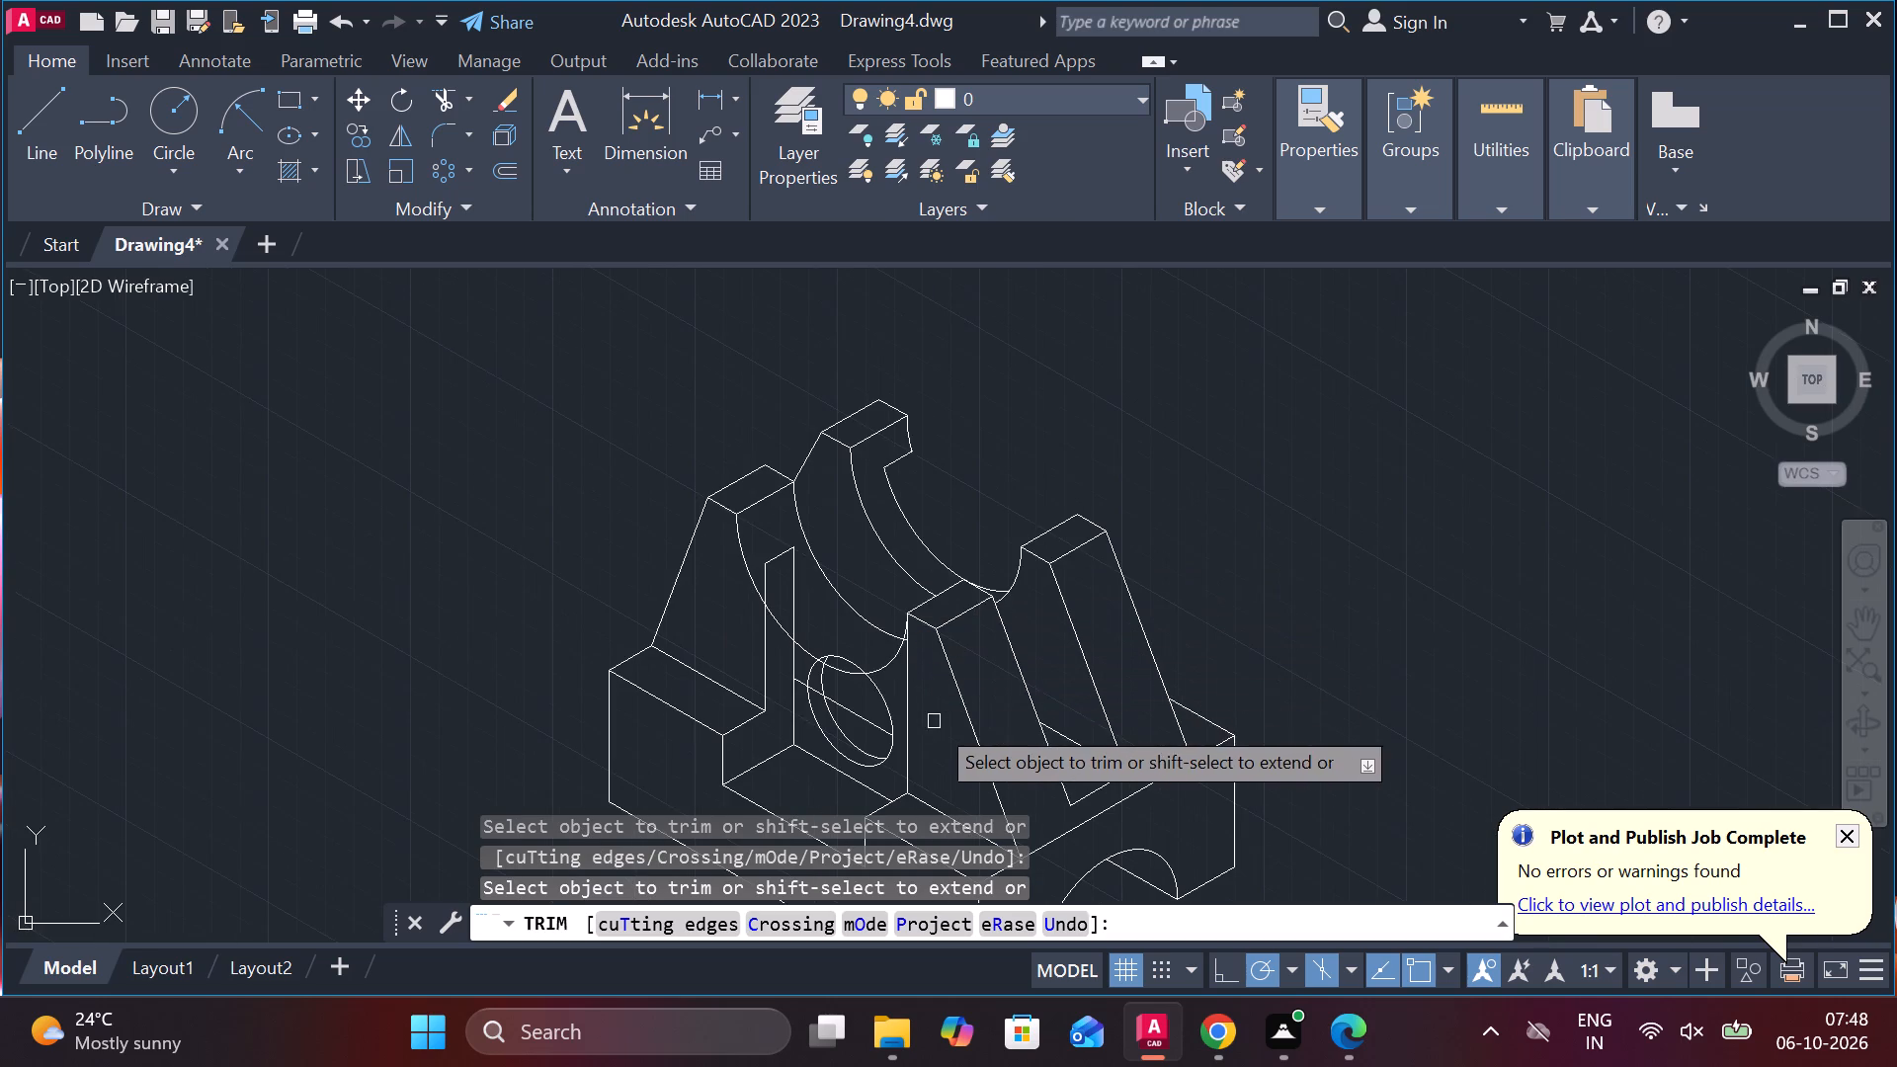
scroll(847, 703, up, 2)
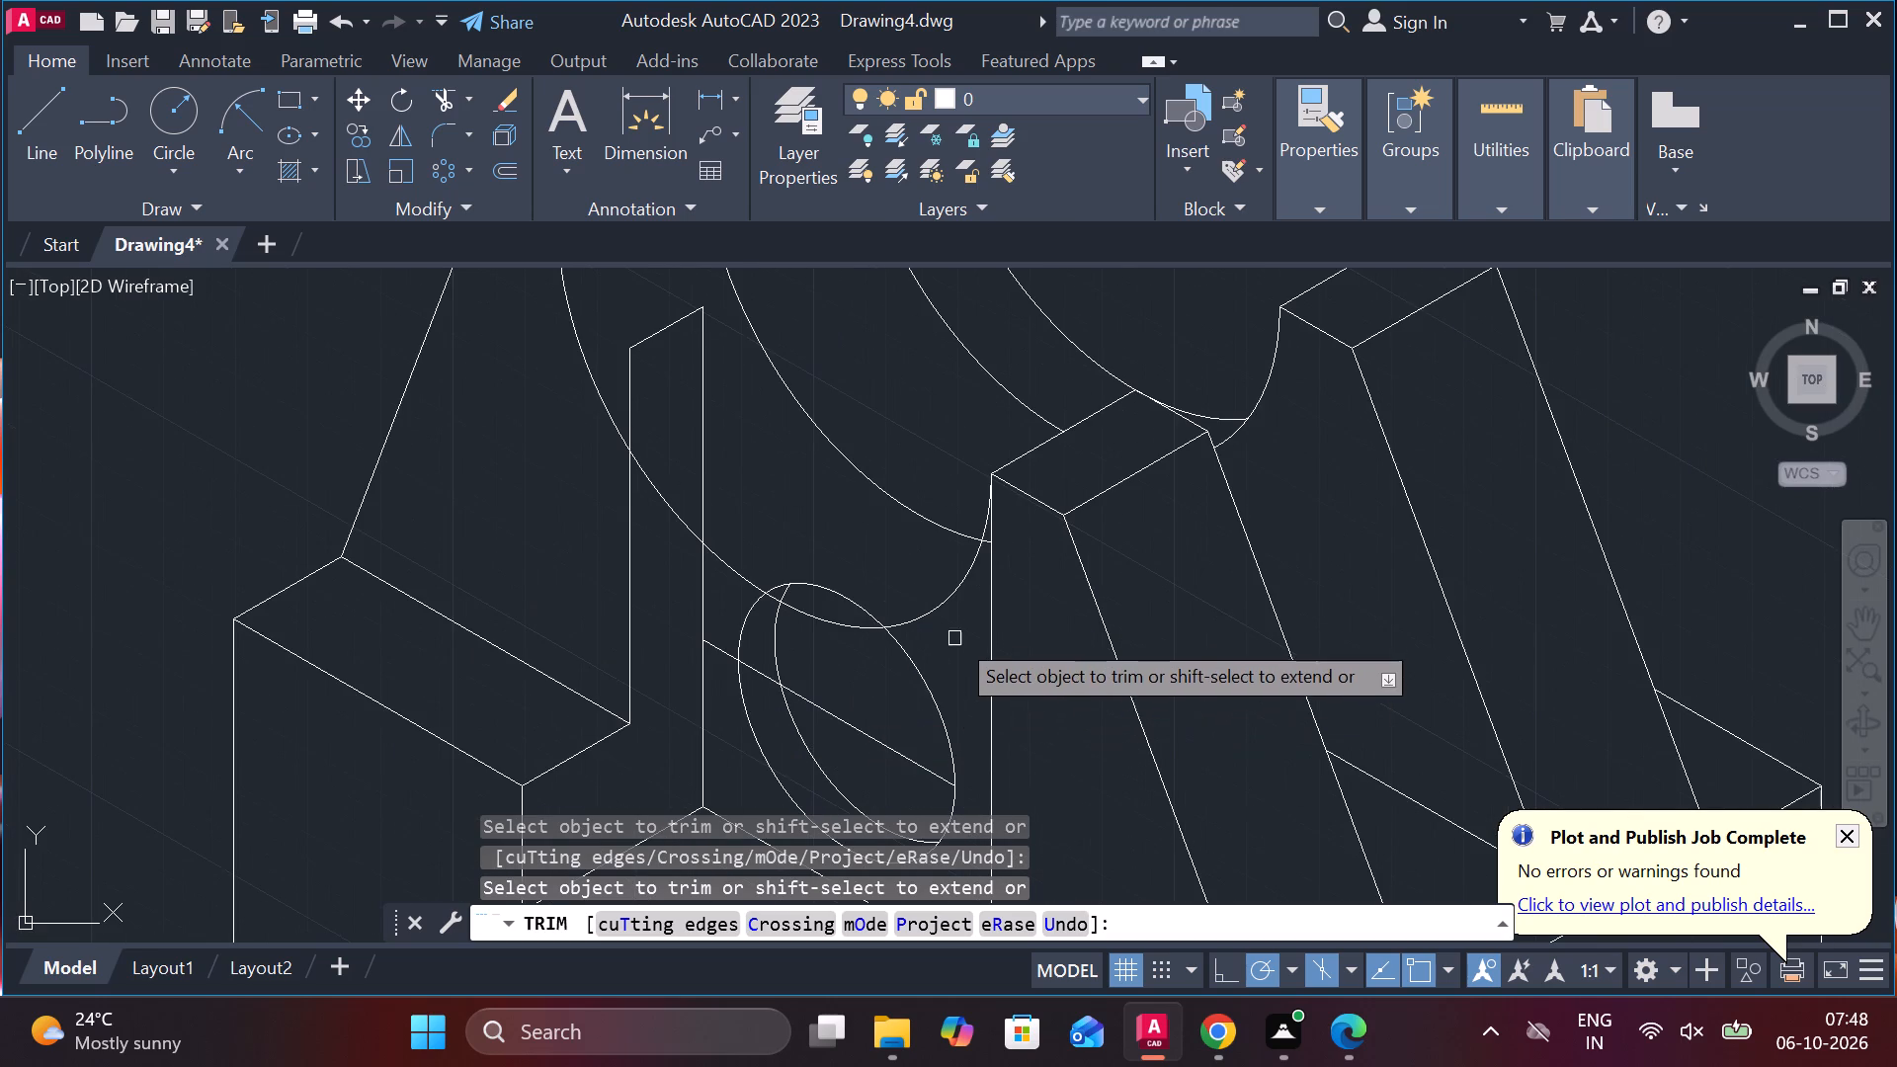
scroll(532, 576, down, 1)
middle_drag(532, 572, 533, 572)
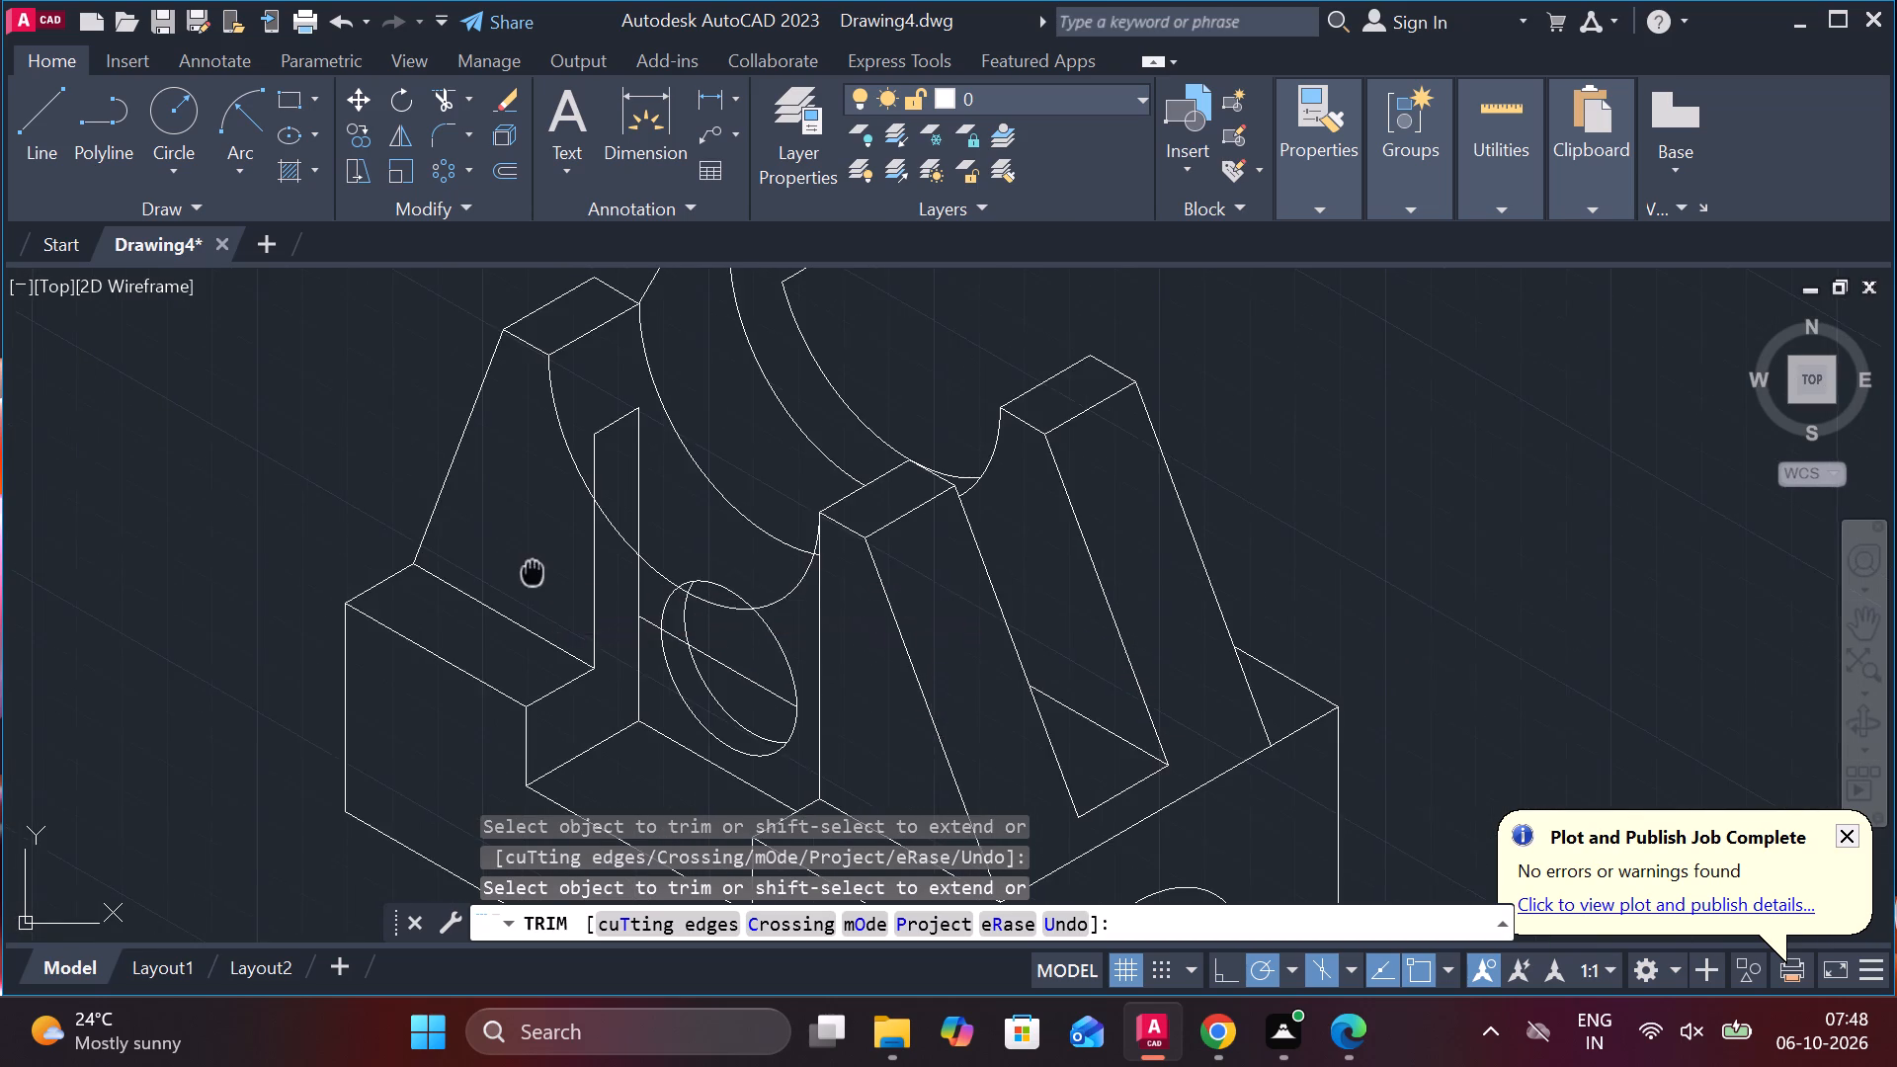
middle_drag(533, 572, 594, 483)
scroll(596, 494, down, 1)
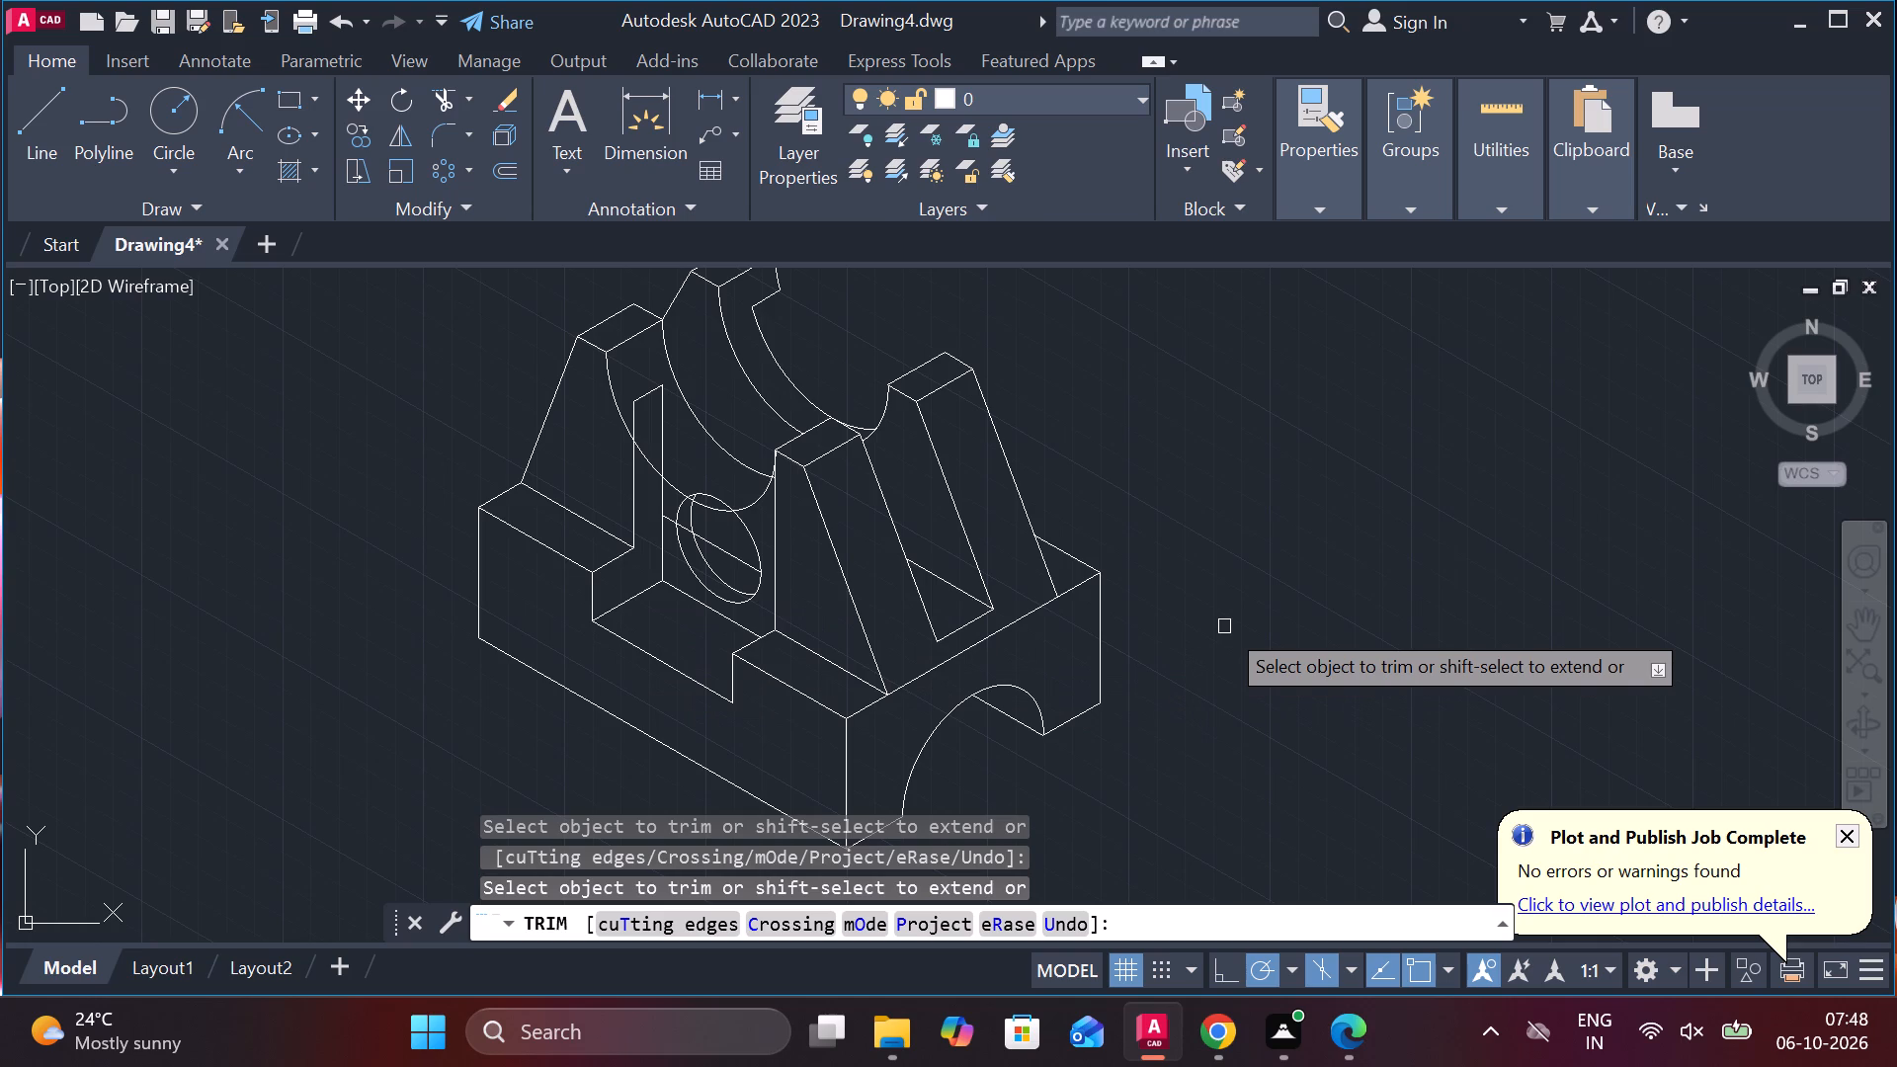
scroll(1264, 562, down, 2)
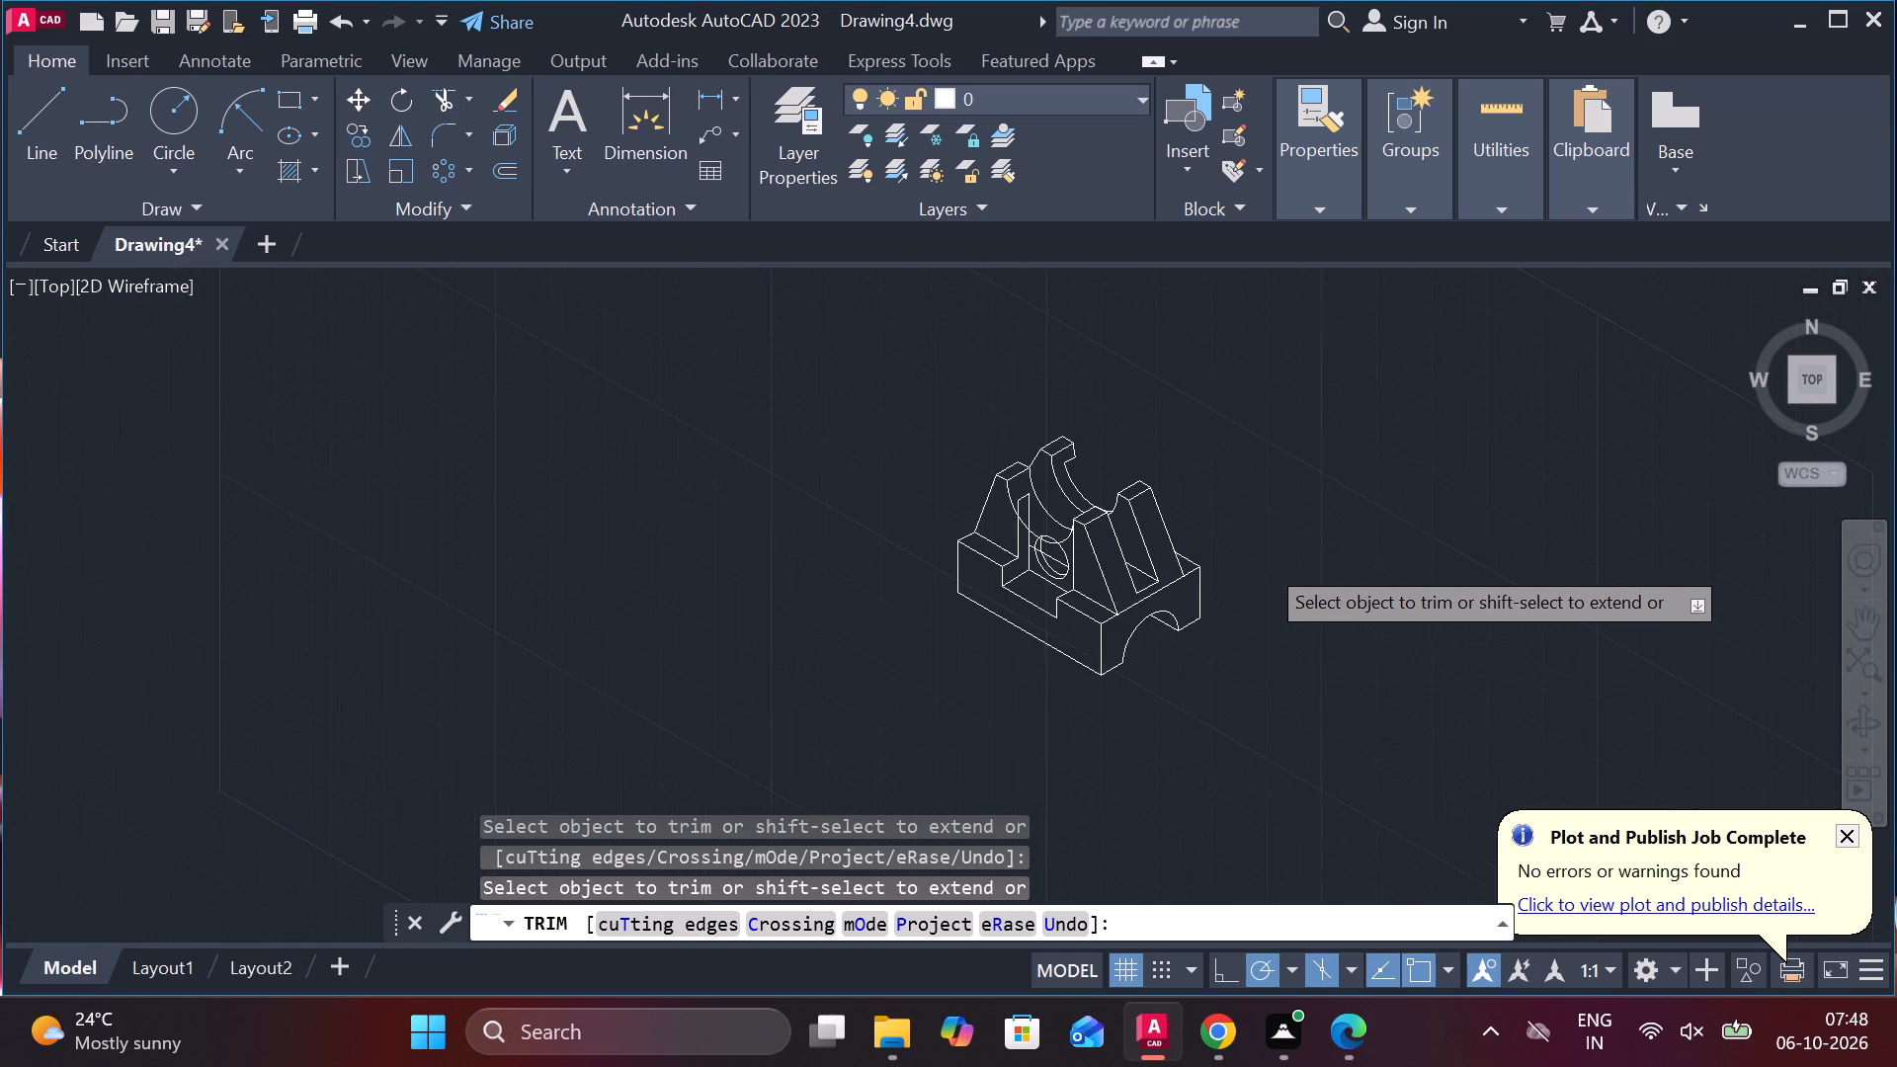
scroll(1264, 562, up, 1)
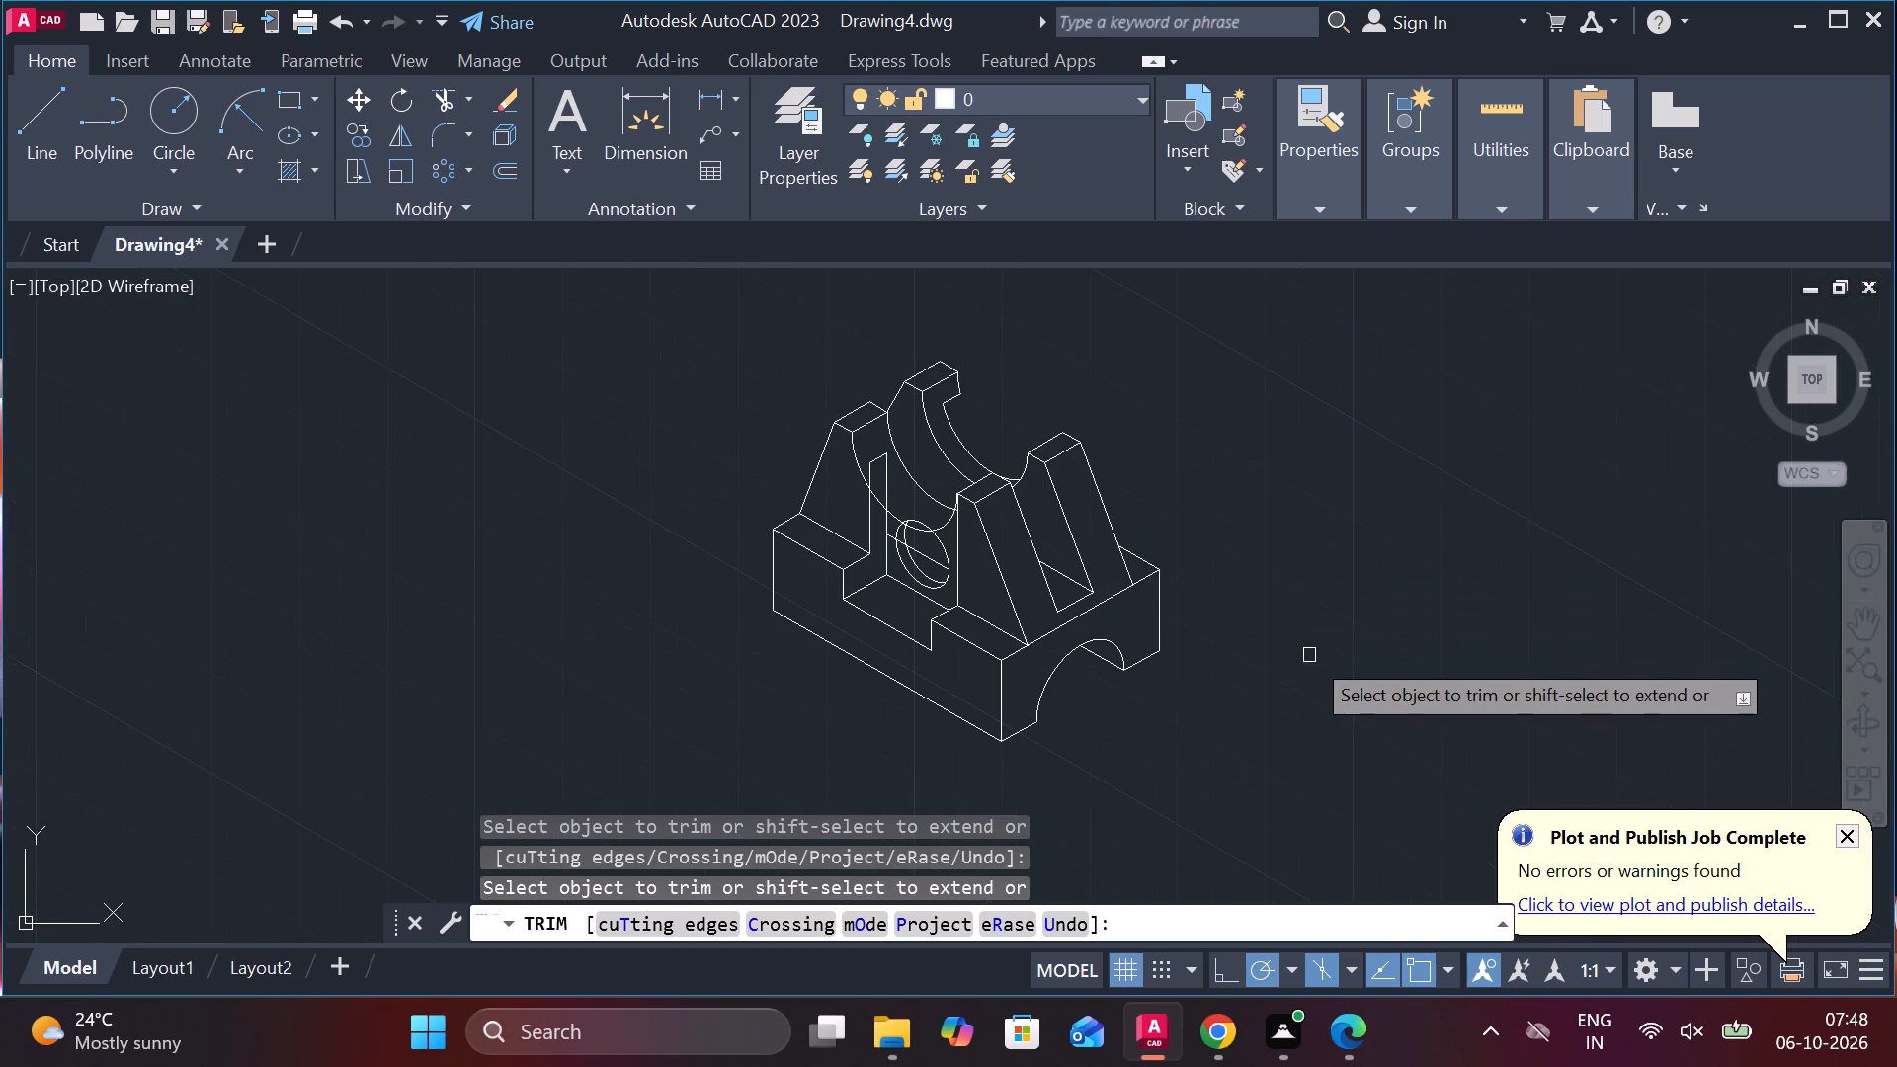
middle_drag(812, 702, 884, 639)
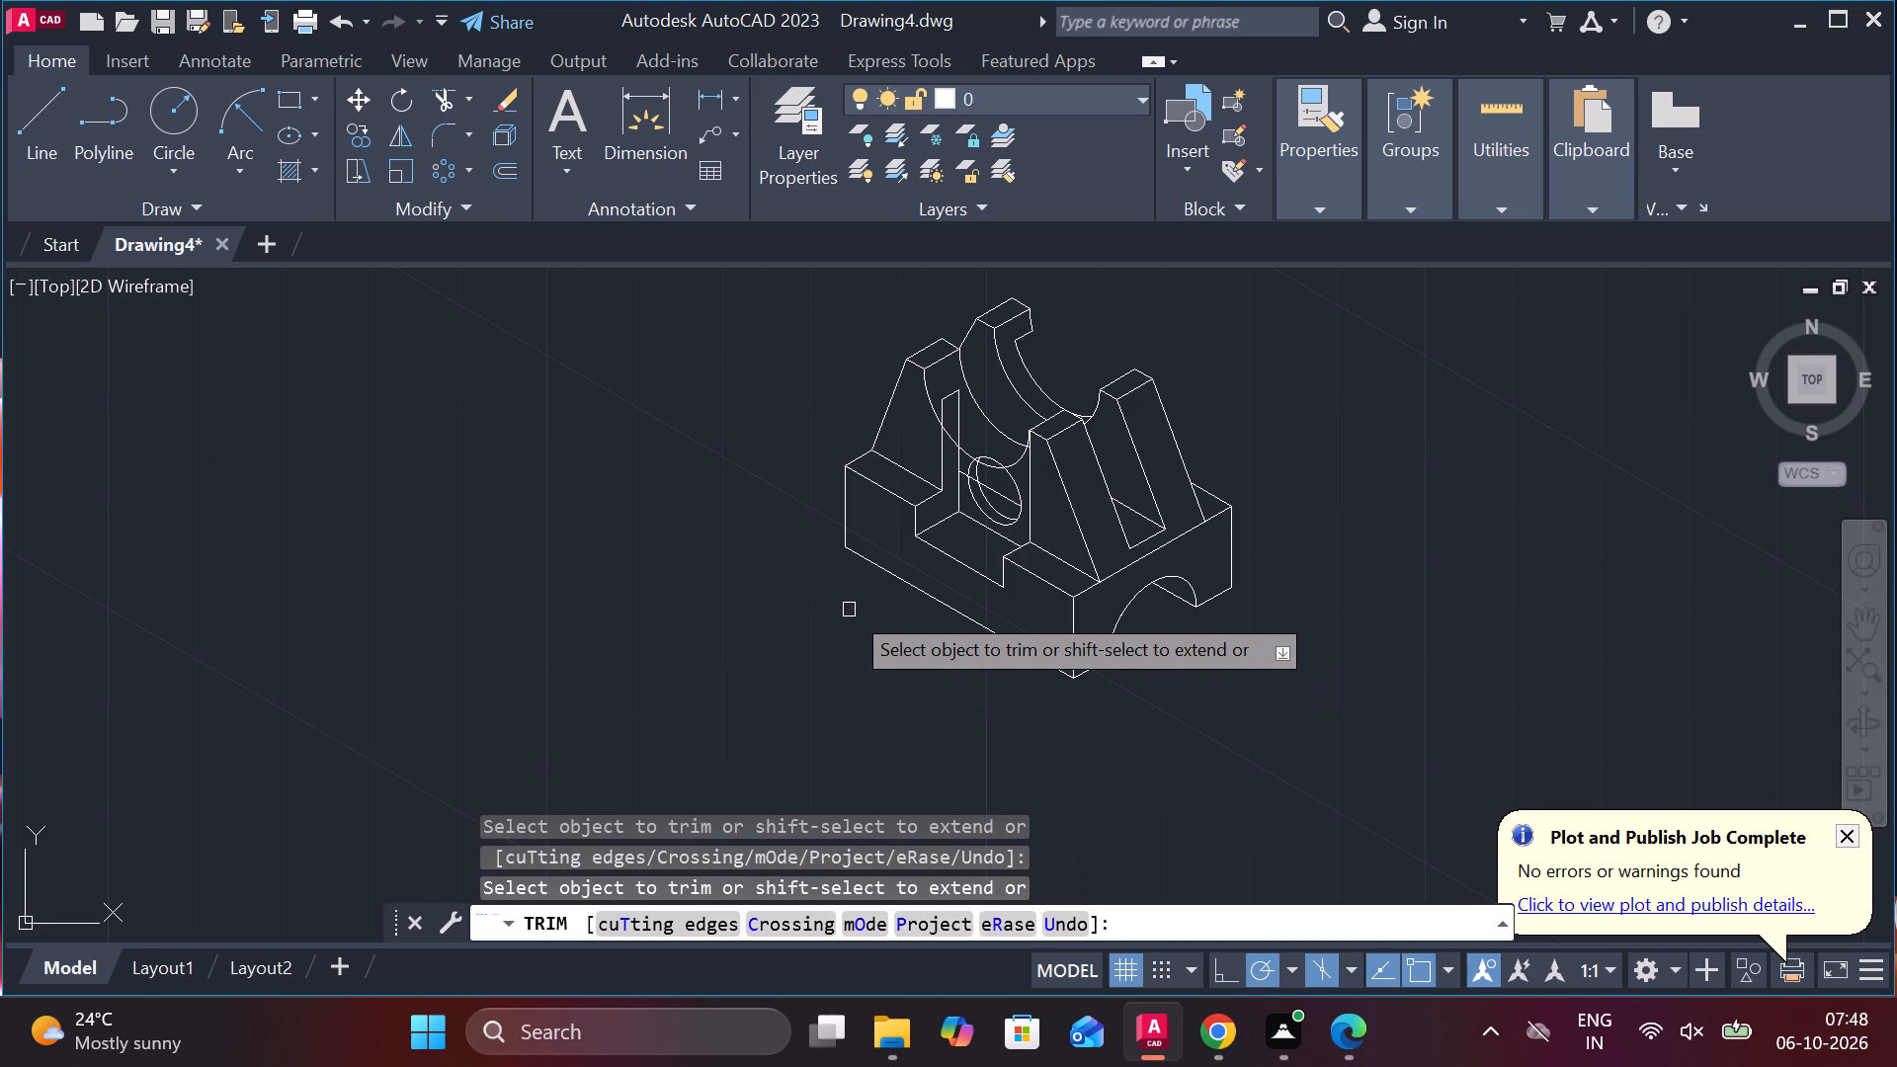
scroll(917, 580, up, 1)
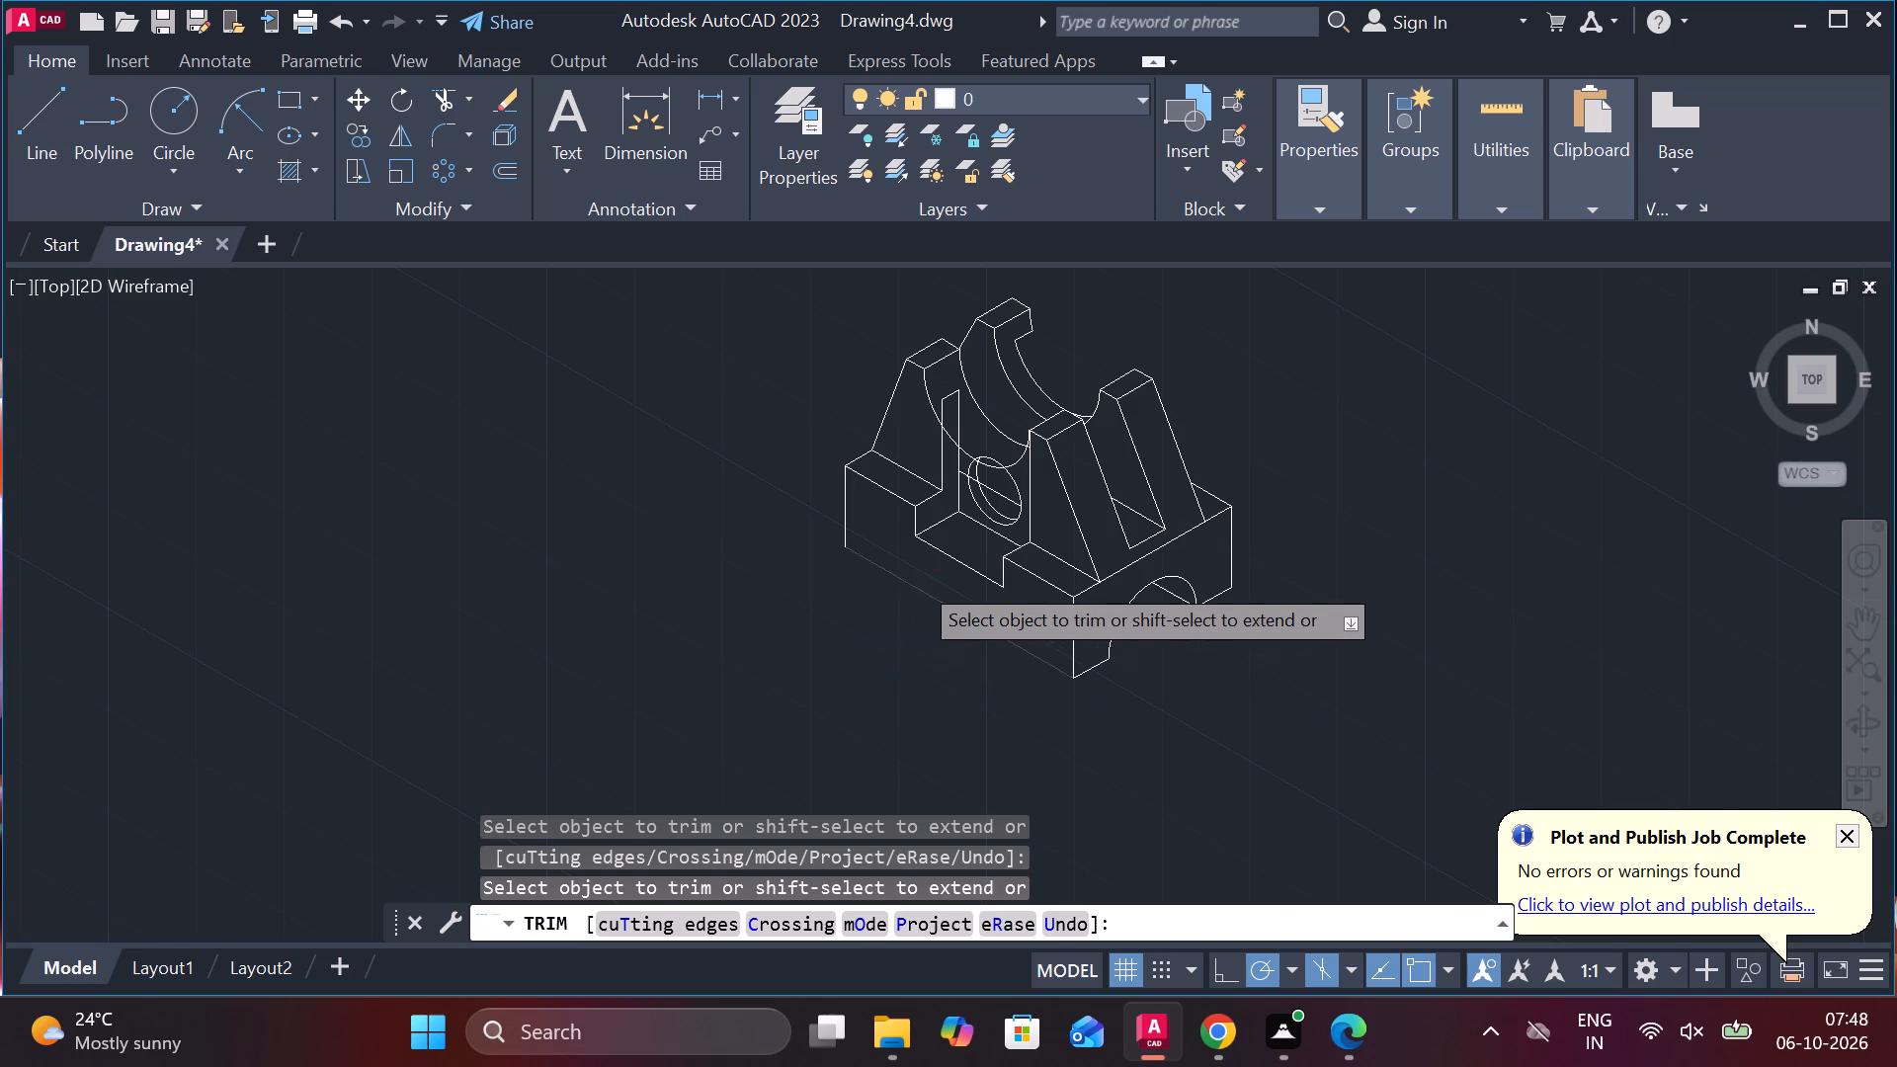
scroll(843, 628, up, 1)
middle_drag(850, 628, 814, 814)
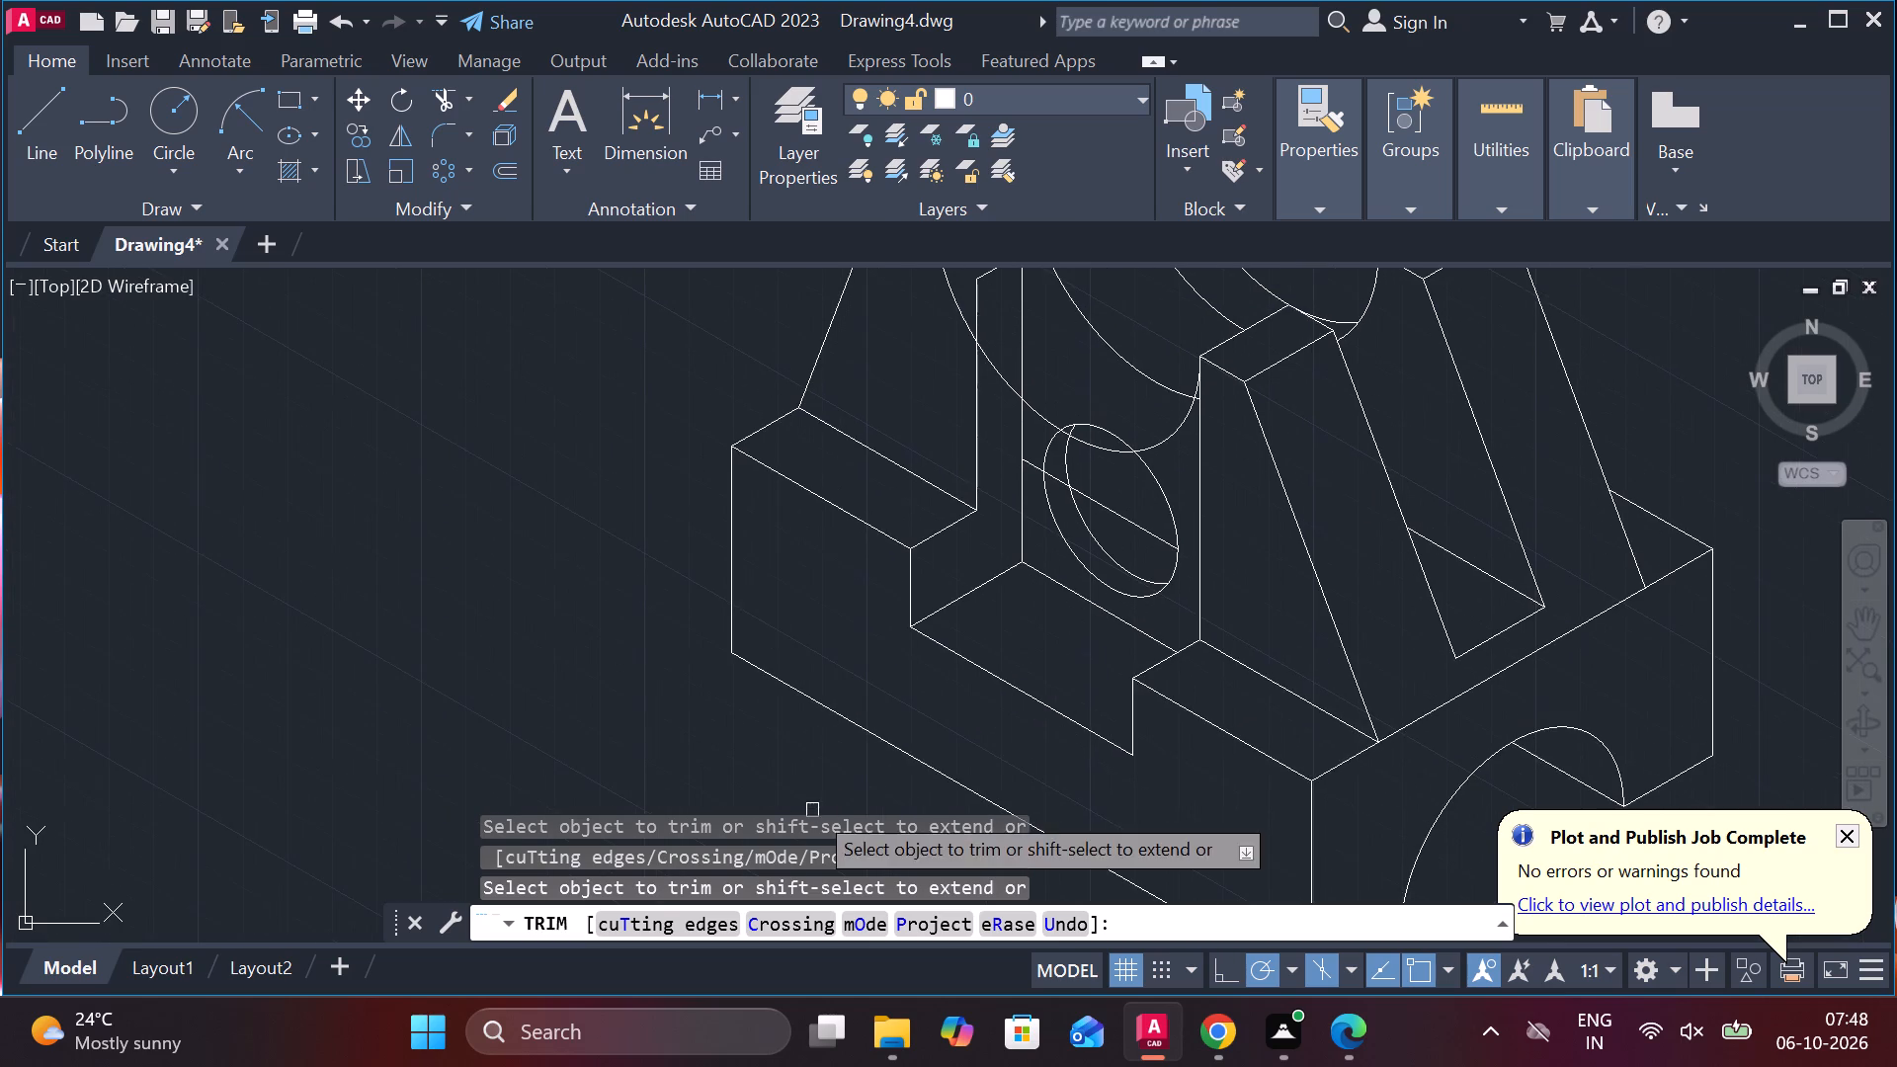
key(Escape)
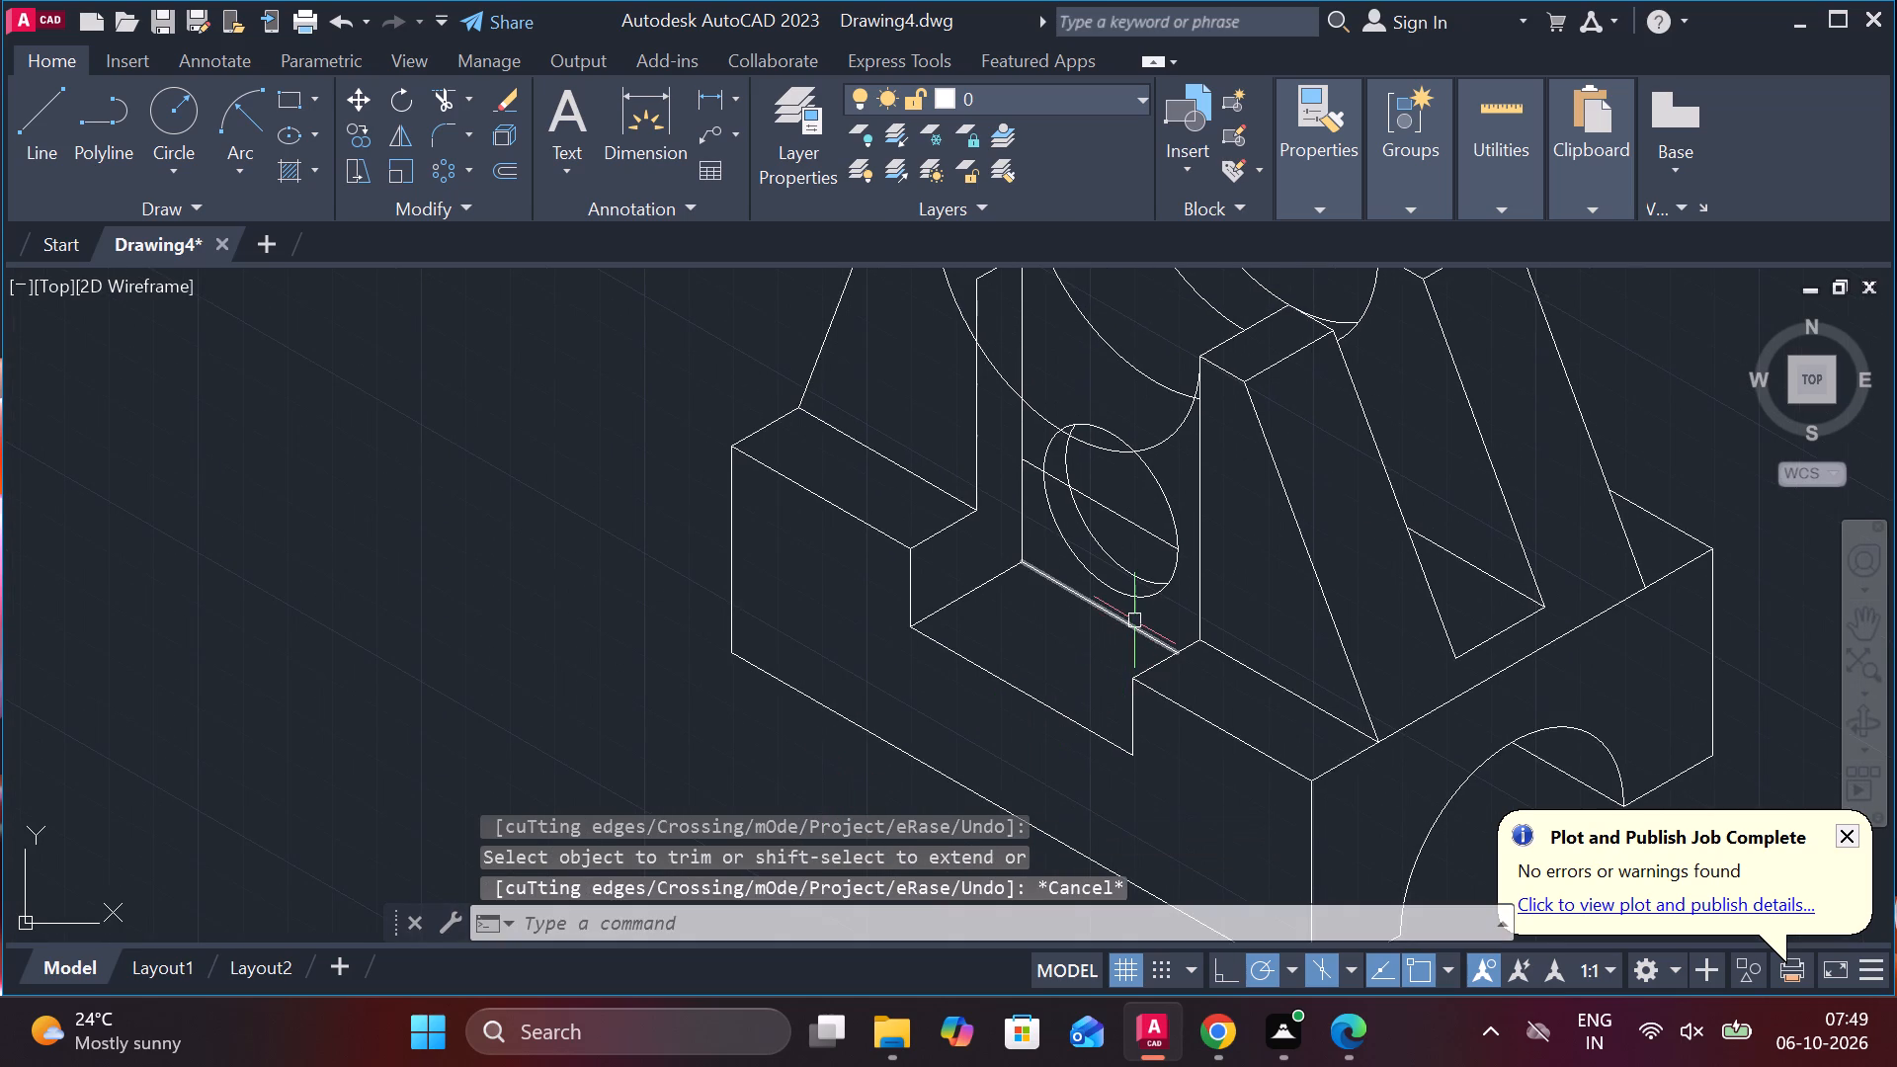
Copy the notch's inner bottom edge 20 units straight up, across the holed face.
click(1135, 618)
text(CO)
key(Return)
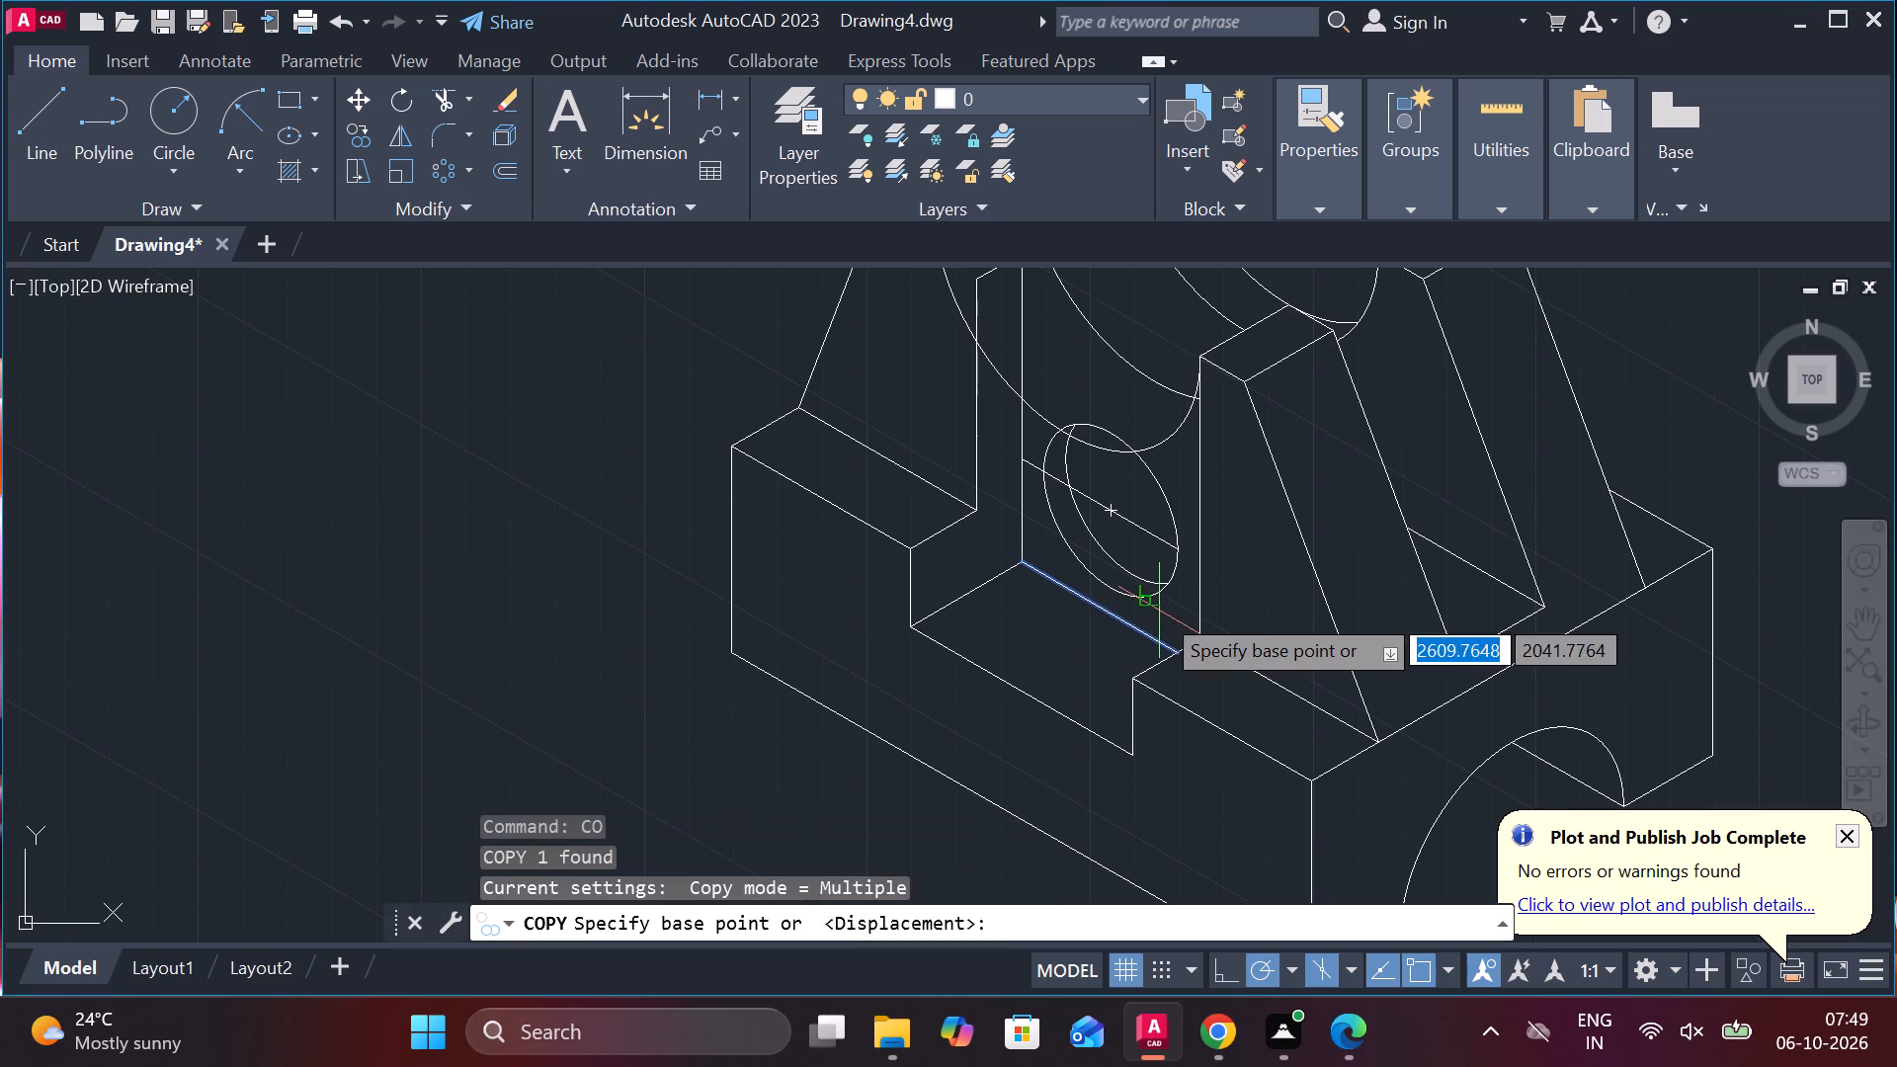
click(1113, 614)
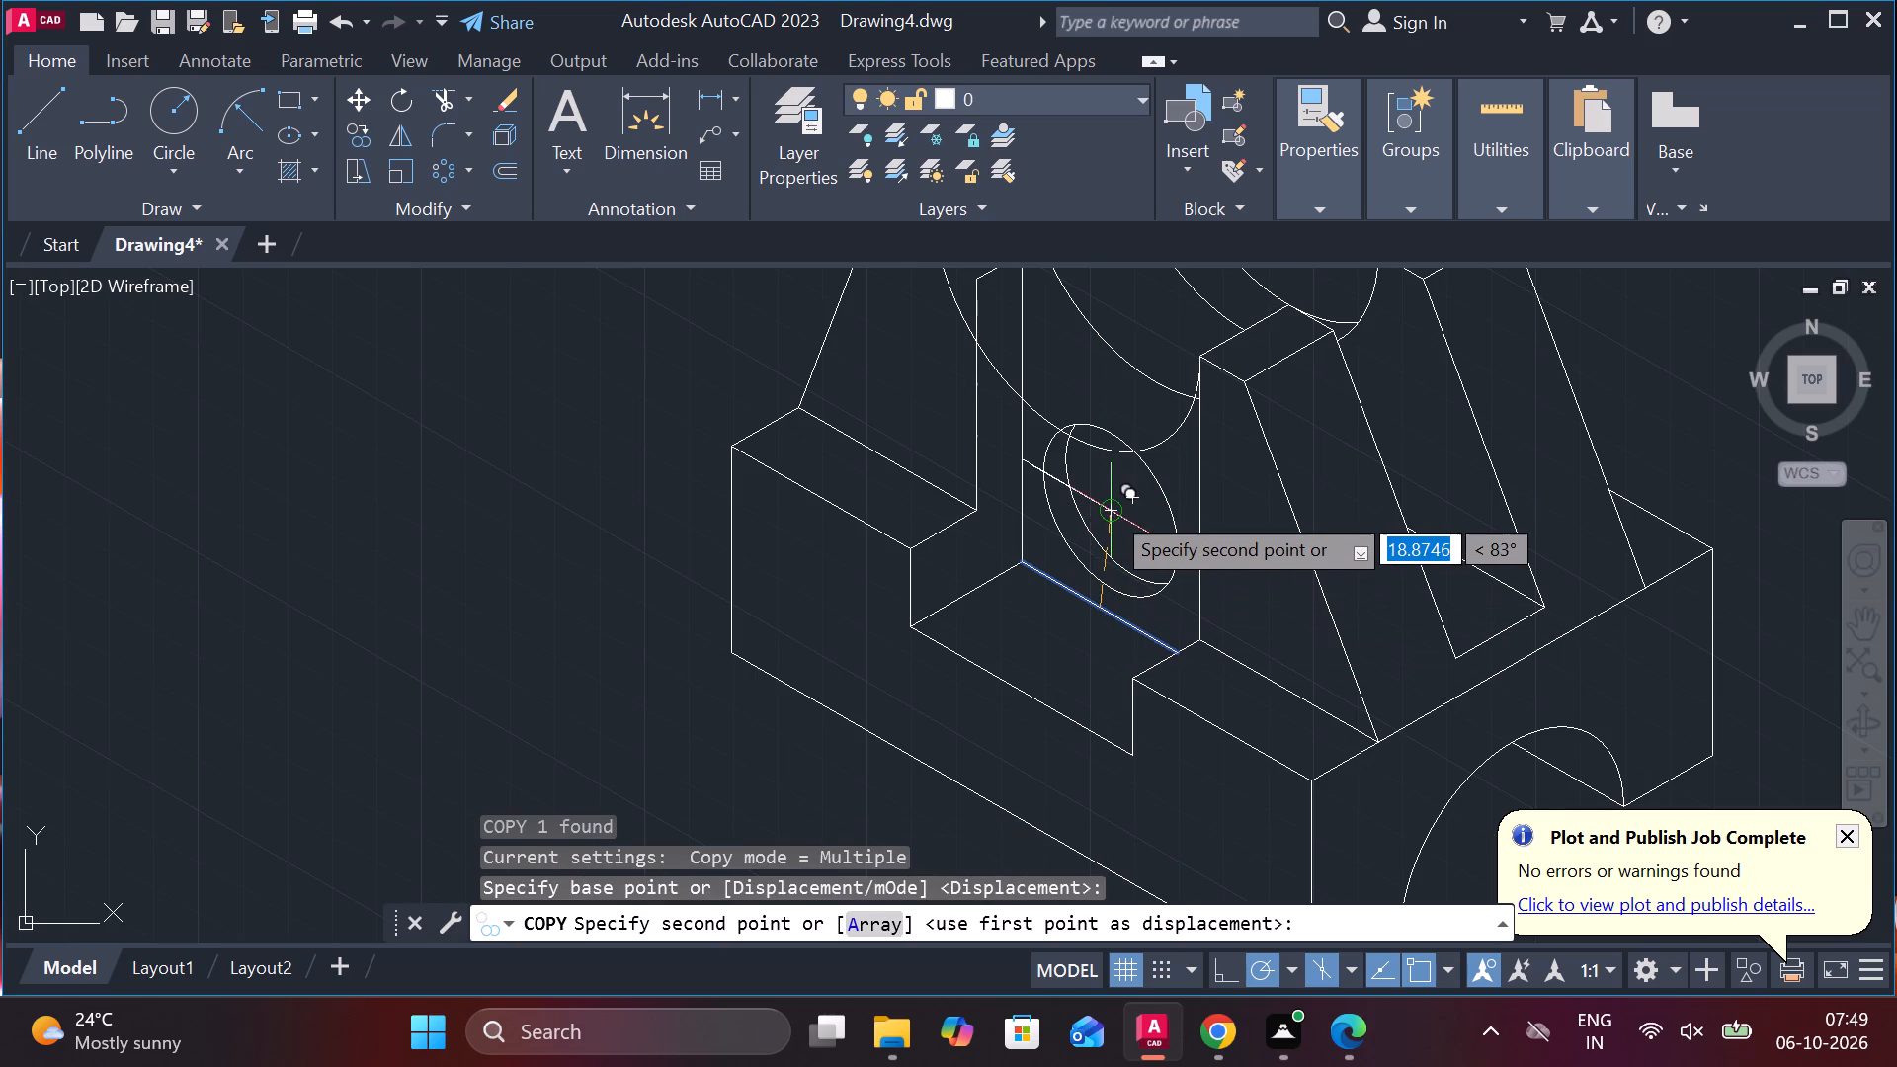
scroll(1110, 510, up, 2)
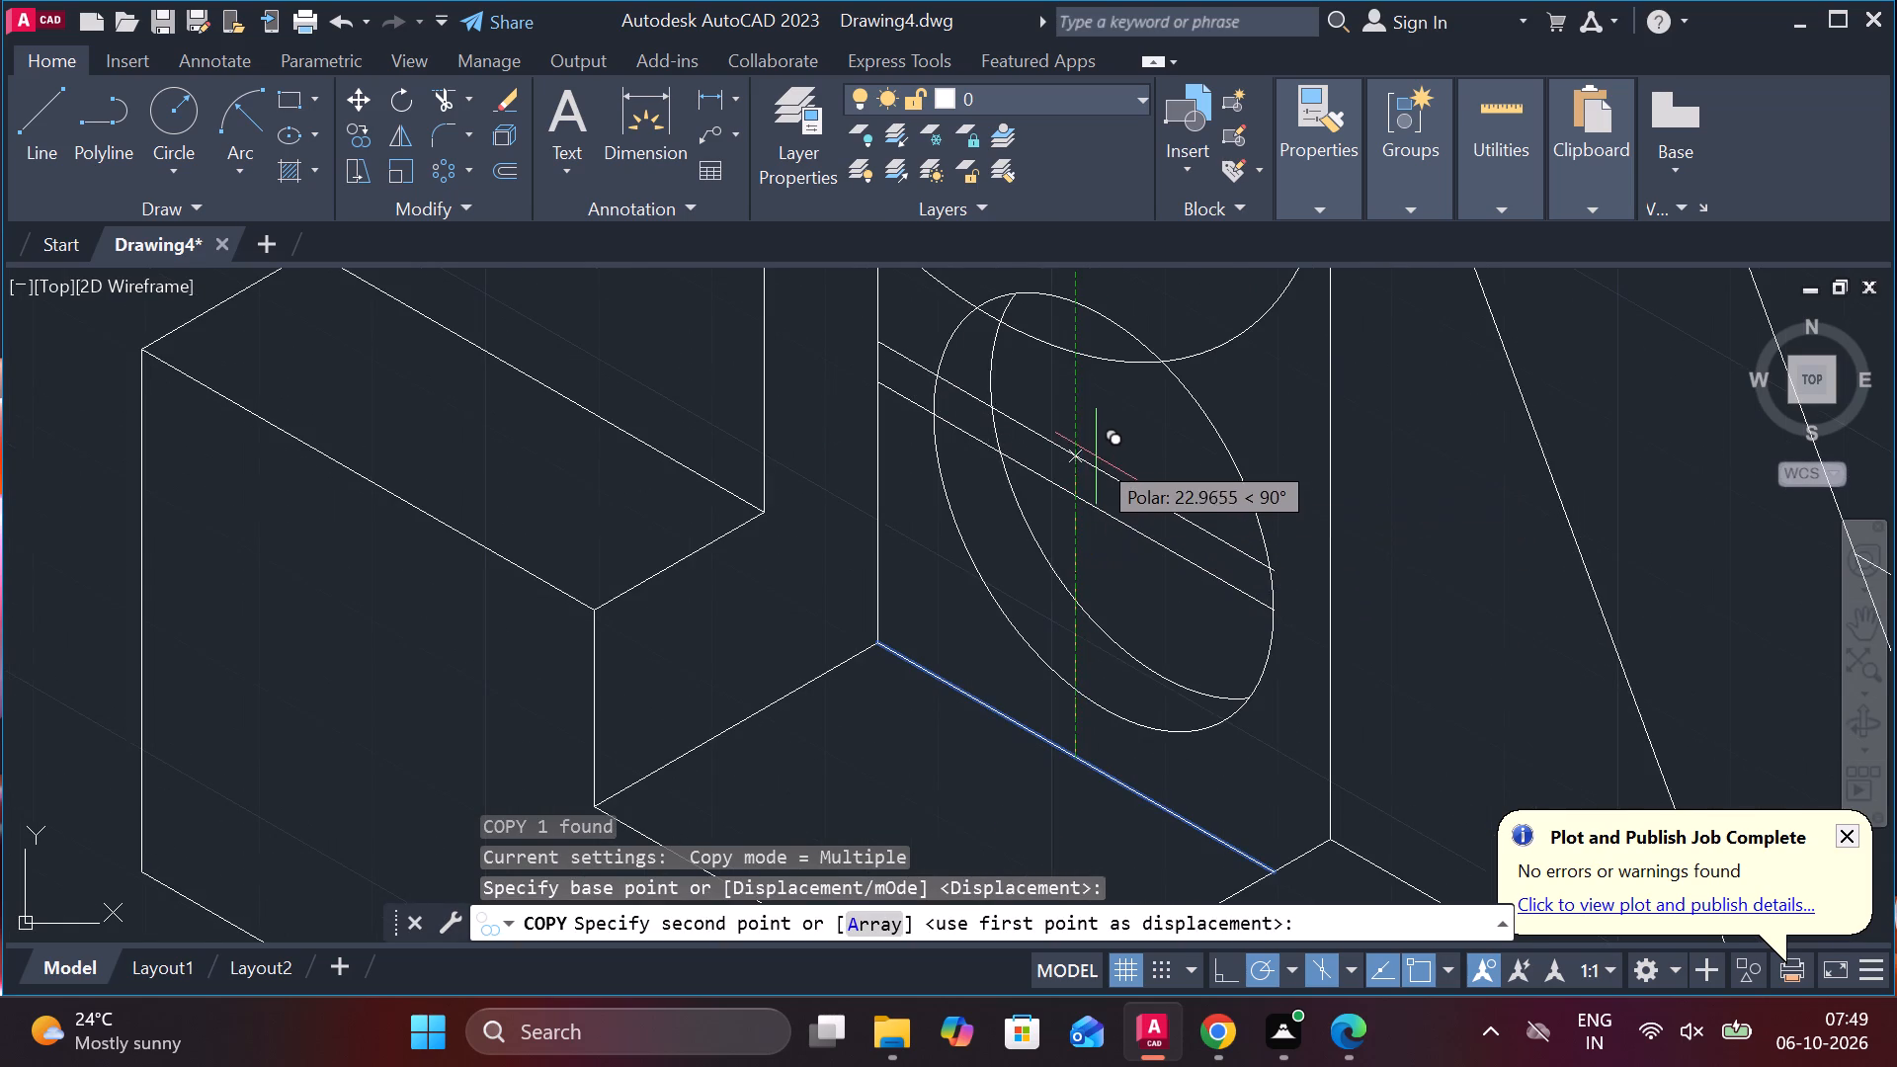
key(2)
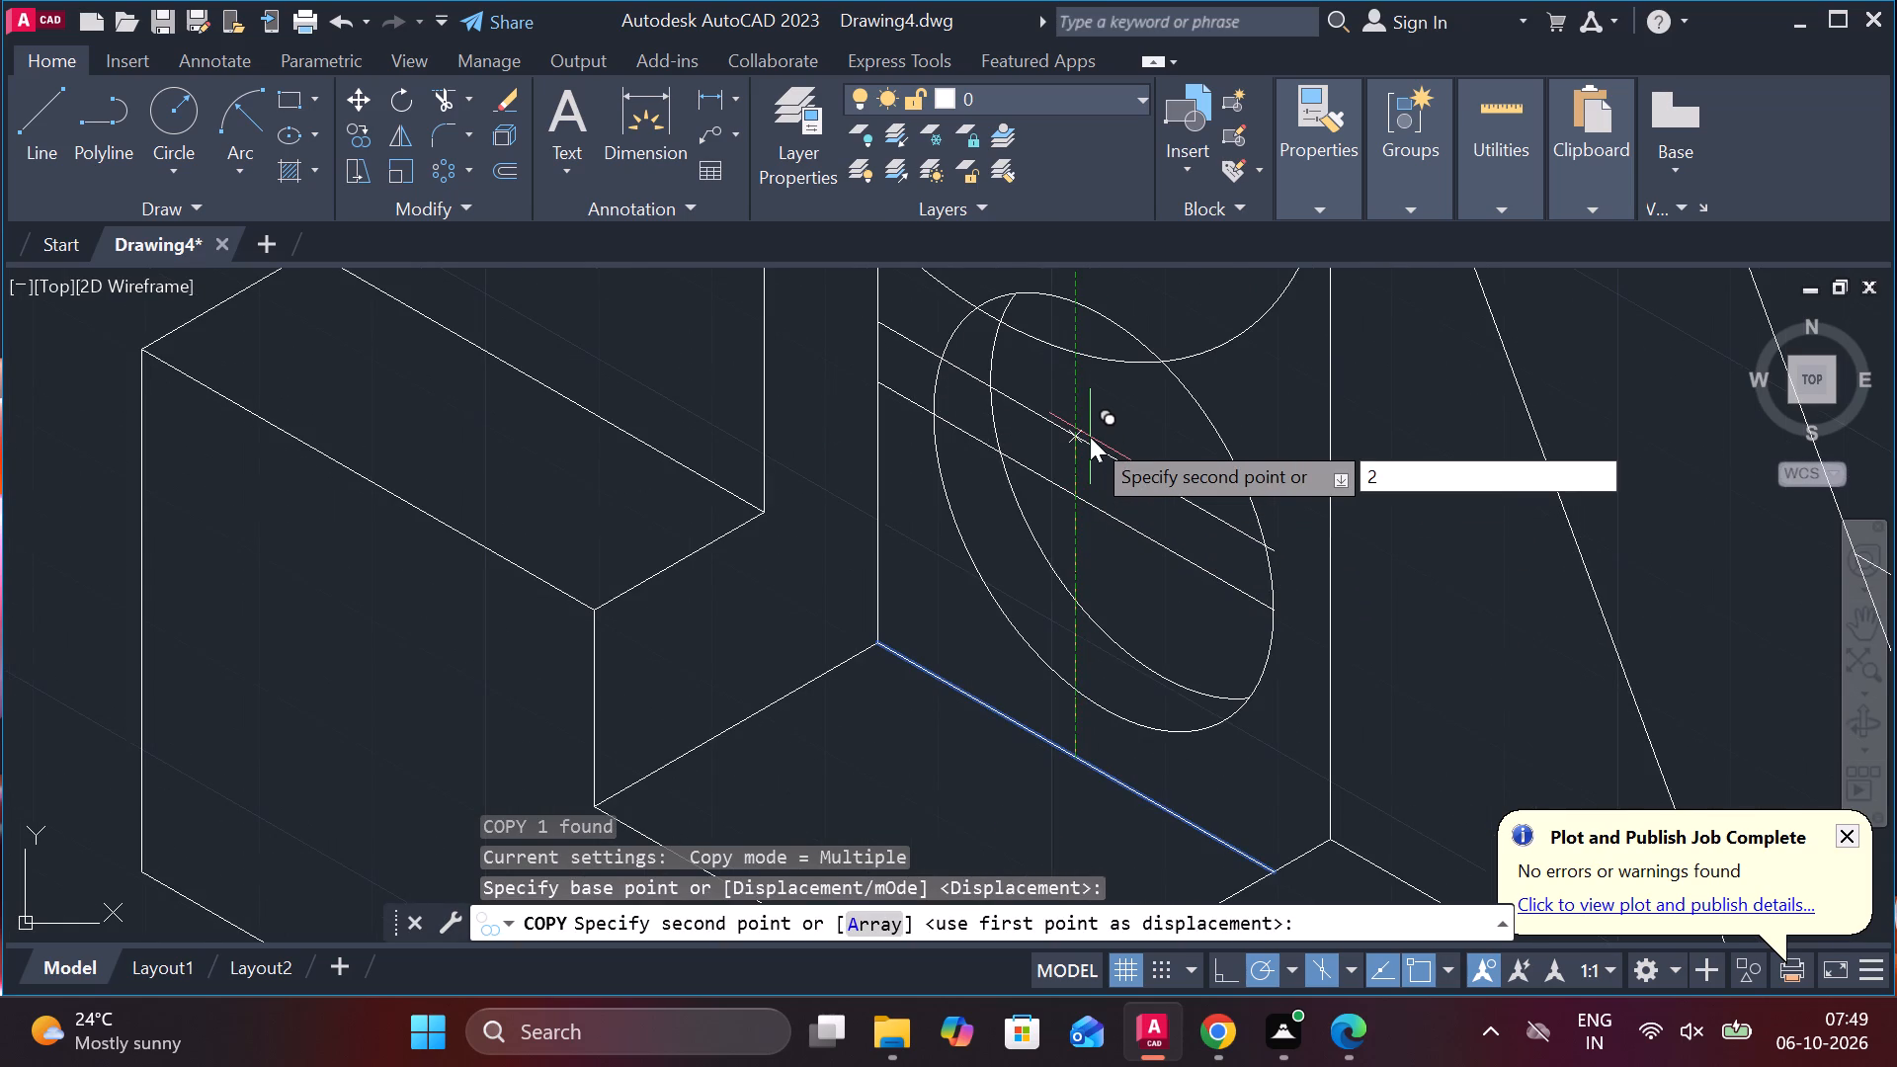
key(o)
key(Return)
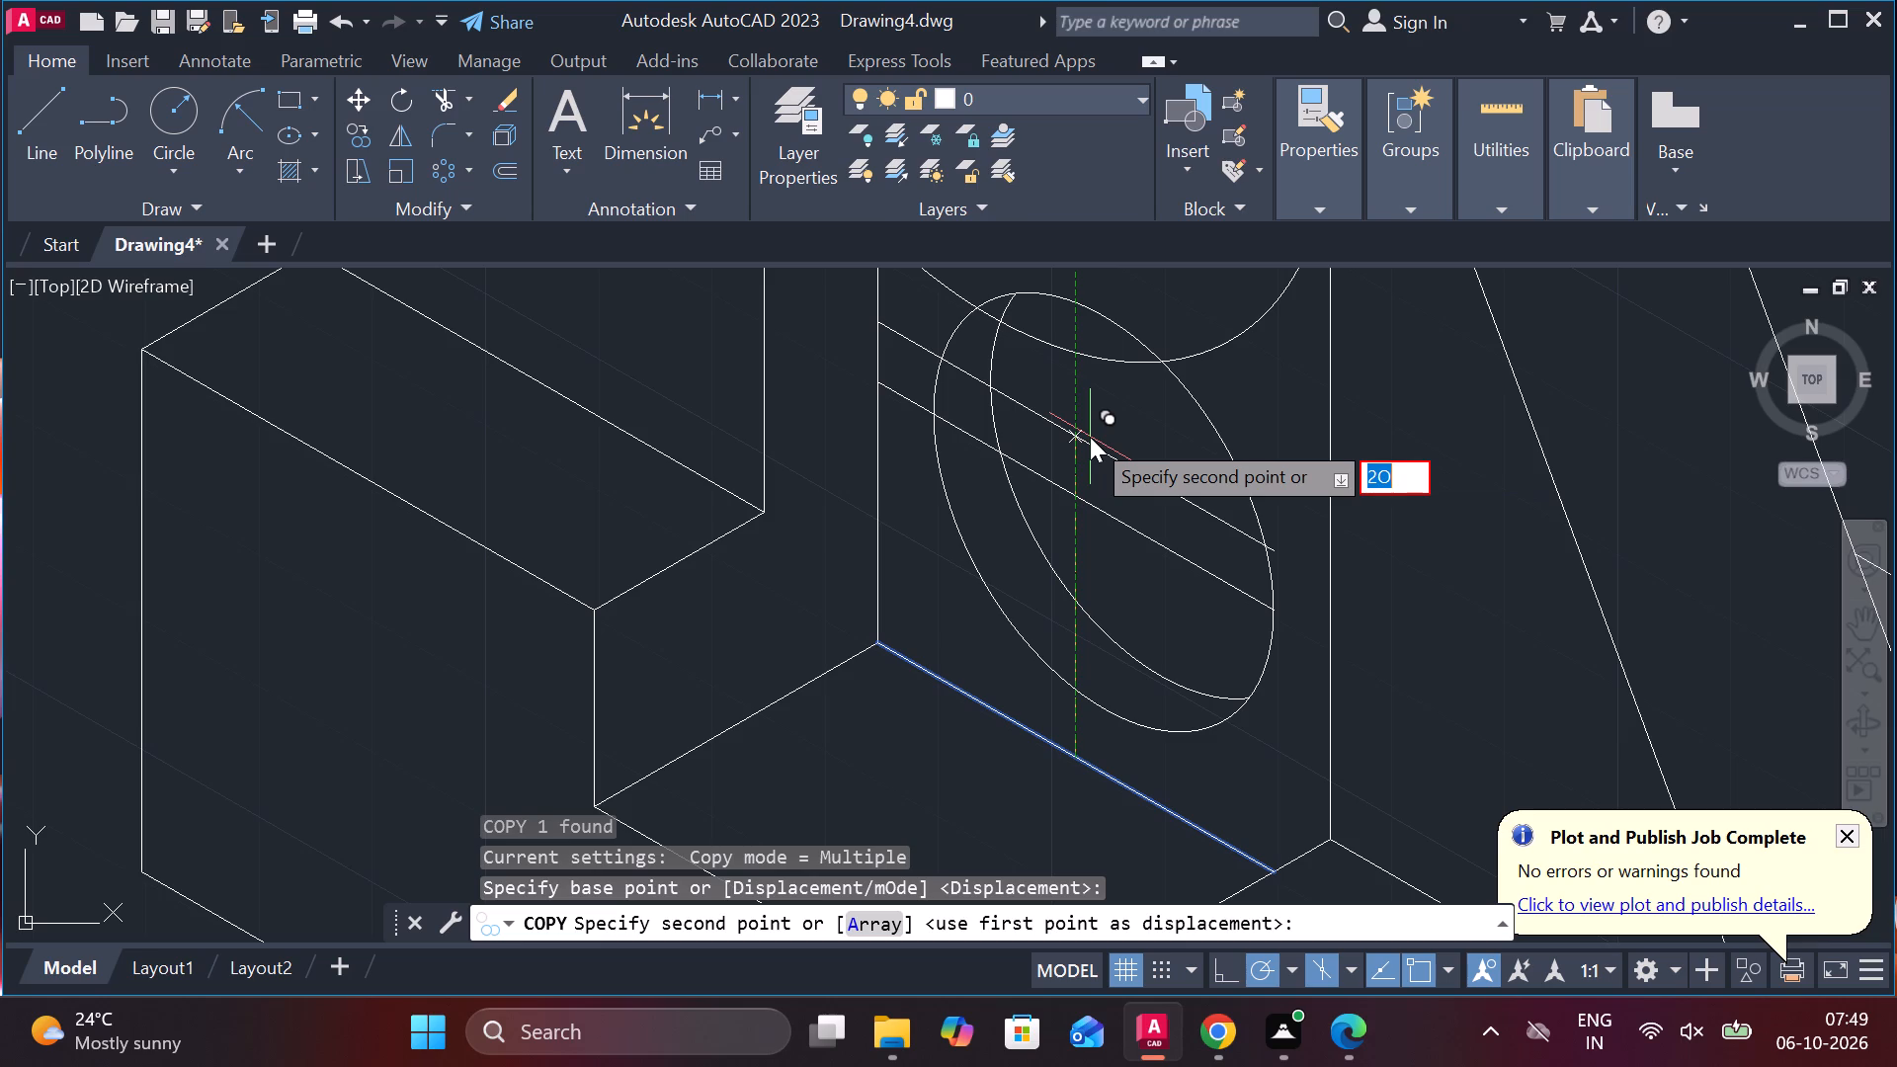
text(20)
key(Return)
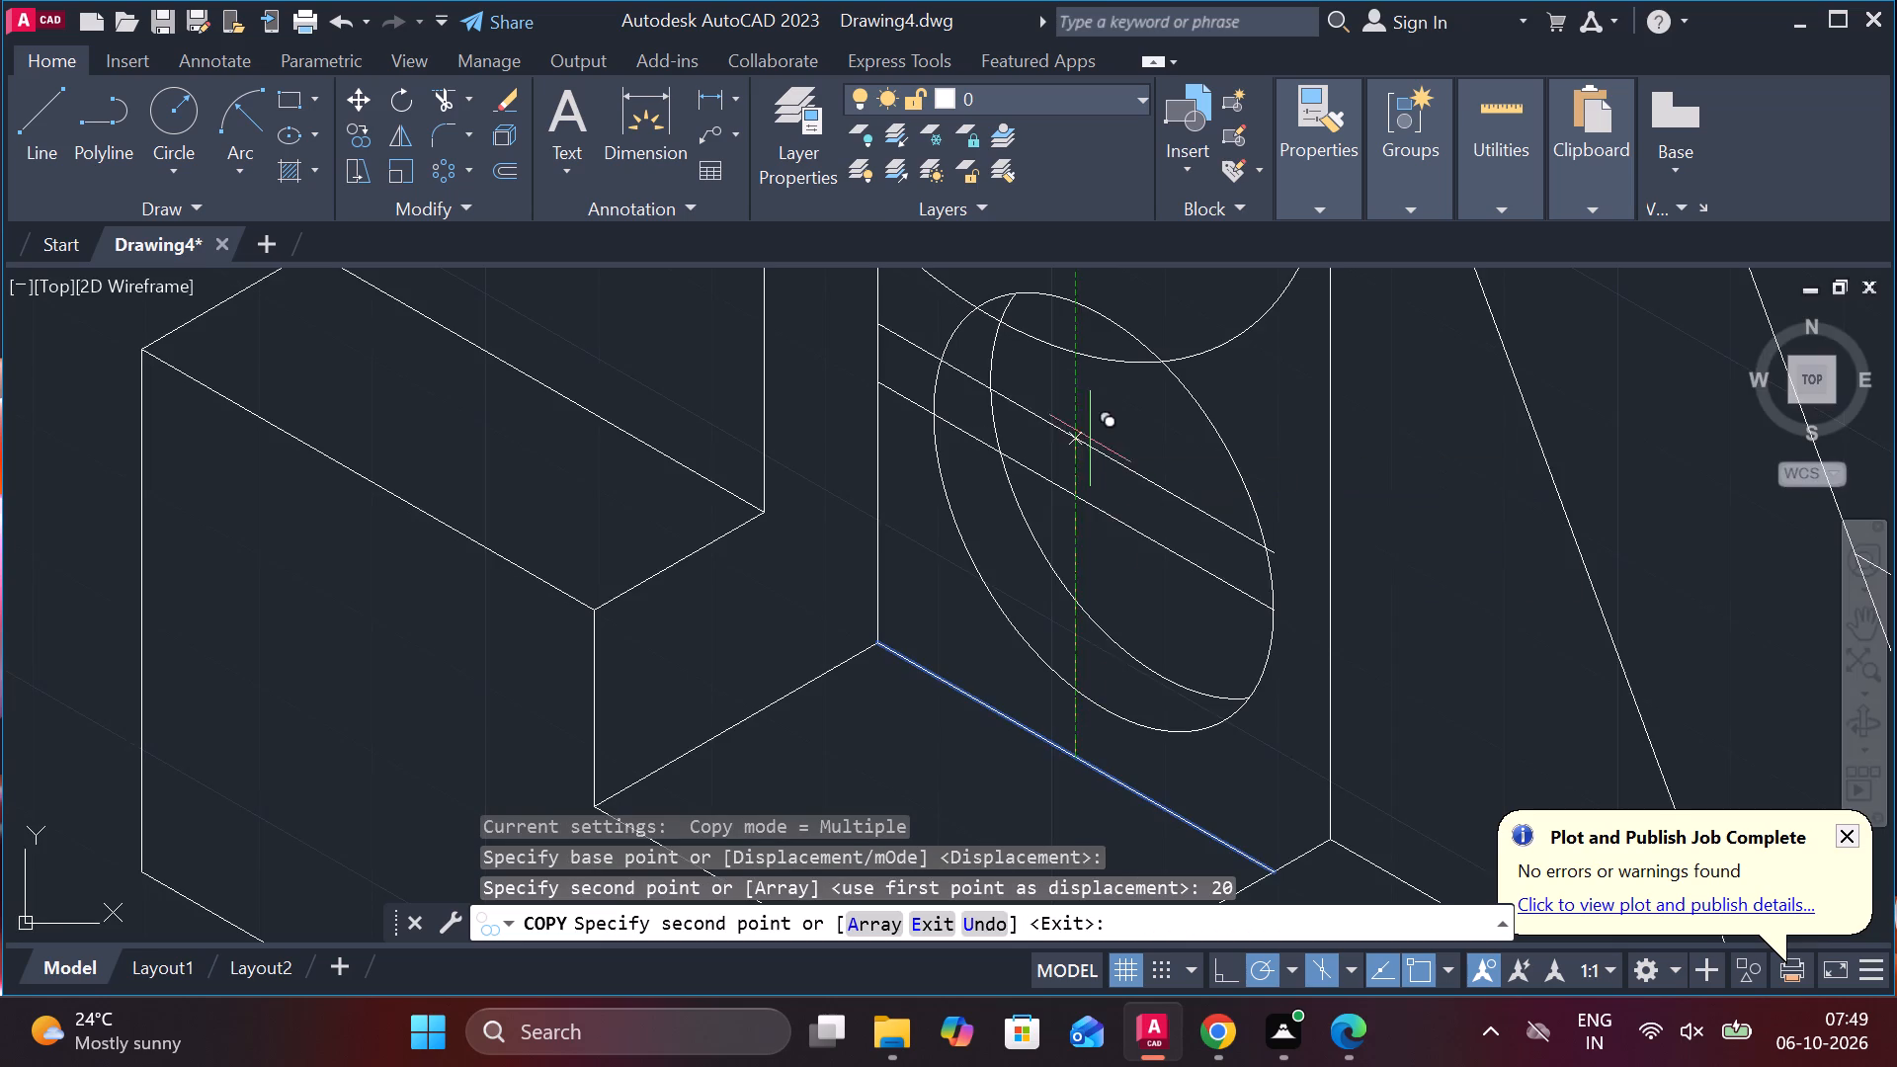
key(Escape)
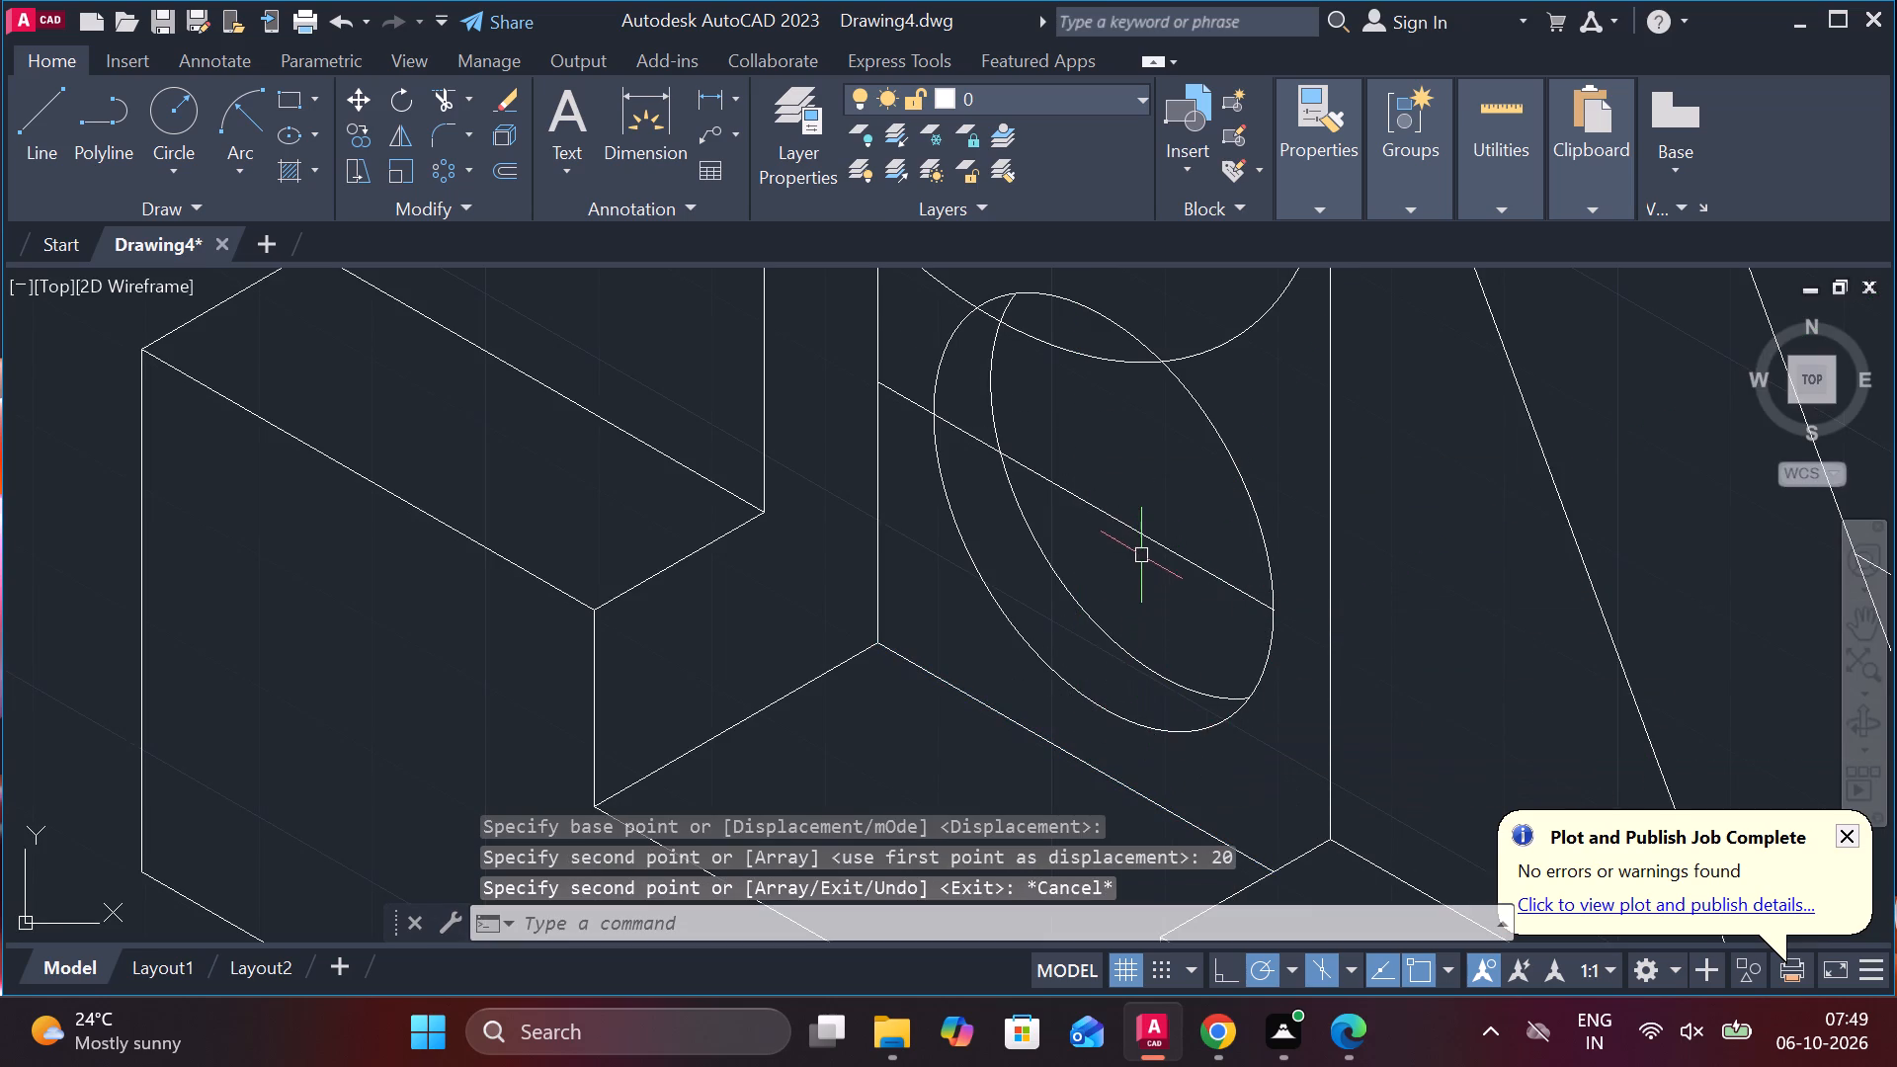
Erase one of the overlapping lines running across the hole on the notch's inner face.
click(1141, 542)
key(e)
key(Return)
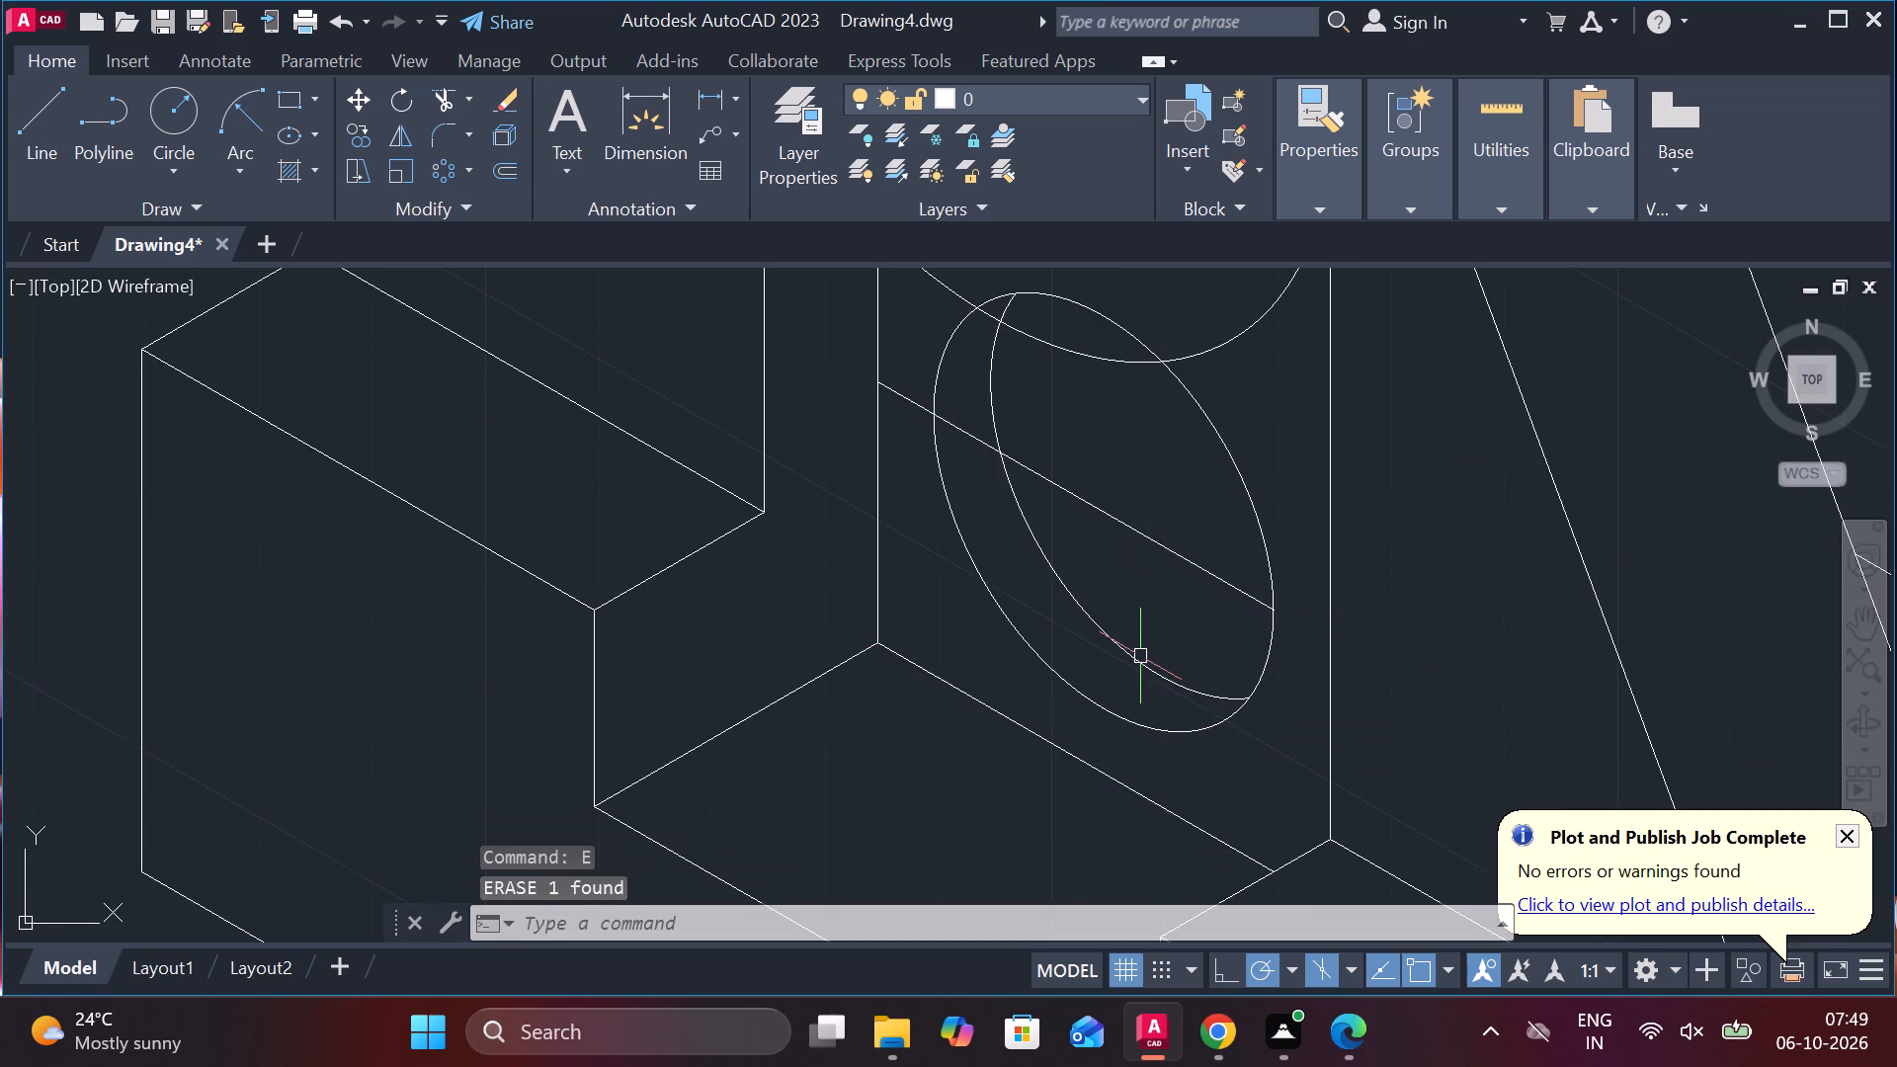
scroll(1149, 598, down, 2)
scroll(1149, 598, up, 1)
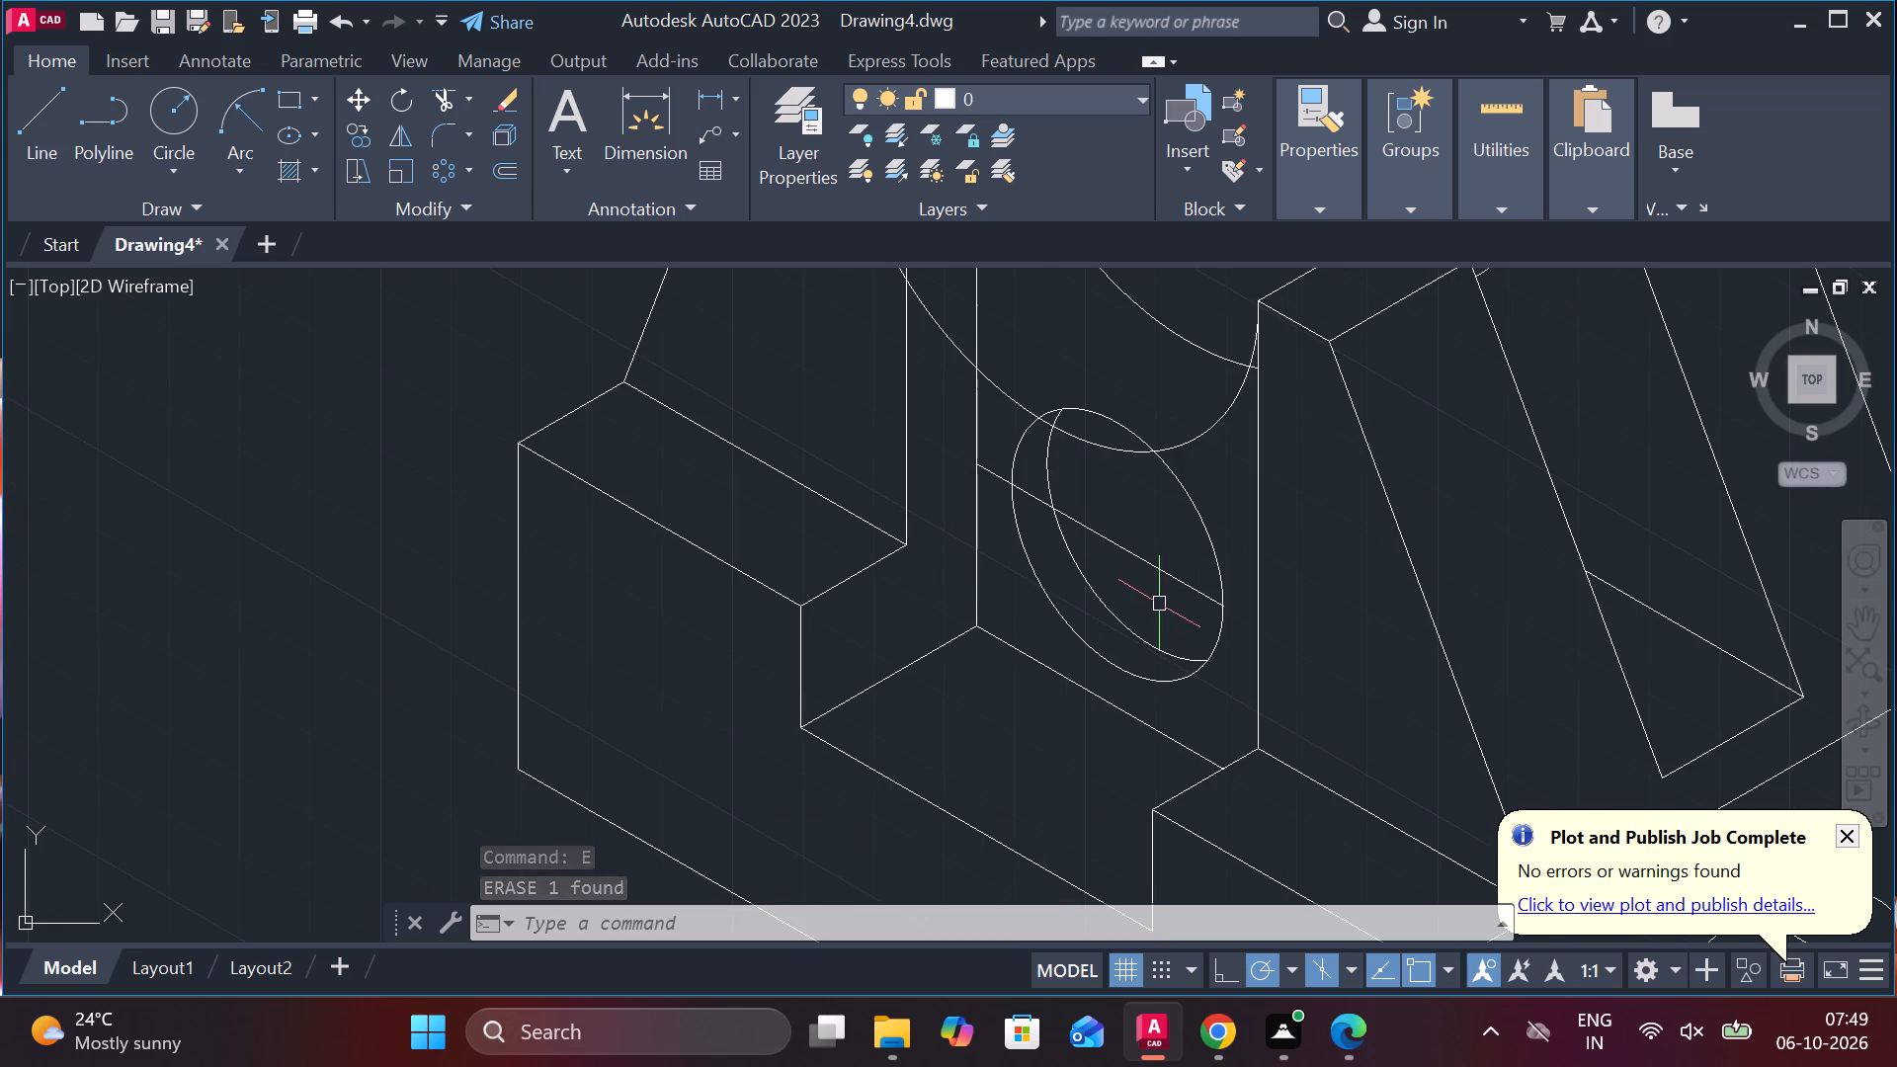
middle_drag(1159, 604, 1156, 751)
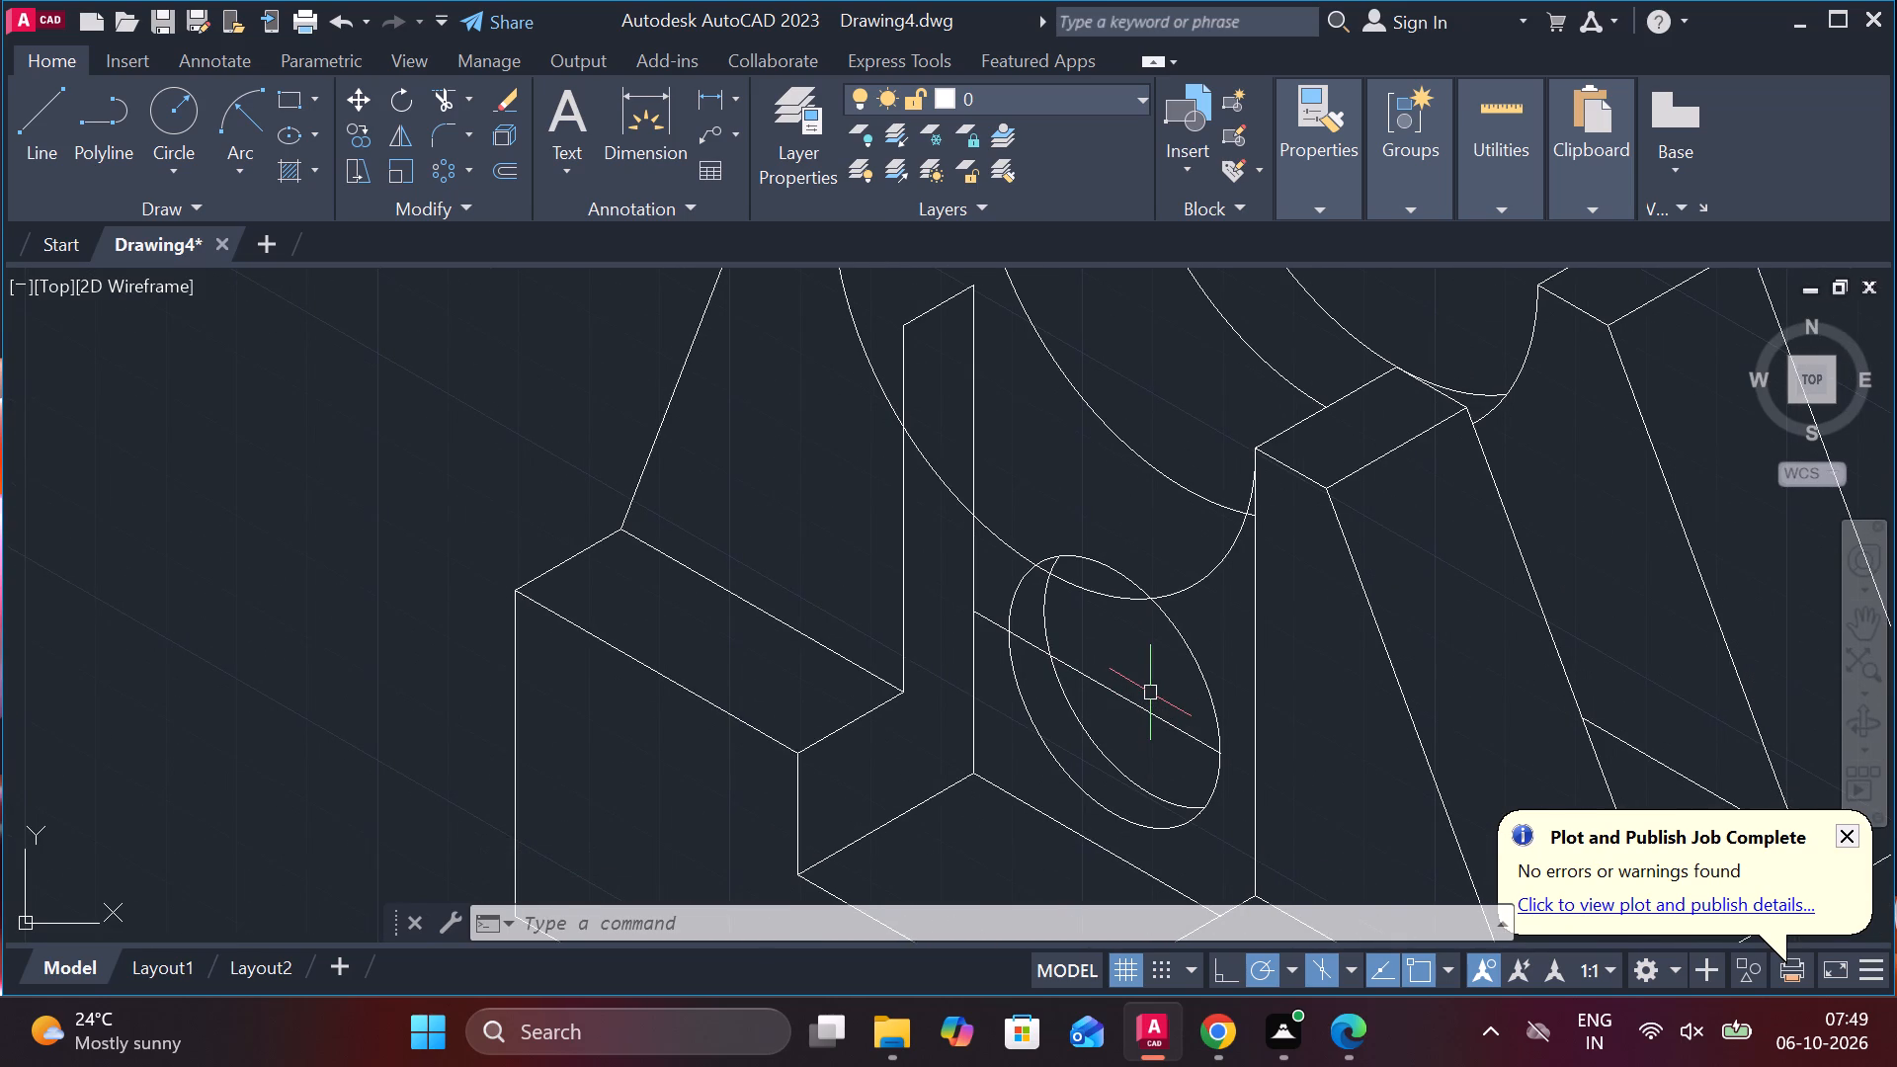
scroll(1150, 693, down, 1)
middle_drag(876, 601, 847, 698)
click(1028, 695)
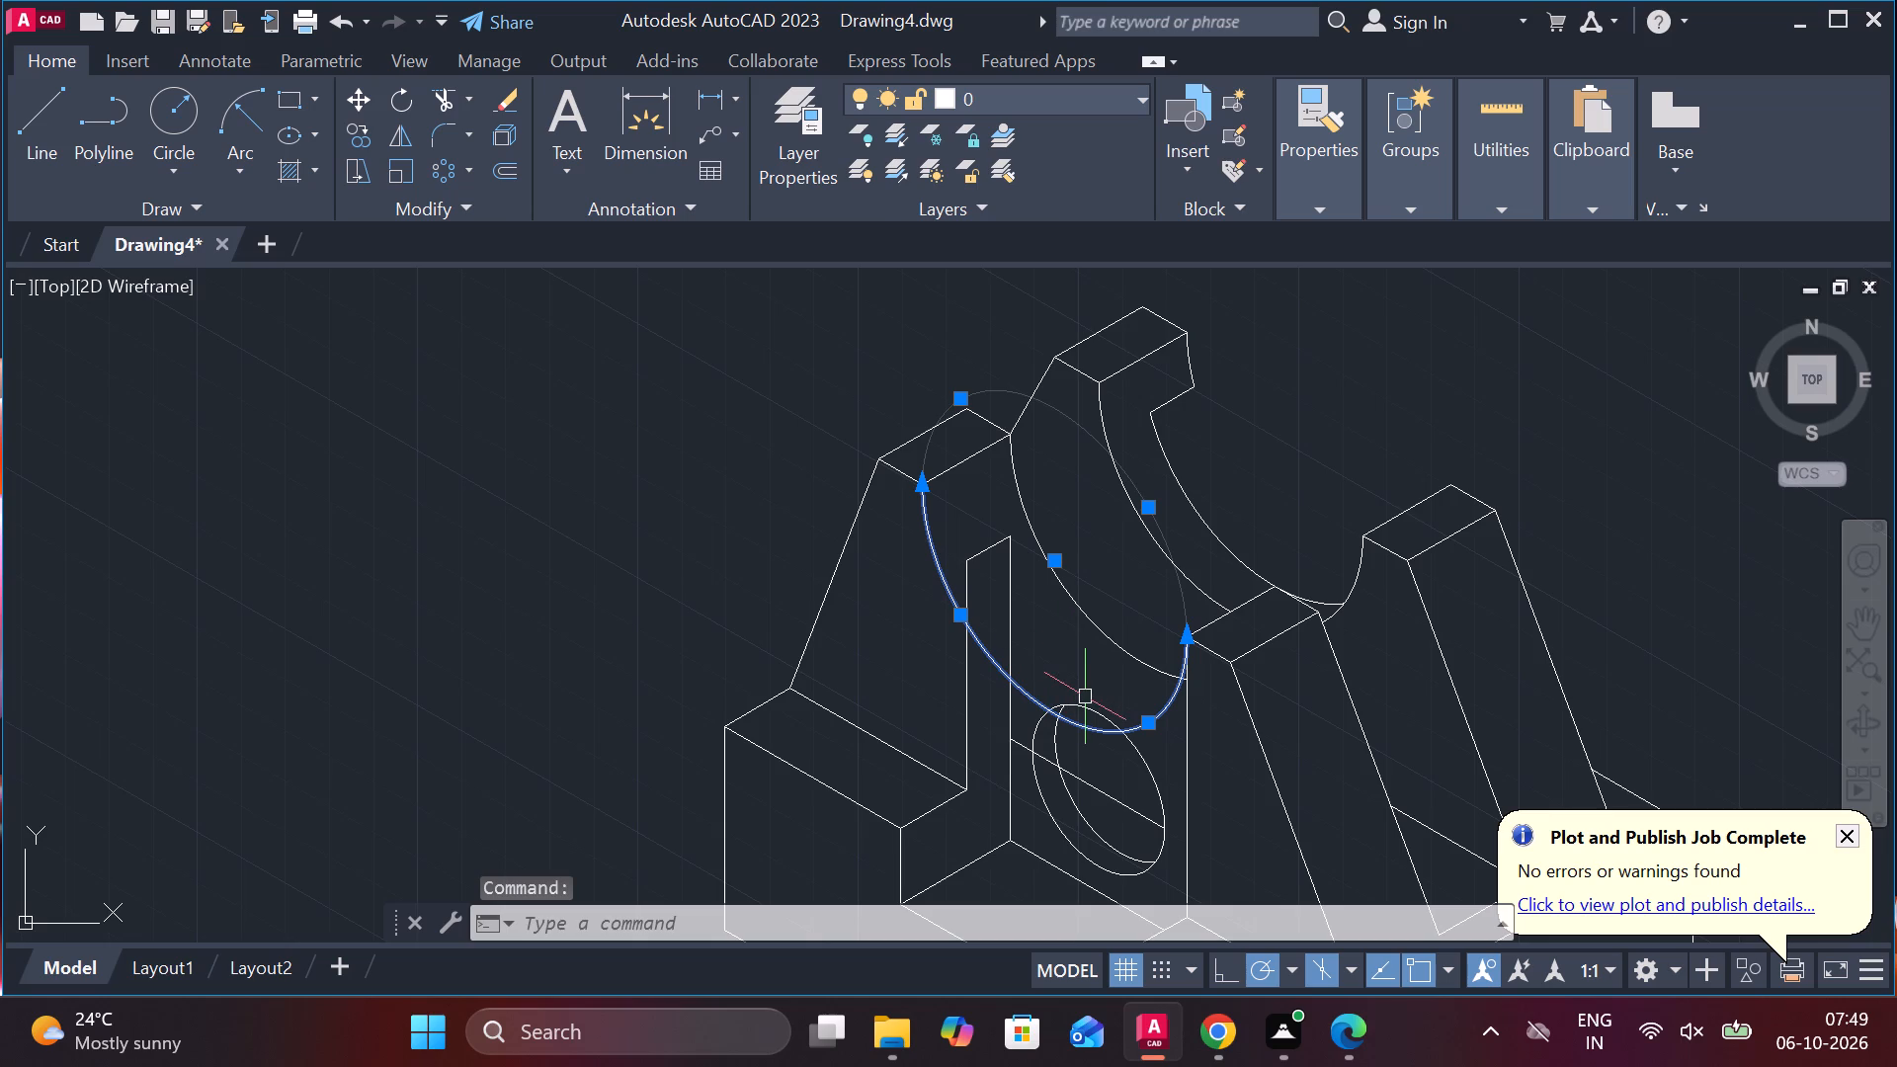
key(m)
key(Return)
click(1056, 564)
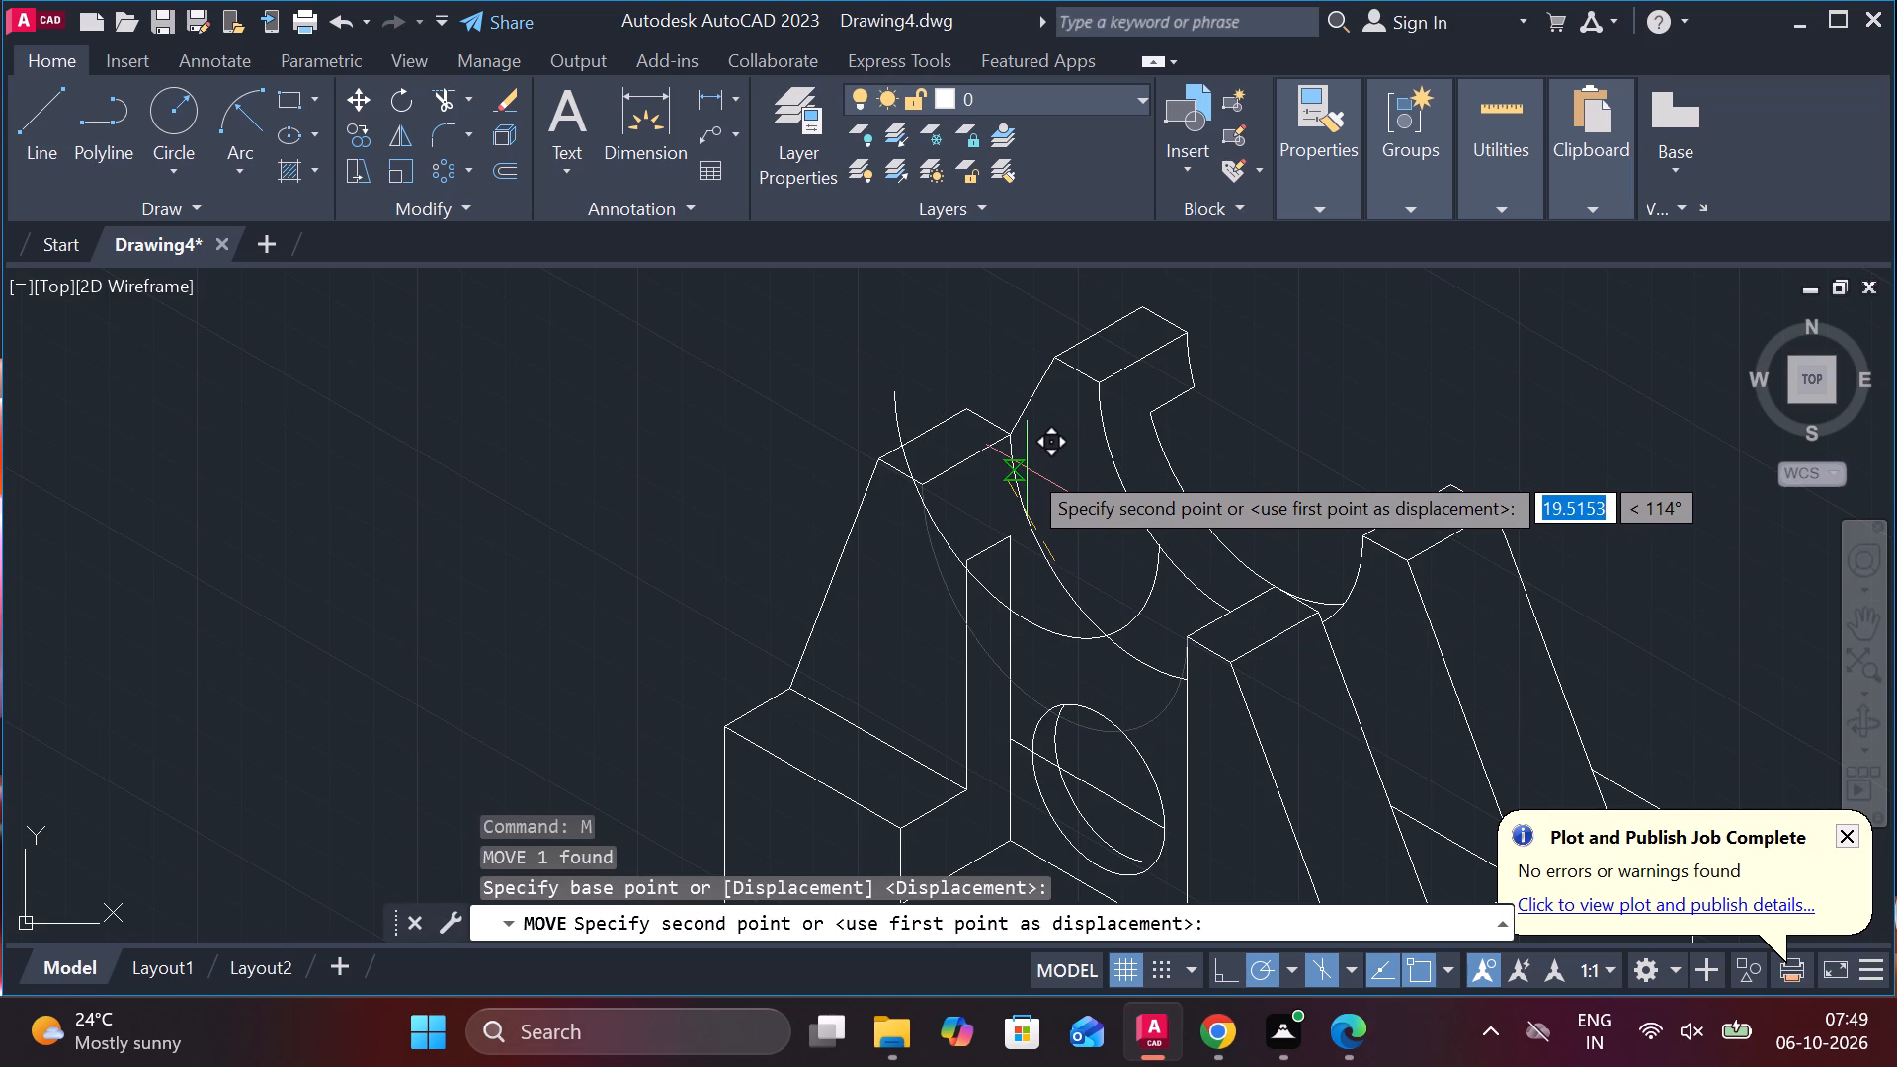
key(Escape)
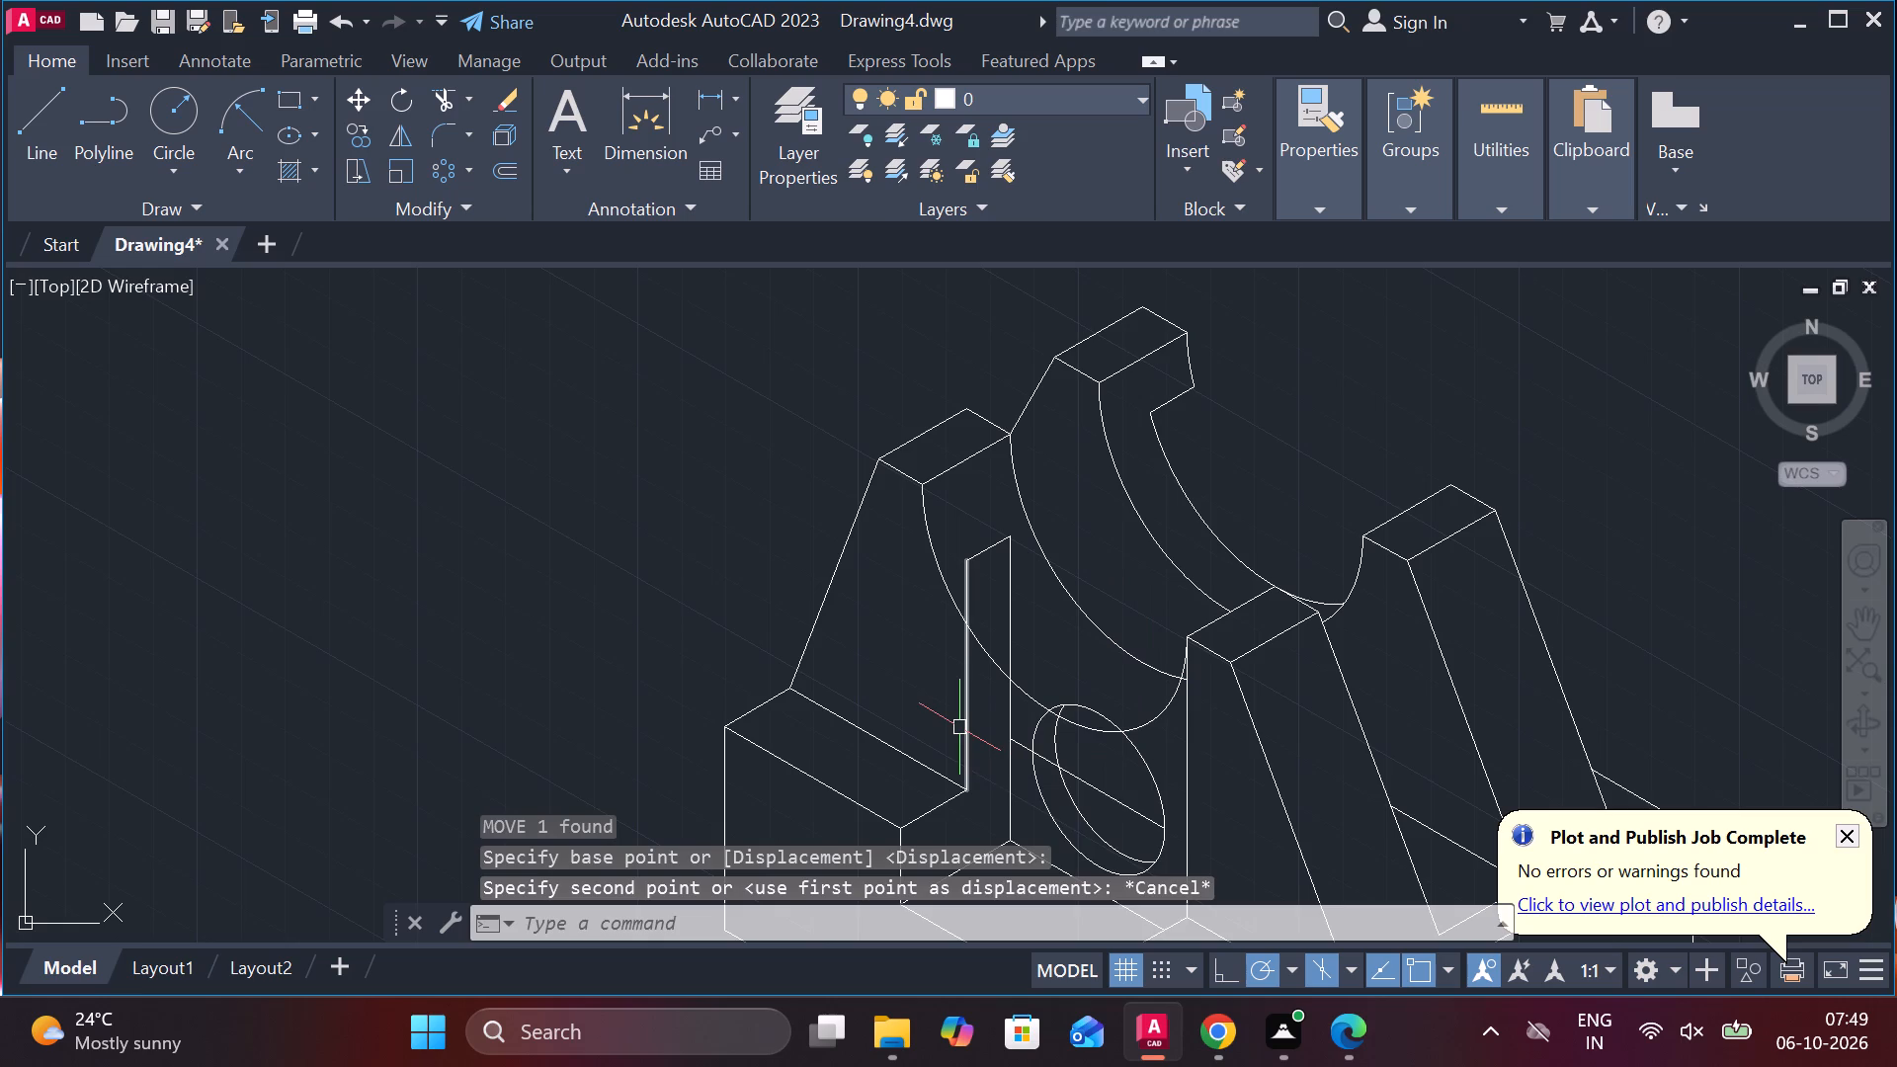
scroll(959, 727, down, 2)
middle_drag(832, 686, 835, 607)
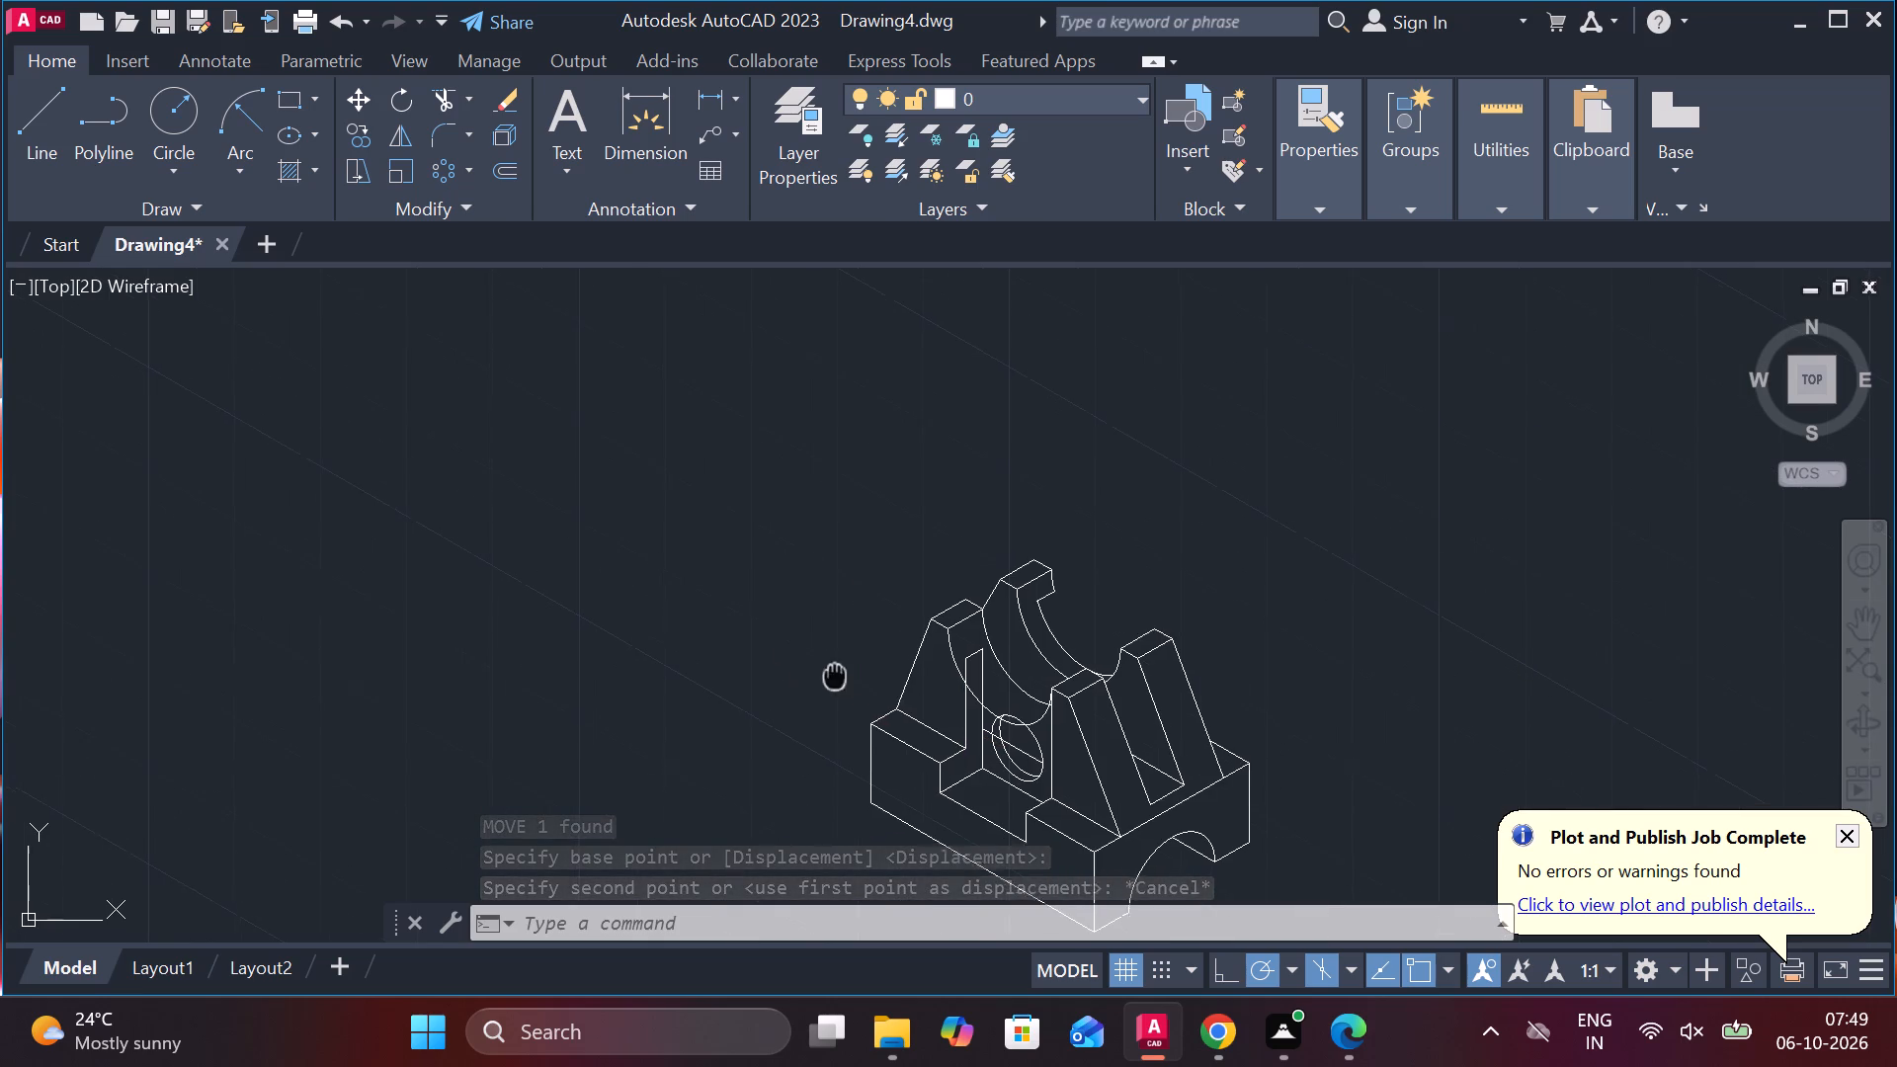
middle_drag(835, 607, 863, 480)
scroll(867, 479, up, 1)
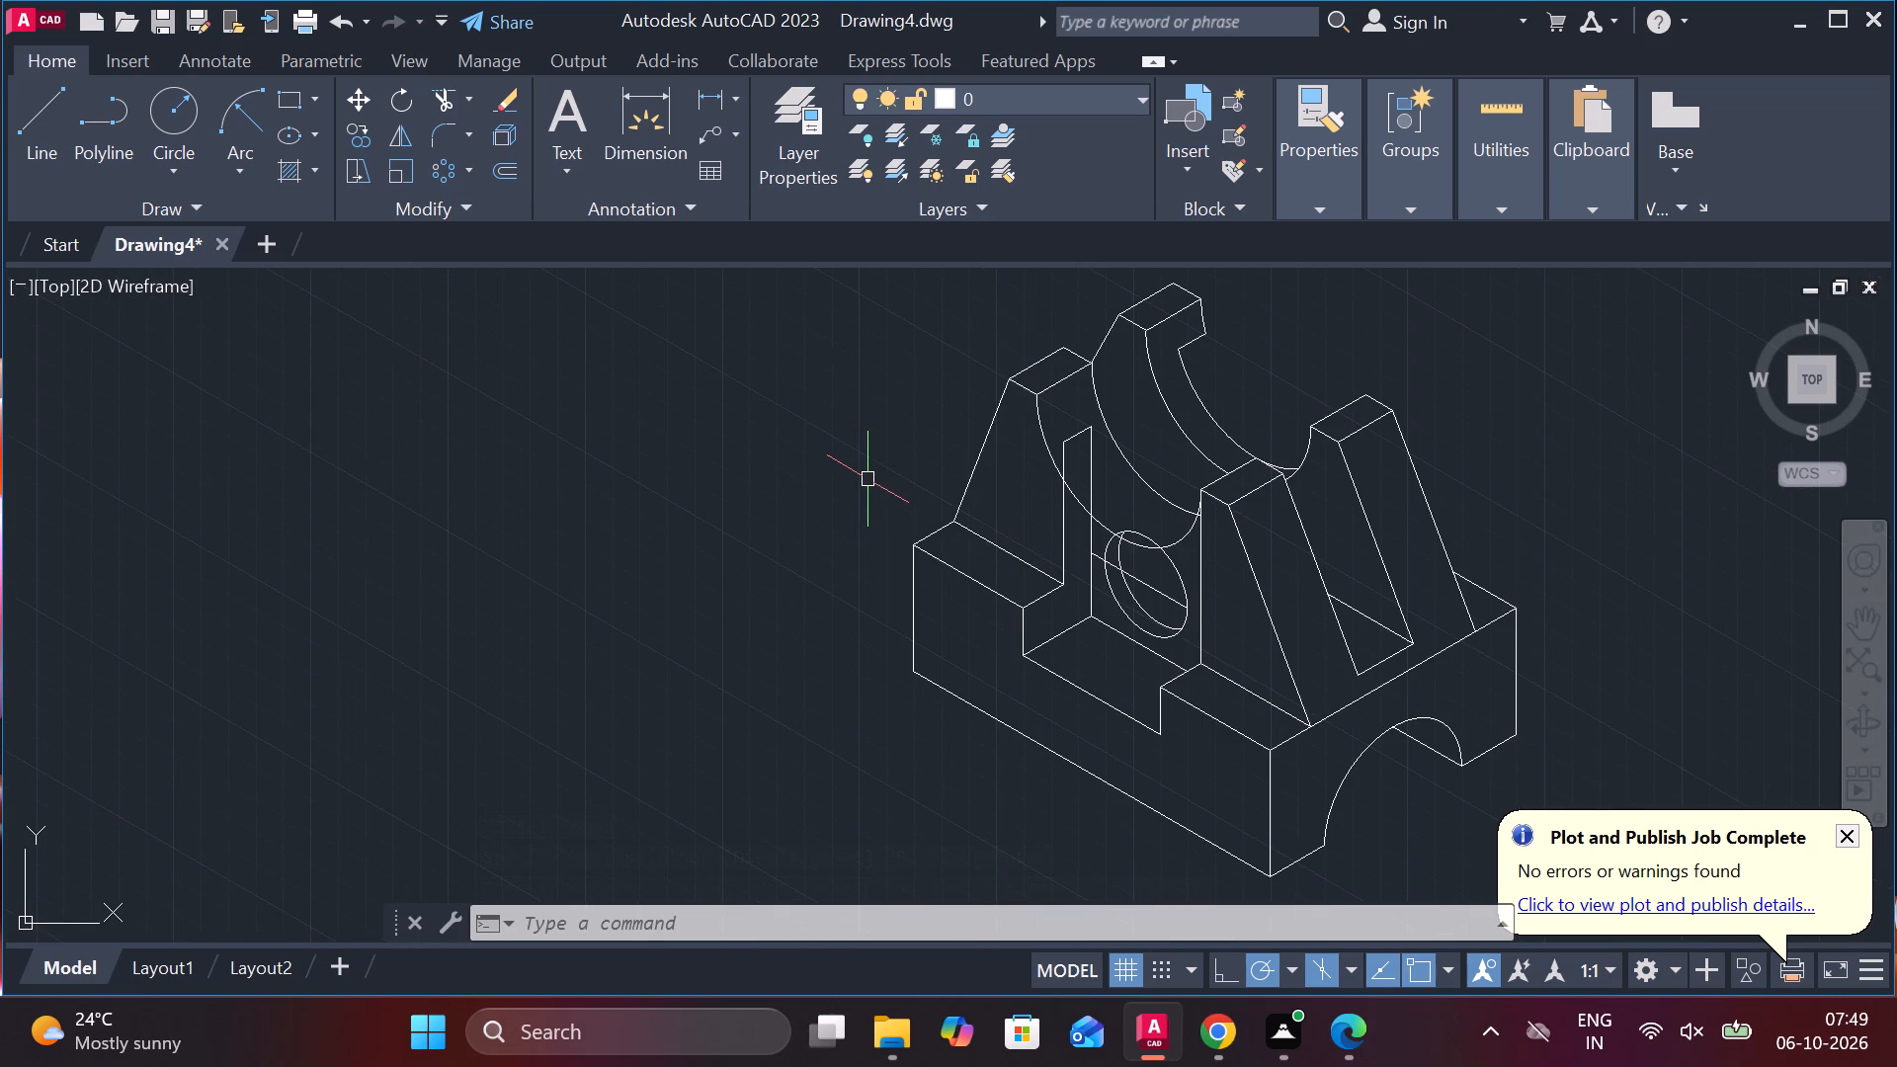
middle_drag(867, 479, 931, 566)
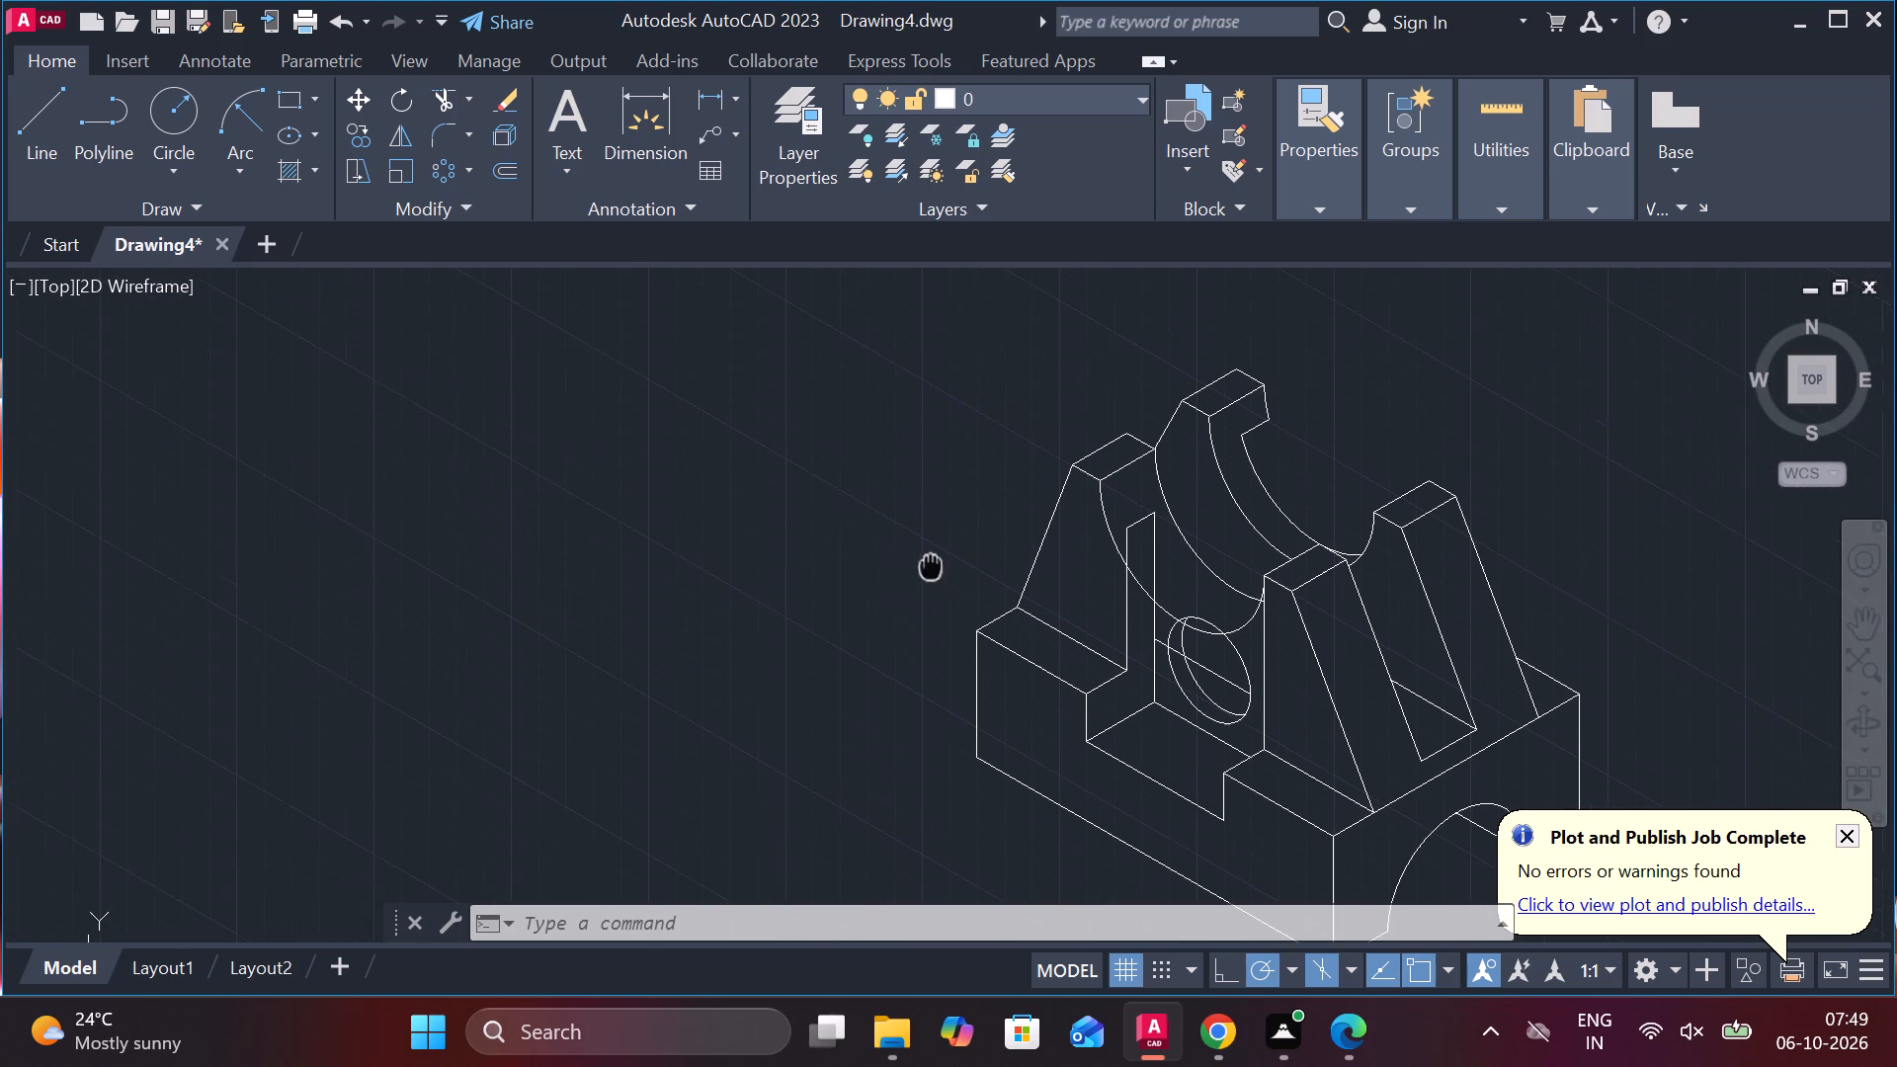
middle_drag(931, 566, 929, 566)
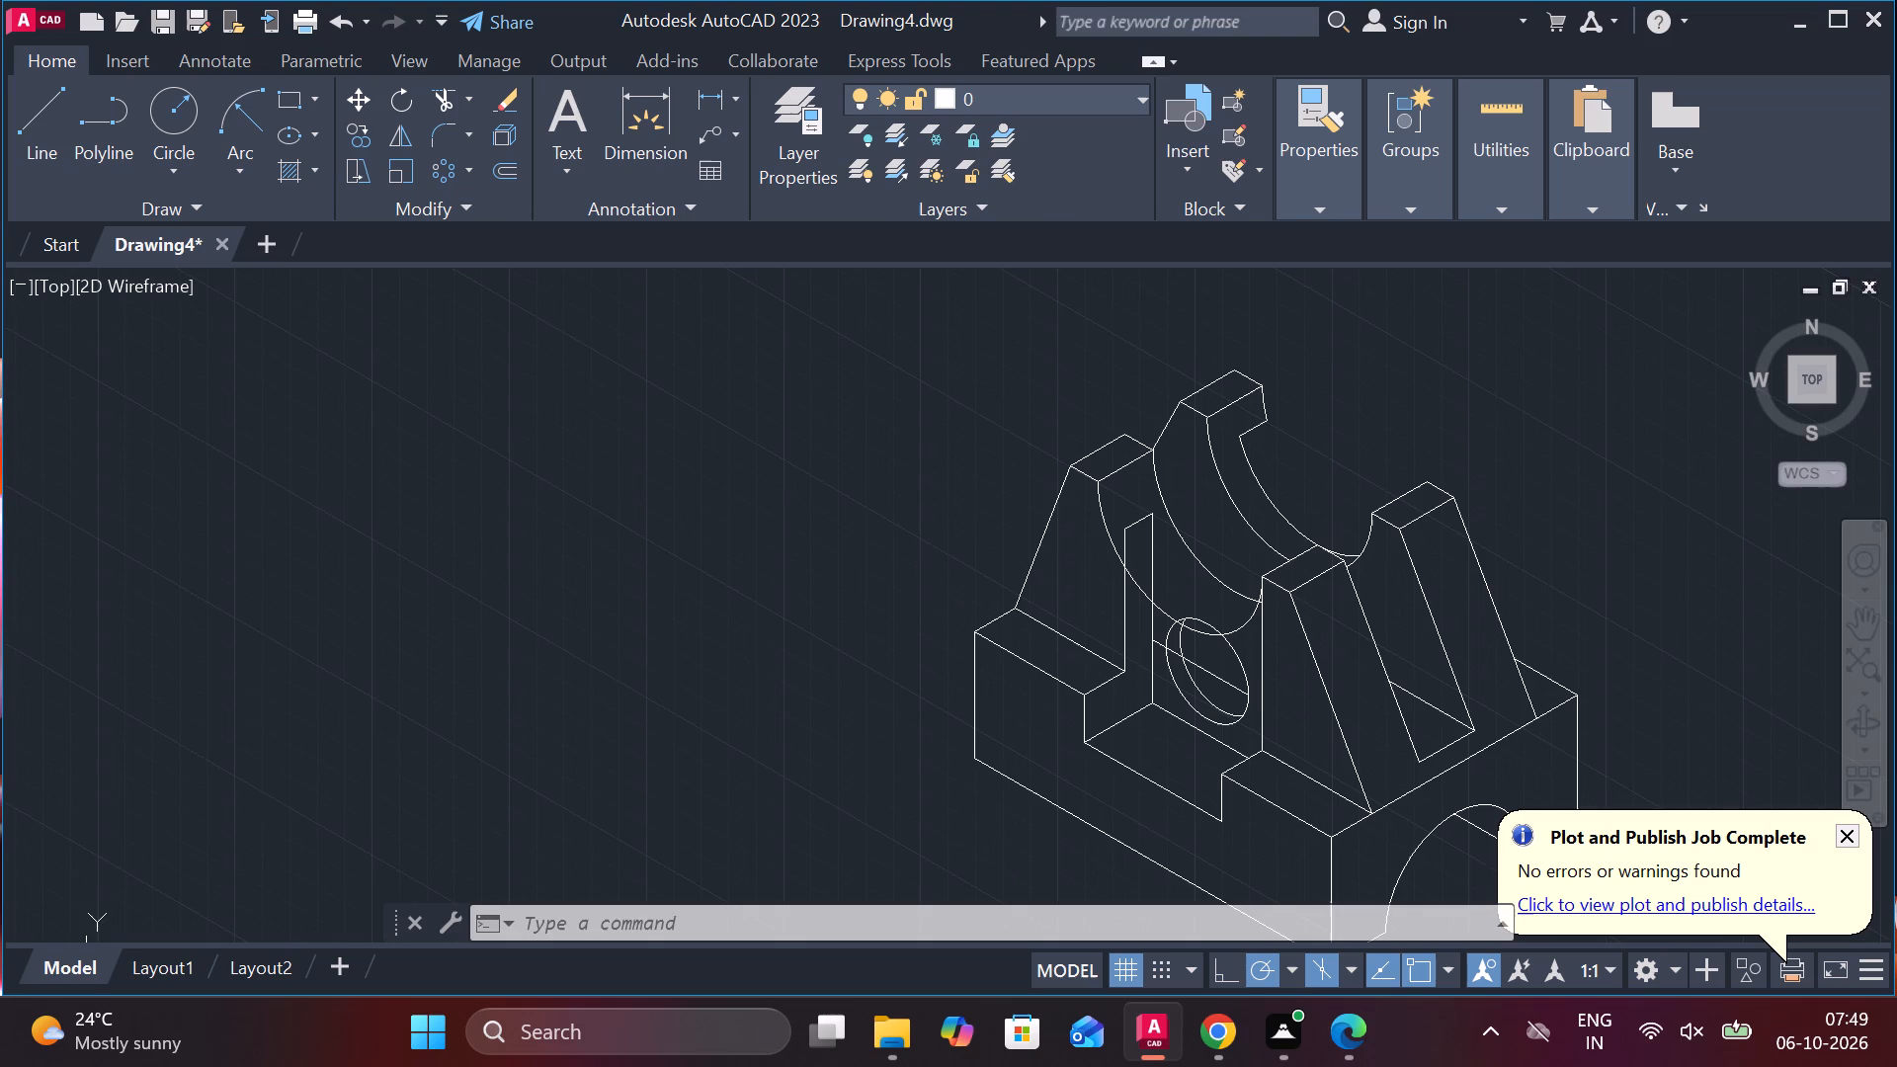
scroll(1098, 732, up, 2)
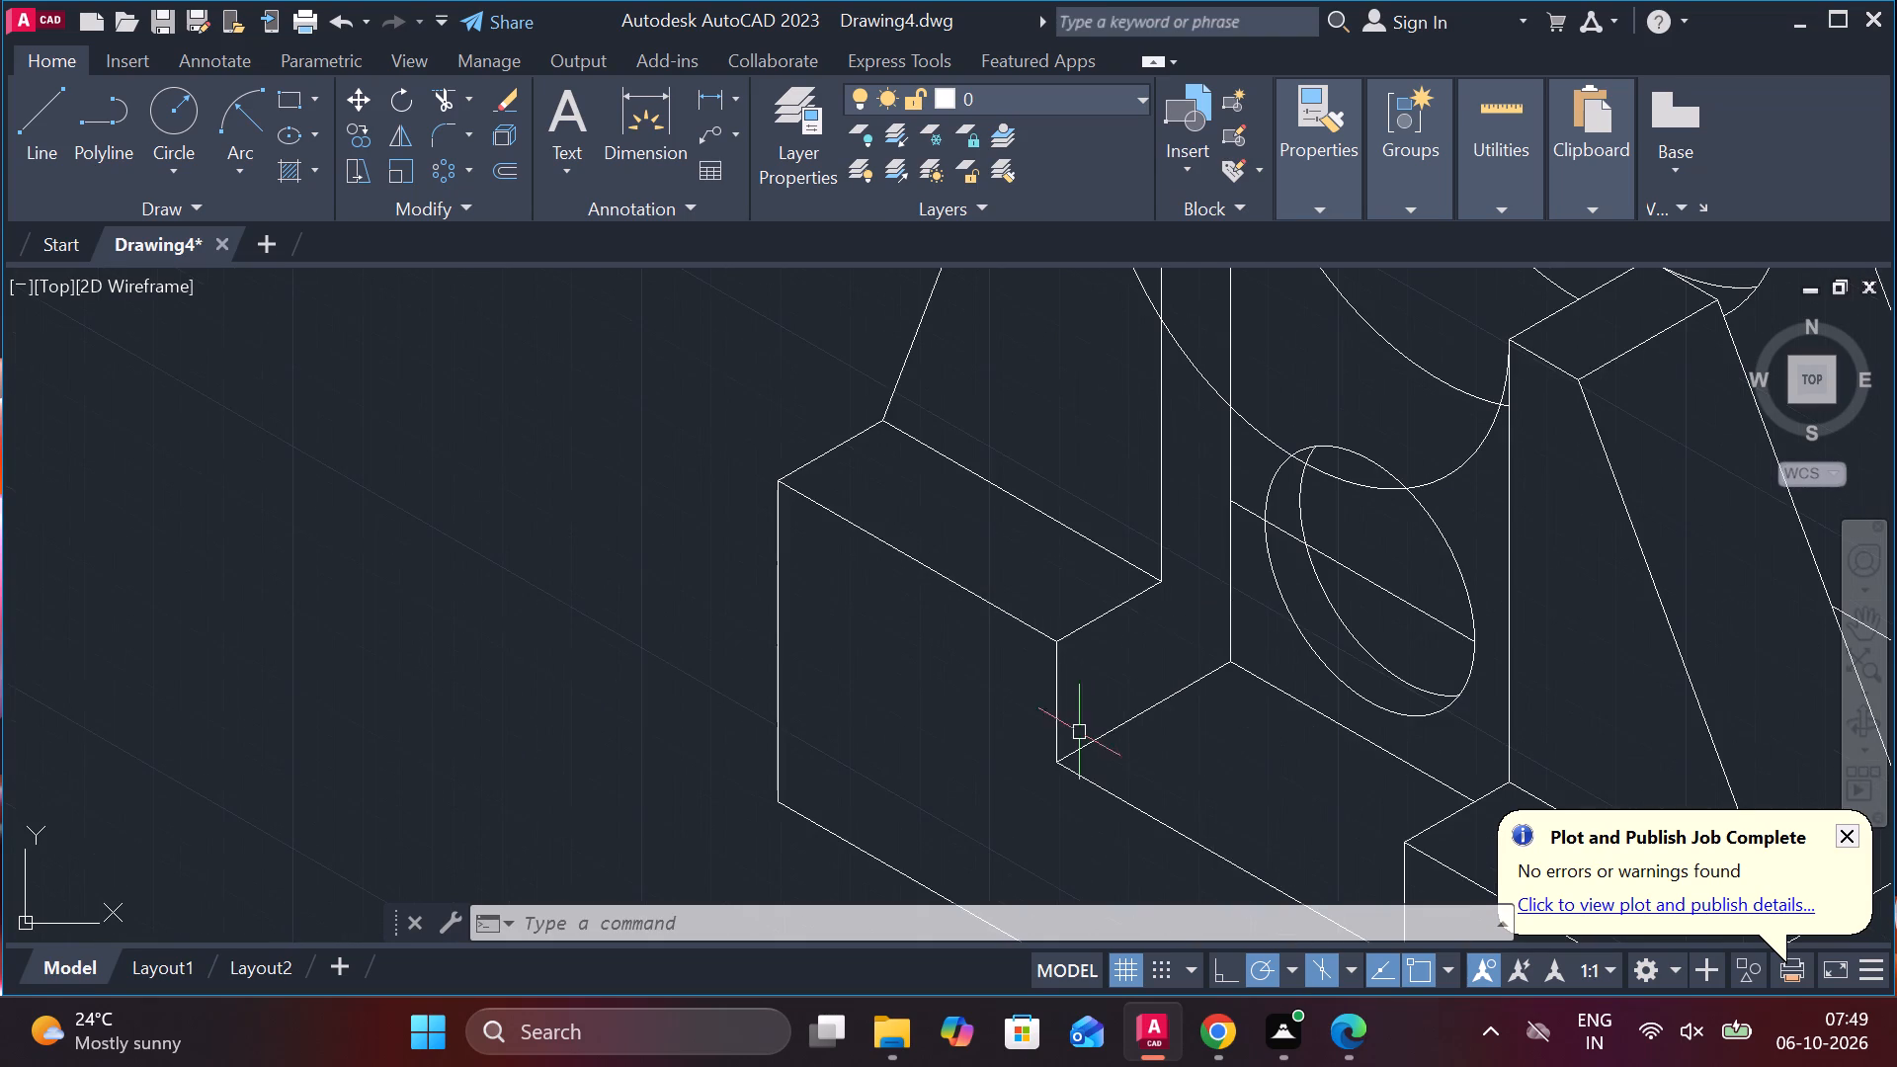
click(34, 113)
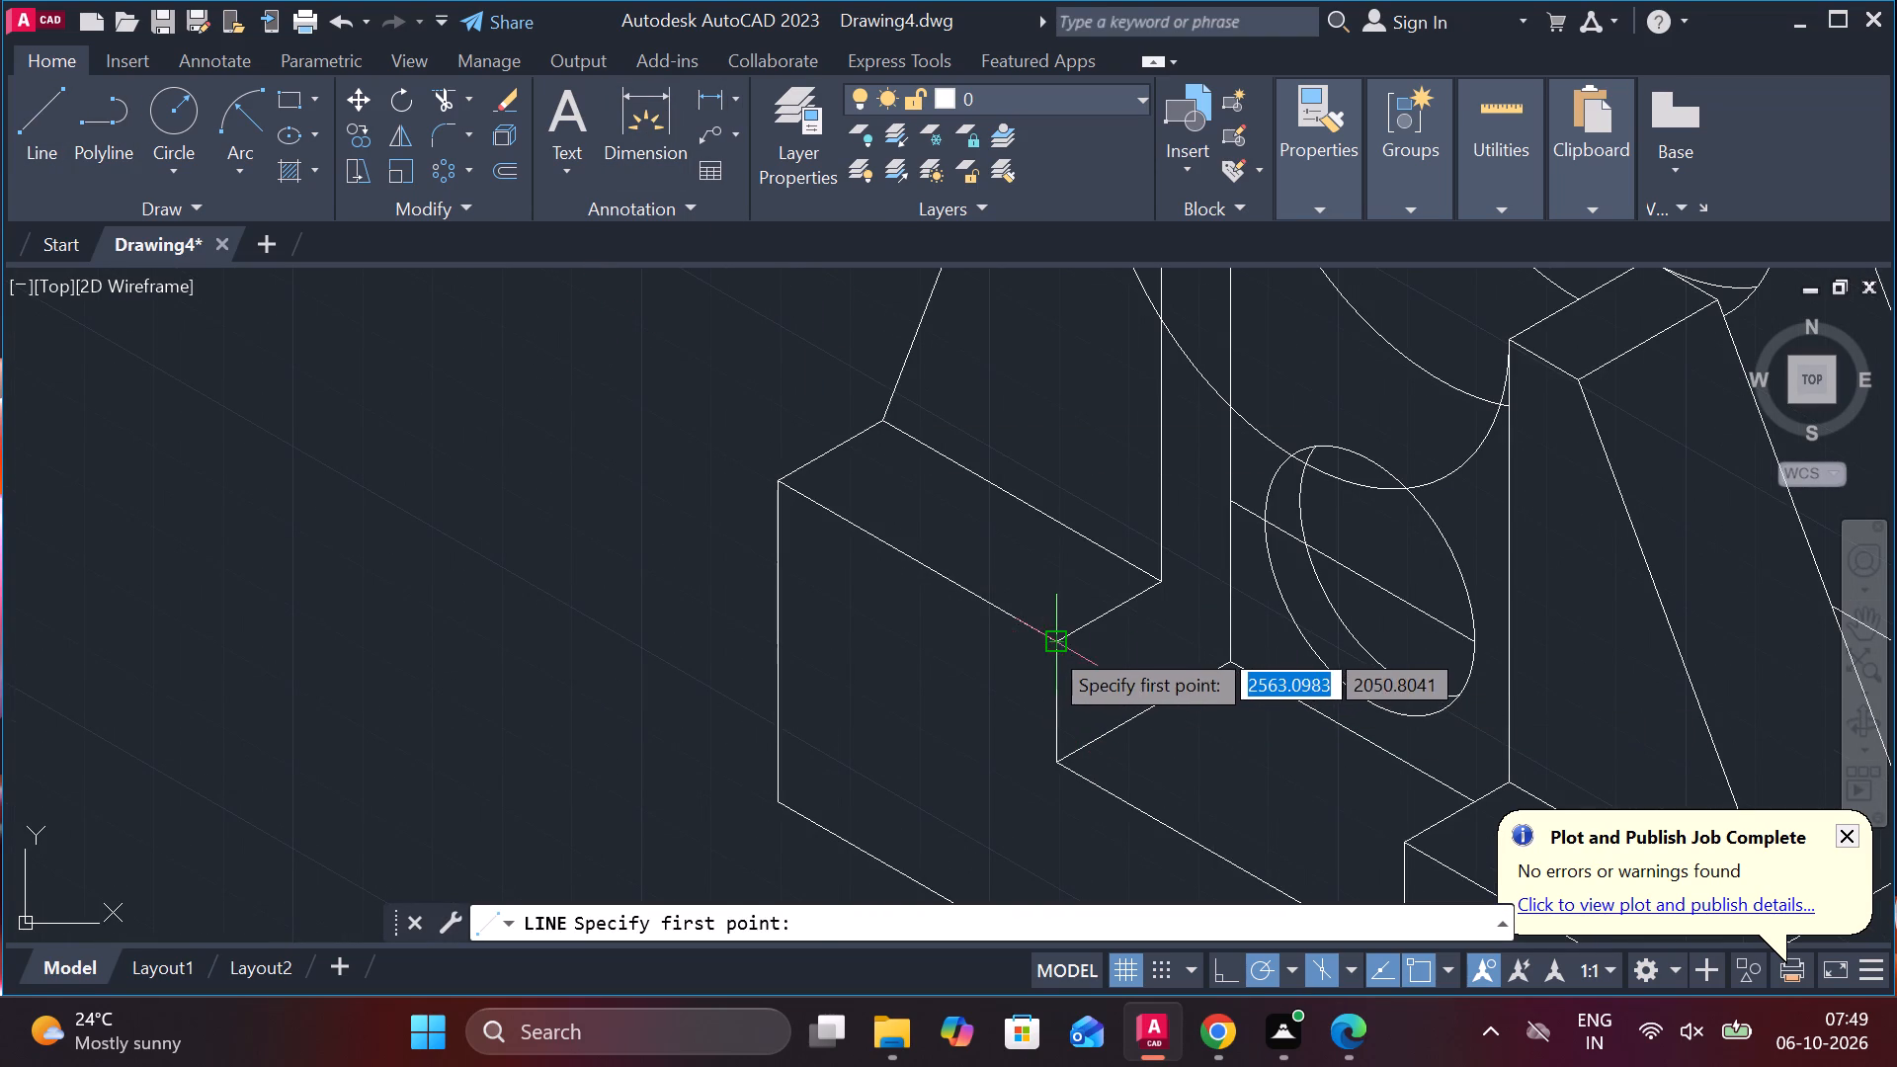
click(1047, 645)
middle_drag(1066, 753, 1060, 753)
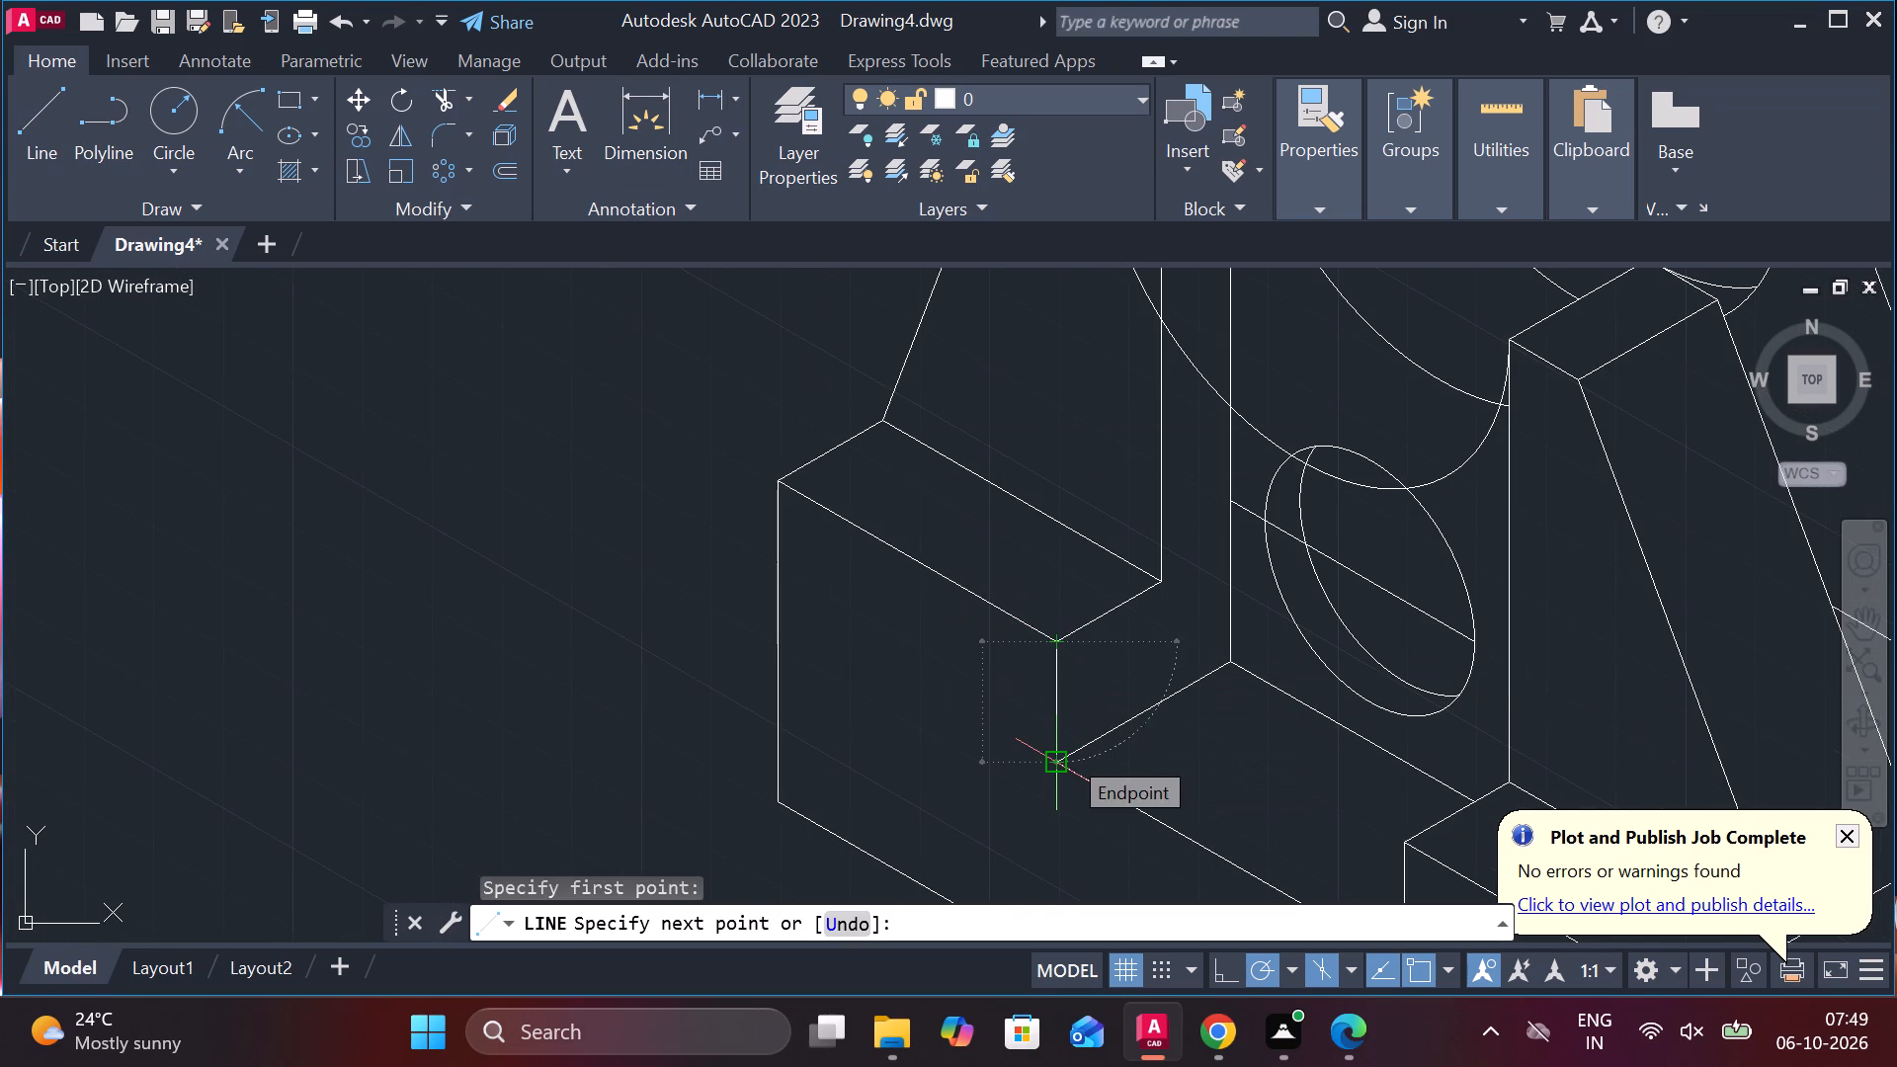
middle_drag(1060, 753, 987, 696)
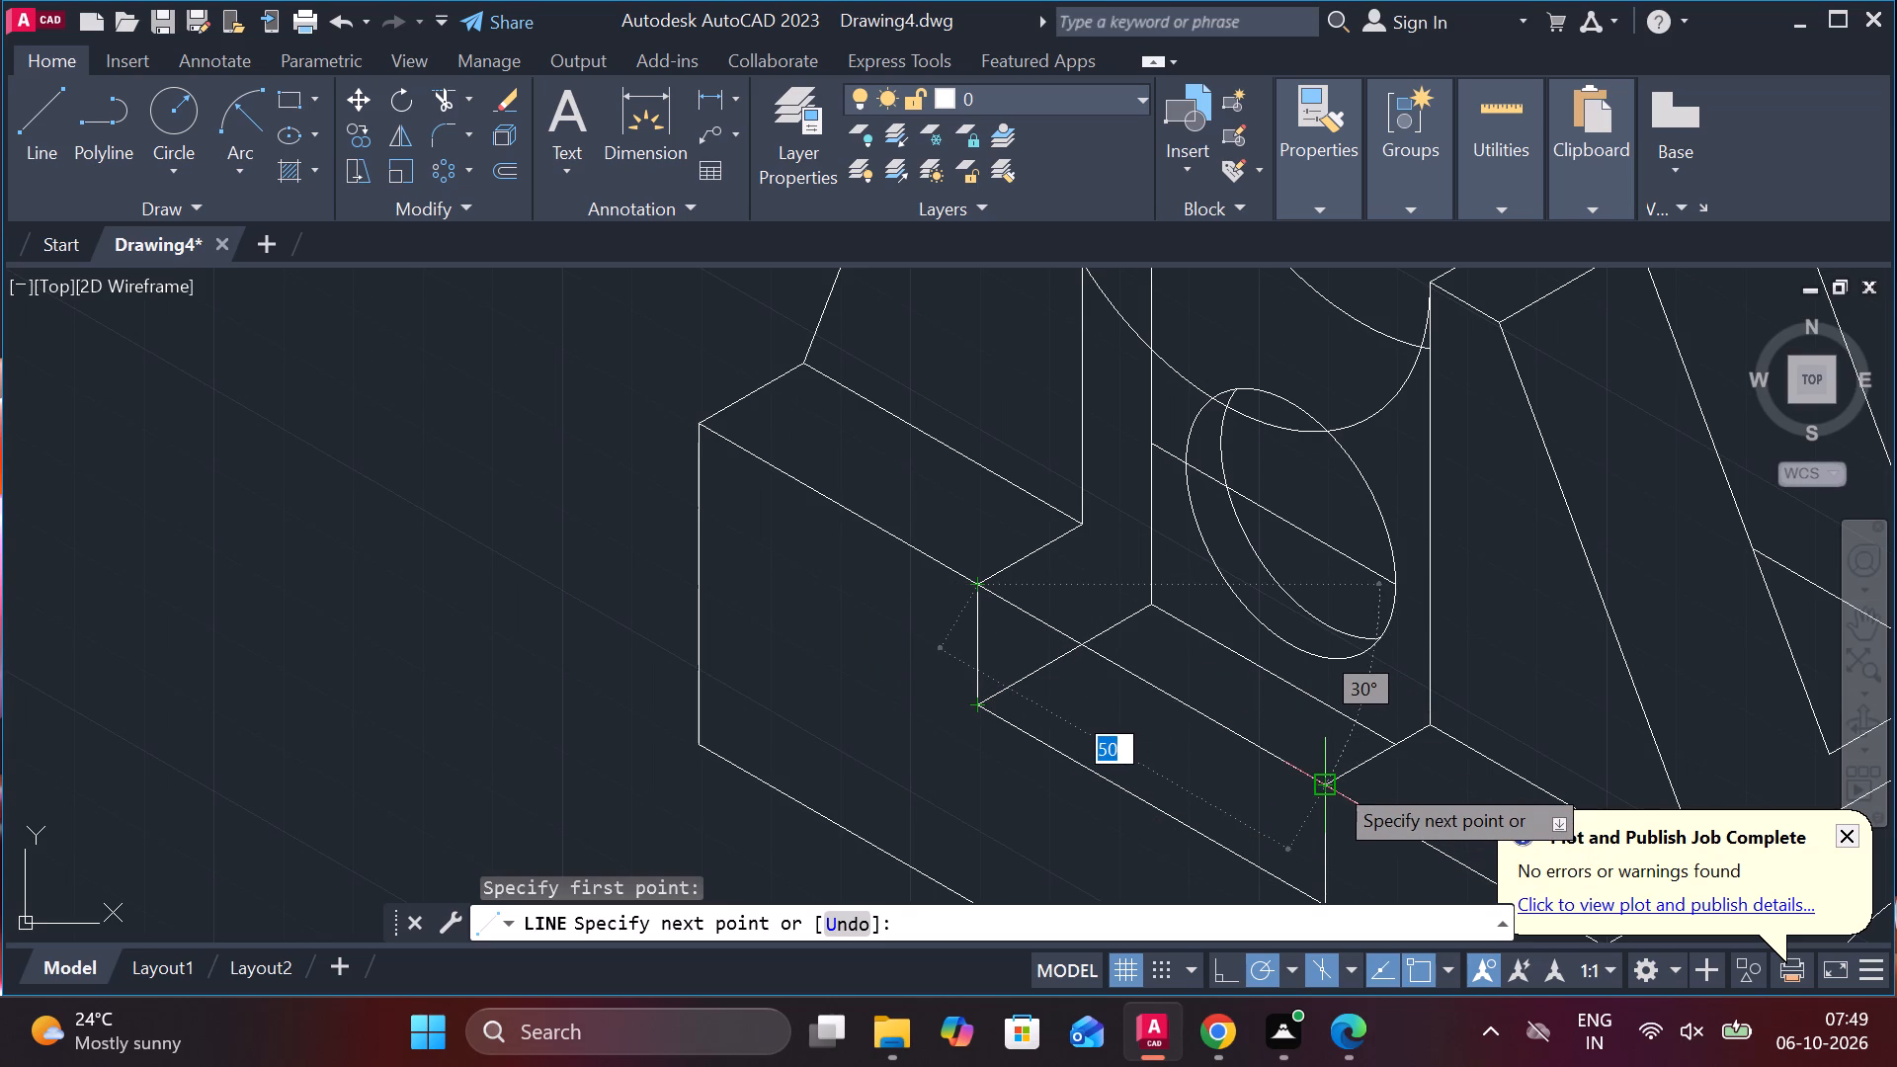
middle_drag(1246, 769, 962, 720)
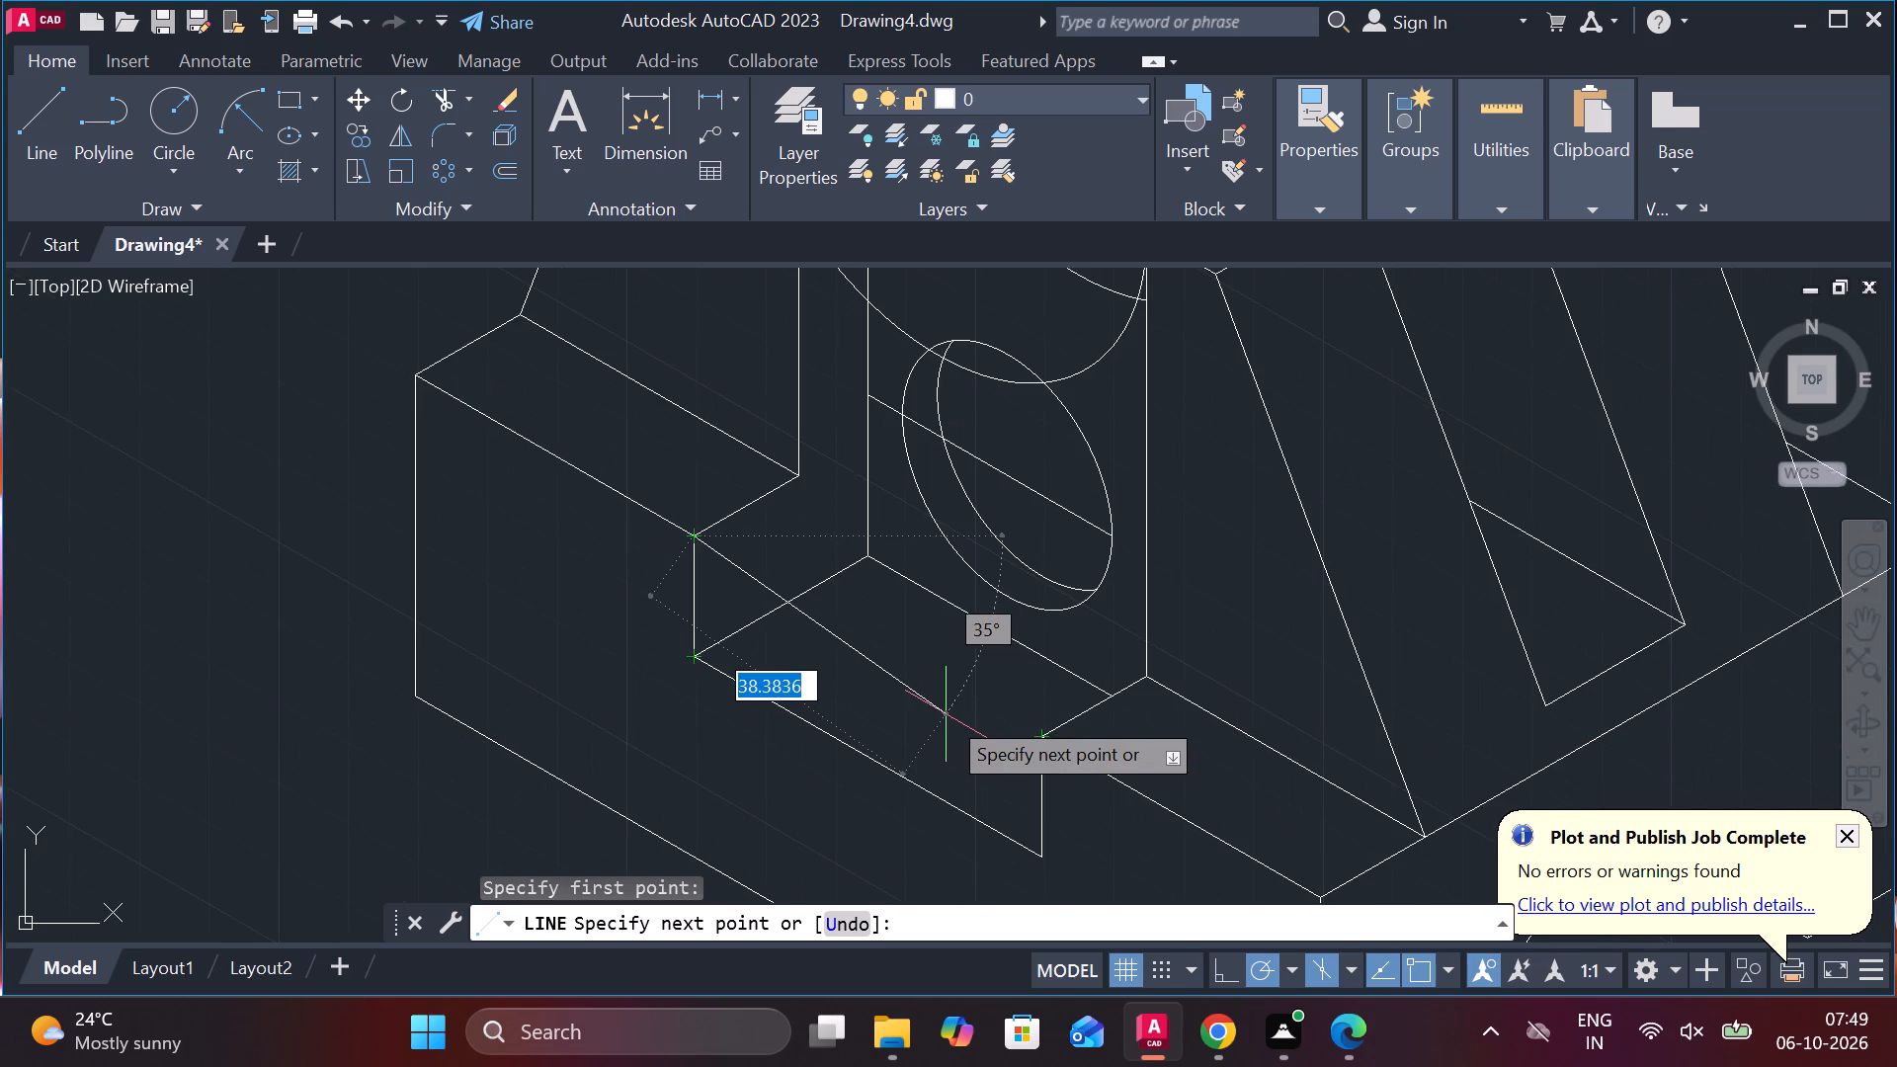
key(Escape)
Erase the front recess arc spanning between the two front ribs, above the holed face.
scroll(946, 714, down, 2)
scroll(952, 616, up, 1)
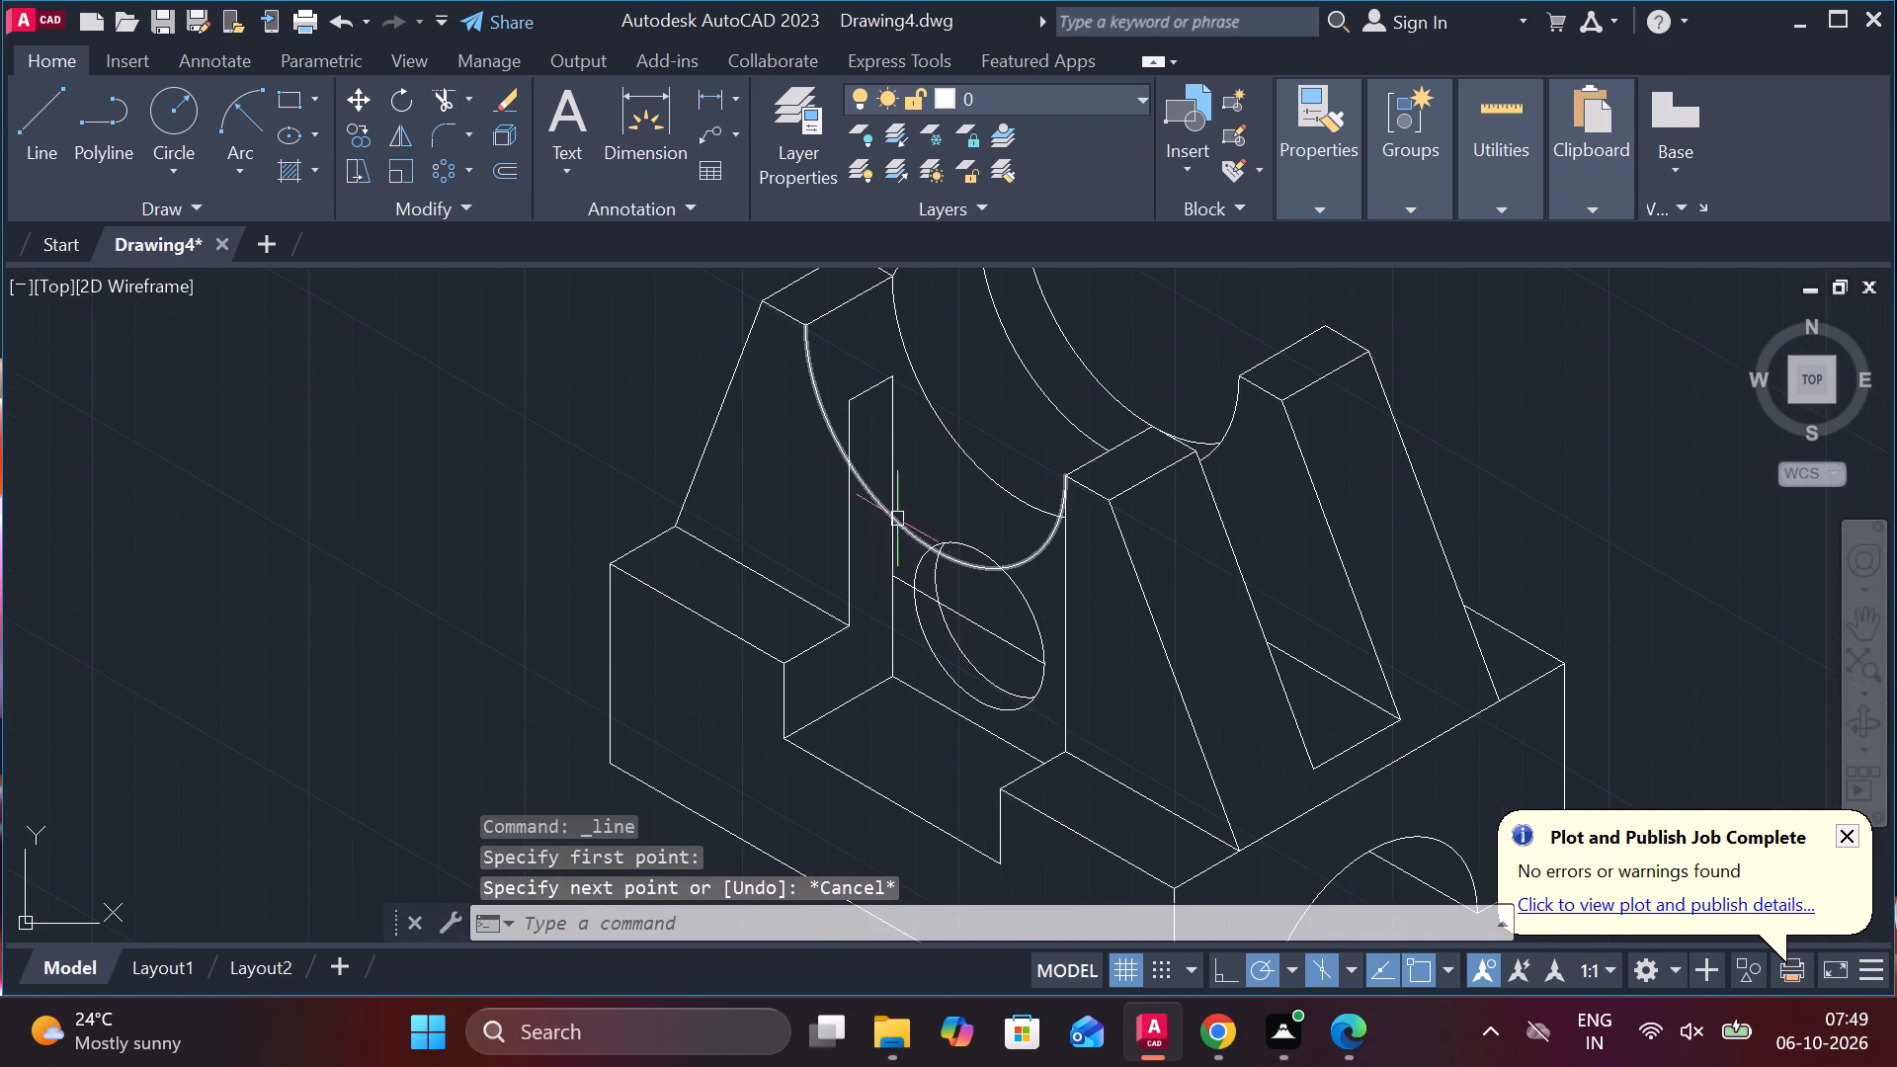
click(896, 517)
key(e)
key(Return)
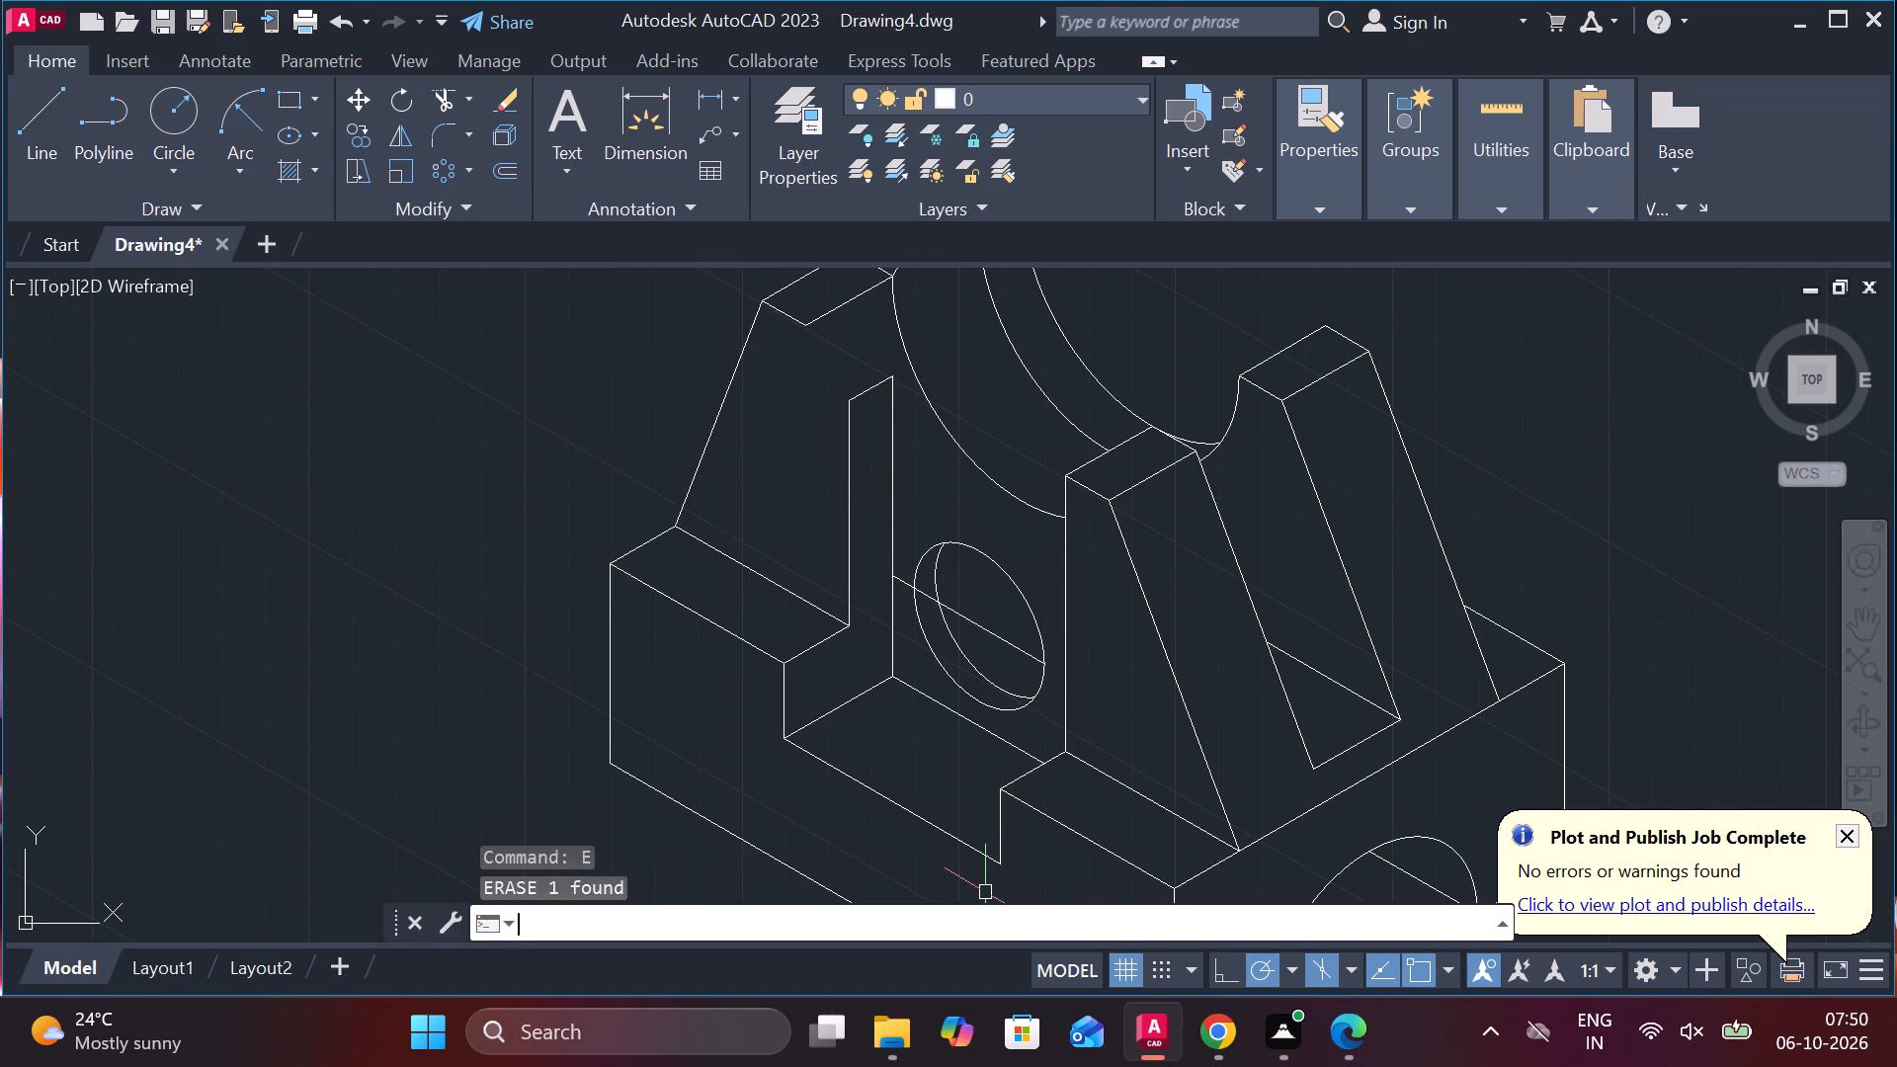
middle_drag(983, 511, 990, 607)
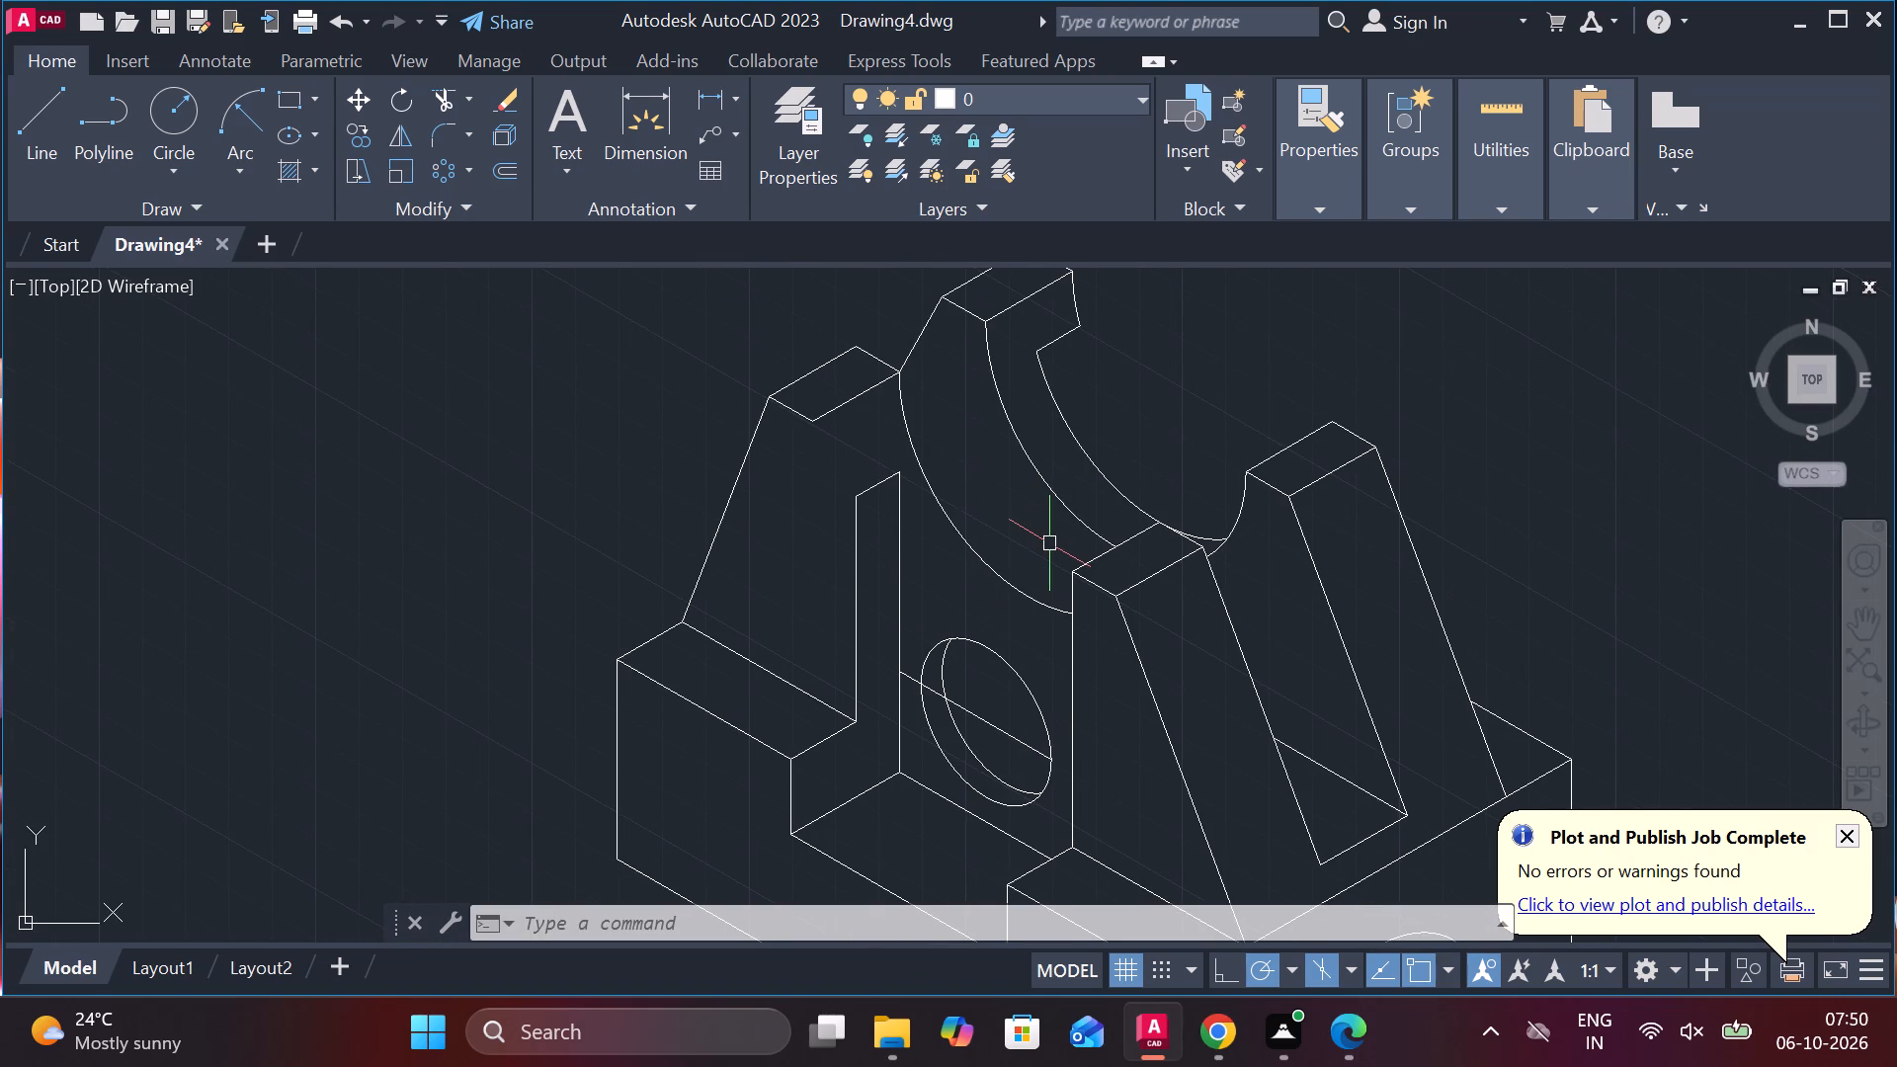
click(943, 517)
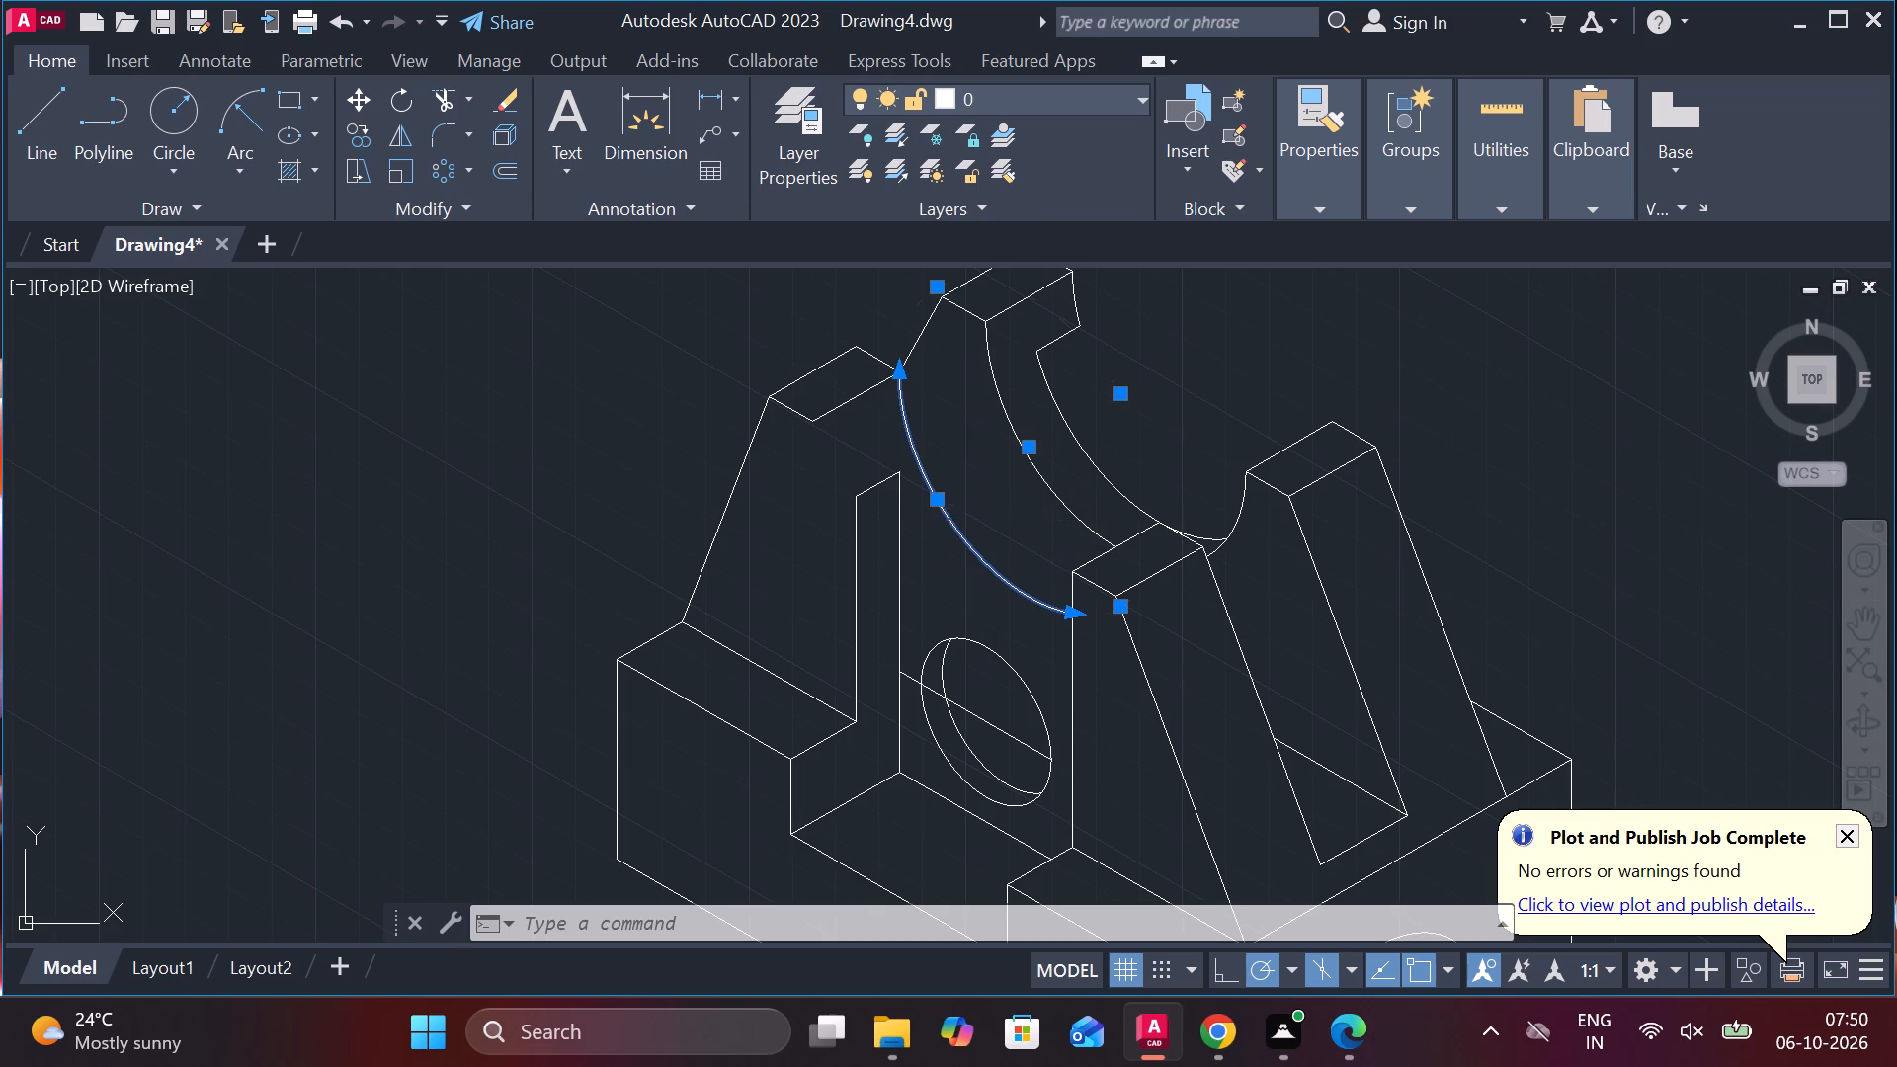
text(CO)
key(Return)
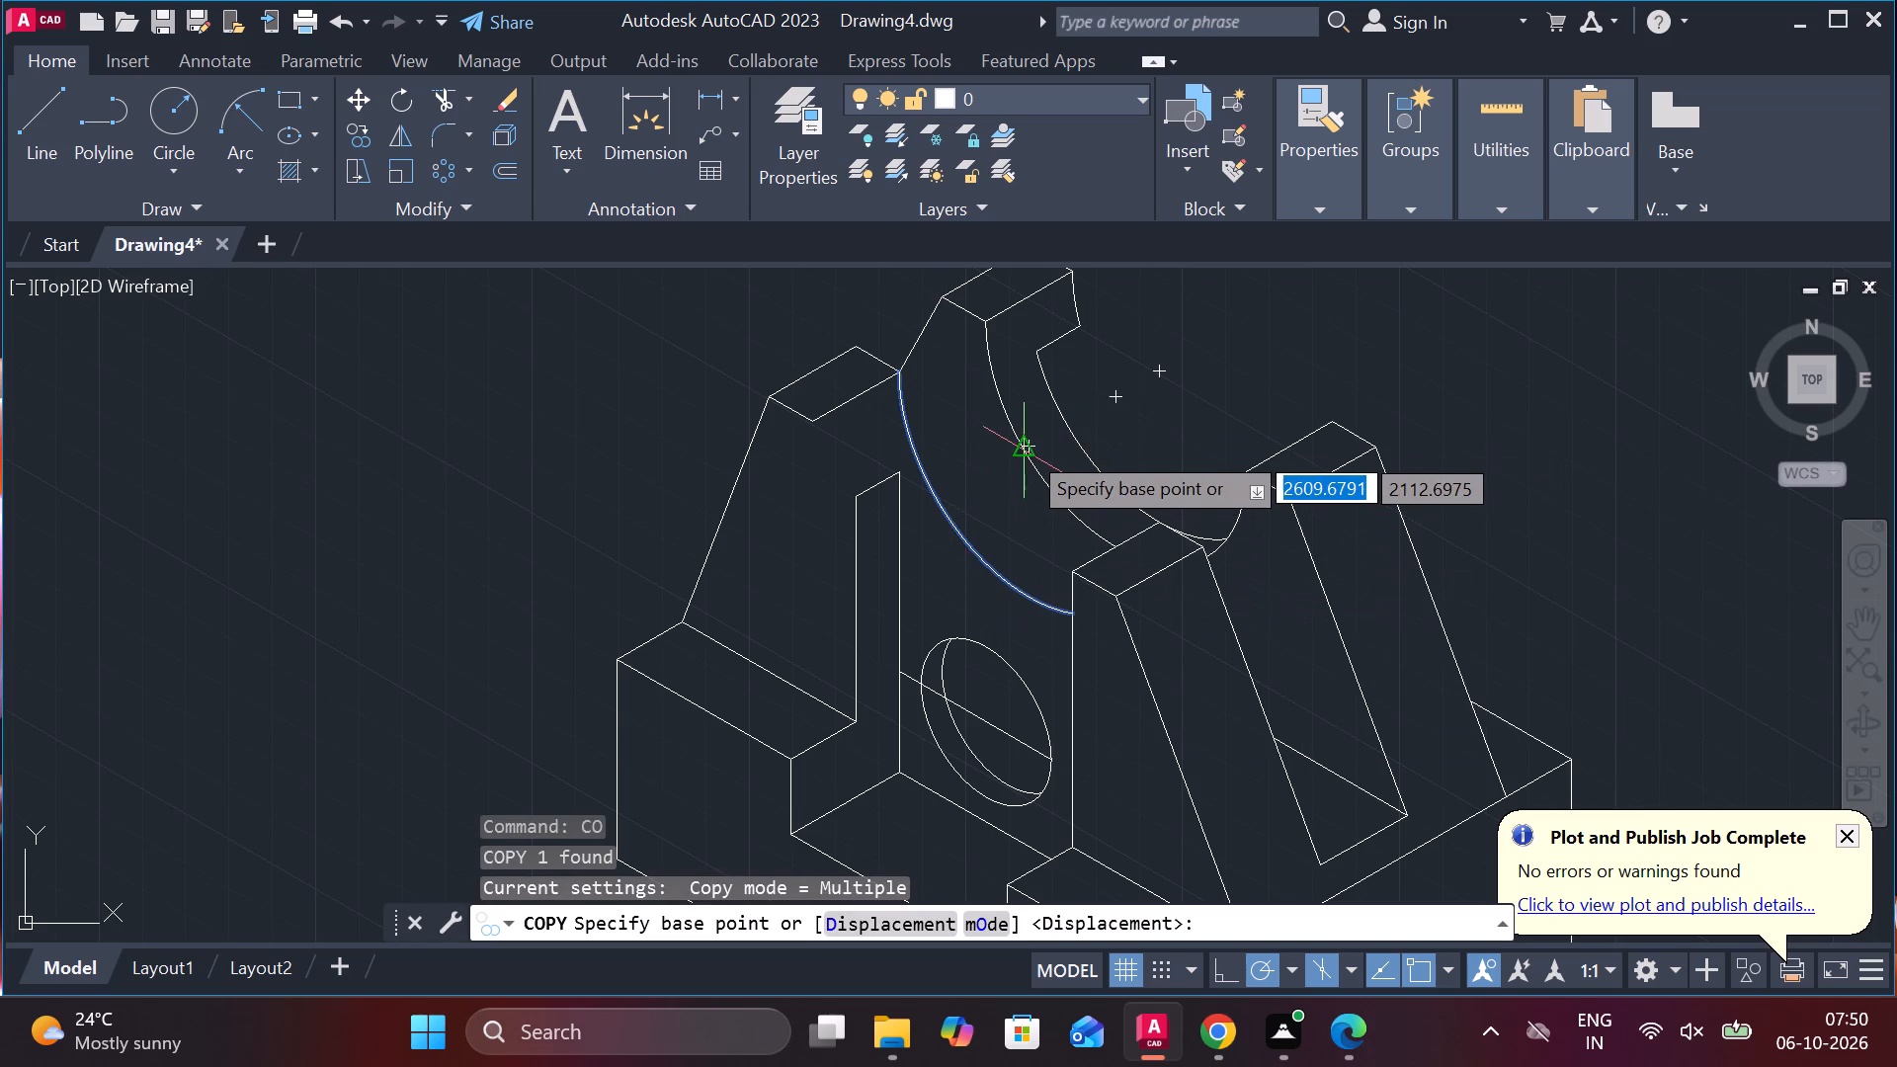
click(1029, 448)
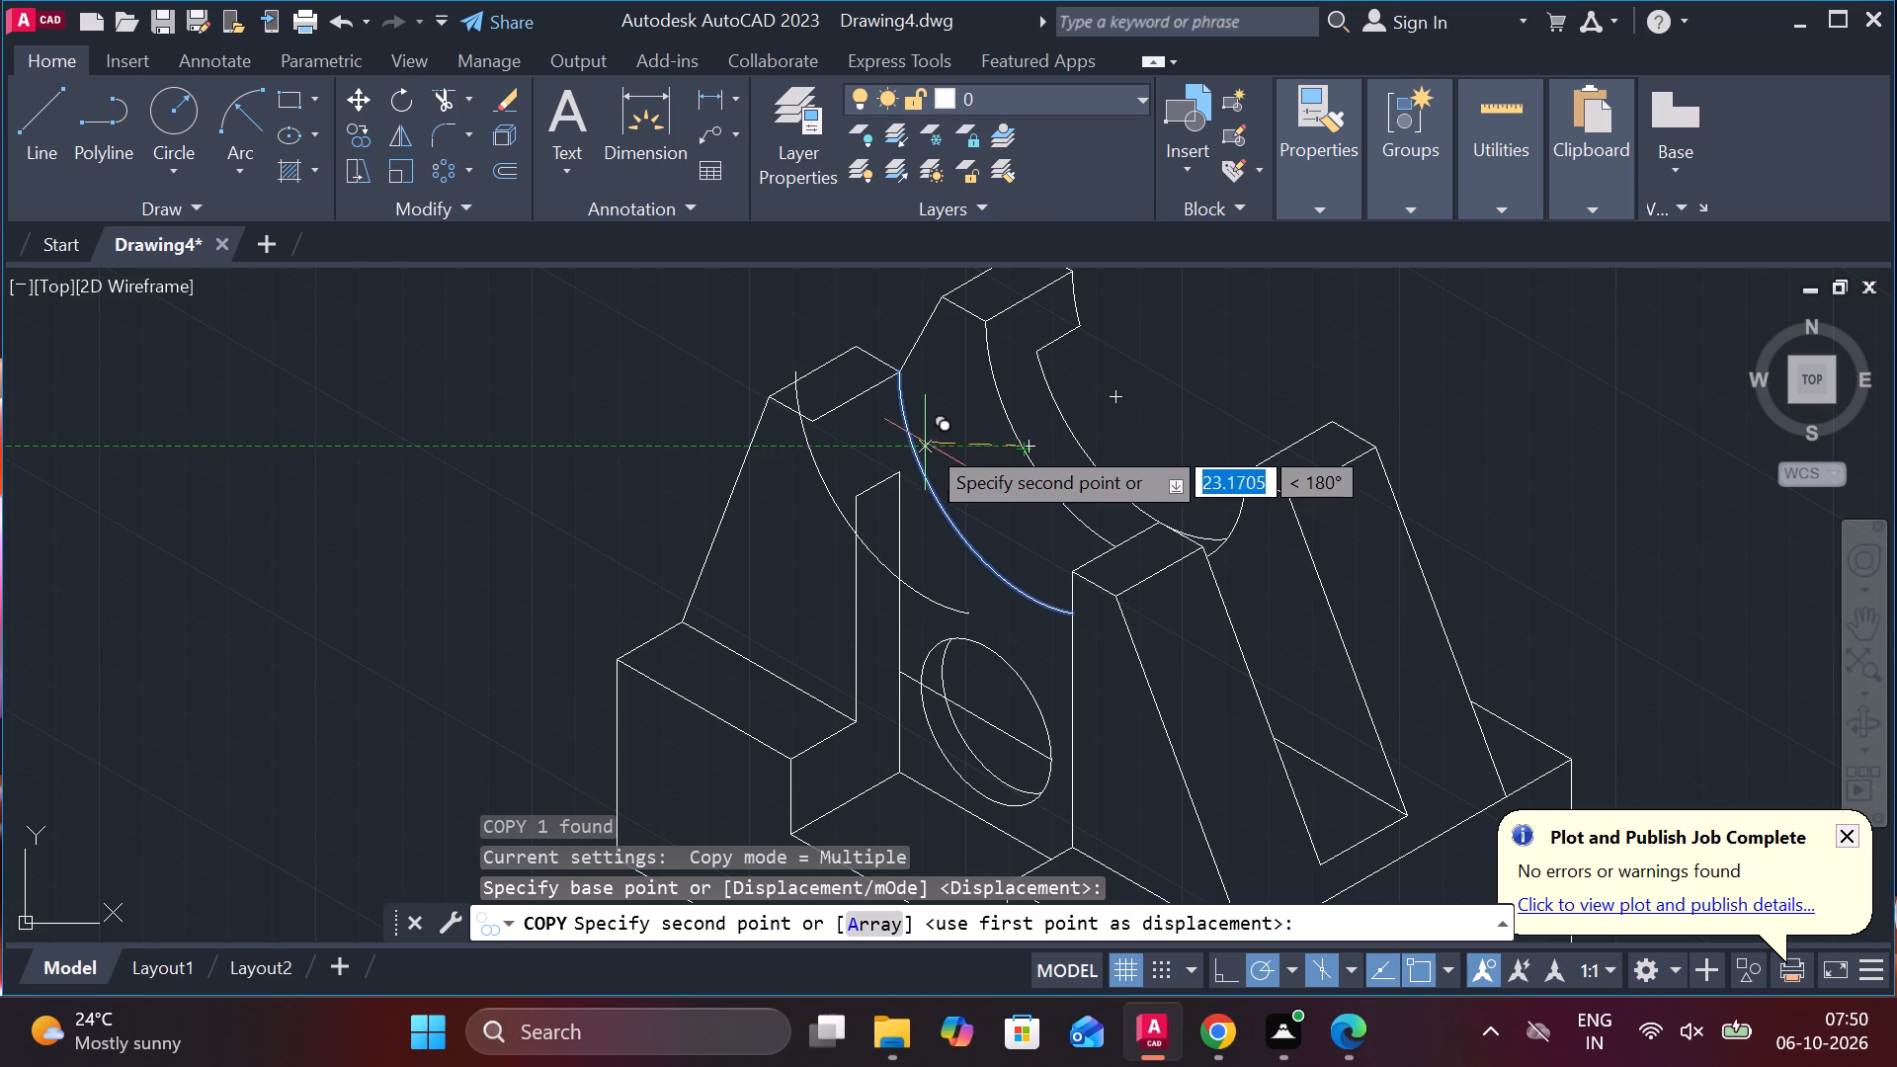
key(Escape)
Add an aligned dimension between the outer top corners of the rear-left wall and the front-left rib, offset outside the part.
middle_drag(1207, 387, 1216, 387)
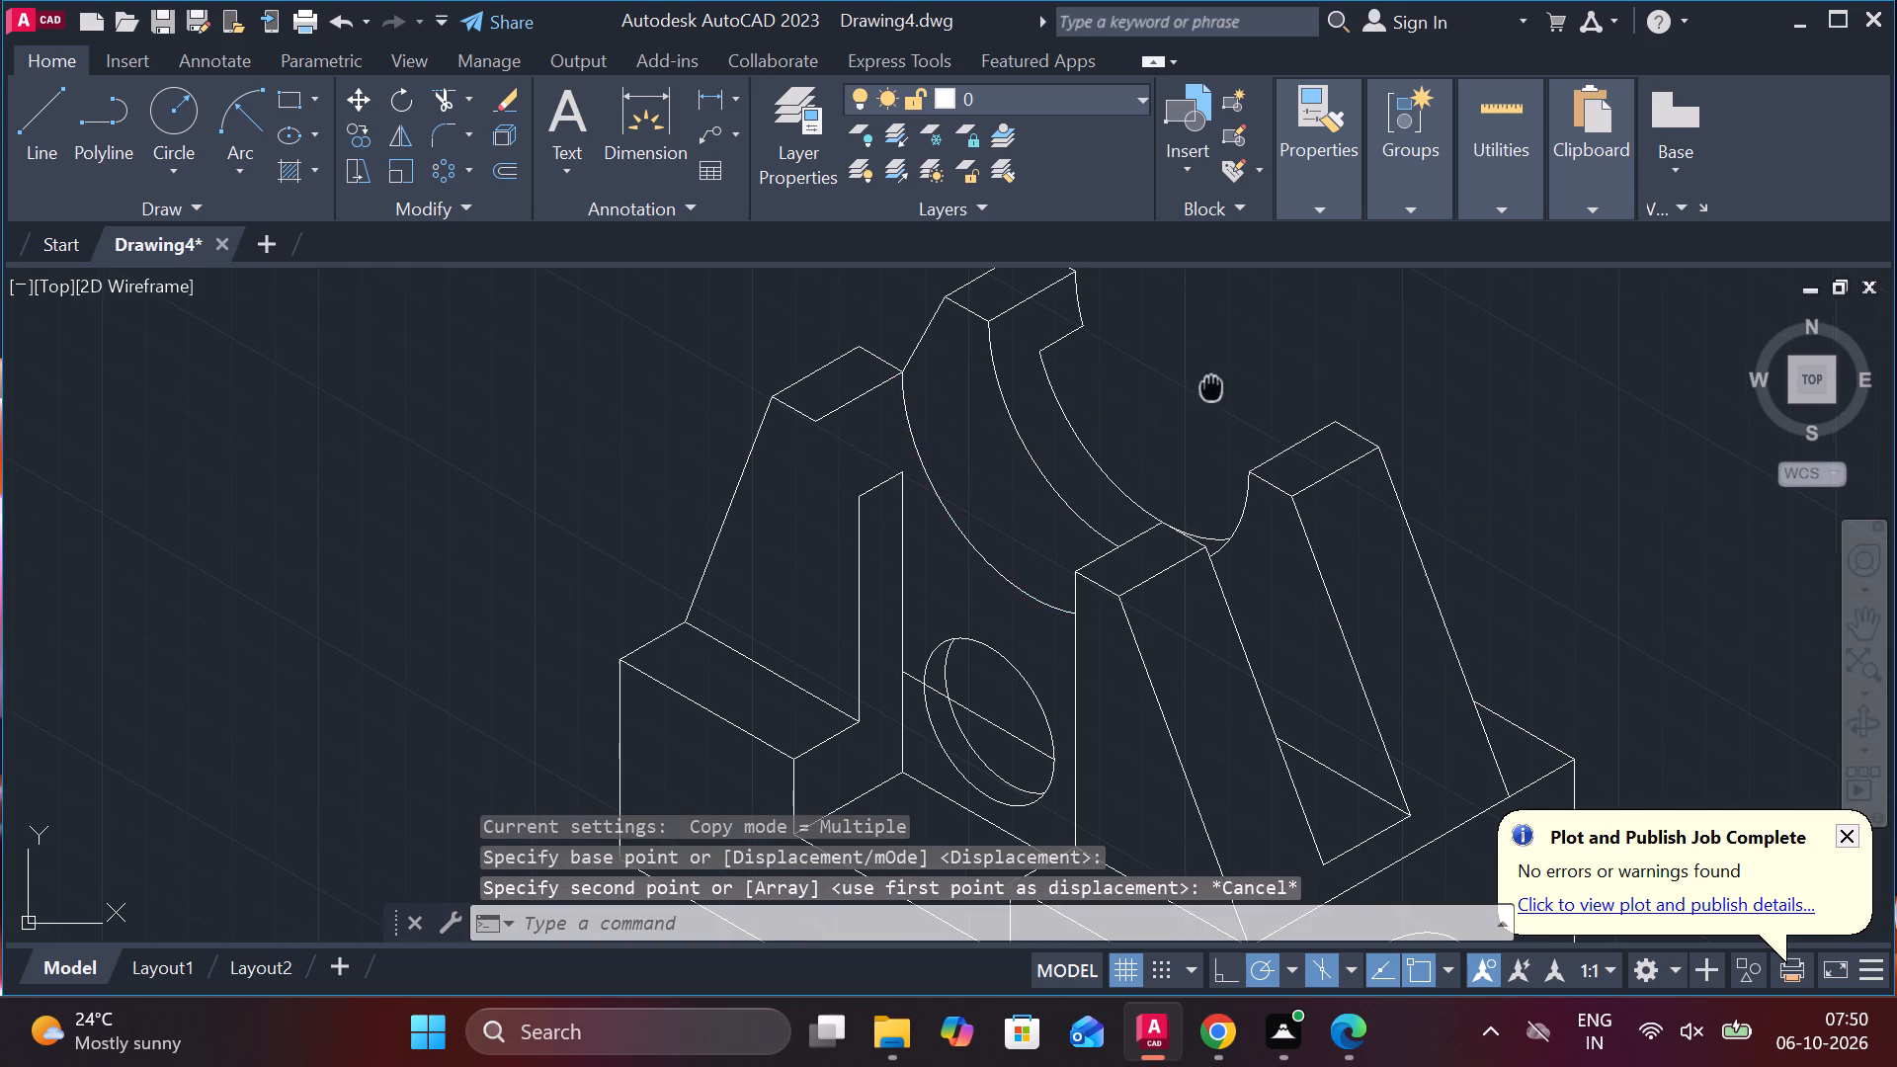
middle_drag(1216, 387, 1217, 506)
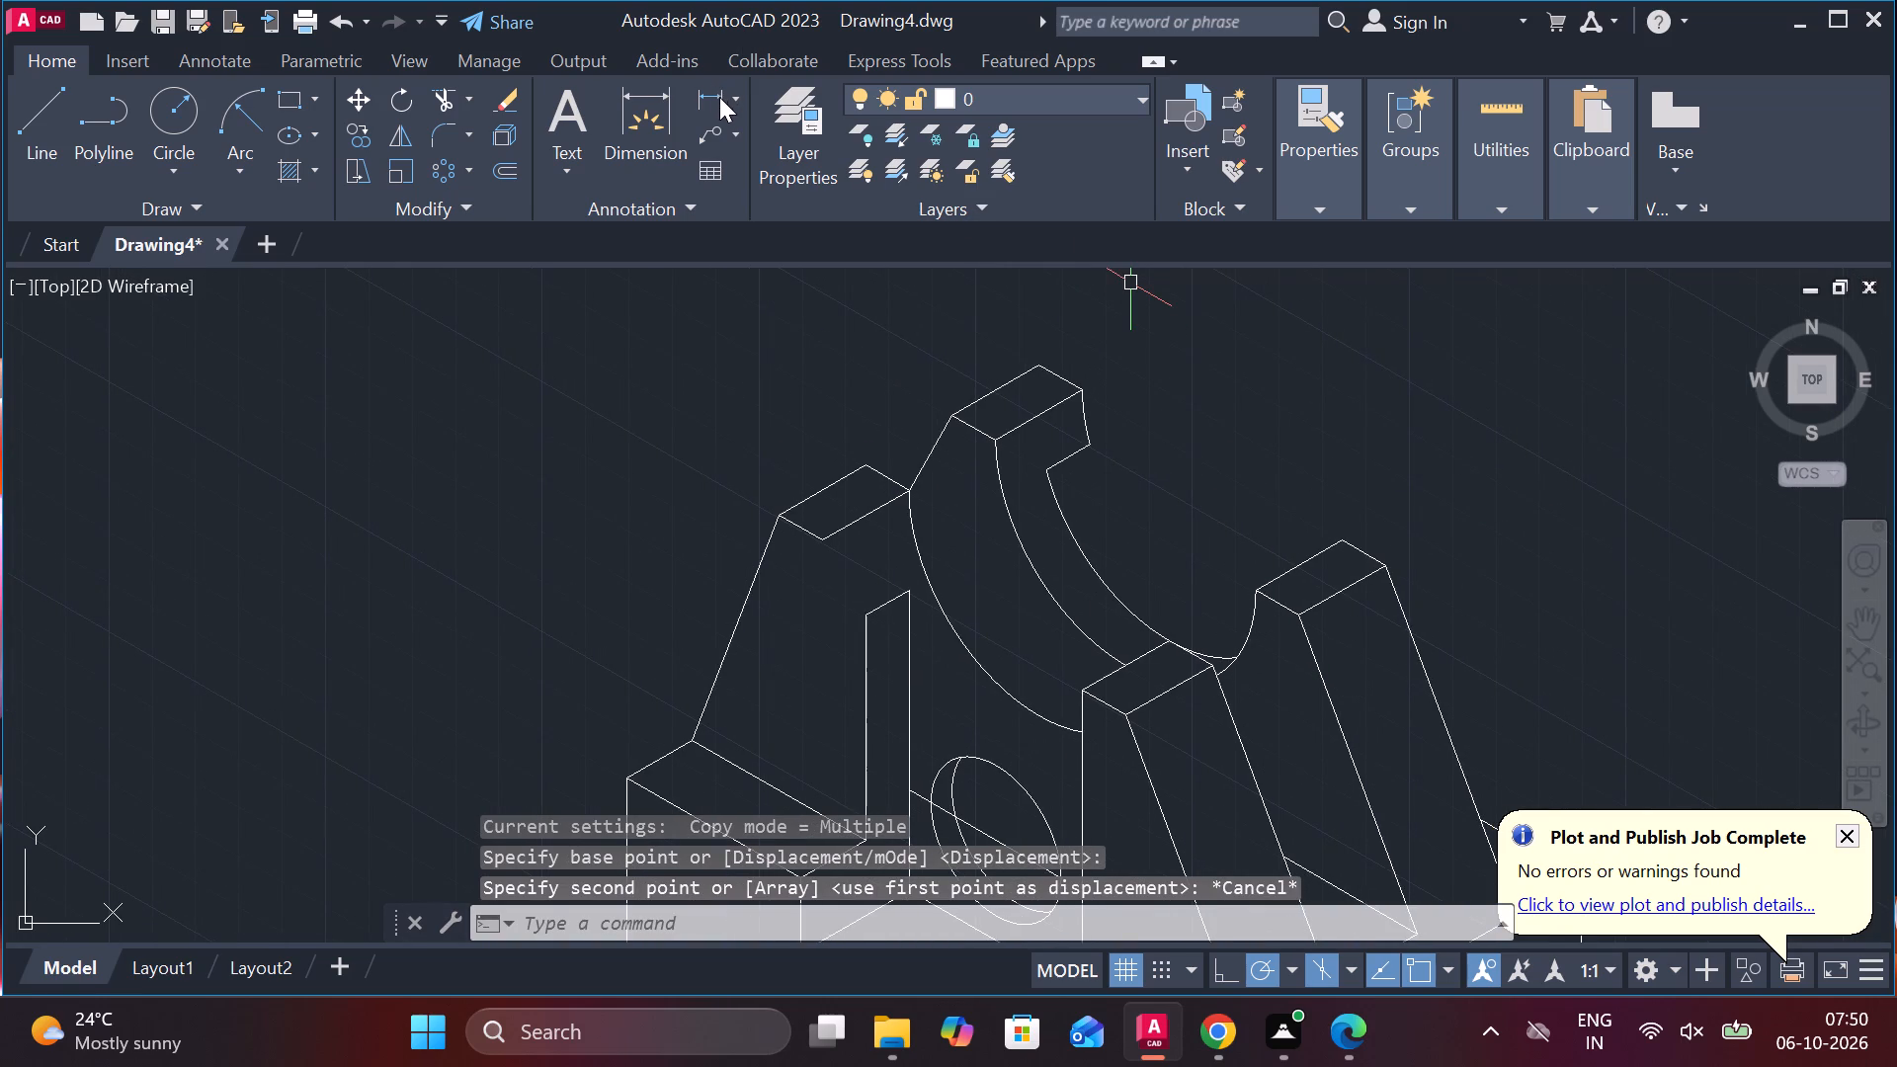
click(732, 97)
click(726, 231)
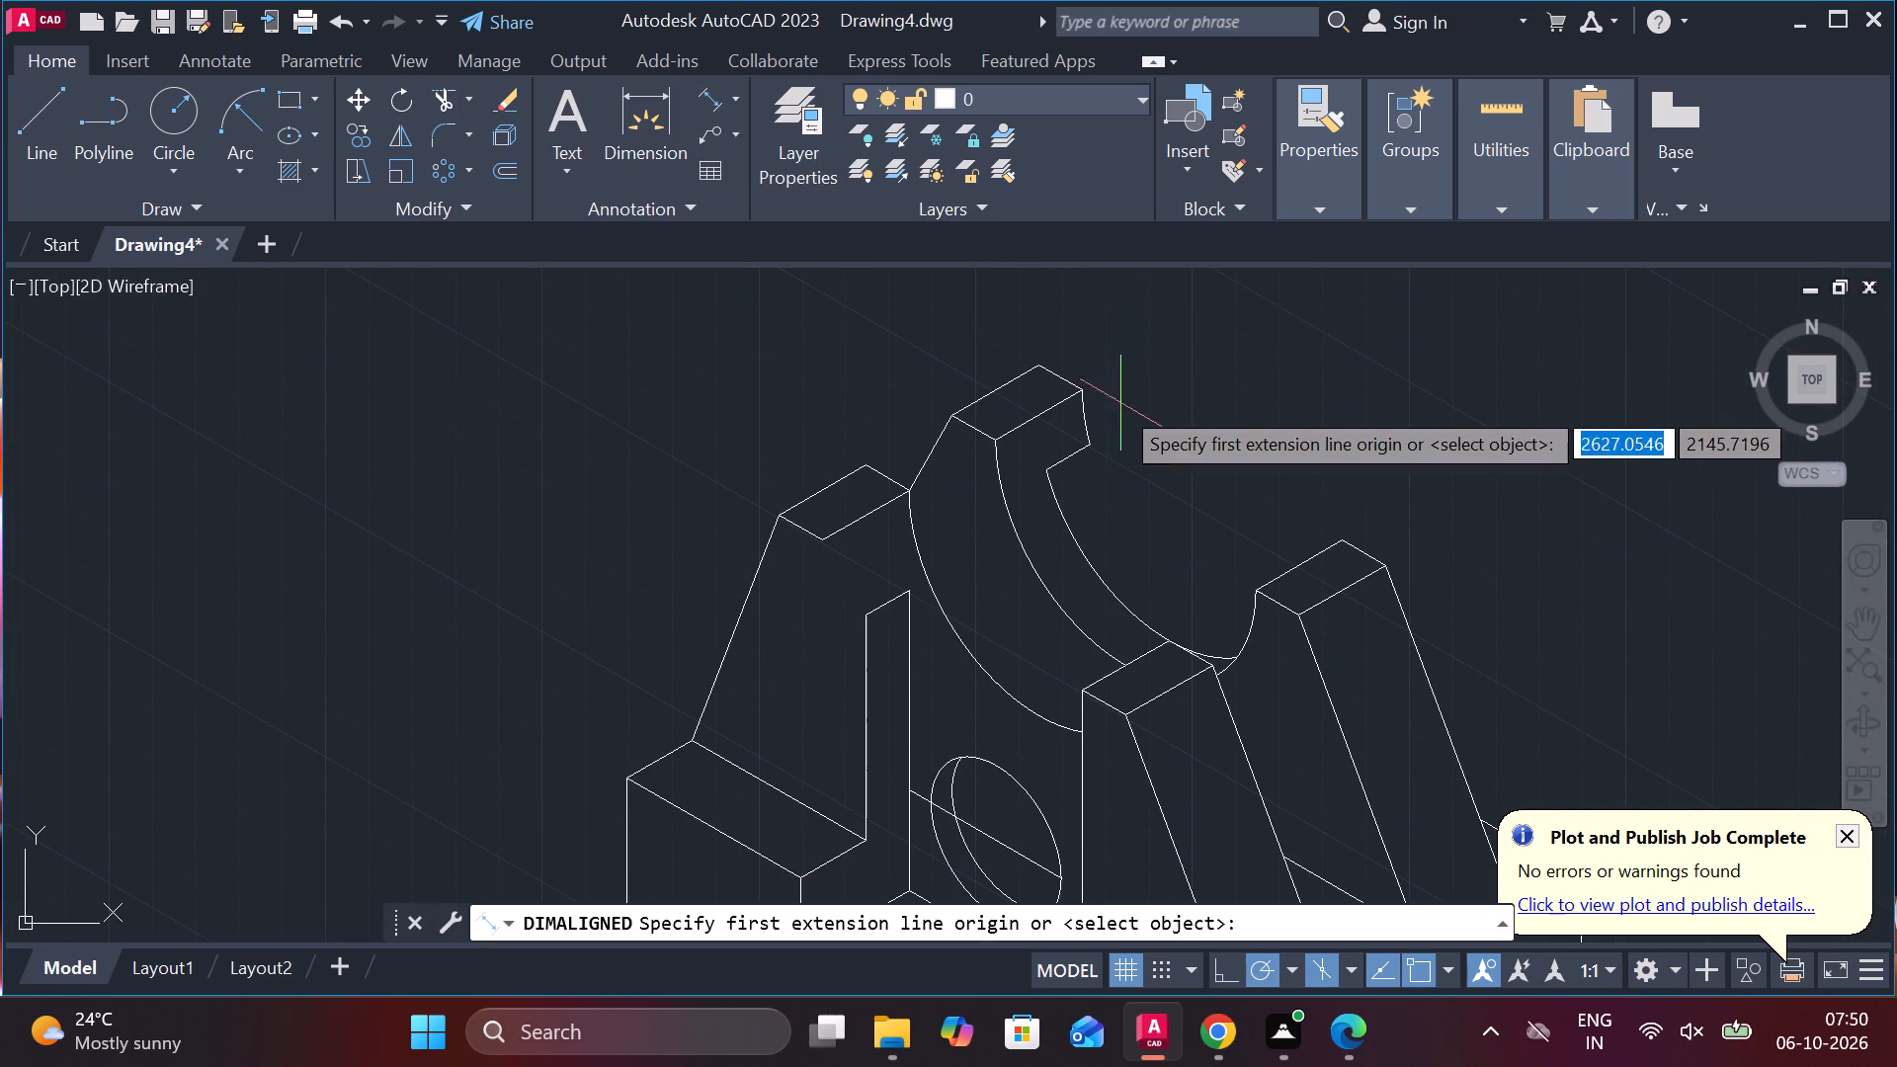
click(1046, 367)
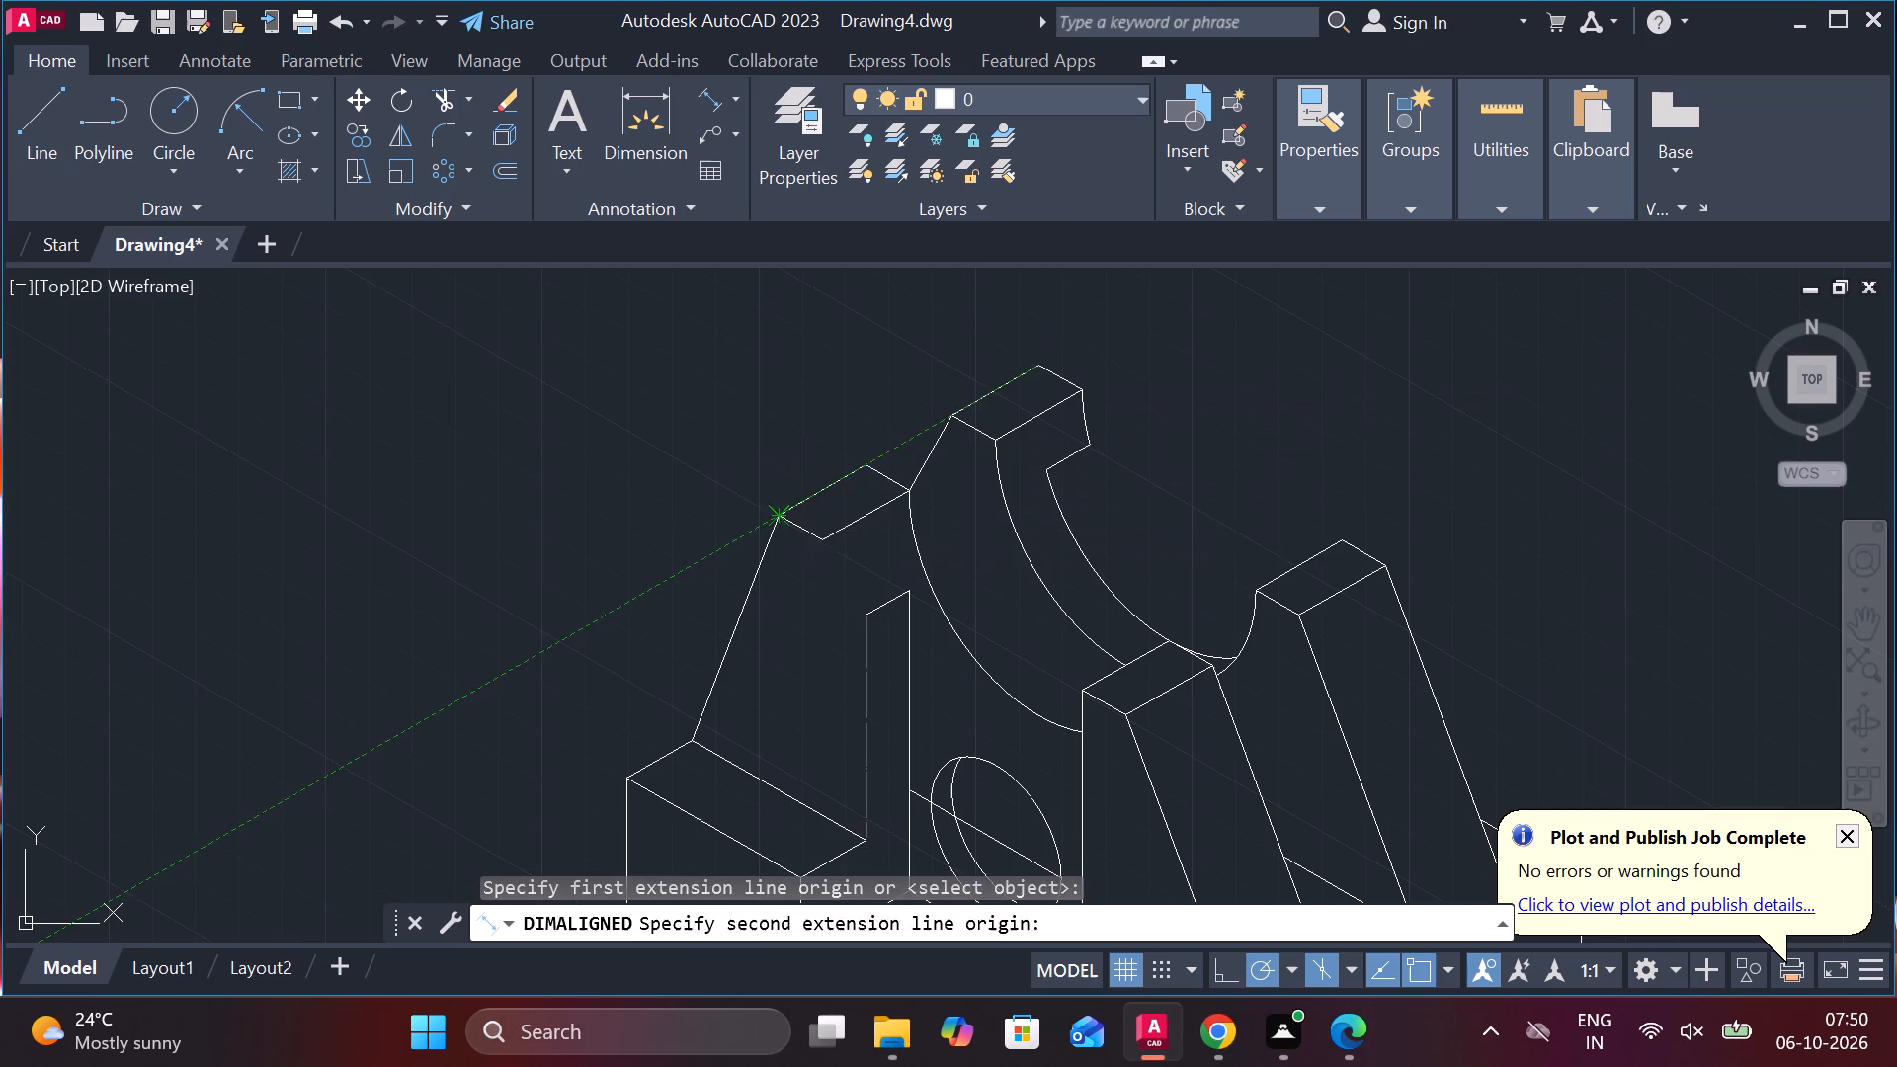
click(782, 510)
click(713, 394)
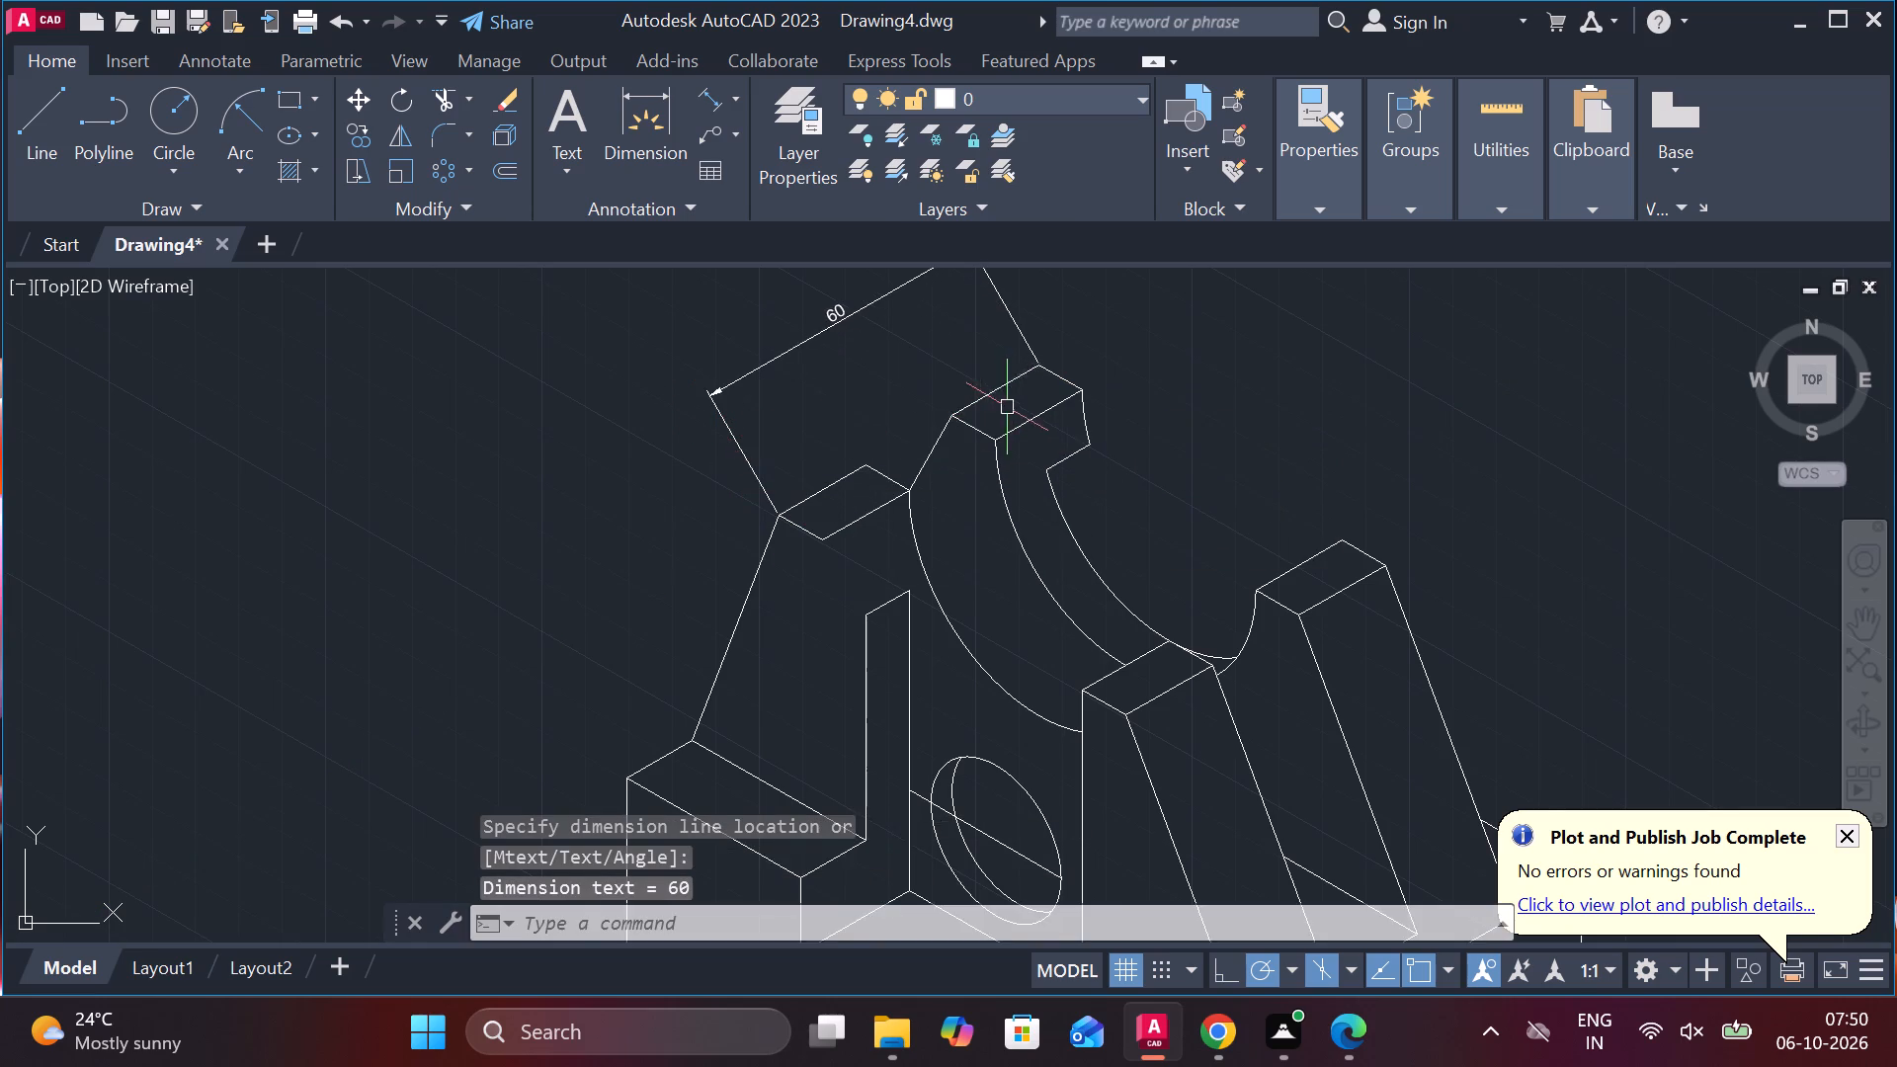
Add an aligned dimension between the outer top corners of the rear-left wall and the rear-right rib, offset outside the part.
scroll(1007, 407, down, 1)
key(space)
middle_drag(1131, 395, 1058, 424)
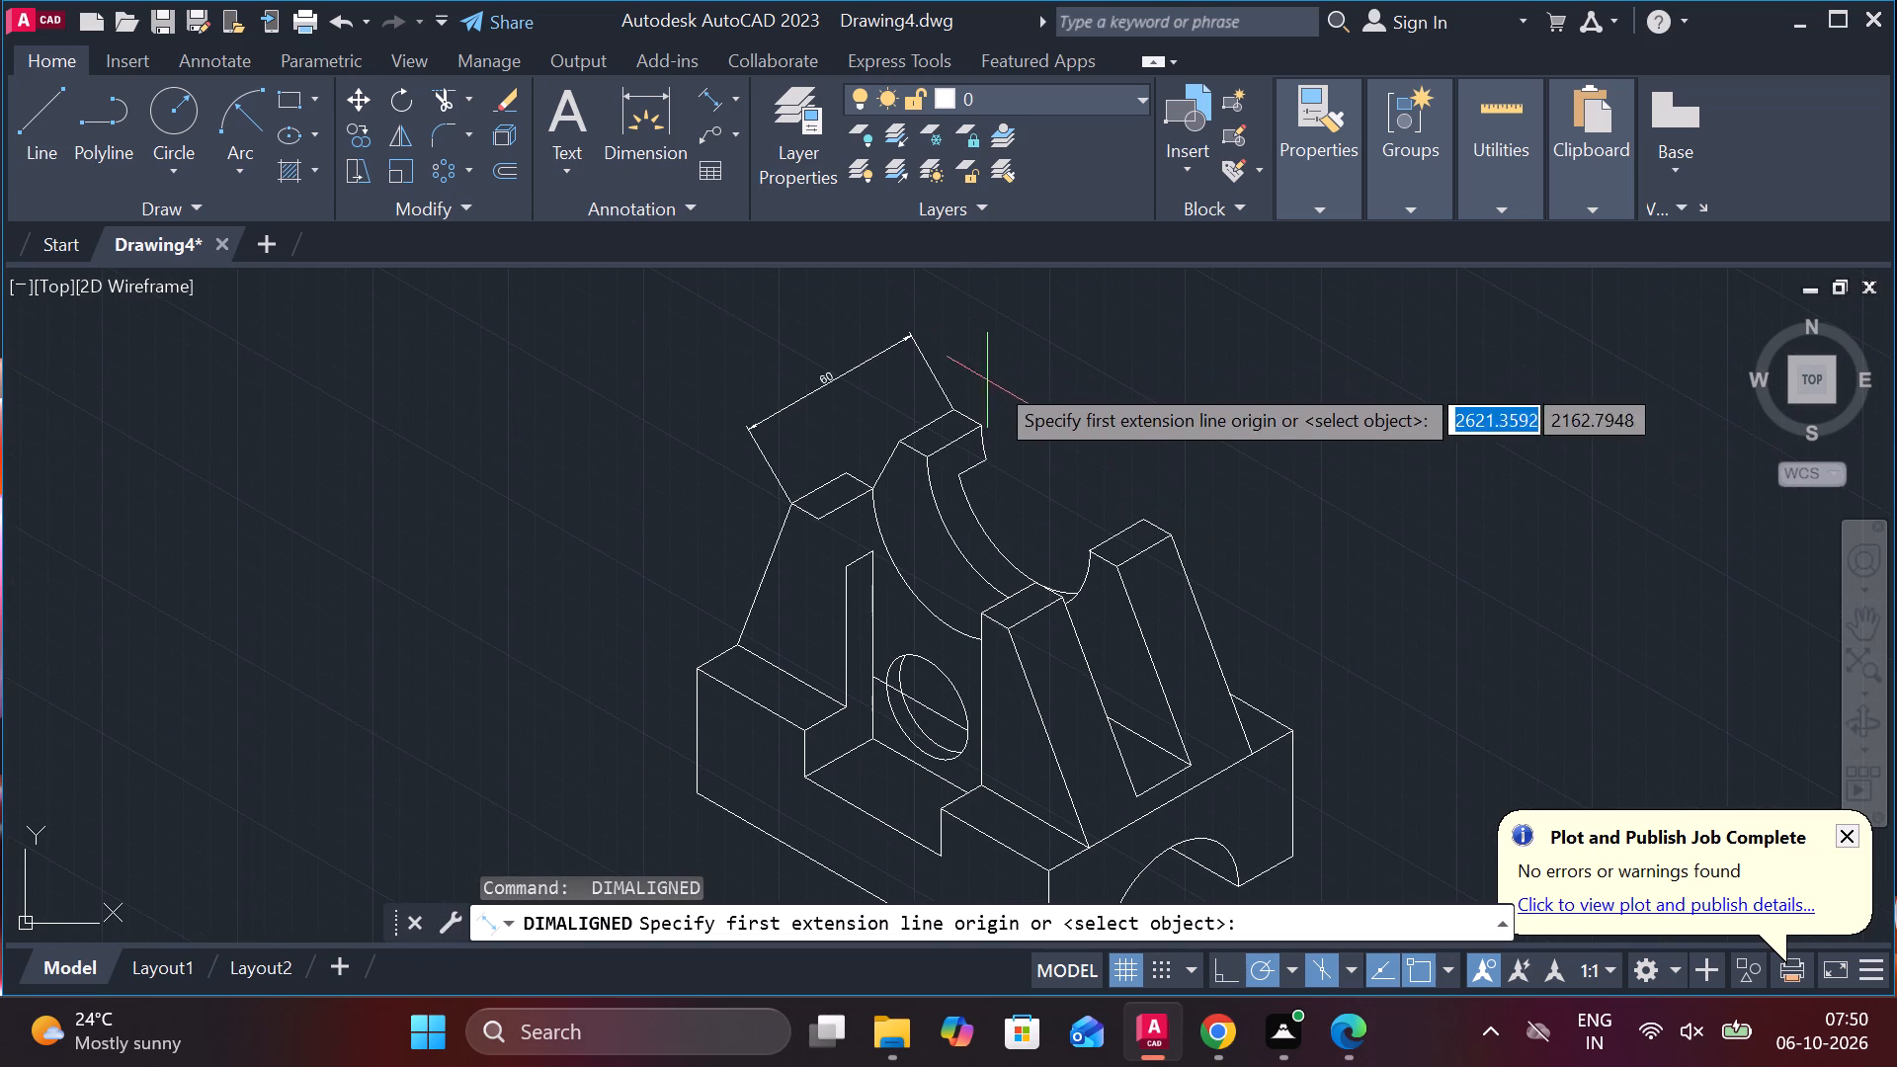
click(951, 416)
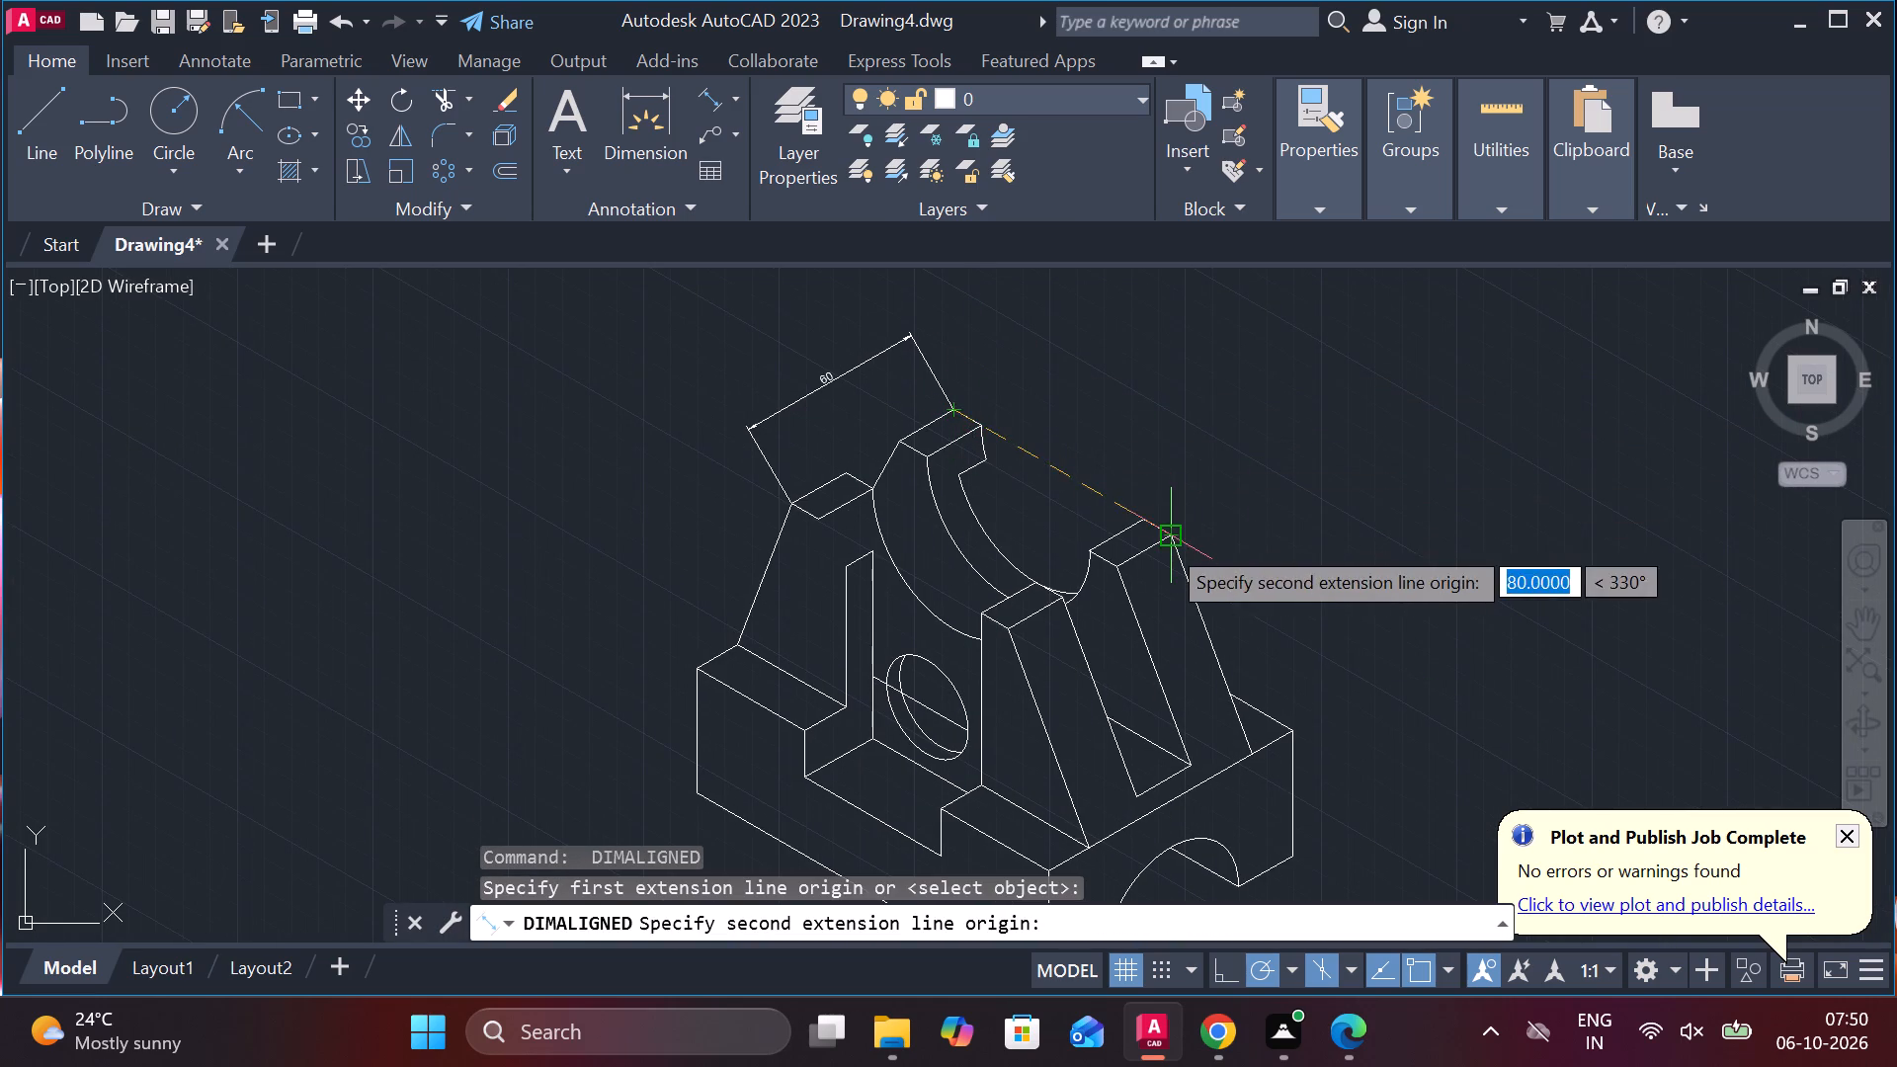
click(1165, 542)
click(1249, 423)
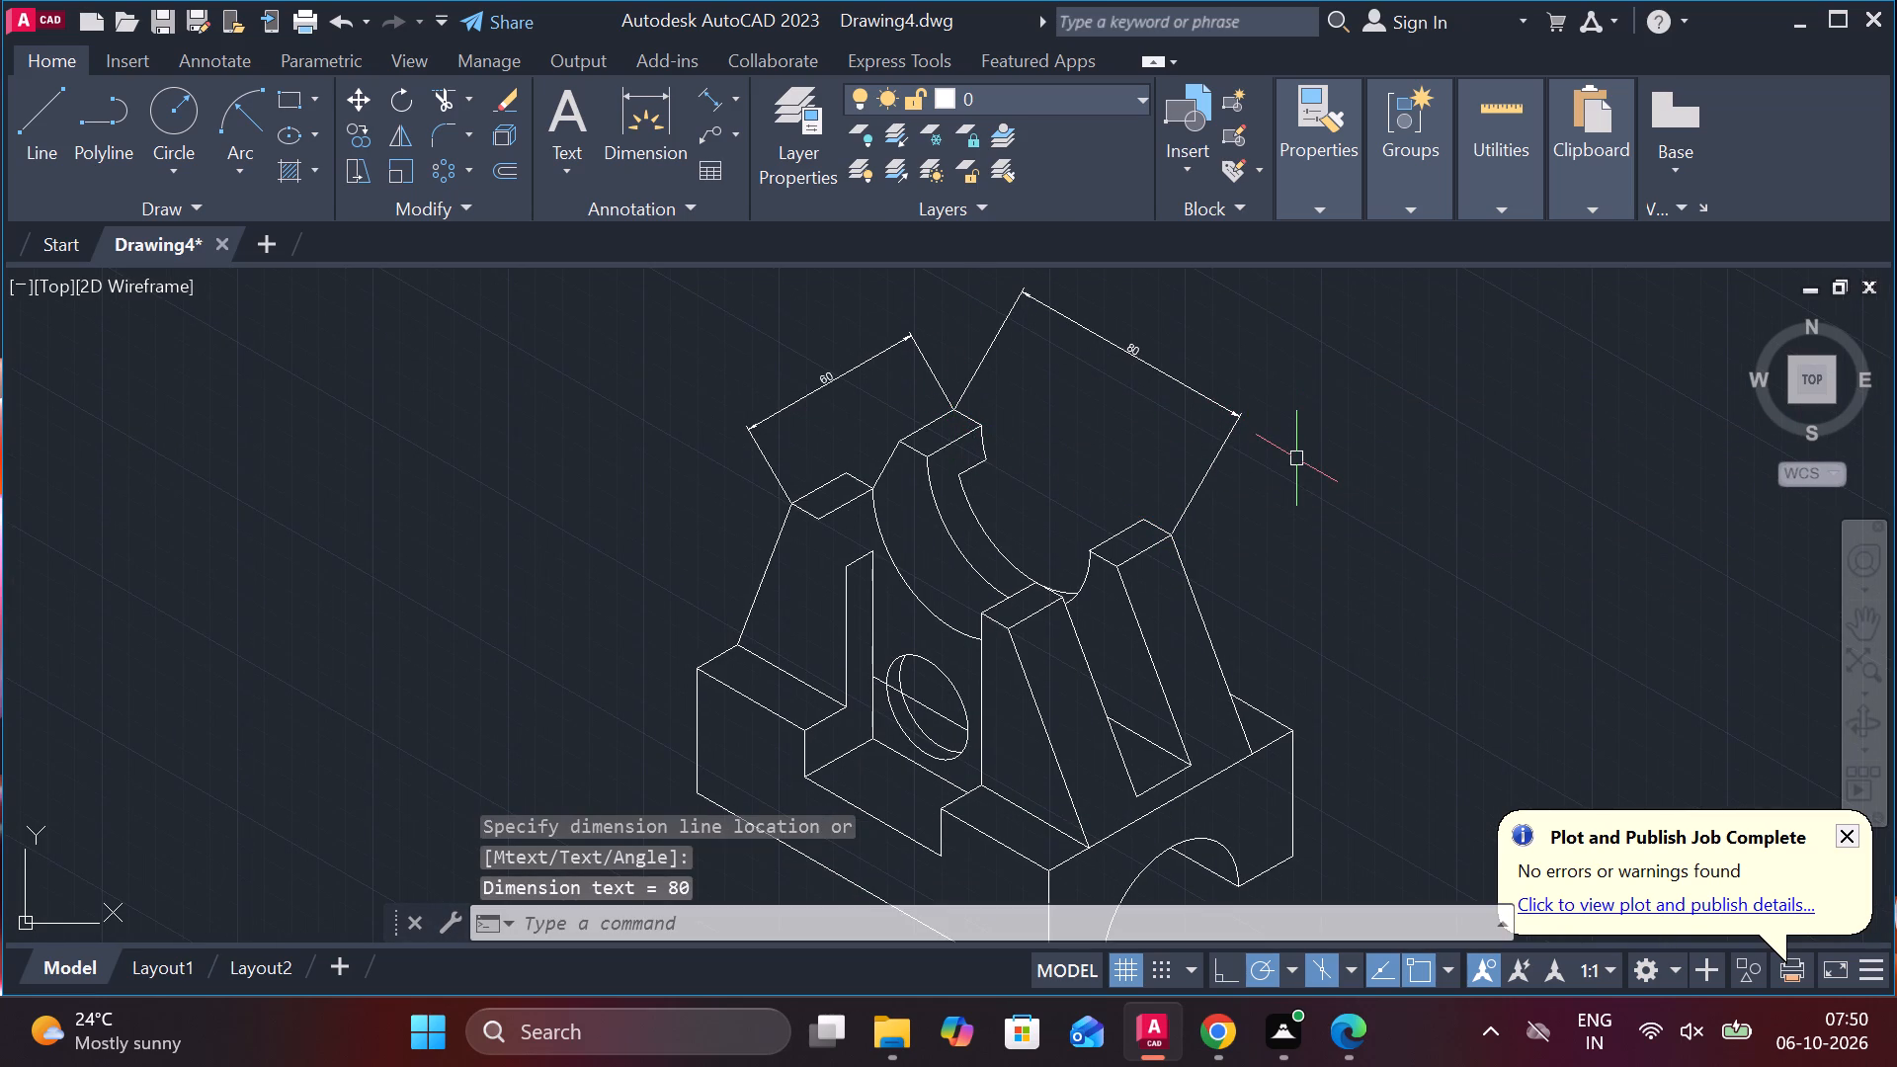
Add an aligned dimension across the rear-right rib's top face, between the midpoints of its two long edges.
middle_drag(1309, 511, 1191, 446)
key(space)
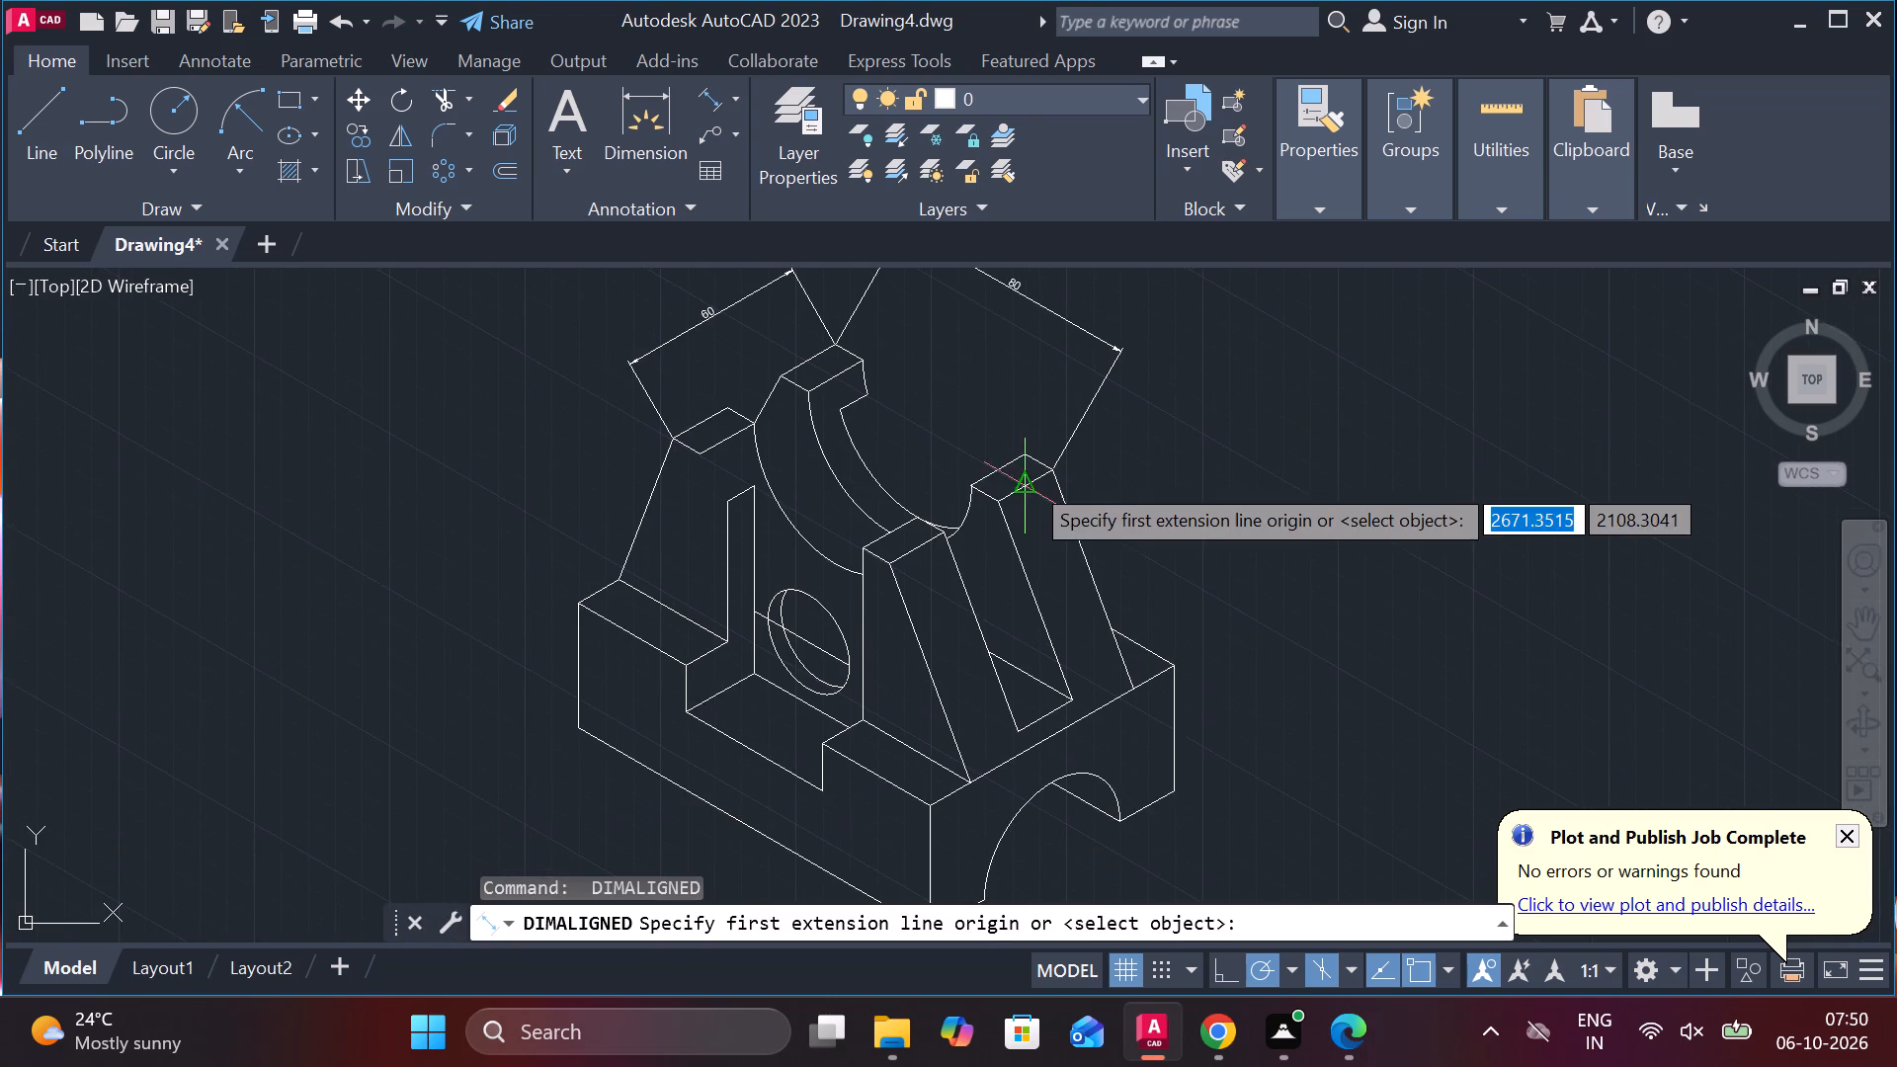
scroll(1016, 480, up, 2)
click(968, 446)
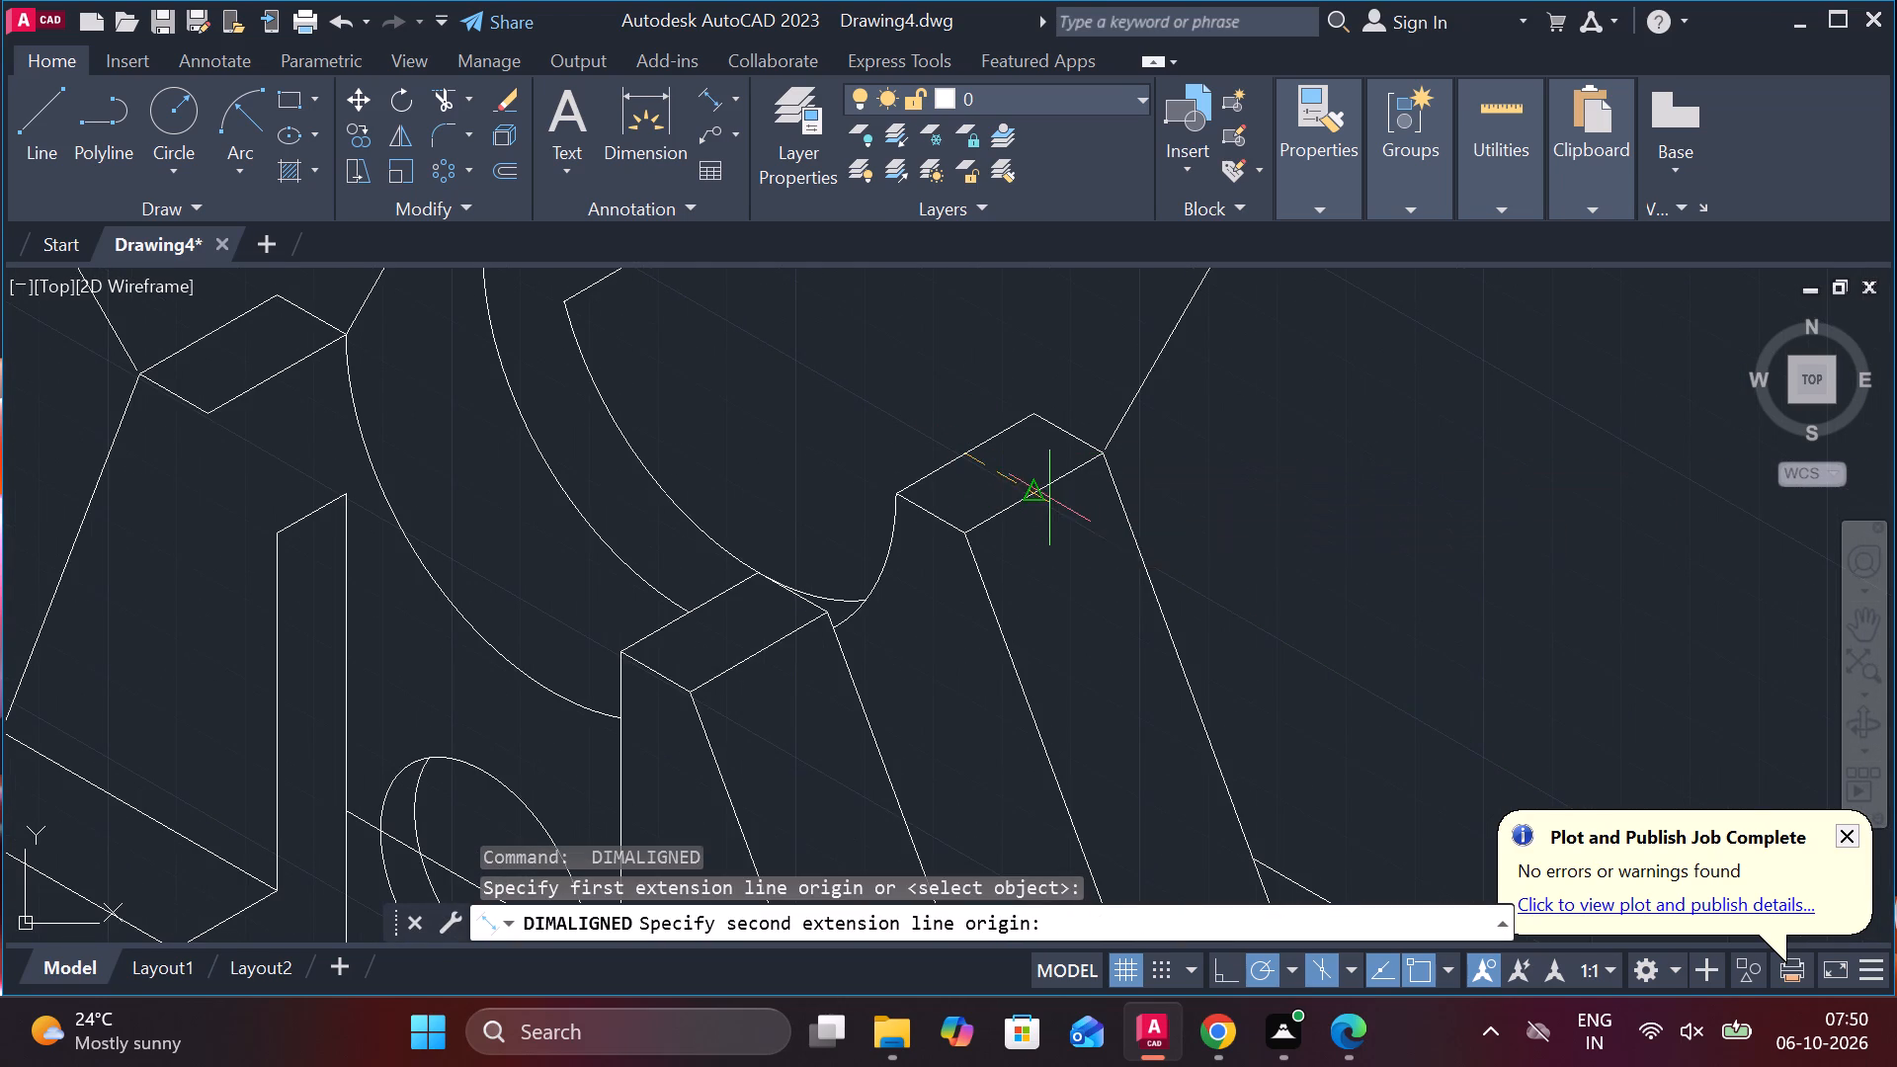
click(1046, 498)
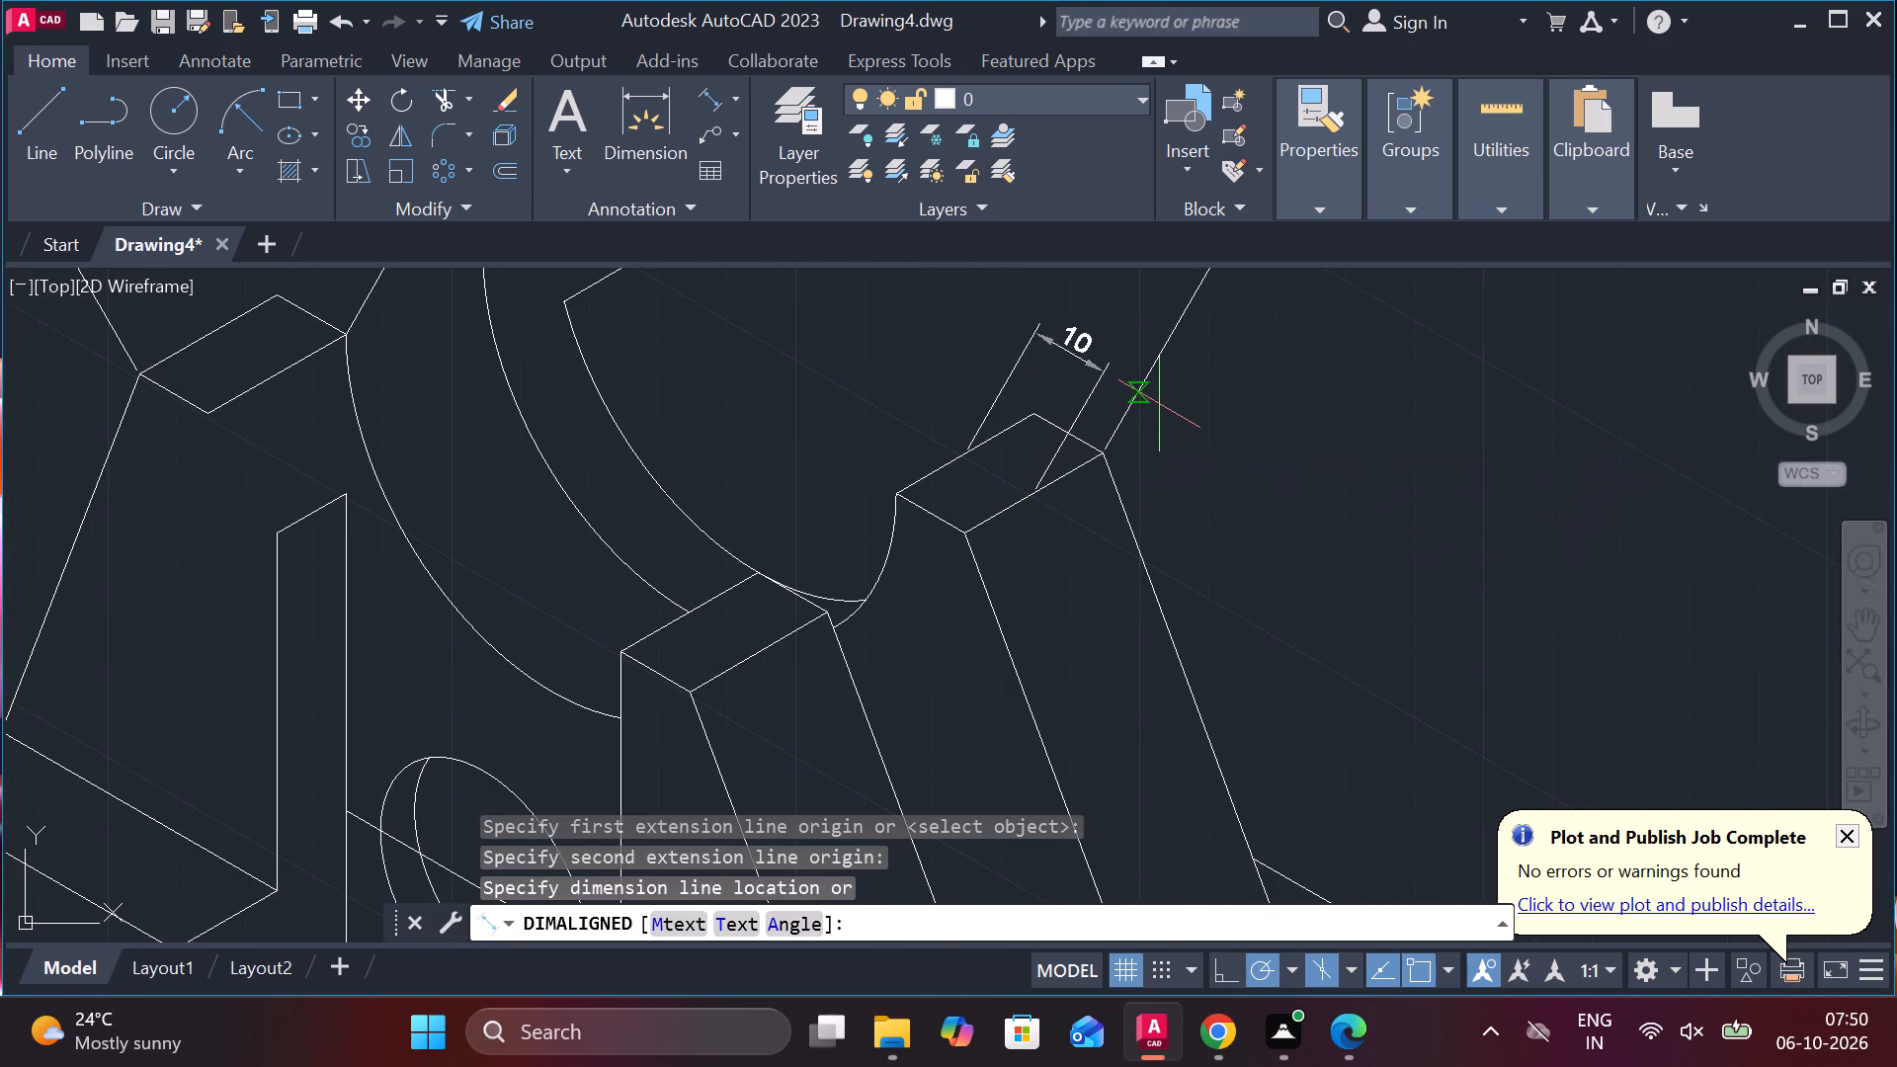
click(1097, 521)
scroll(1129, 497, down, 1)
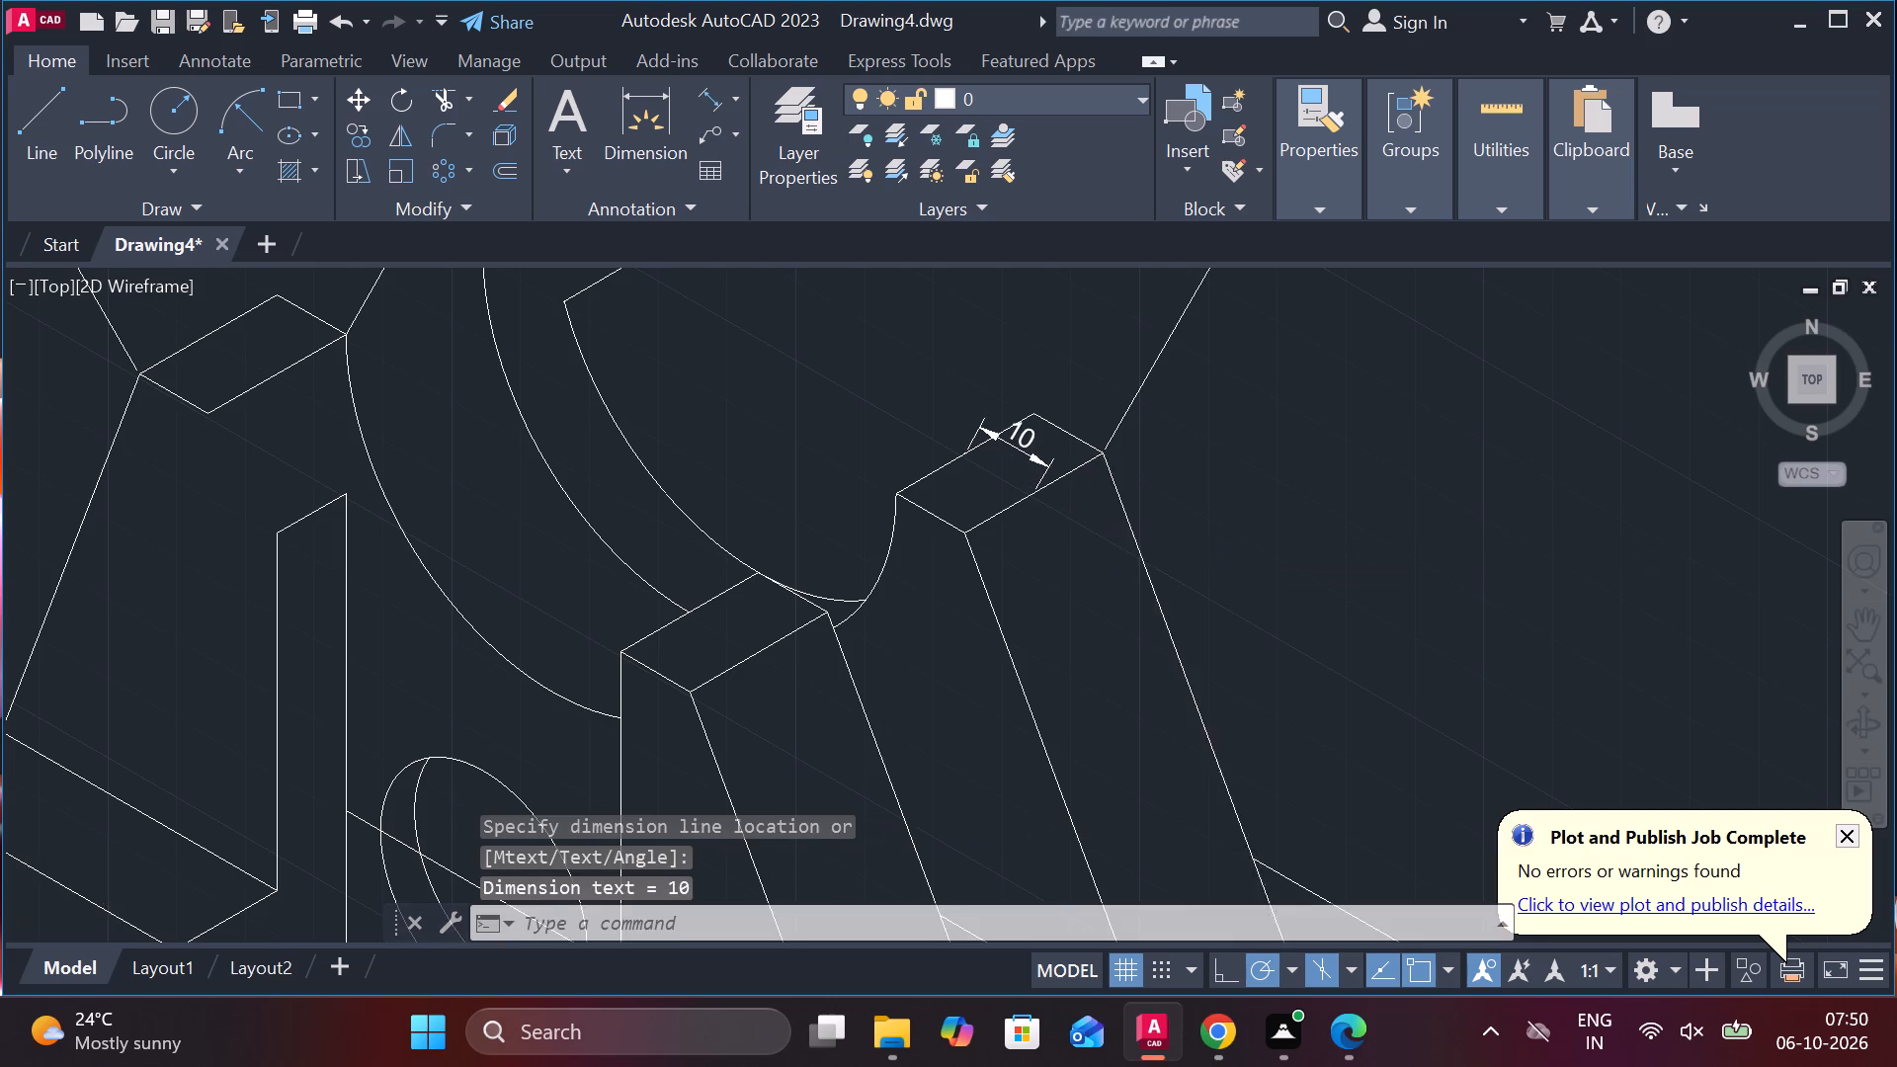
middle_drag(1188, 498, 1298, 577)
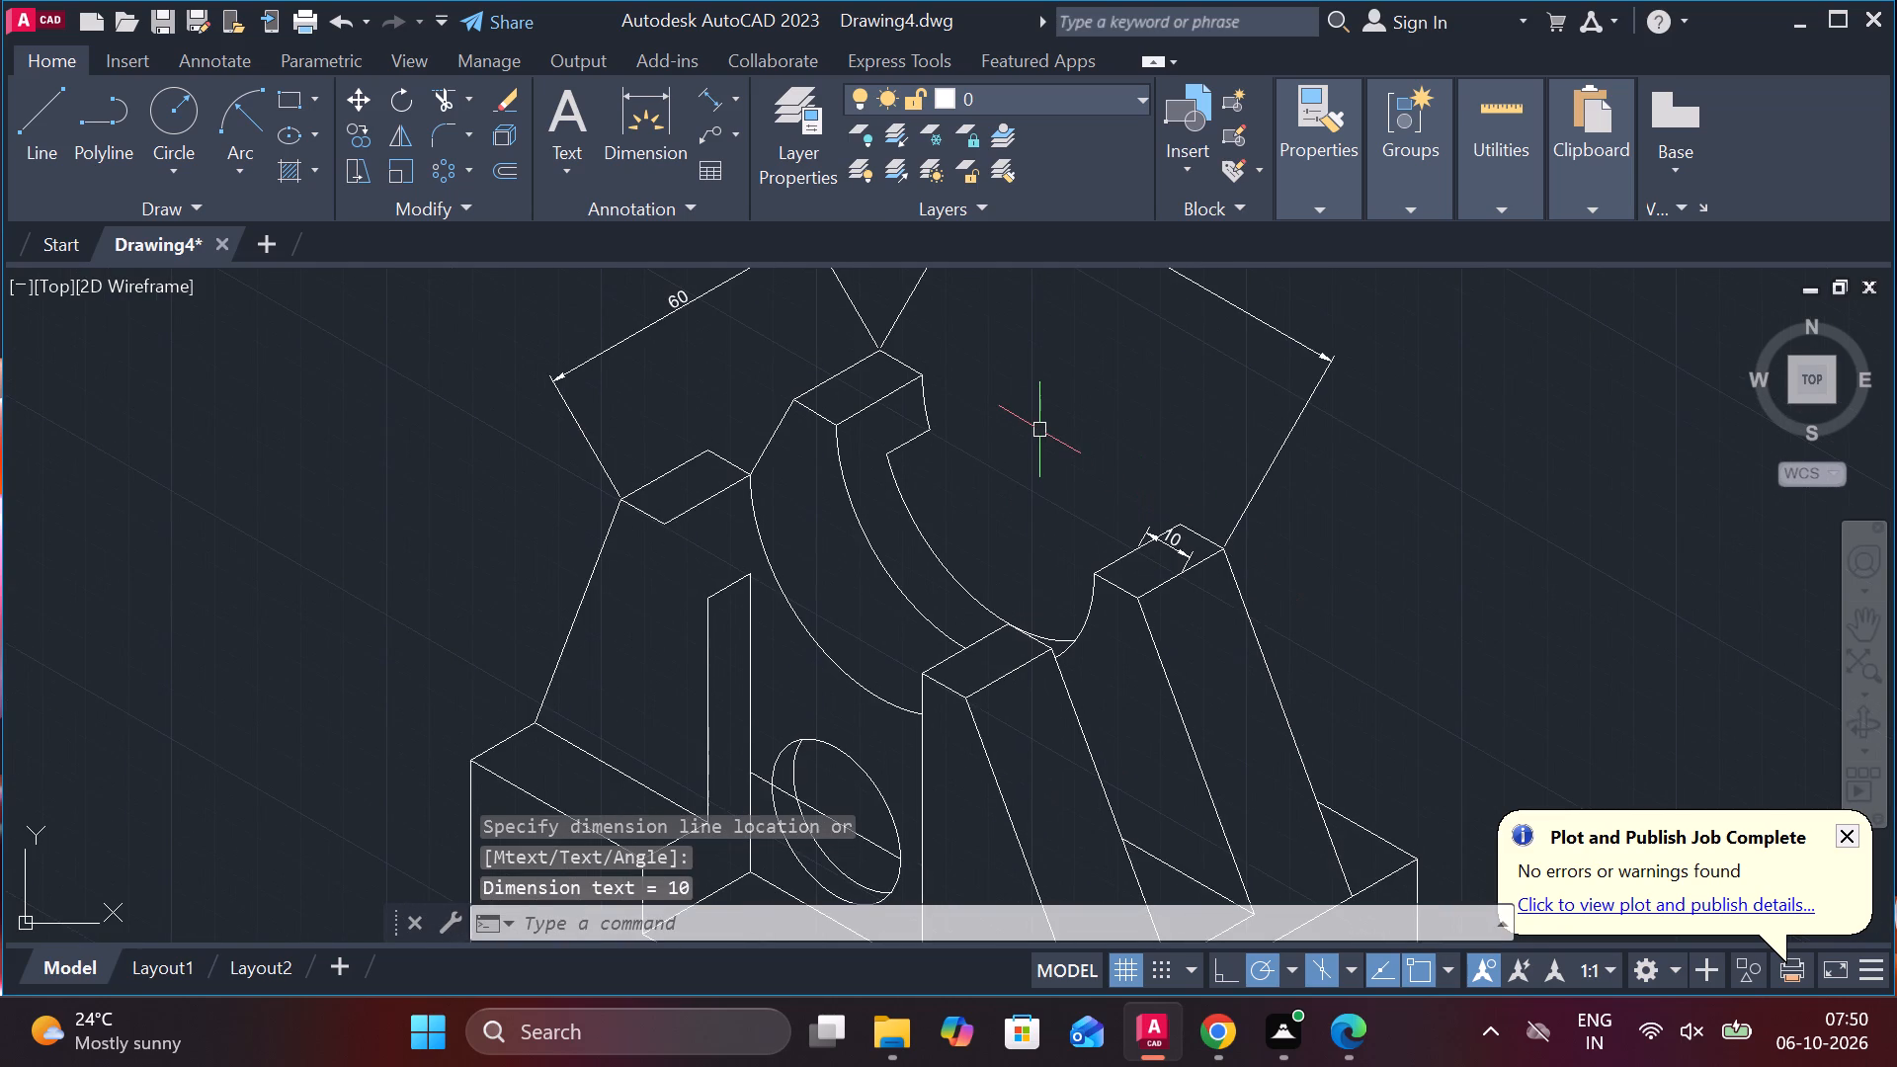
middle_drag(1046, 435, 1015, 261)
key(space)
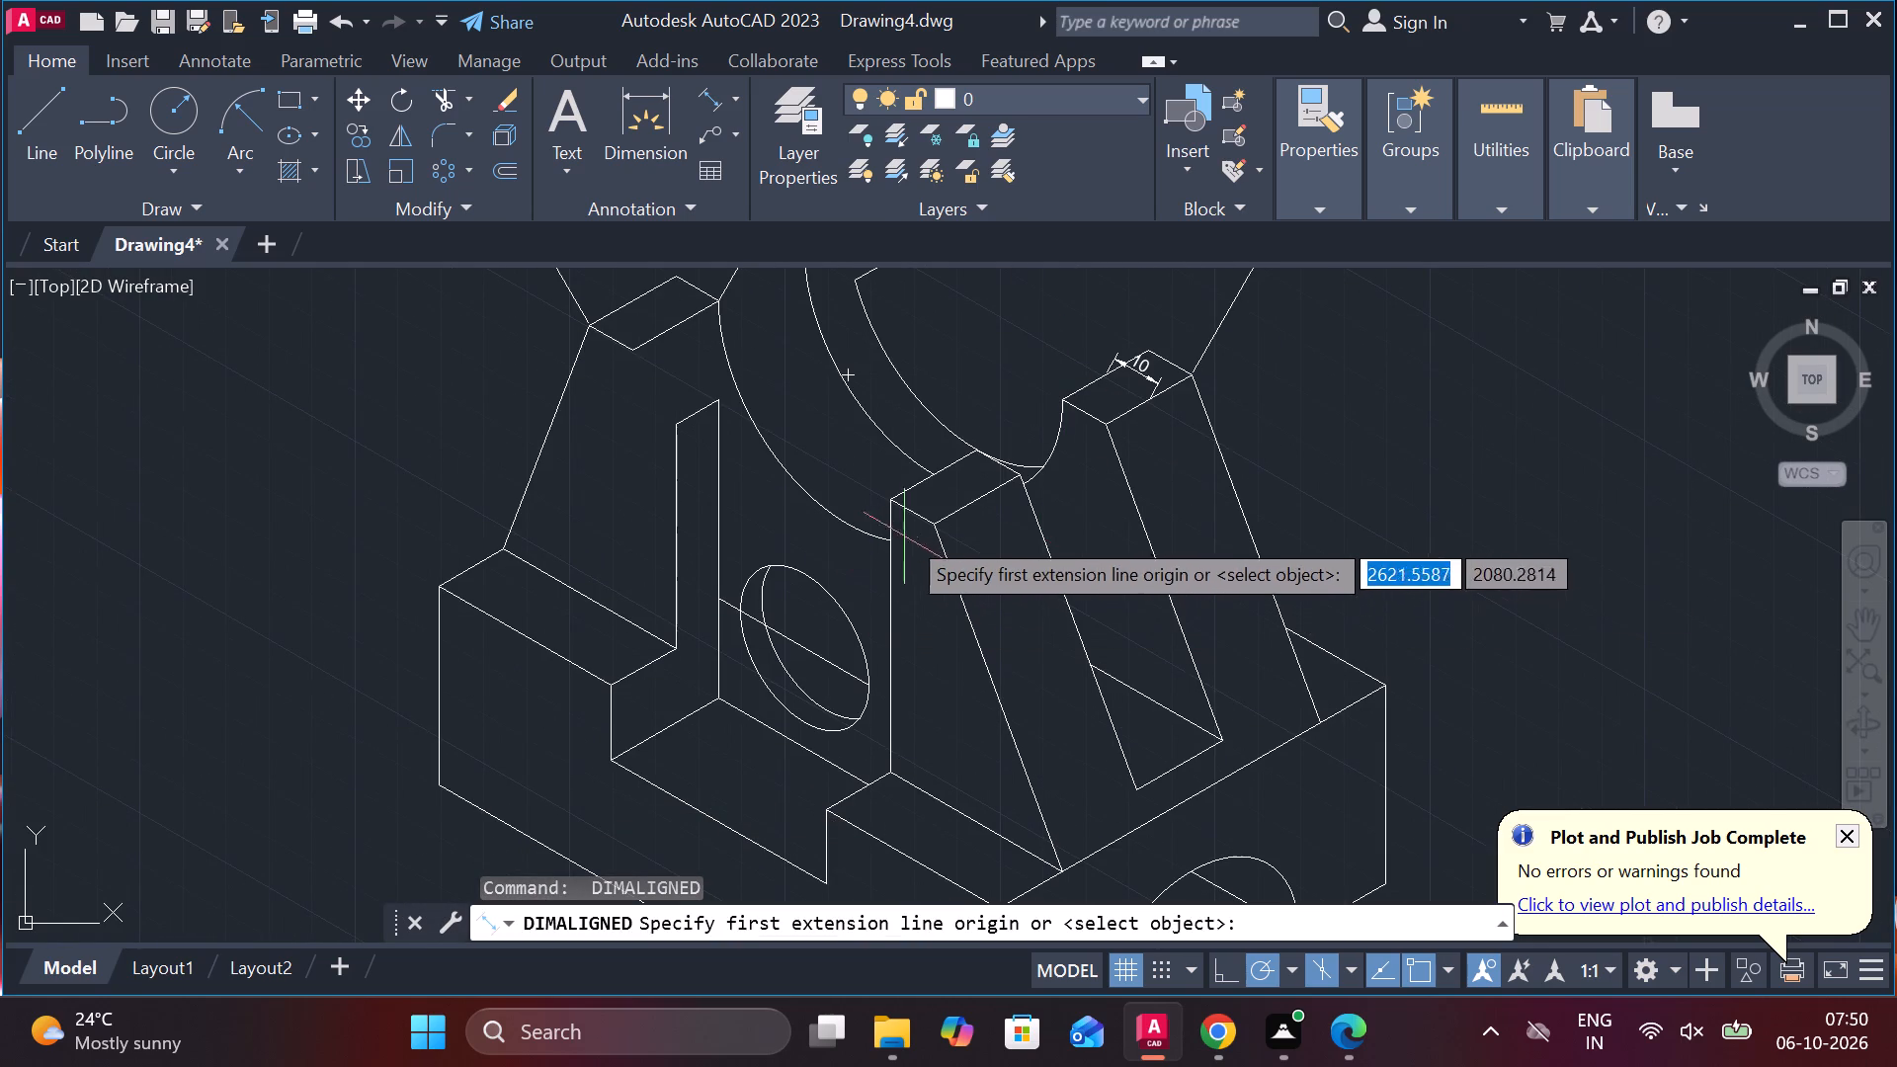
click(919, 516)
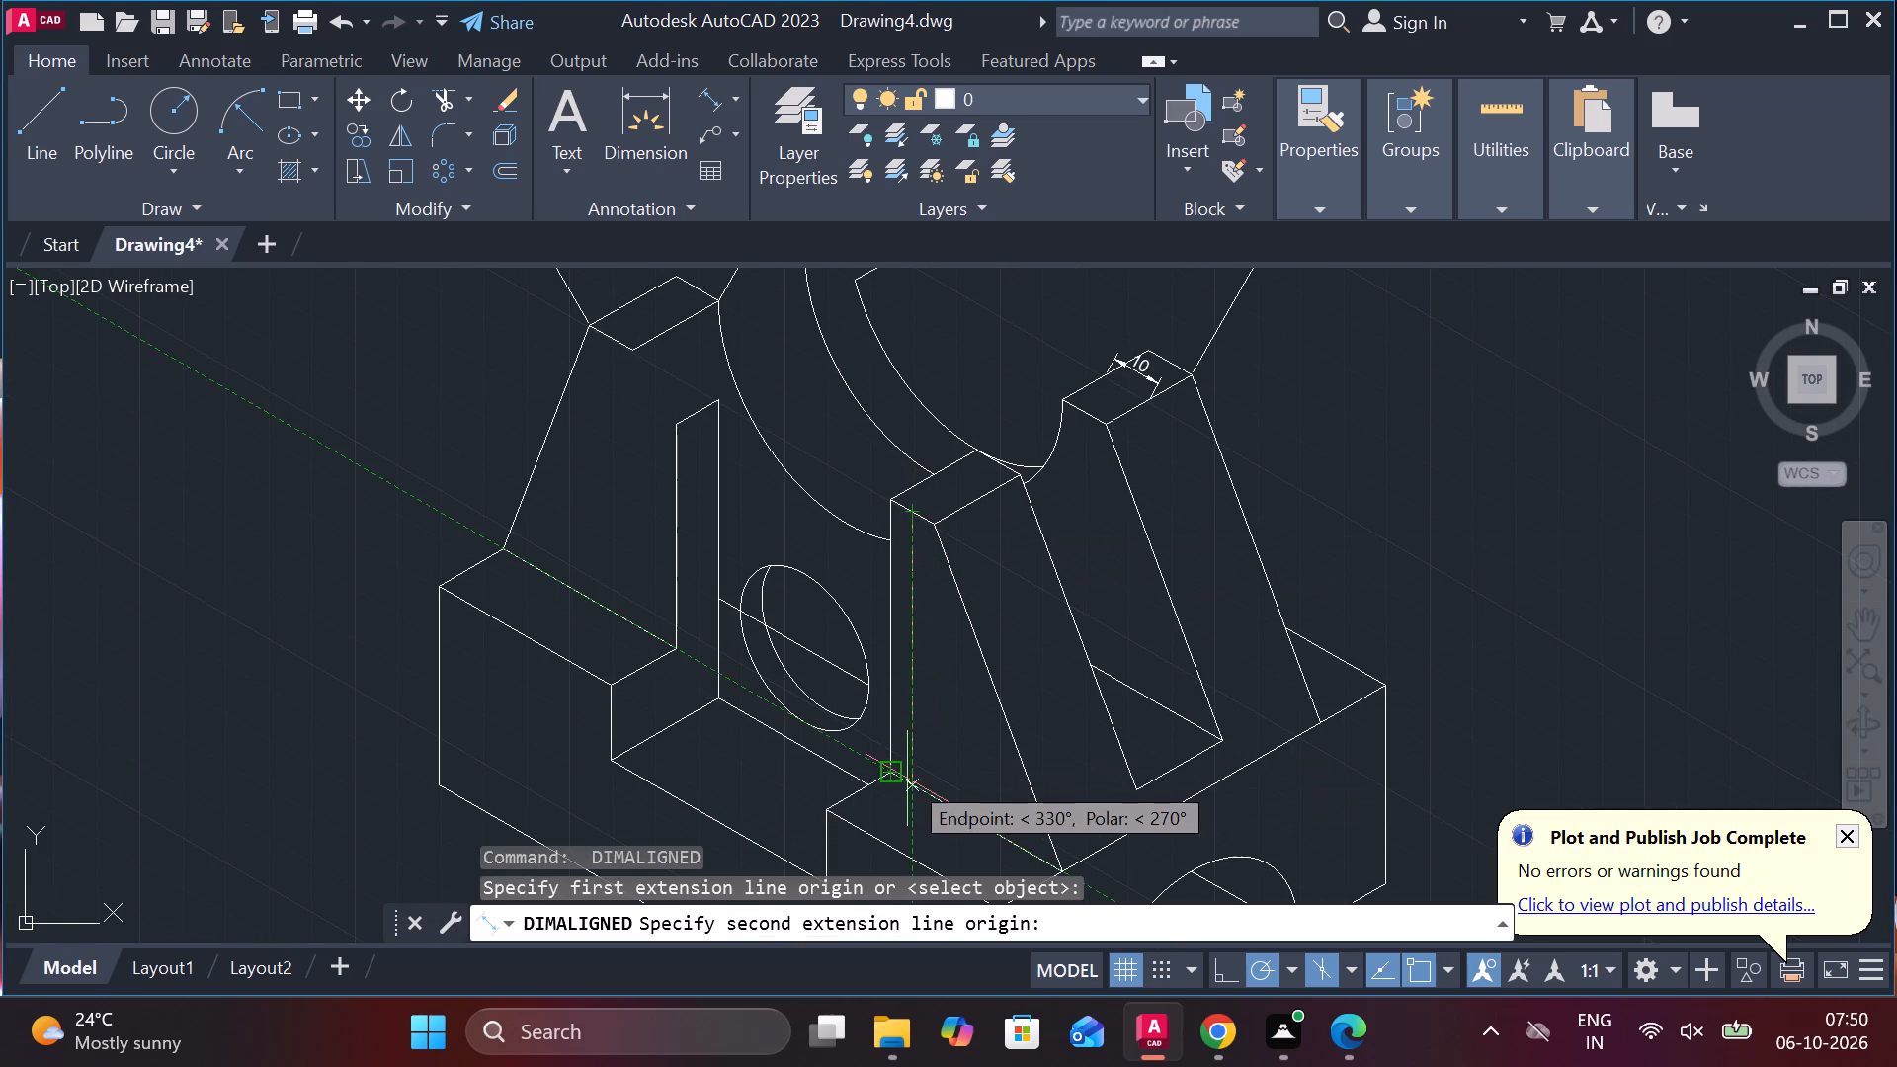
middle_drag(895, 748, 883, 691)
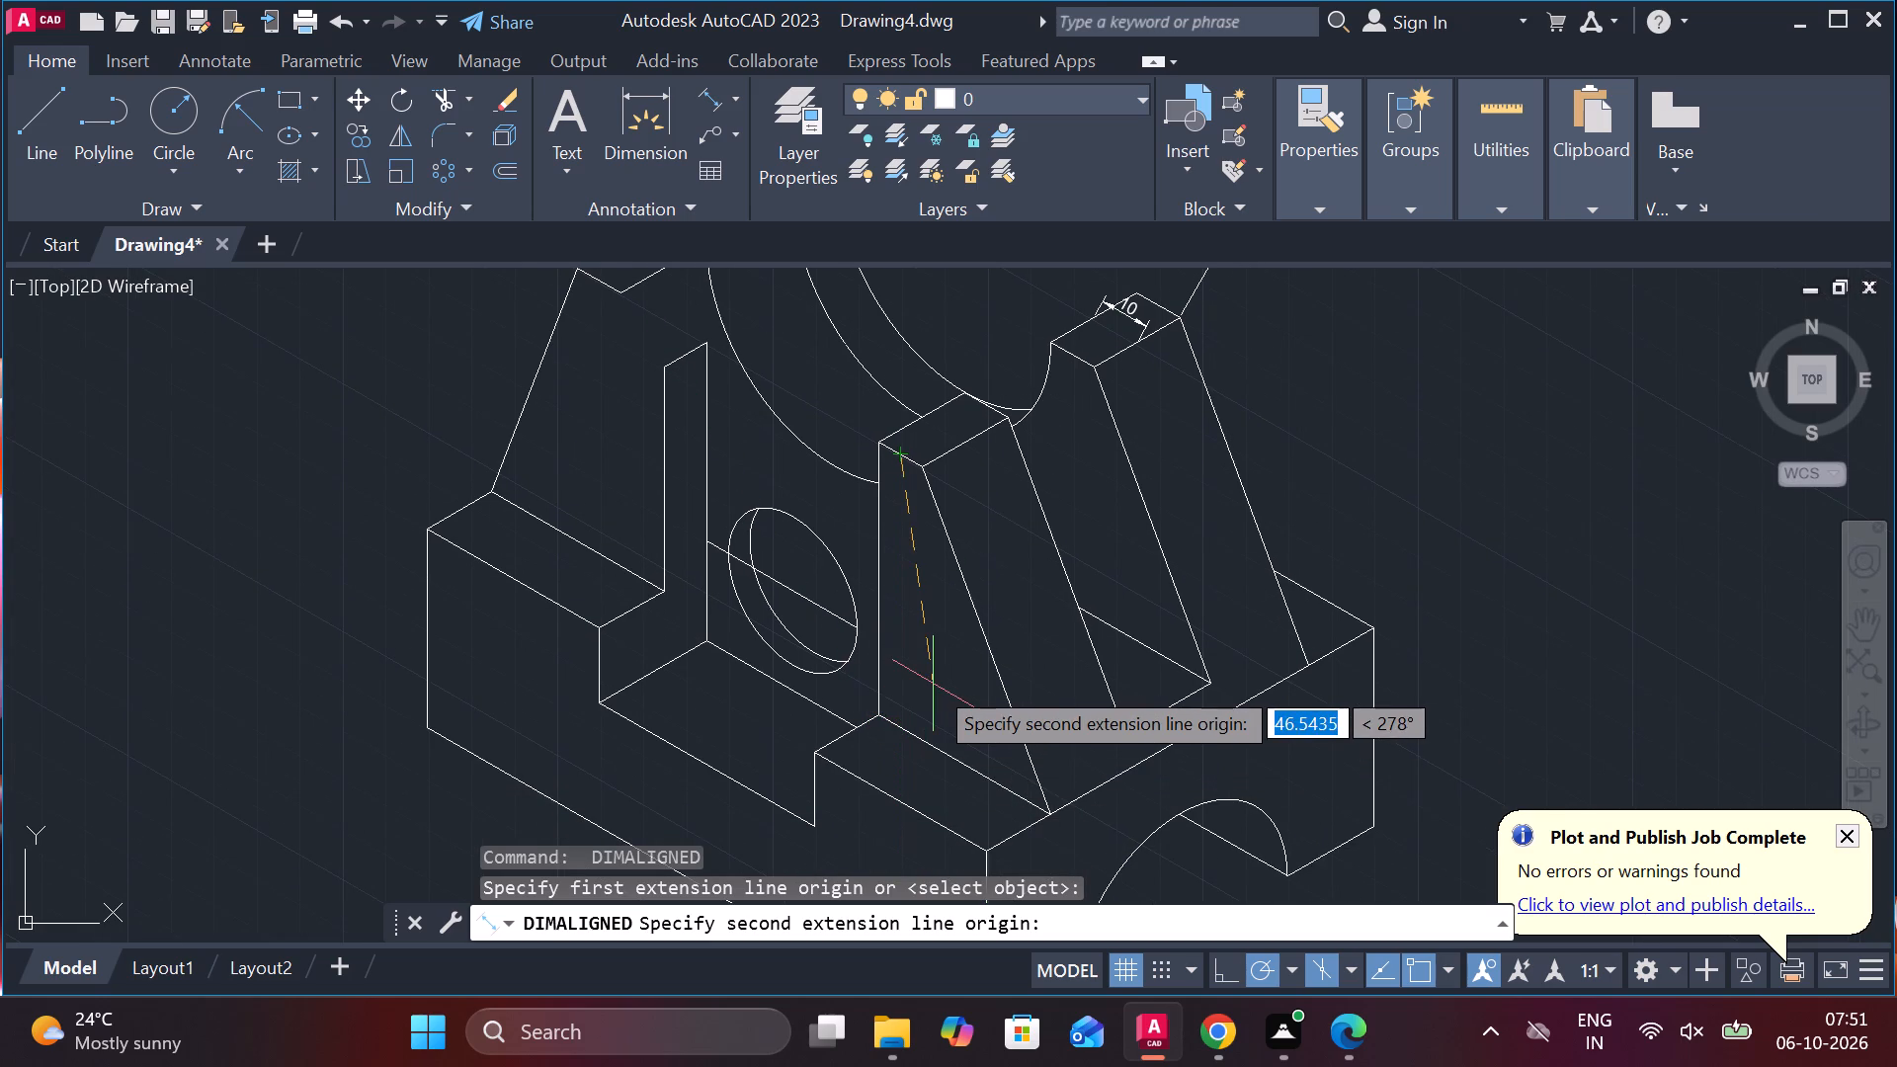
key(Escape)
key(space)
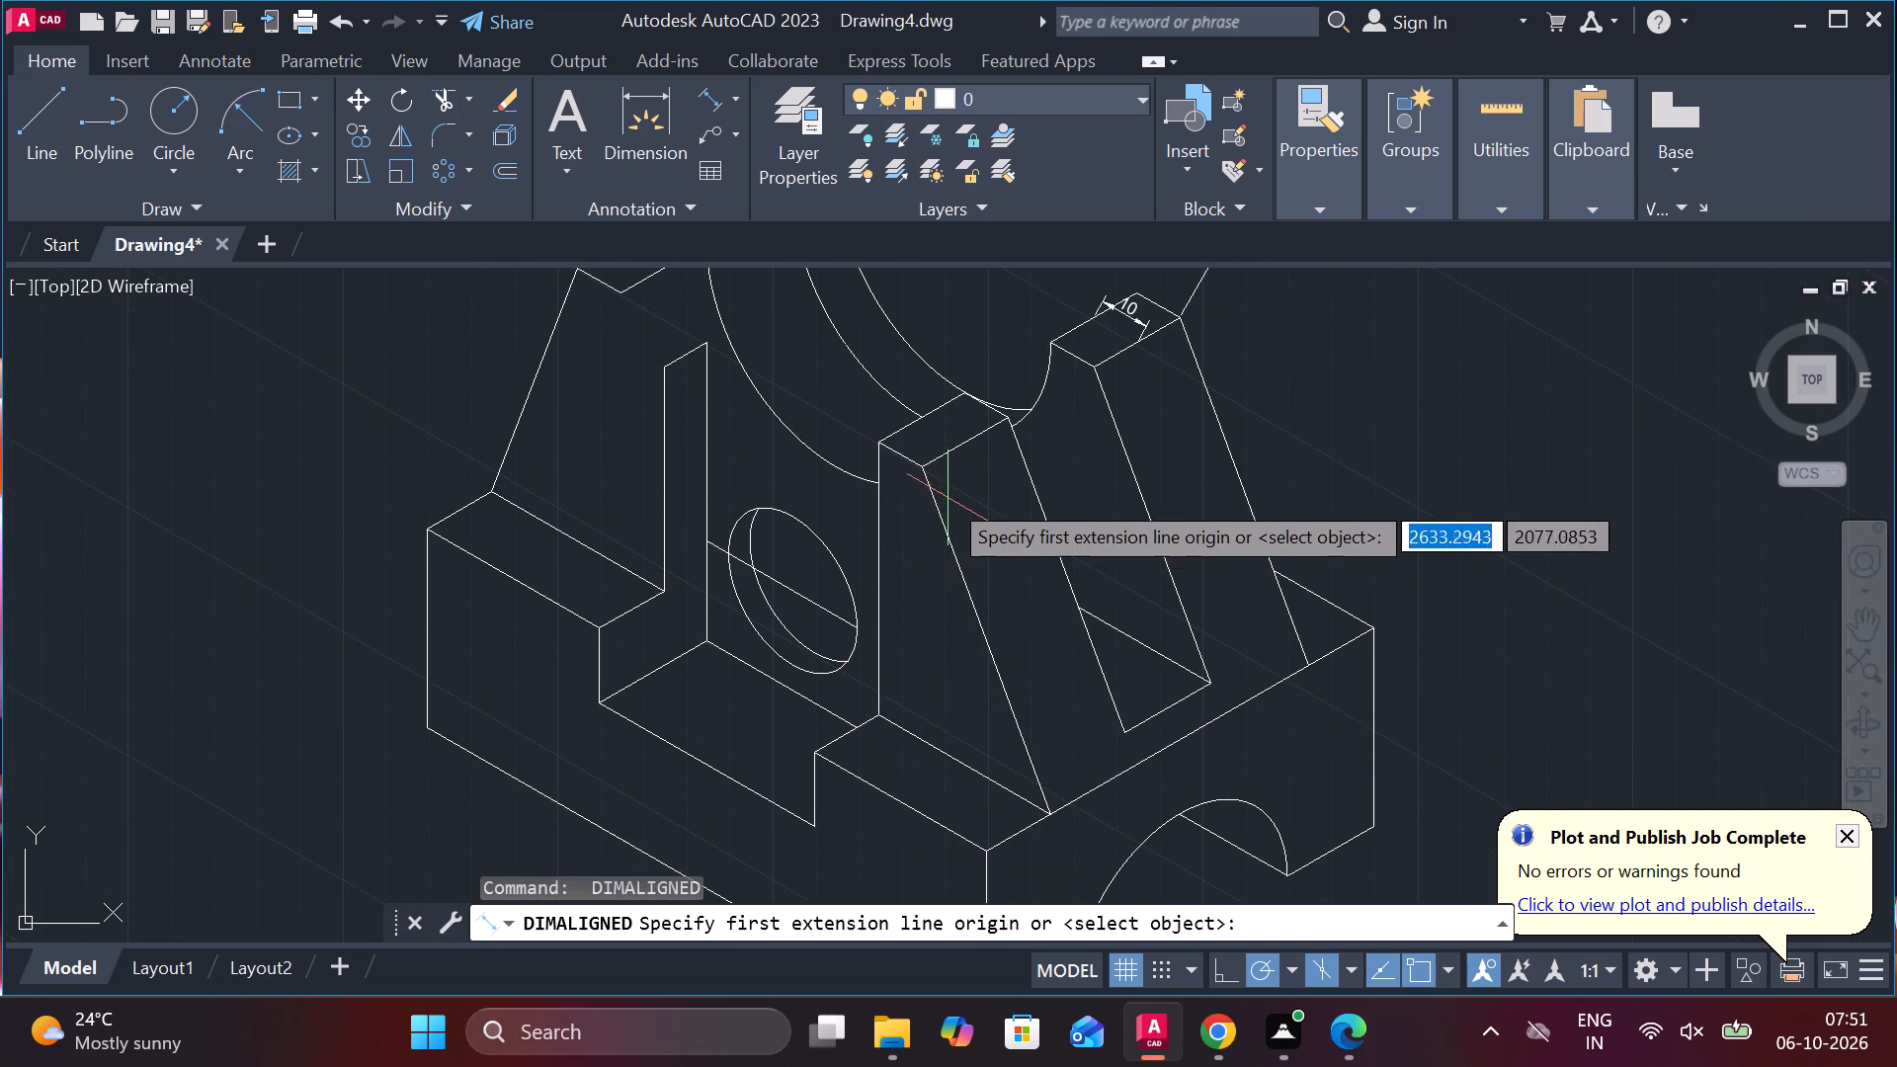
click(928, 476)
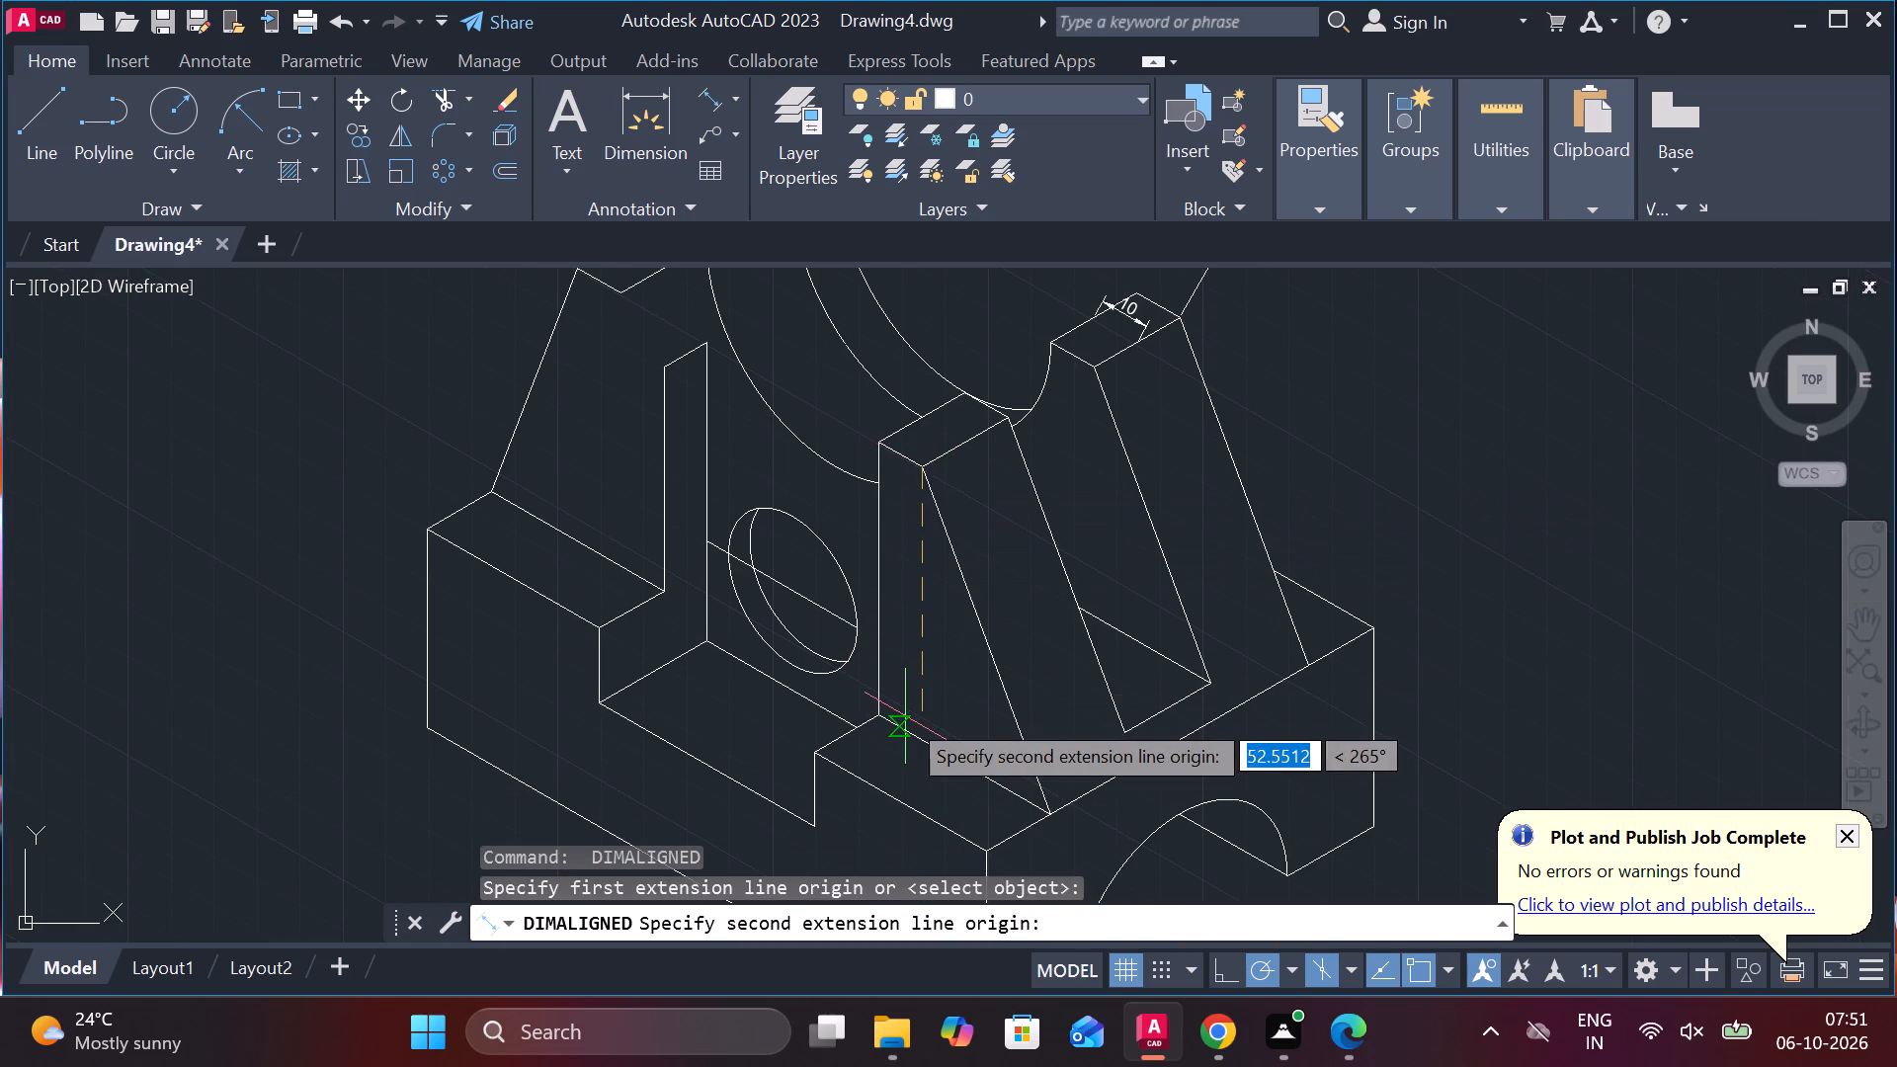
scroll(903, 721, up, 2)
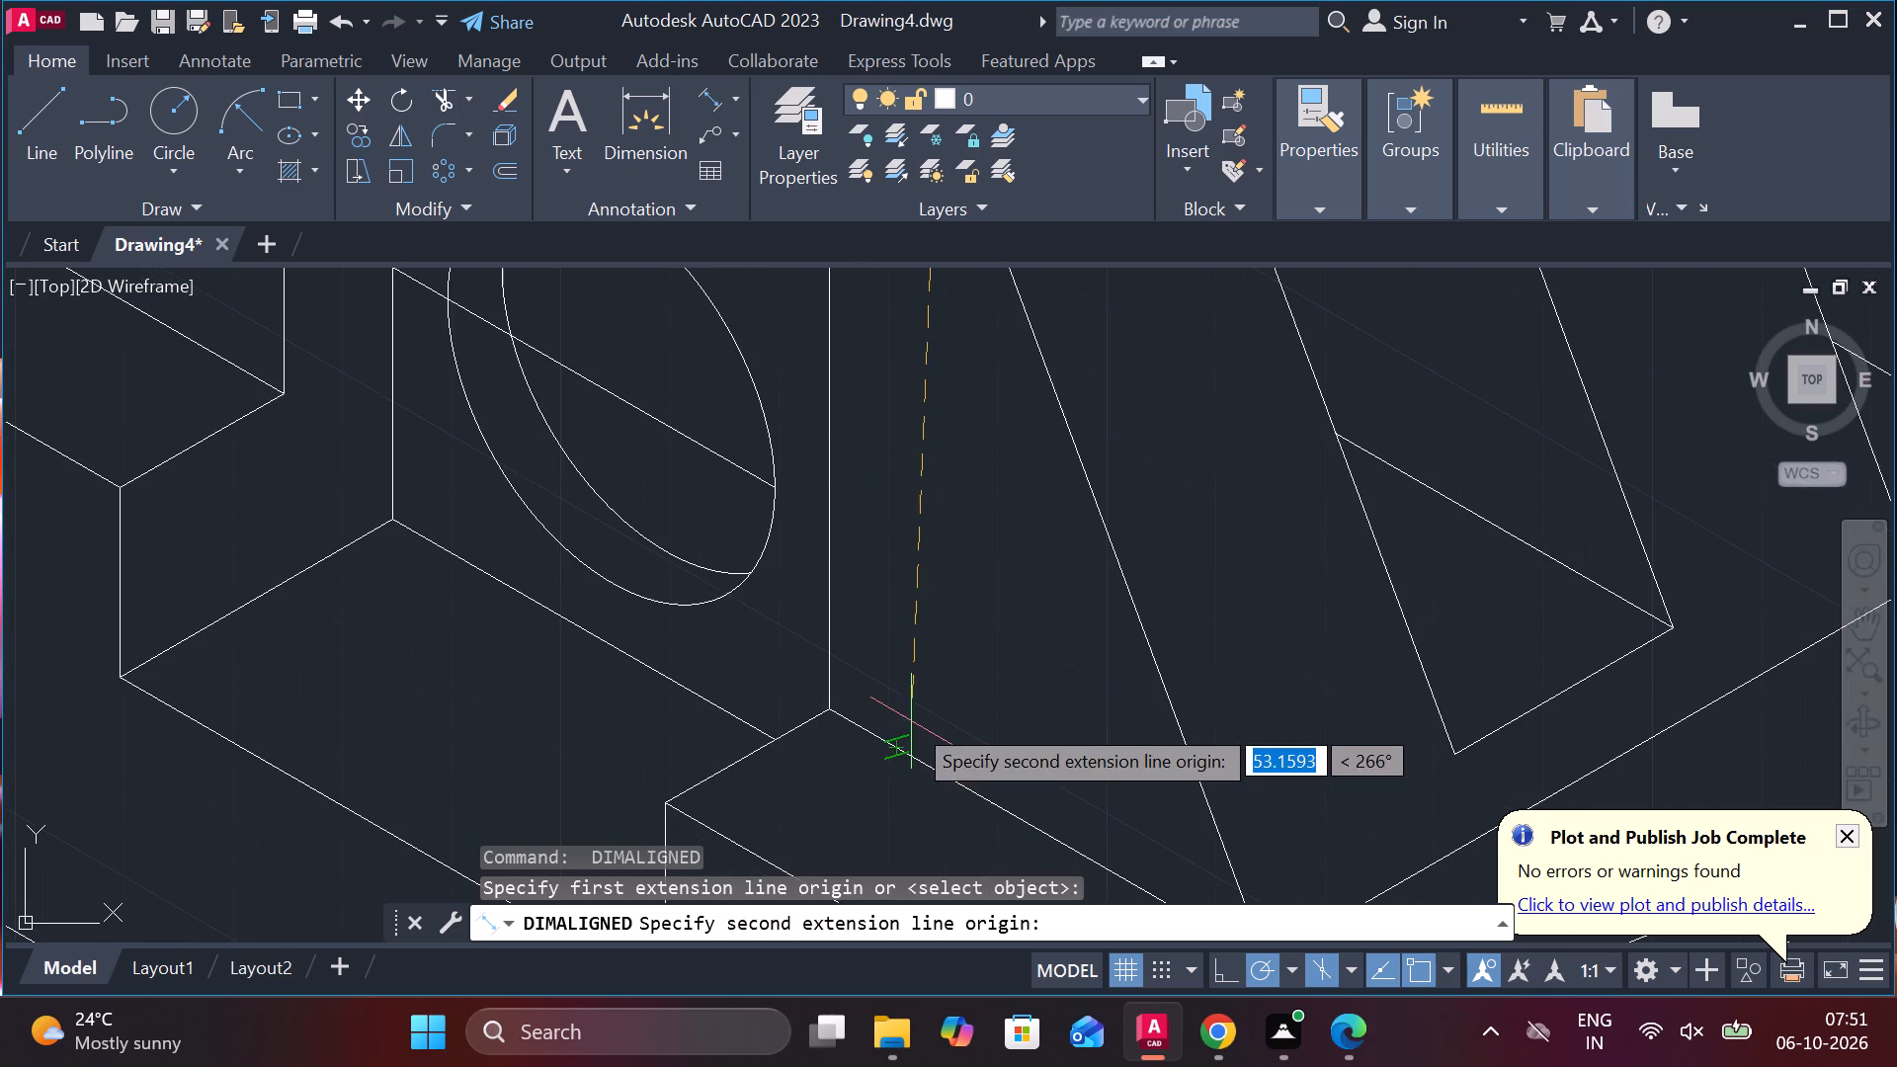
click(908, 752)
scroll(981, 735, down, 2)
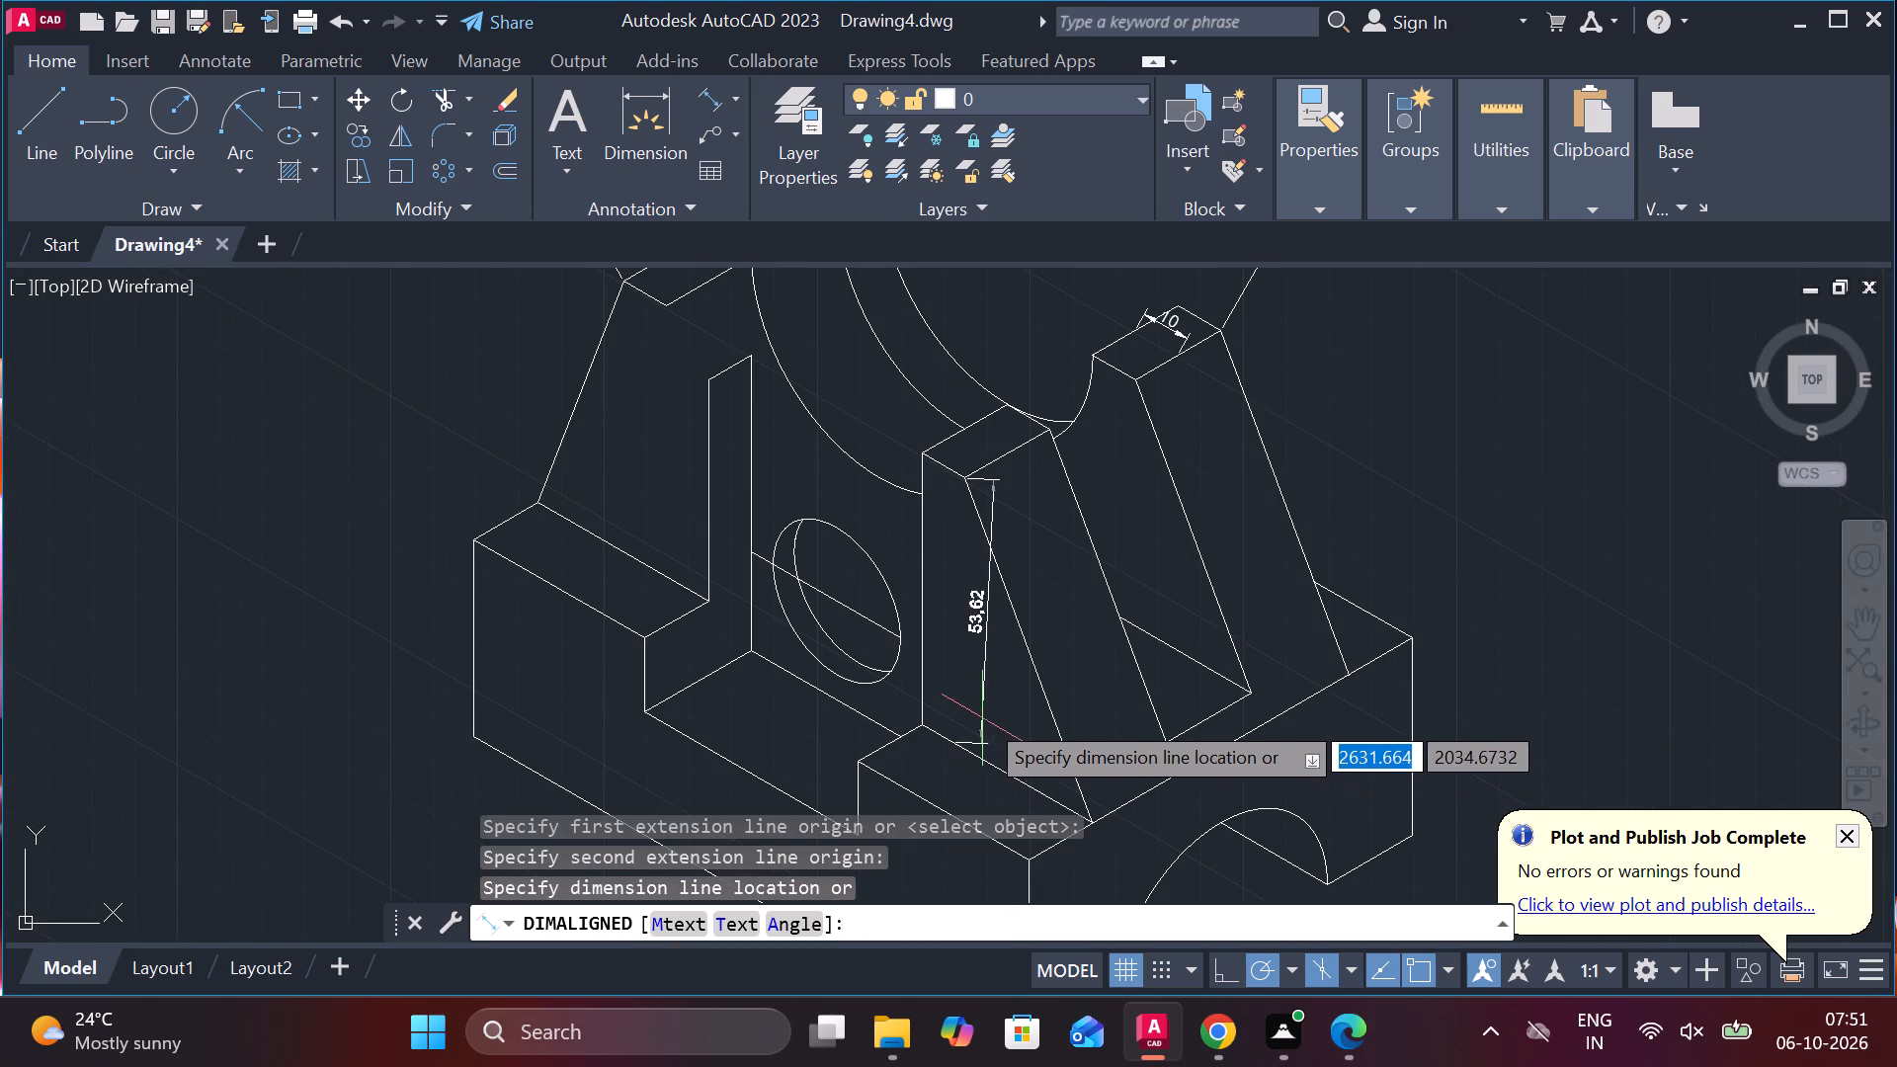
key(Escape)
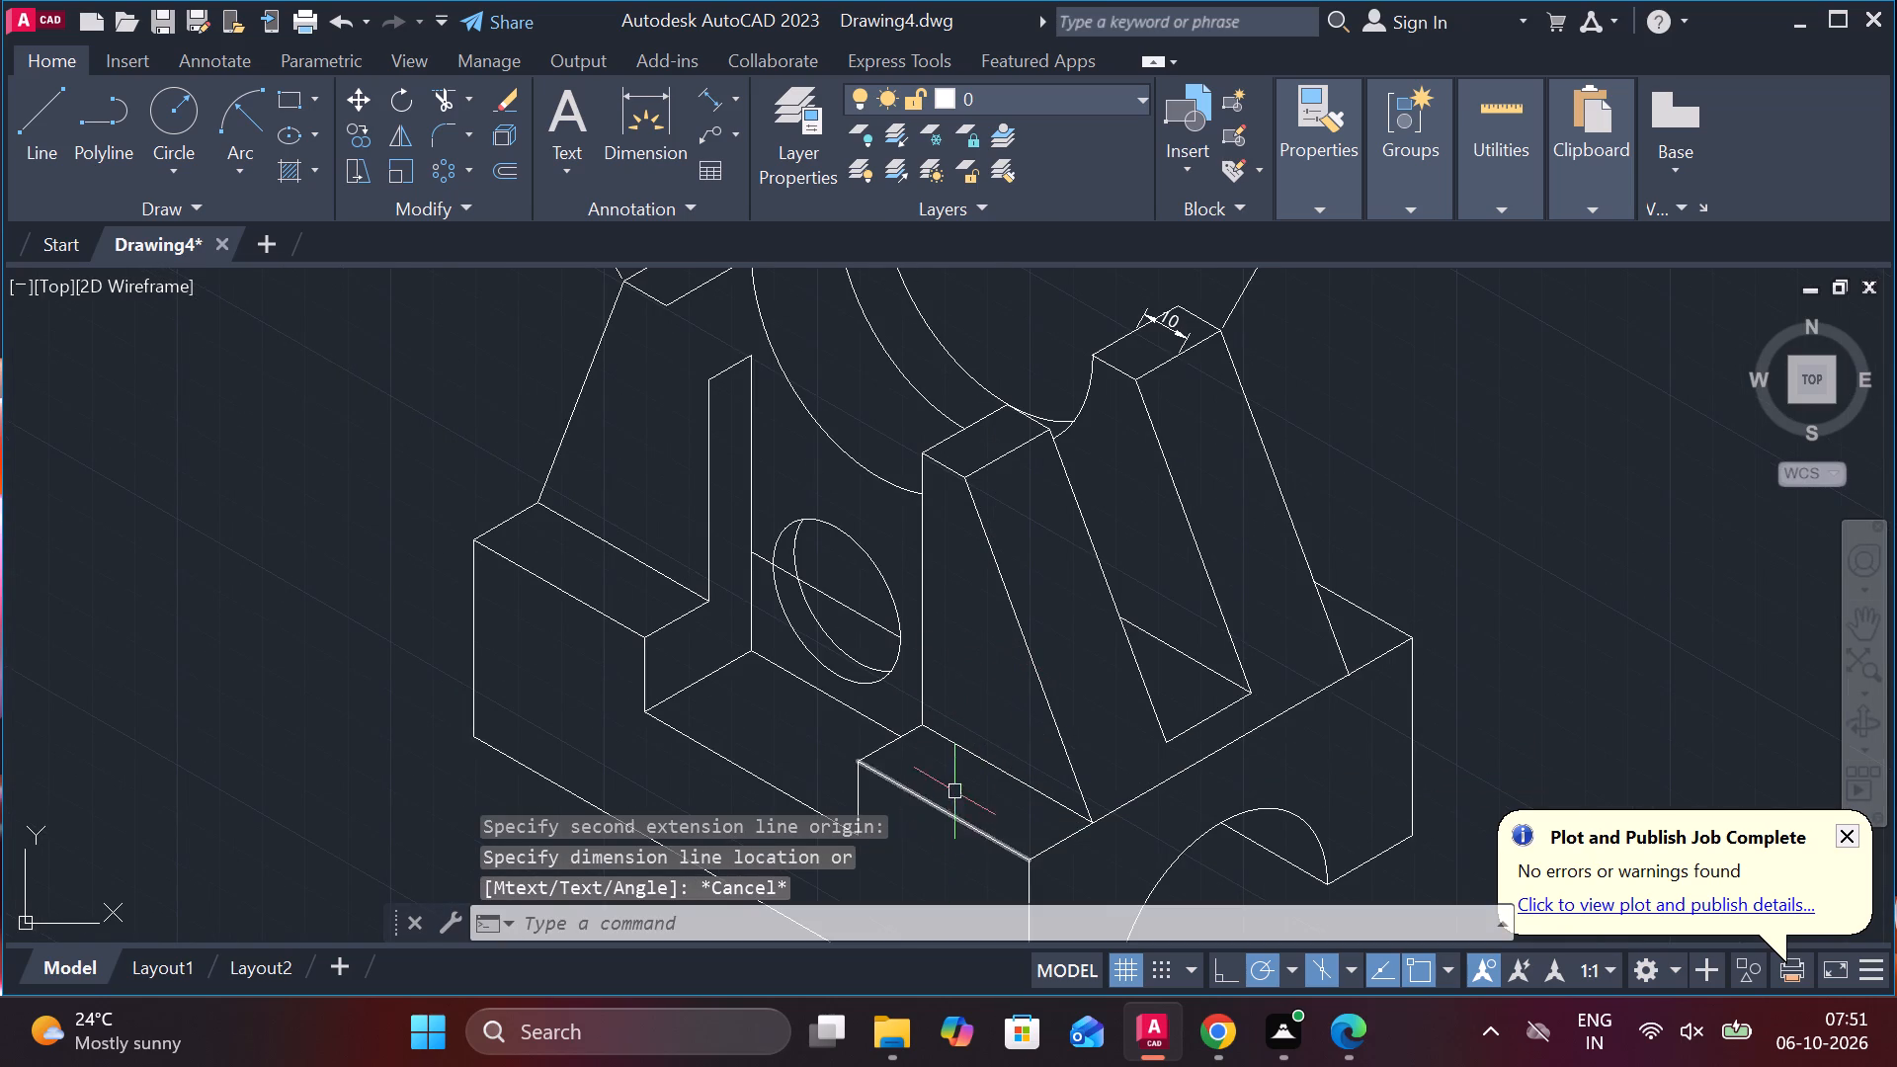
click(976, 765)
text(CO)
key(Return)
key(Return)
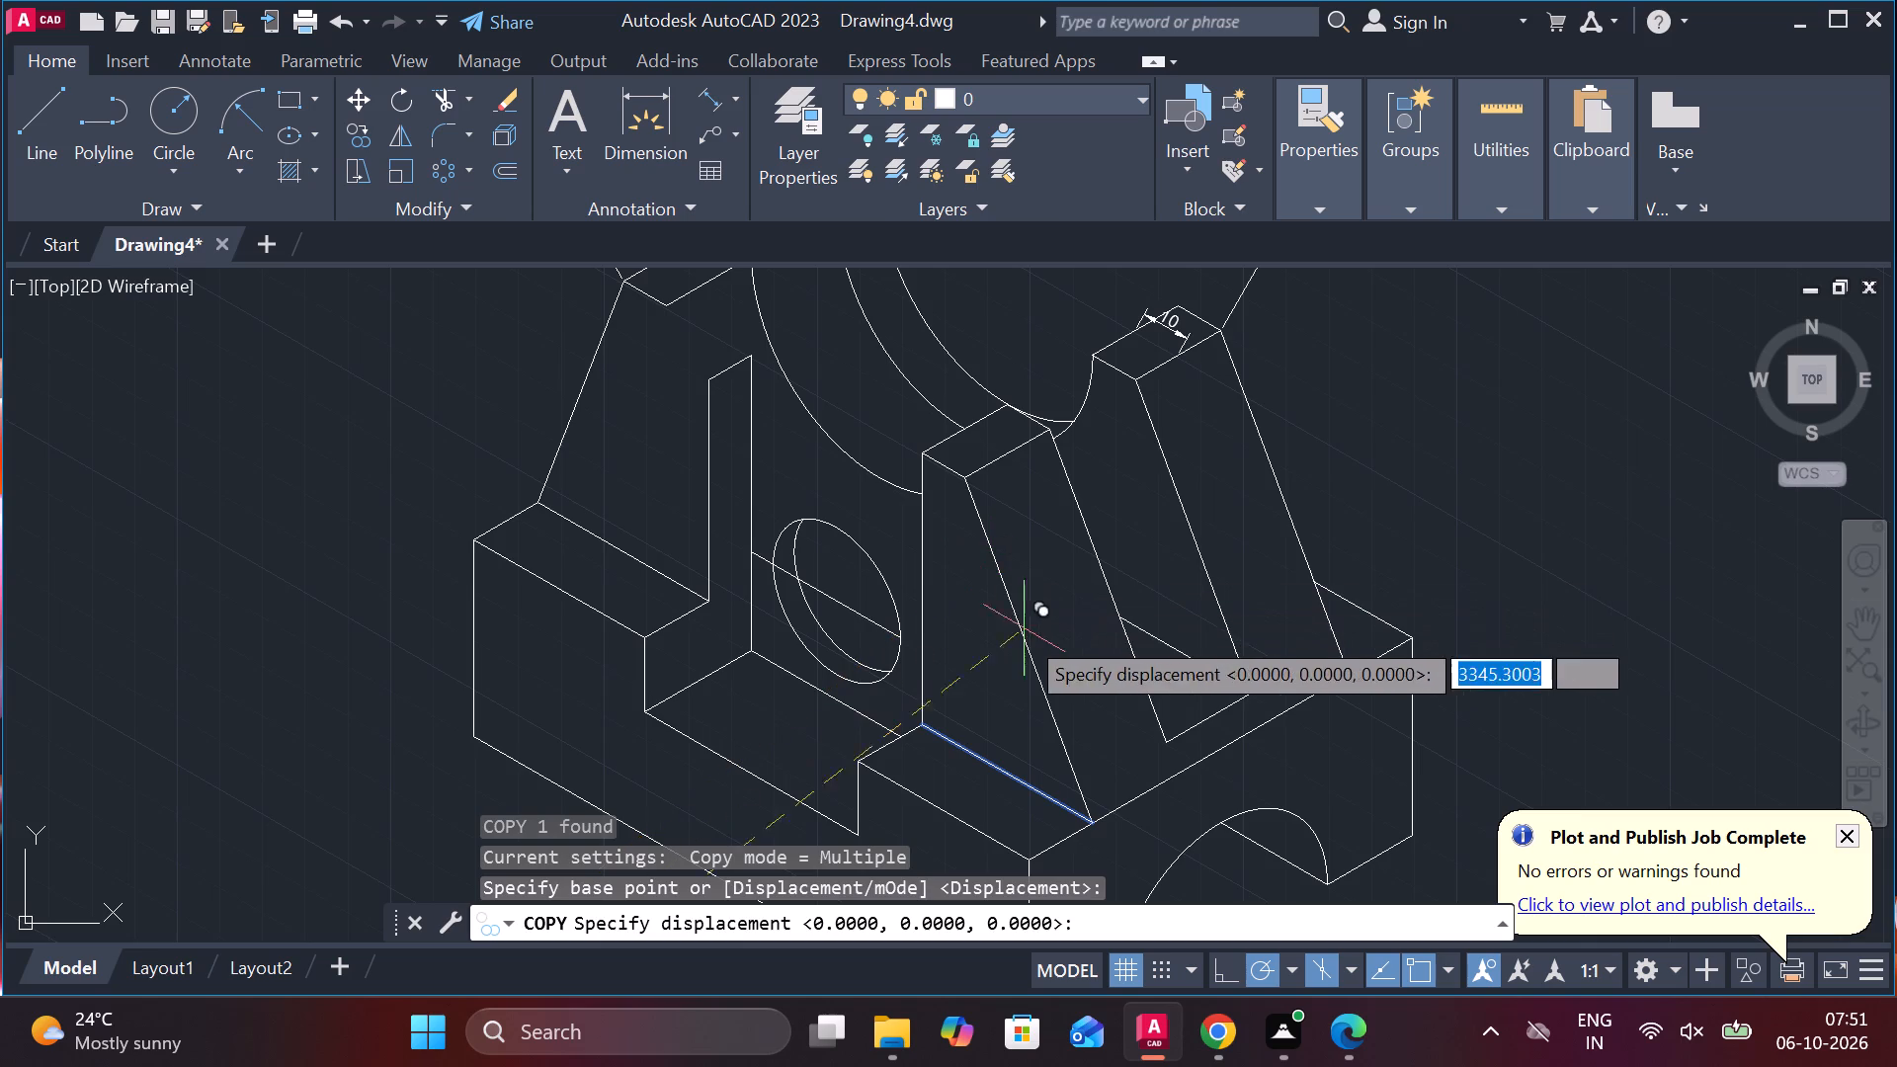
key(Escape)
Copy the bottom edge of the front-right rib's front face 60 units straight up from its midpoint.
click(991, 772)
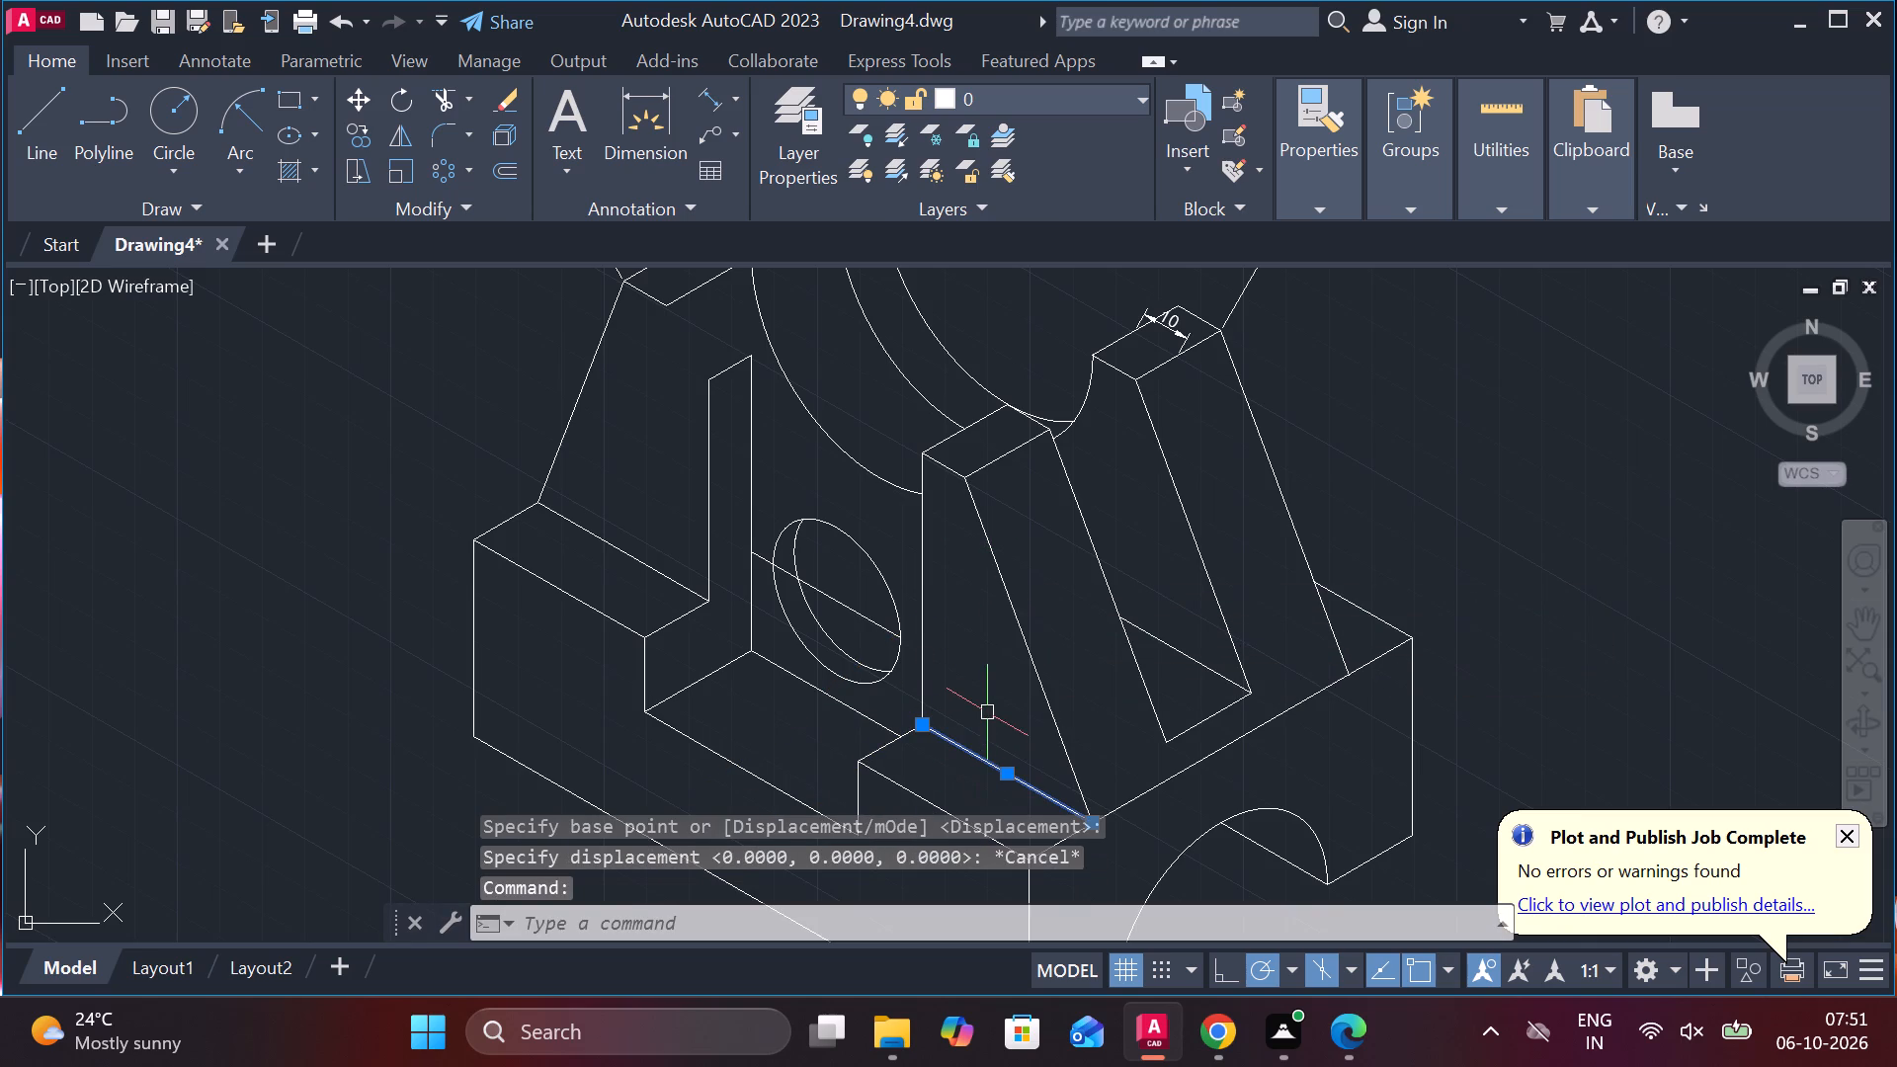
text(CO)
key(Return)
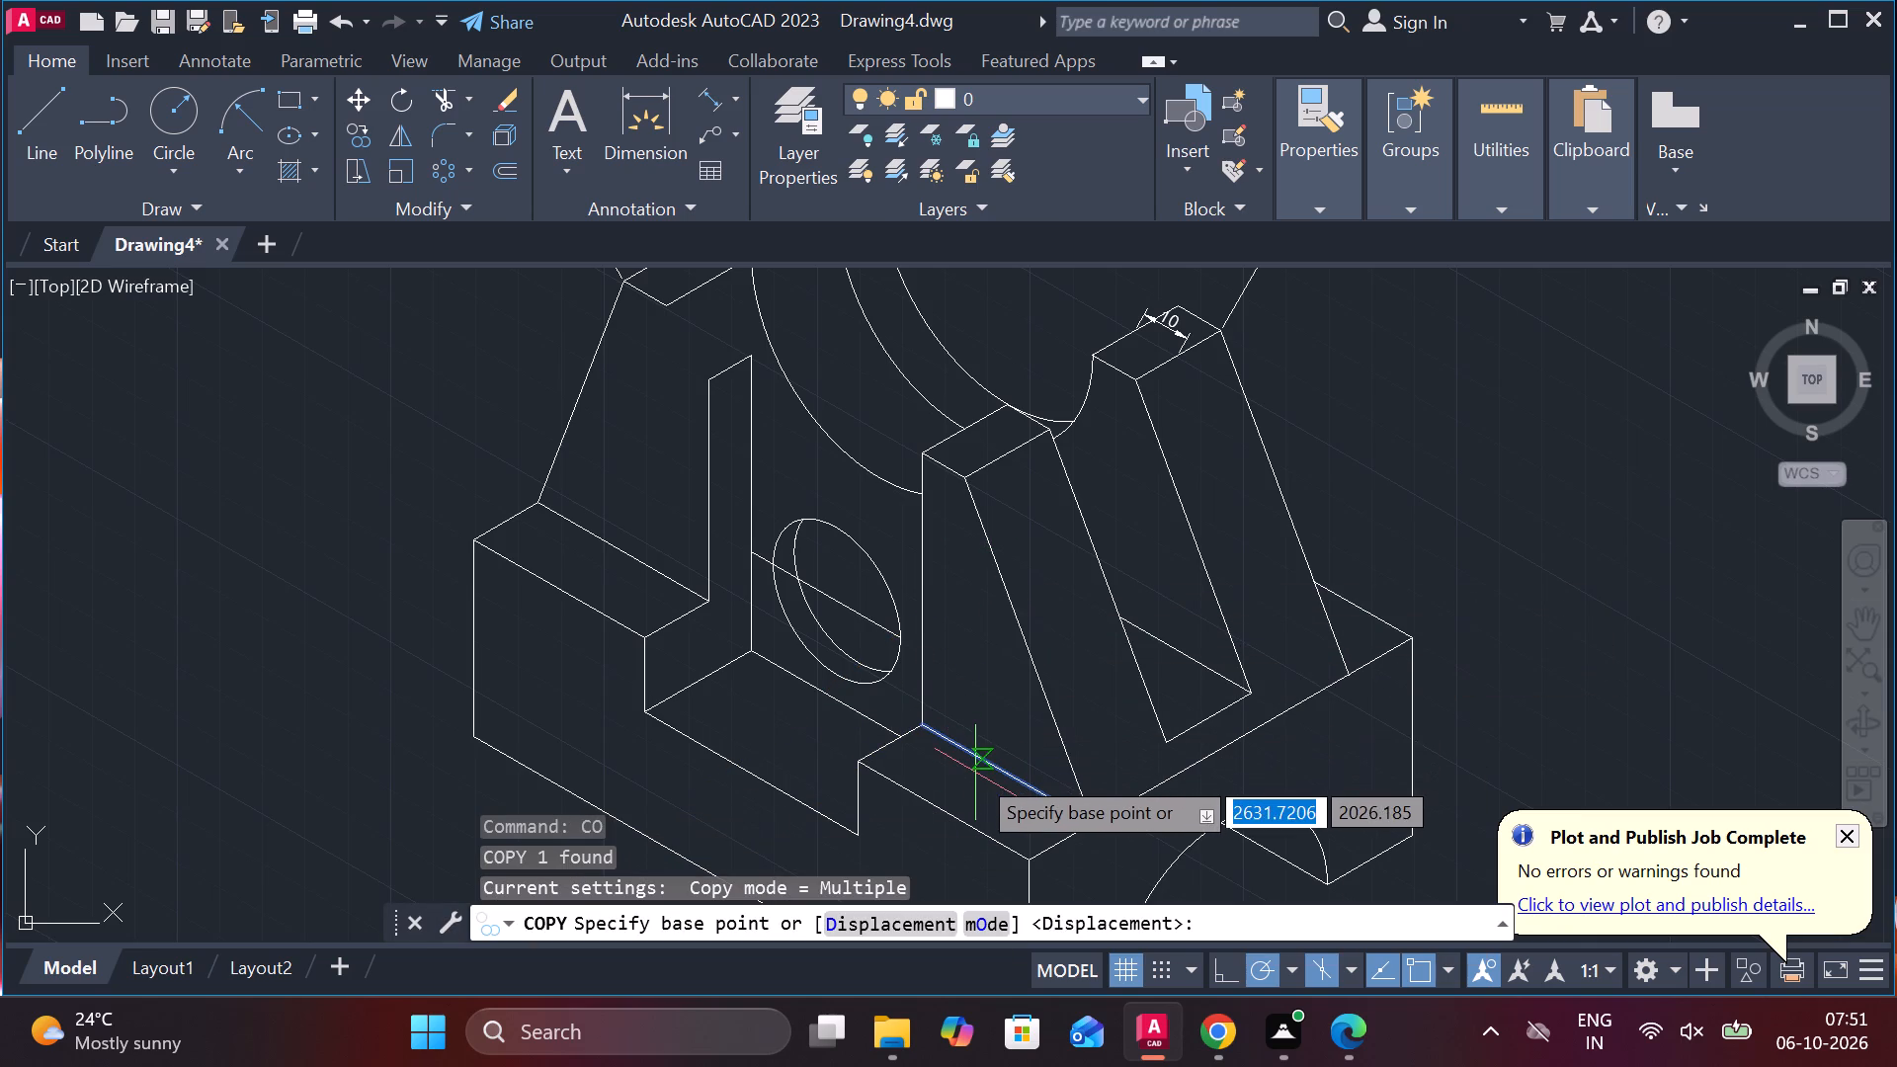
click(998, 769)
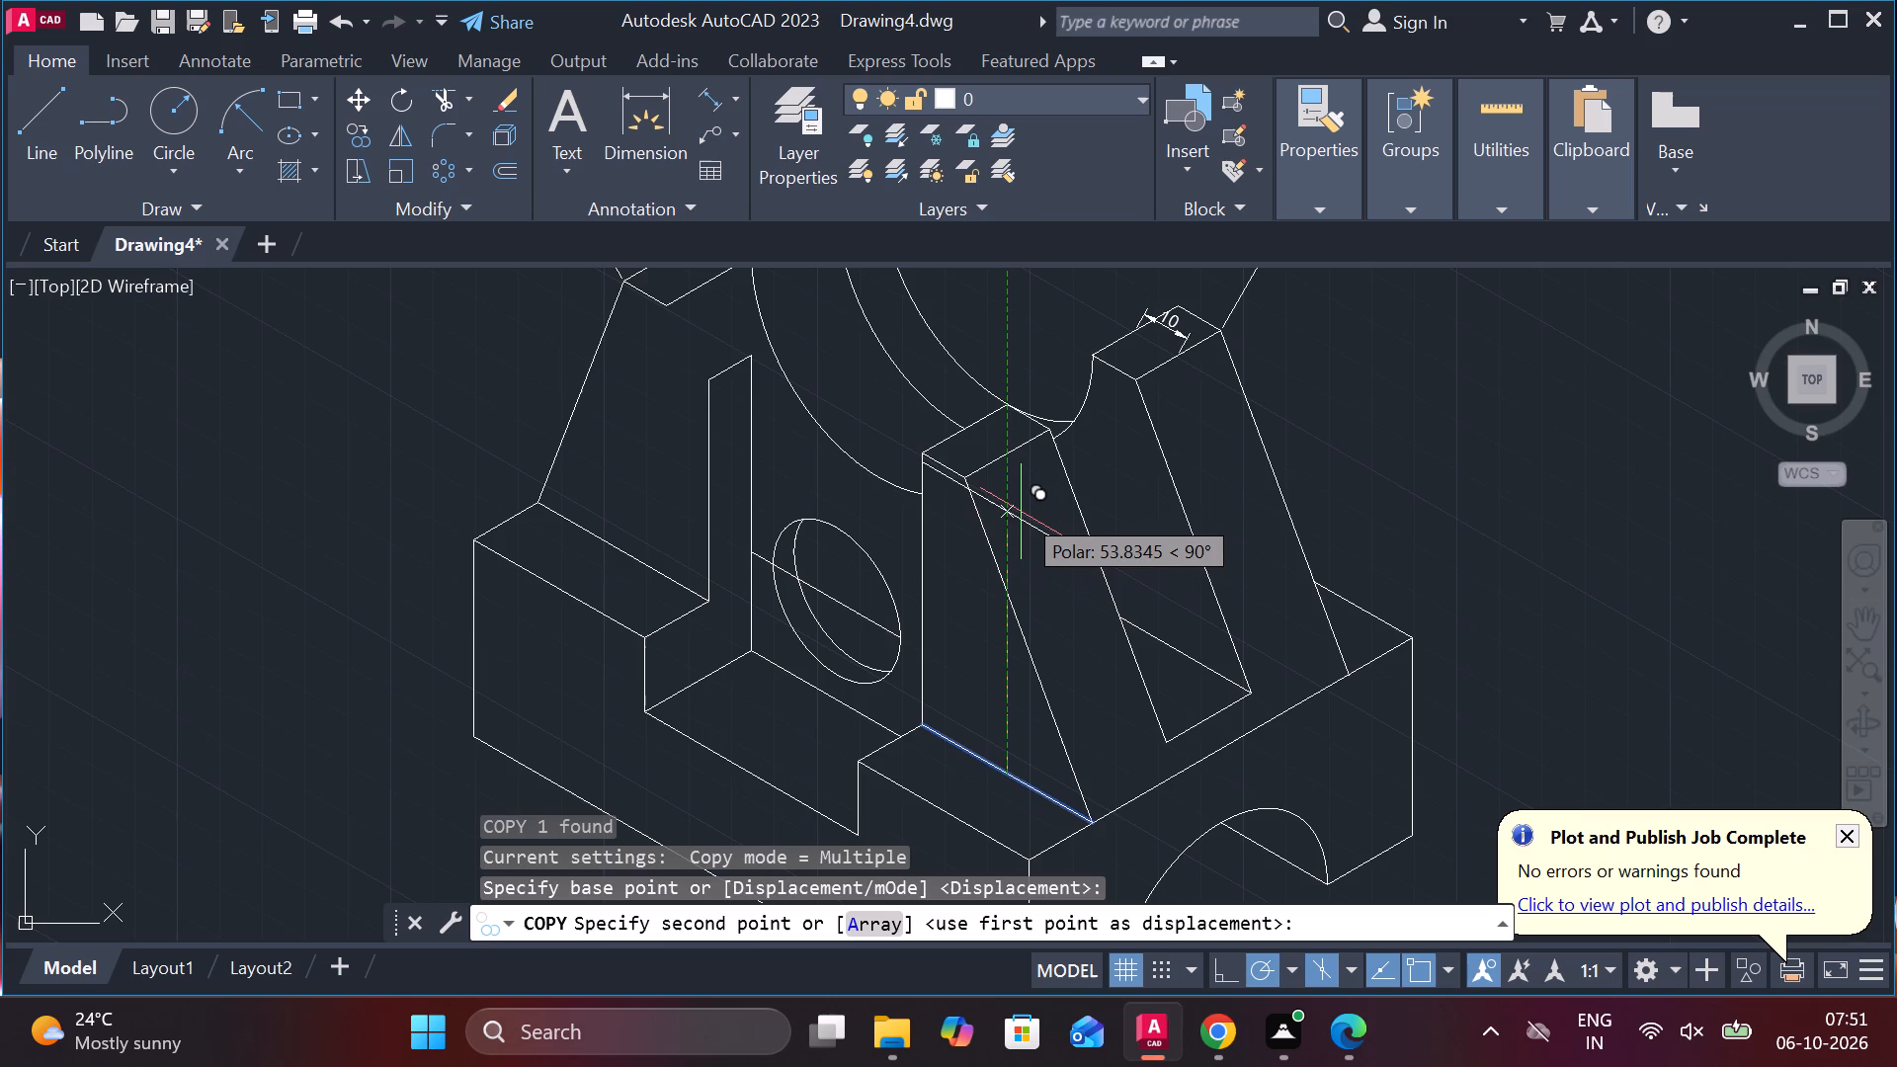
text(60)
key(Return)
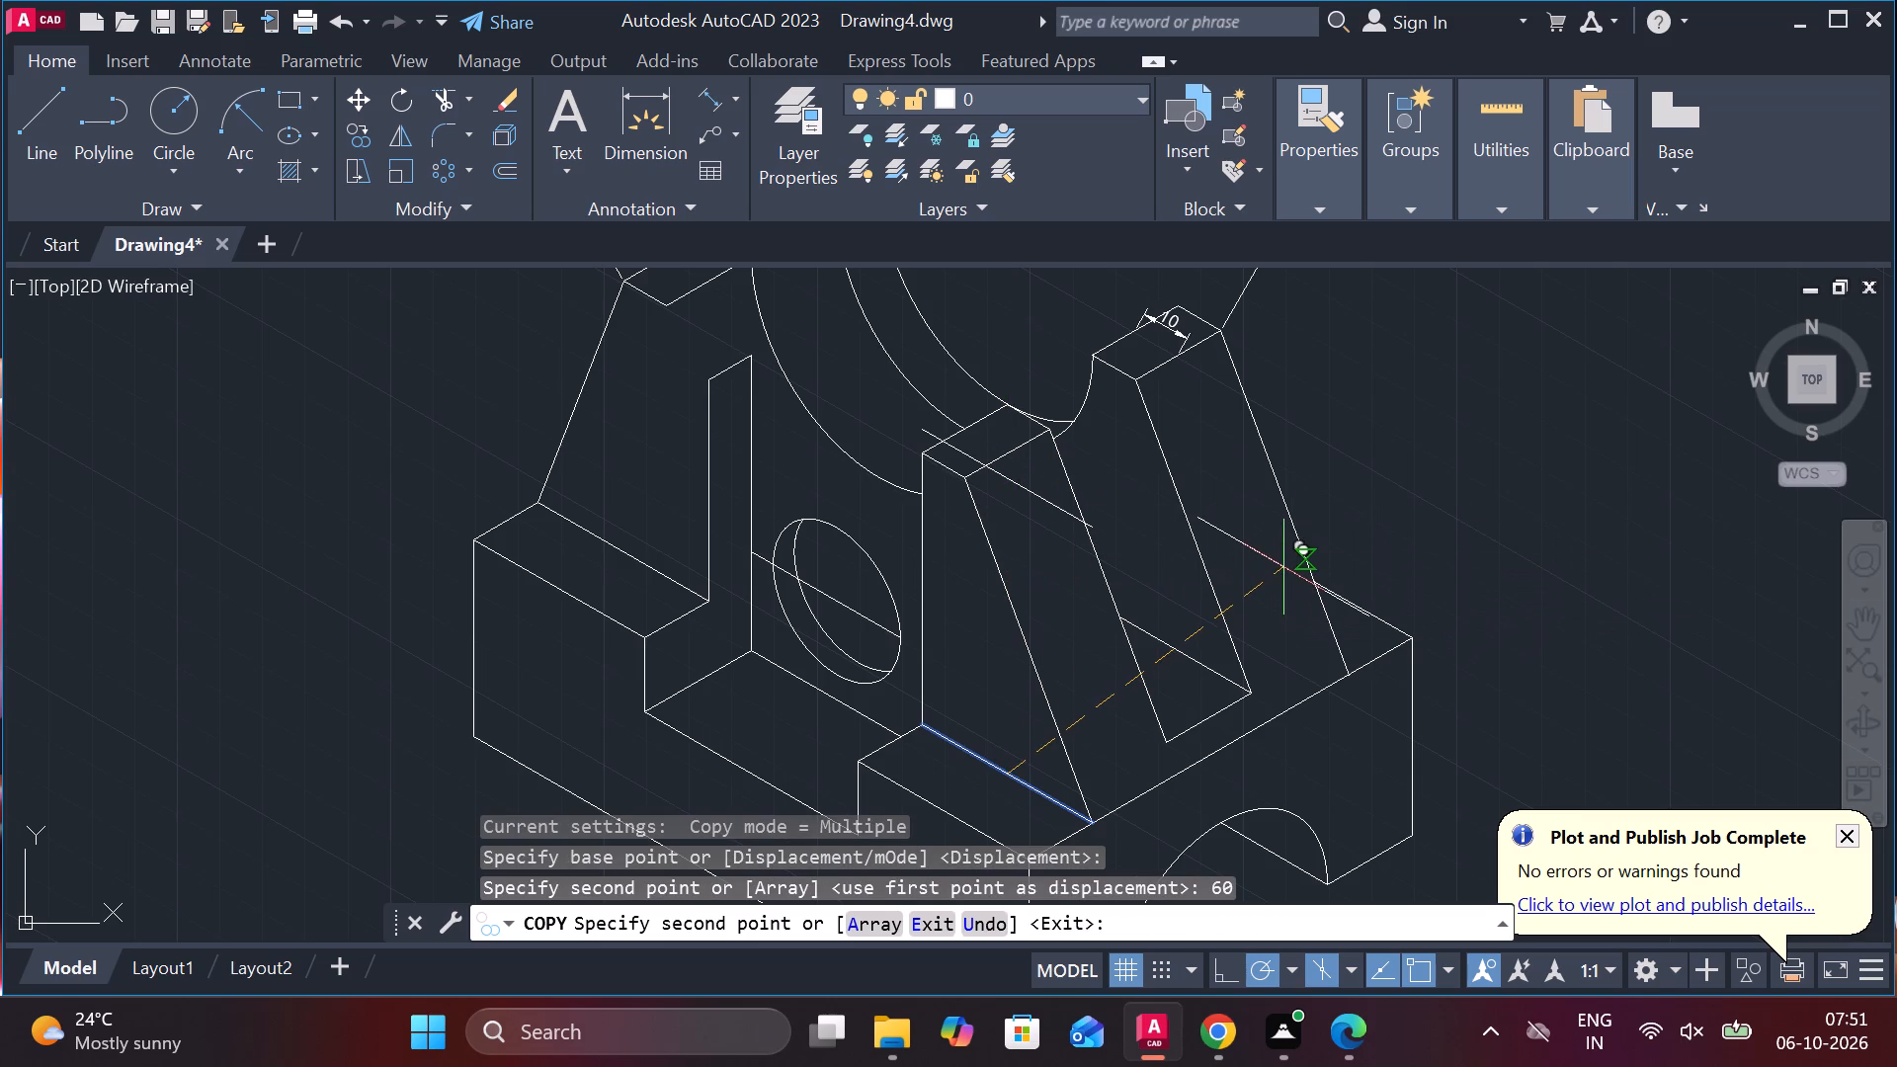
scroll(1283, 567, down, 1)
scroll(1283, 567, up, 1)
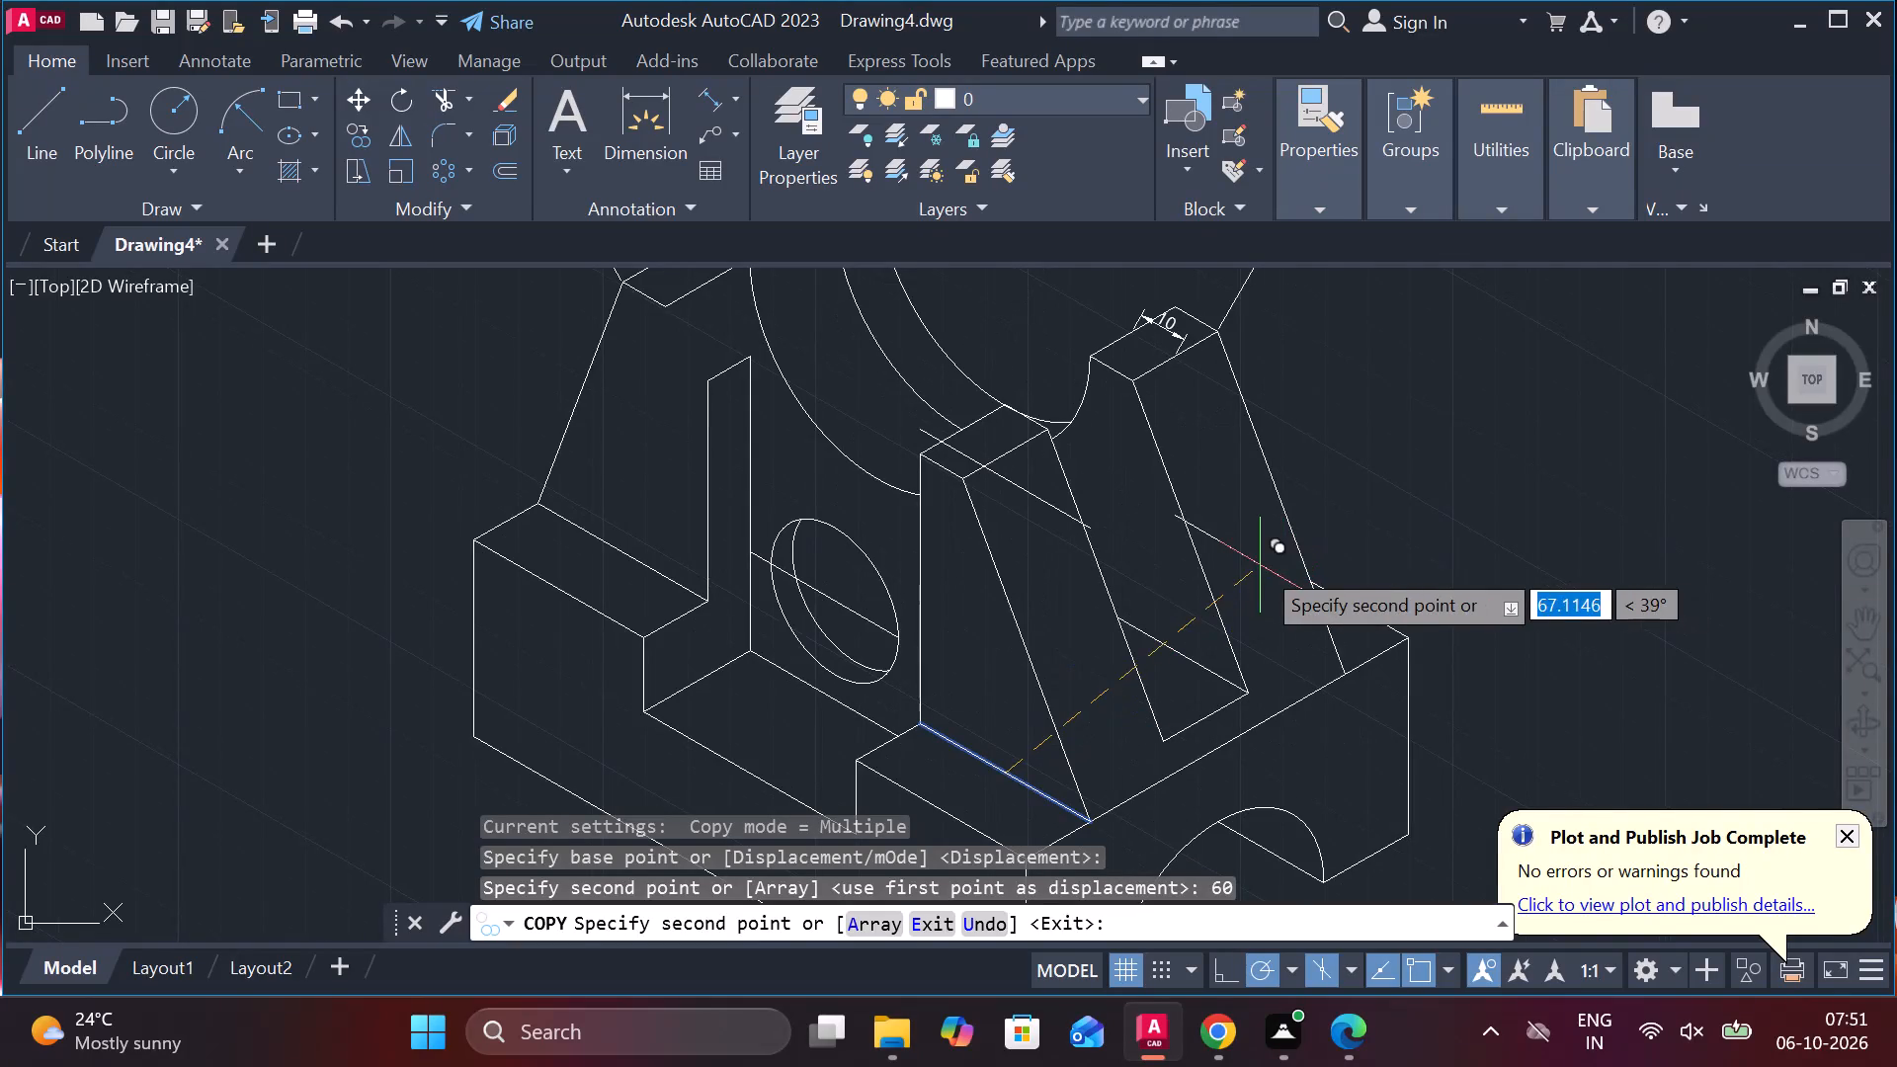
middle_drag(1173, 534, 1195, 592)
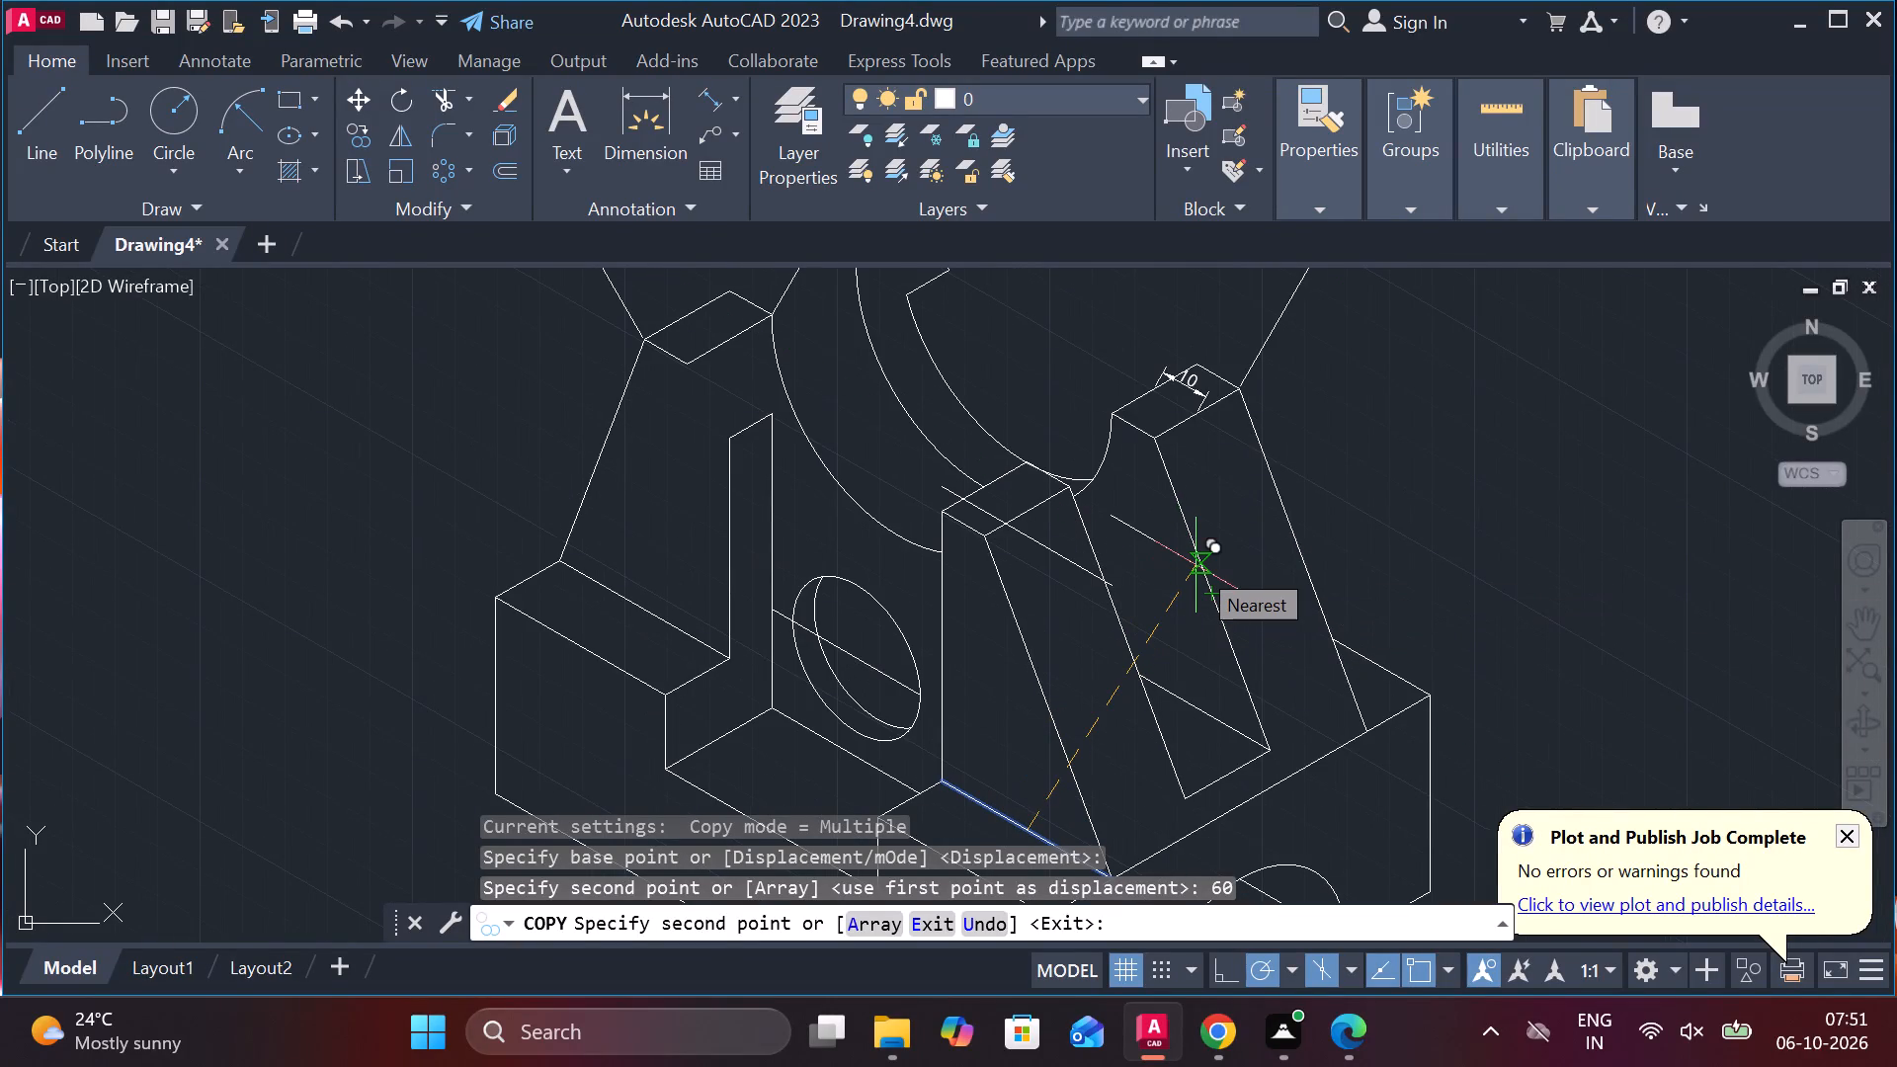
scroll(1196, 565, down, 1)
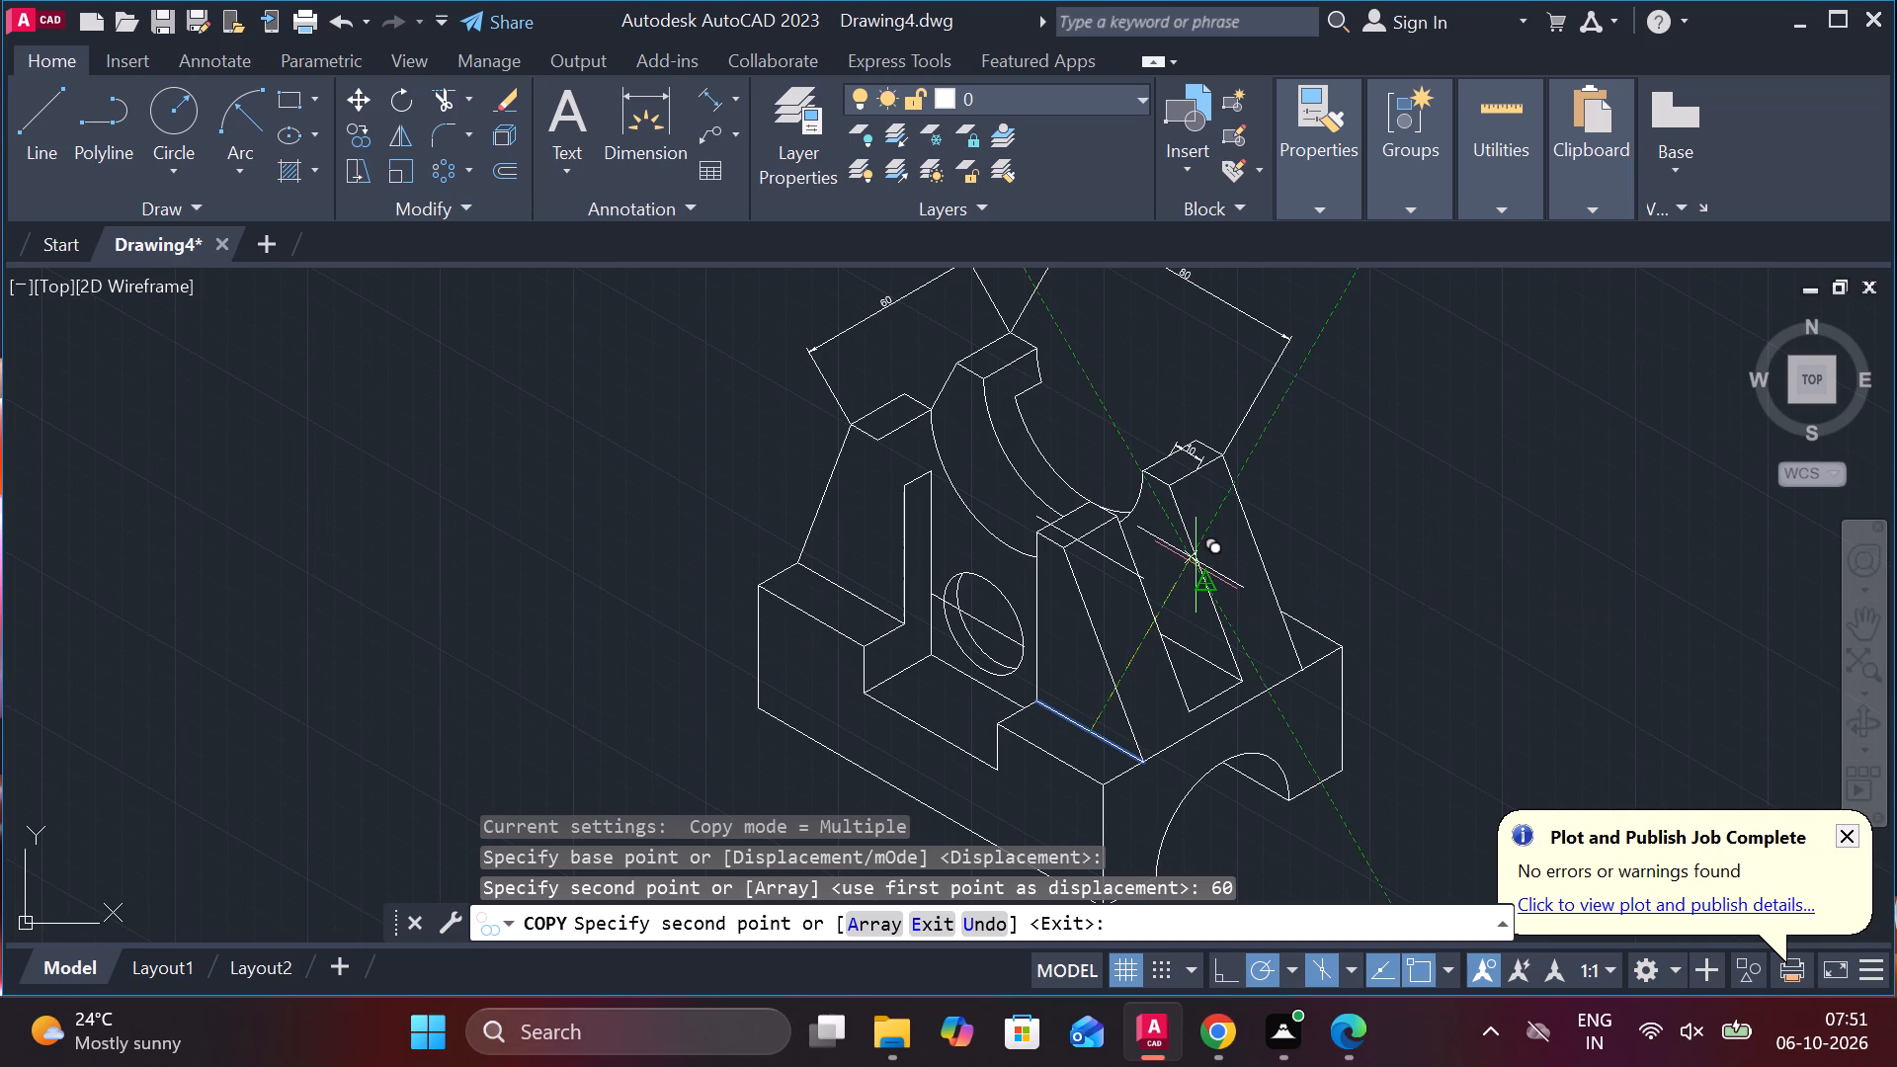
key(Escape)
Extend the front-right rib's vertical edge beside the holed face up to the copied line.
scroll(1317, 533, up, 1)
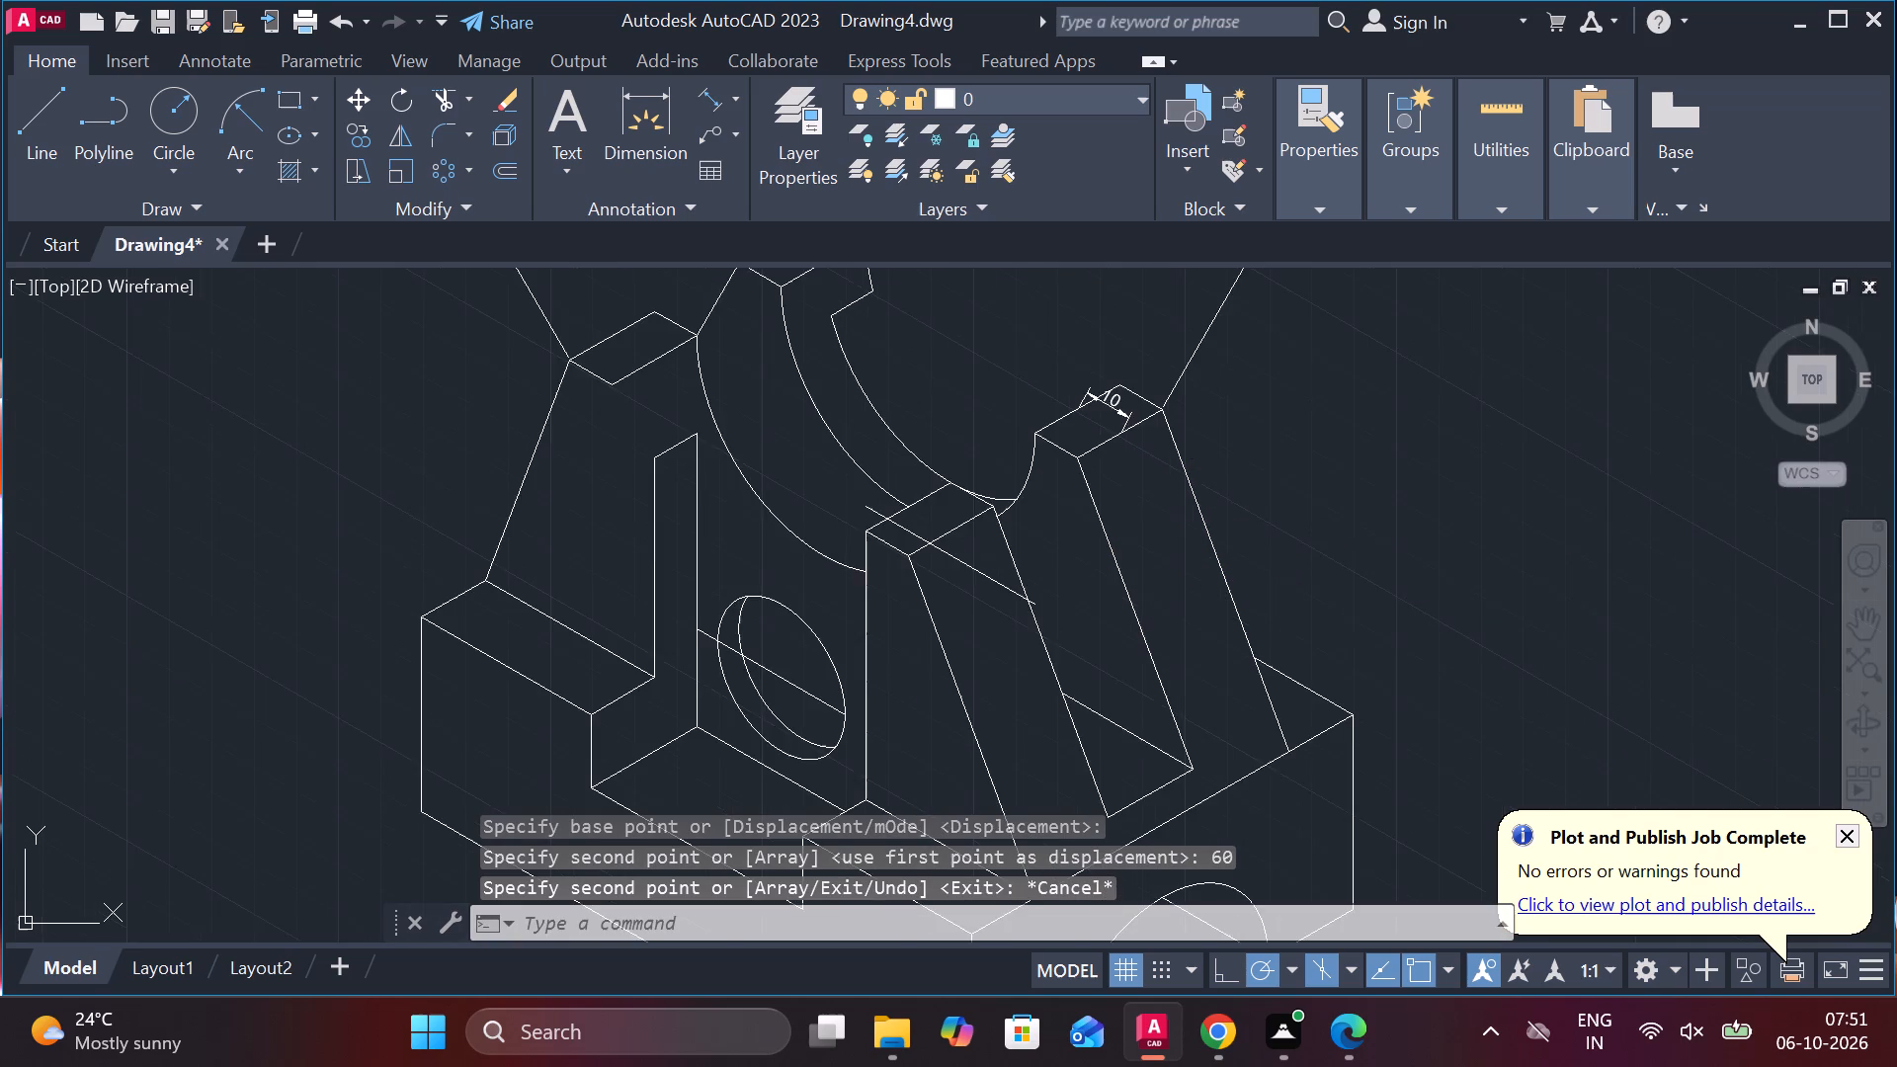
middle_drag(1317, 533, 1233, 431)
click(893, 468)
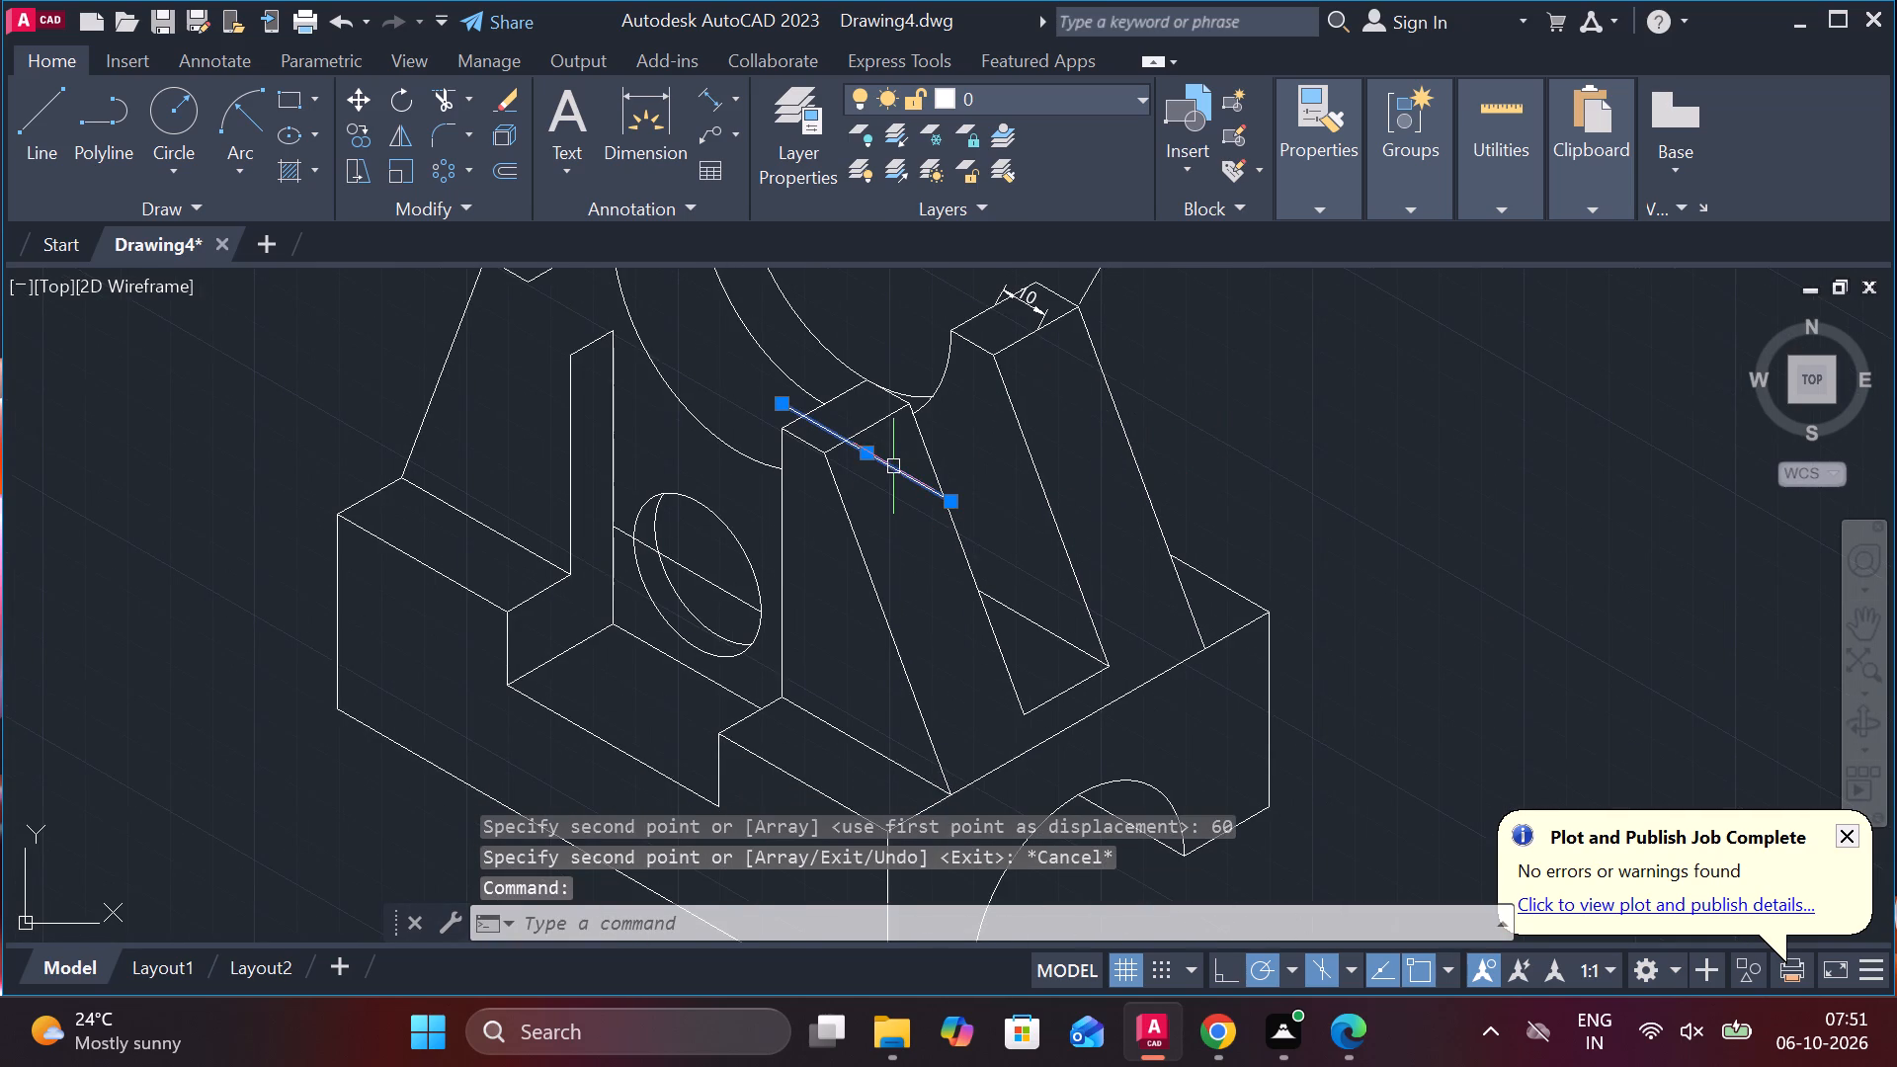
key(Escape)
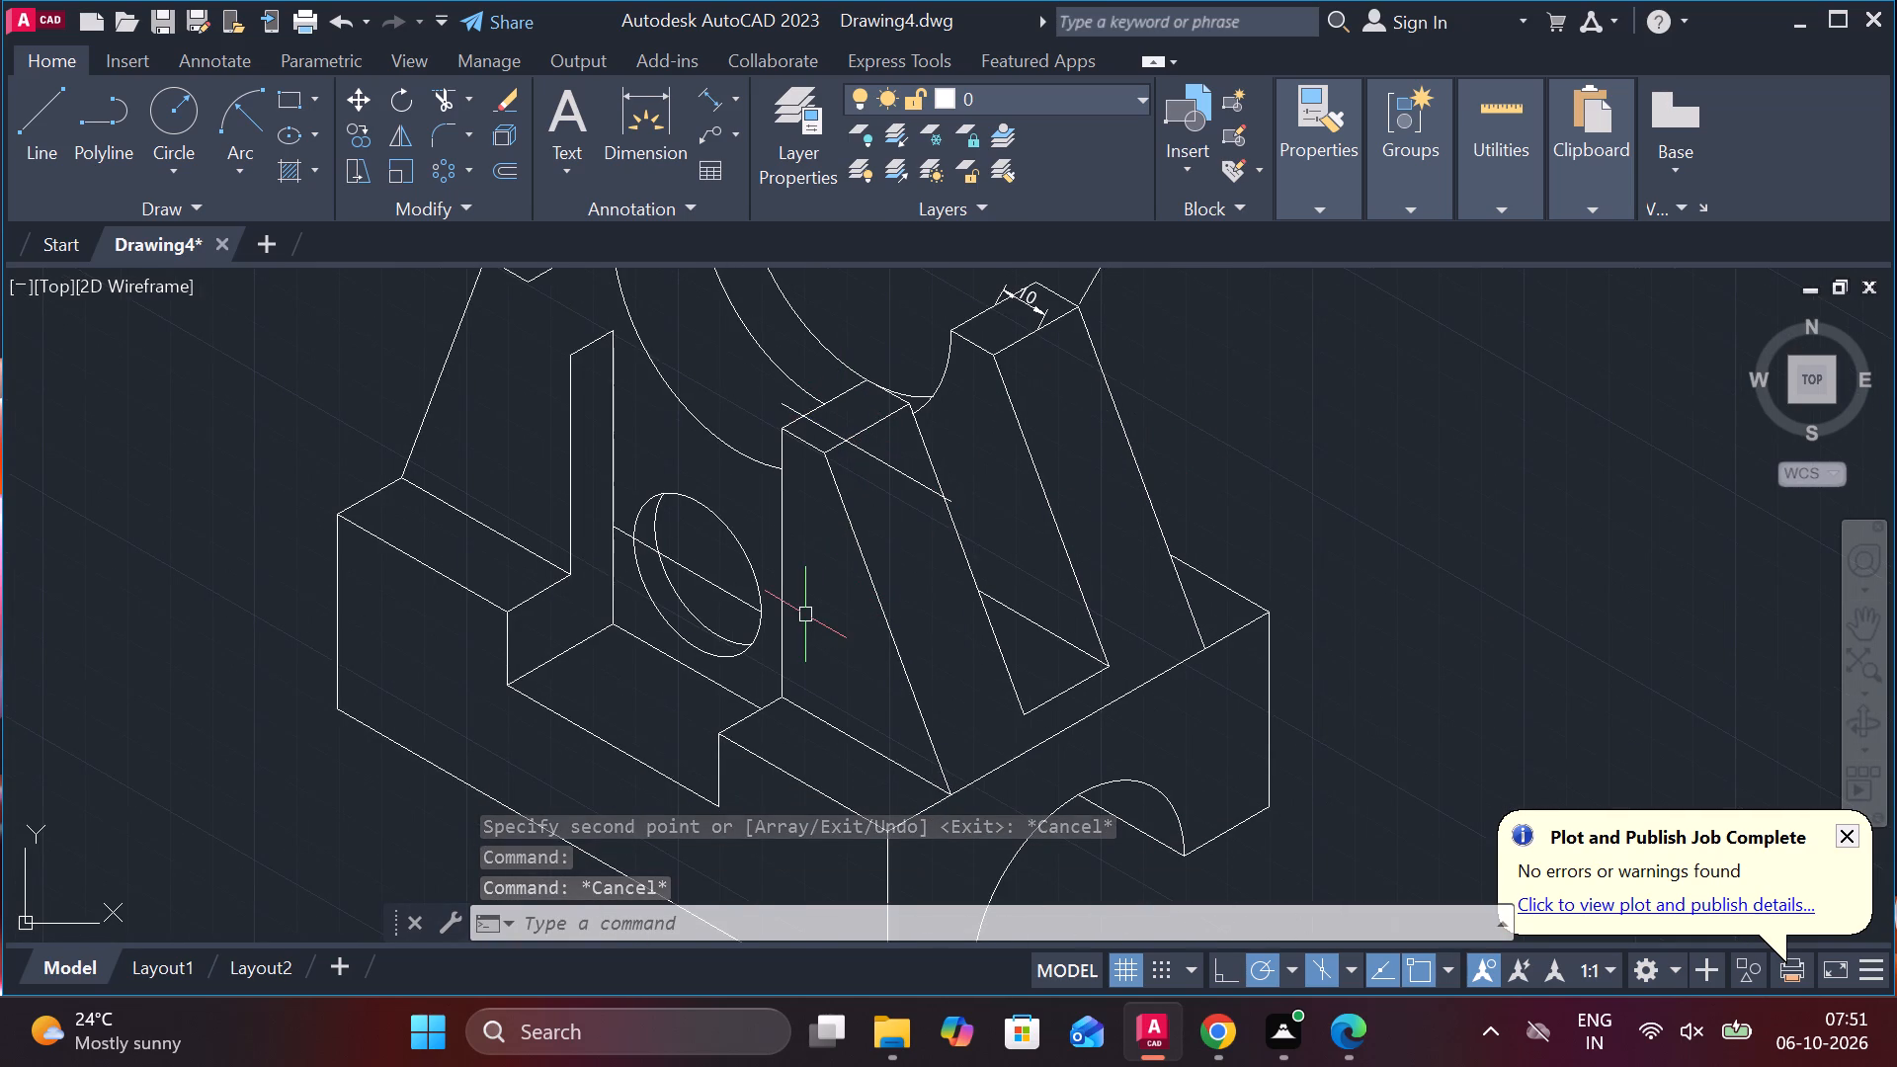
scroll(804, 499, up, 2)
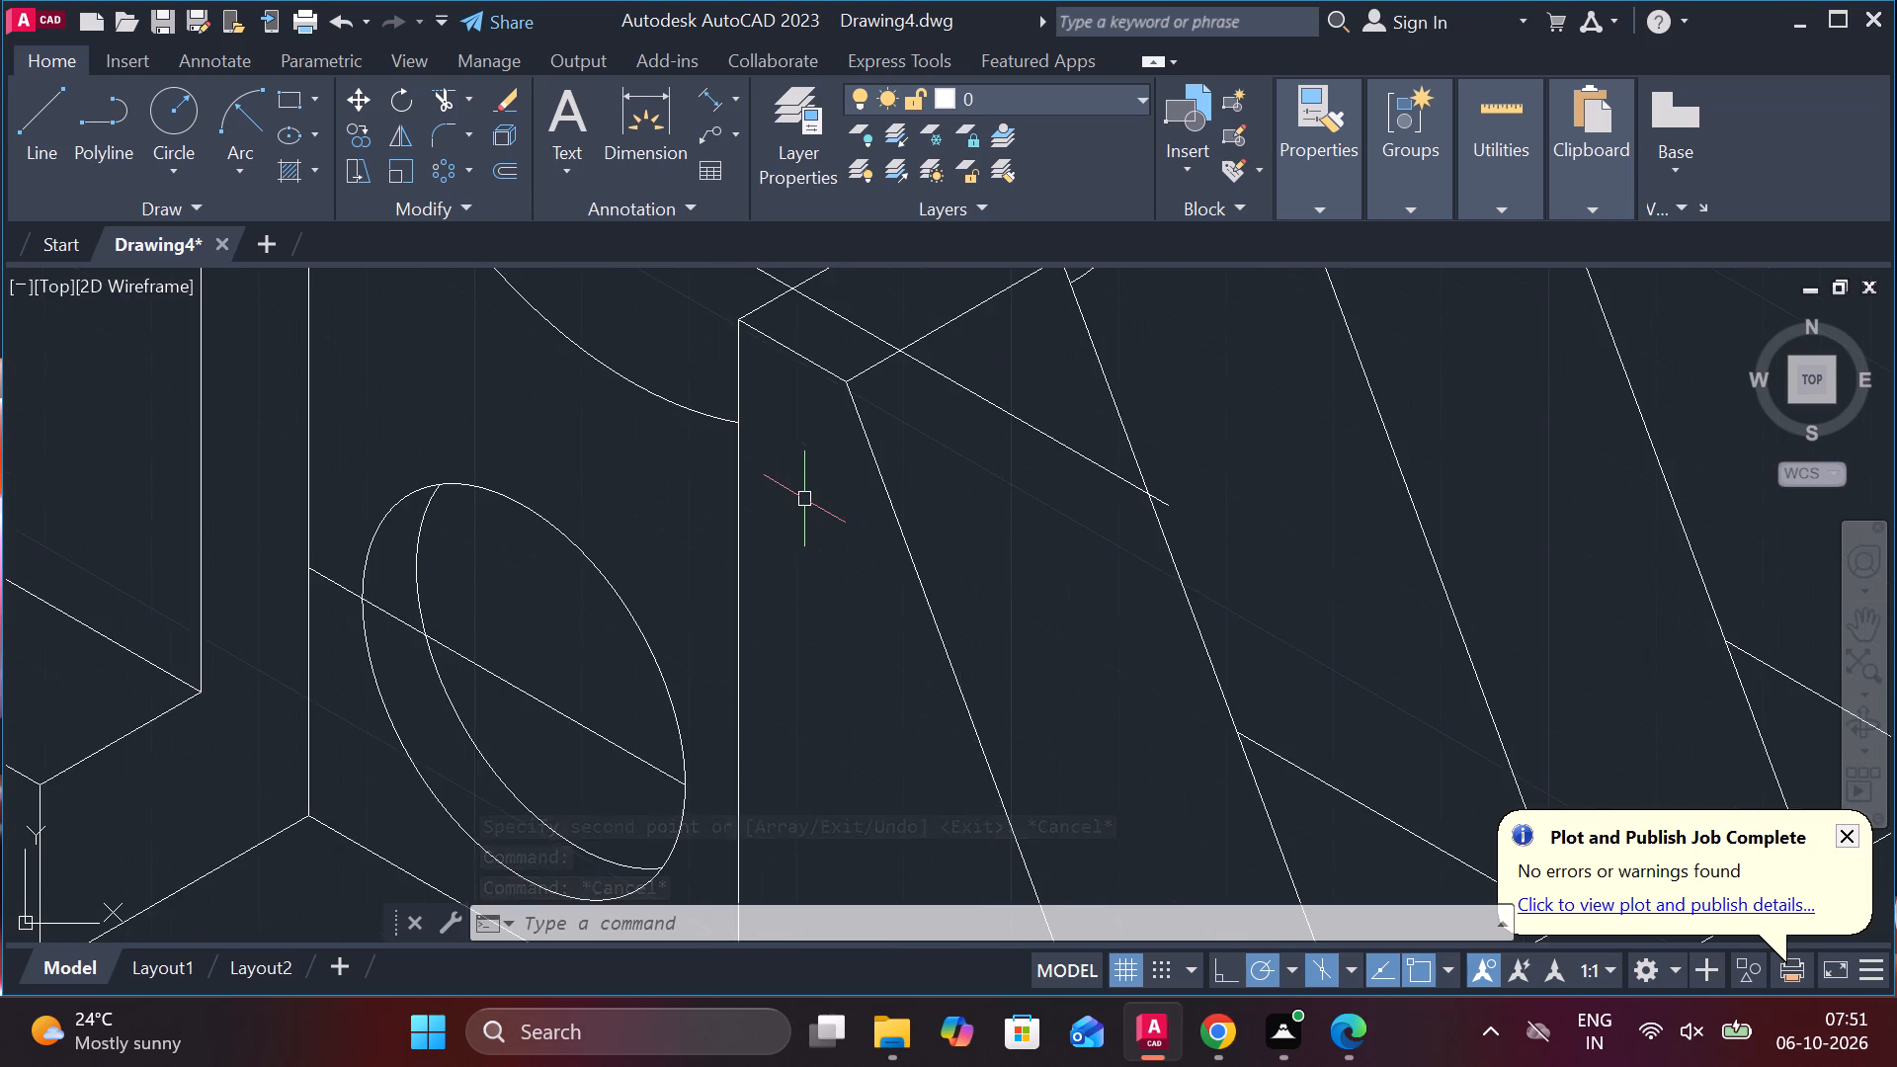
middle_drag(804, 499, 823, 687)
key(Escape)
text(EX)
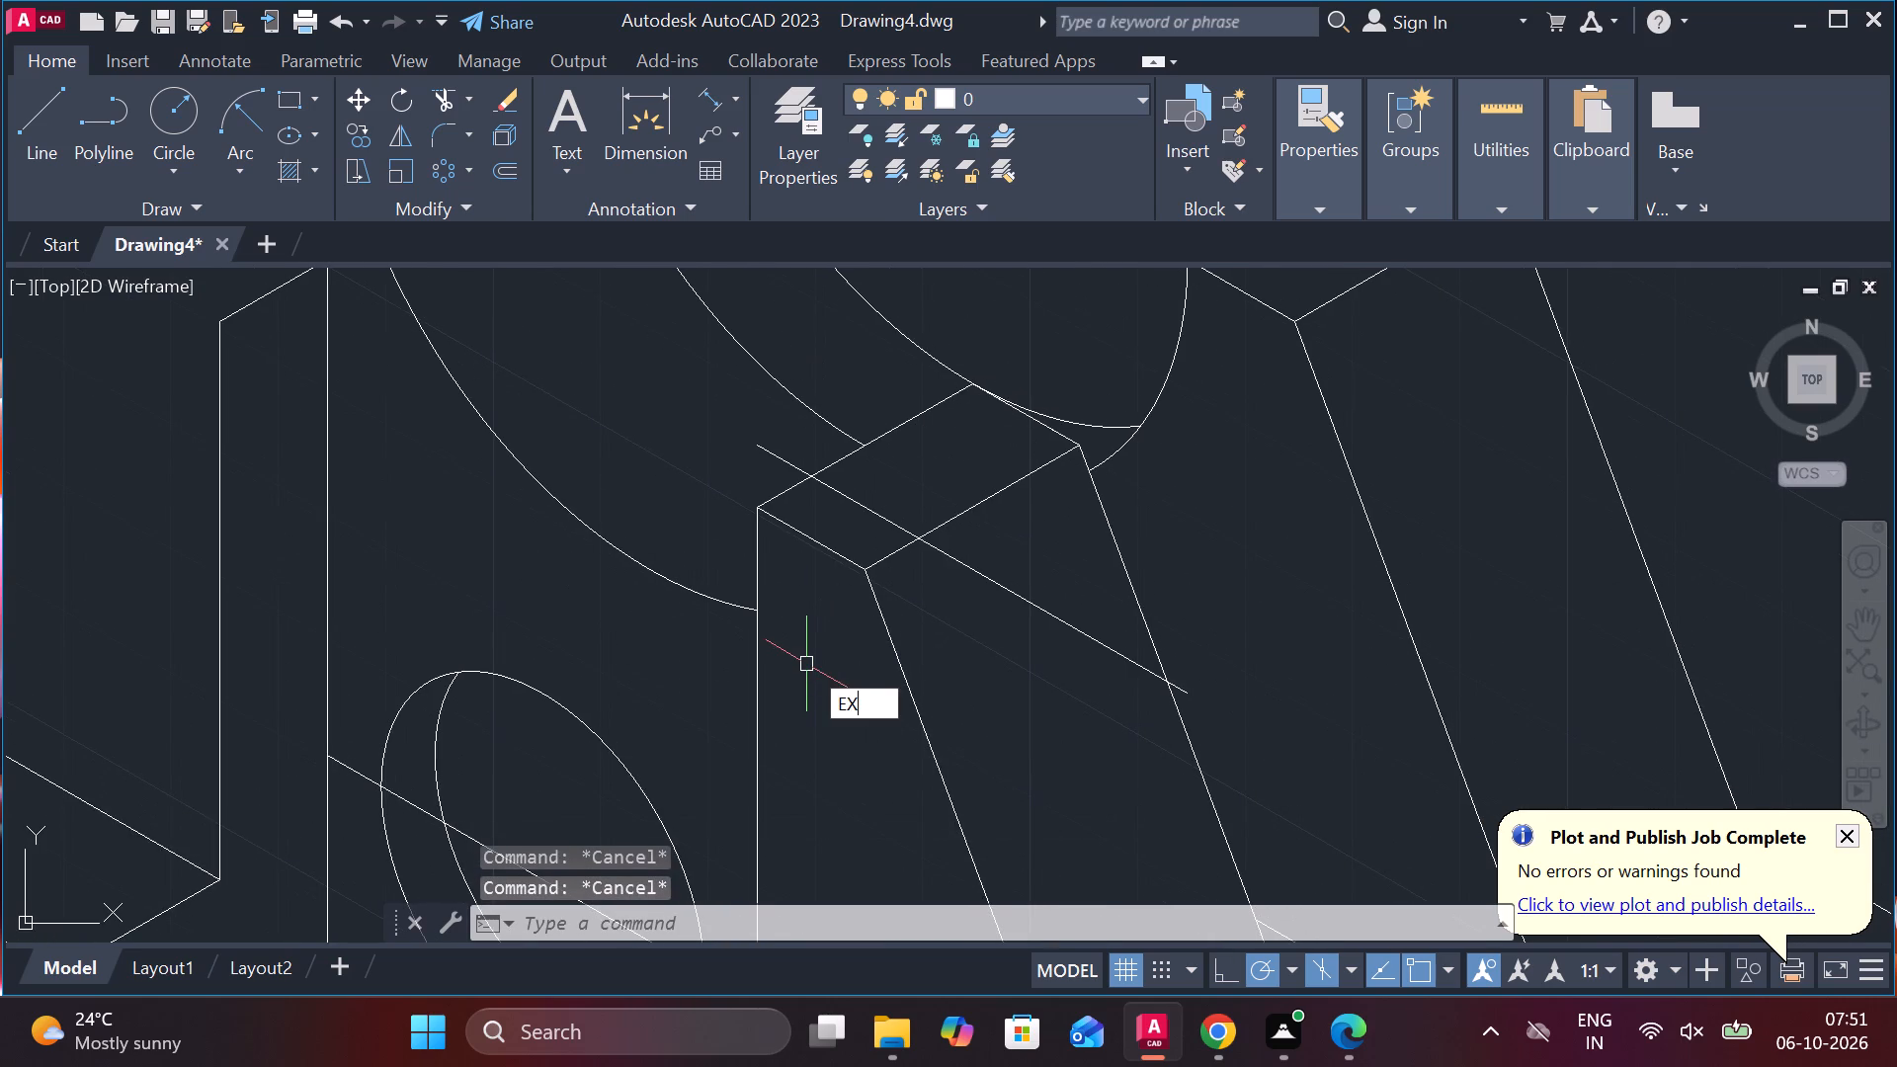
key(Return)
click(756, 542)
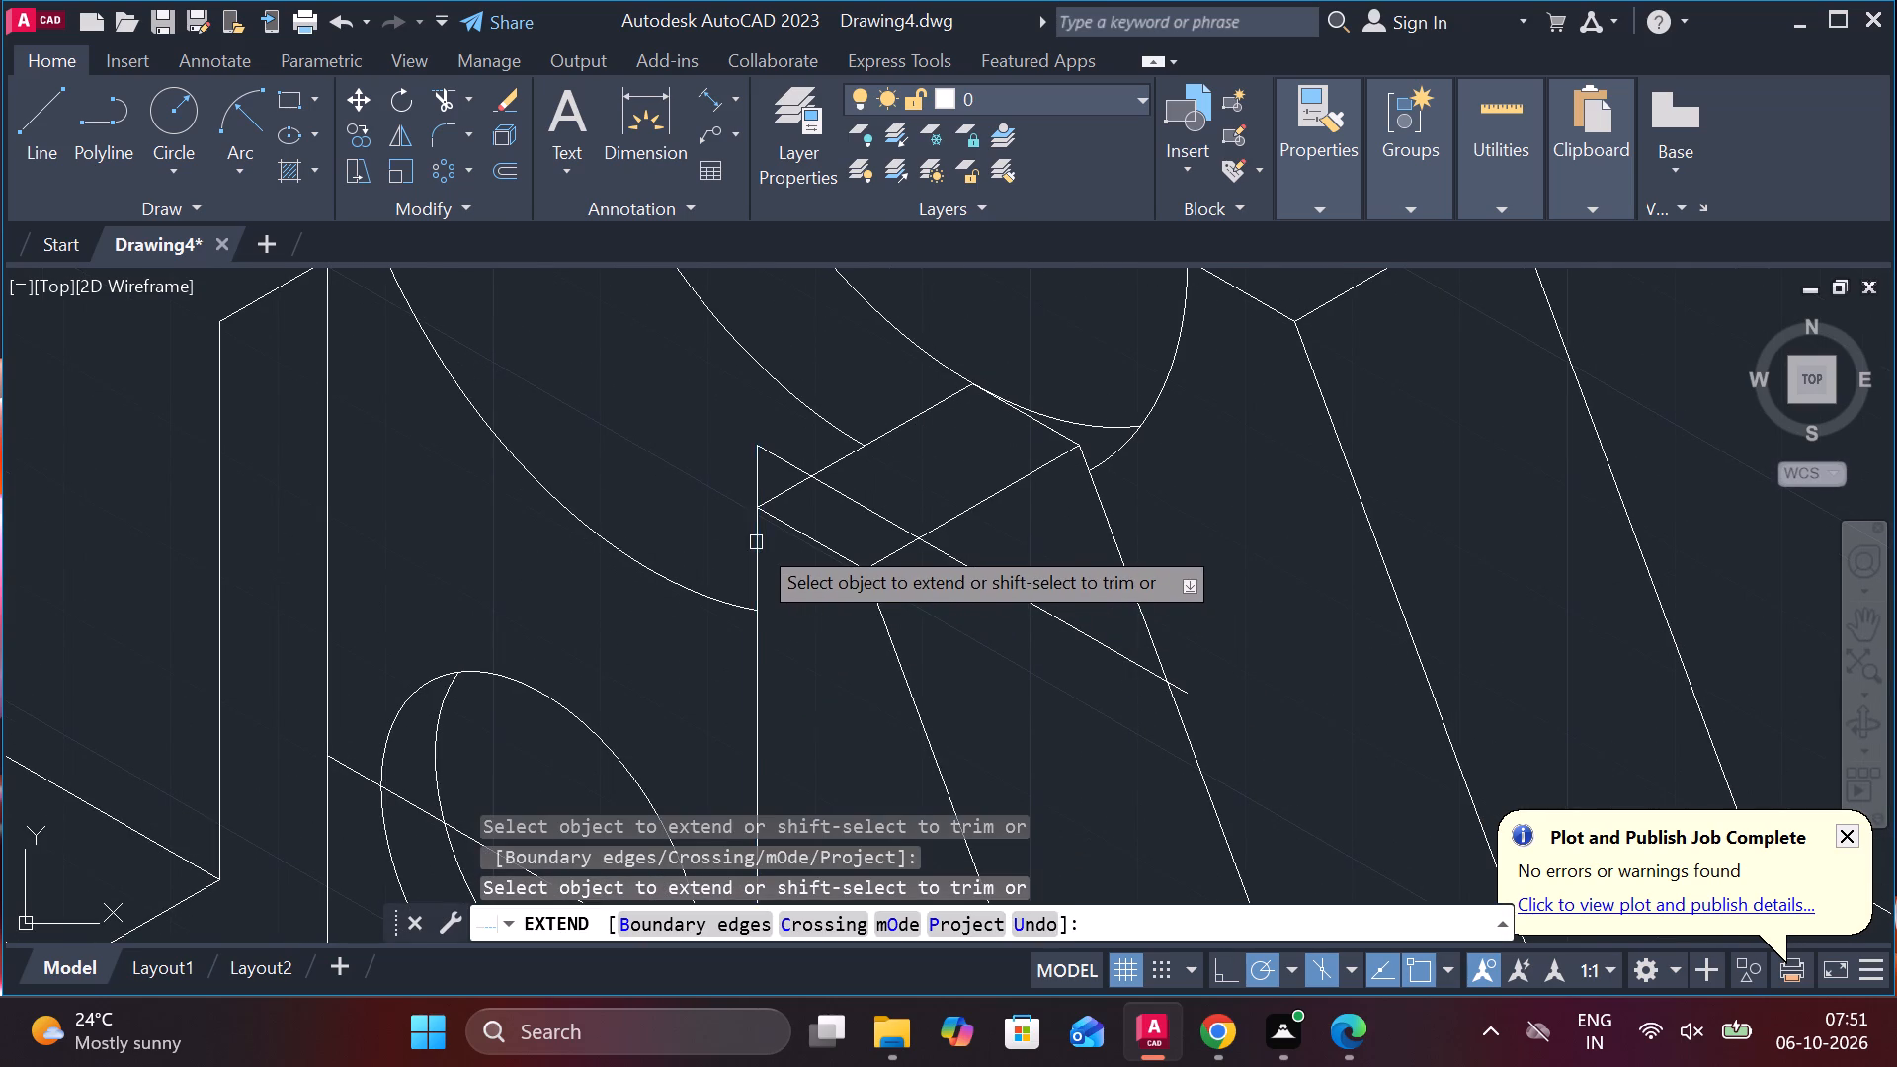
key(grave)
key(Escape)
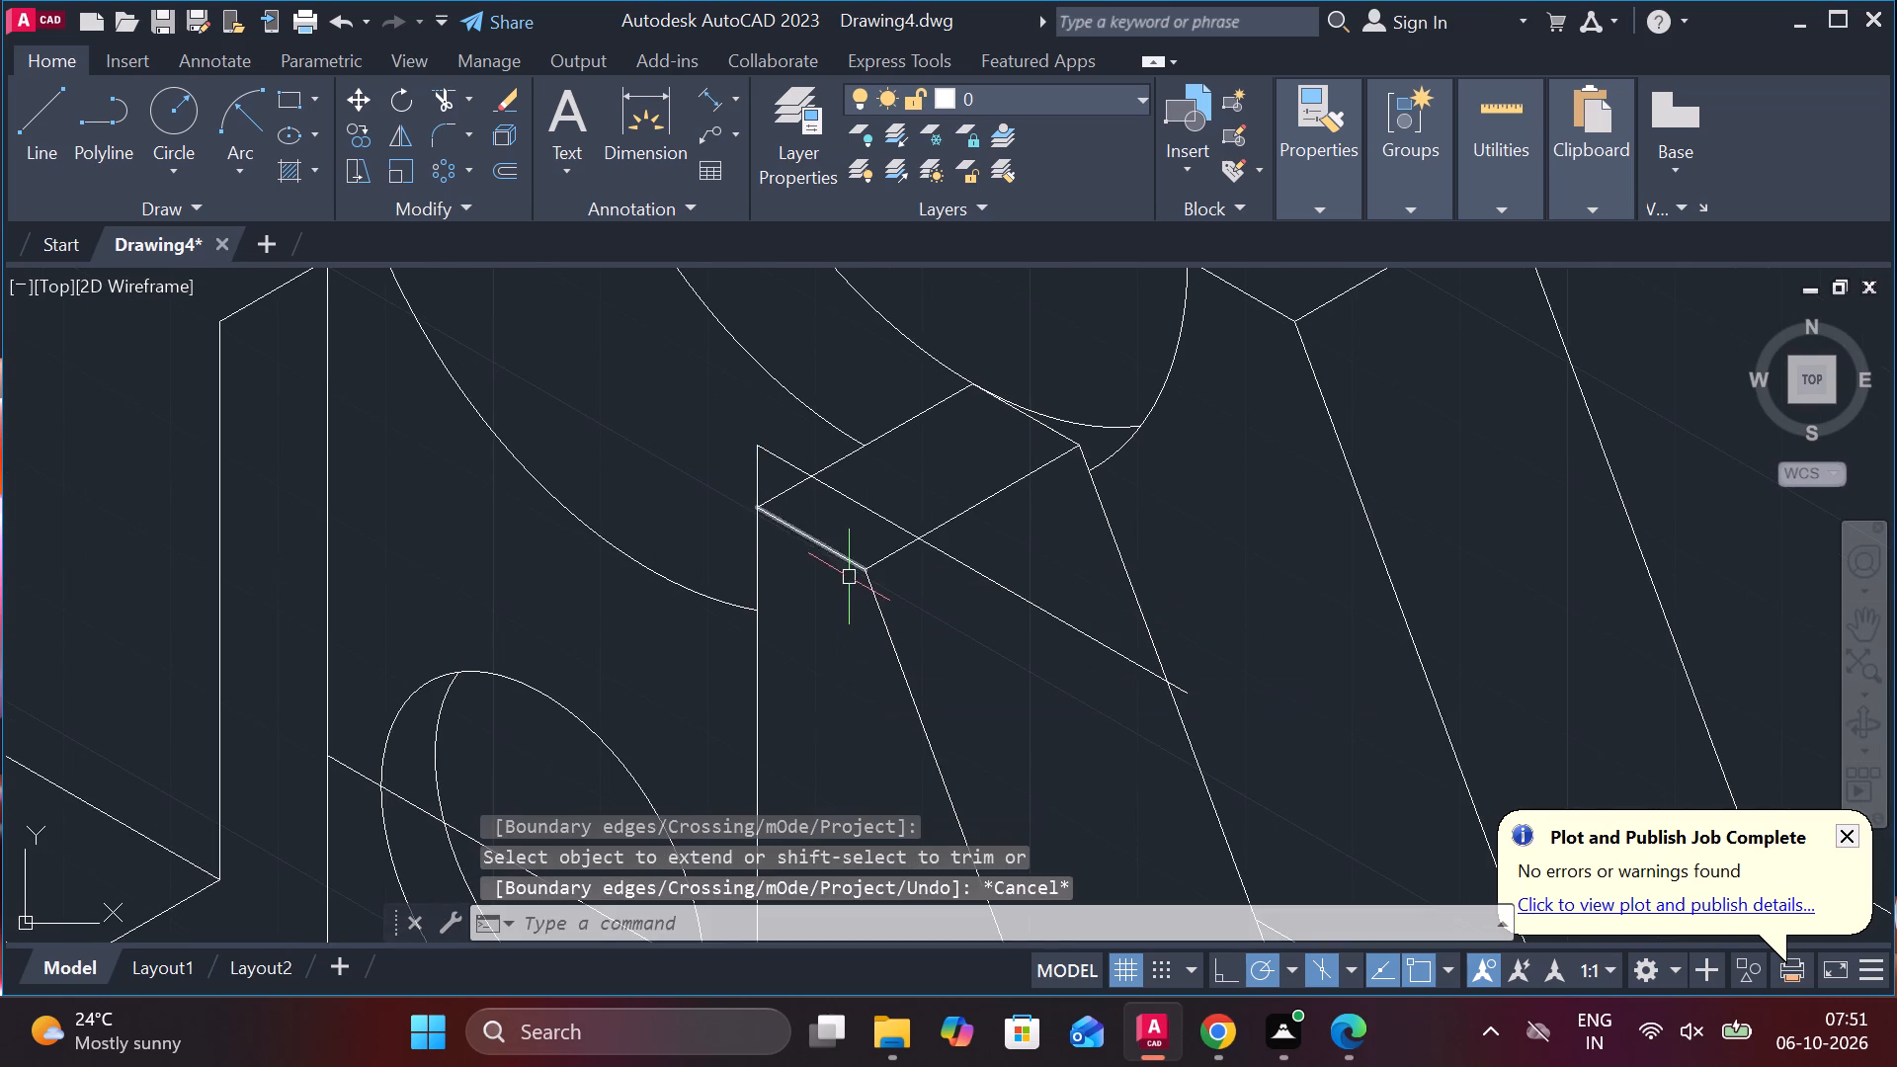
Erase the front-right rib's short front top edge and the sloped edge running down from it.
click(831, 546)
click(876, 588)
scroll(905, 594, down, 3)
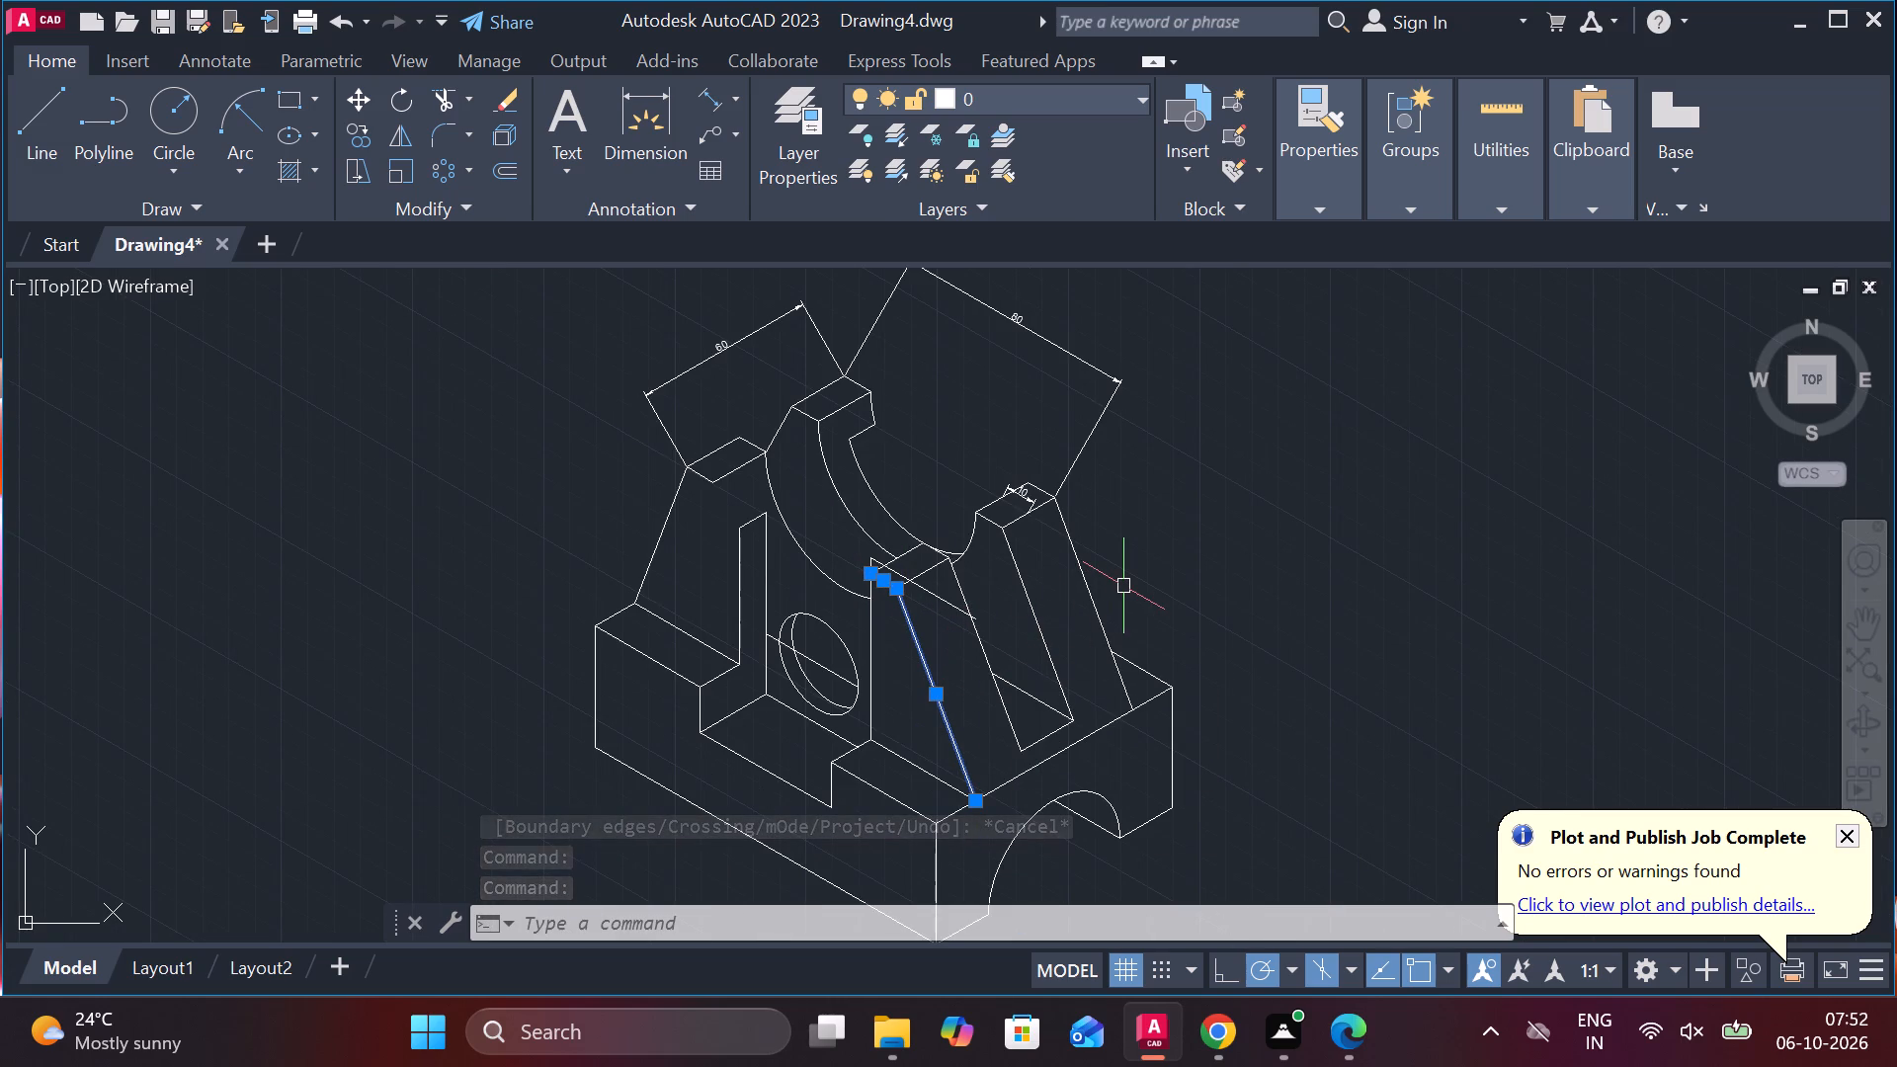
scroll(926, 560, up, 2)
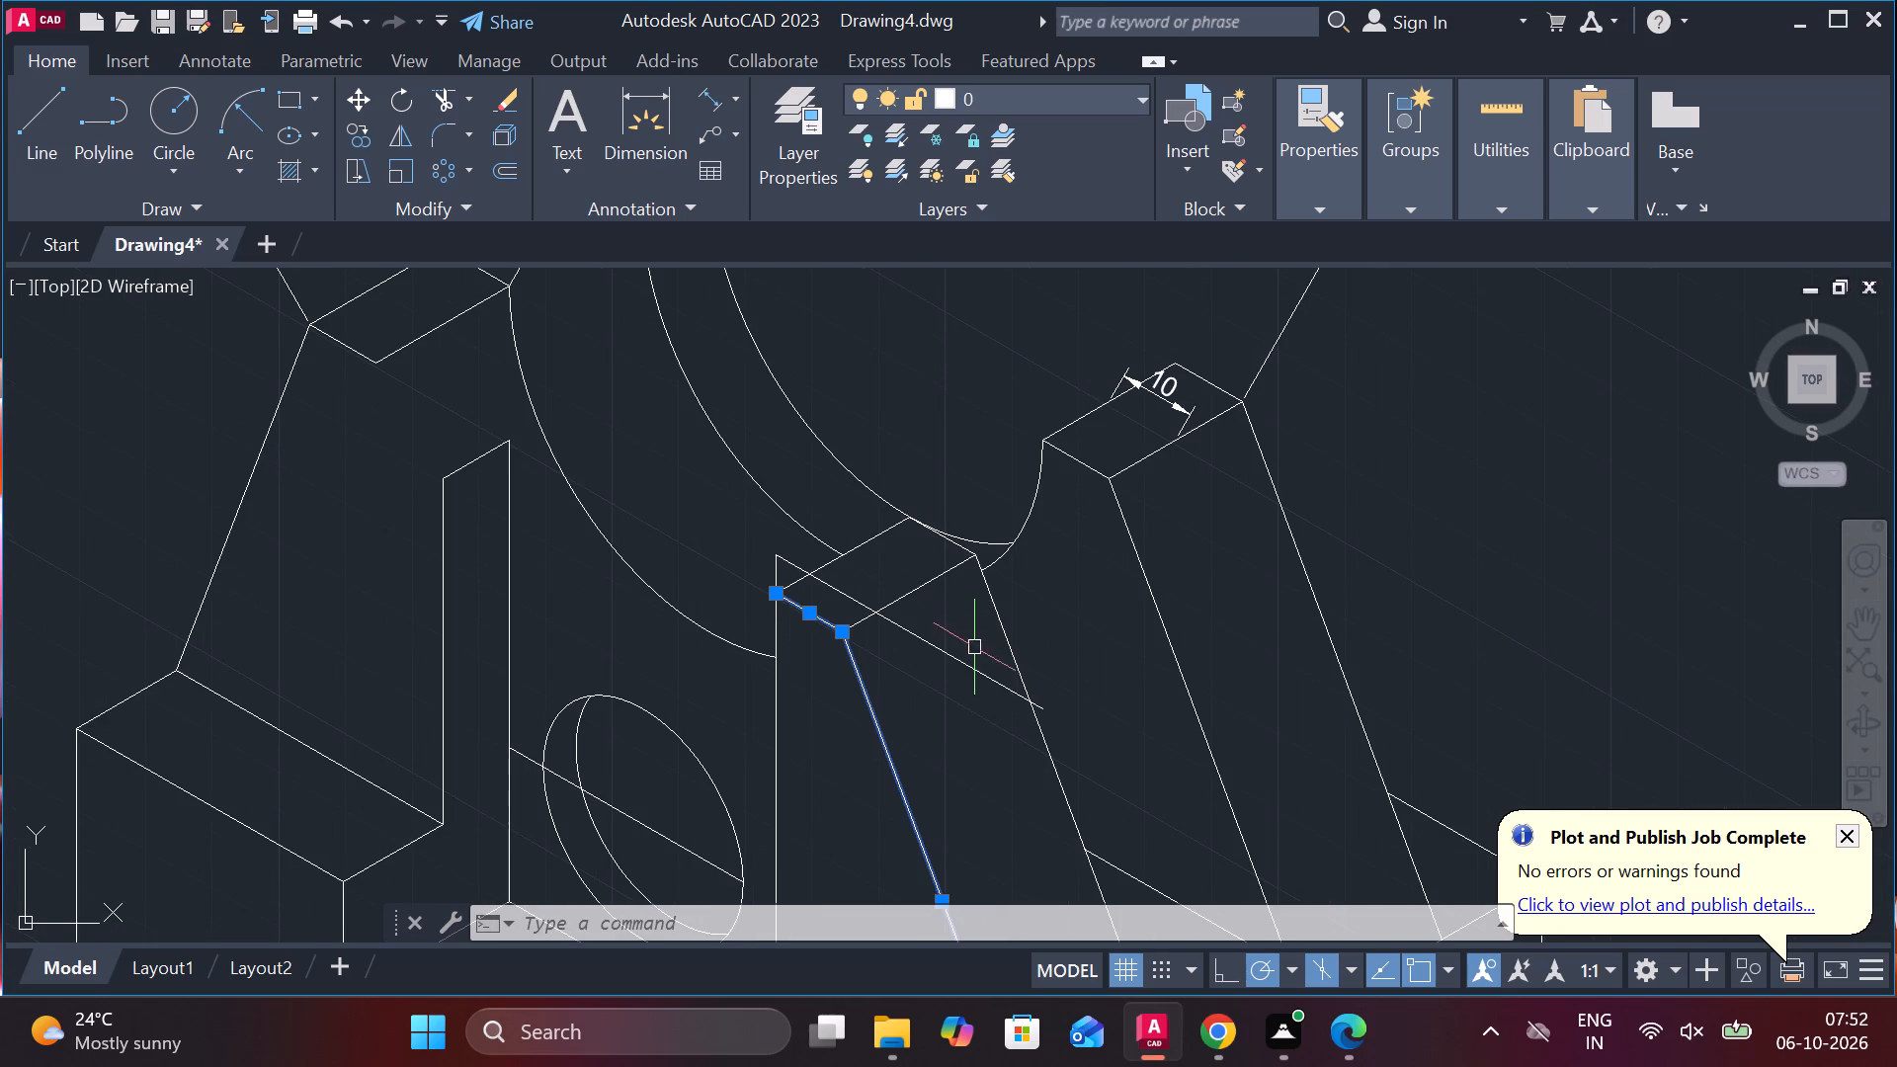
key(e)
key(Return)
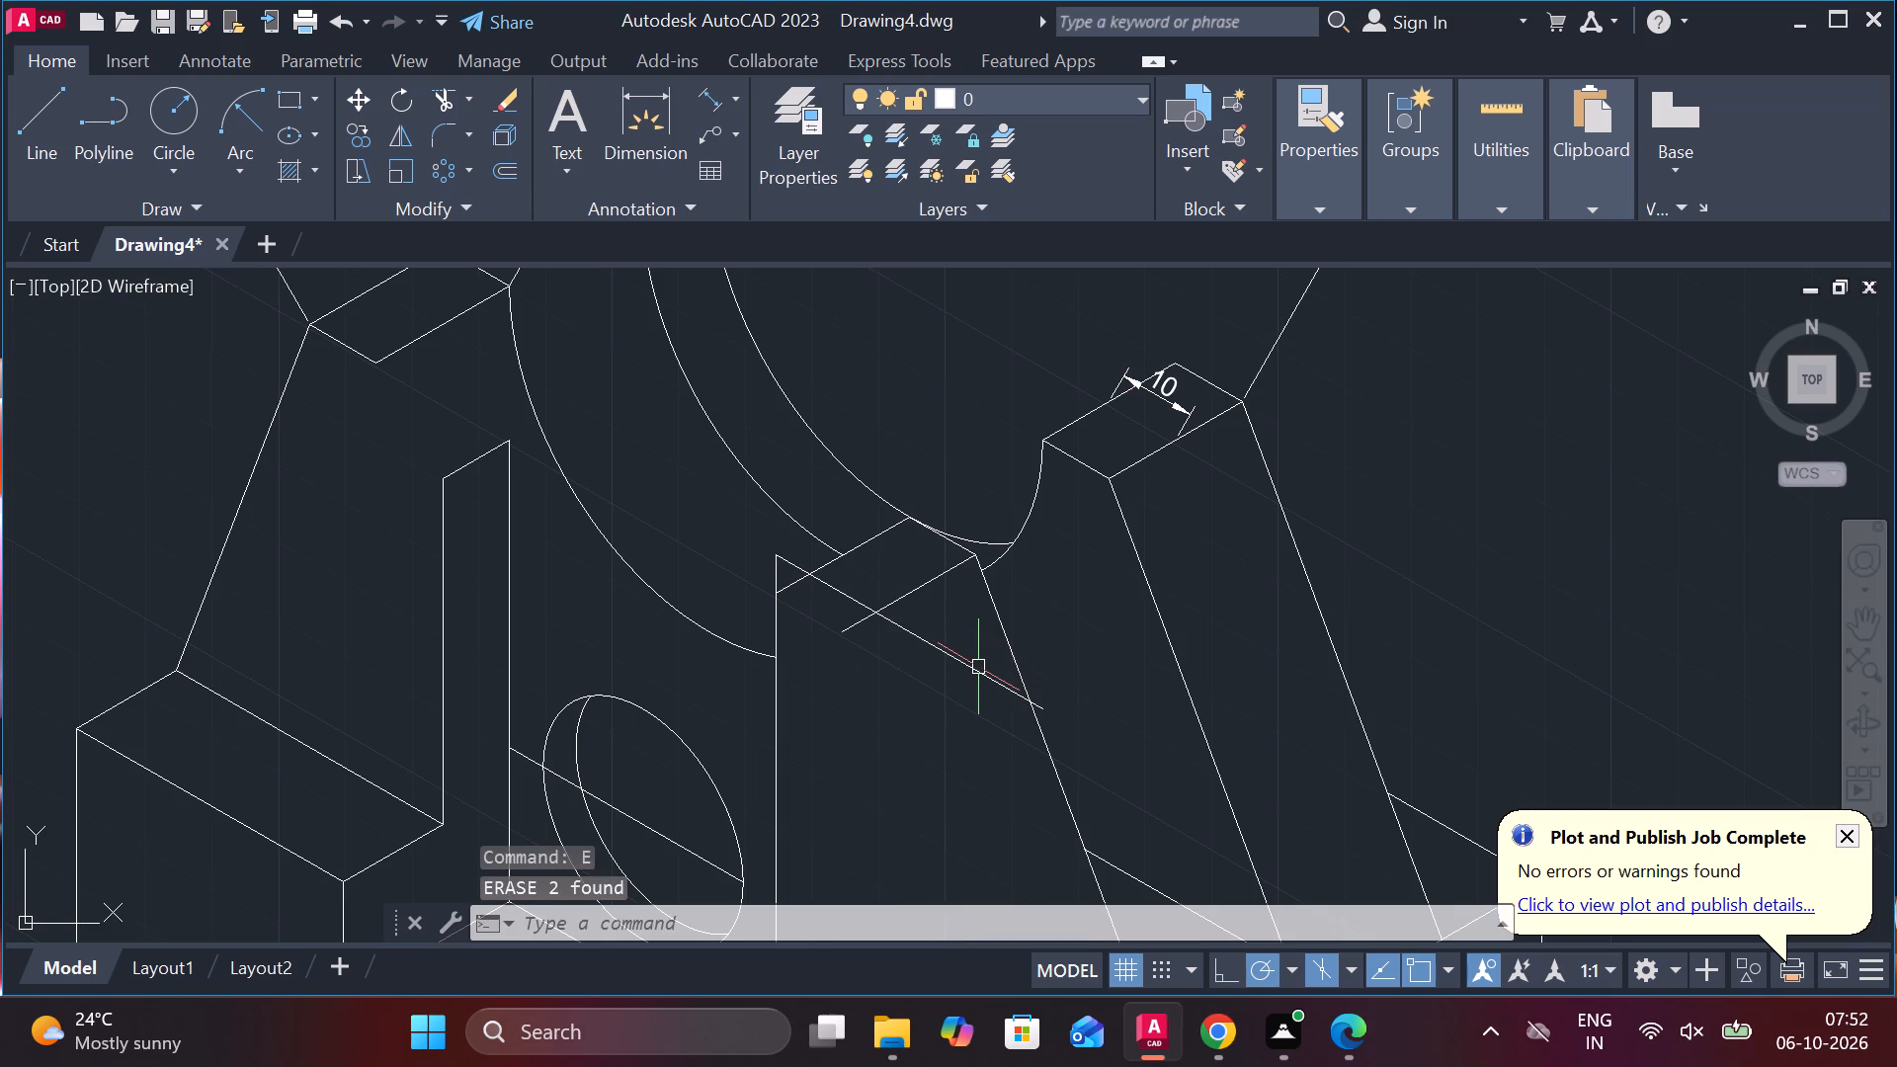
Trim away the leftover short top-face edges of the front-right rib around the copied 60-unit-high line.
text(TR)
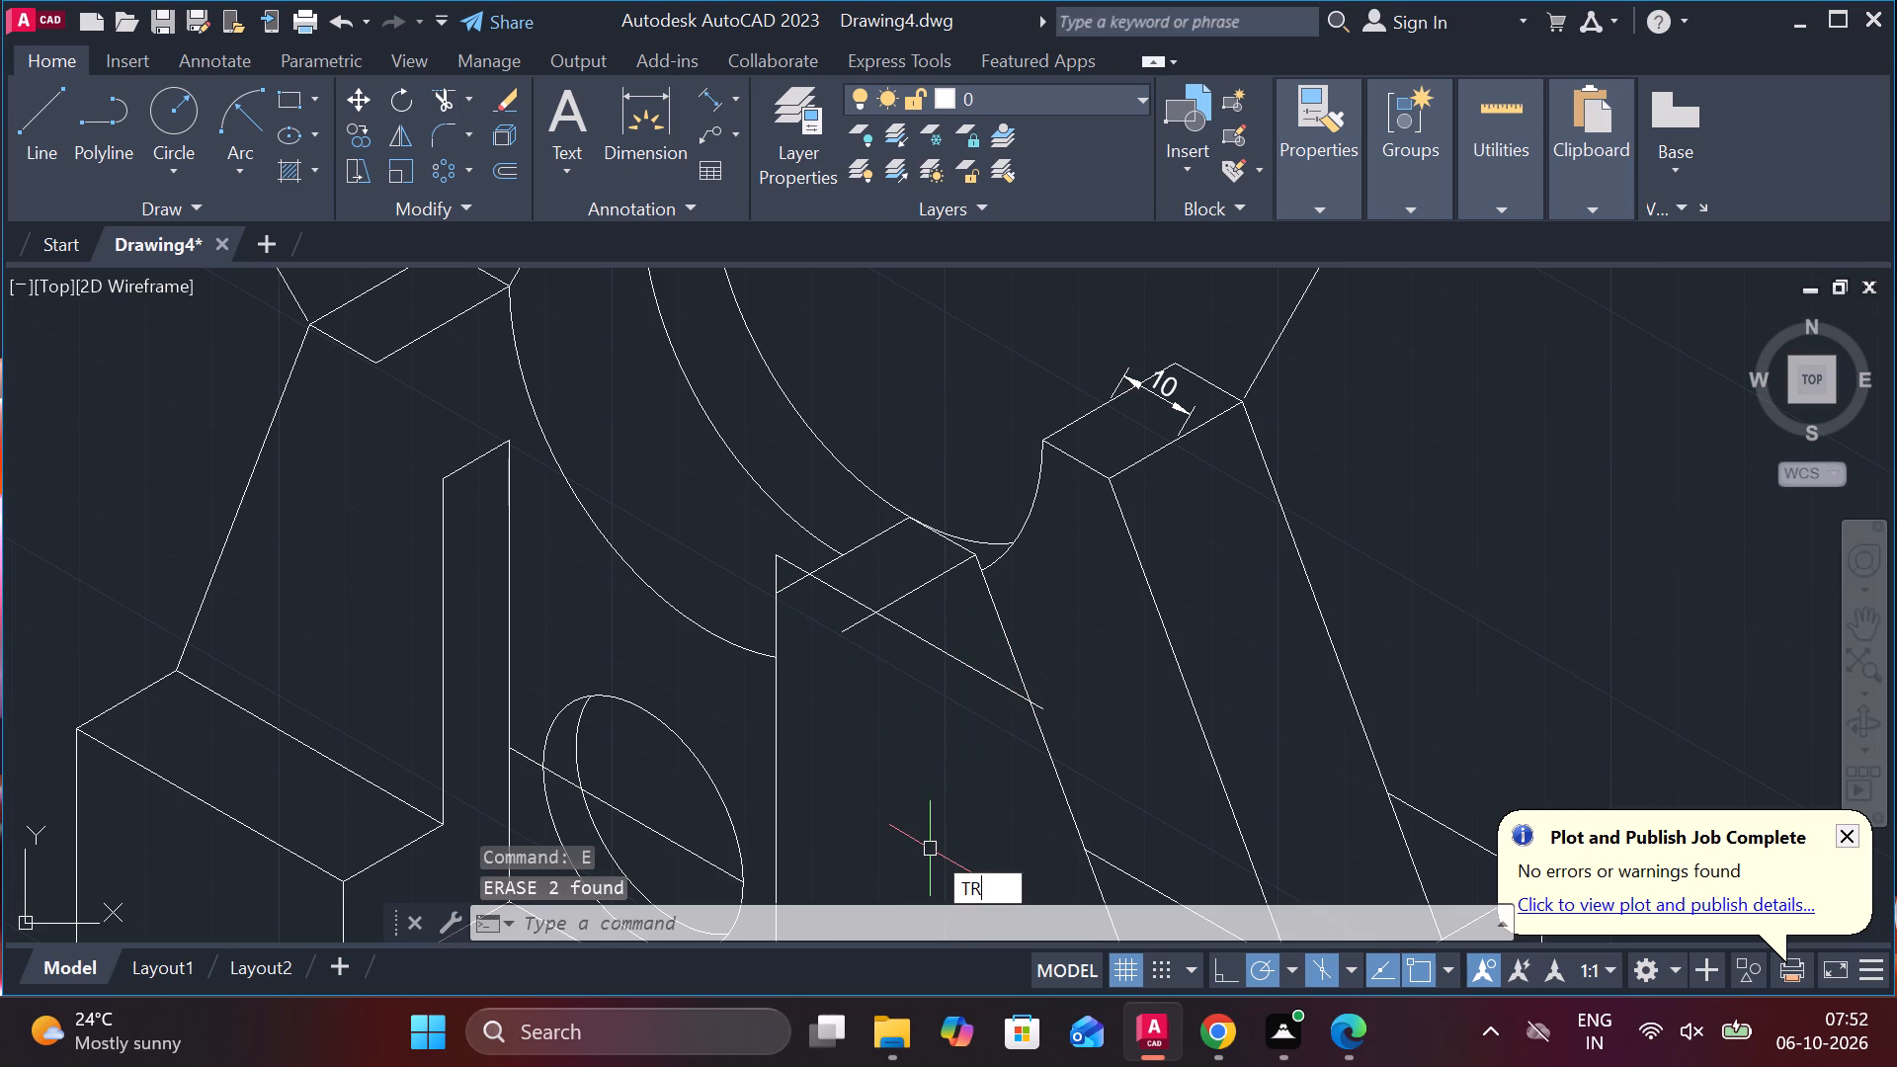
key(space)
click(852, 633)
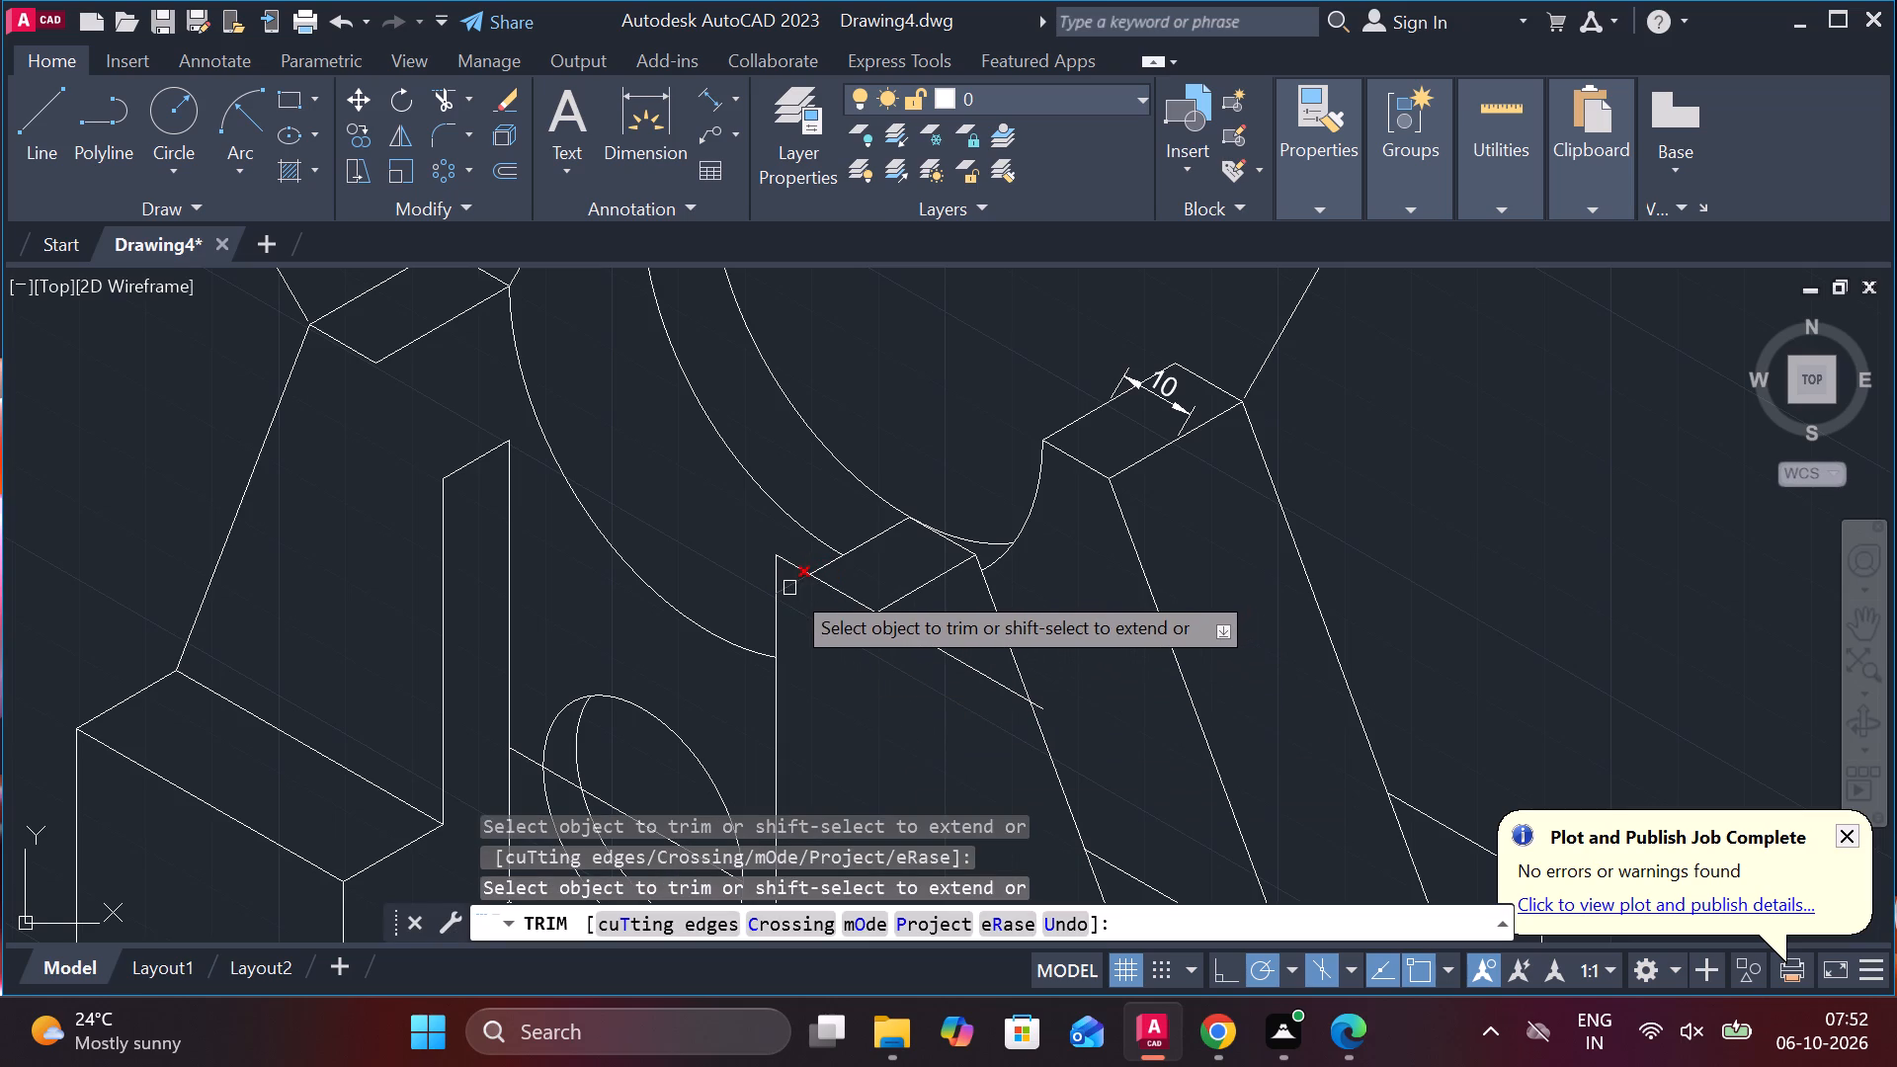
click(789, 588)
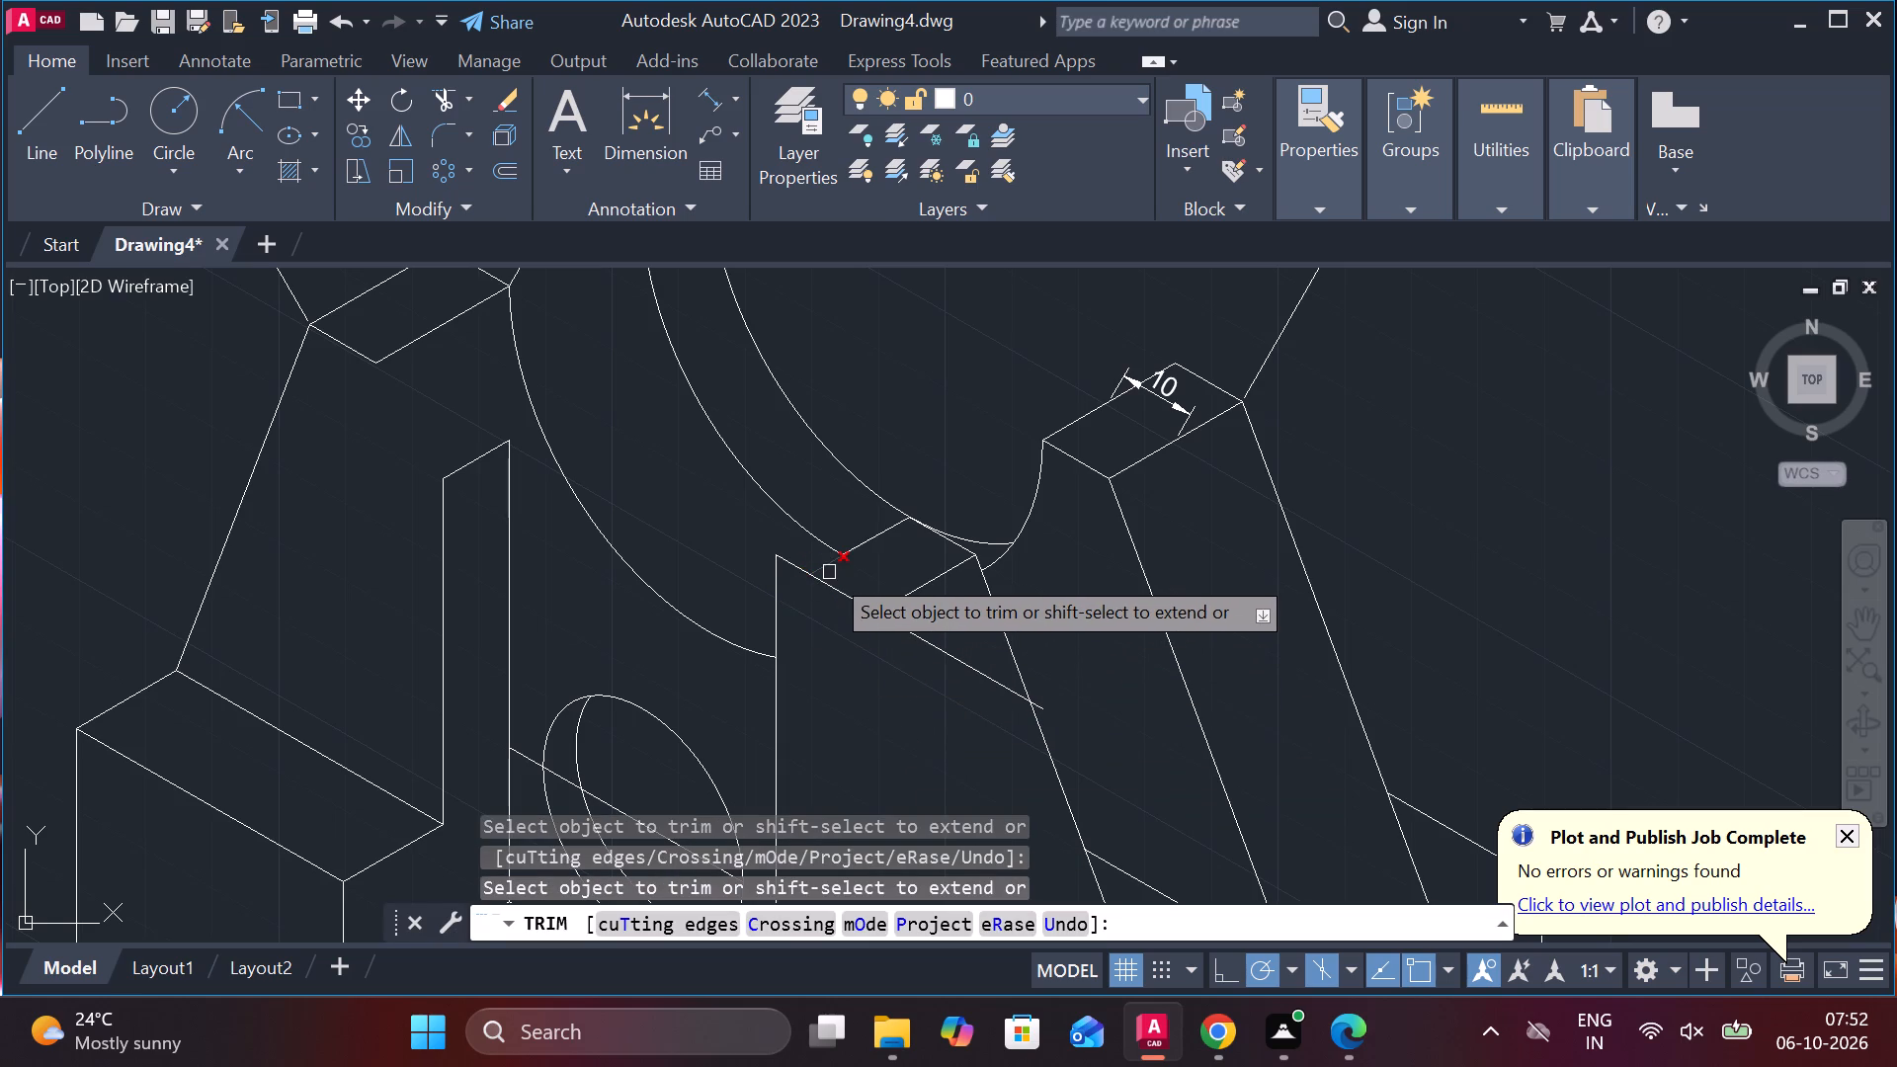
click(865, 543)
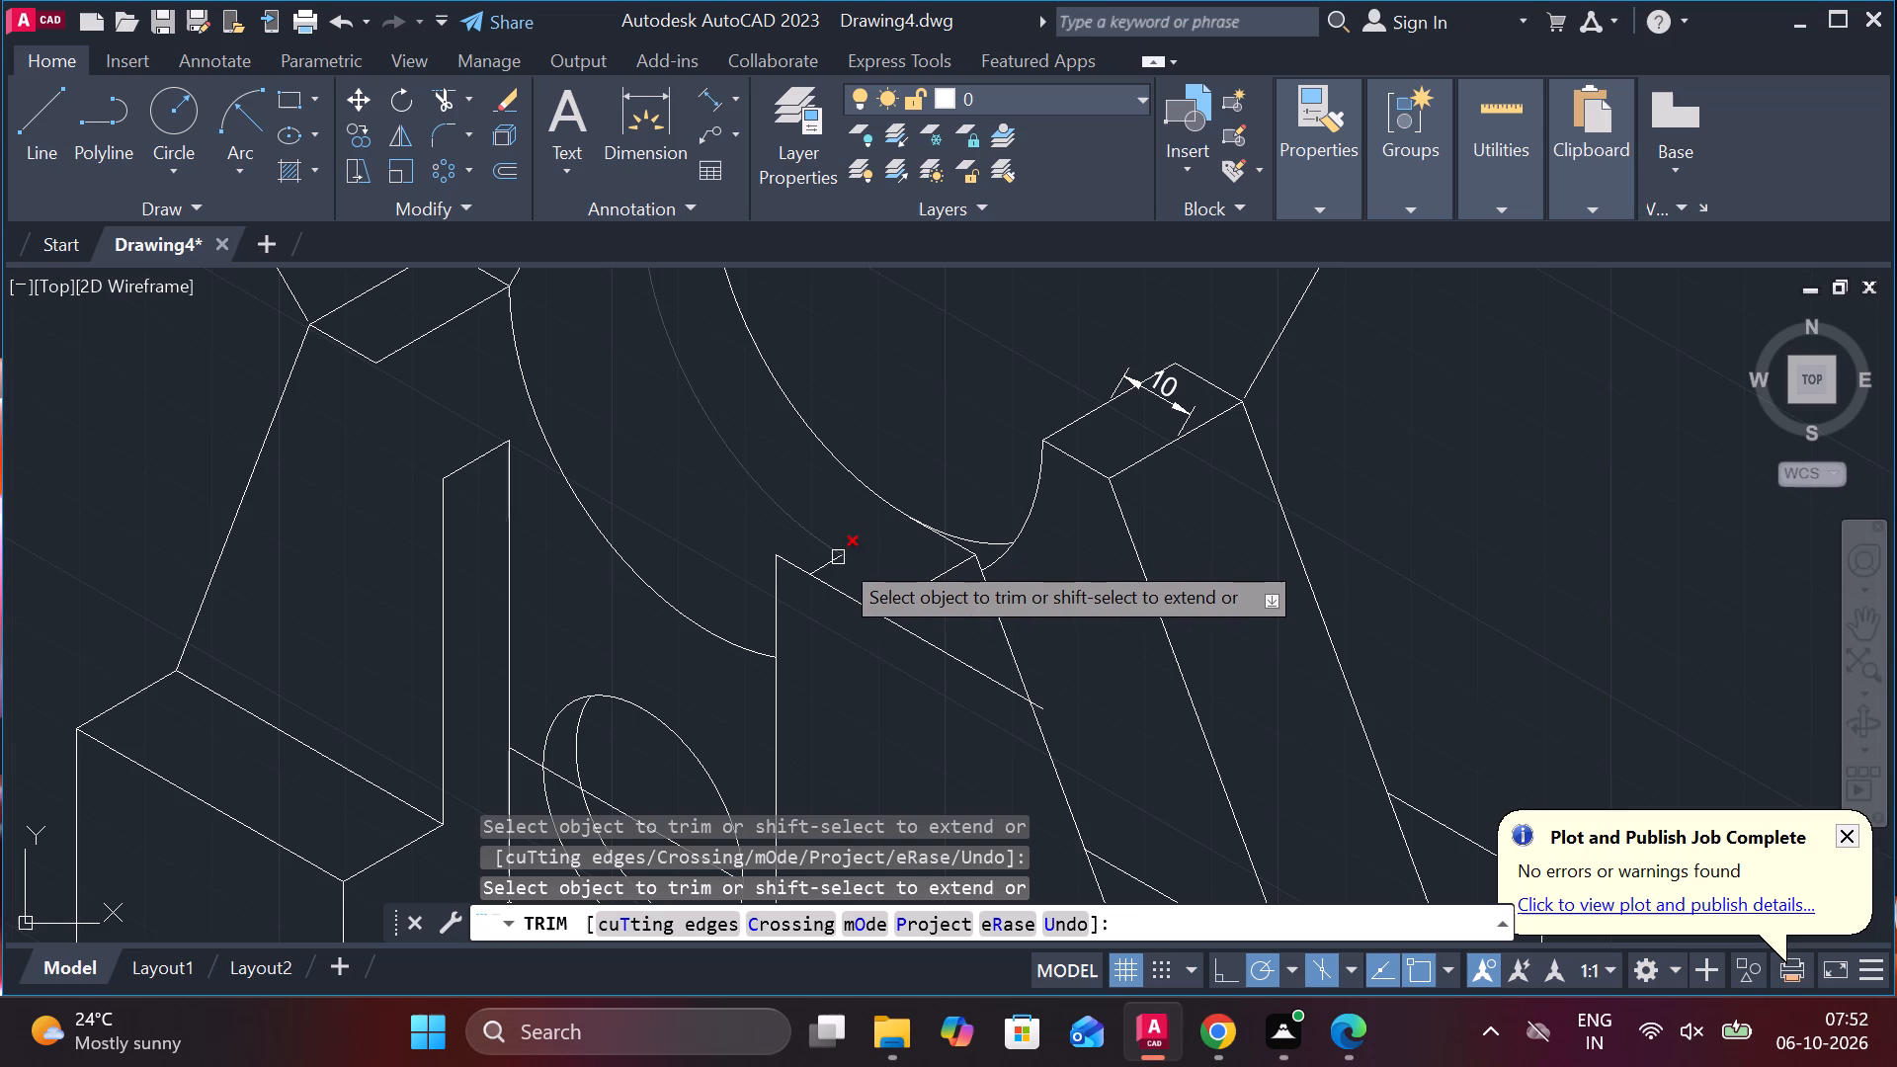
click(830, 569)
click(923, 586)
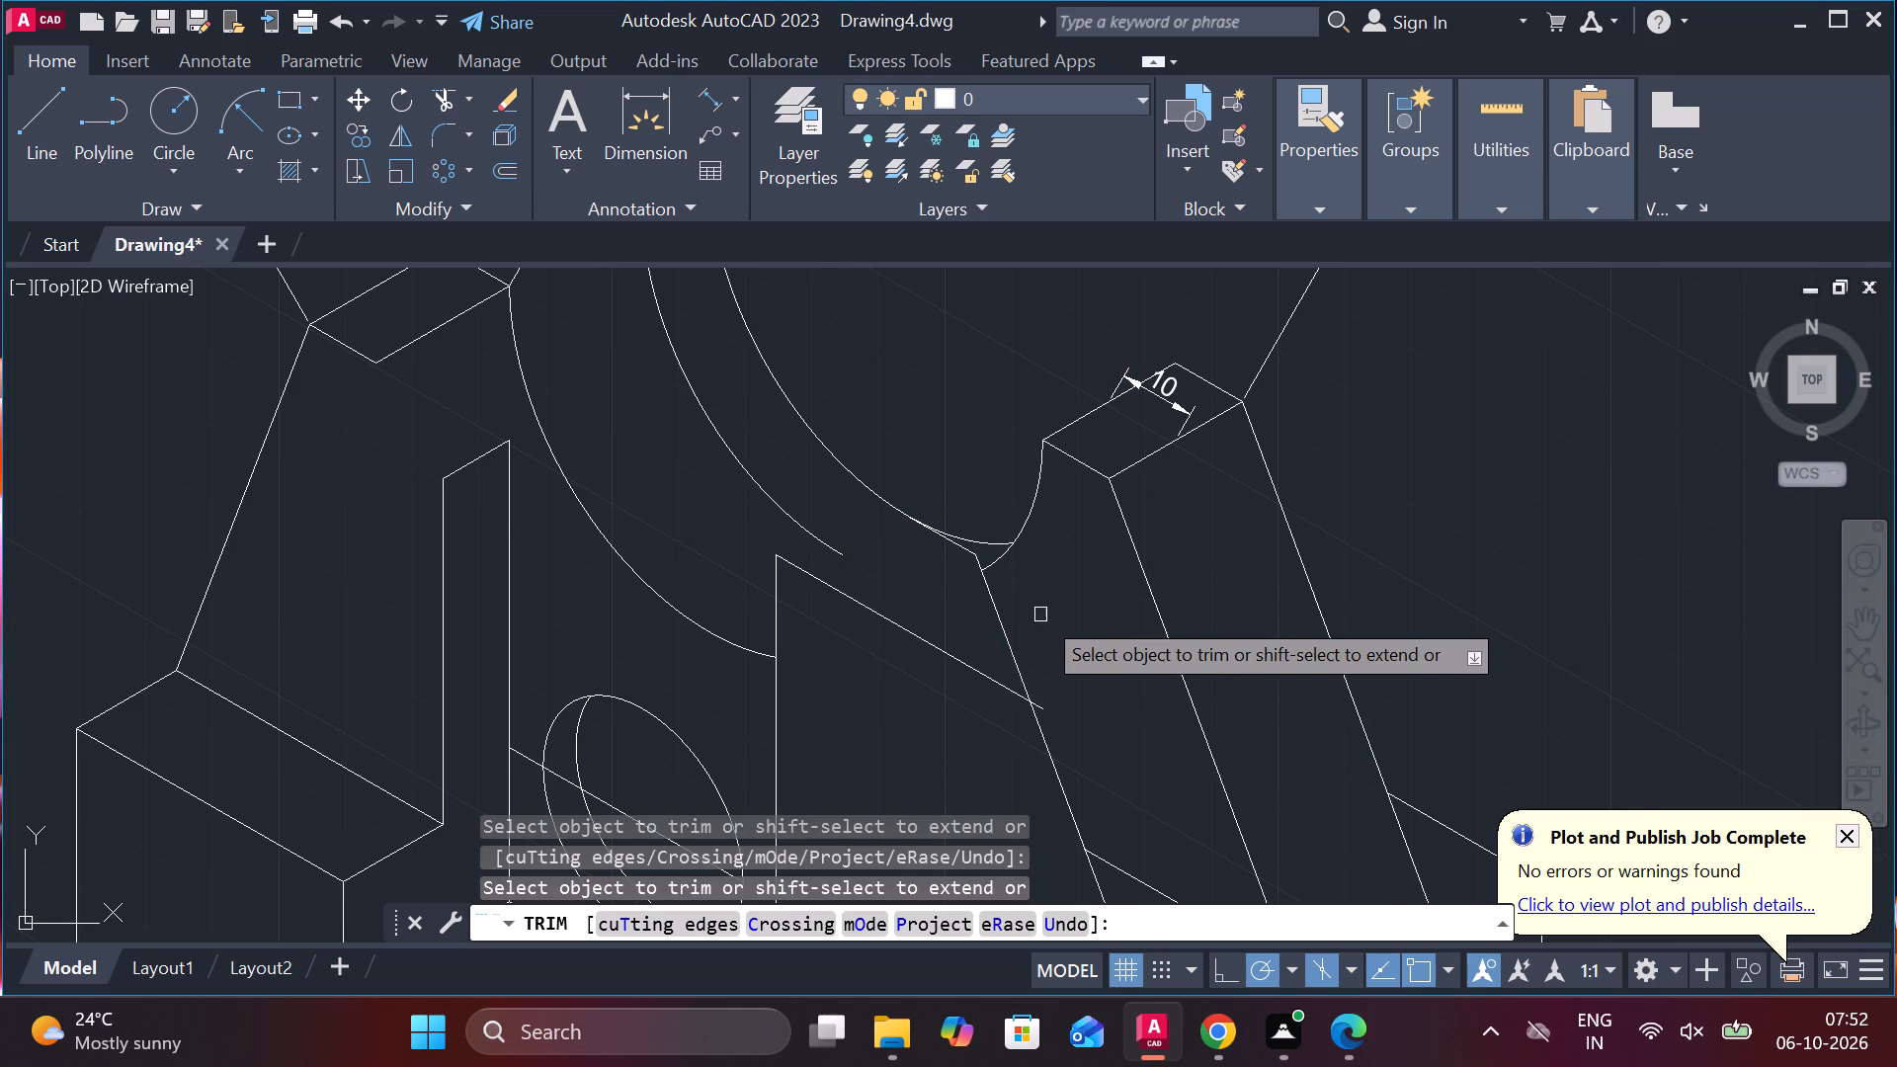
scroll(1040, 615, down, 1)
key(Escape)
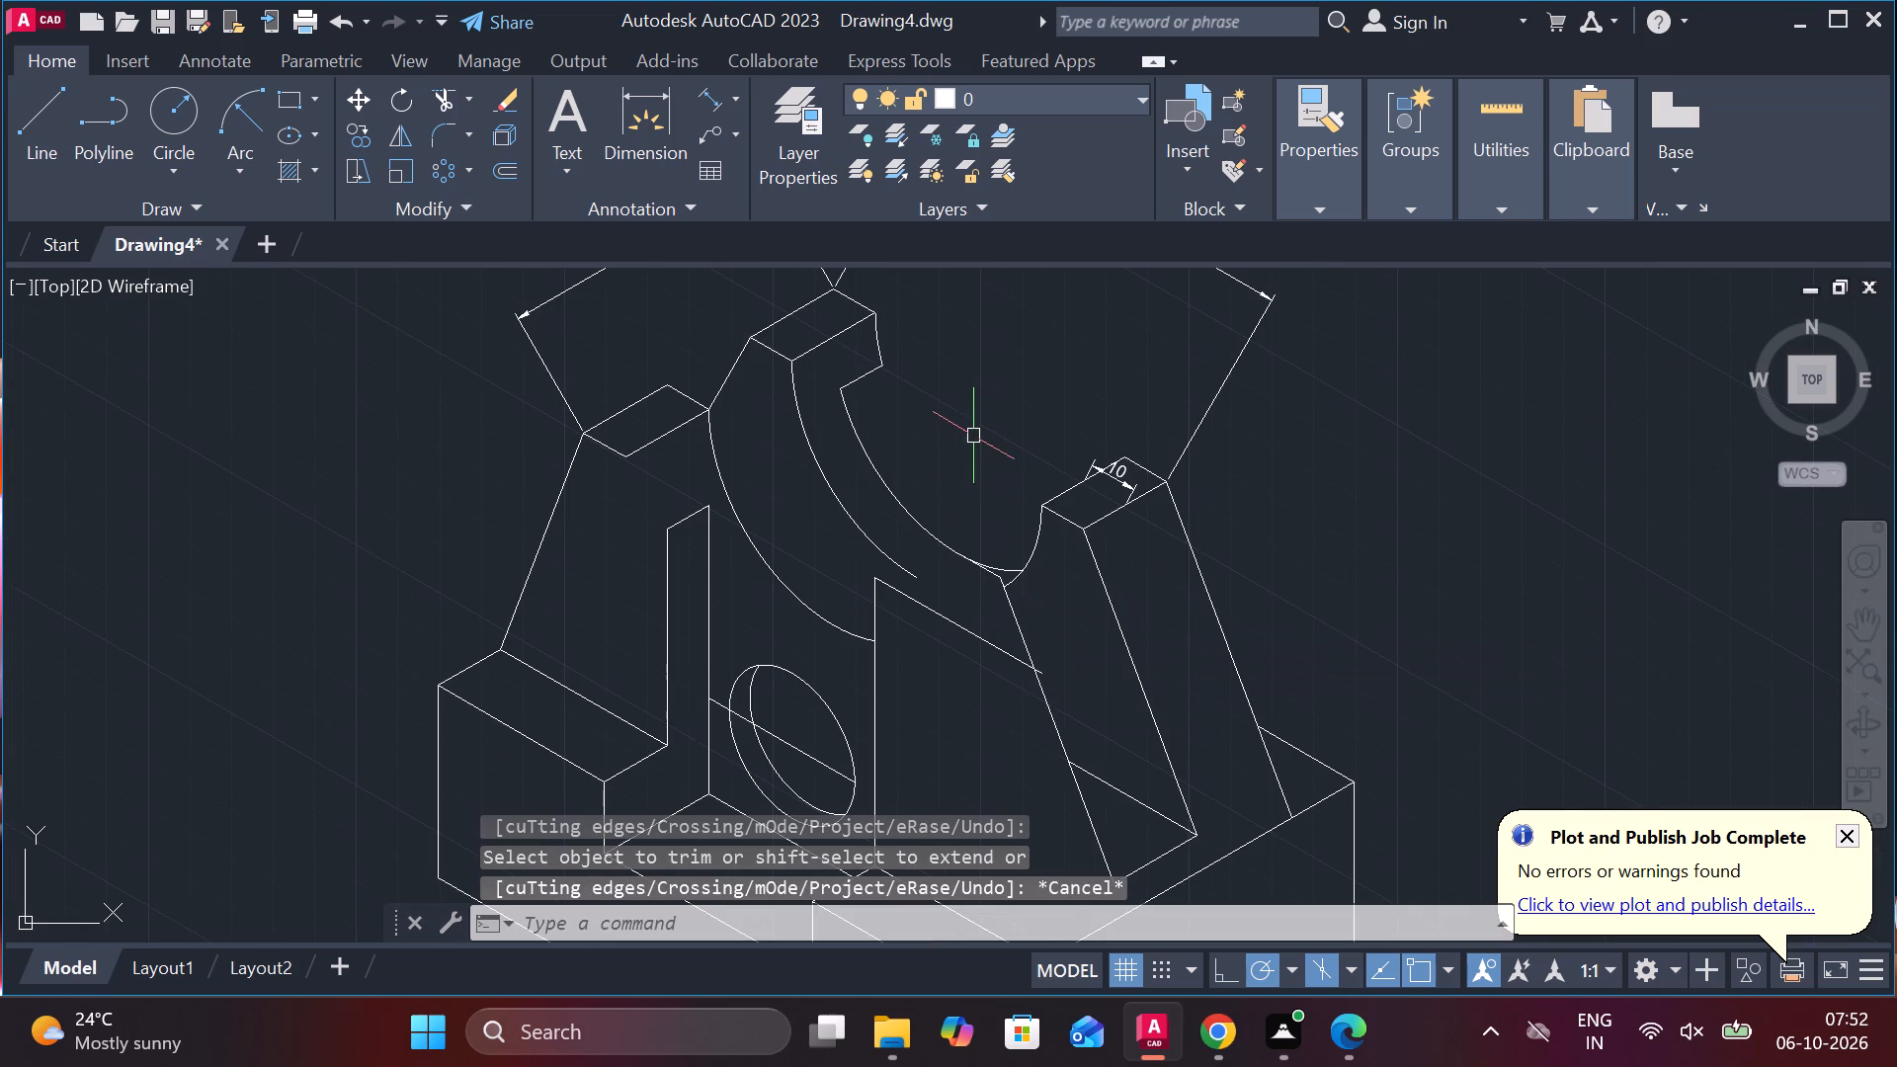
Erase the remaining rear and left ribs, their curved recess arcs, and the attached dimensions, including the 10-unit one.
click(975, 434)
click(555, 351)
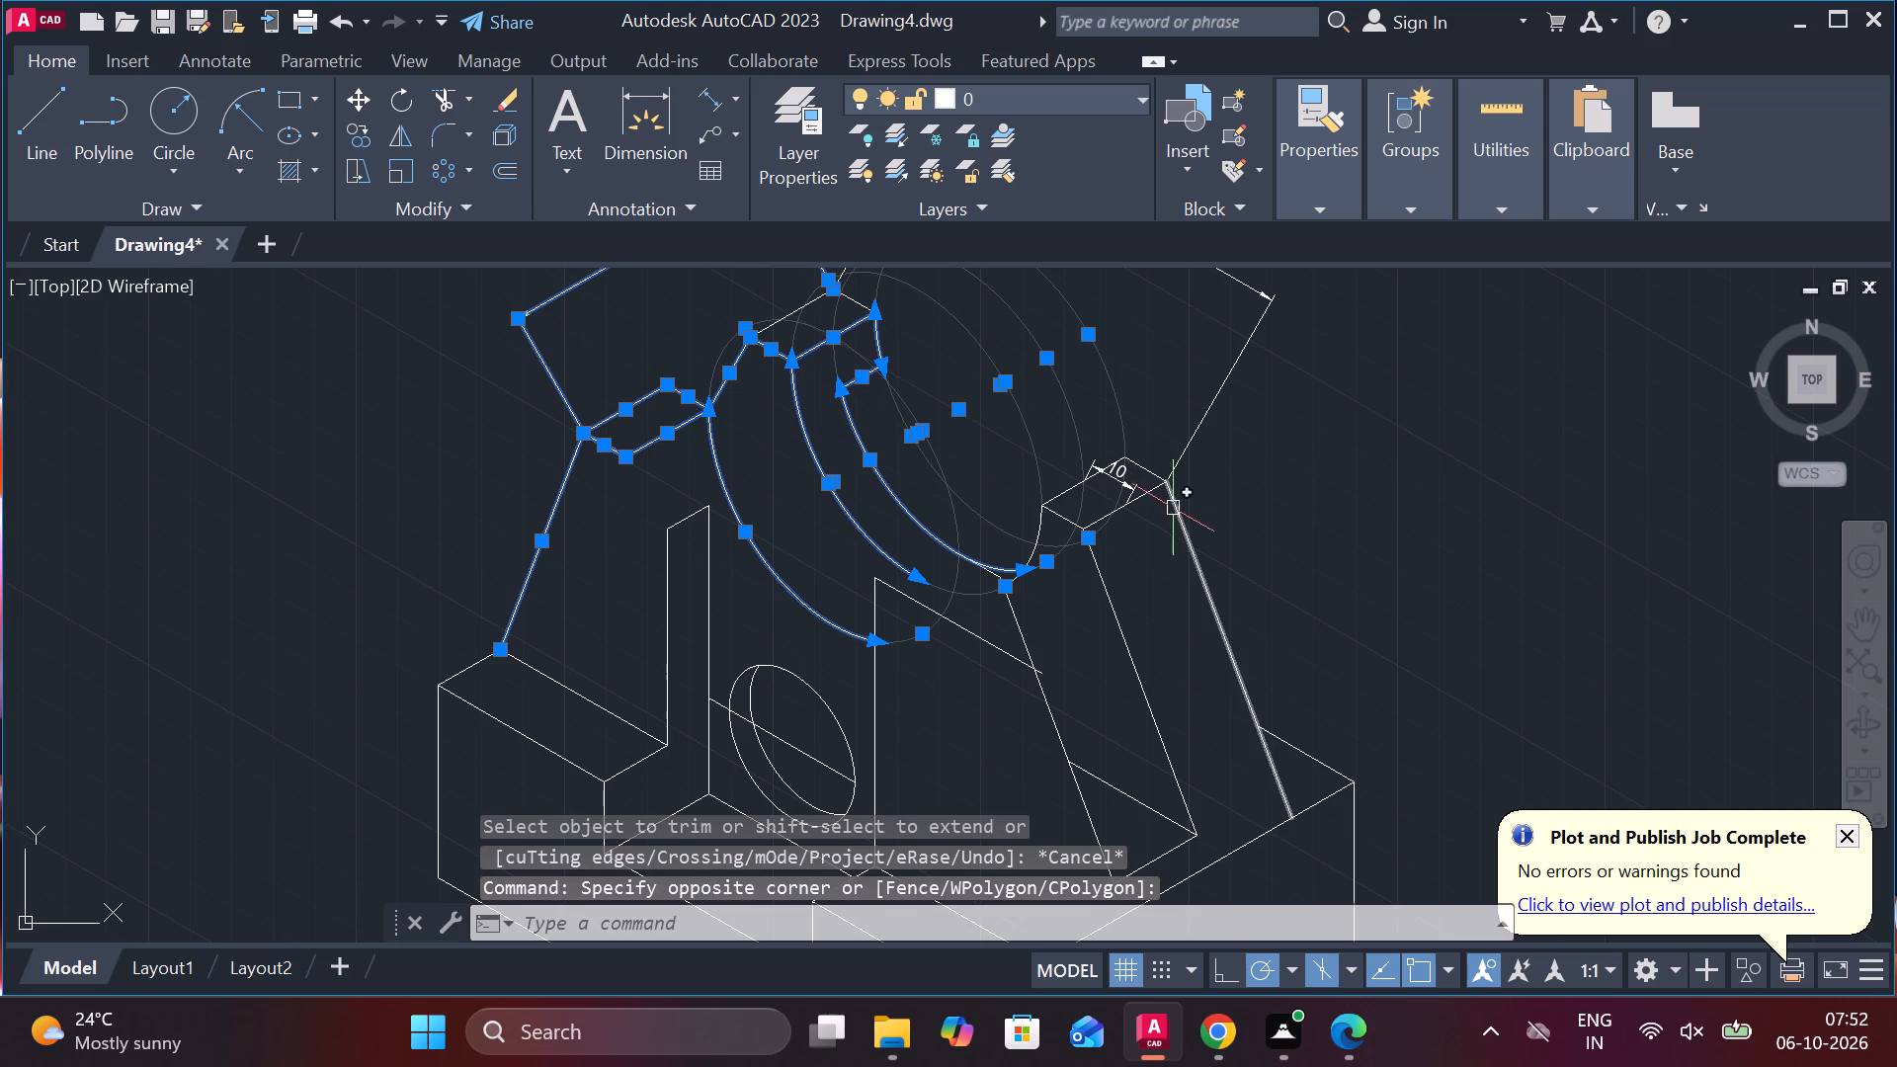
key(e)
key(Return)
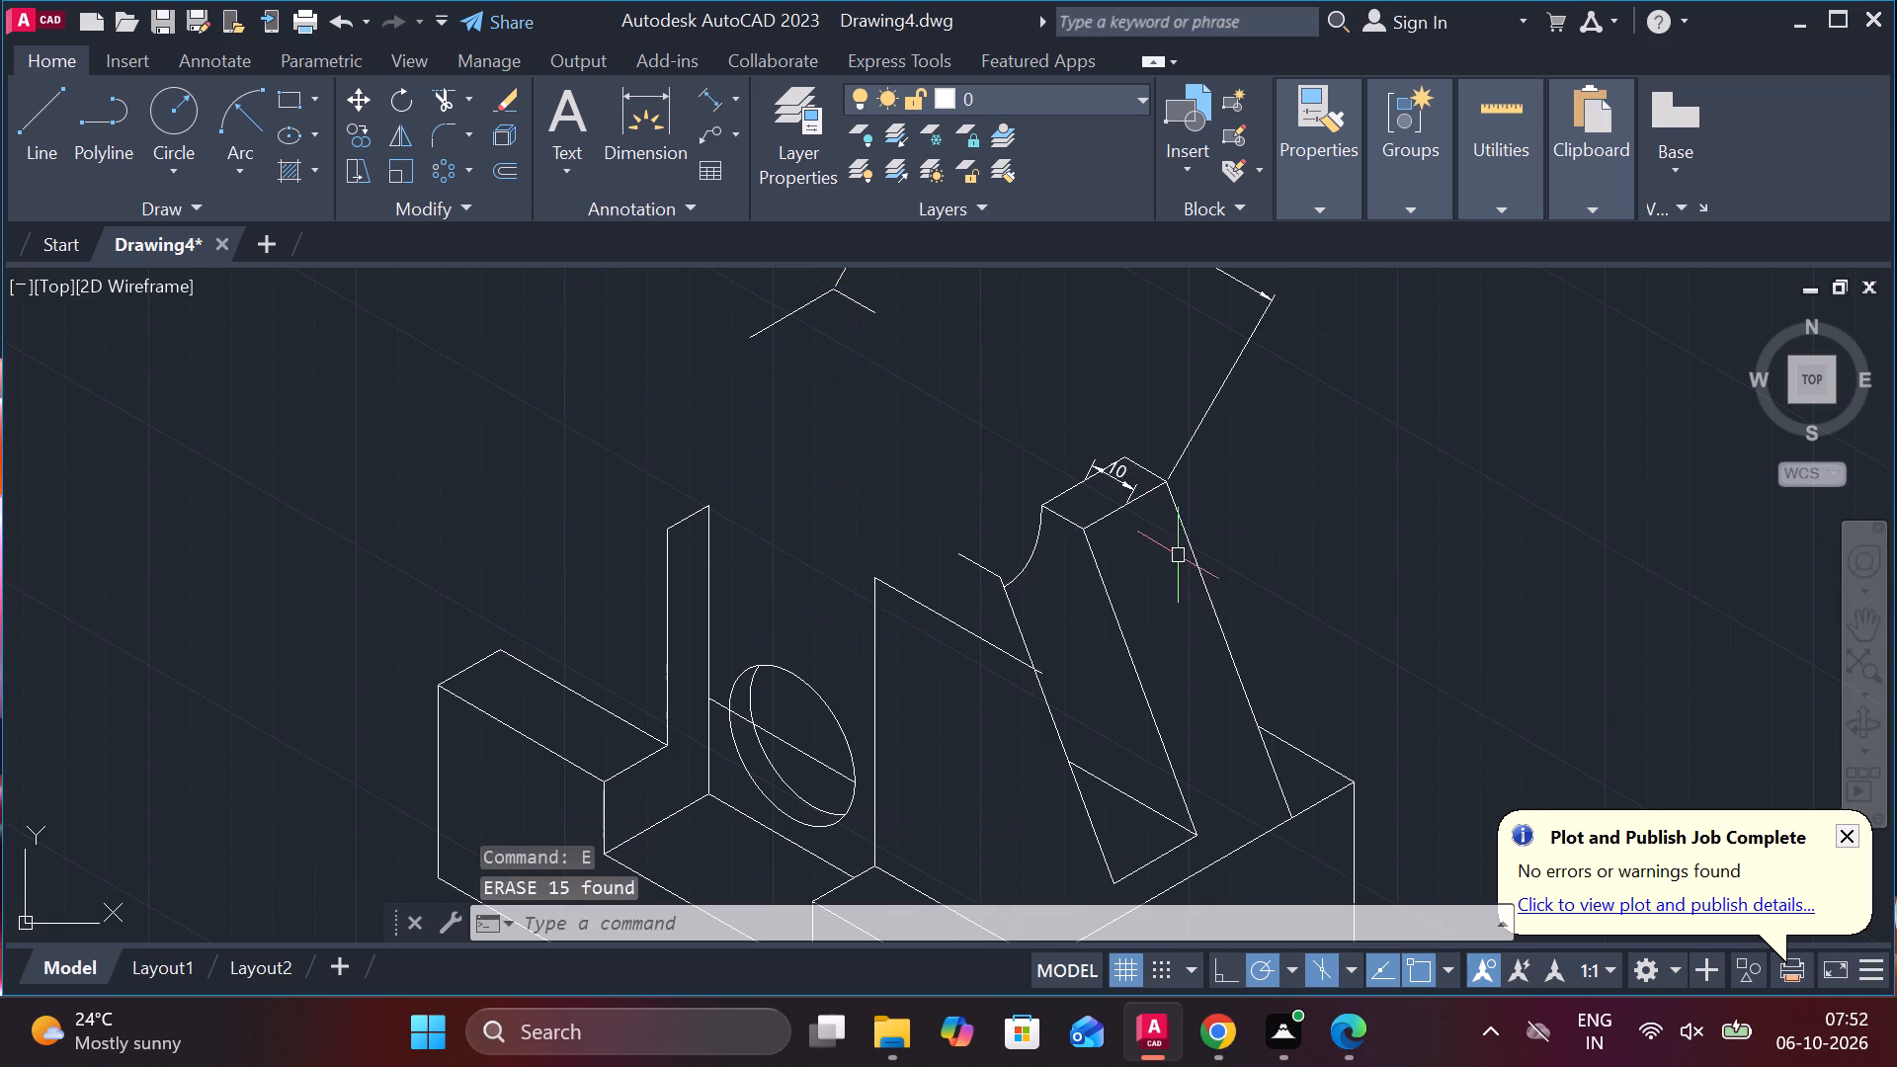
drag(1286, 566, 1243, 558)
click(970, 422)
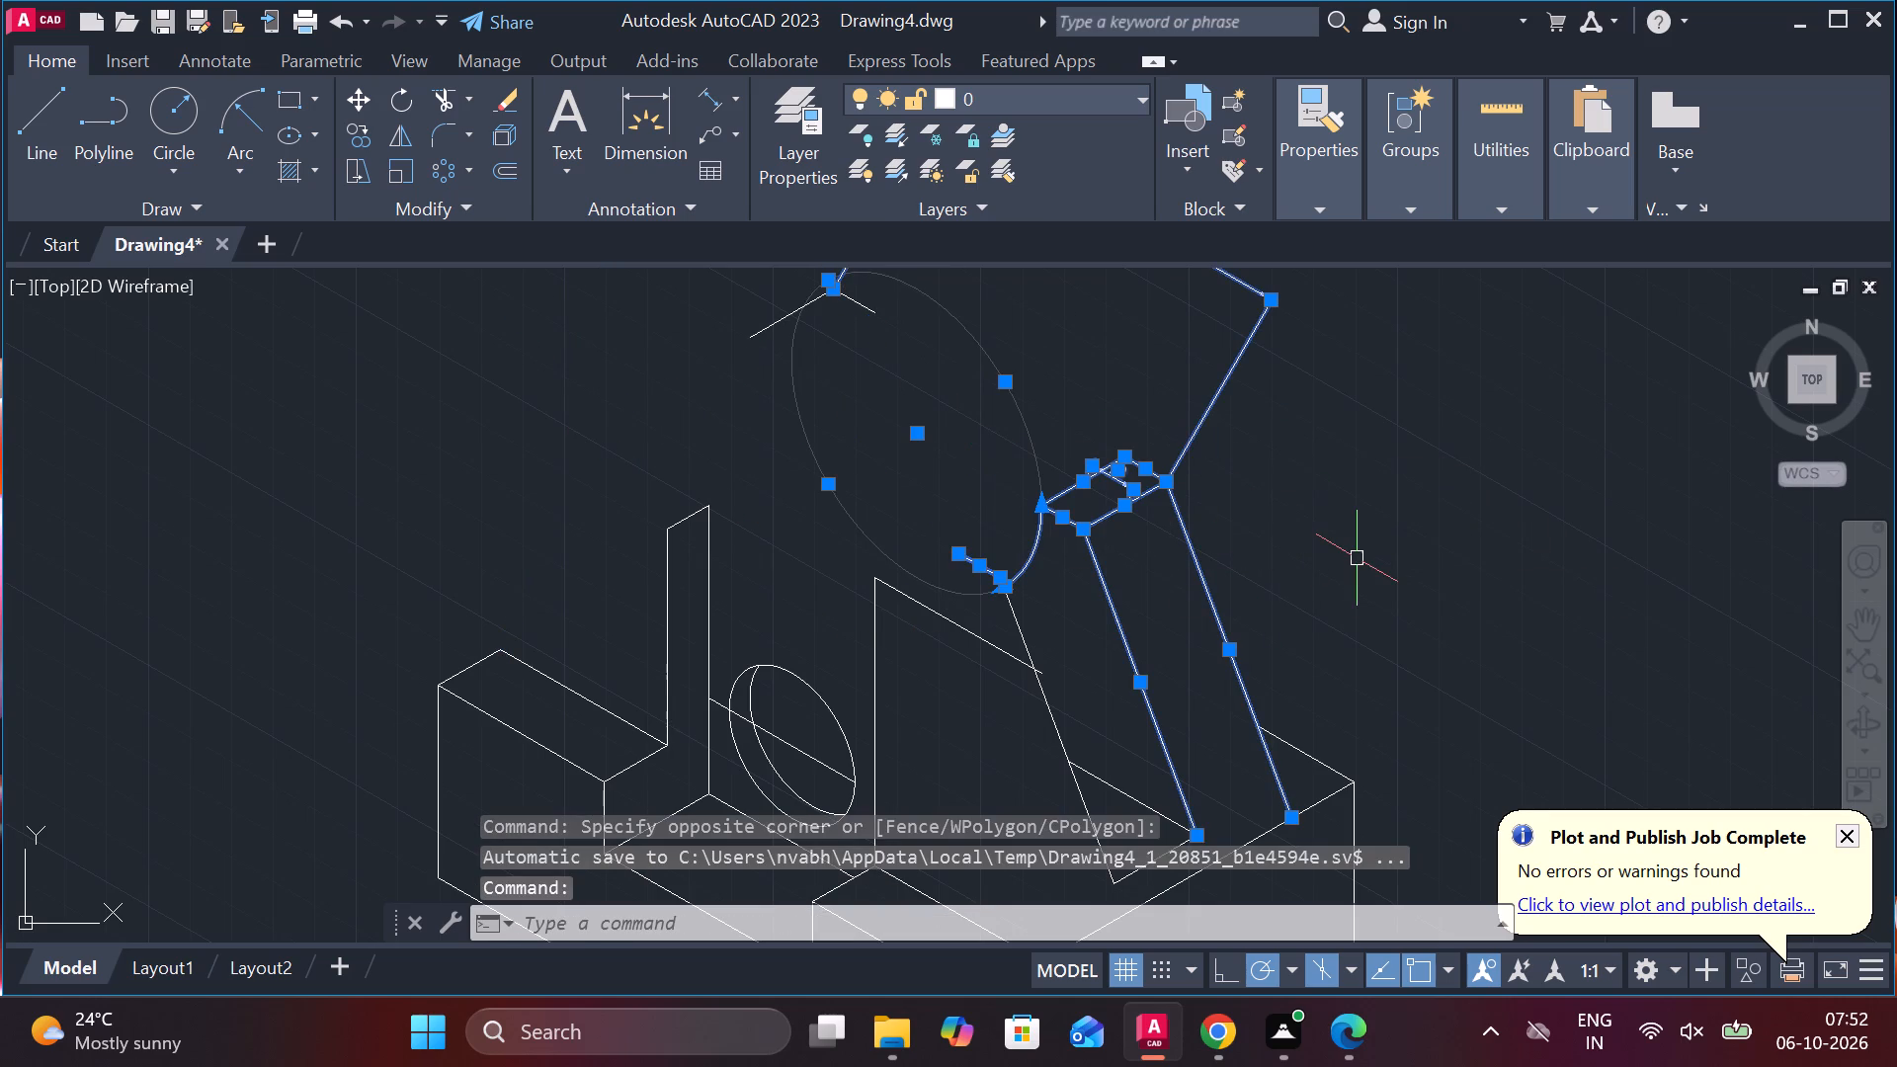
key(e)
key(Return)
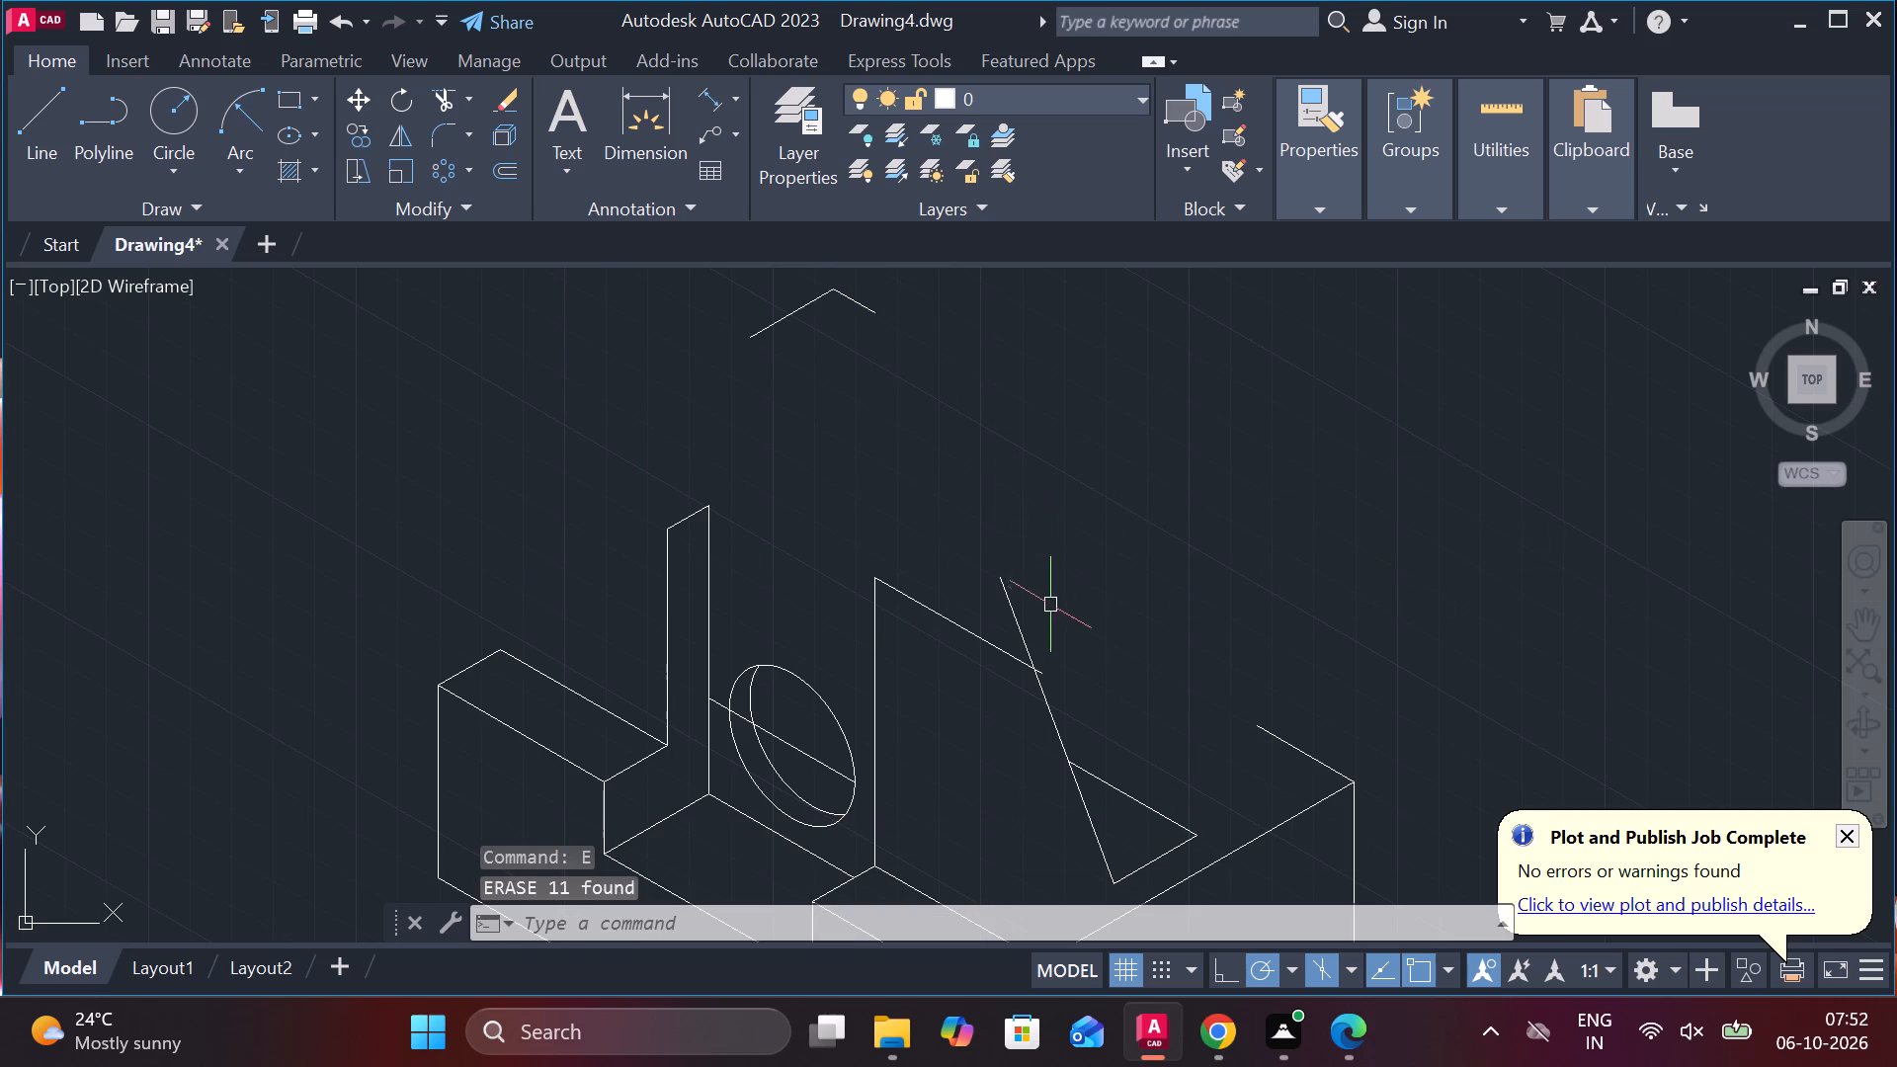
Measure the height of the front-right rib's vertical edge with a trial aligned dimension.
middle_drag(1055, 592, 1014, 471)
middle_click(1066, 494)
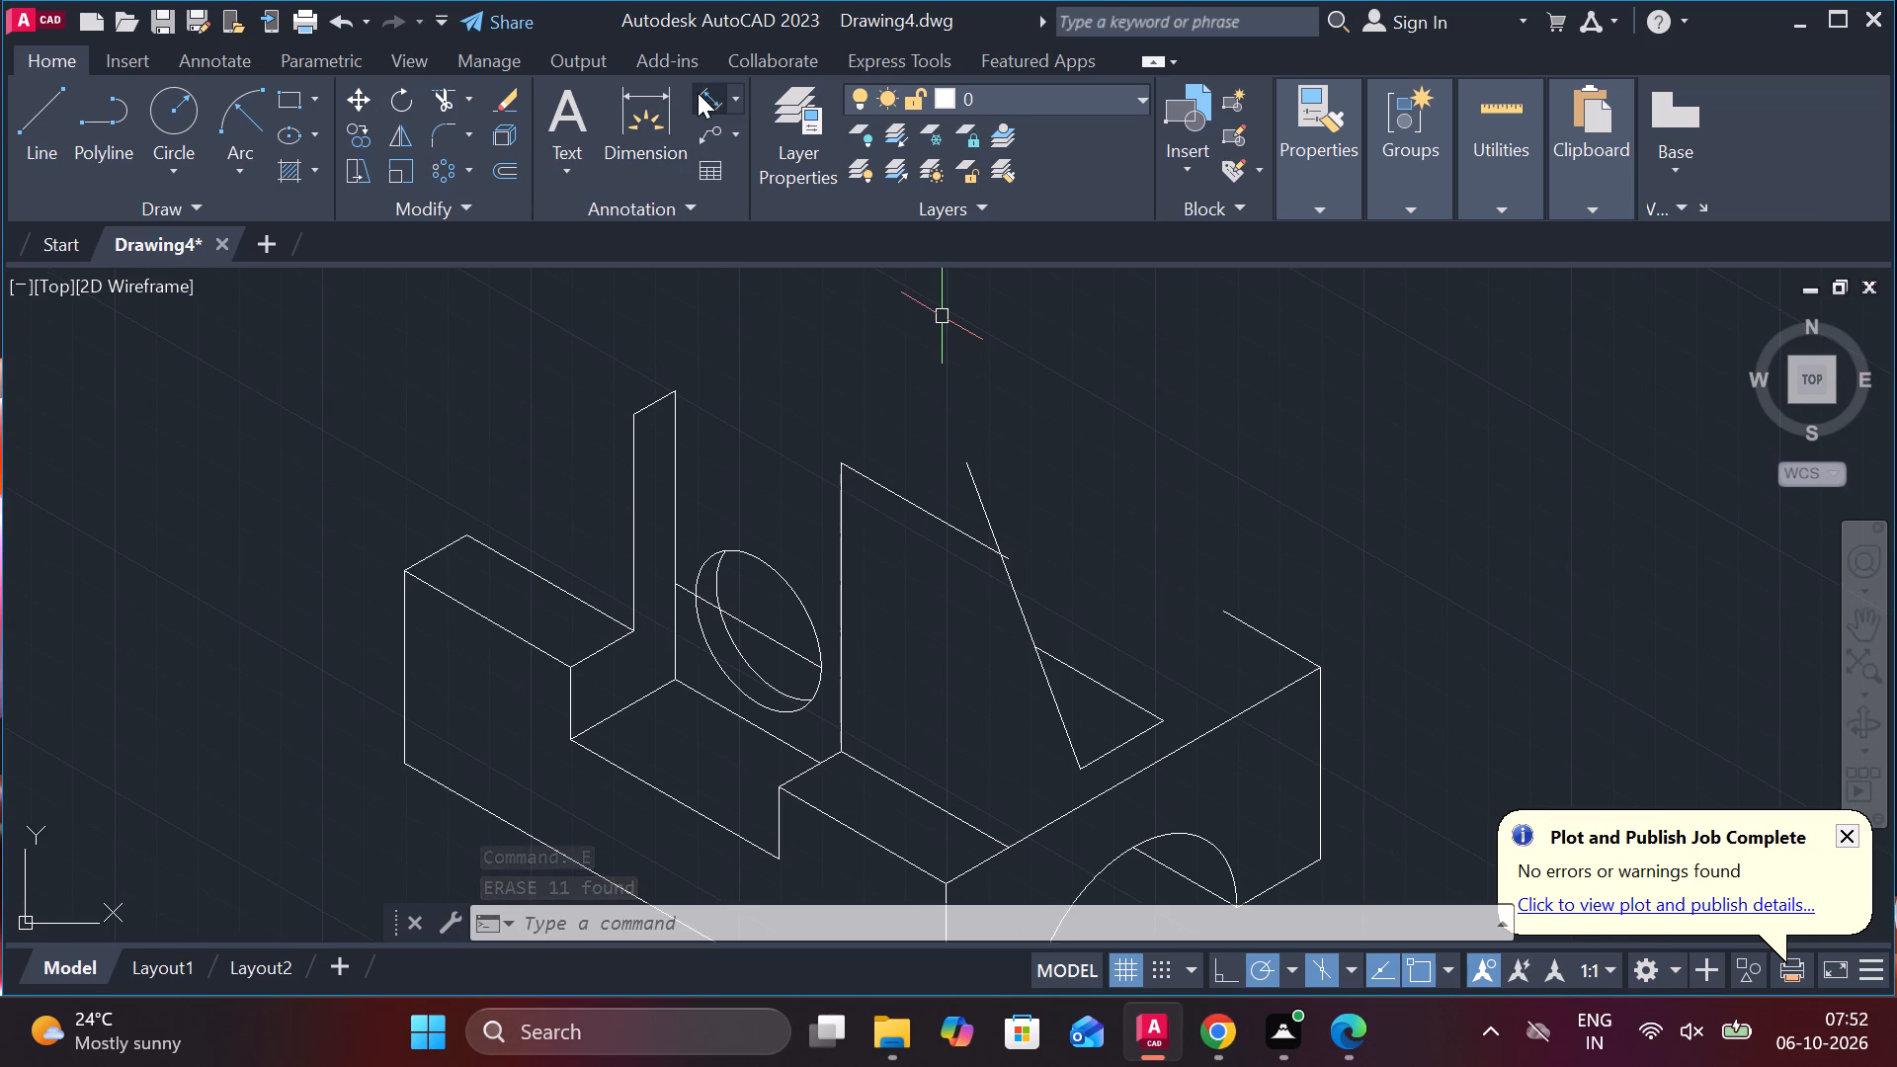
click(698, 93)
click(847, 462)
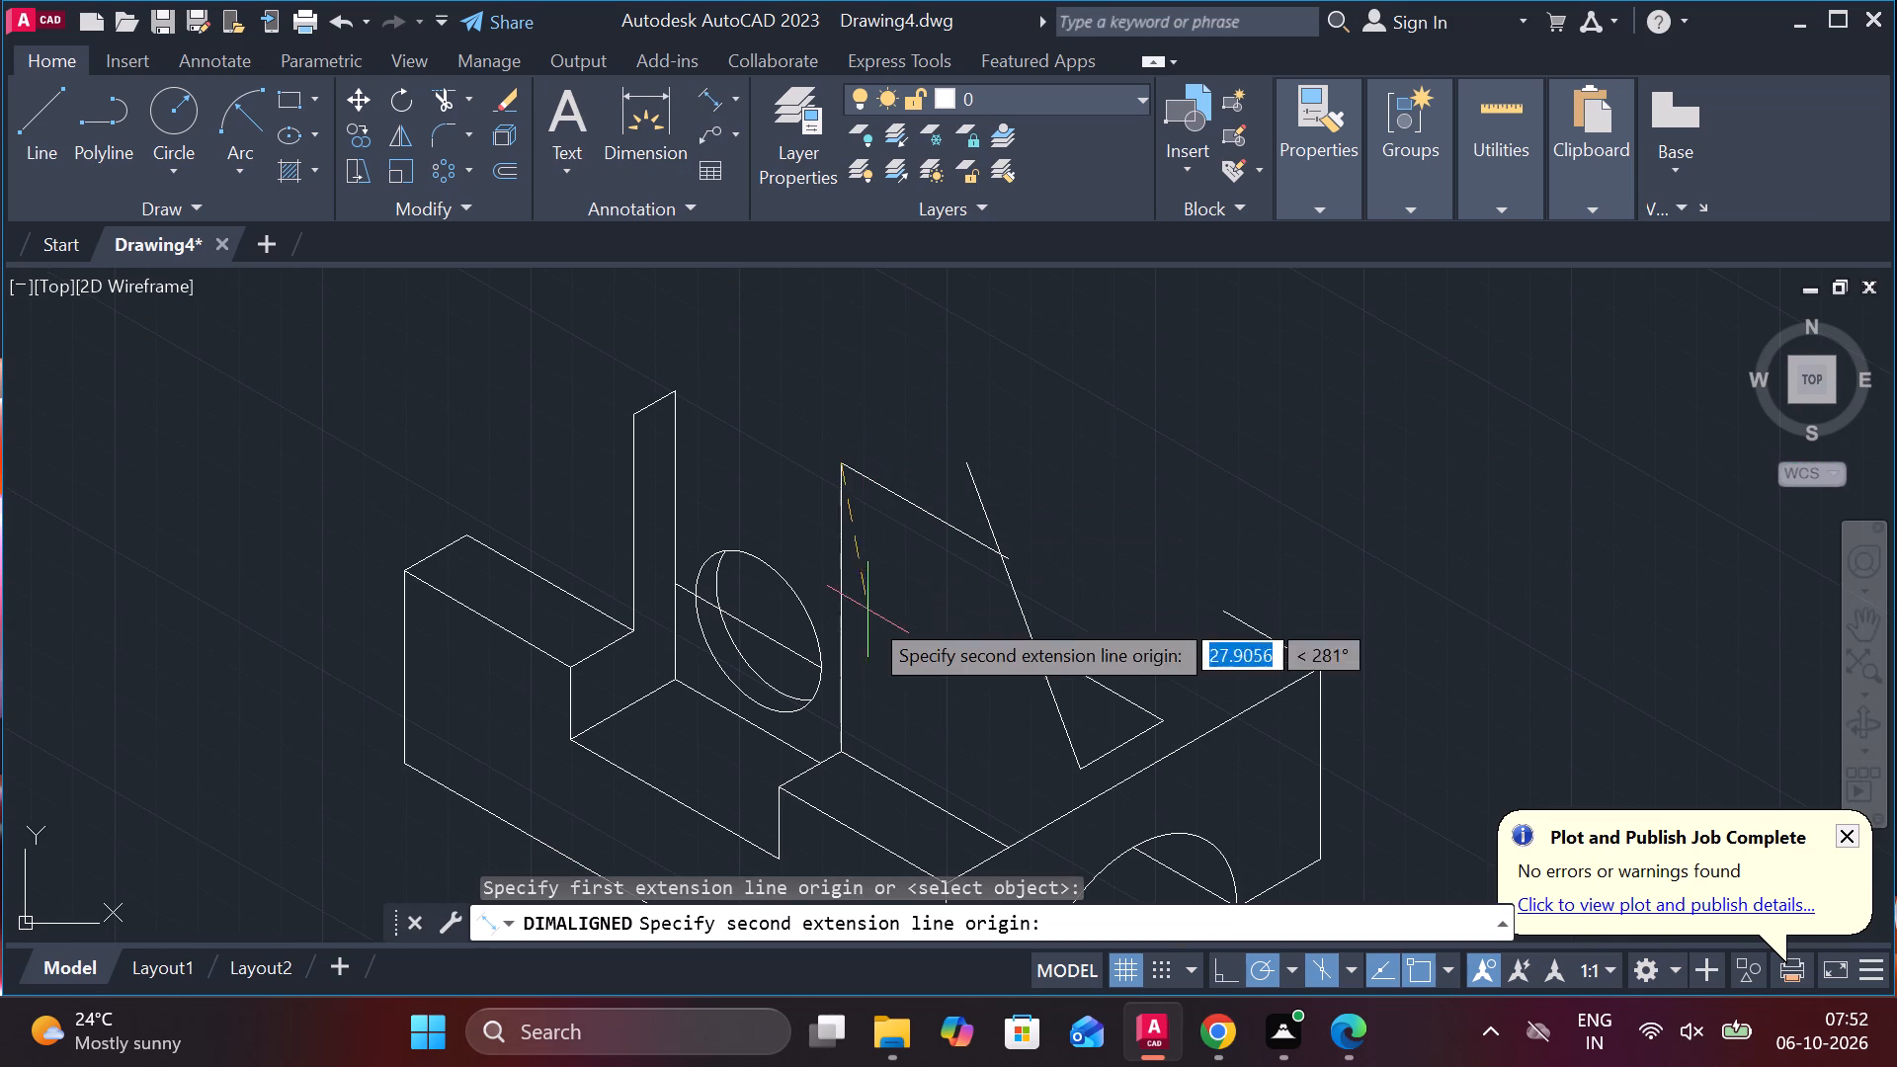
click(848, 748)
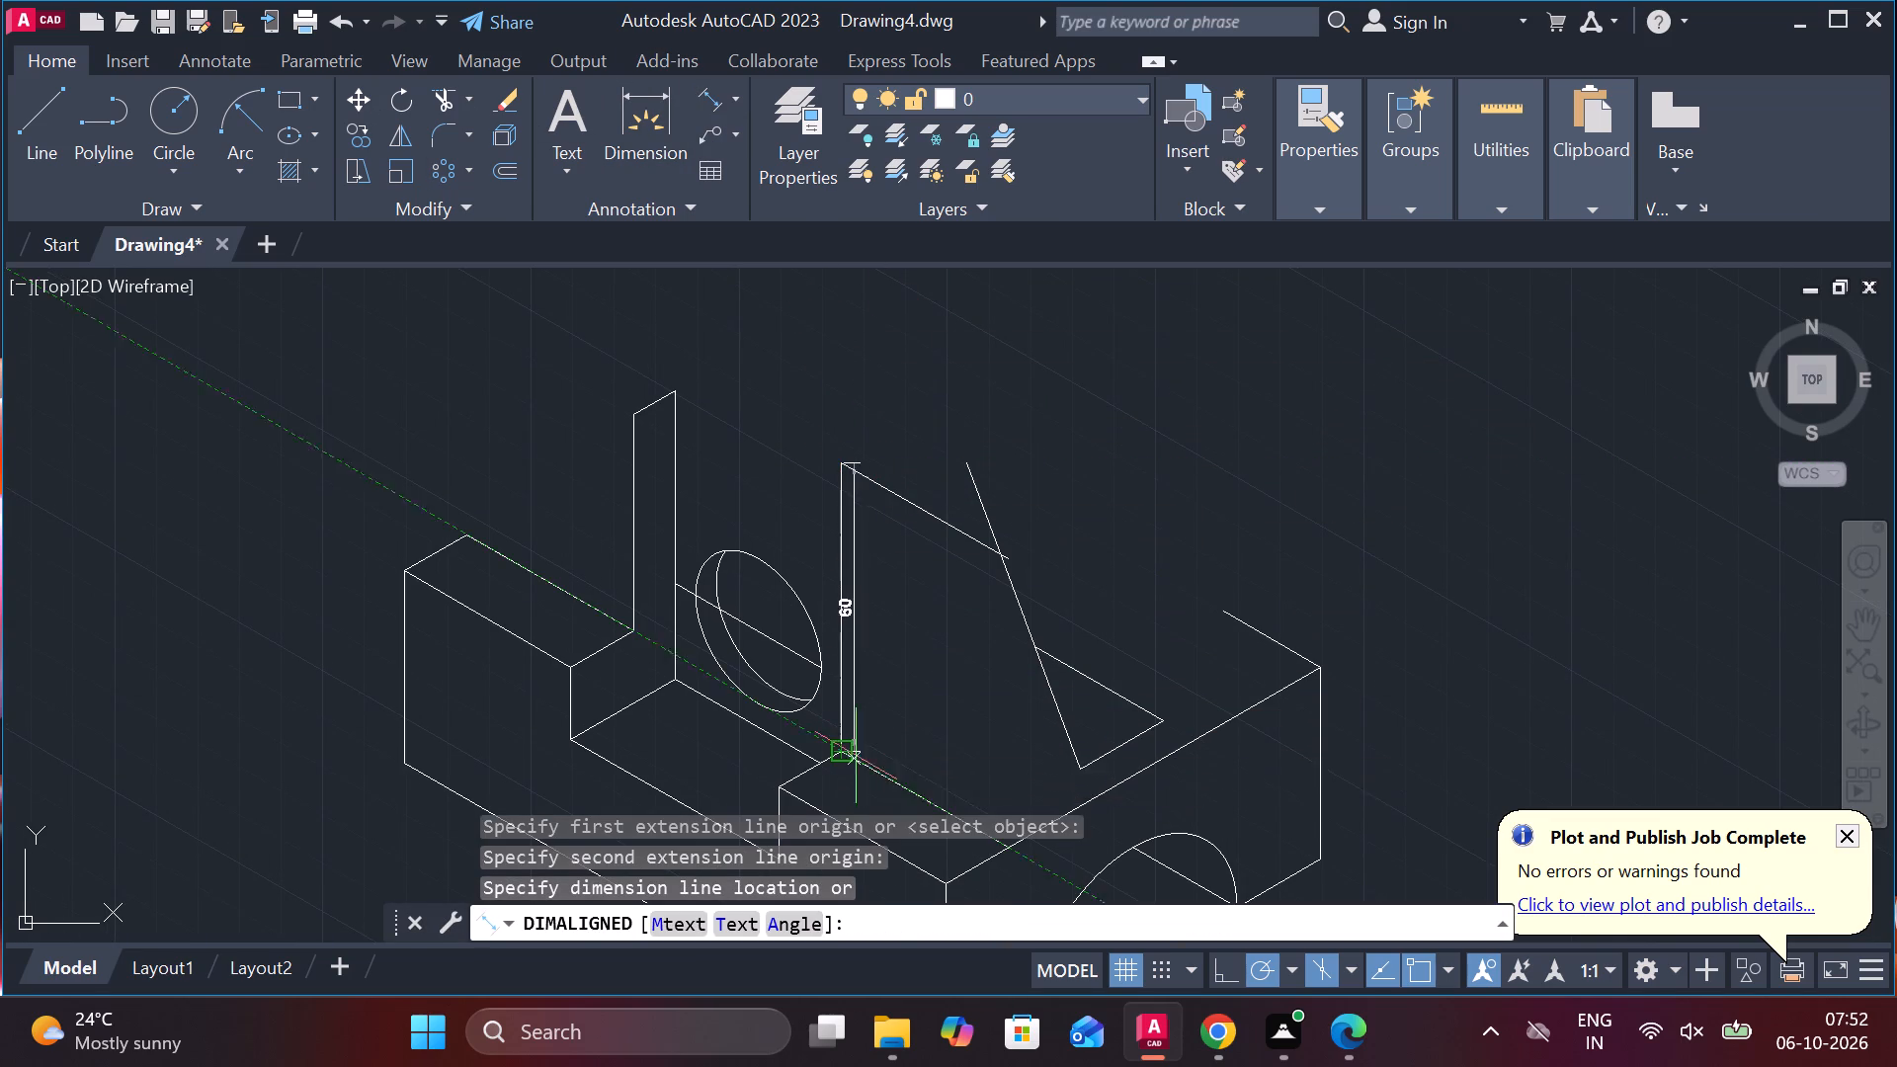
key(Escape)
Draw a 20-unit line at 30° from the top end of the front-right rib's vertical edge.
key(l)
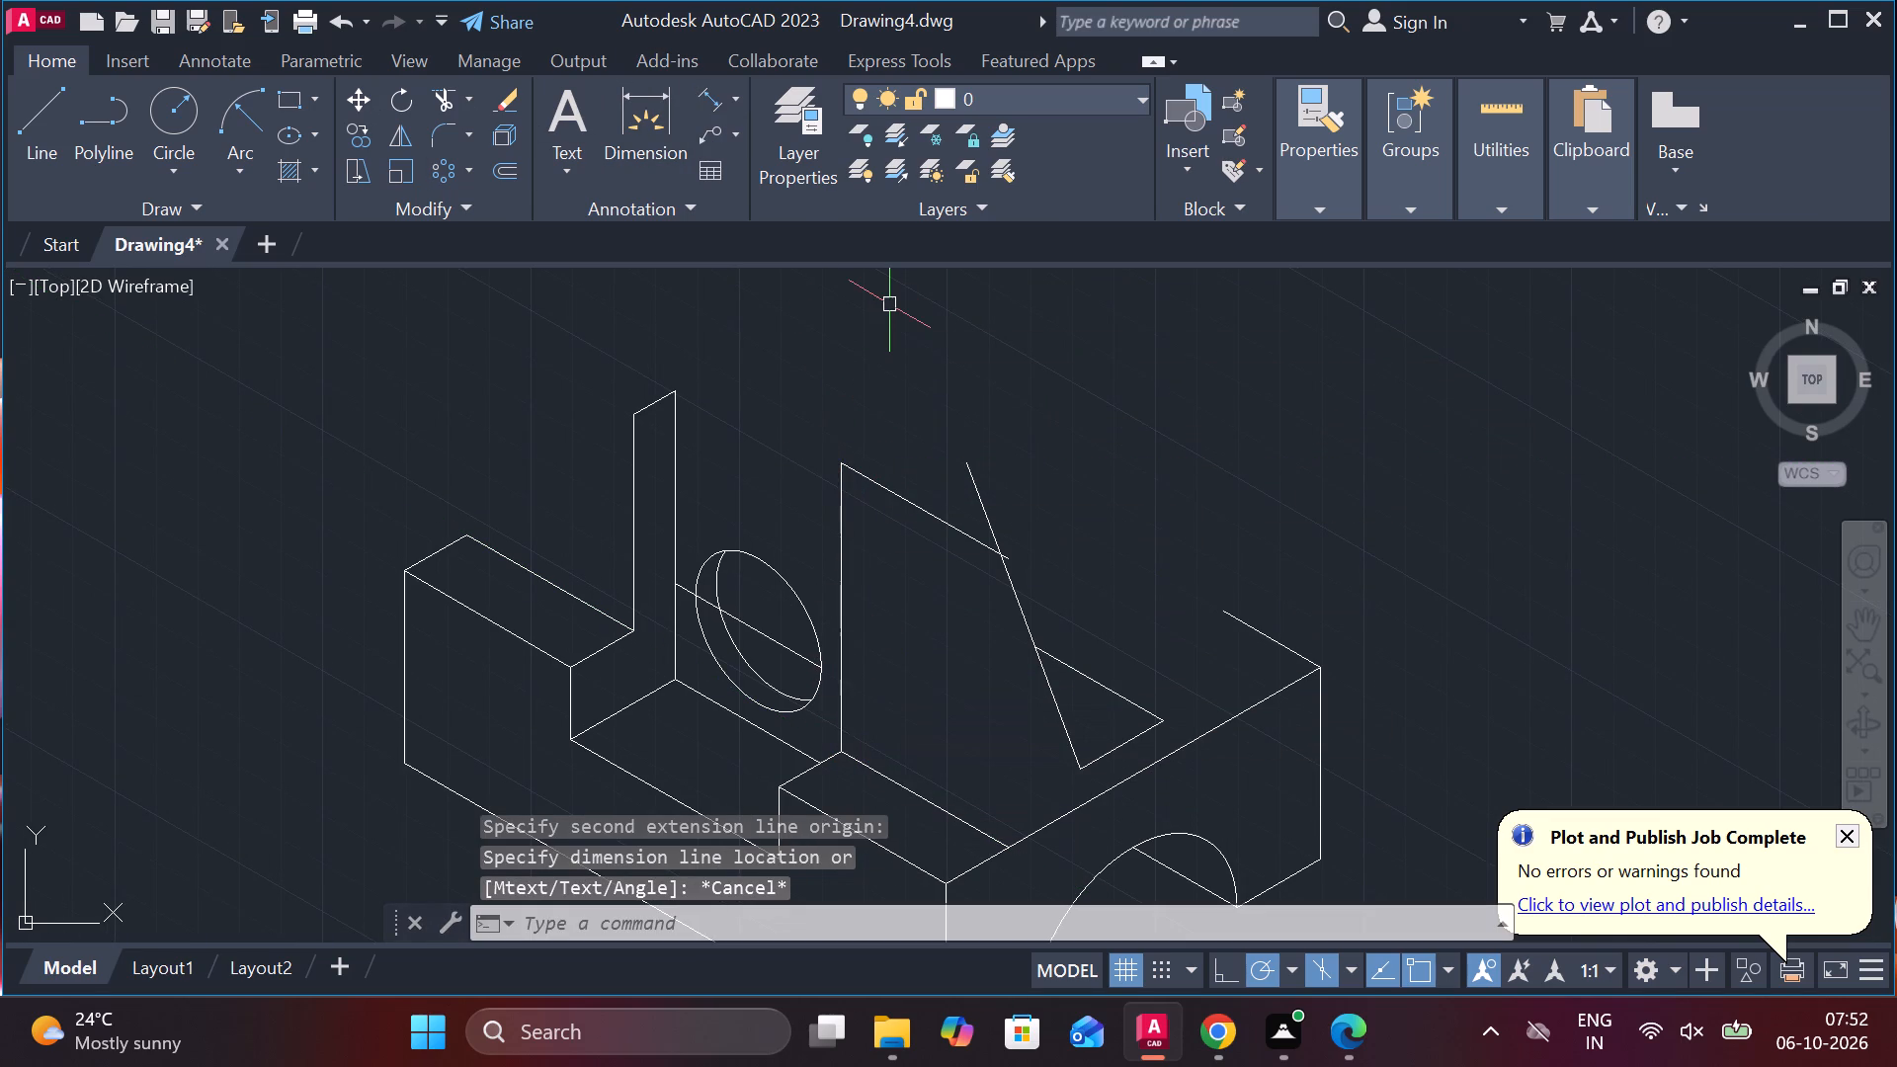
key(Return)
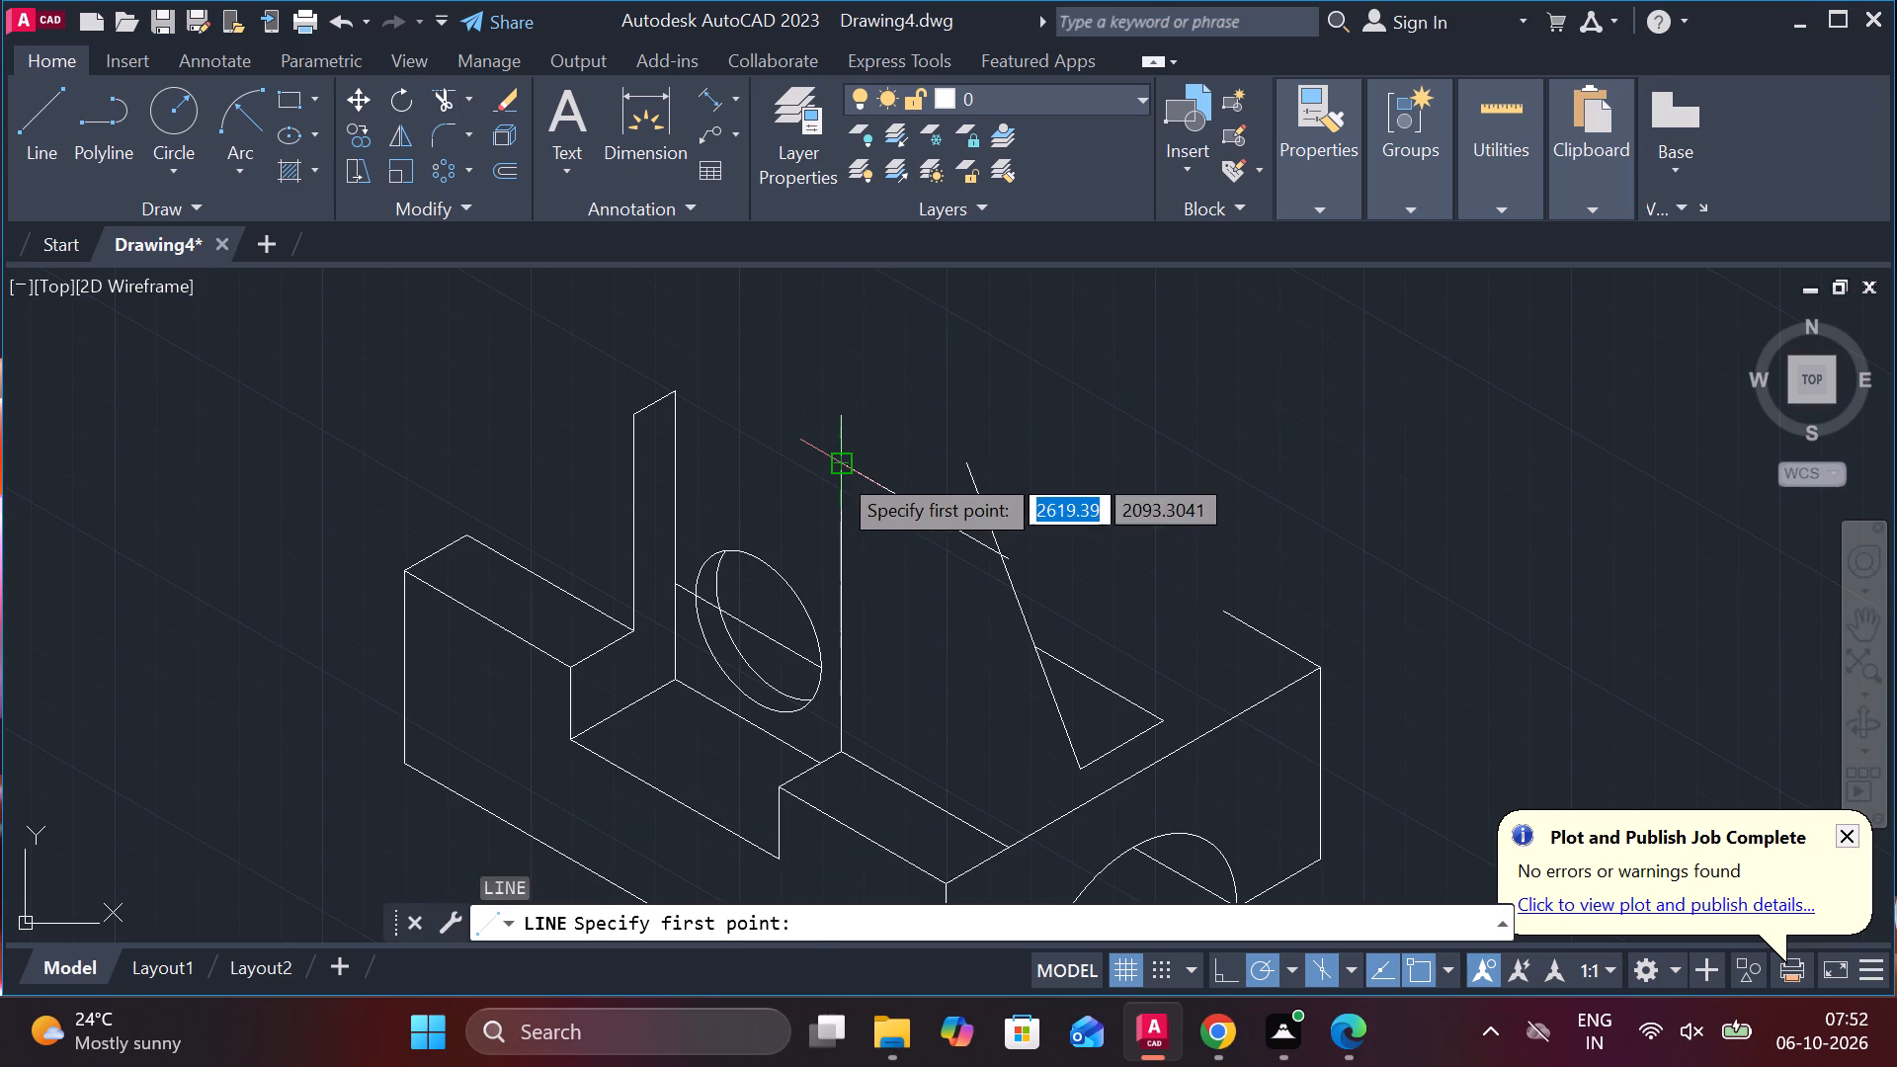
click(836, 470)
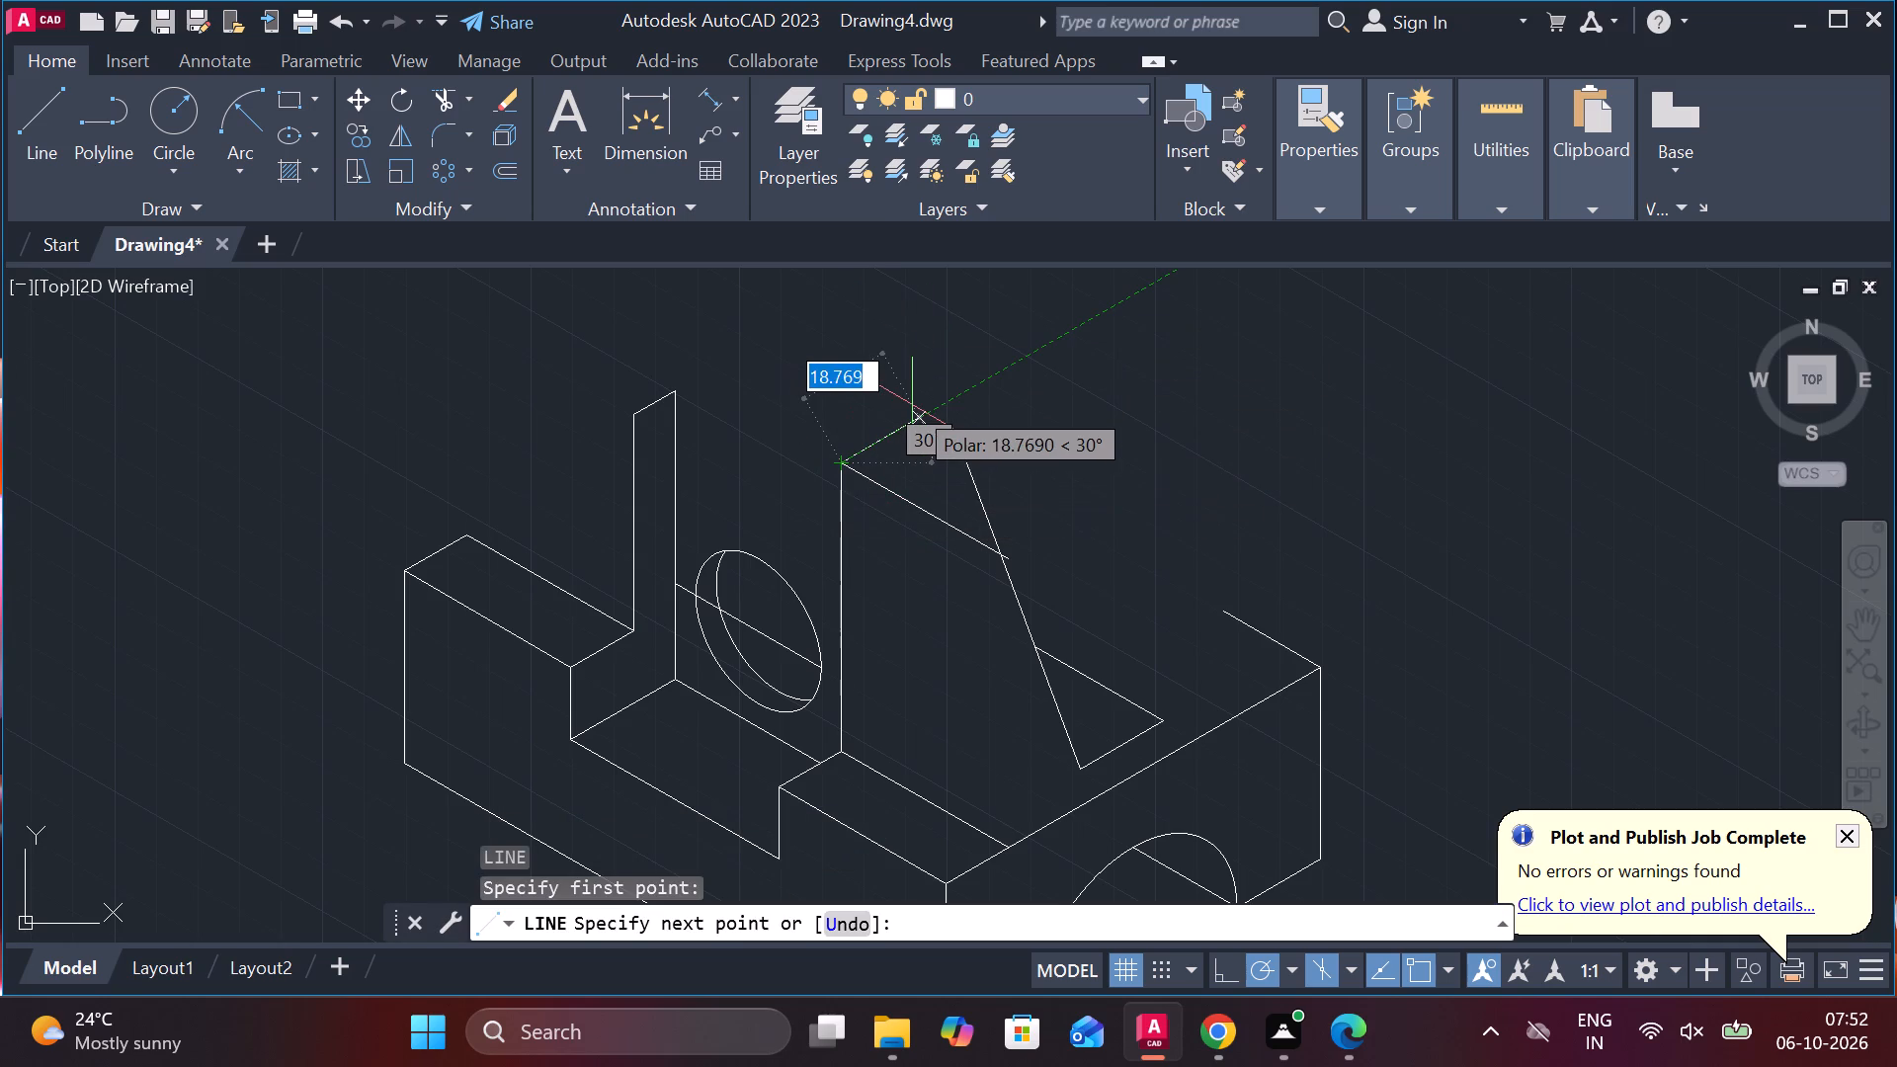
key(2)
key(0)
key(Return)
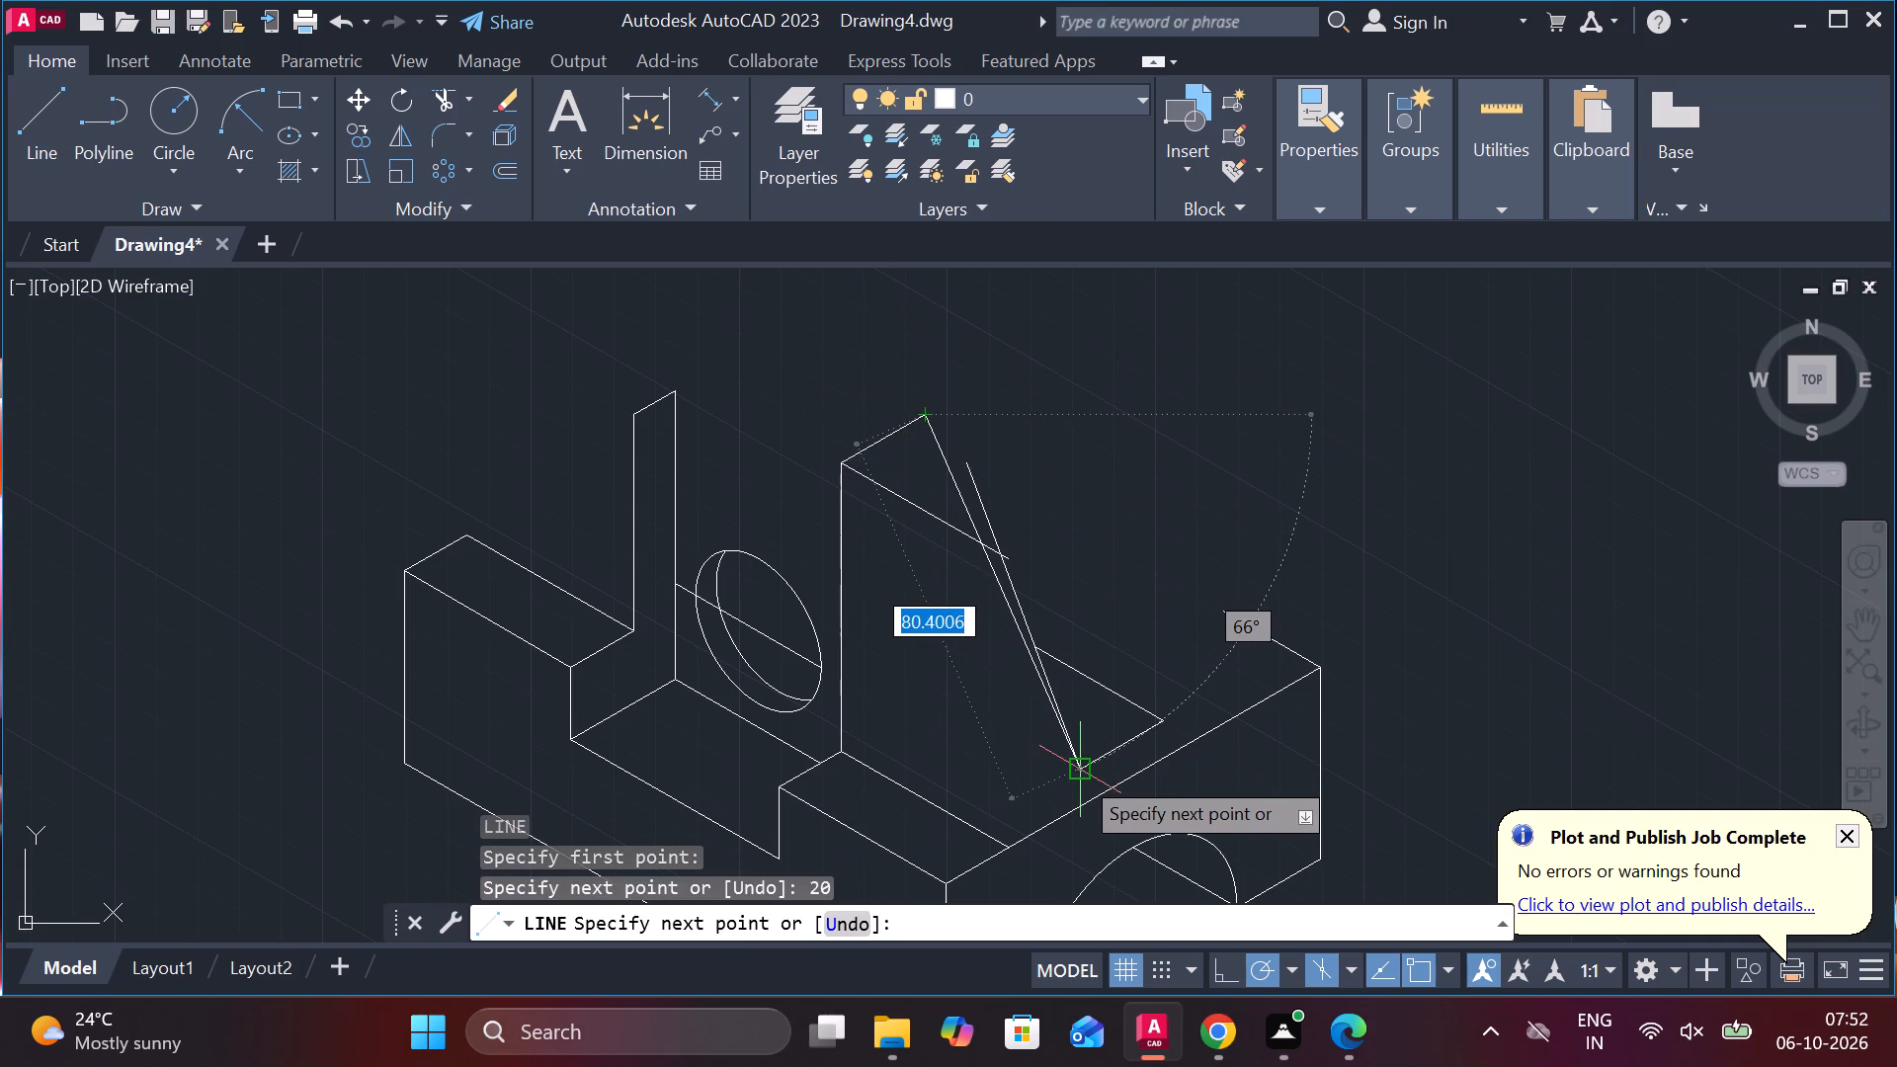
key(Escape)
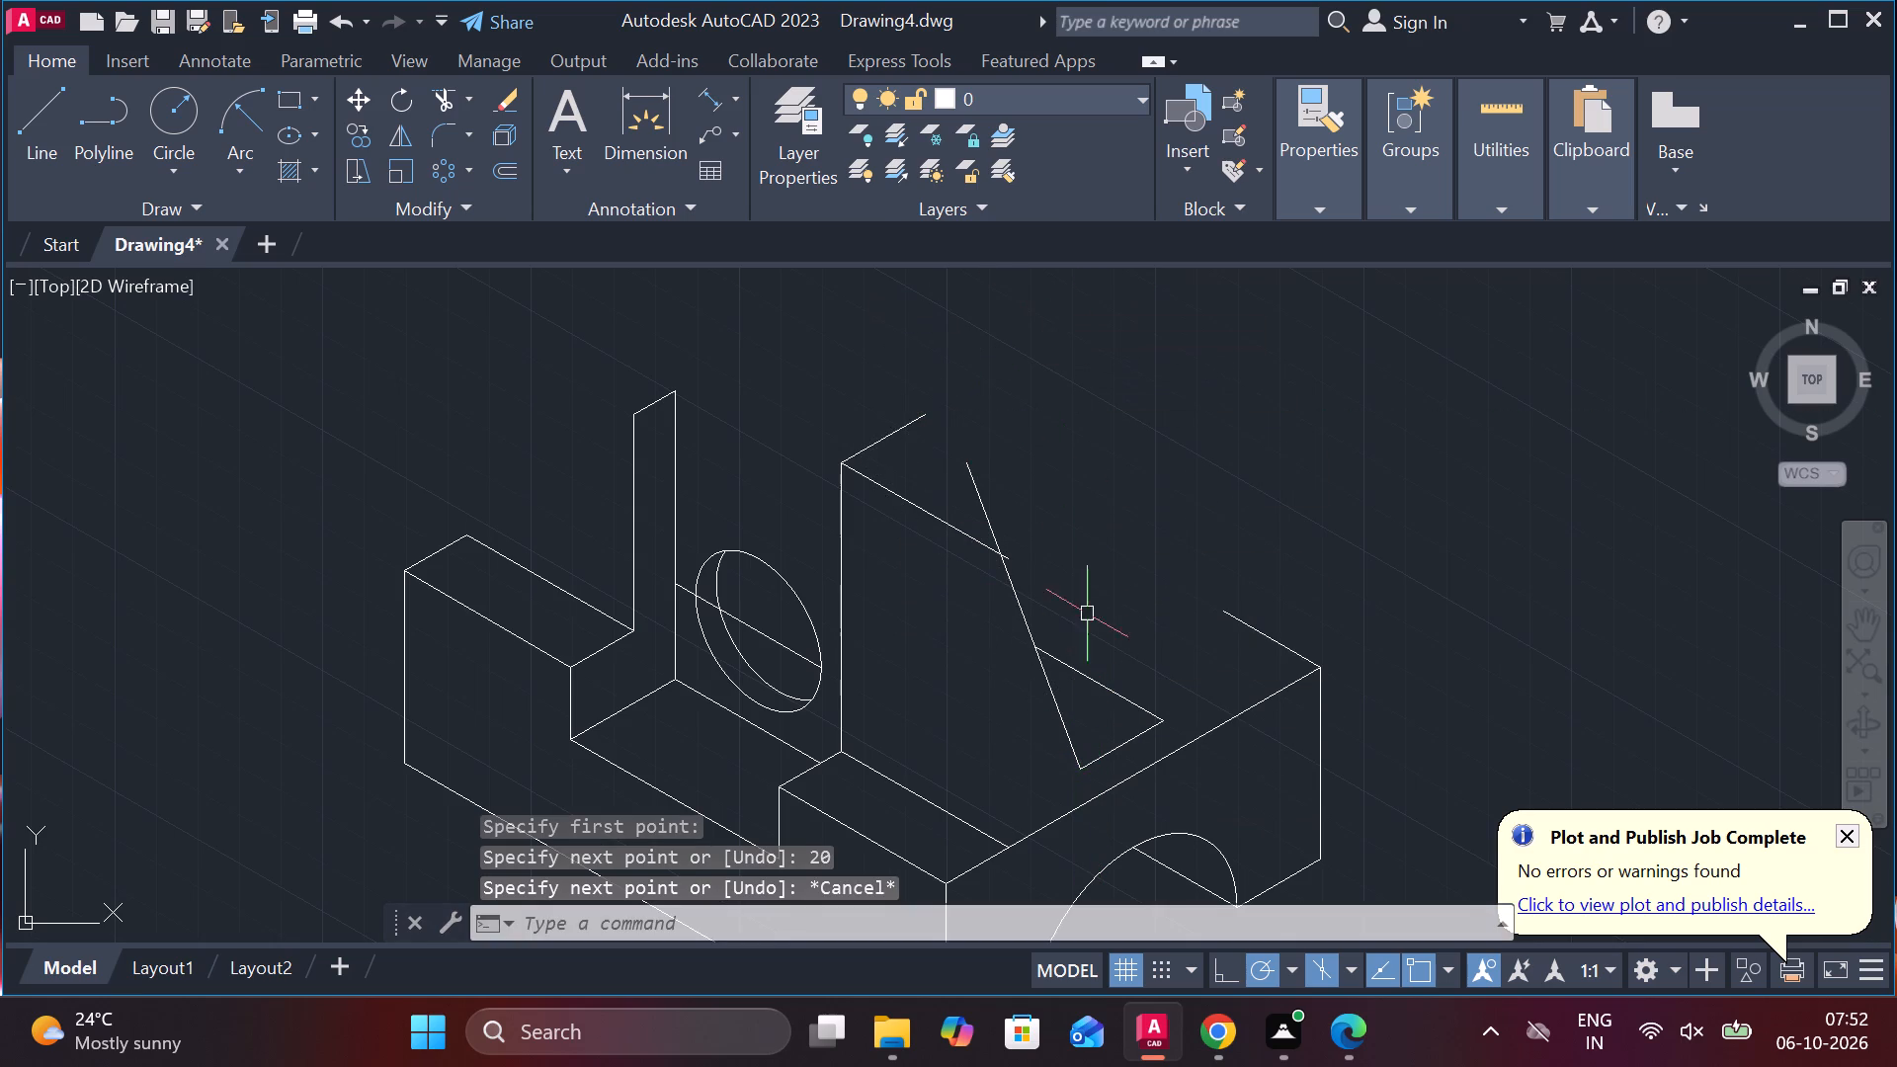
Erase the old sloped rib edge and the two short base lines meeting at its foot.
click(1061, 706)
click(1101, 687)
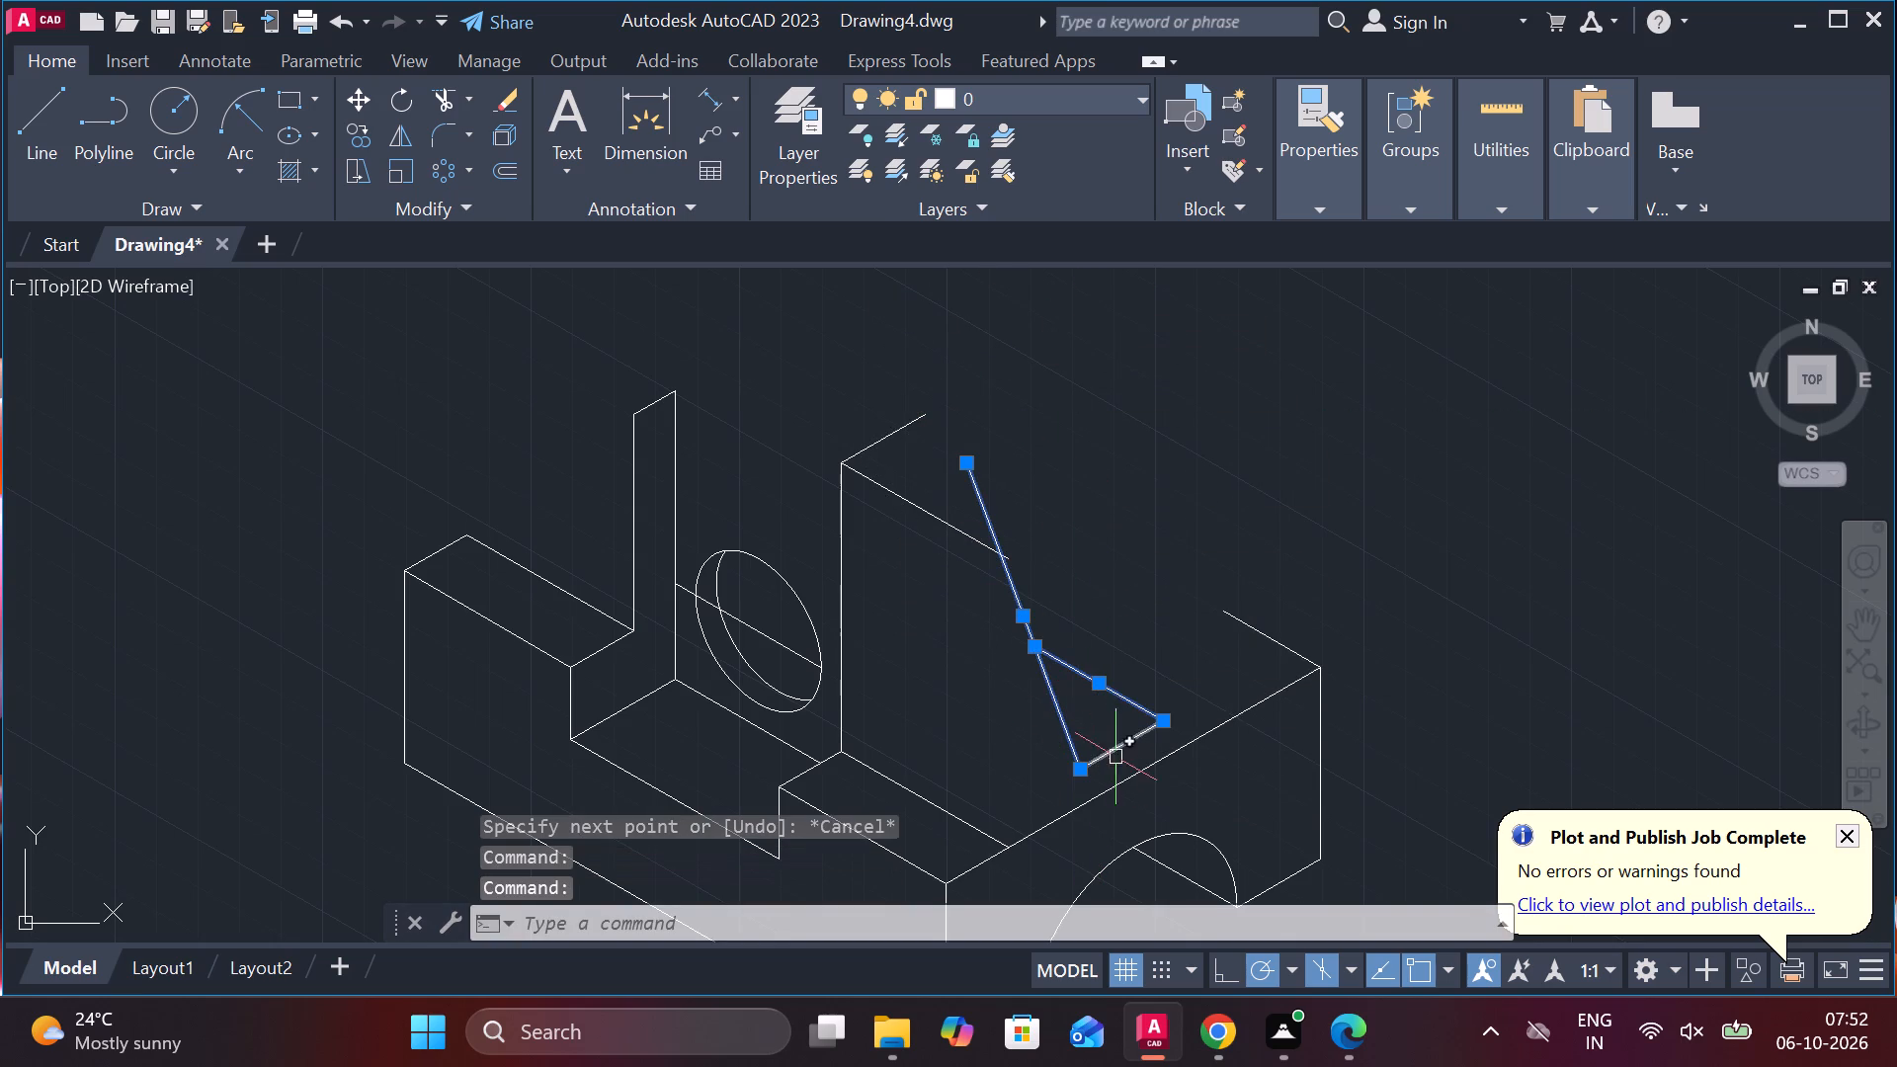
click(1115, 757)
key(e)
key(Return)
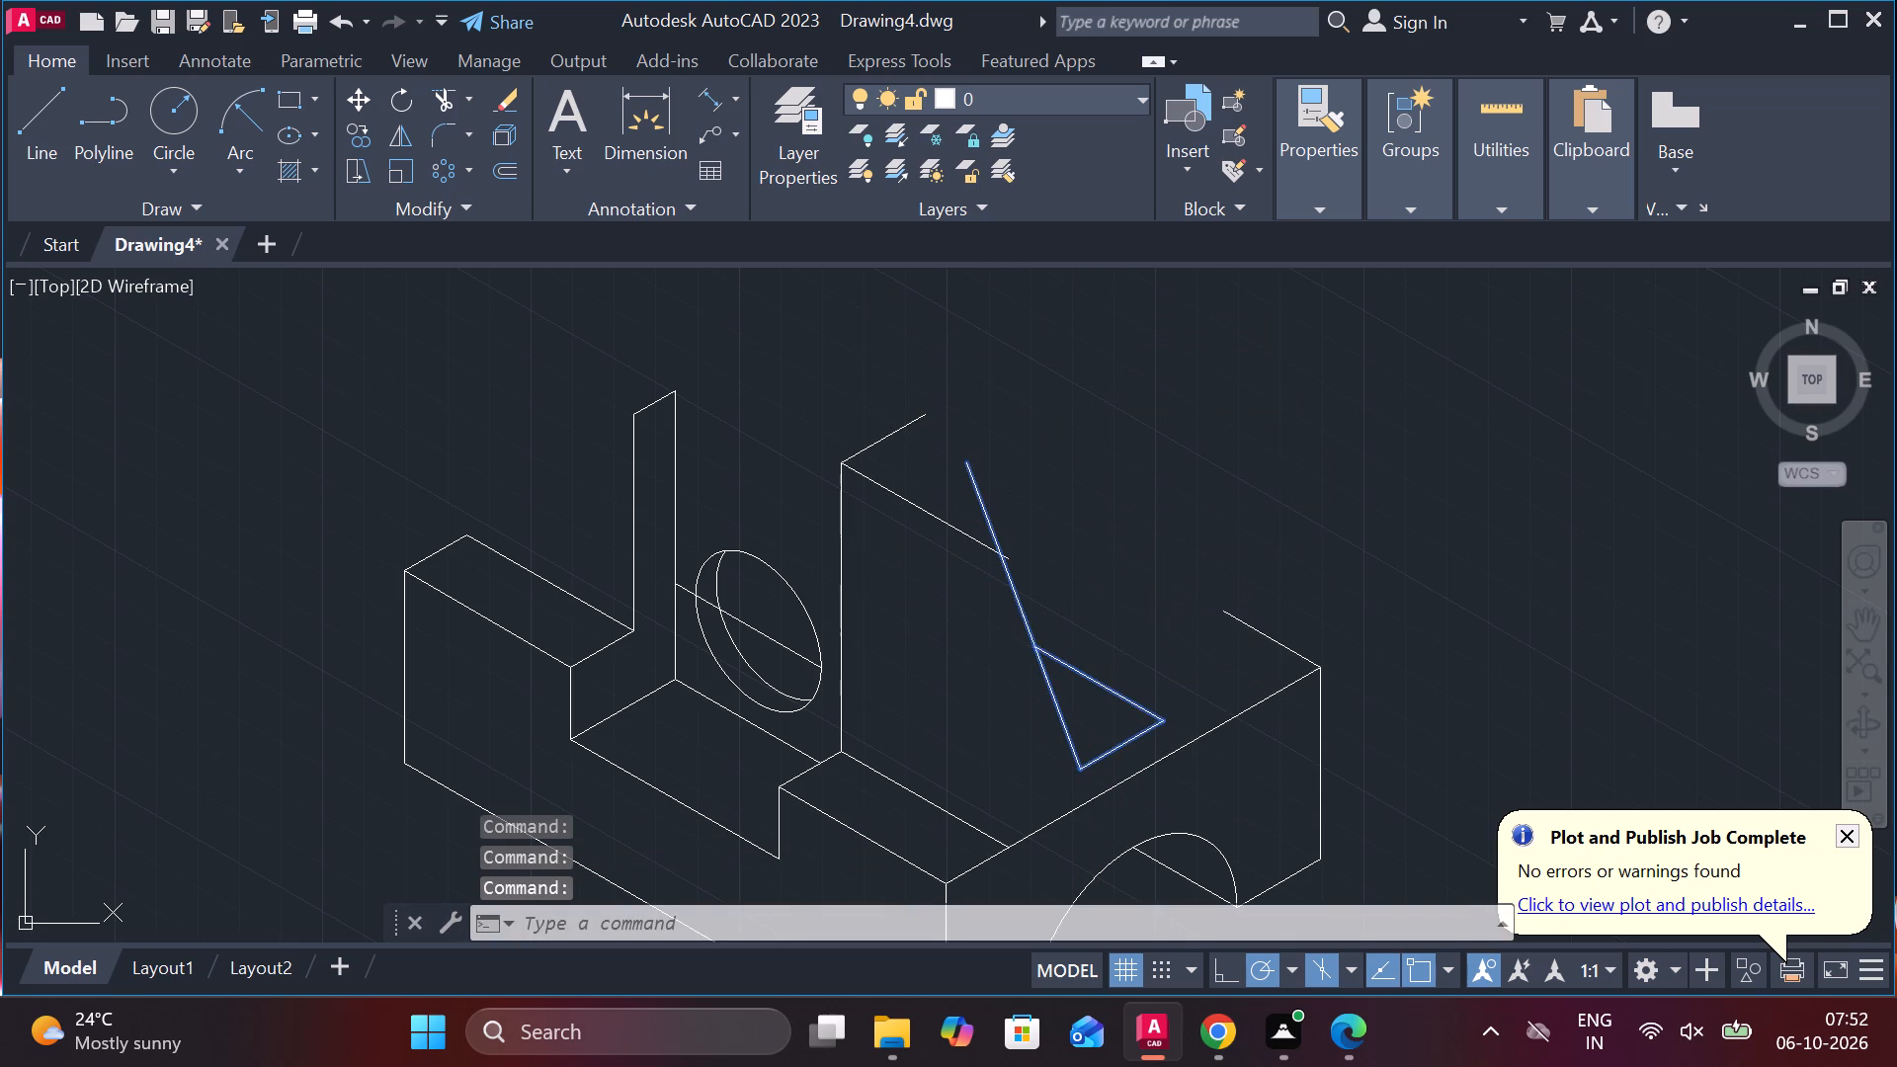
Continue the rib's top face with a 10-unit edge at 330° and a 20-unit return edge, and slope down to the base's top corner.
key(l)
key(Return)
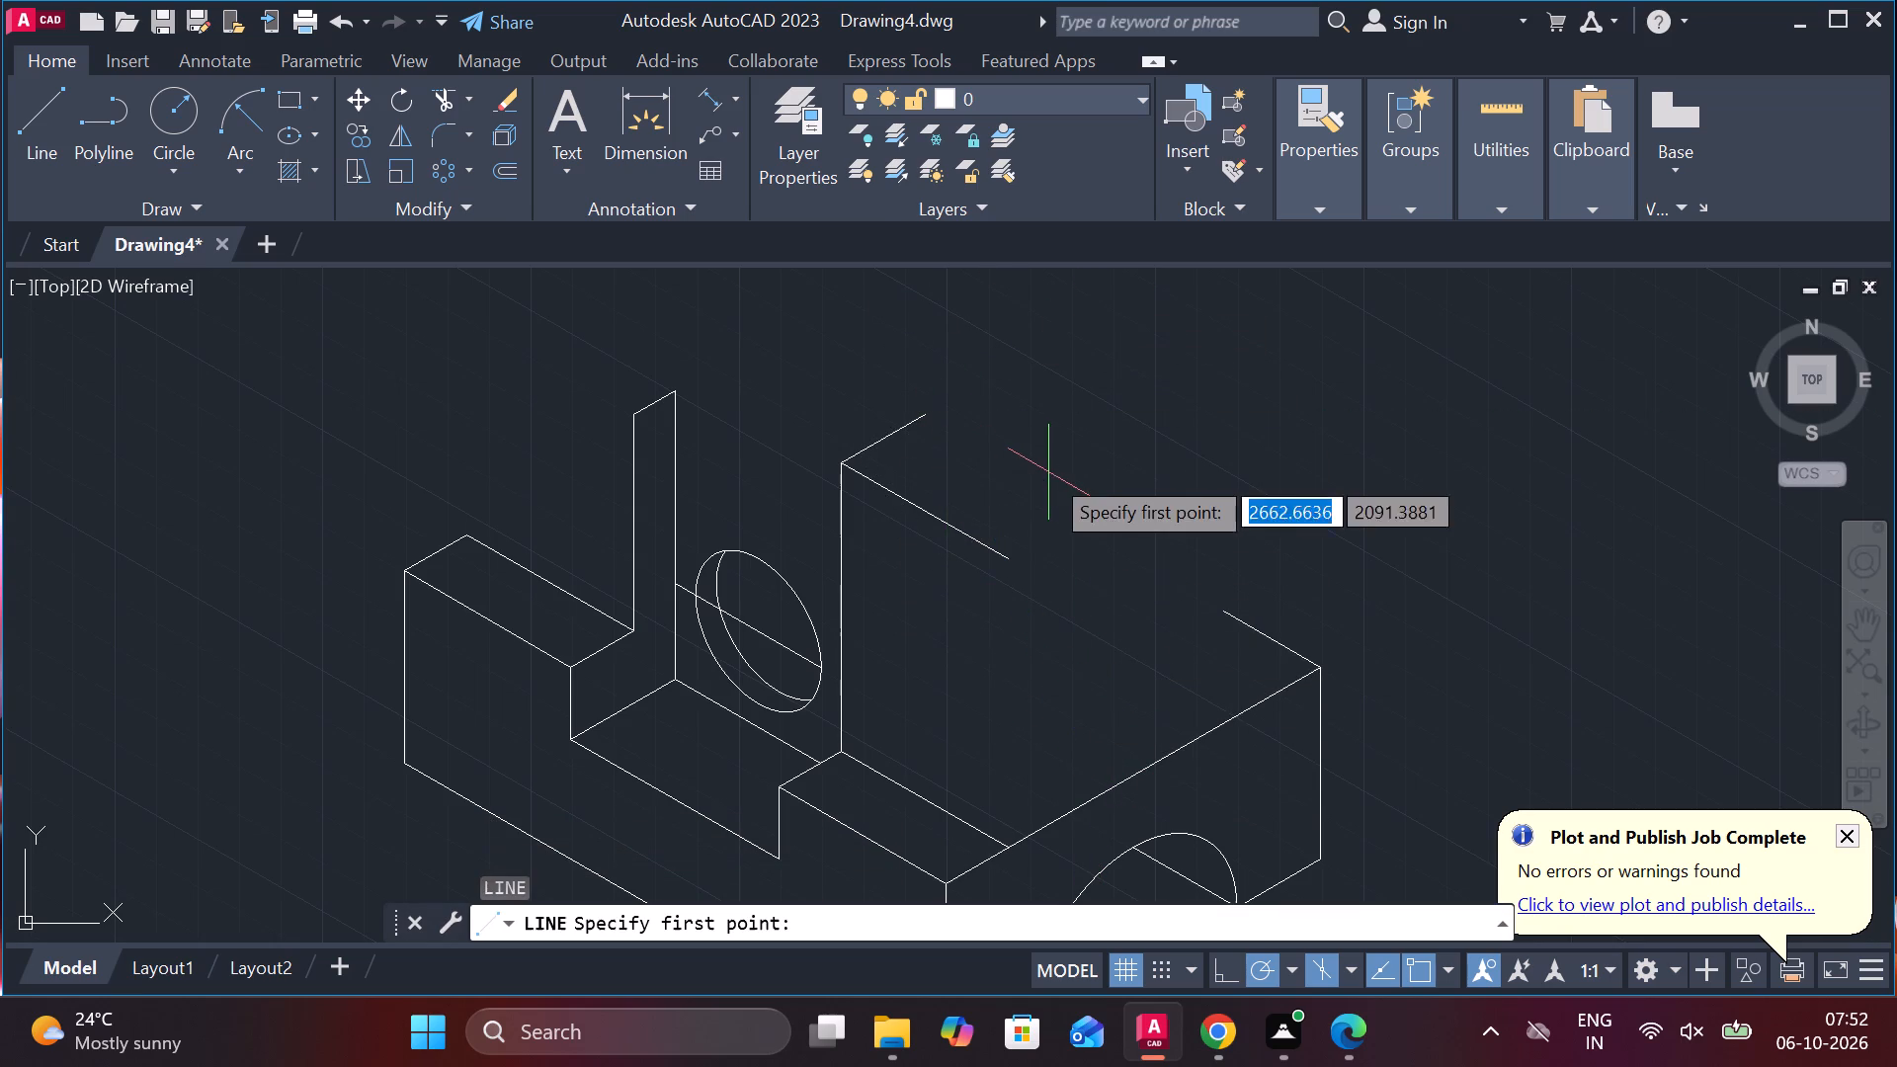
click(918, 424)
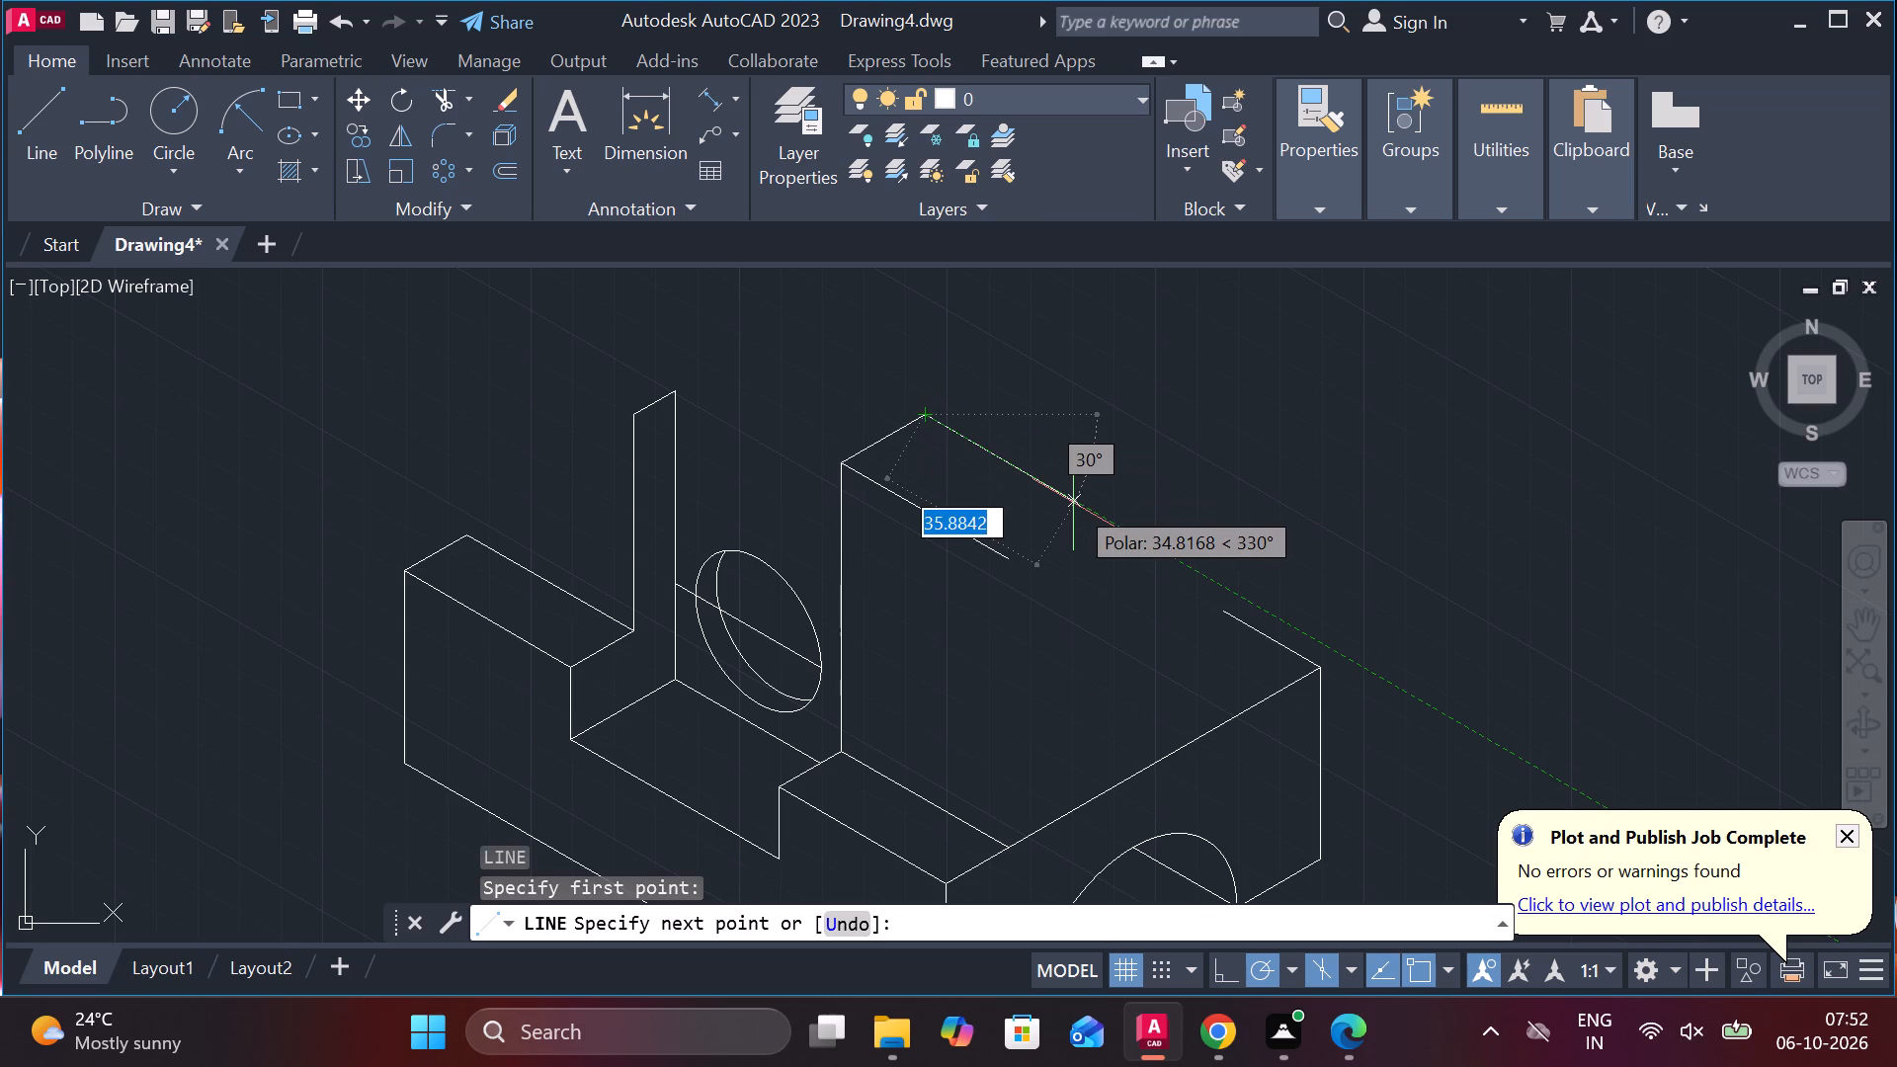
text(10)
key(Return)
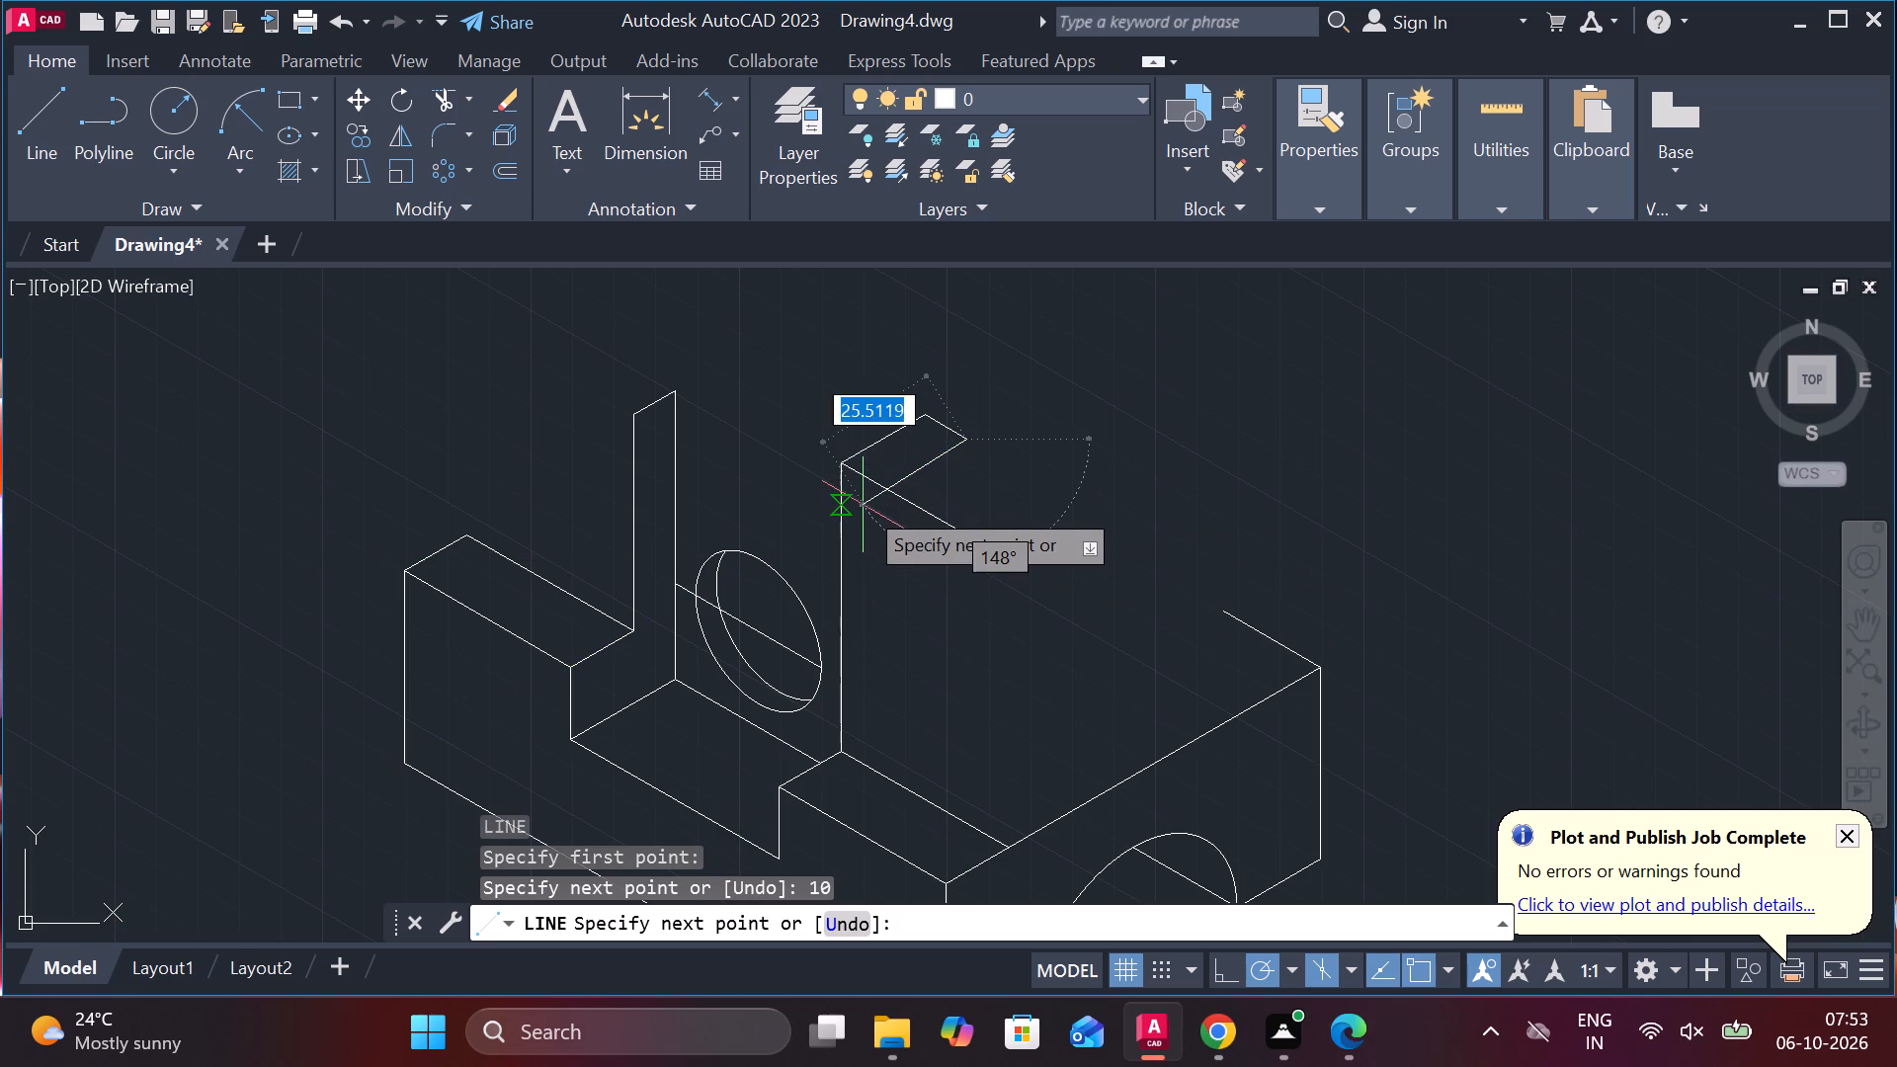
text(20)
key(Return)
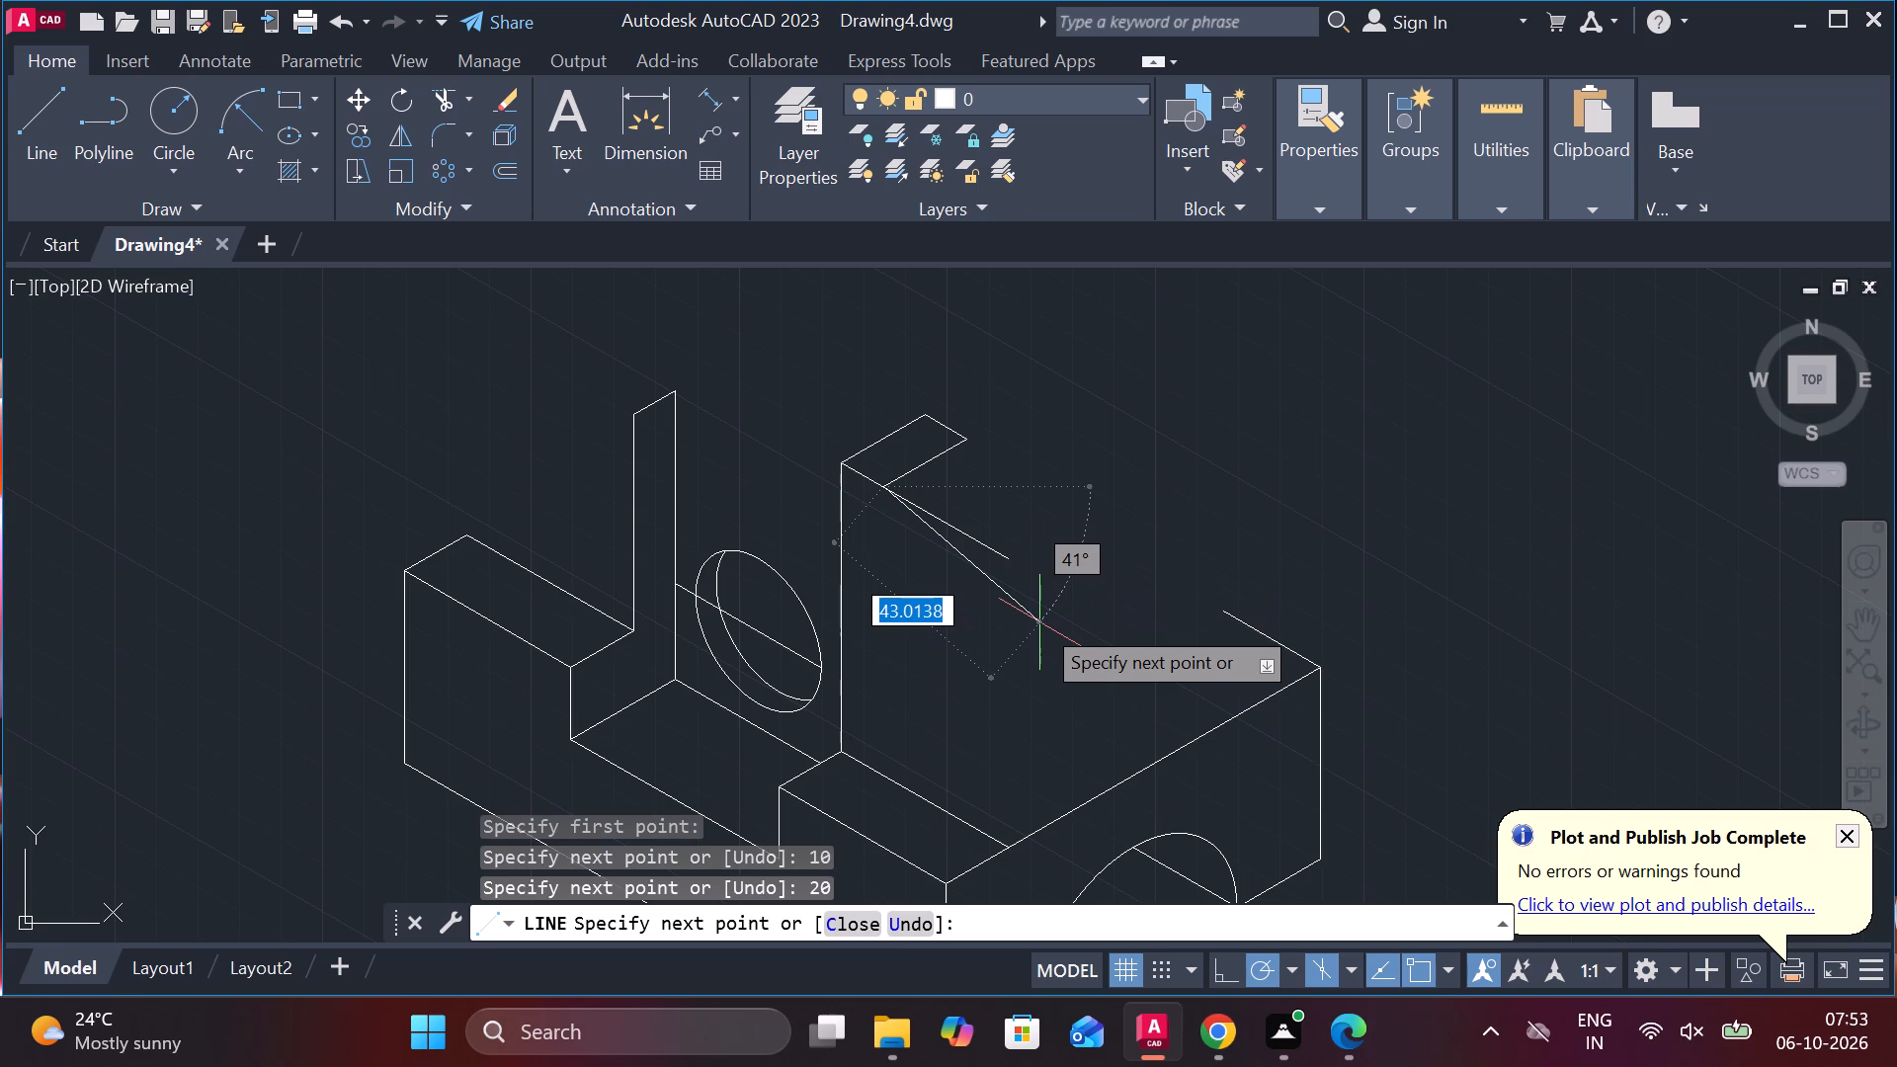
middle_drag(1009, 824, 970, 733)
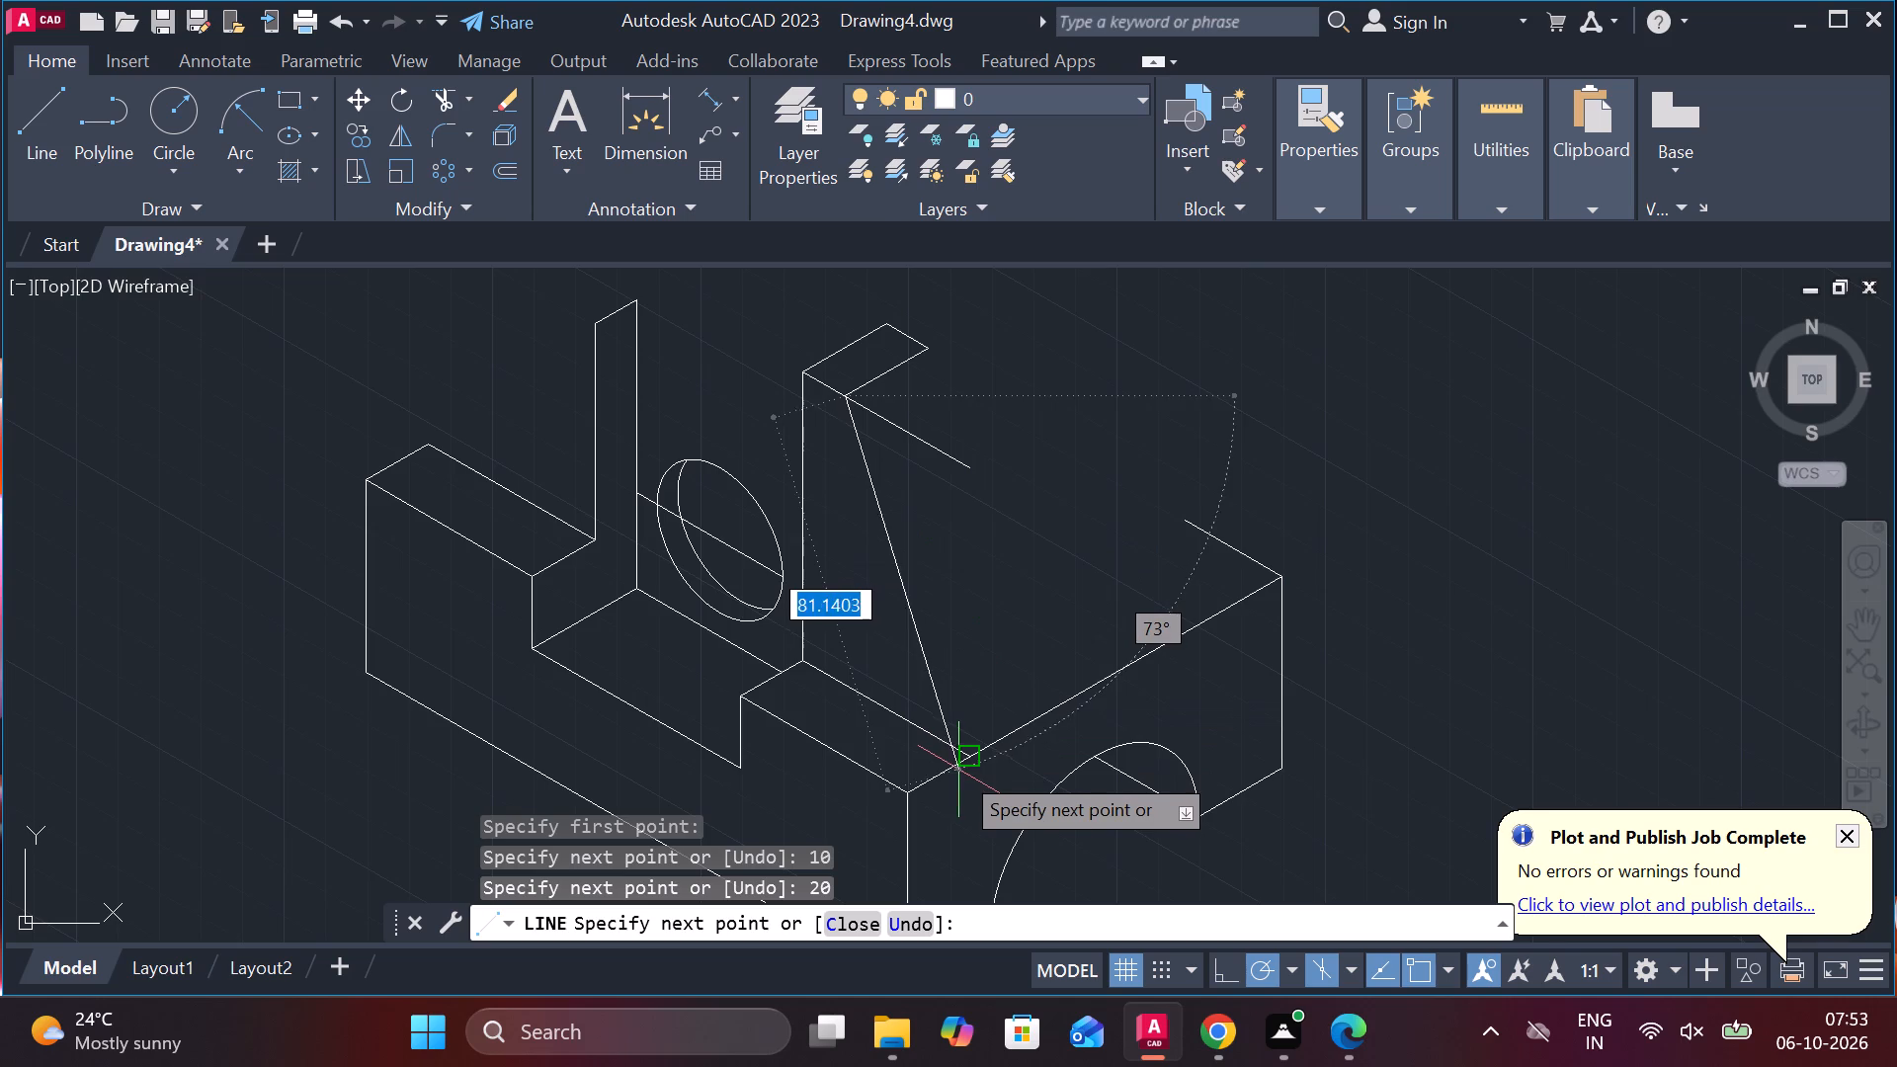
click(972, 766)
key(Escape)
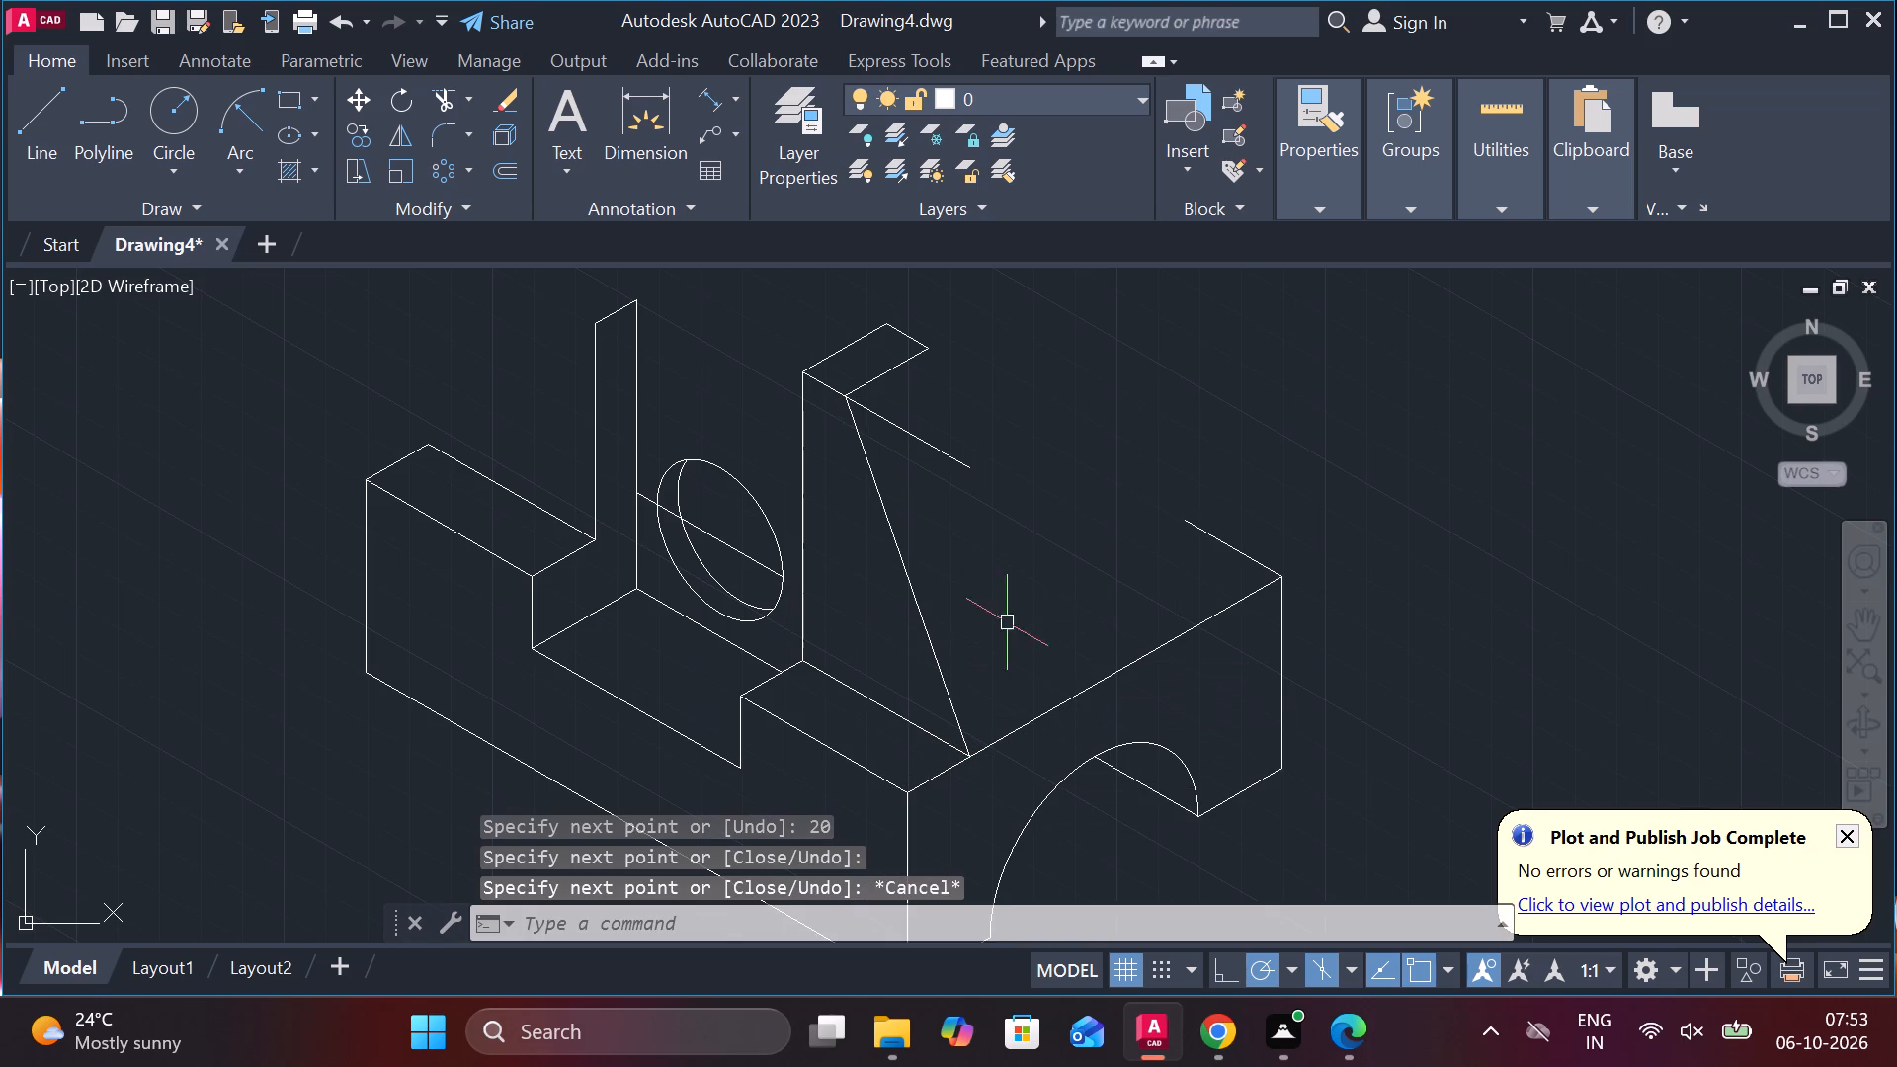
Copy the rib's sloped edge 20 units along the 30° direction from its midpoint.
click(939, 660)
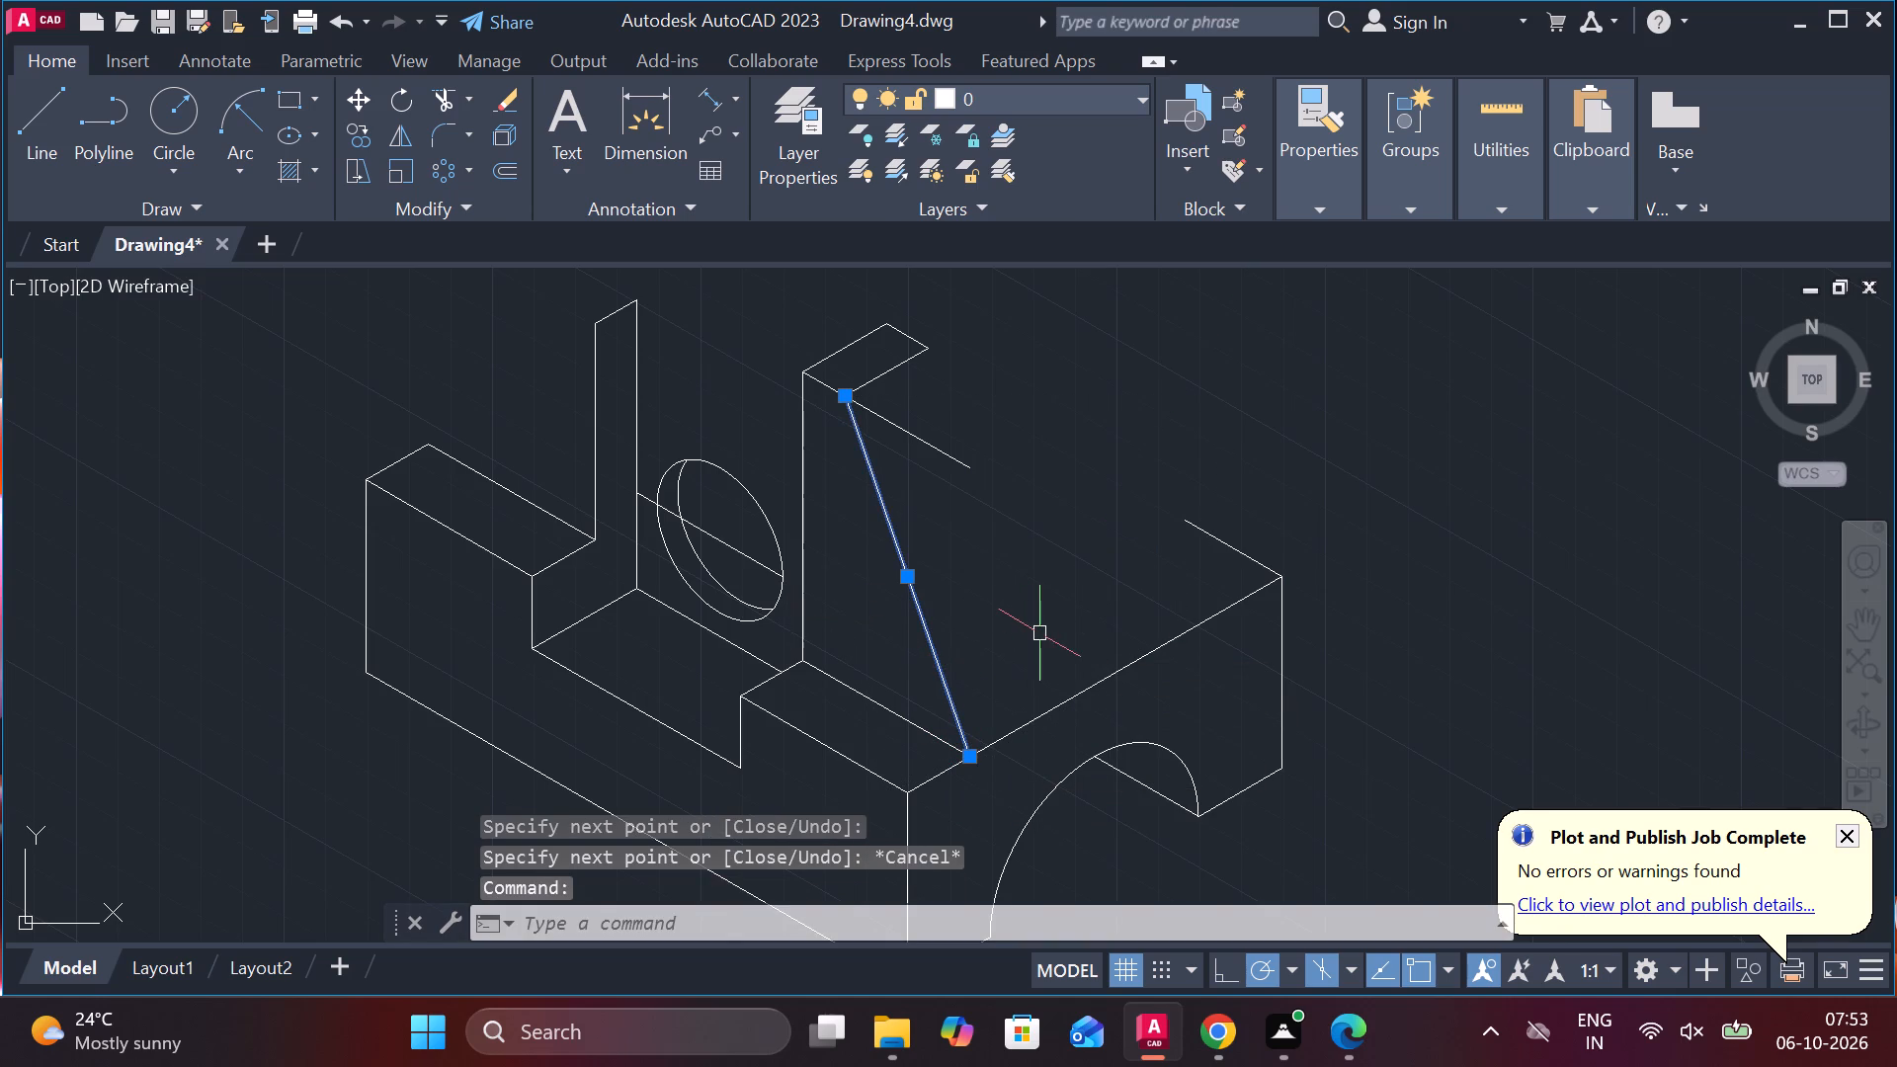
text(CO)
key(Return)
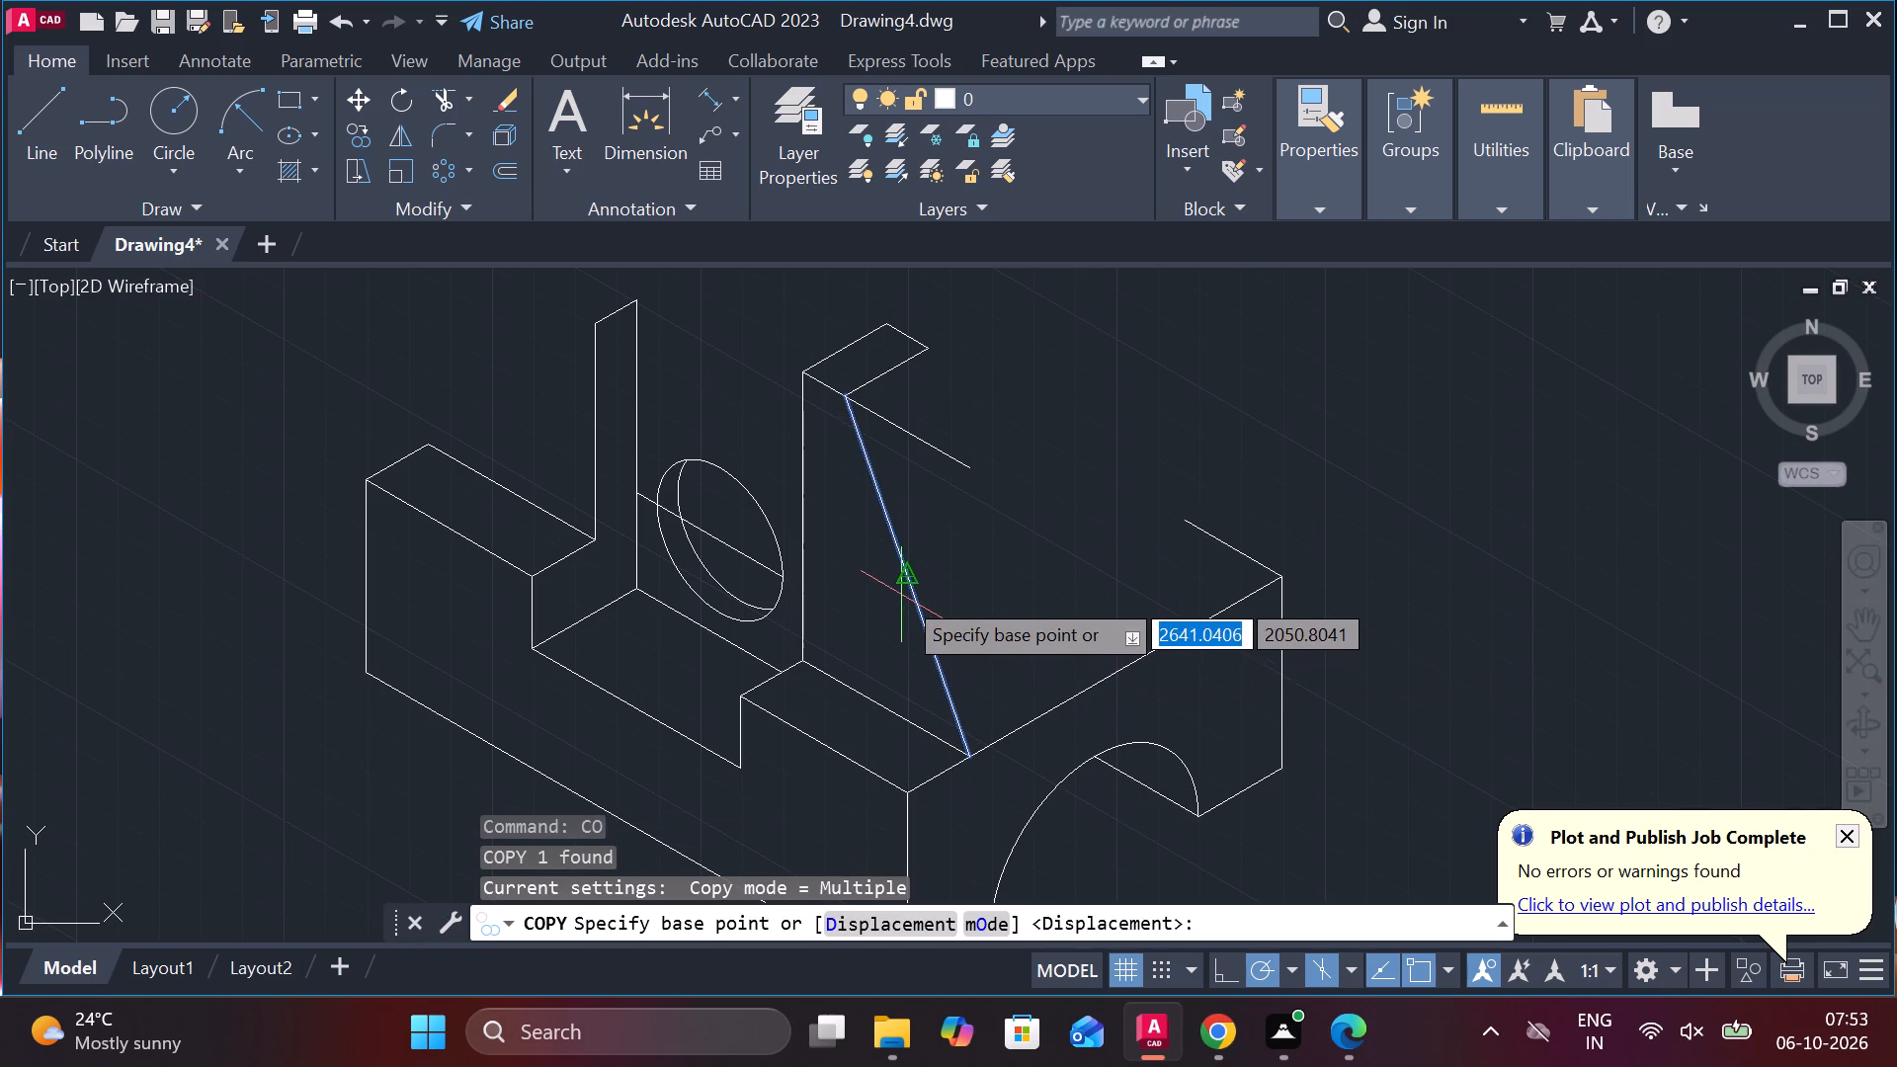
click(901, 595)
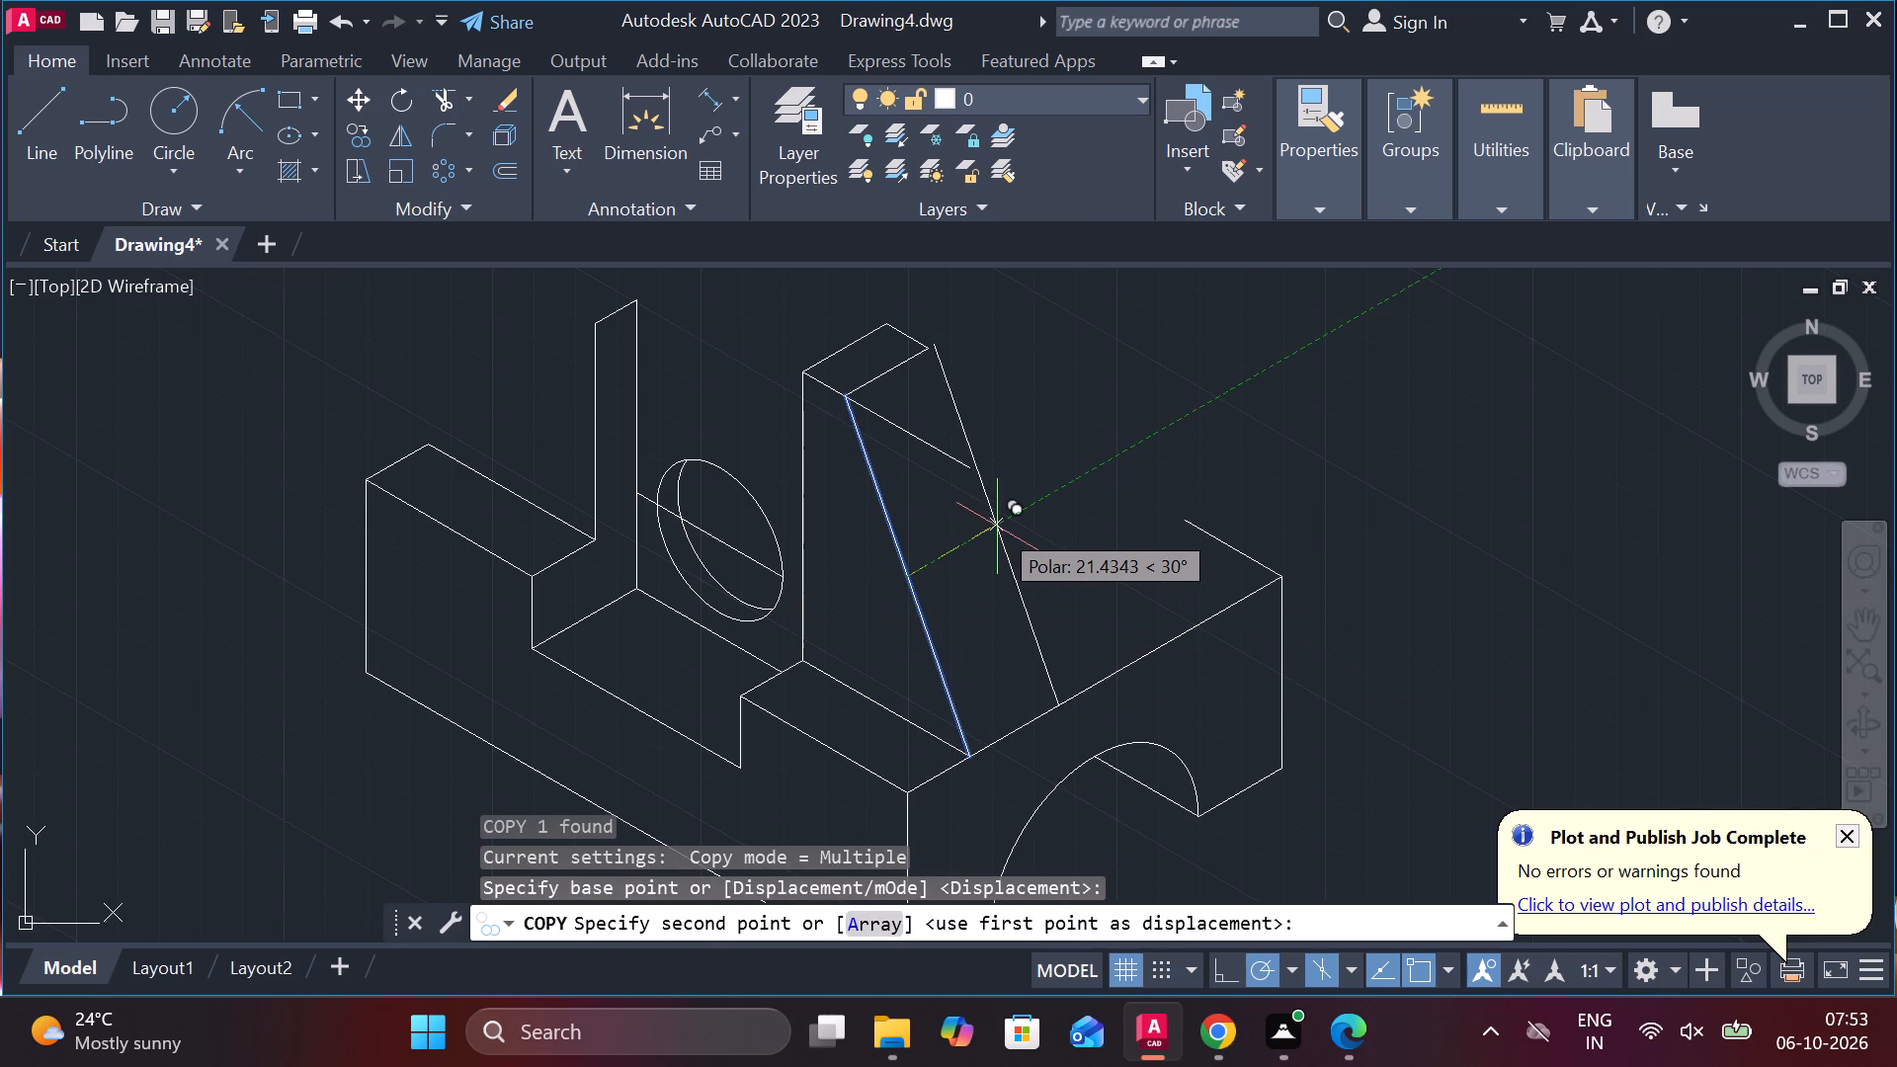
text(20)
key(Return)
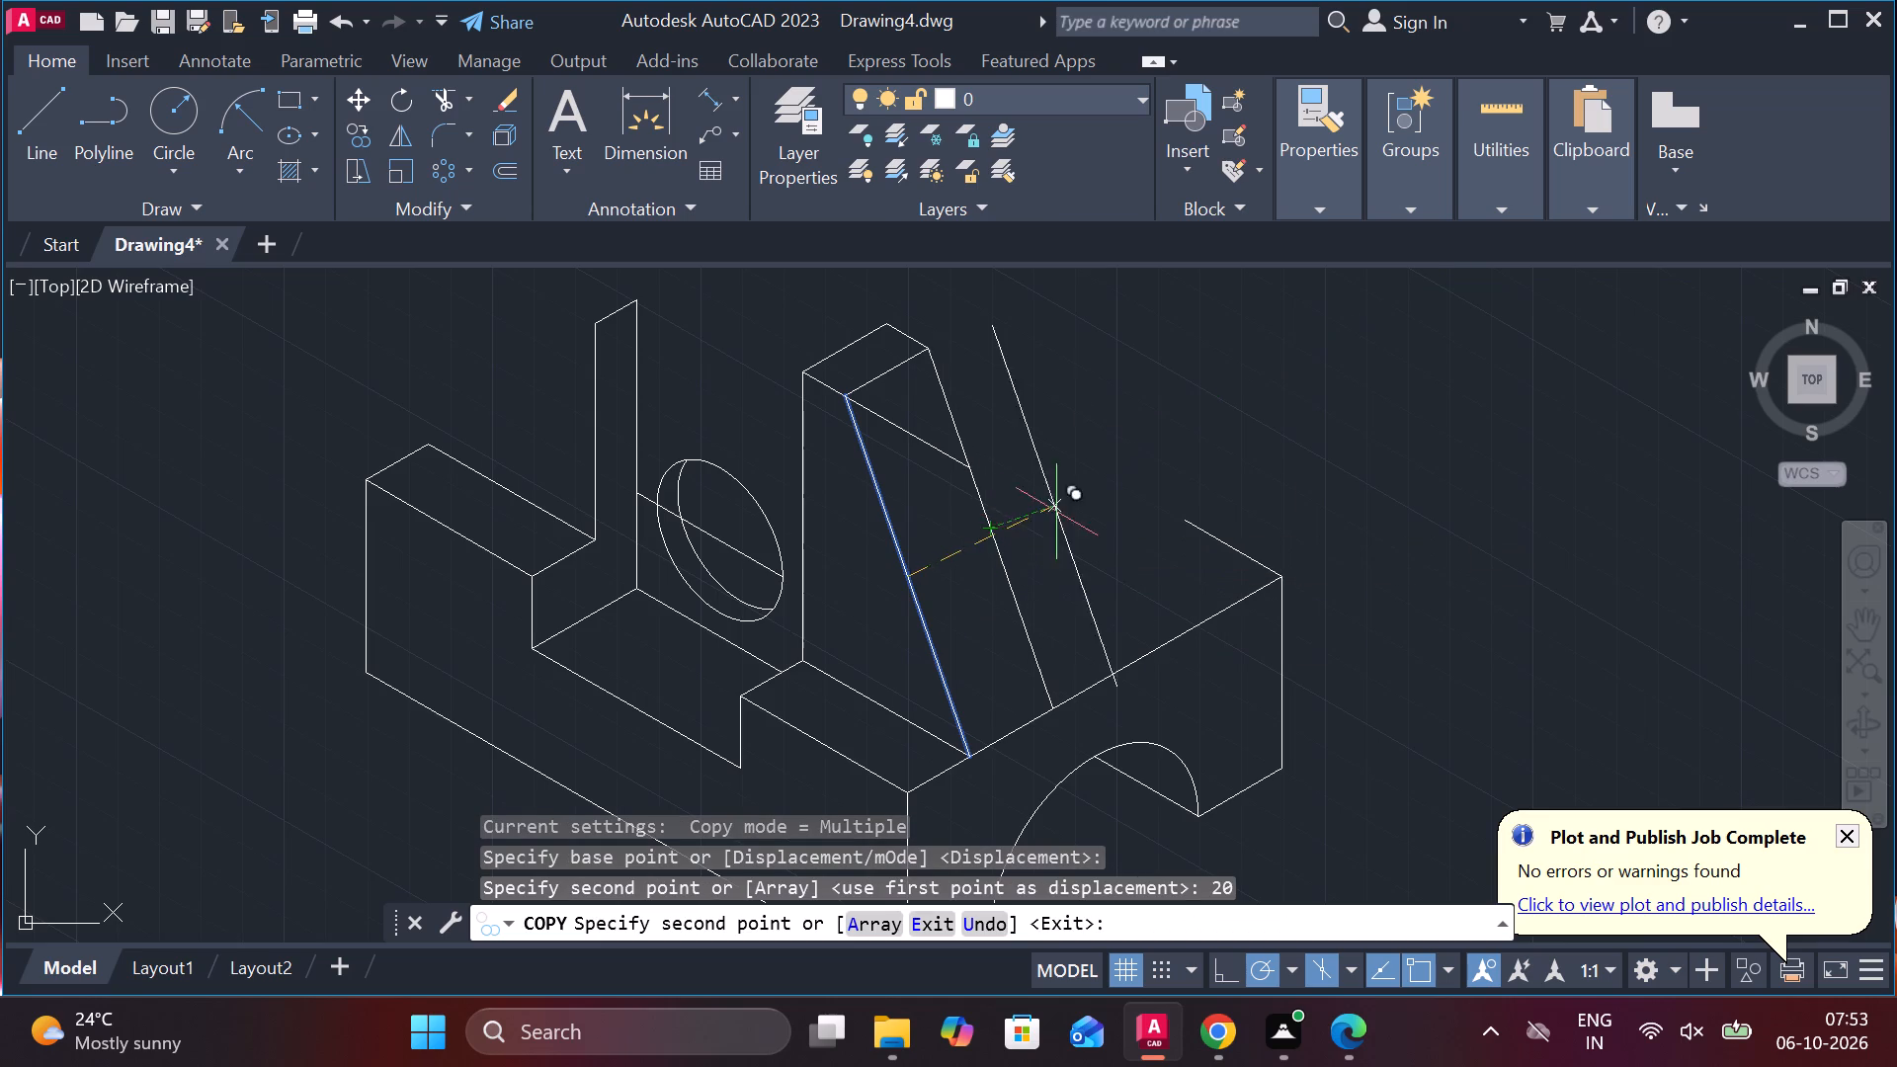
key(Escape)
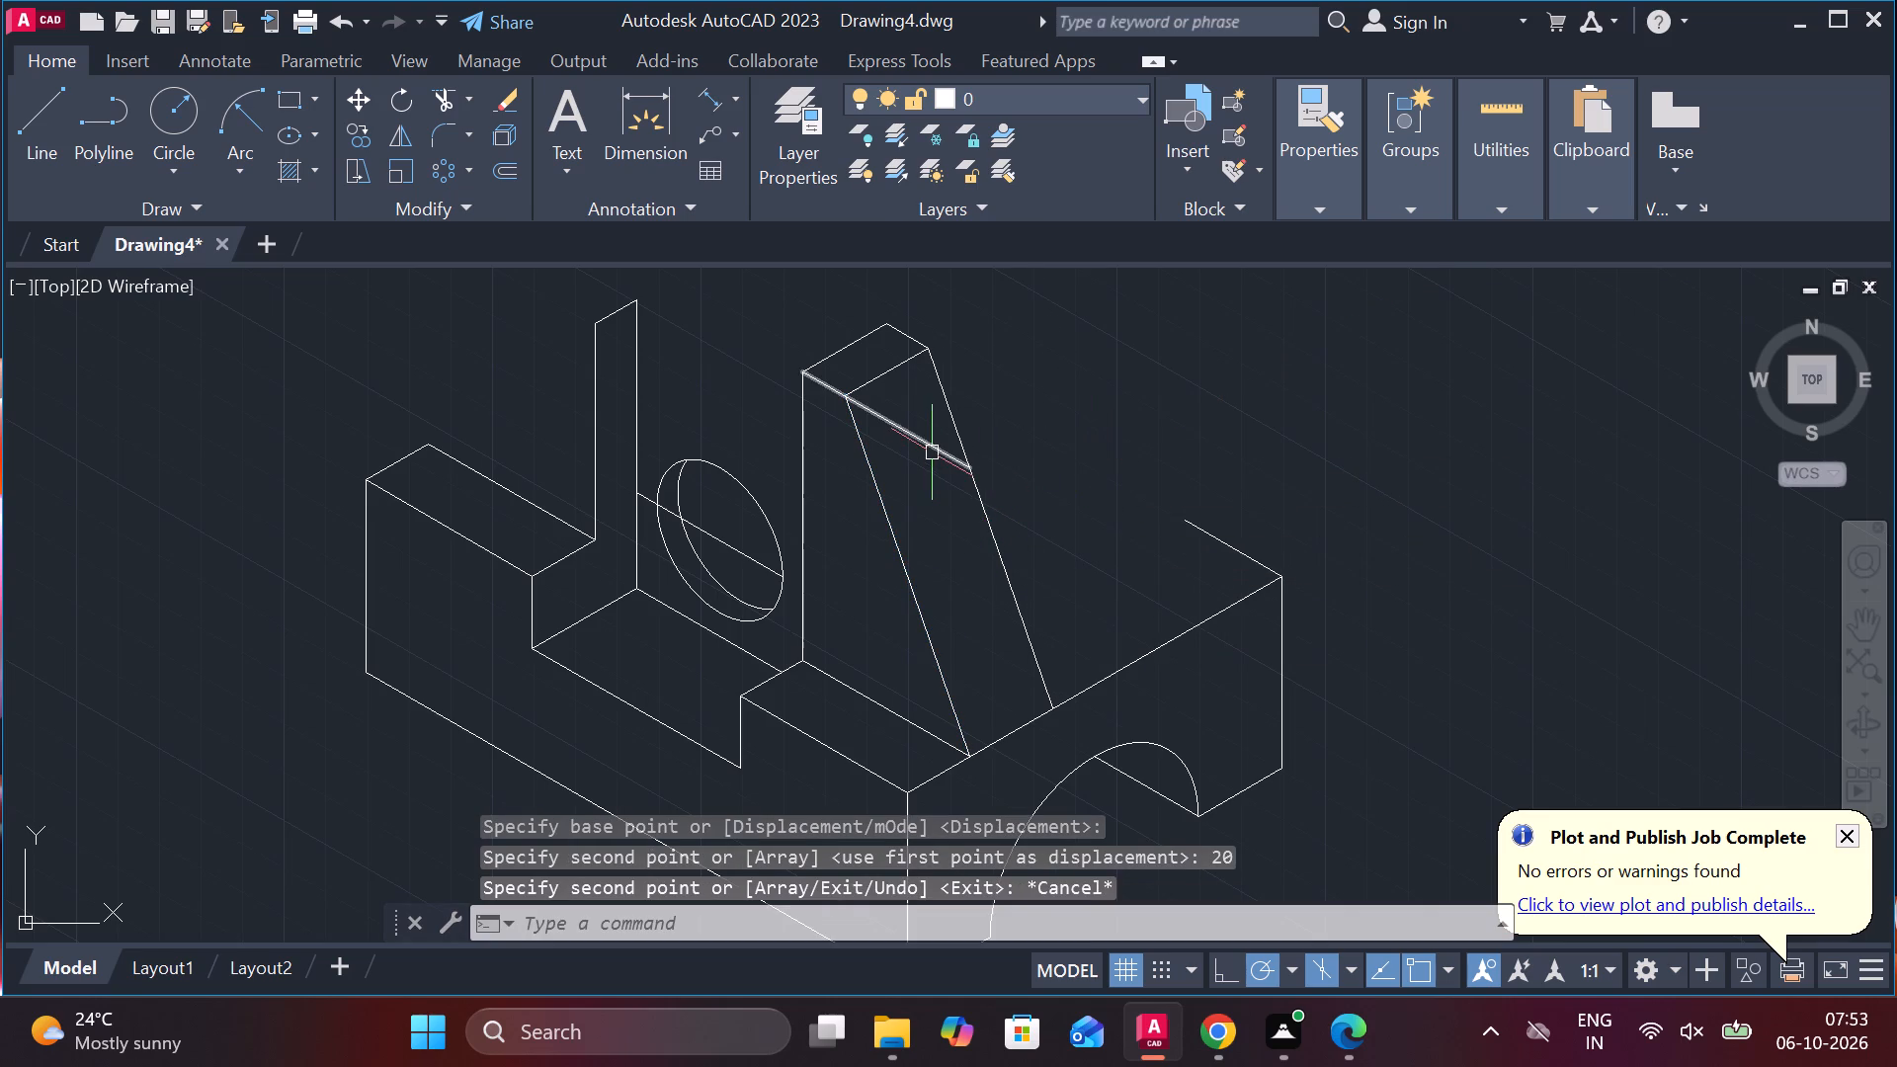
Trim the excess of the 60-unit-high copied line beyond the rib's top face.
text(TR)
key(space)
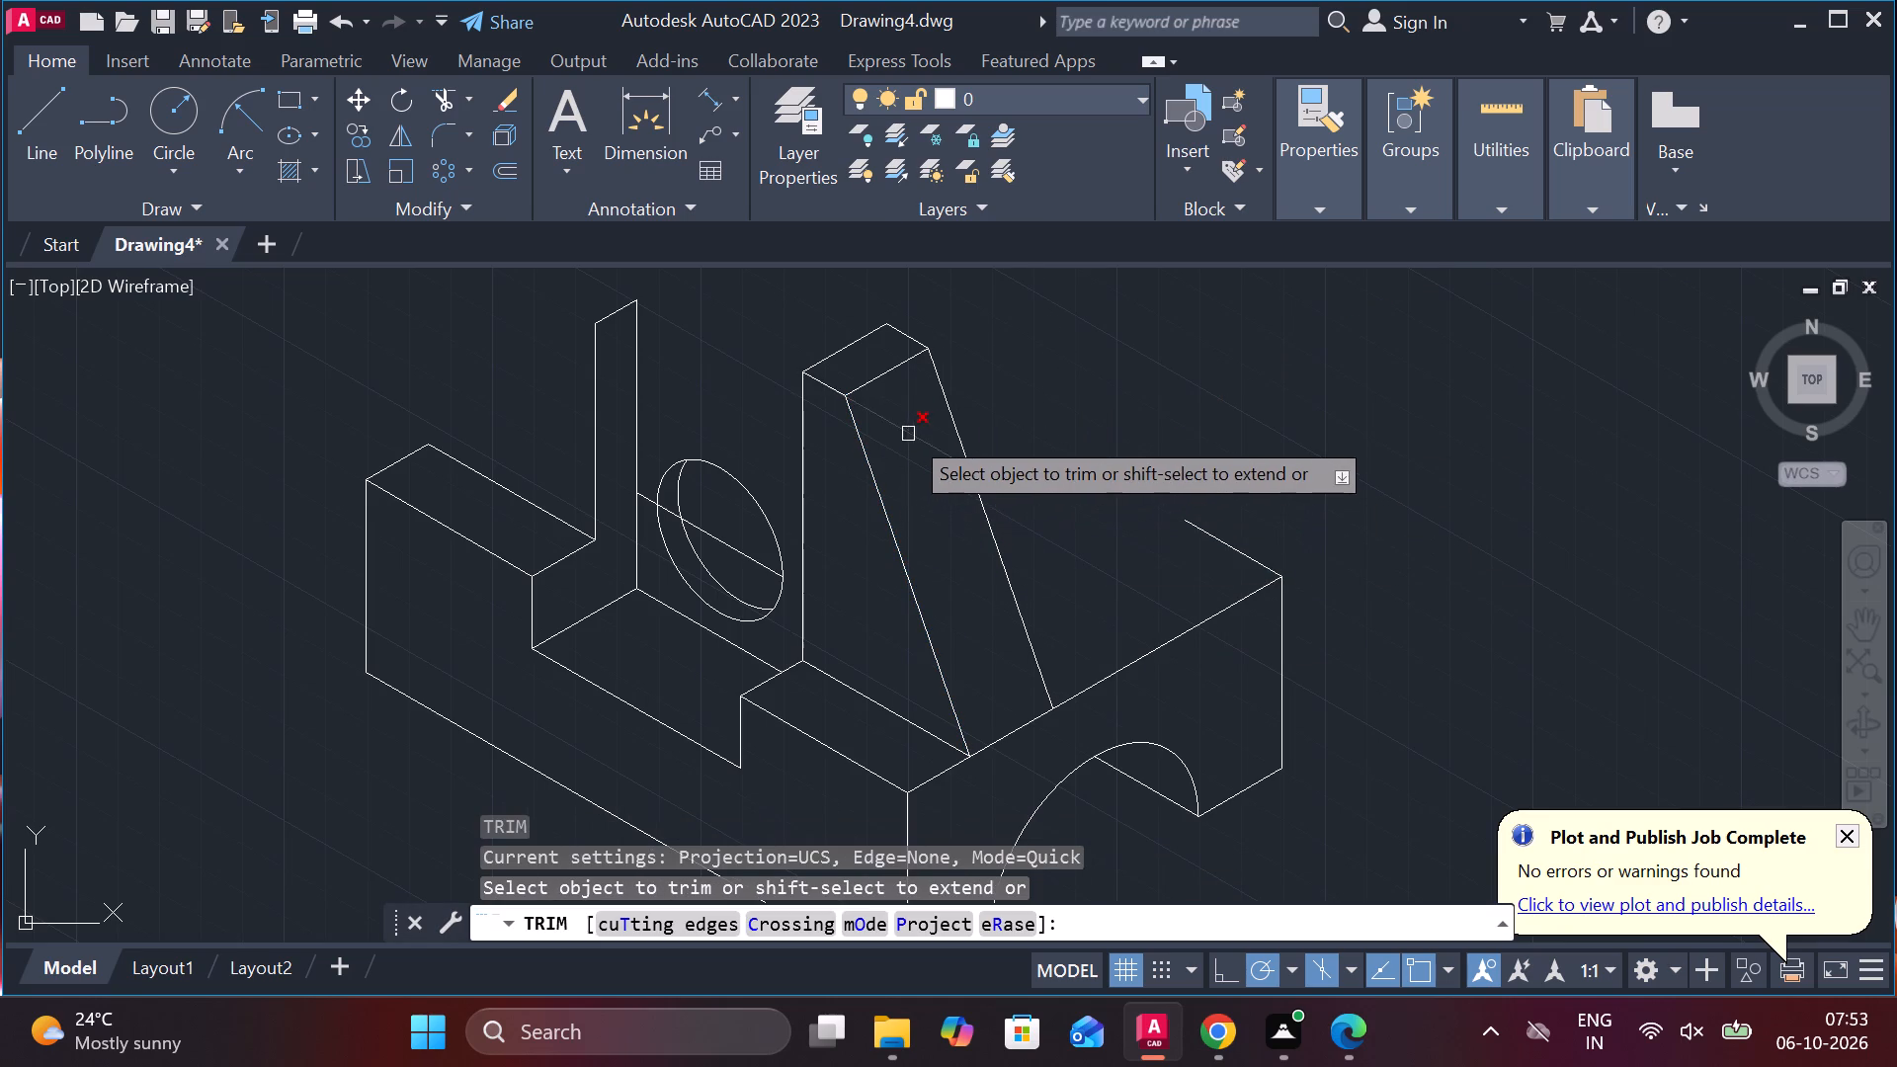
click(908, 434)
key(Escape)
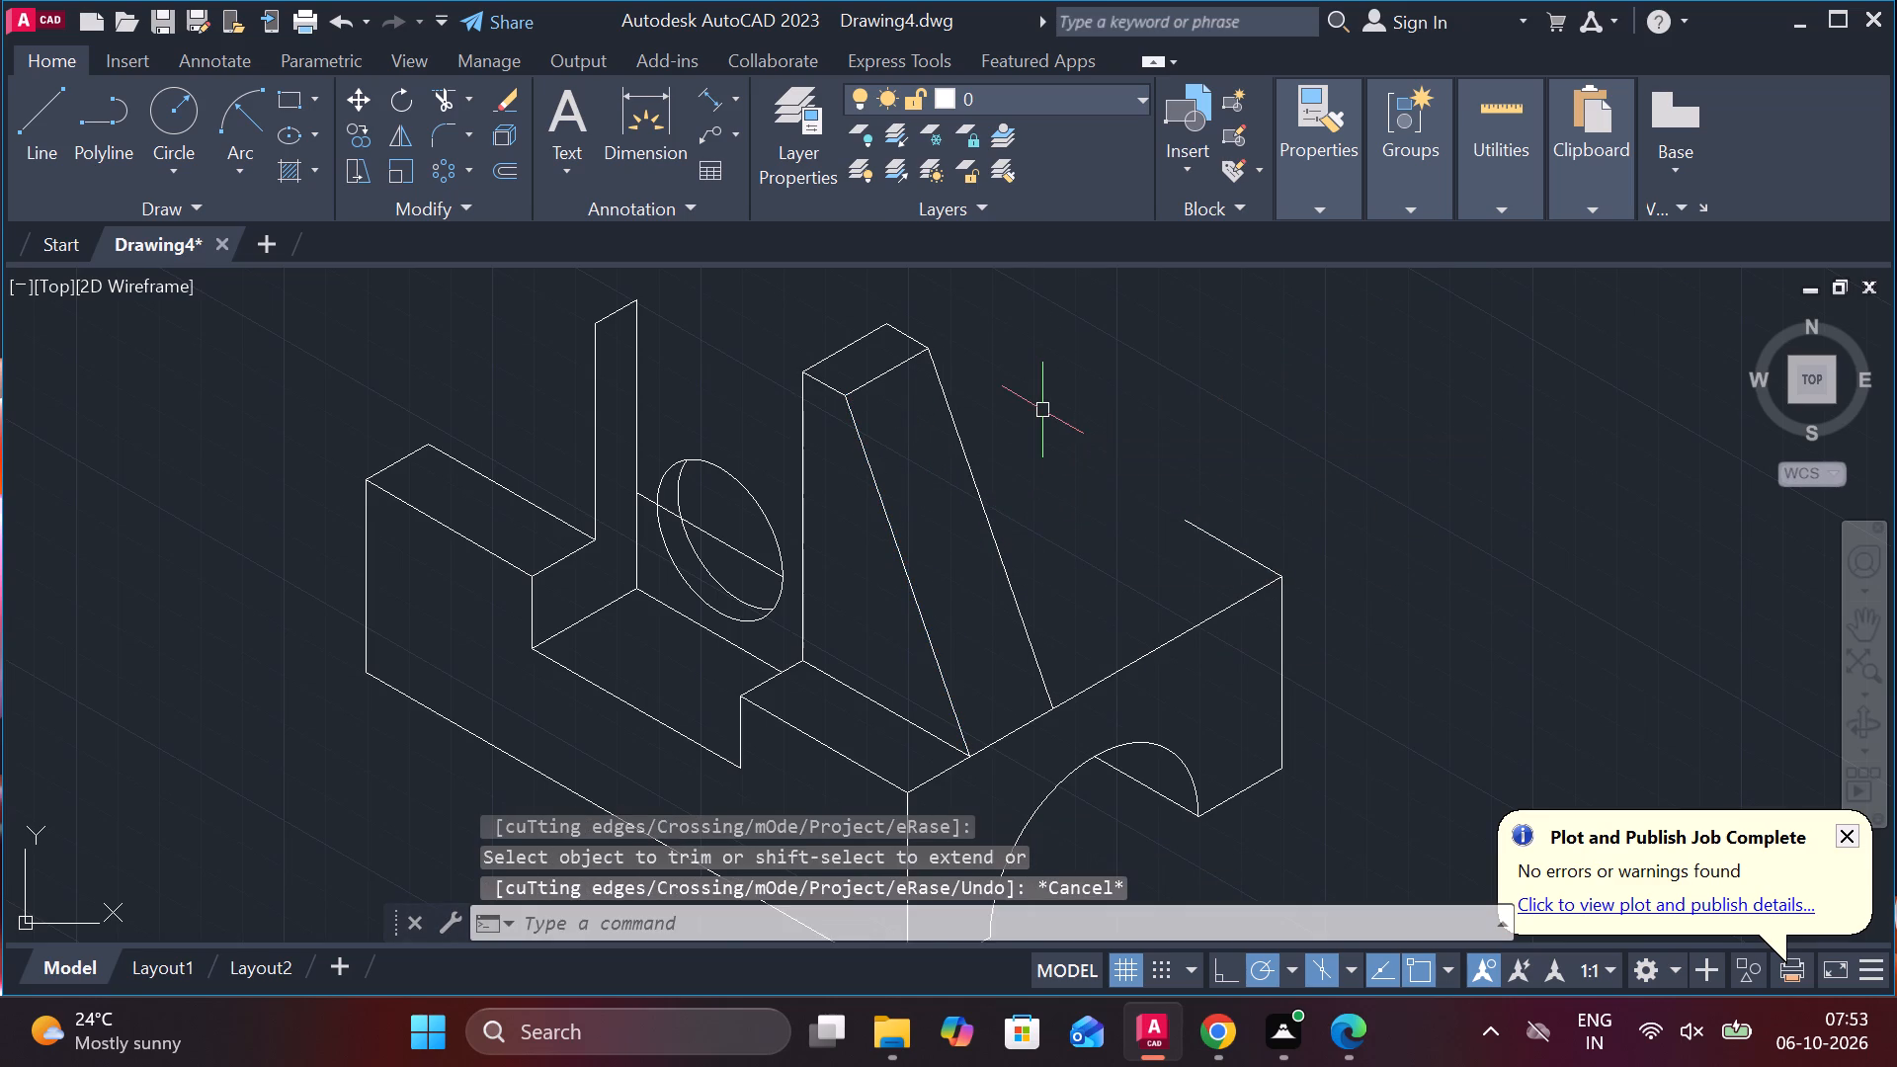
Draw construction lines 15 units along the base's top end edge from its far corner, with an about 34-unit branch marking the point.
middle_drag(1042, 410, 1049, 493)
middle_drag(1134, 573, 1071, 516)
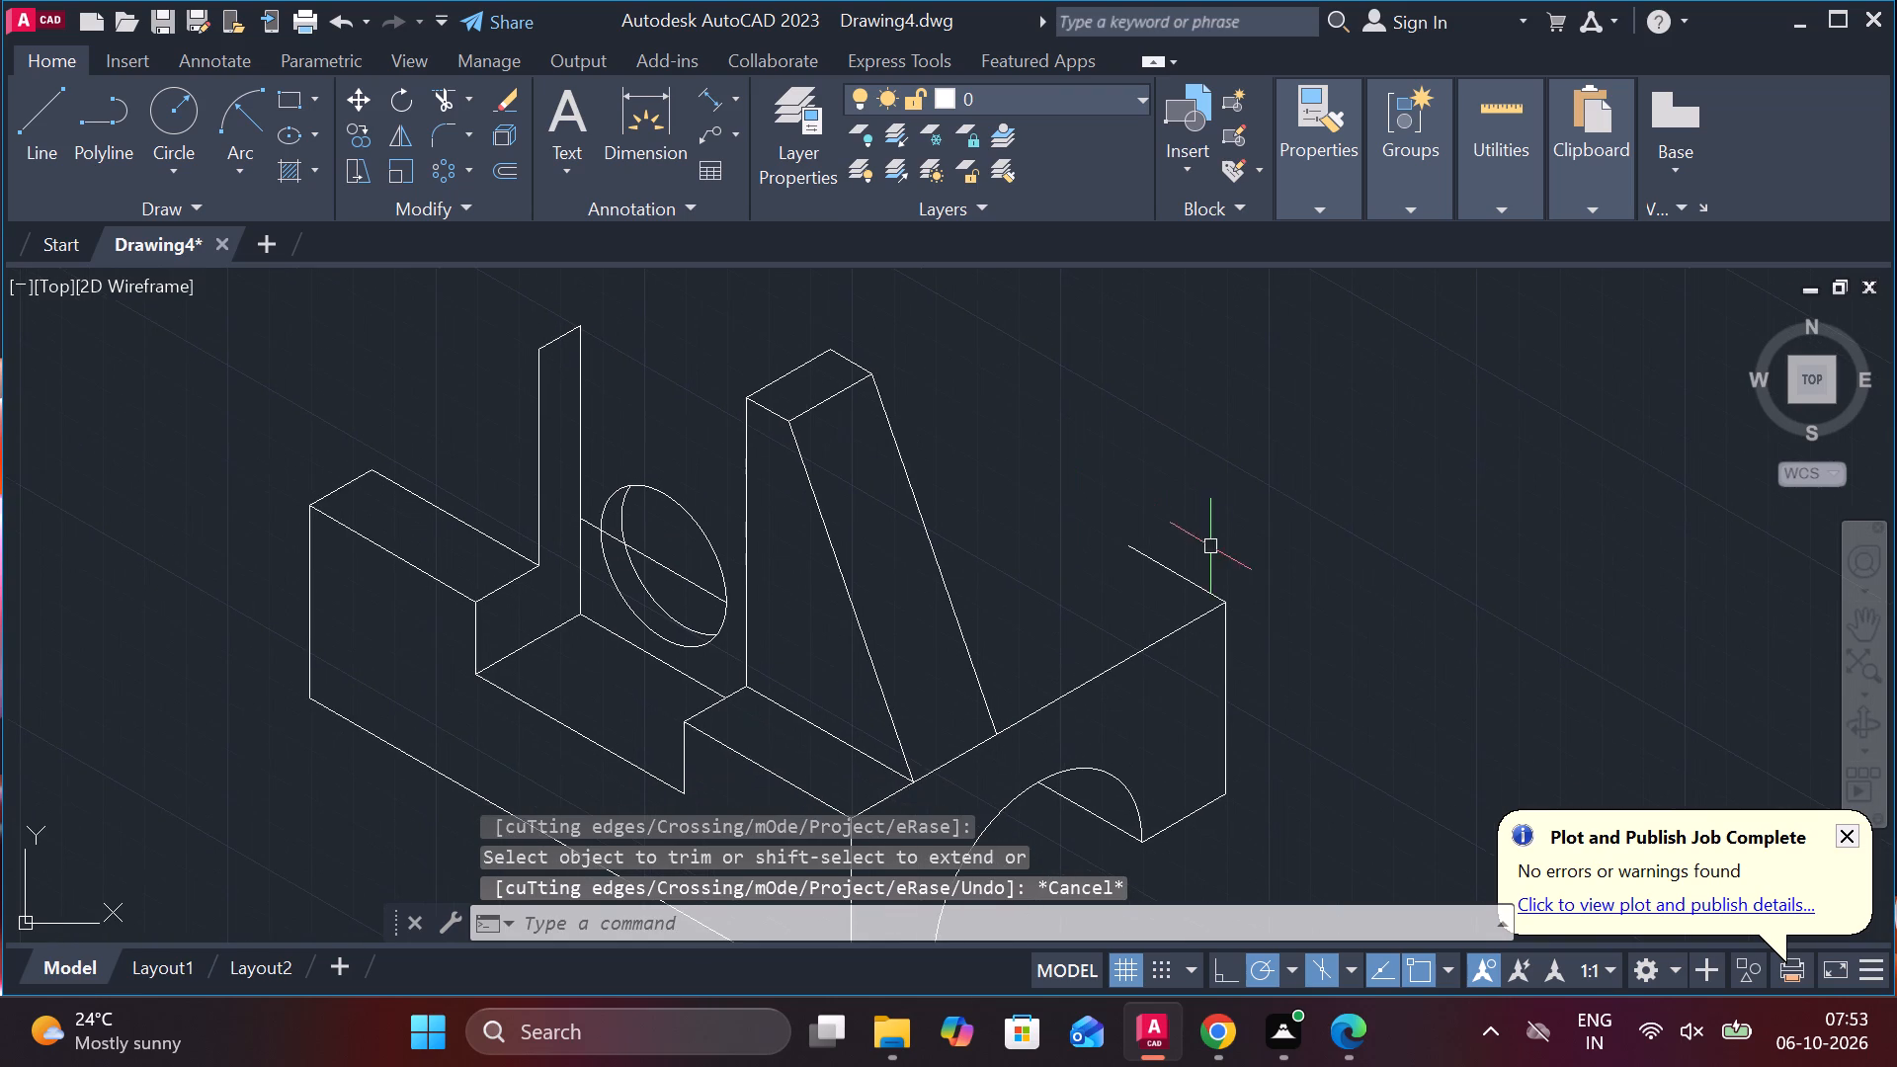
click(1175, 562)
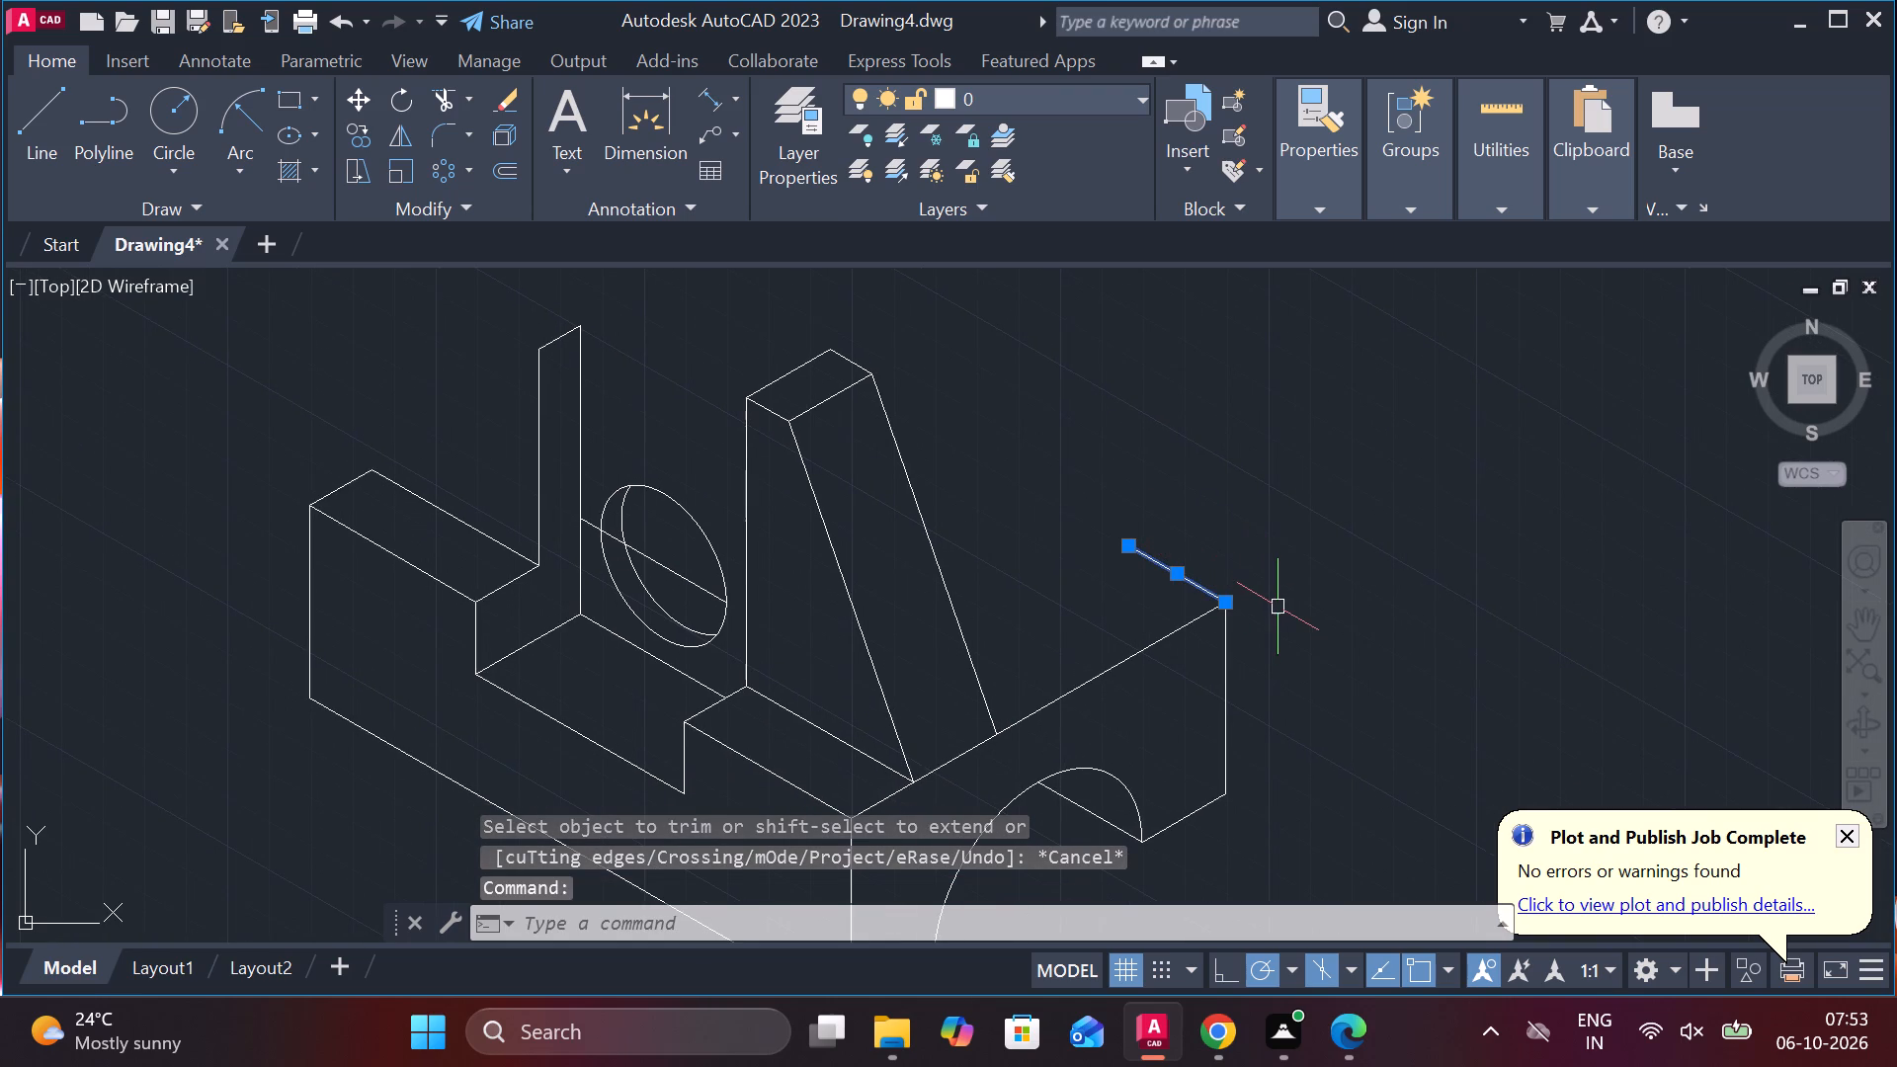
key(Escape)
key(l)
key(Return)
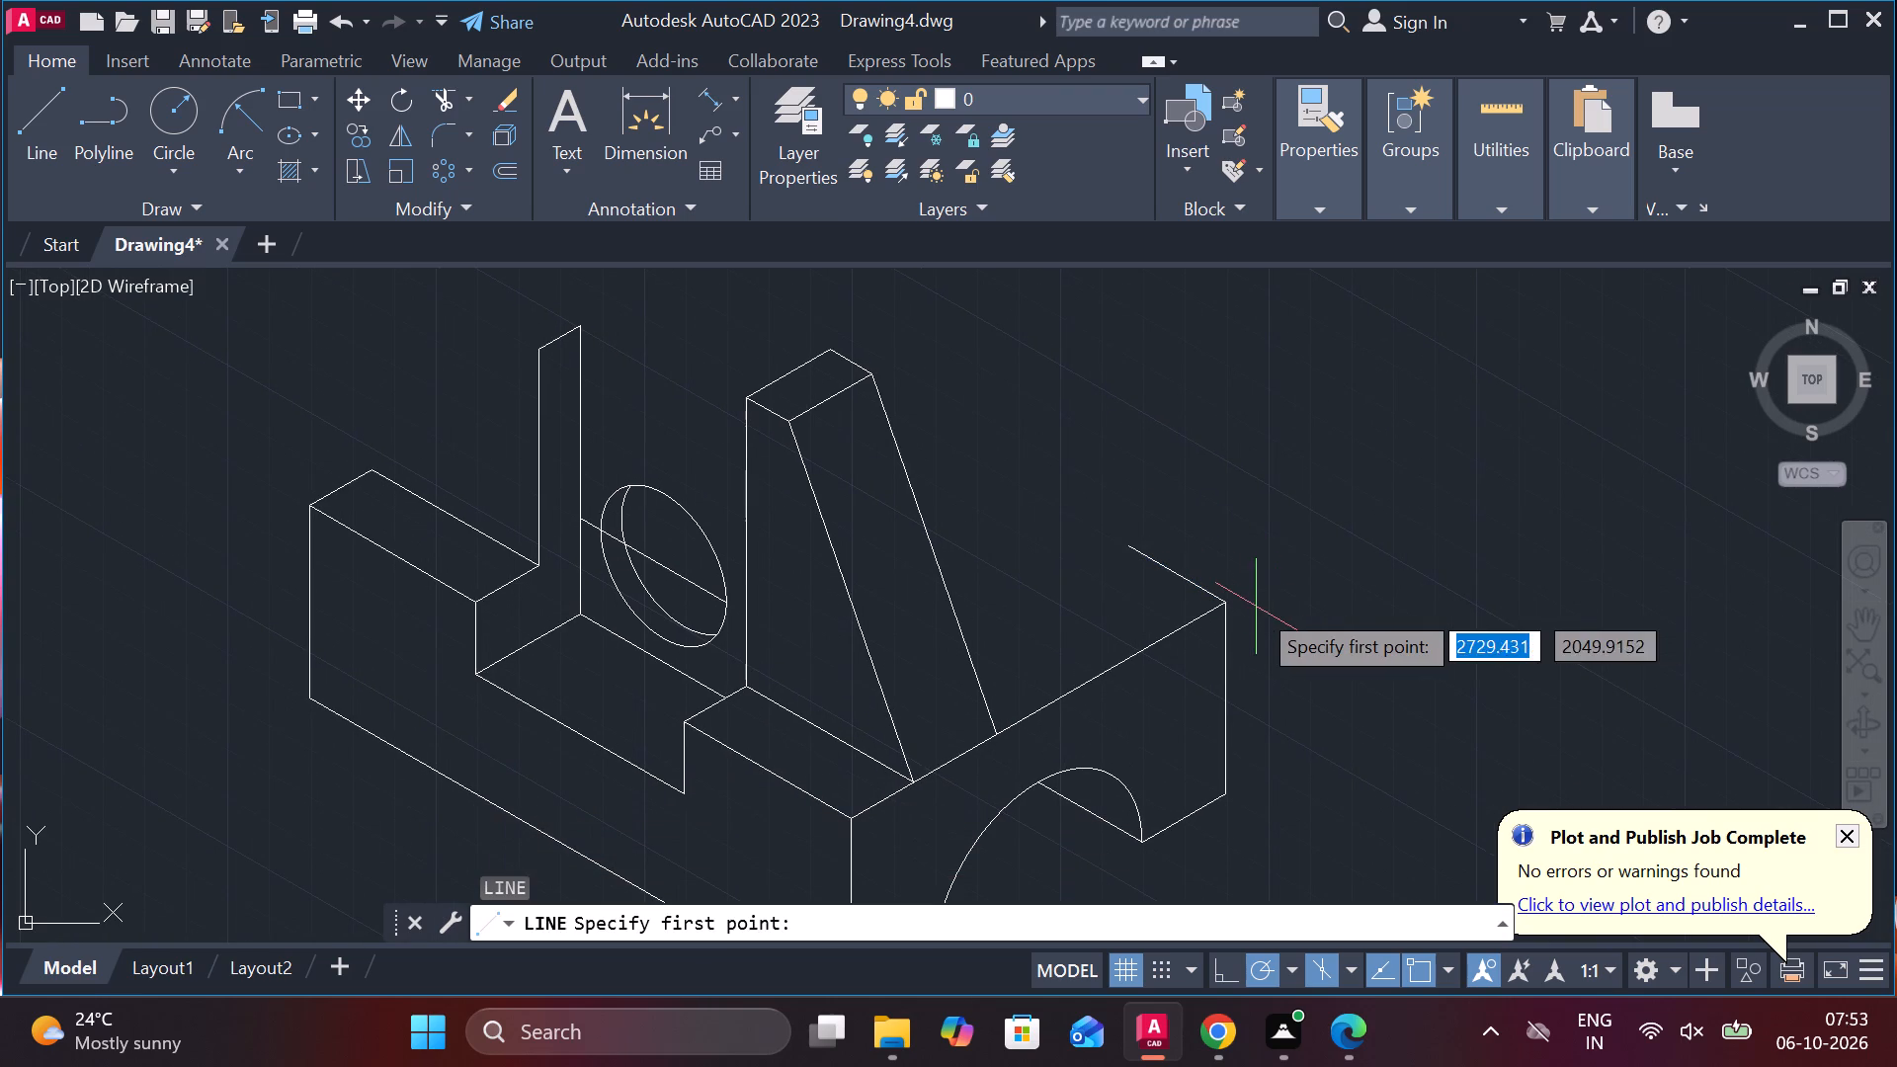
click(1225, 612)
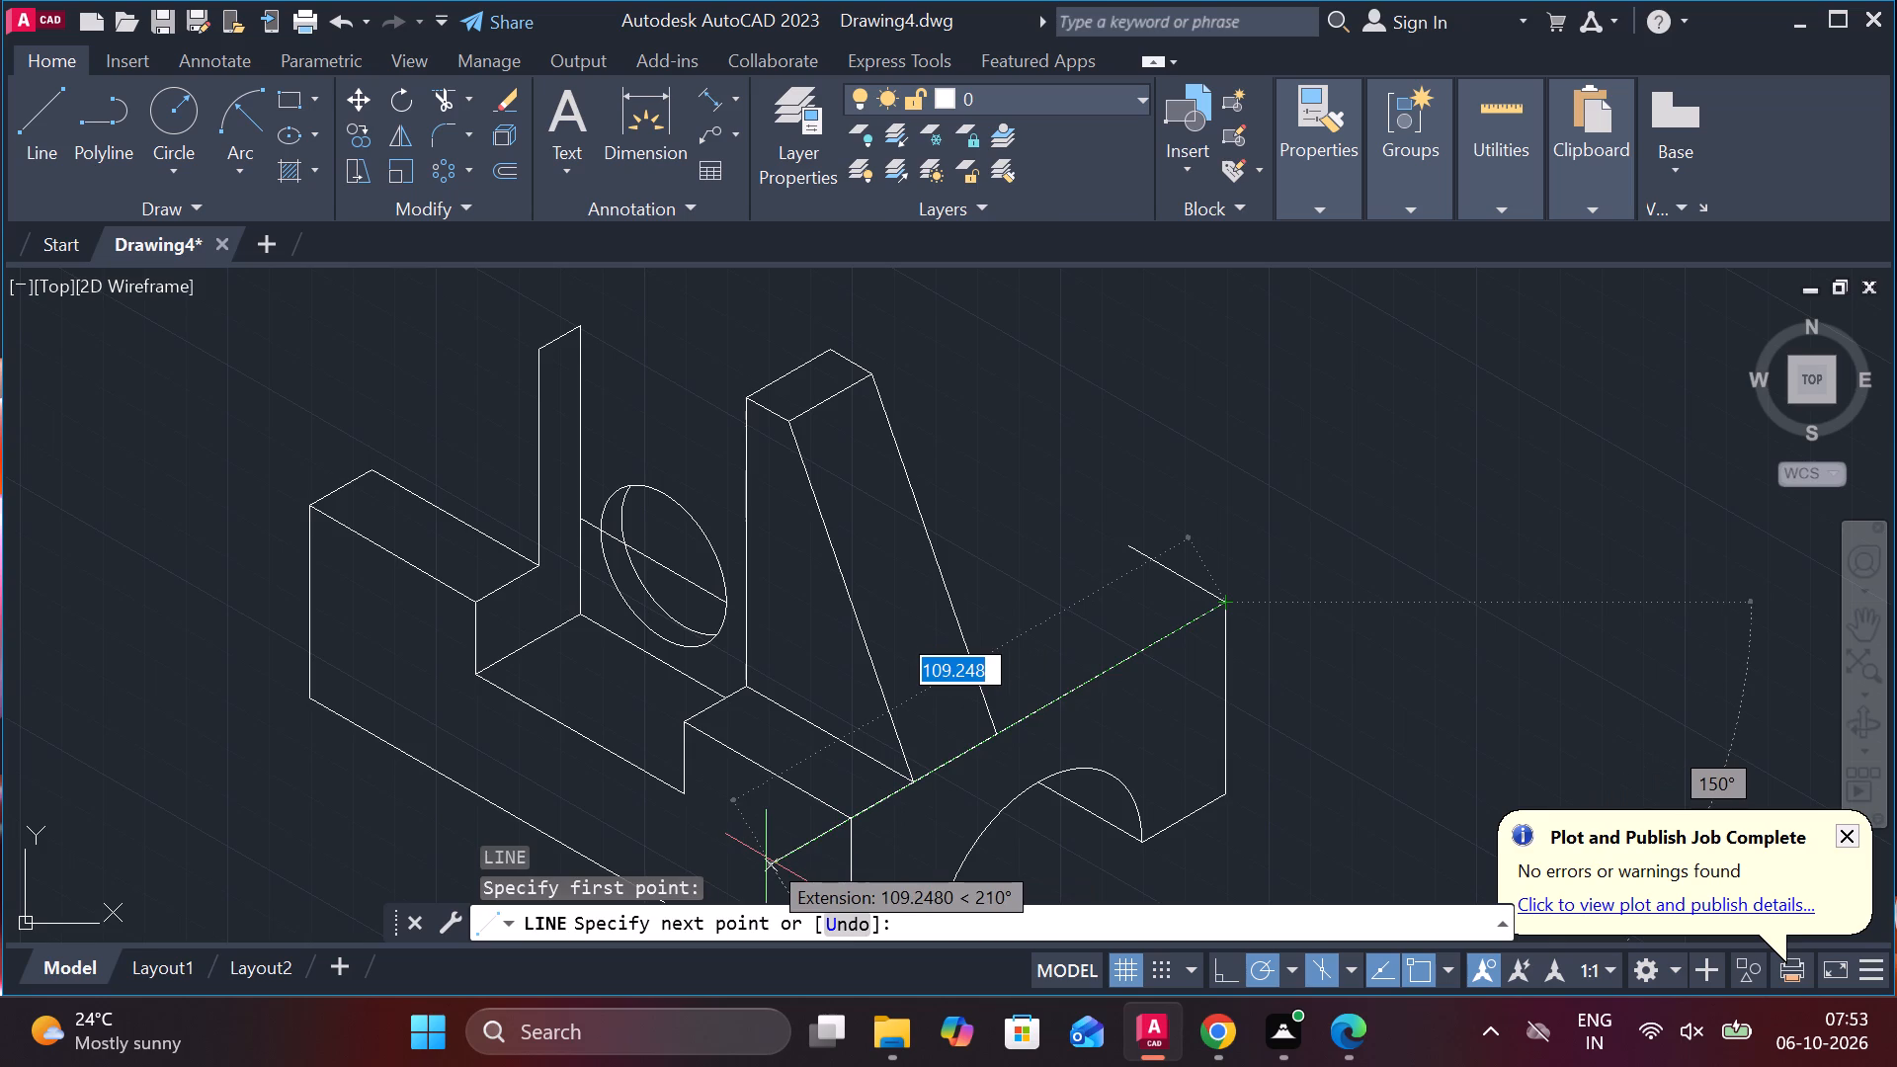
text(15)
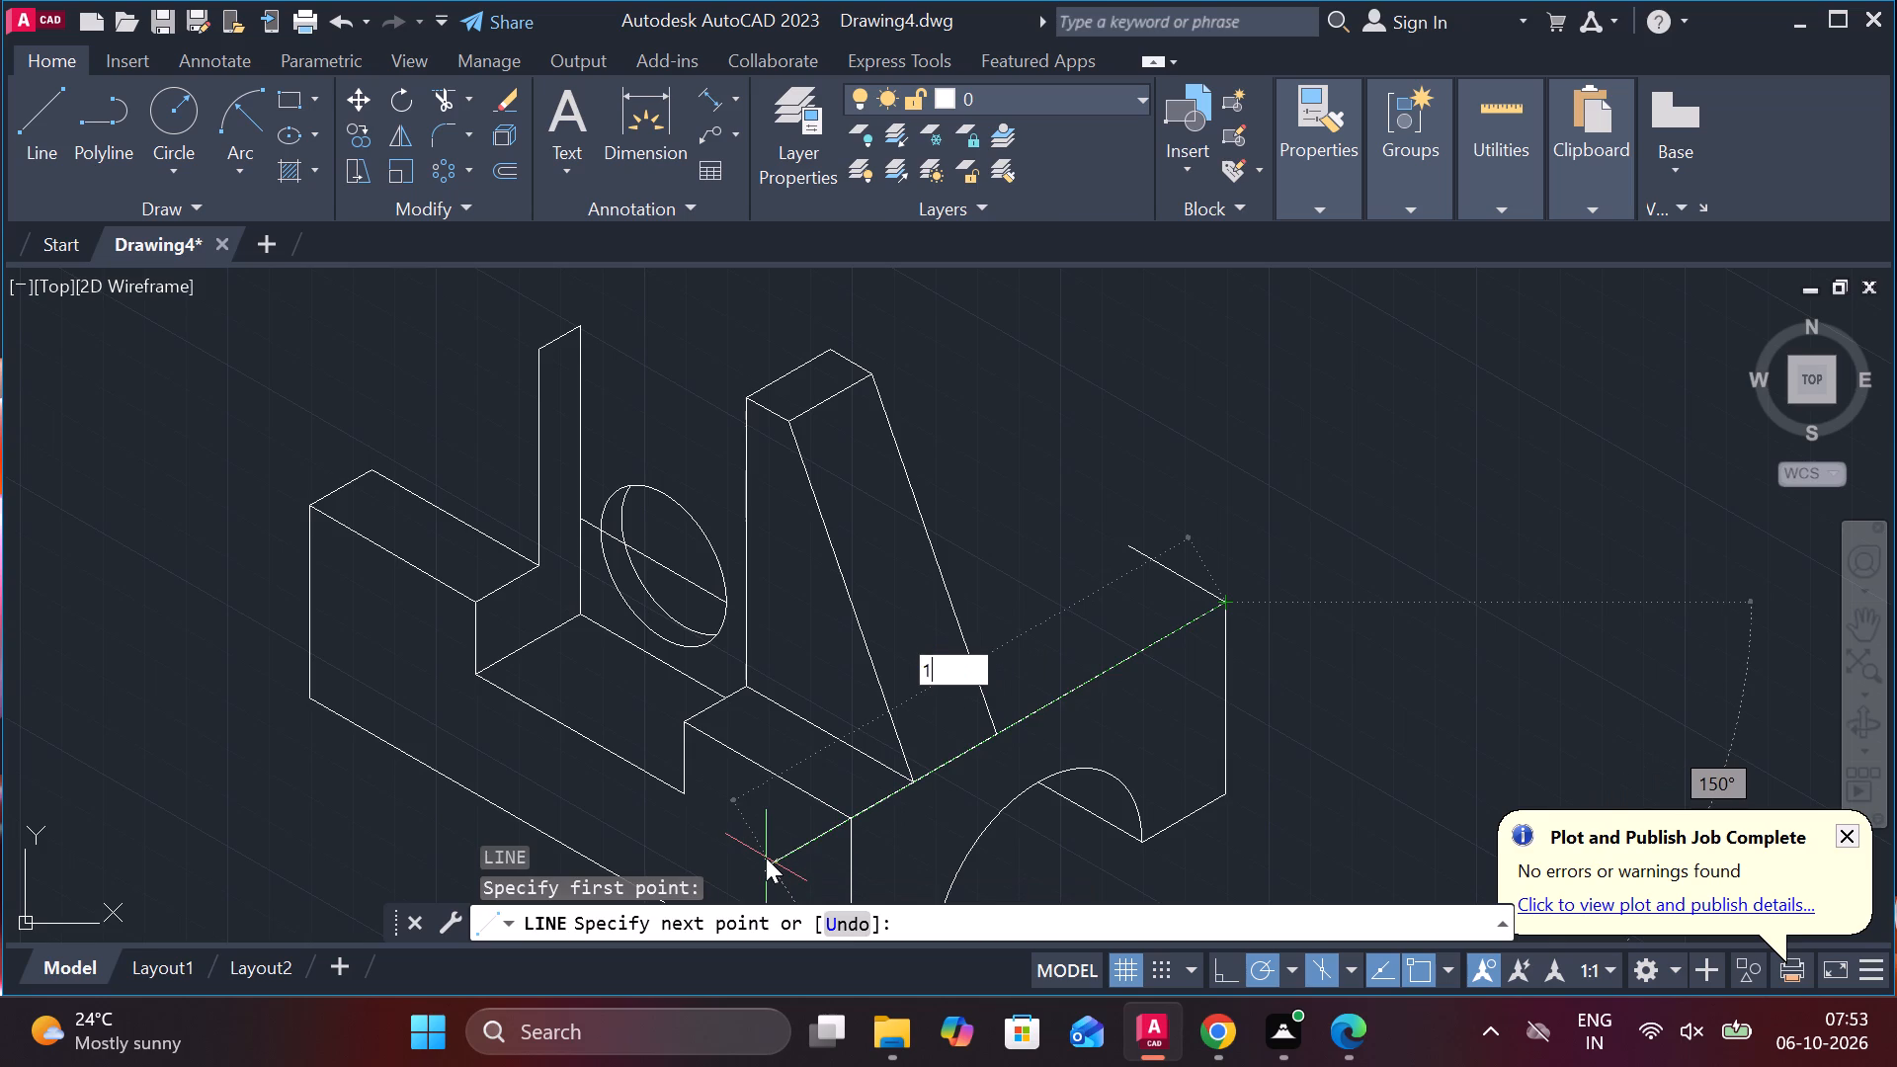
key(Return)
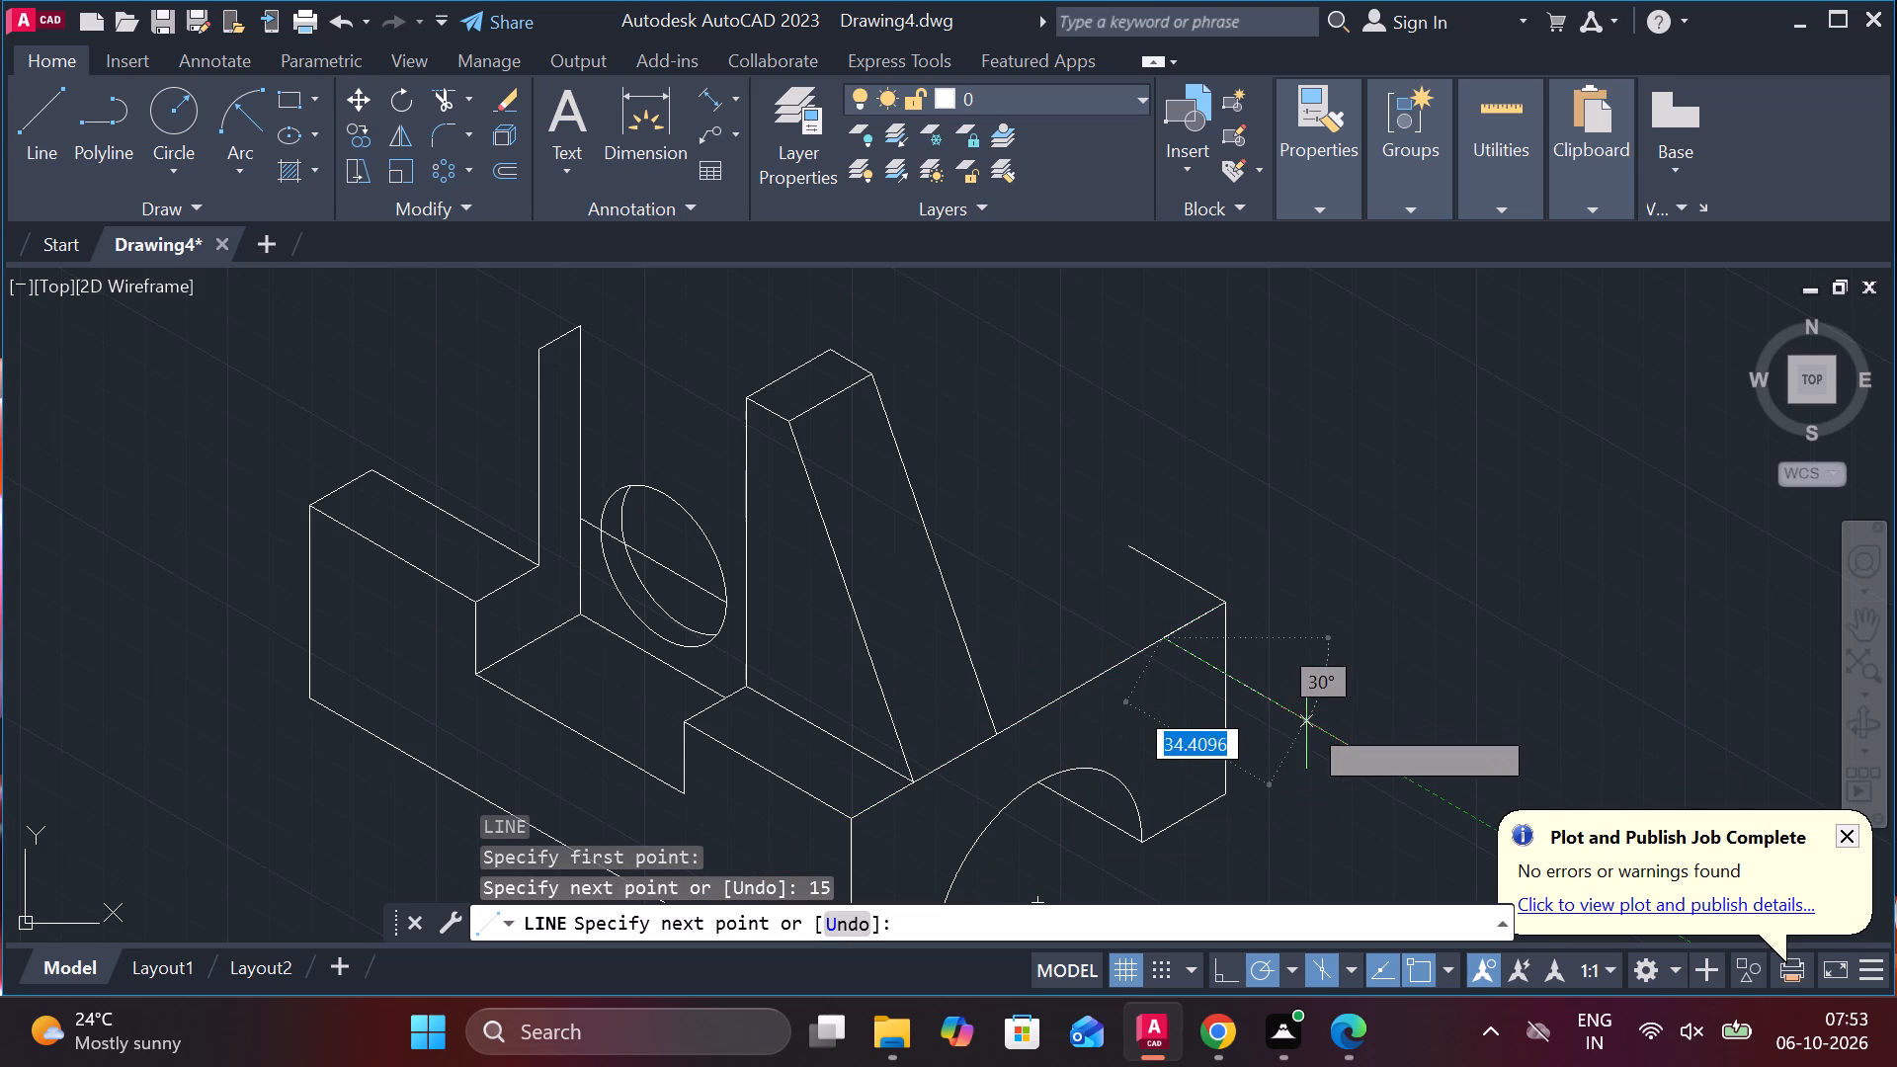
click(1306, 721)
key(Escape)
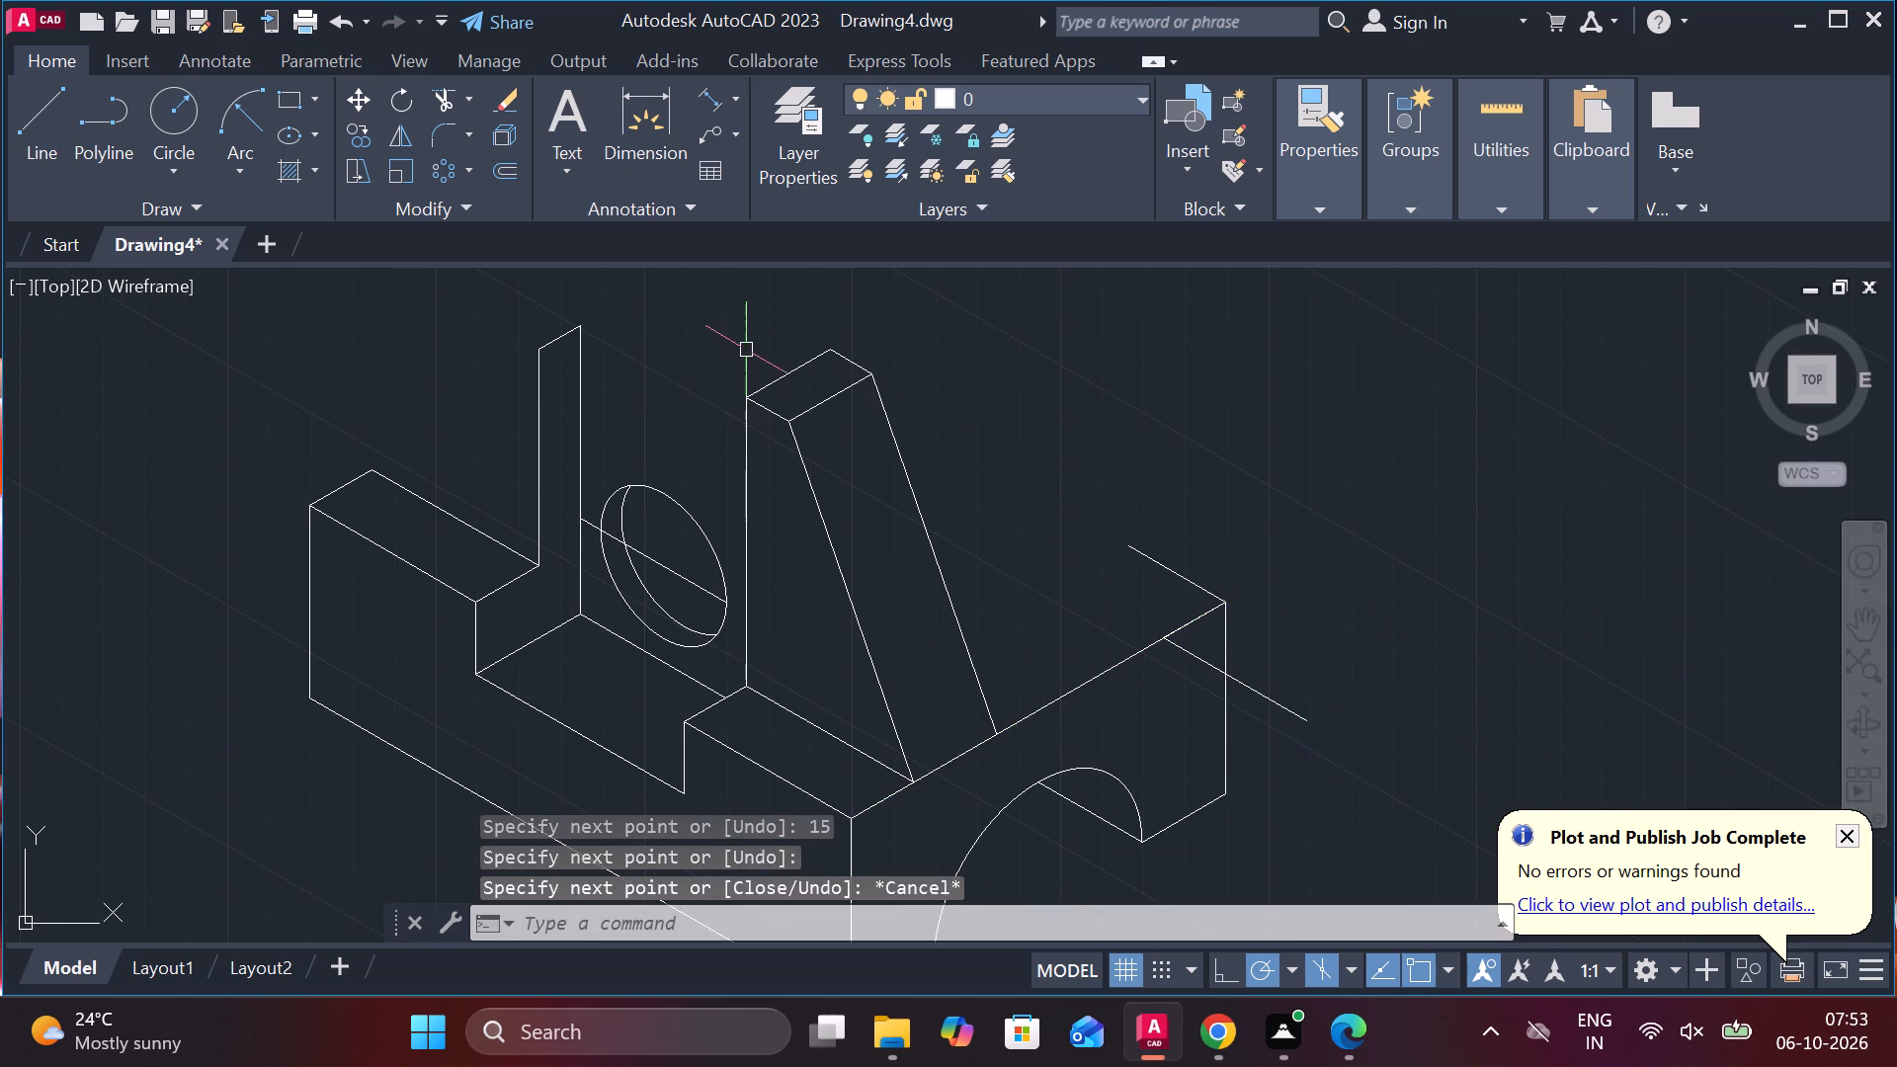
Copy the whole sloped rib with its base line from its rear sloped edge's foot to the 15-unit mark on the base's top edge.
click(742, 342)
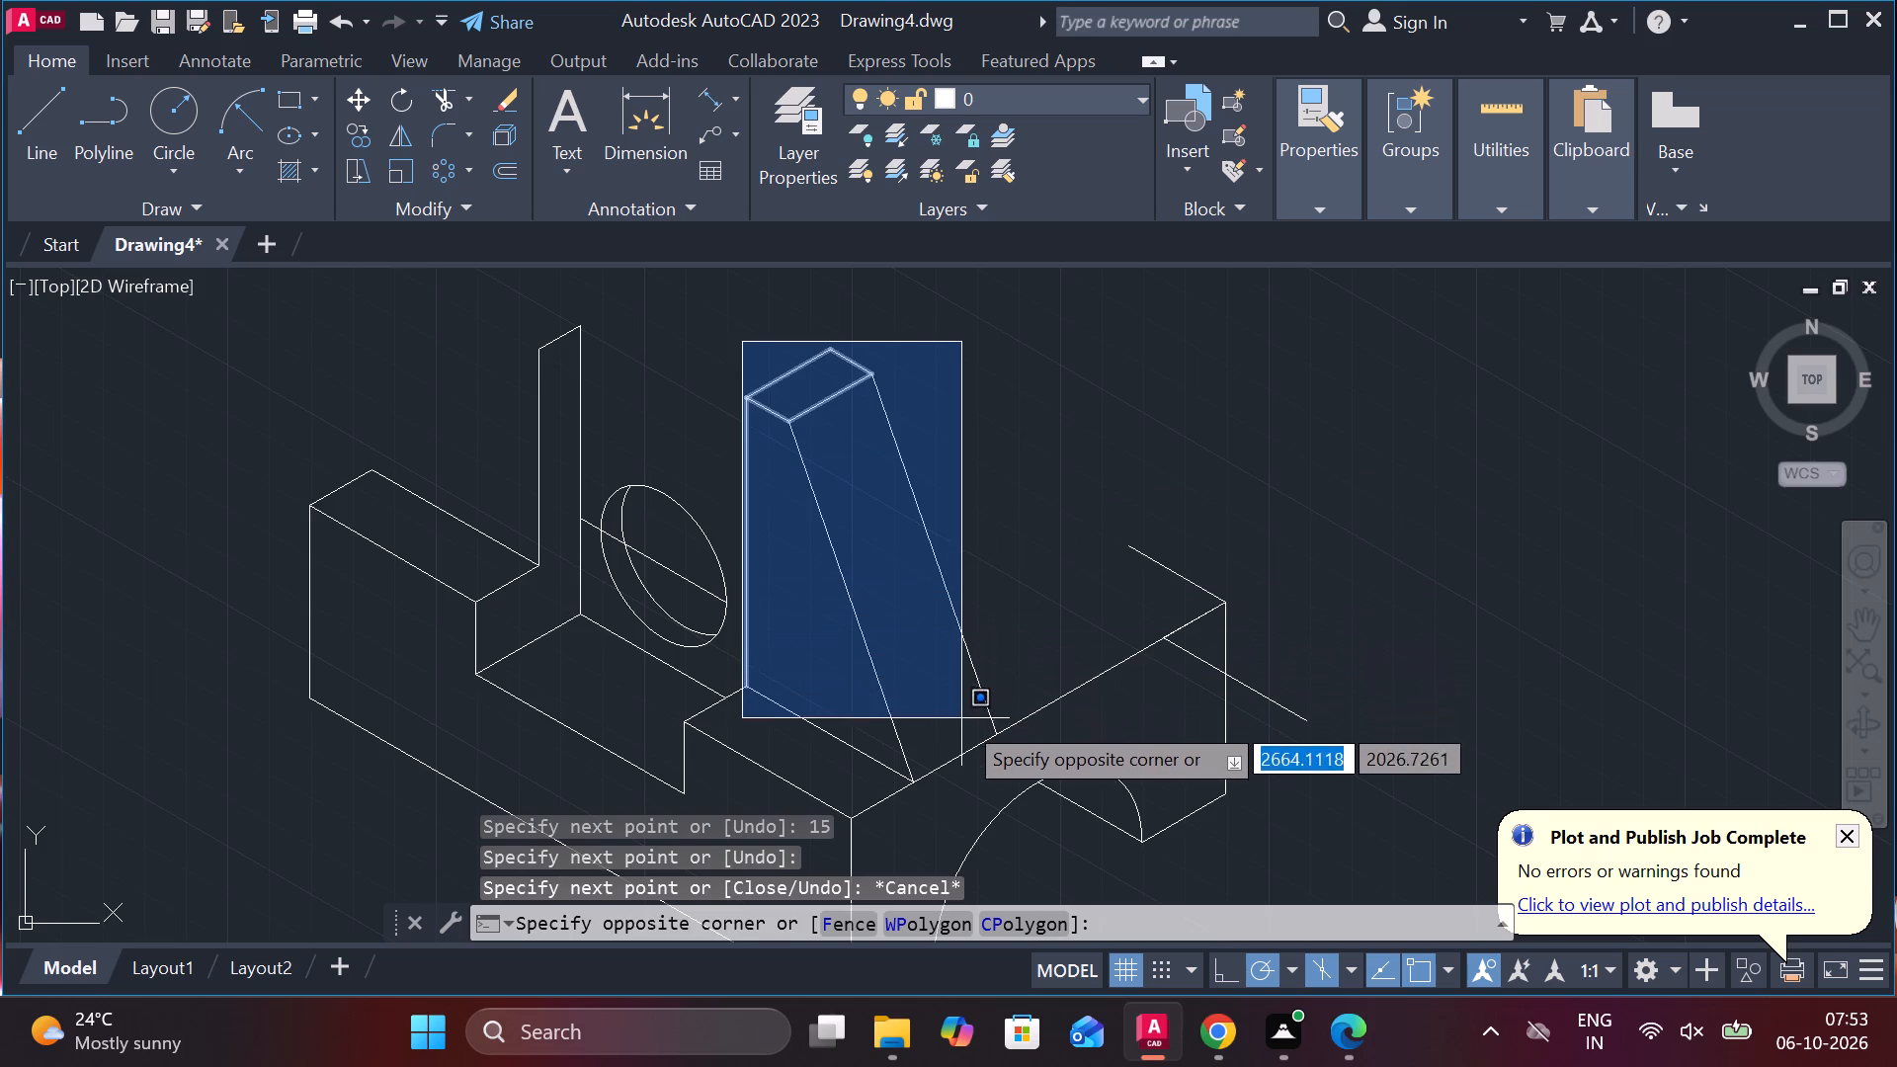
click(993, 701)
click(953, 608)
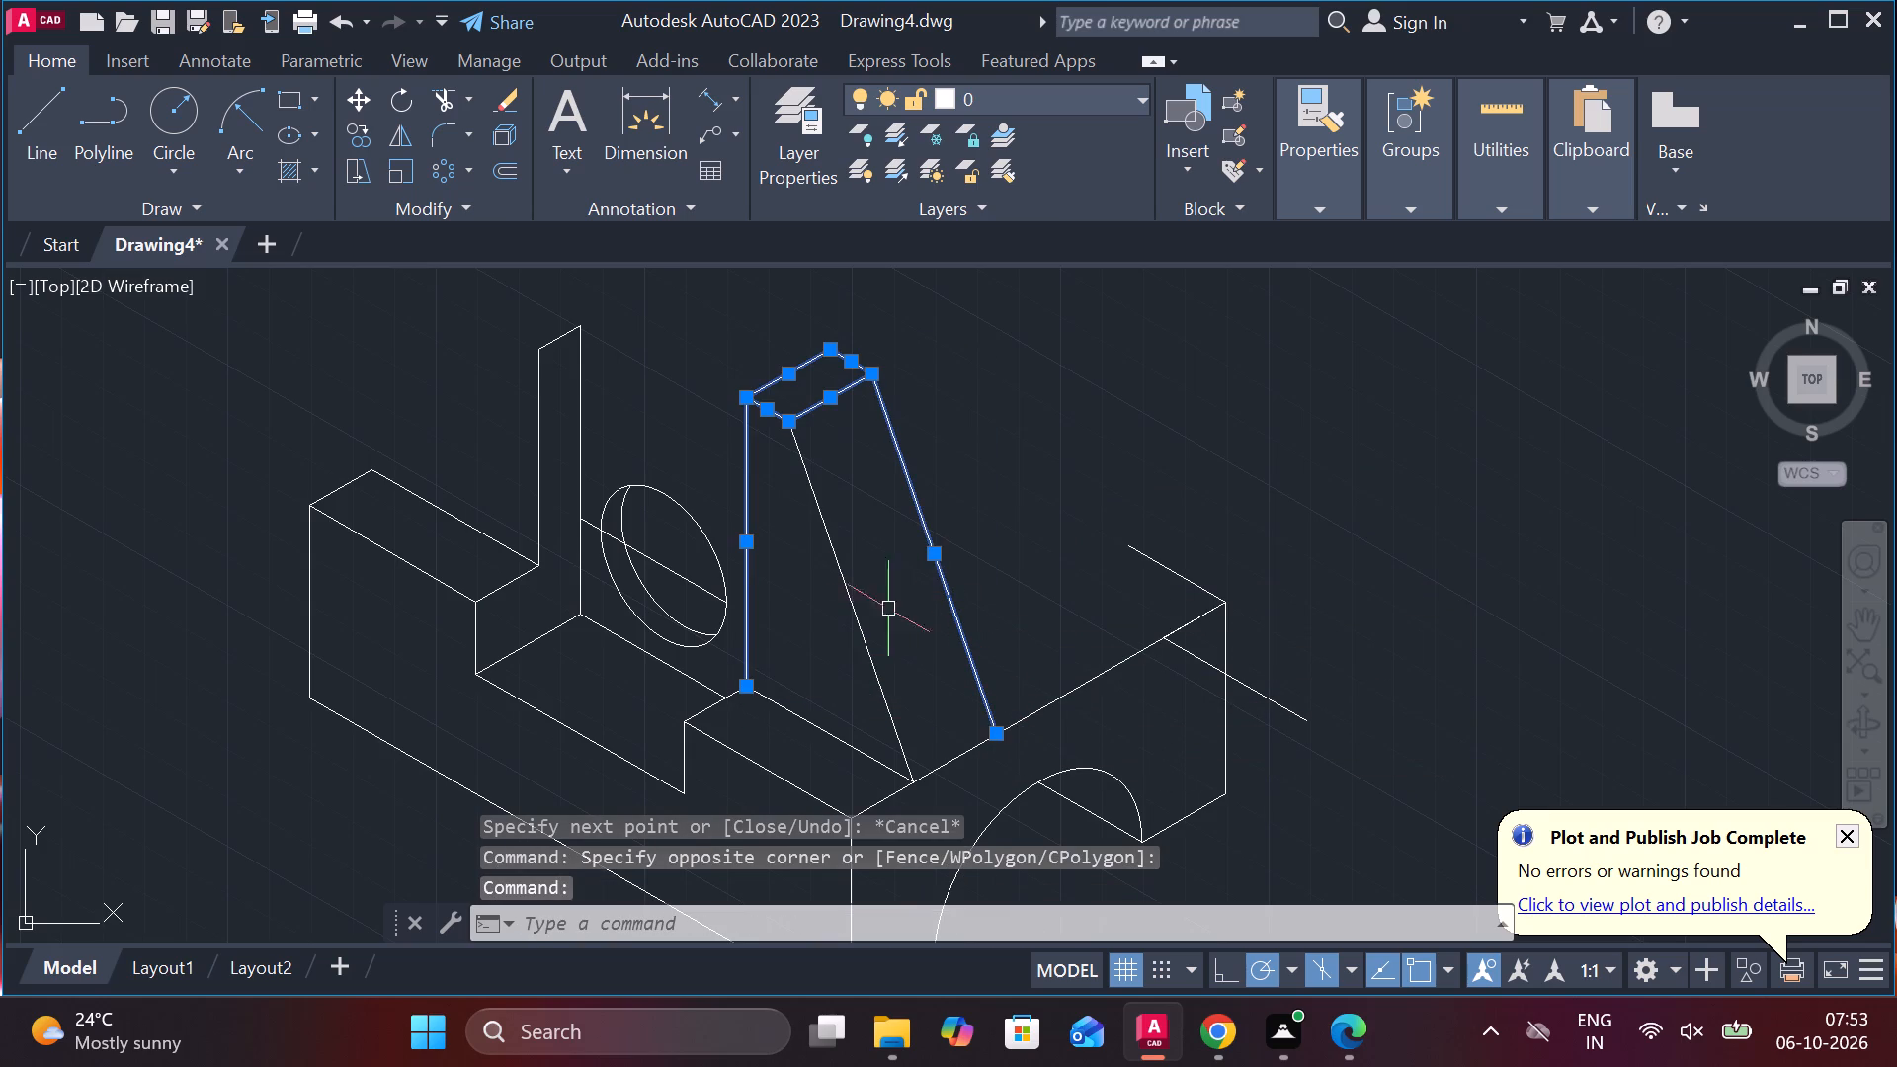
click(857, 618)
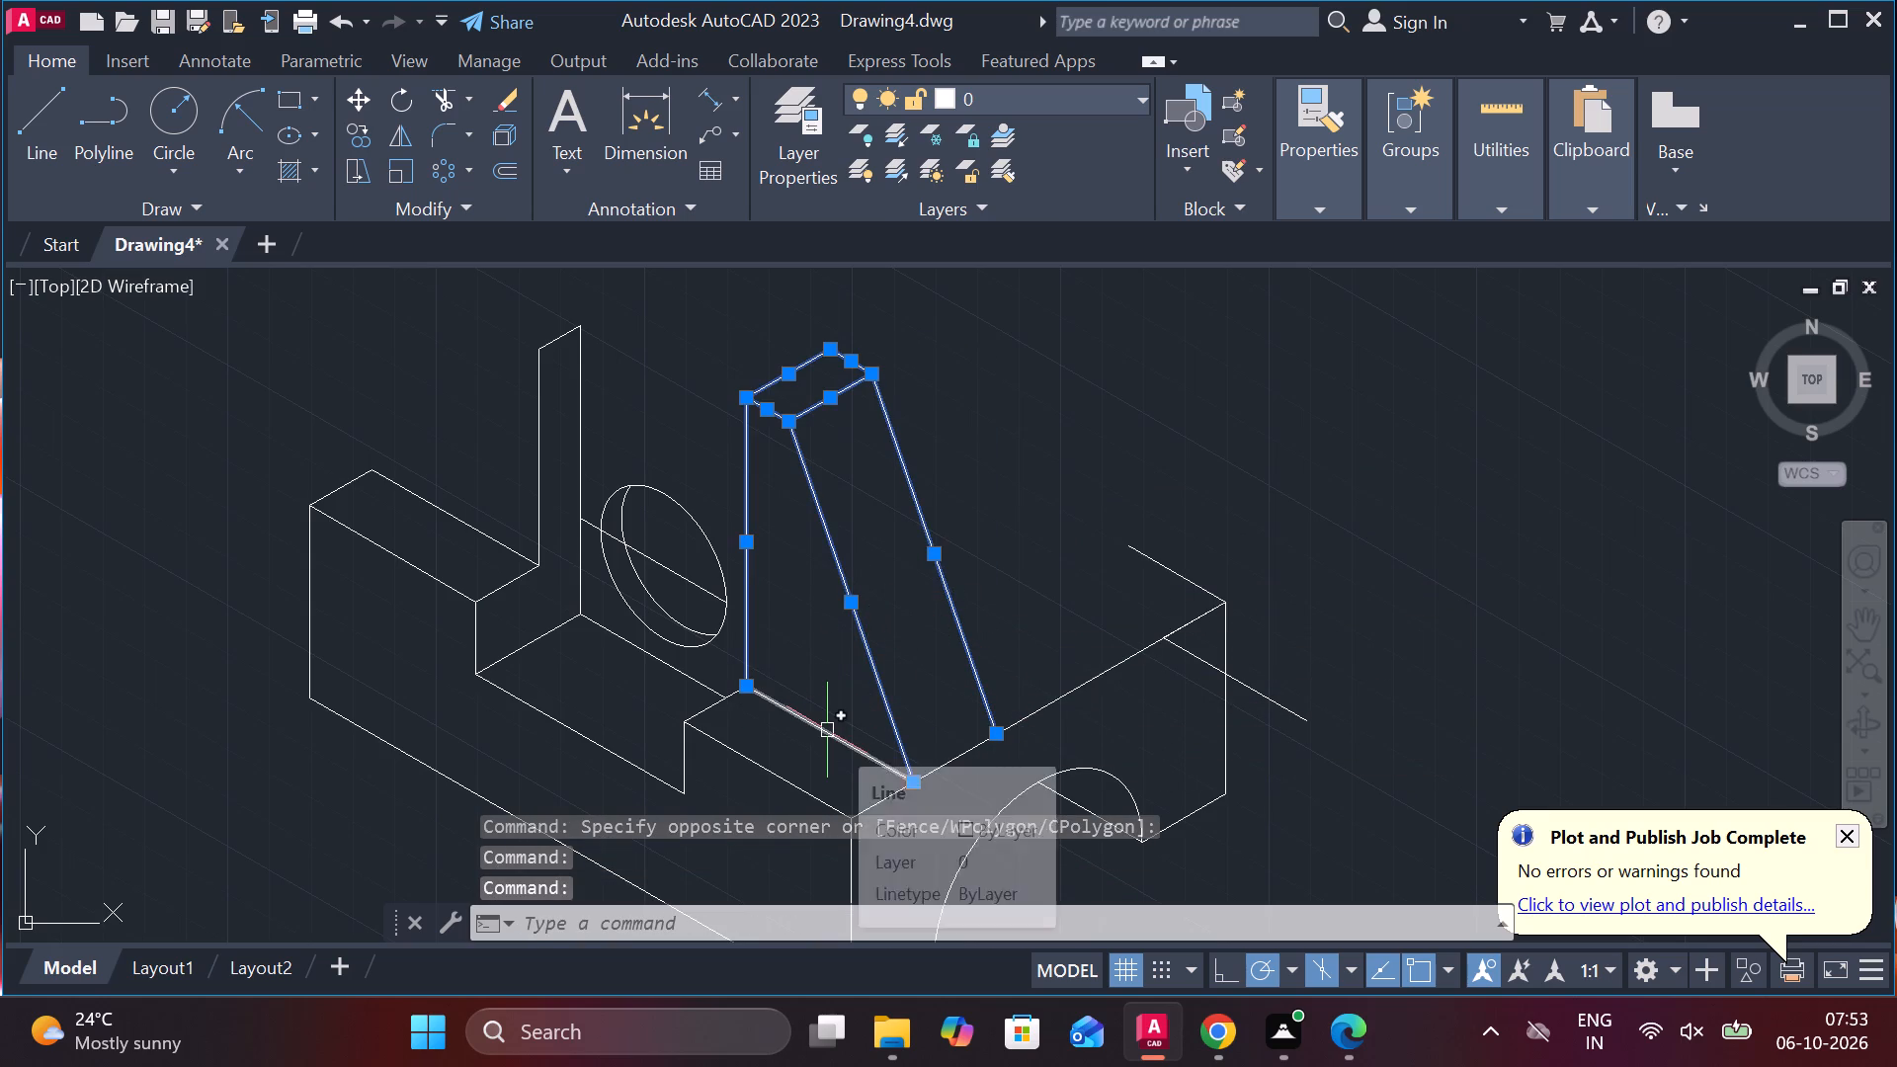
click(827, 730)
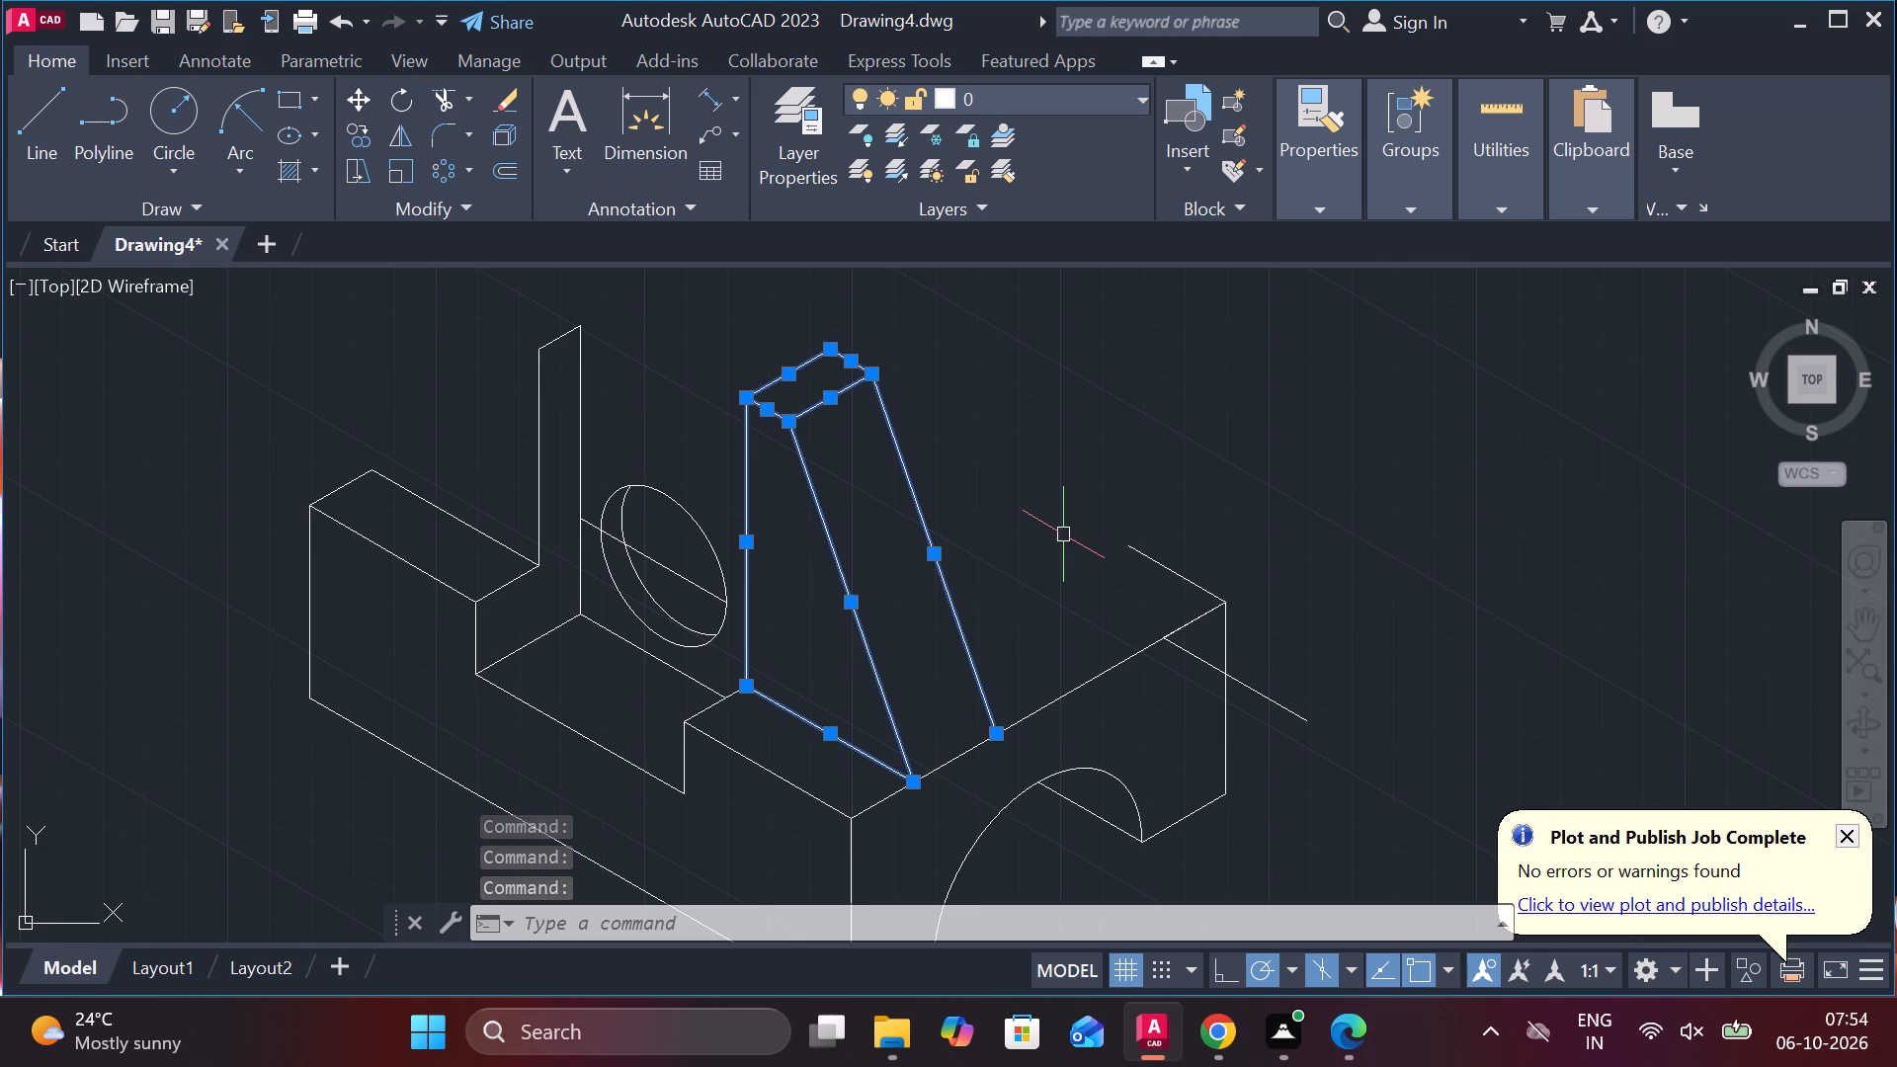
text(CO)
key(Return)
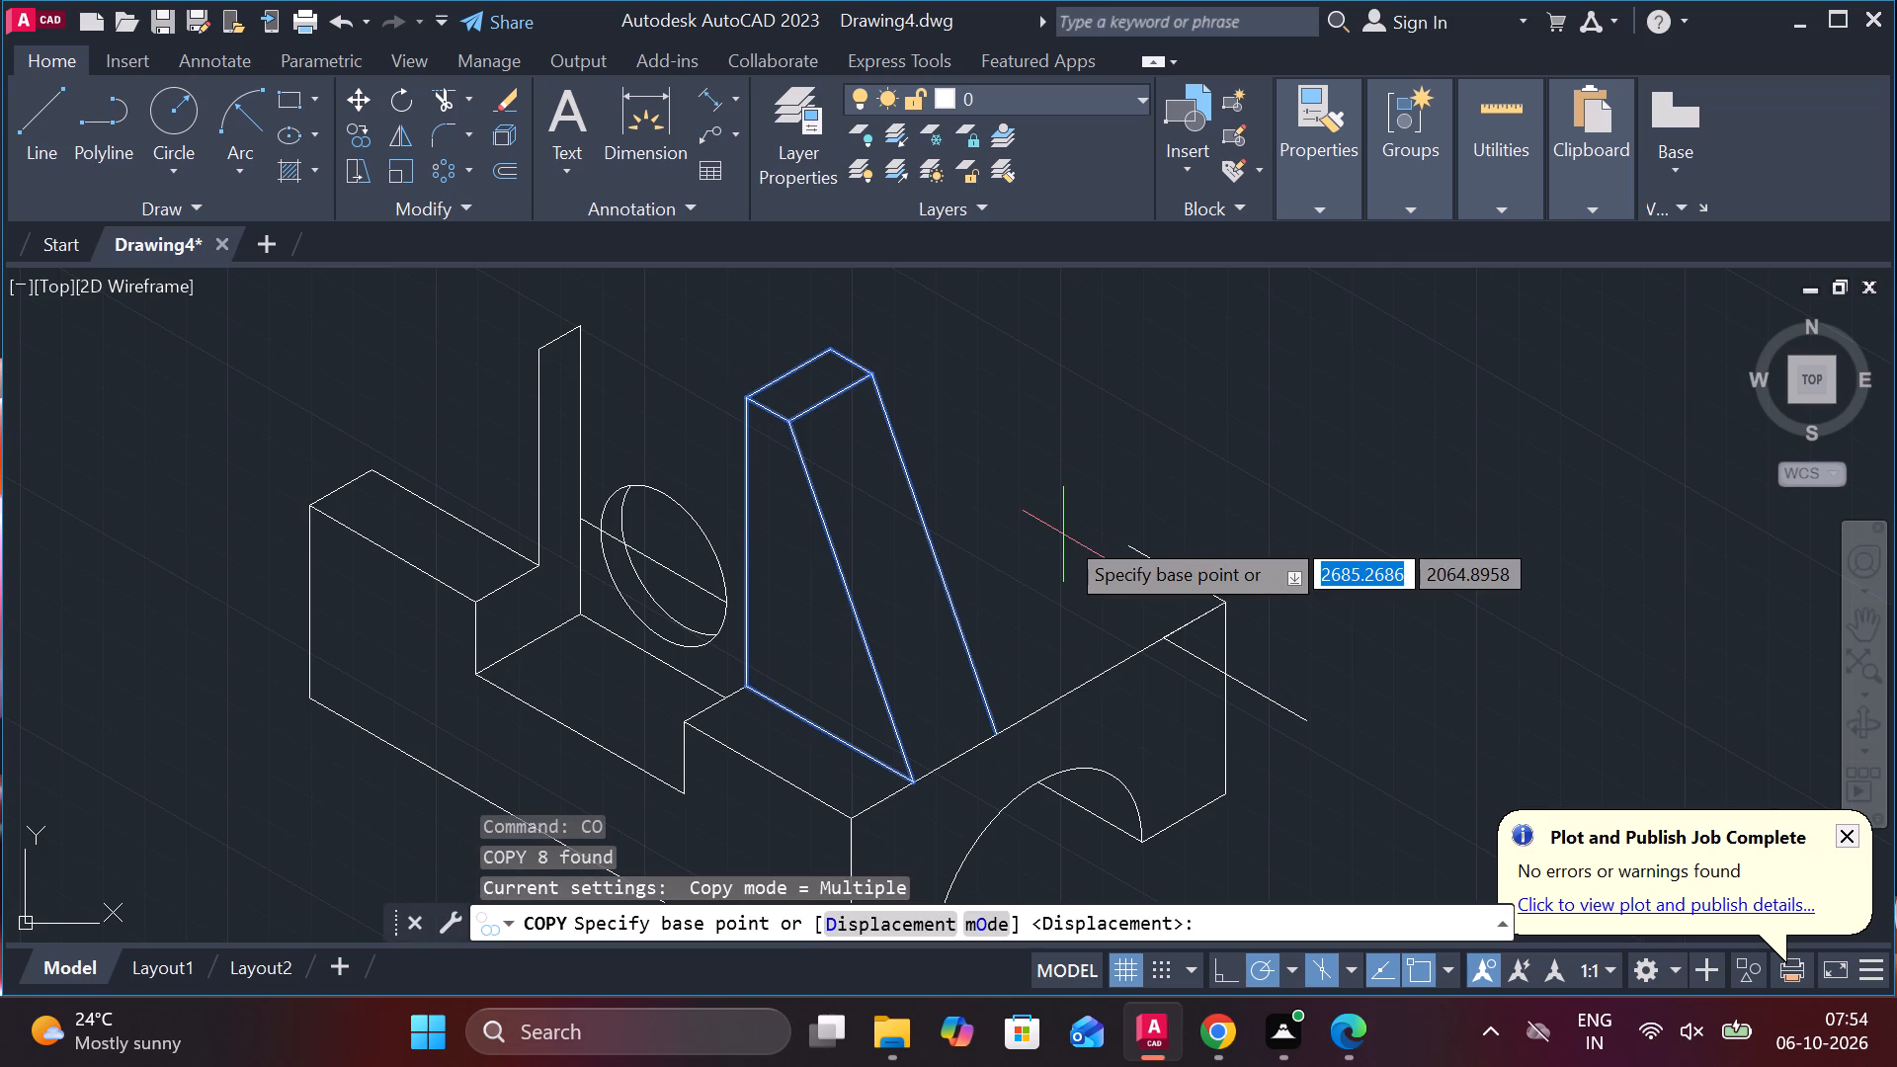
click(997, 736)
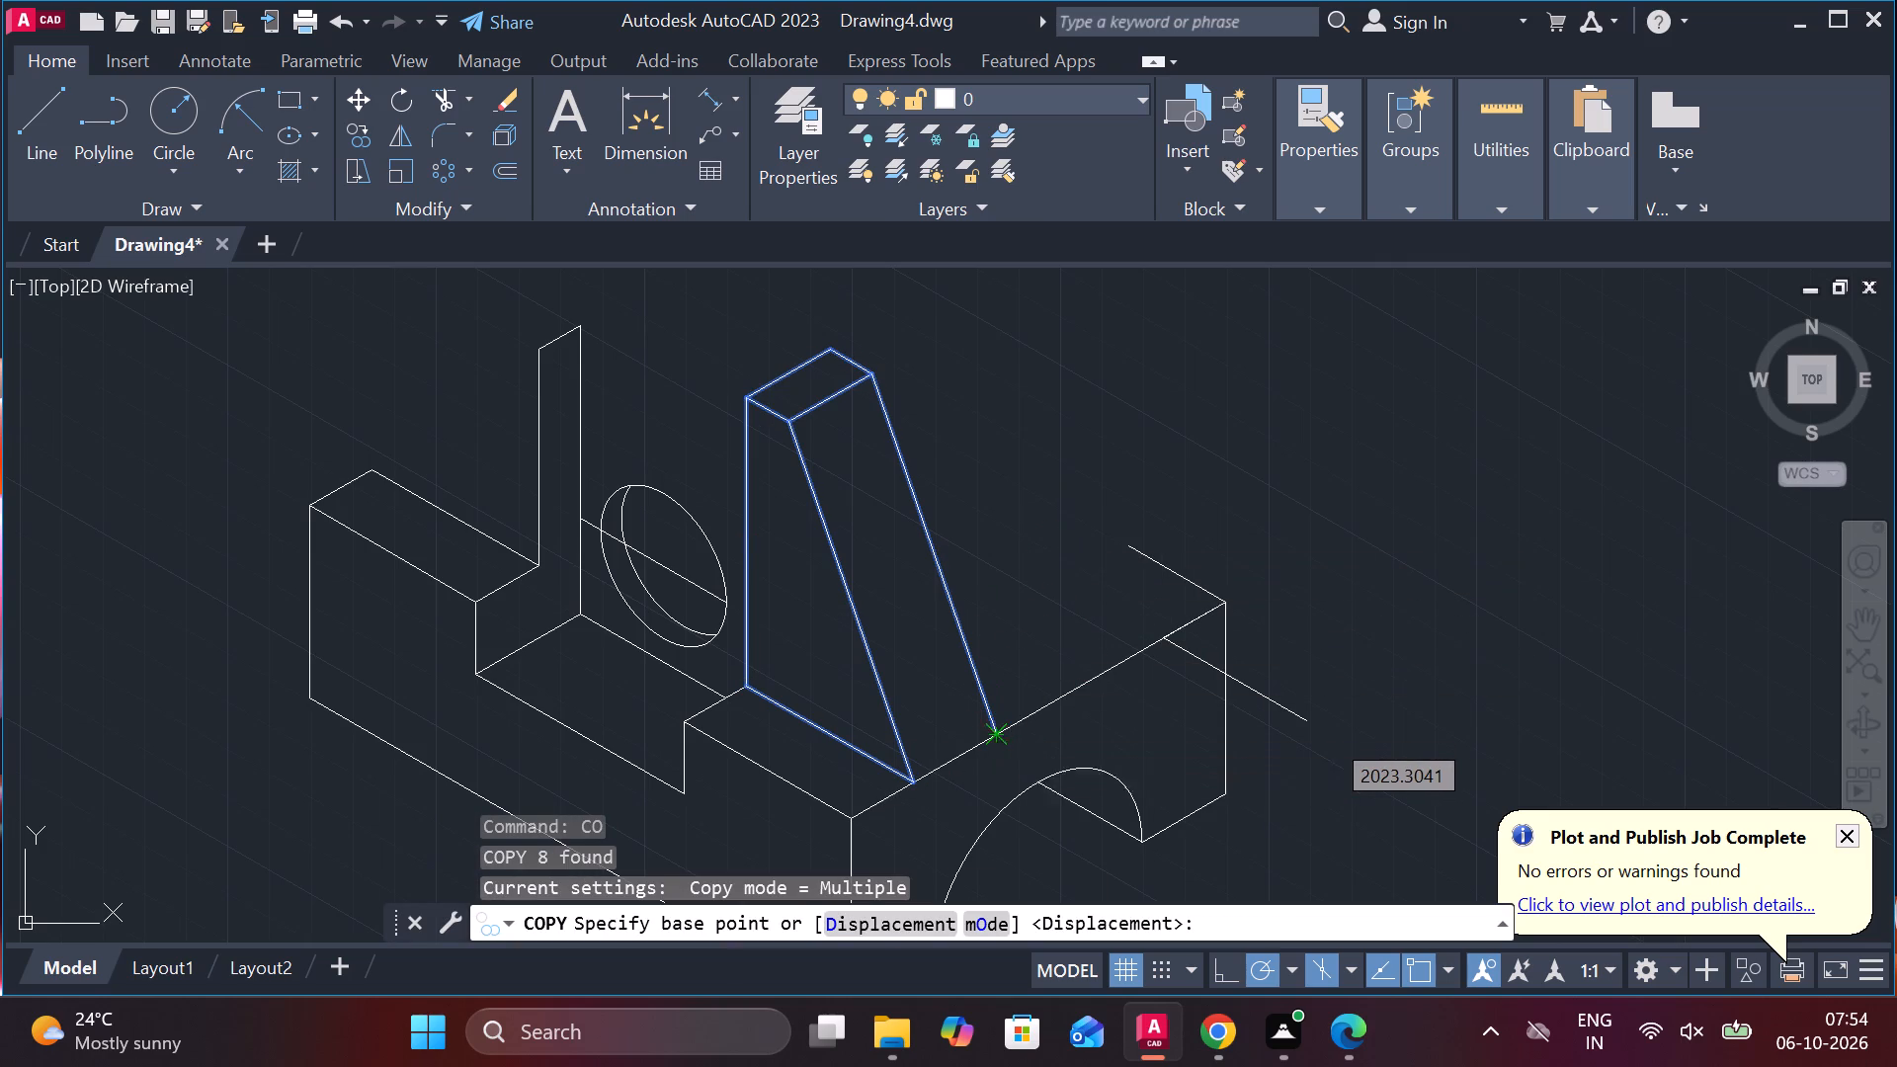
scroll(1159, 655, up, 2)
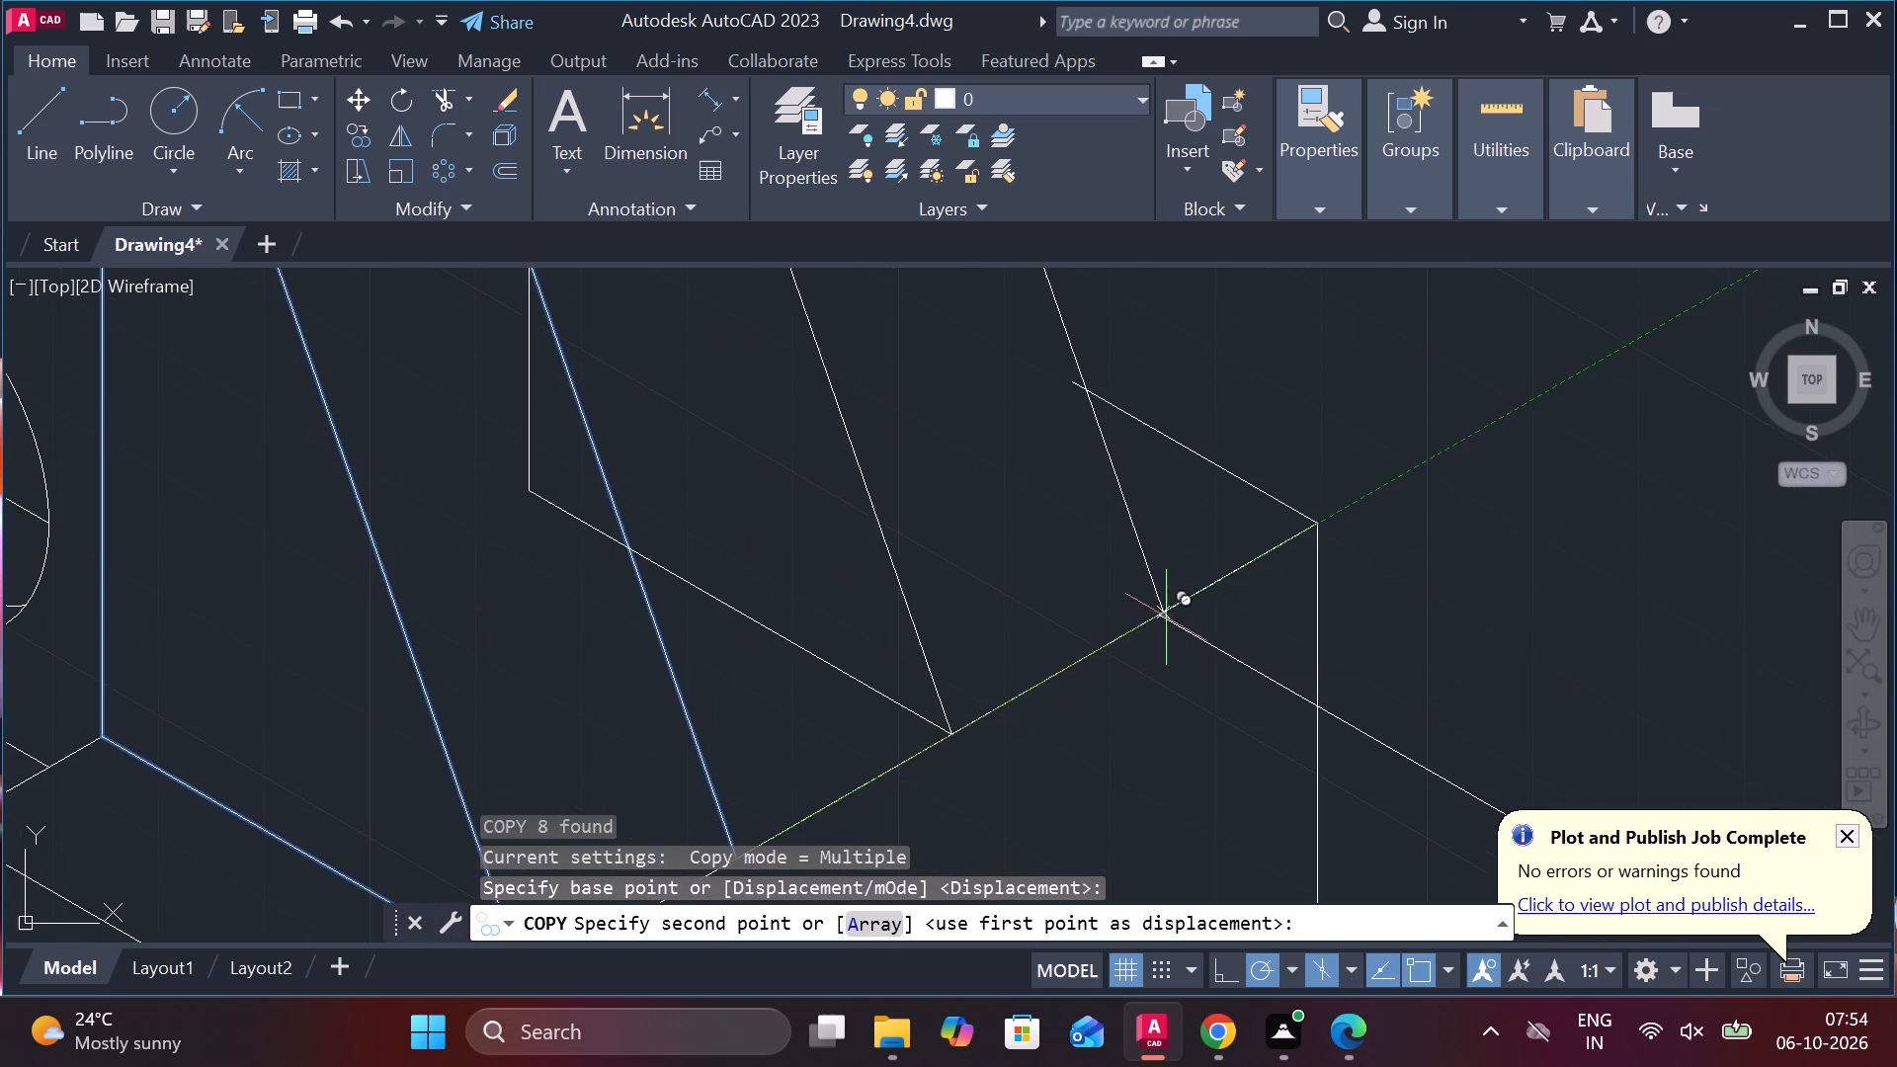
click(1160, 618)
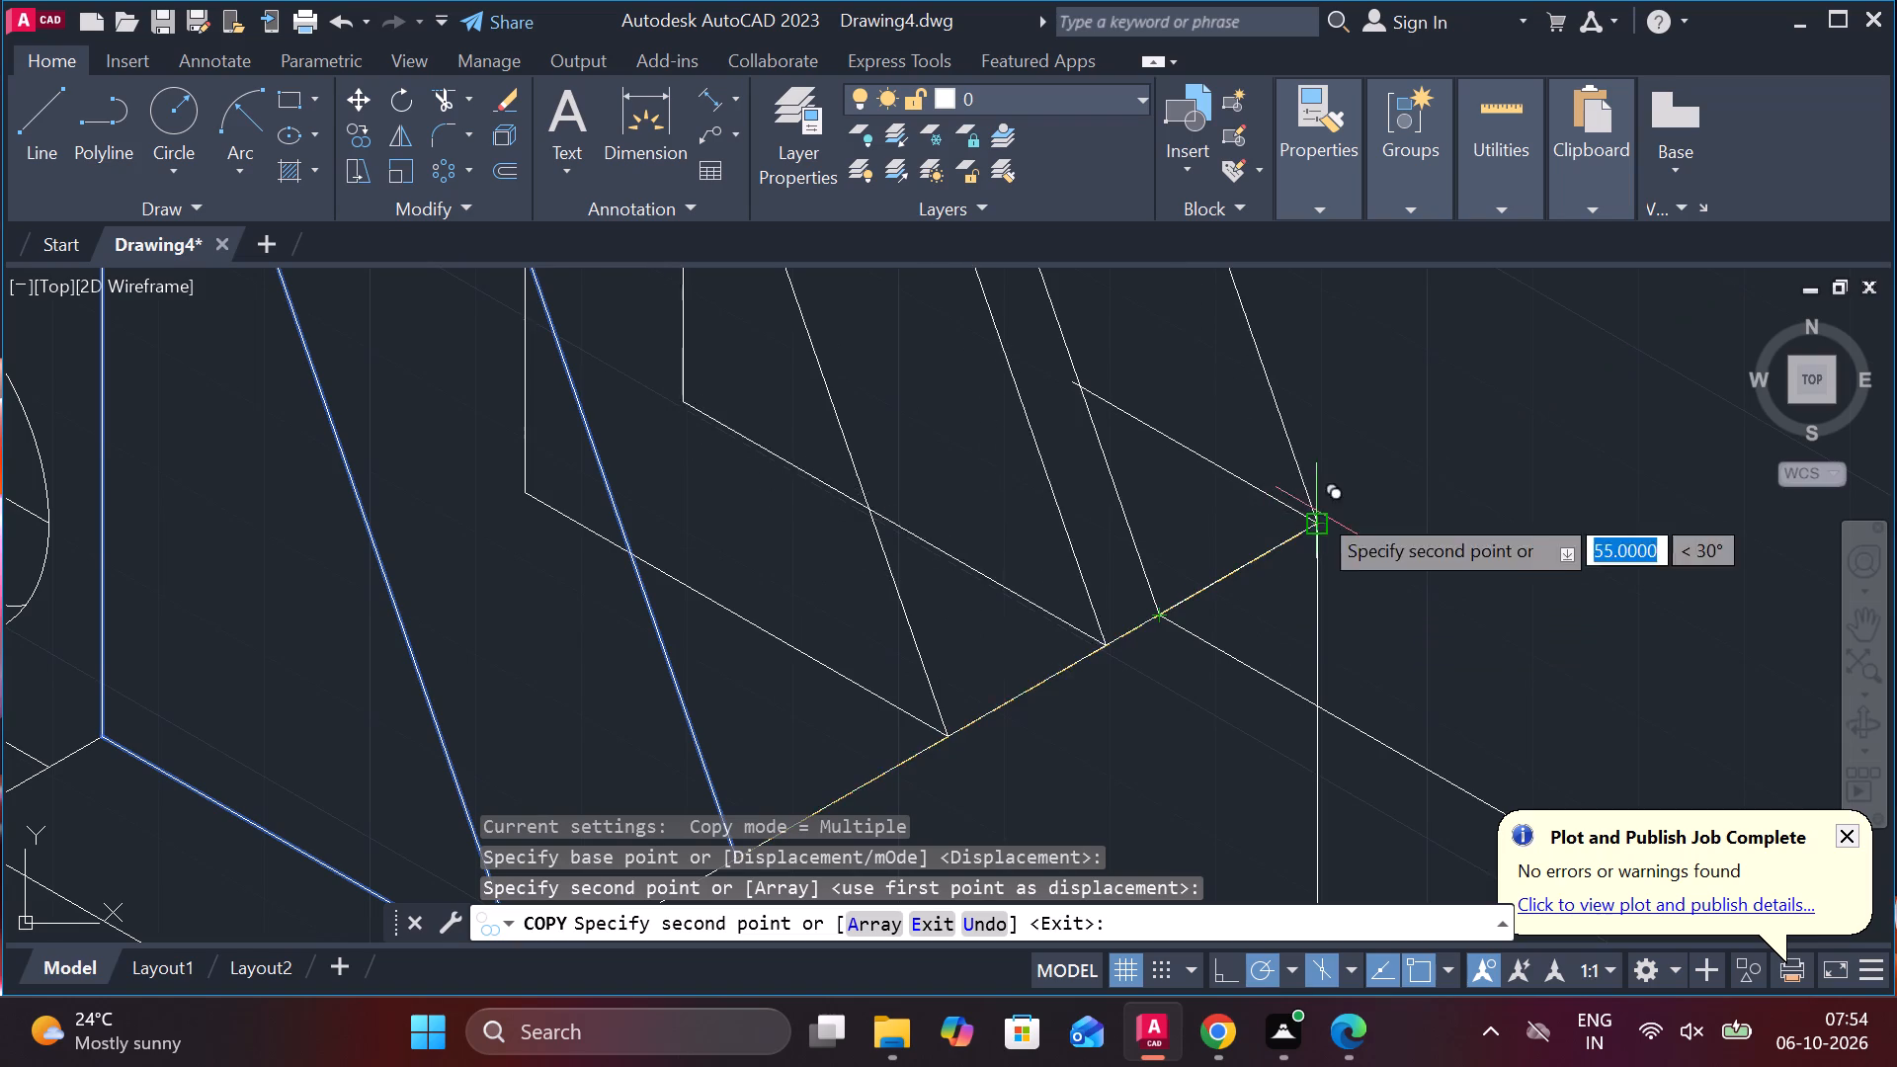
key(Escape)
Erase the two construction lines that marked the 15-unit offset on the base's top edge.
click(1363, 722)
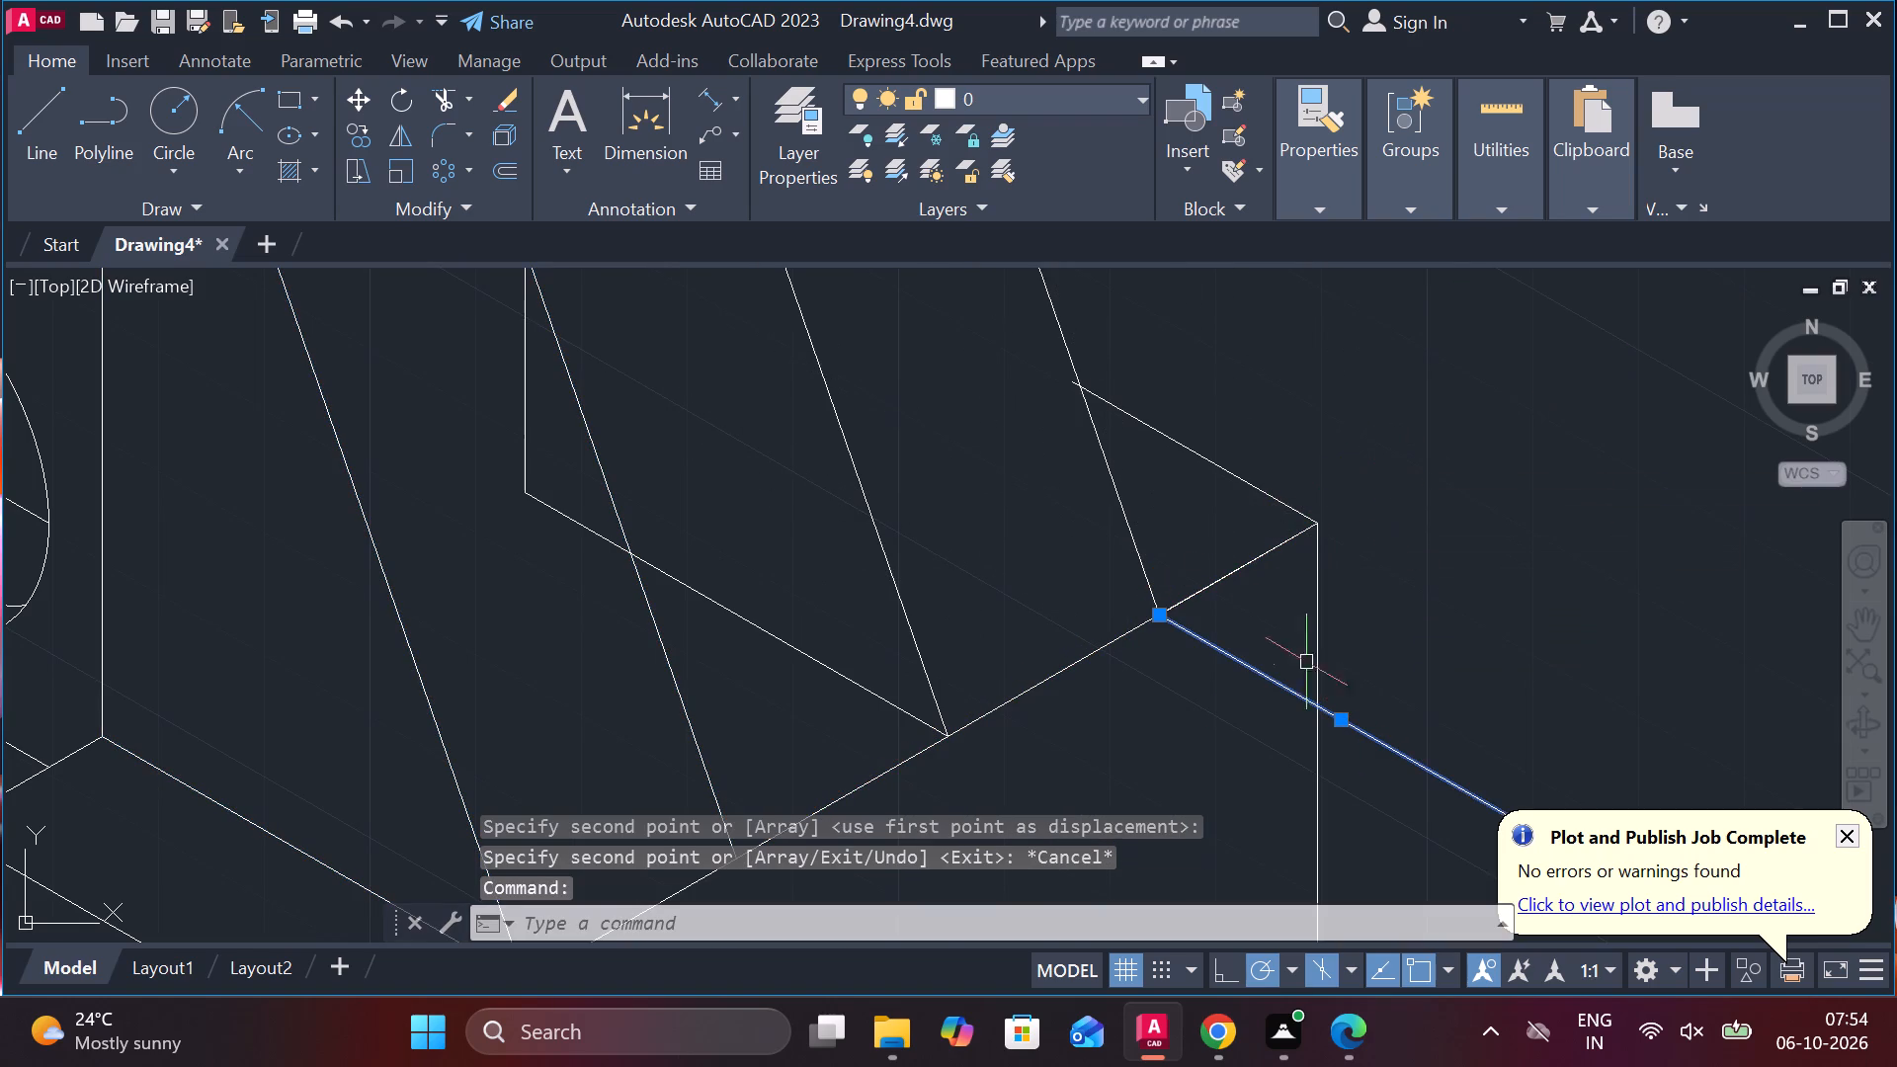
click(1211, 570)
click(1212, 575)
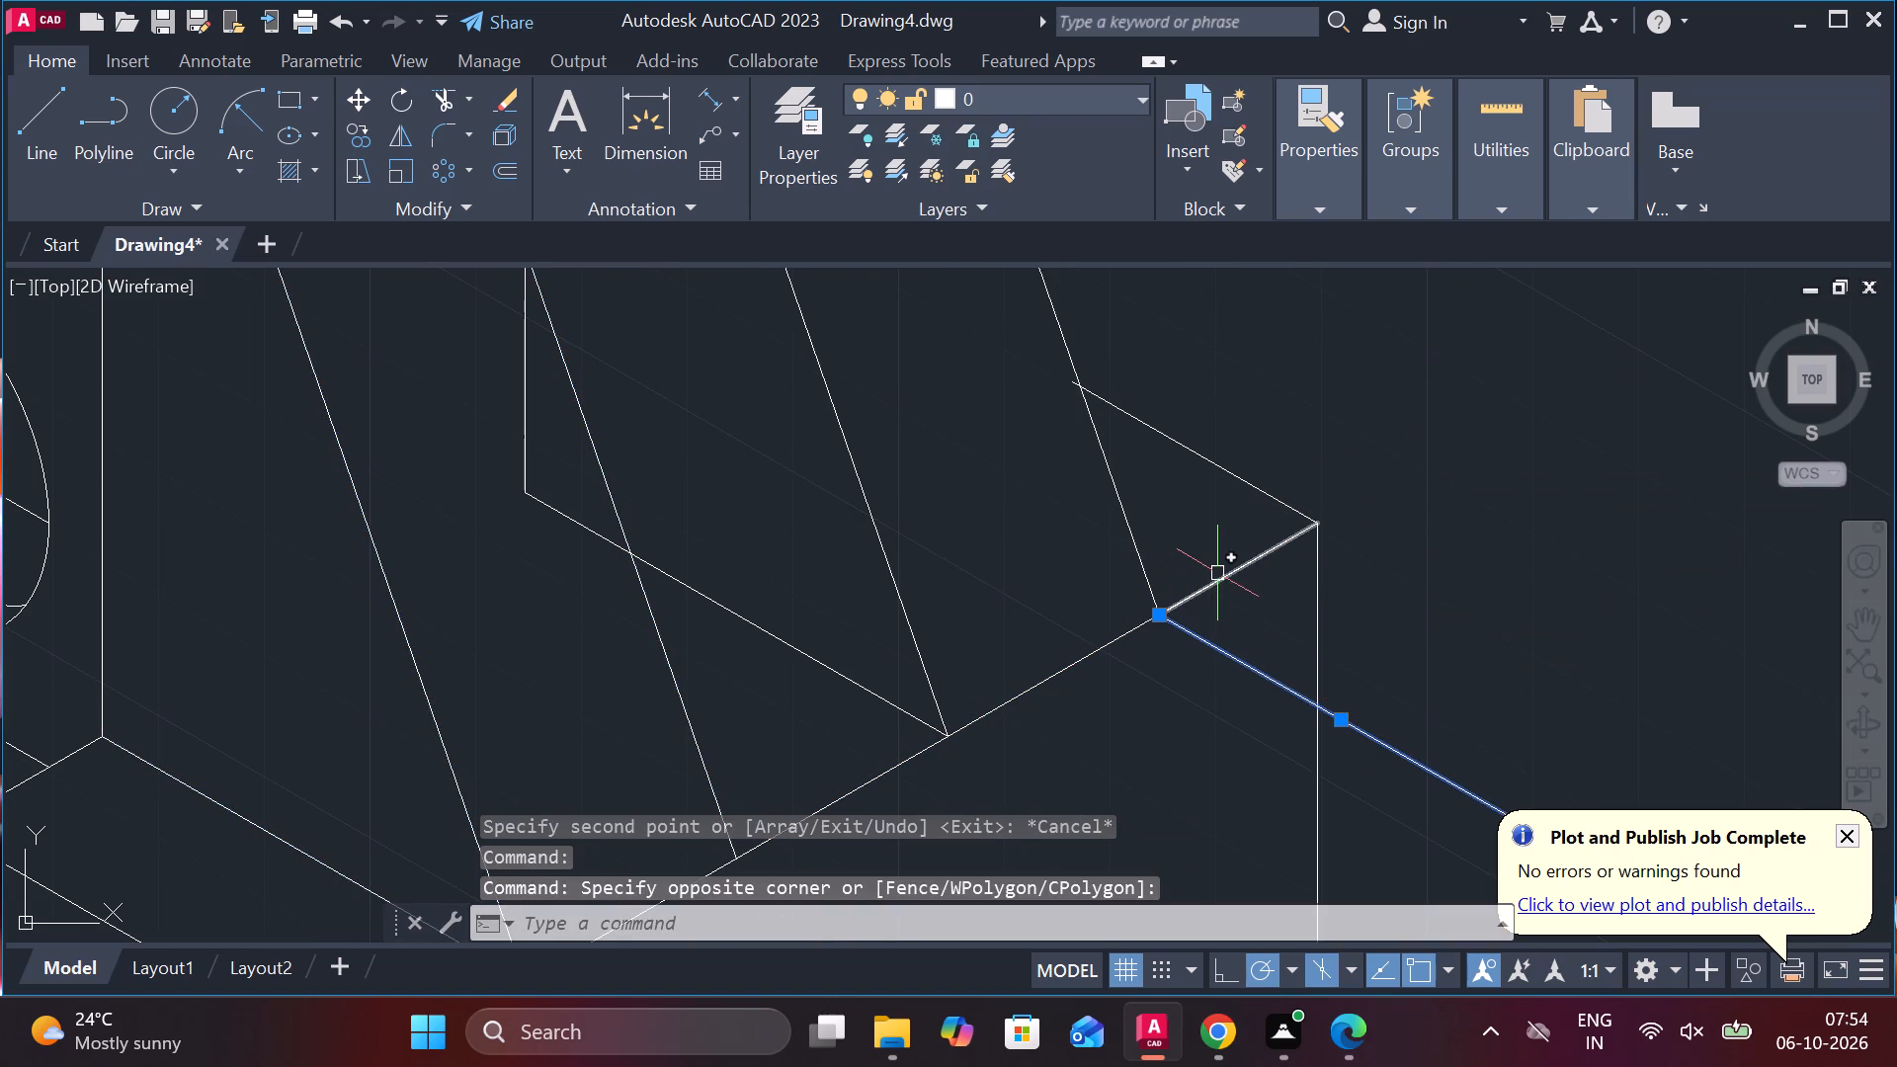
click(1217, 573)
key(e)
key(Return)
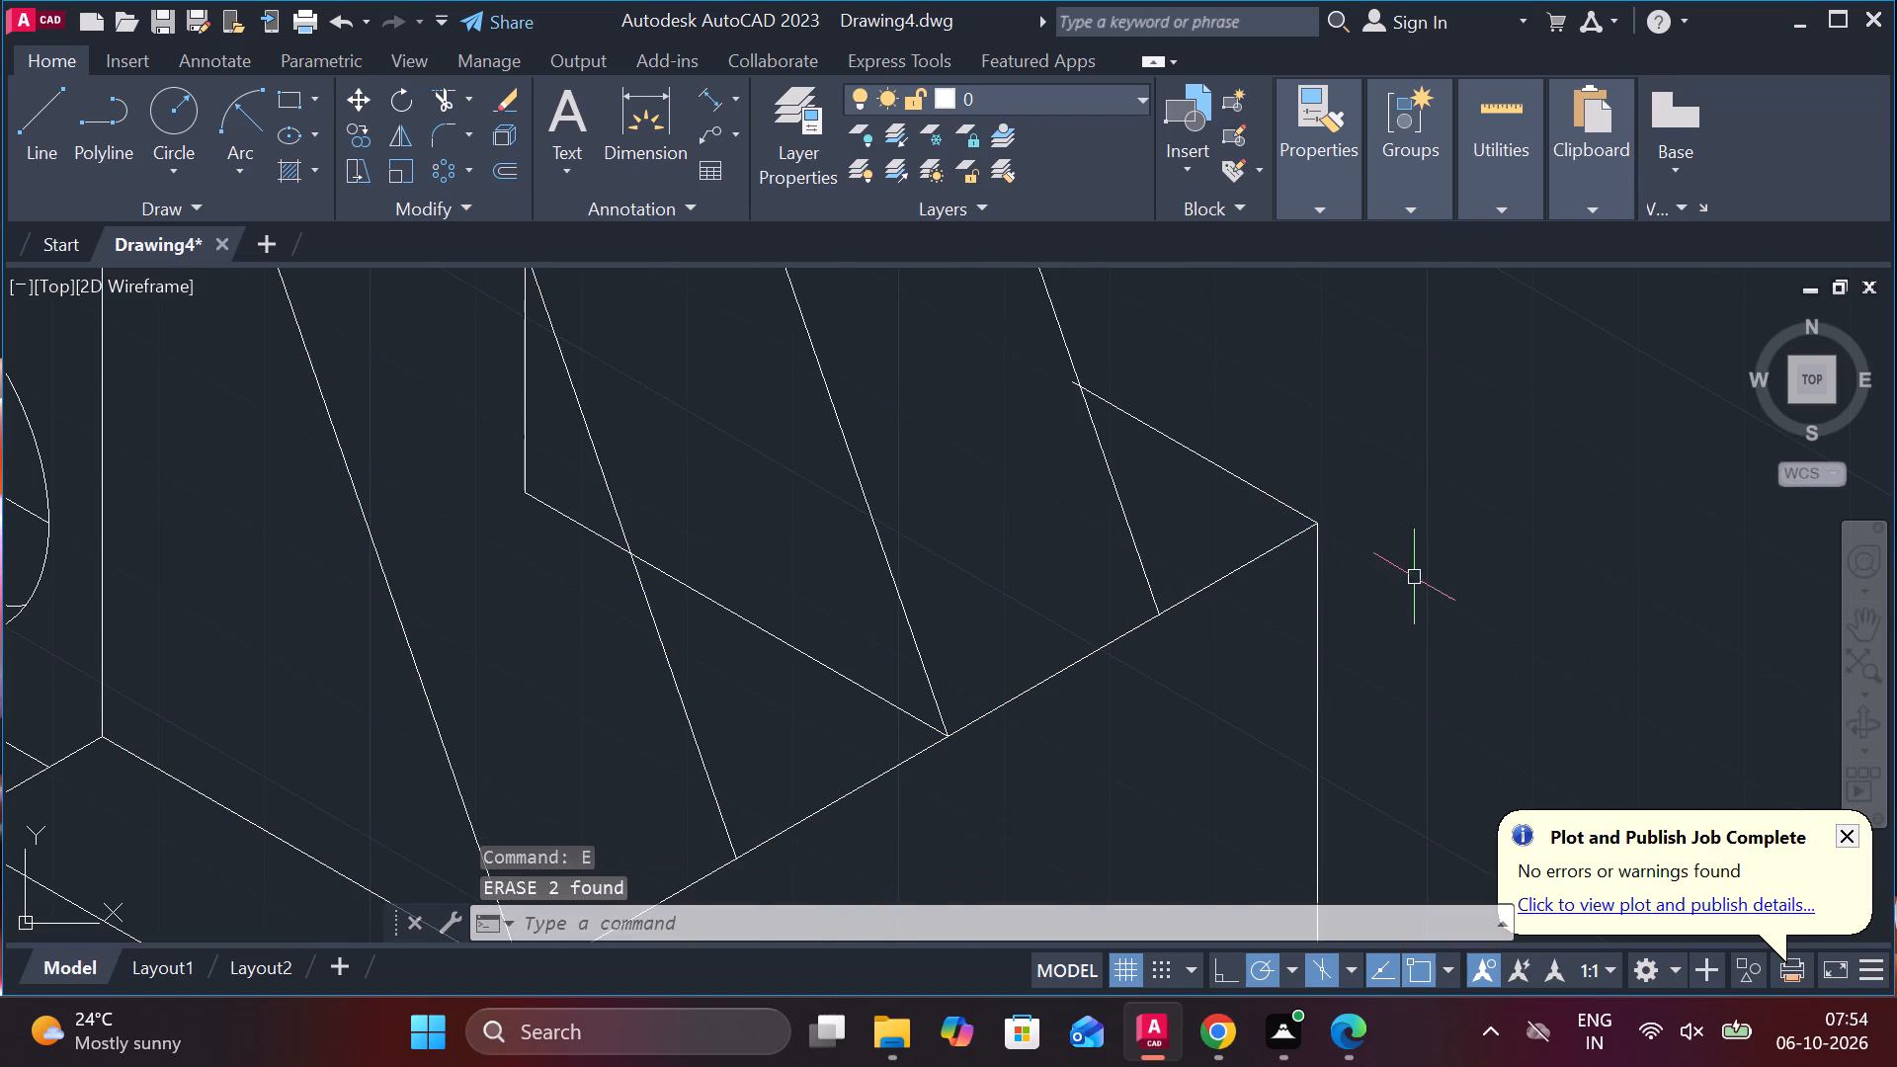
Trim the base edge stub crossing the second rib, and the second rib's vertical and base lines where hidden behind the first rib.
scroll(1409, 571, down, 2)
scroll(1394, 494, up, 2)
middle_drag(1363, 494, 1464, 557)
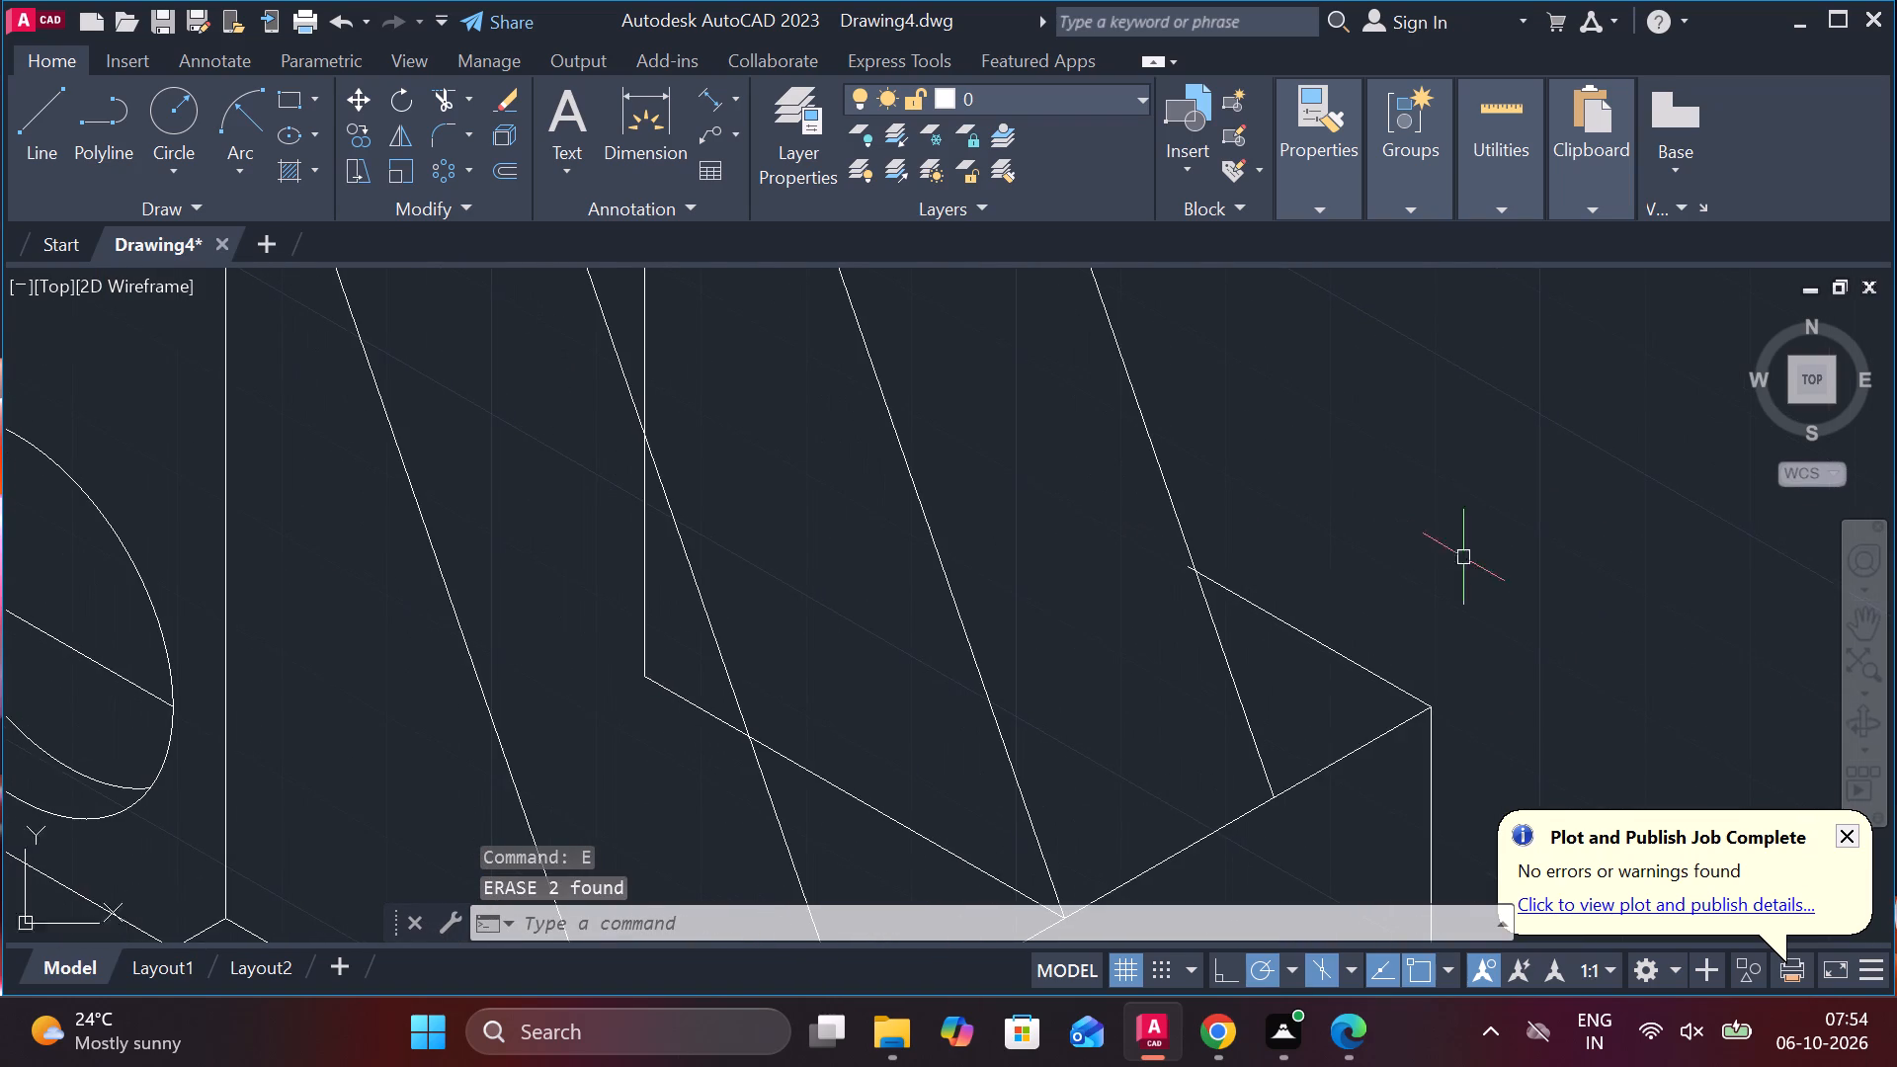
scroll(1419, 577, up, 1)
text(TR)
key(space)
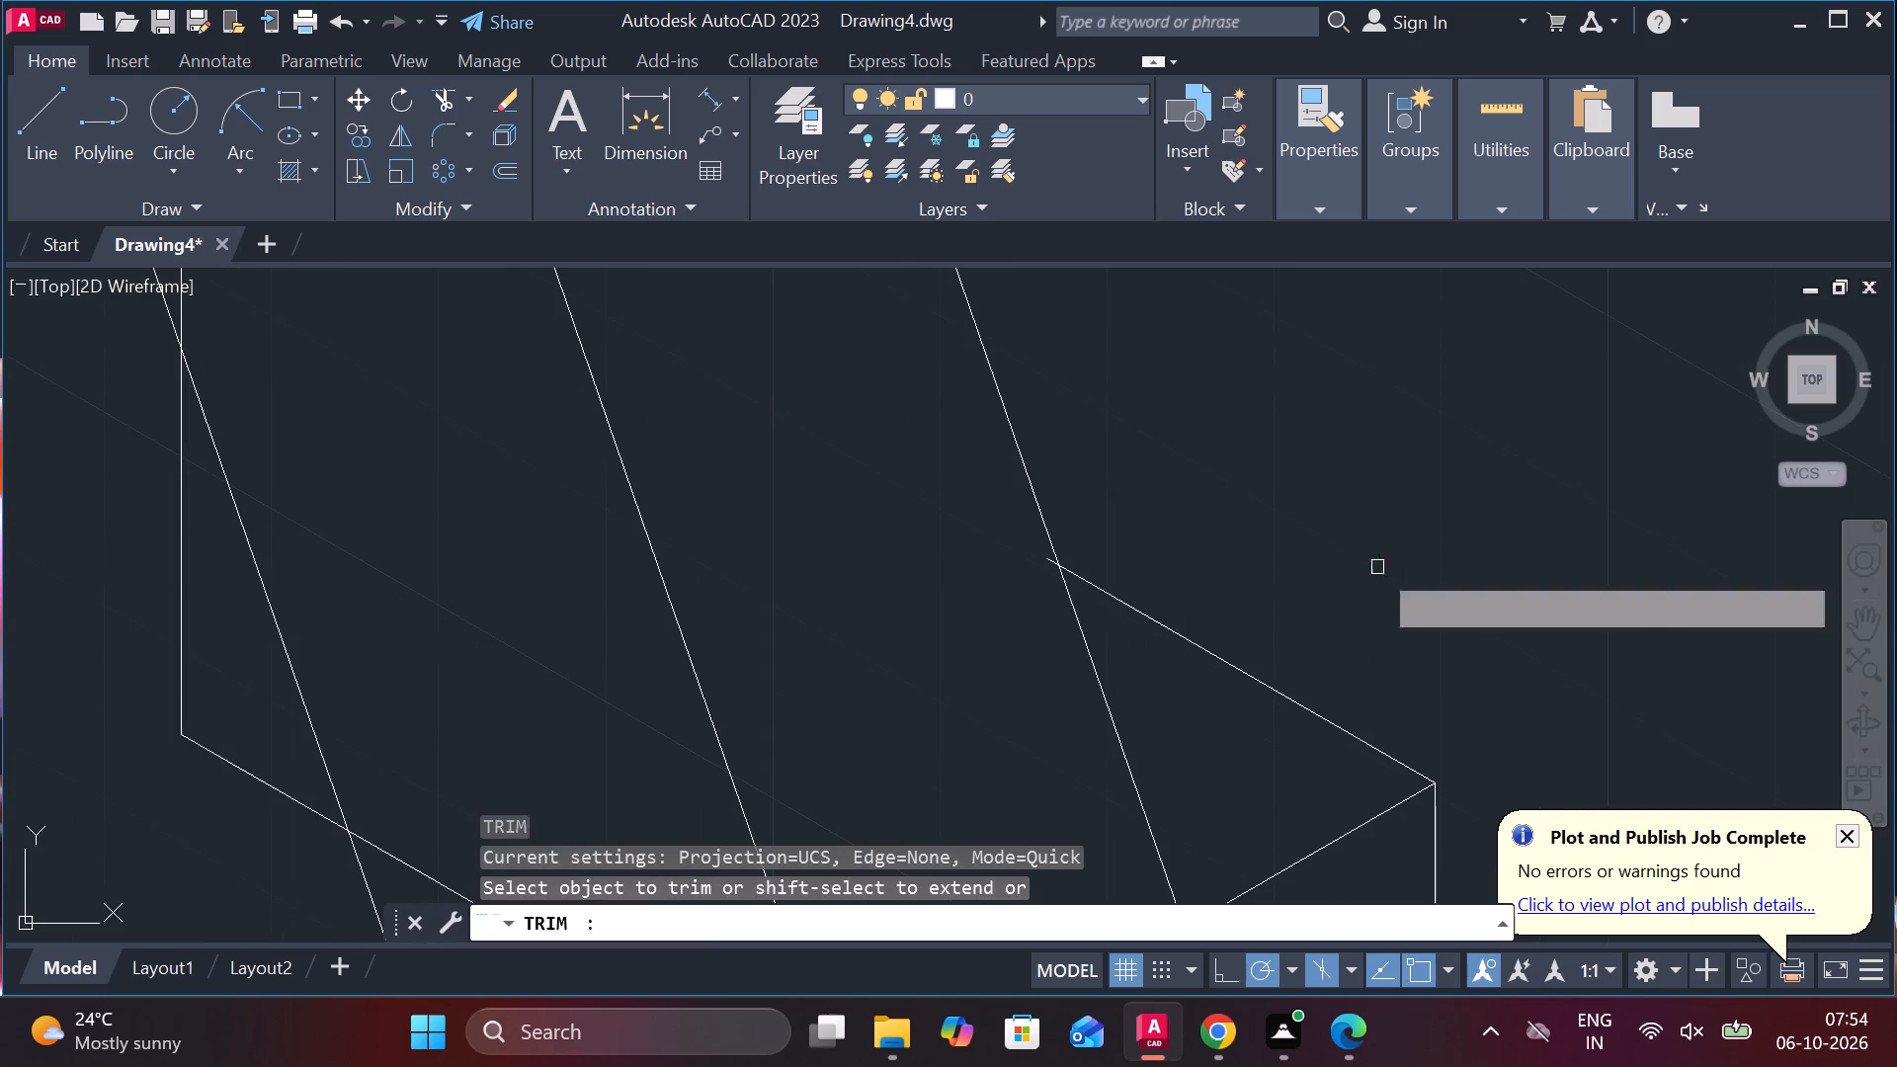
scroll(1063, 587, up, 3)
click(982, 480)
scroll(982, 480, down, 3)
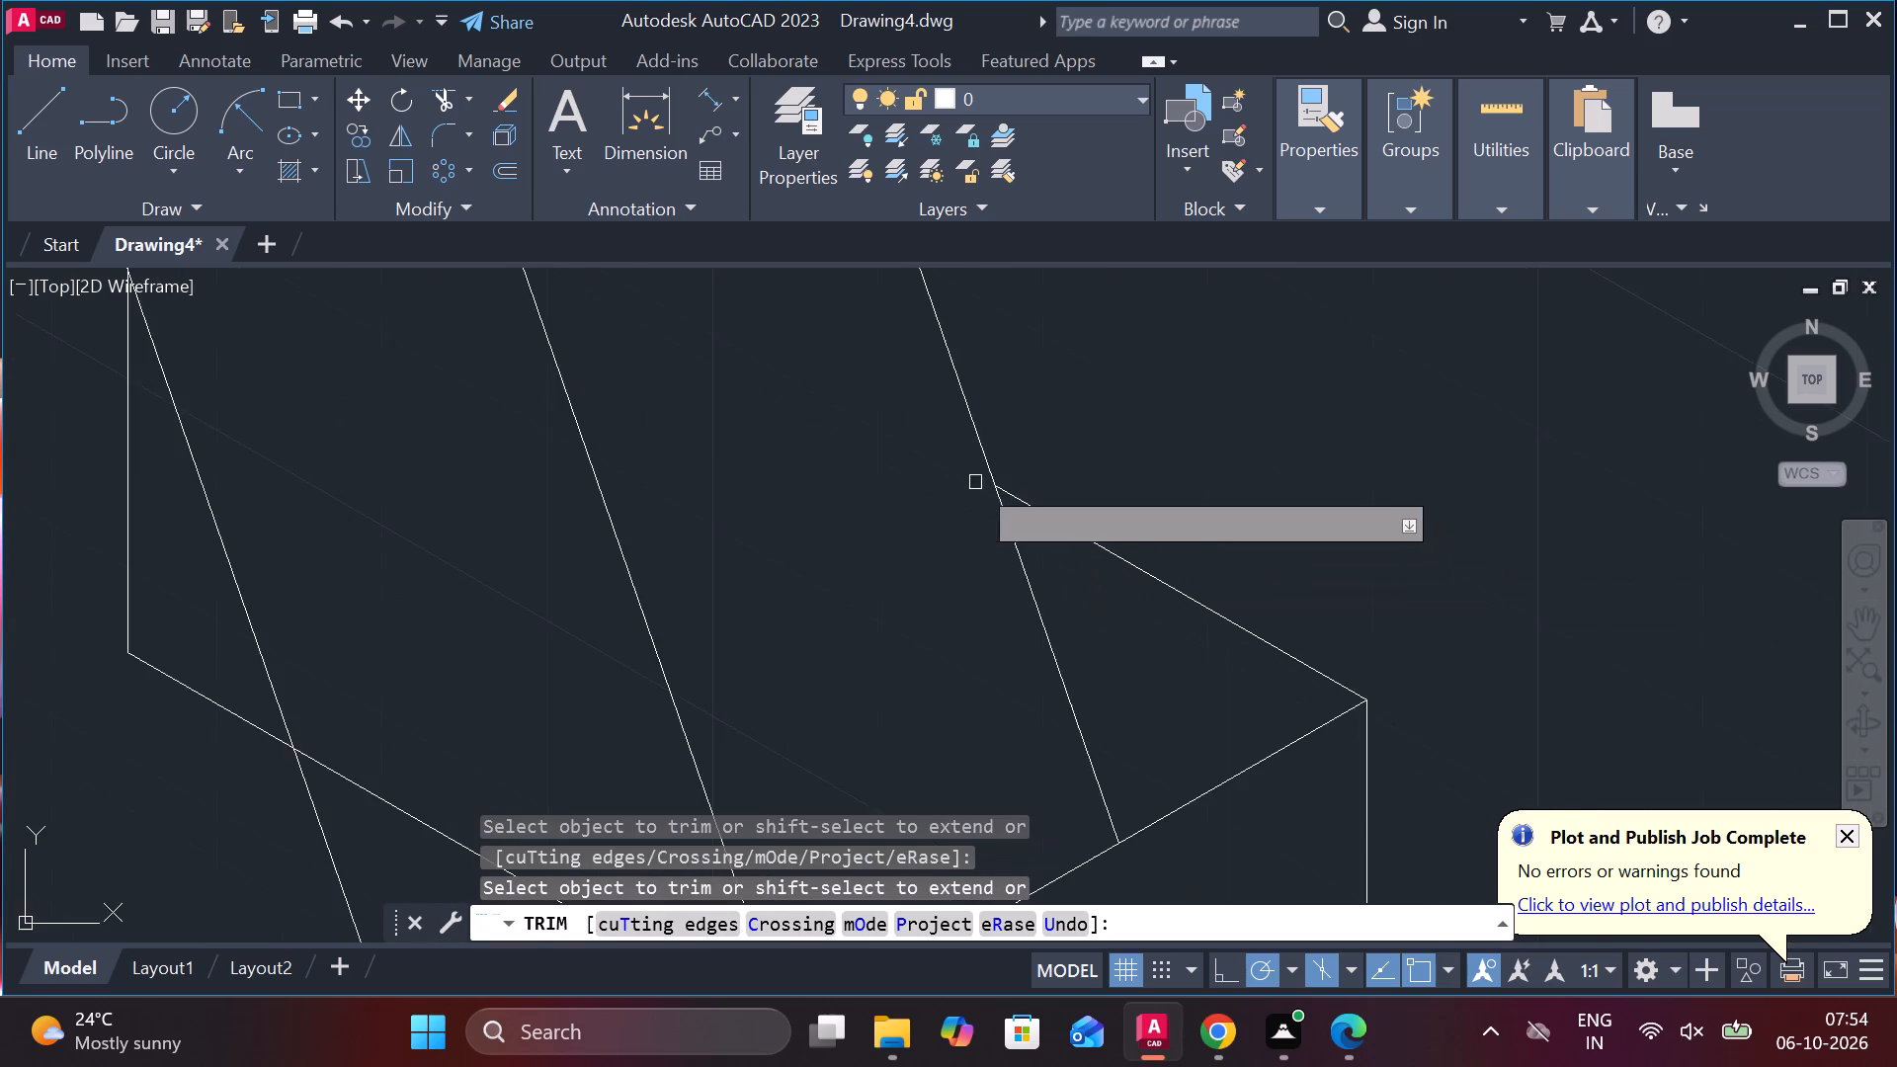
scroll(1102, 467, down, 3)
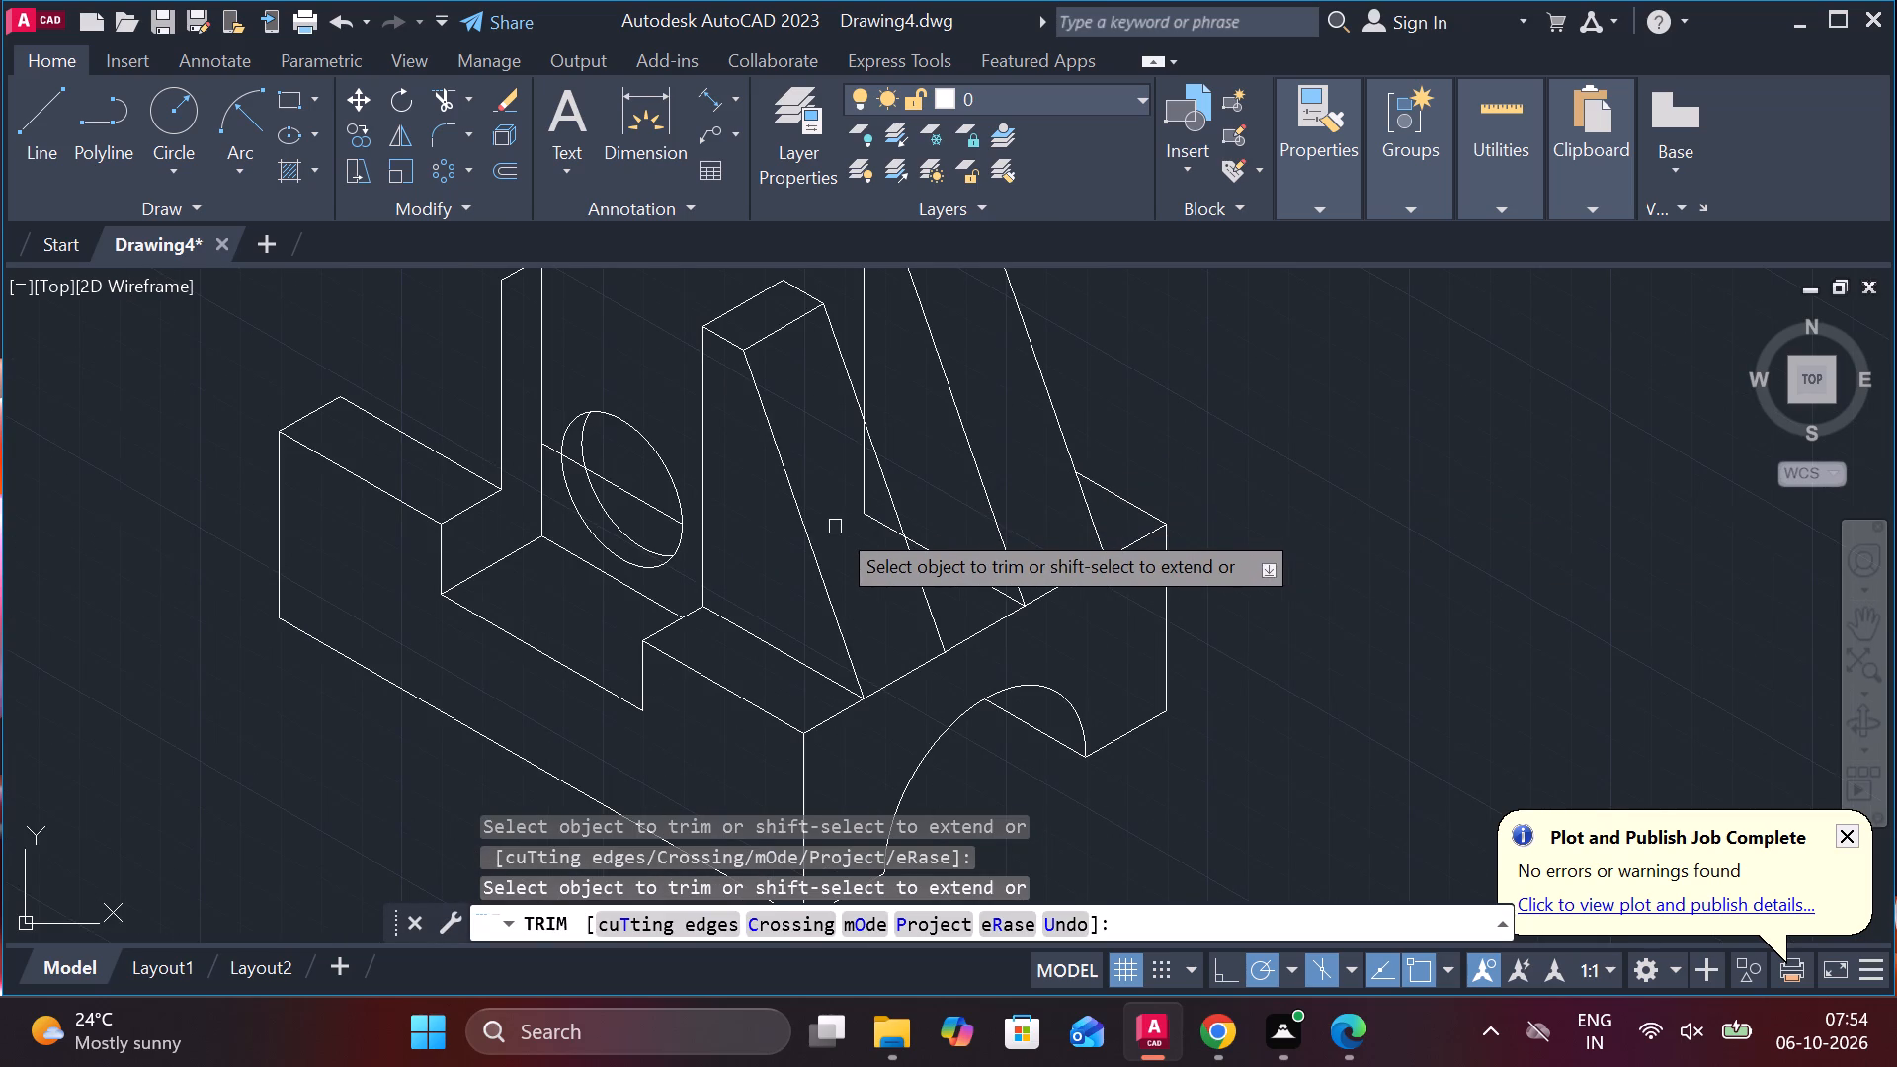
click(861, 506)
click(866, 514)
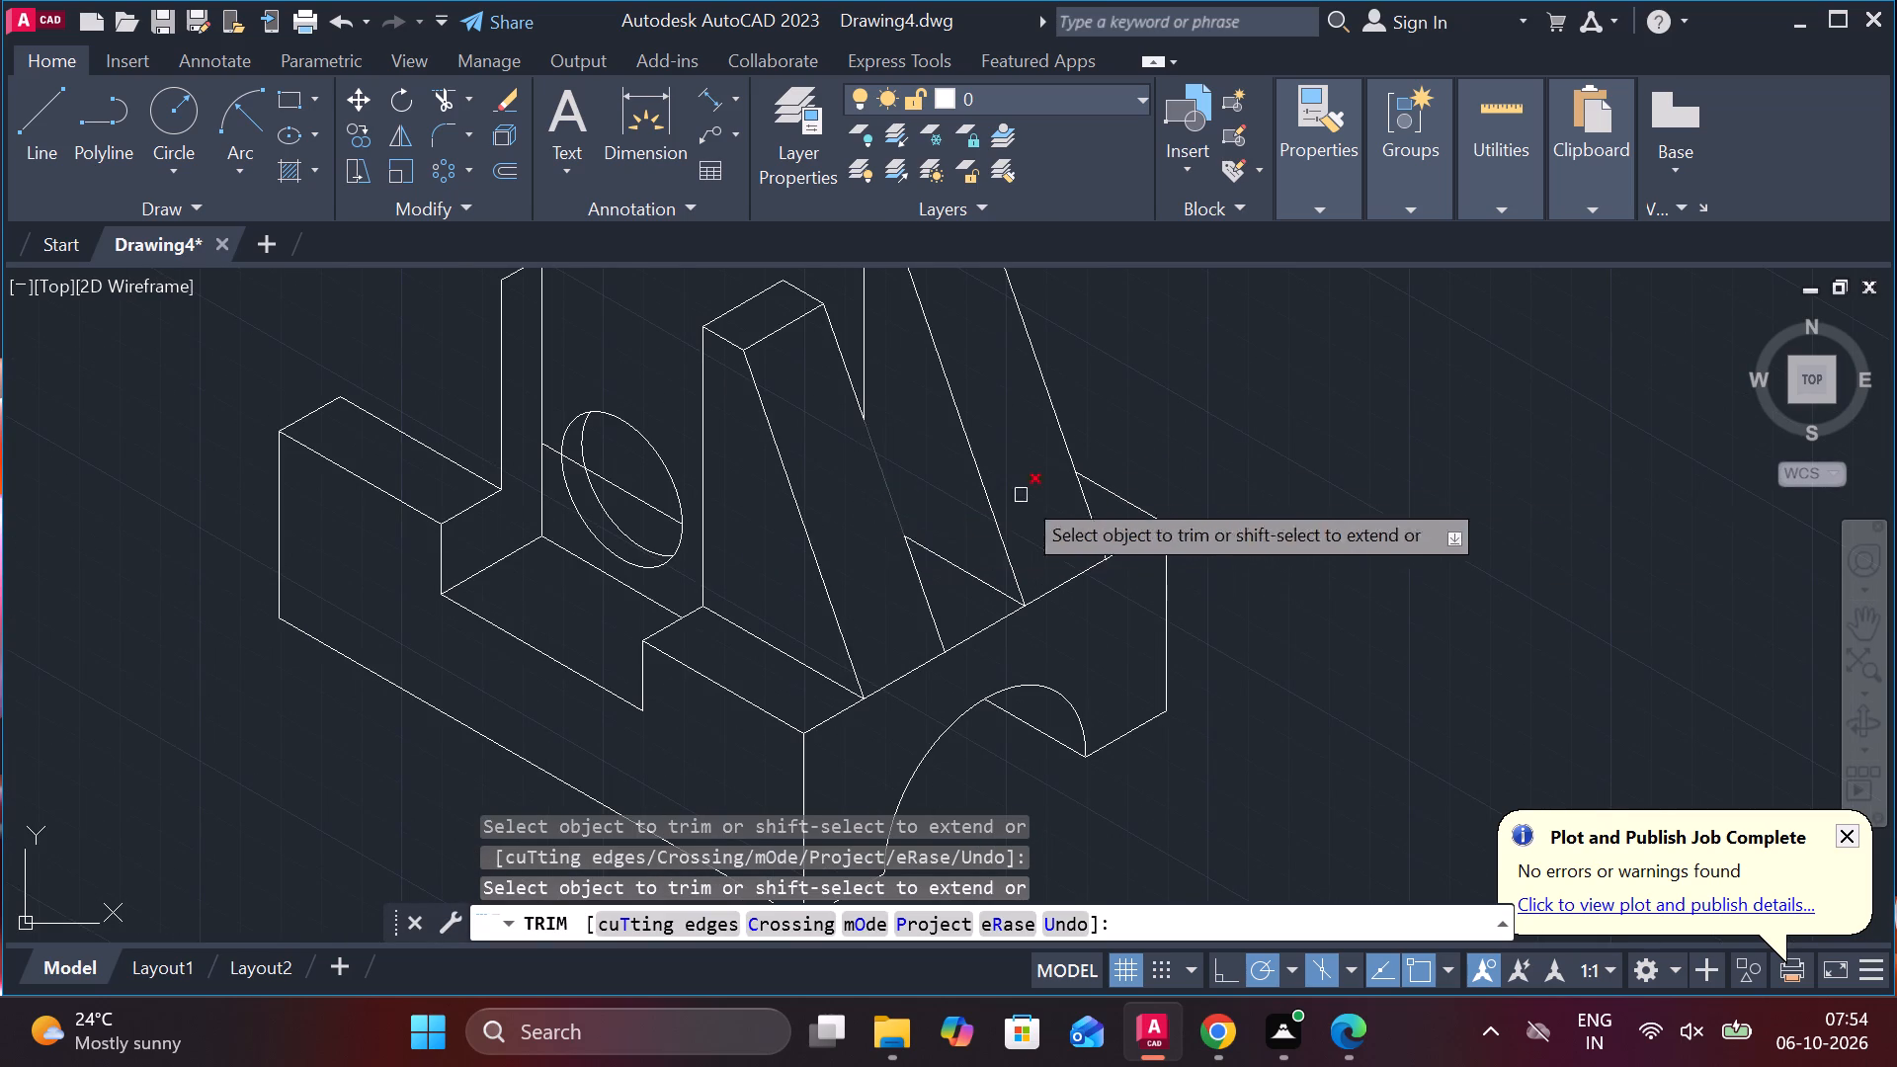
scroll(1173, 481, down, 2)
middle_drag(1209, 459, 1261, 562)
click(1005, 467)
click(1018, 405)
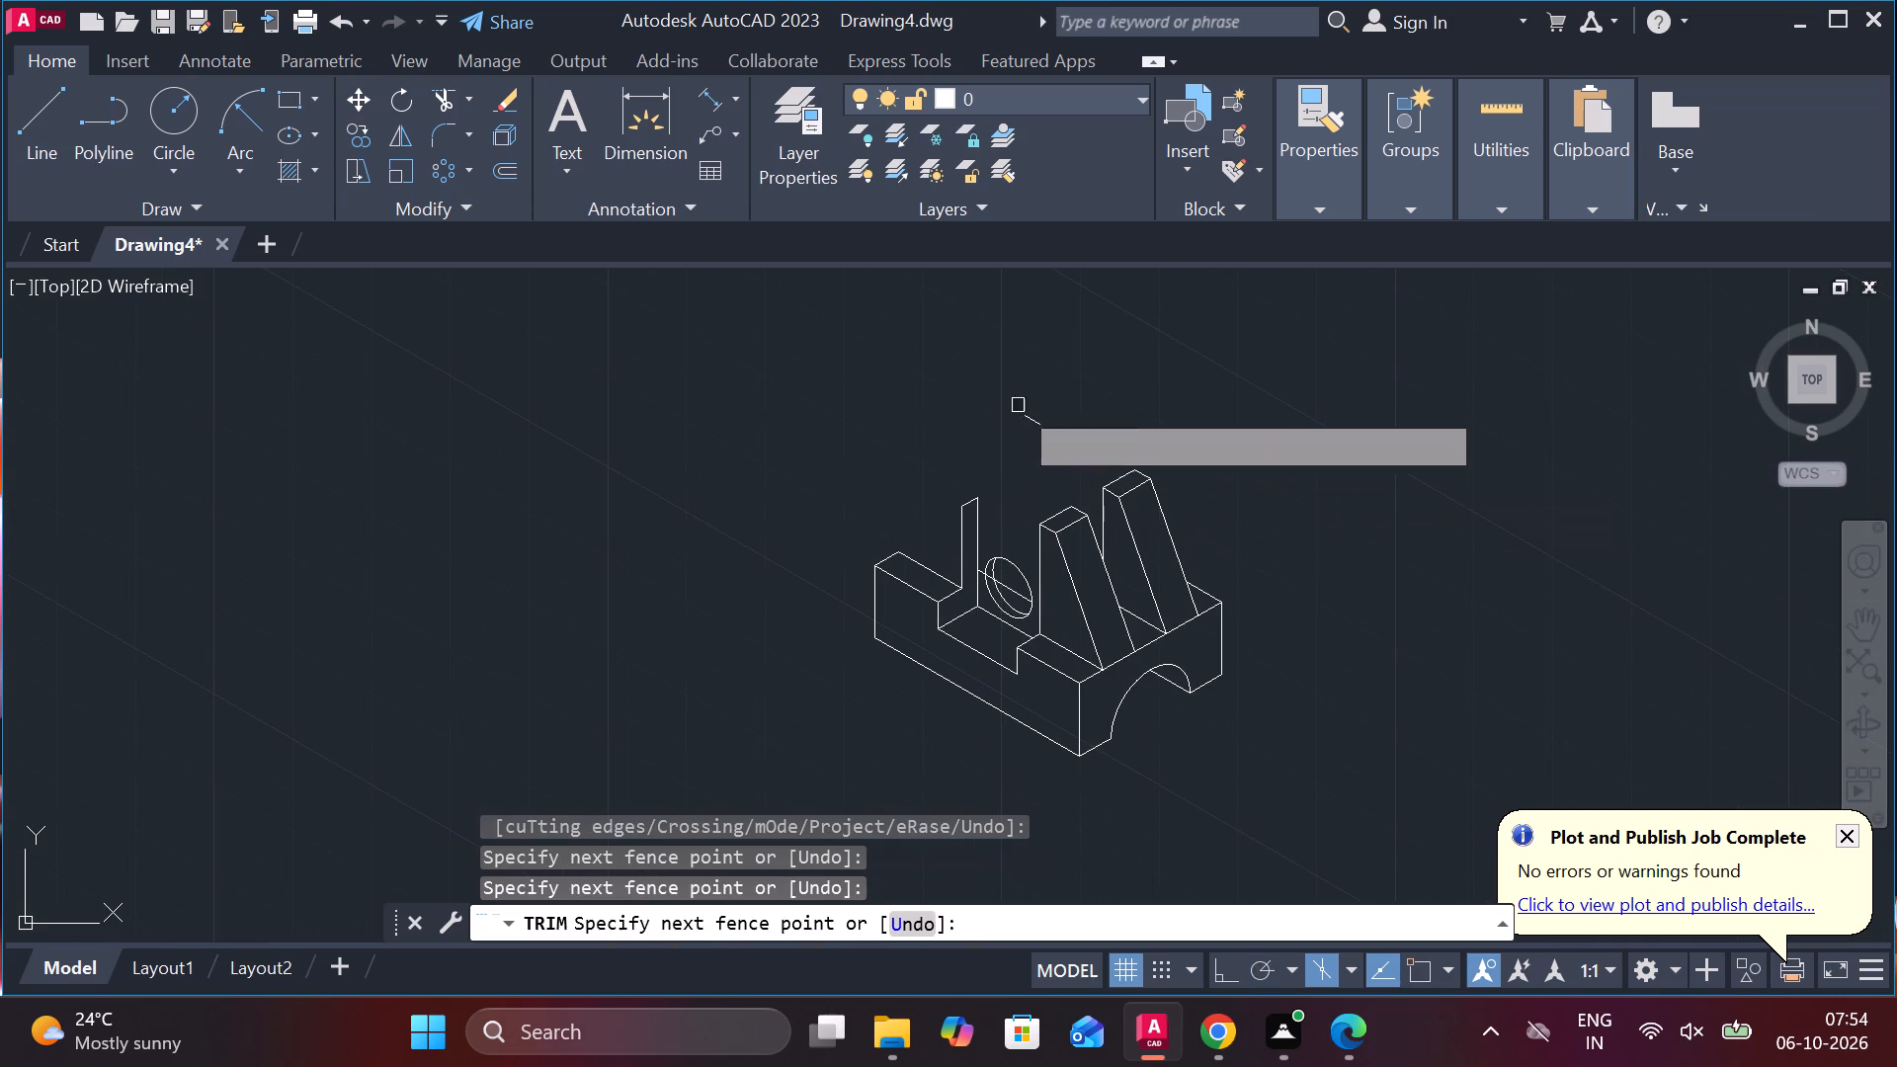
click(1034, 414)
middle_drag(1242, 466, 1230, 459)
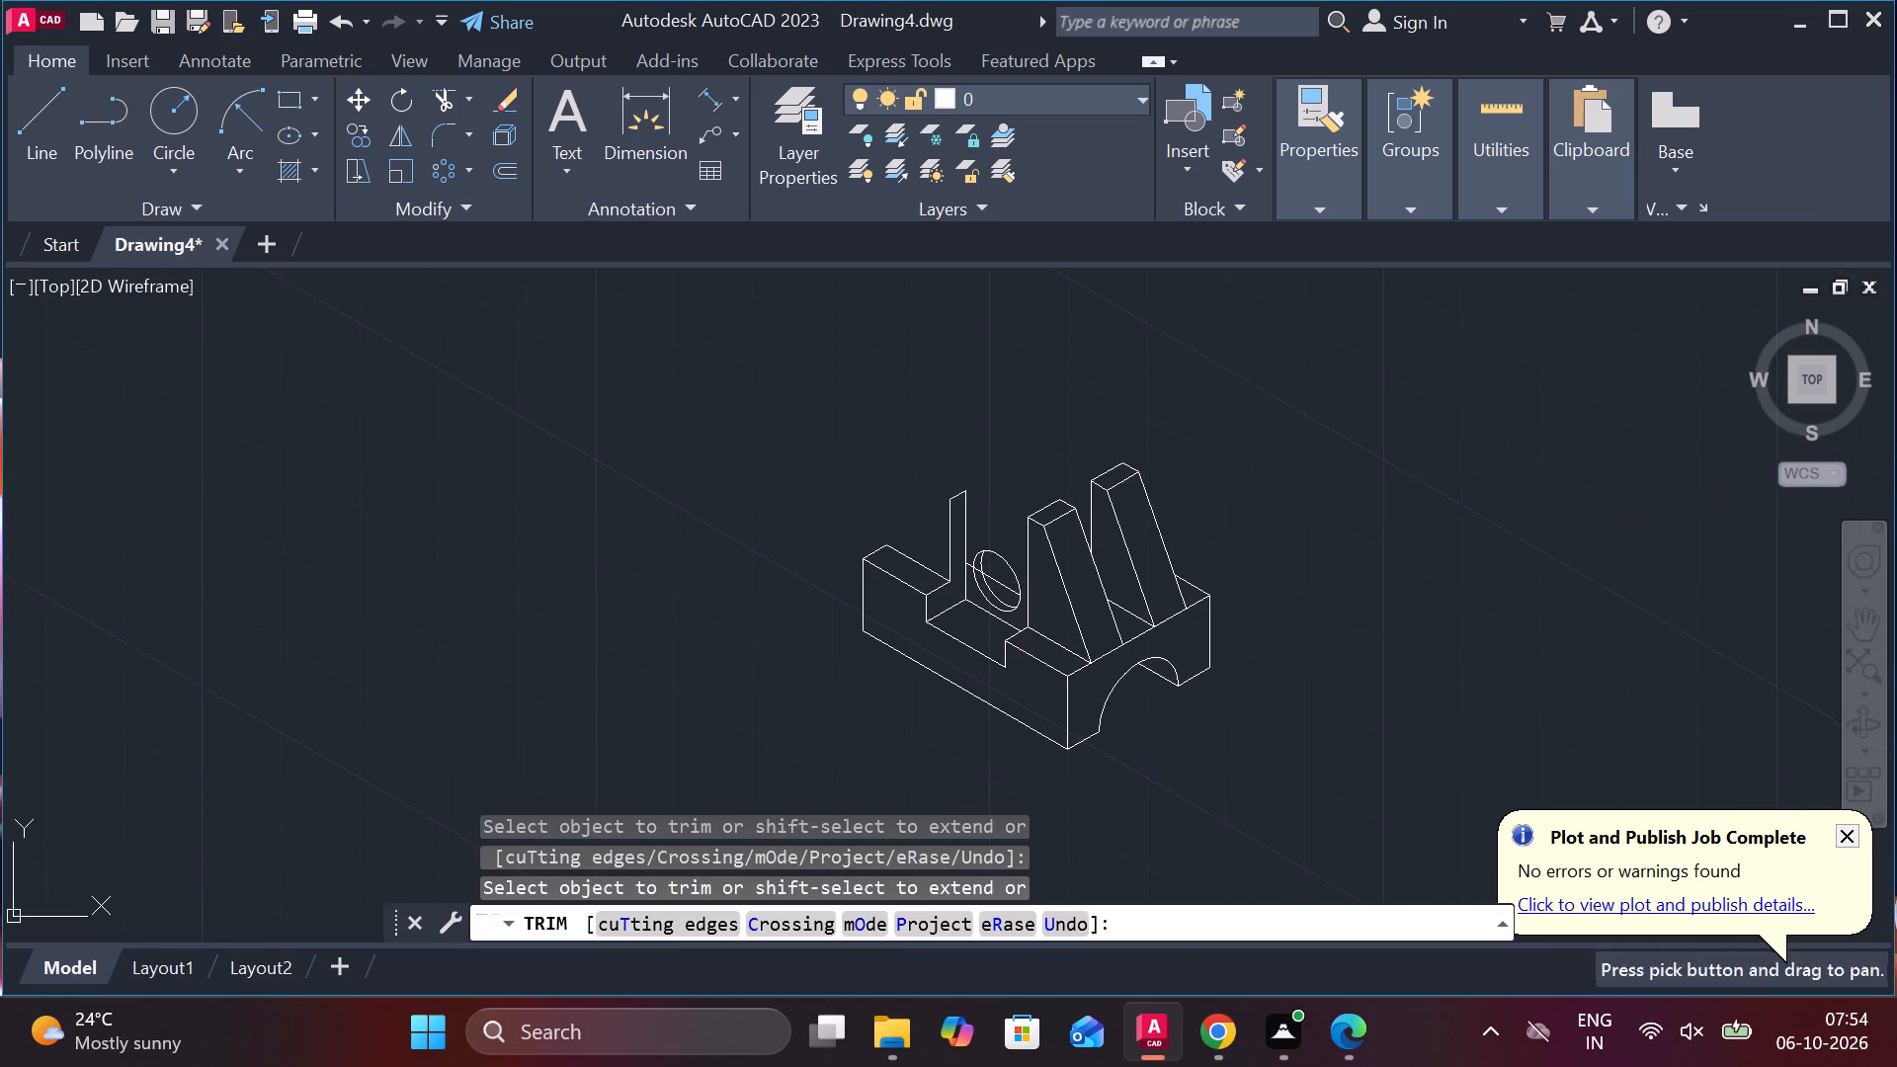
scroll(1230, 451, up, 2)
middle_drag(1239, 460, 1292, 308)
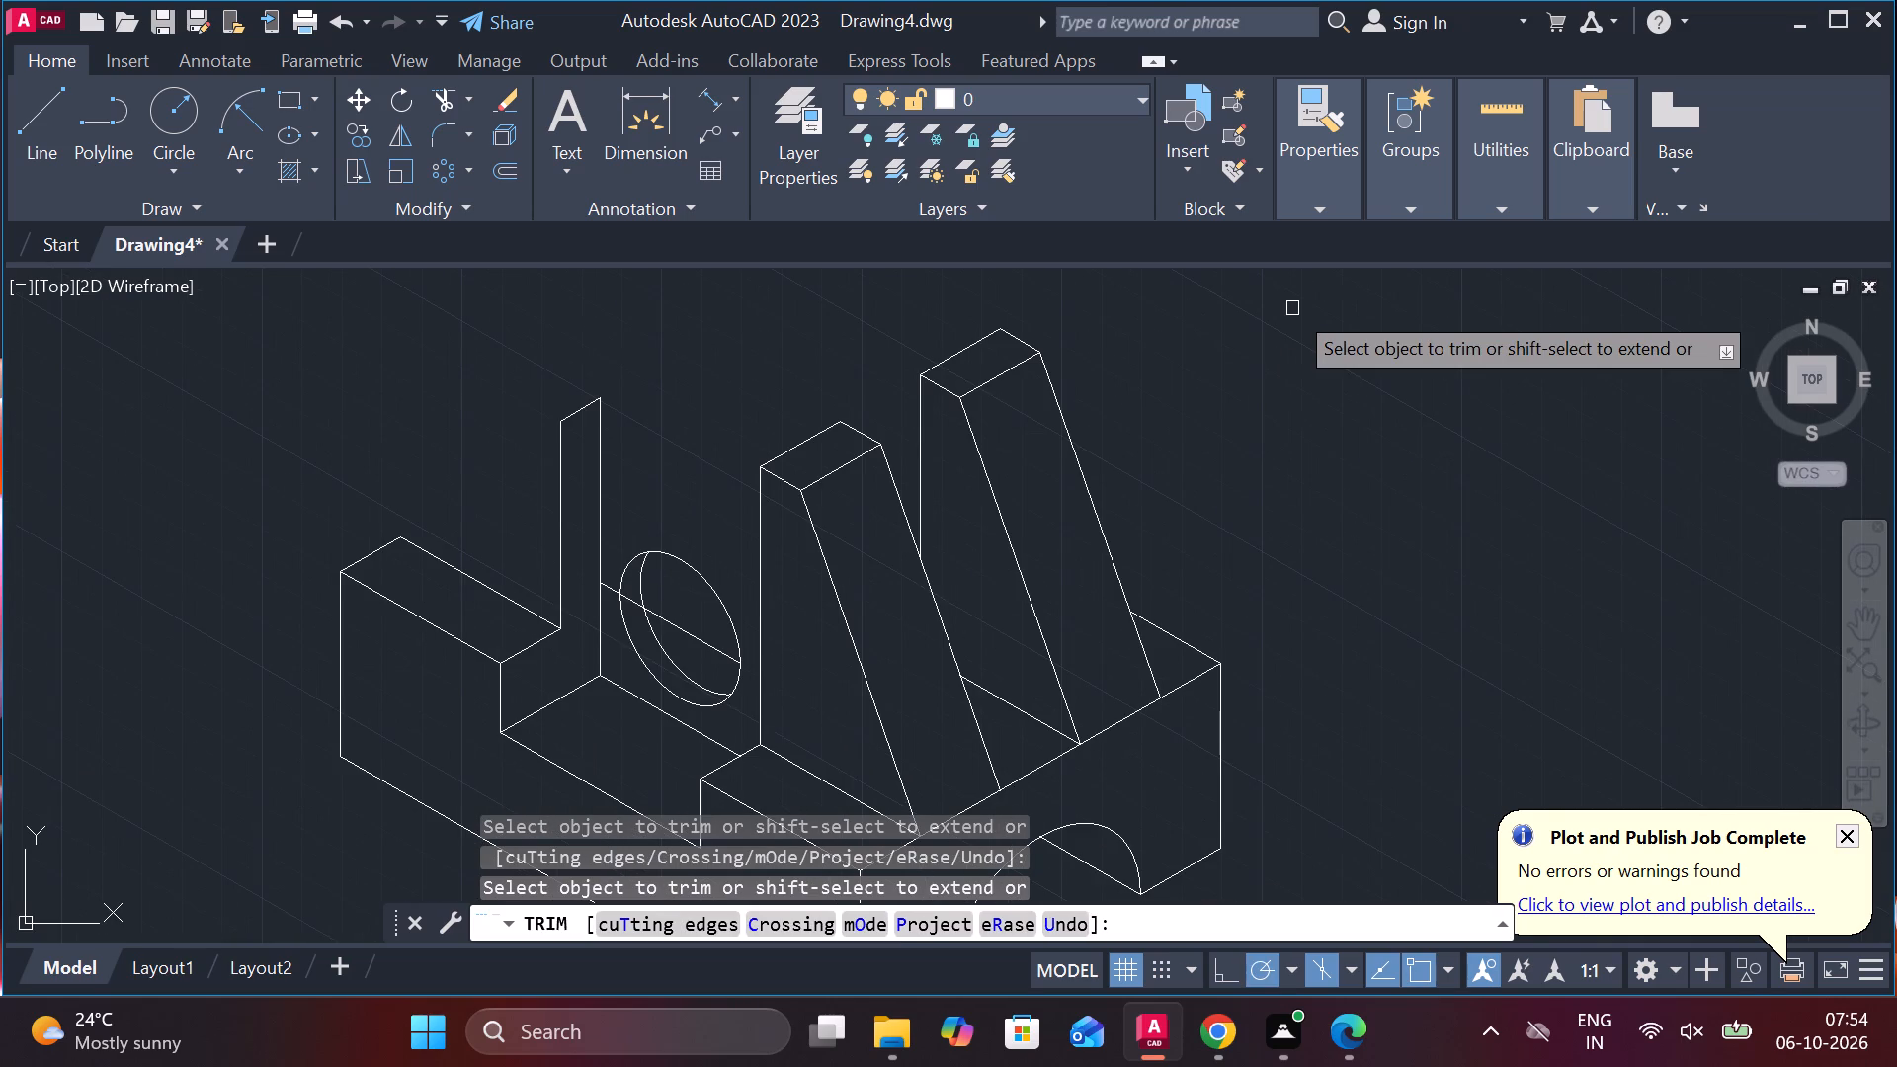
key(Escape)
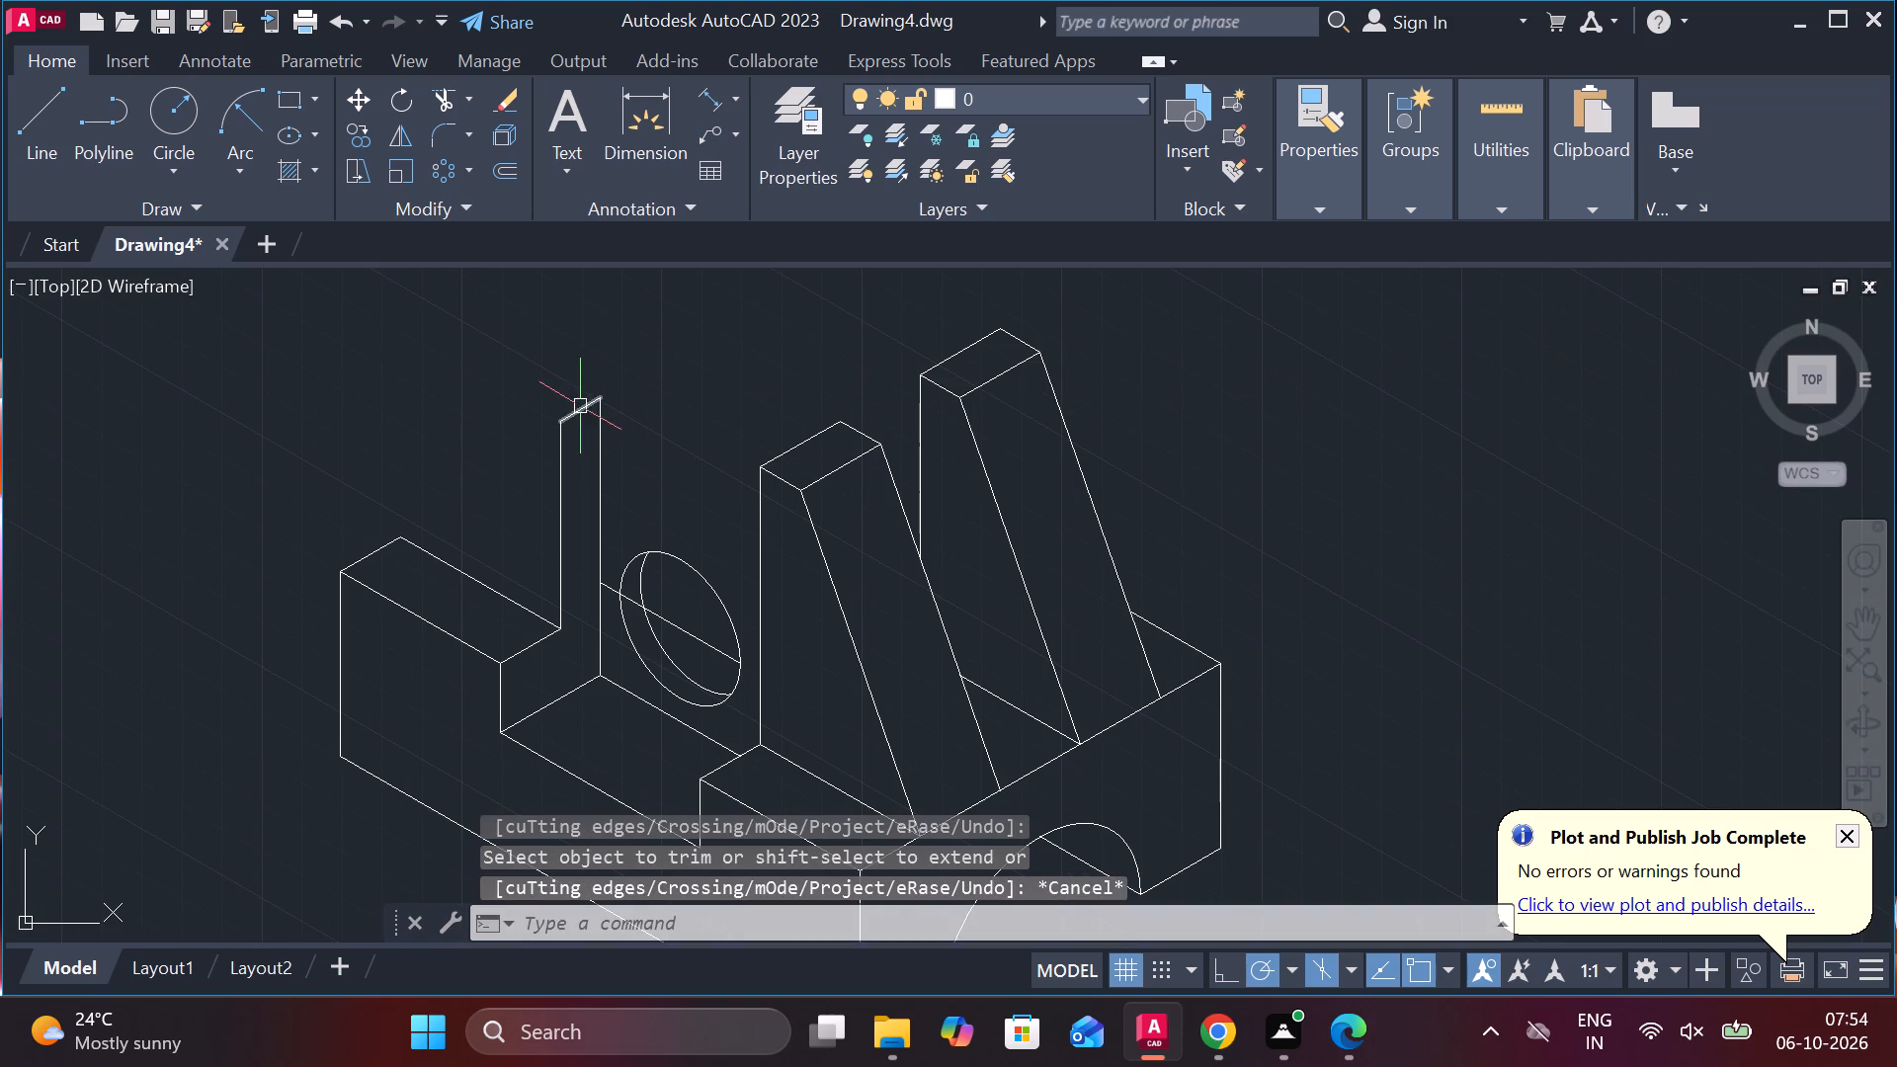
Erase the short top edge joining the two vertical lines of the upright opposite the ribs.
click(580, 406)
key(e)
key(Return)
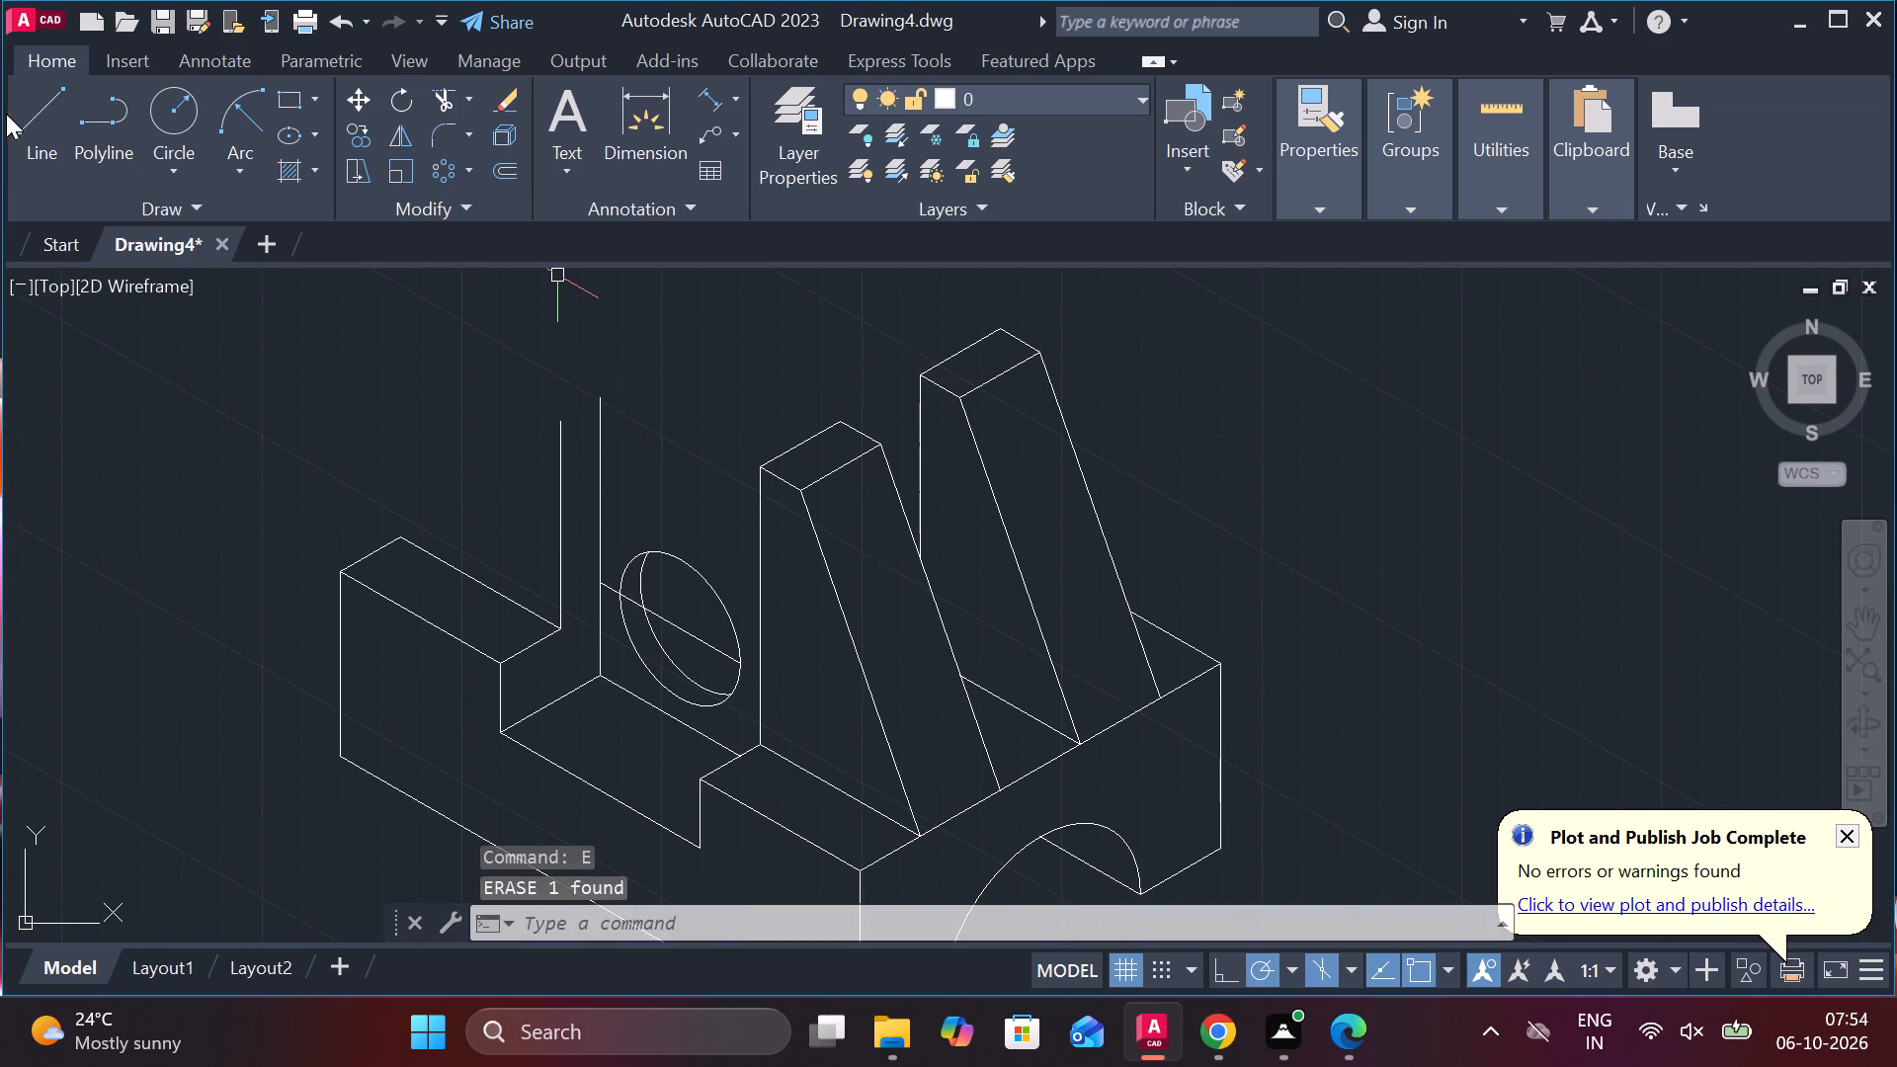
Draw an about 80-unit line at 150° from the first rib's outer top corner, above the upright's vertical lines.
click(41, 109)
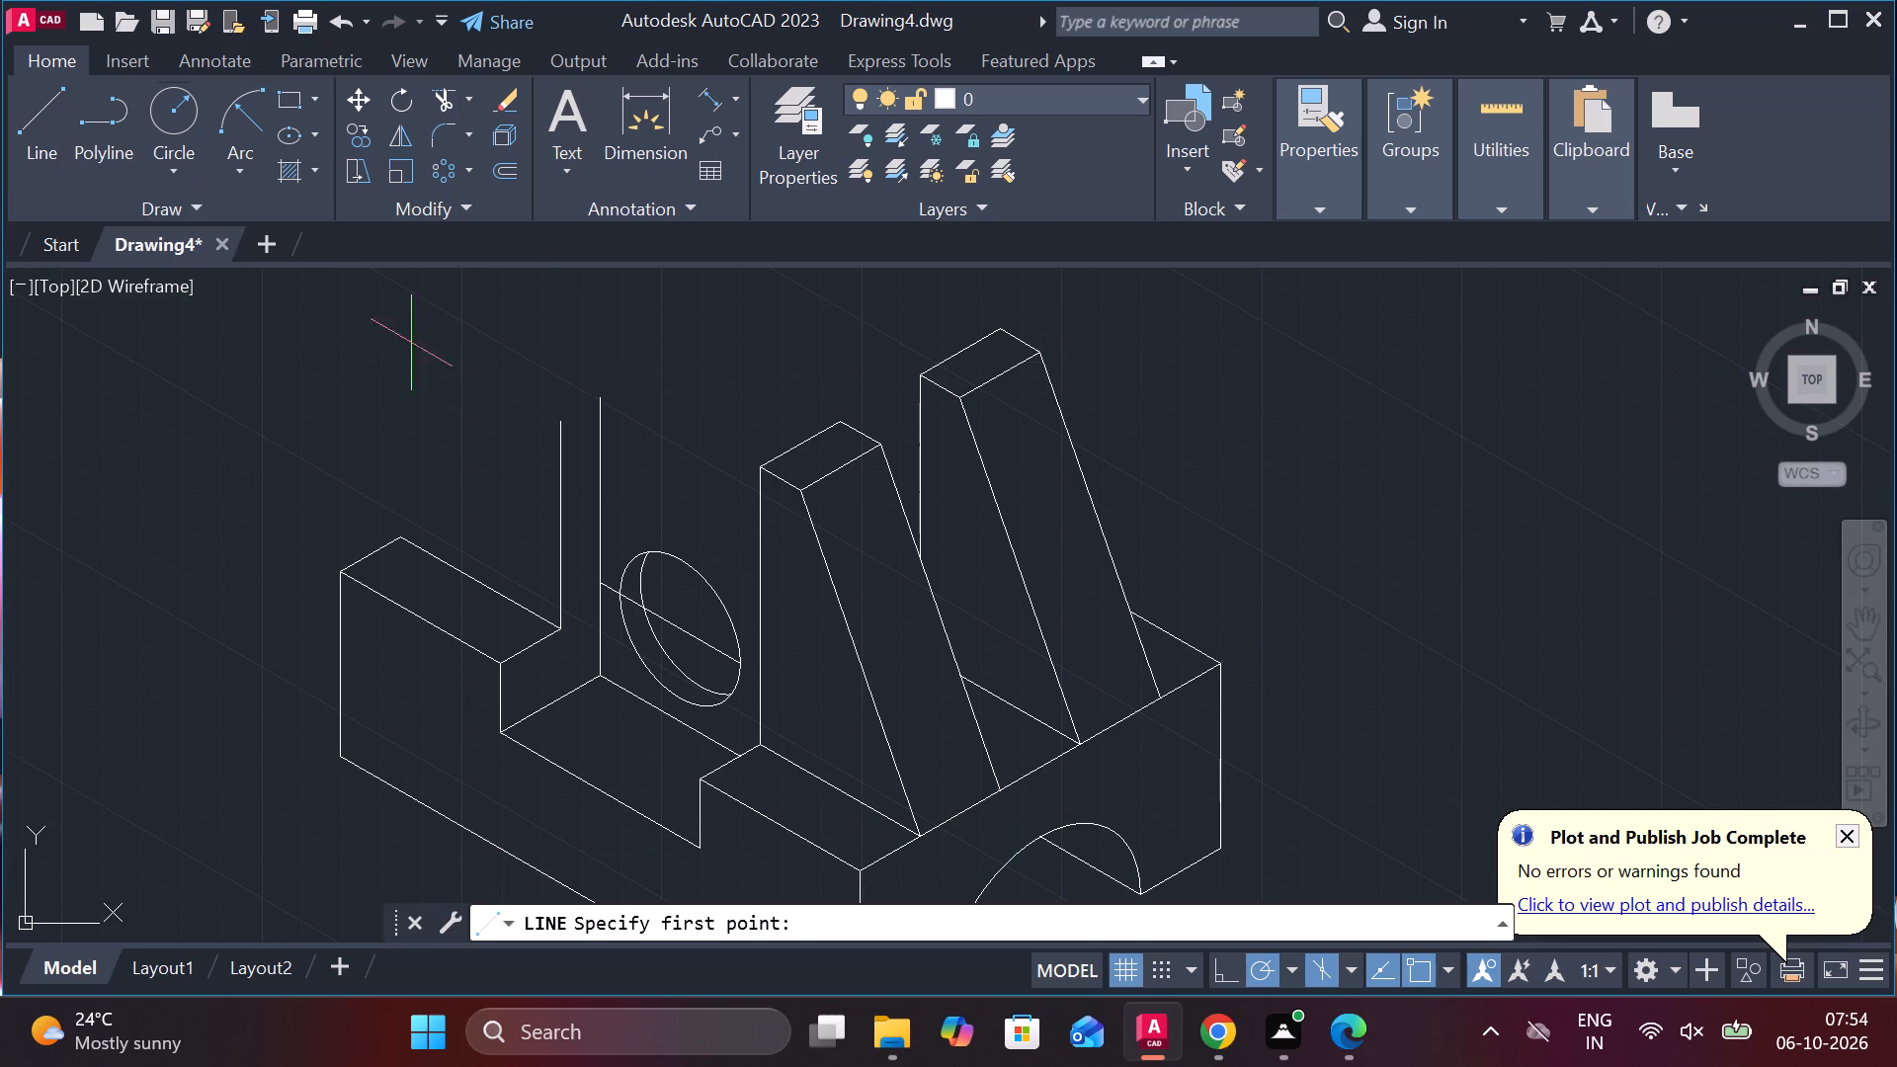
click(757, 475)
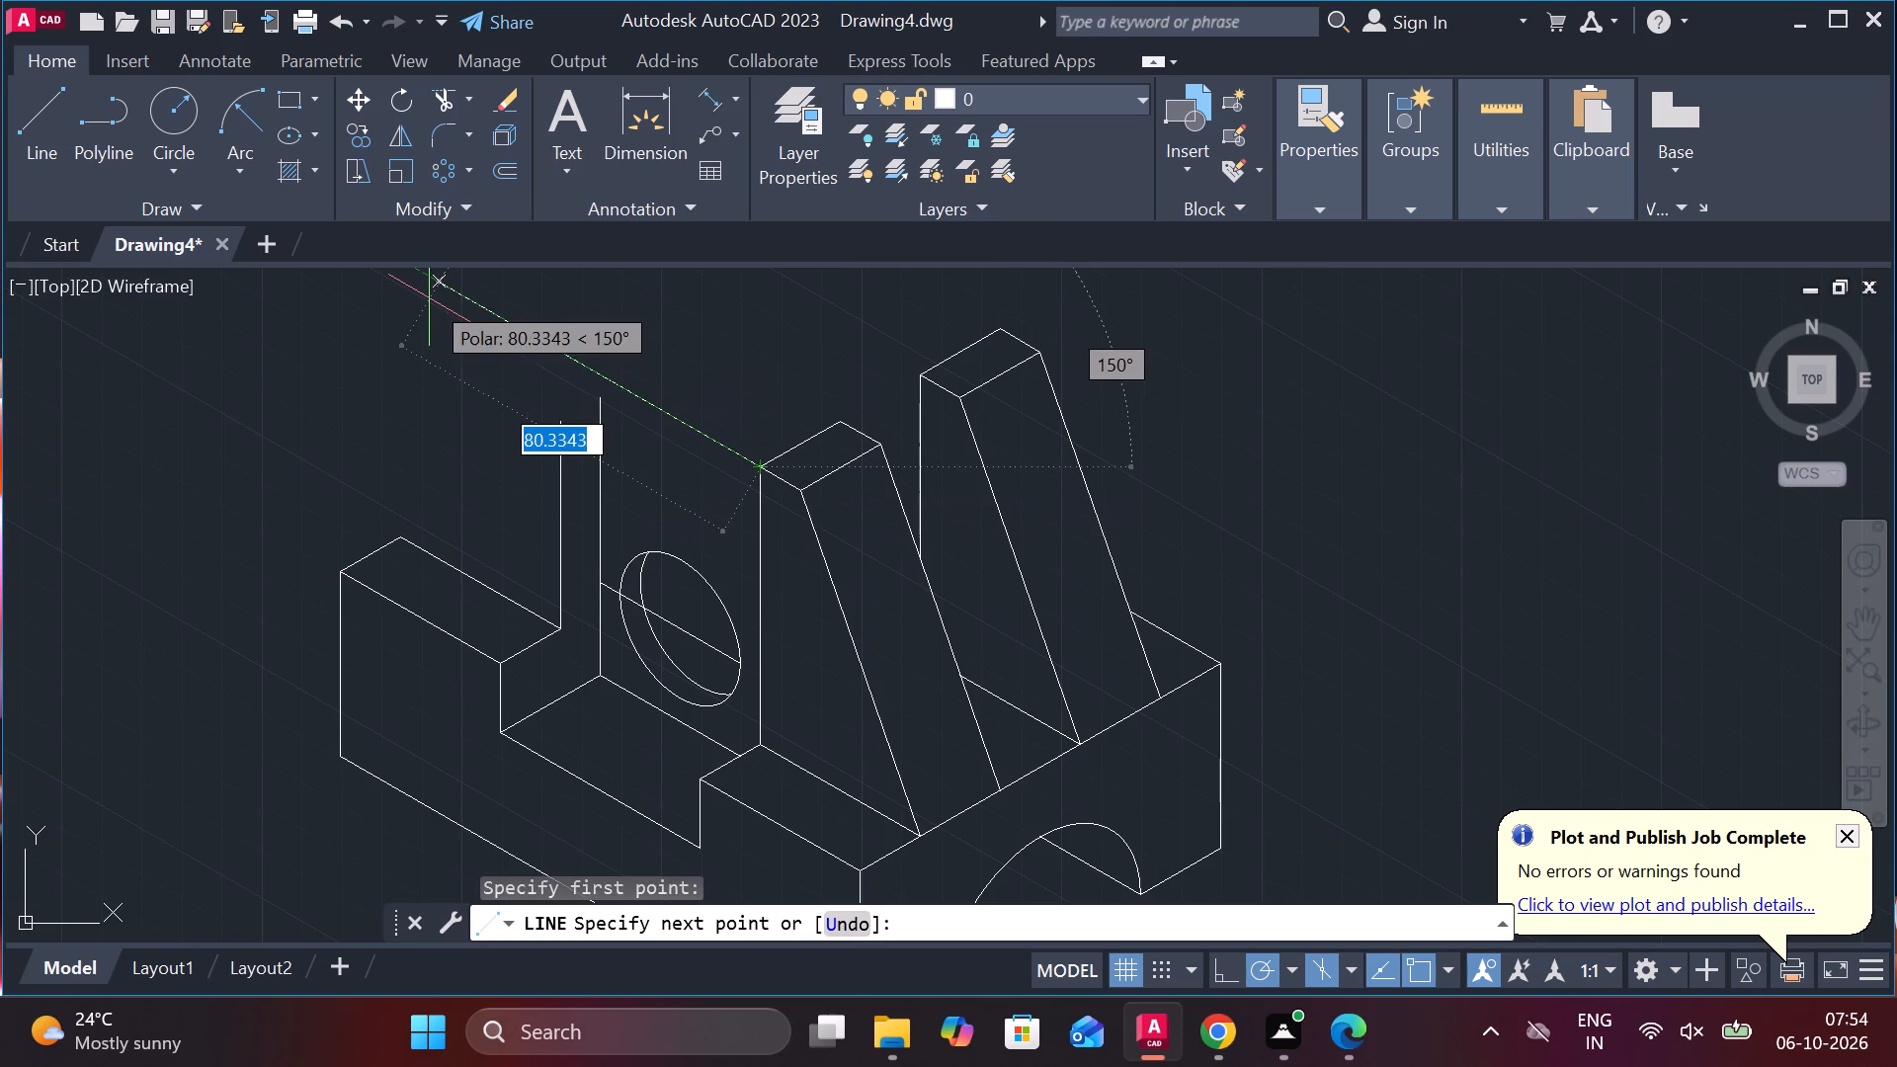
click(429, 298)
key(Escape)
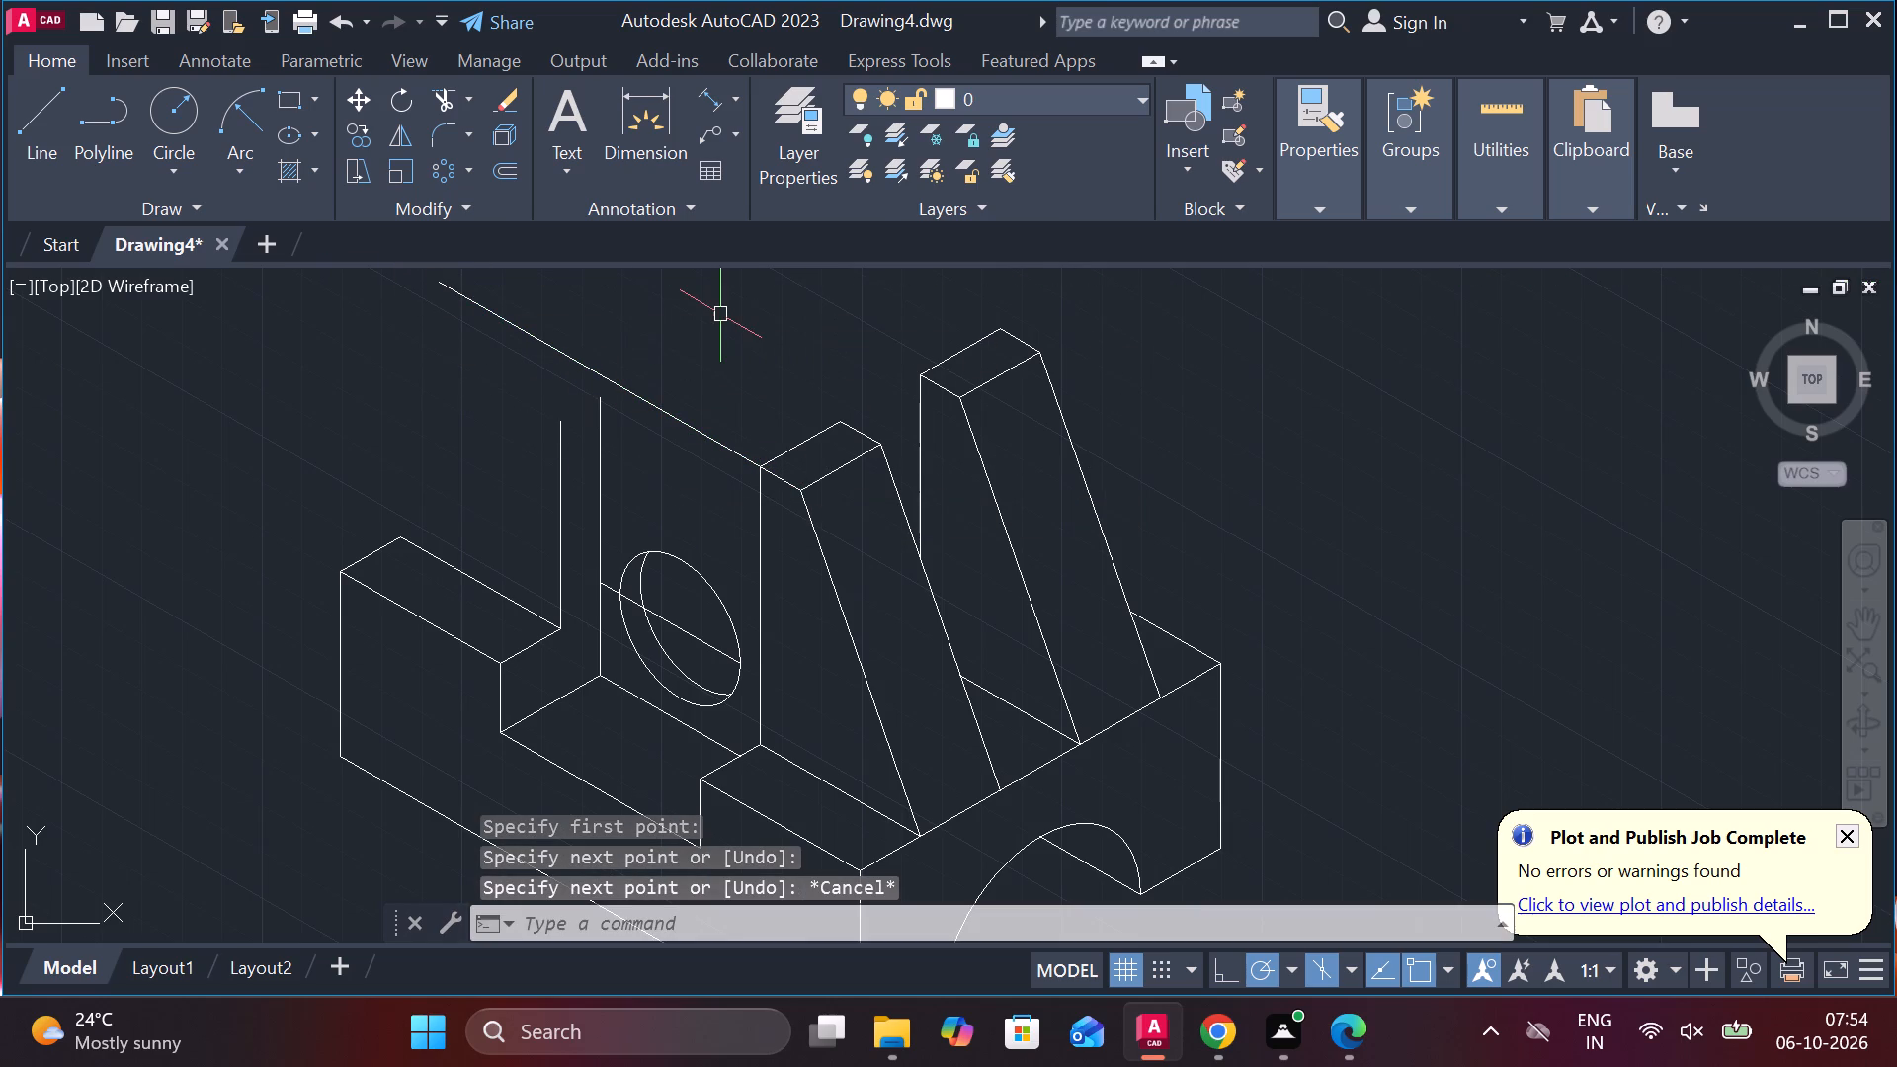
Extend the upright's two vertical lines to the new 150° line.
text(EX)
key(space)
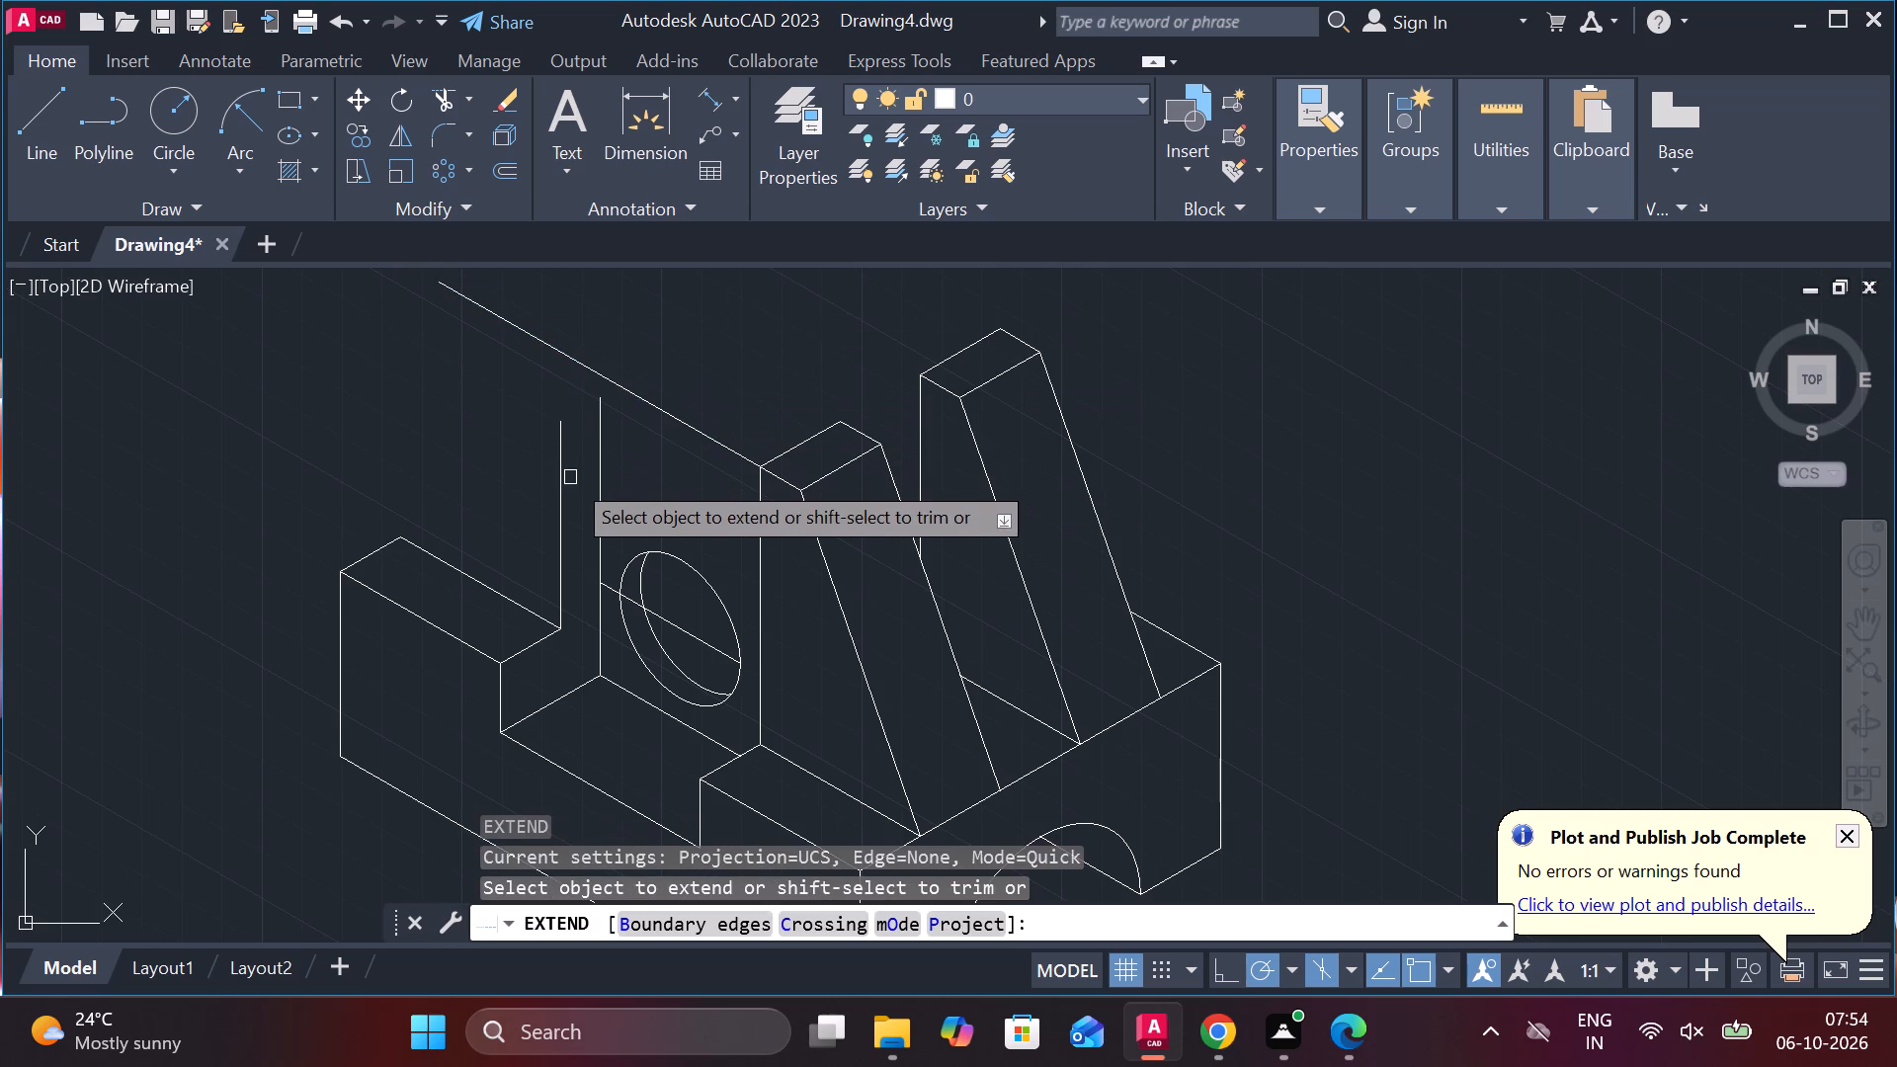
click(559, 451)
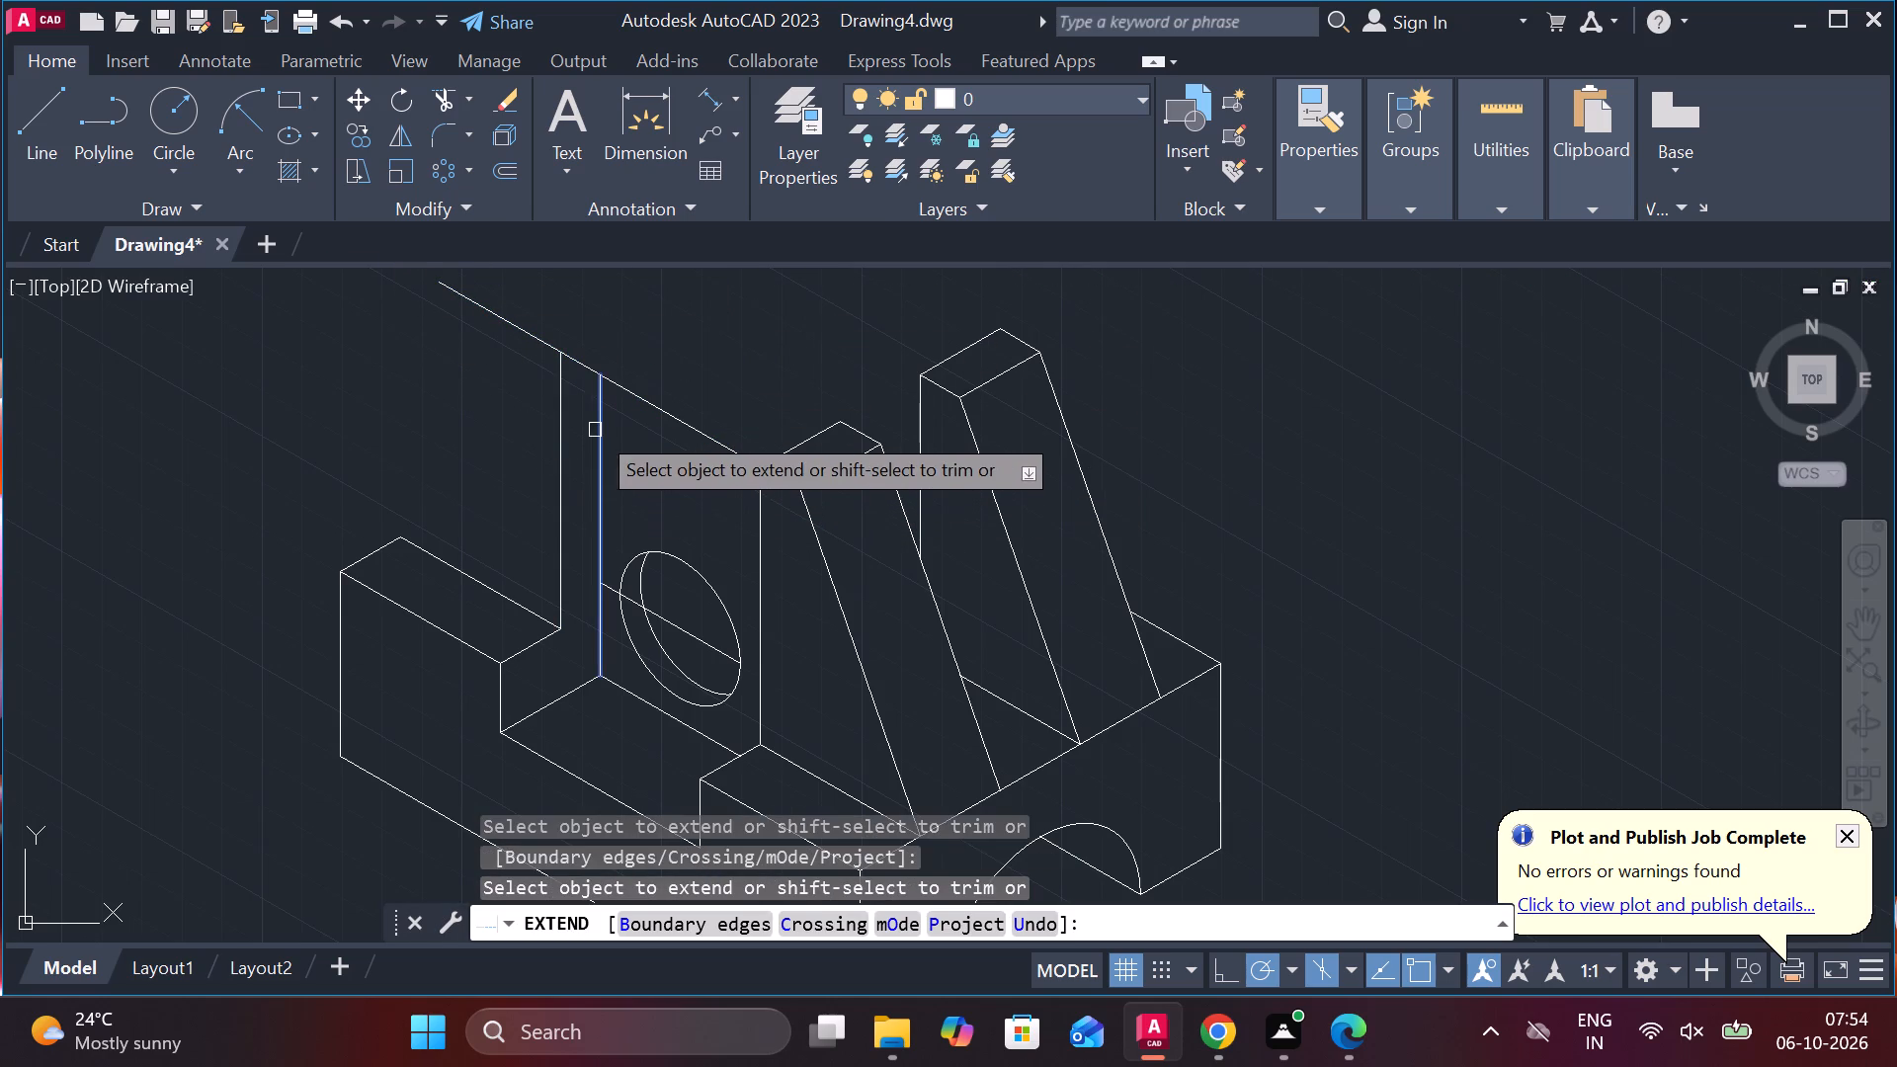
click(595, 430)
key(Escape)
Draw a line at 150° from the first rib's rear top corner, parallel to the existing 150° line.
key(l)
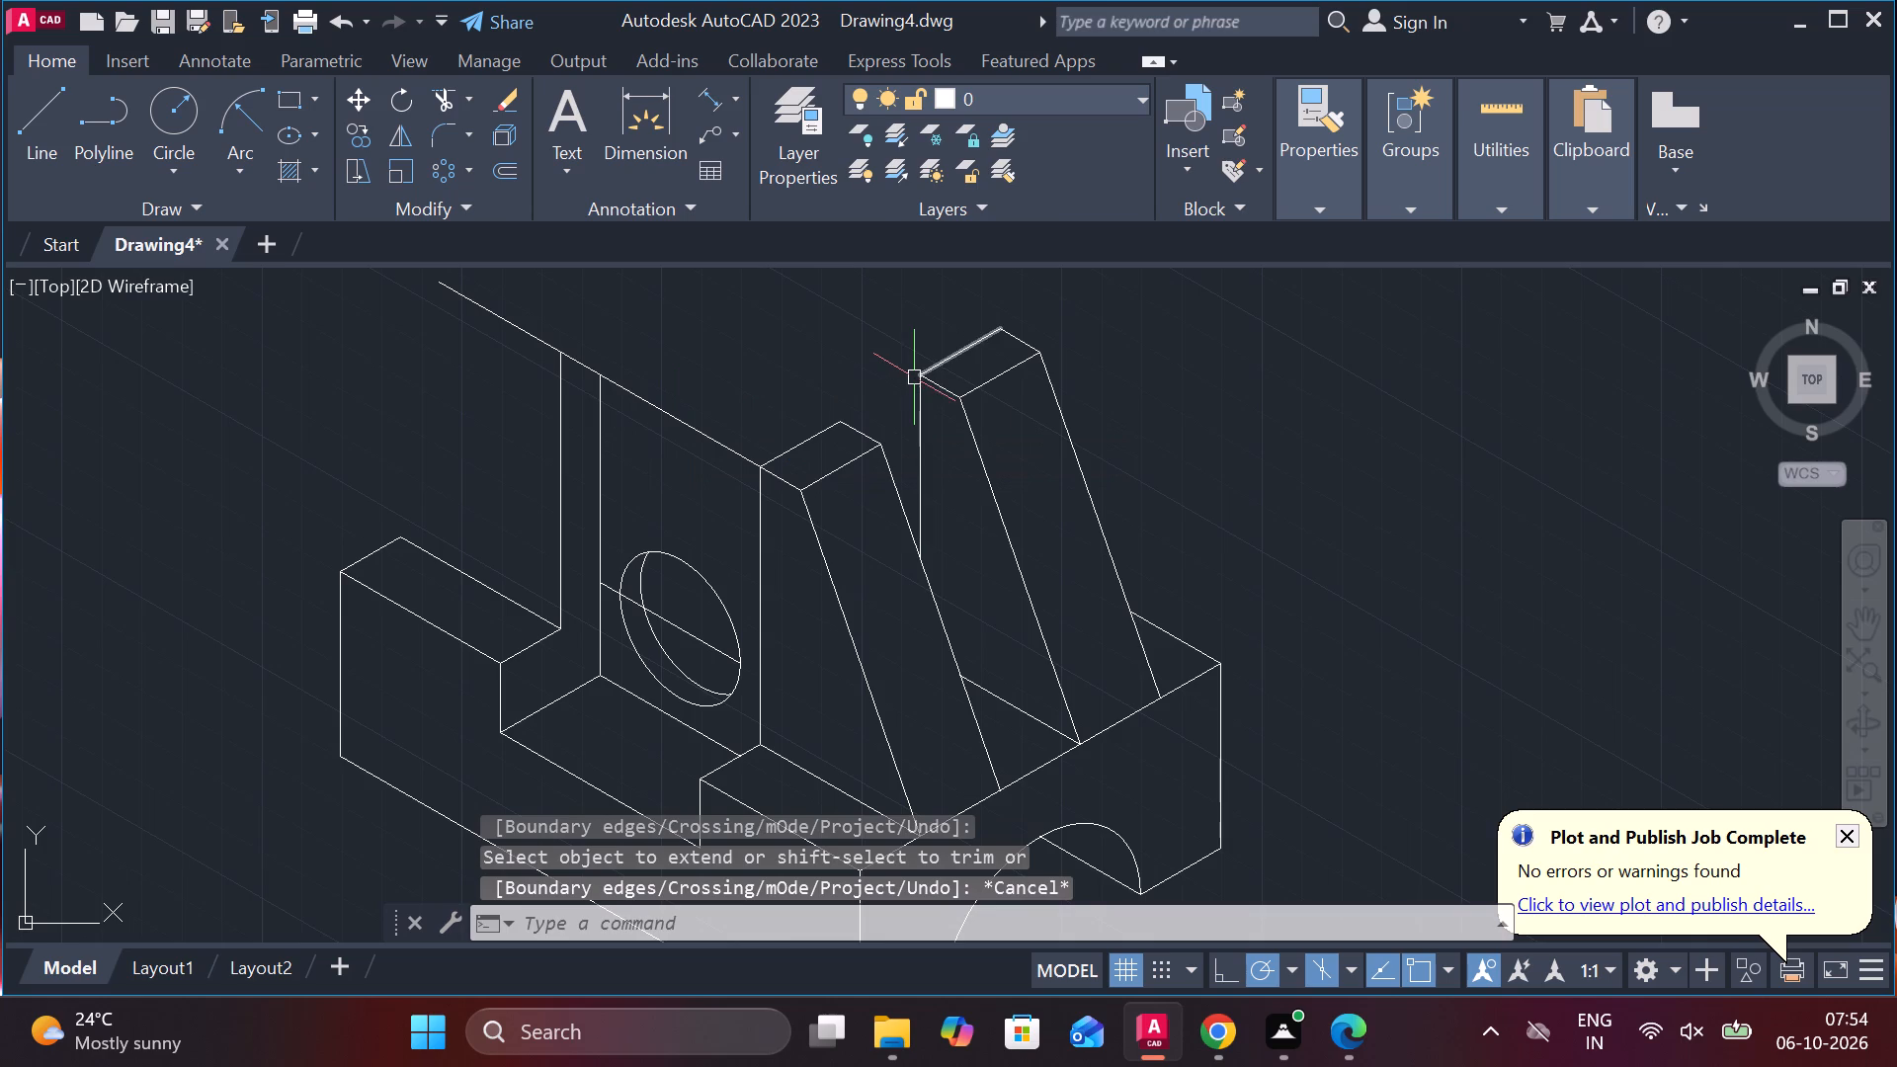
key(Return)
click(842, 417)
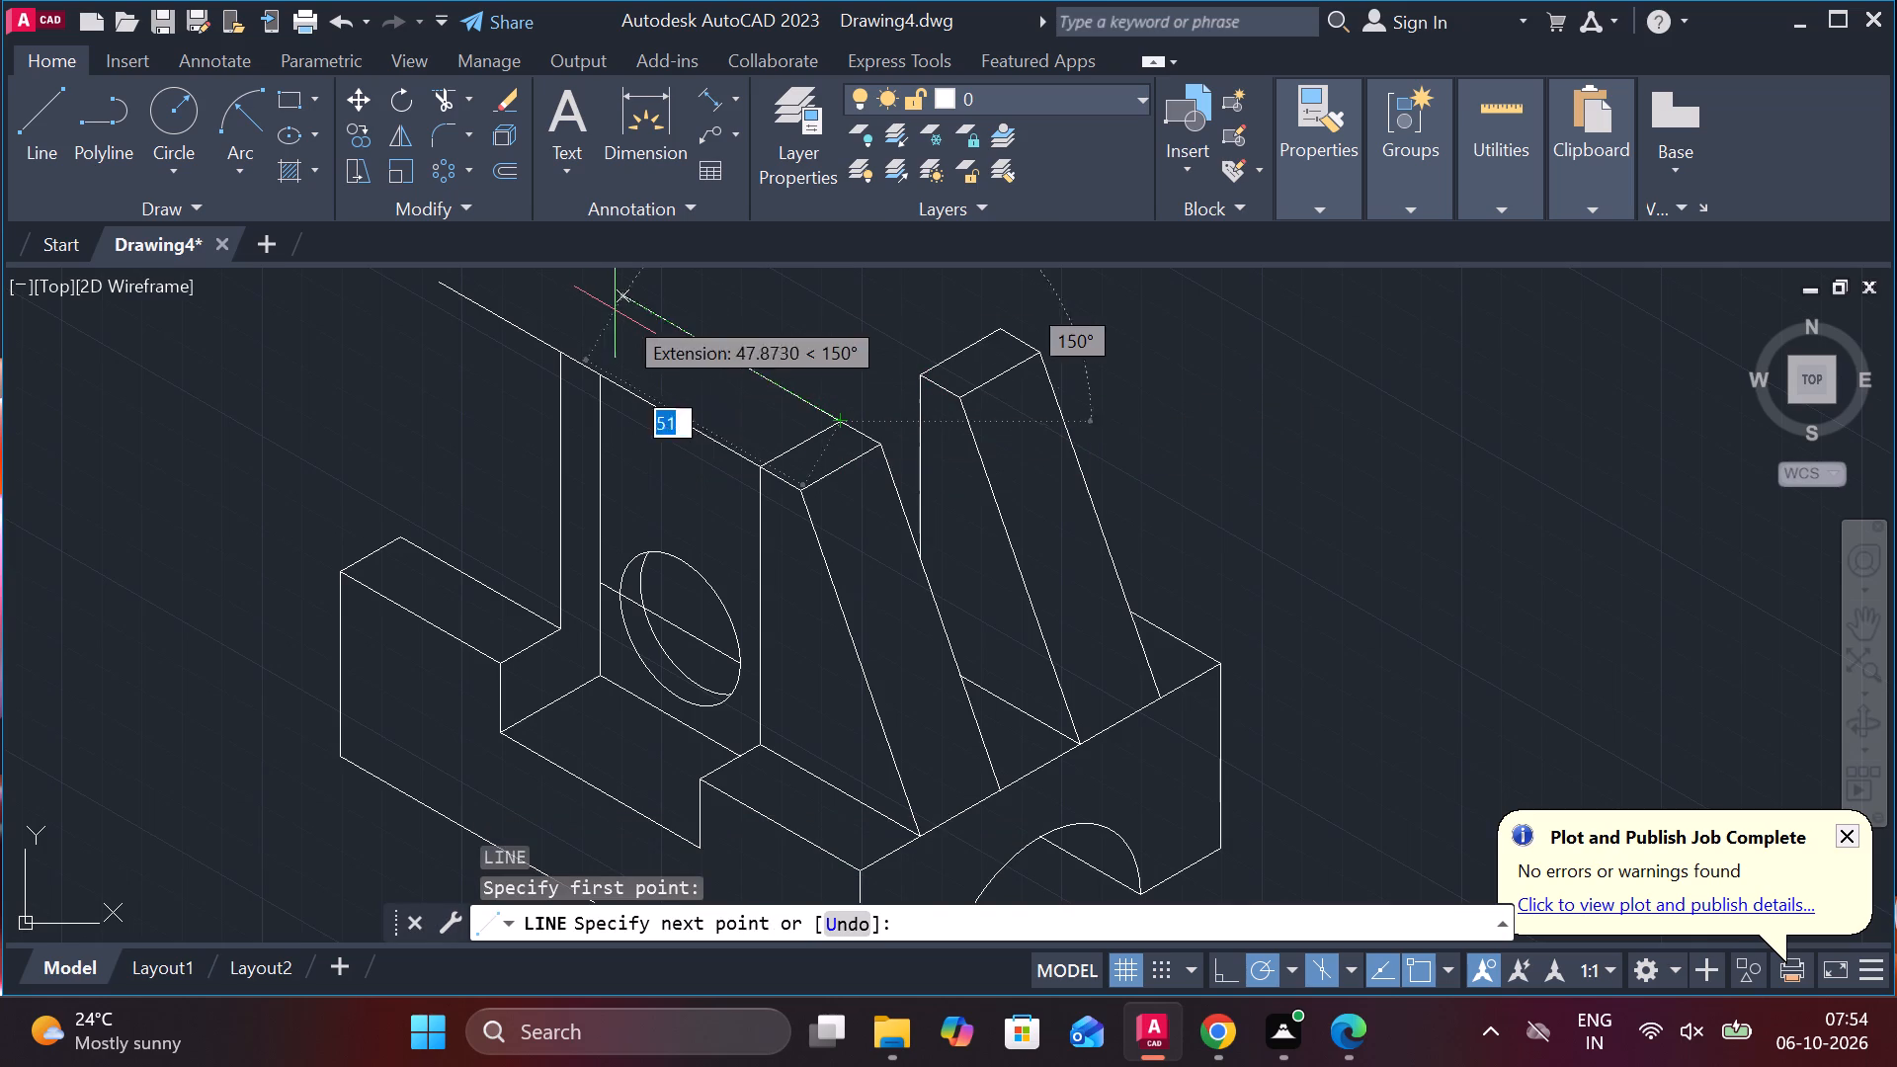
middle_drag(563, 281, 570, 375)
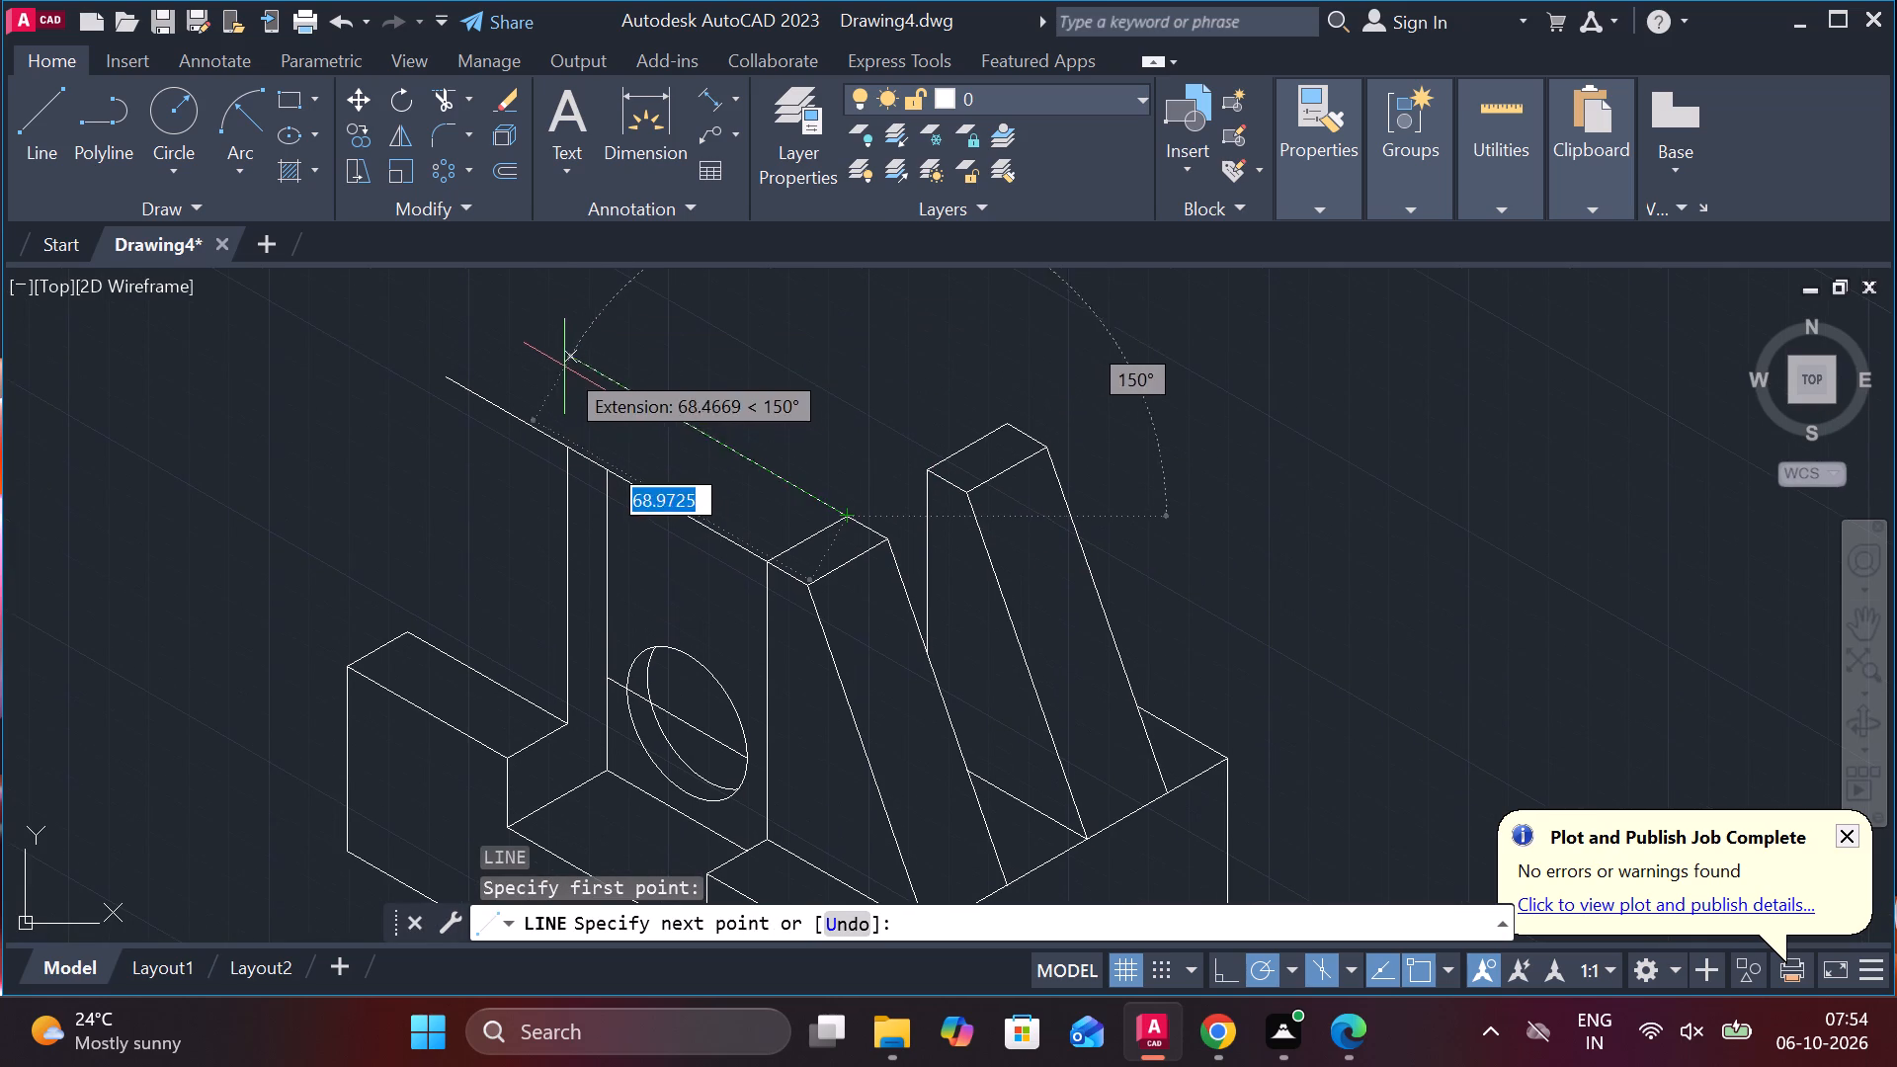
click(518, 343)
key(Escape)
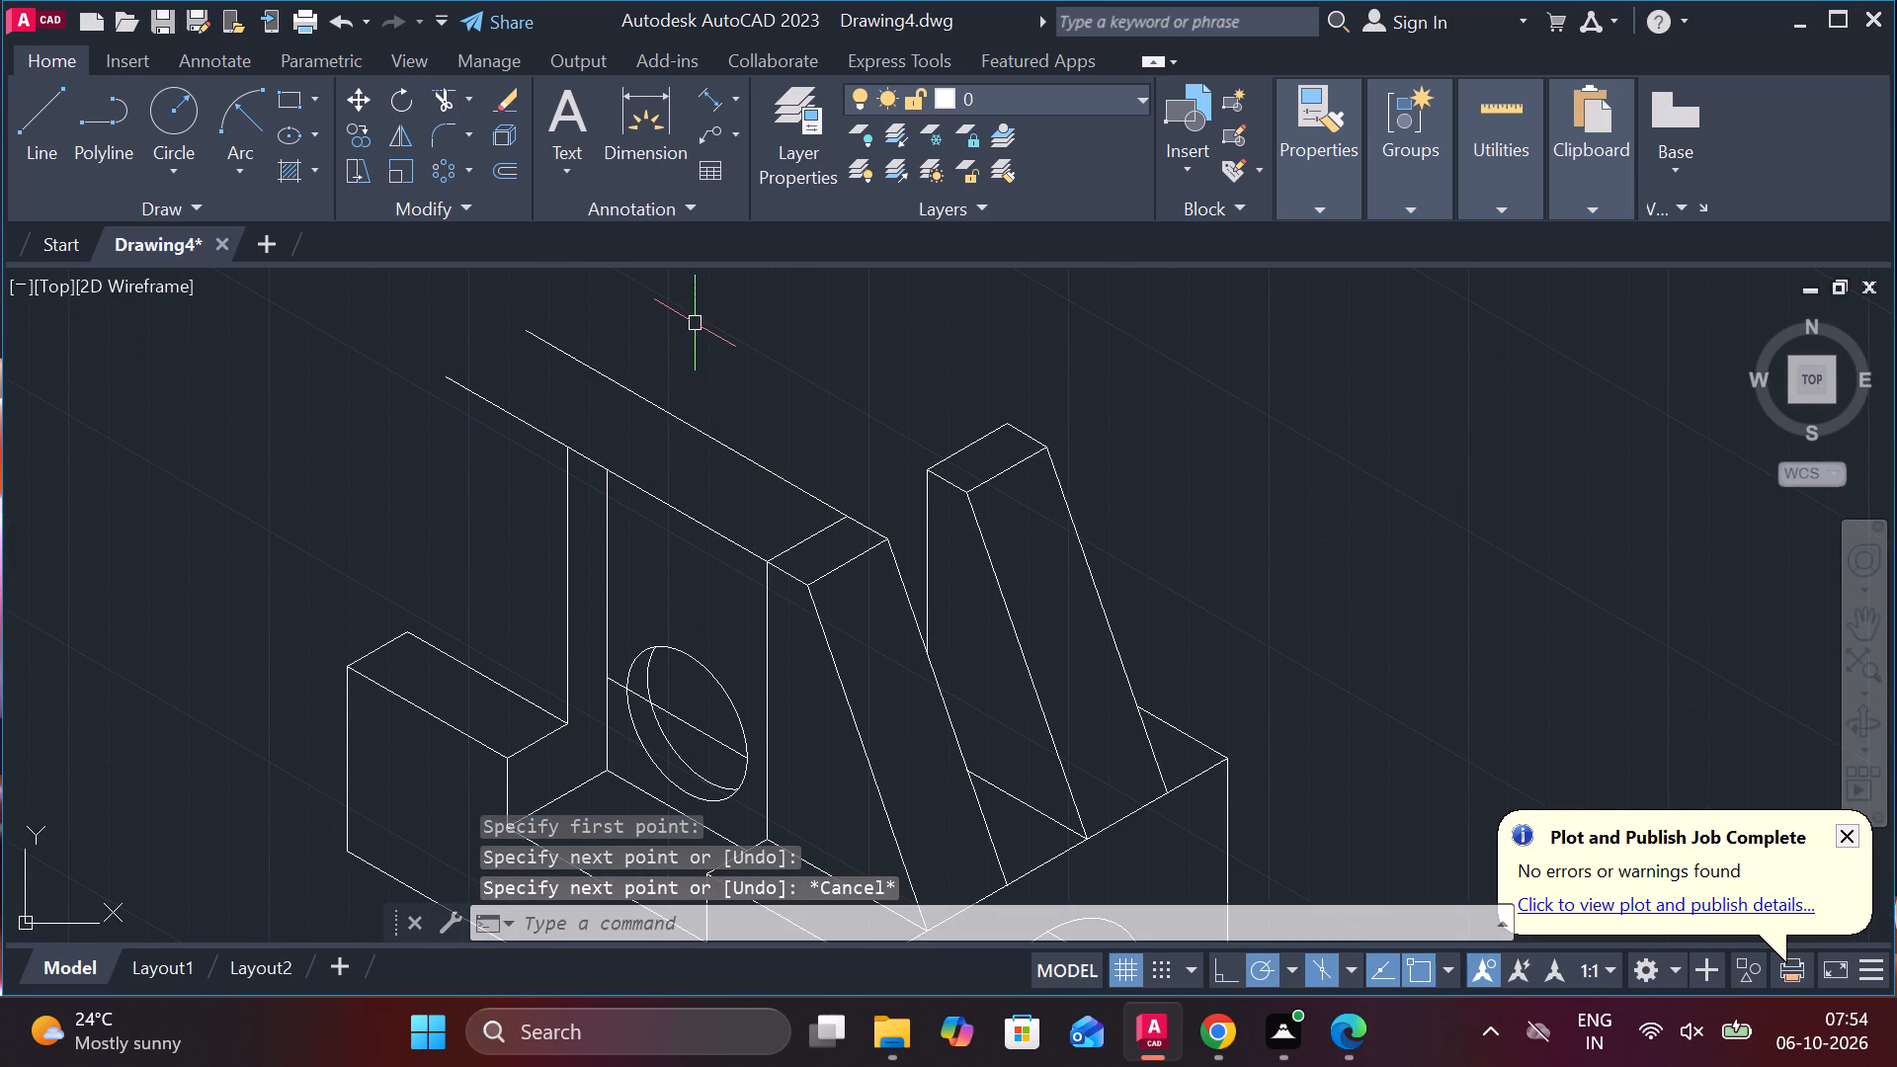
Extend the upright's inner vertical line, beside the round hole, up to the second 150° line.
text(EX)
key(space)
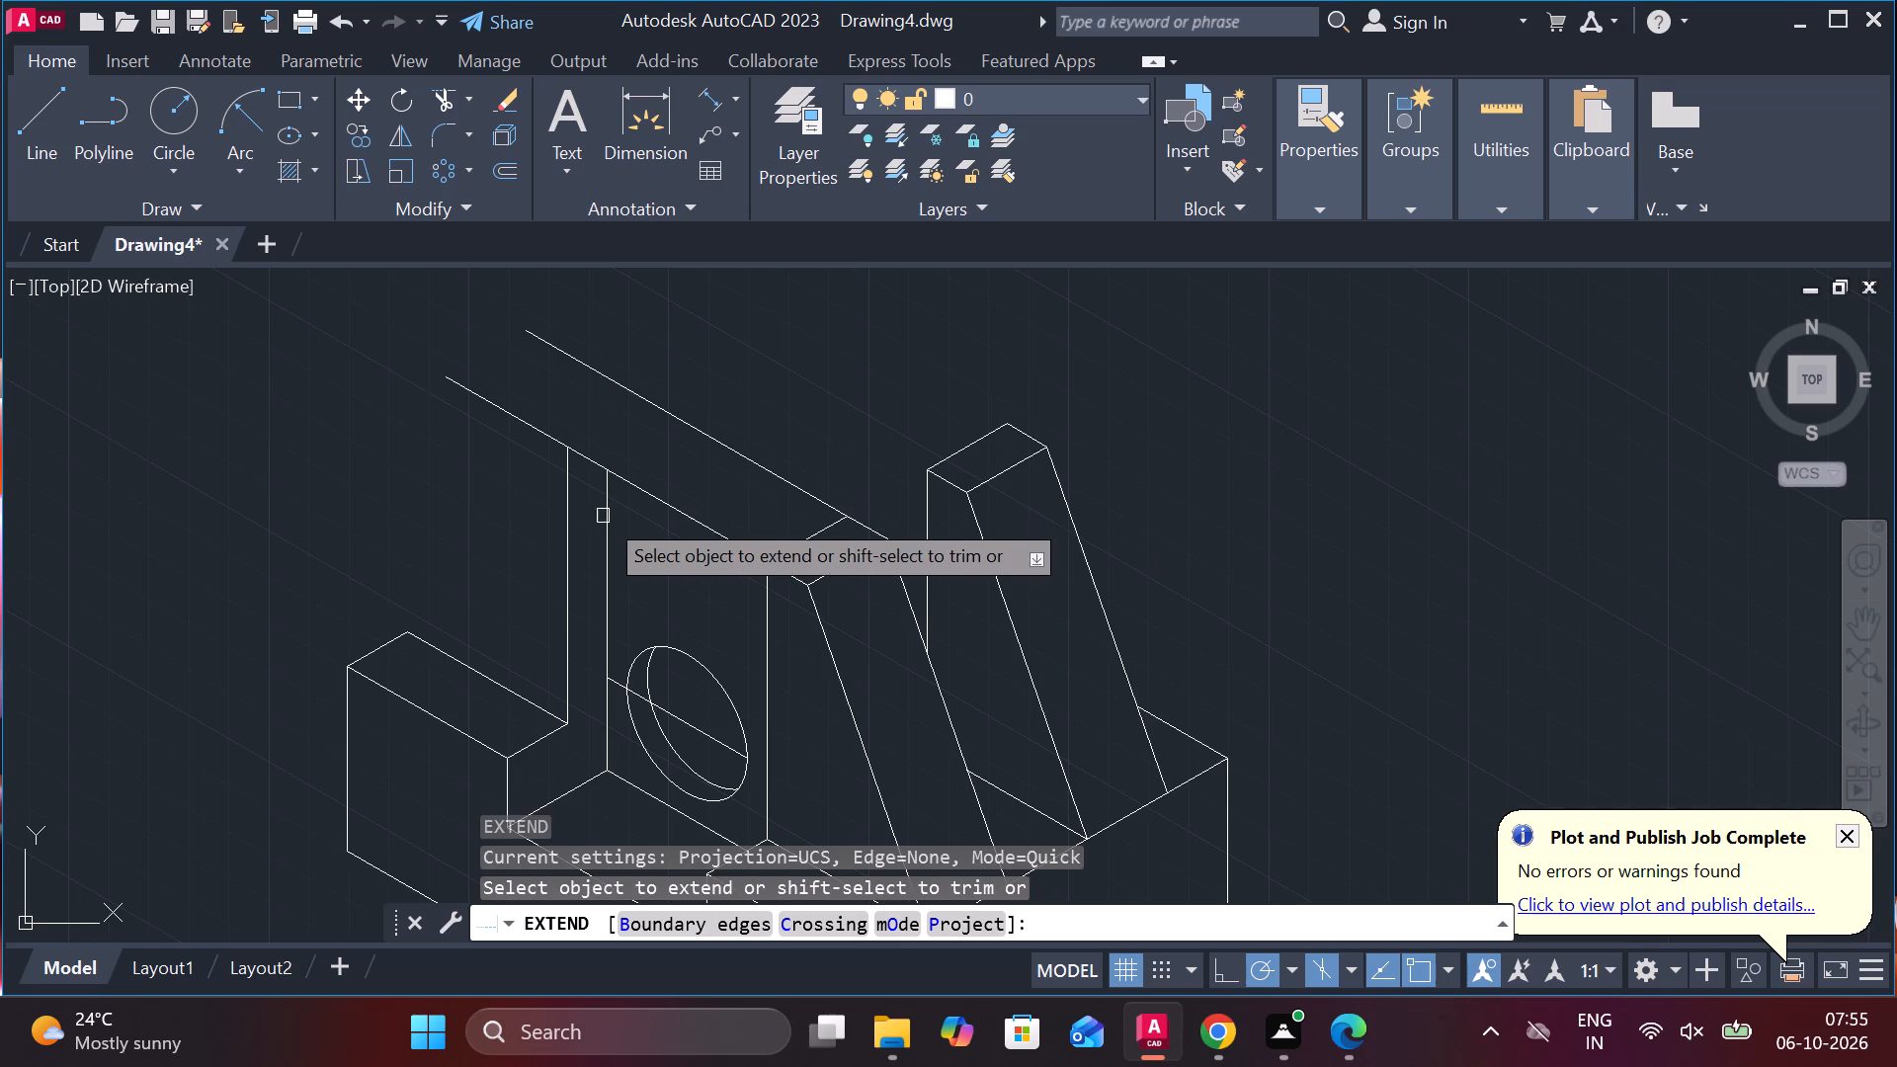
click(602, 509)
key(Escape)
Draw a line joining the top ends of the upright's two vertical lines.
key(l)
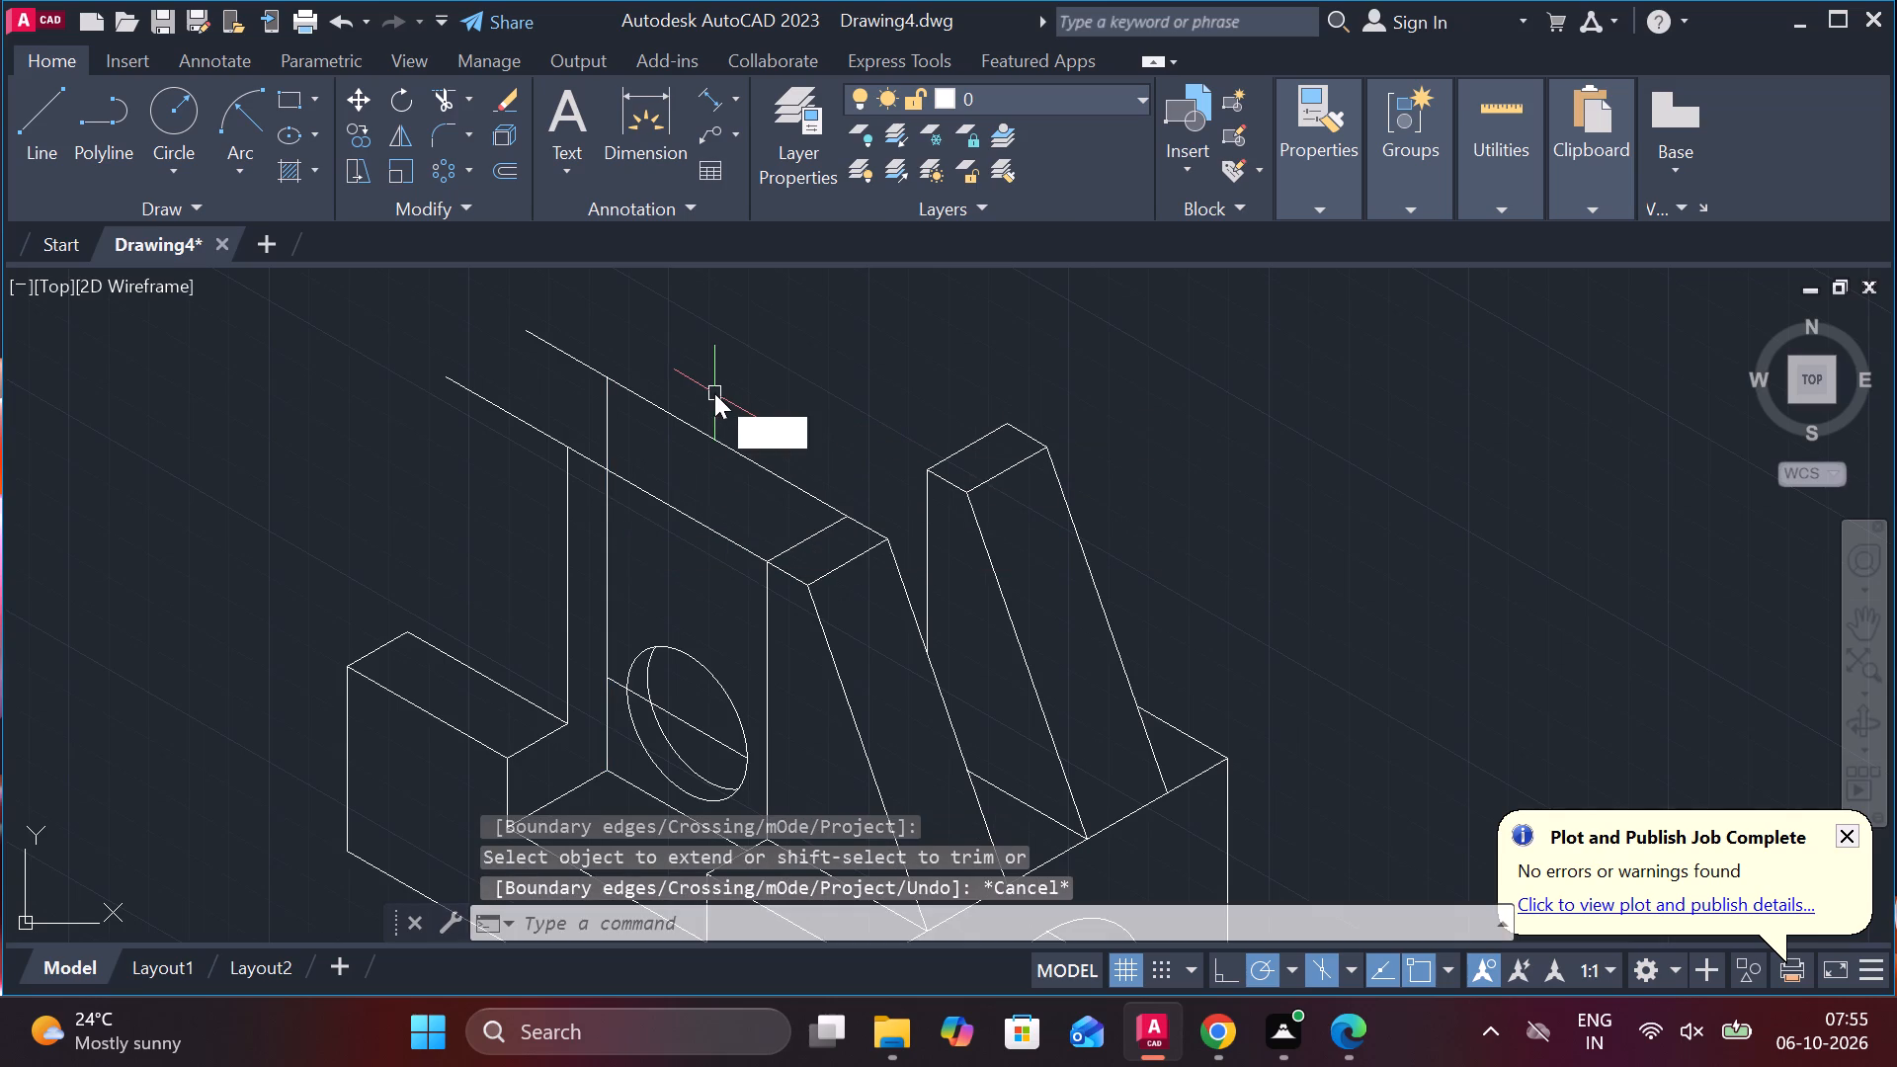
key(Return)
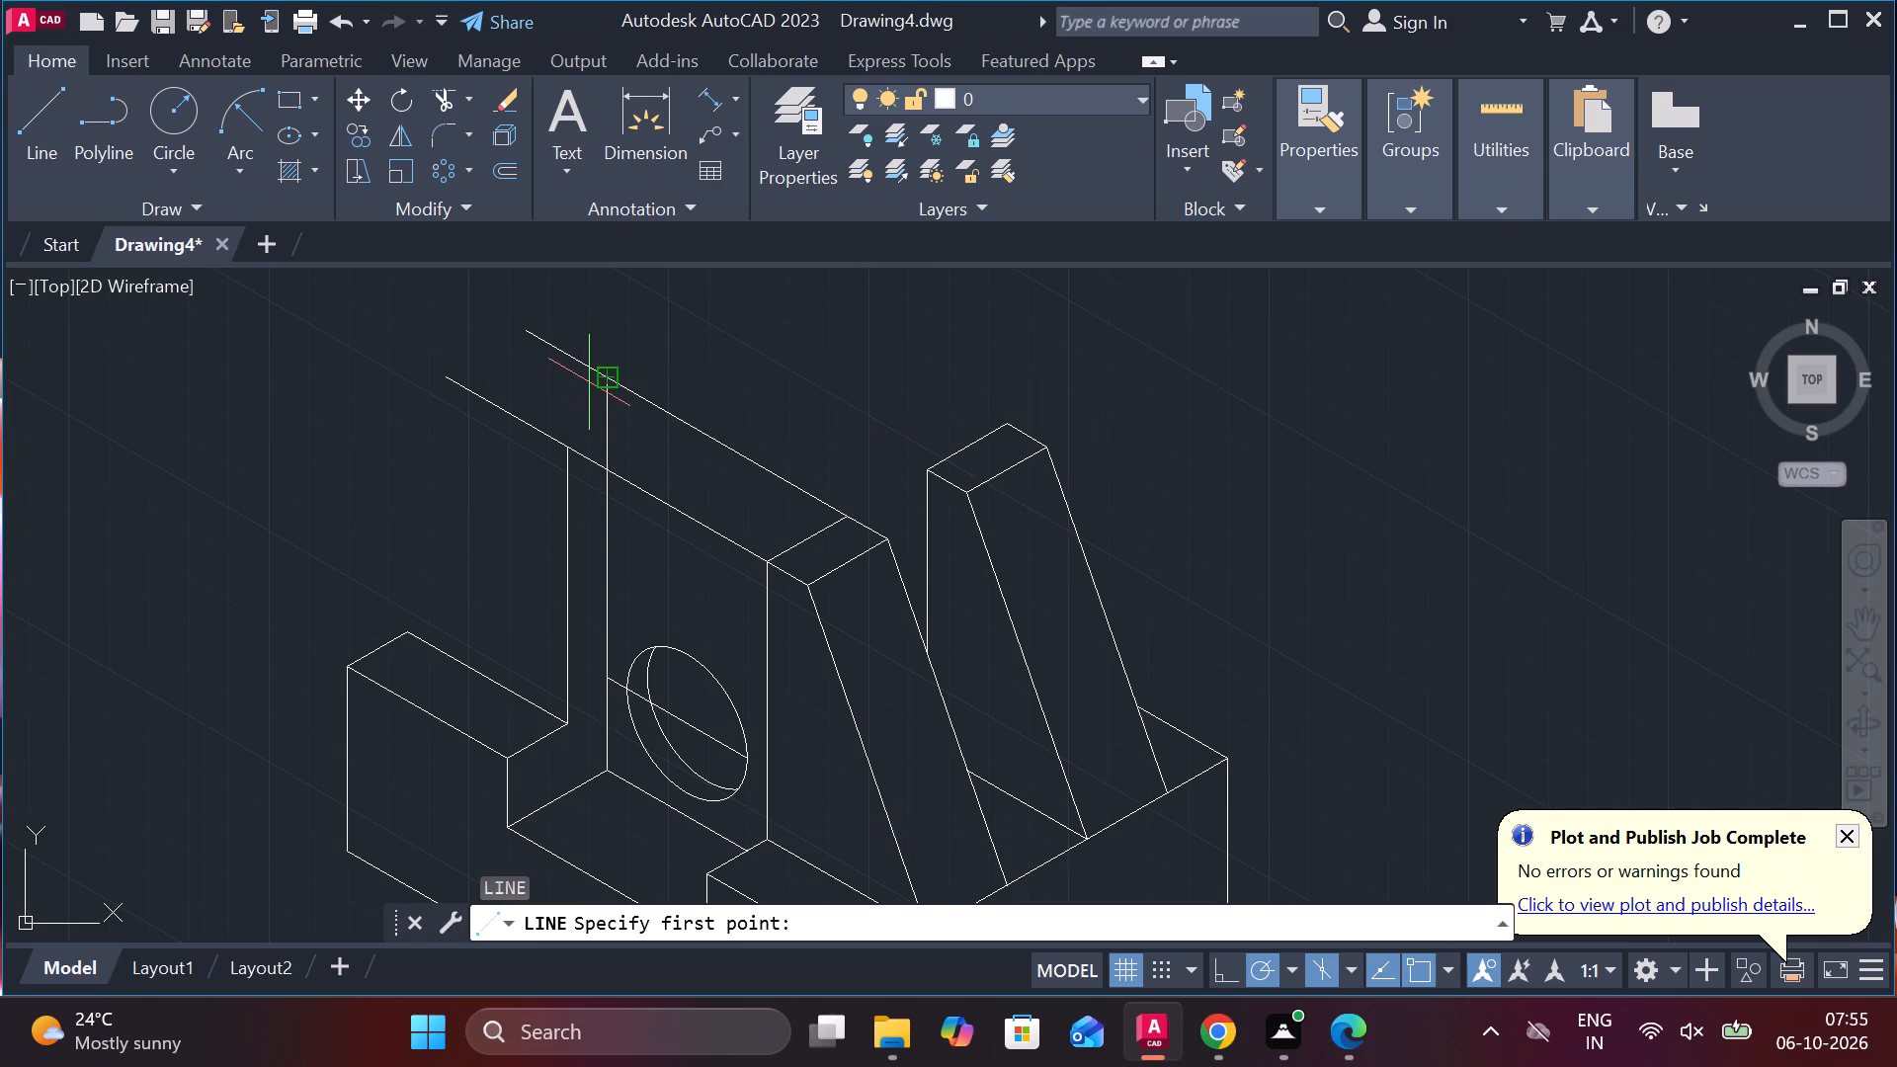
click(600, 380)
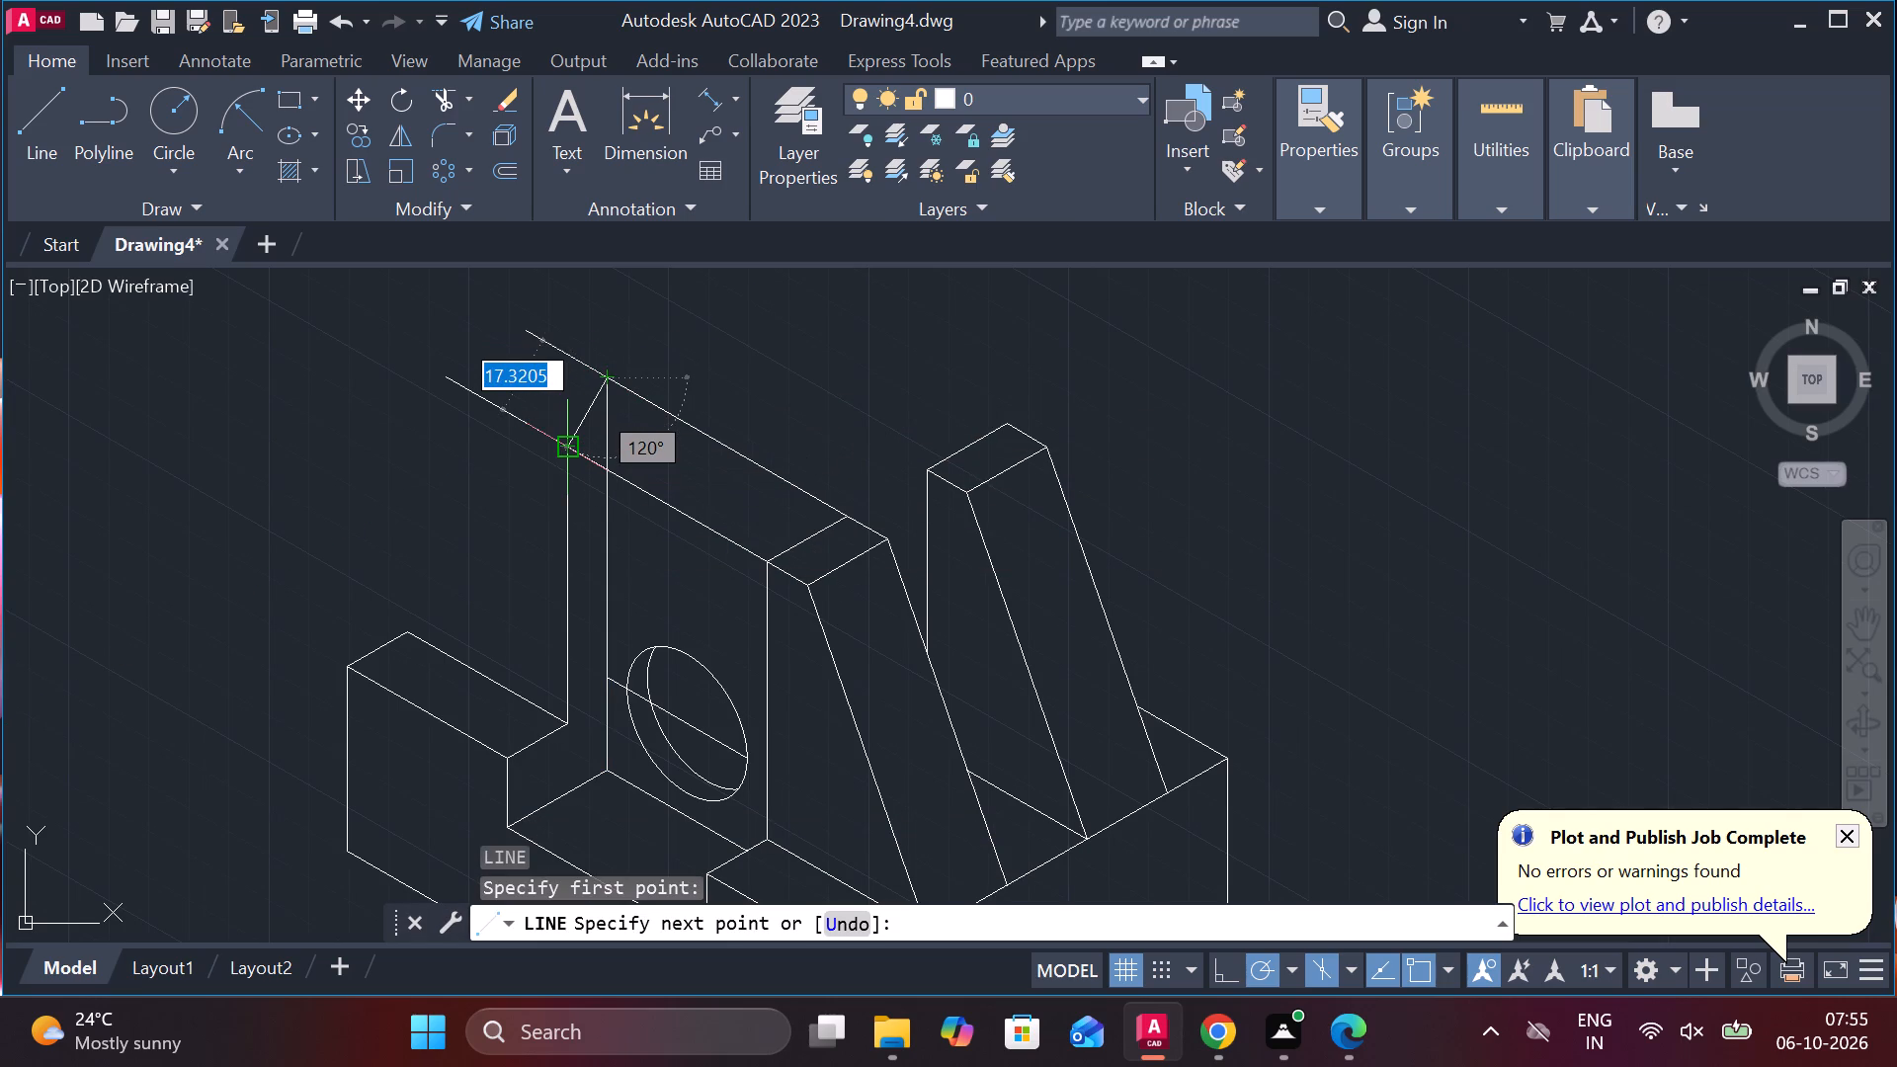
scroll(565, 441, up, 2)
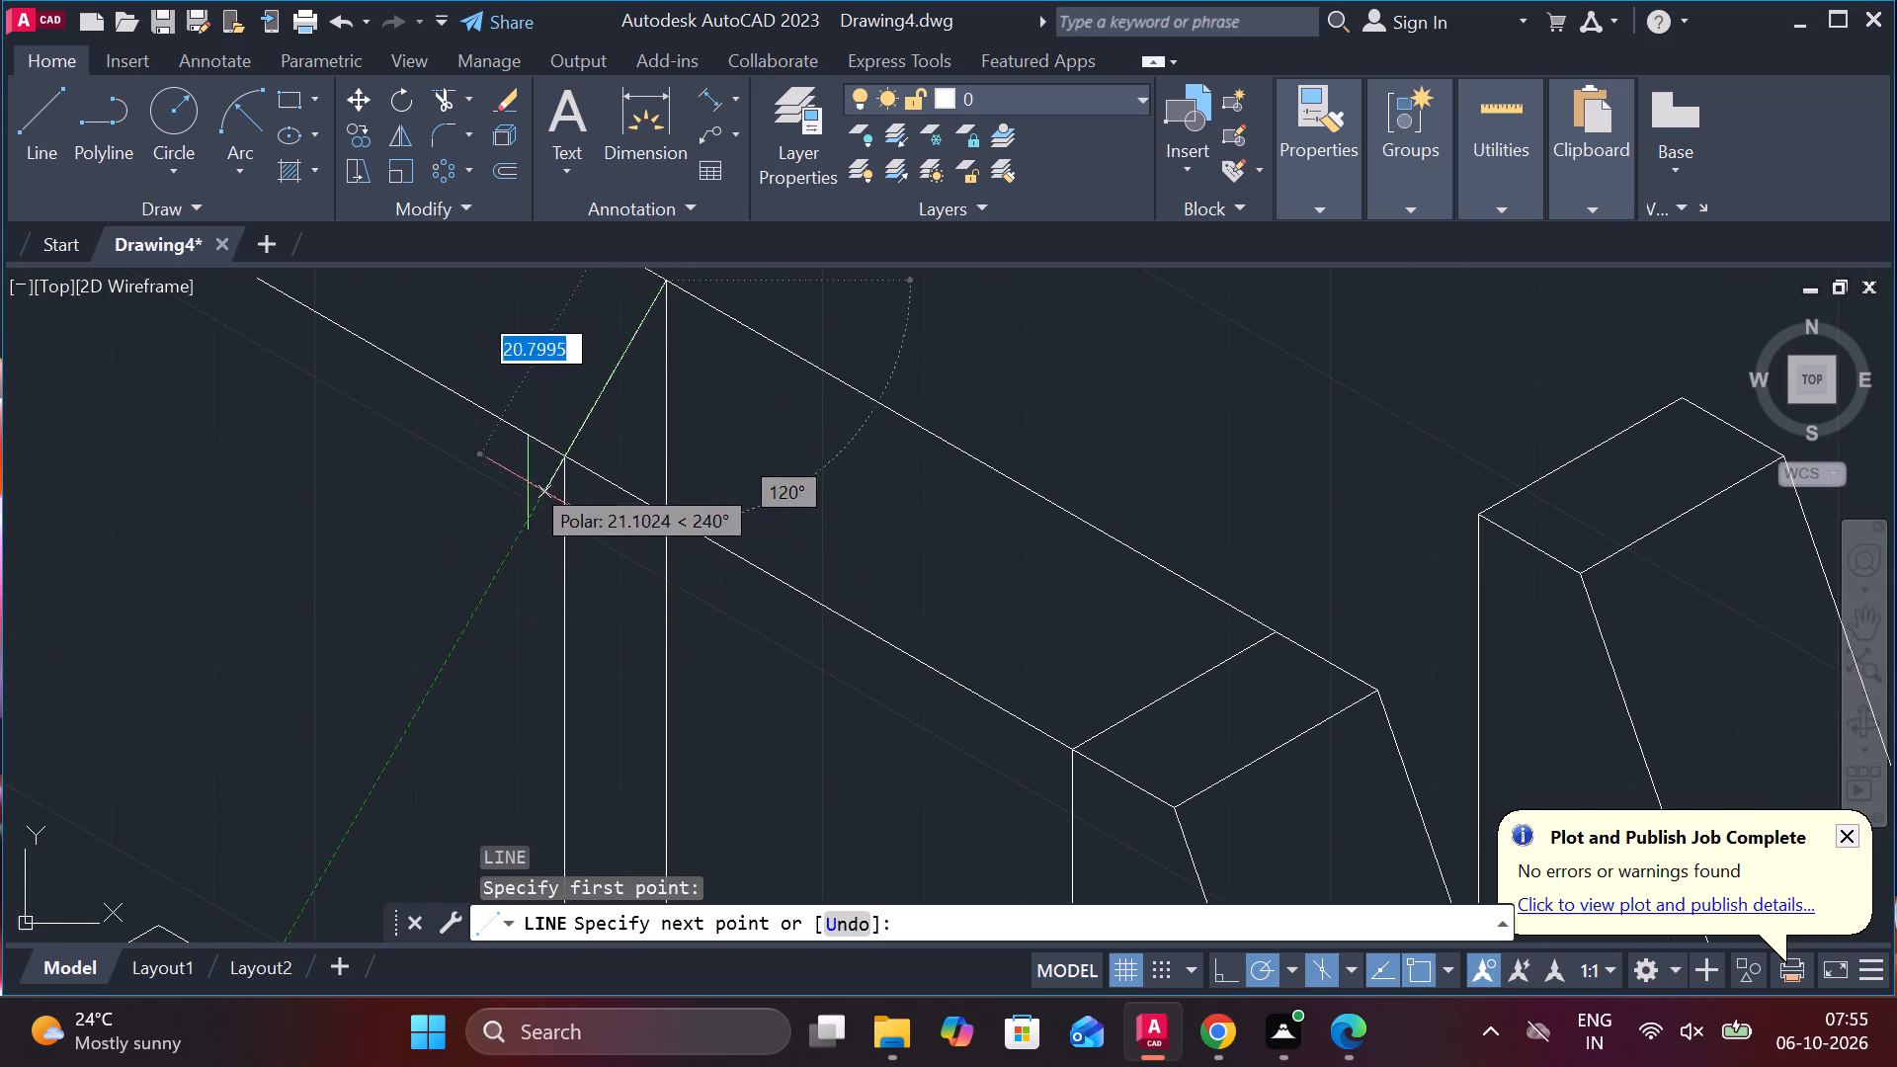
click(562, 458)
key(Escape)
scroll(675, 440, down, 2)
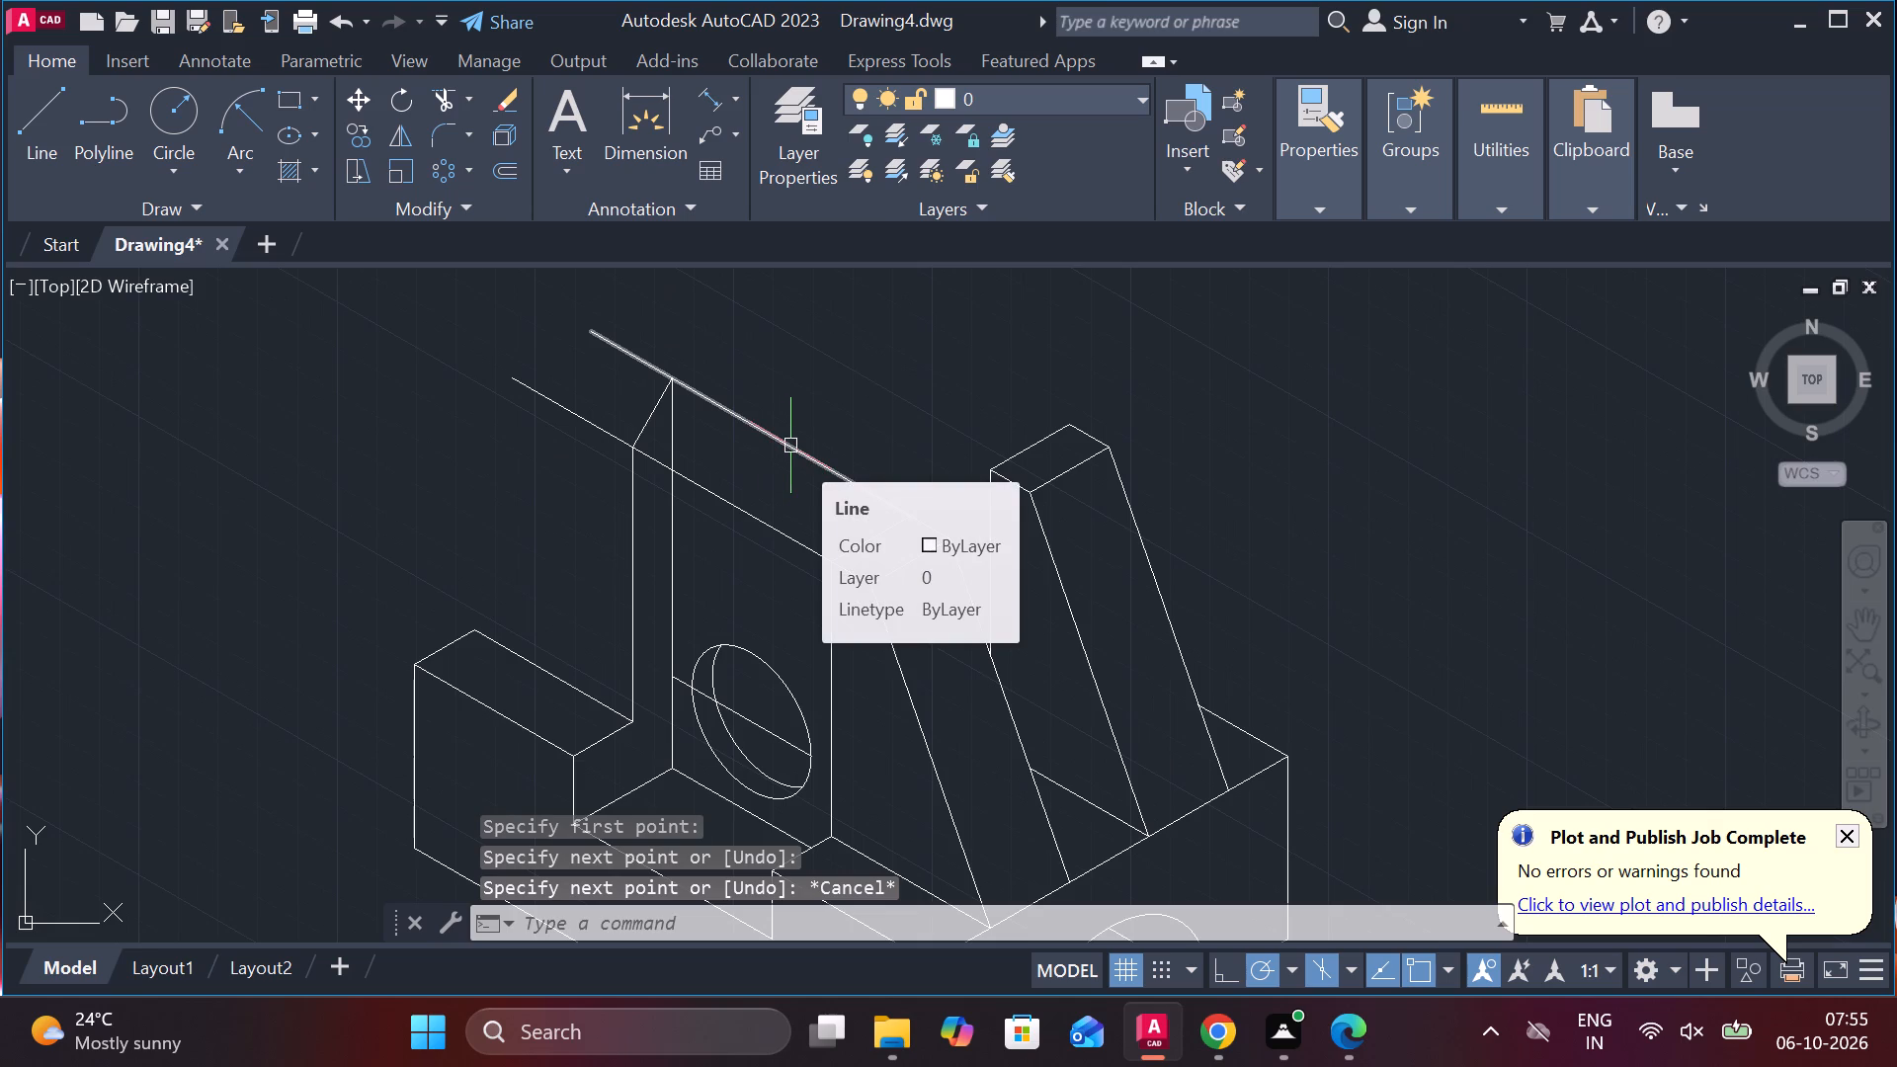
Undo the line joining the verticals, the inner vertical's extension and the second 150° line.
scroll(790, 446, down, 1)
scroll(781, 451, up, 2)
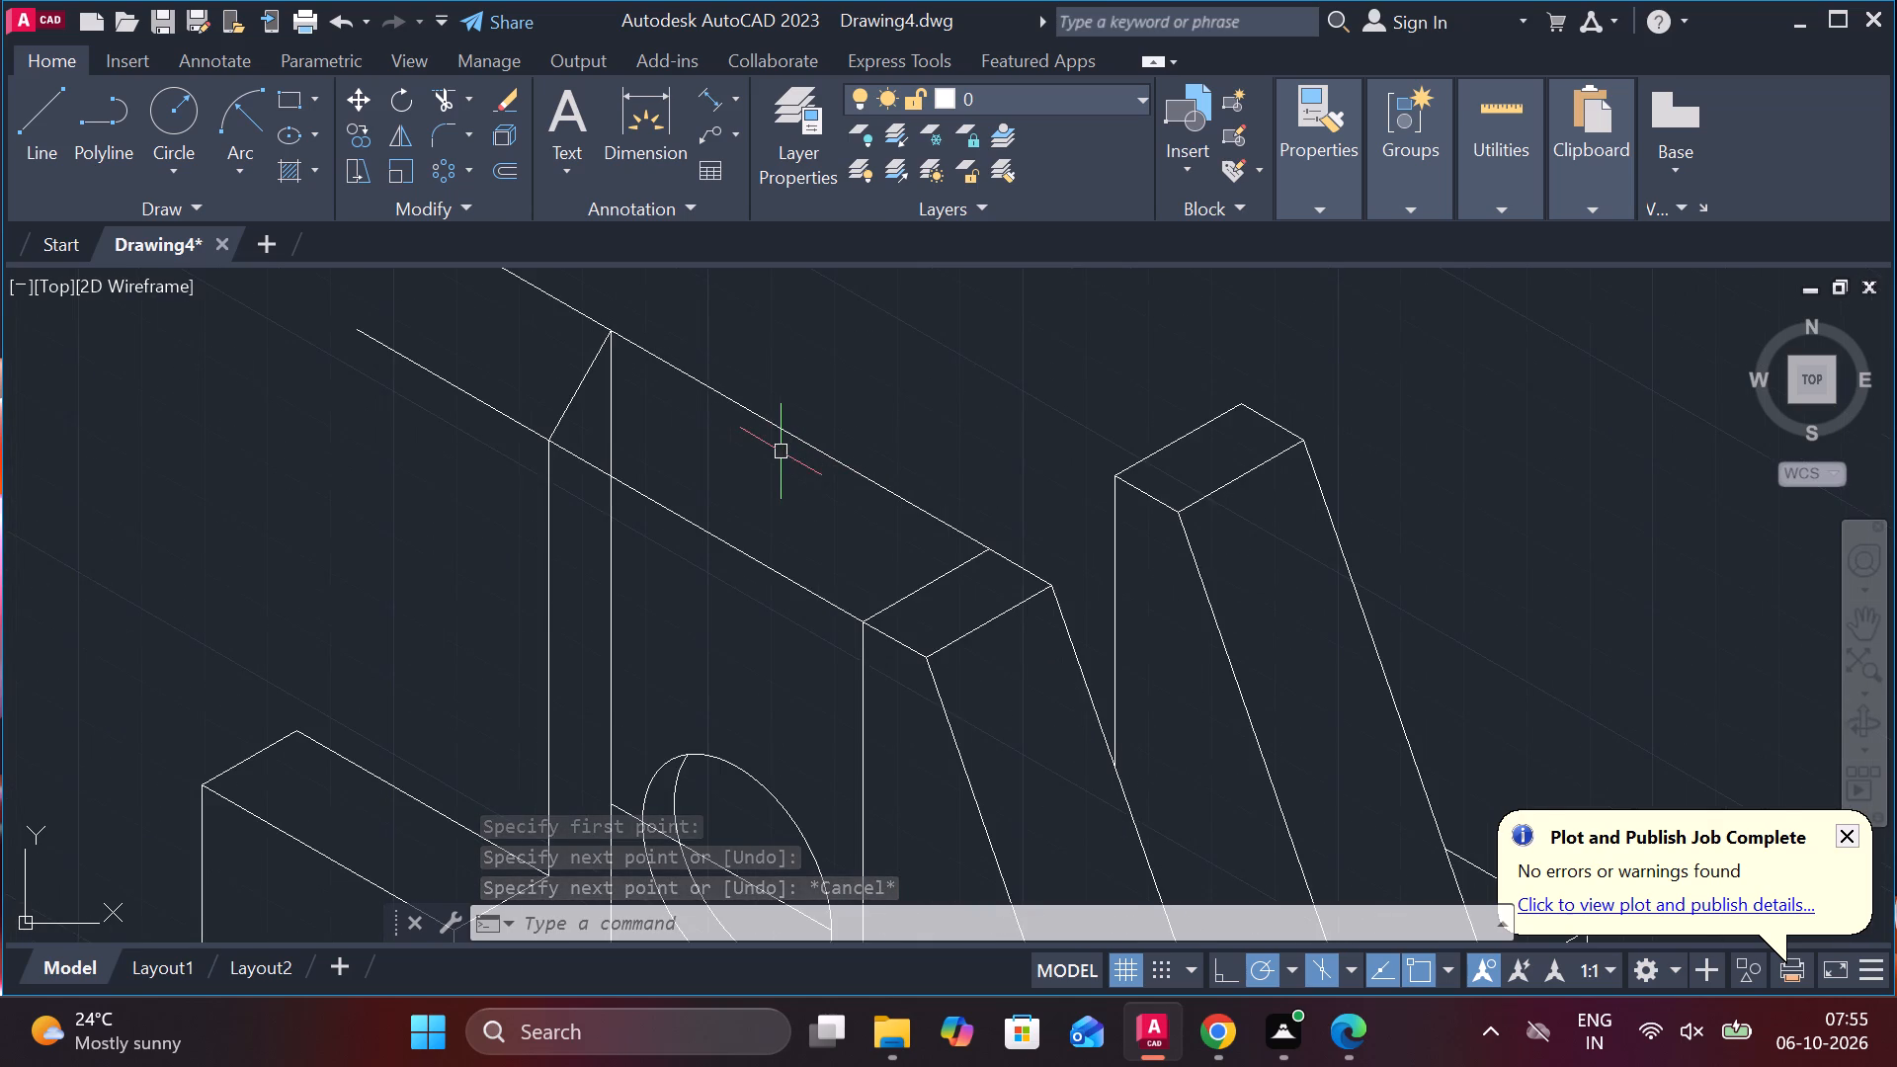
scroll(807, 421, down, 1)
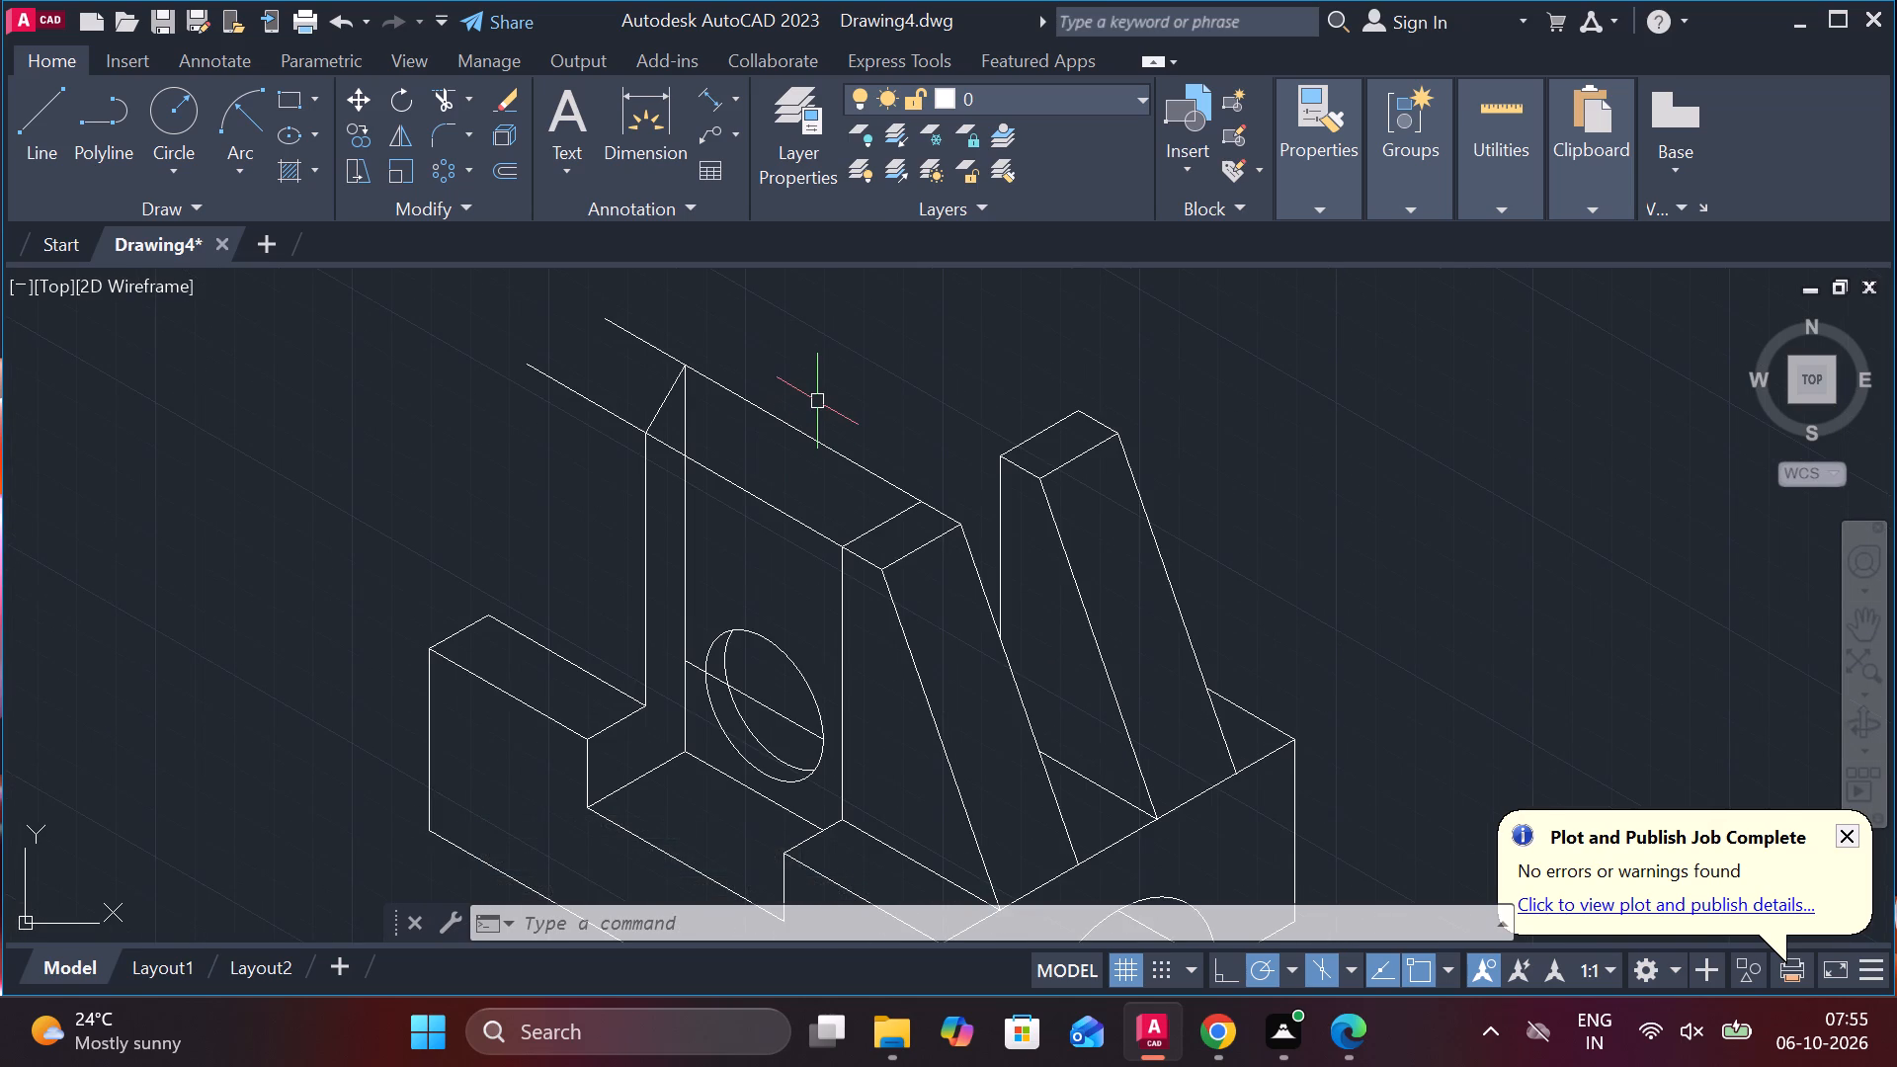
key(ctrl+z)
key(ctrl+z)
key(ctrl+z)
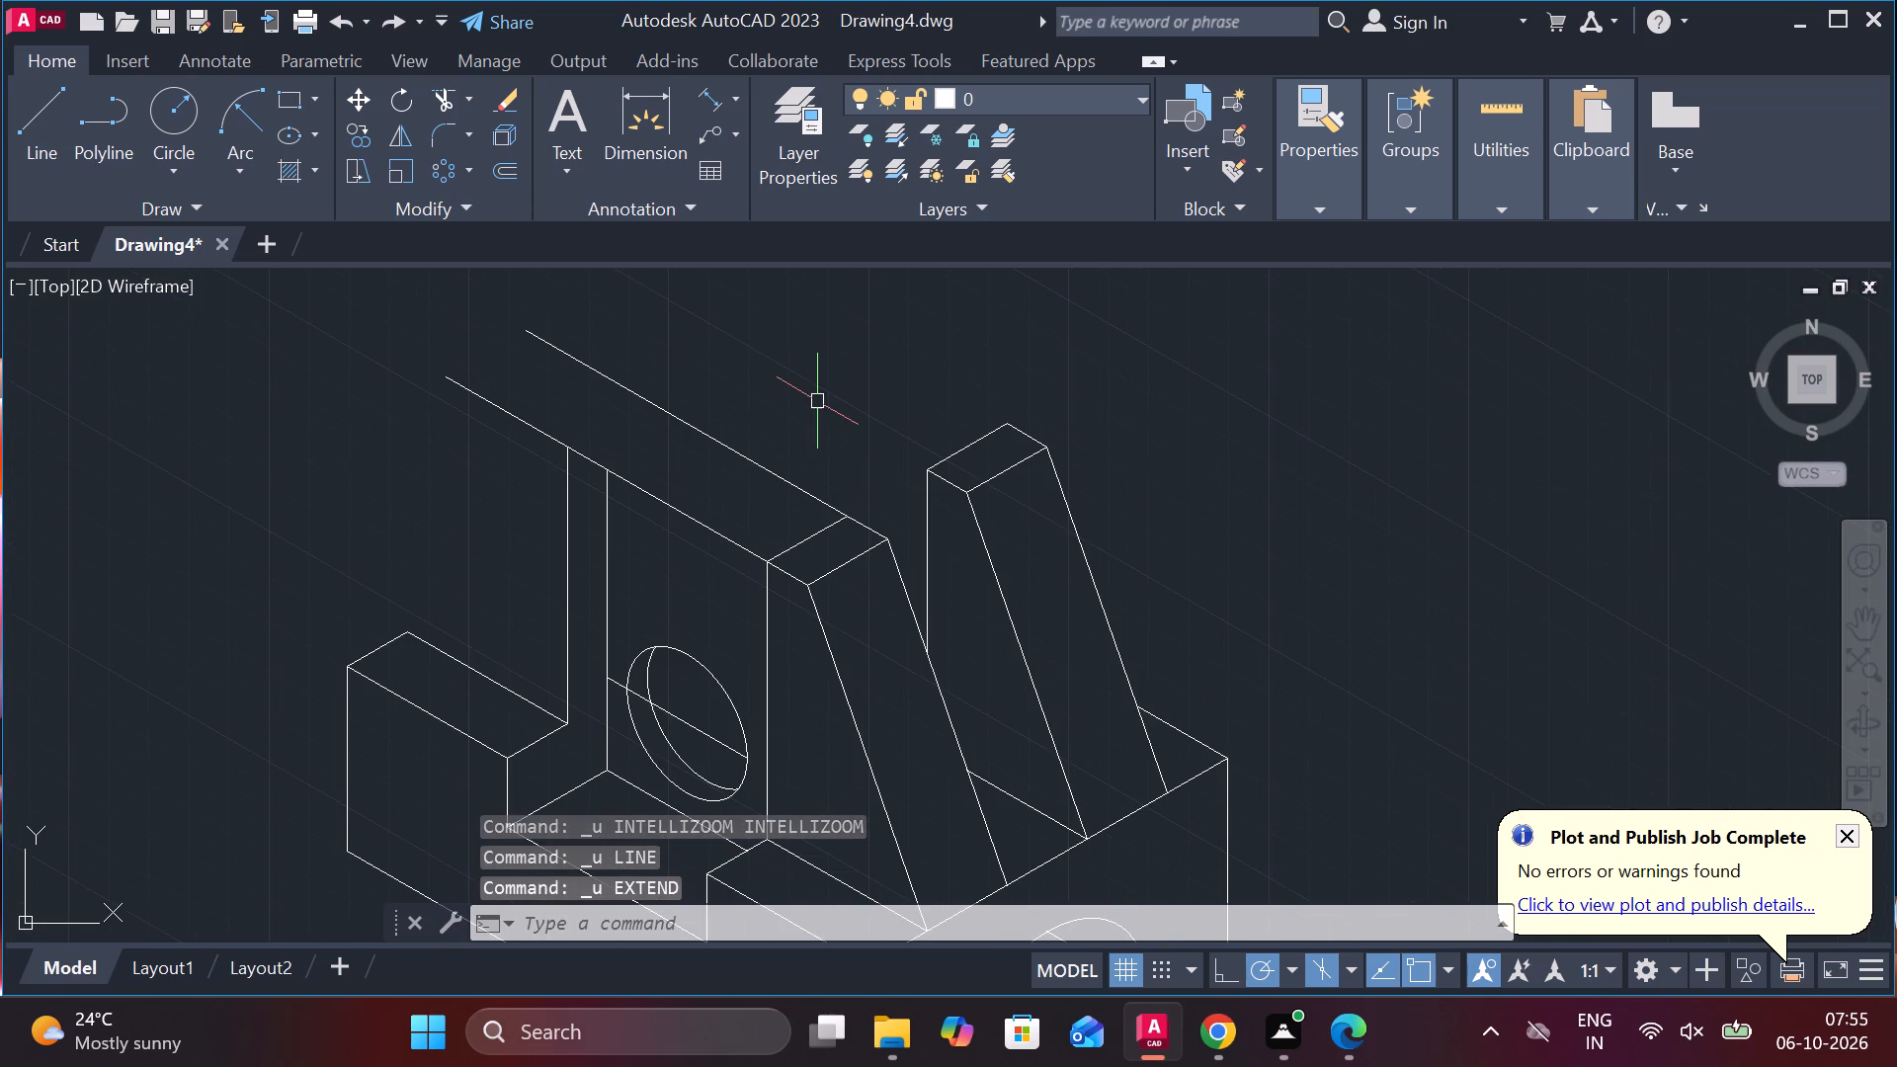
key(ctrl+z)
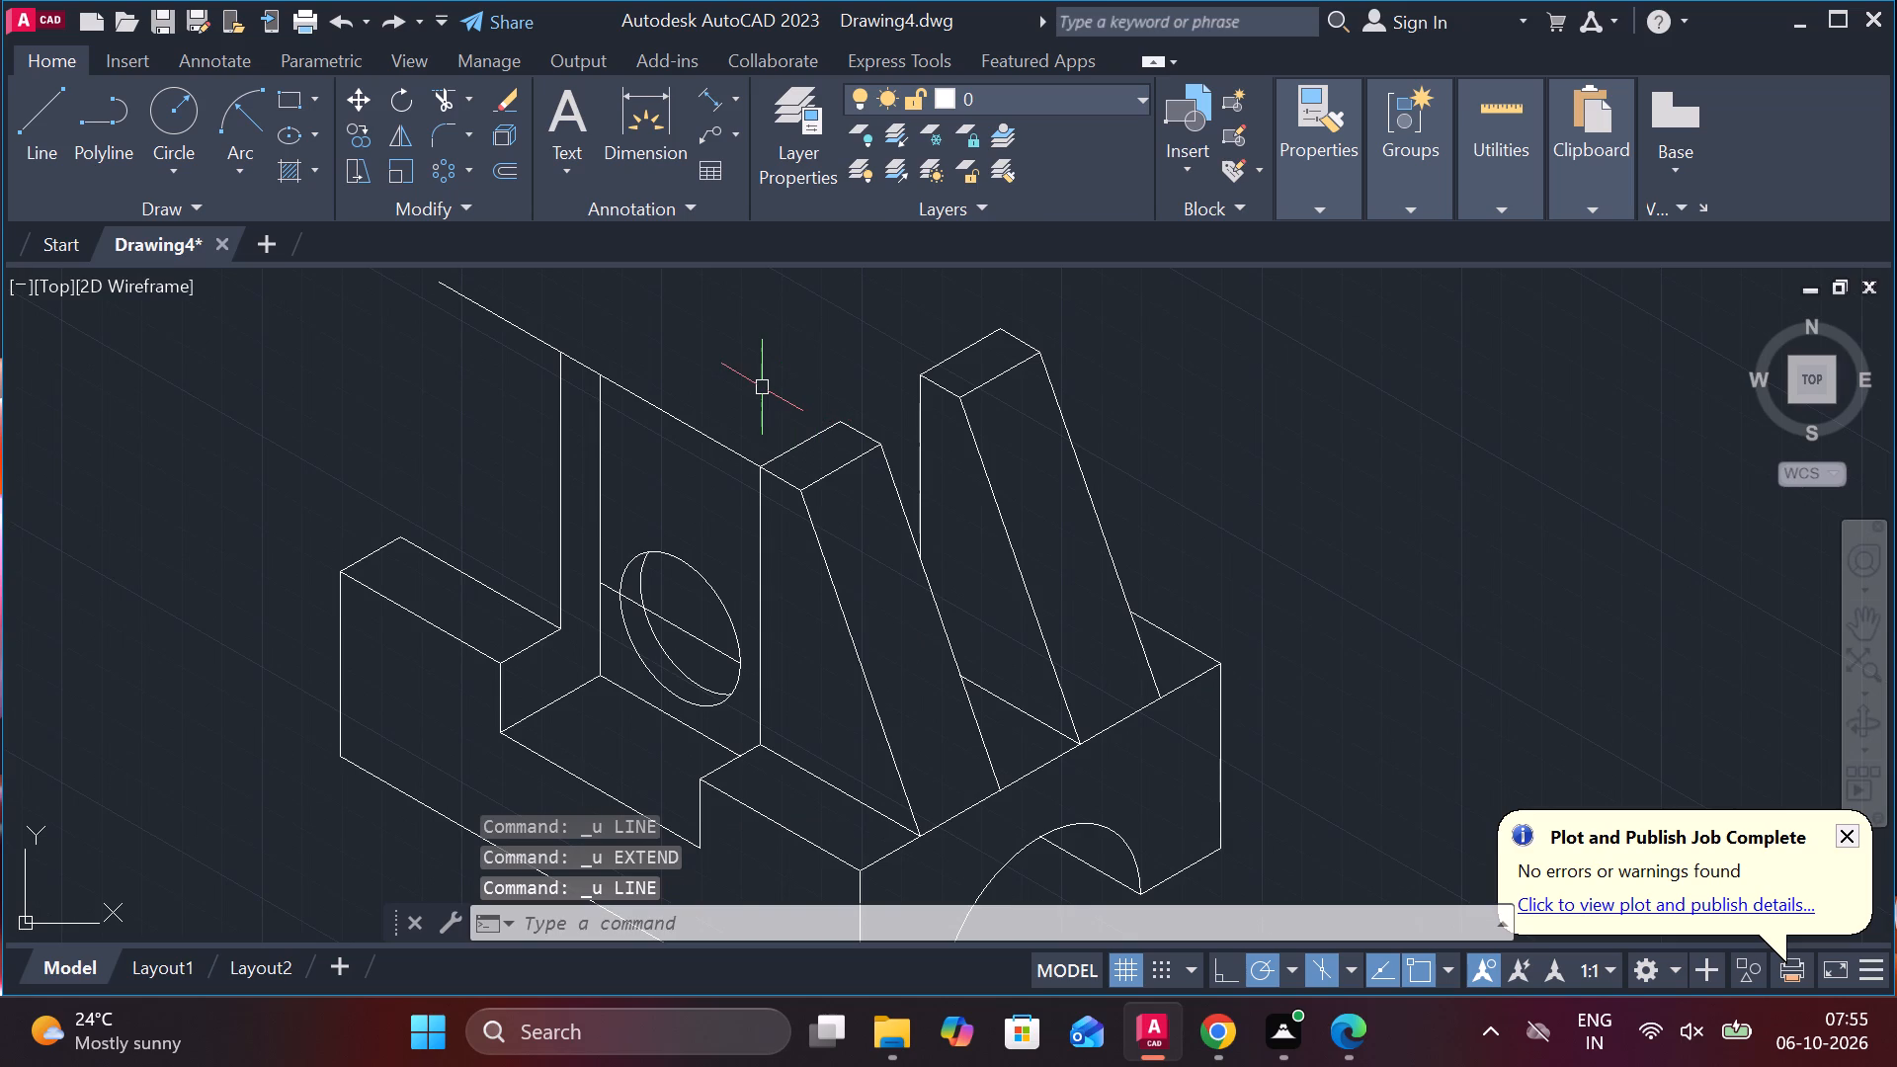
Undo the extension of the upright's two verticals and erase the 150° line at the first rib's outer top corner.
key(ctrl+z)
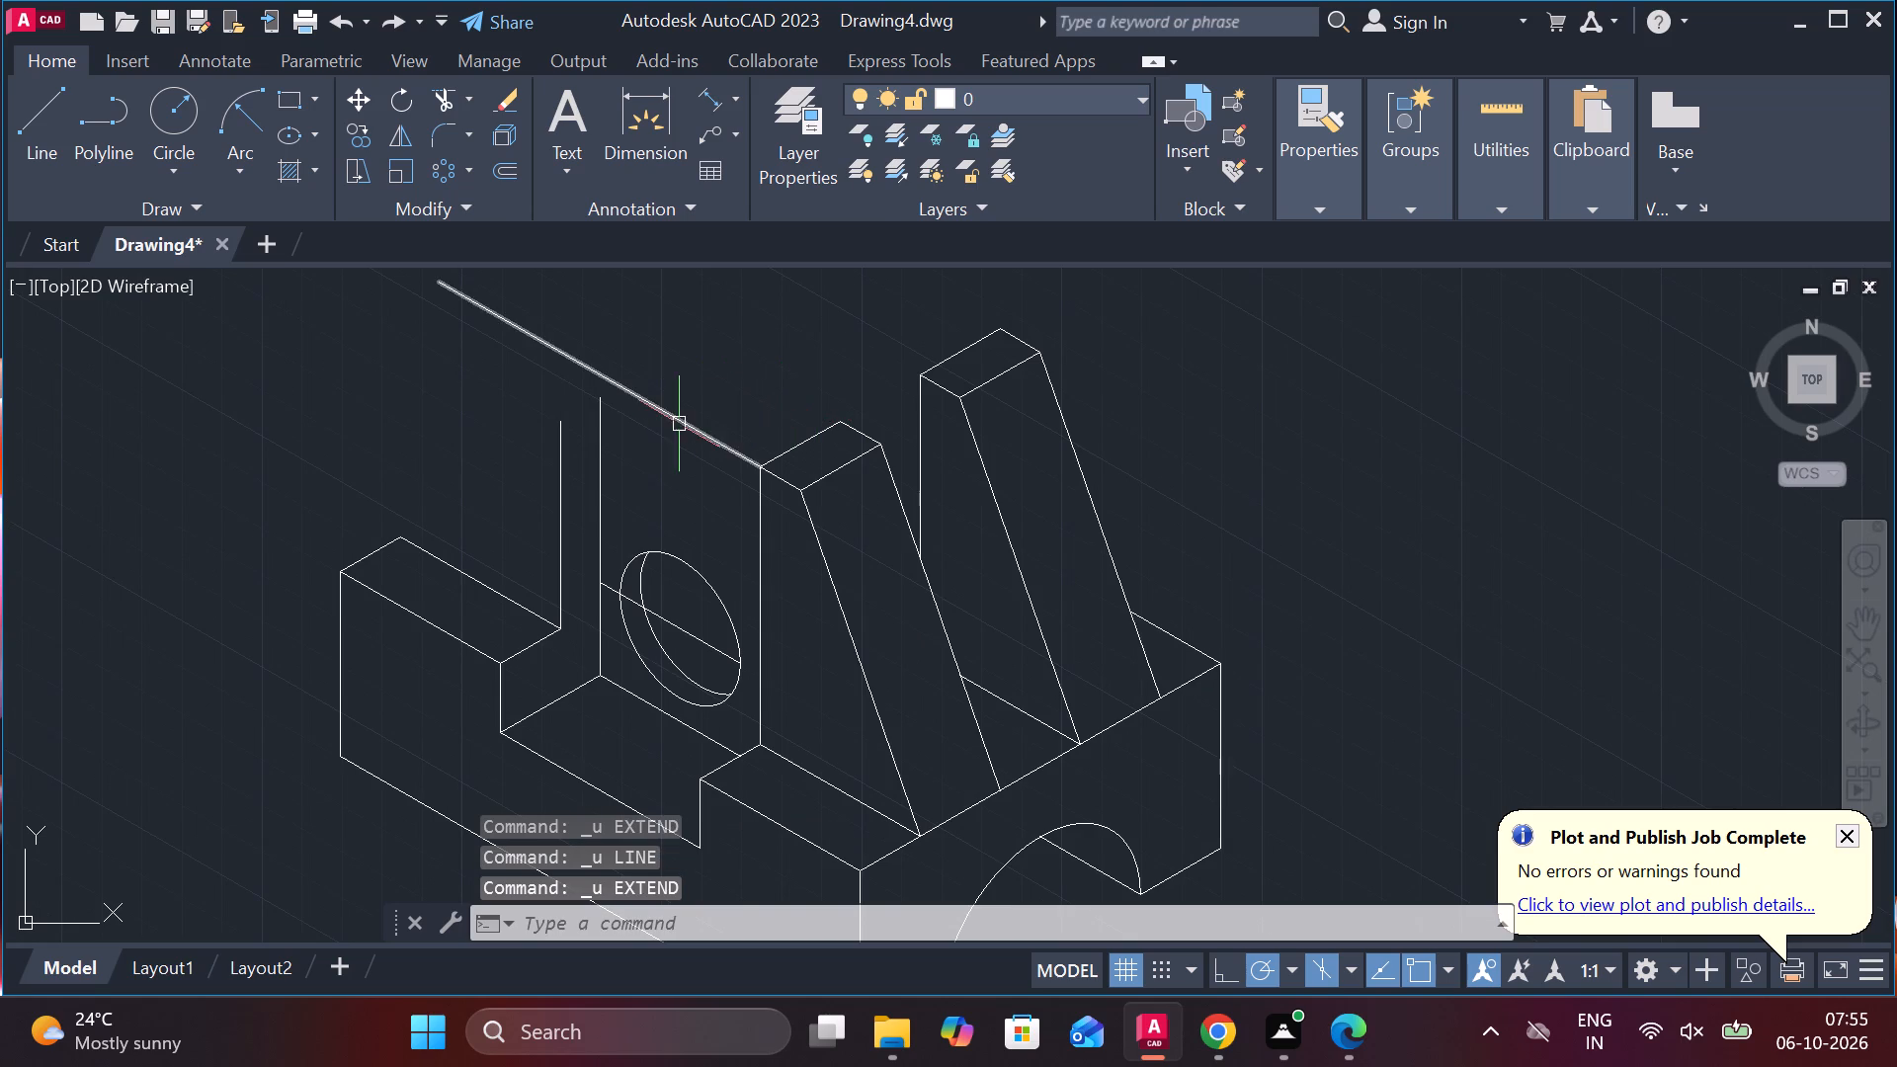
click(679, 424)
key(e)
key(Return)
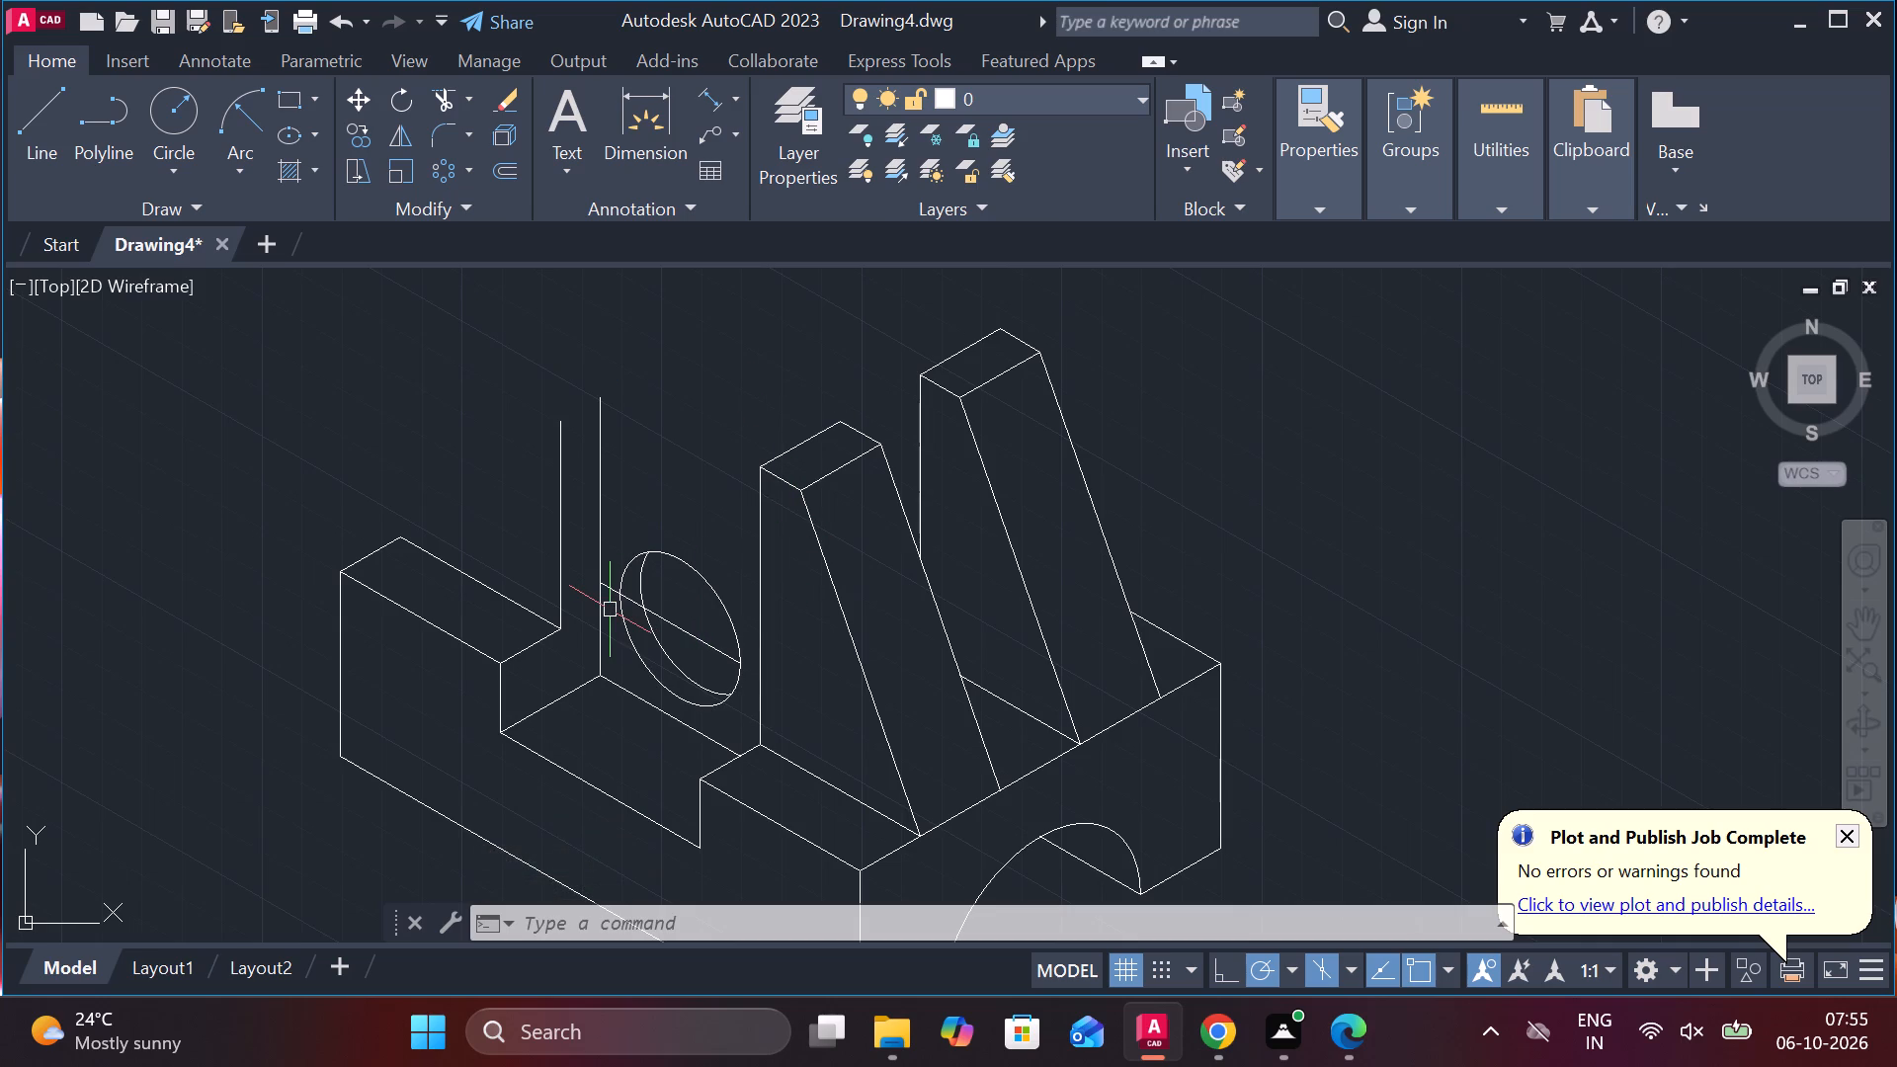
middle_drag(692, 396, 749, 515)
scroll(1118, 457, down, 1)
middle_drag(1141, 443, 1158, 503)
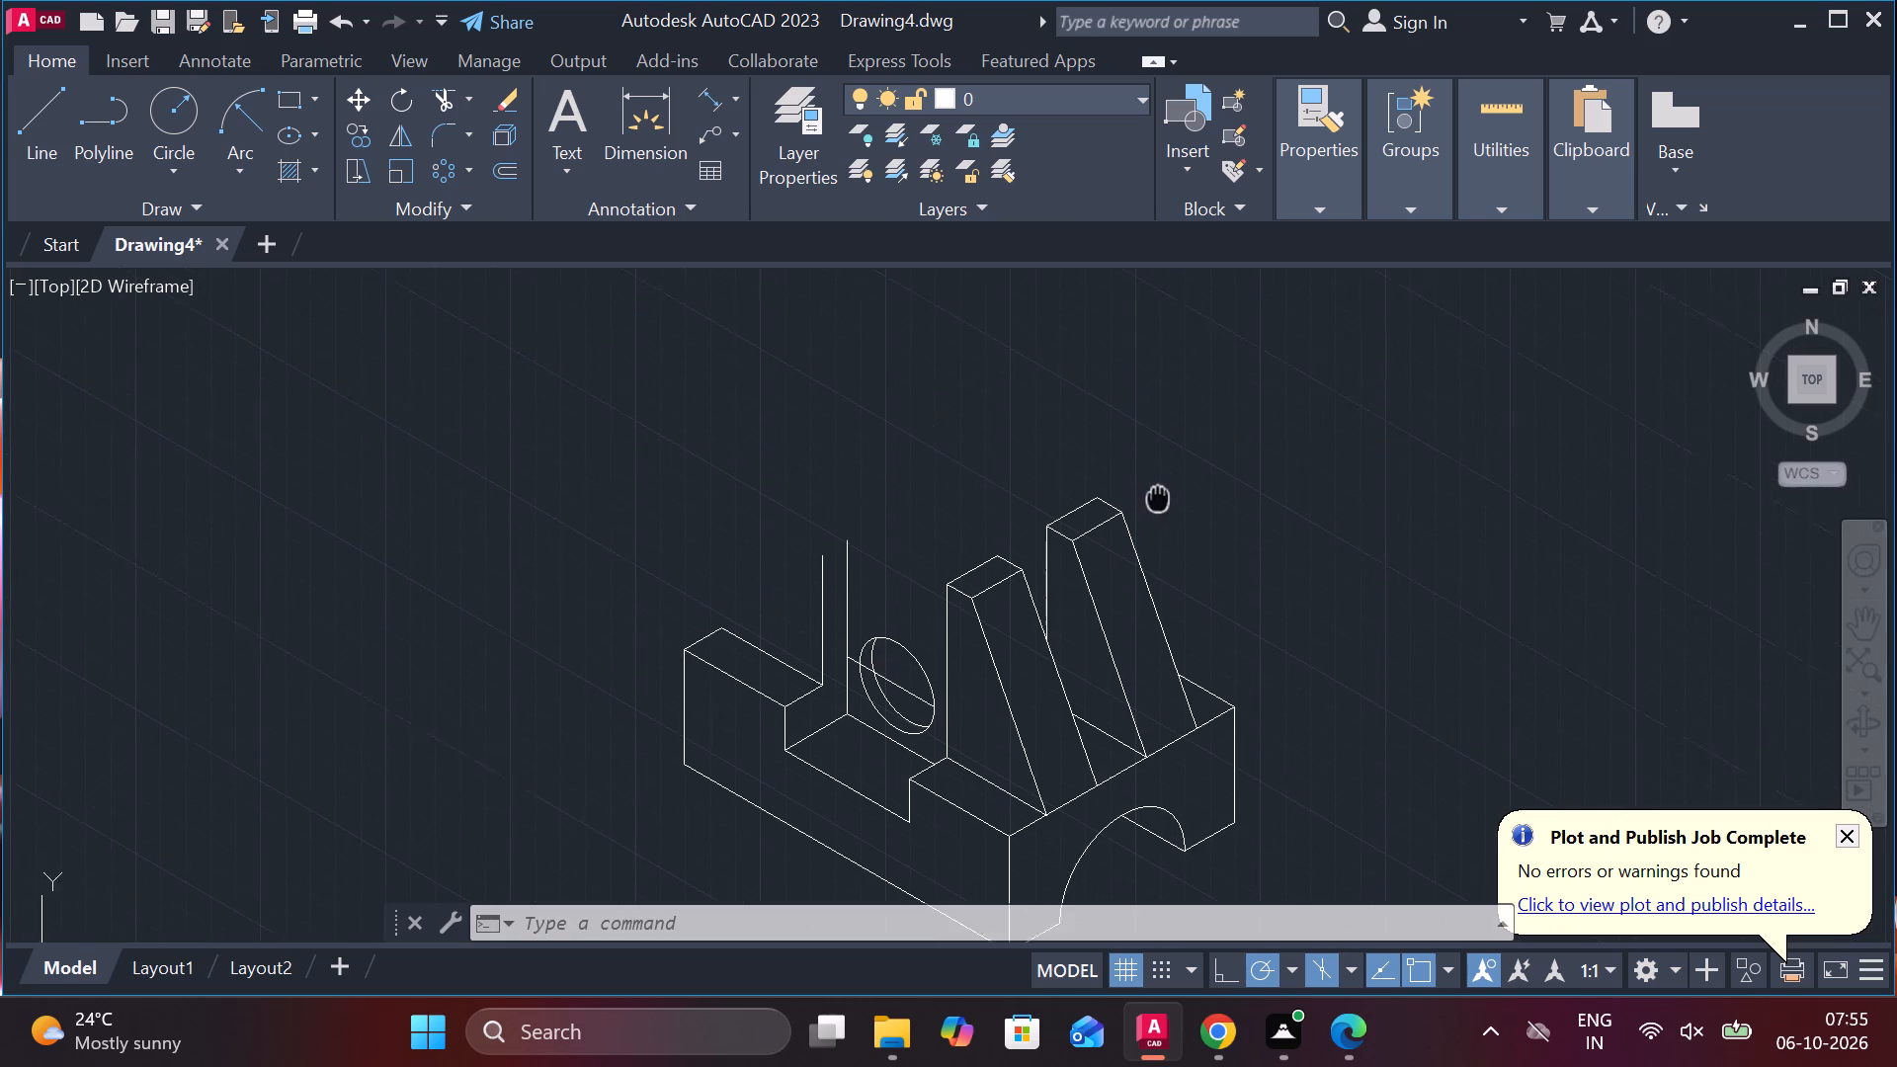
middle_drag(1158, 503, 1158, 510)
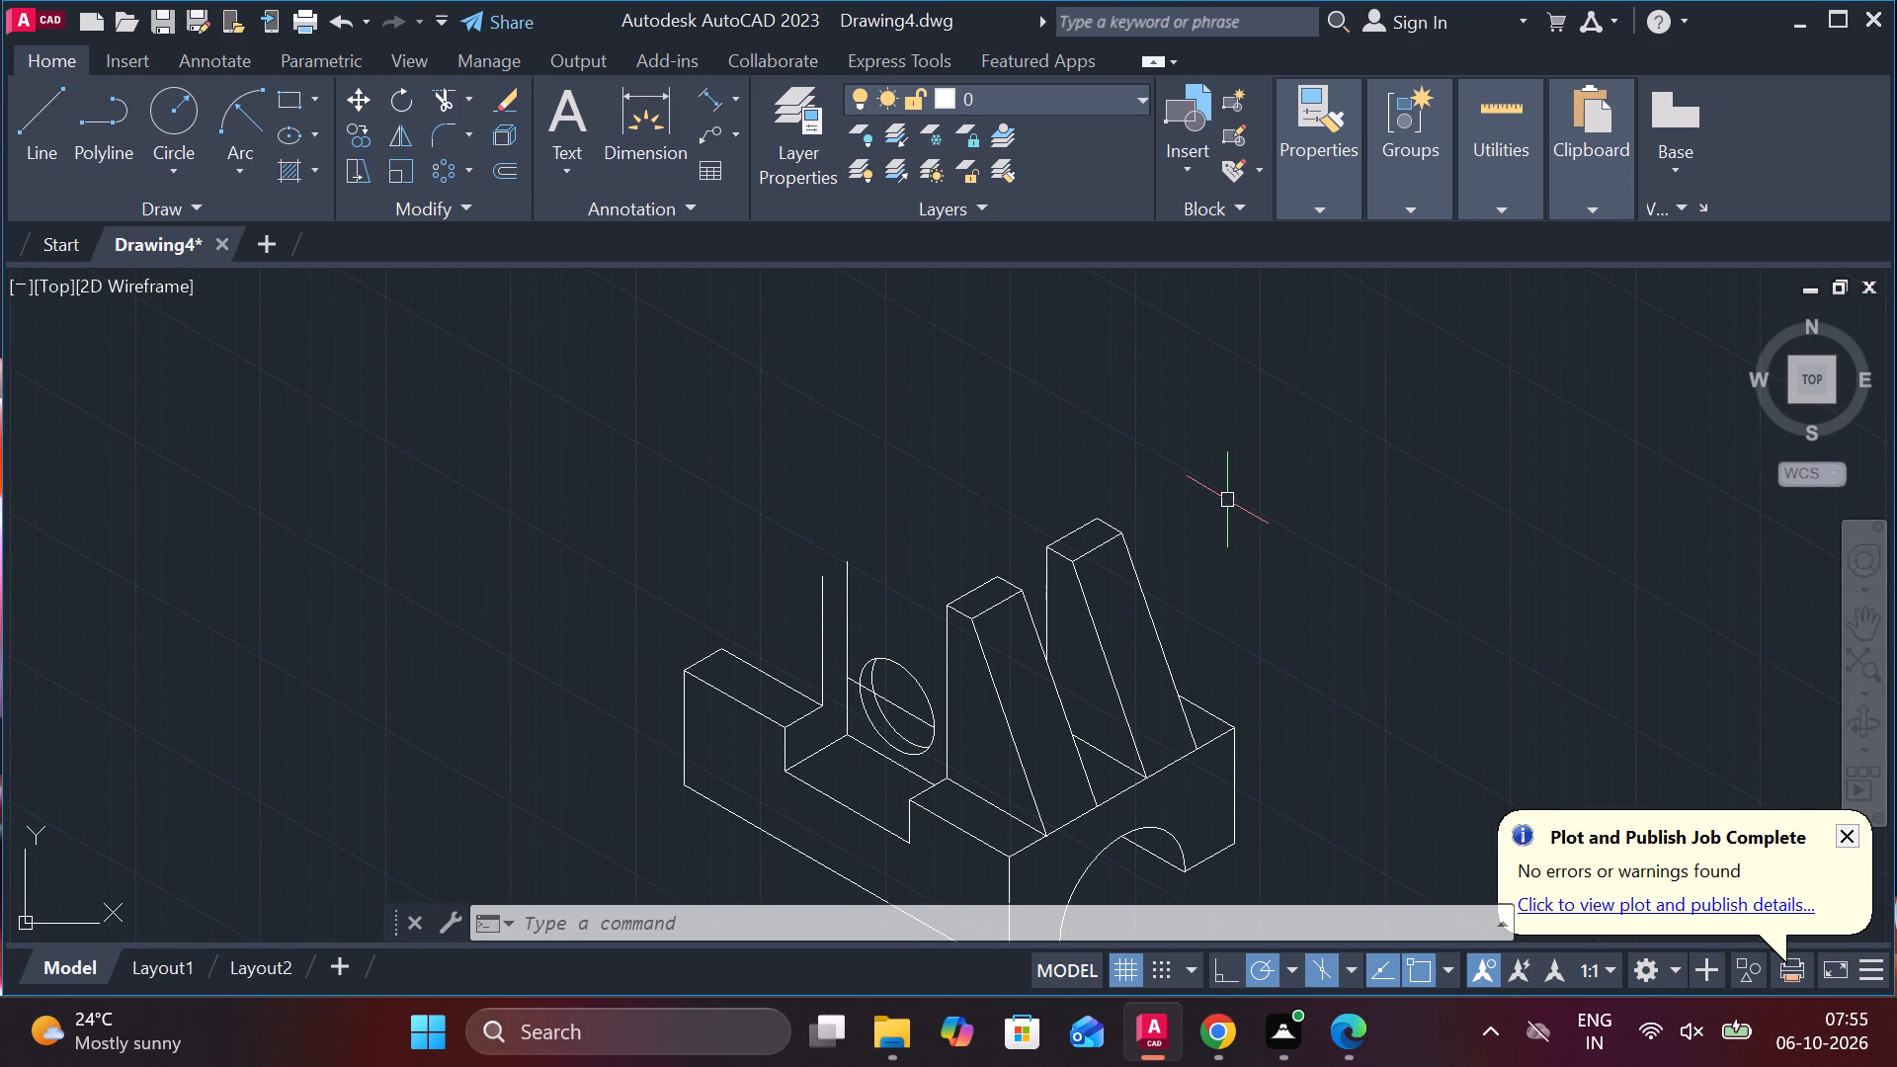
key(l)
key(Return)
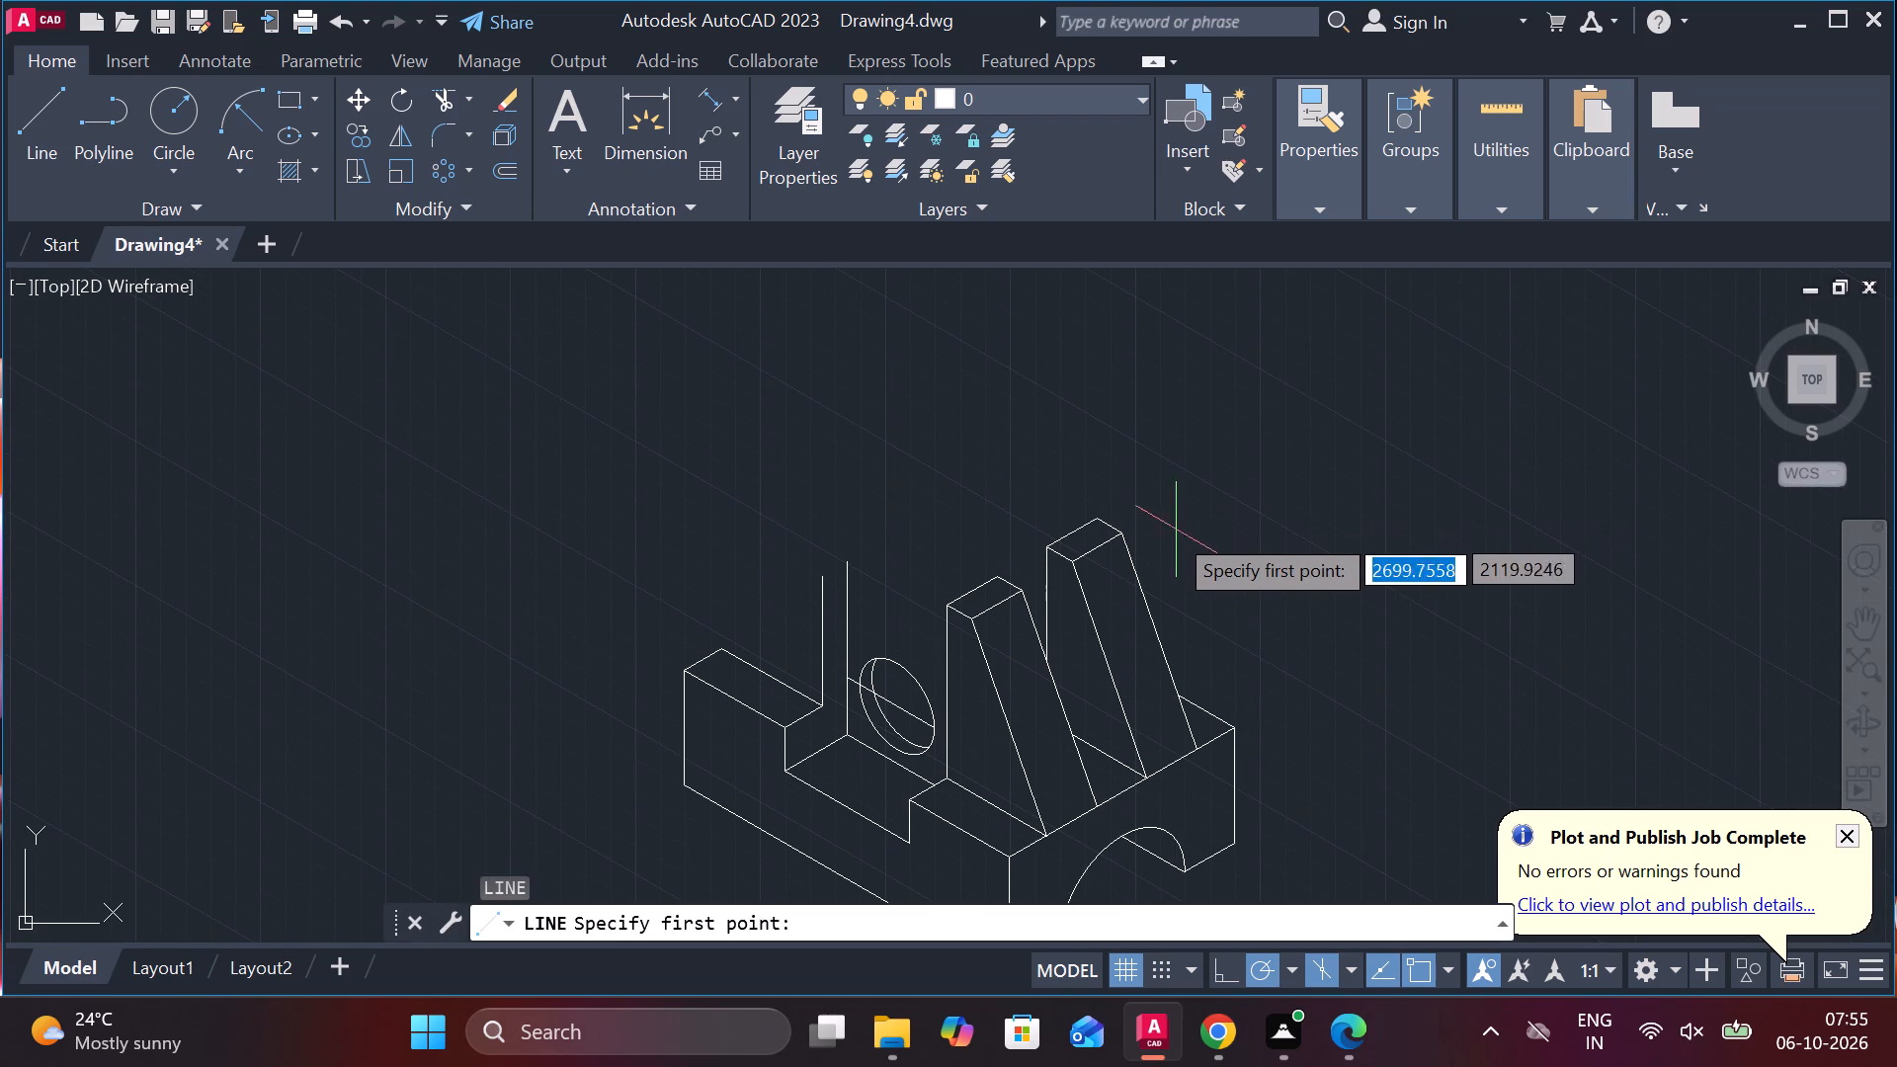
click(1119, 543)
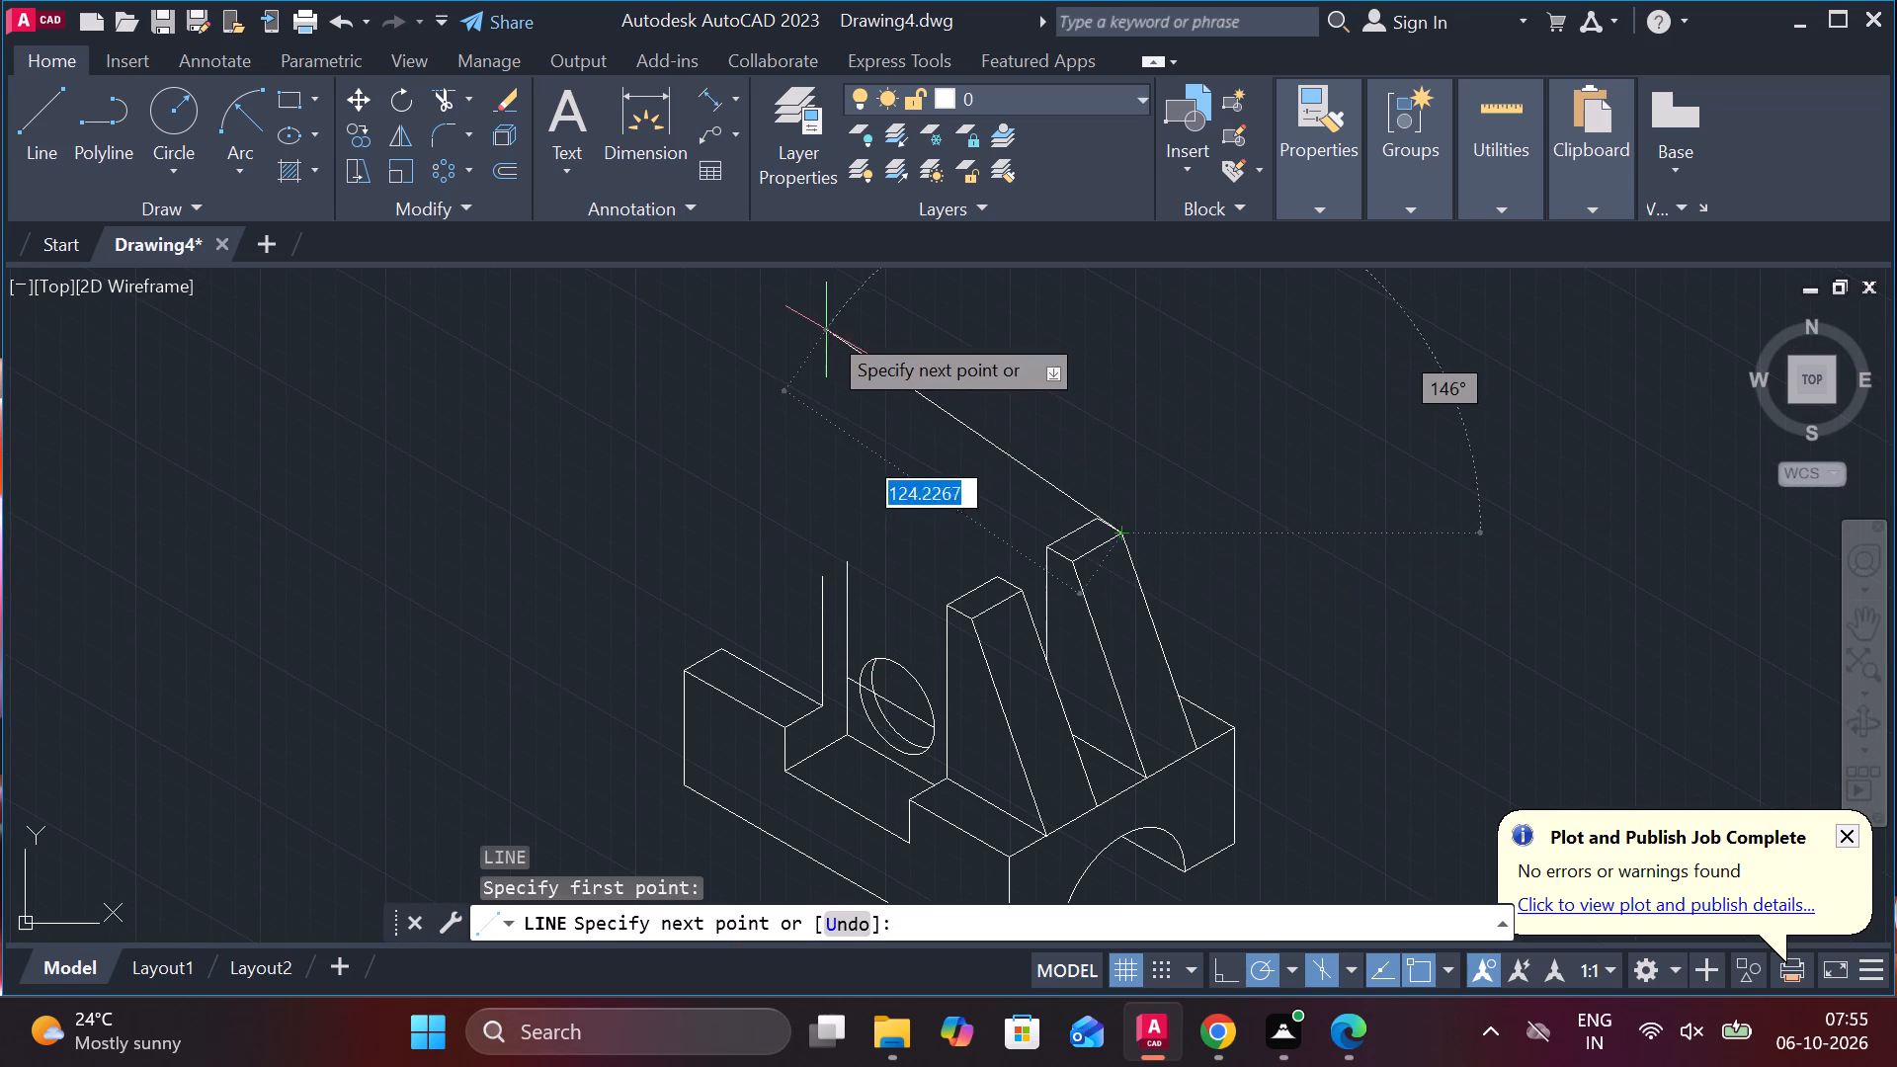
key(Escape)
Draw connected lines from the second rib's rear top corner: 70 units at 150°, 20 at 210°, 10 at 330° and 20 at 30°.
key(space)
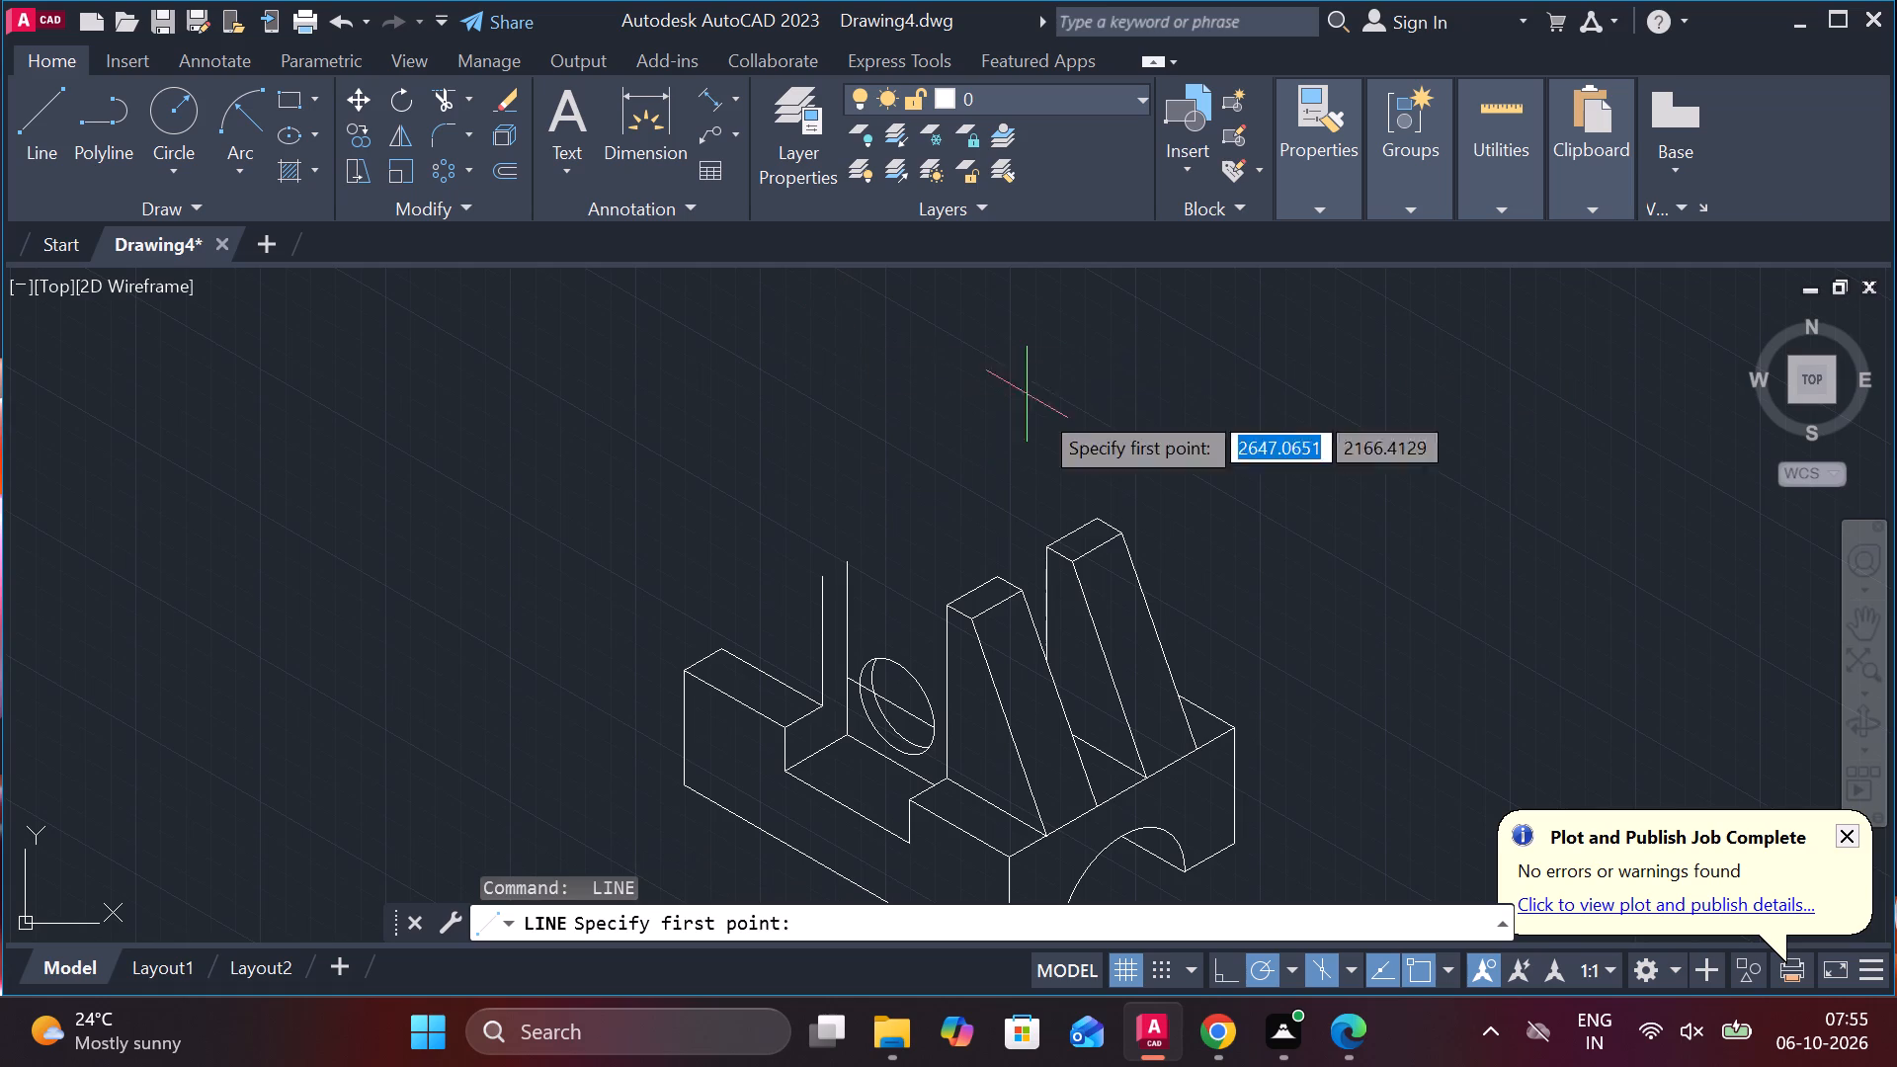
click(1092, 511)
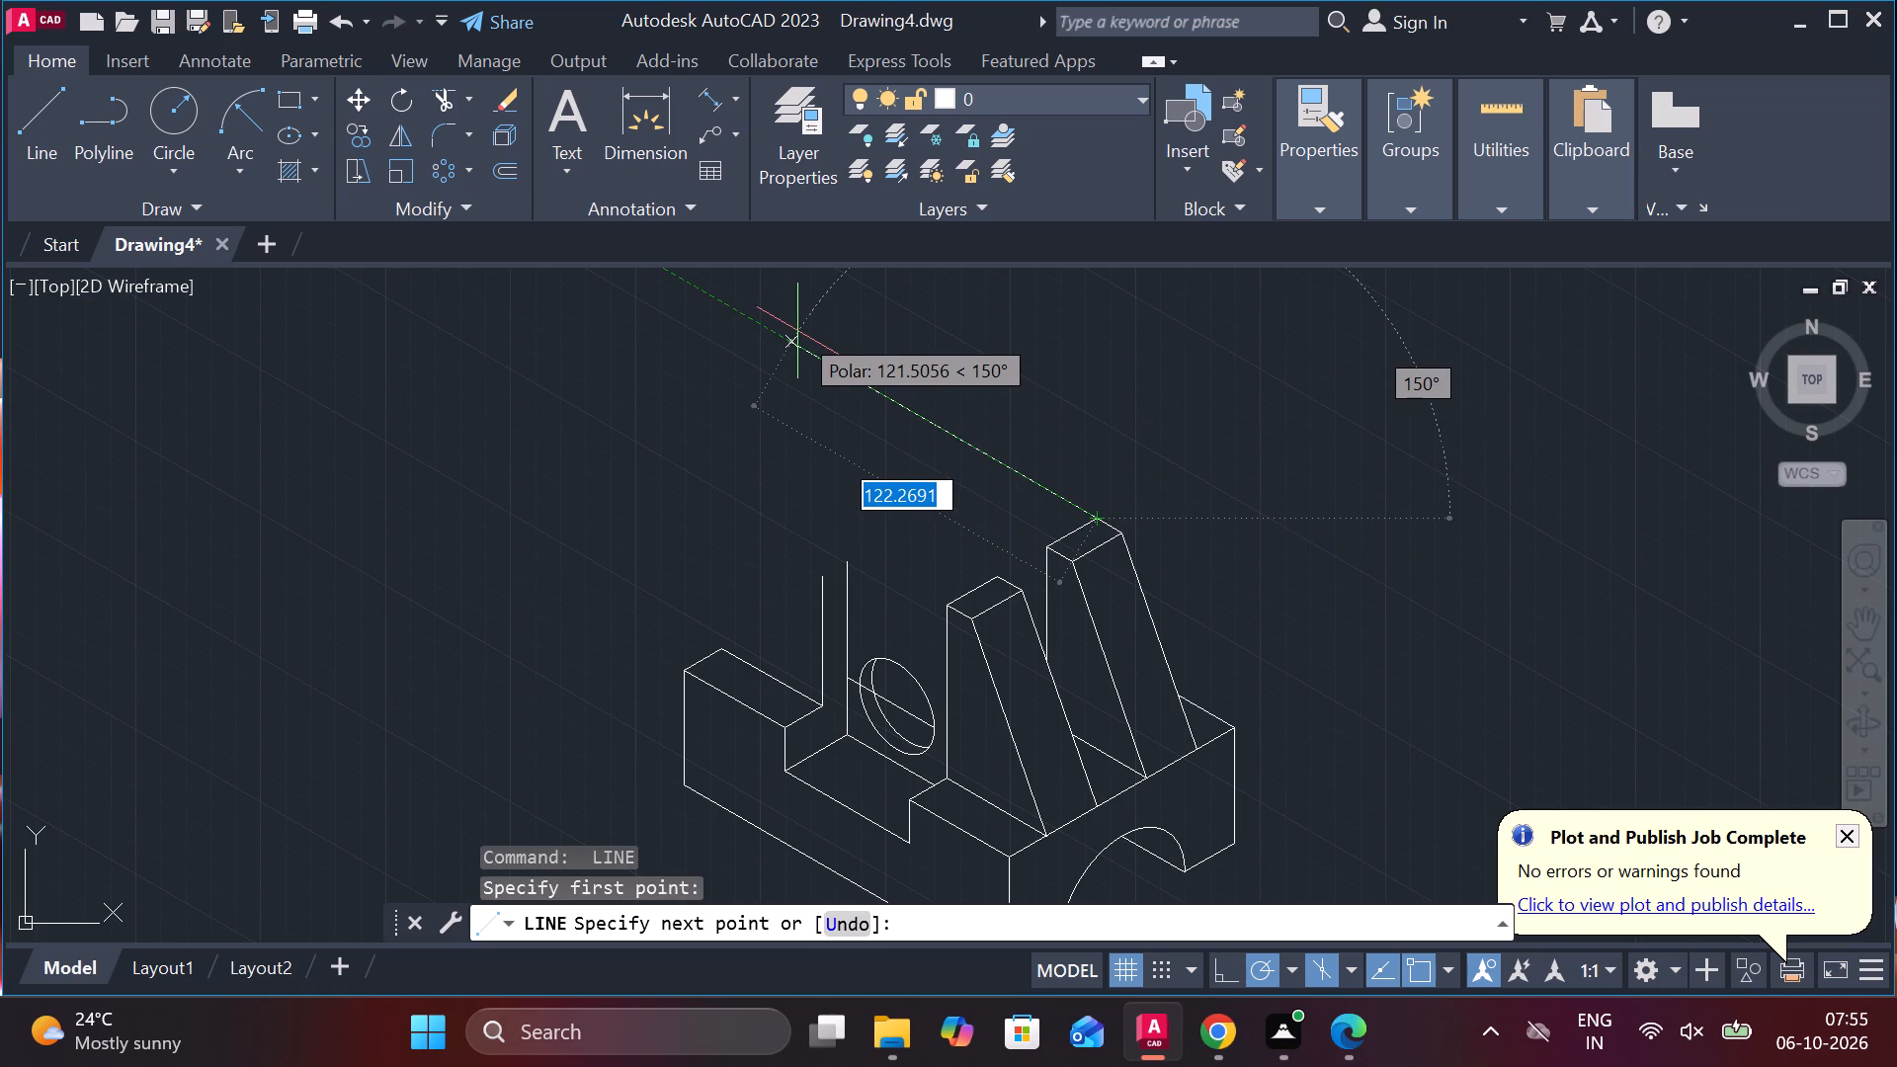
text(70)
key(Return)
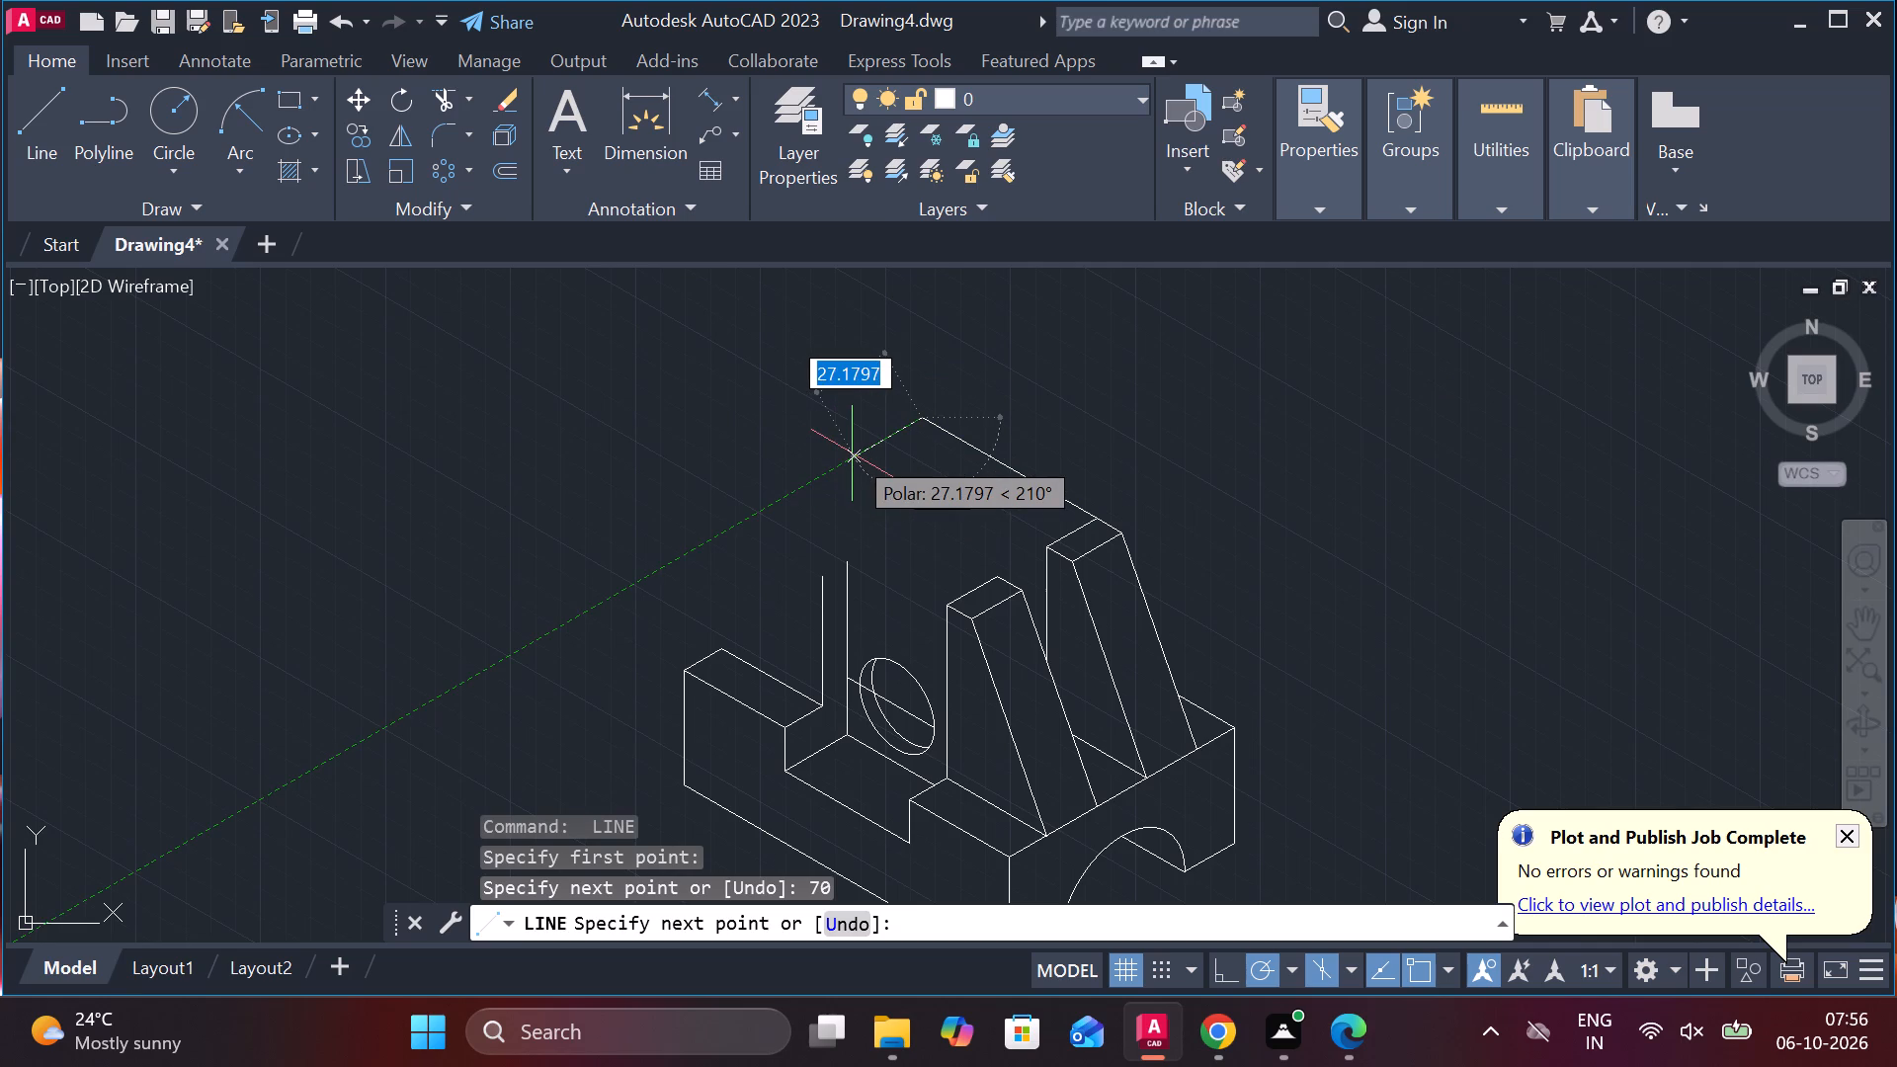
text(20)
key(Return)
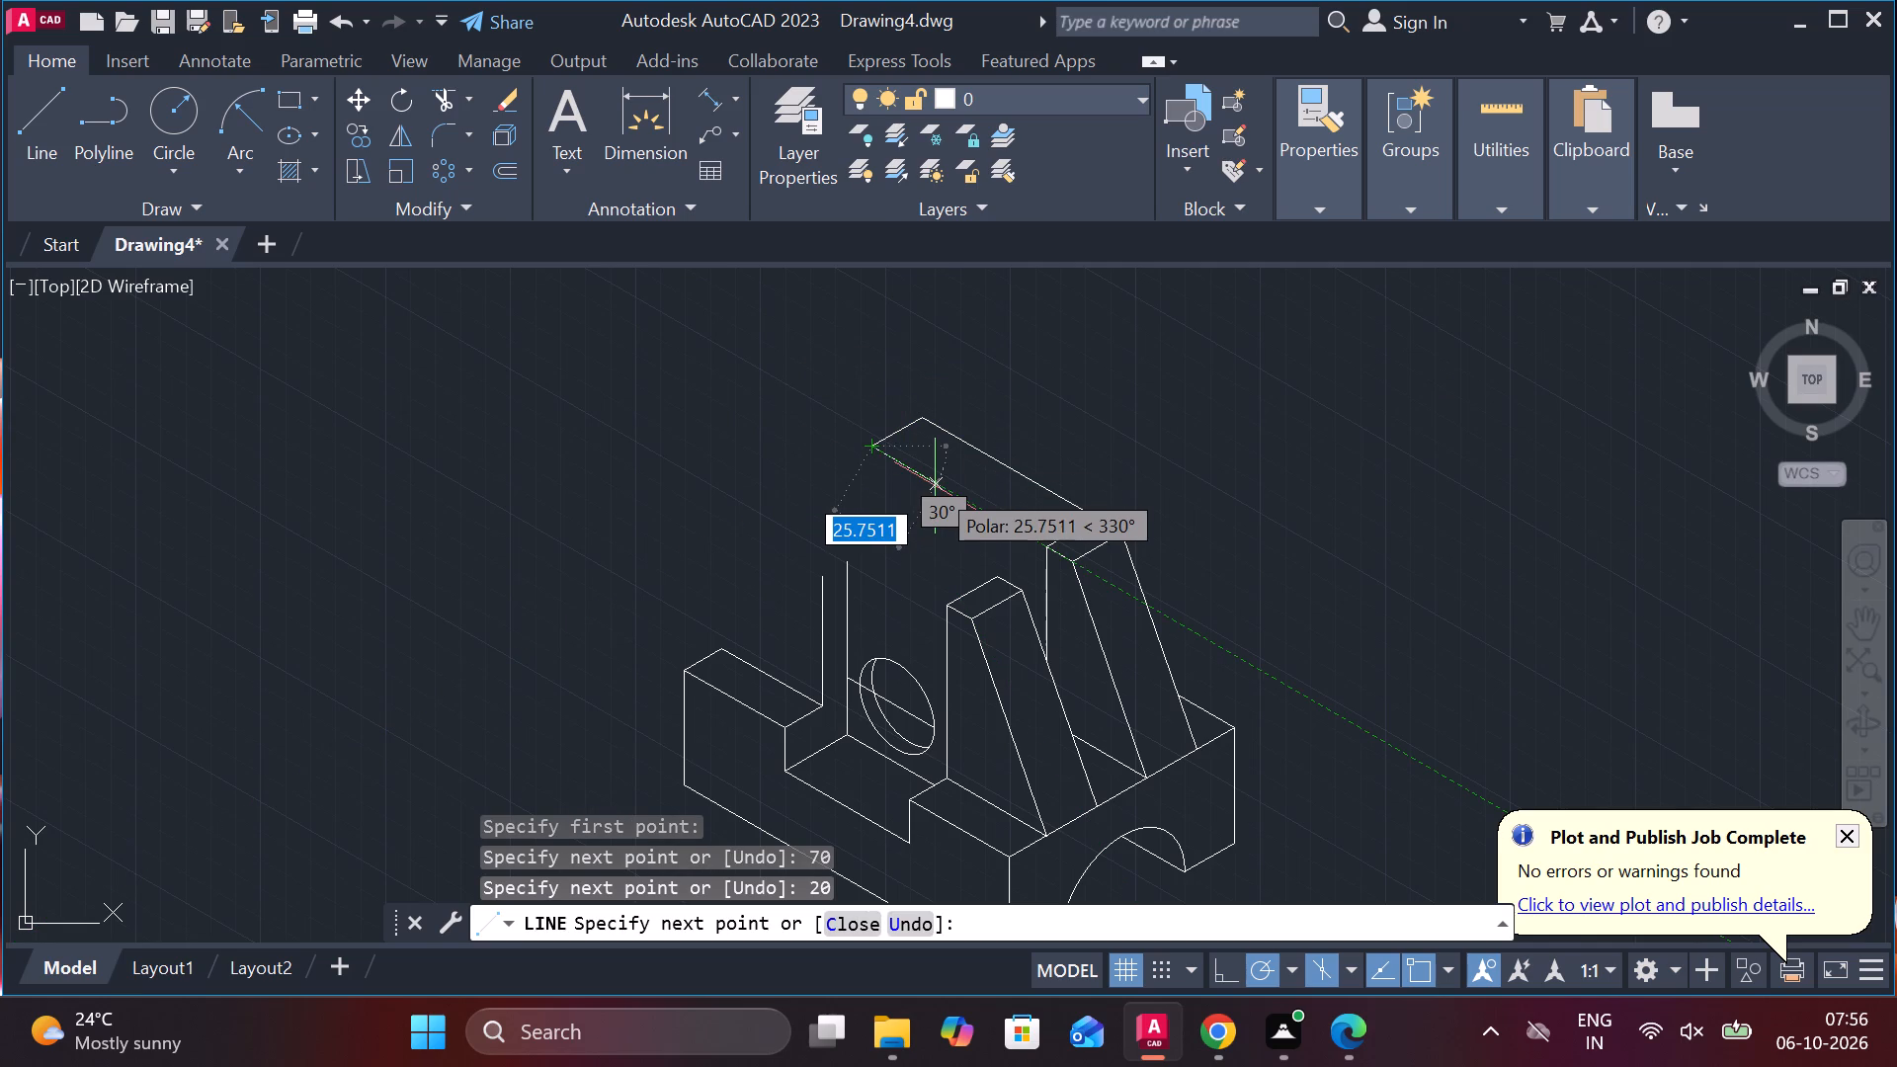
key(1)
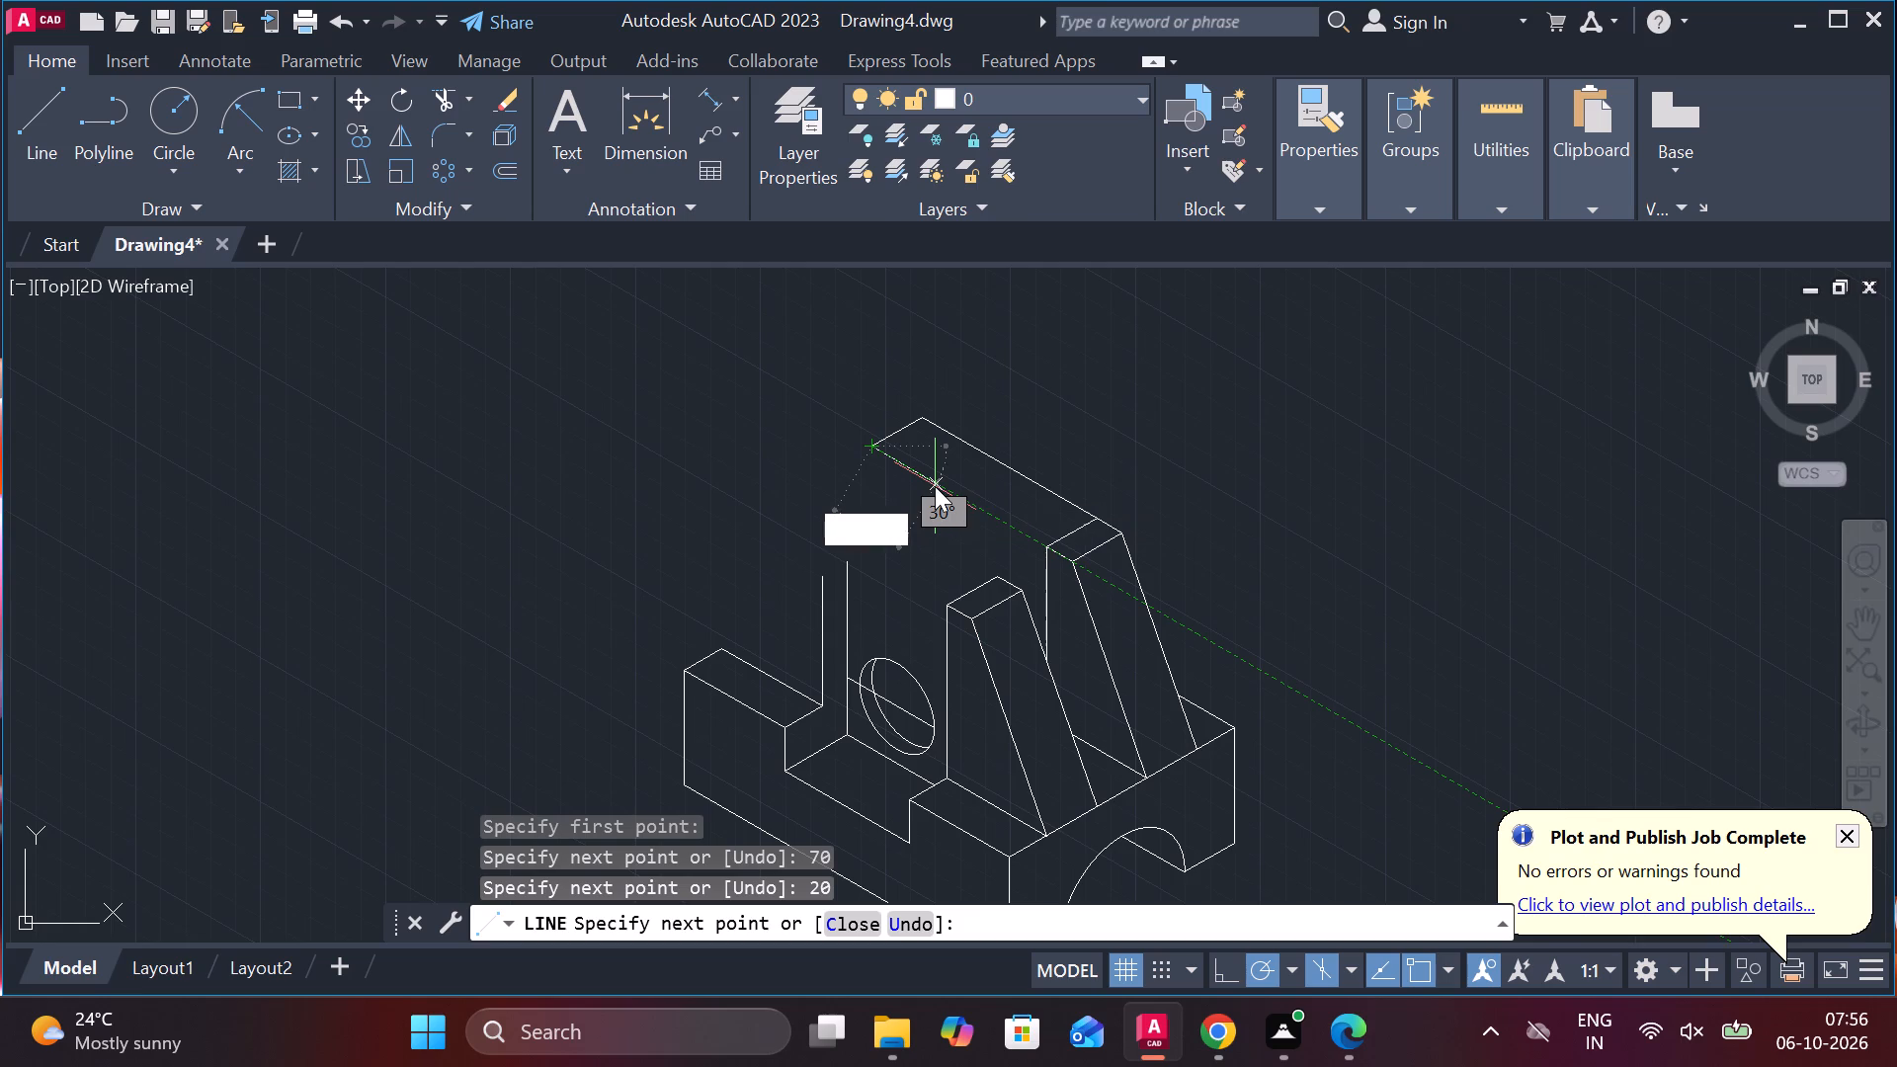
key(0)
key(Return)
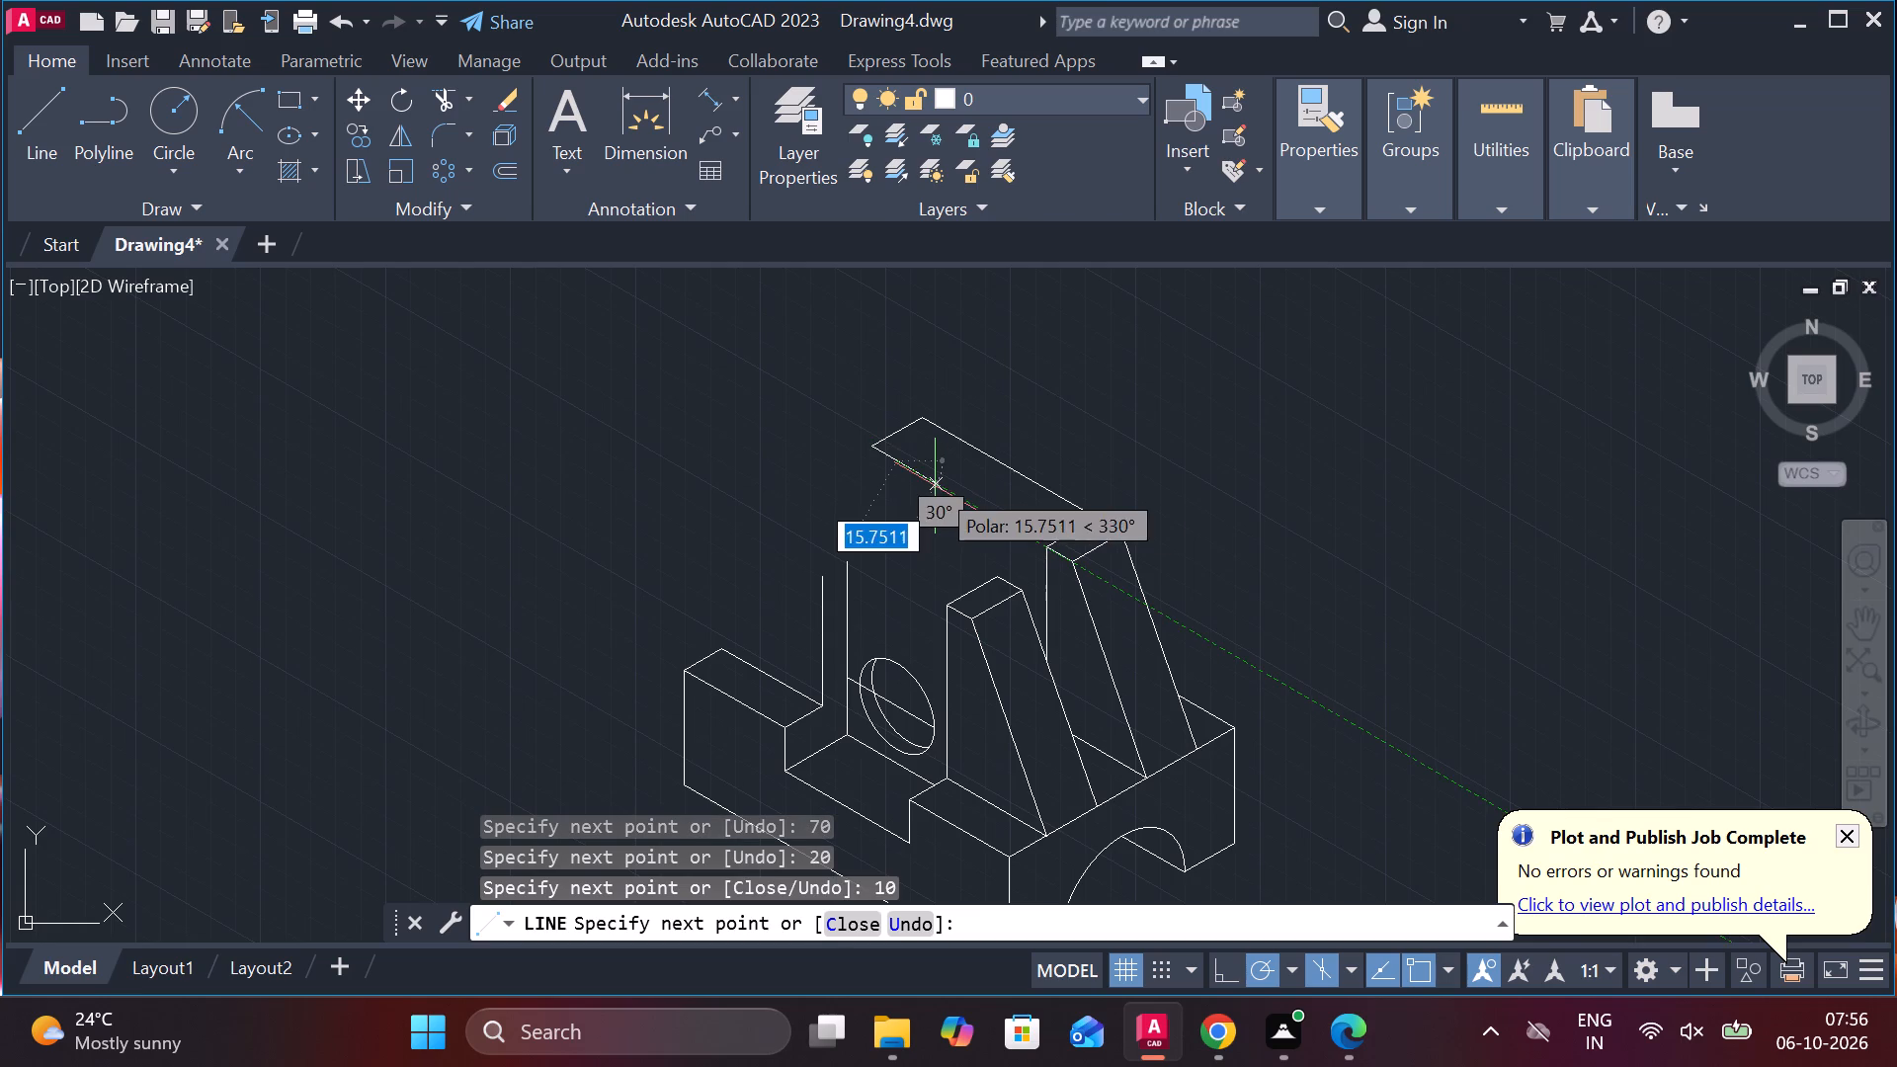
scroll(952, 432, up, 2)
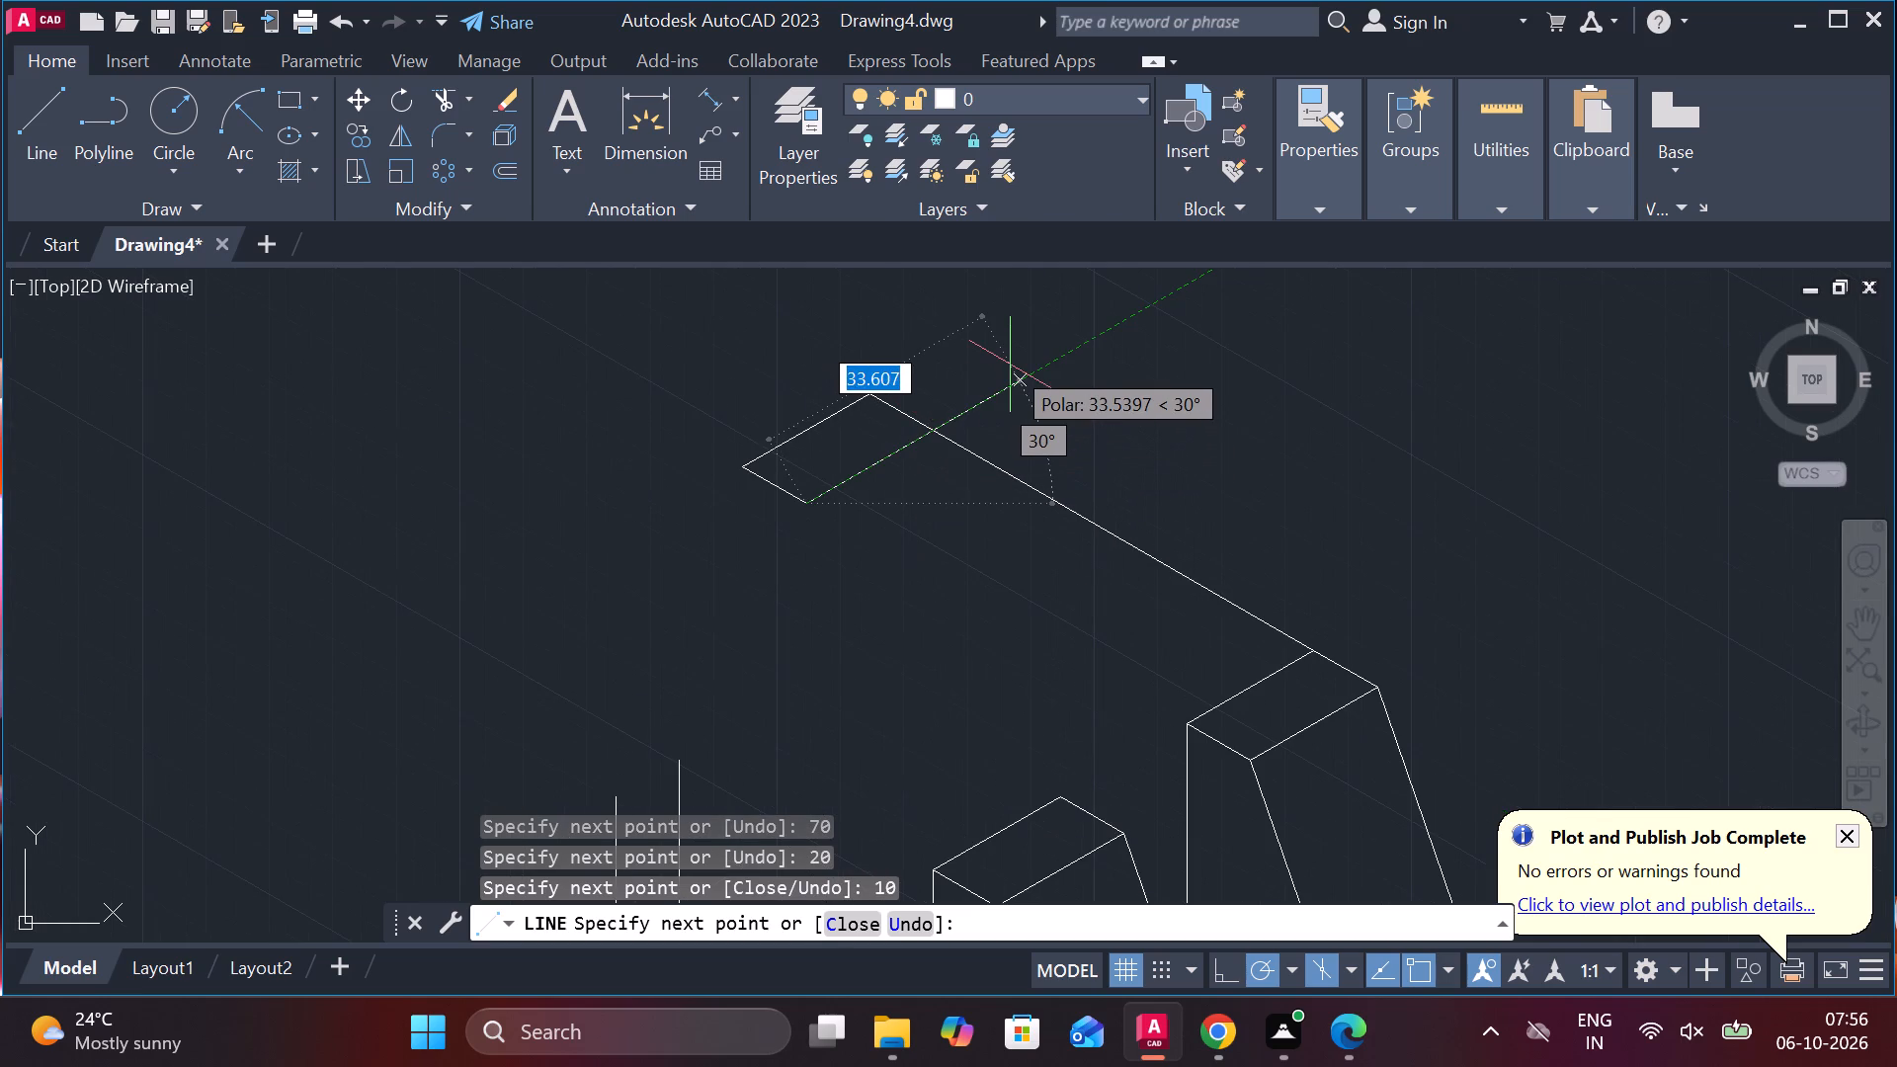
text(20)
key(Return)
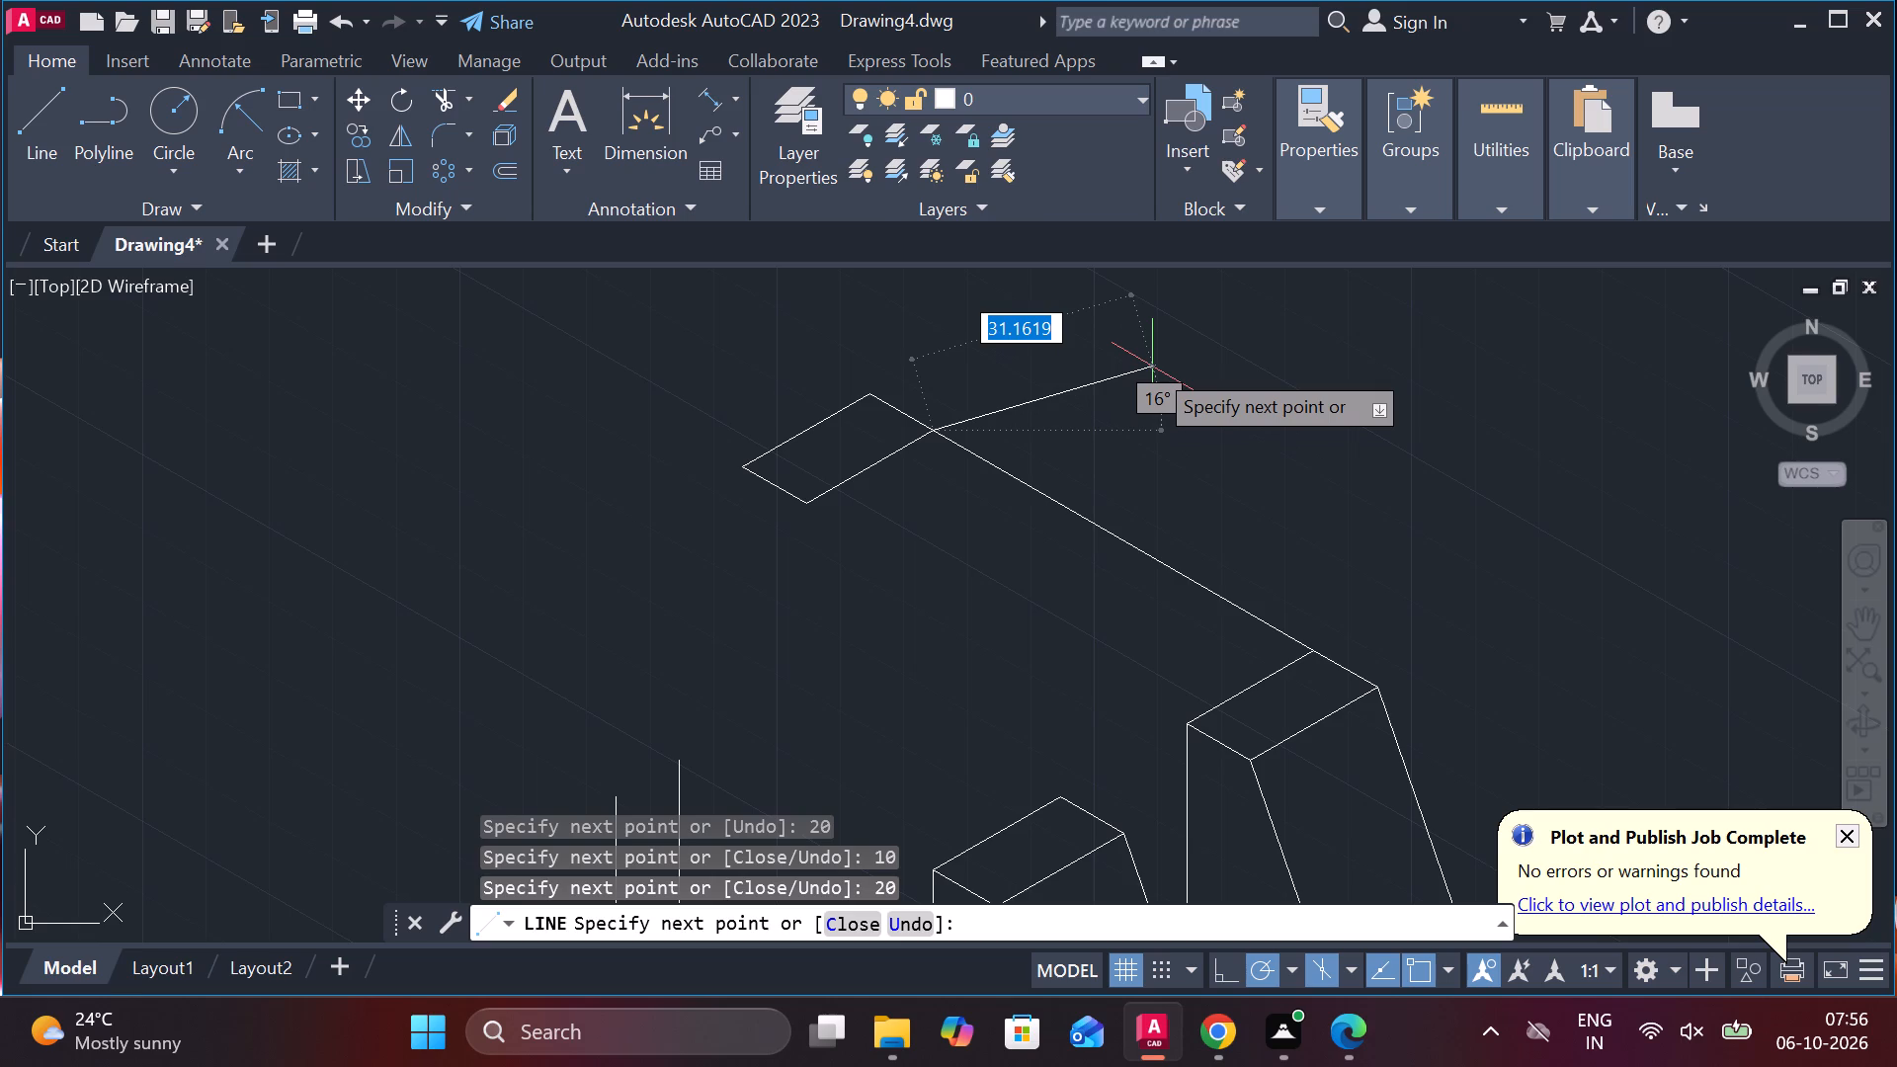
key(Escape)
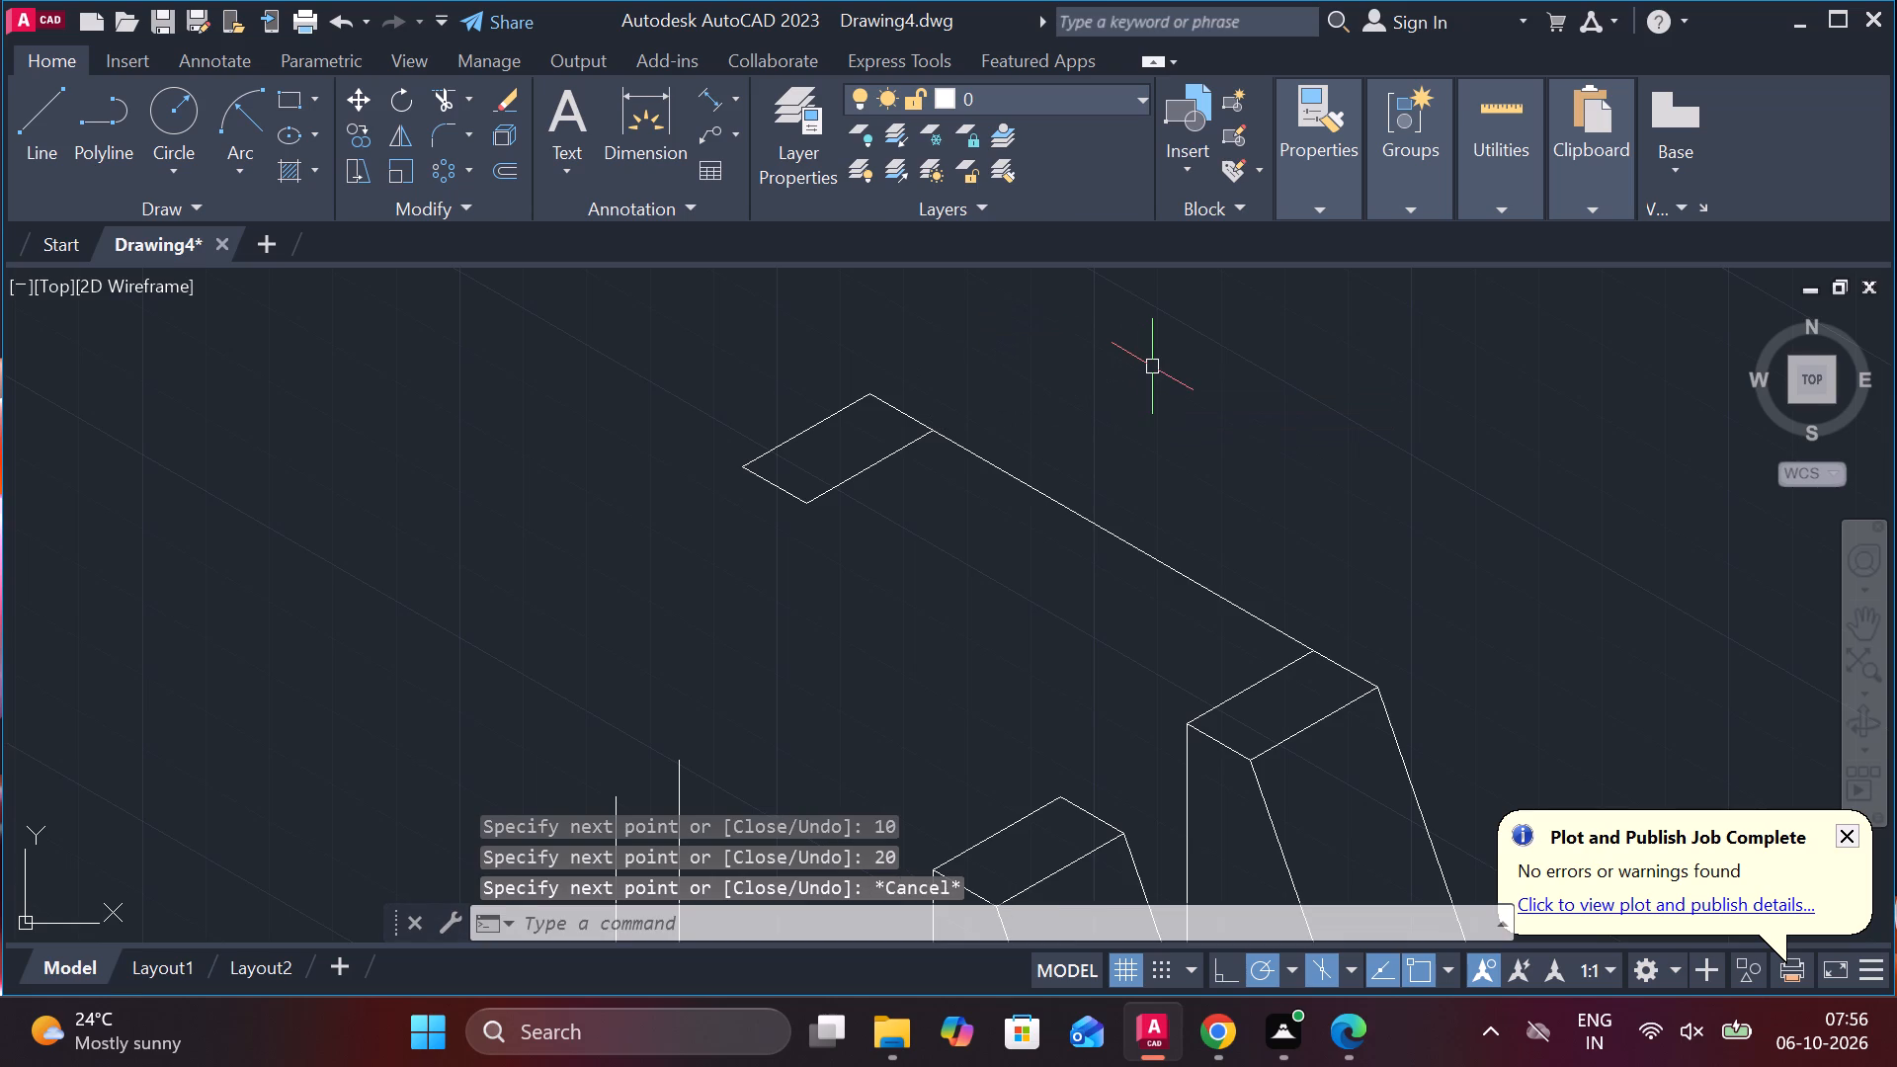
Draw connected lines from the far top face's outer corner: 40 units at 210°, 10 at 330°, 20 at 30° and 10 at 150°.
key(l)
key(Return)
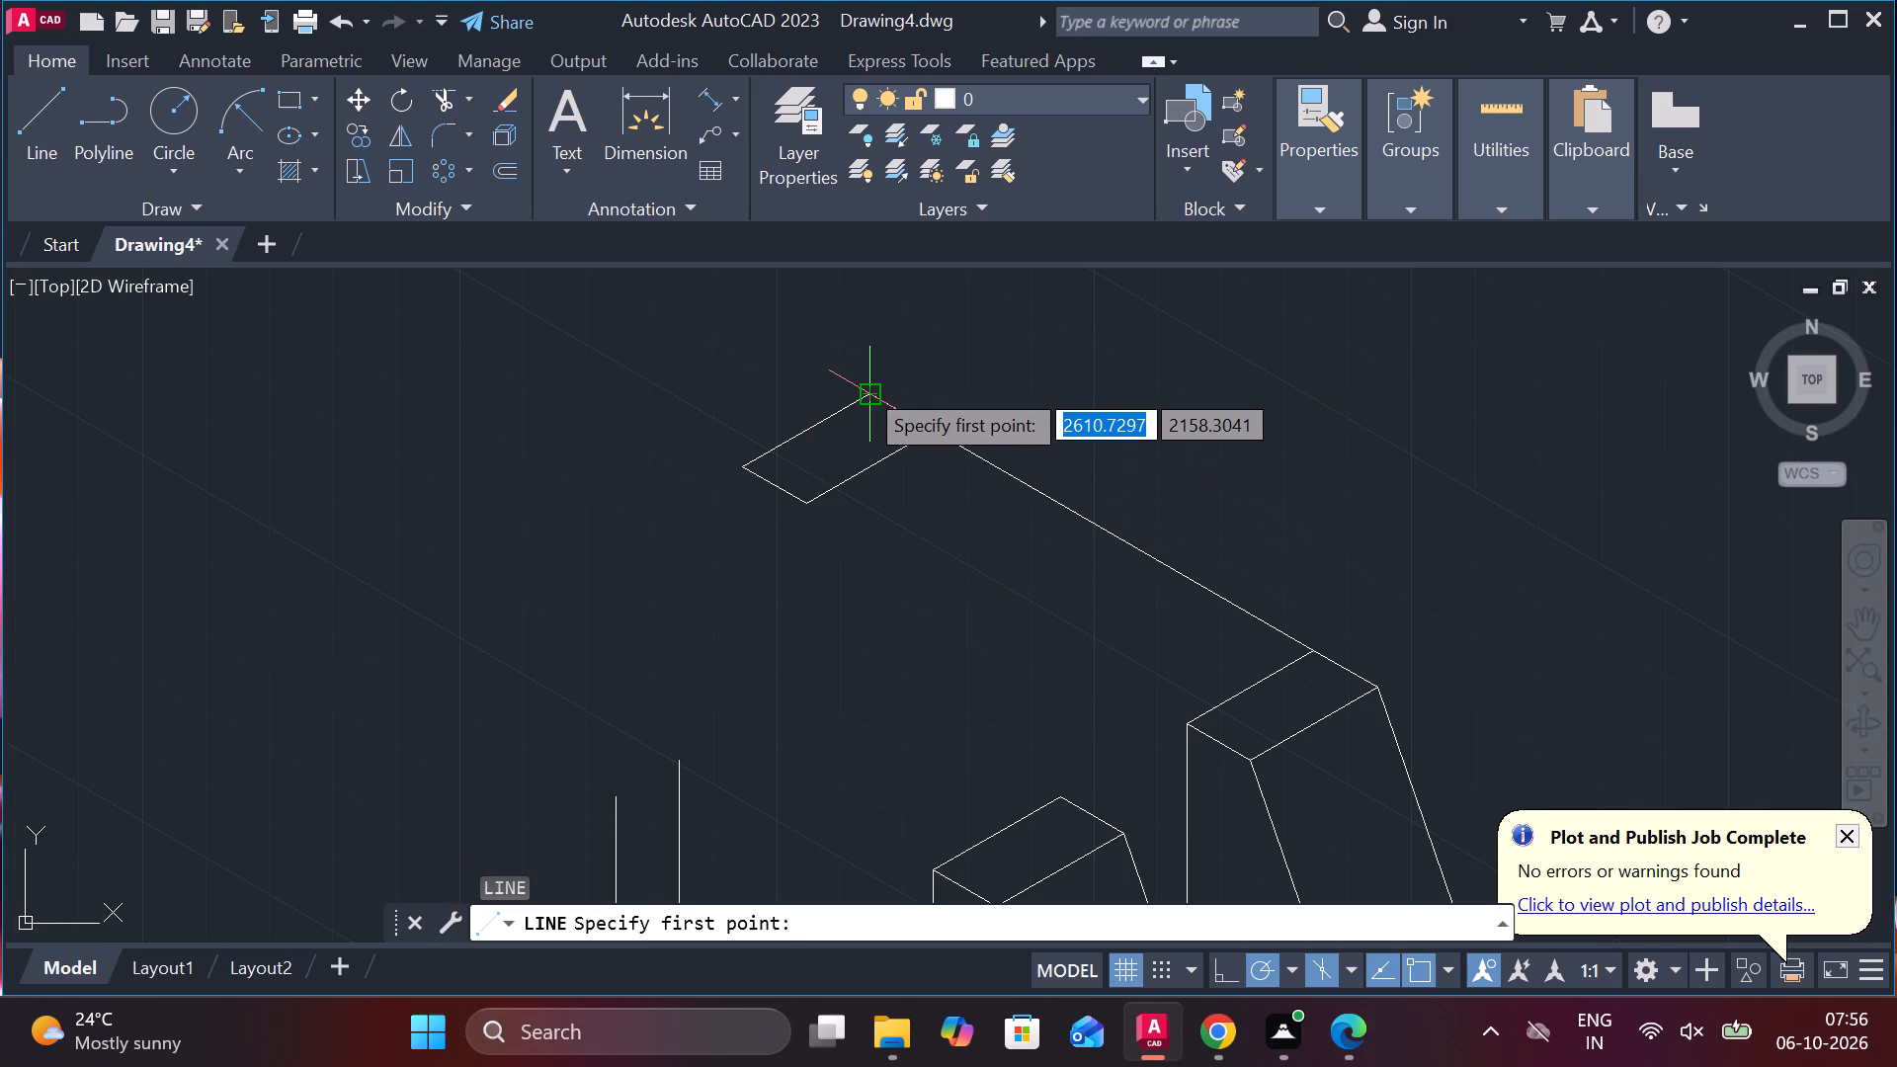
click(739, 468)
middle_drag(537, 576, 698, 526)
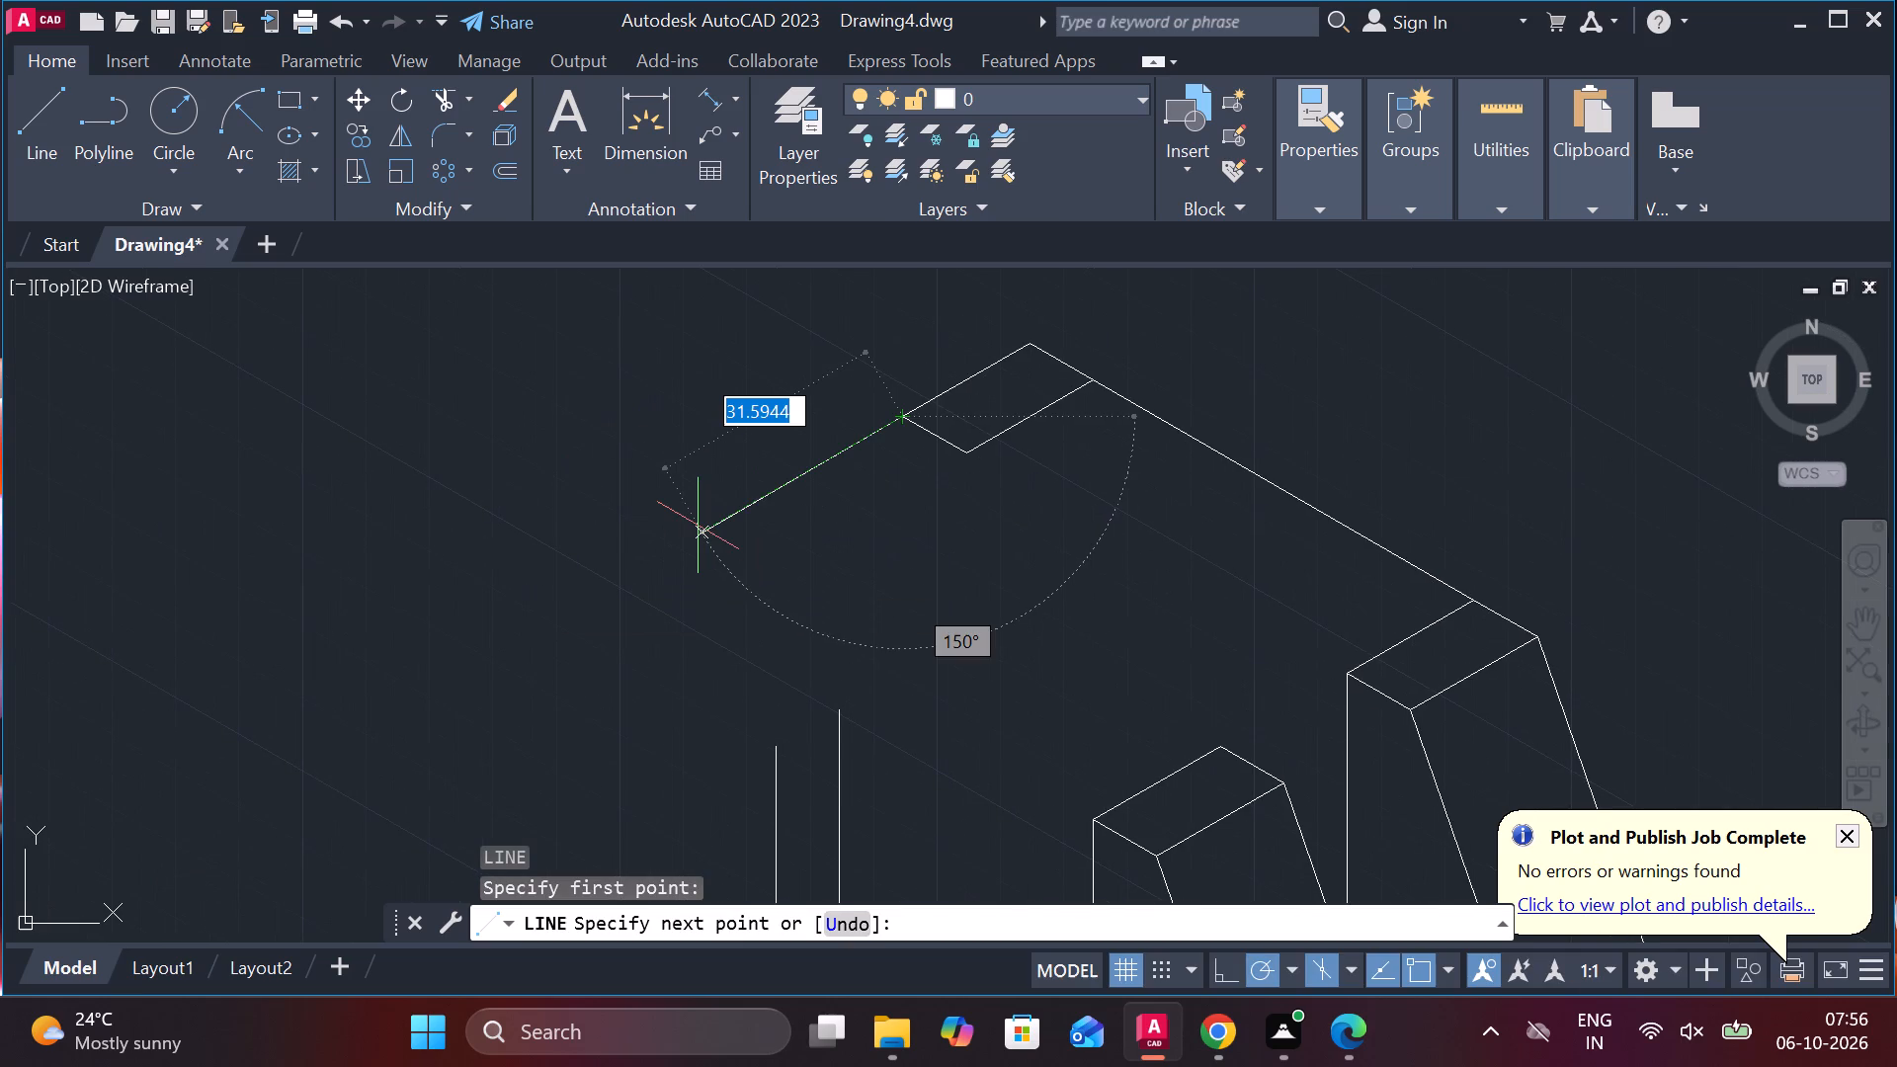
text(40)
key(Return)
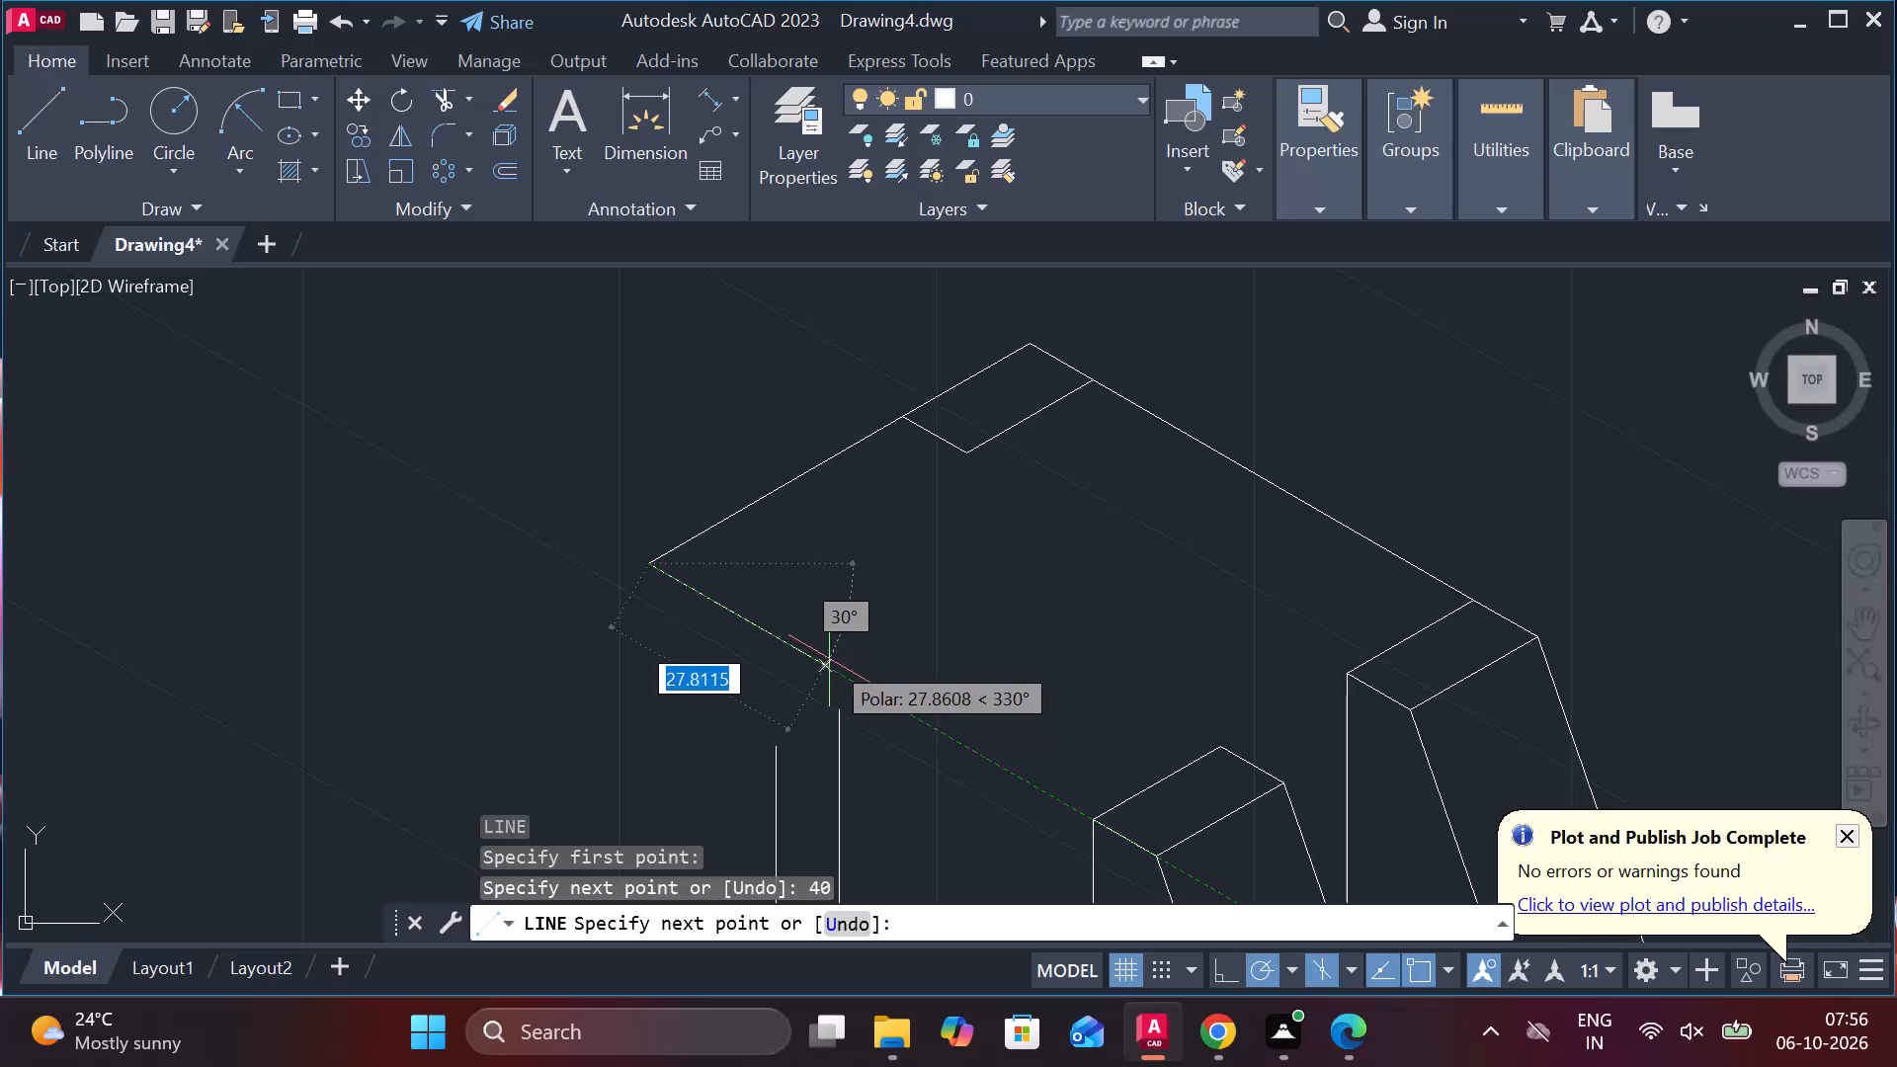
key(1)
key(o)
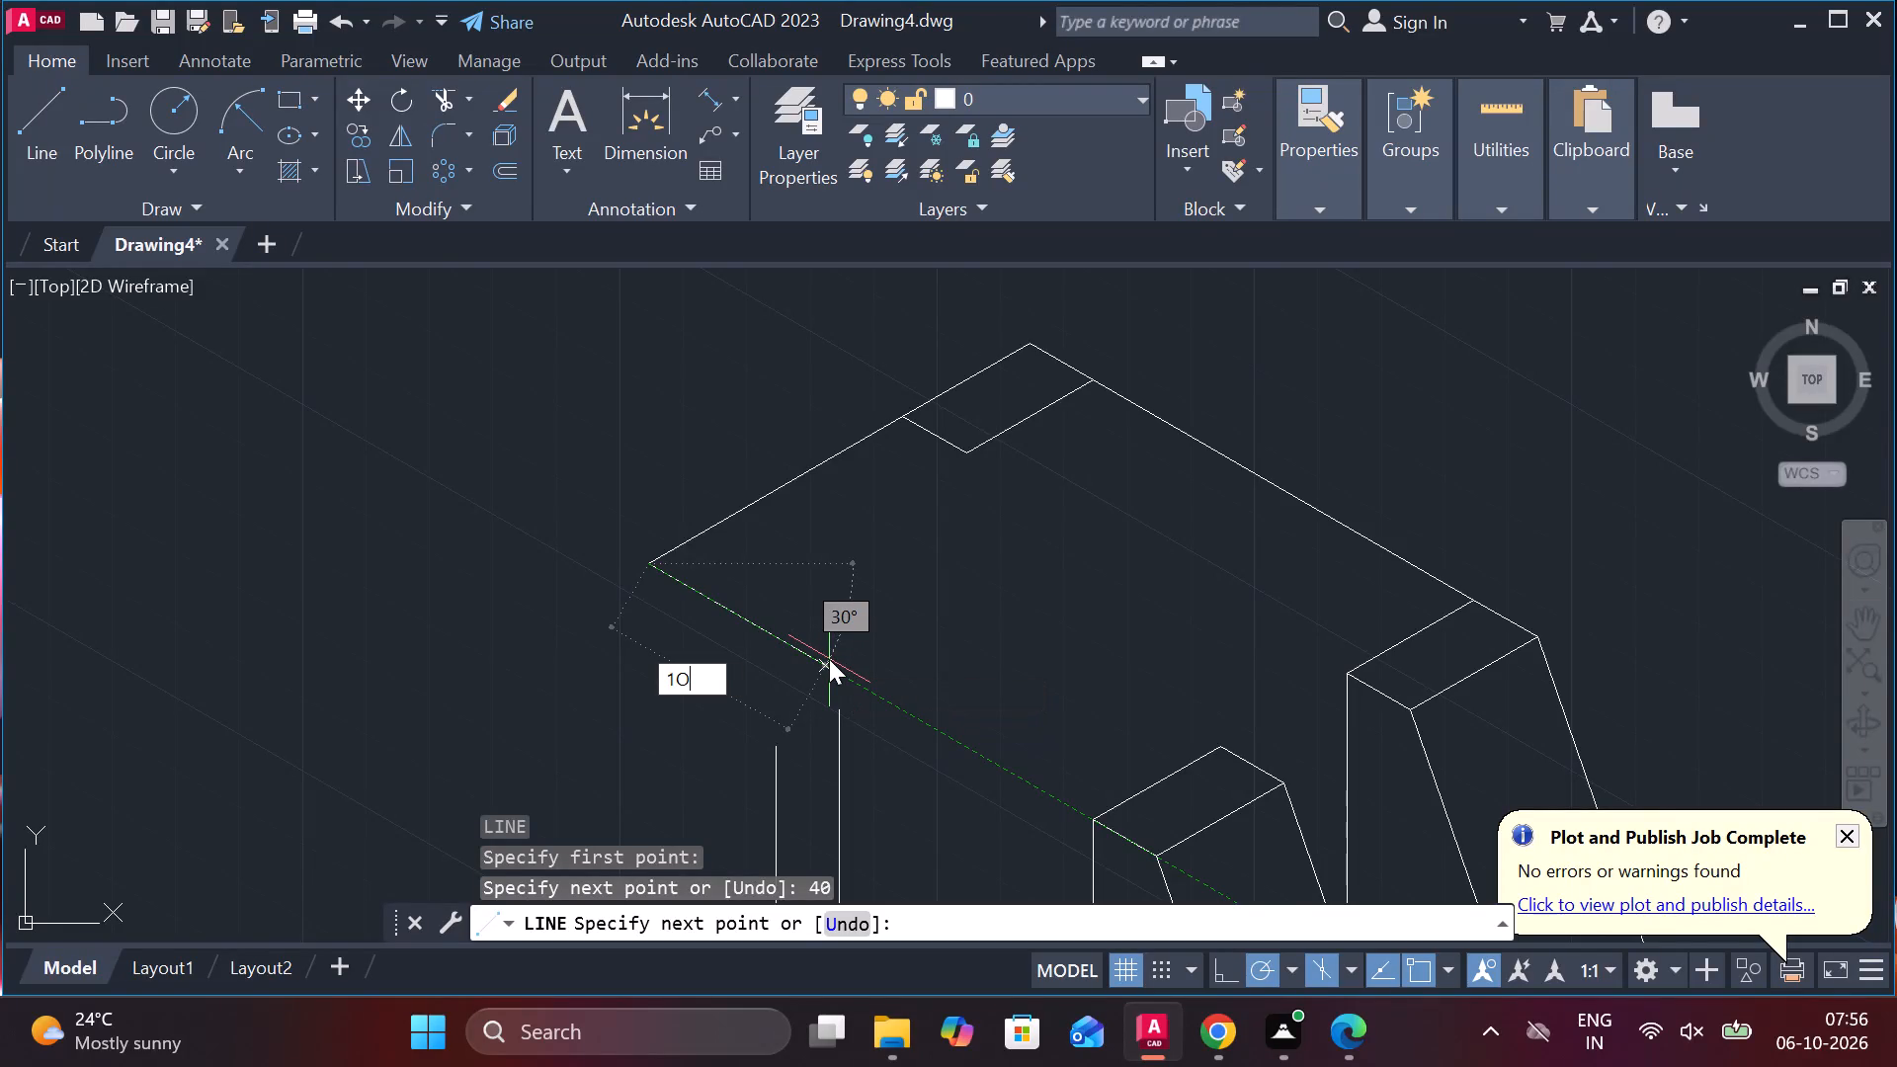
key(BackSpace)
key(0)
key(Return)
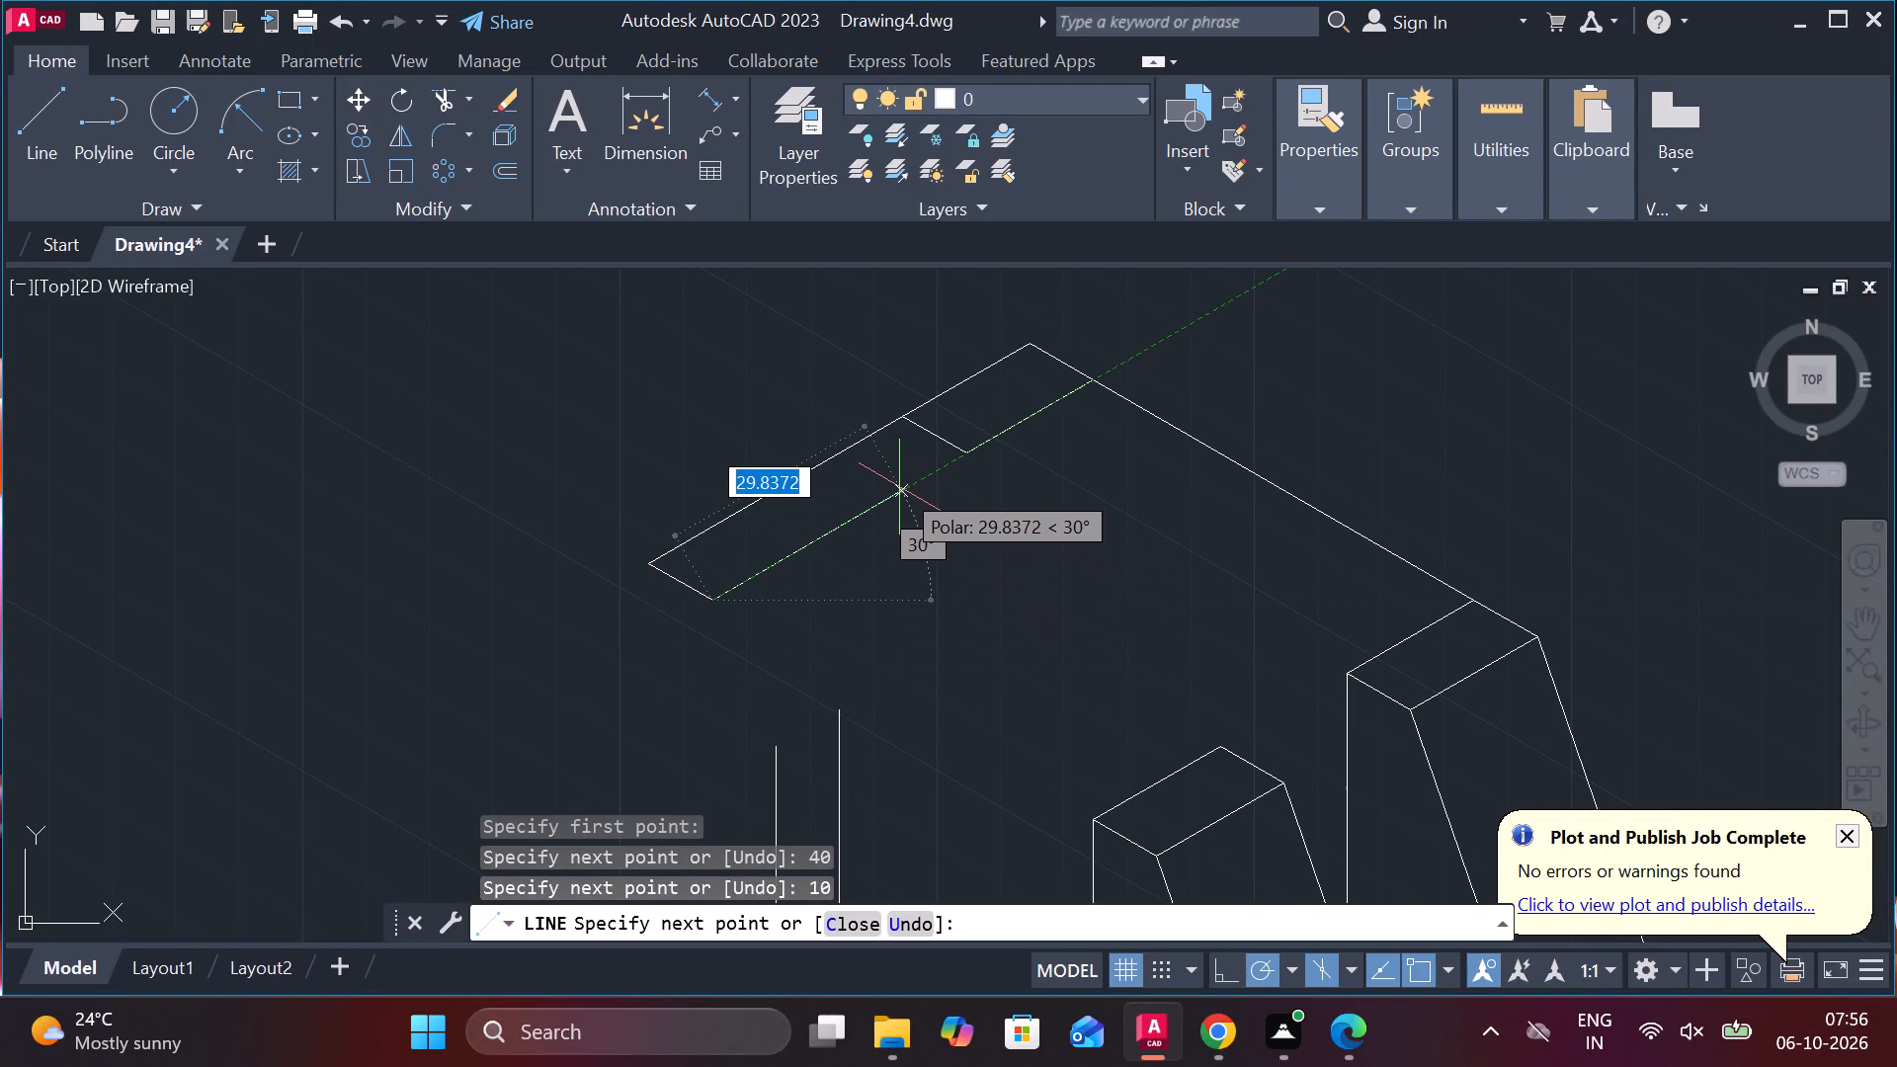
text(20)
key(Return)
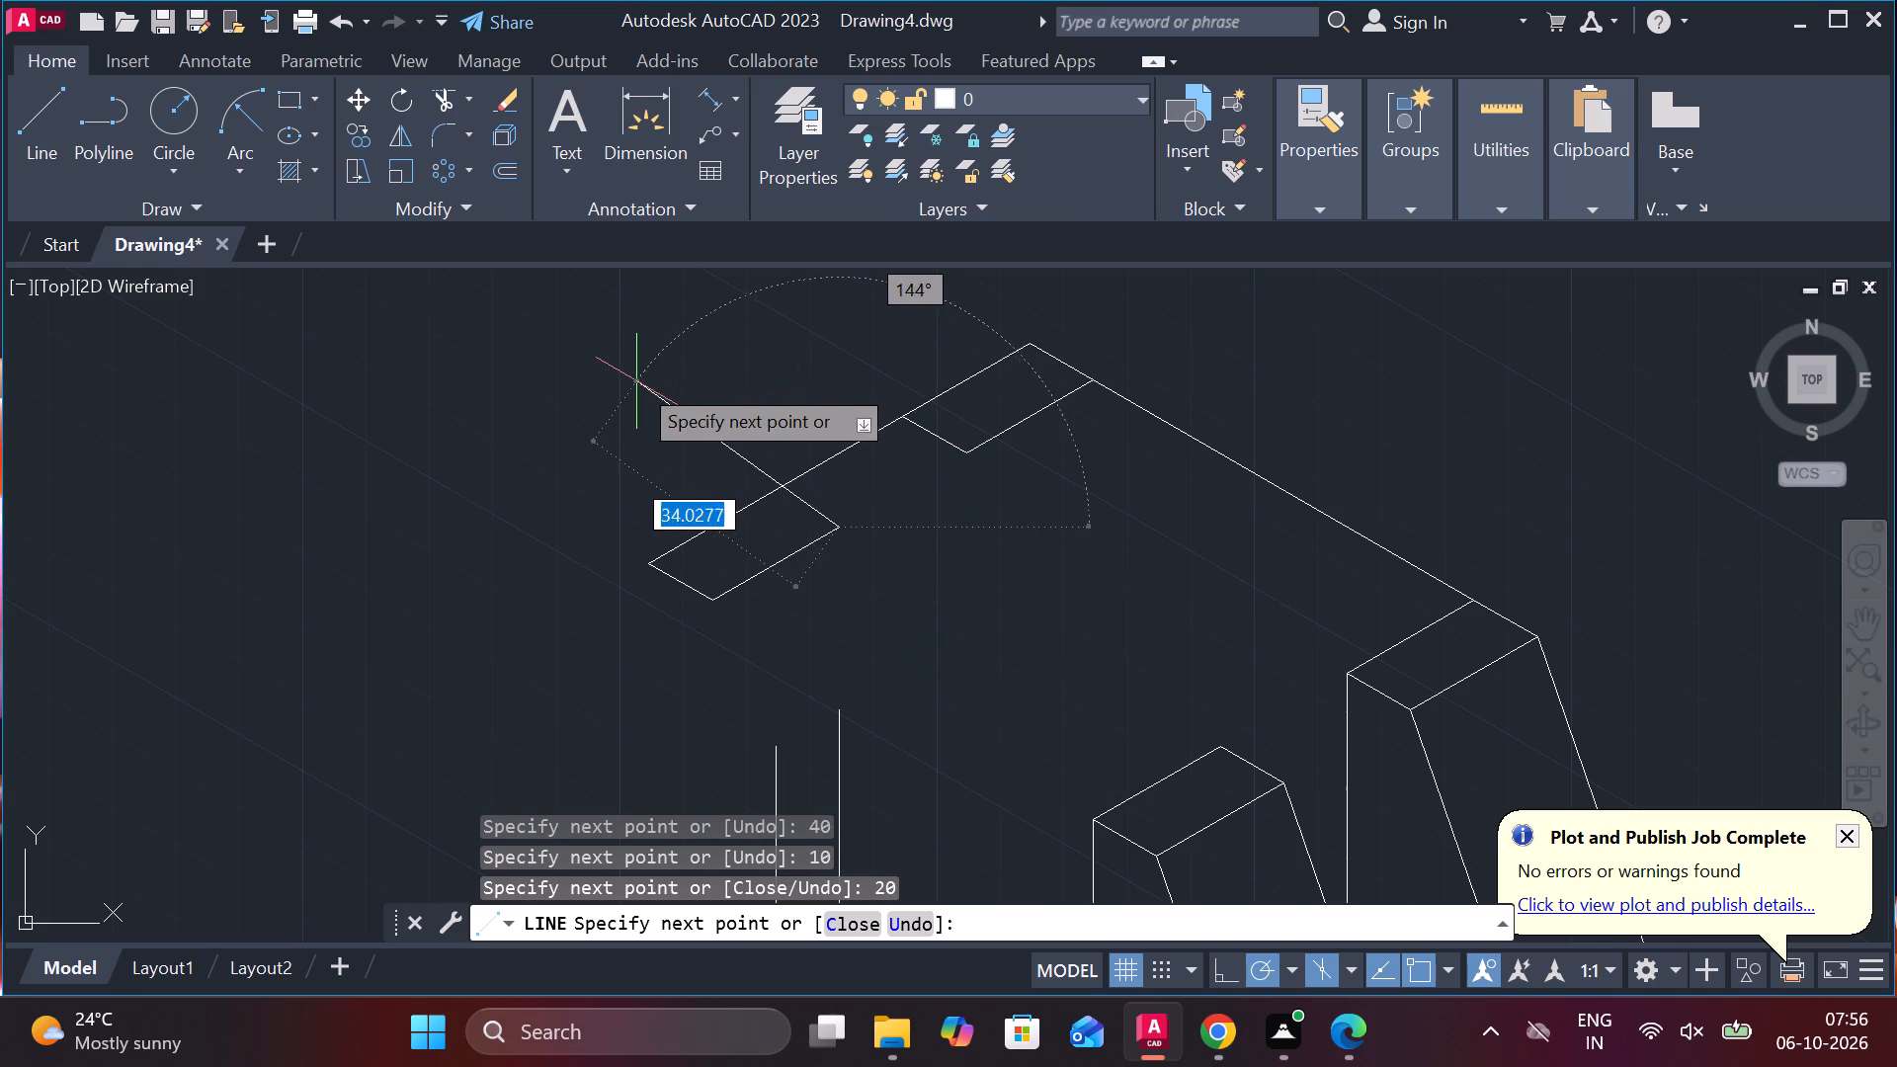
text(10)
key(Return)
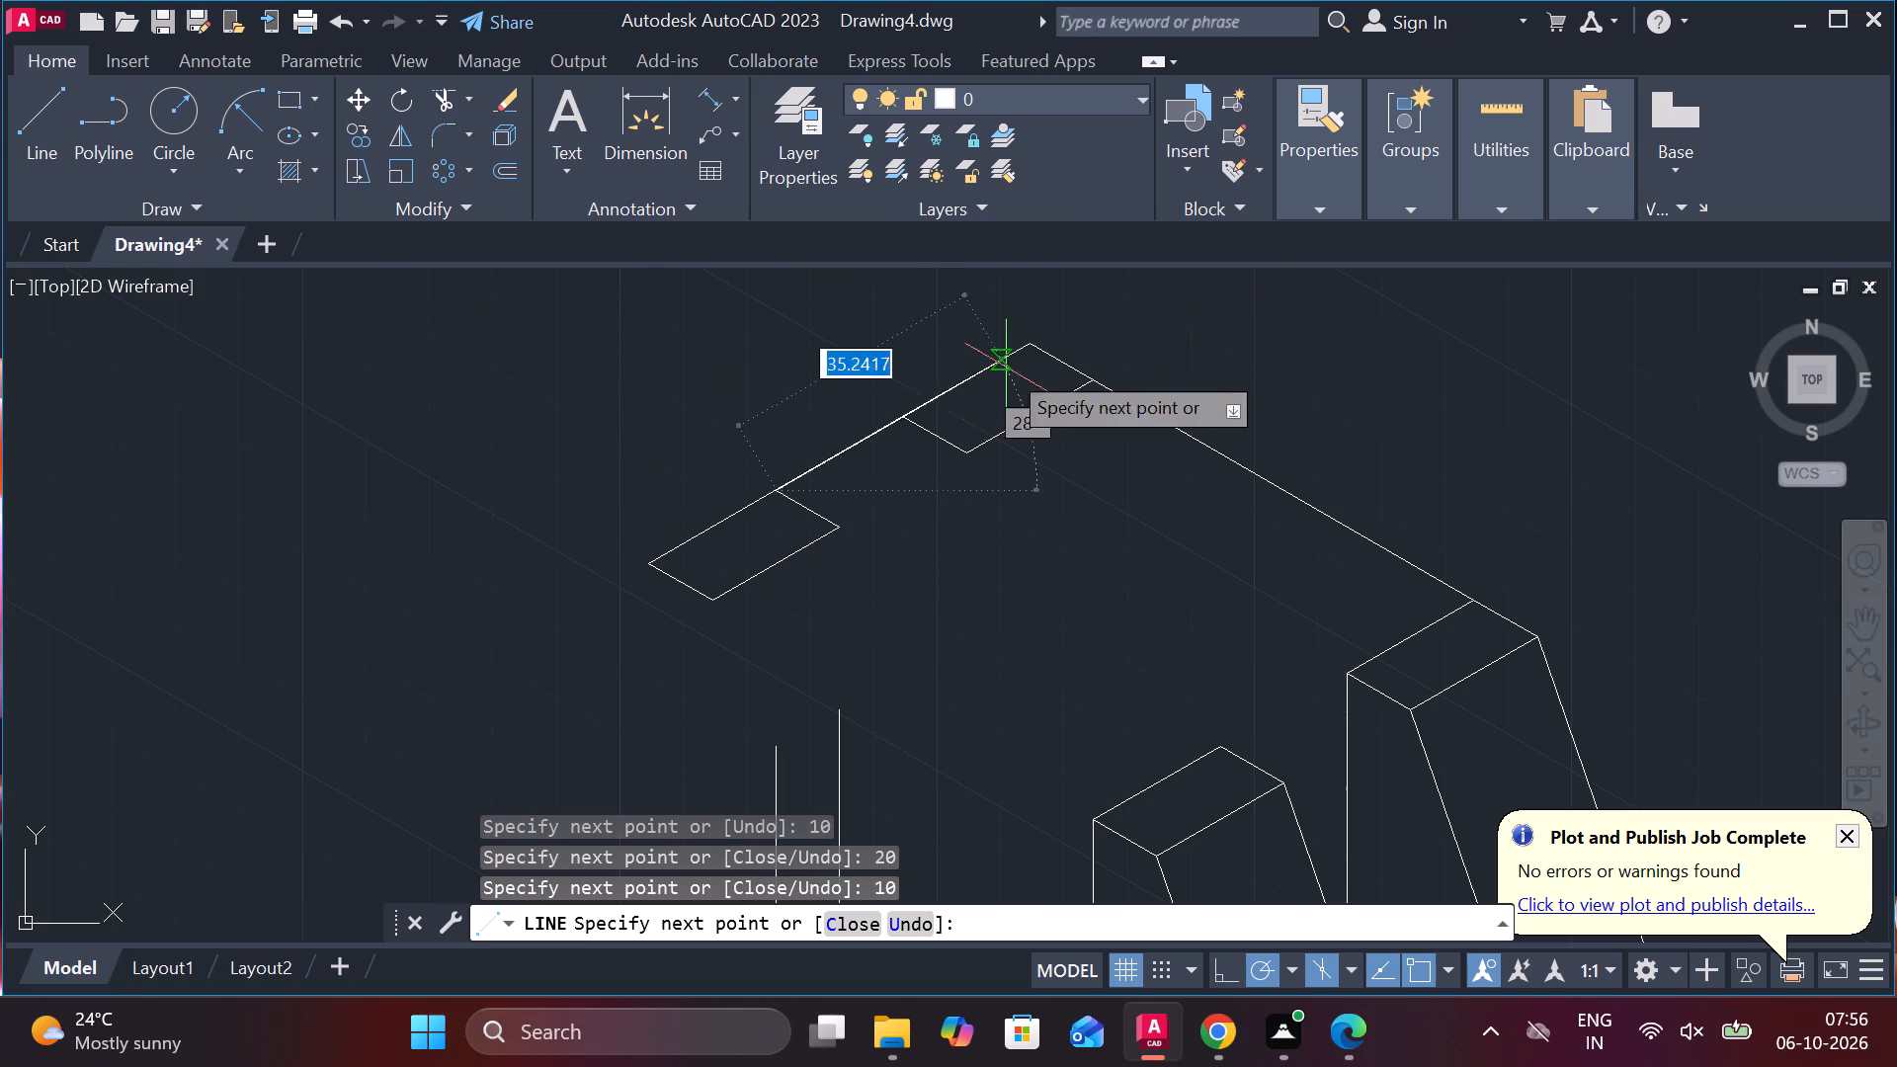
key(Escape)
Draw a slanted line from the first far top face's outer rear corner to the new face's nearest front corner.
scroll(938, 456, down, 1)
middle_drag(948, 466, 895, 434)
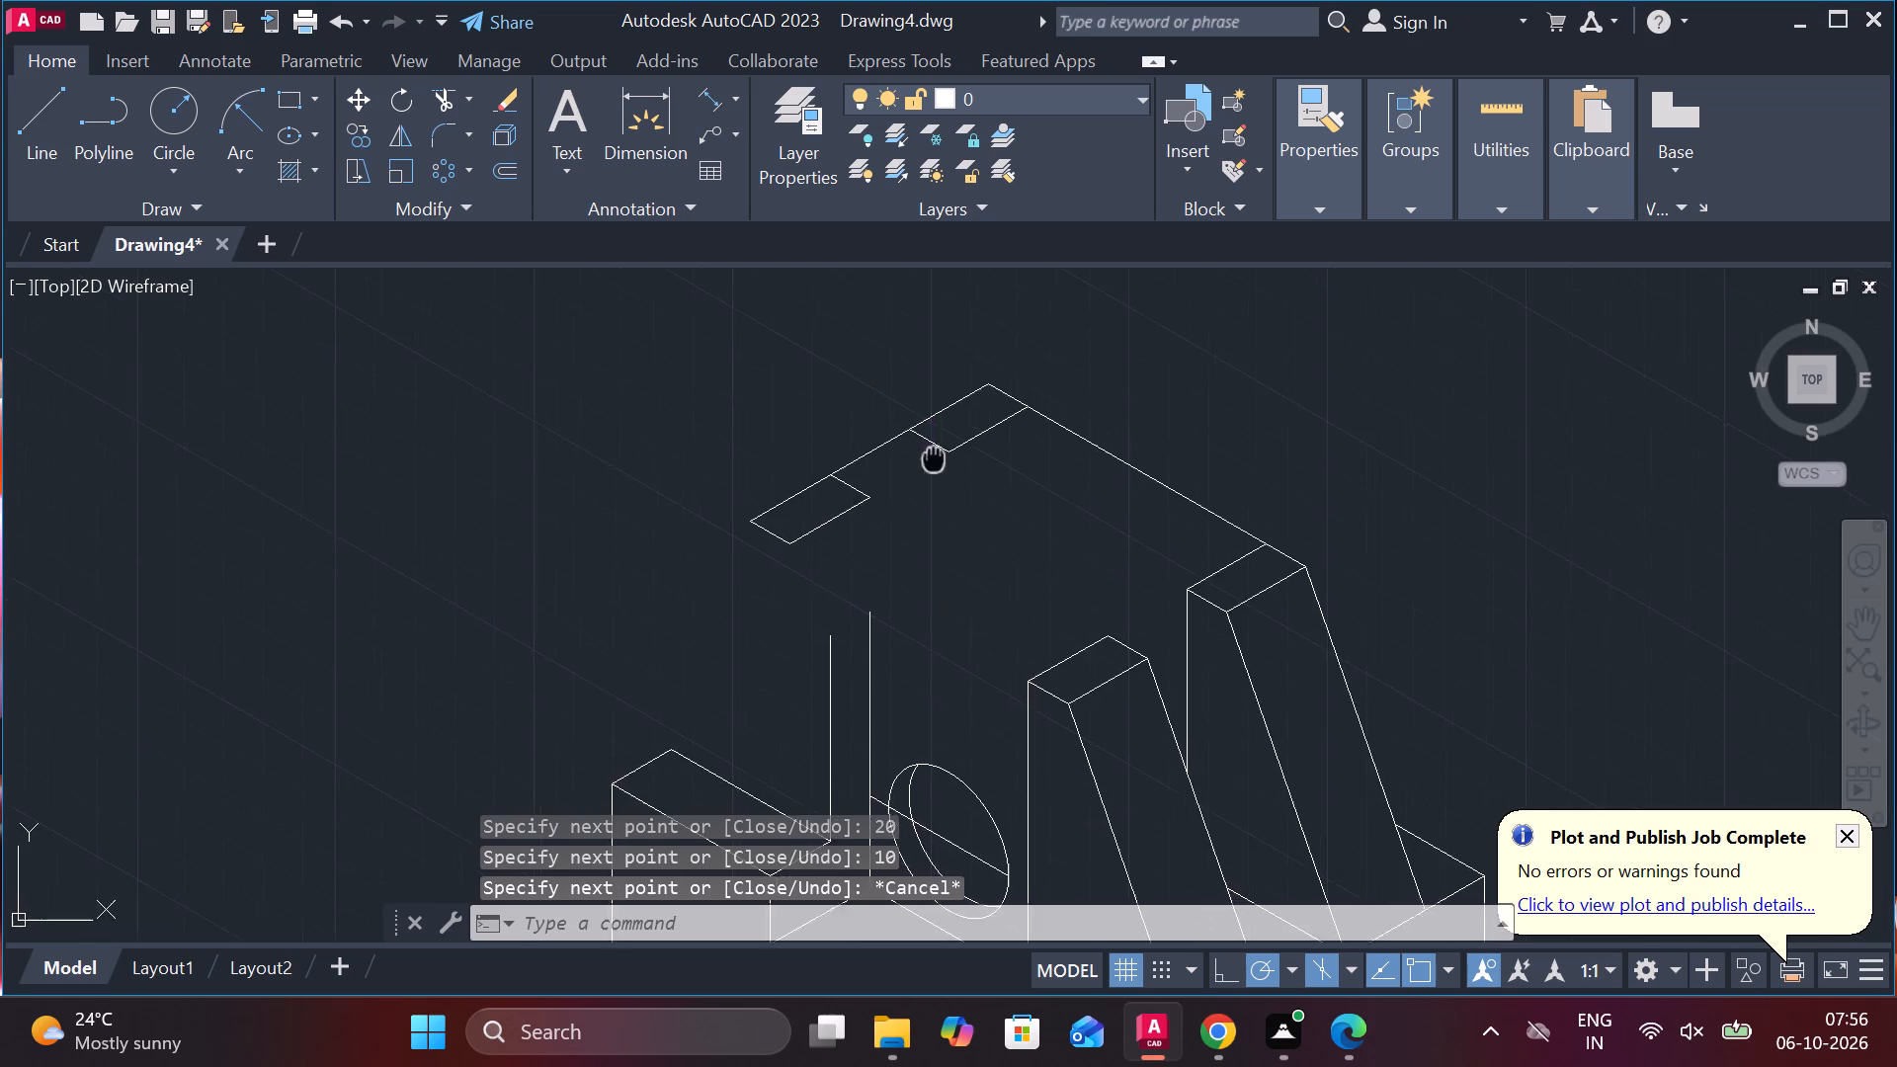
middle_drag(895, 434, 862, 339)
key(l)
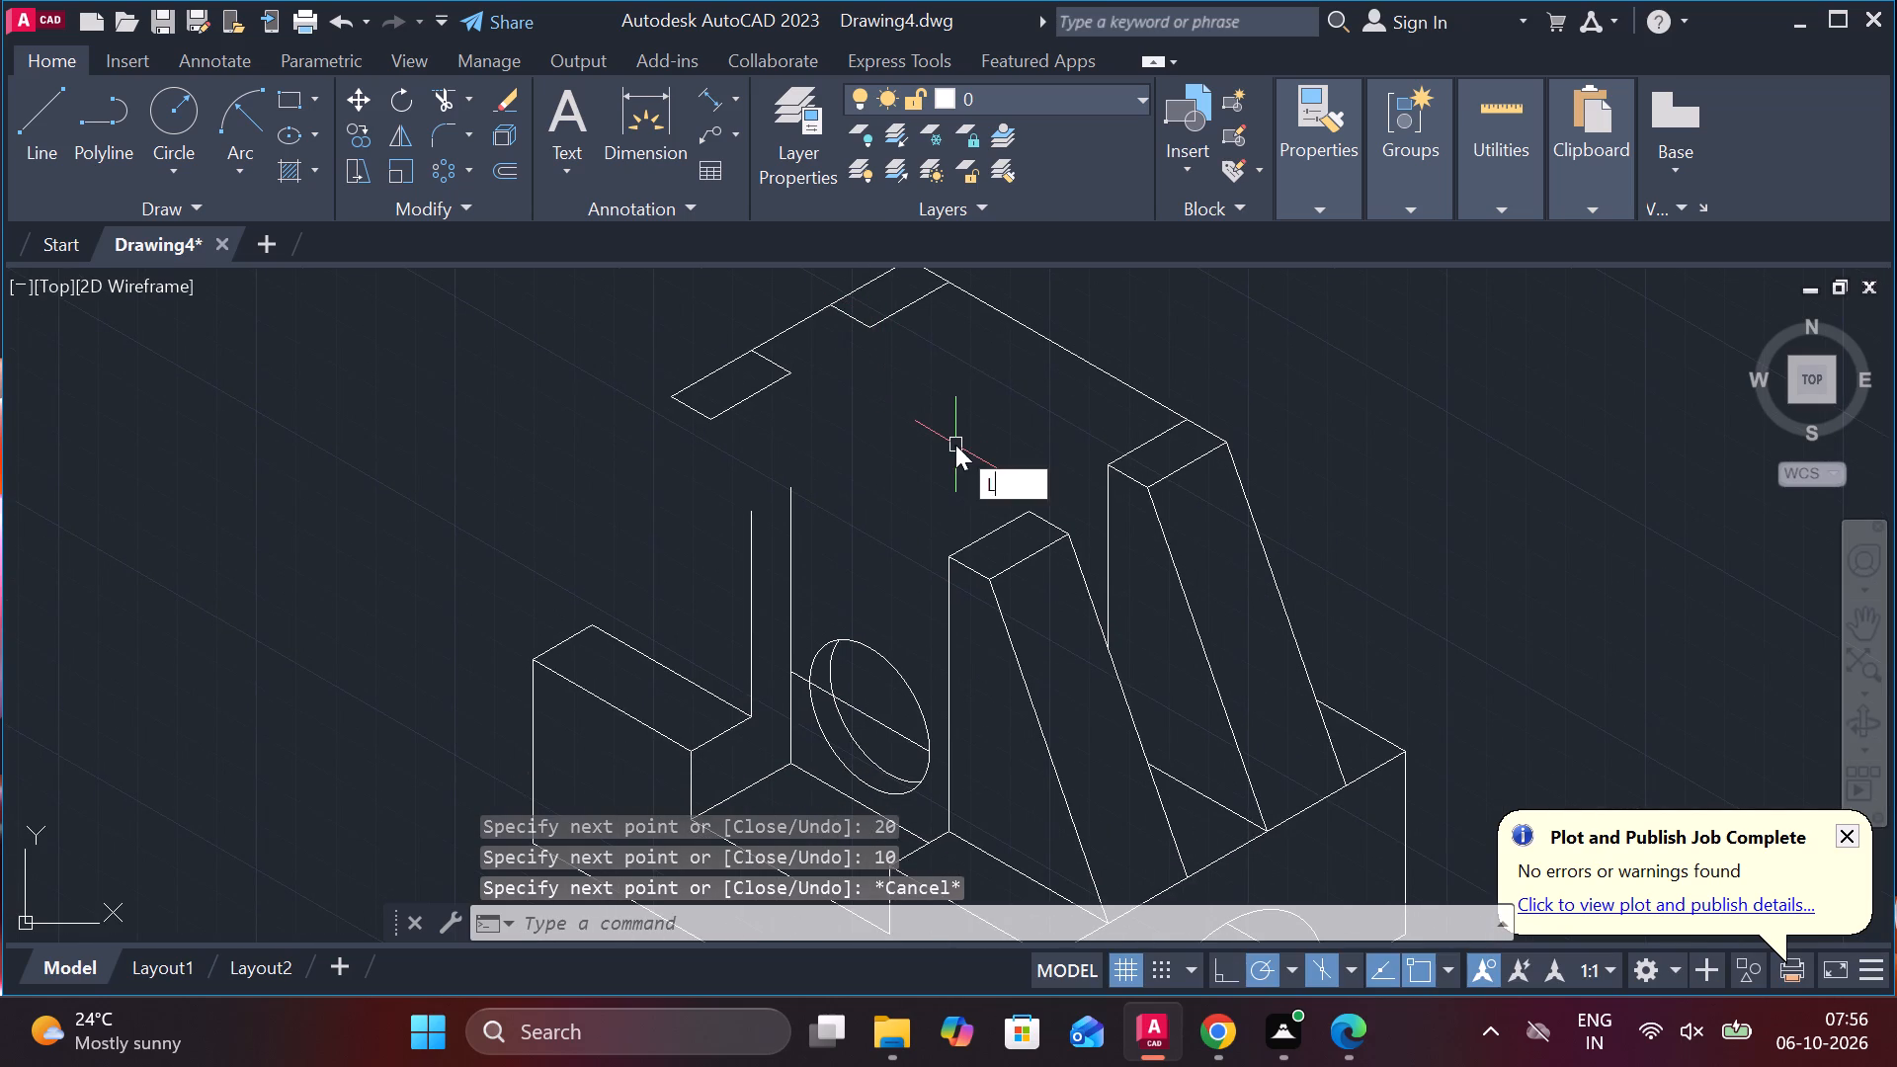
key(Return)
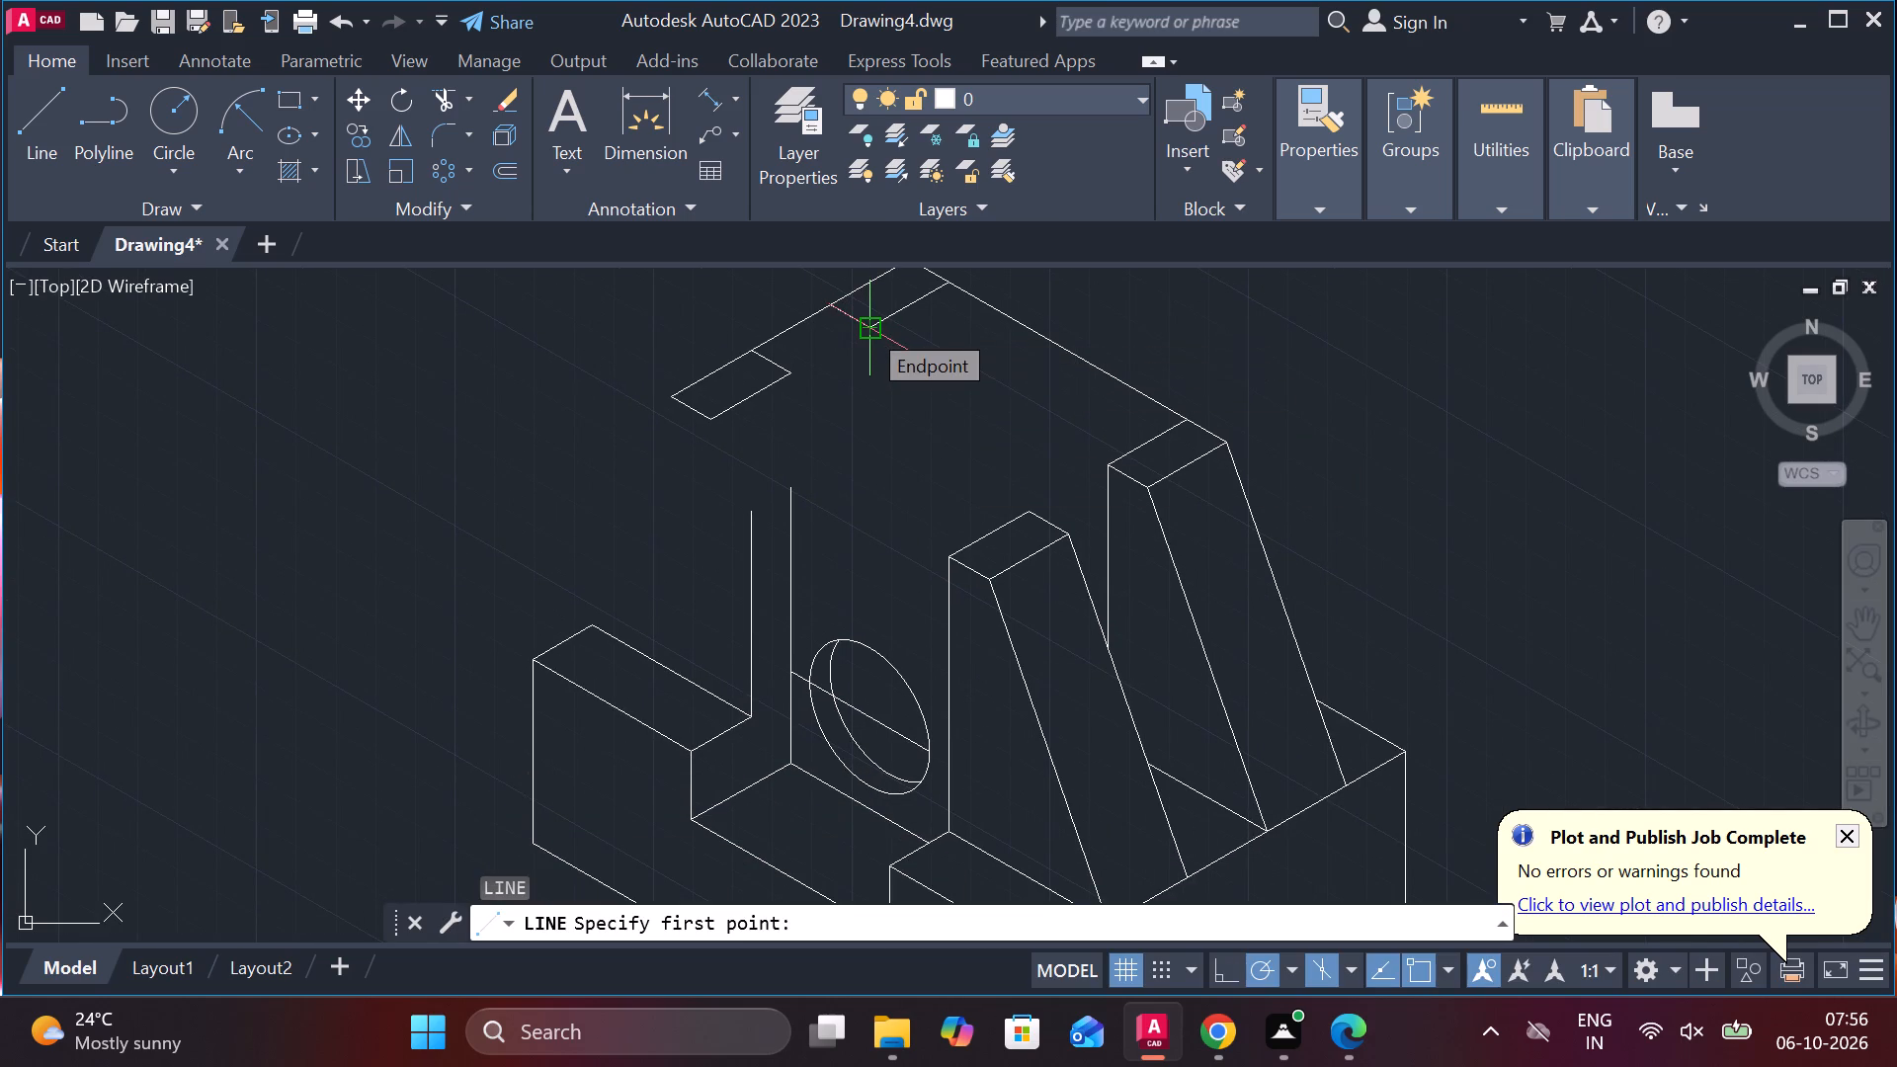
middle_drag(866, 326, 939, 484)
scroll(904, 475, up, 1)
click(910, 457)
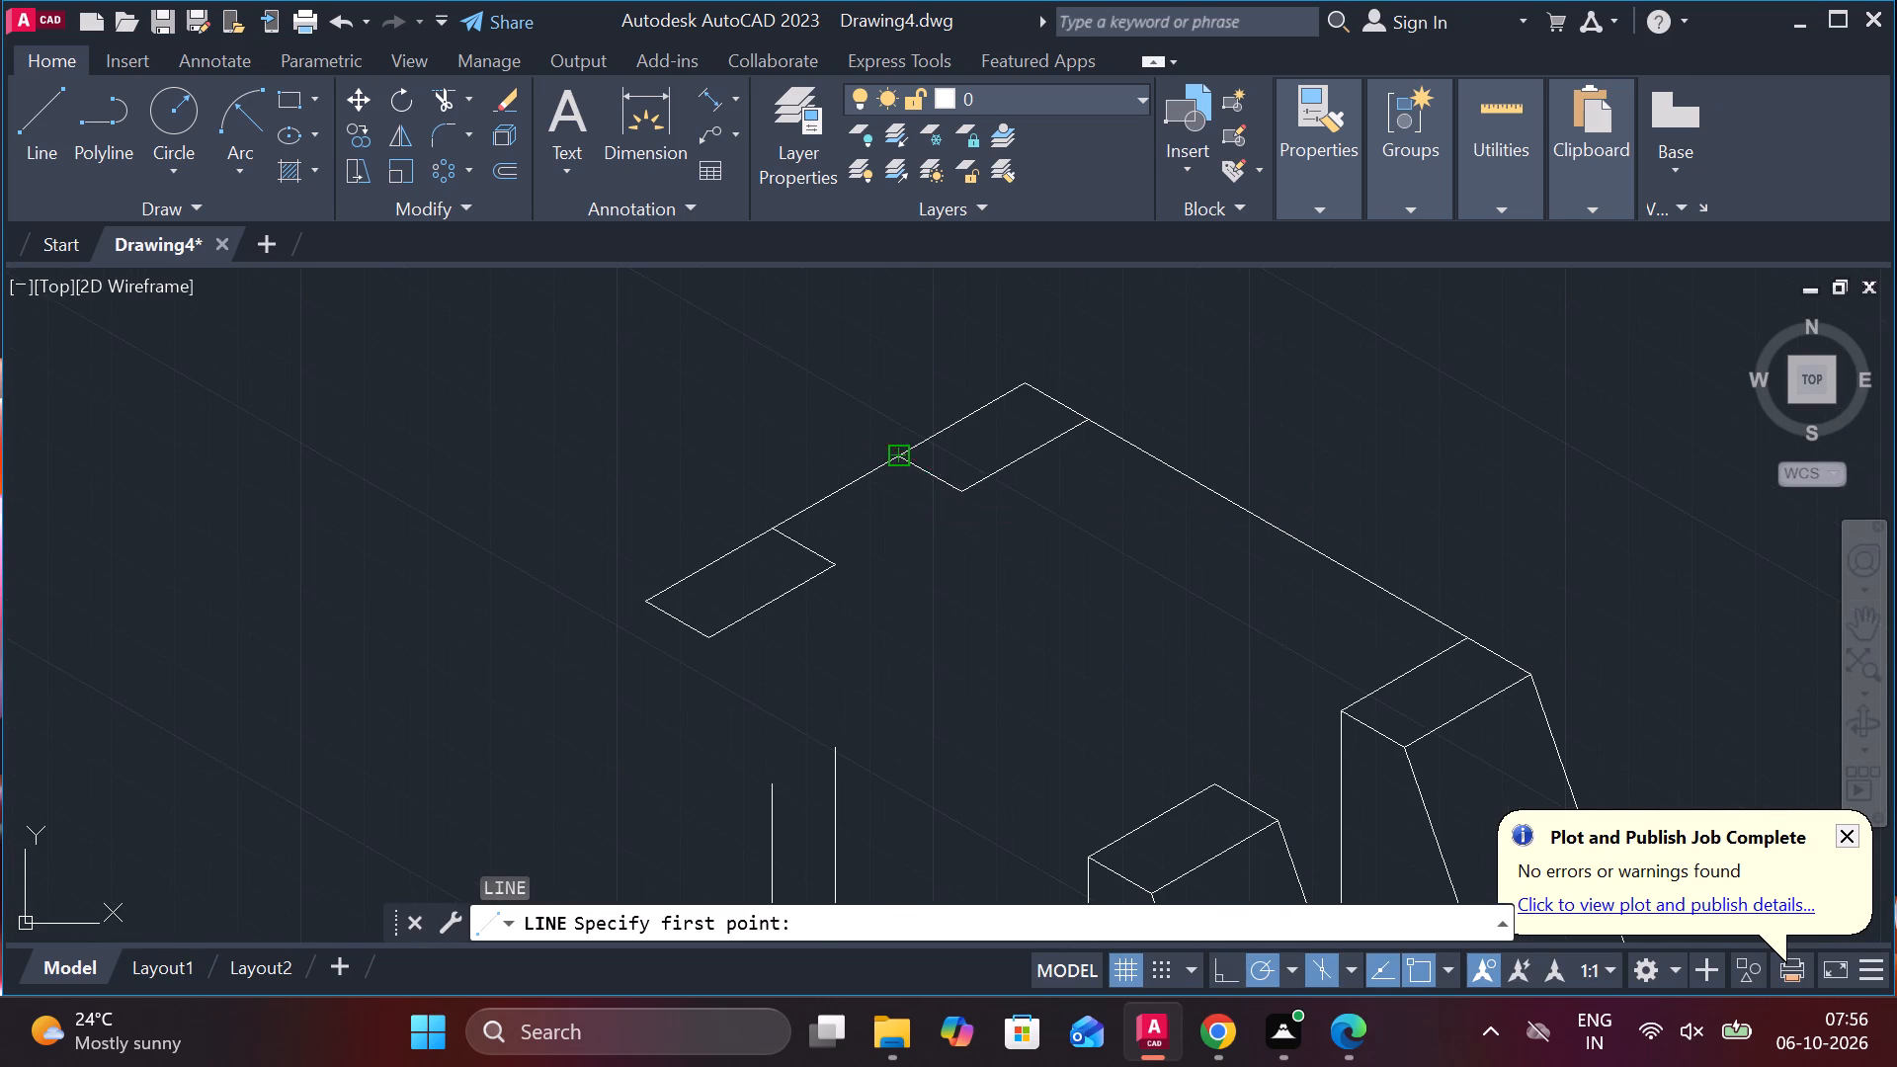
click(843, 575)
key(Escape)
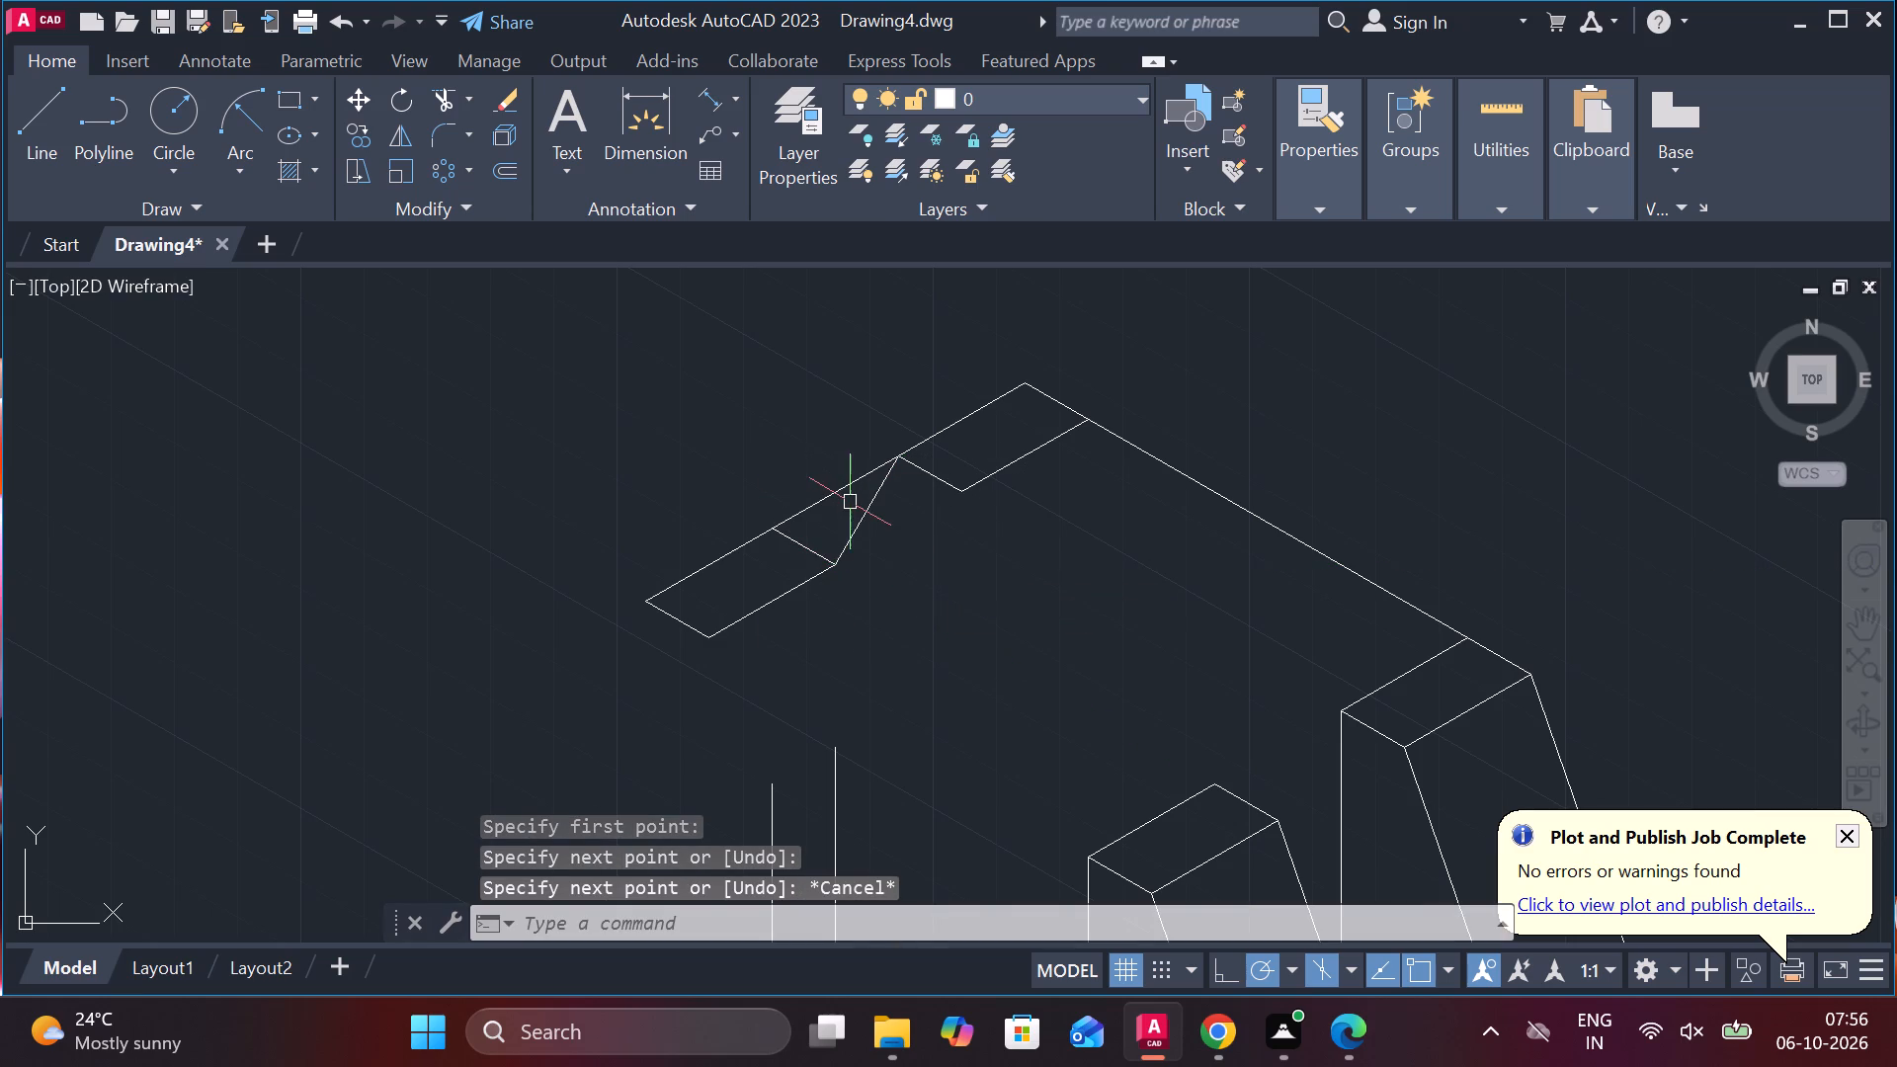
Trim away the 210° line segment between the two far top faces.
text(TR)
key(space)
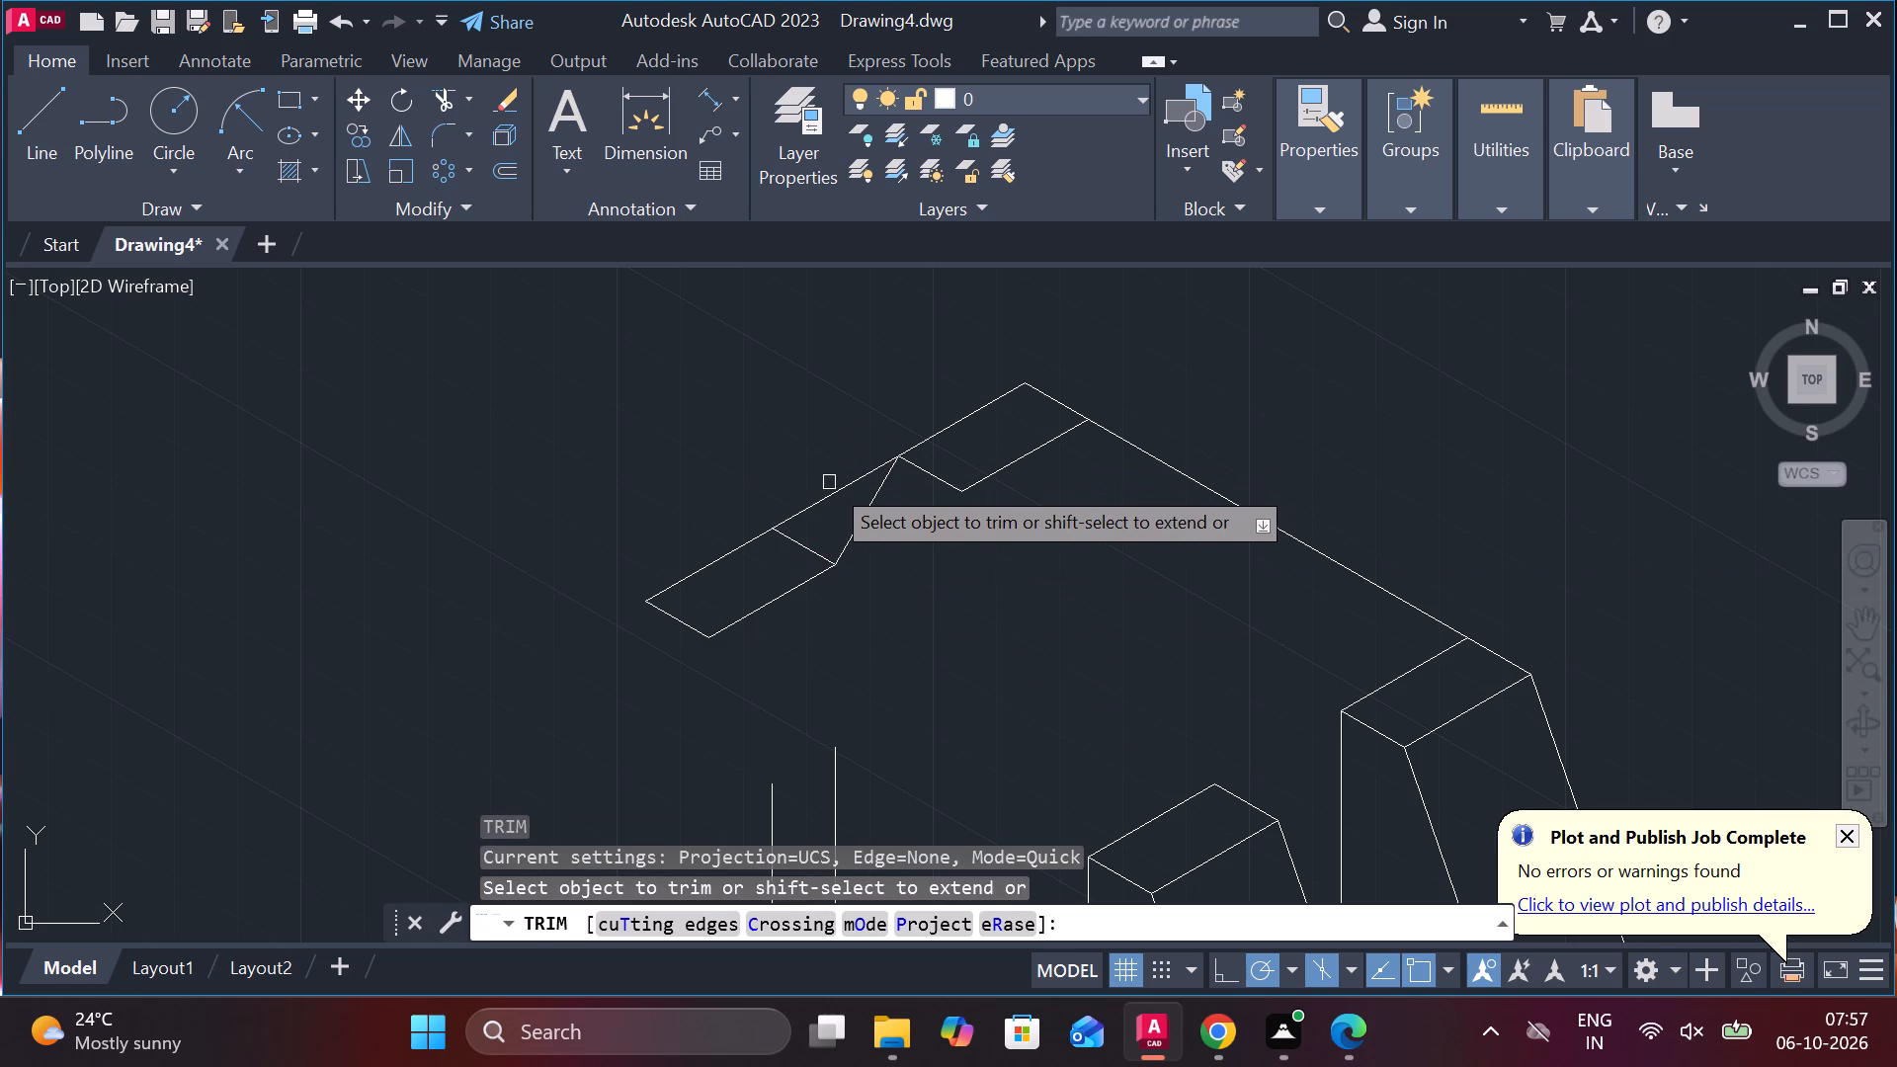
click(828, 493)
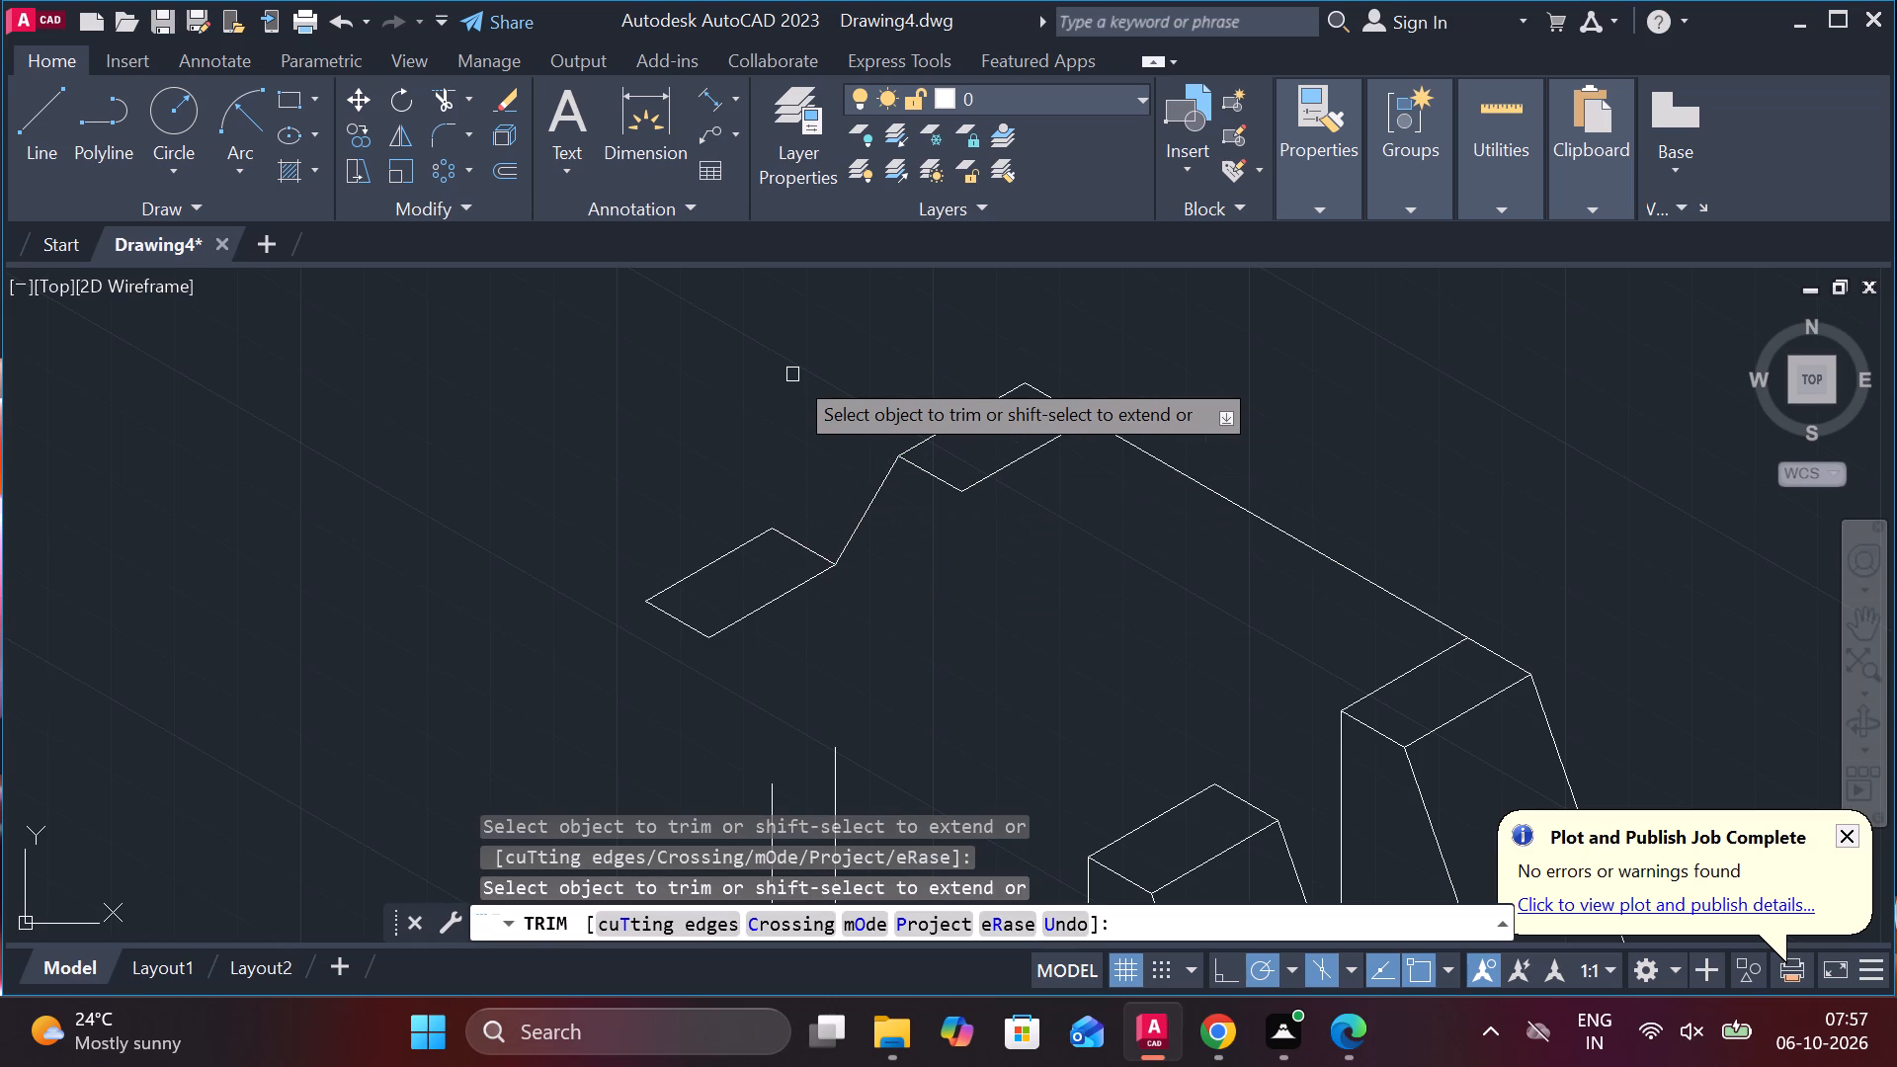
key(Escape)
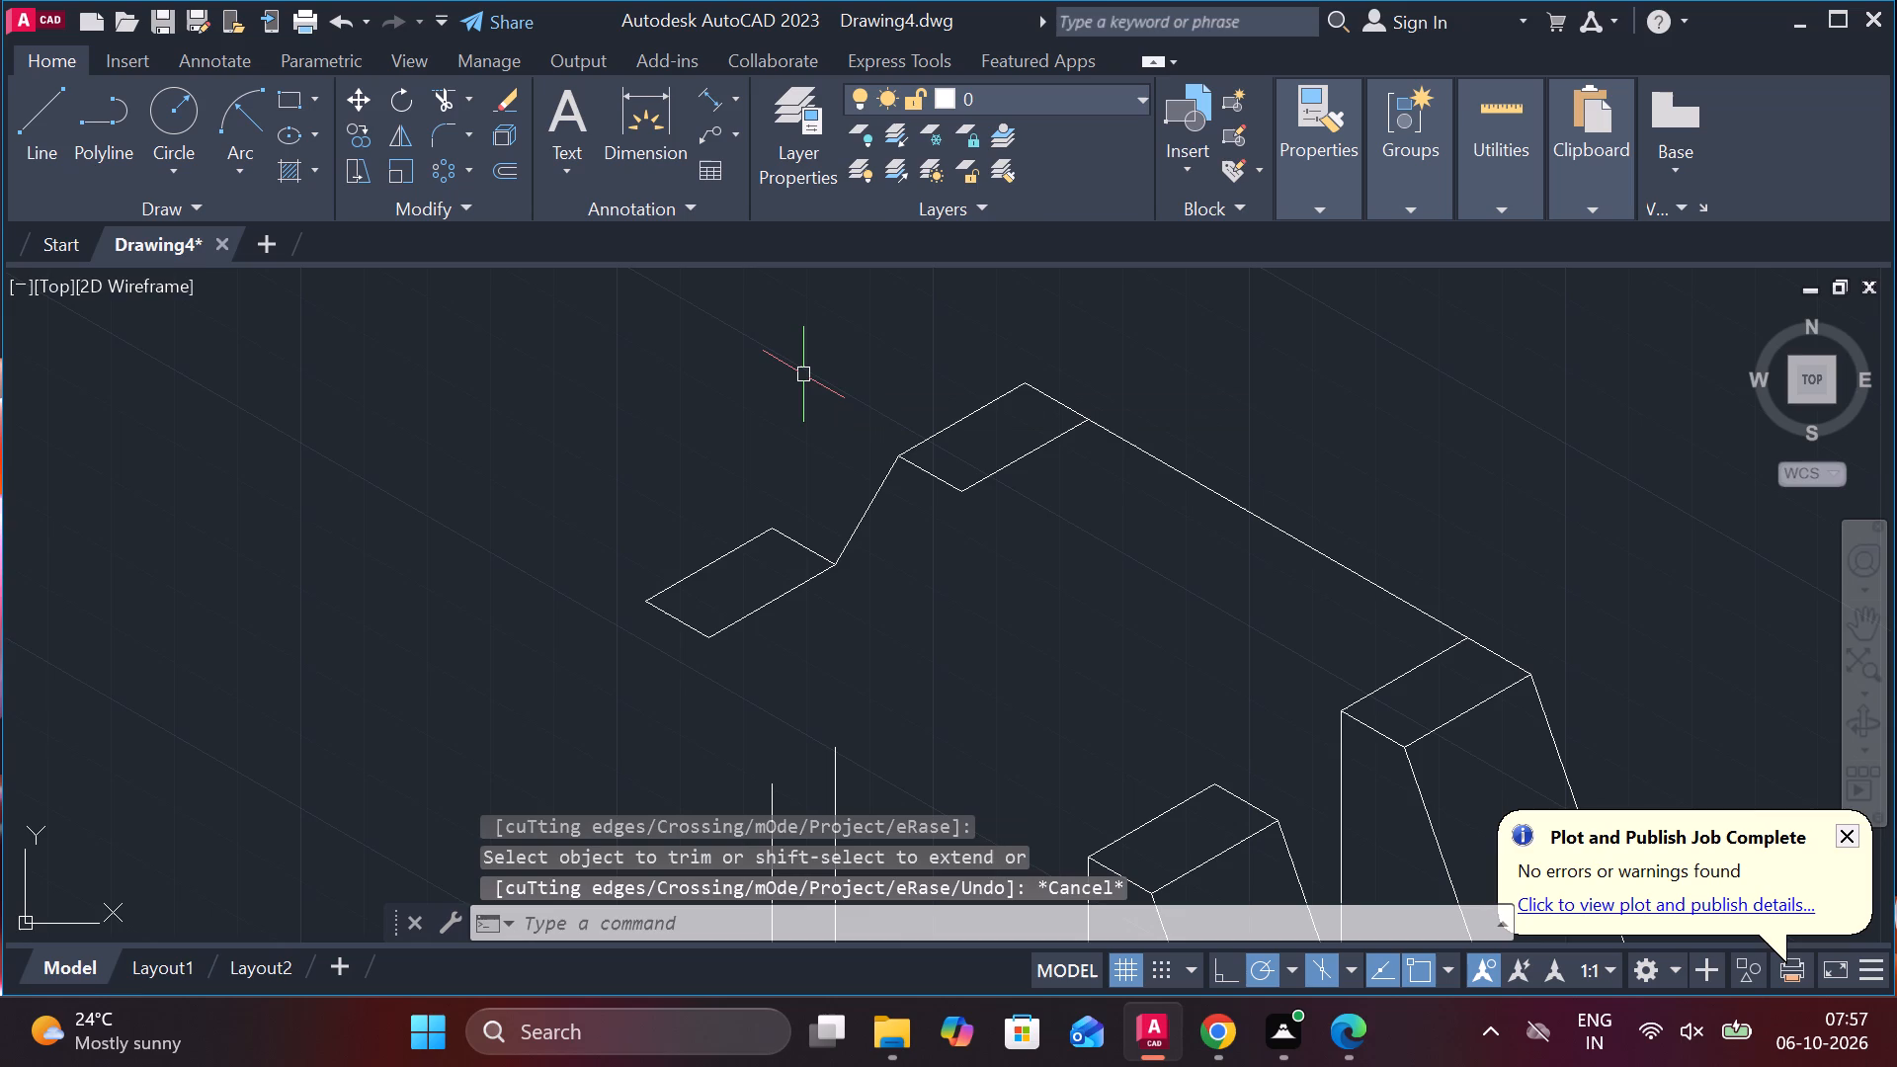
Draw a sloped line from the rear top corner of the low block to the outer corner of the new top face.
middle_drag(803, 374, 935, 310)
scroll(940, 354, down, 1)
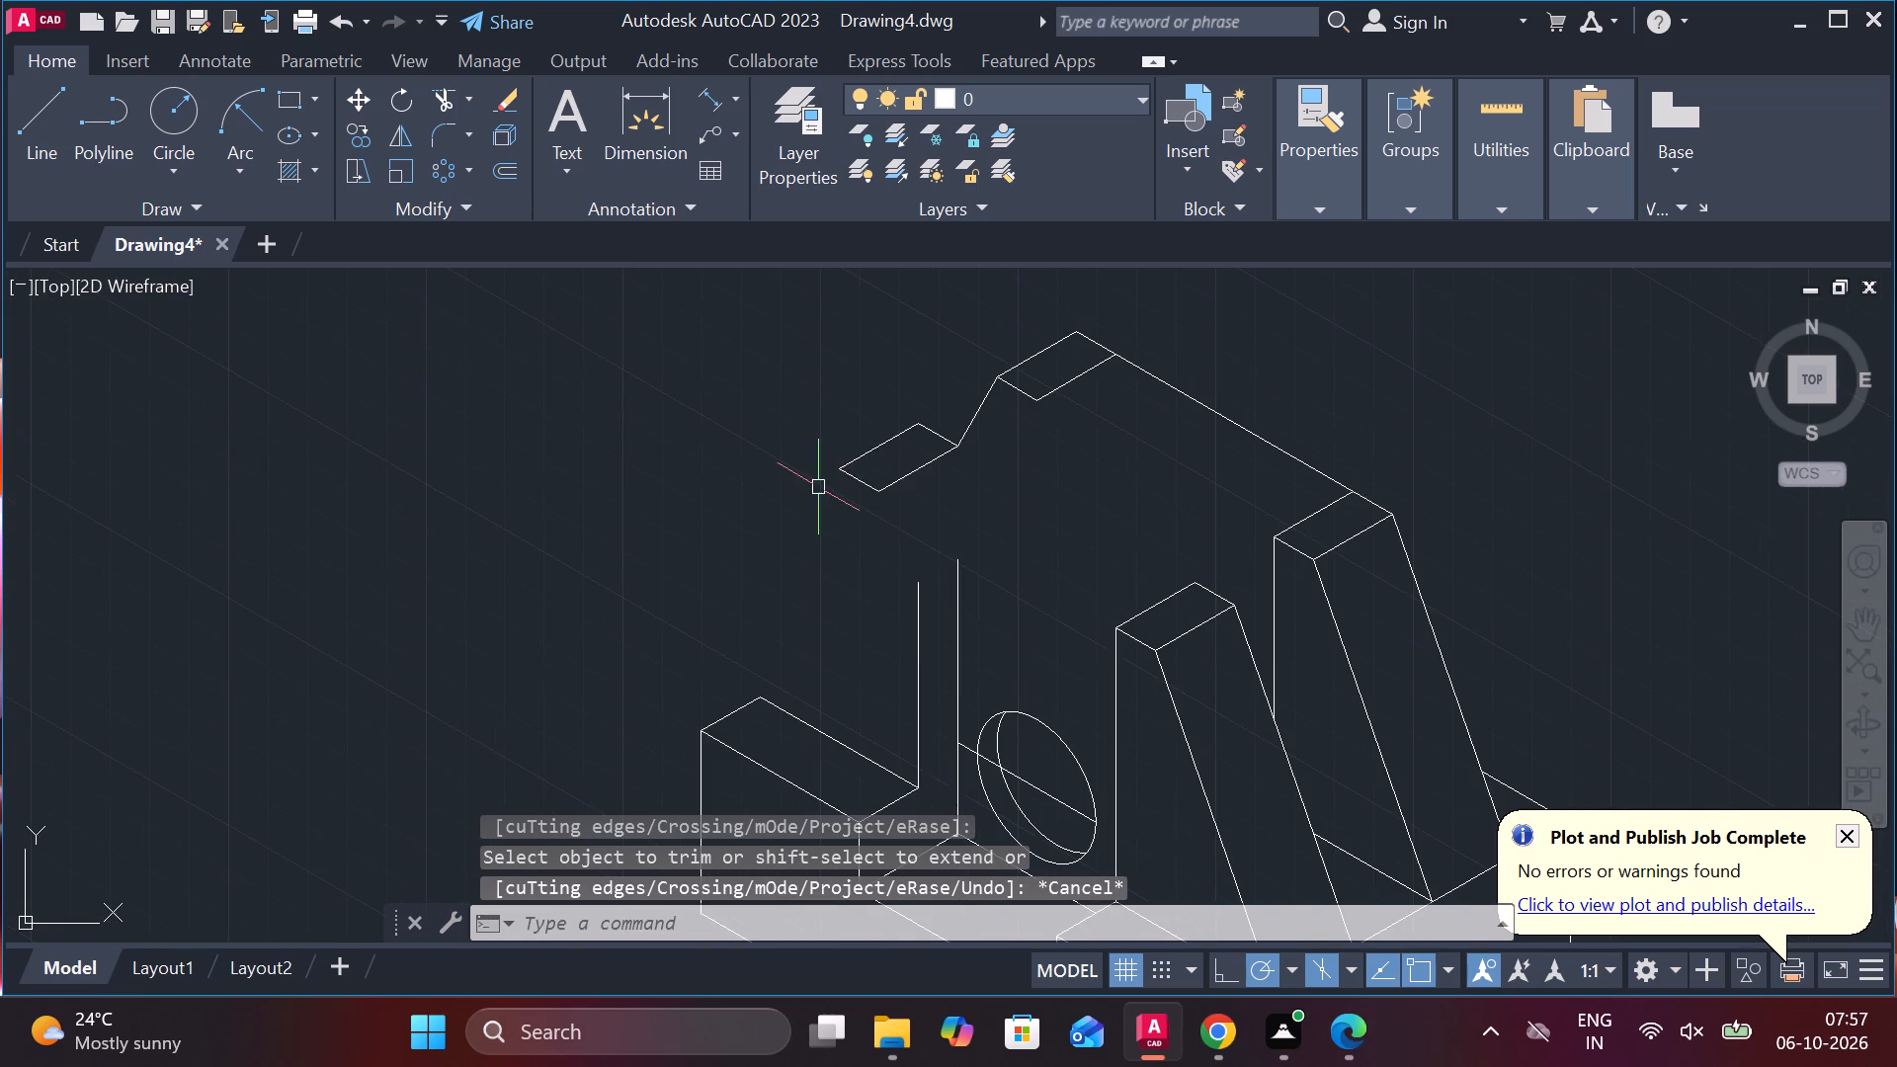
middle_drag(812, 487, 785, 419)
click(27, 108)
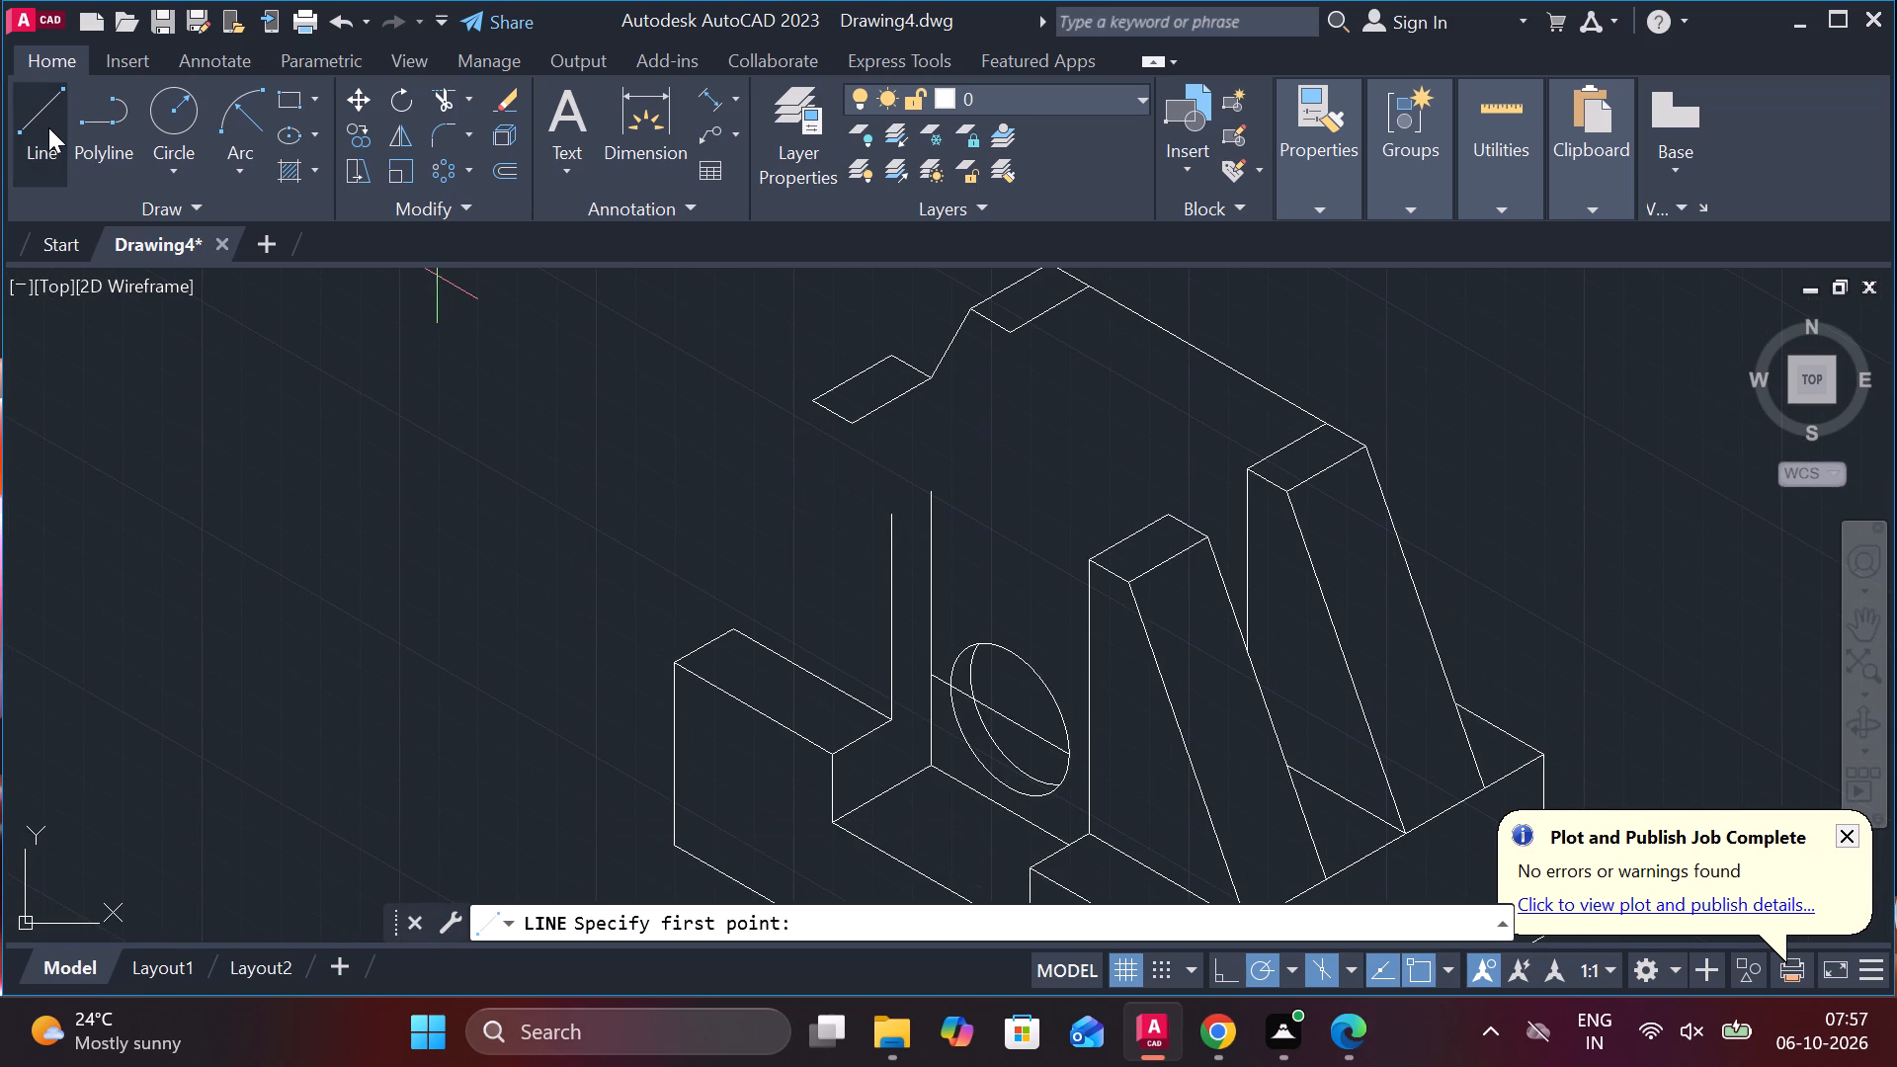
click(728, 619)
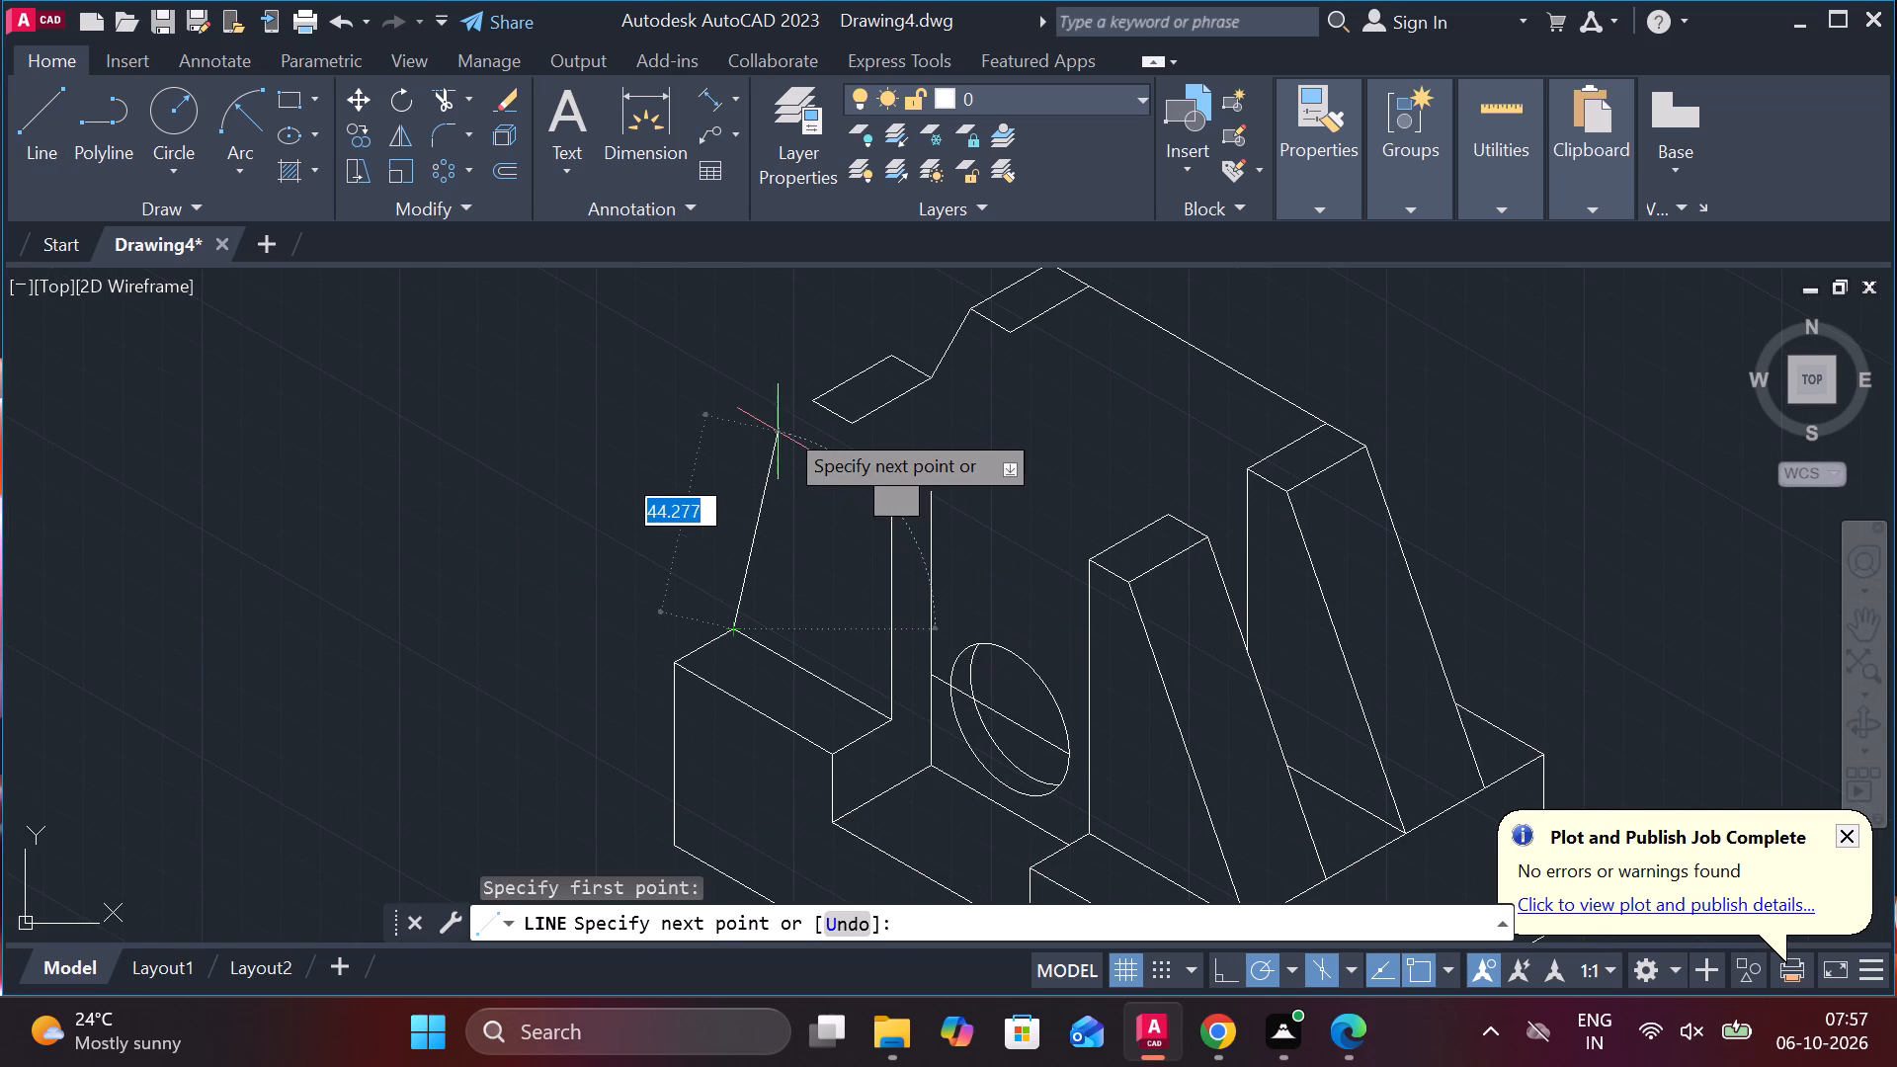
scroll(786, 419, up, 1)
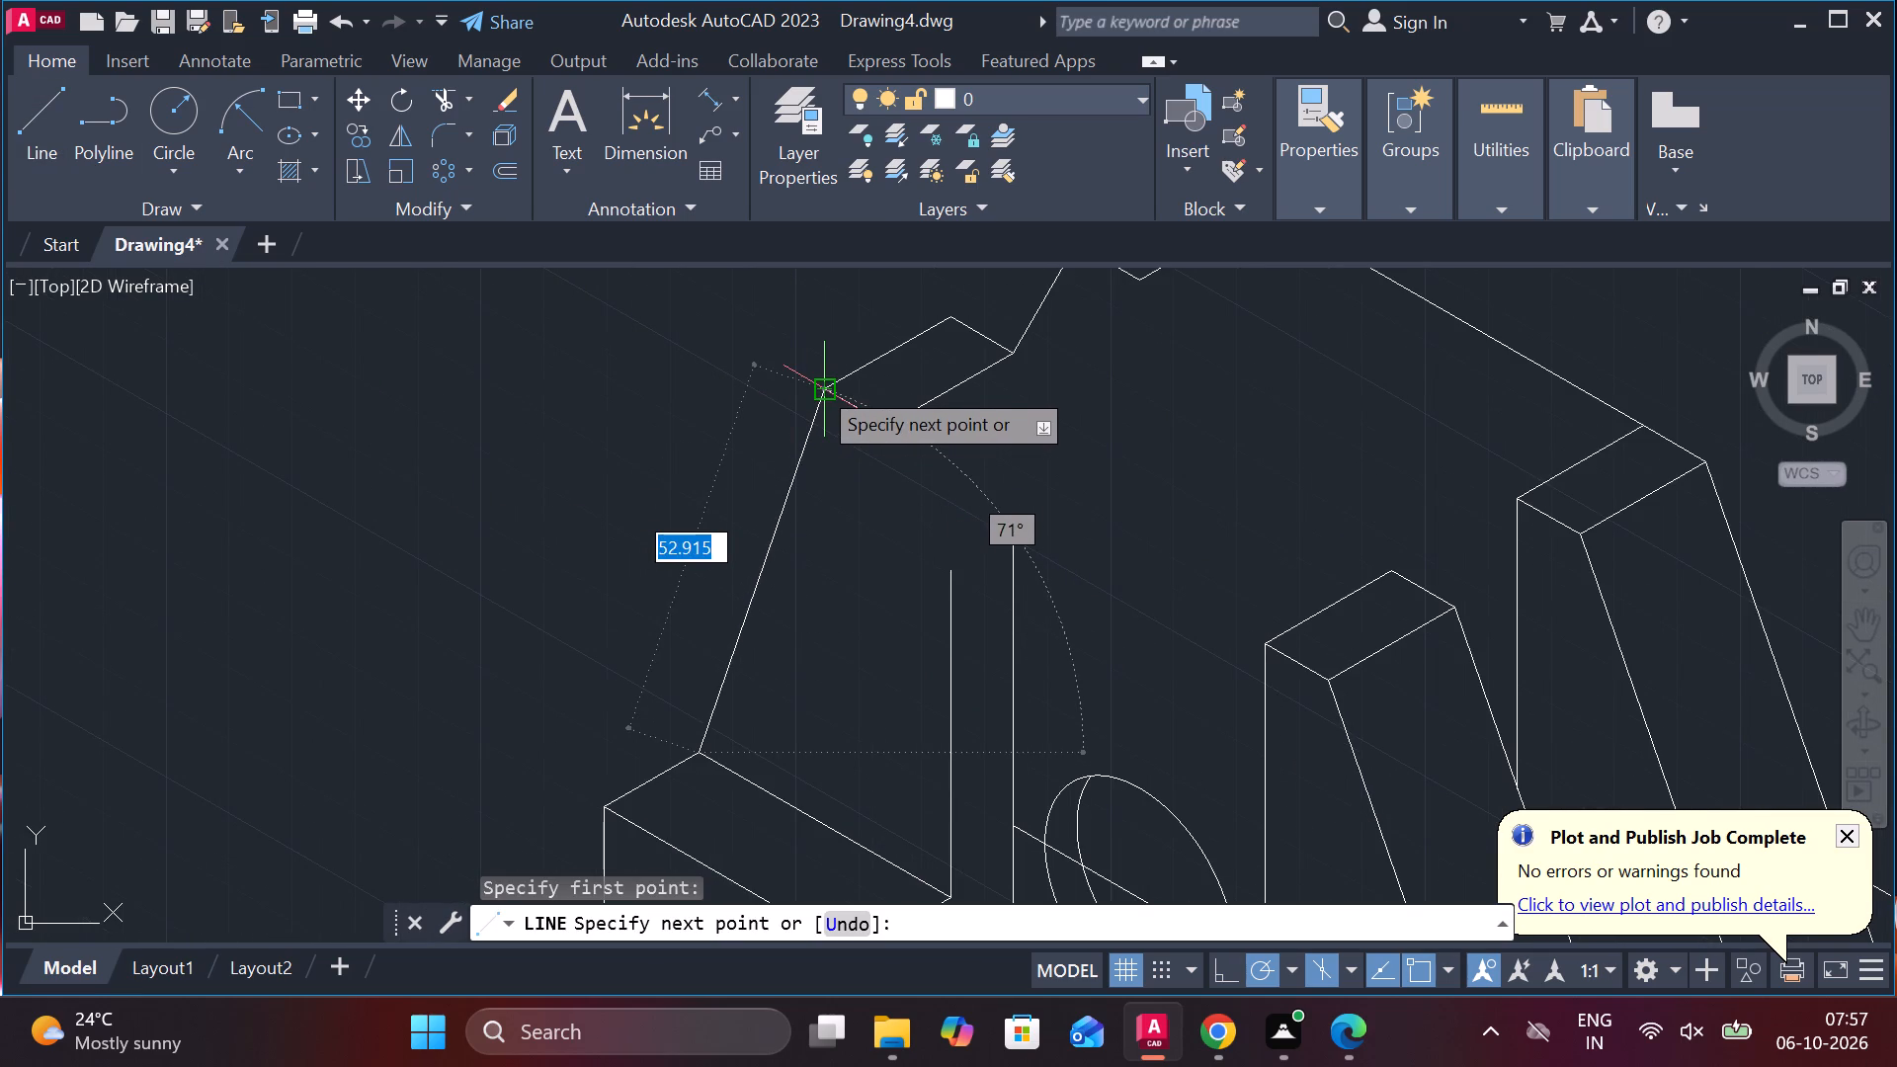
click(824, 381)
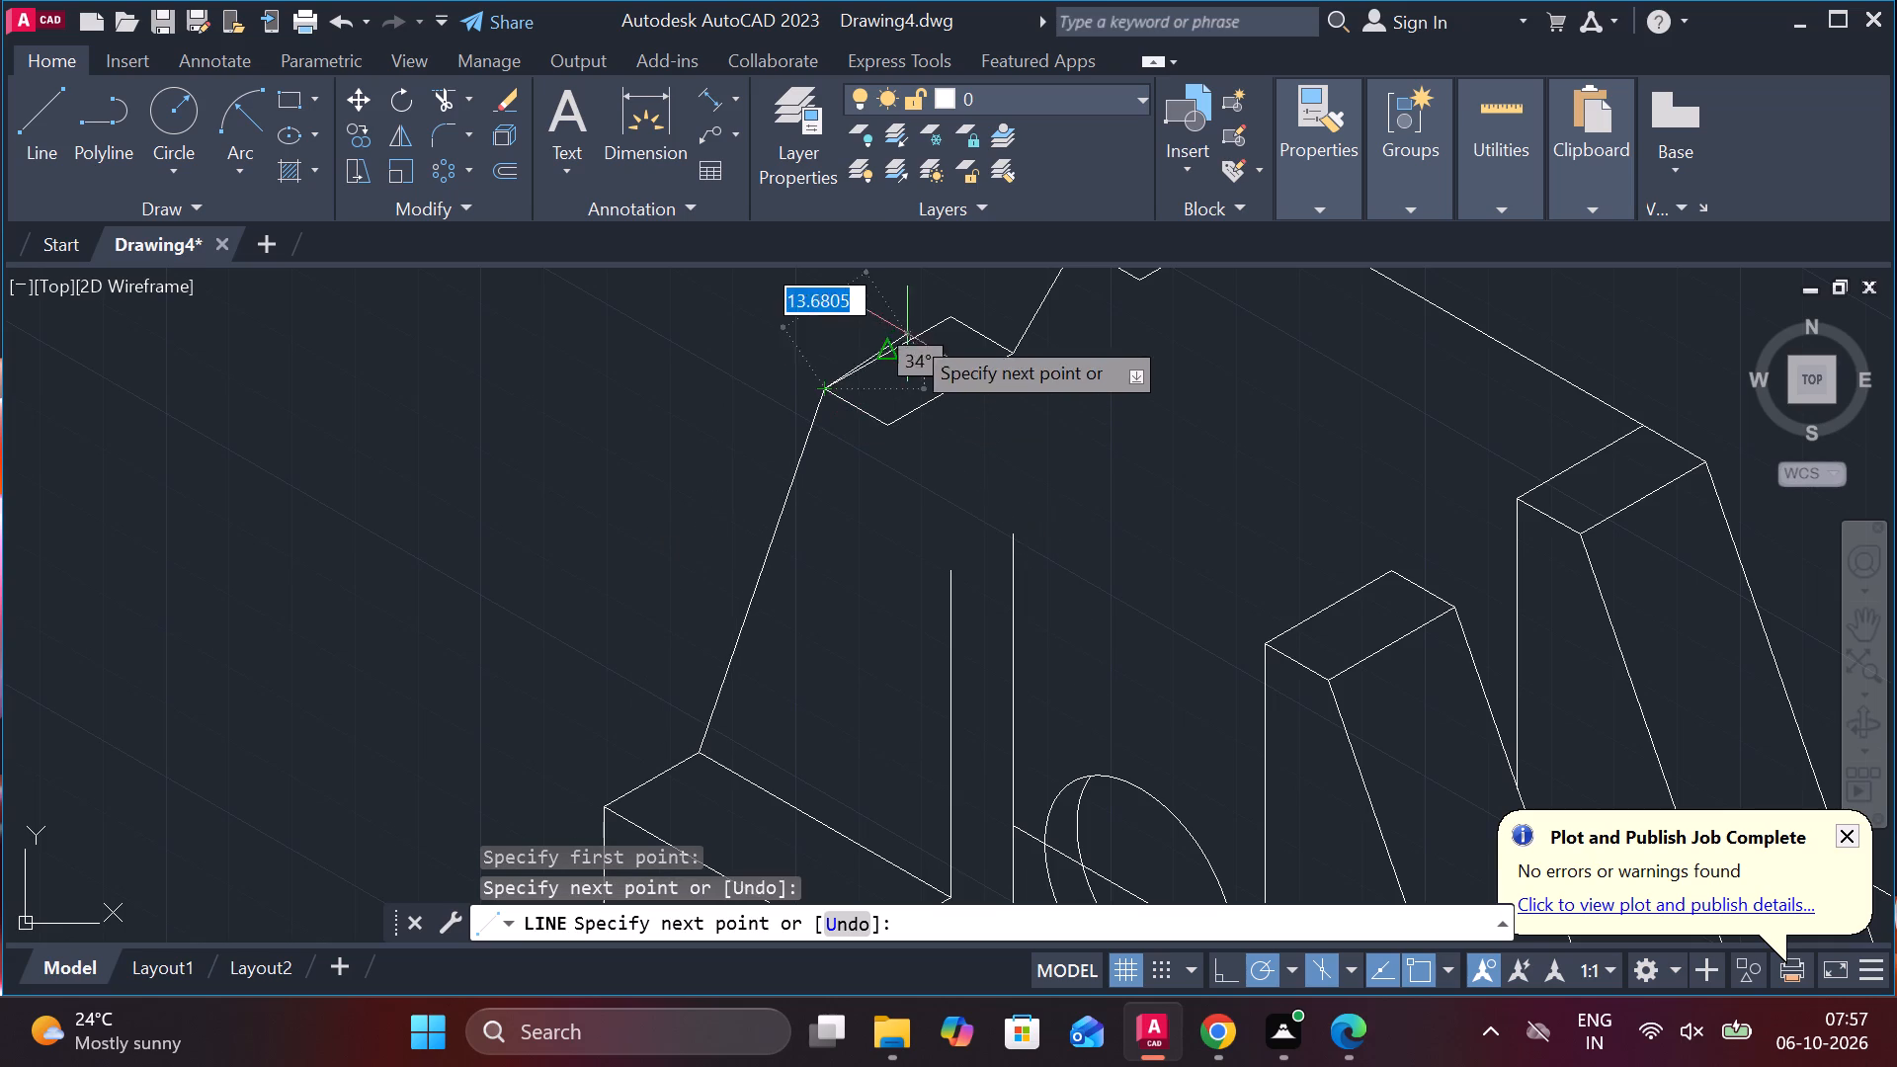
key(Escape)
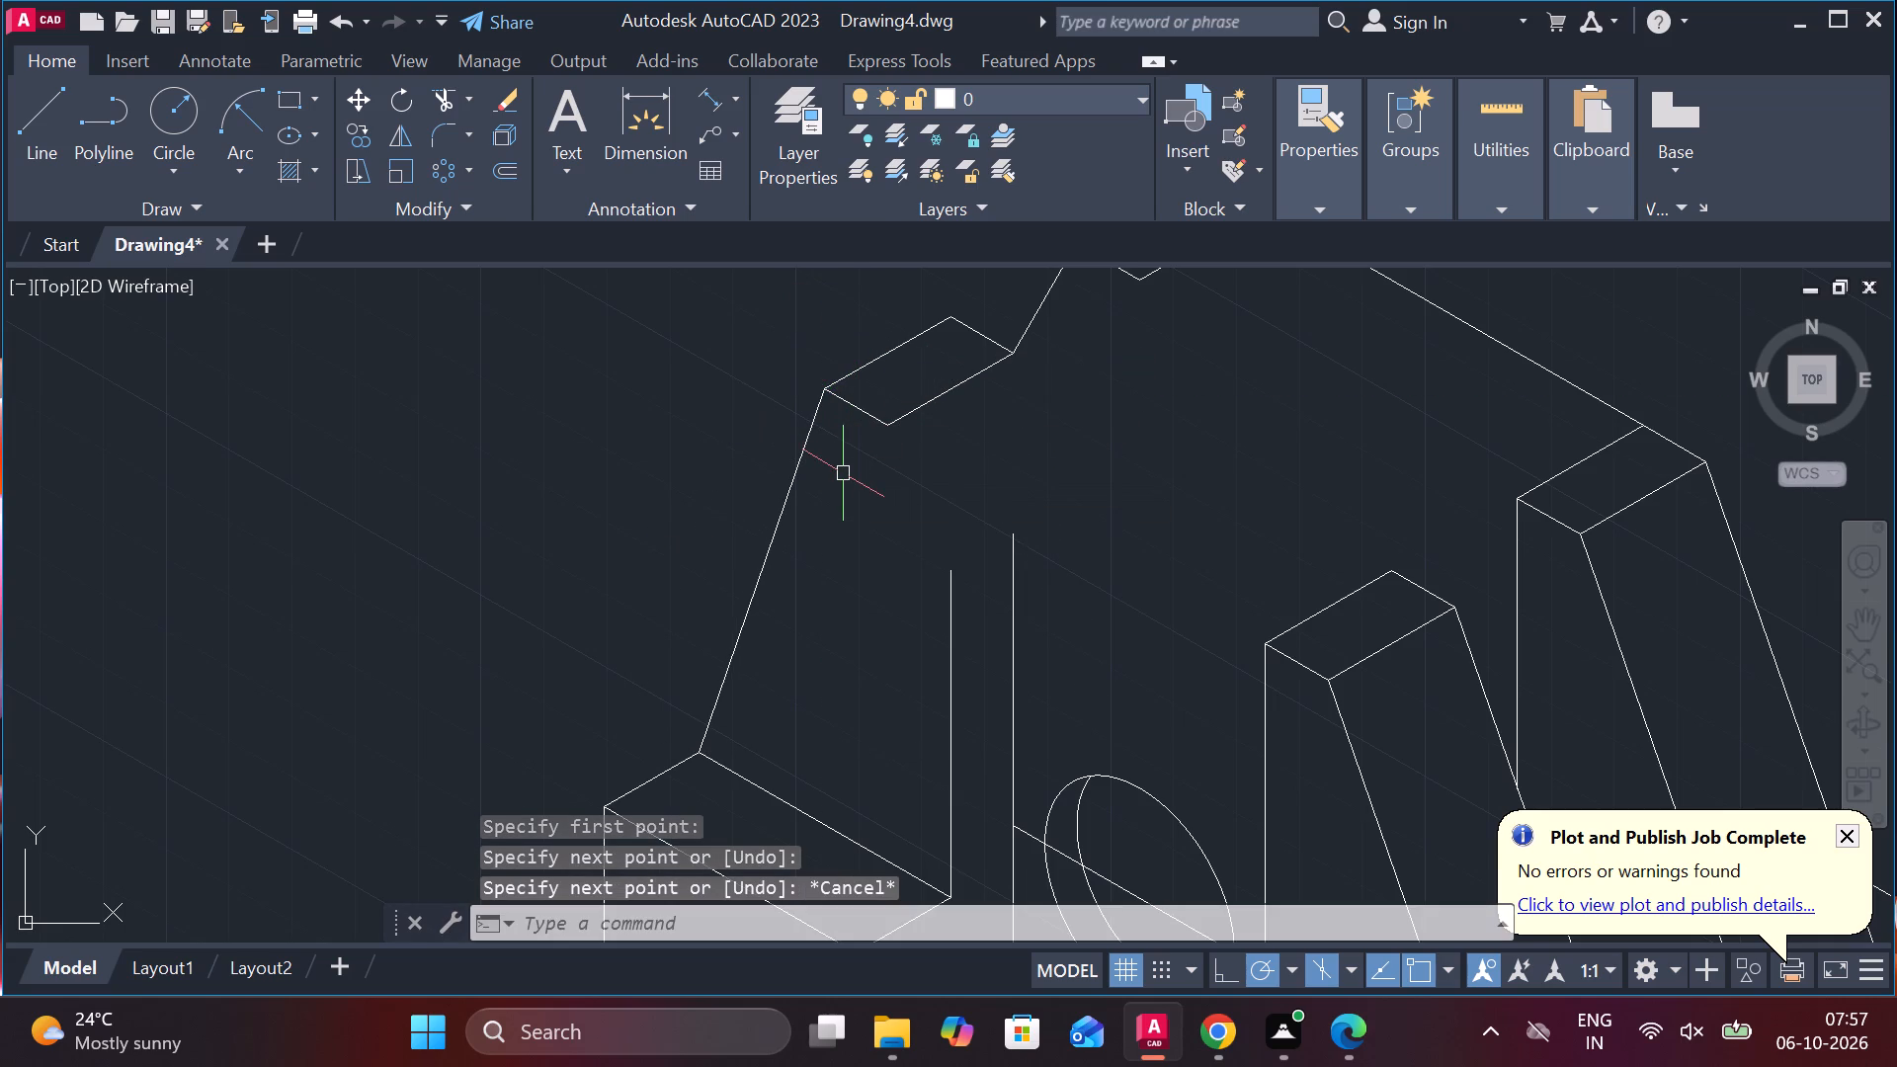
Erase the vertical line rising from the low block's inner top corner.
middle_drag(851, 492, 822, 493)
scroll(823, 493, down, 1)
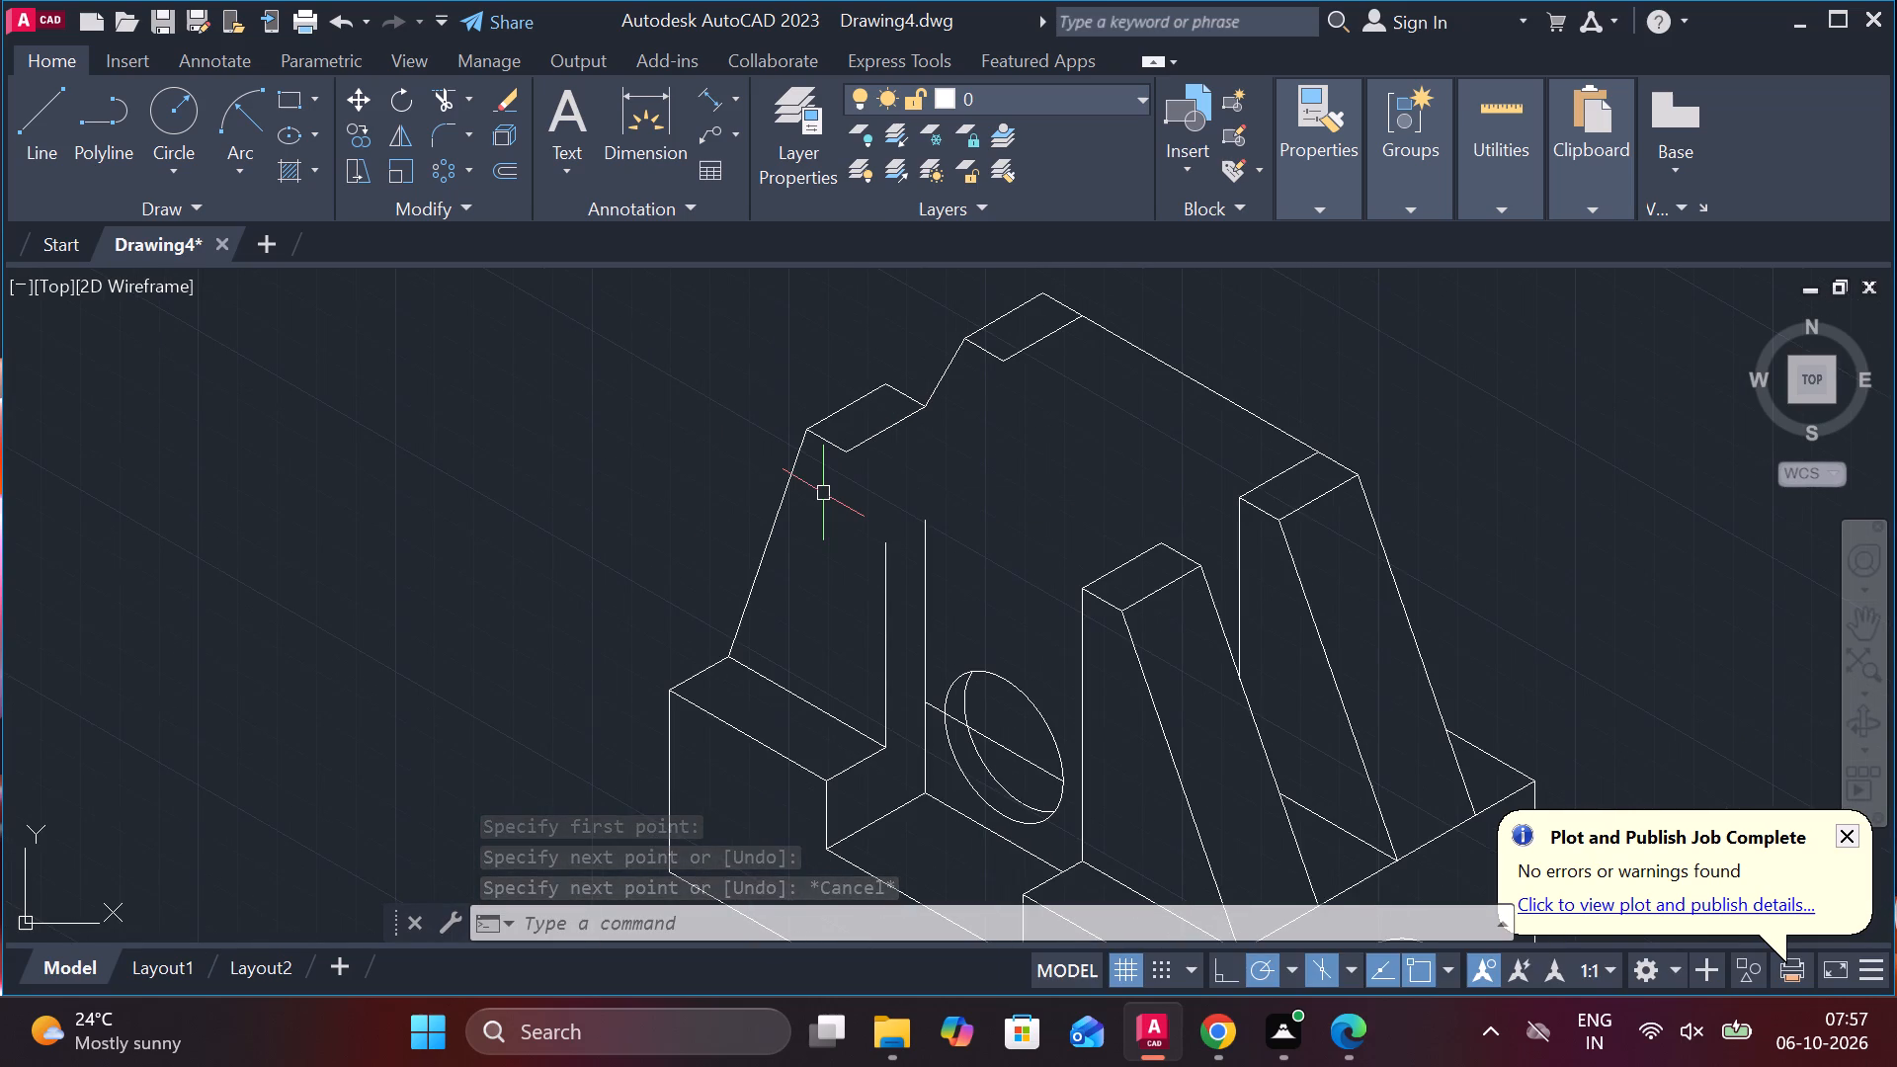
click(881, 698)
key(e)
key(Return)
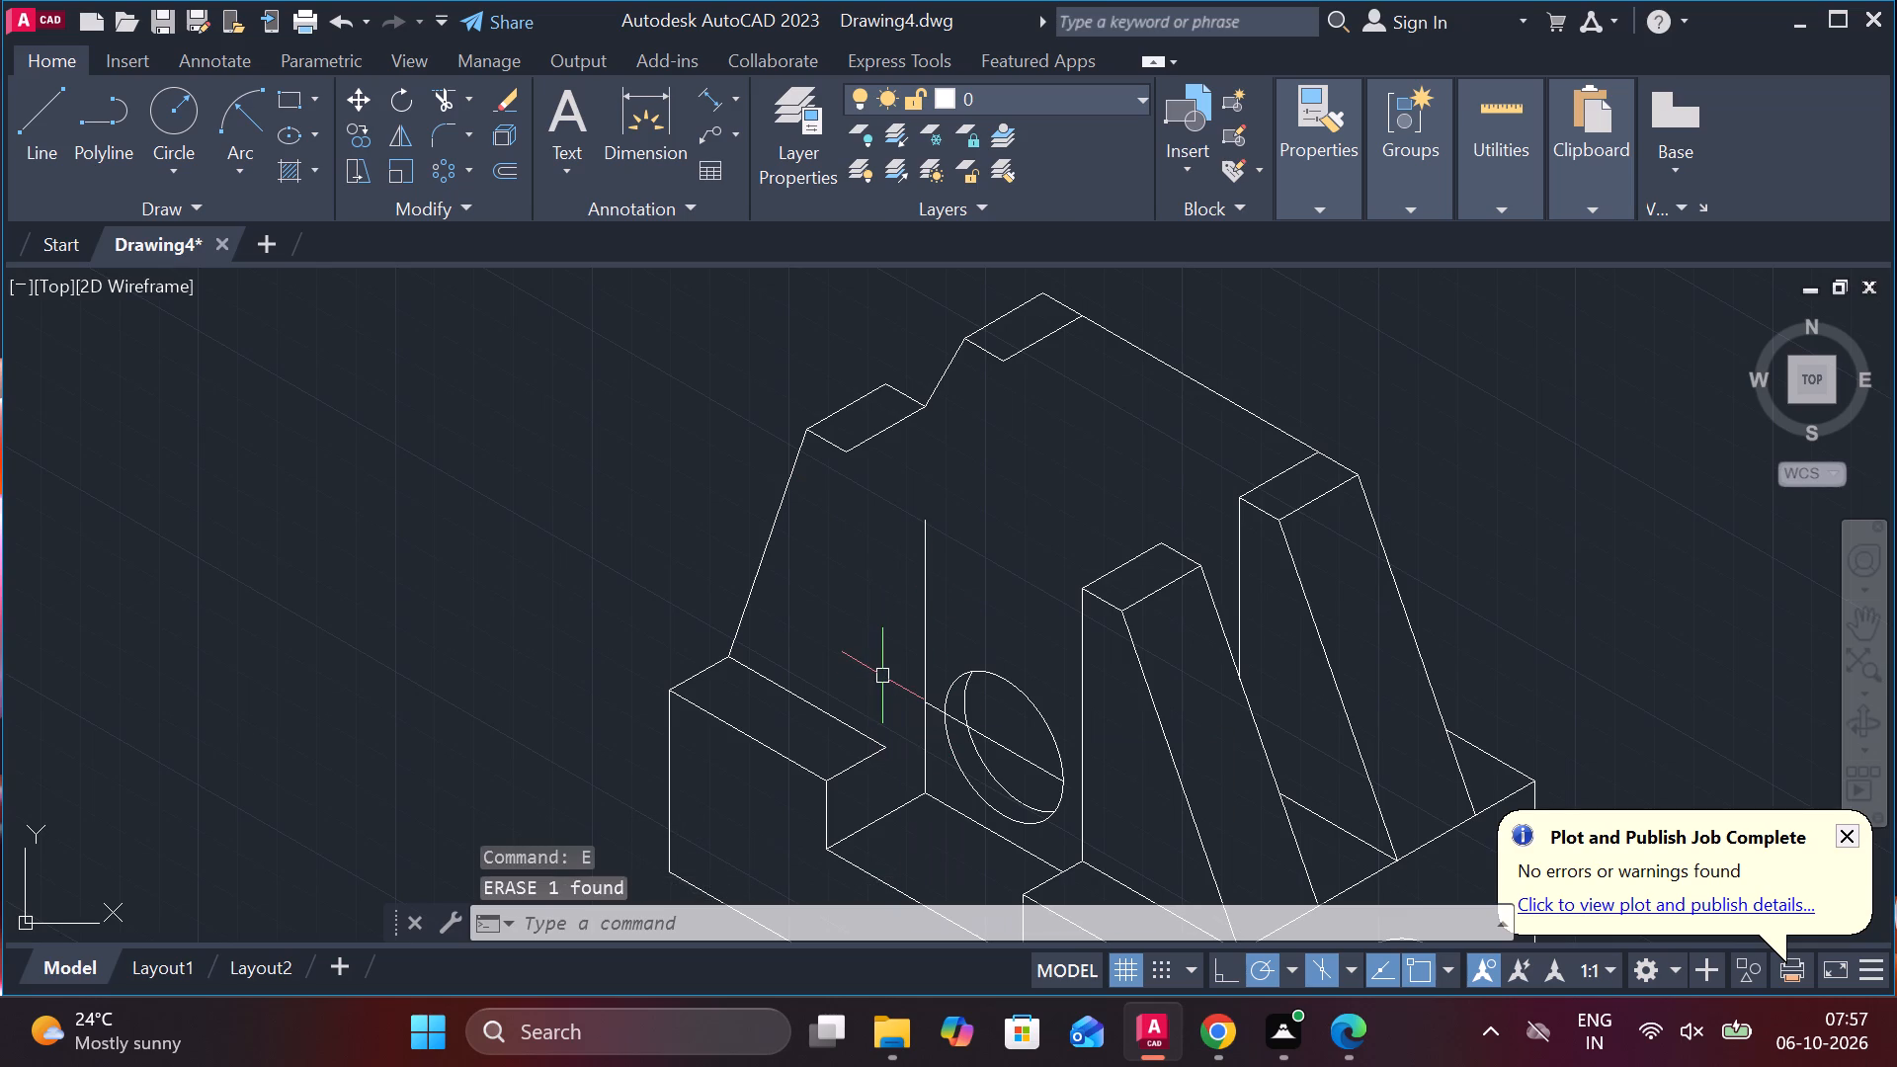
Draw connected lines from the low block's inner top corner: 60 units vertically upward and 10 units at 30°.
key(l)
key(Return)
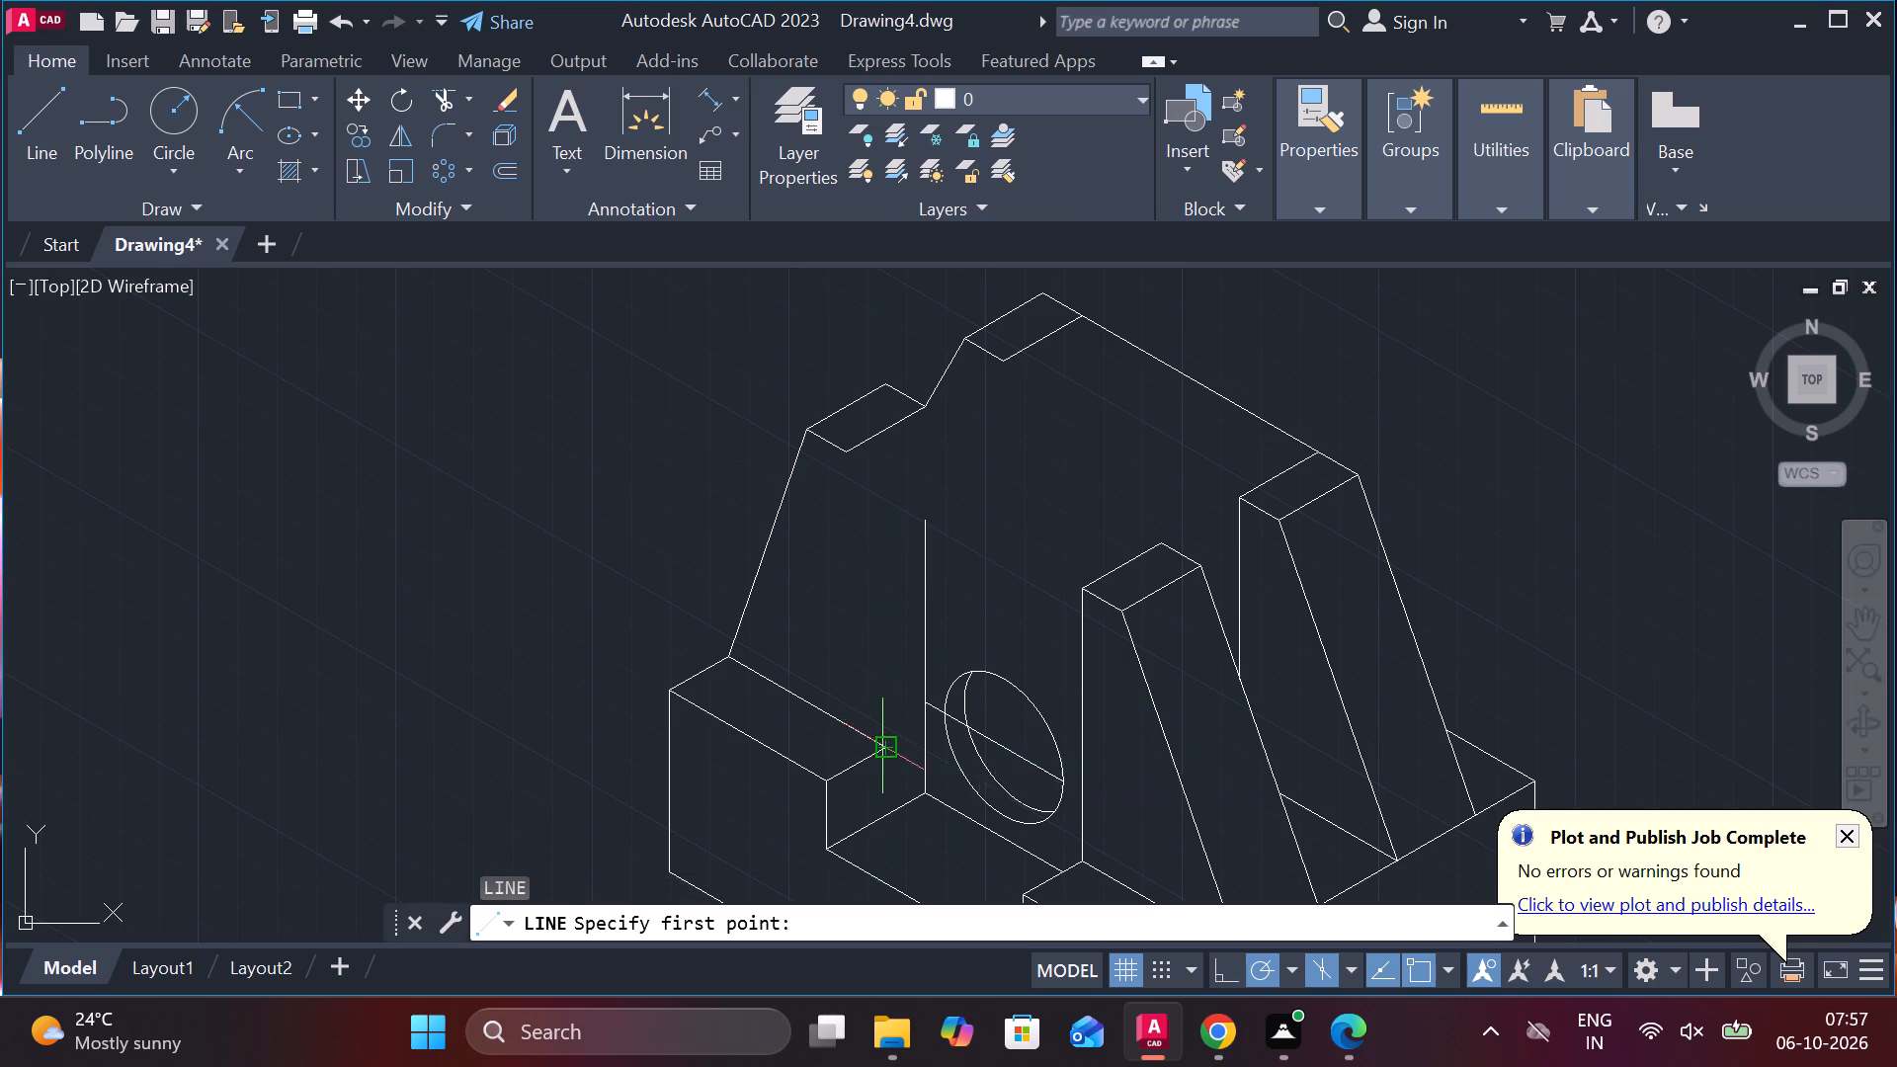
click(882, 747)
text(60)
key(Return)
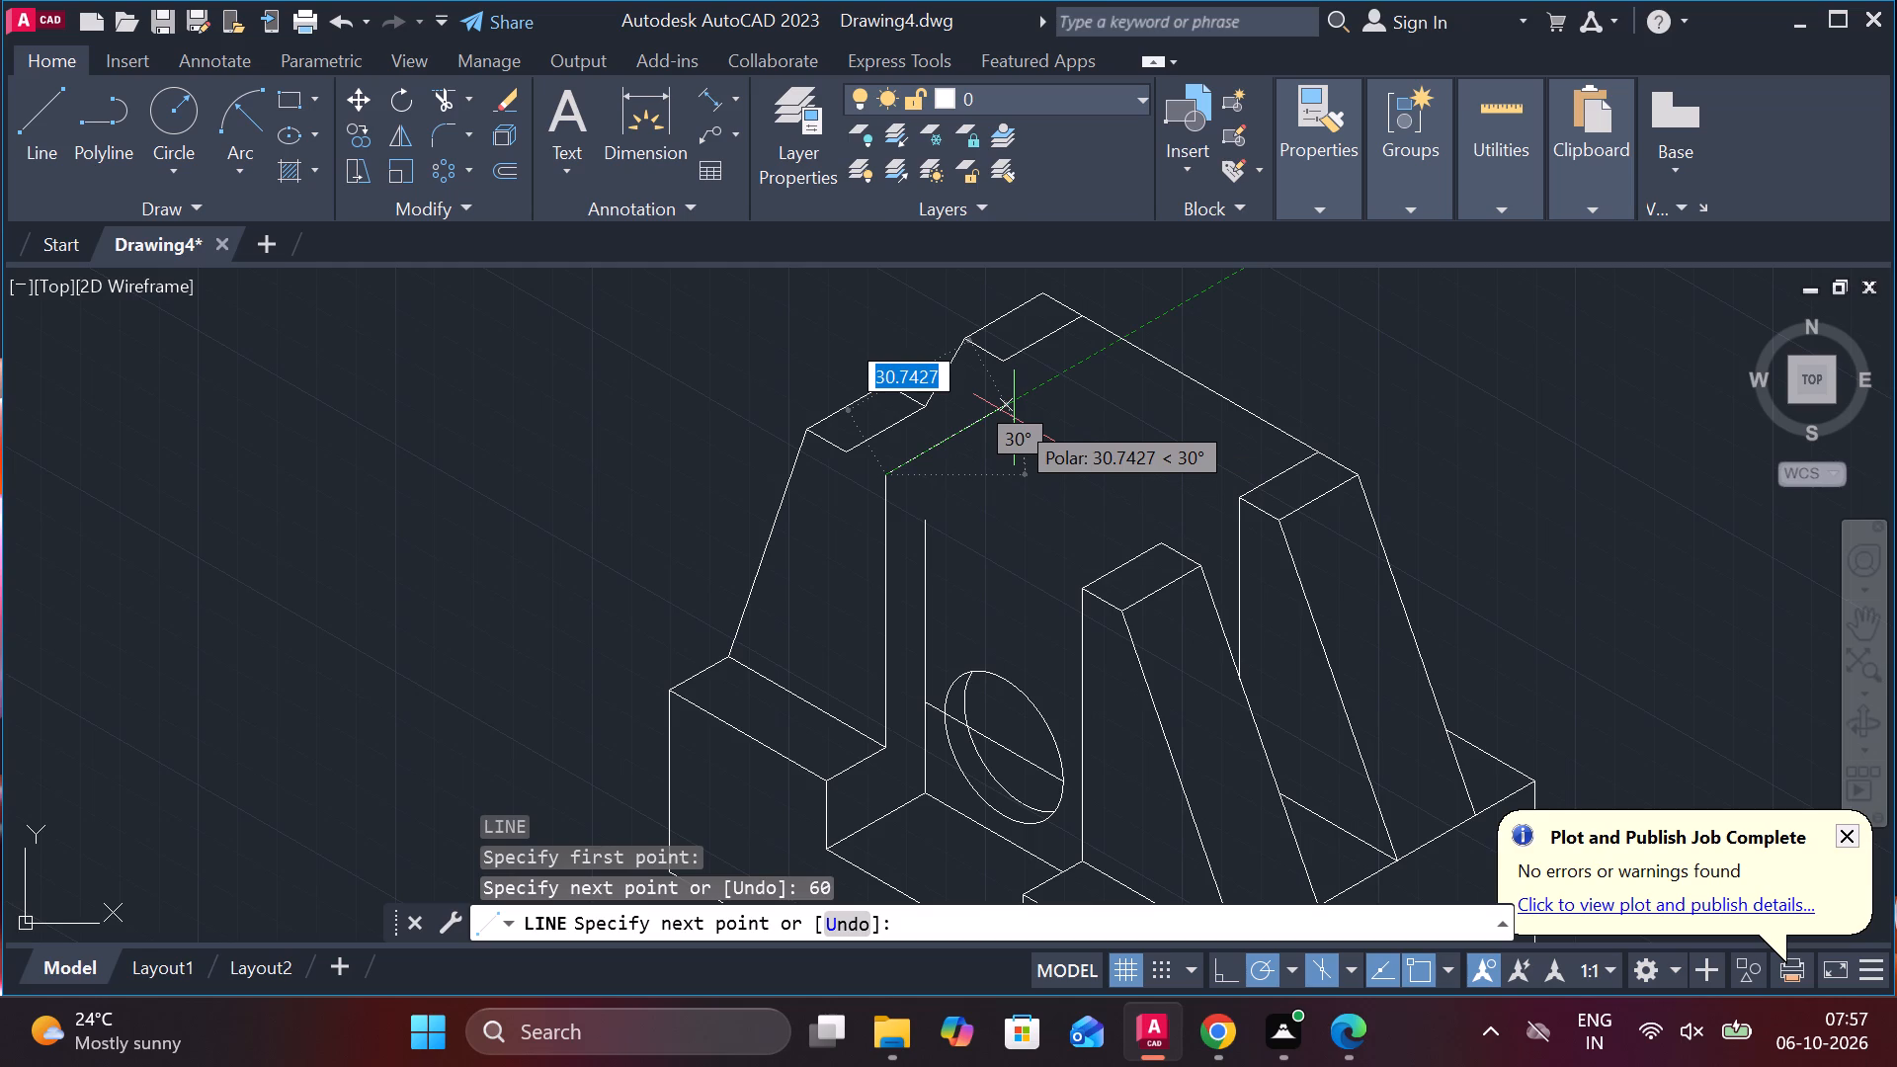
text(10)
key(Return)
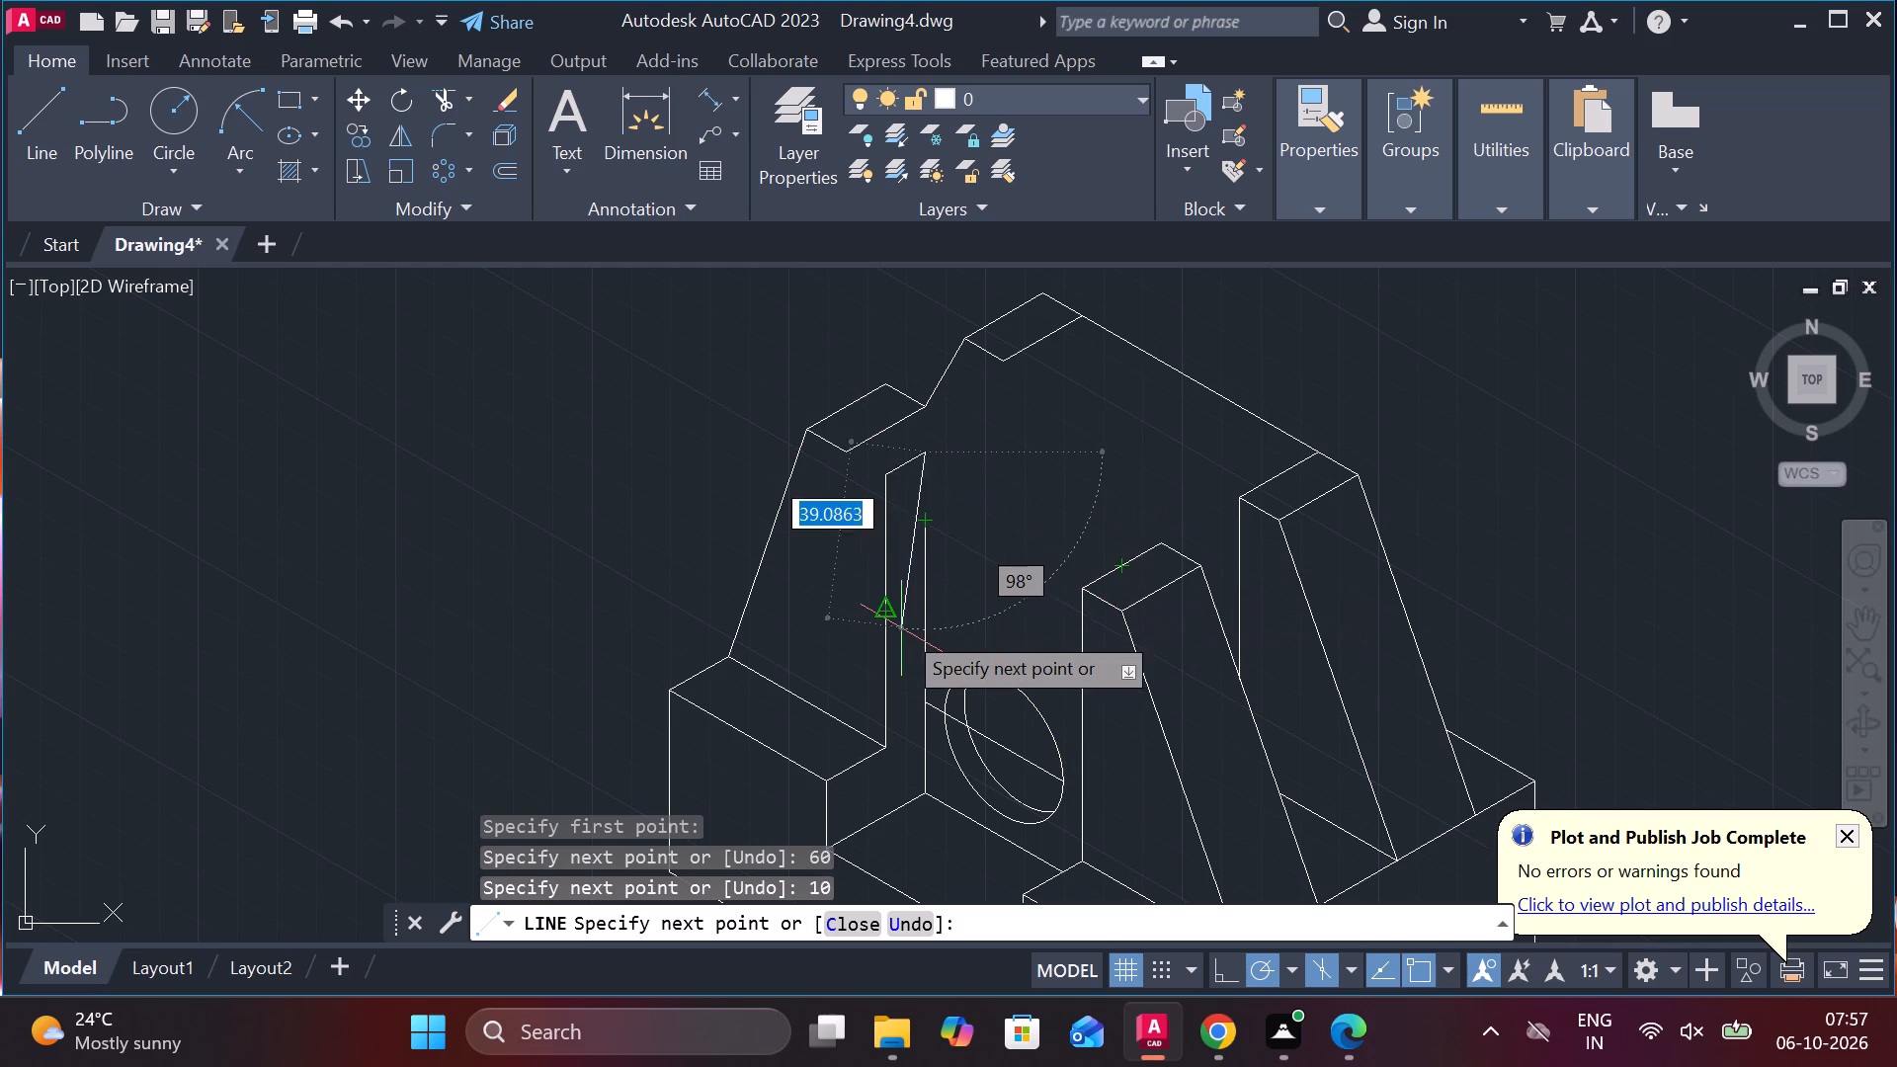
key(Escape)
Extend the upright's other vertical line up to the end of the 10-unit top line.
text(EX)
key(space)
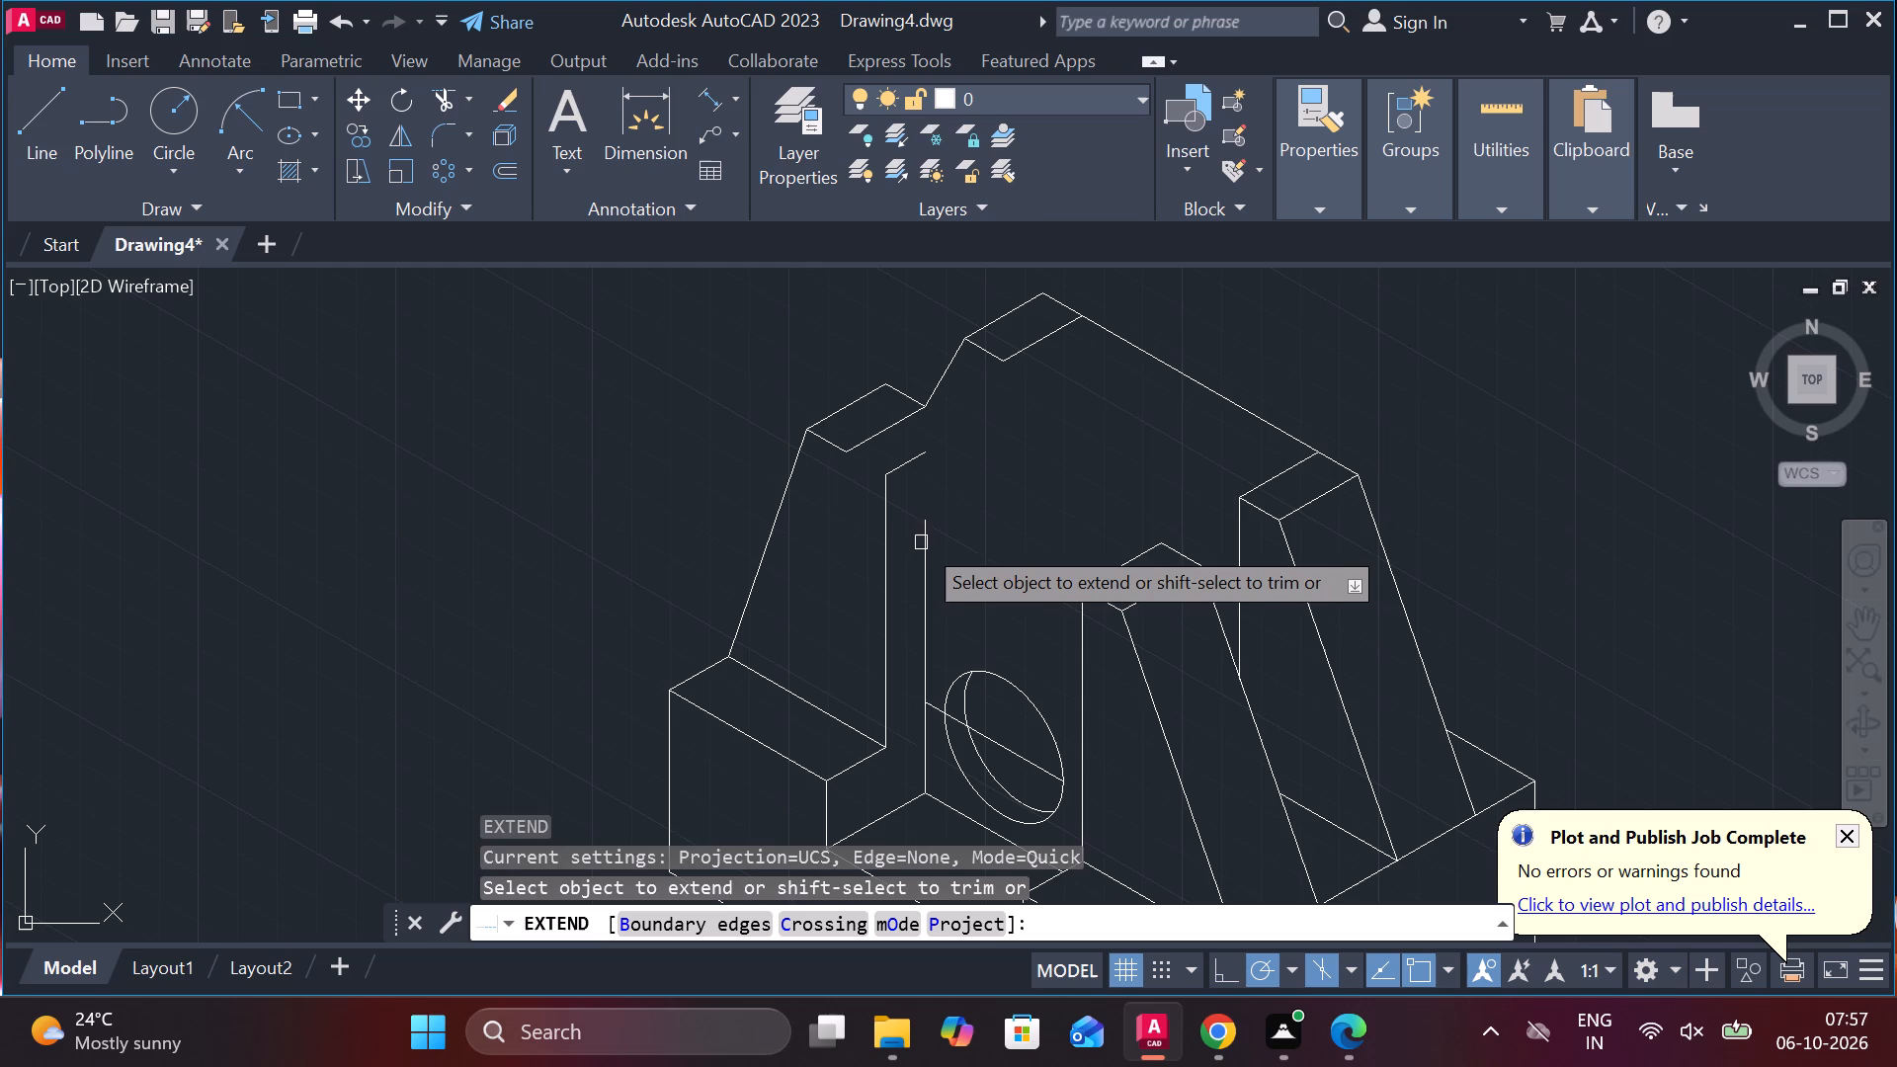
click(926, 536)
key(Escape)
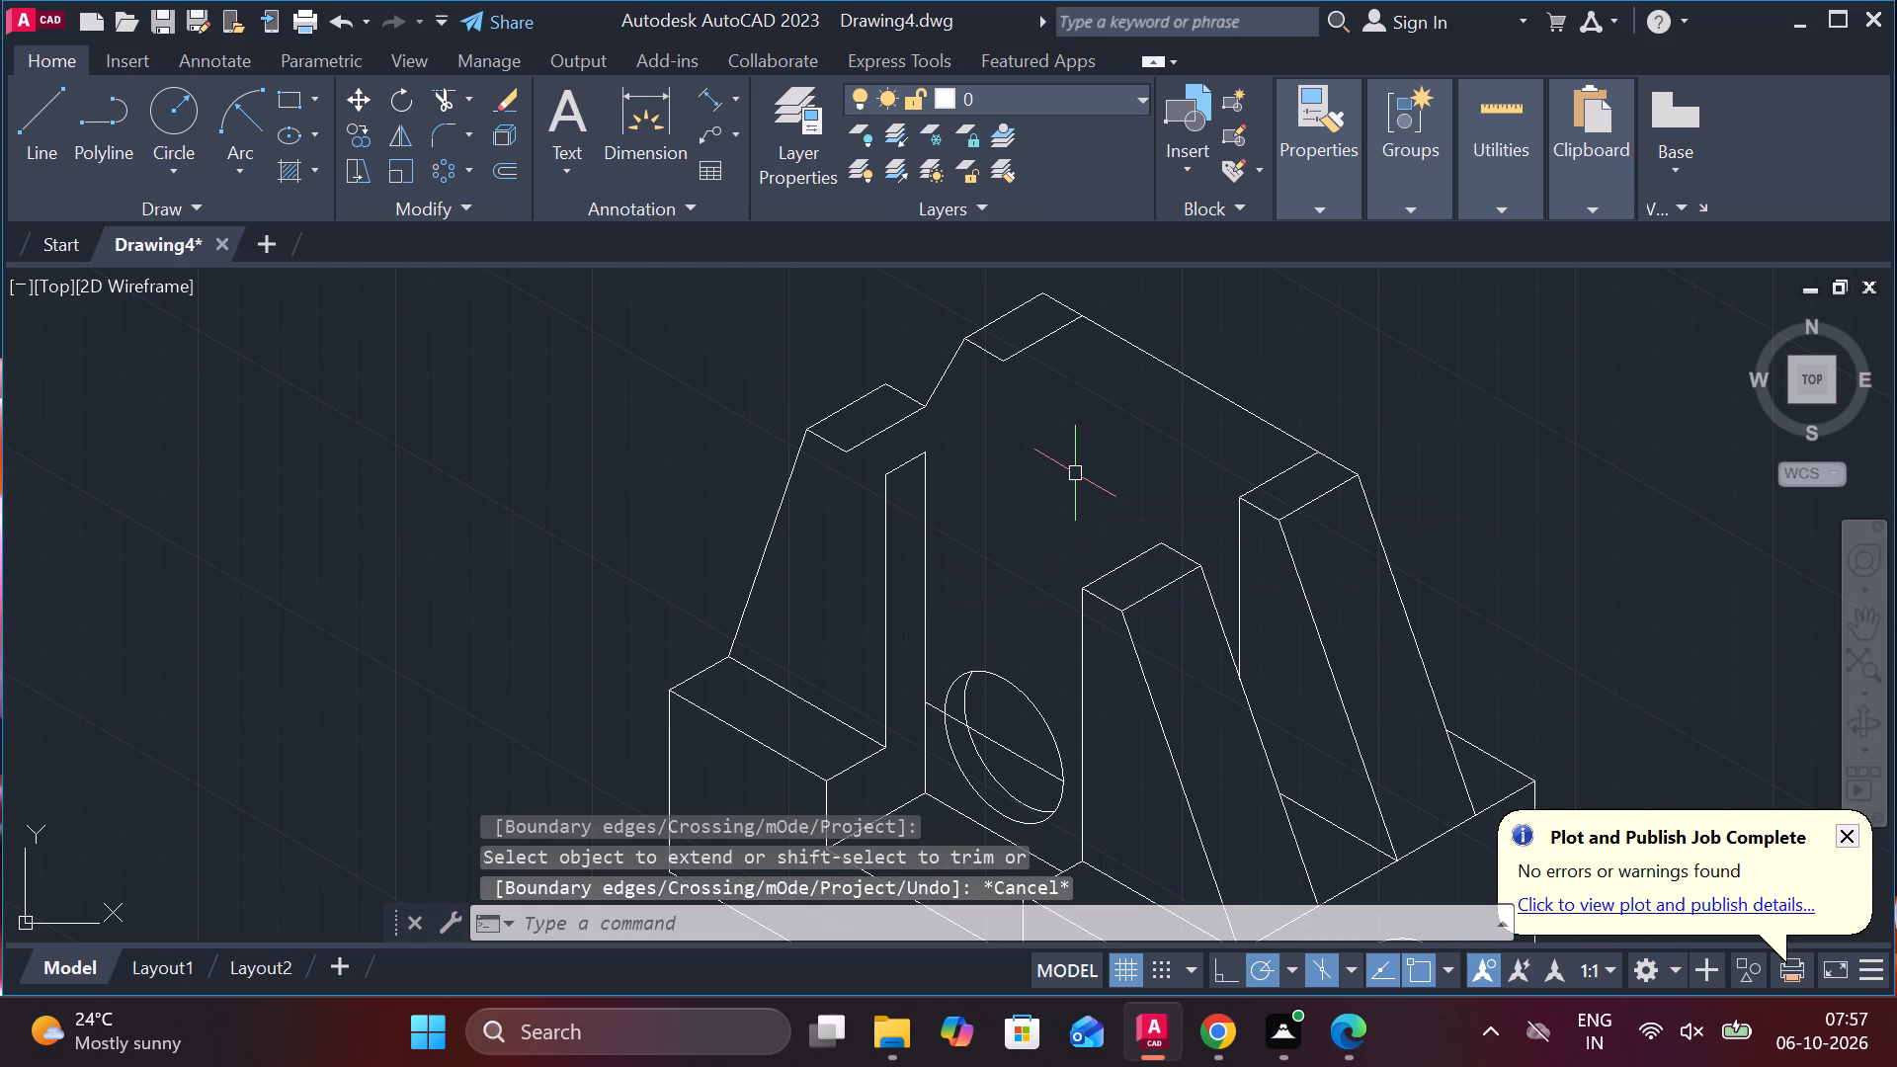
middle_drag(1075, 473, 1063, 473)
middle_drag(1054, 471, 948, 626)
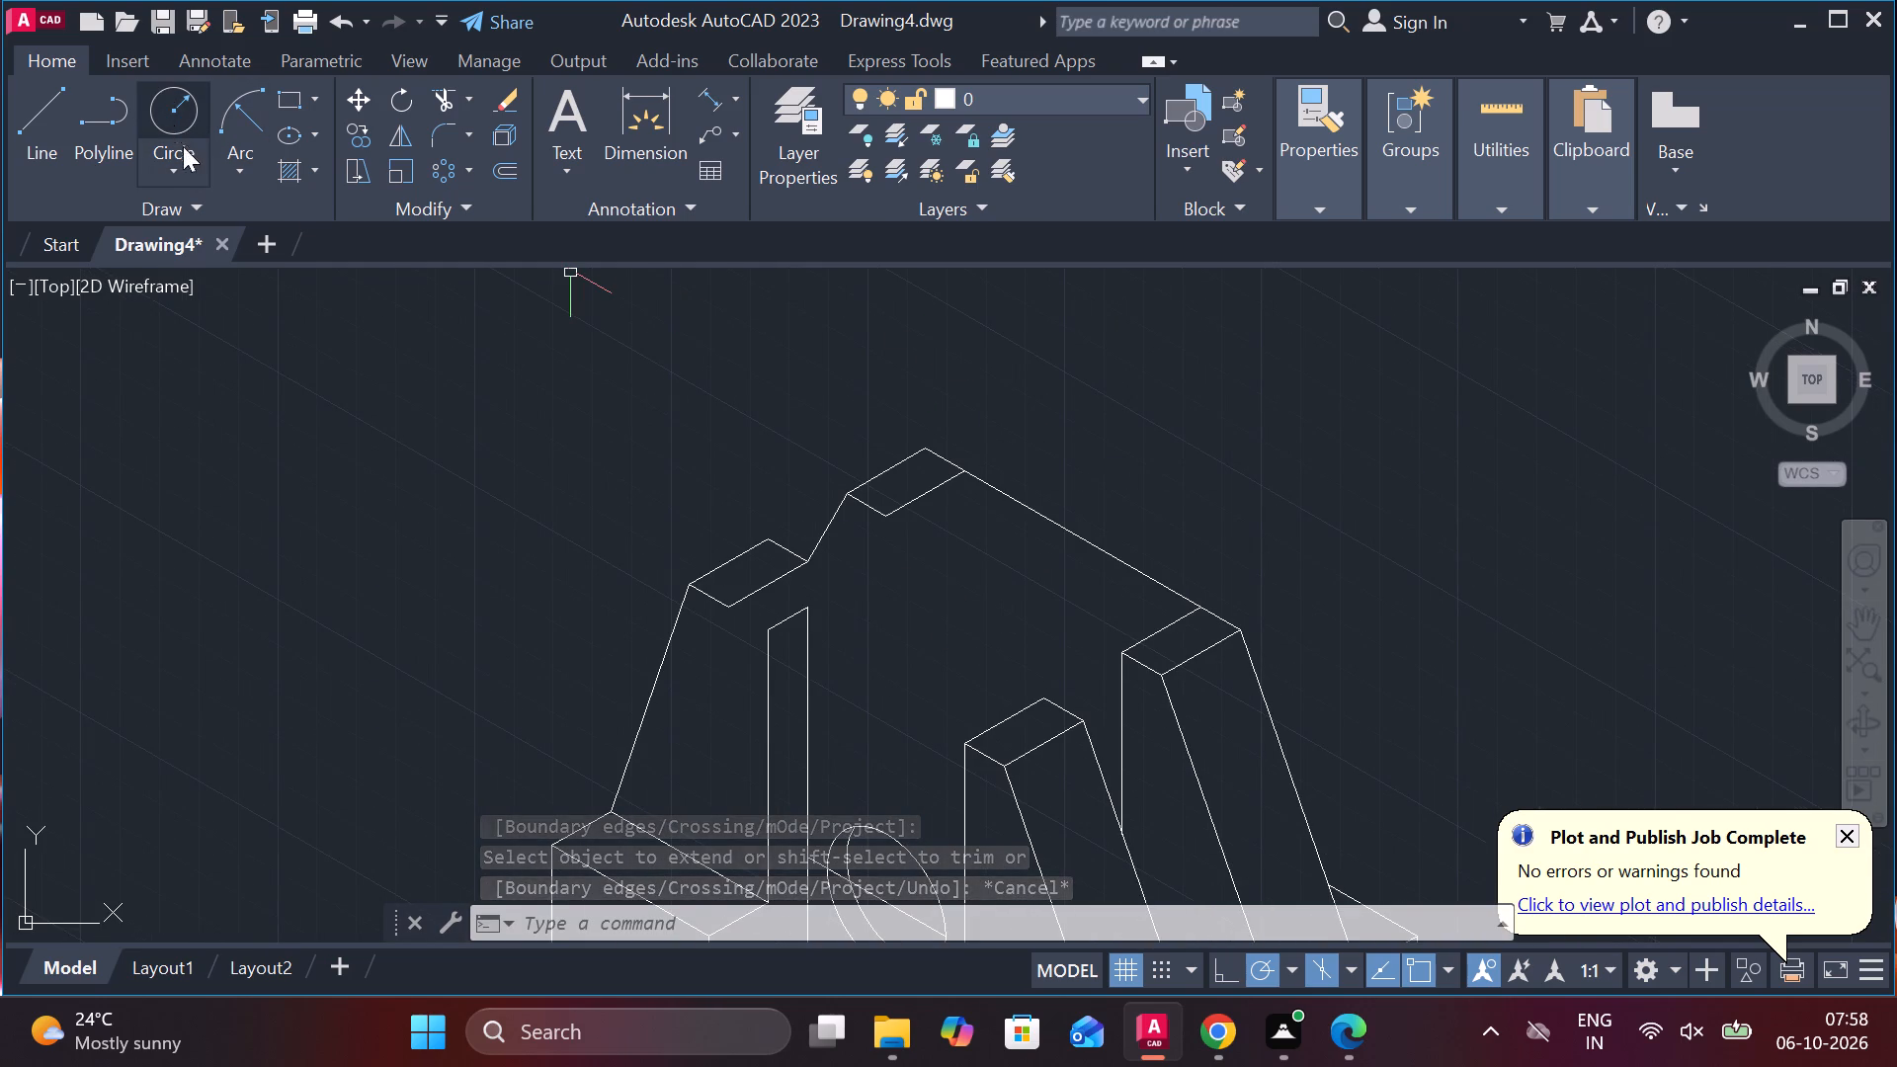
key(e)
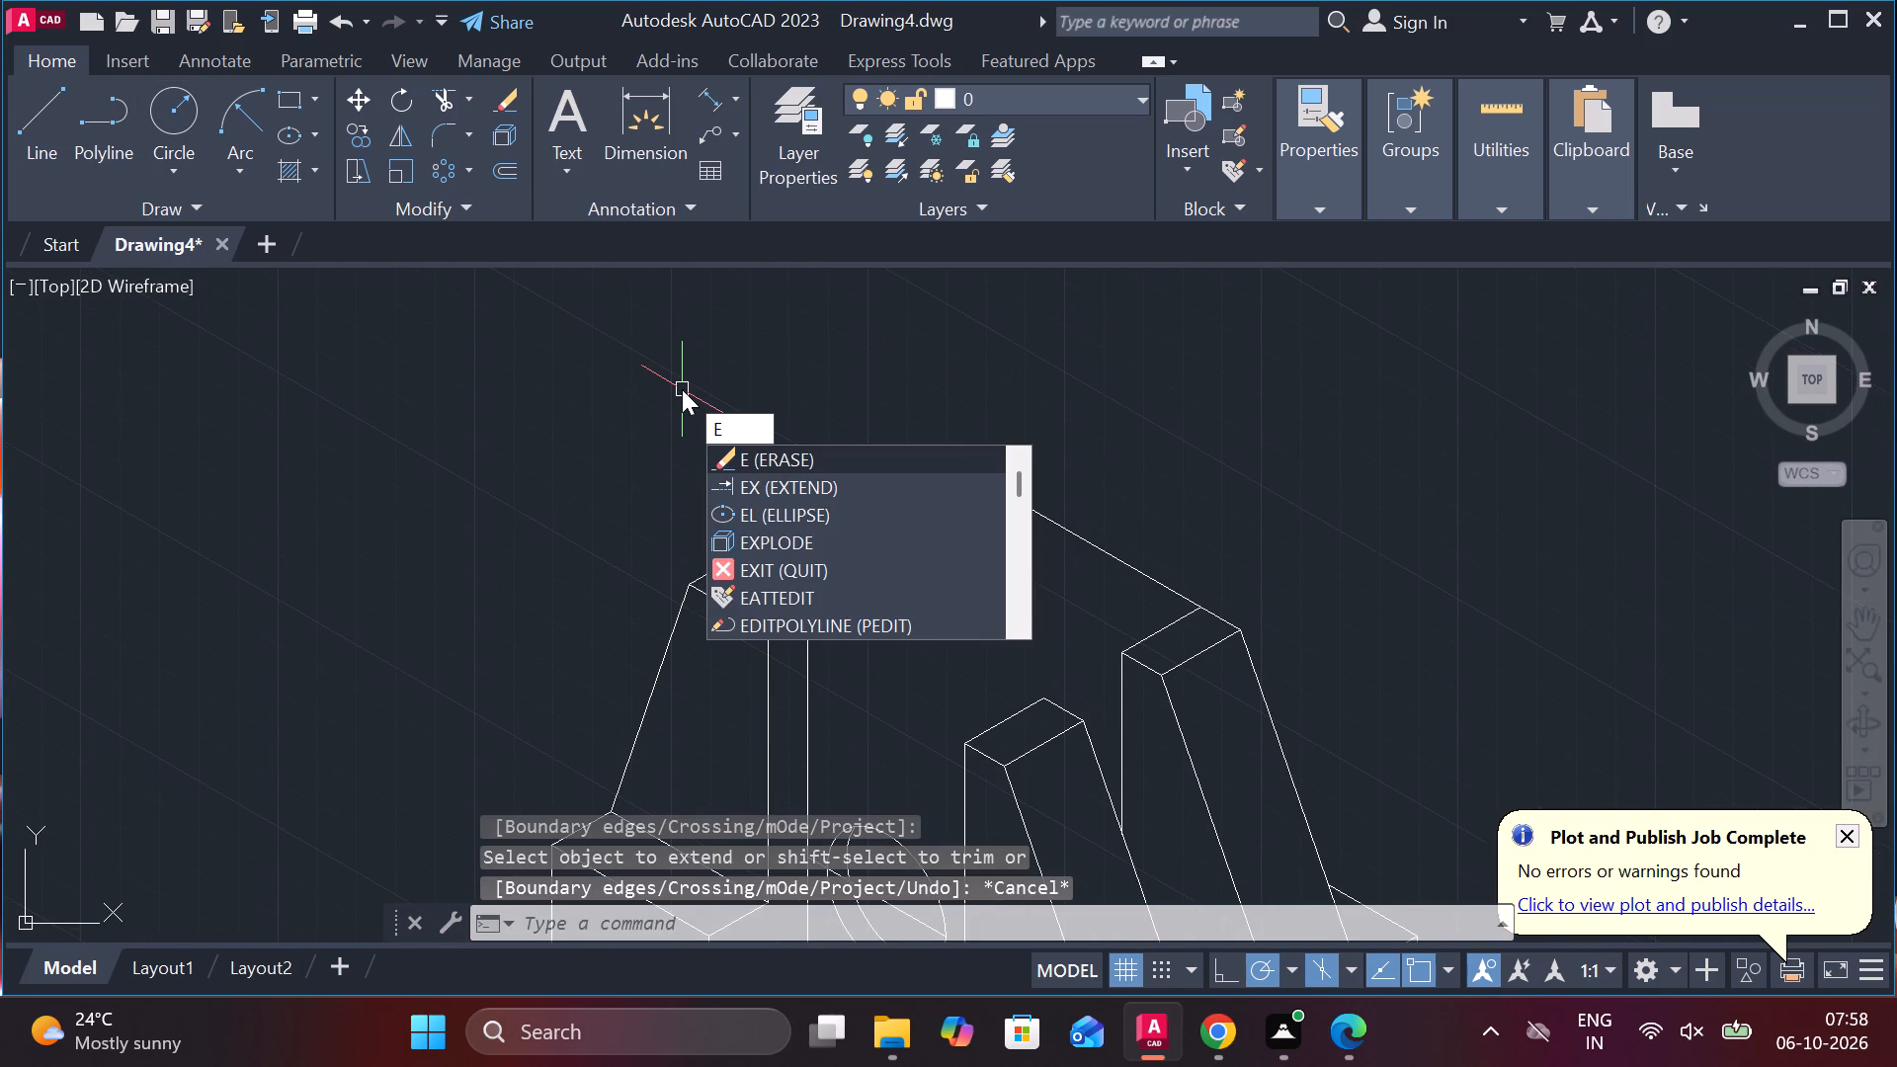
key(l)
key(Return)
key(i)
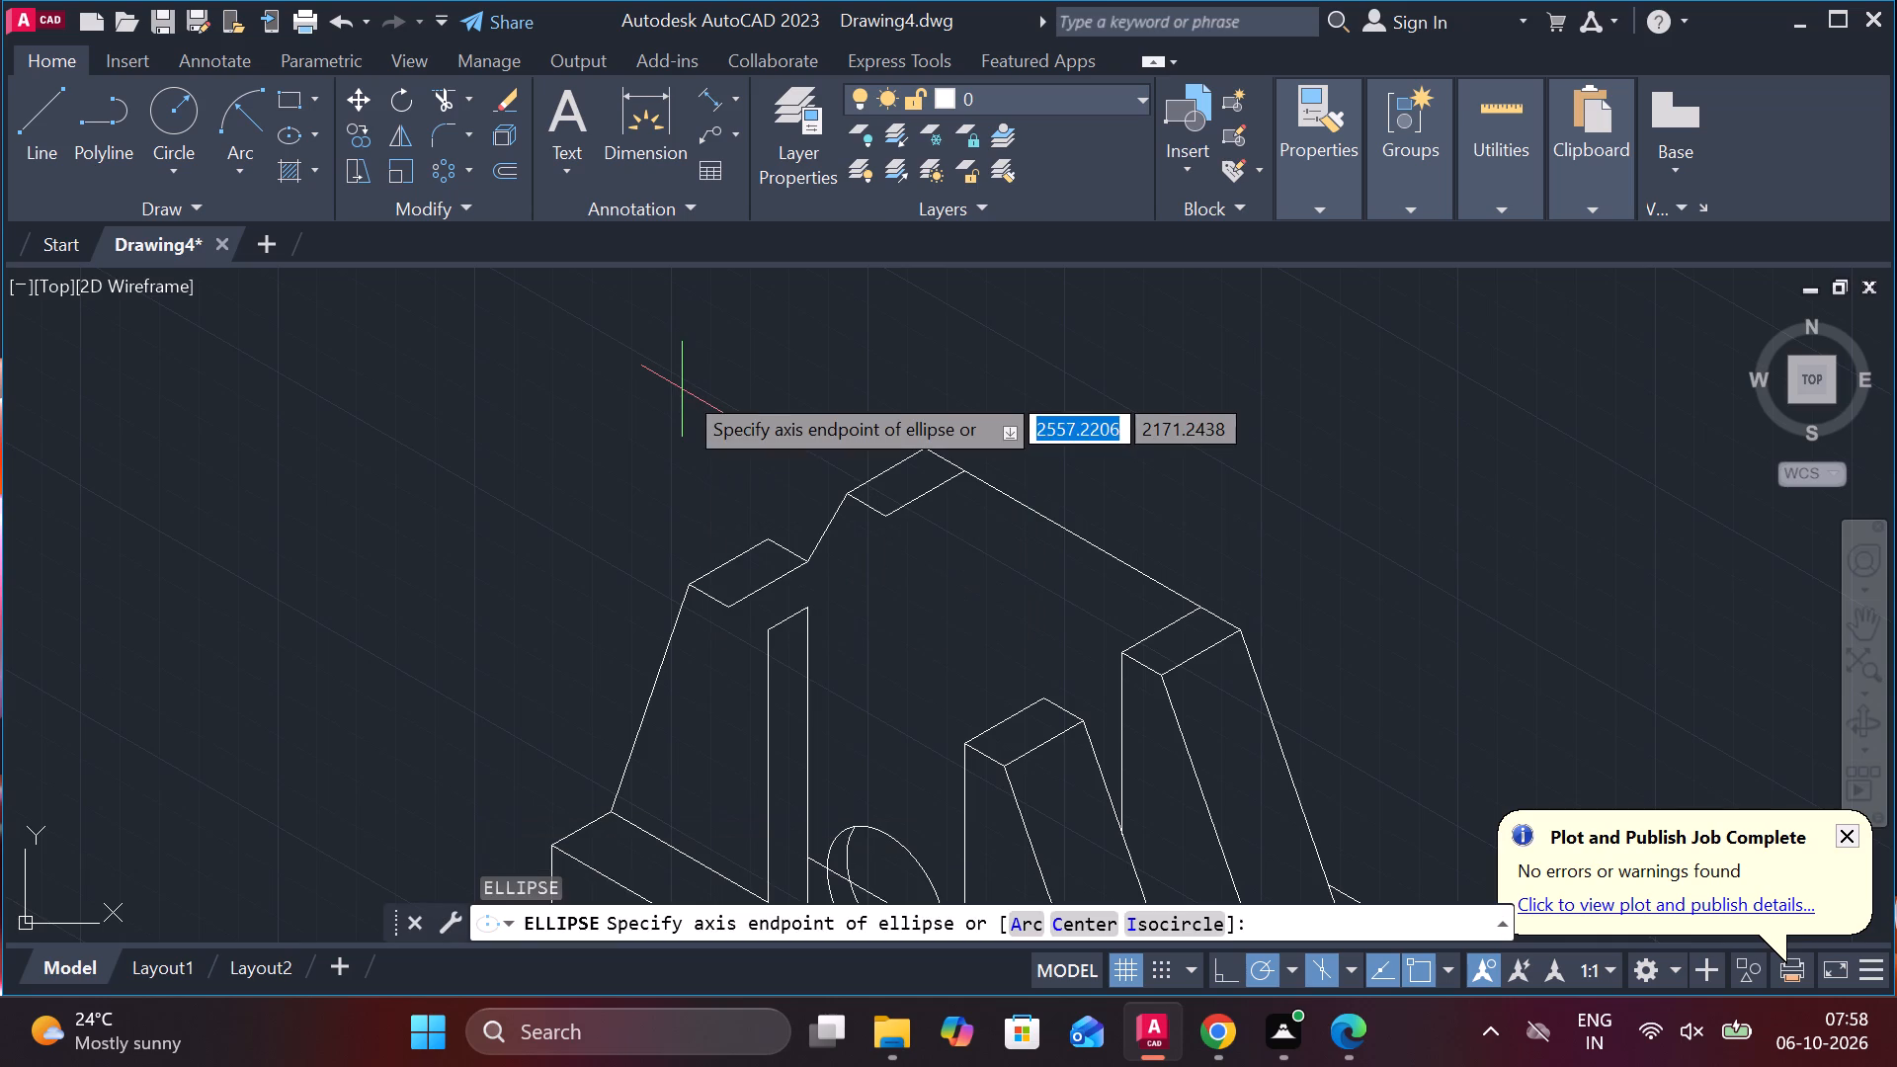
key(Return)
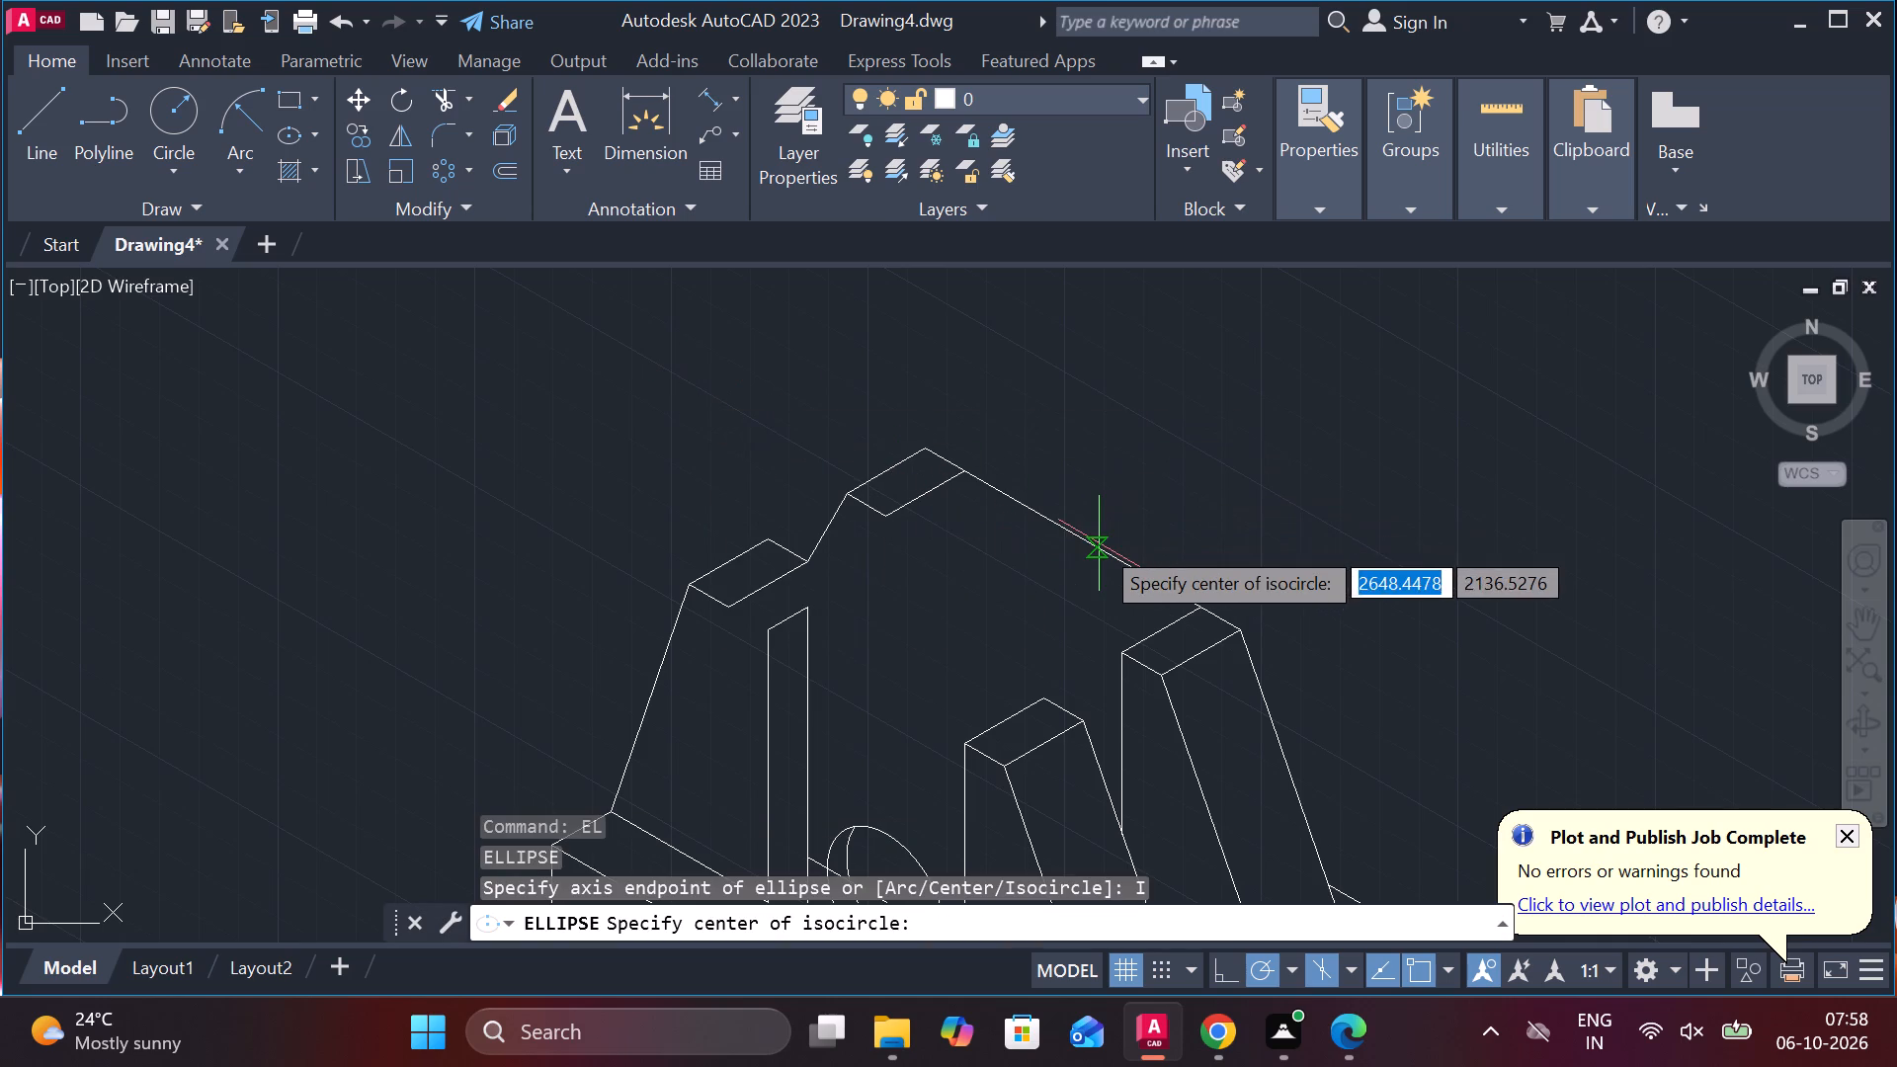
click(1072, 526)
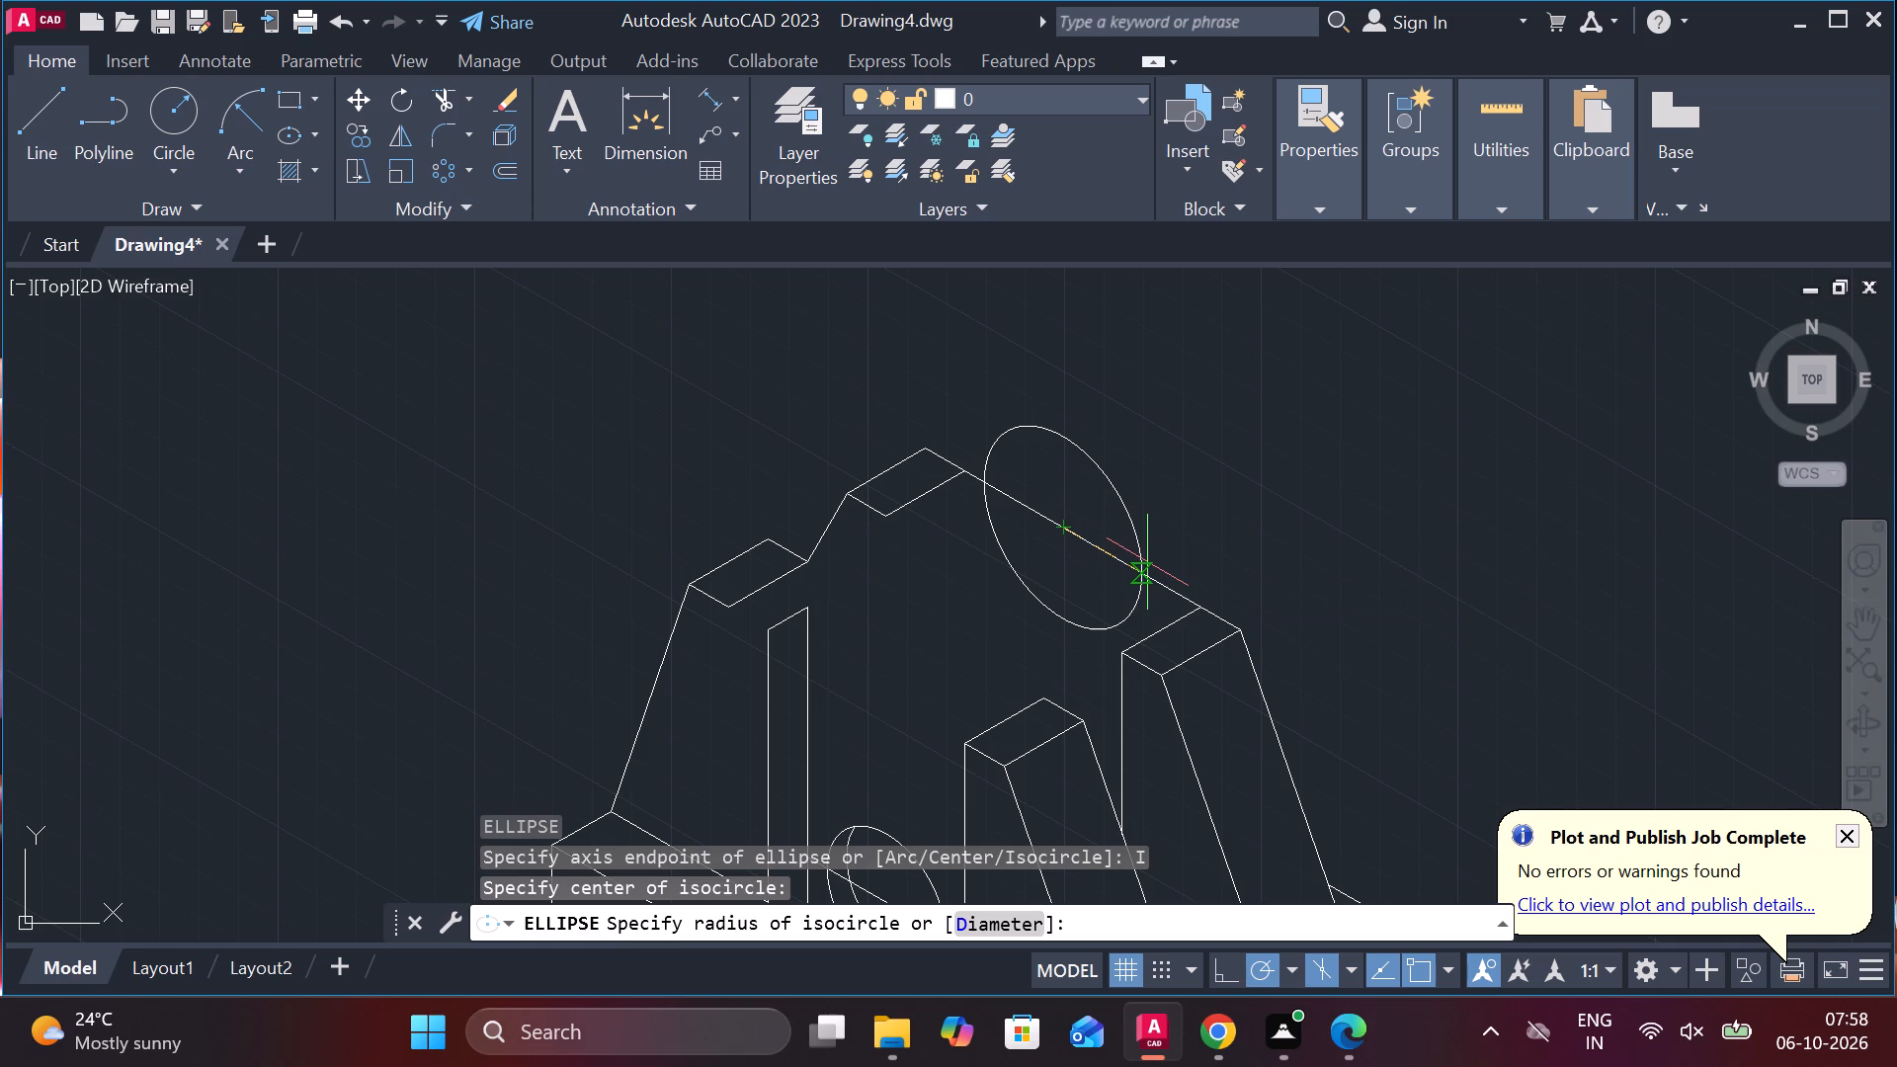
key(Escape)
Draw a line joining the facing inner front corners of the two tall uprights' top faces, parallel to the rear edge.
key(l)
key(Return)
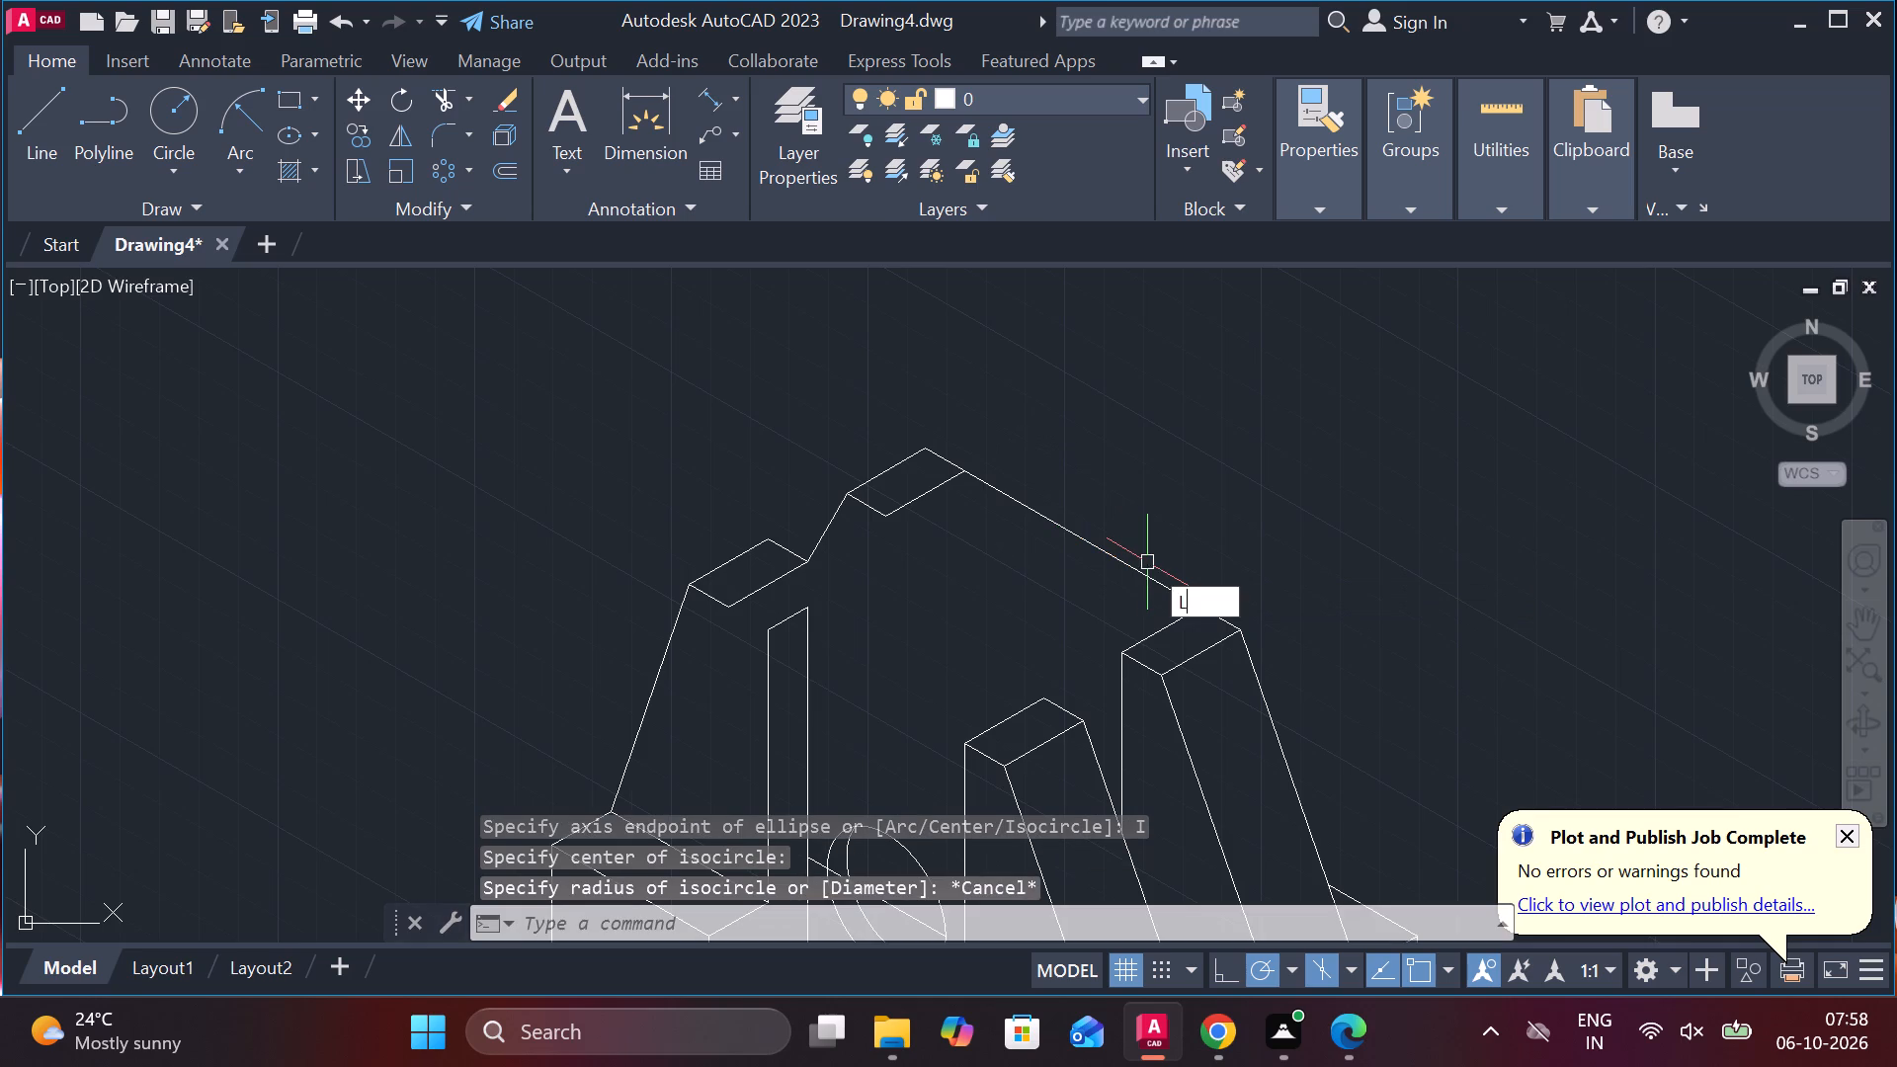
click(881, 523)
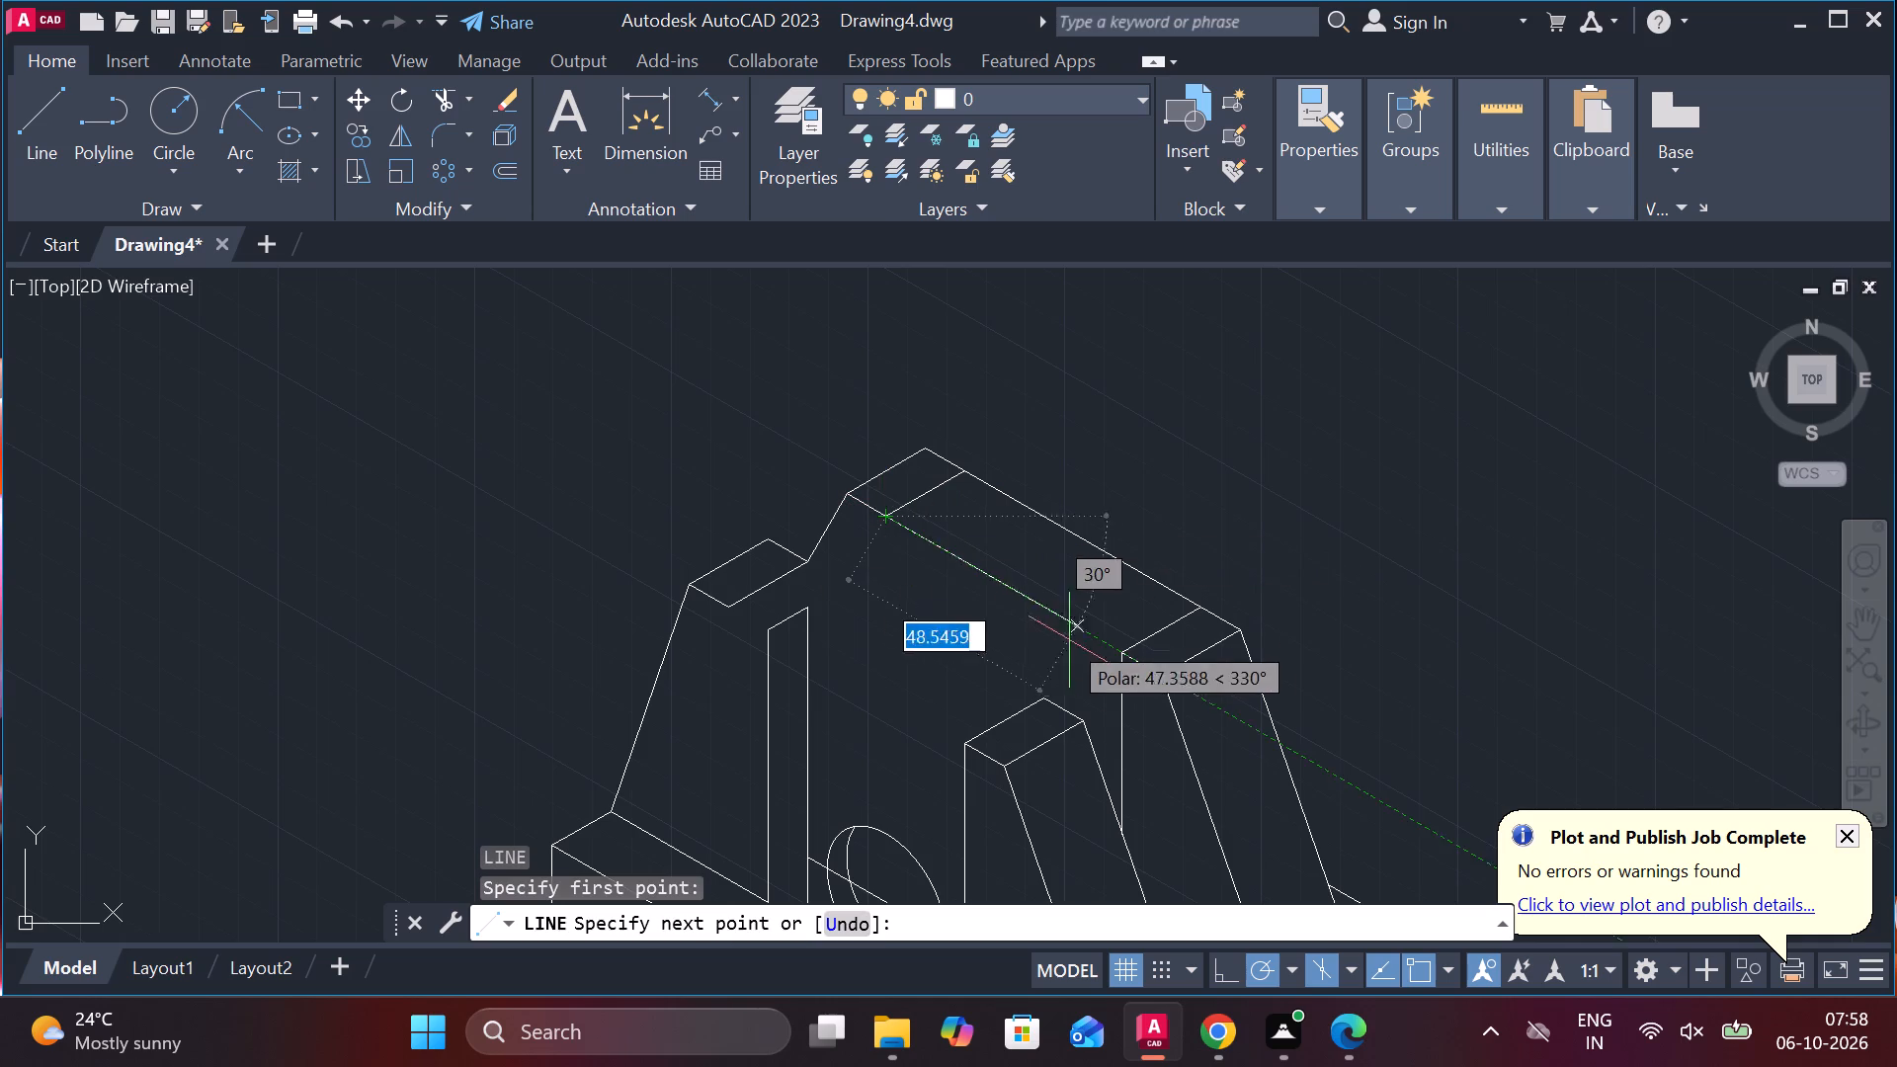
click(1113, 651)
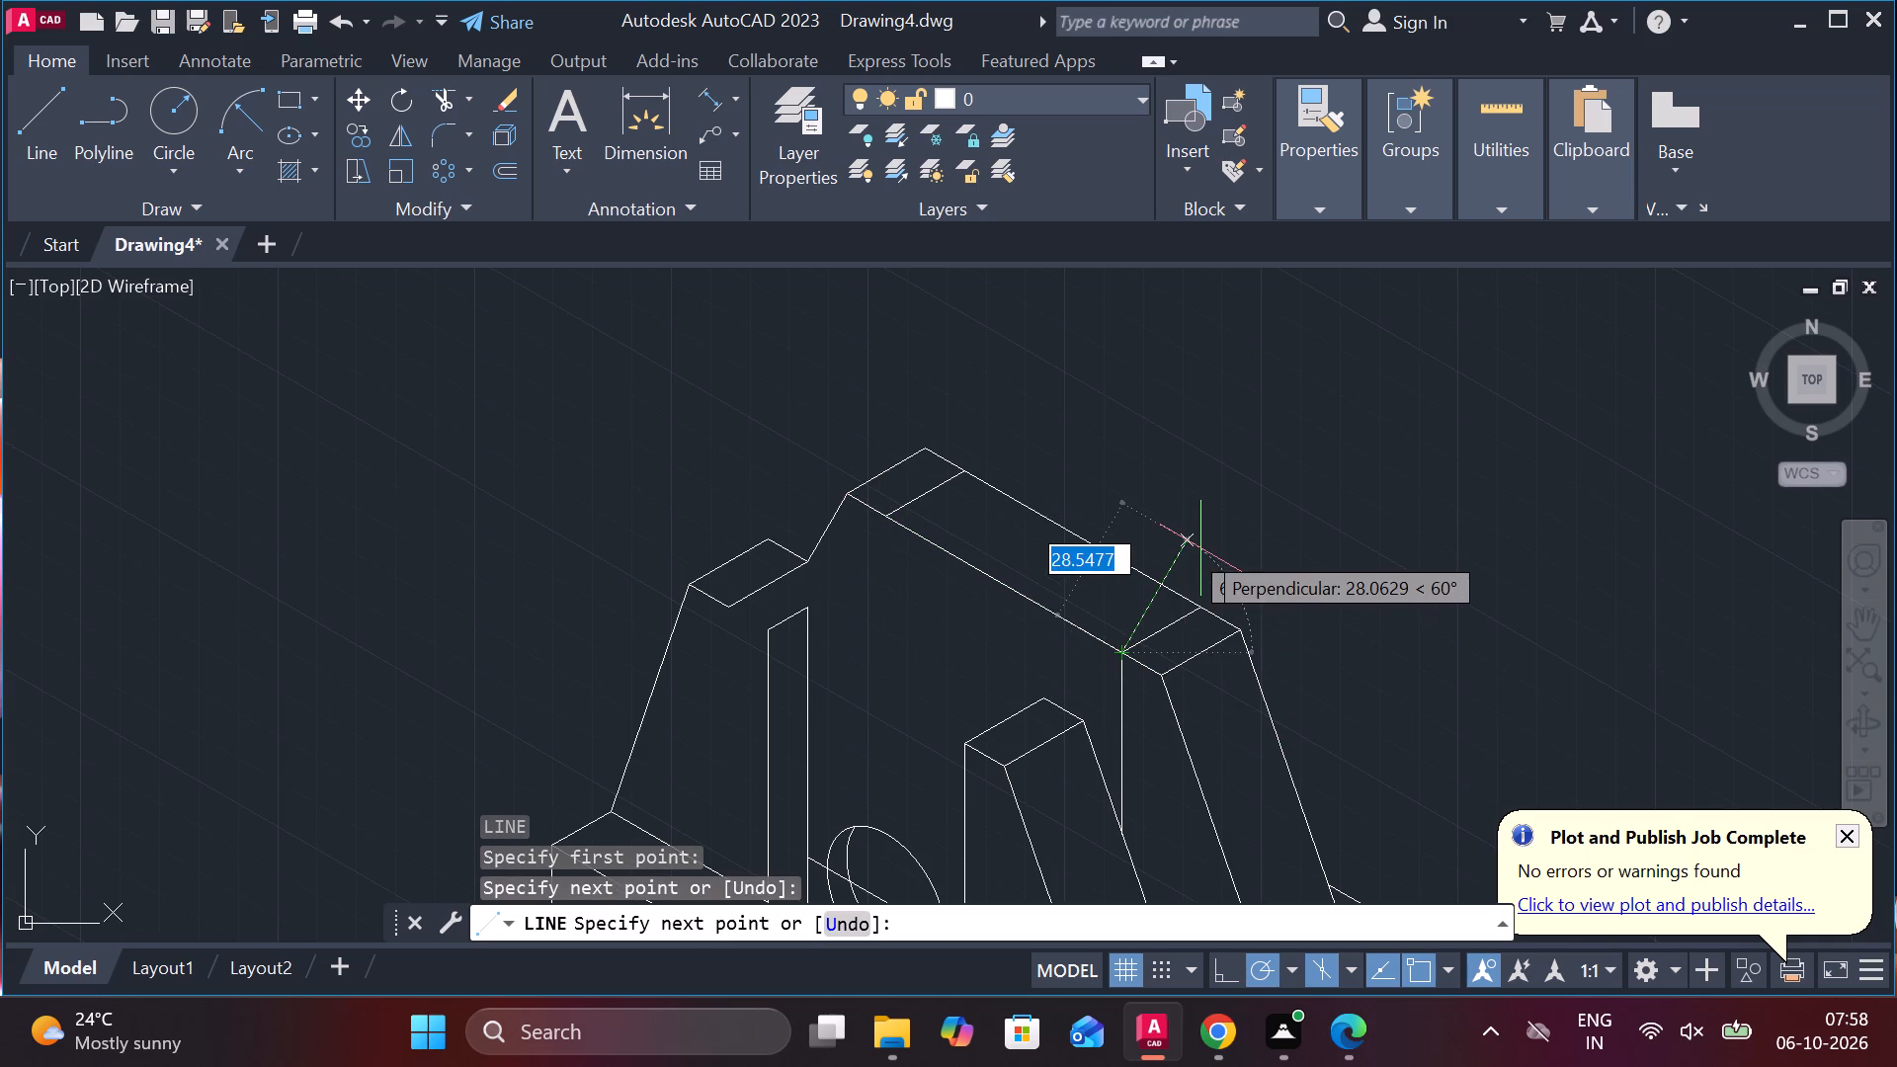
key(Escape)
Draw an isocircle of radius 30 centred on the midpoint of the new line between the two top faces.
text(EL)
key(Return)
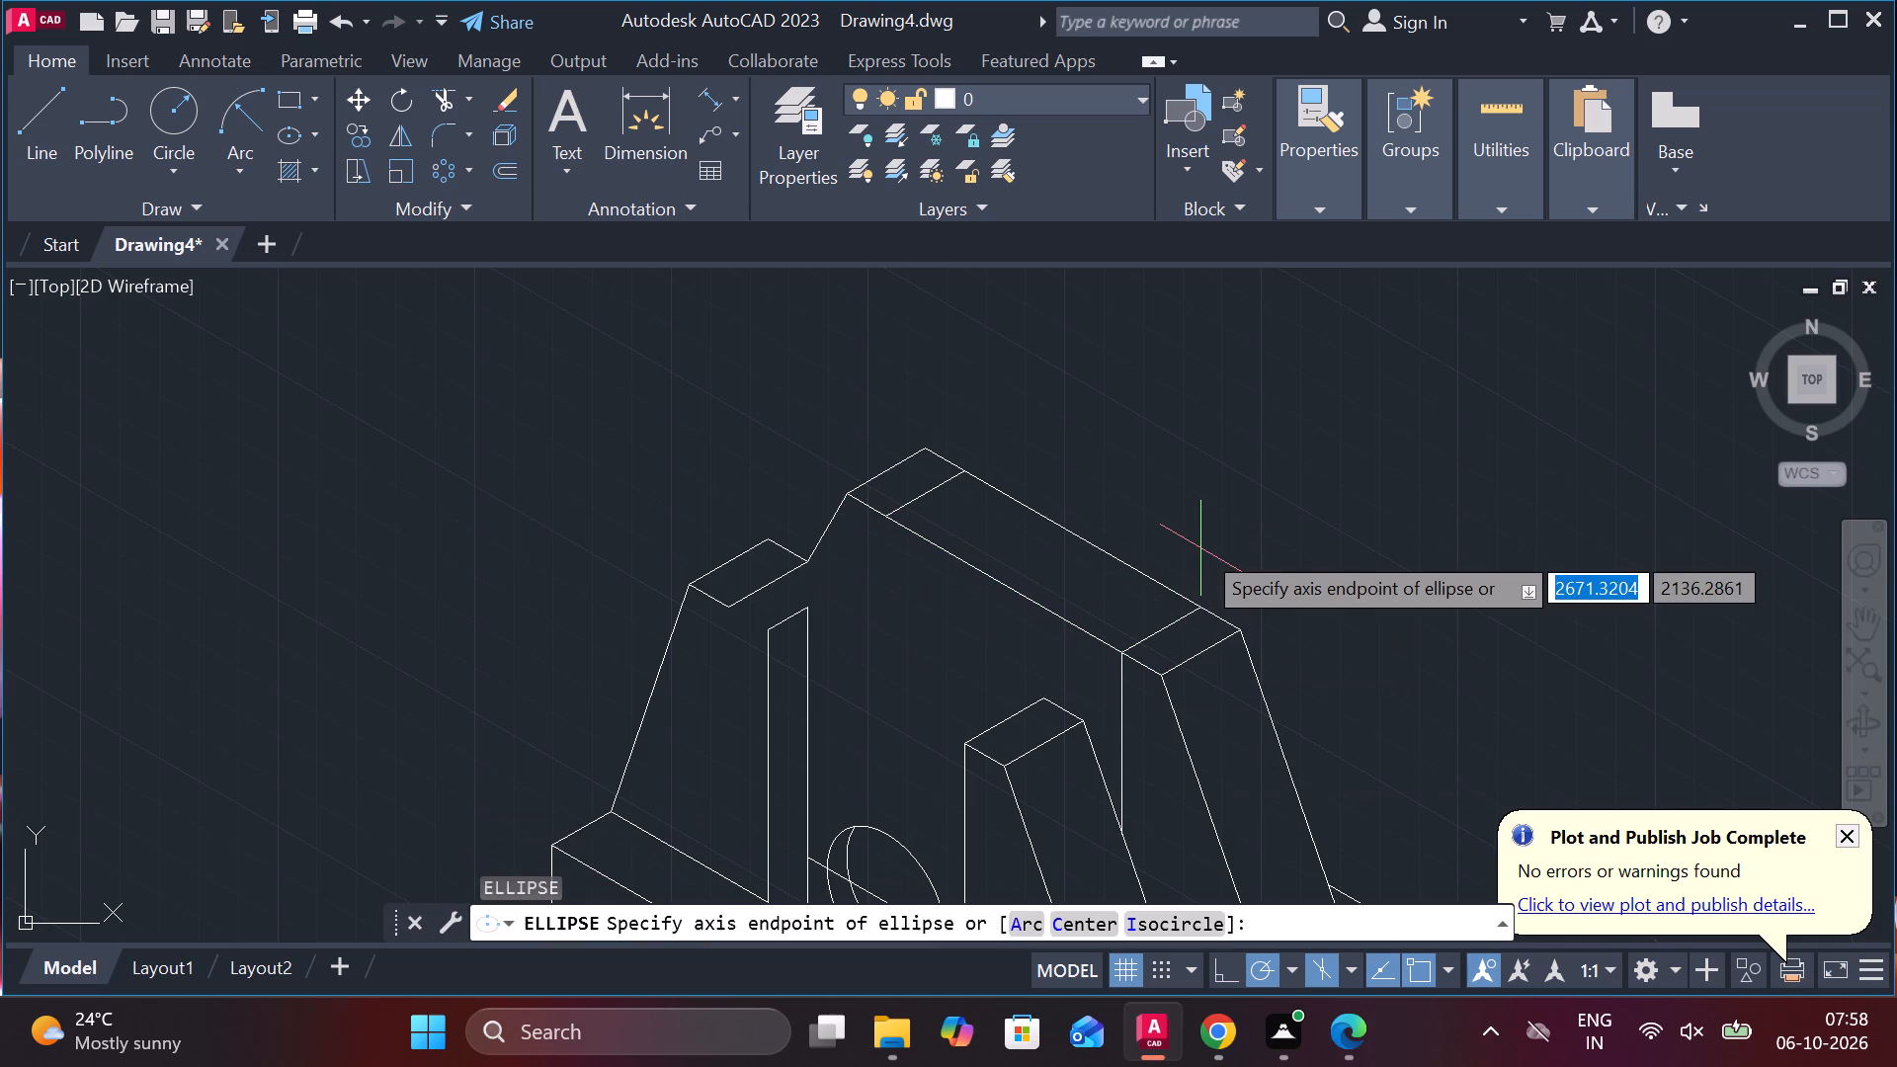
key(i)
key(Return)
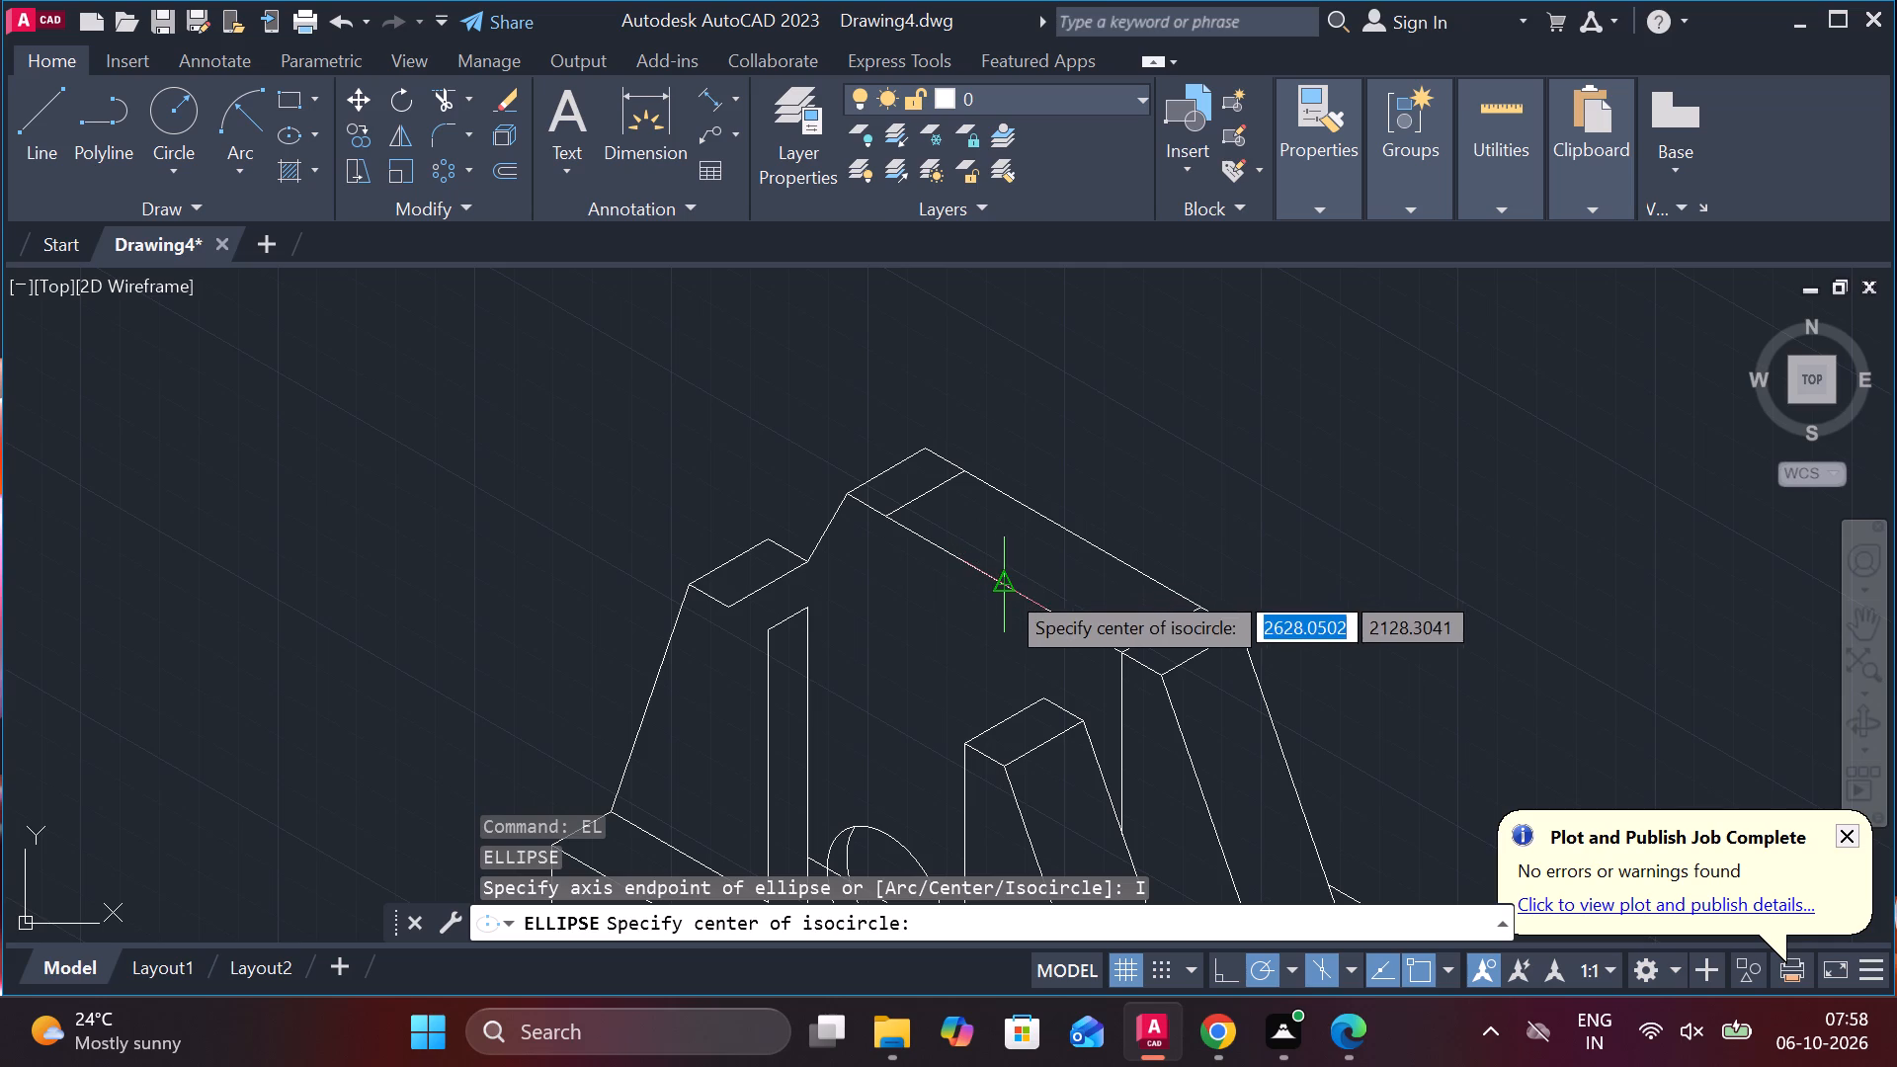
click(1004, 588)
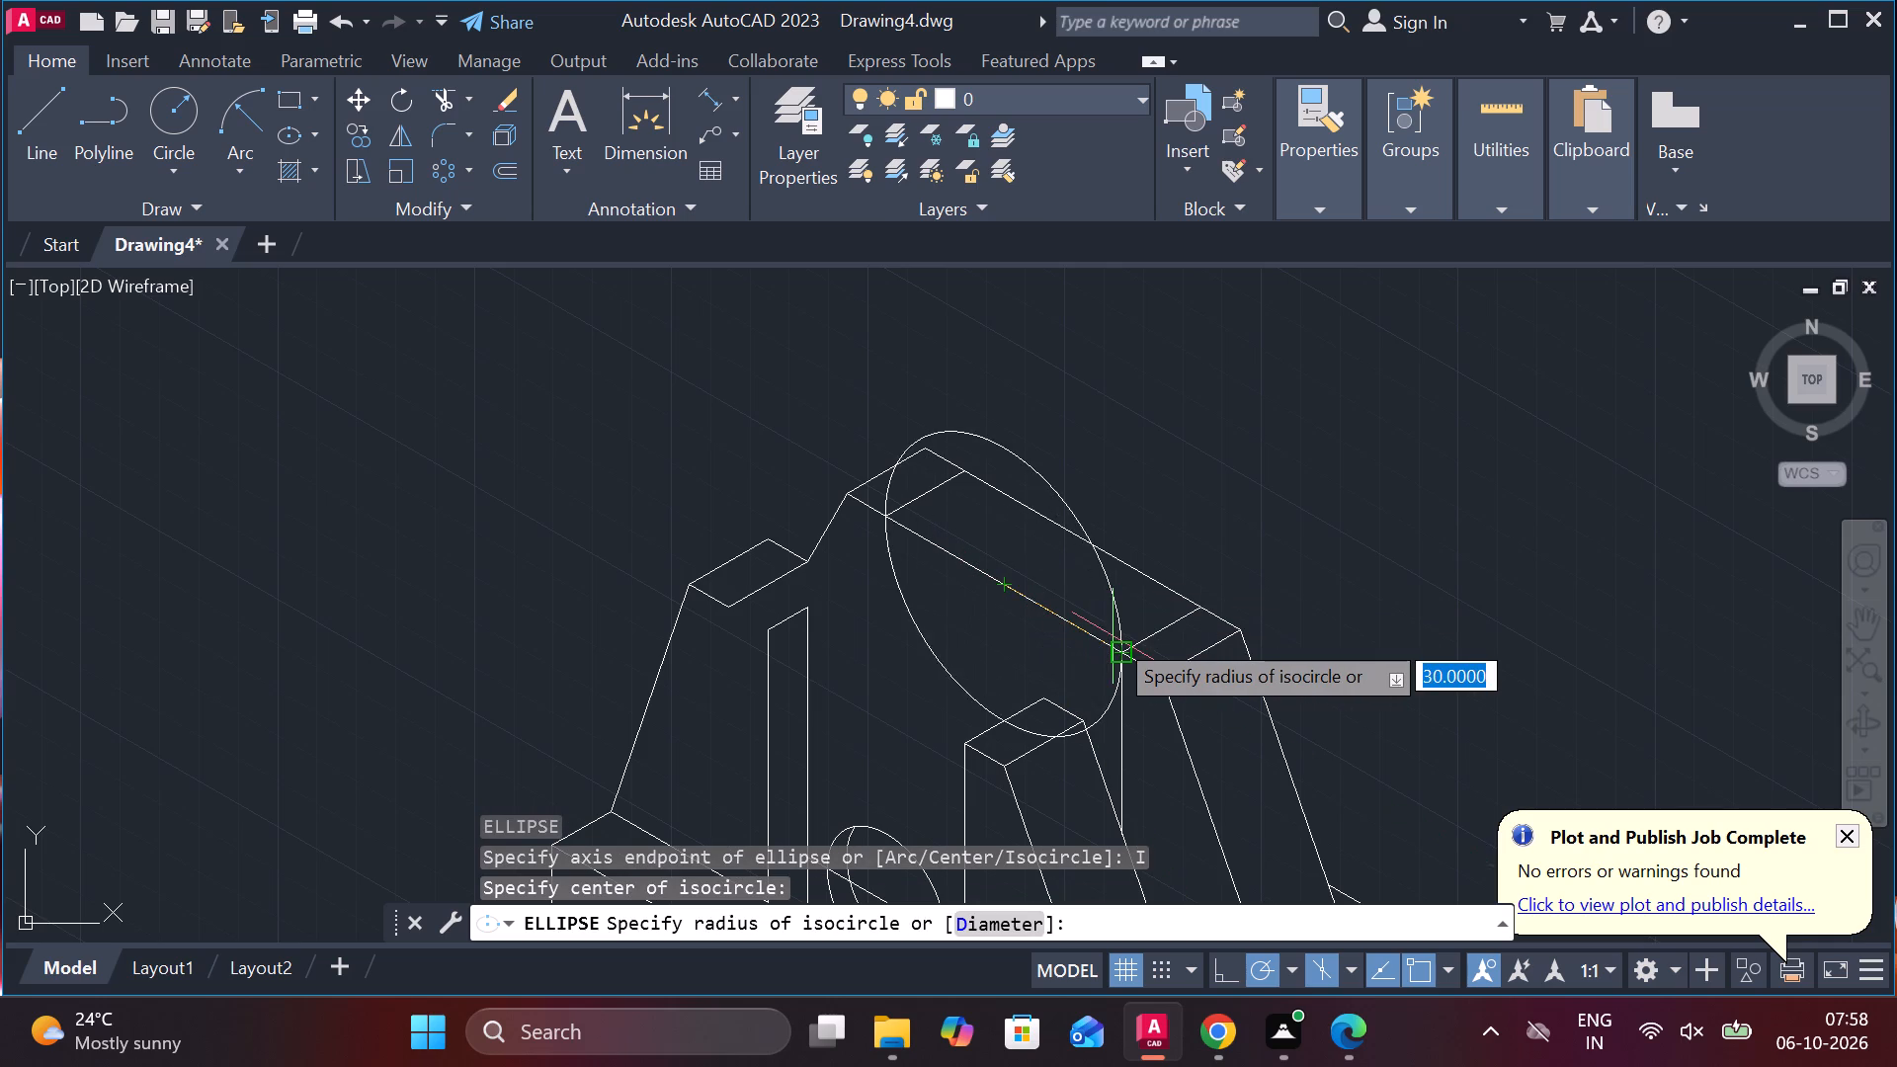
text(30)
key(Return)
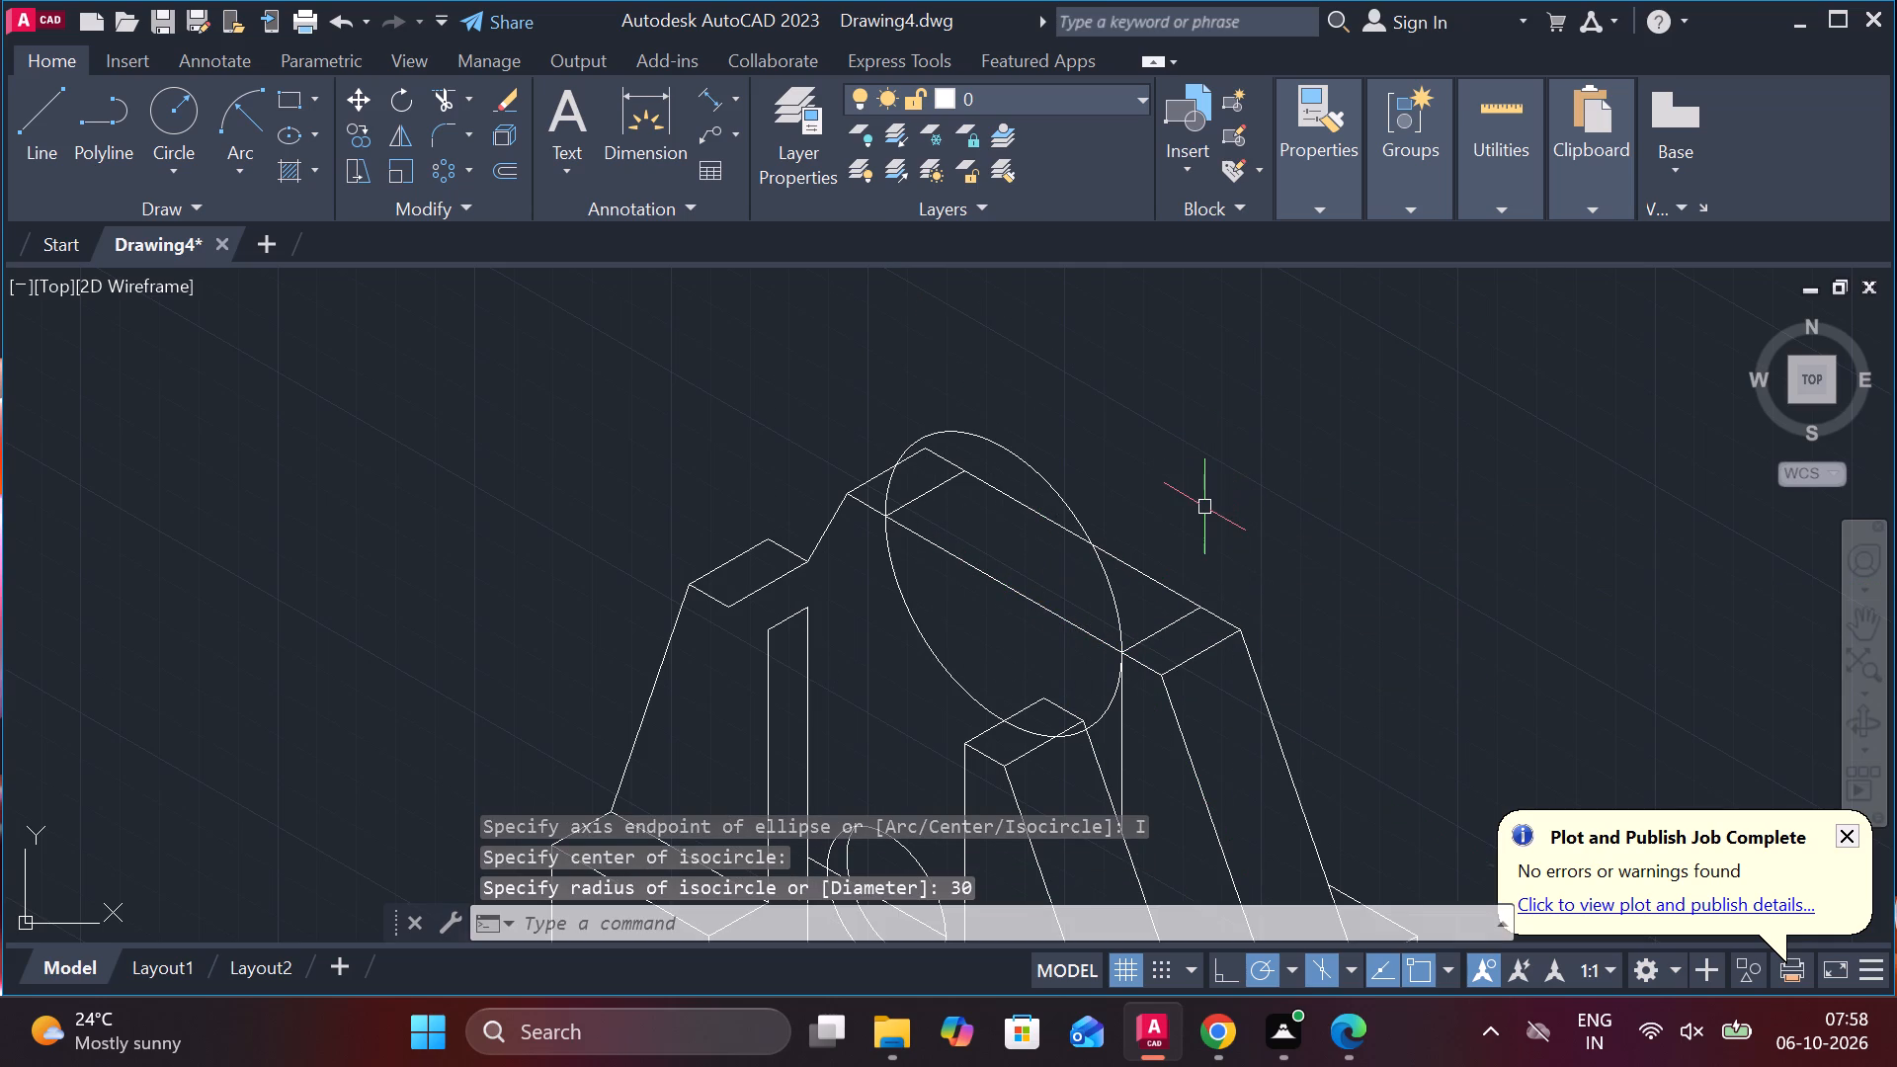
Trim away the isocircle's part above the connecting line and the parts overlapping the front upright's top face.
middle_drag(1205, 514, 1126, 511)
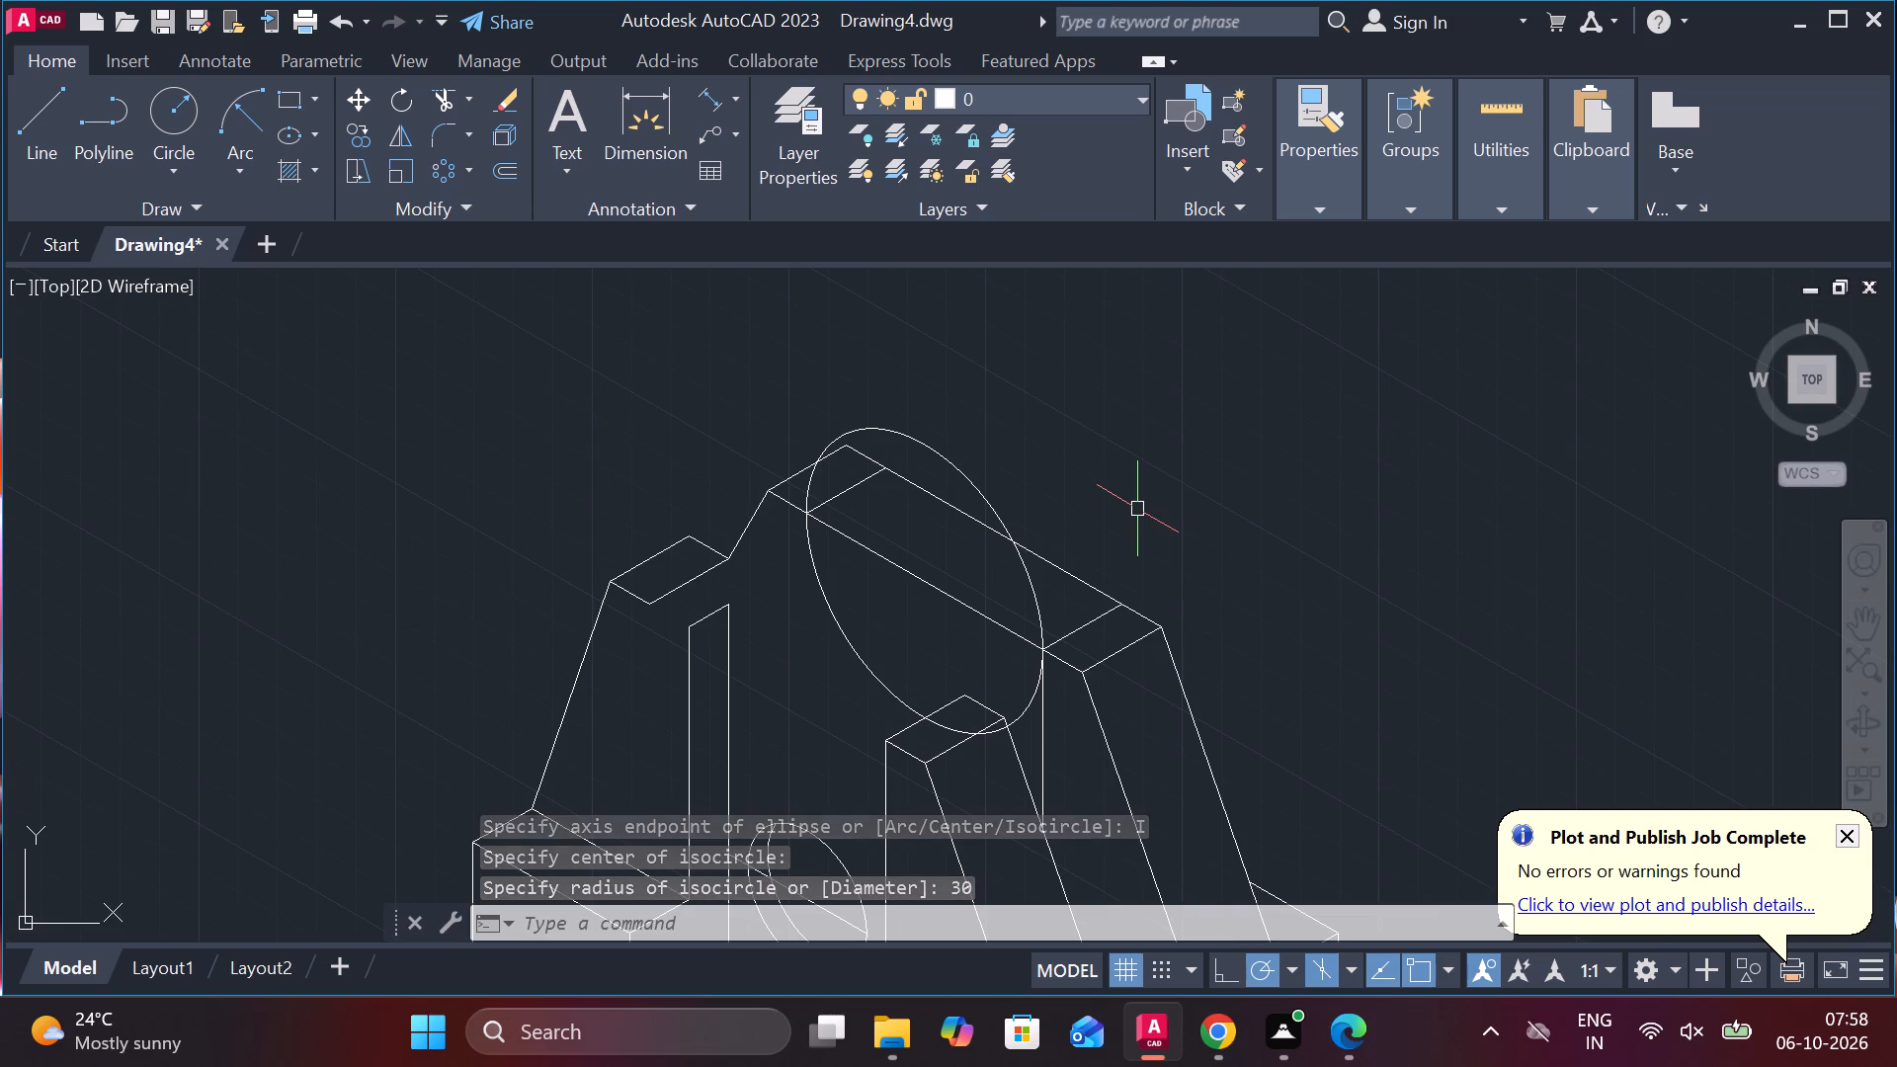
text(TR)
key(Return)
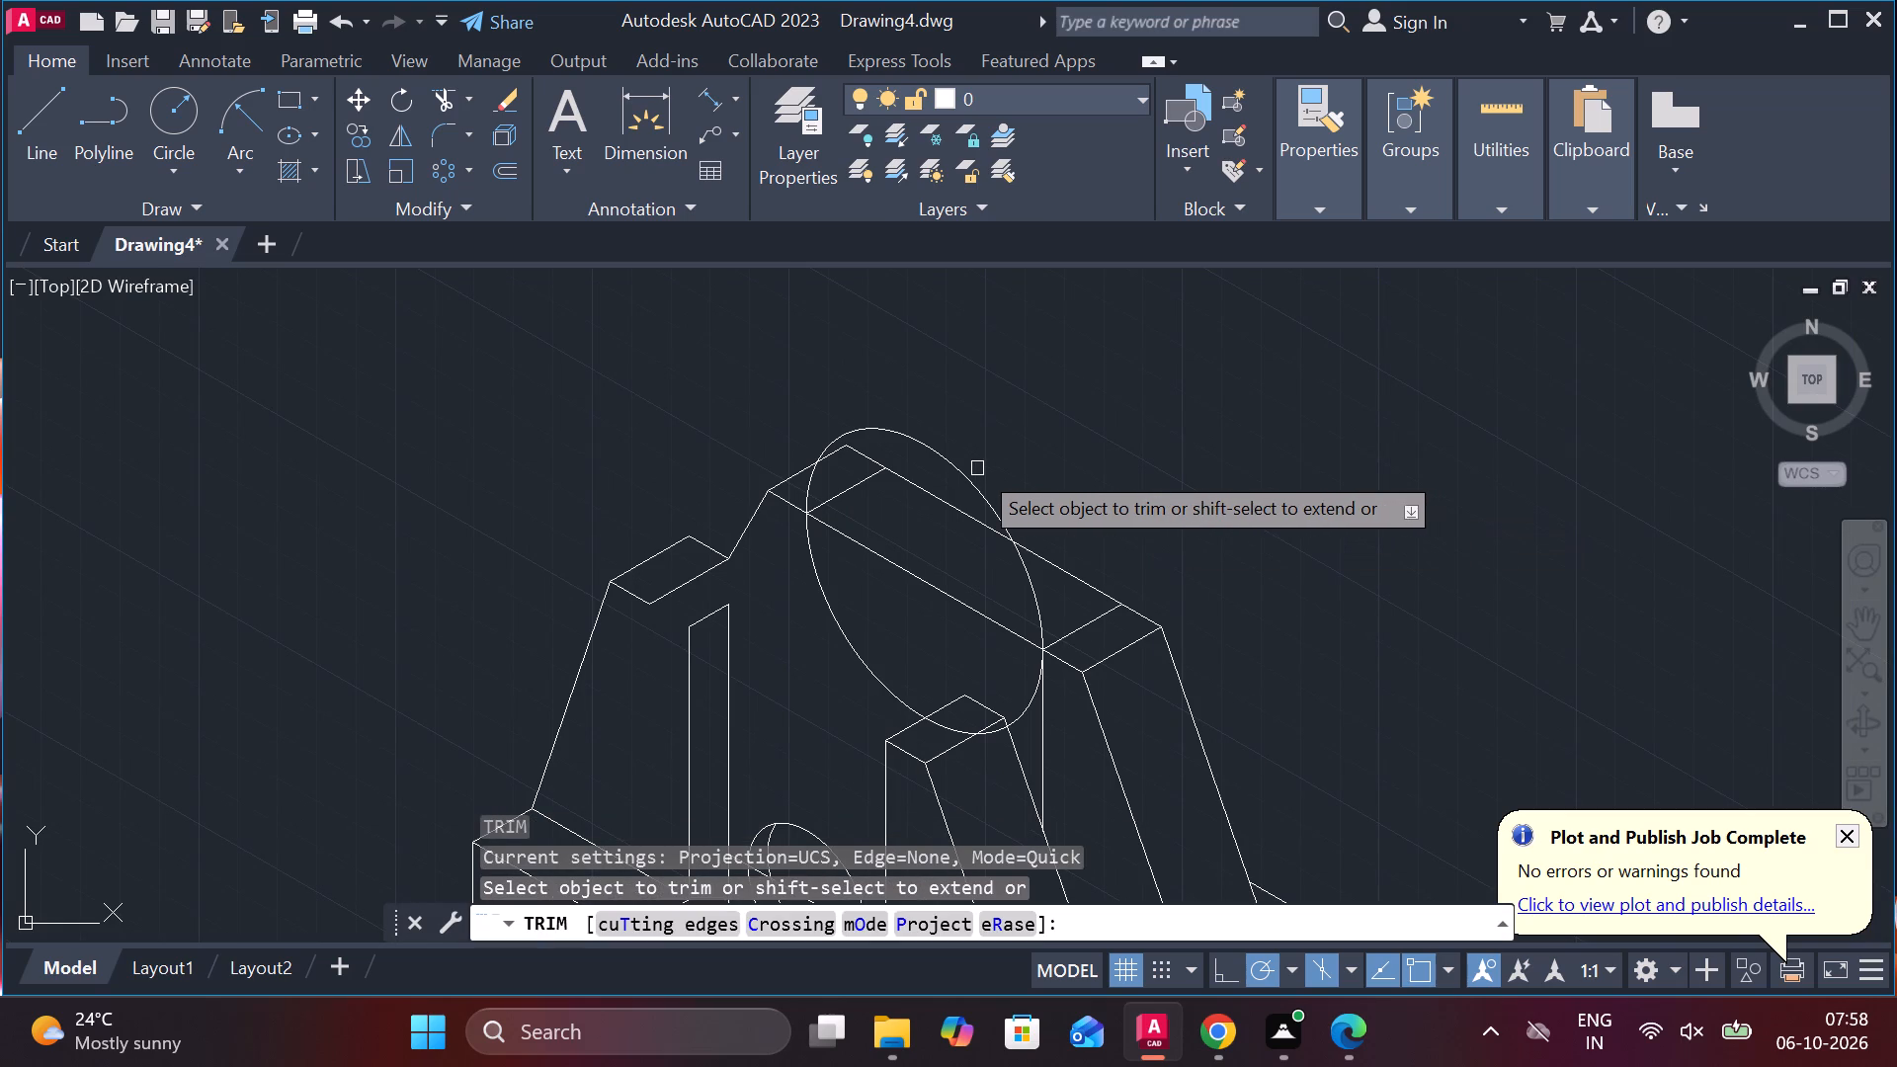
click(938, 466)
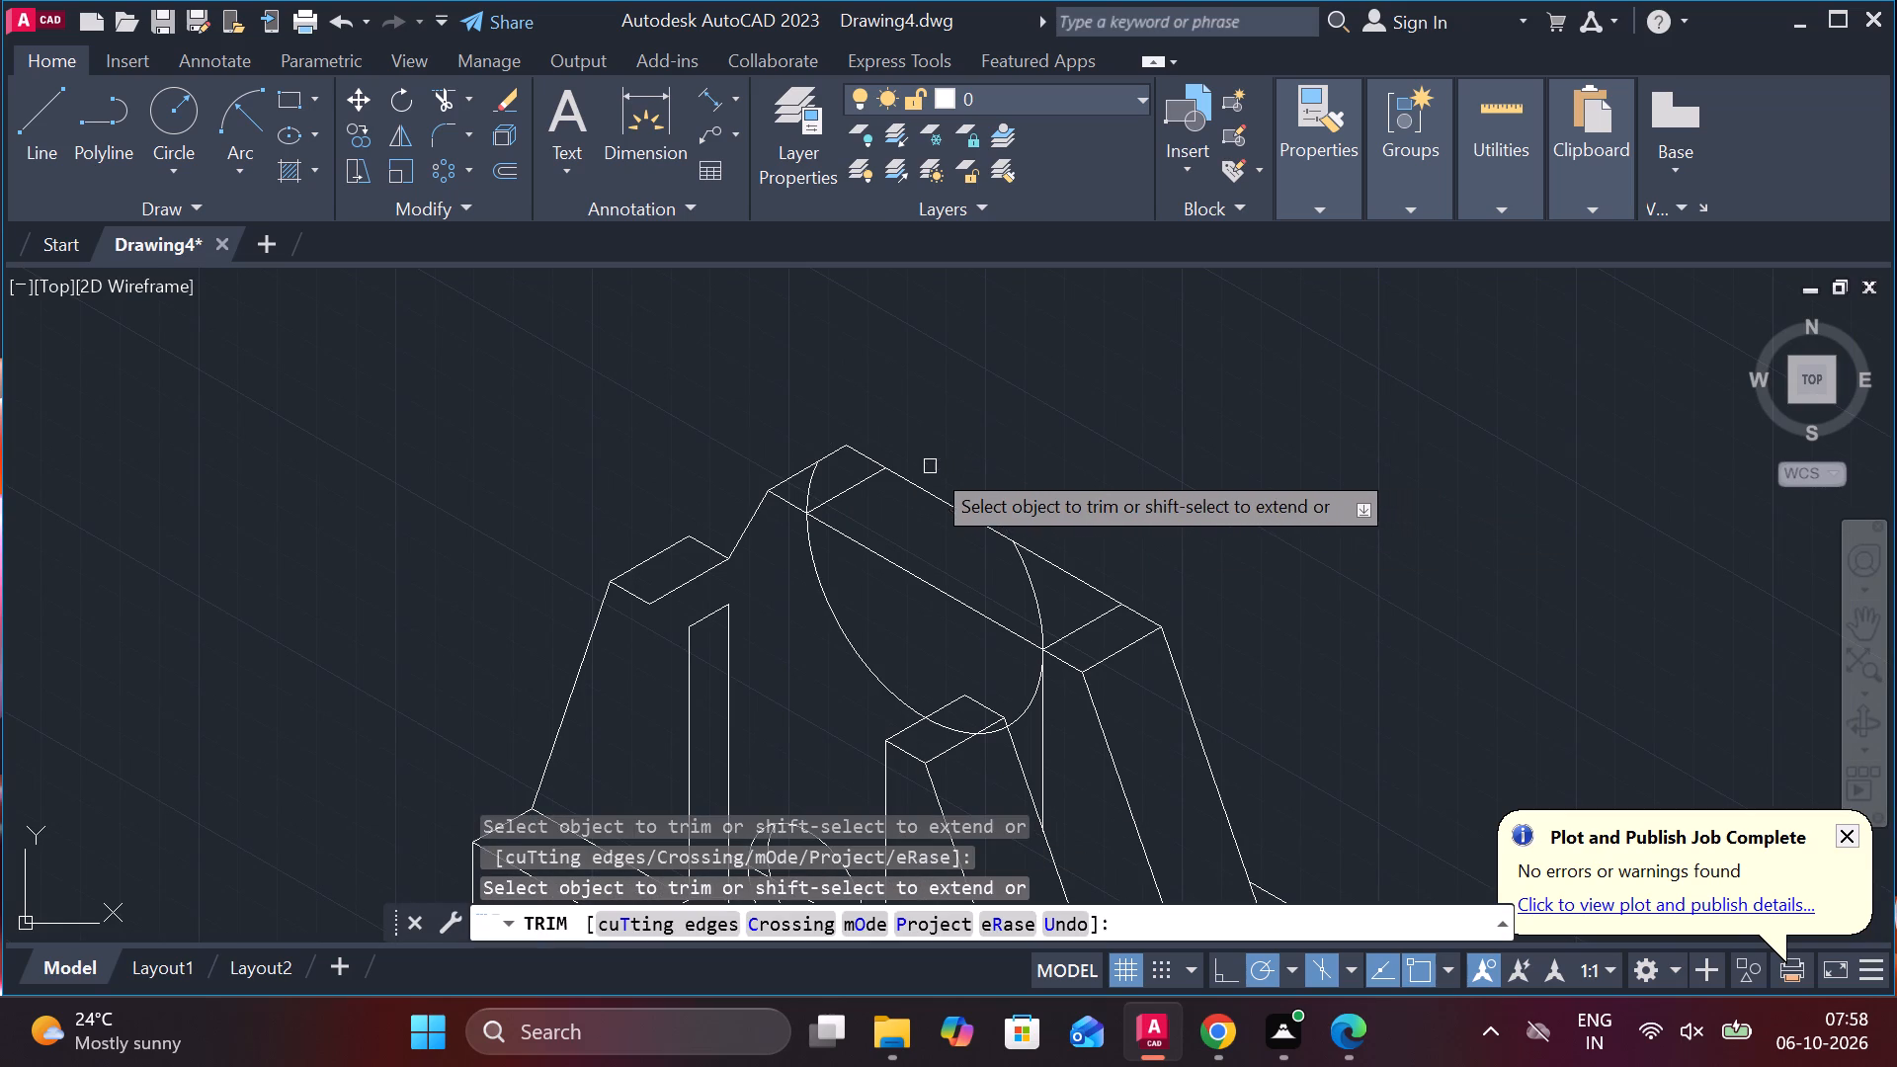
click(810, 479)
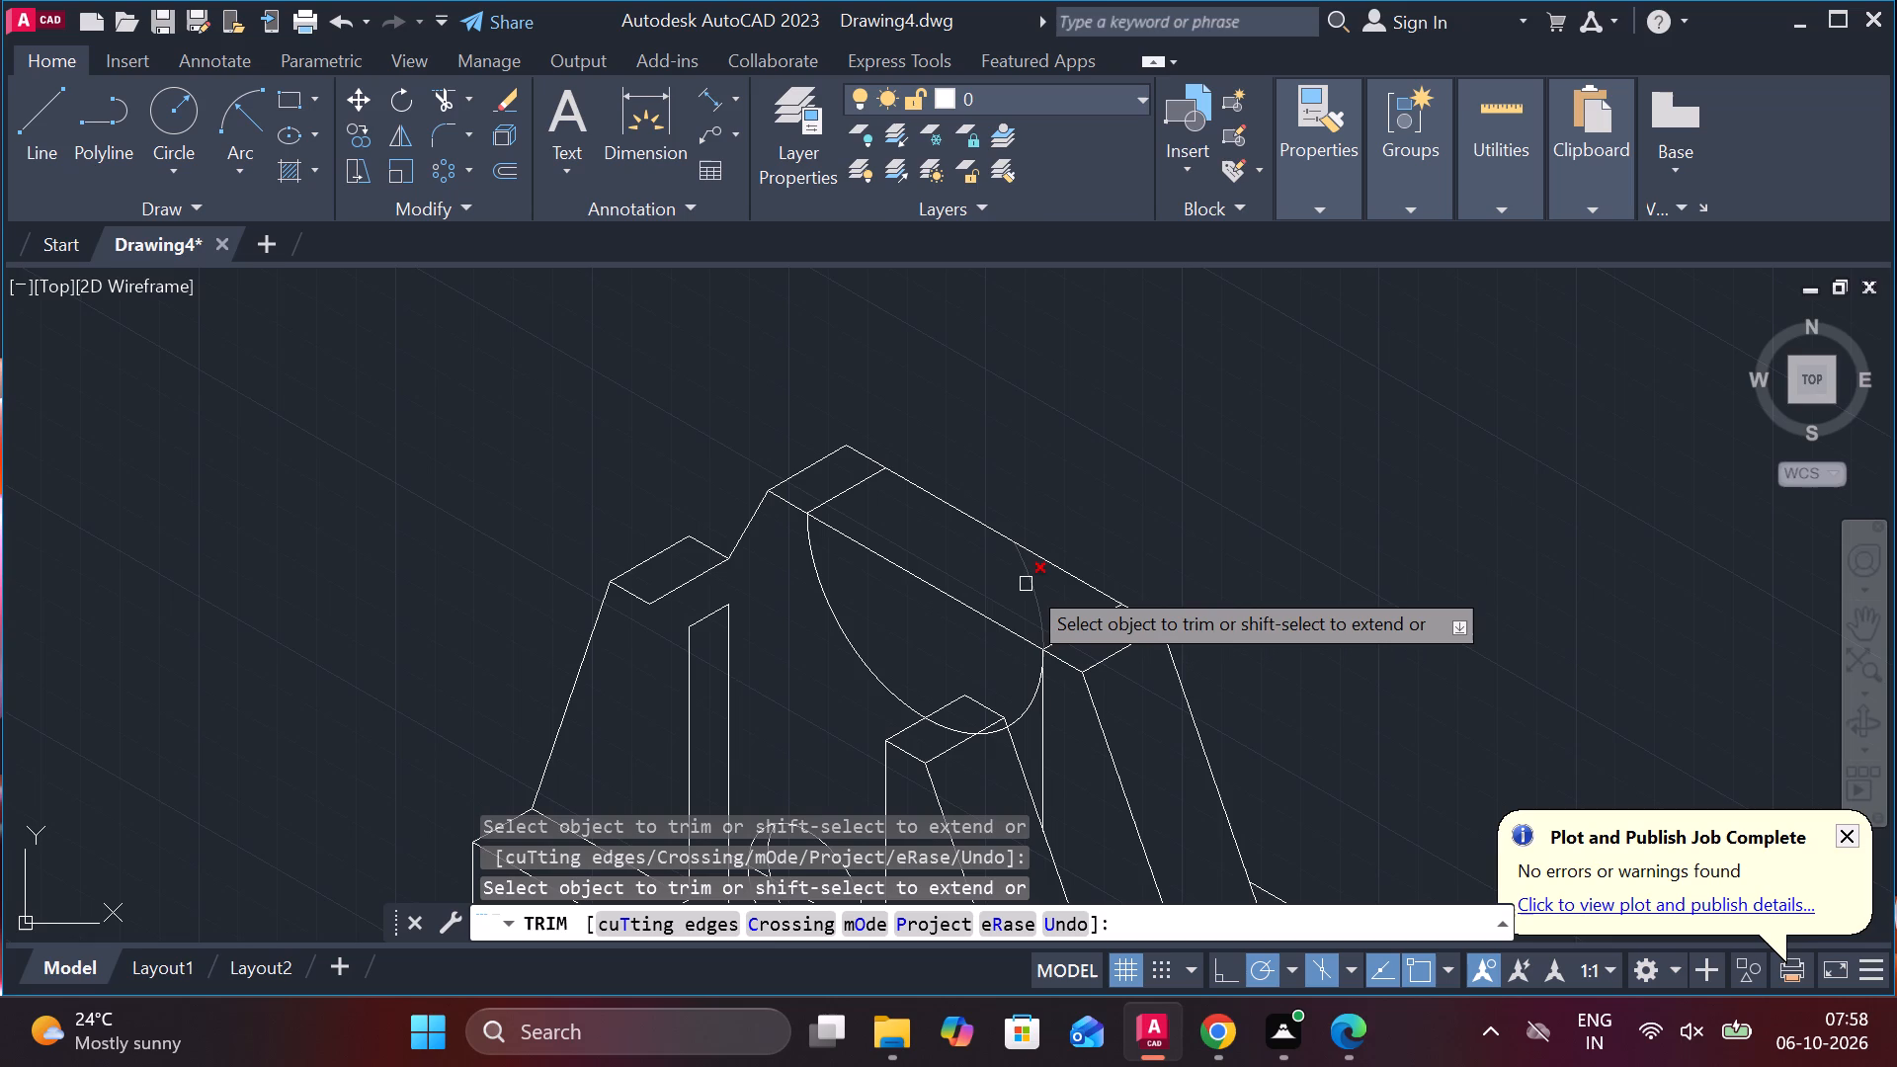
click(1026, 584)
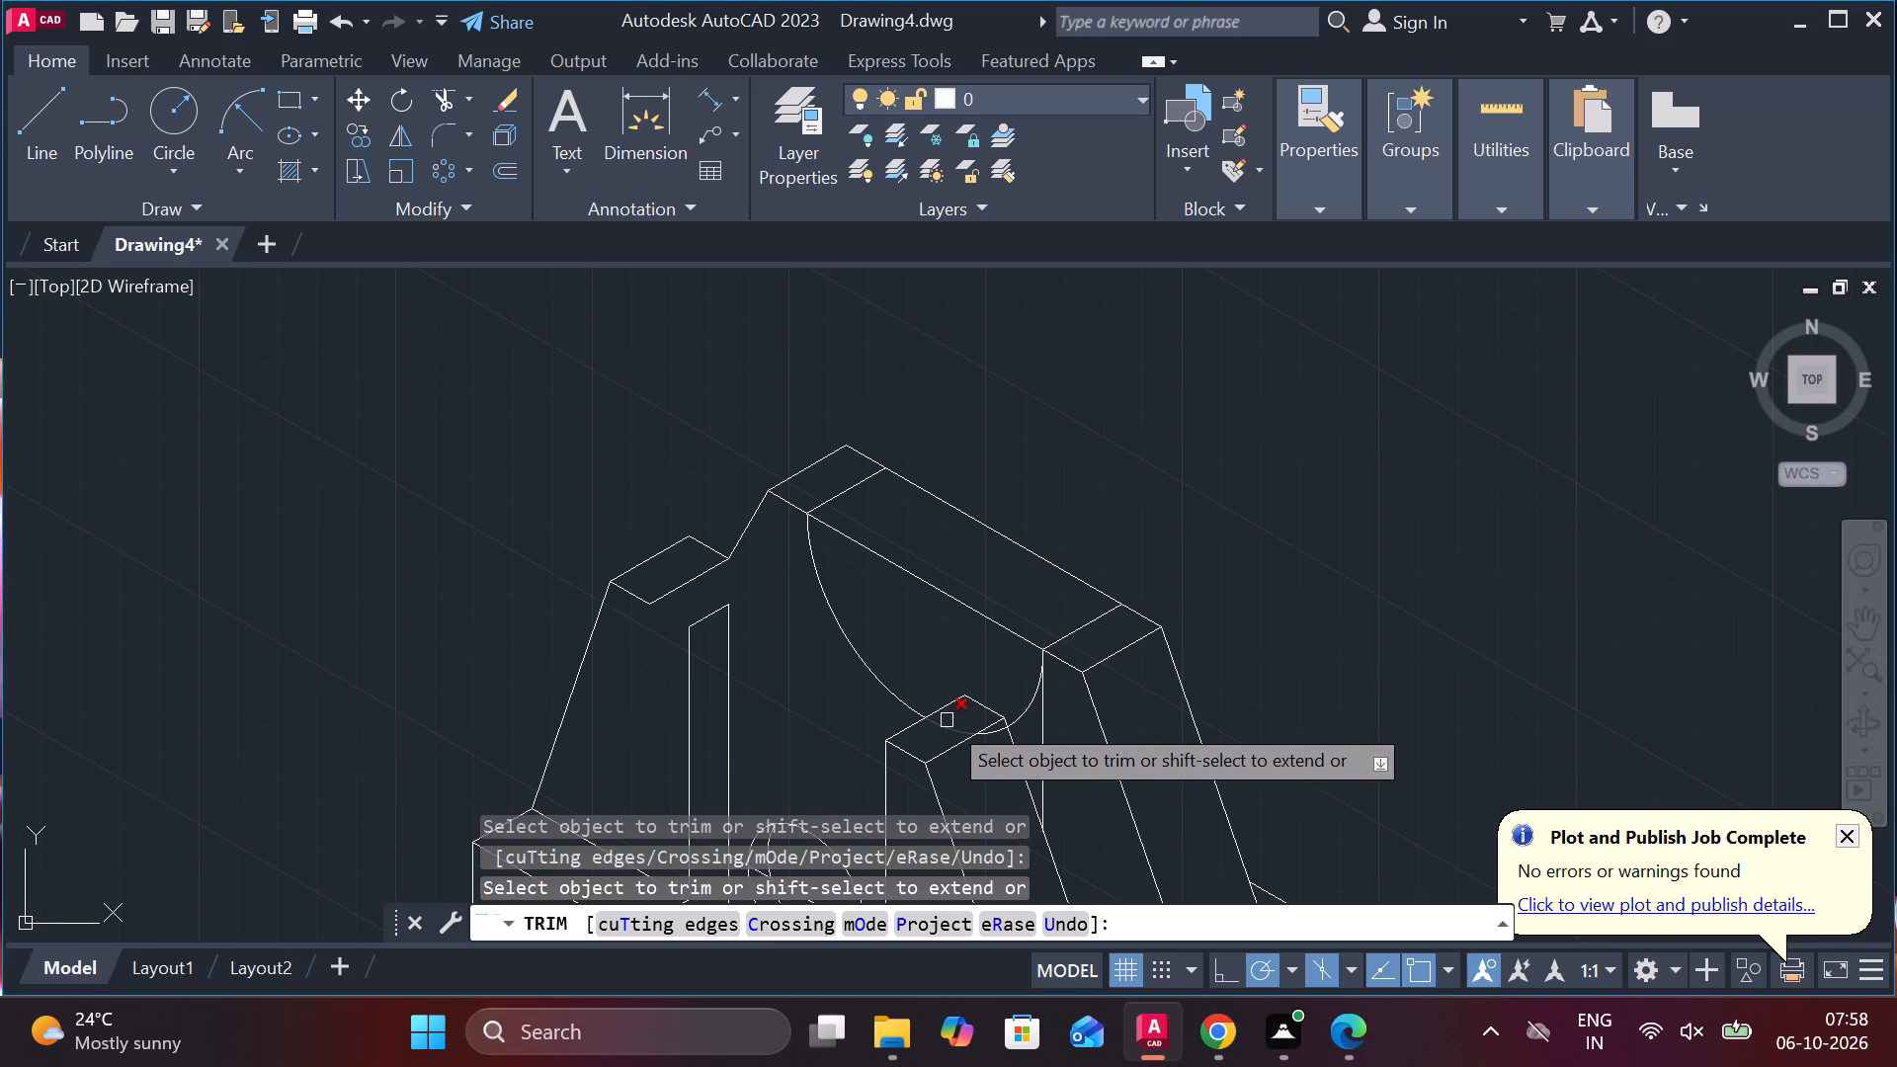
click(947, 720)
scroll(948, 756, up, 1)
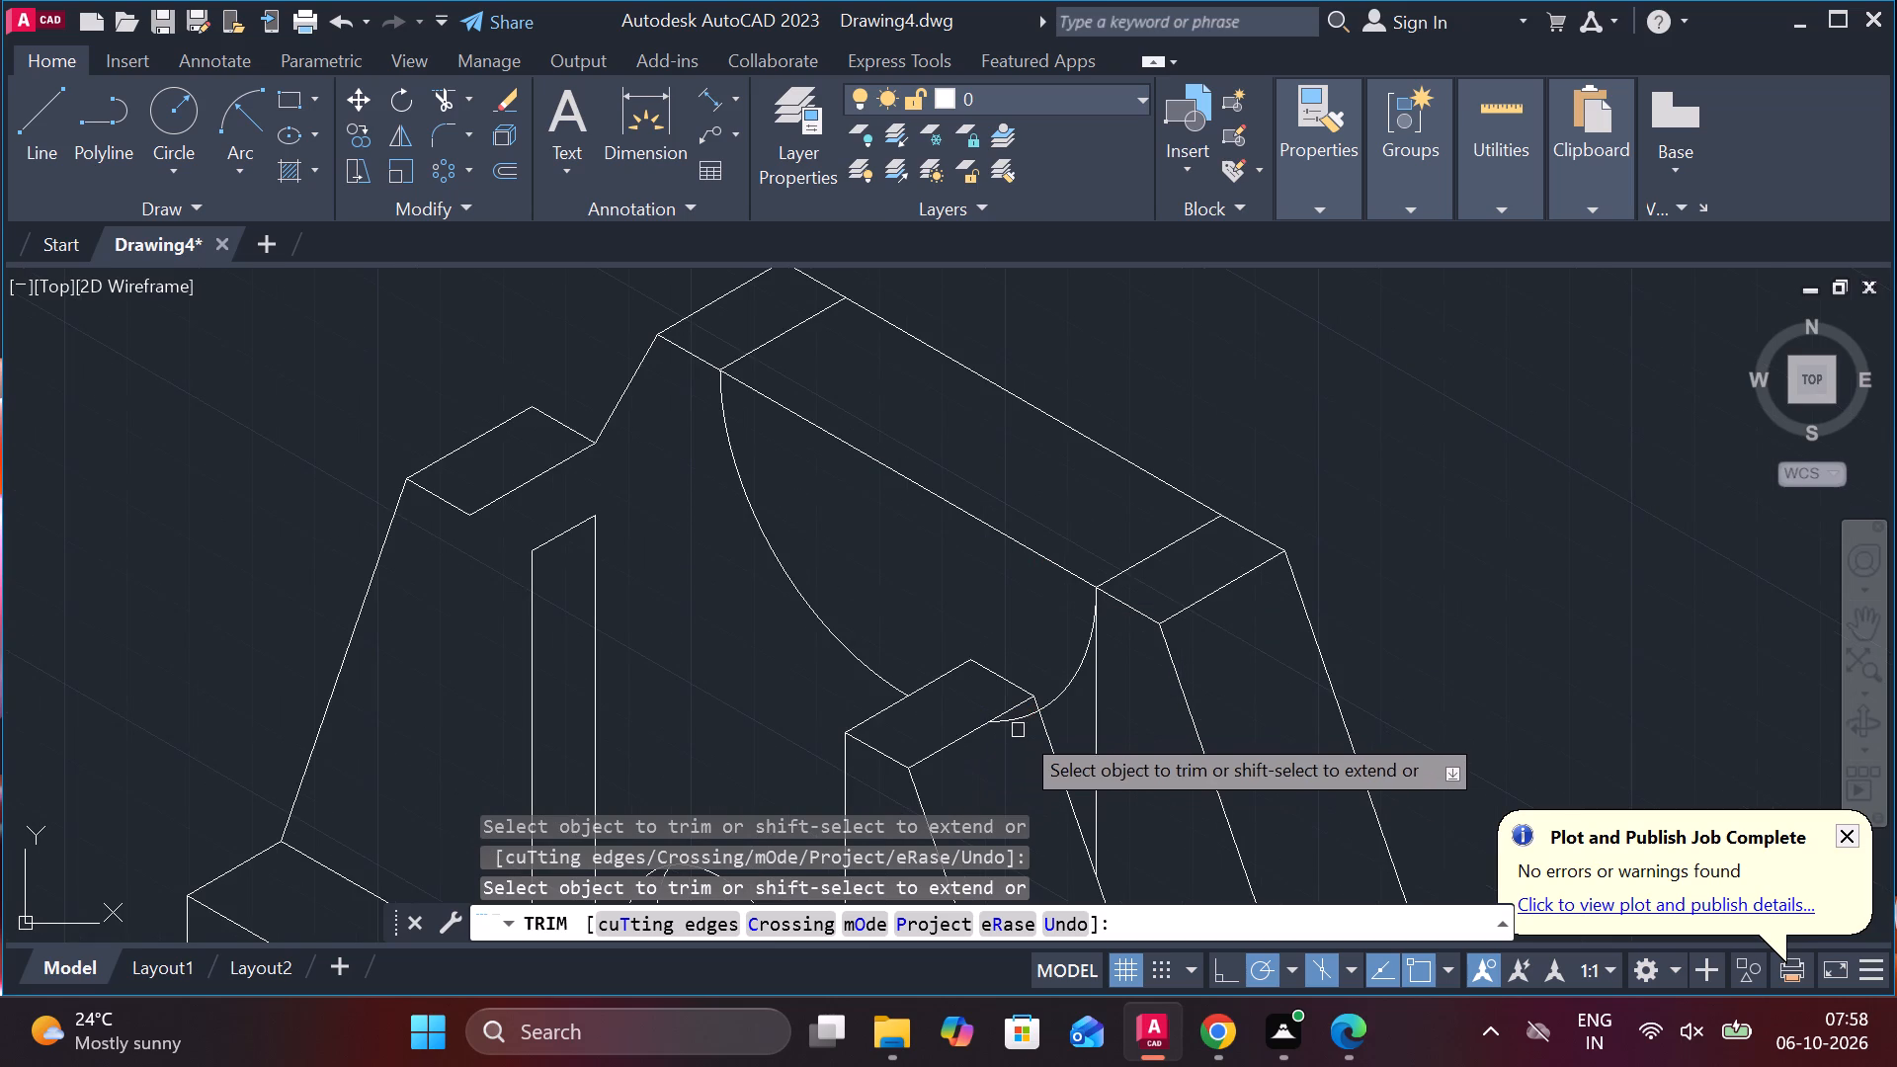
click(1022, 727)
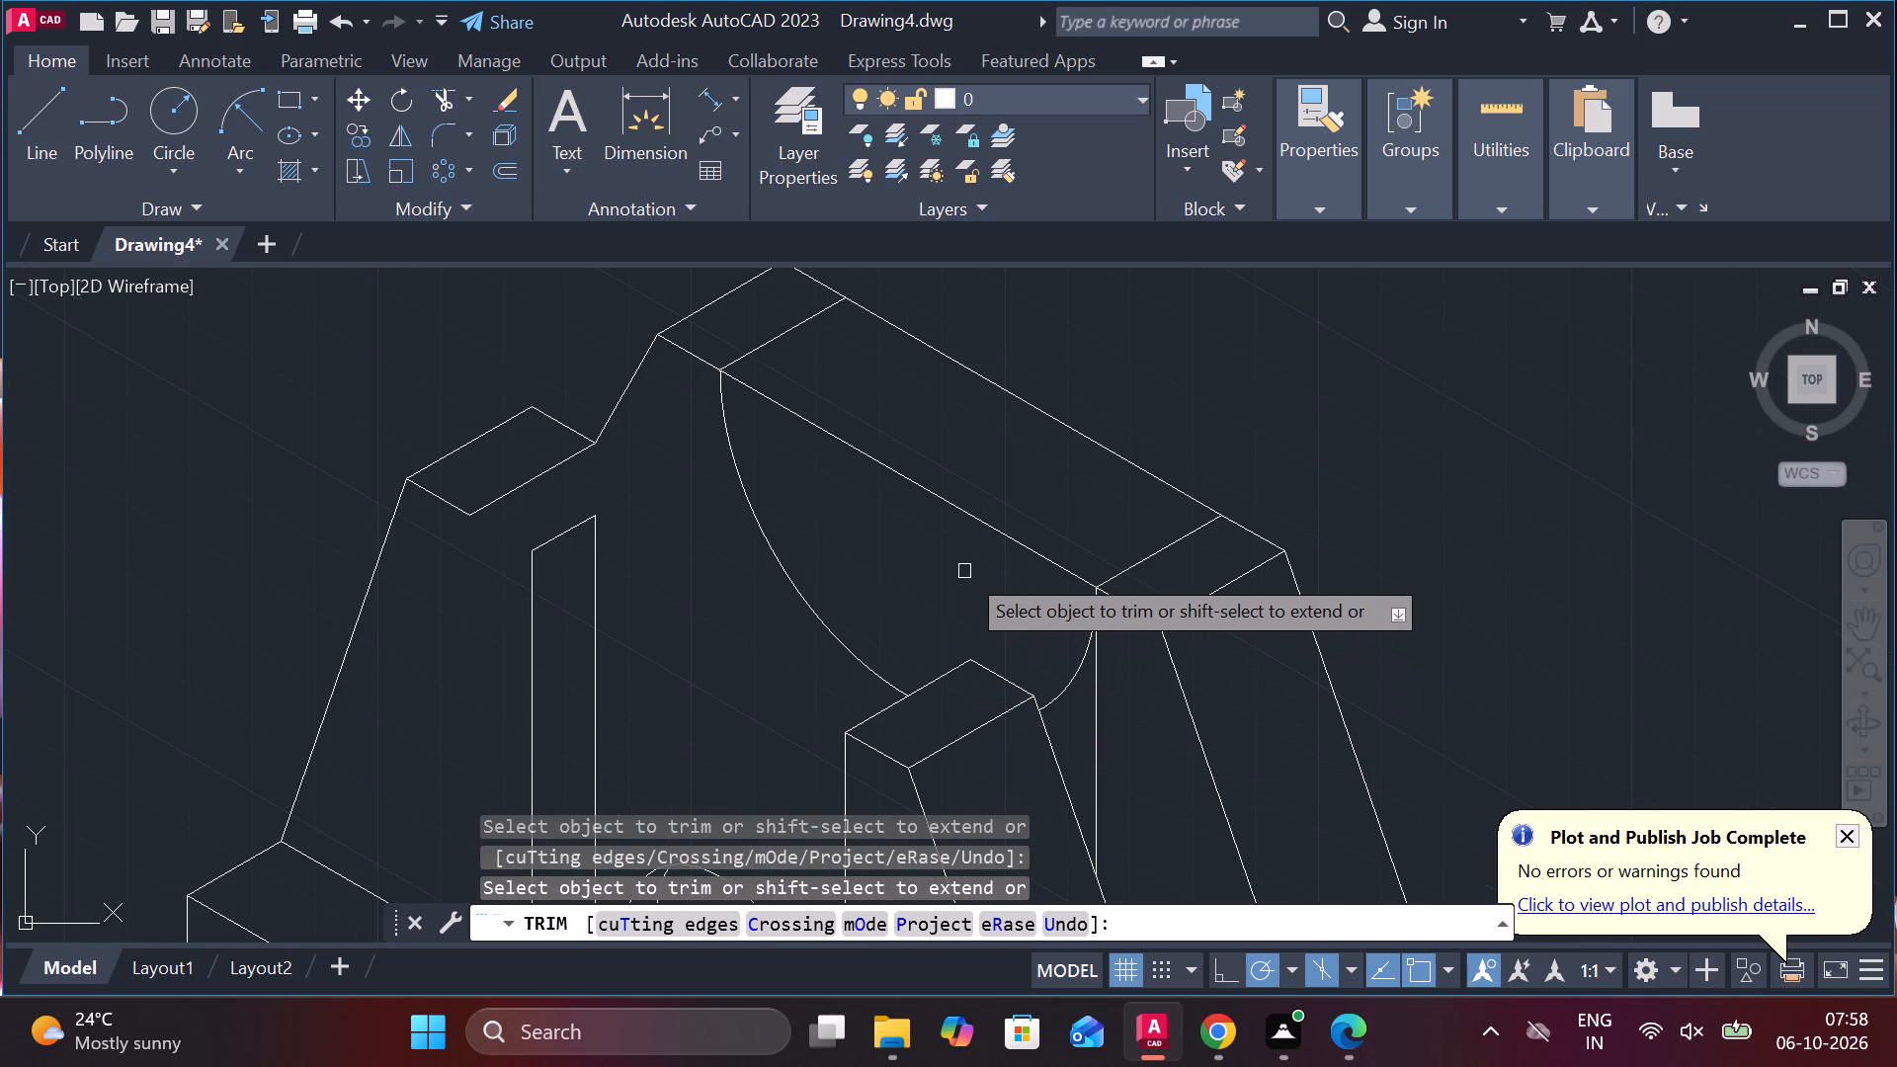
Trim away the connecting line and the rear edge between the two tall uprights' top faces.
click(927, 479)
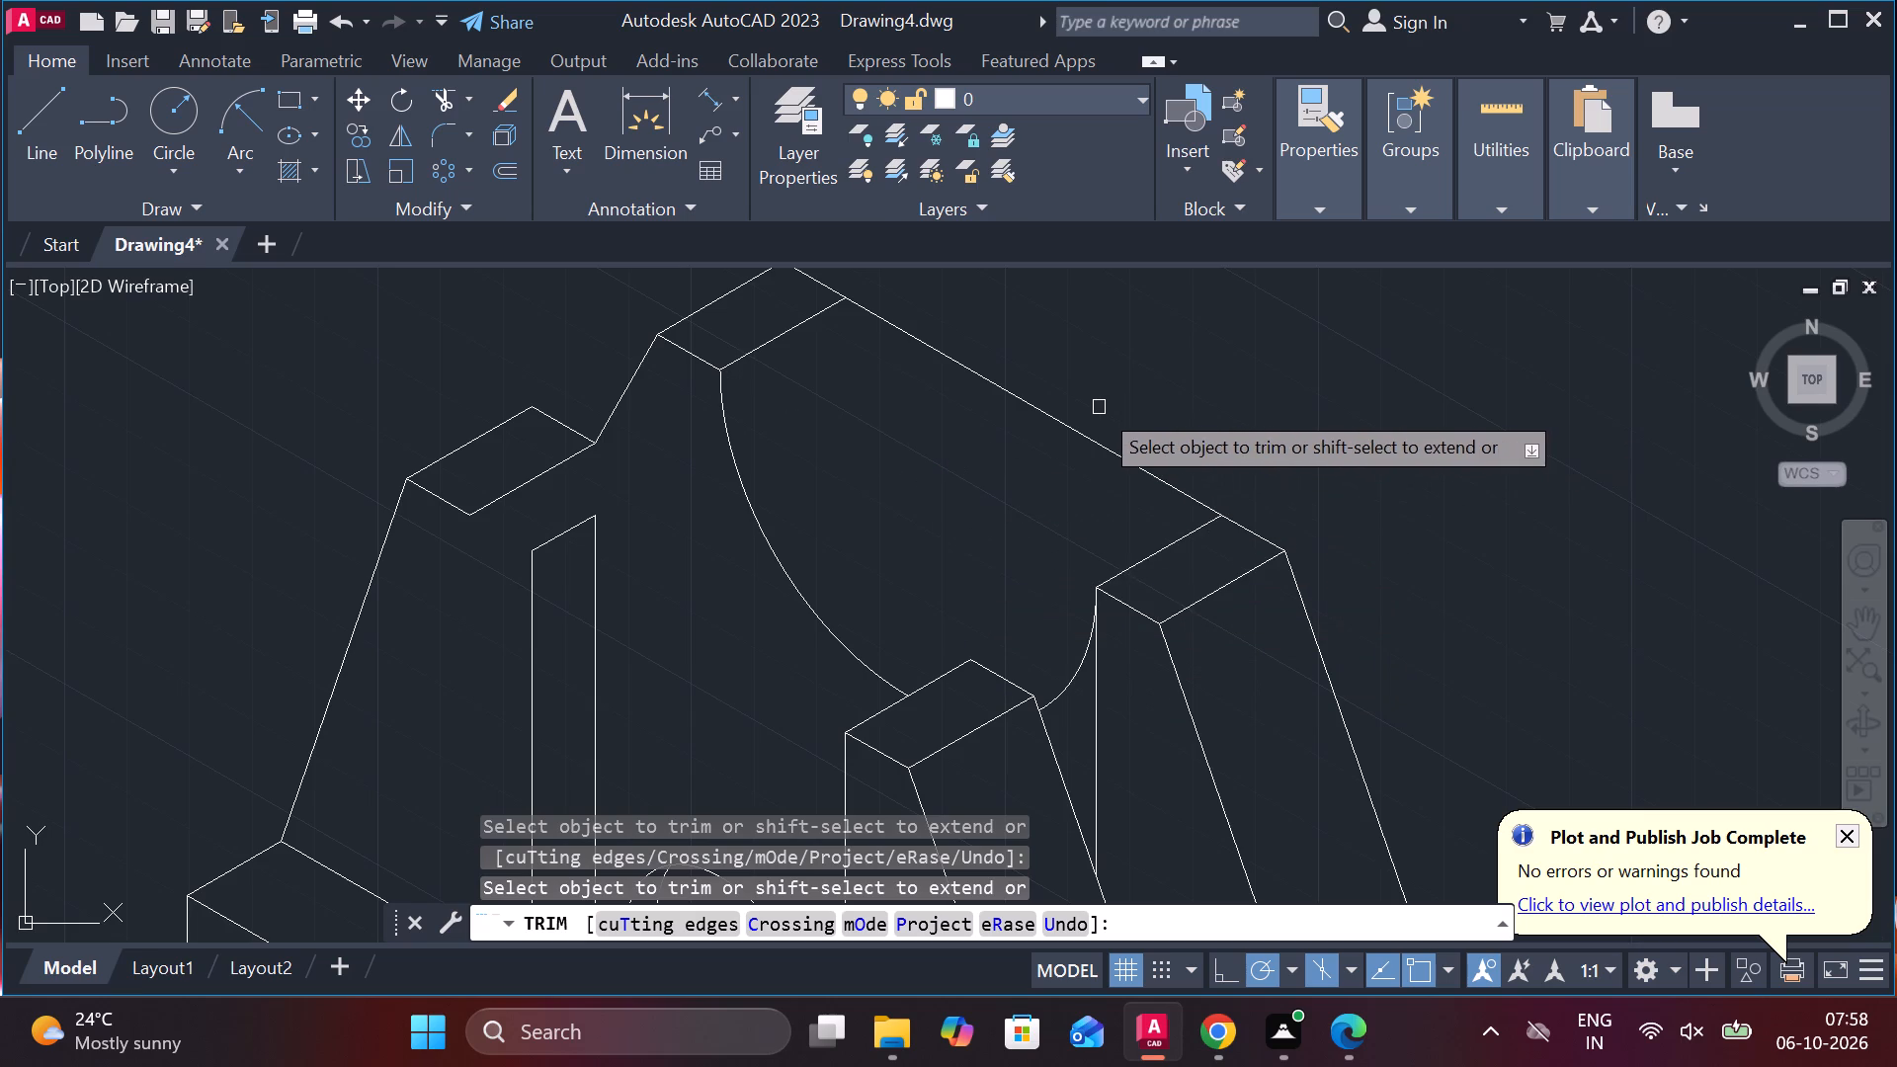
click(1084, 433)
key(Escape)
Copy the long arc of the curved cut from its centre, 20 units and 10 units away at 30°.
scroll(1232, 418, down, 1)
middle_click(1232, 418)
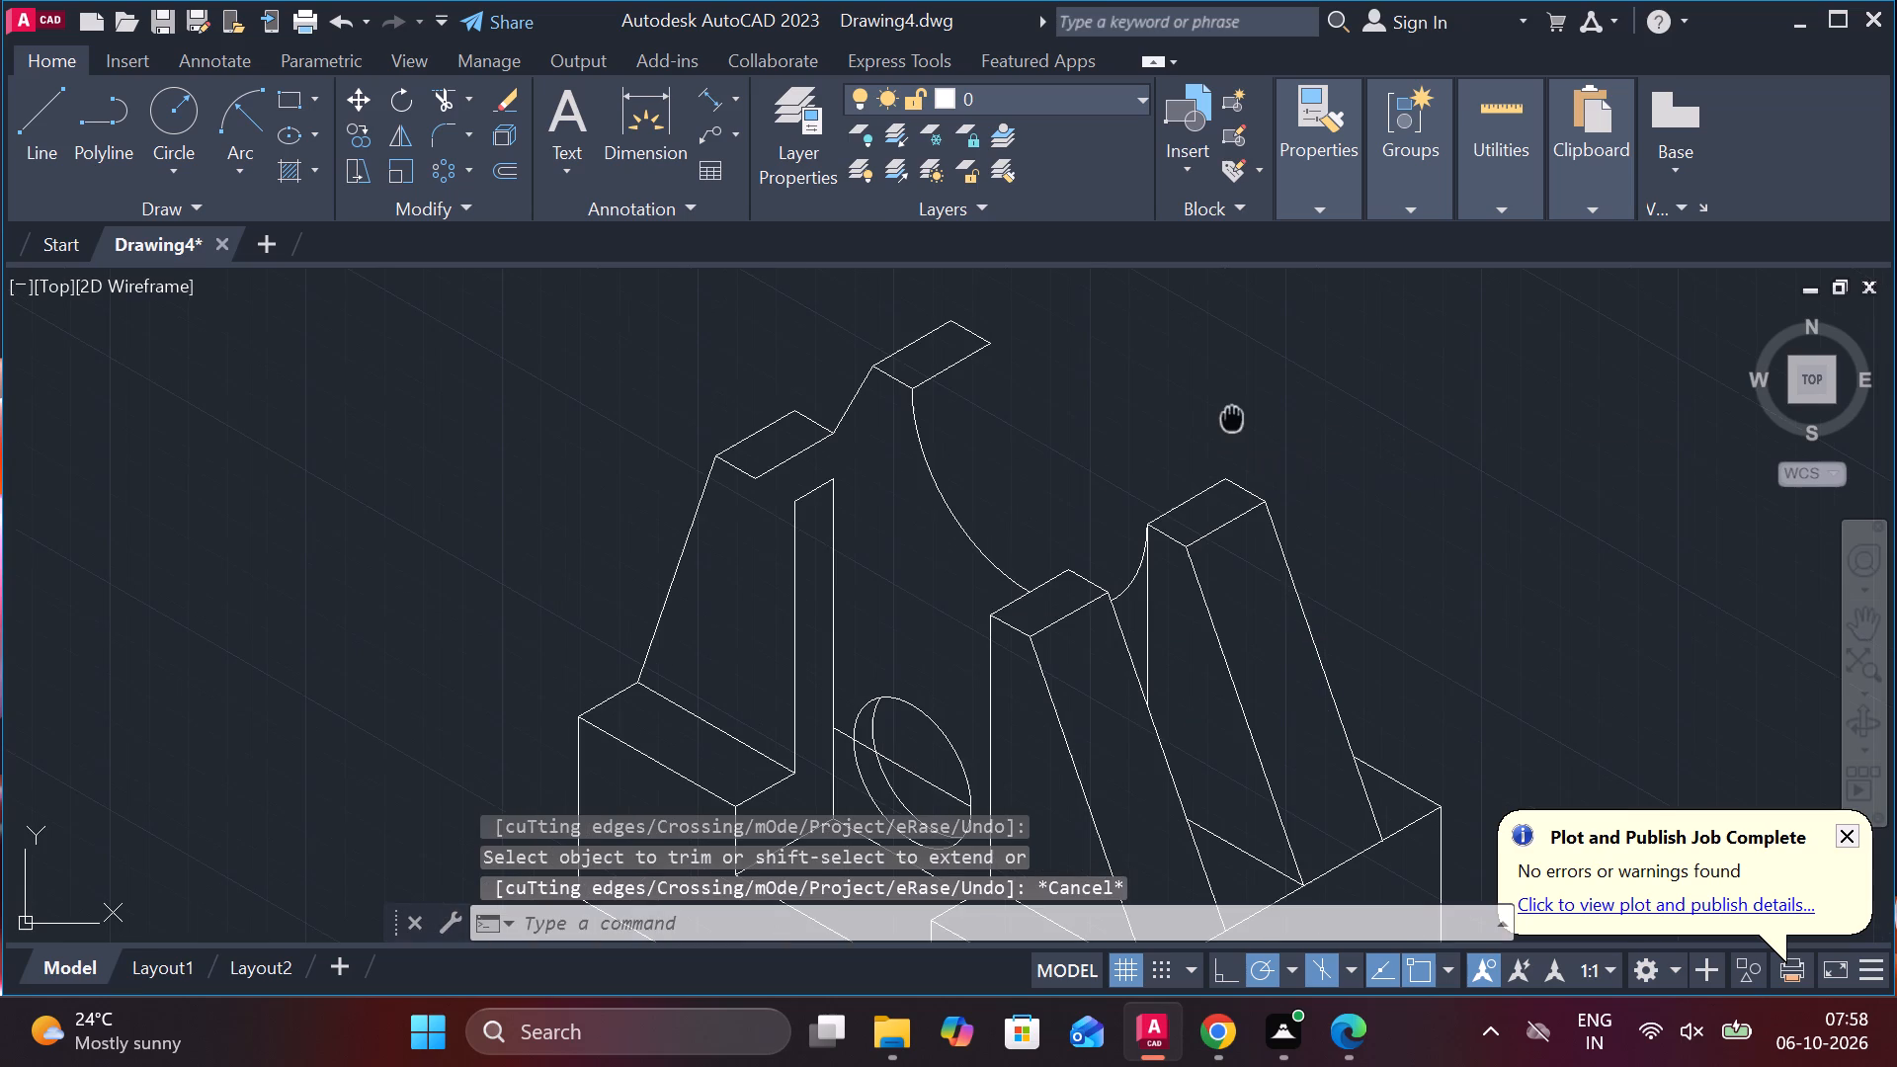
click(947, 495)
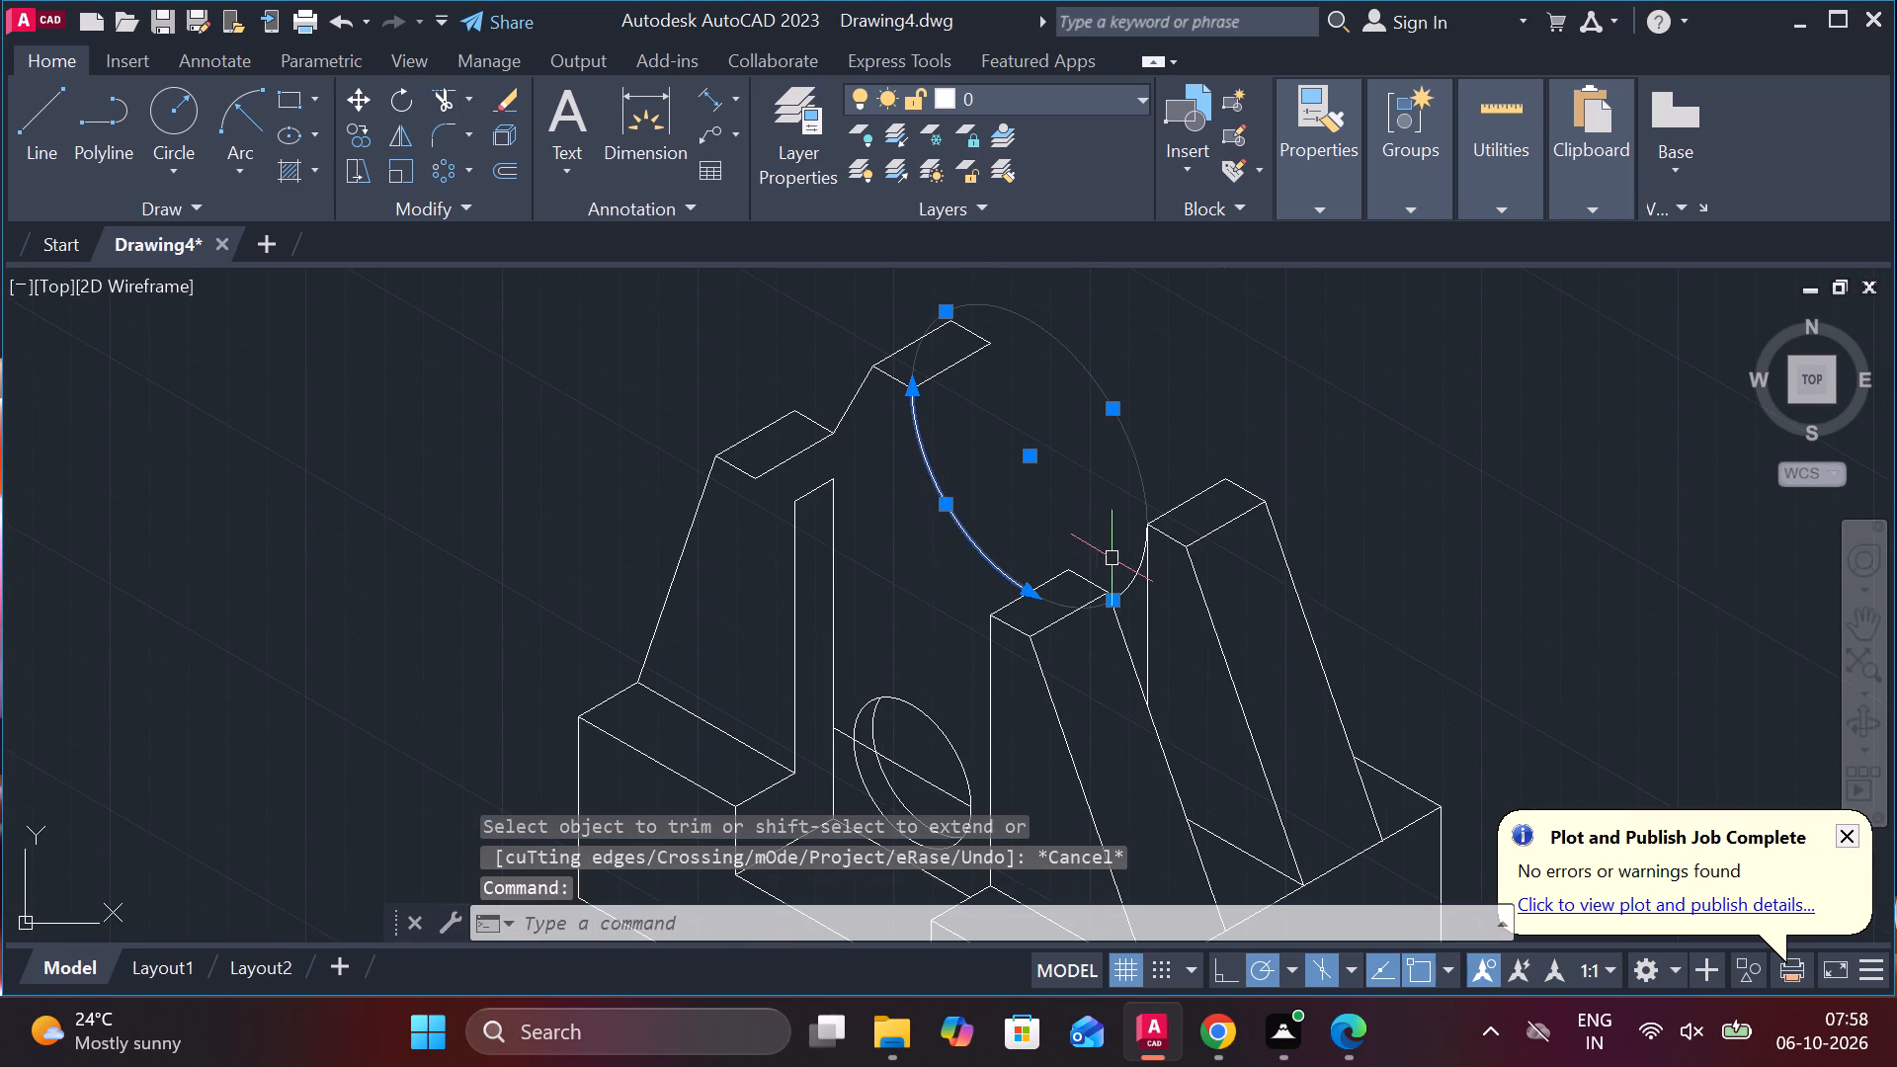
text(CO)
key(Return)
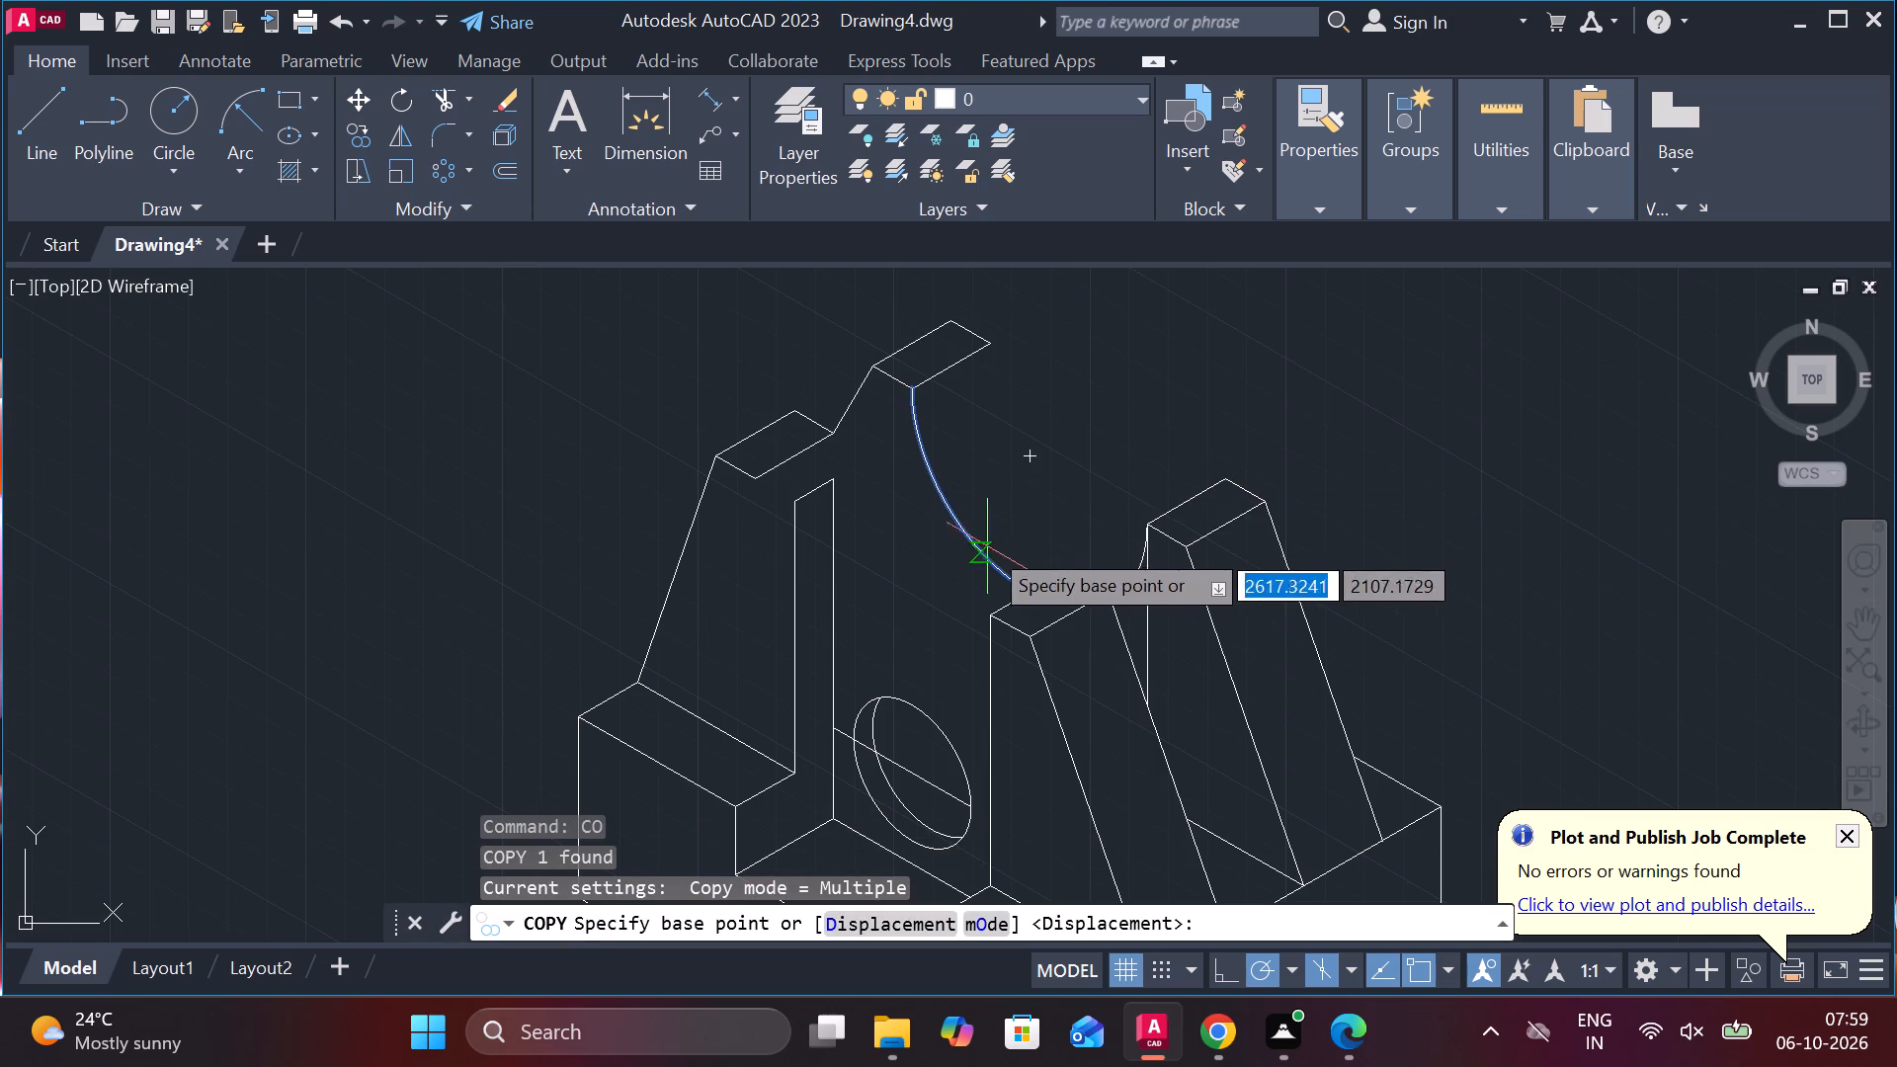
click(1035, 459)
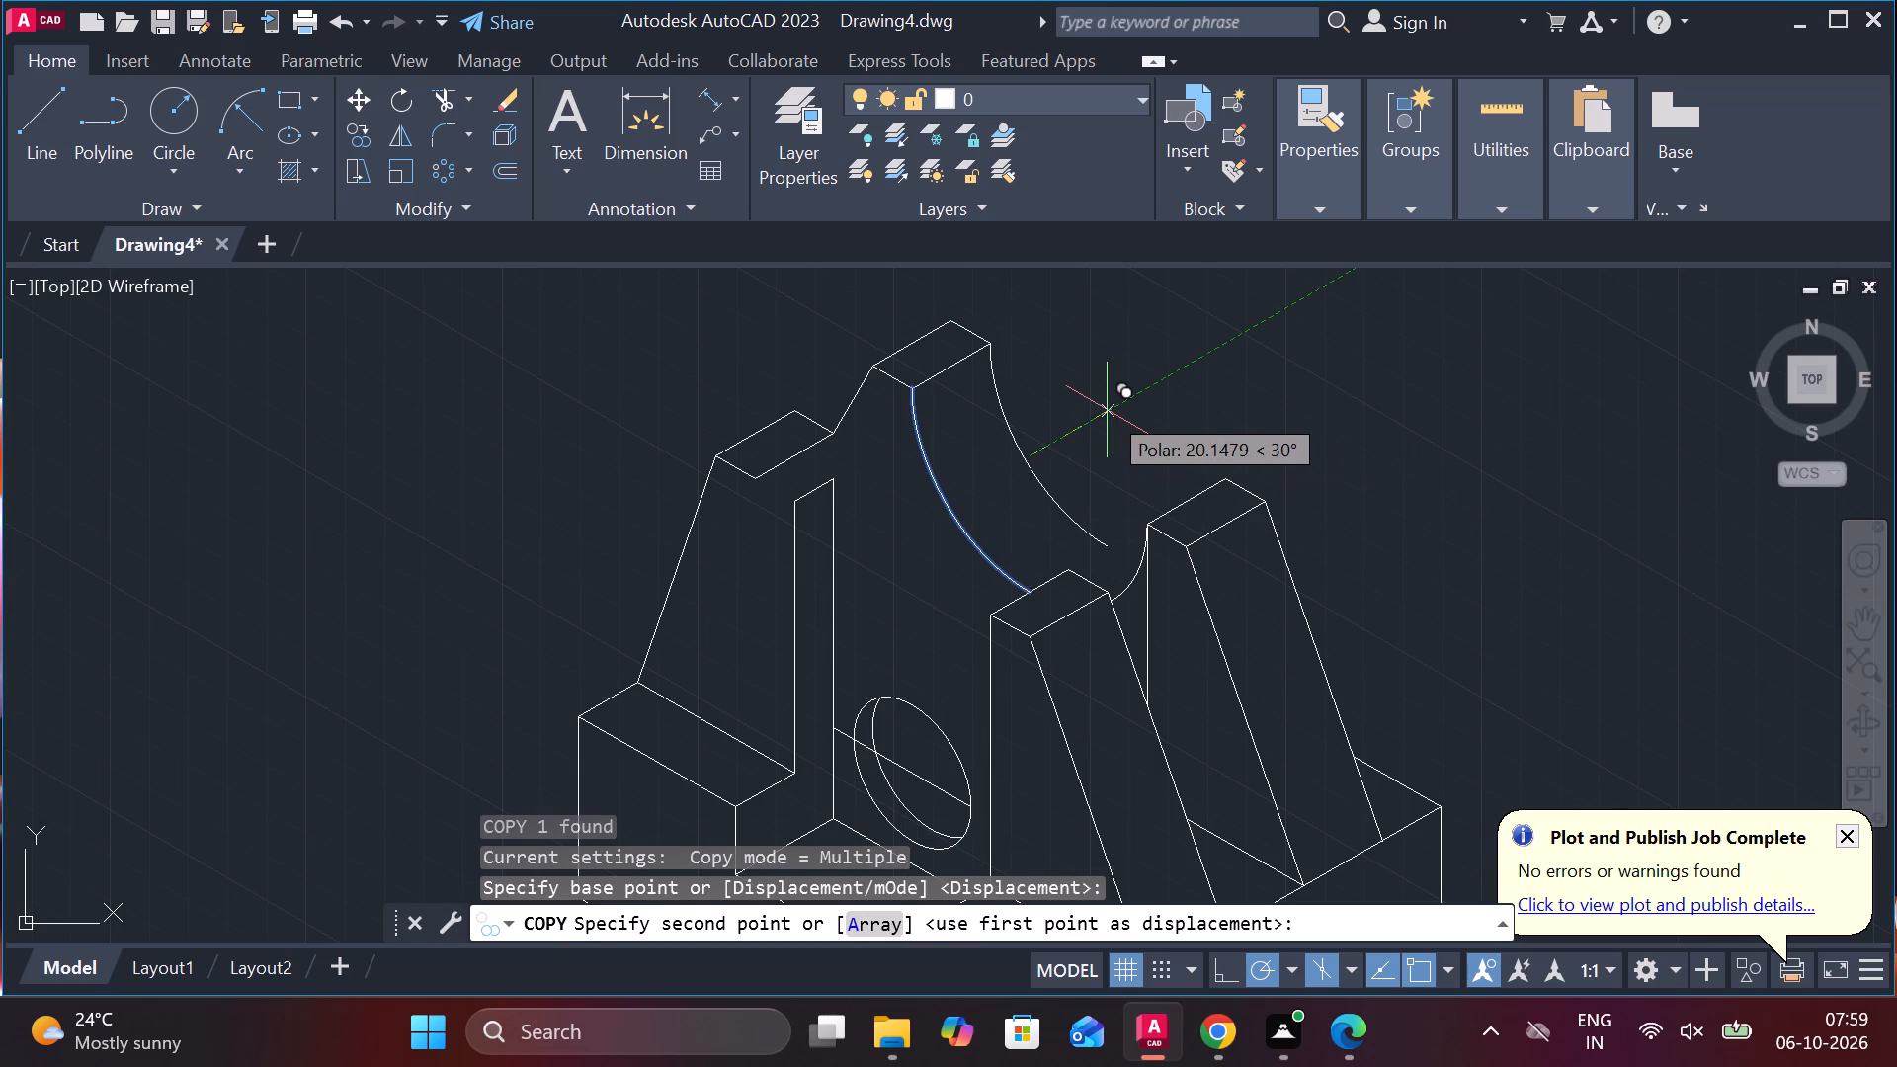
text(20)
key(Return)
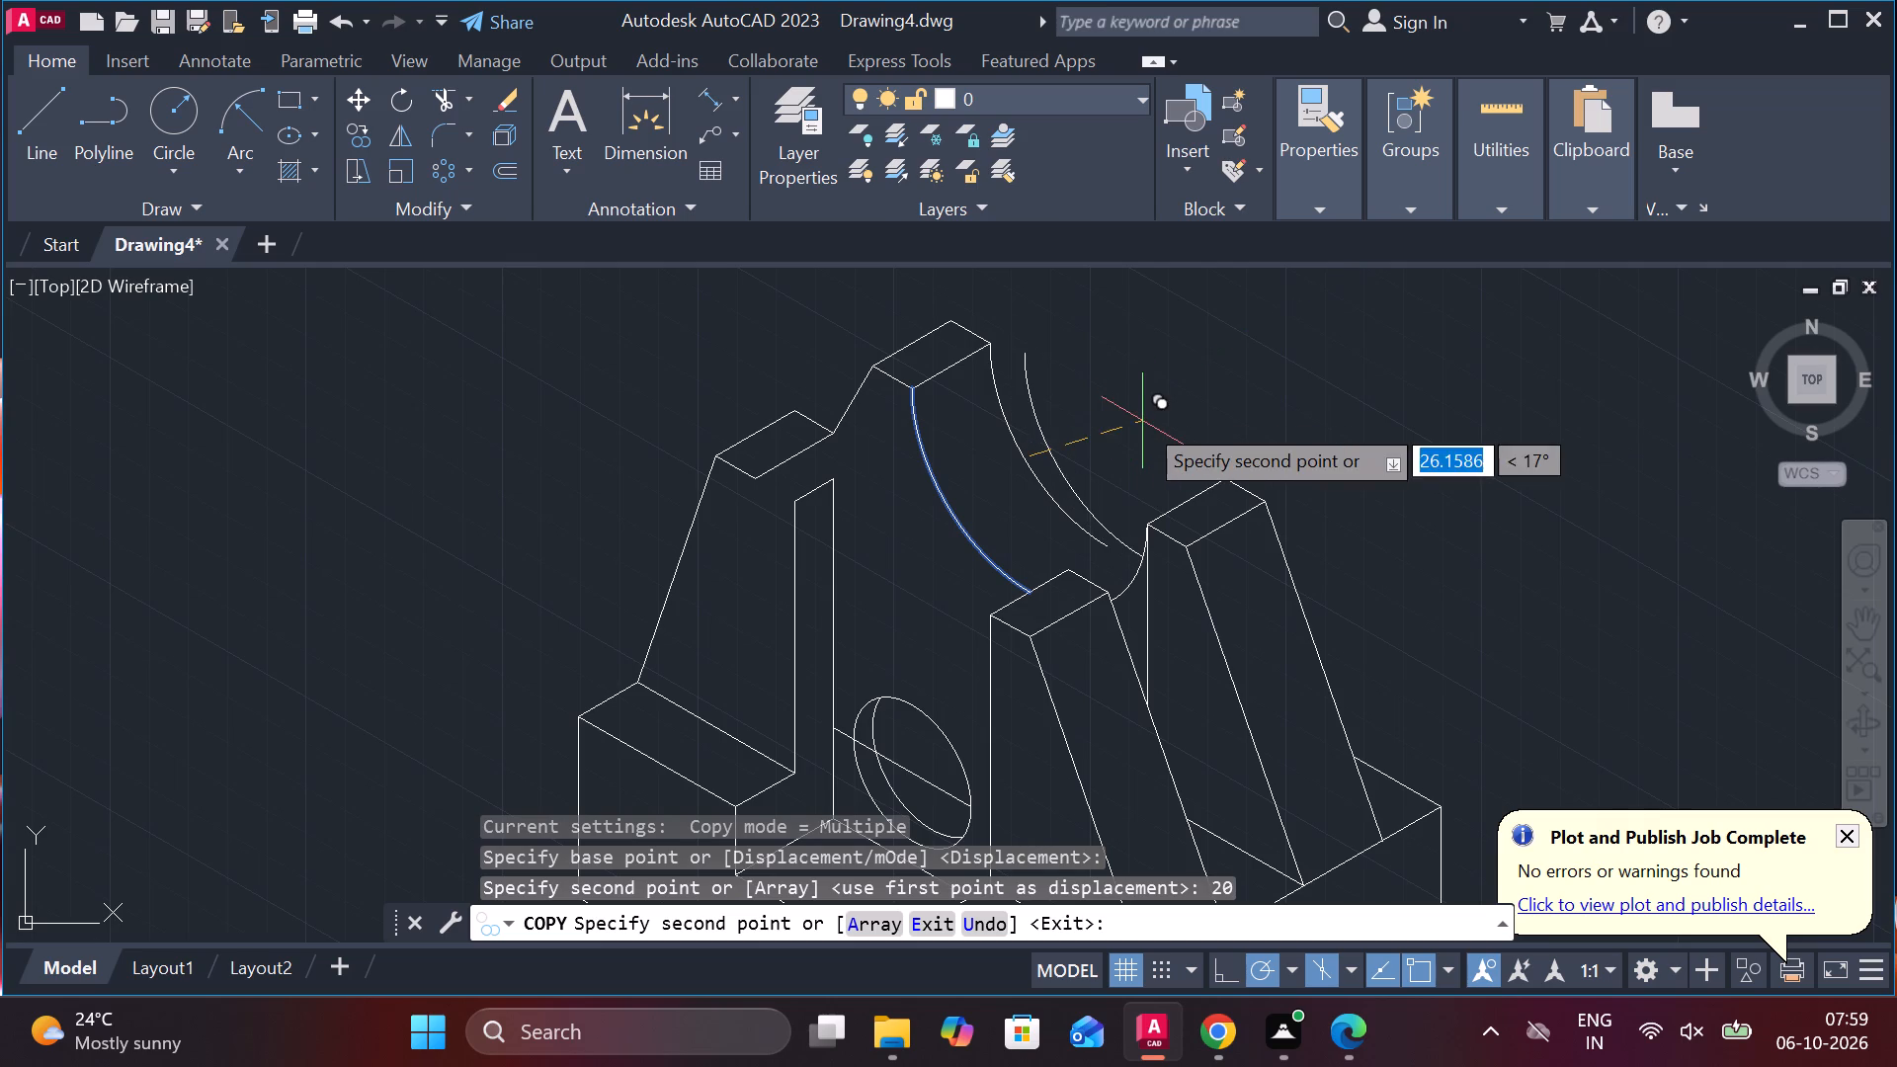
text(10)
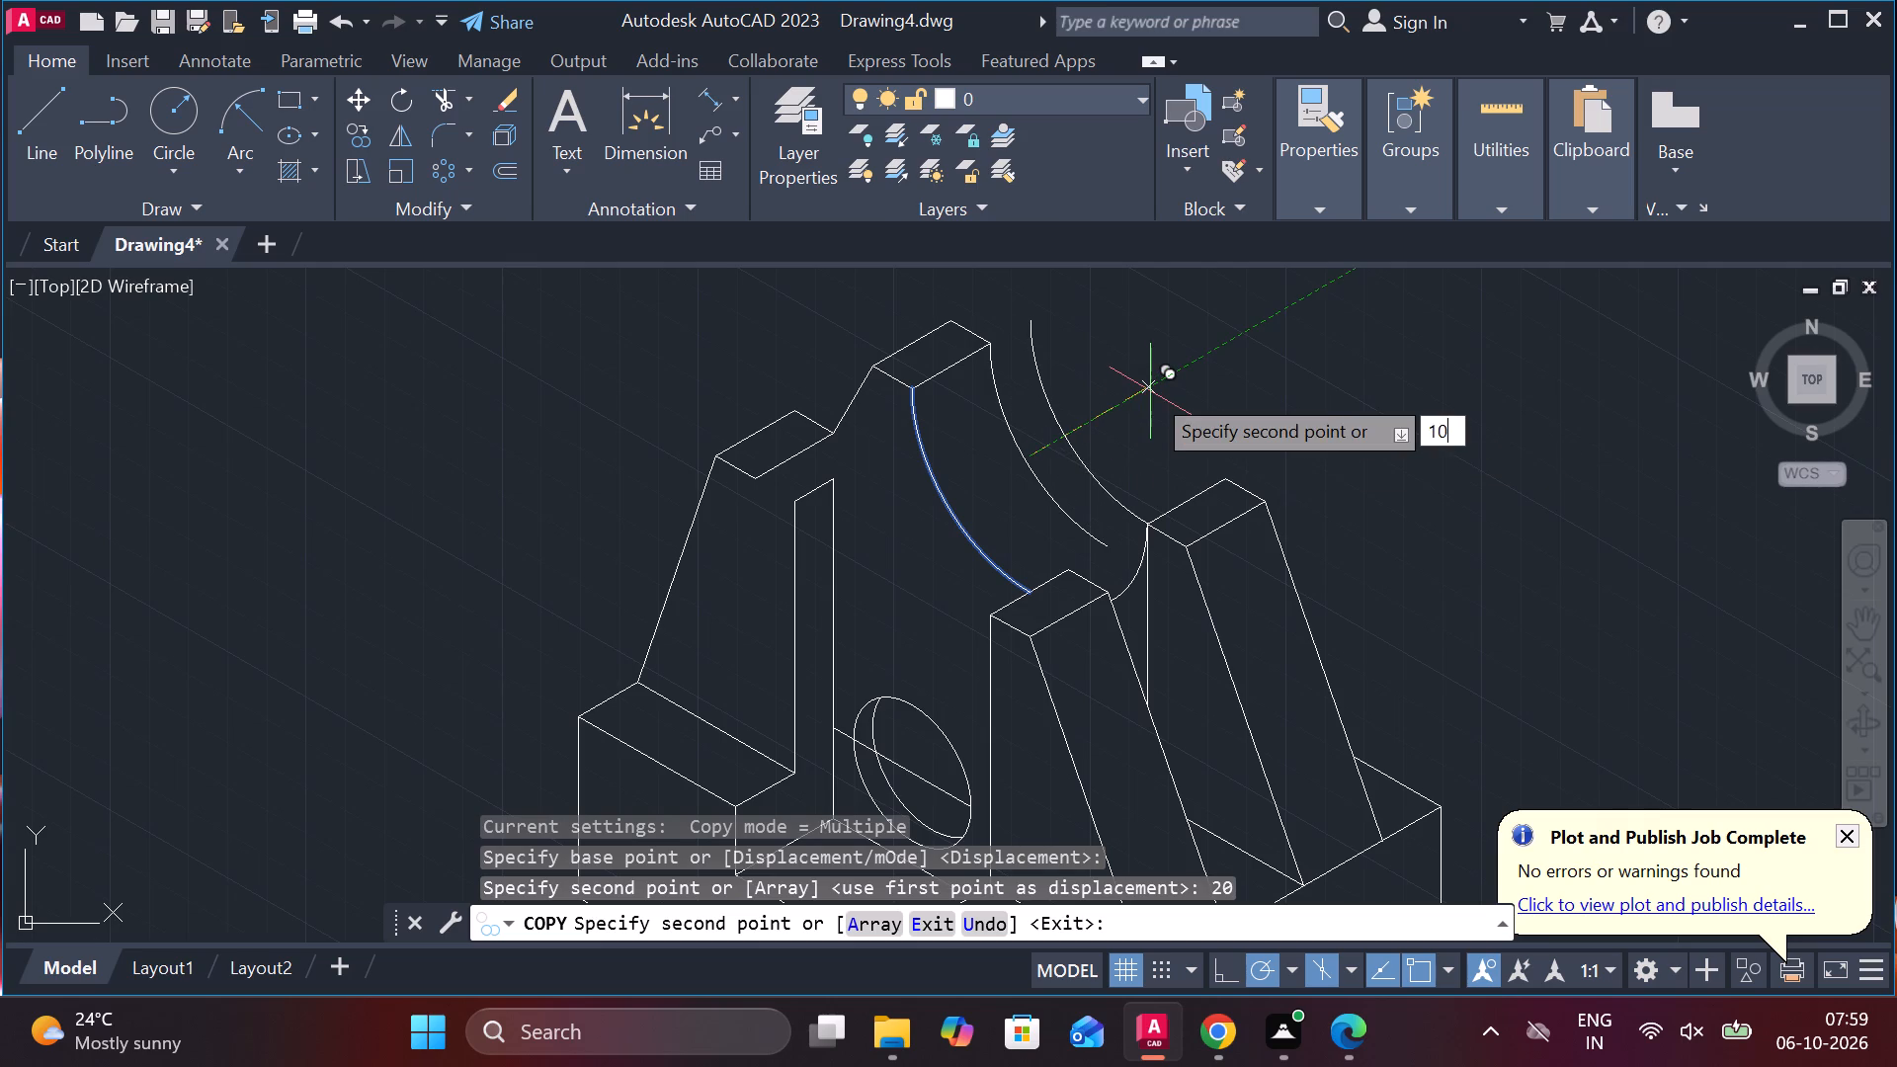
key(Return)
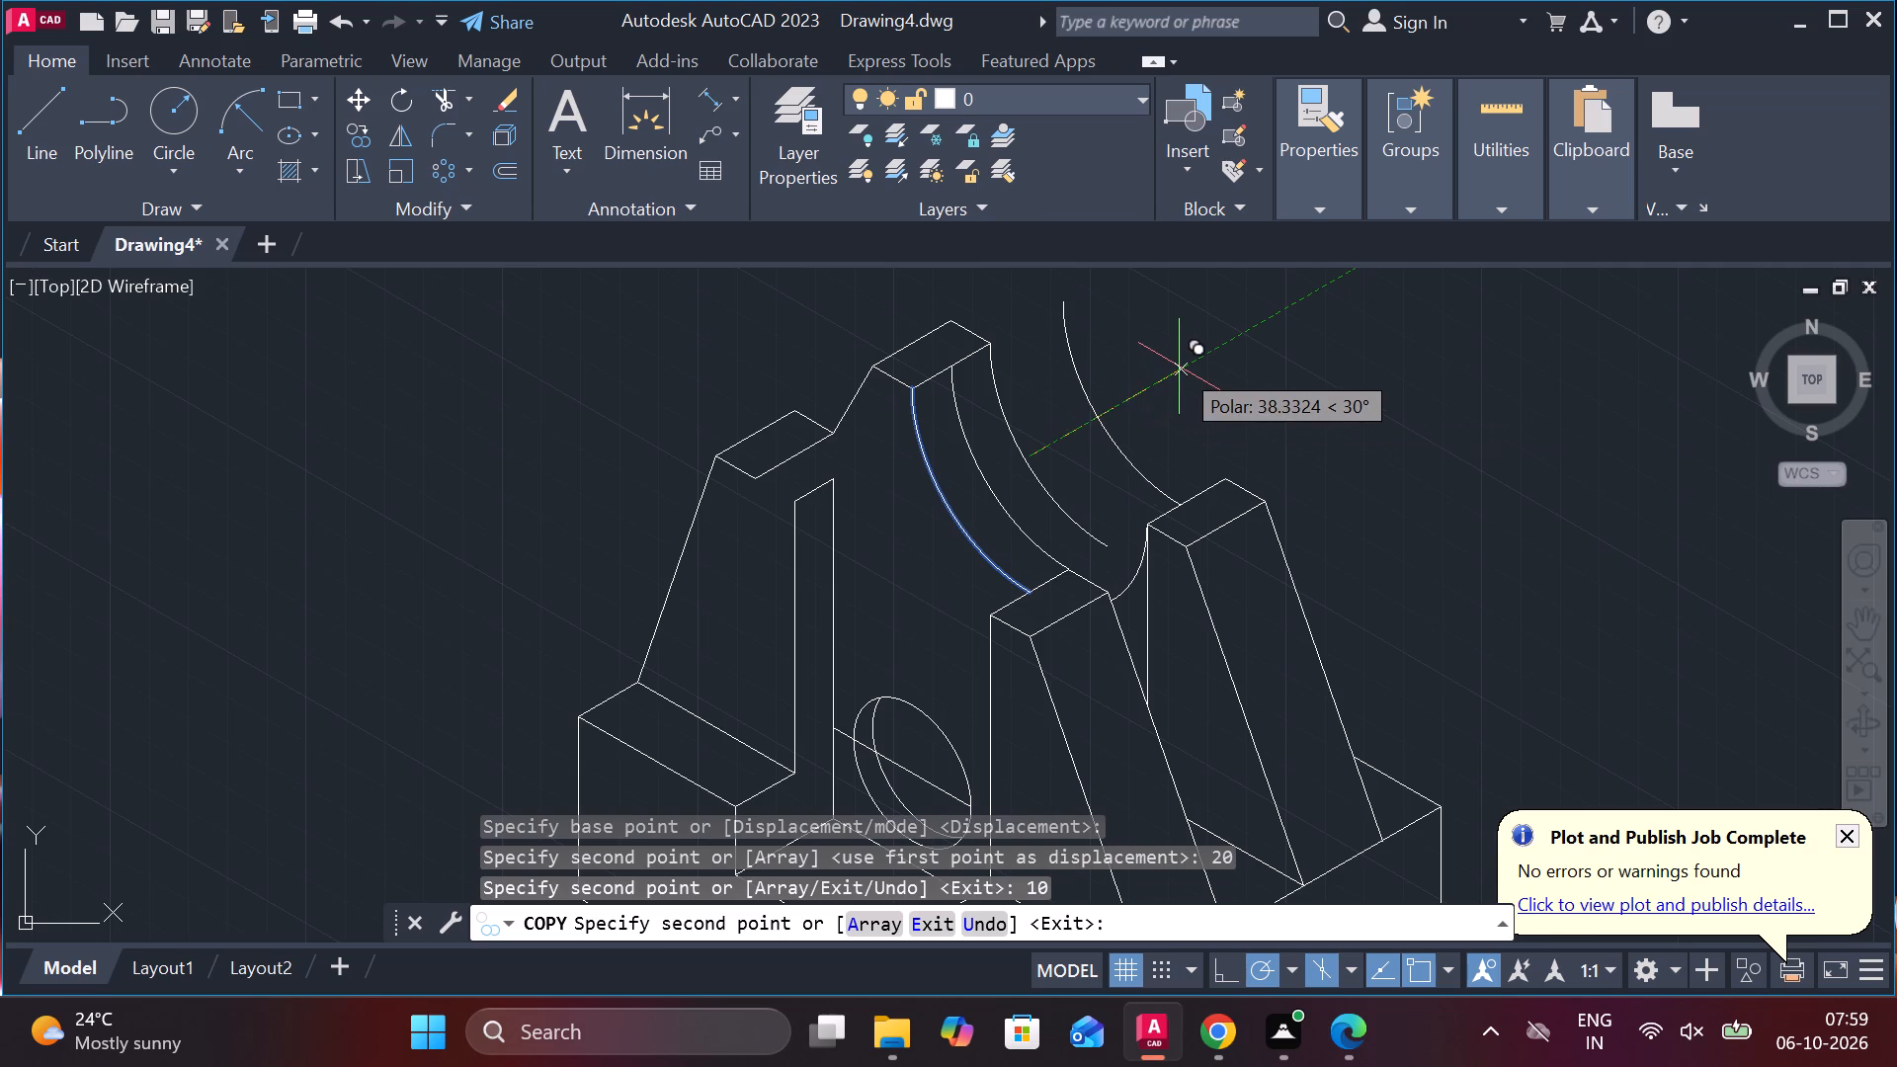
key(Escape)
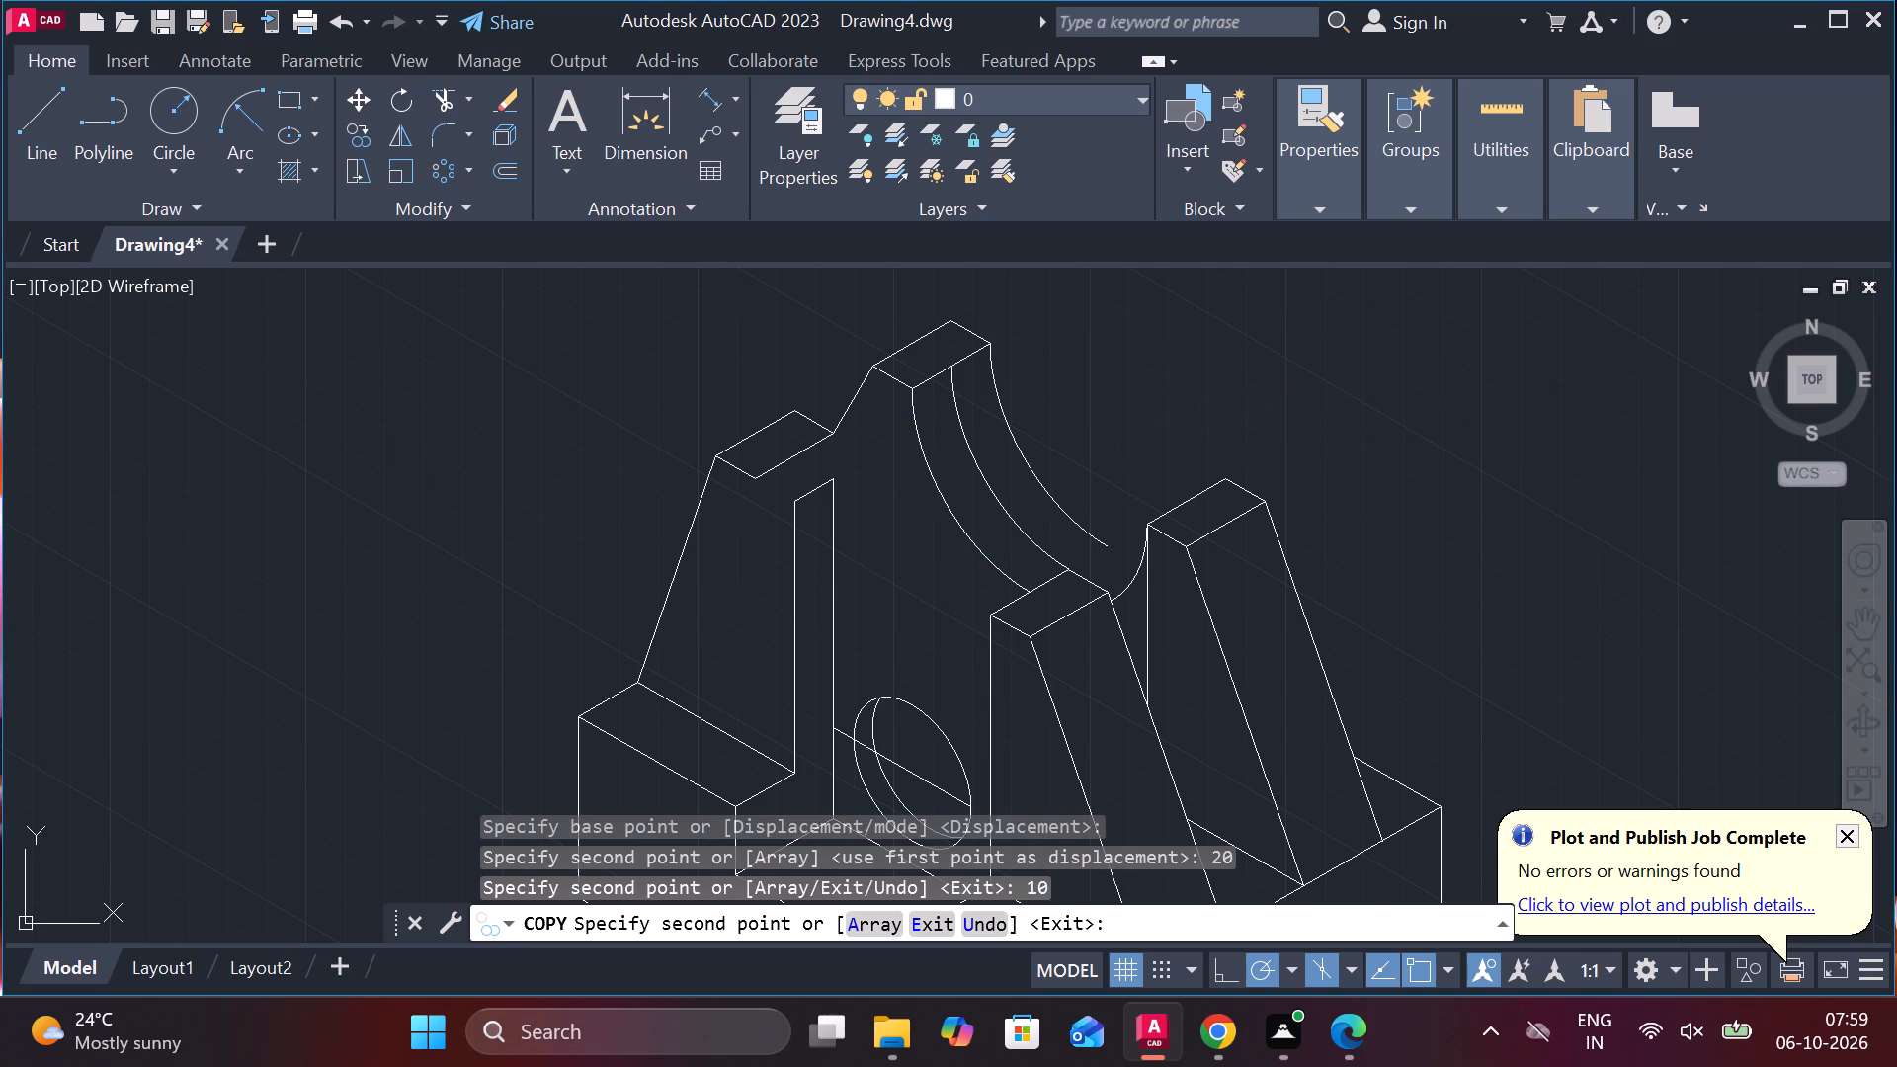
Extend the lower end of the rear arc copy to meet the short arc beside the tall upright.
text(EX)
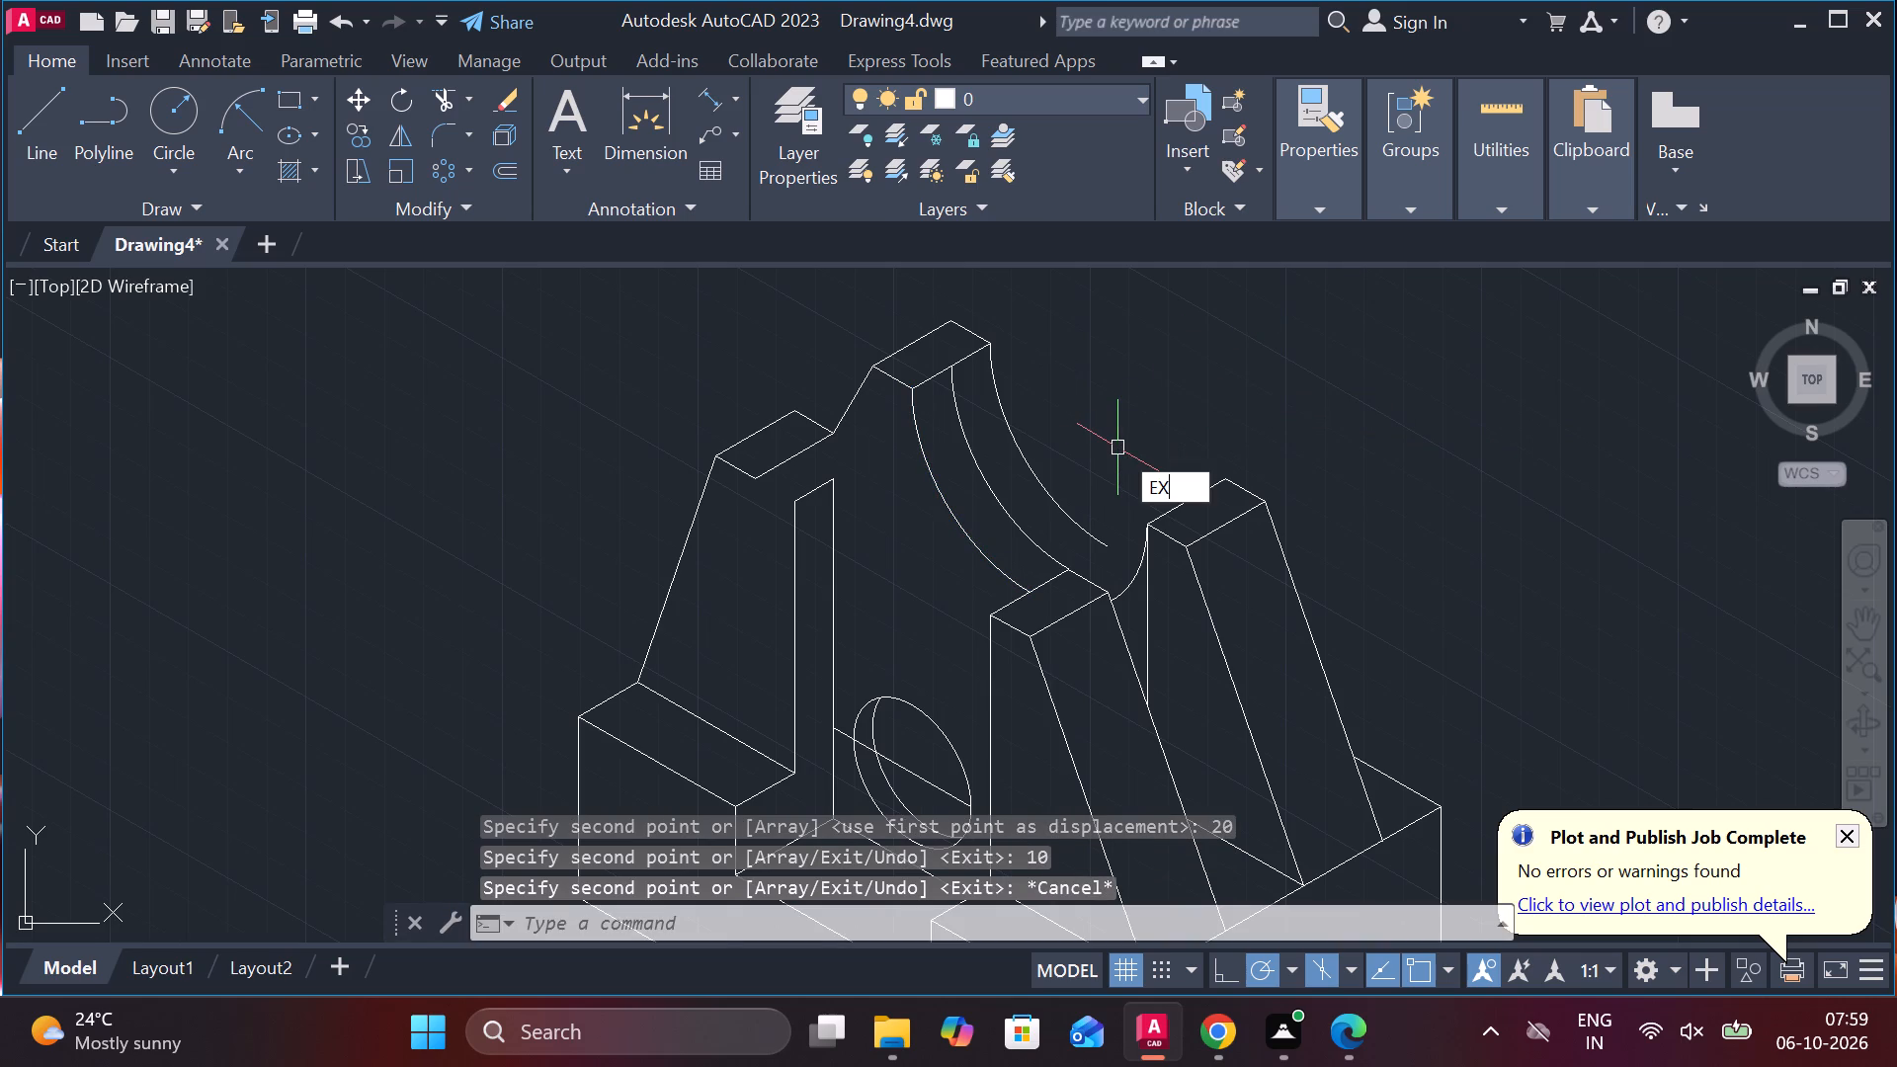
key(space)
click(1094, 533)
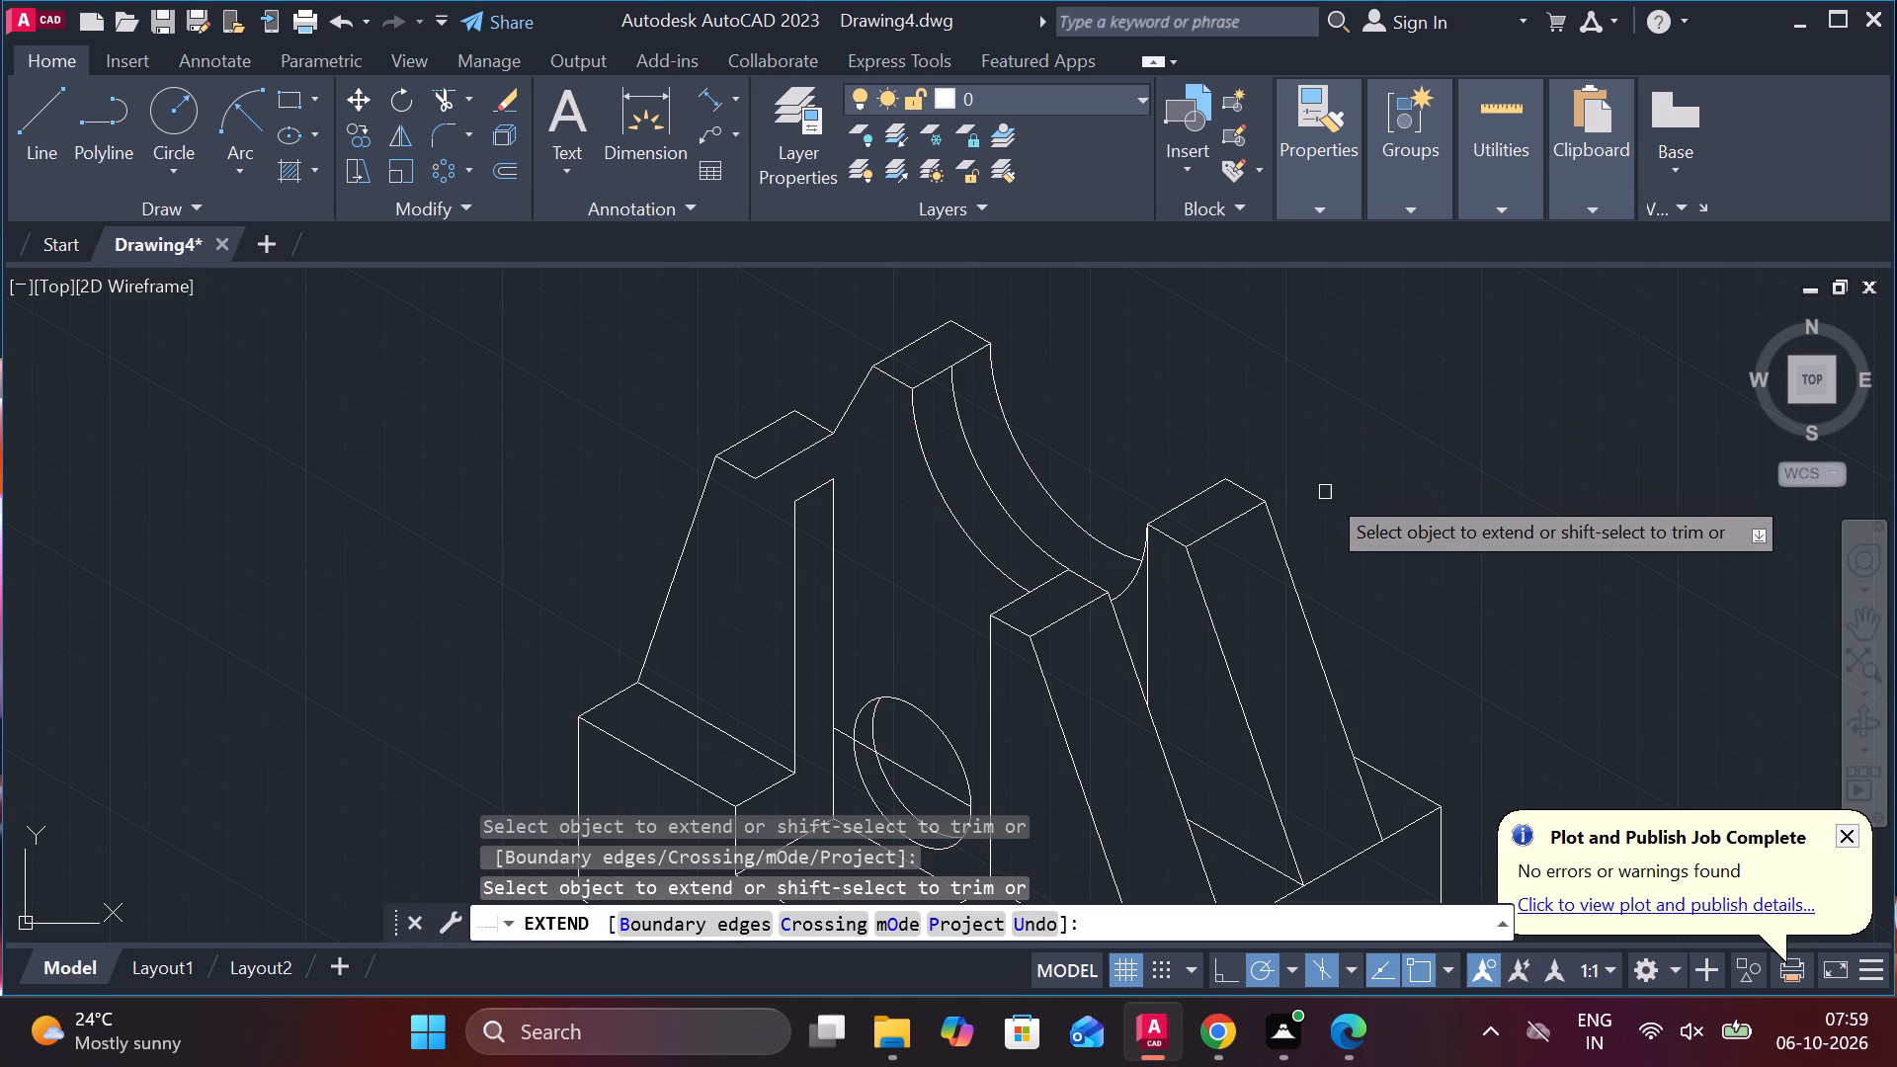
key(Escape)
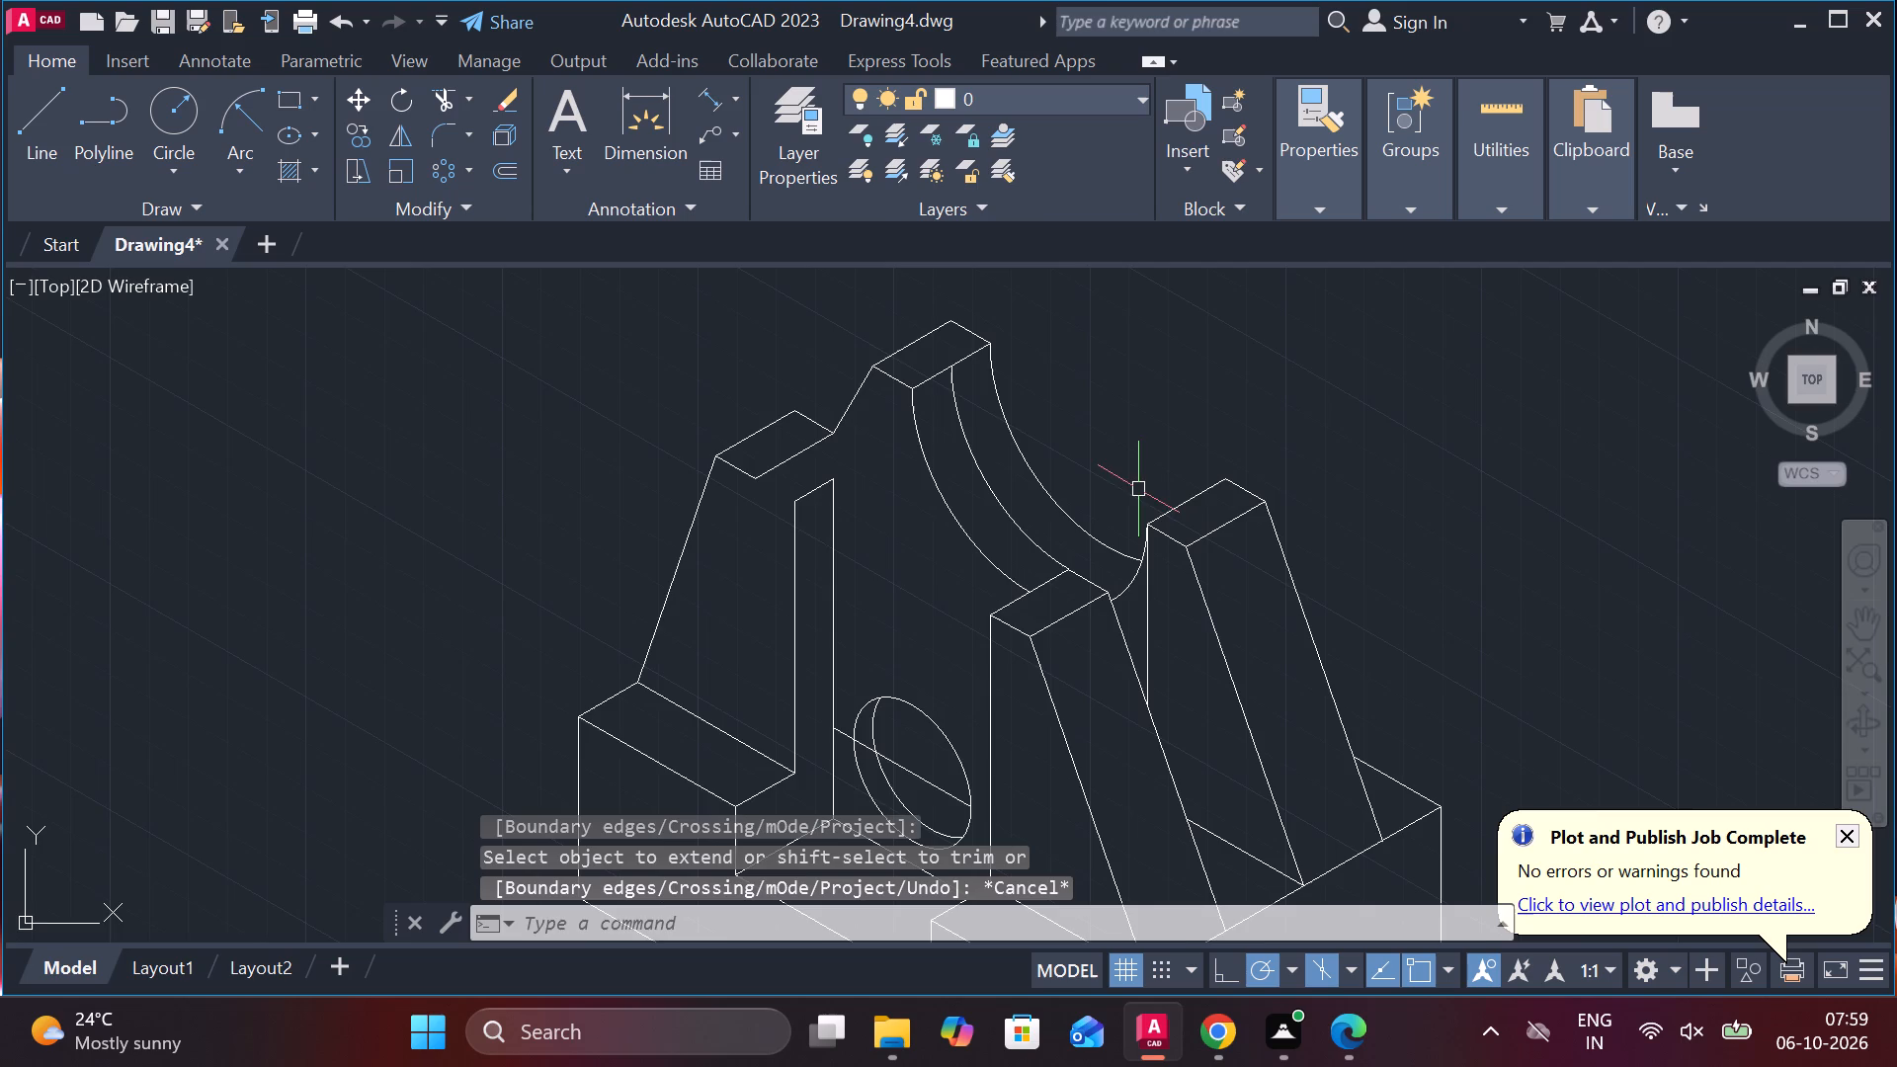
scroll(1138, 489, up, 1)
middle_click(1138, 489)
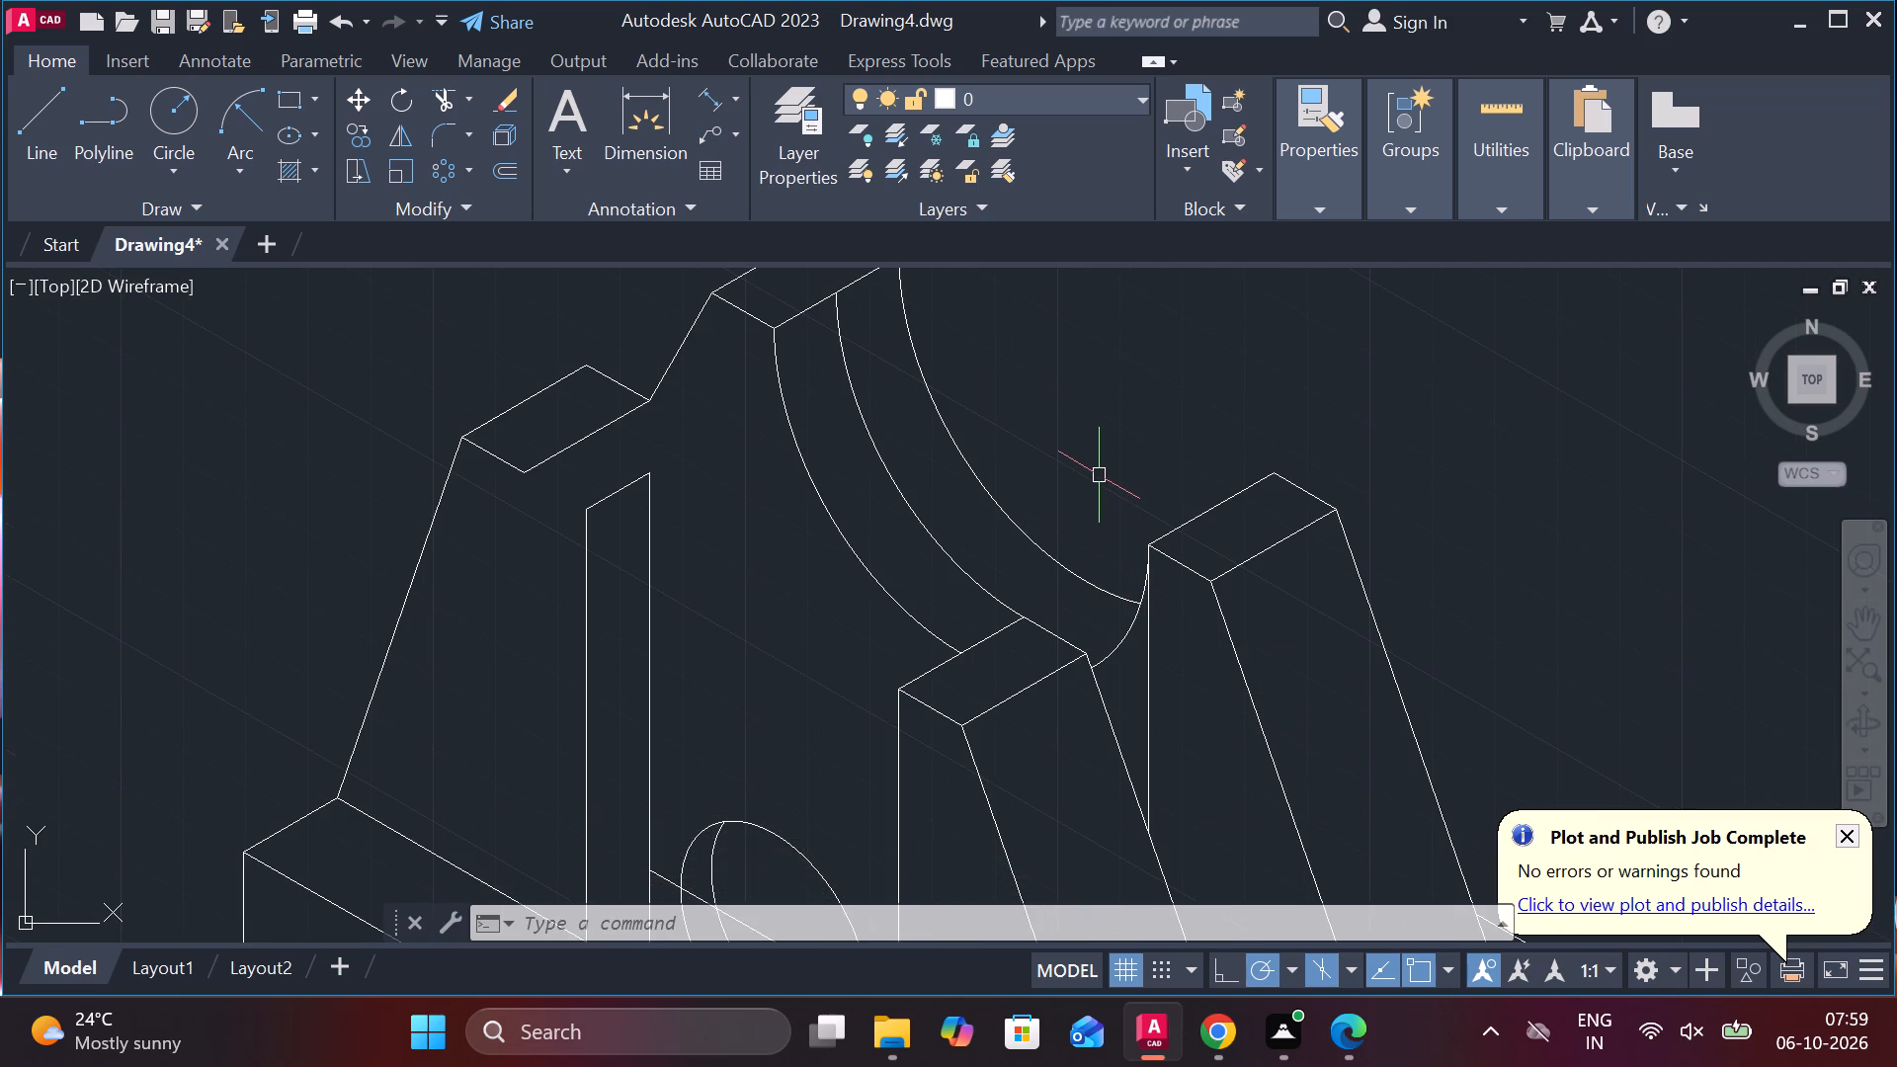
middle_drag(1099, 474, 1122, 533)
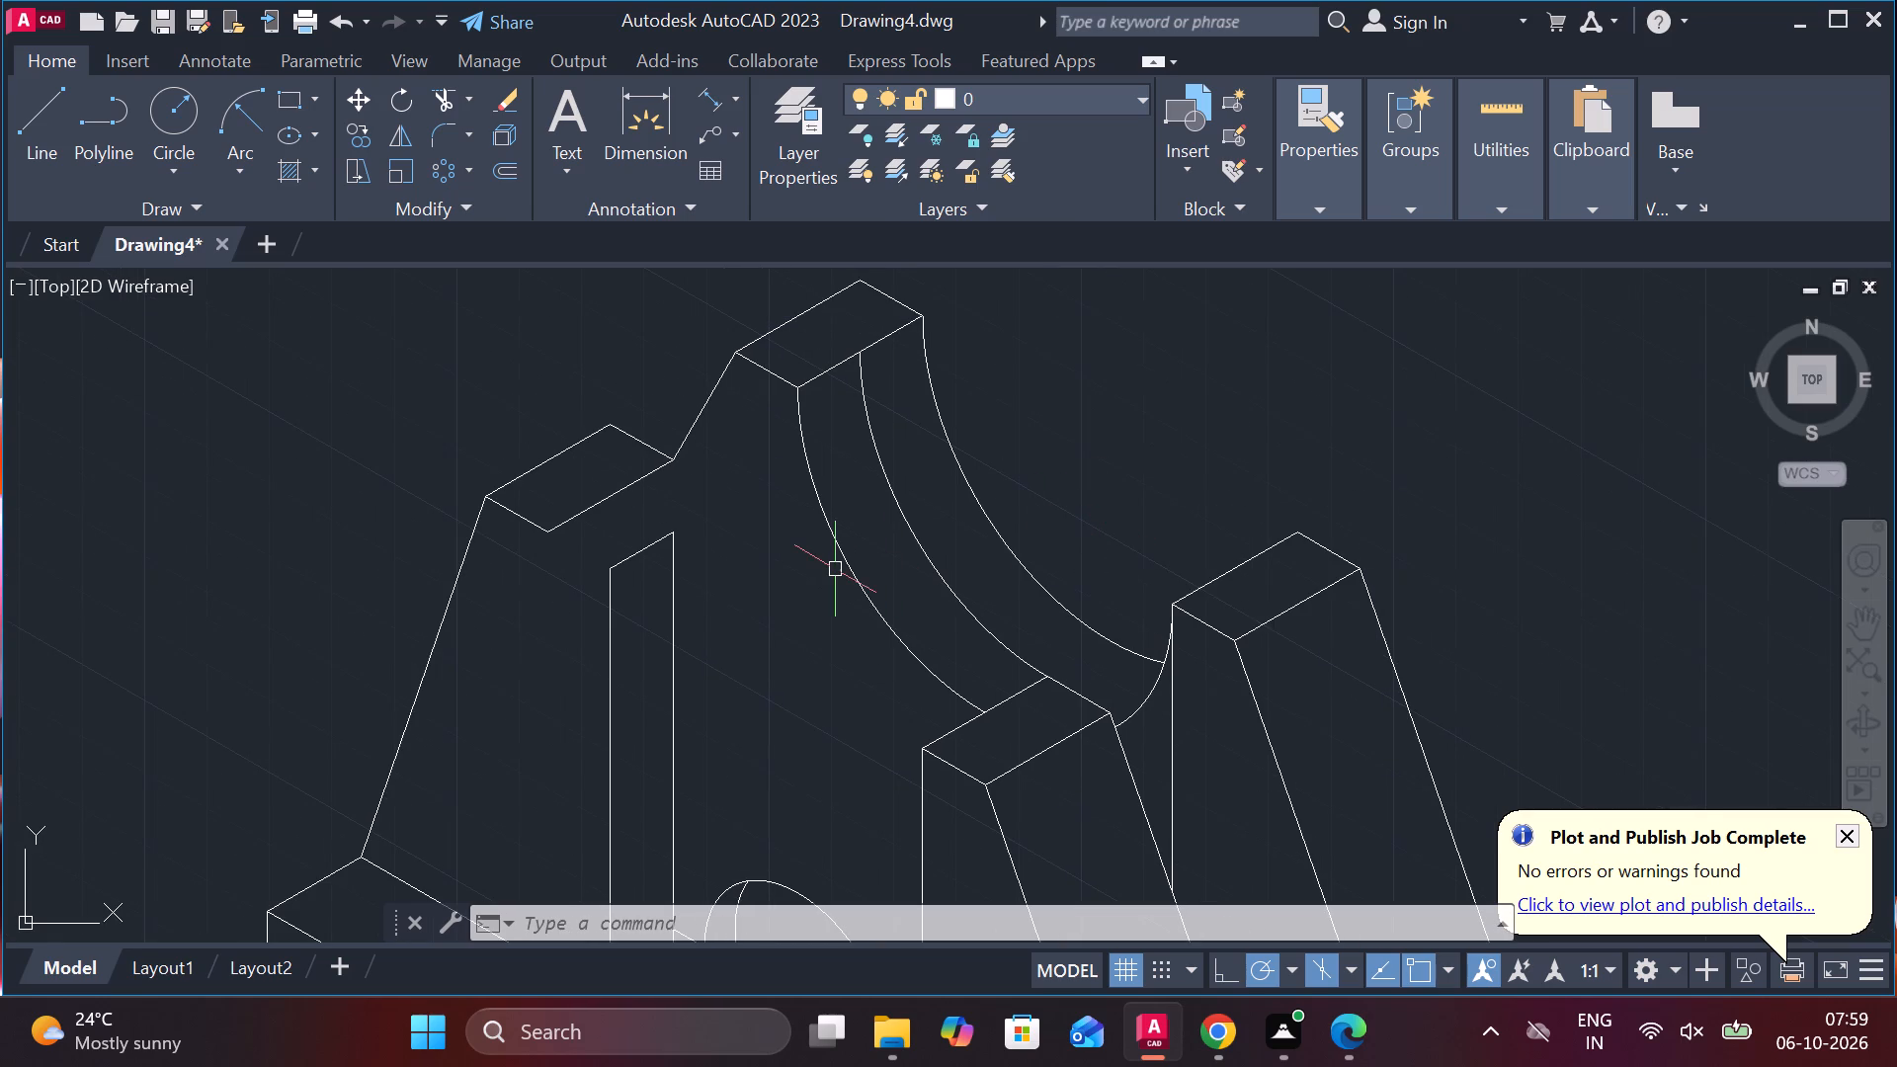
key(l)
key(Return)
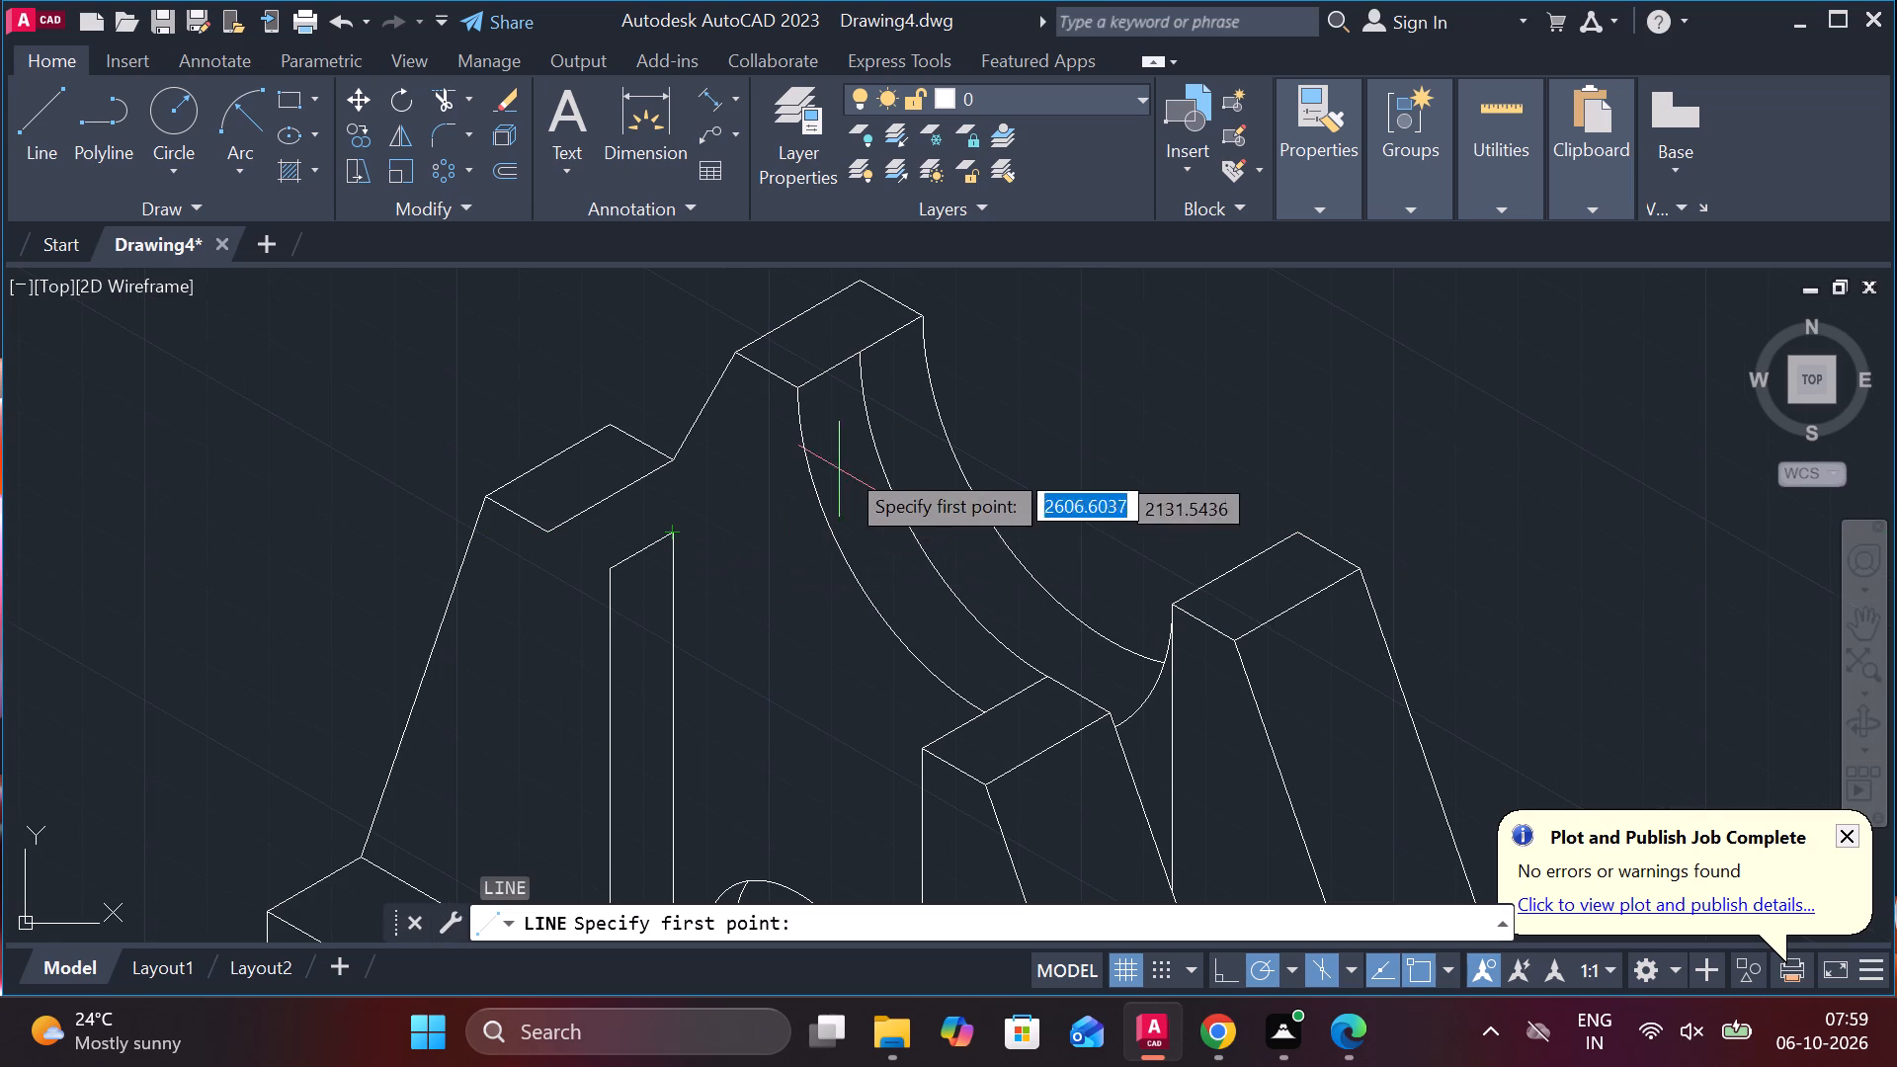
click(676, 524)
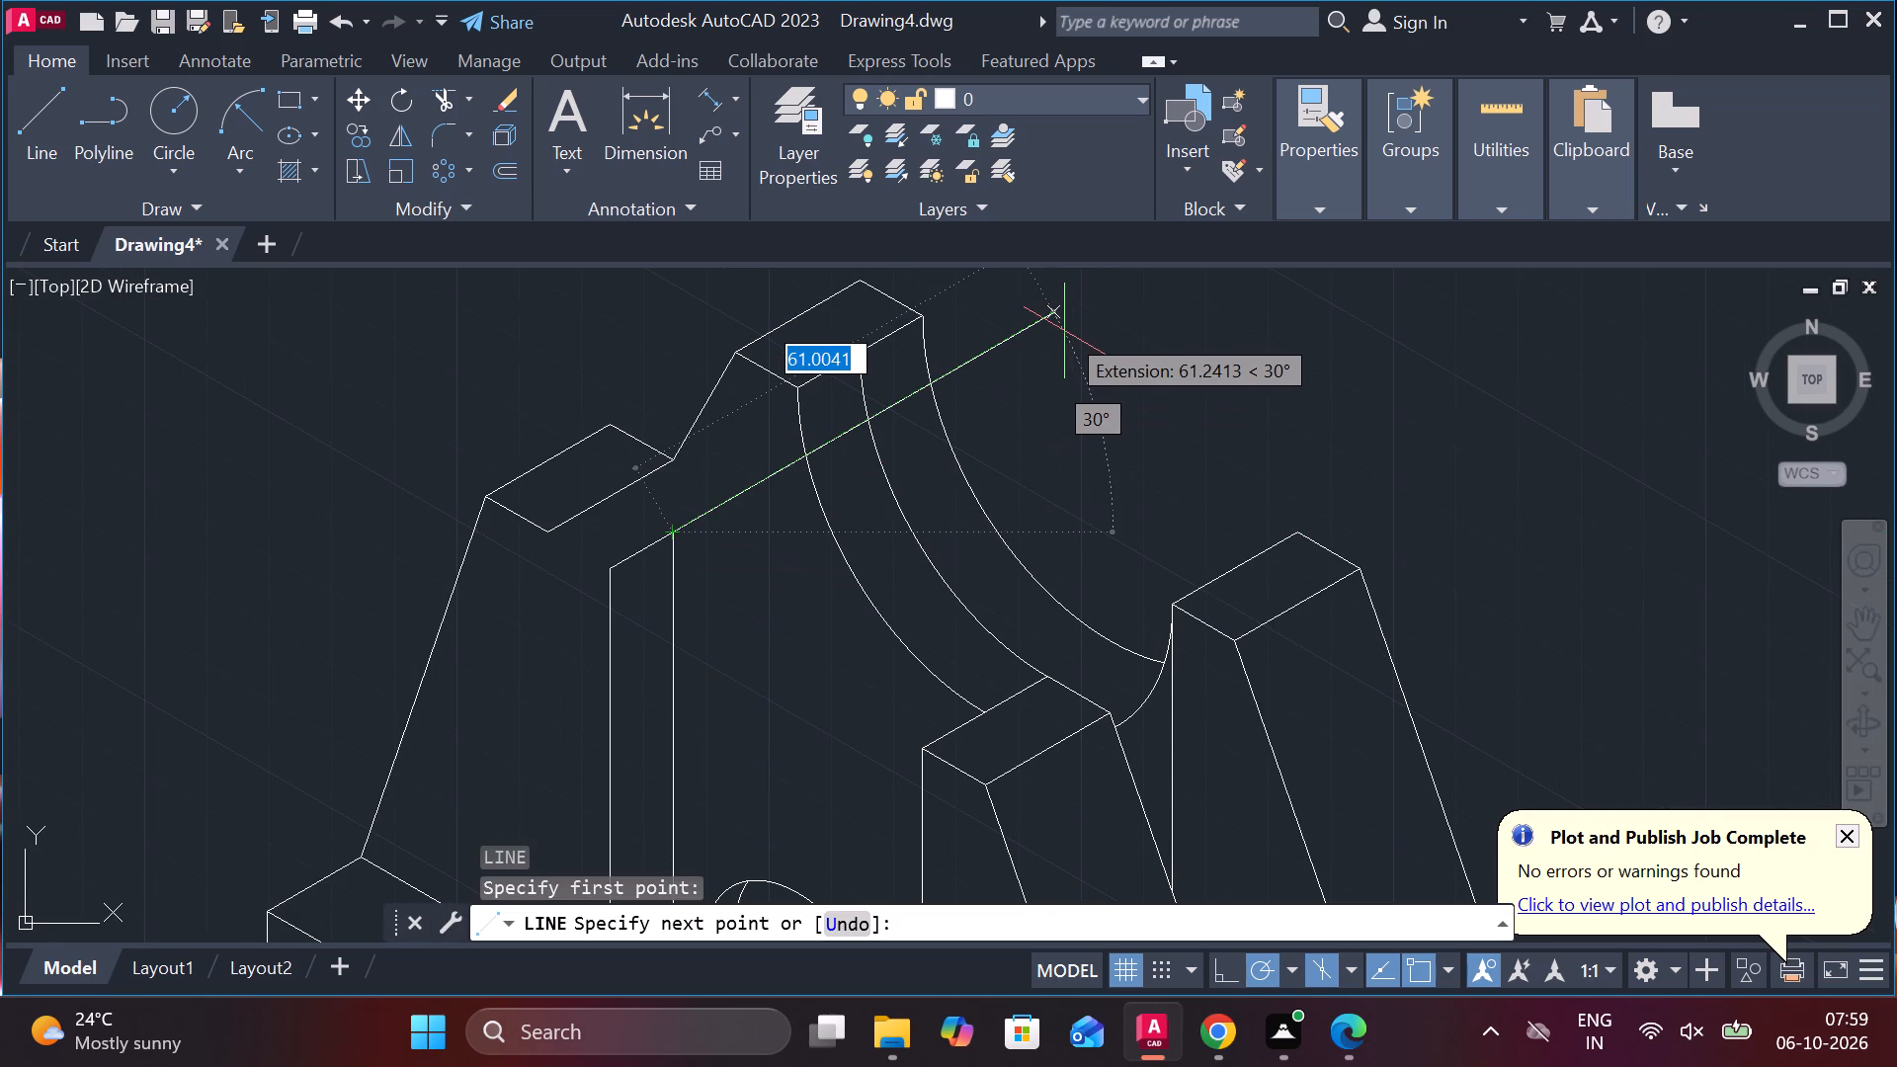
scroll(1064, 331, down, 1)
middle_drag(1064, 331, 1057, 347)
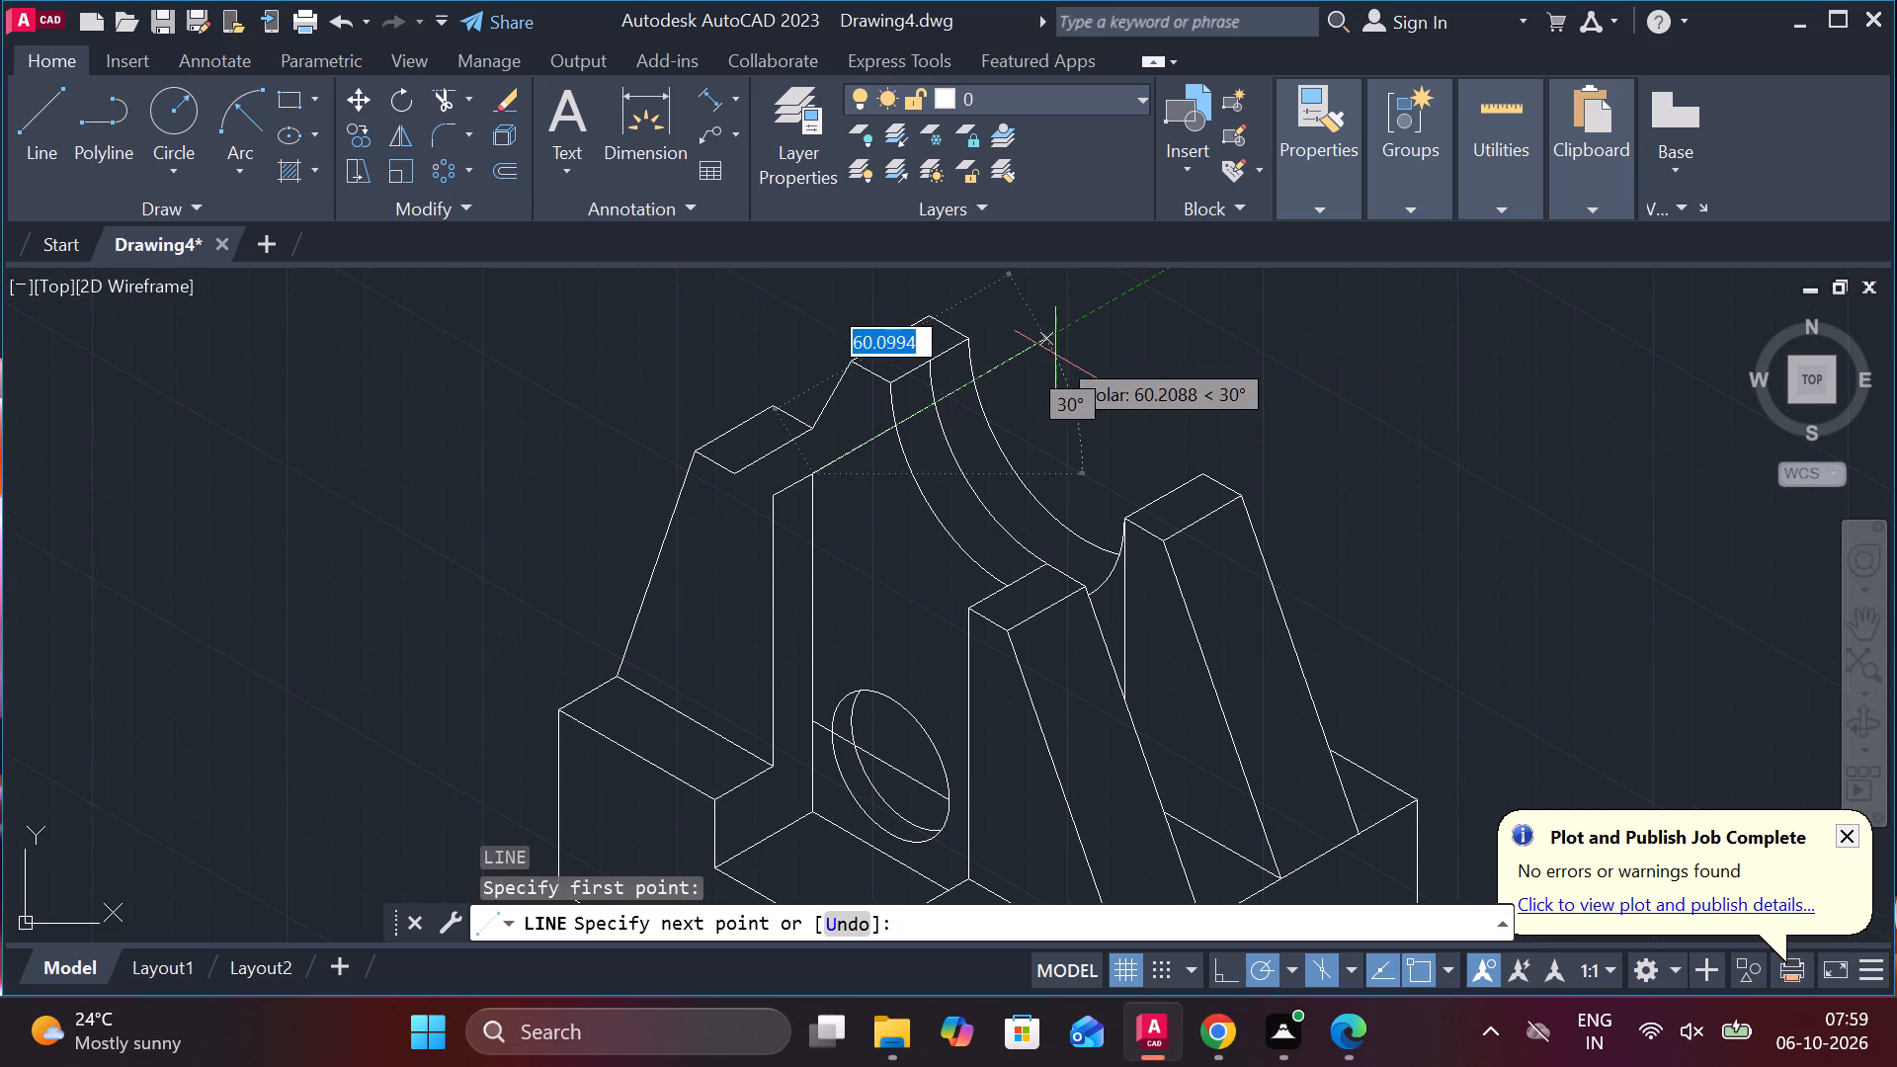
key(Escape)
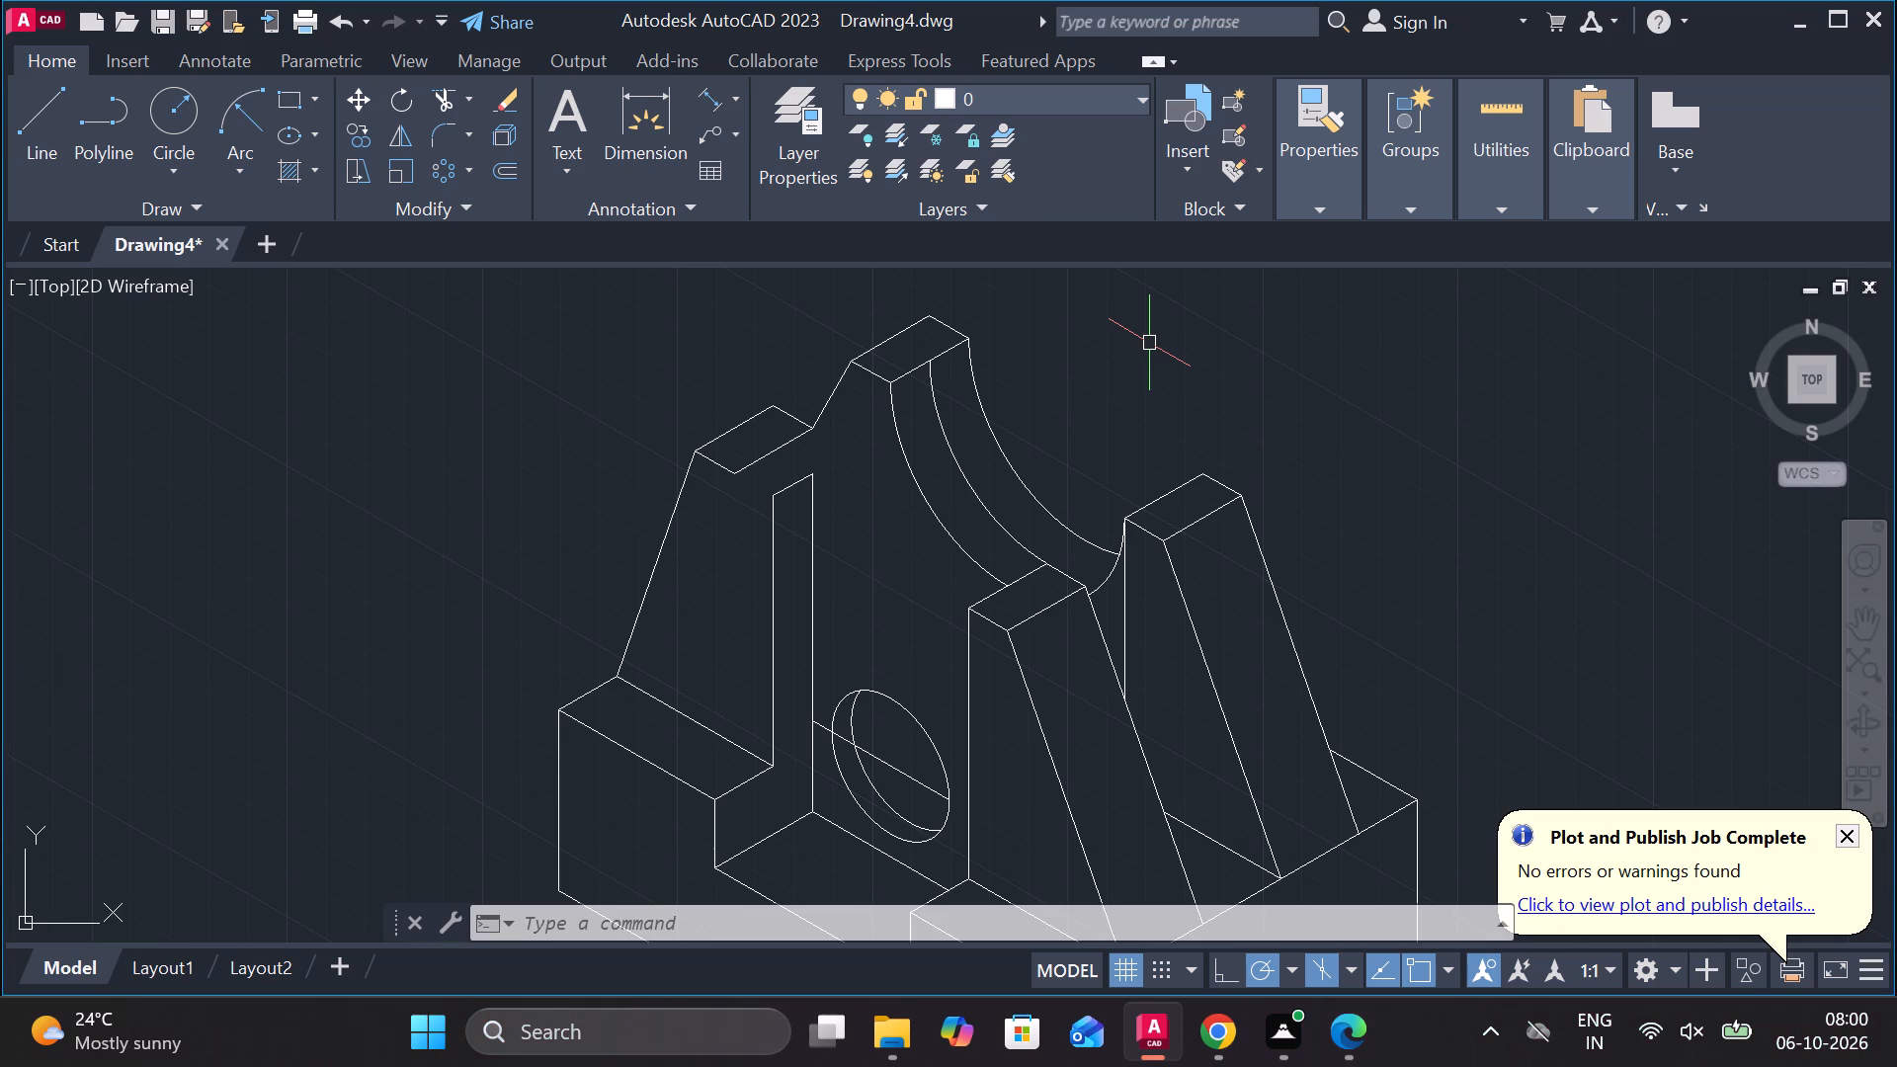
Draw a line about 92 units long at 150° from the rear short upright's top-face corner, across the curved cut's arcs.
click(48, 114)
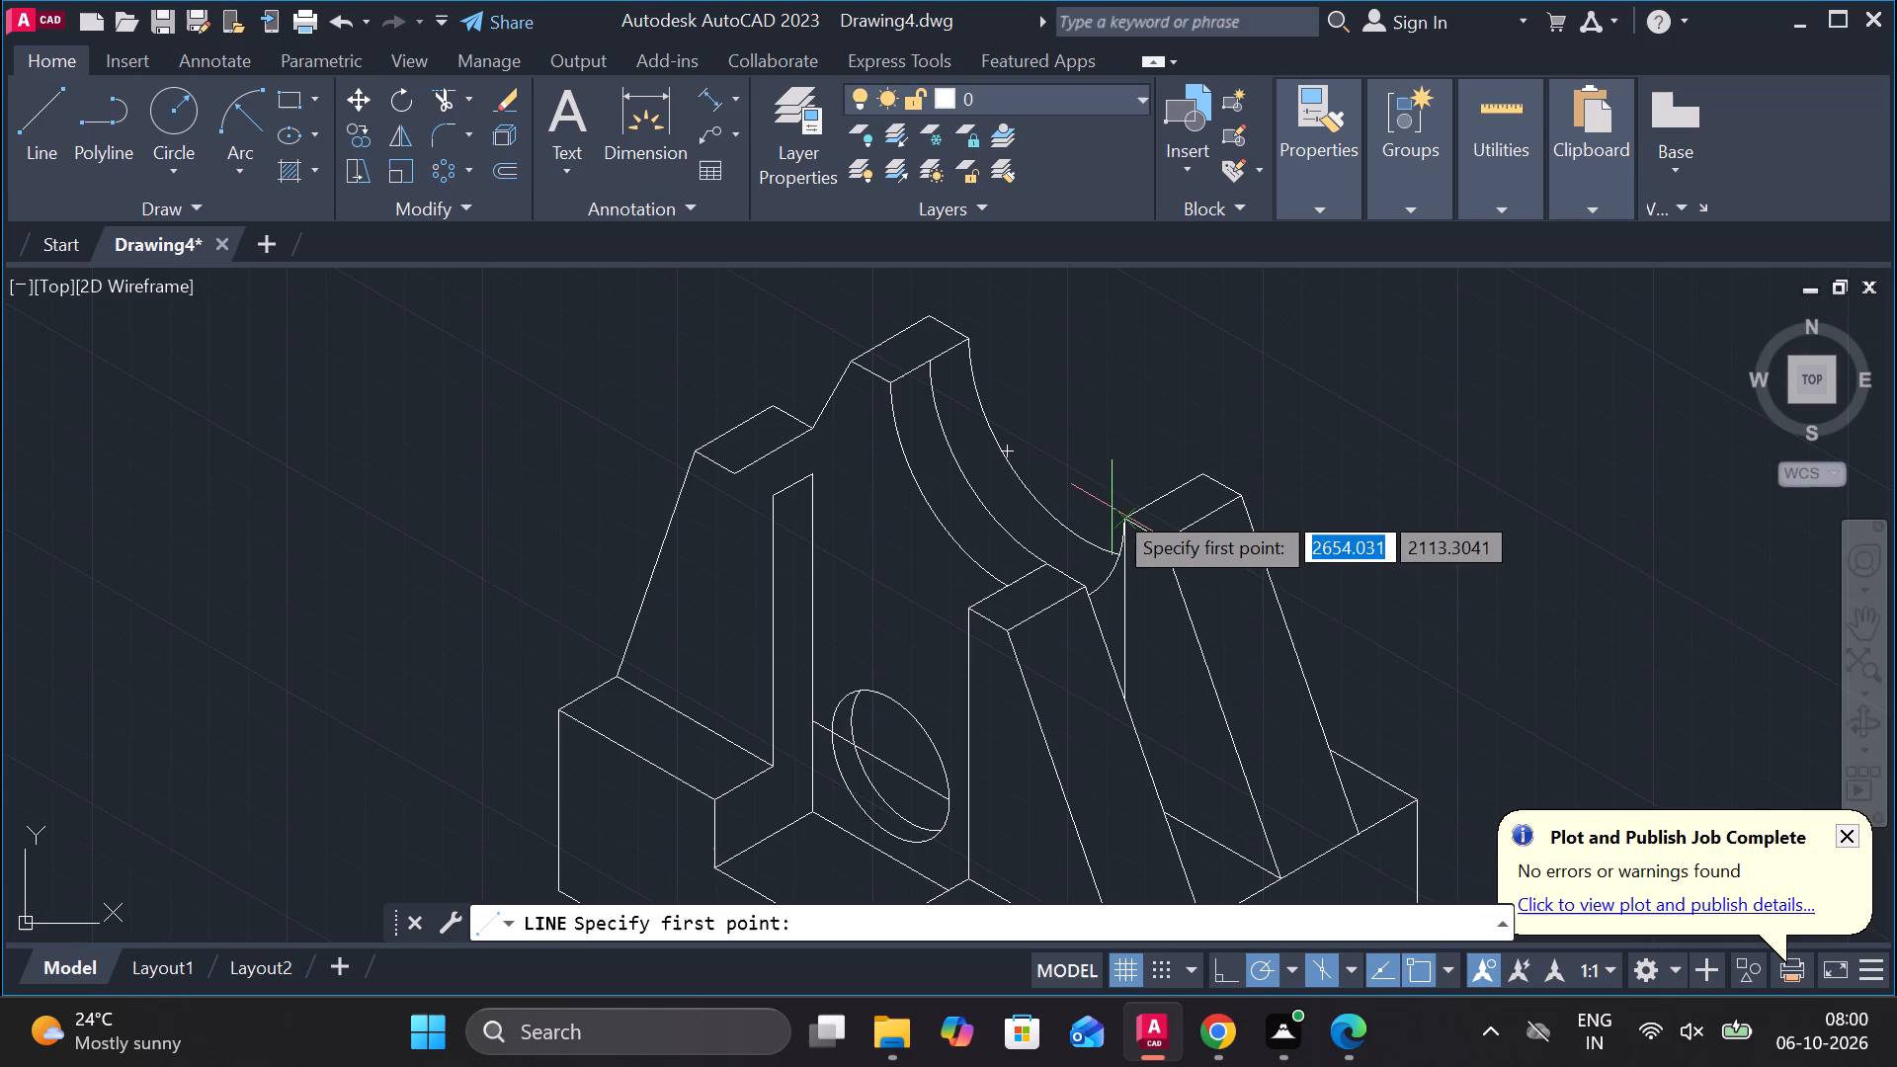
click(1124, 521)
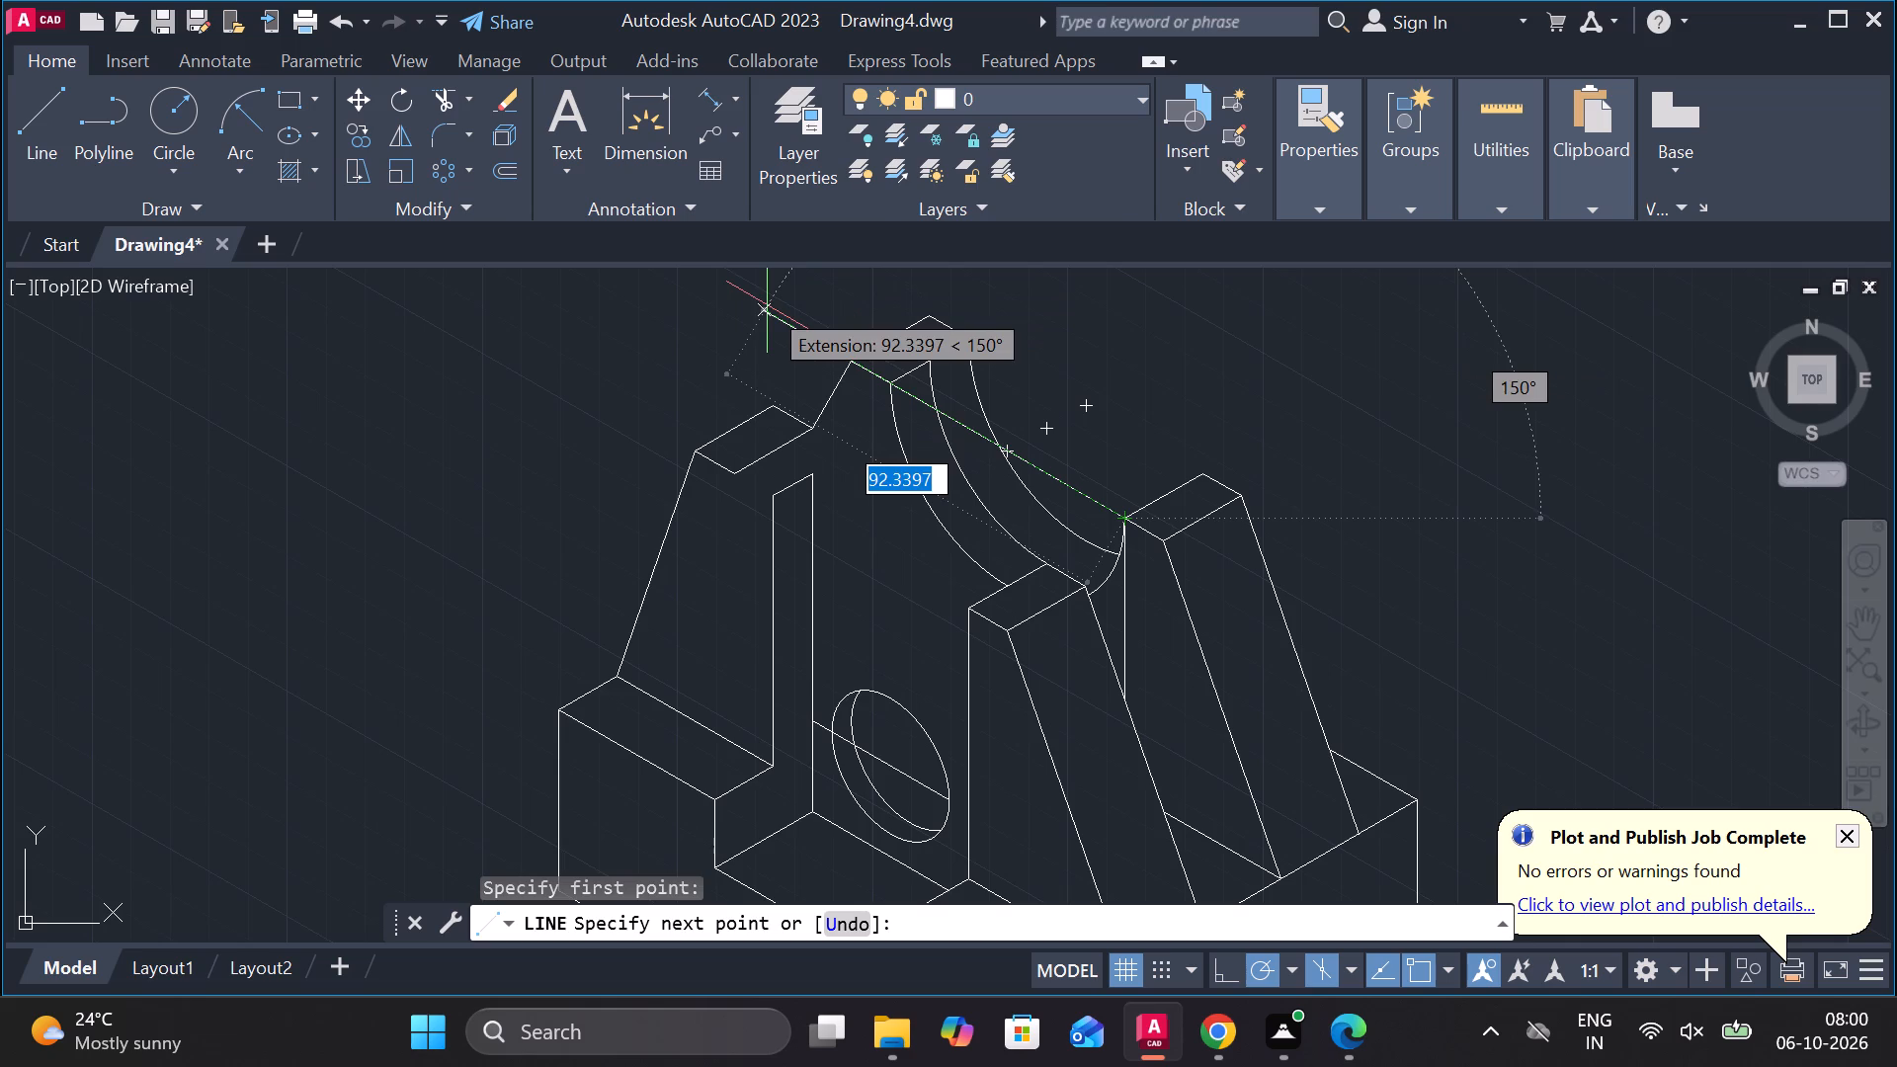
click(767, 305)
key(grave)
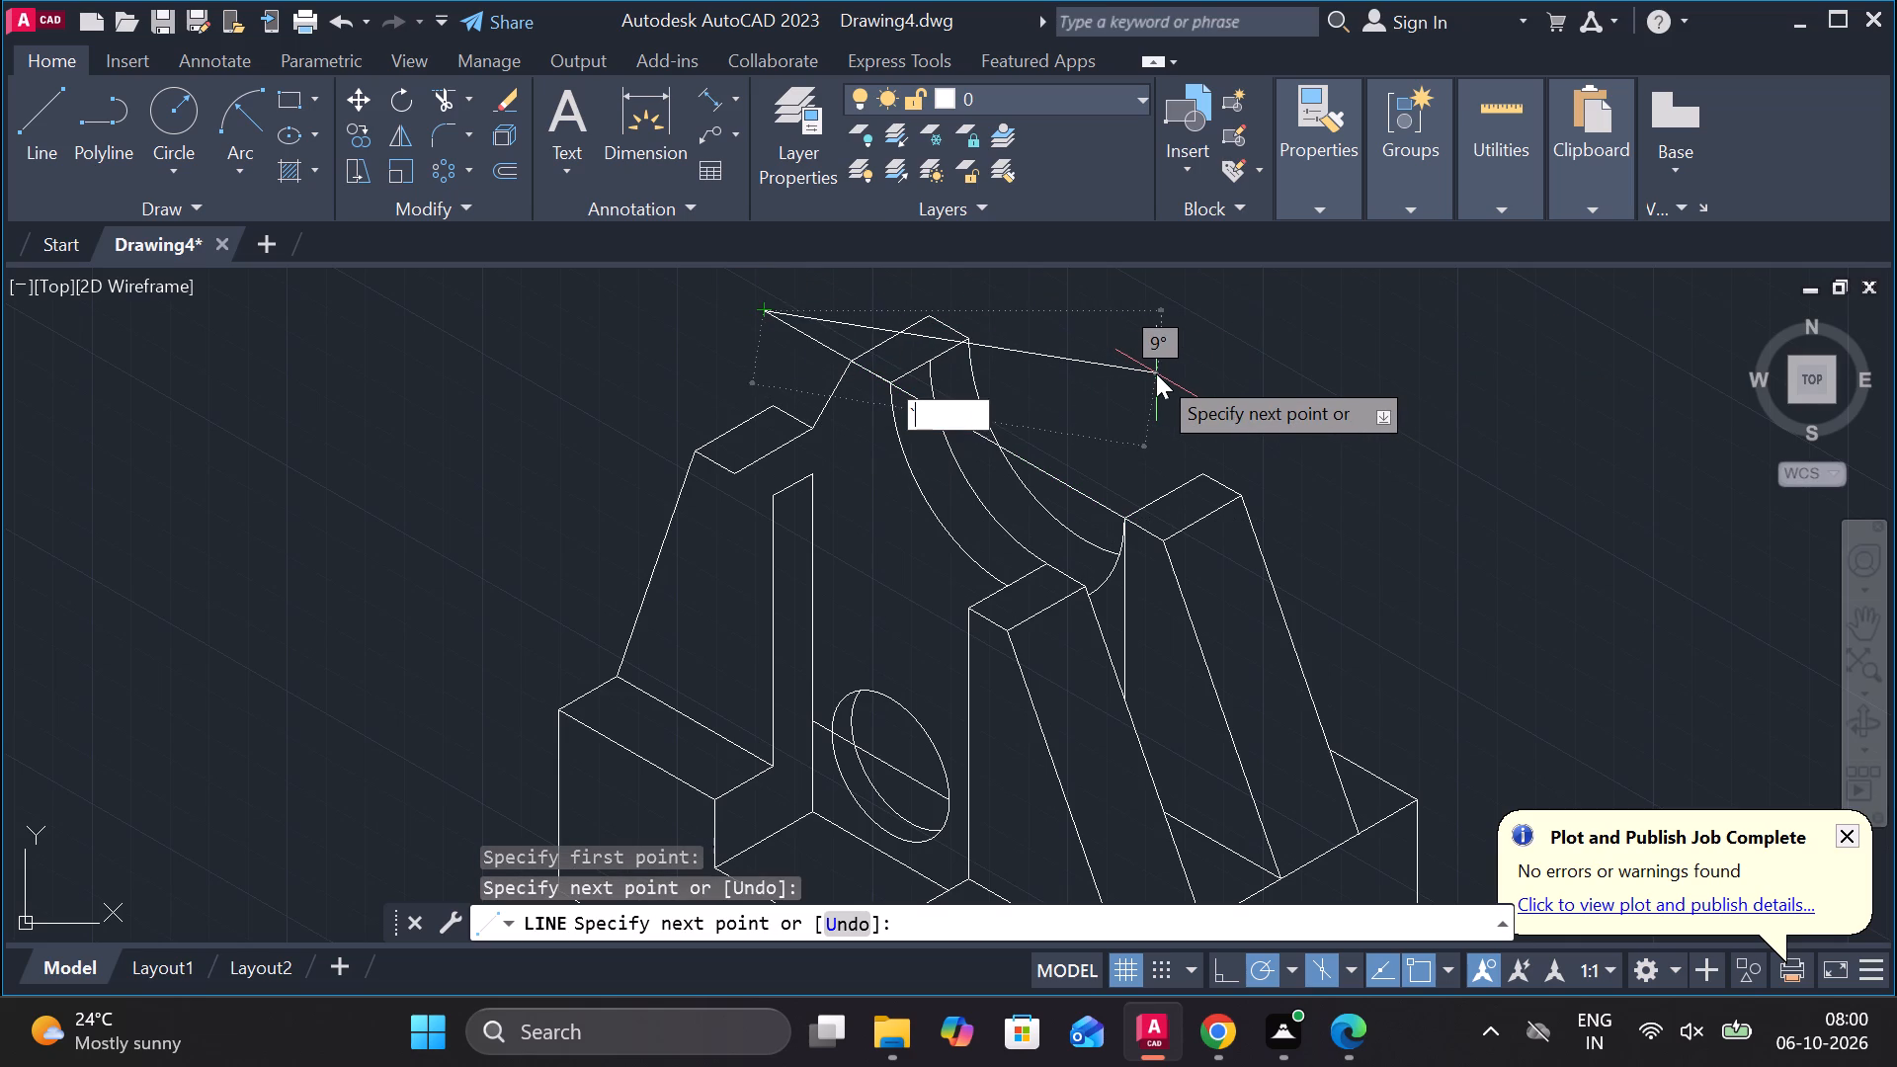
key(Escape)
key(Escape)
Trim the rear arc below the 150° line, the line between the front and middle arcs, and the middle arc's upper end.
text(TR)
key(space)
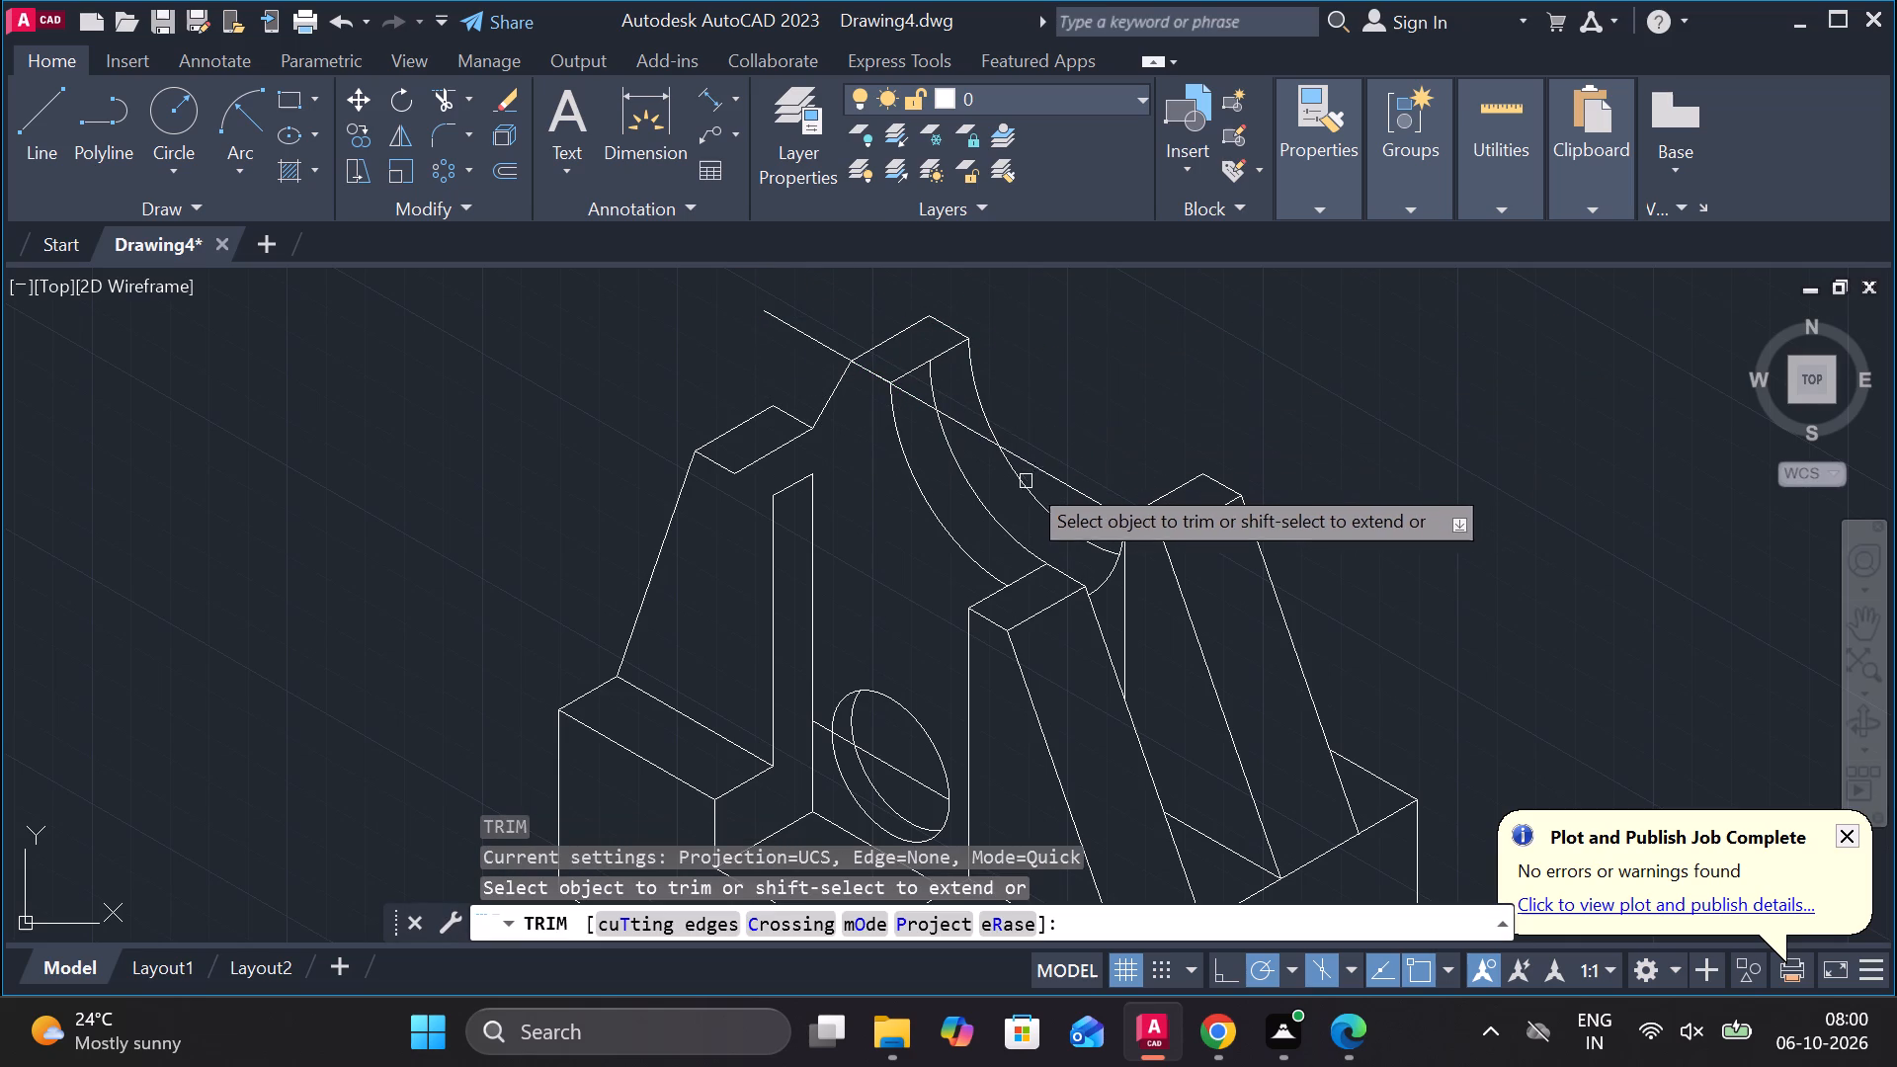
click(1020, 481)
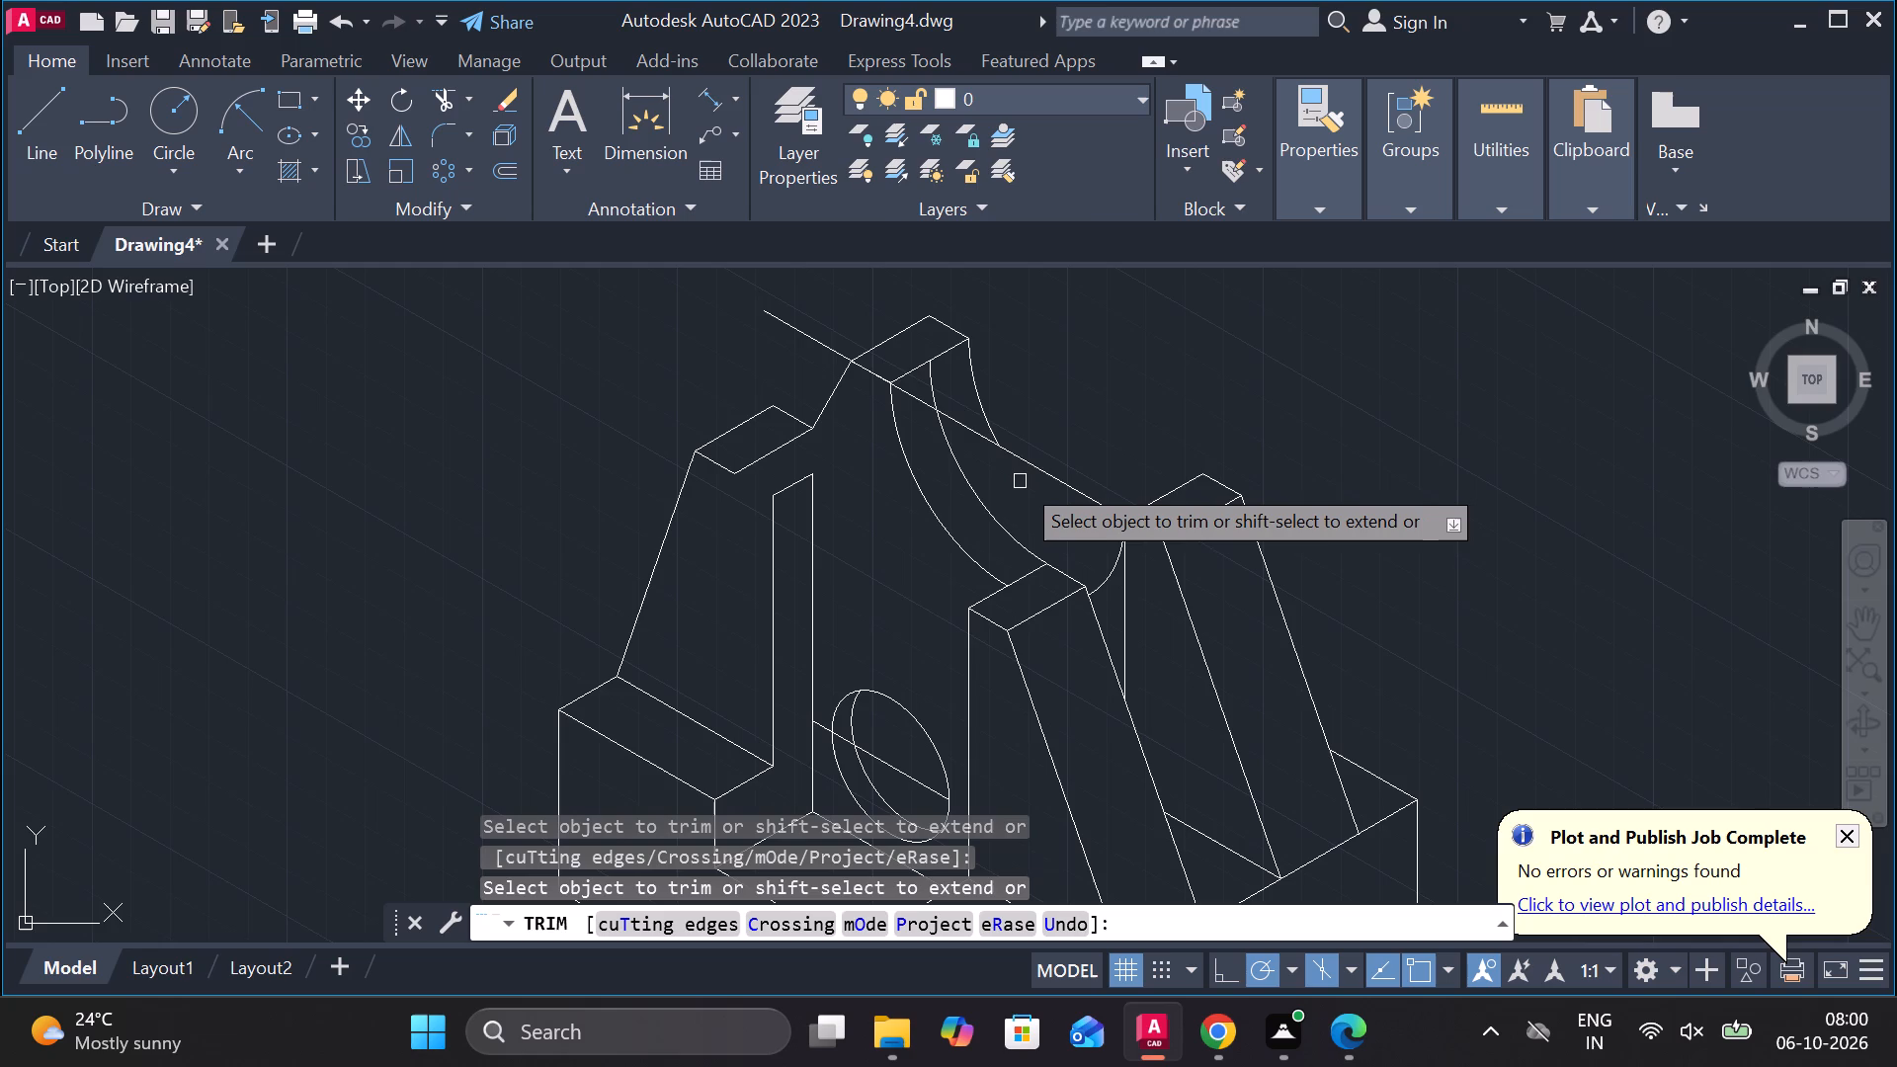
click(908, 396)
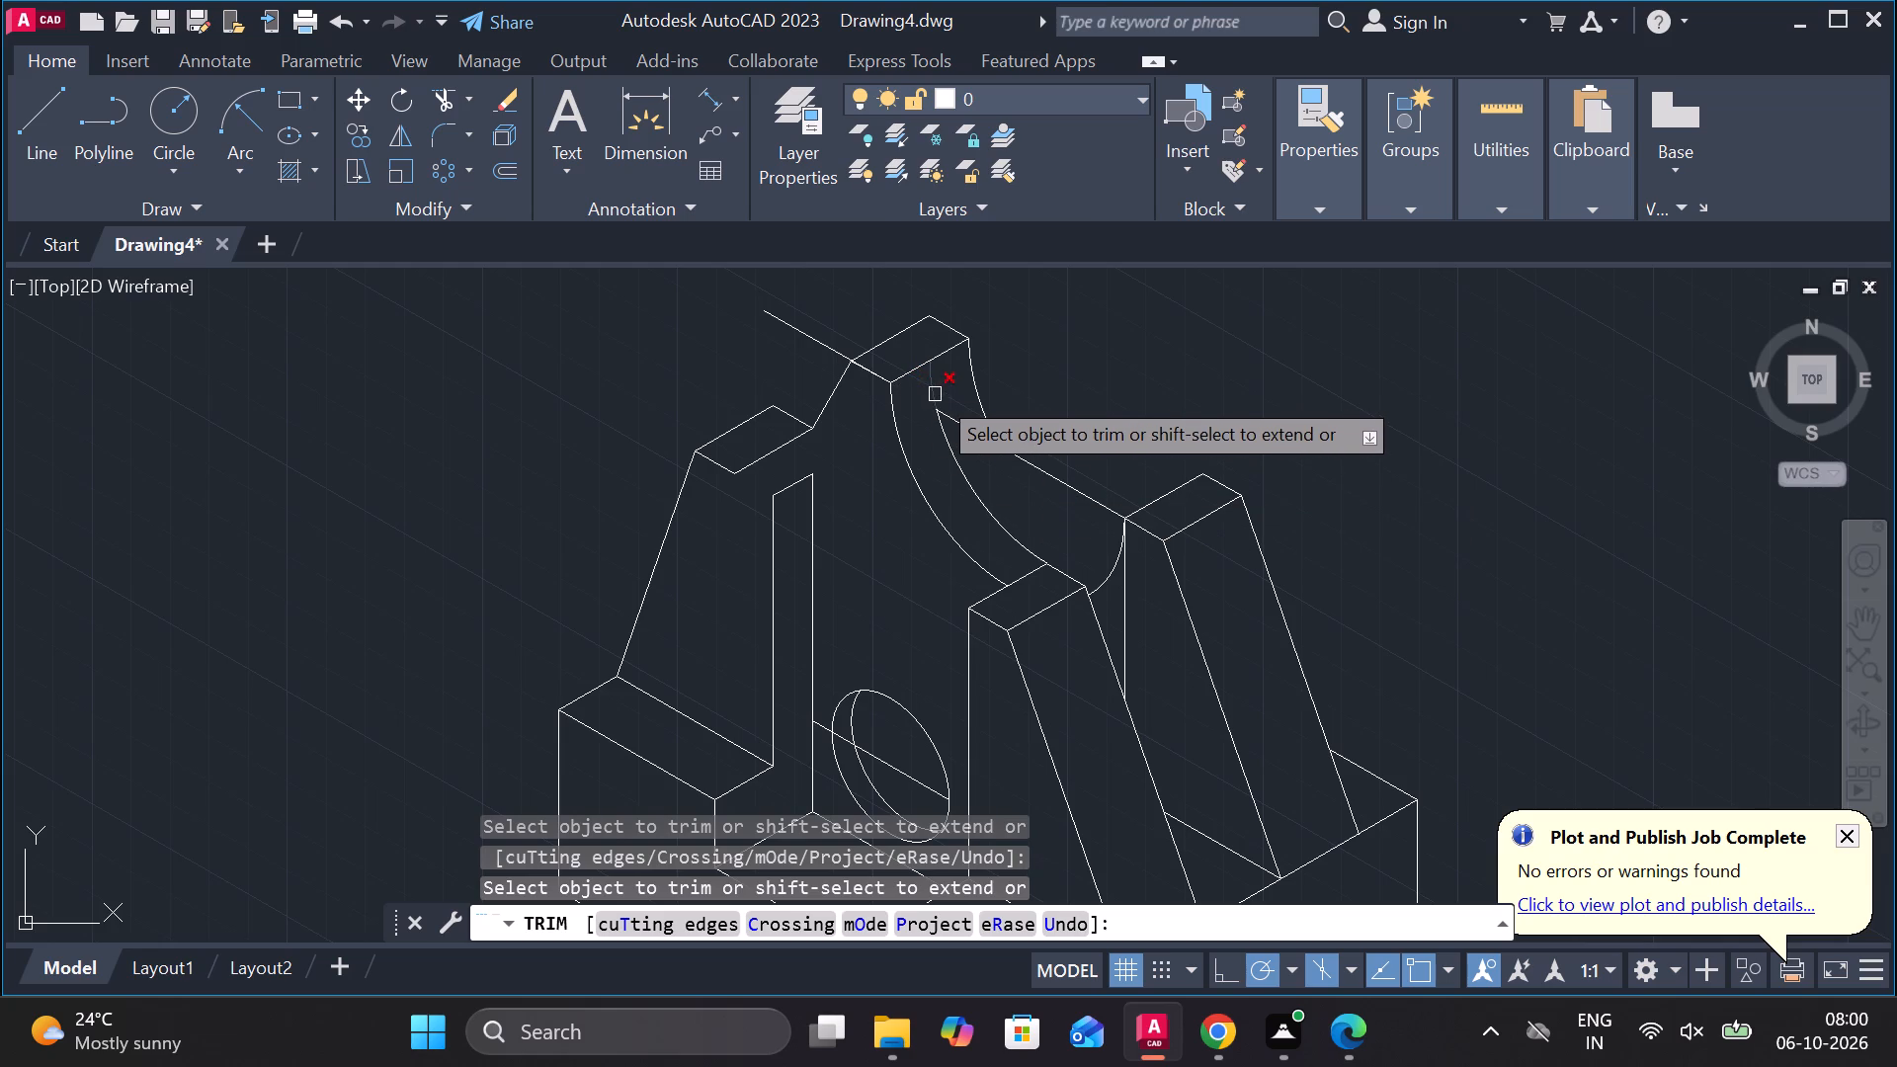
click(936, 394)
key(Escape)
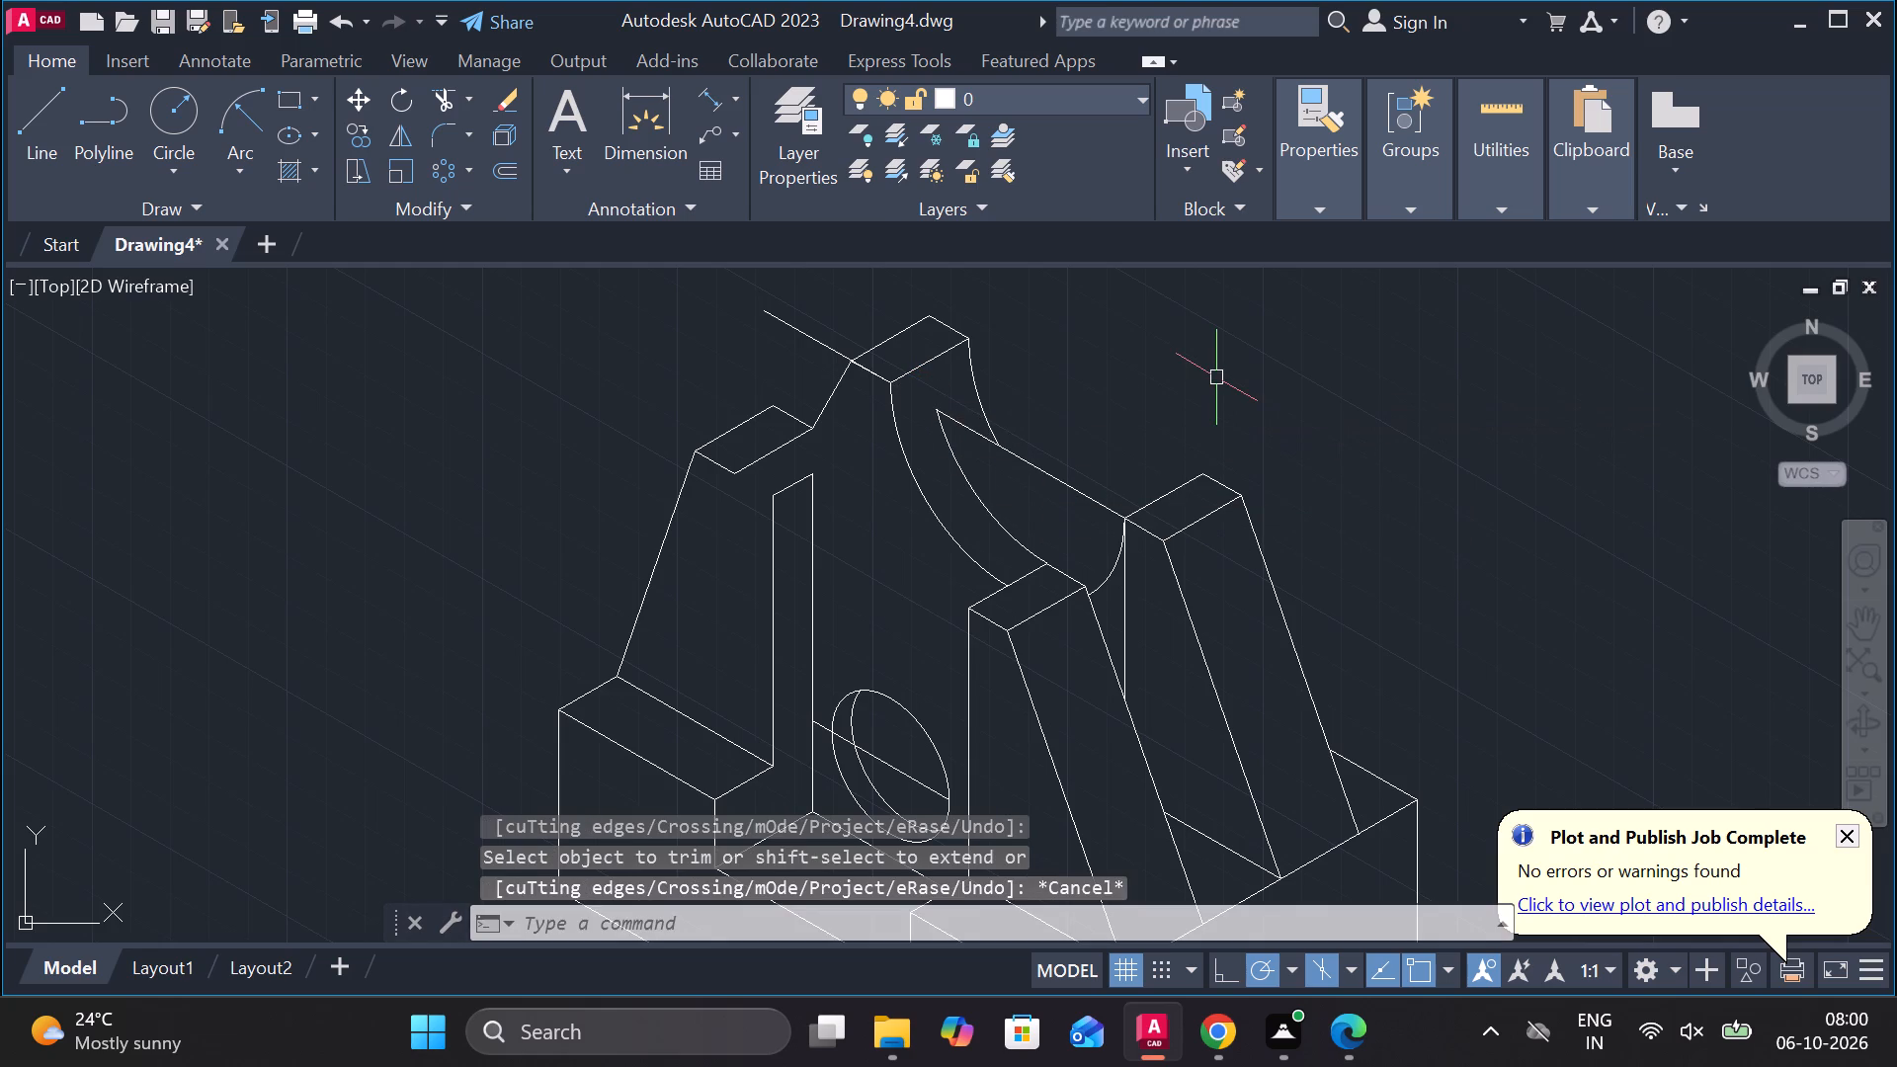
Draw a slanted line from the trimmed rear arc's lower end across the middle and front arcs of the curved cut.
key(l)
key(Return)
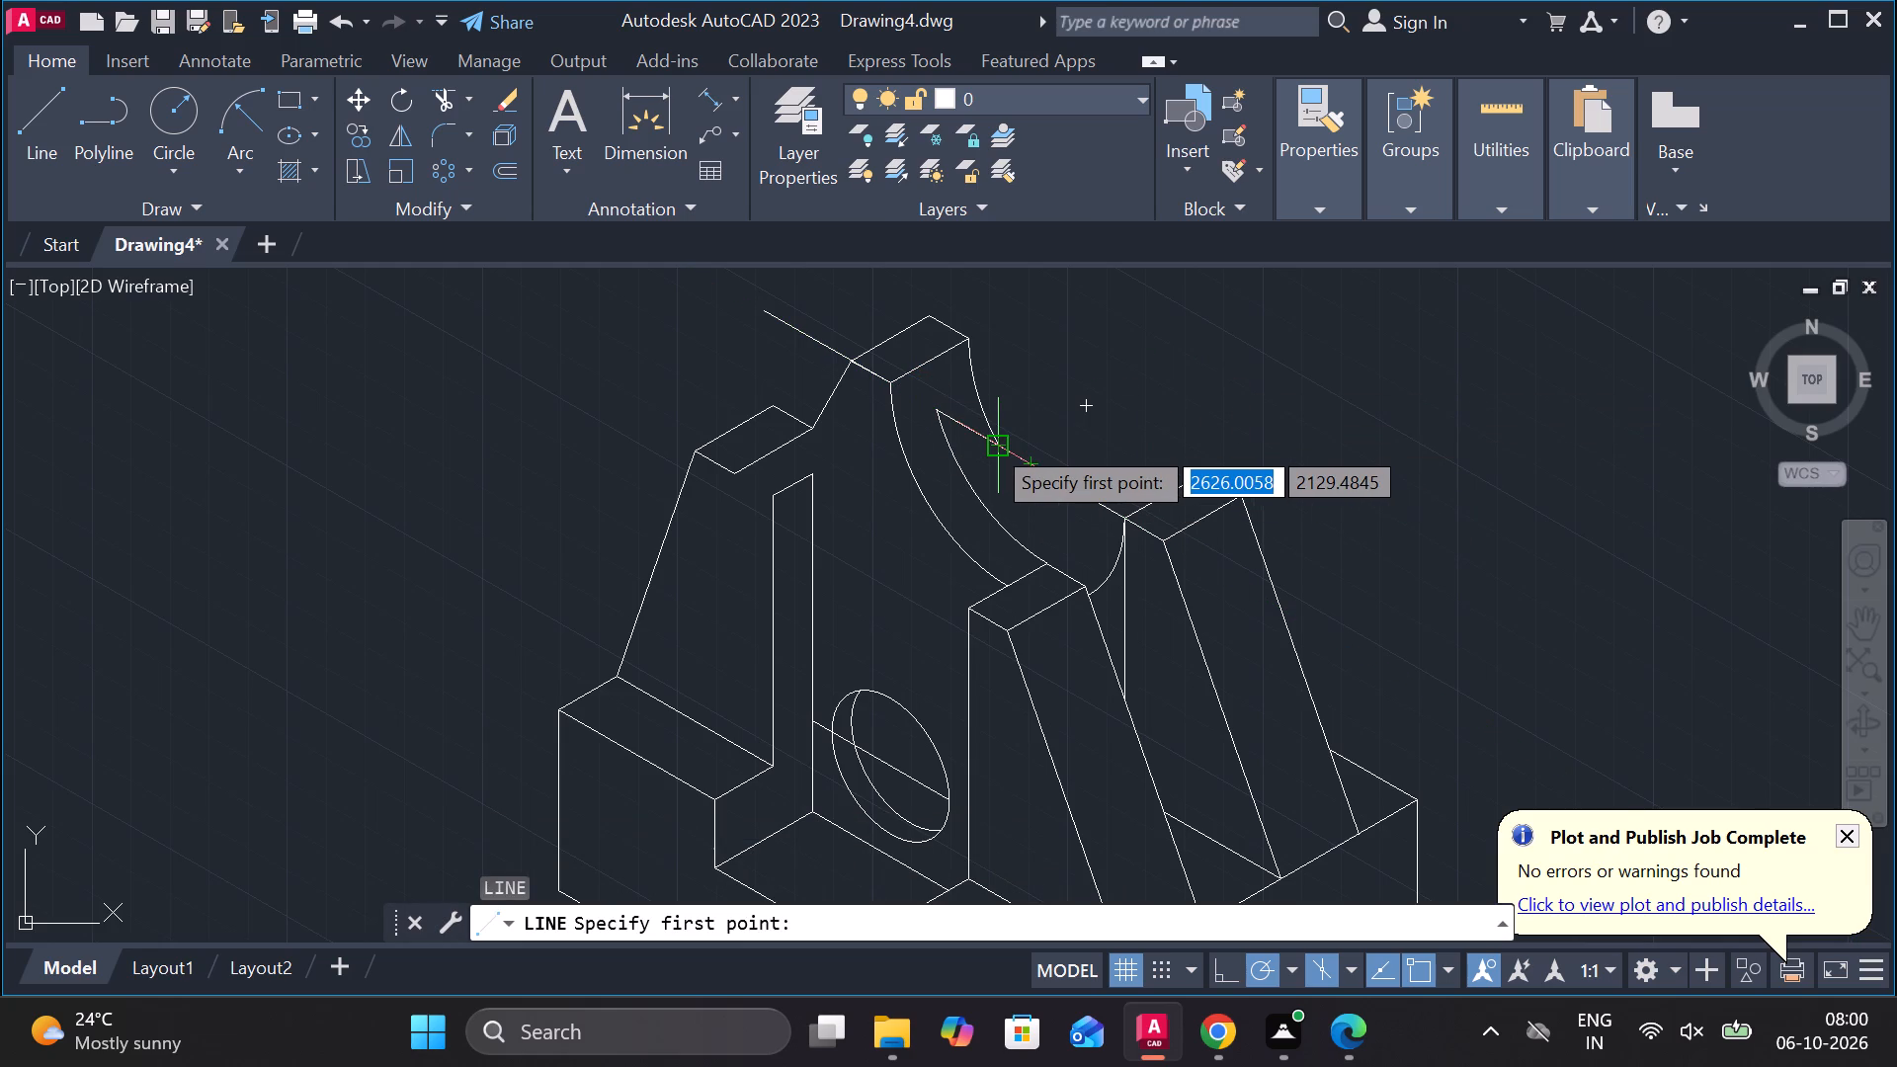
click(990, 443)
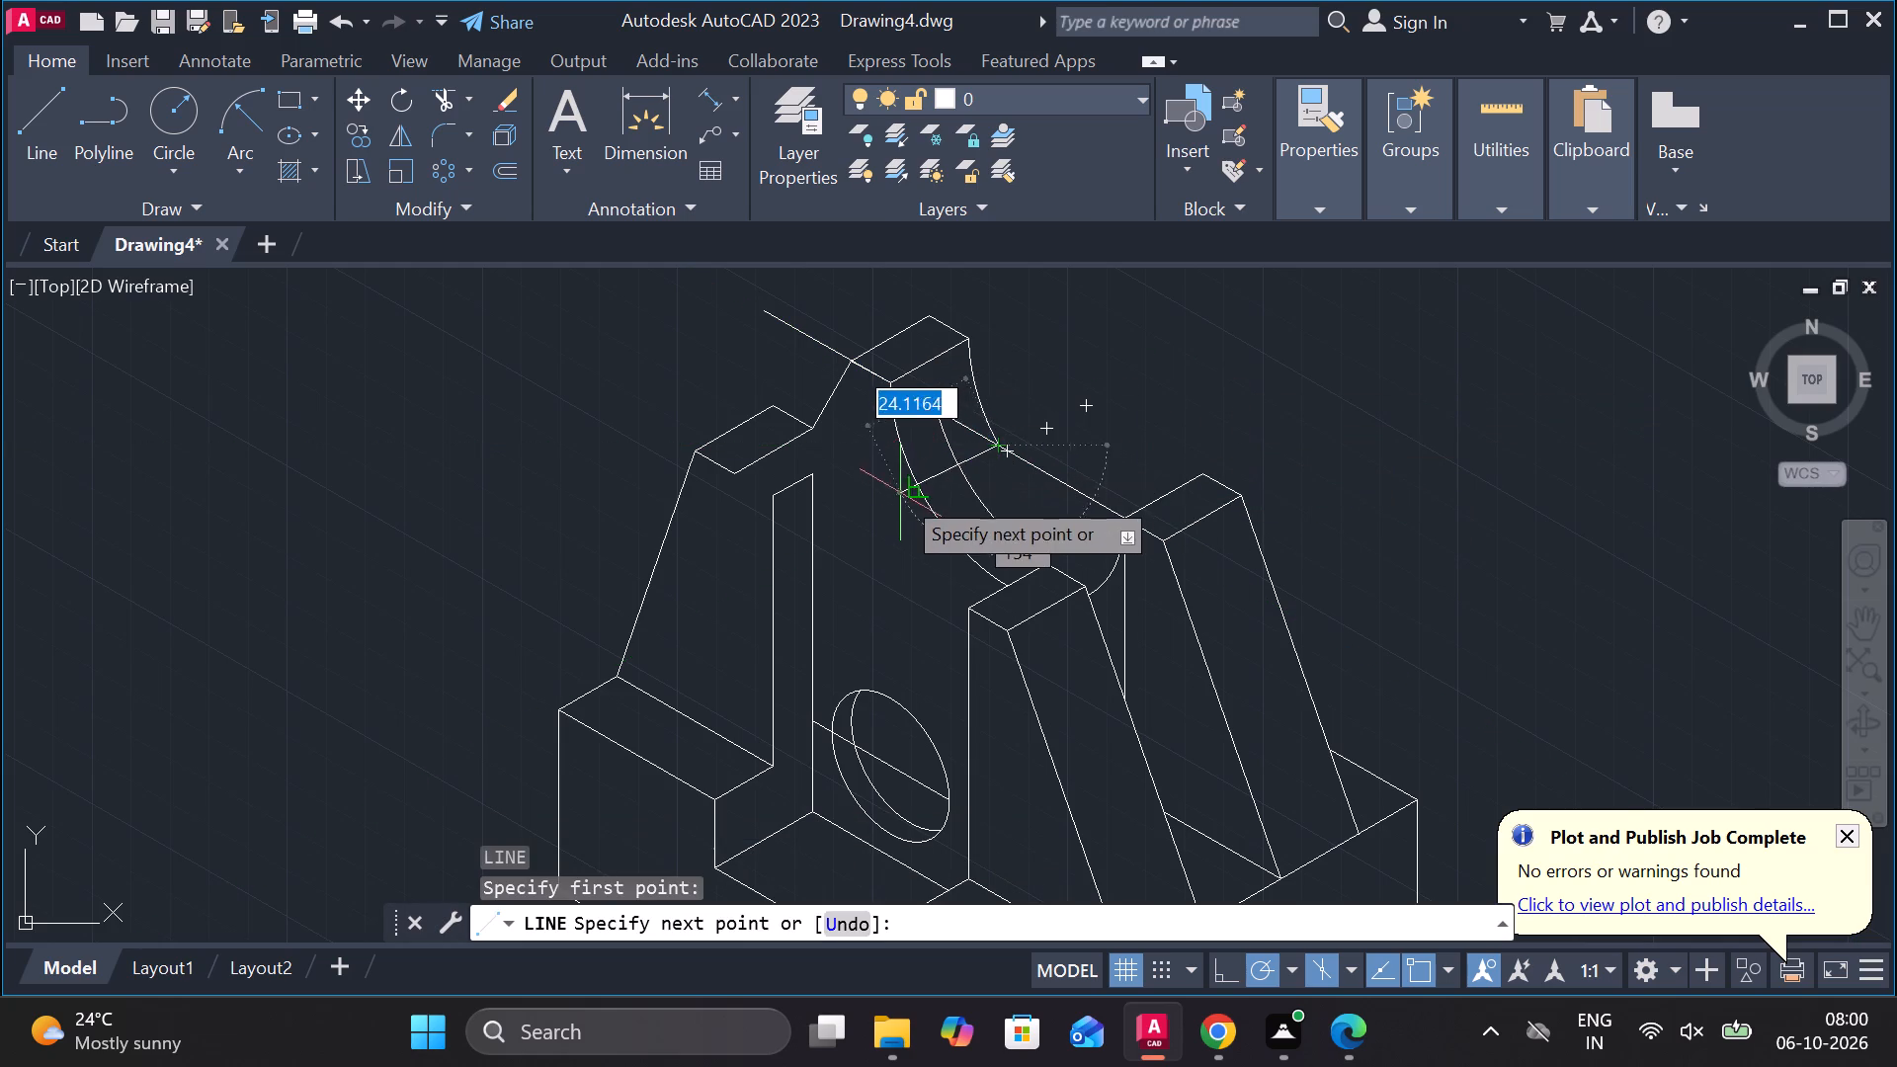
click(889, 518)
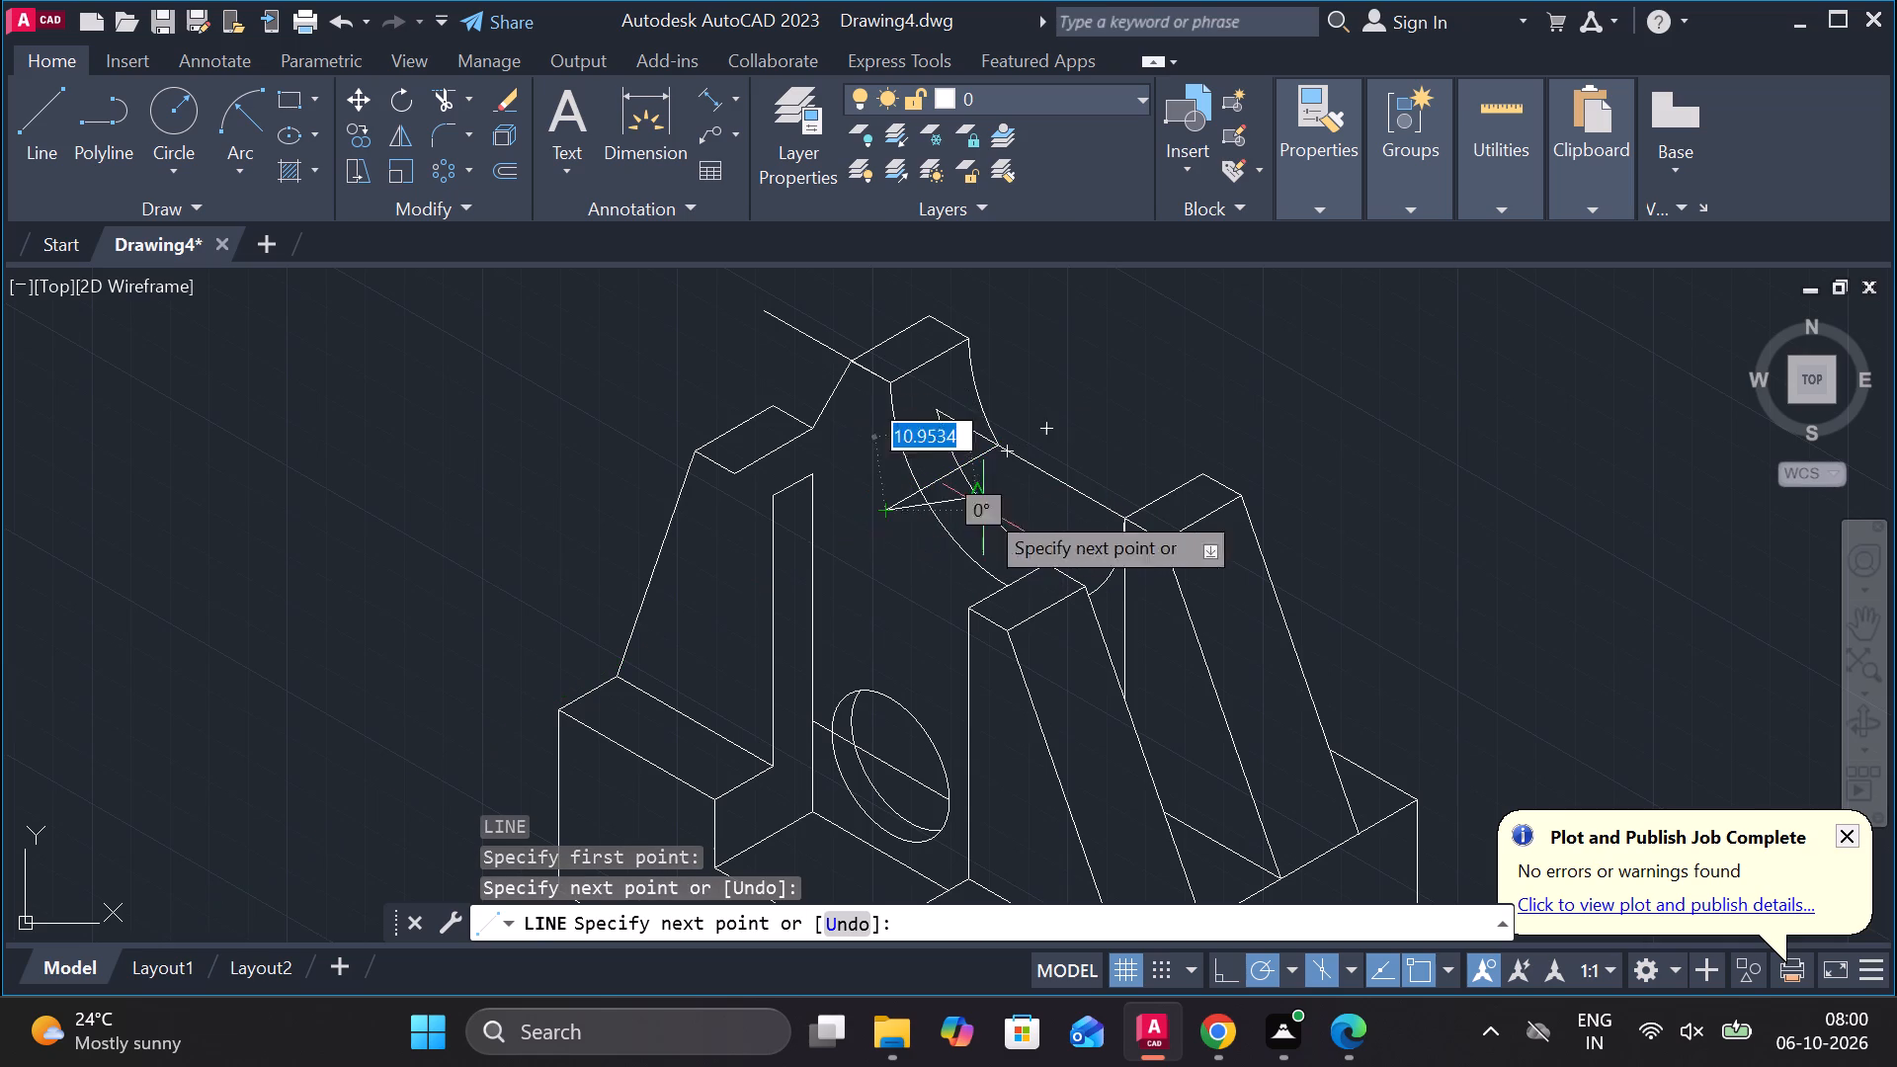
key(Escape)
Trim the middle arc above the slanted line, that line between the middle and front arcs, and the 150° line across the cut.
text(TR)
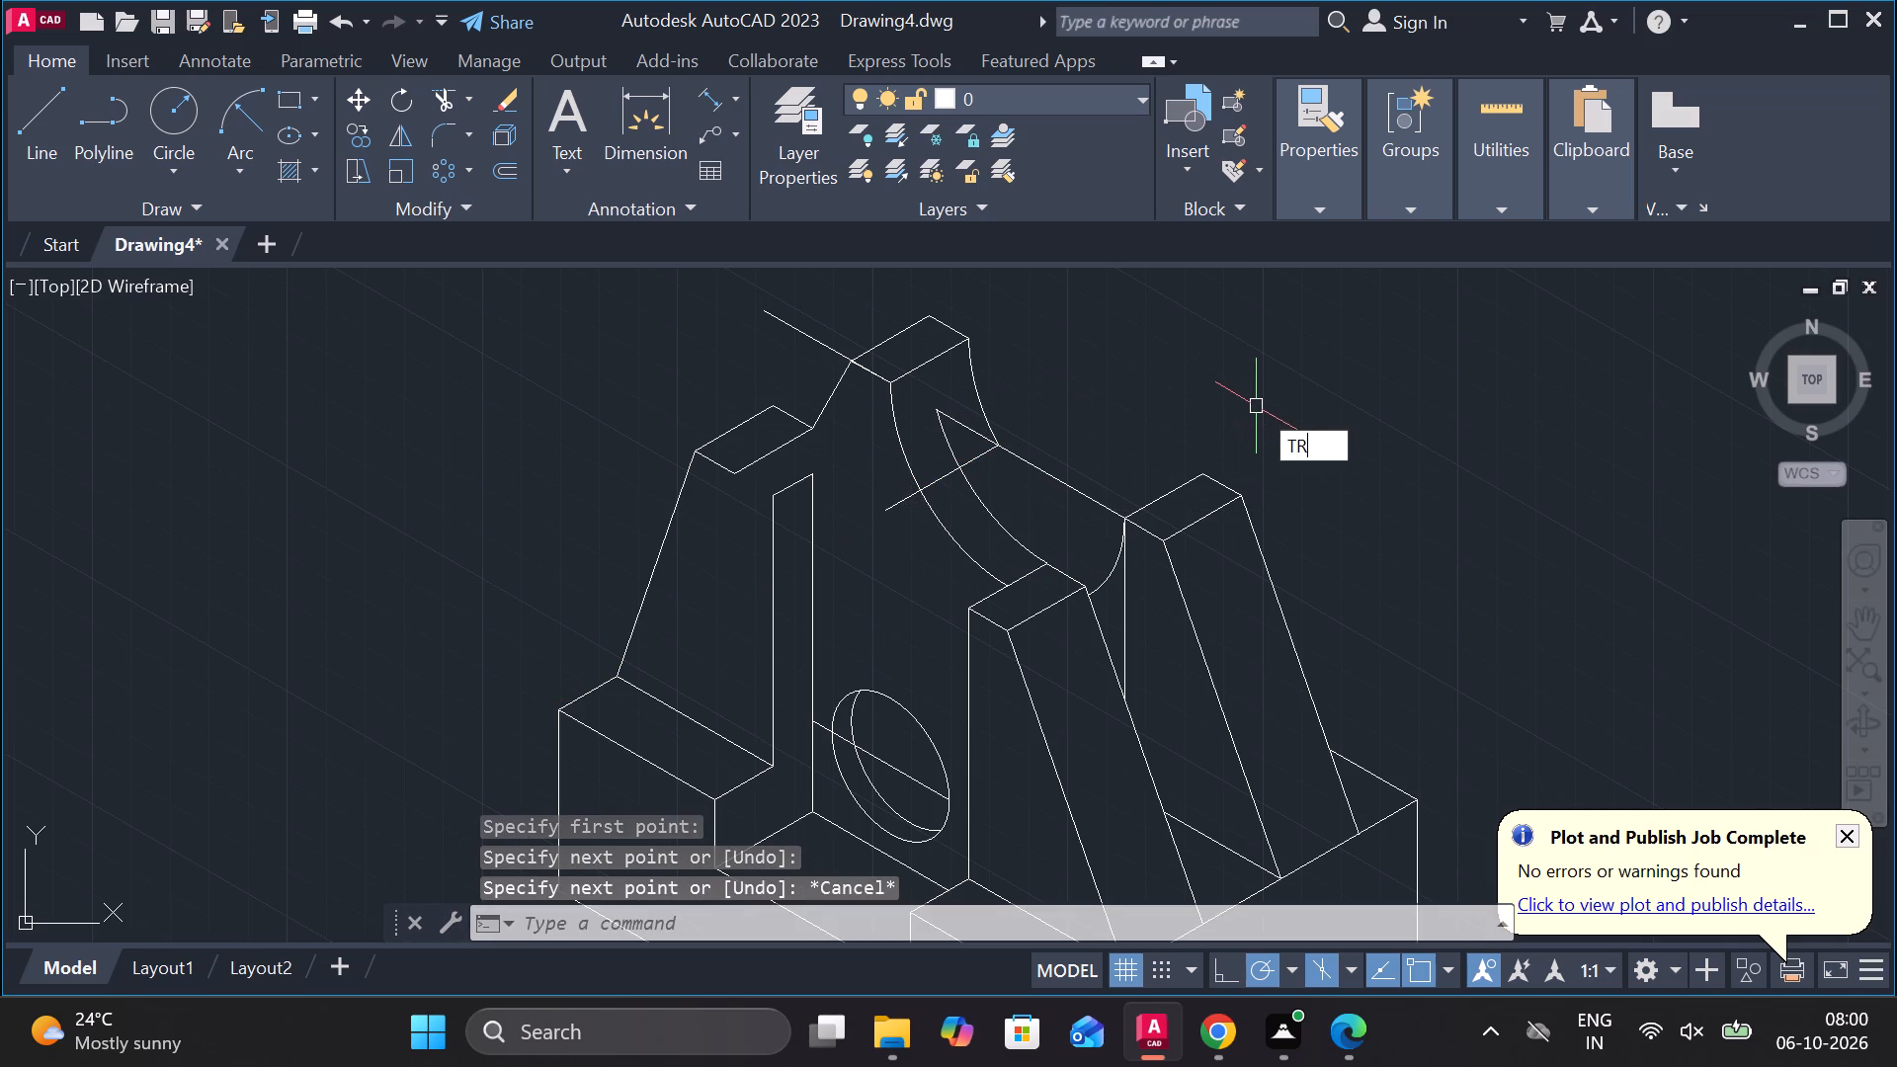
key(space)
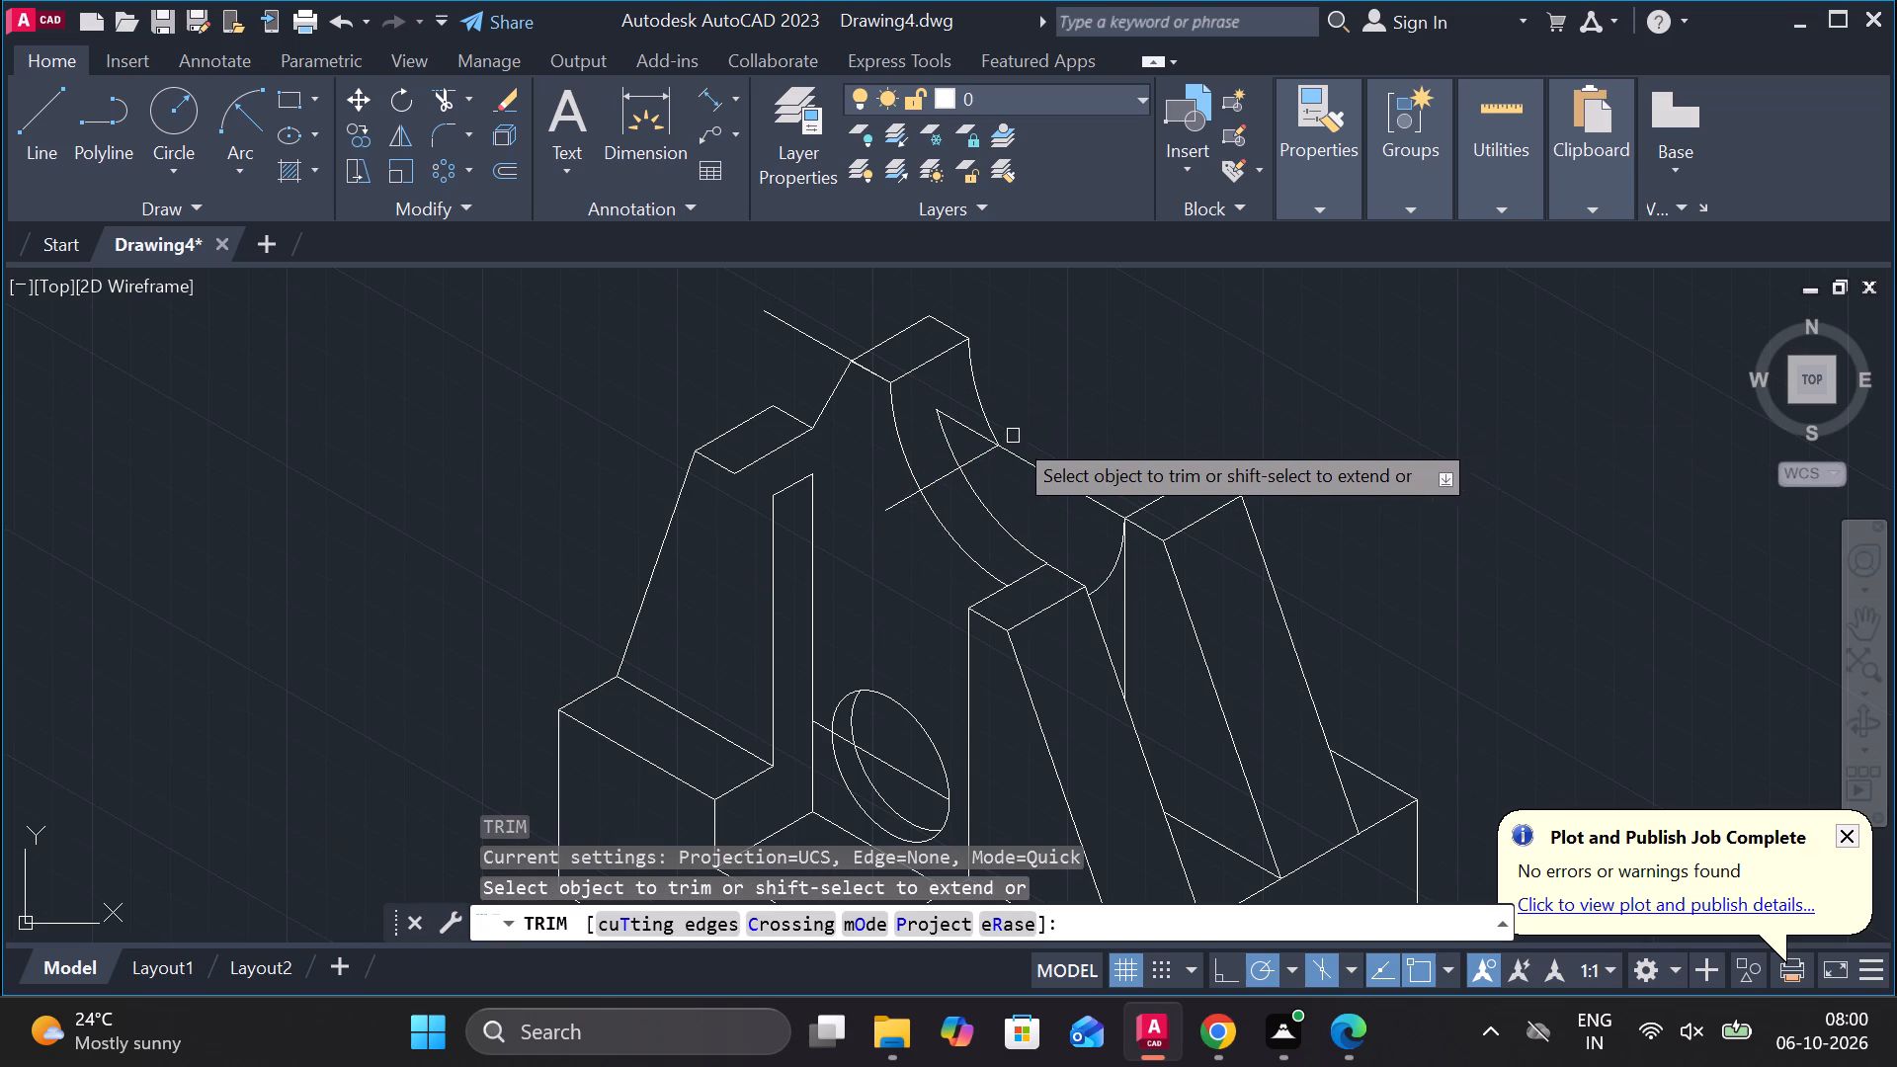
click(978, 431)
click(944, 421)
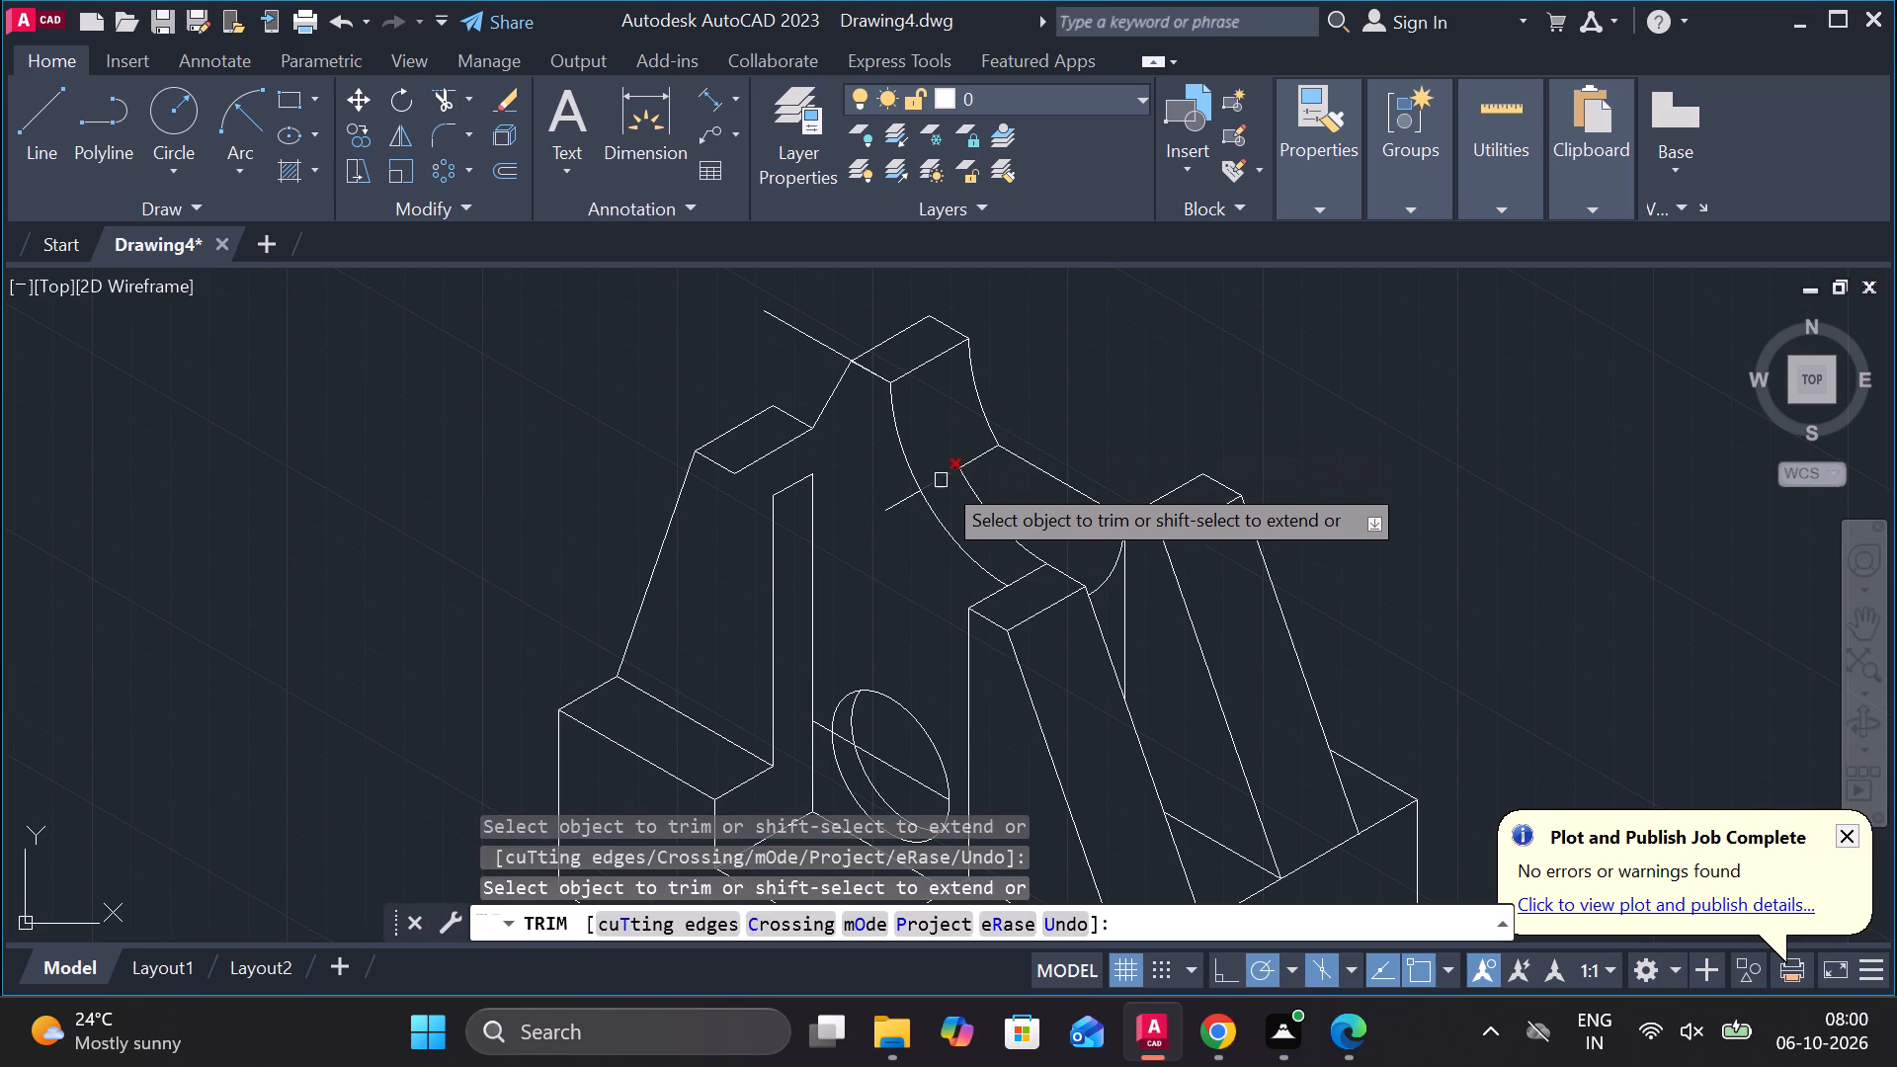
click(943, 481)
click(1045, 473)
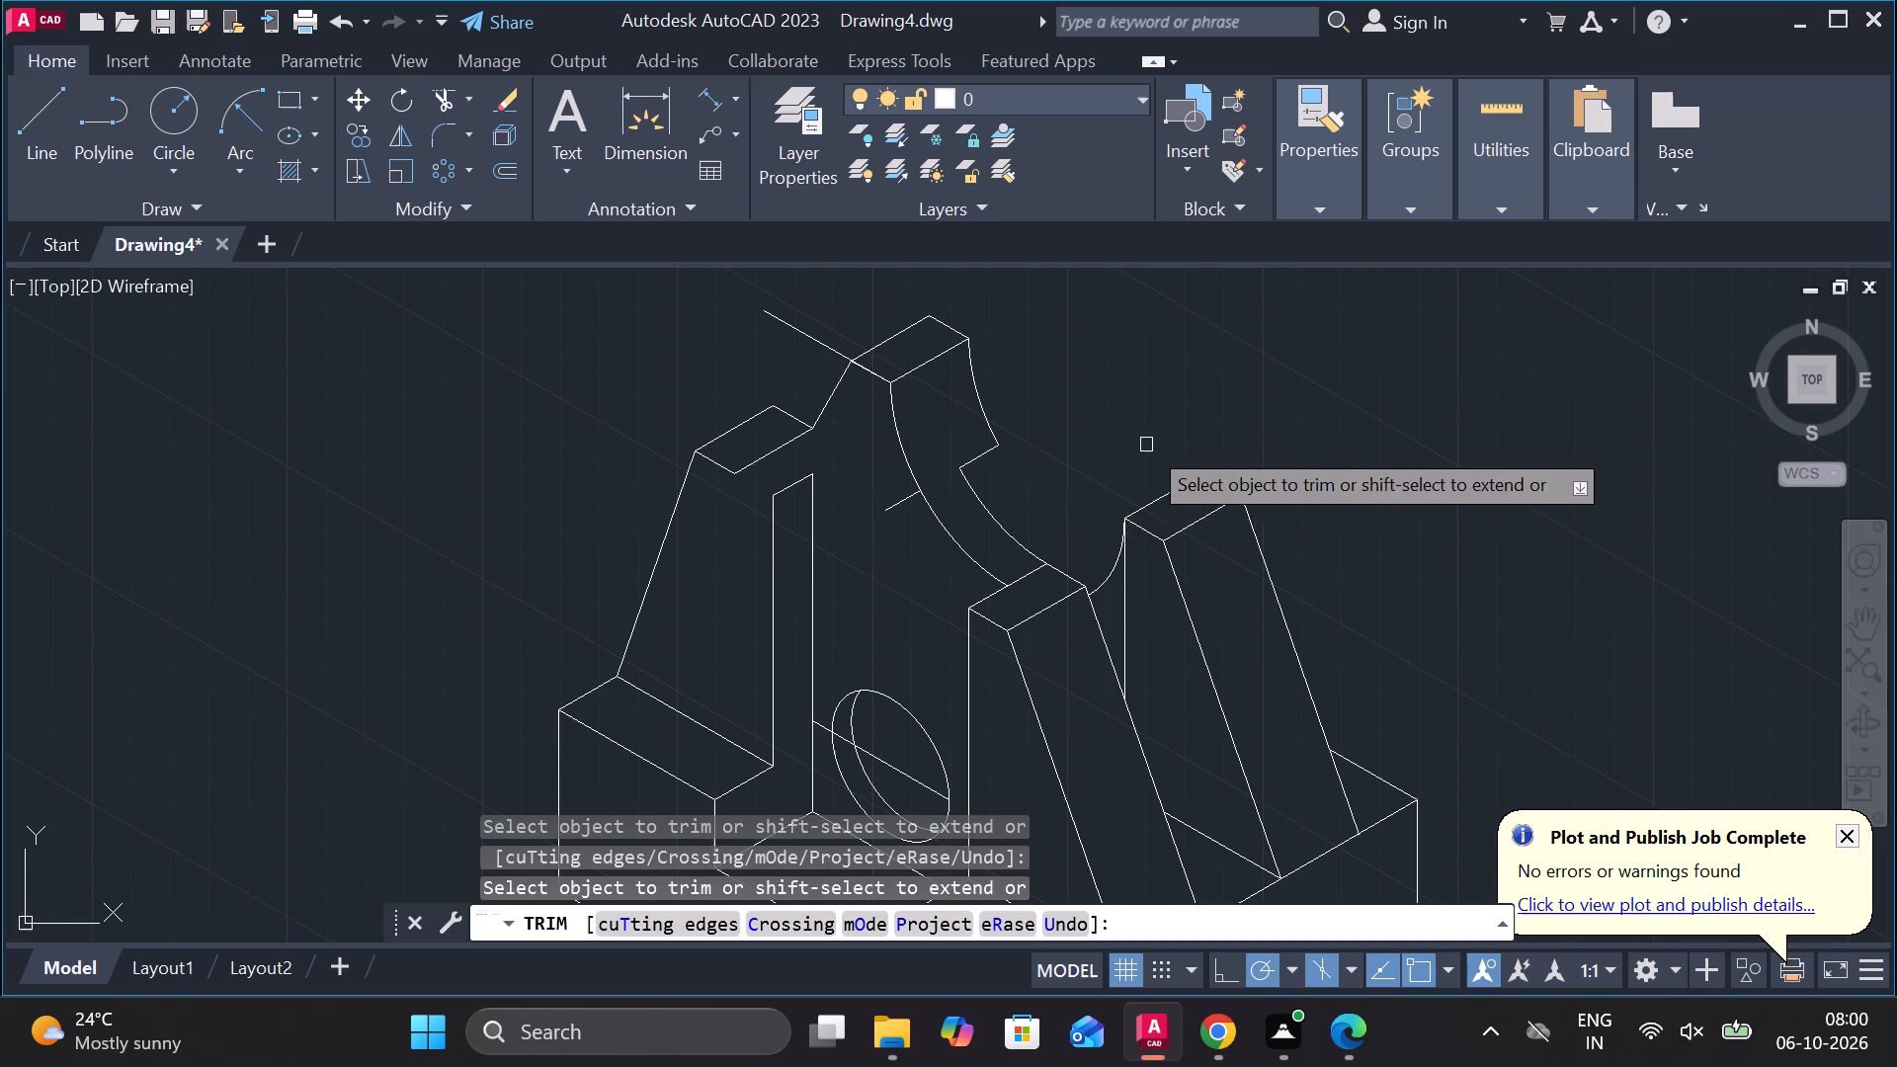
Trim away the stray short line beside the large arc and the excess line along and beyond the tallest block's top edge.
click(911, 505)
click(806, 341)
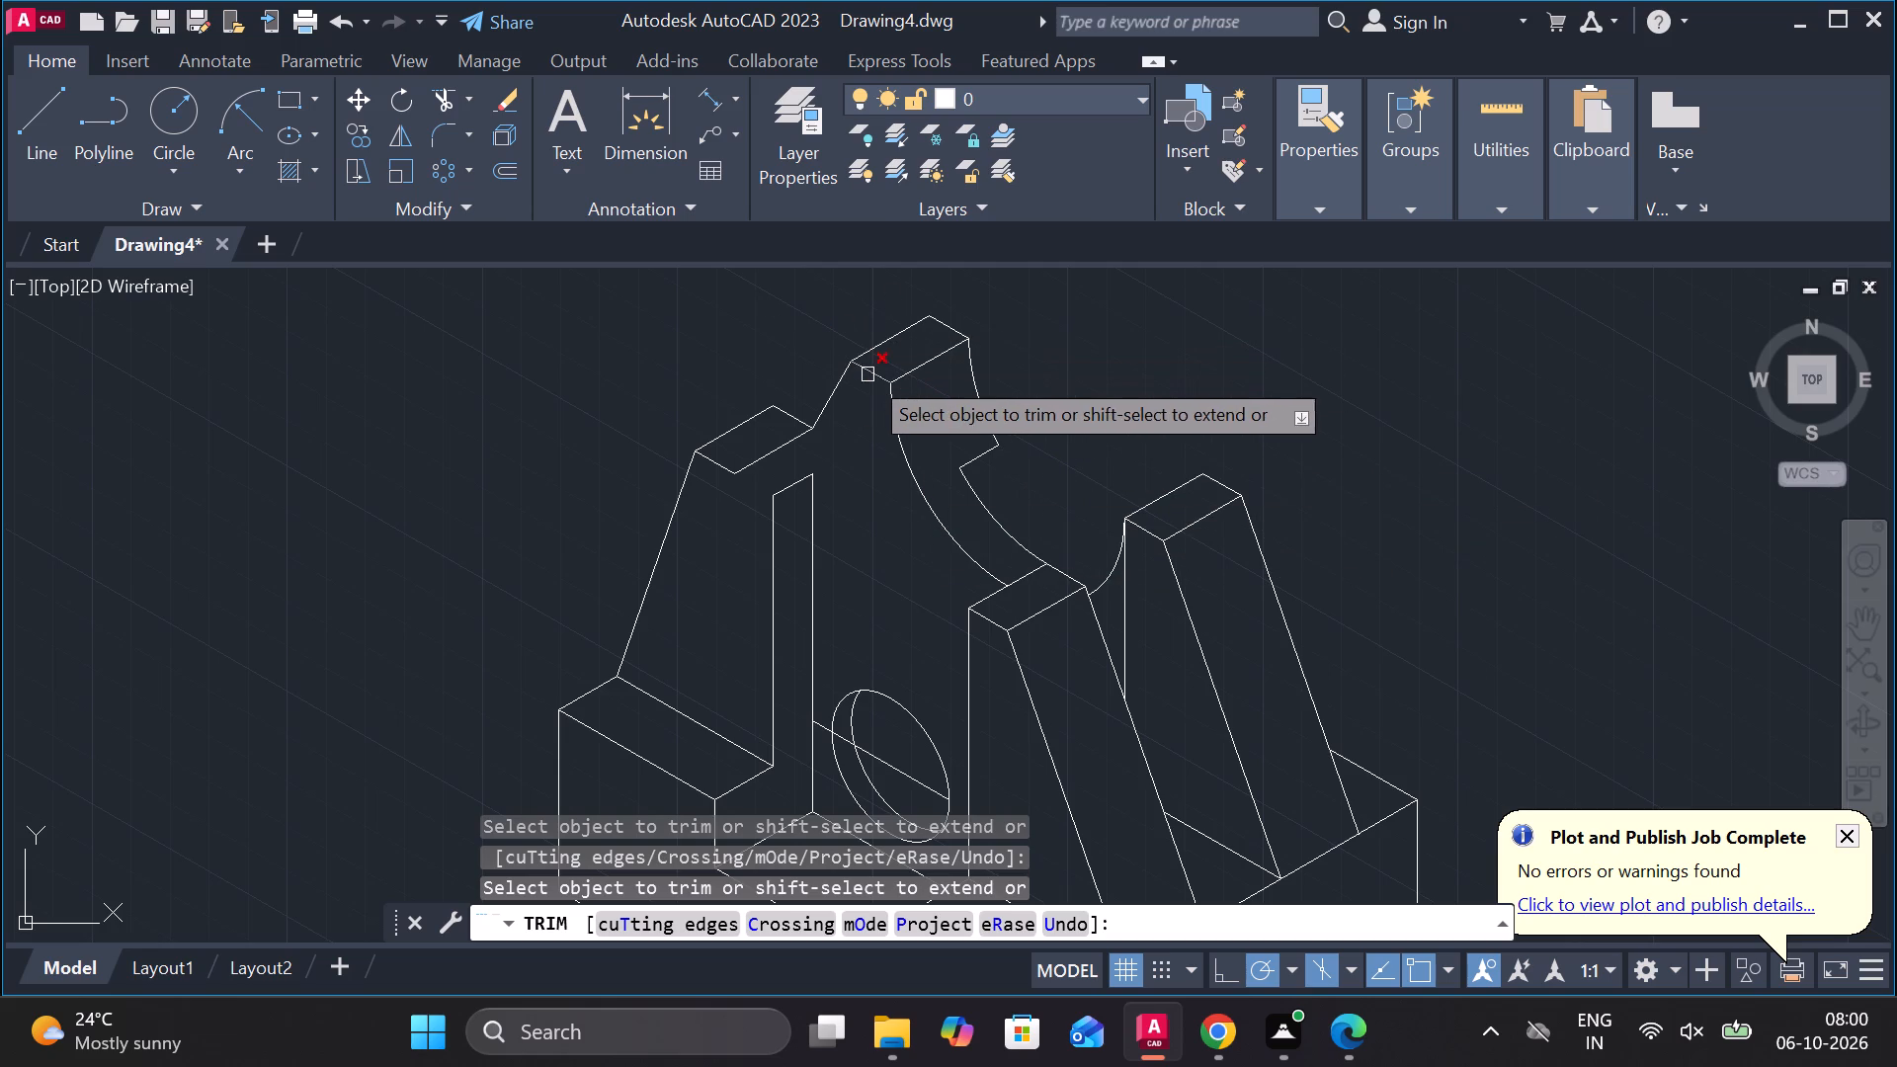
click(867, 374)
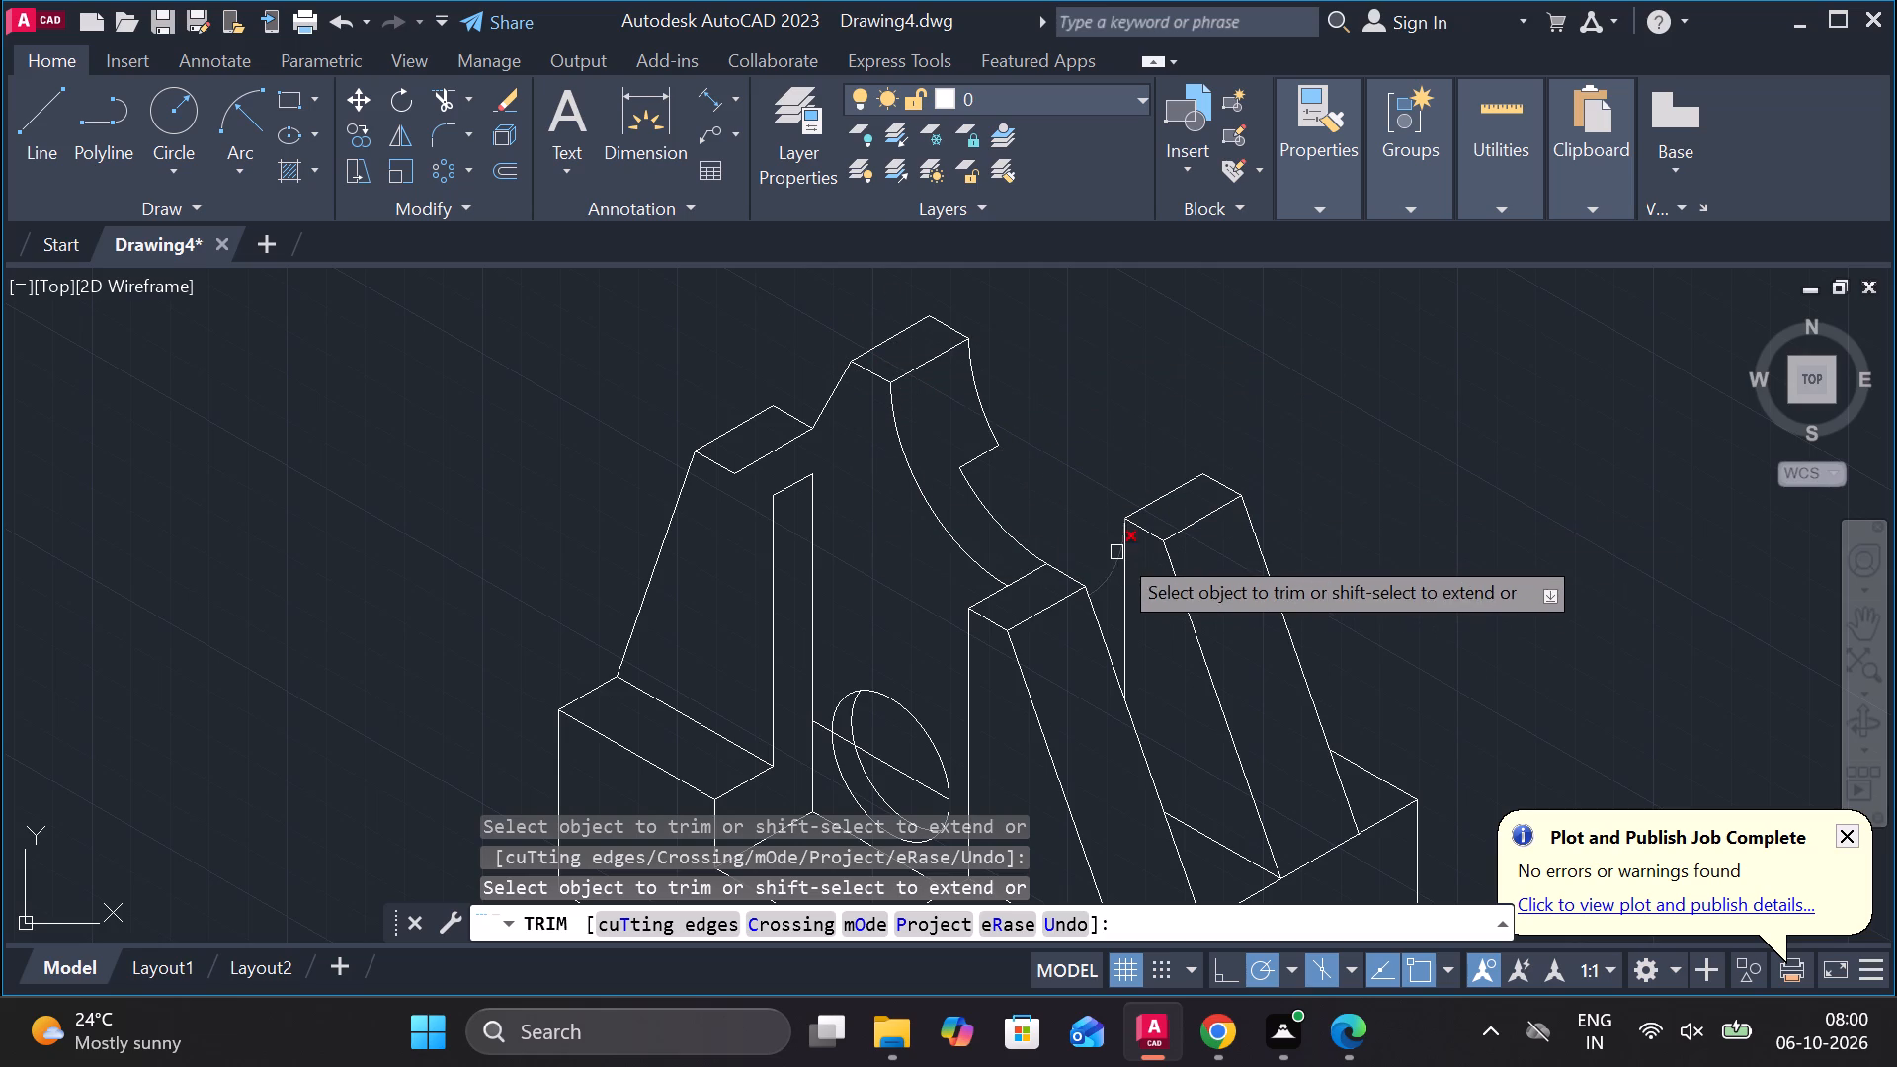
scroll(1346, 429, down, 1)
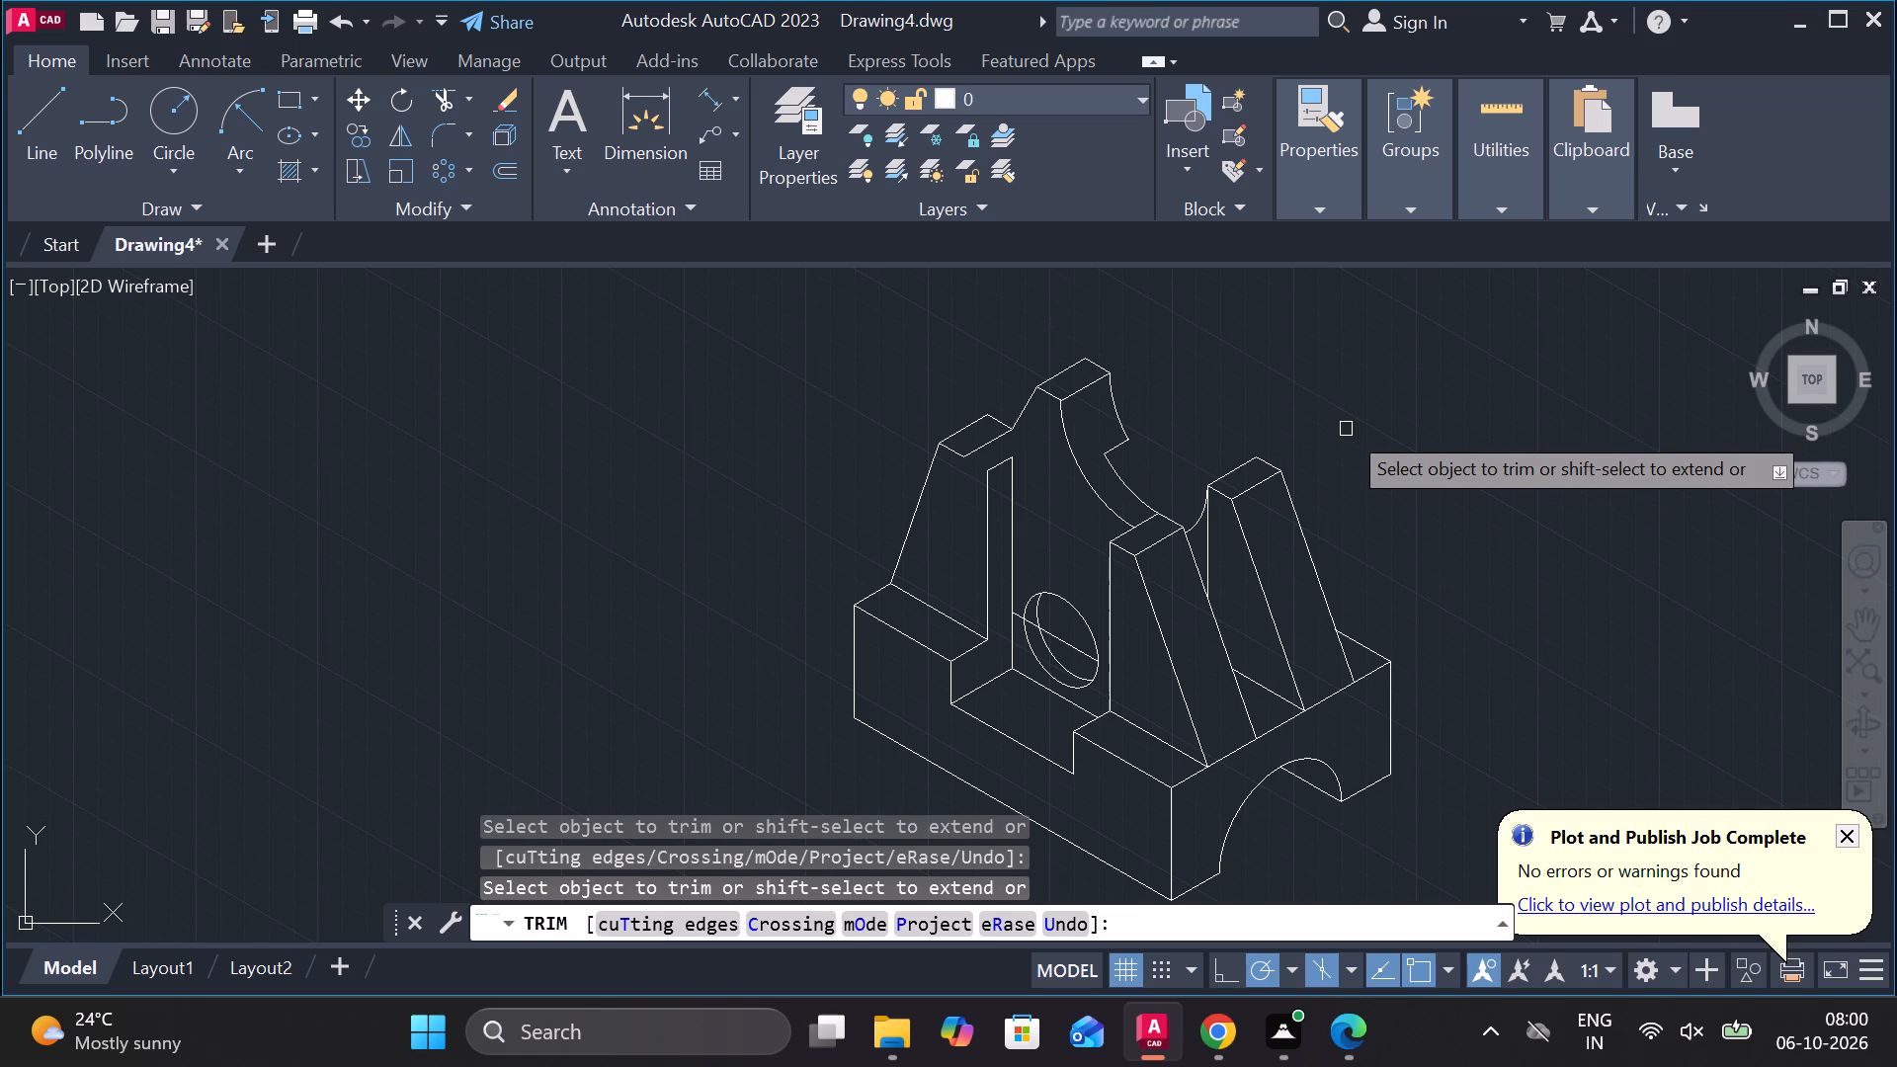
scroll(1346, 429, down, 1)
scroll(1259, 422, up, 1)
middle_drag(1259, 422, 1357, 487)
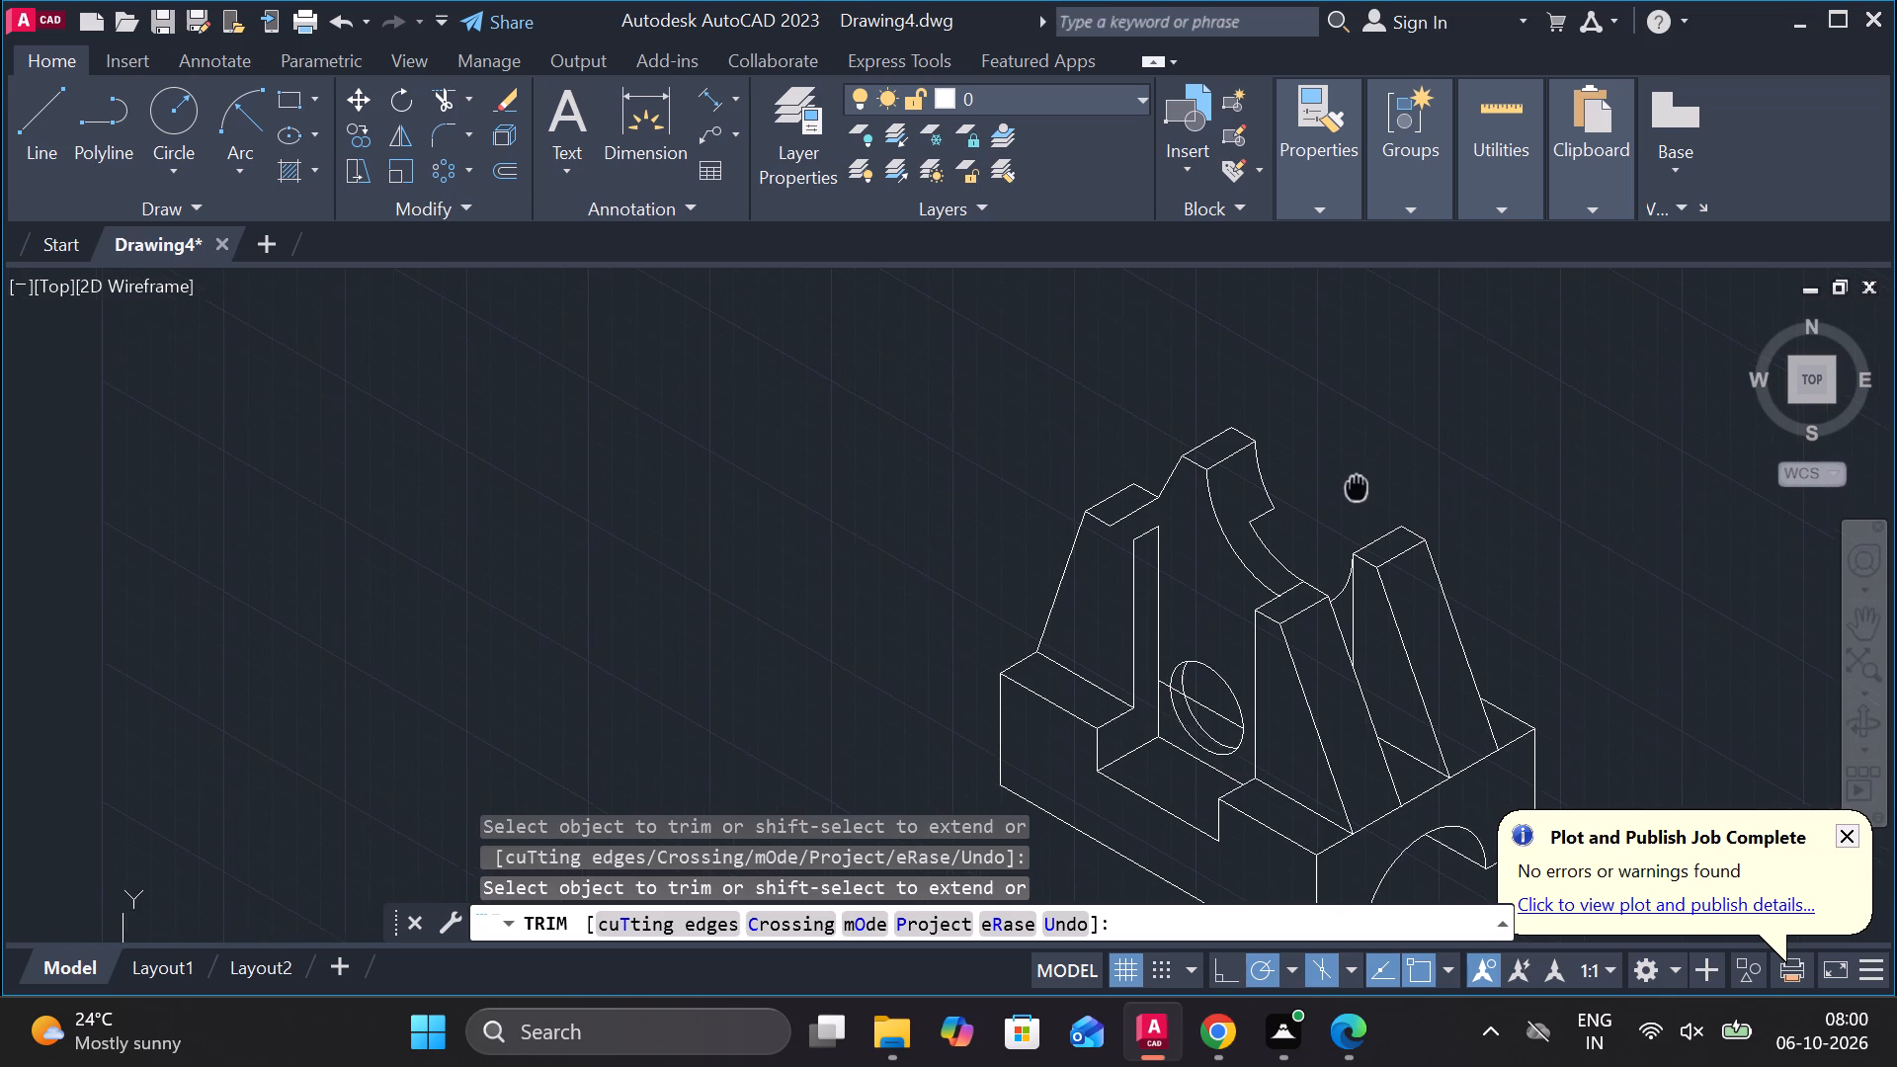
middle_drag(1357, 487, 1356, 487)
key(Escape)
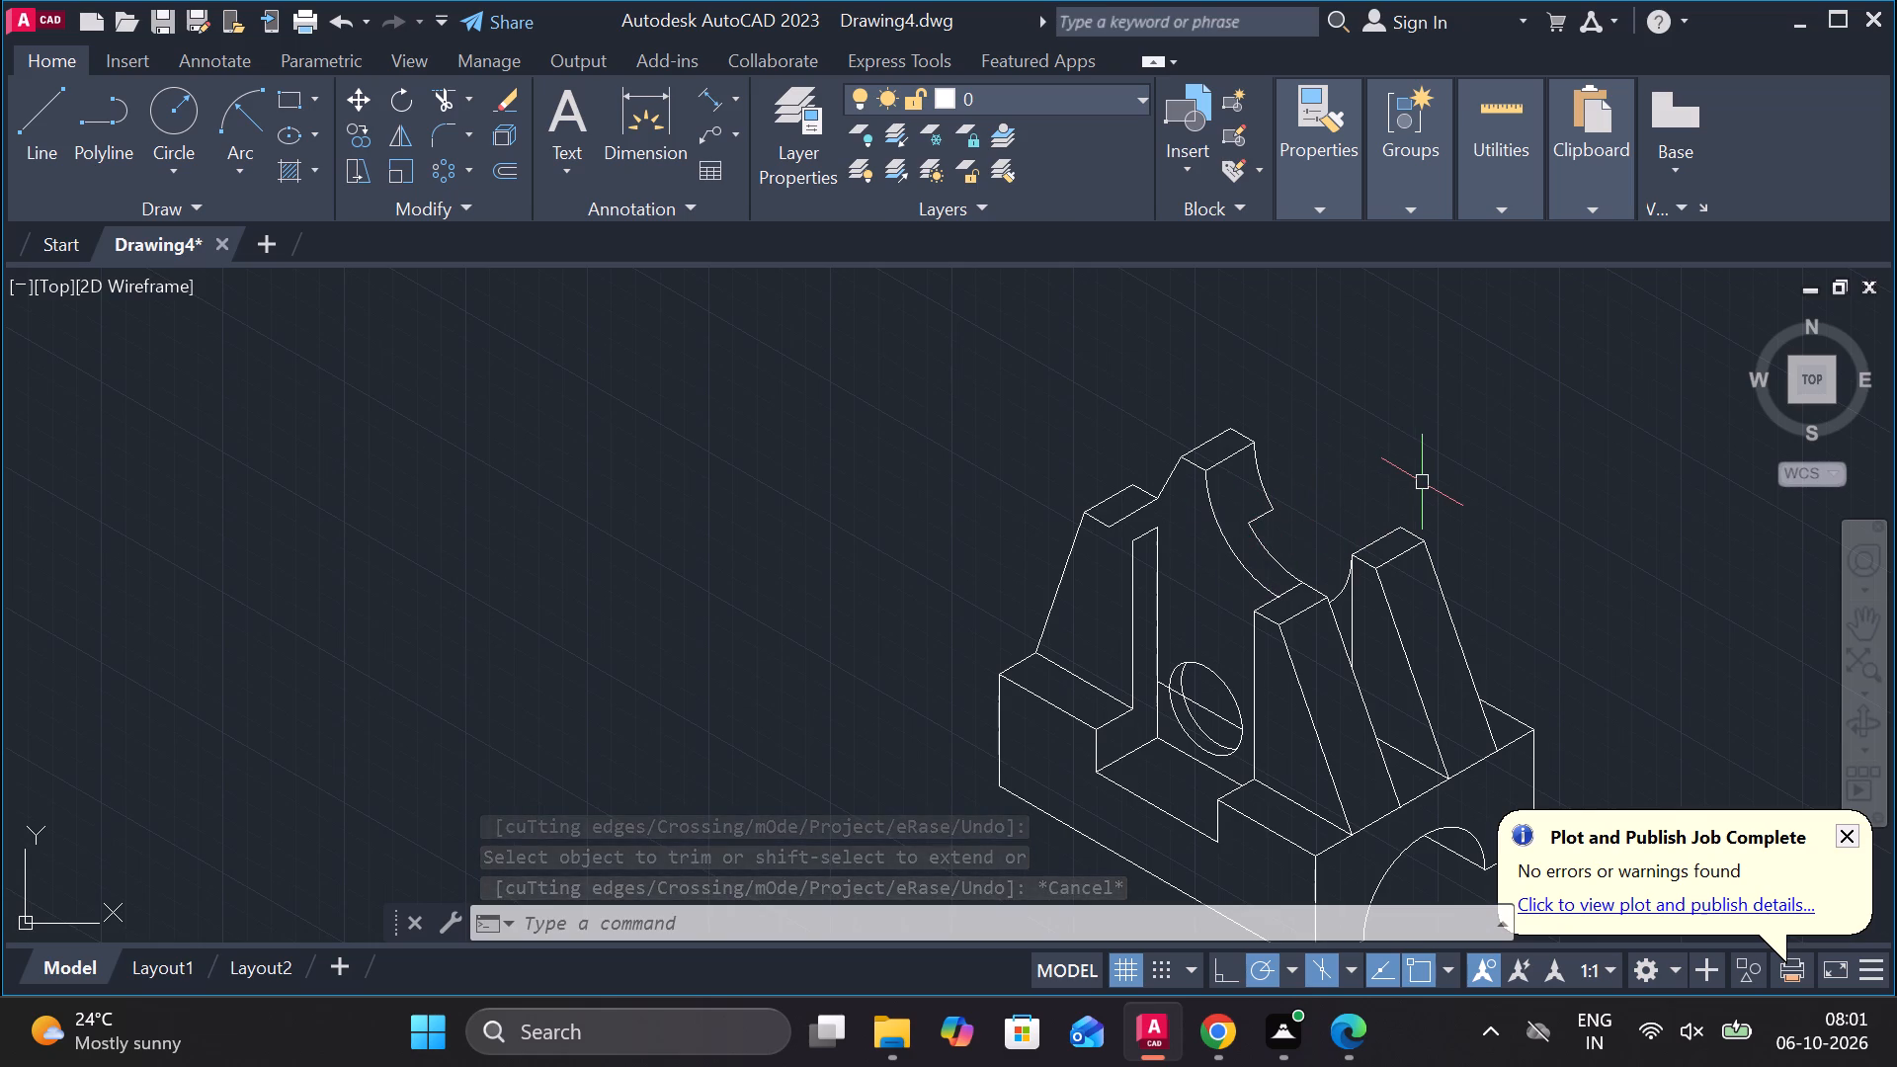
Draw a line at 210° from the outer notch corner of the large arc, crossing the arc and the narrow vertical strip.
key(l)
key(Return)
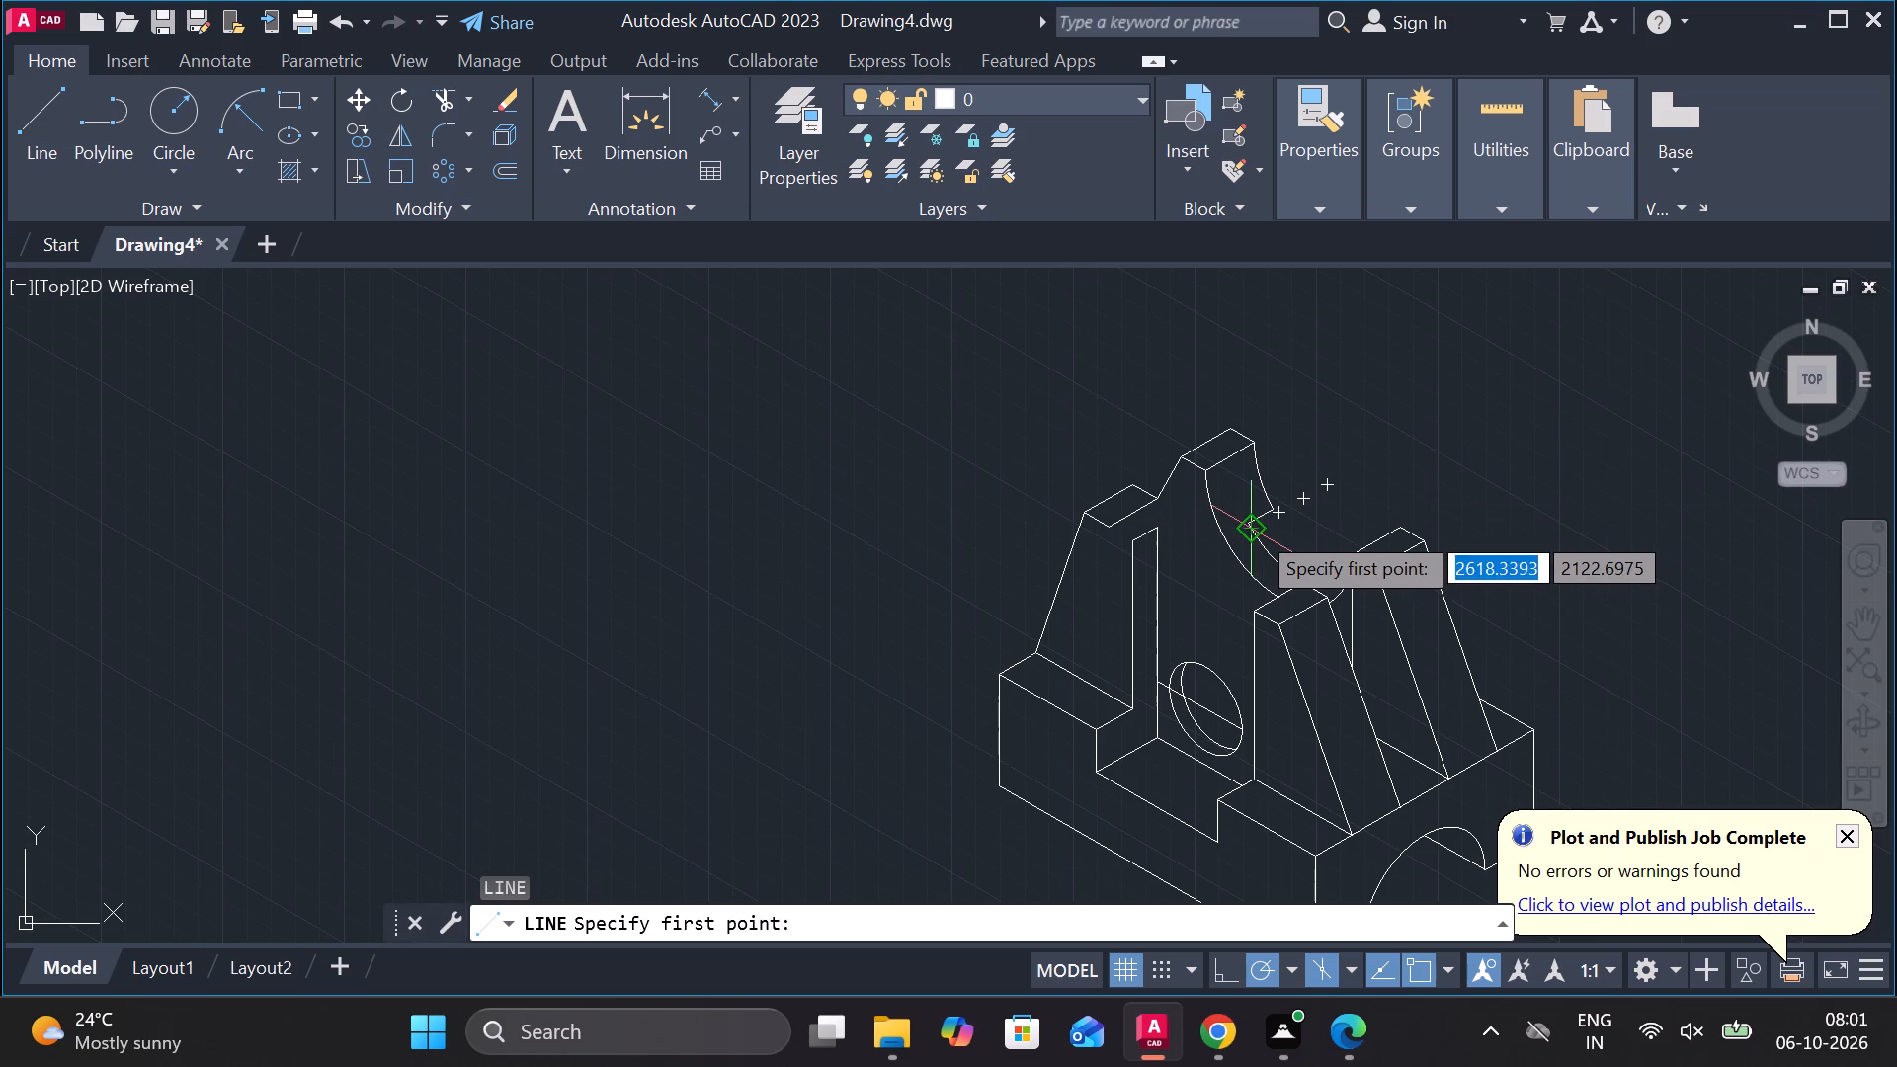
scroll(1256, 516, up, 4)
click(1340, 475)
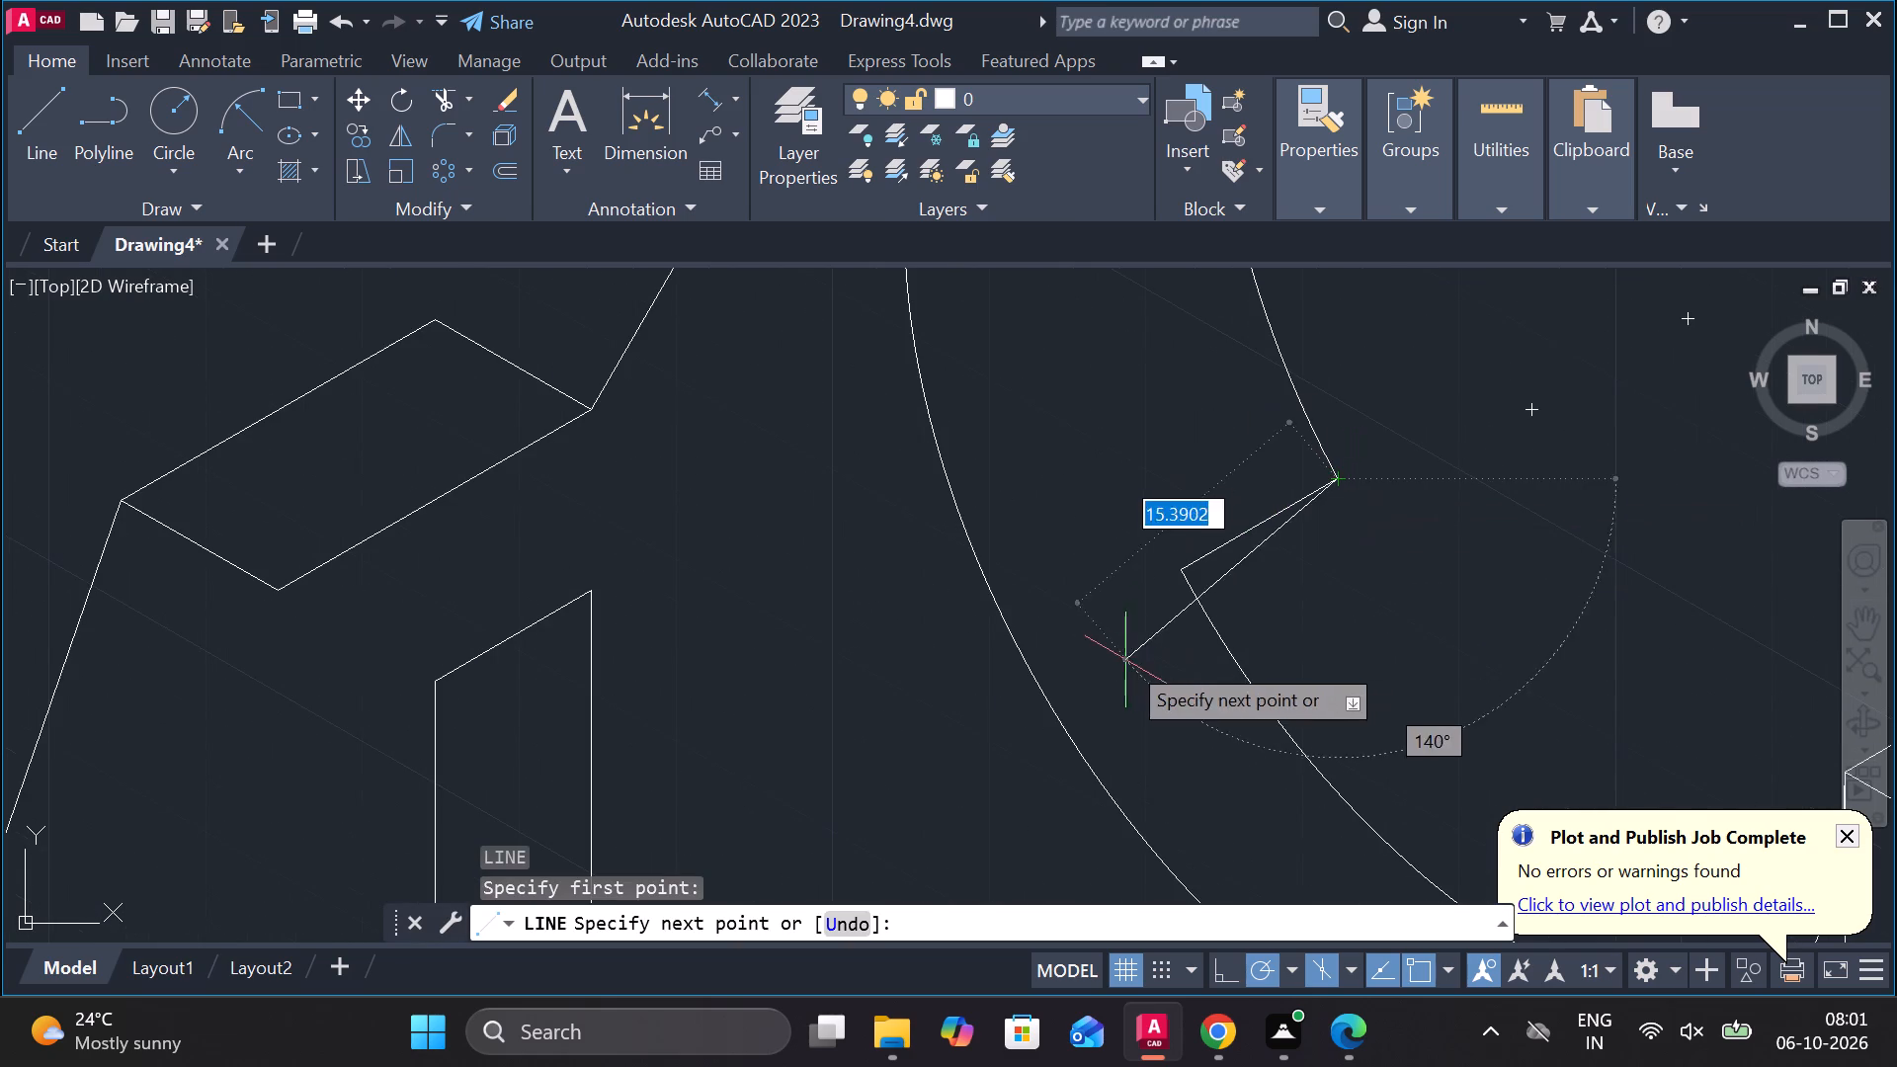
scroll(1034, 660, down, 3)
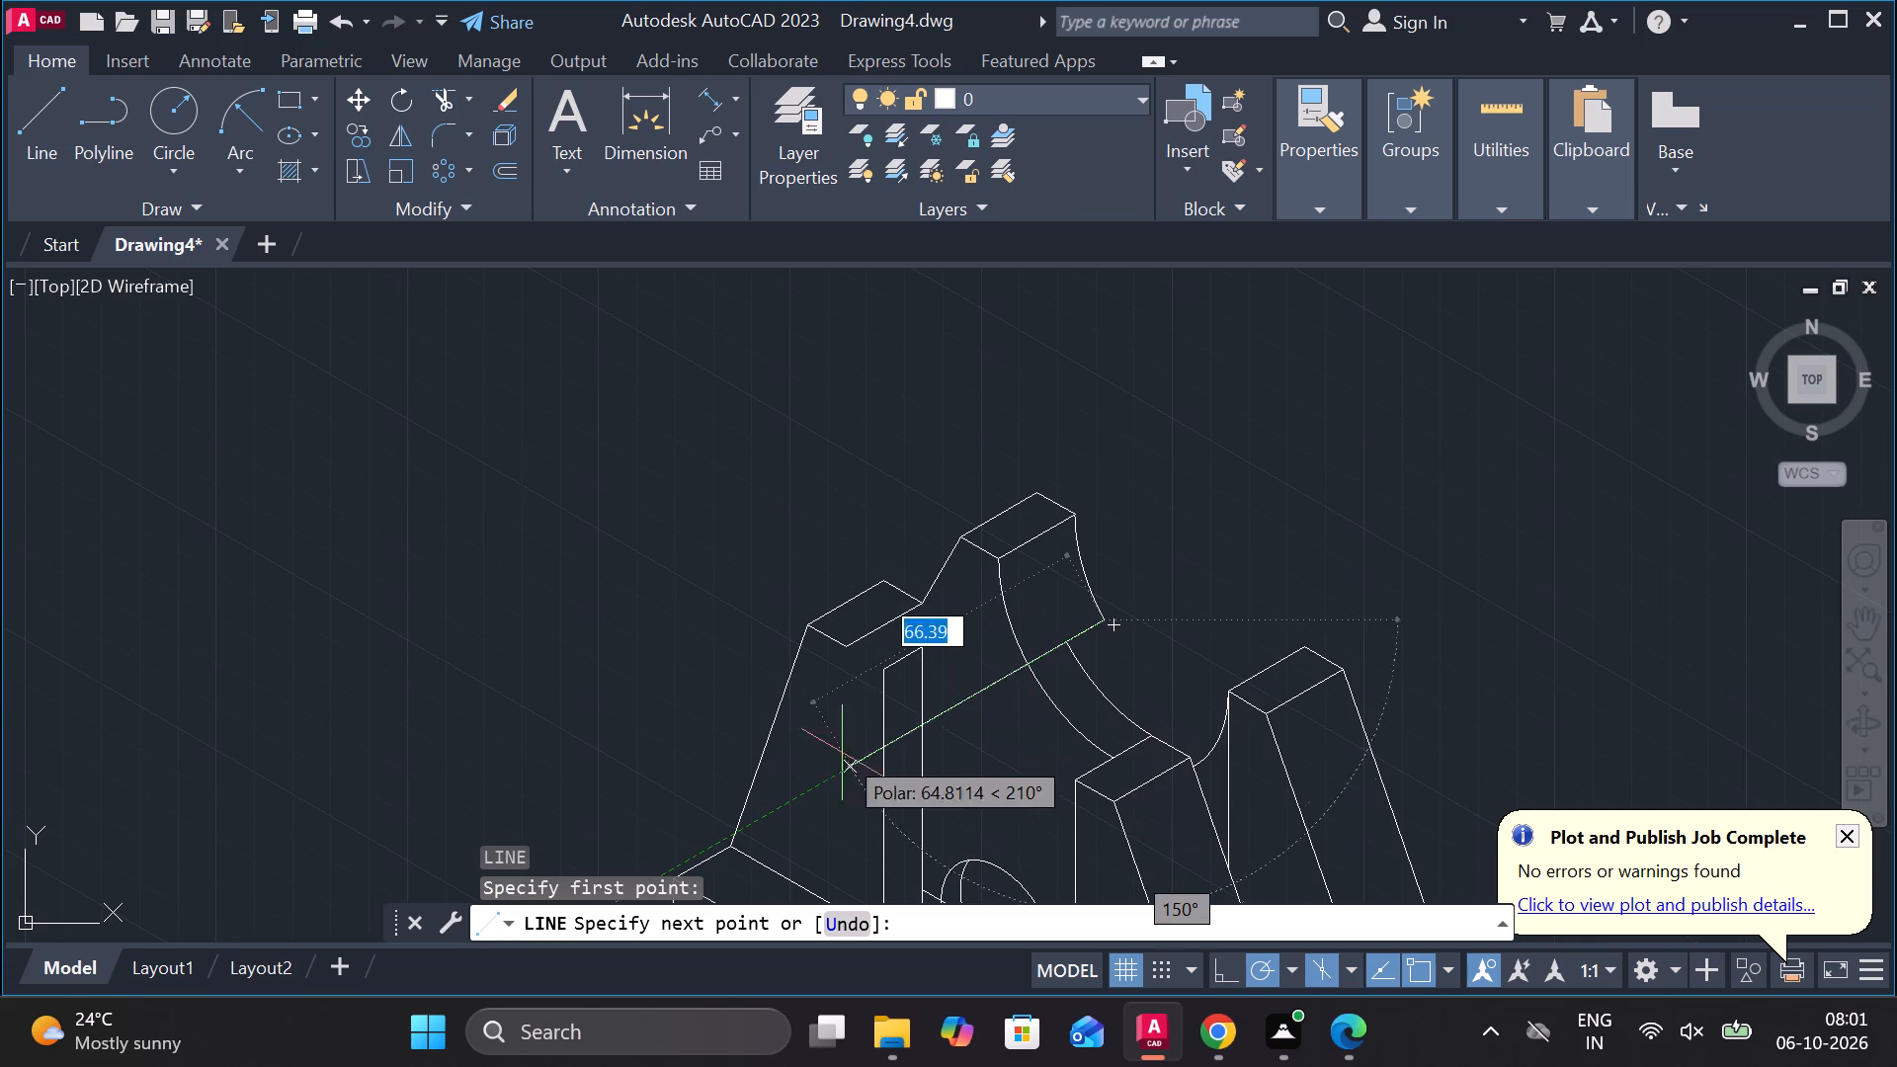
click(819, 762)
key(Escape)
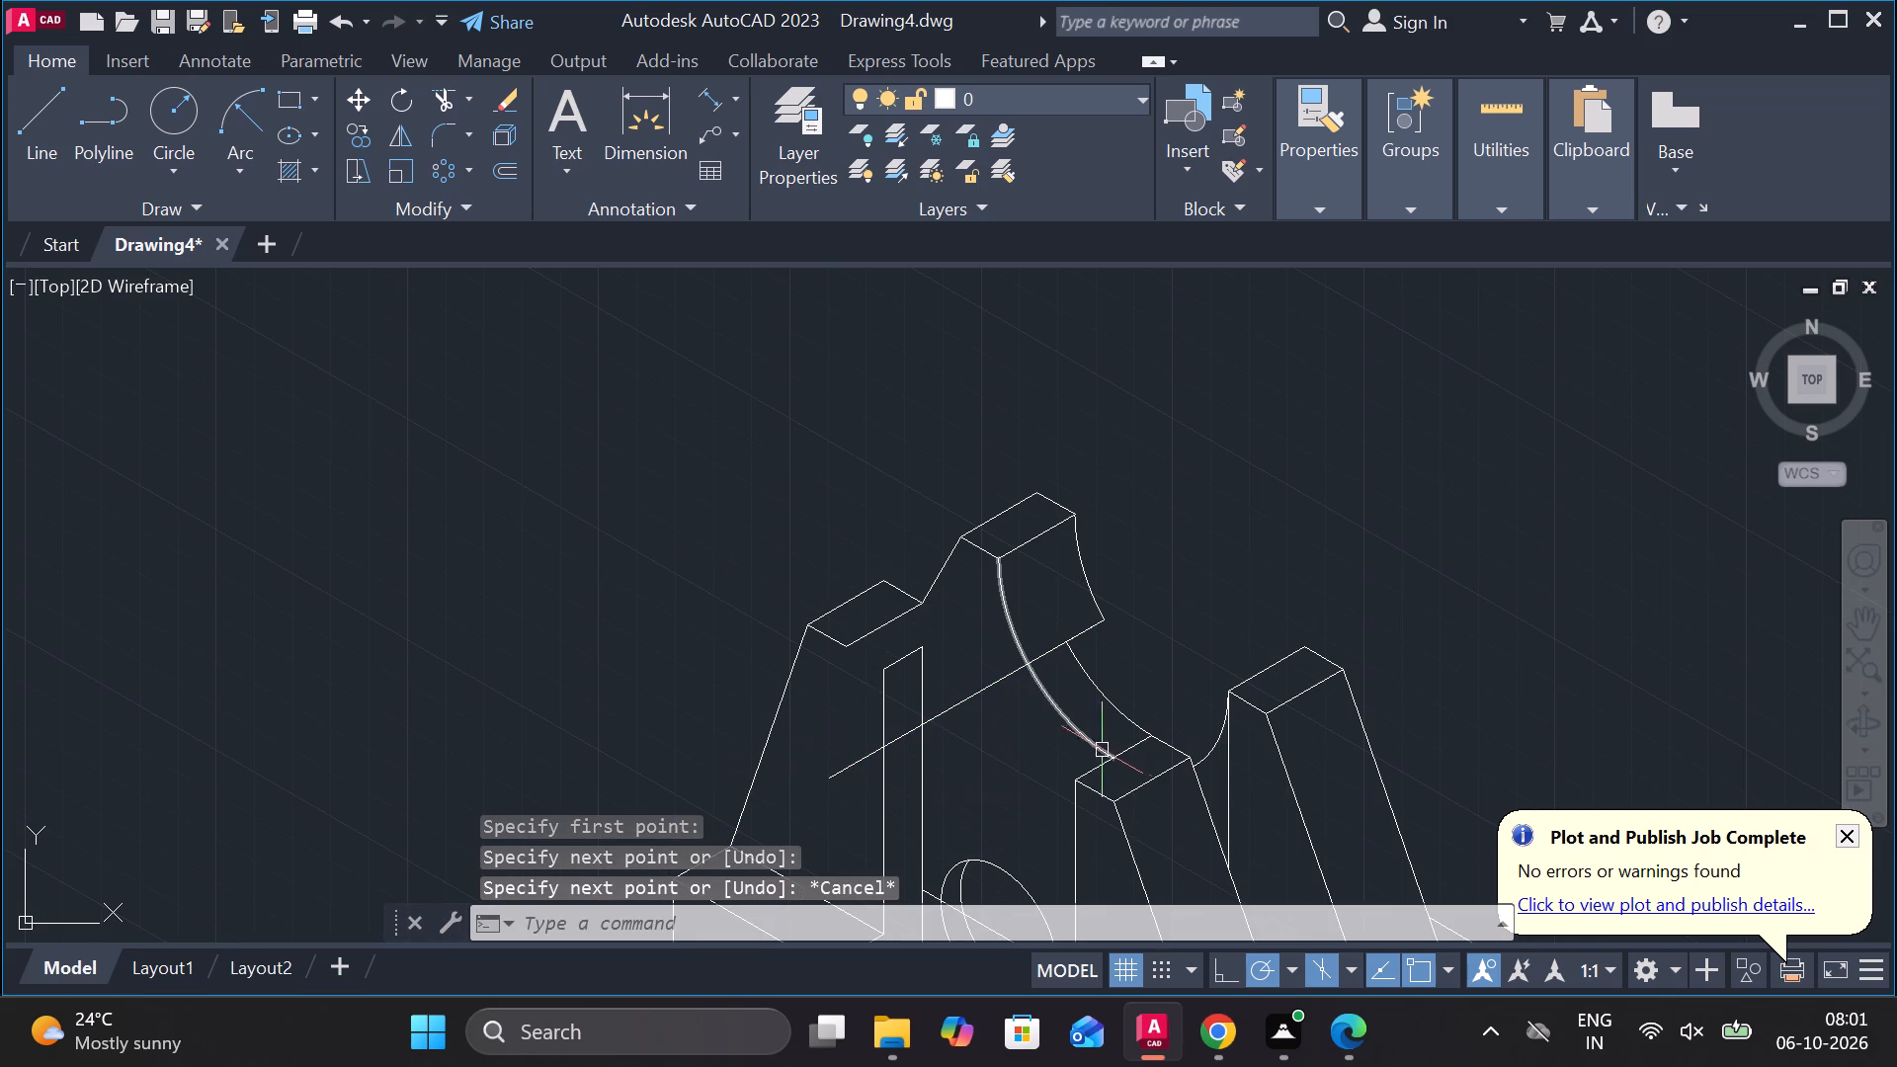
Trim the narrow vertical strip above the new line, clear its old top edge and remove the line's excess on both sides.
text(TR)
key(space)
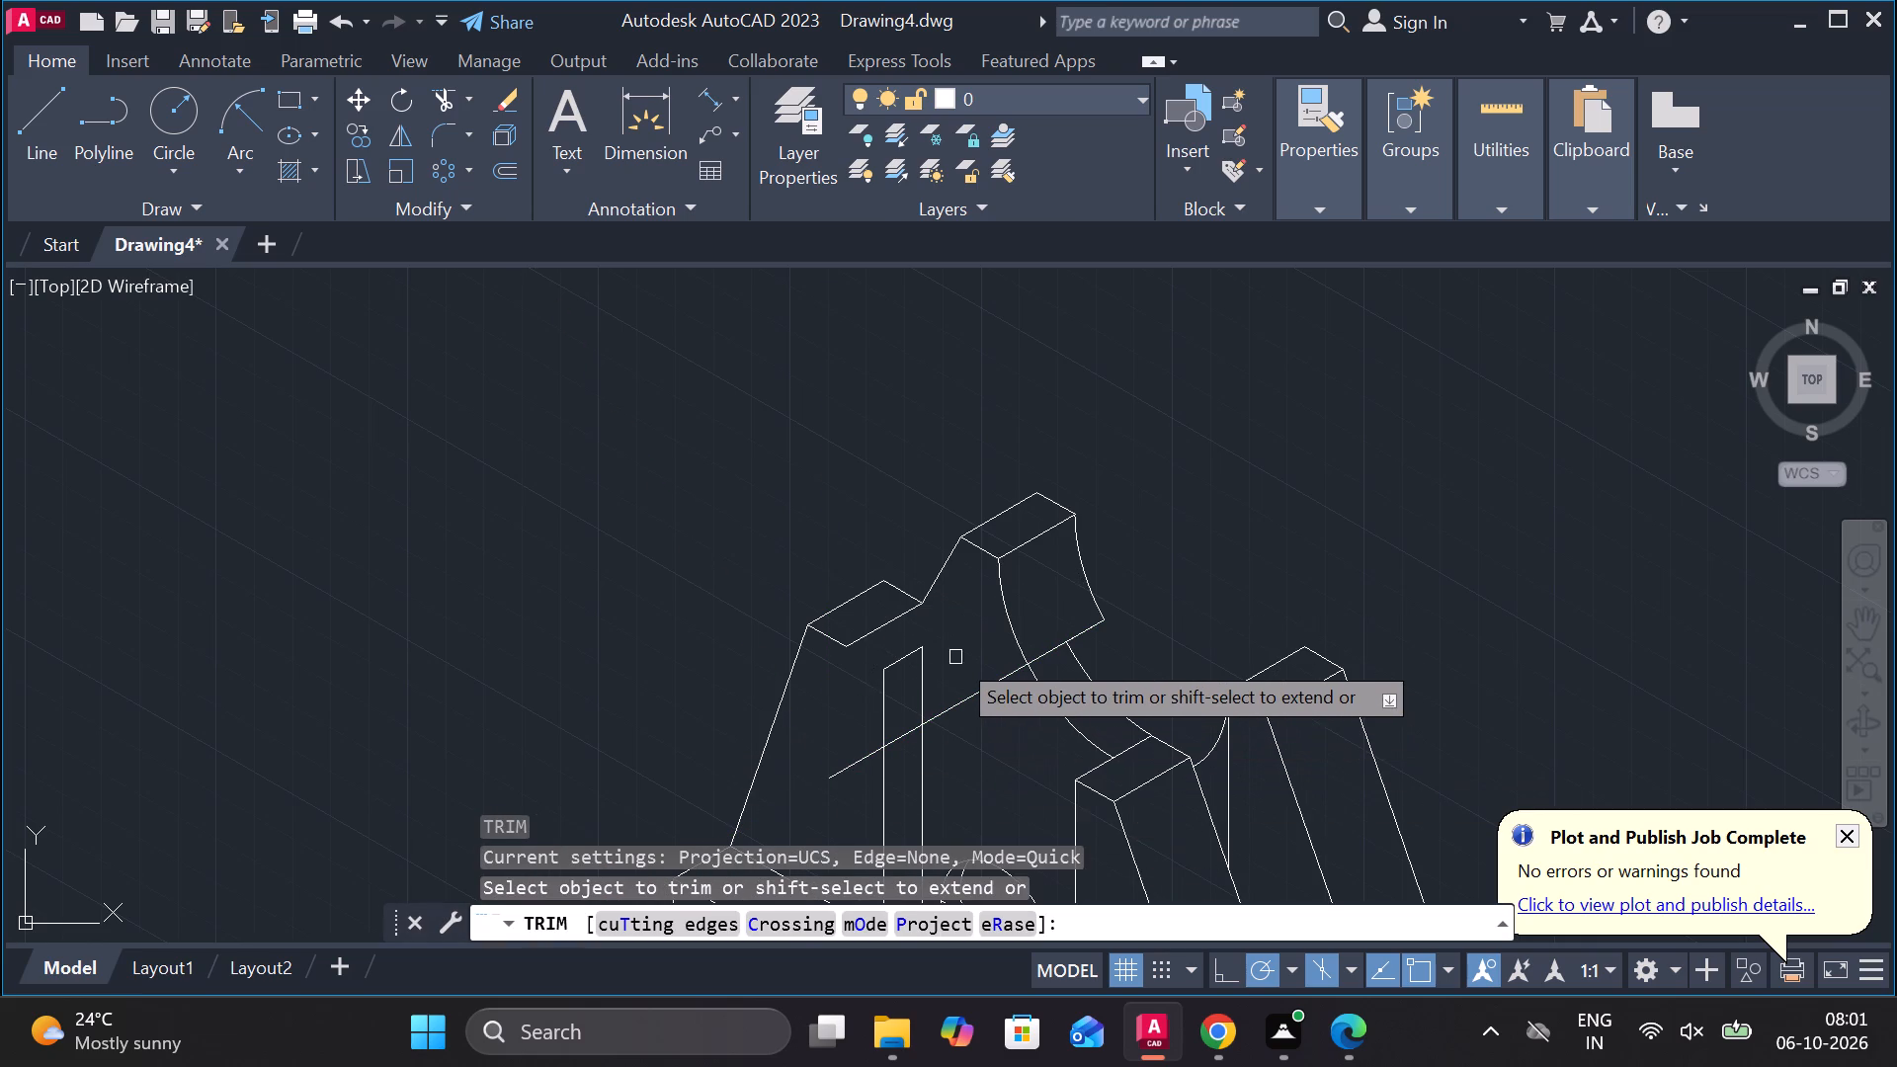
drag(955, 657, 841, 701)
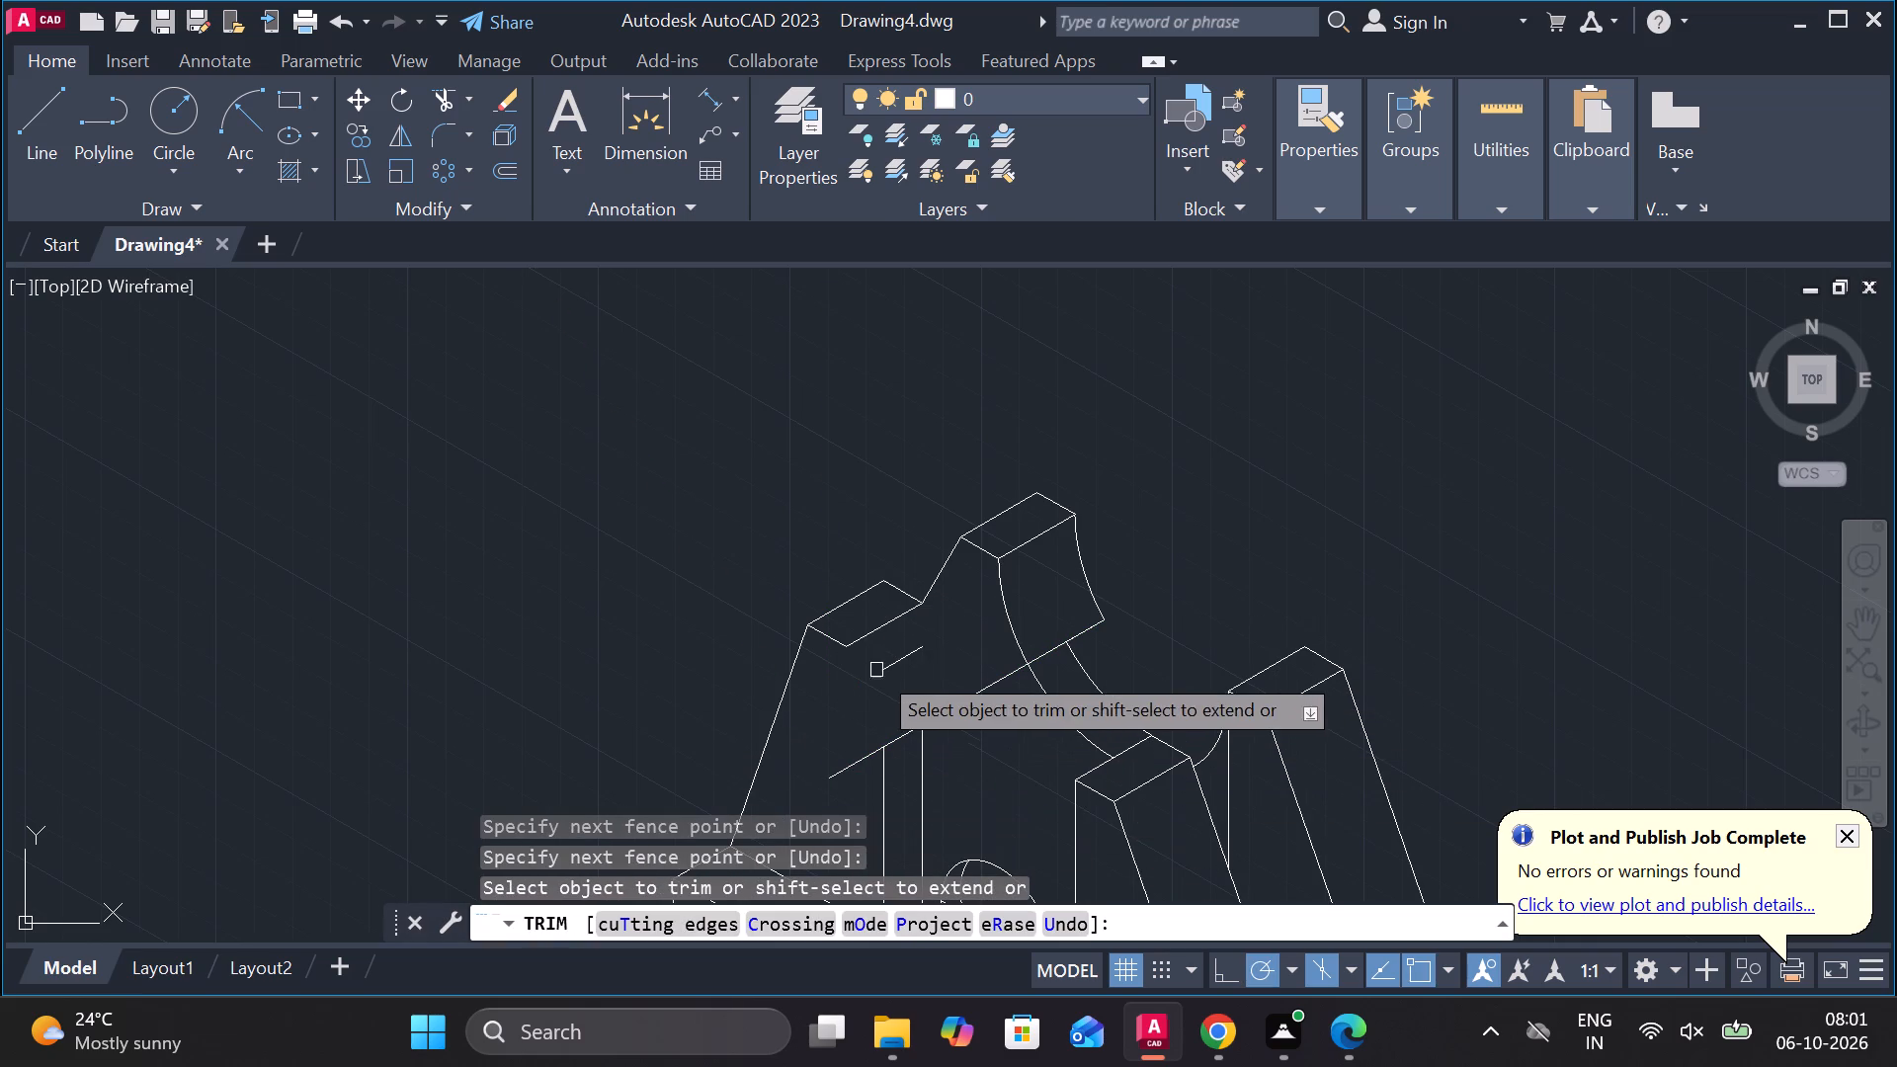
click(892, 664)
click(851, 770)
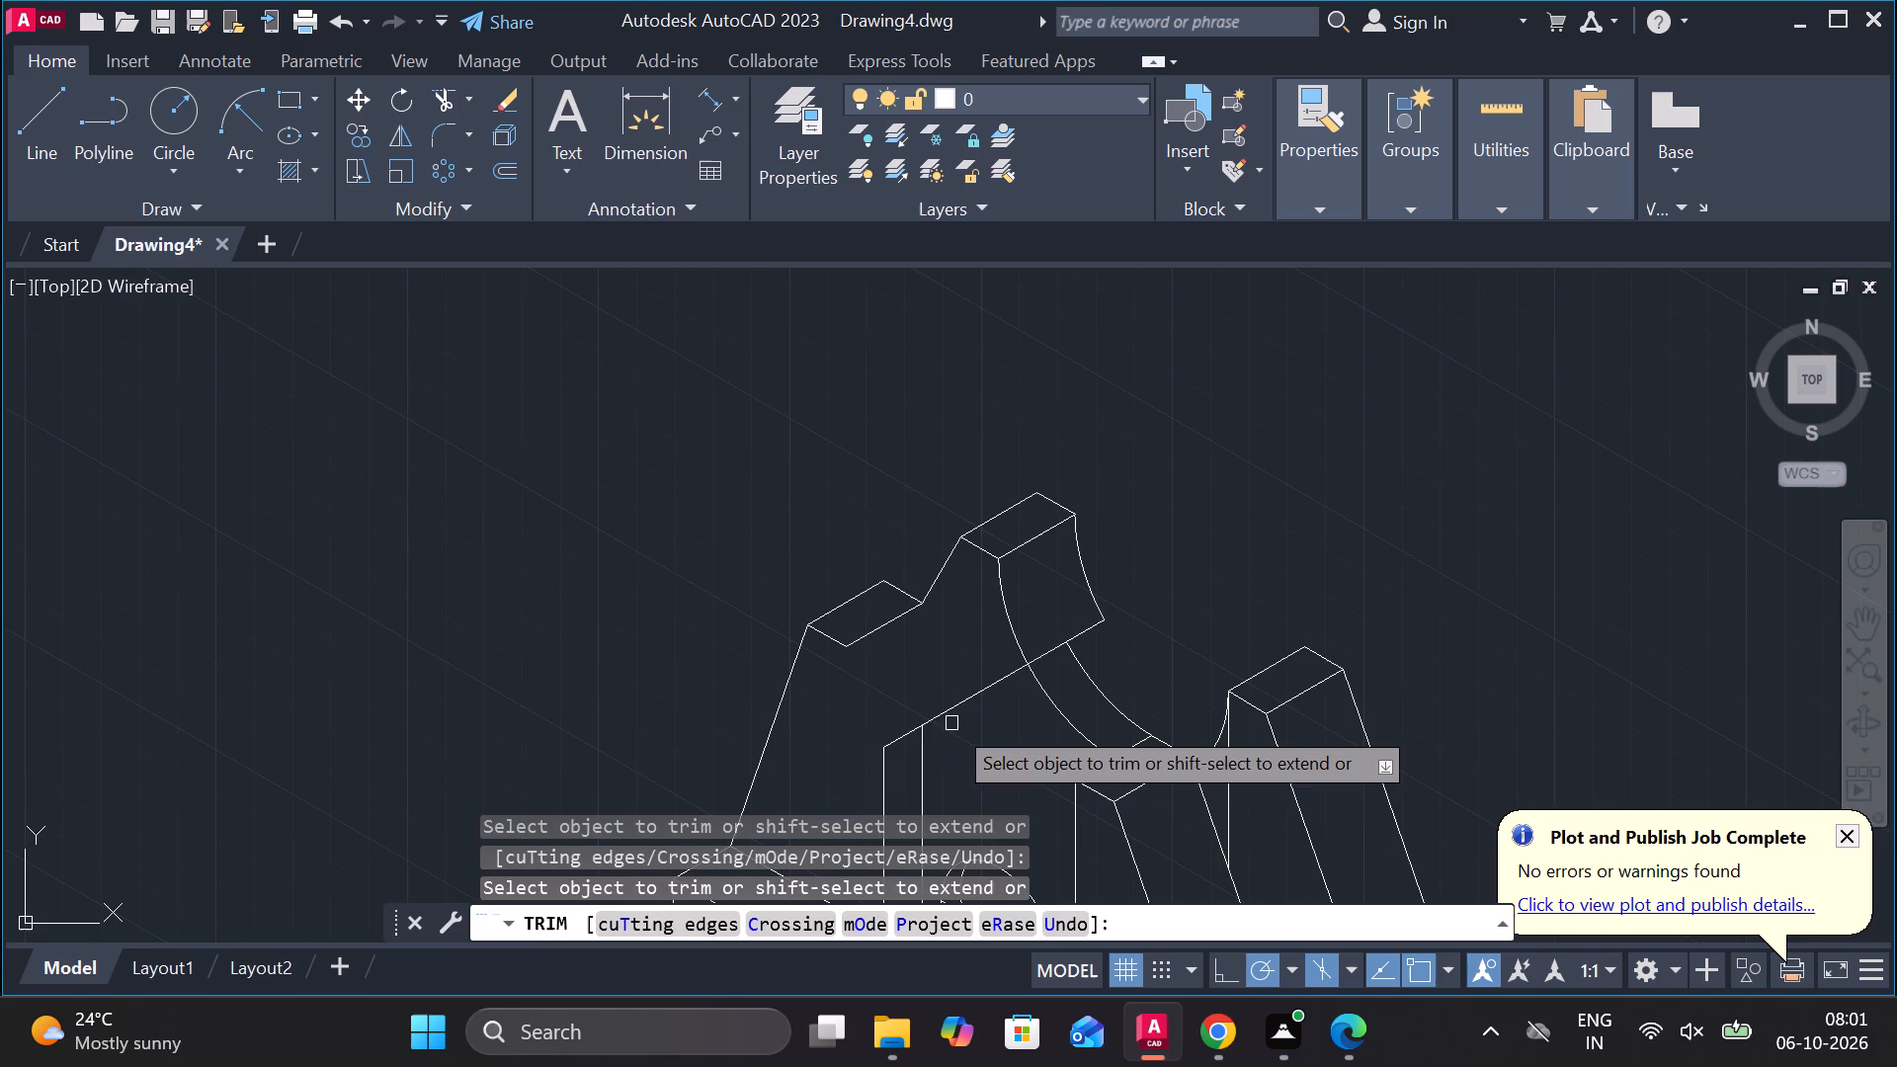
click(949, 718)
key(Escape)
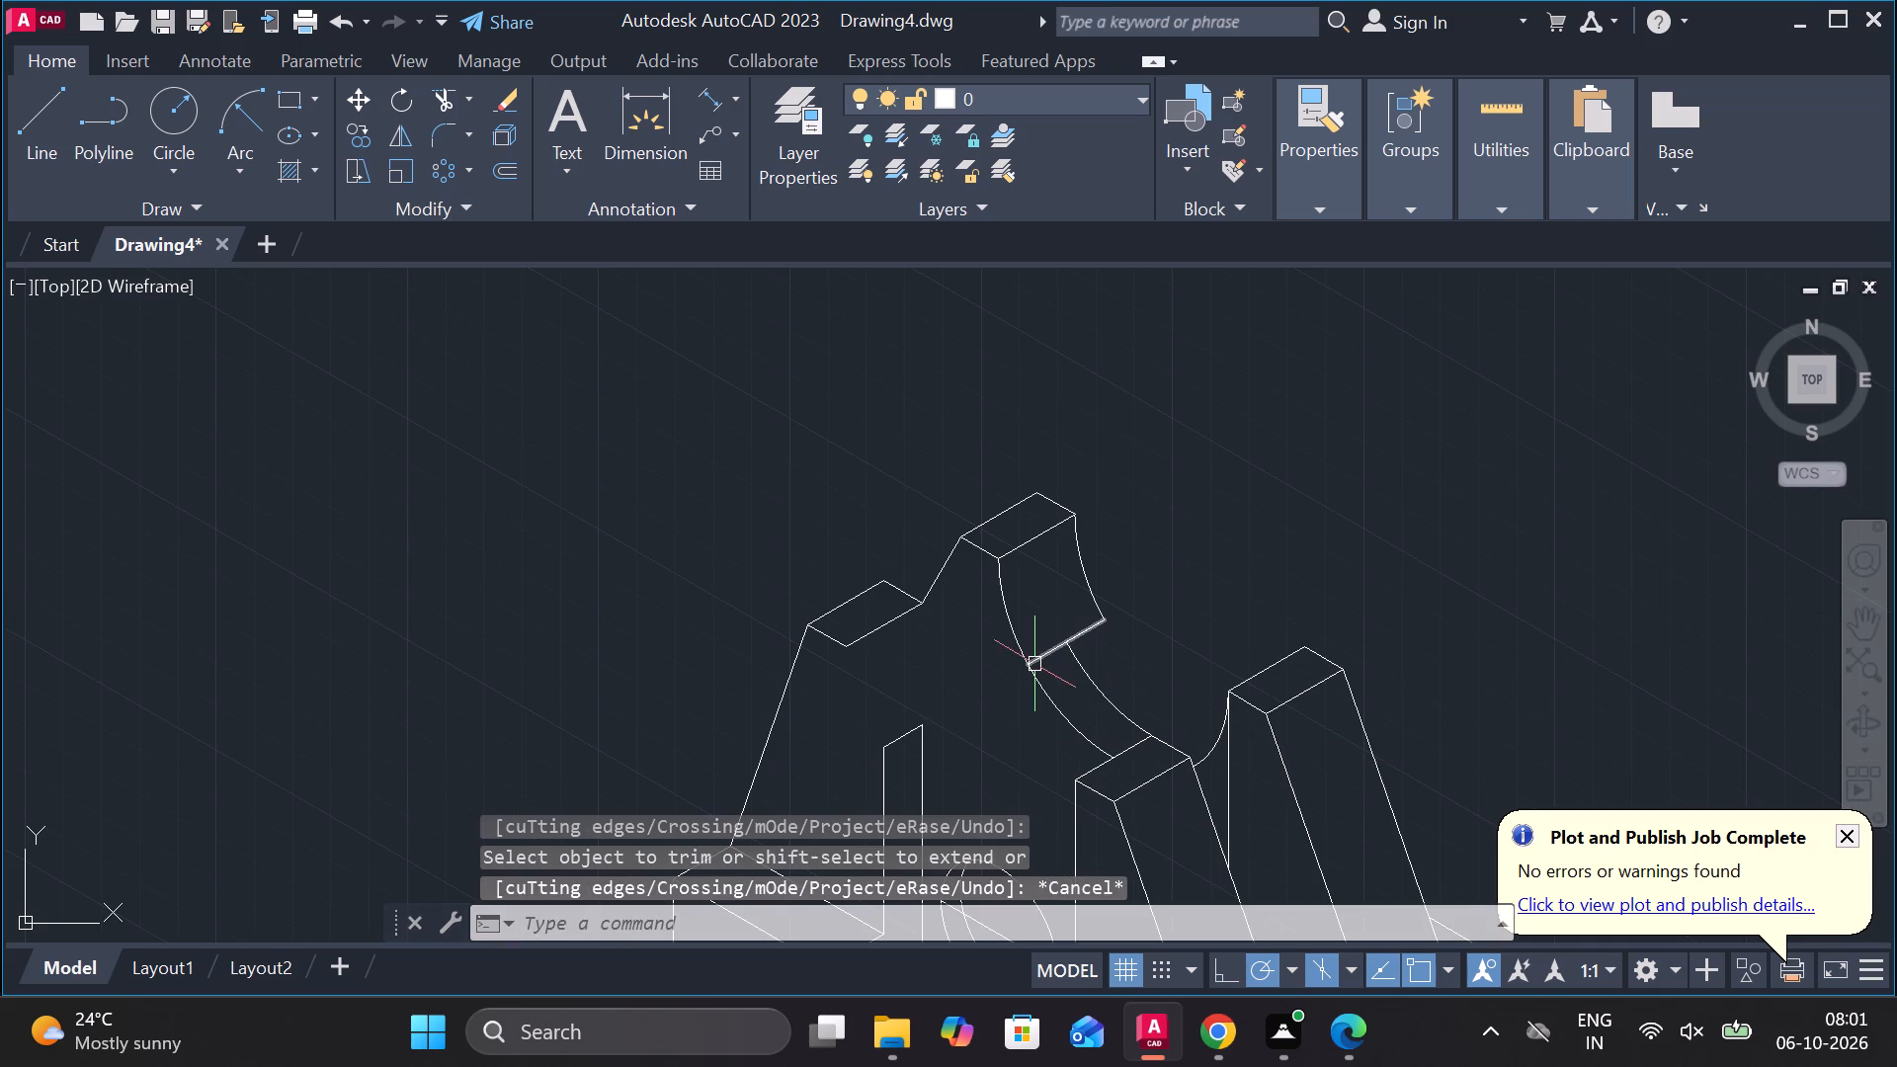
Erase the remaining line segment between the large arc and the outer notch corner.
click(1049, 658)
key(e)
key(Return)
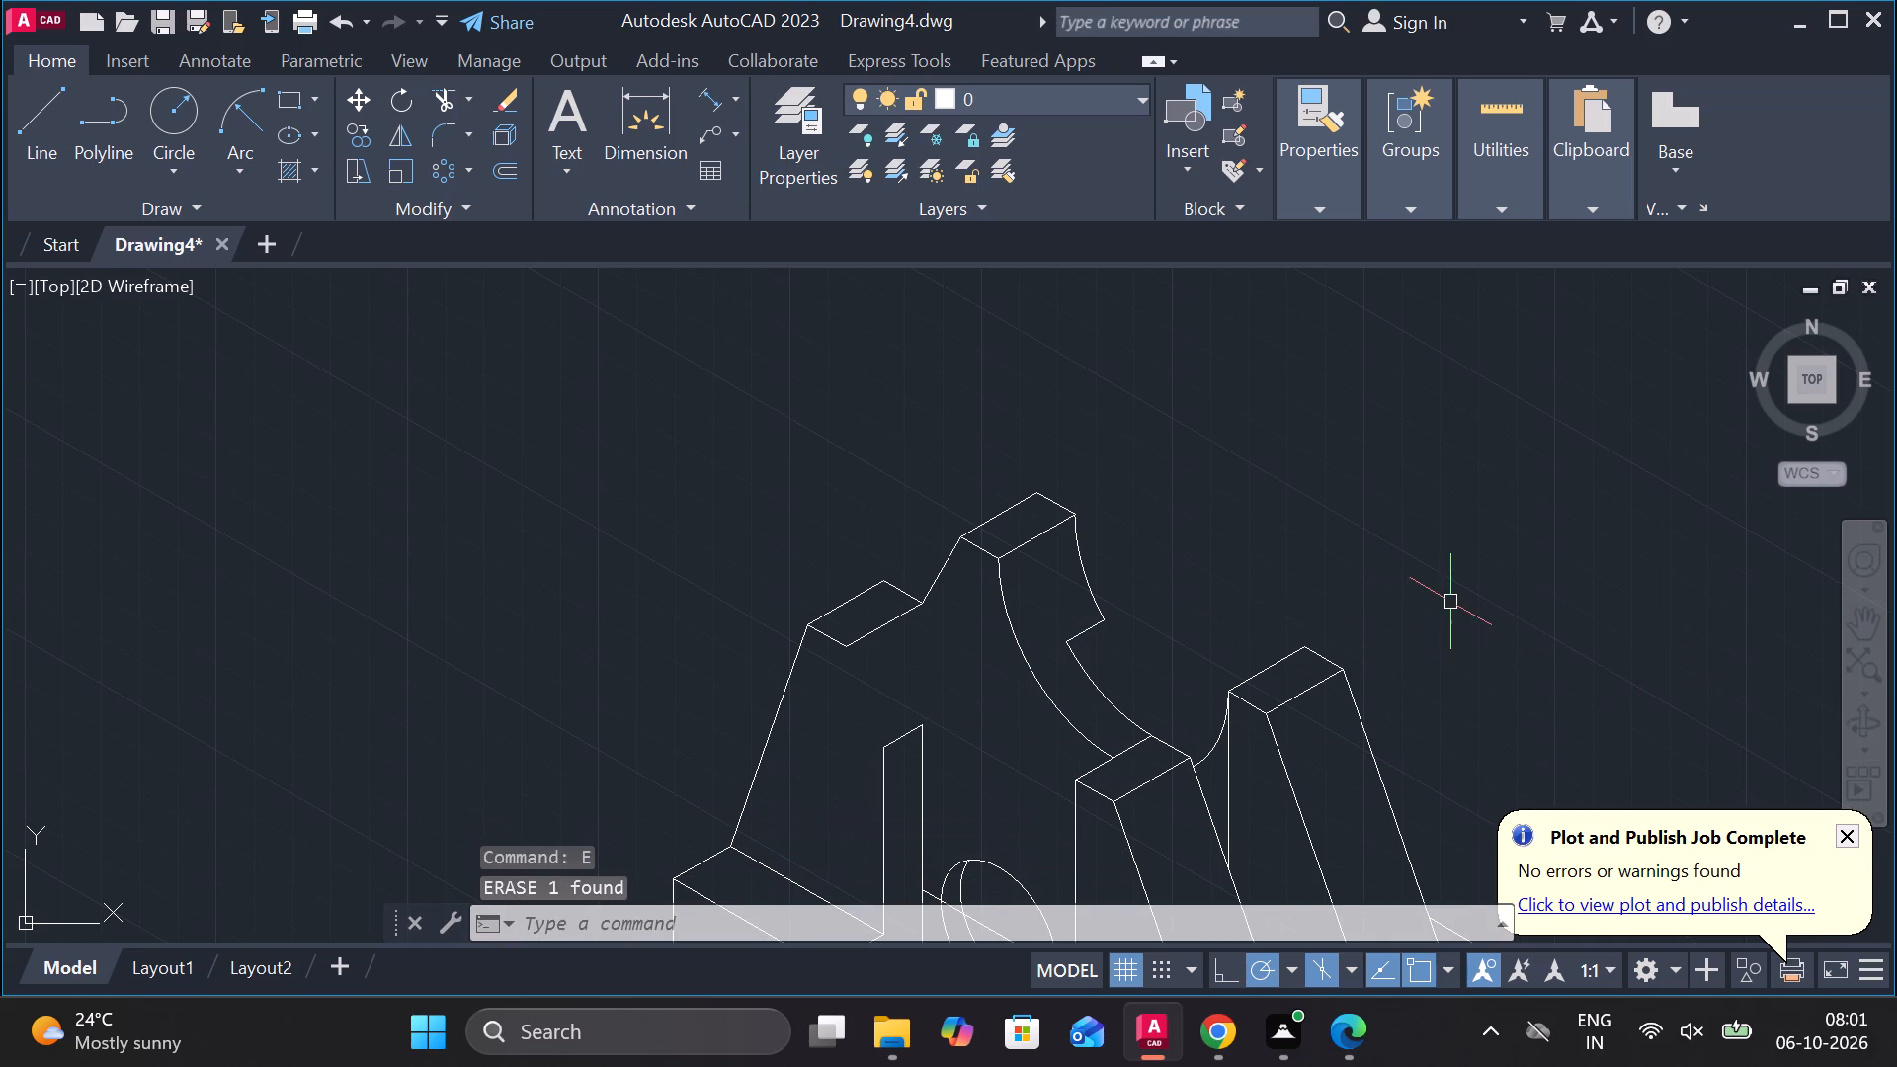
Draw a line from the rear stepped block's inner top corner to the nearest top corner of the front sloped rib.
scroll(1393, 596, down, 1)
middle_drag(1366, 586, 1465, 452)
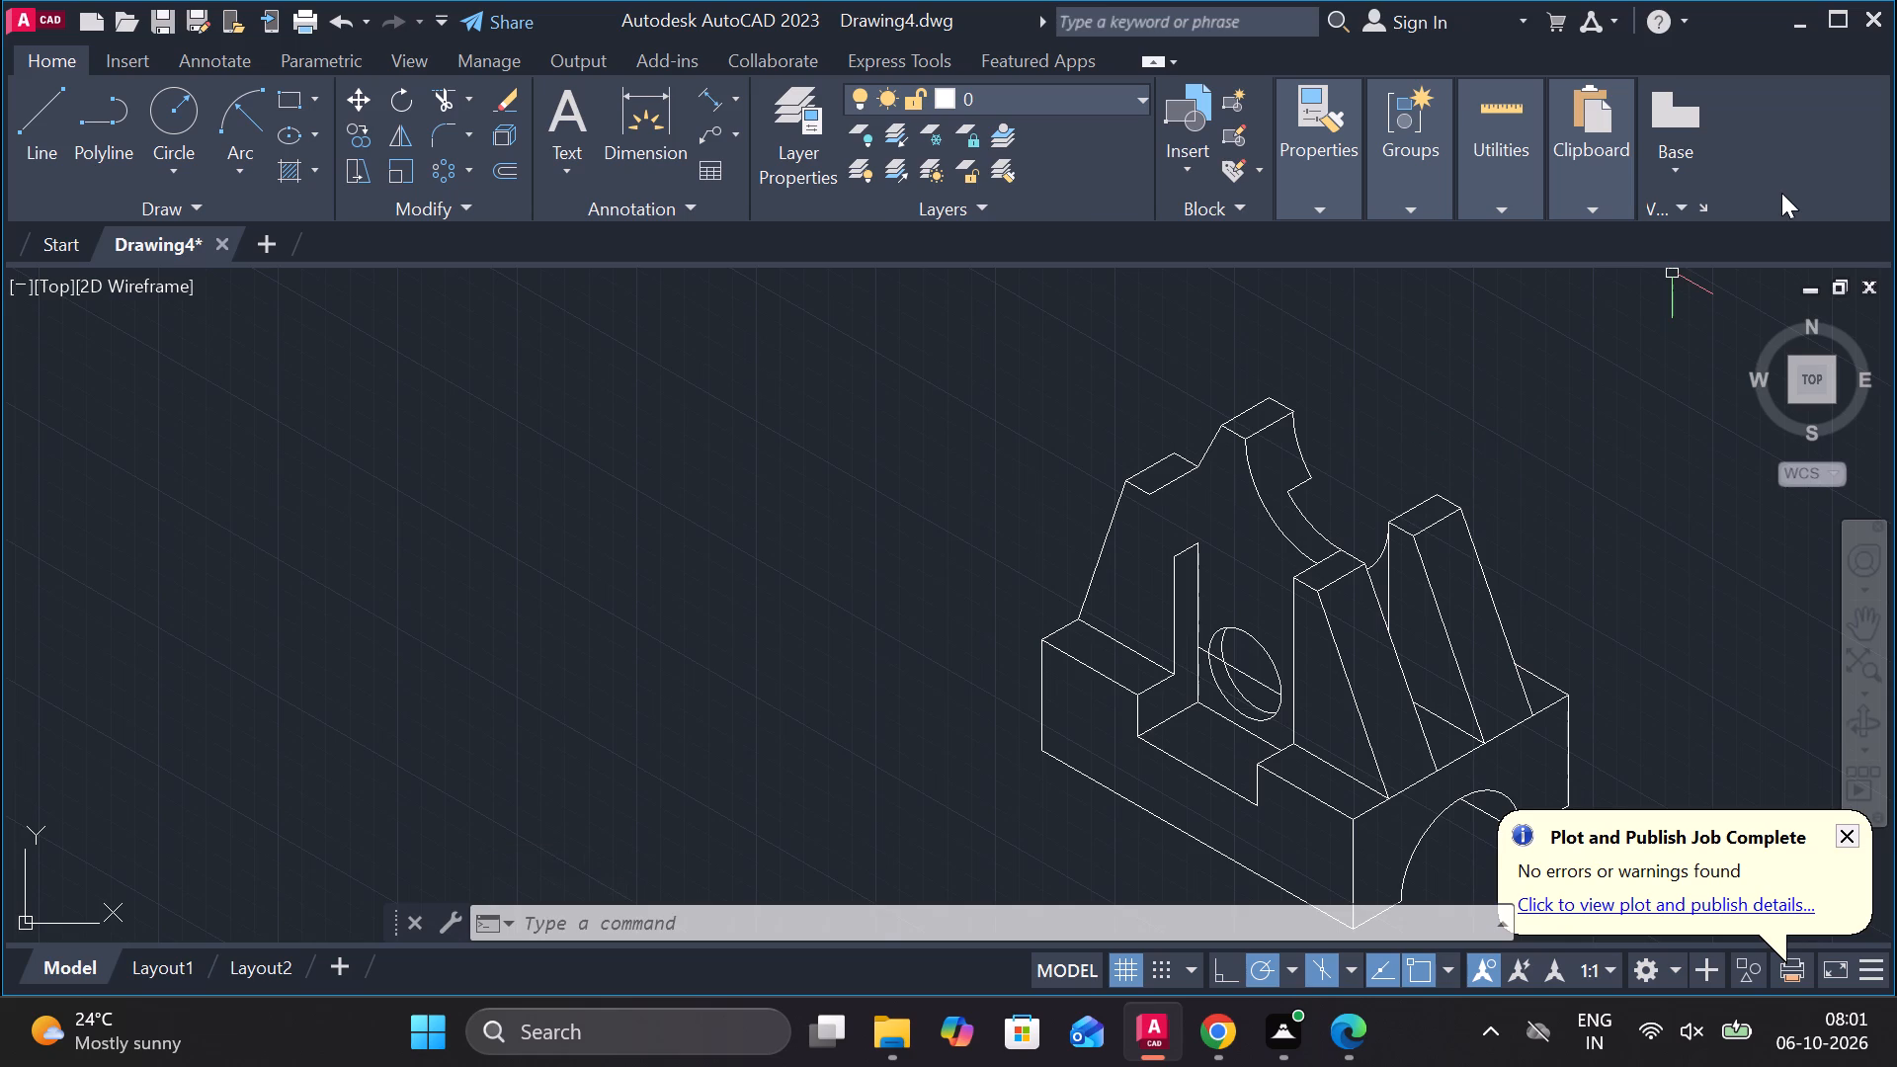
middle_drag(1608, 651, 1435, 573)
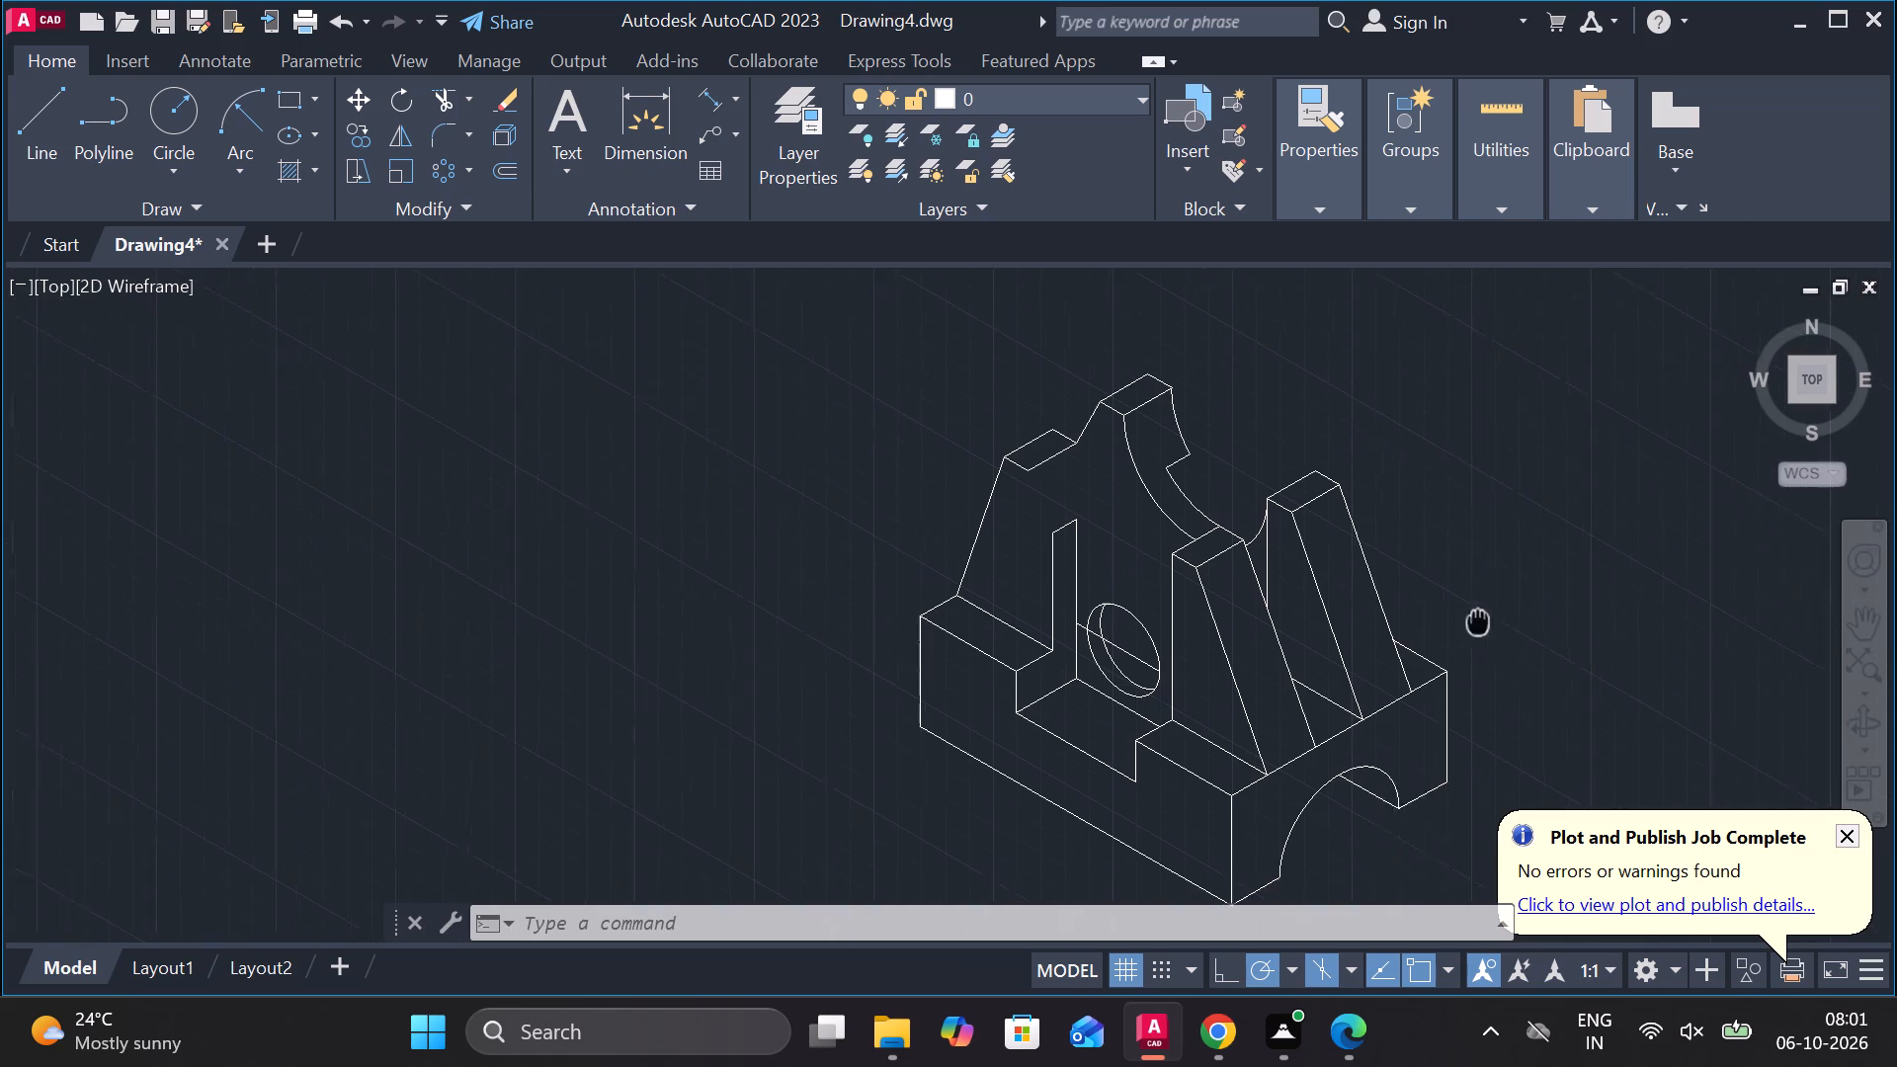
middle_drag(1435, 573, 1399, 533)
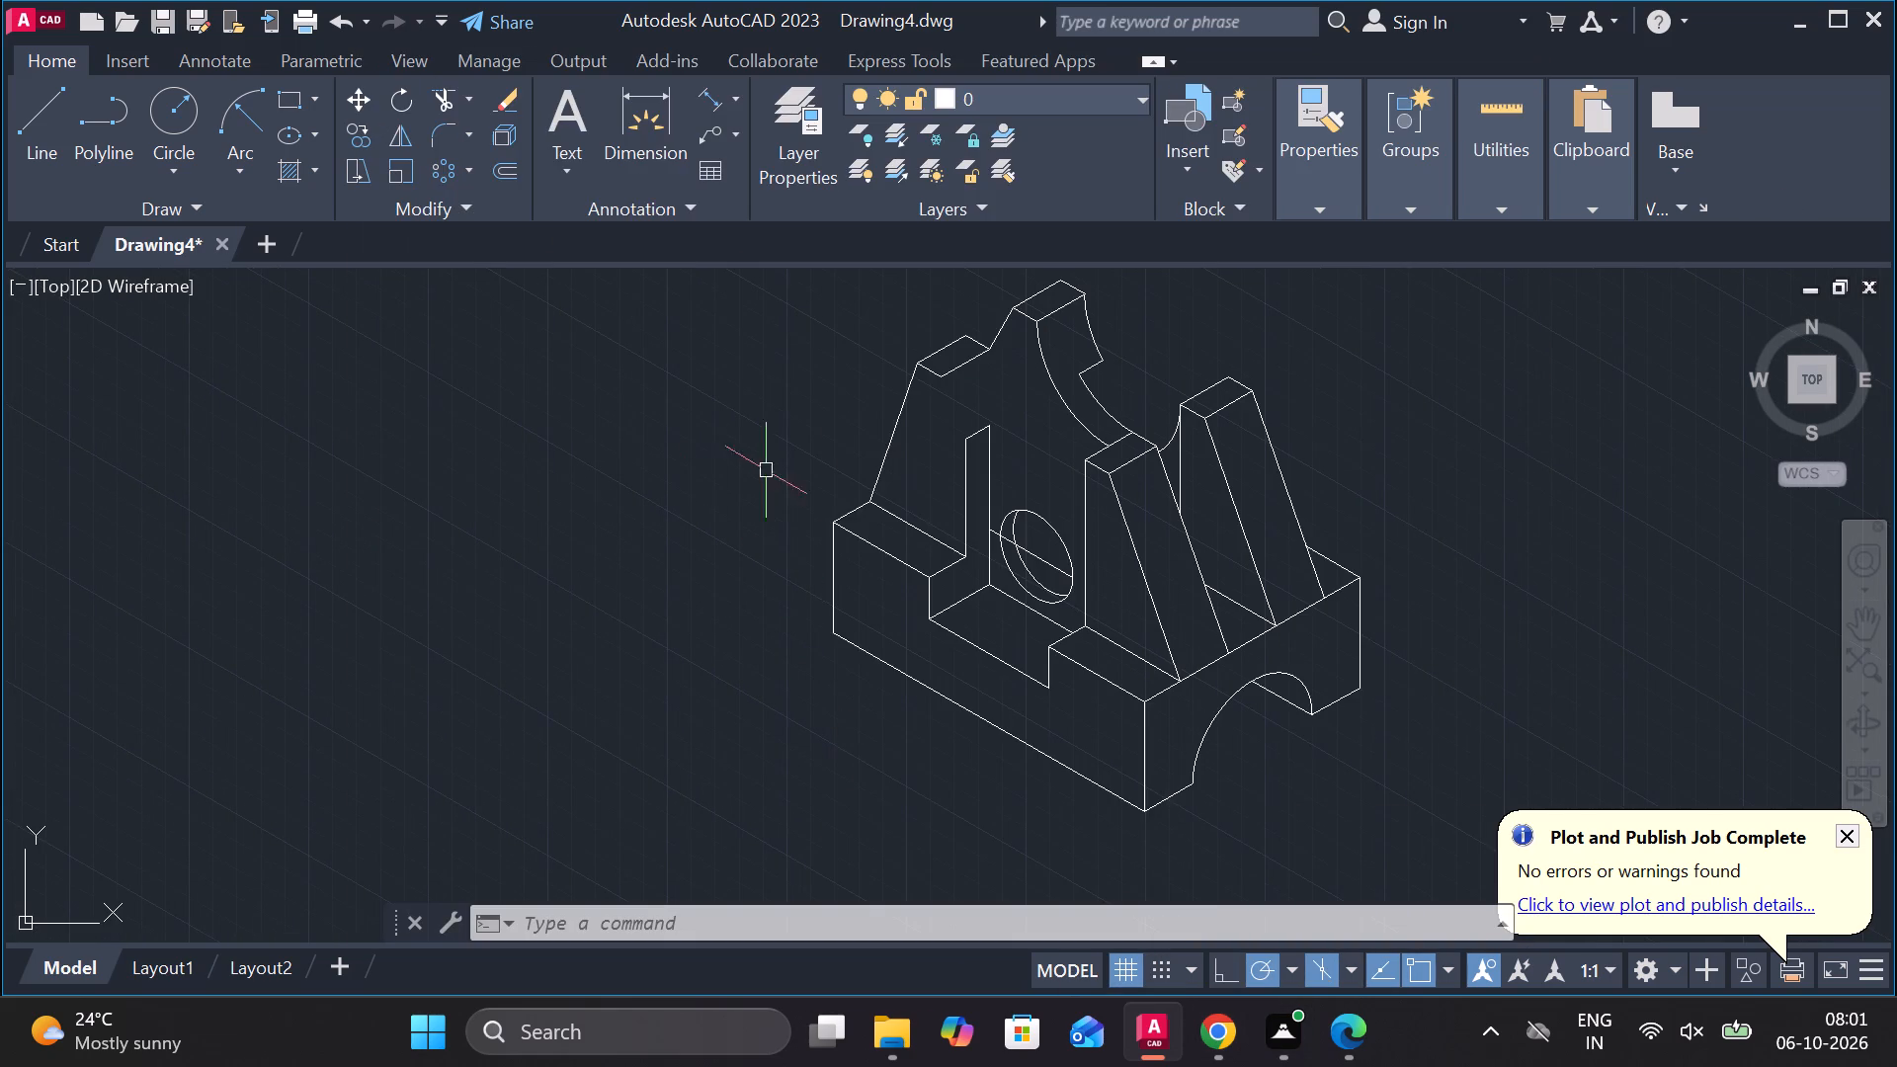
scroll(898, 465, up, 1)
middle_drag(898, 465, 806, 579)
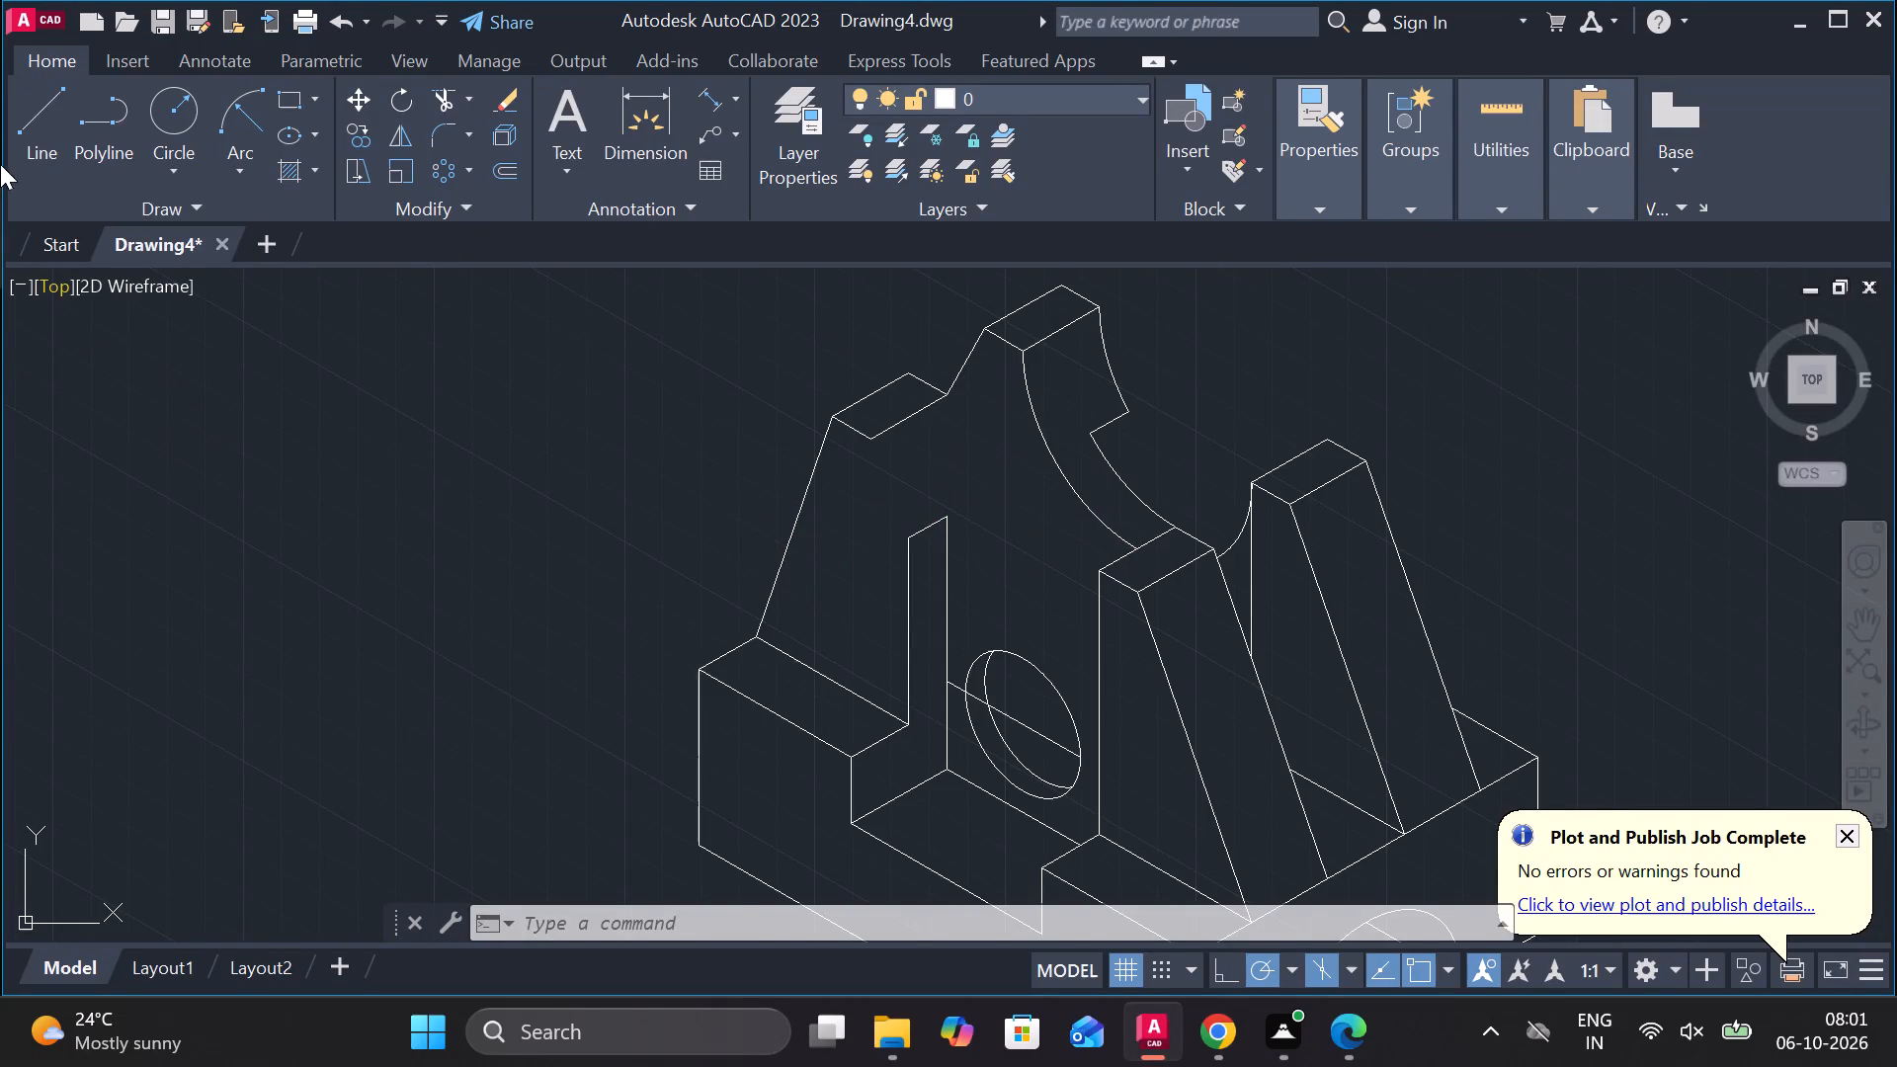
click(43, 127)
click(867, 447)
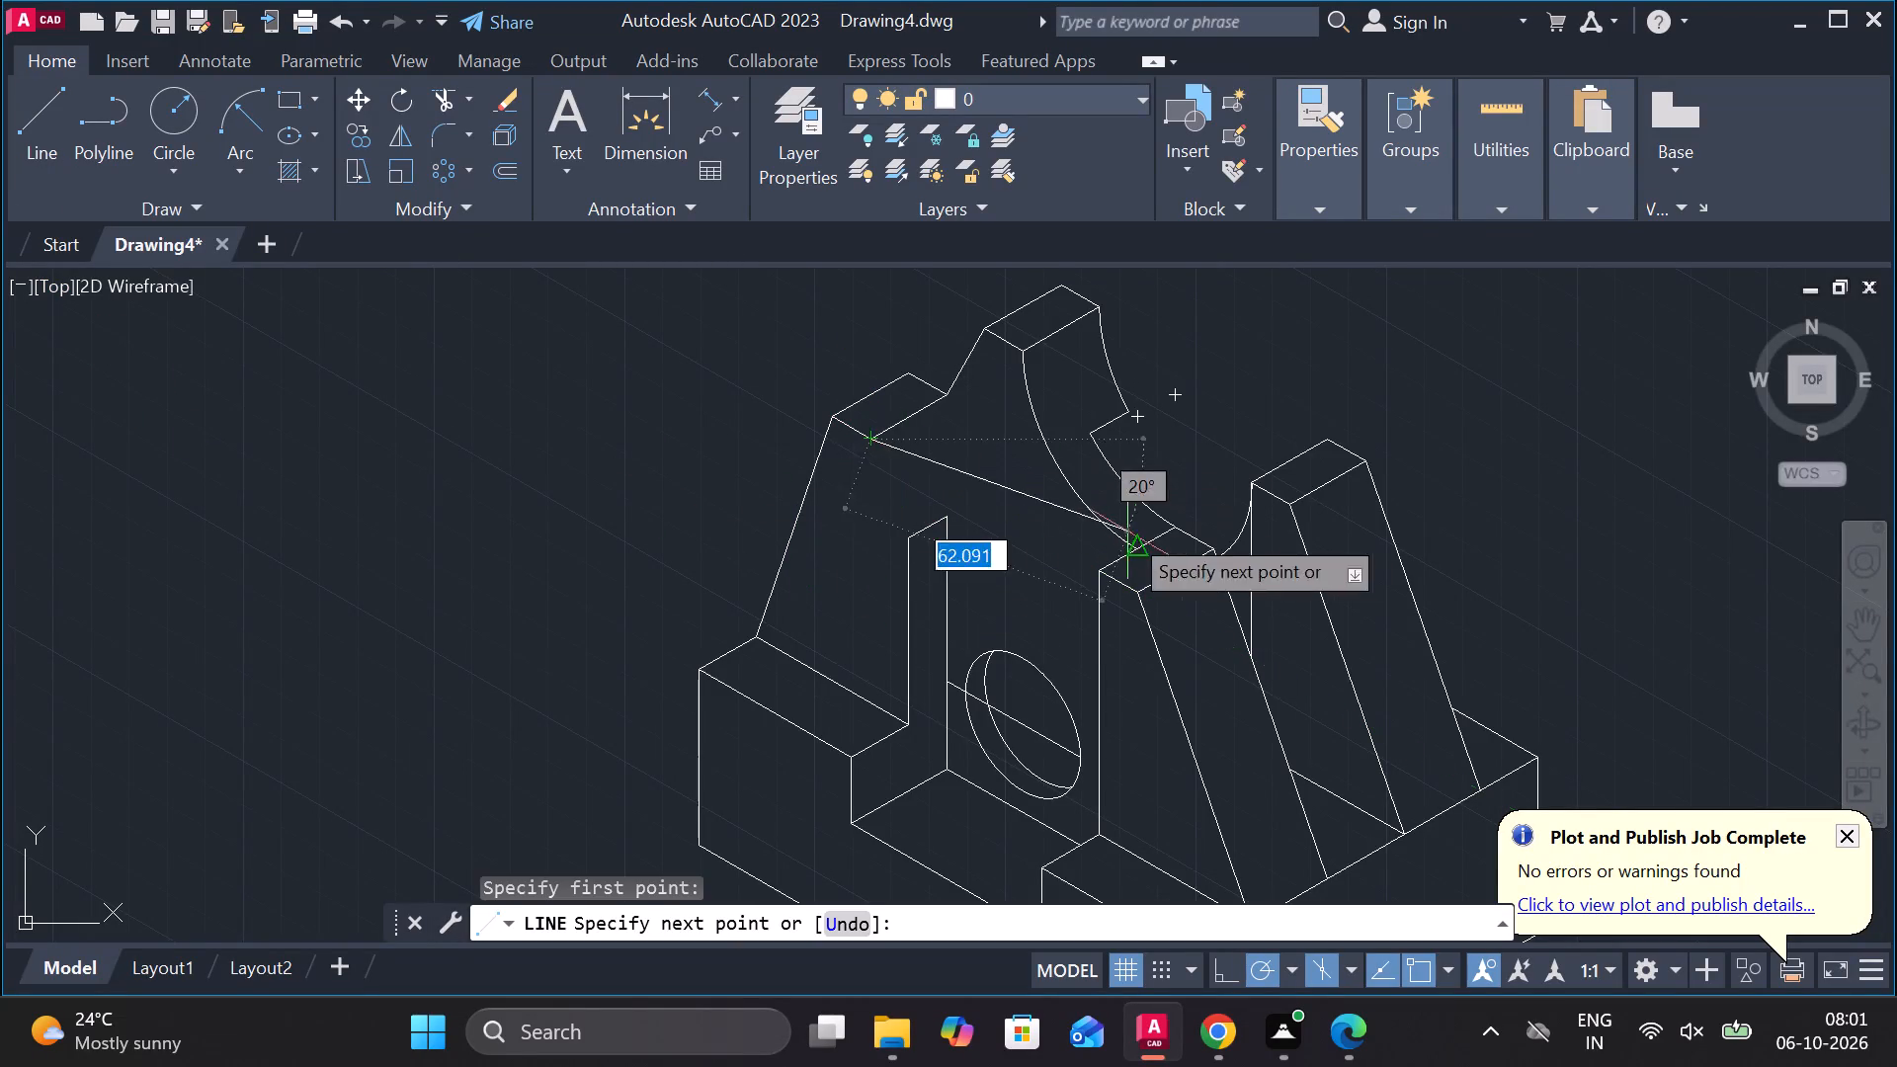
click(1084, 571)
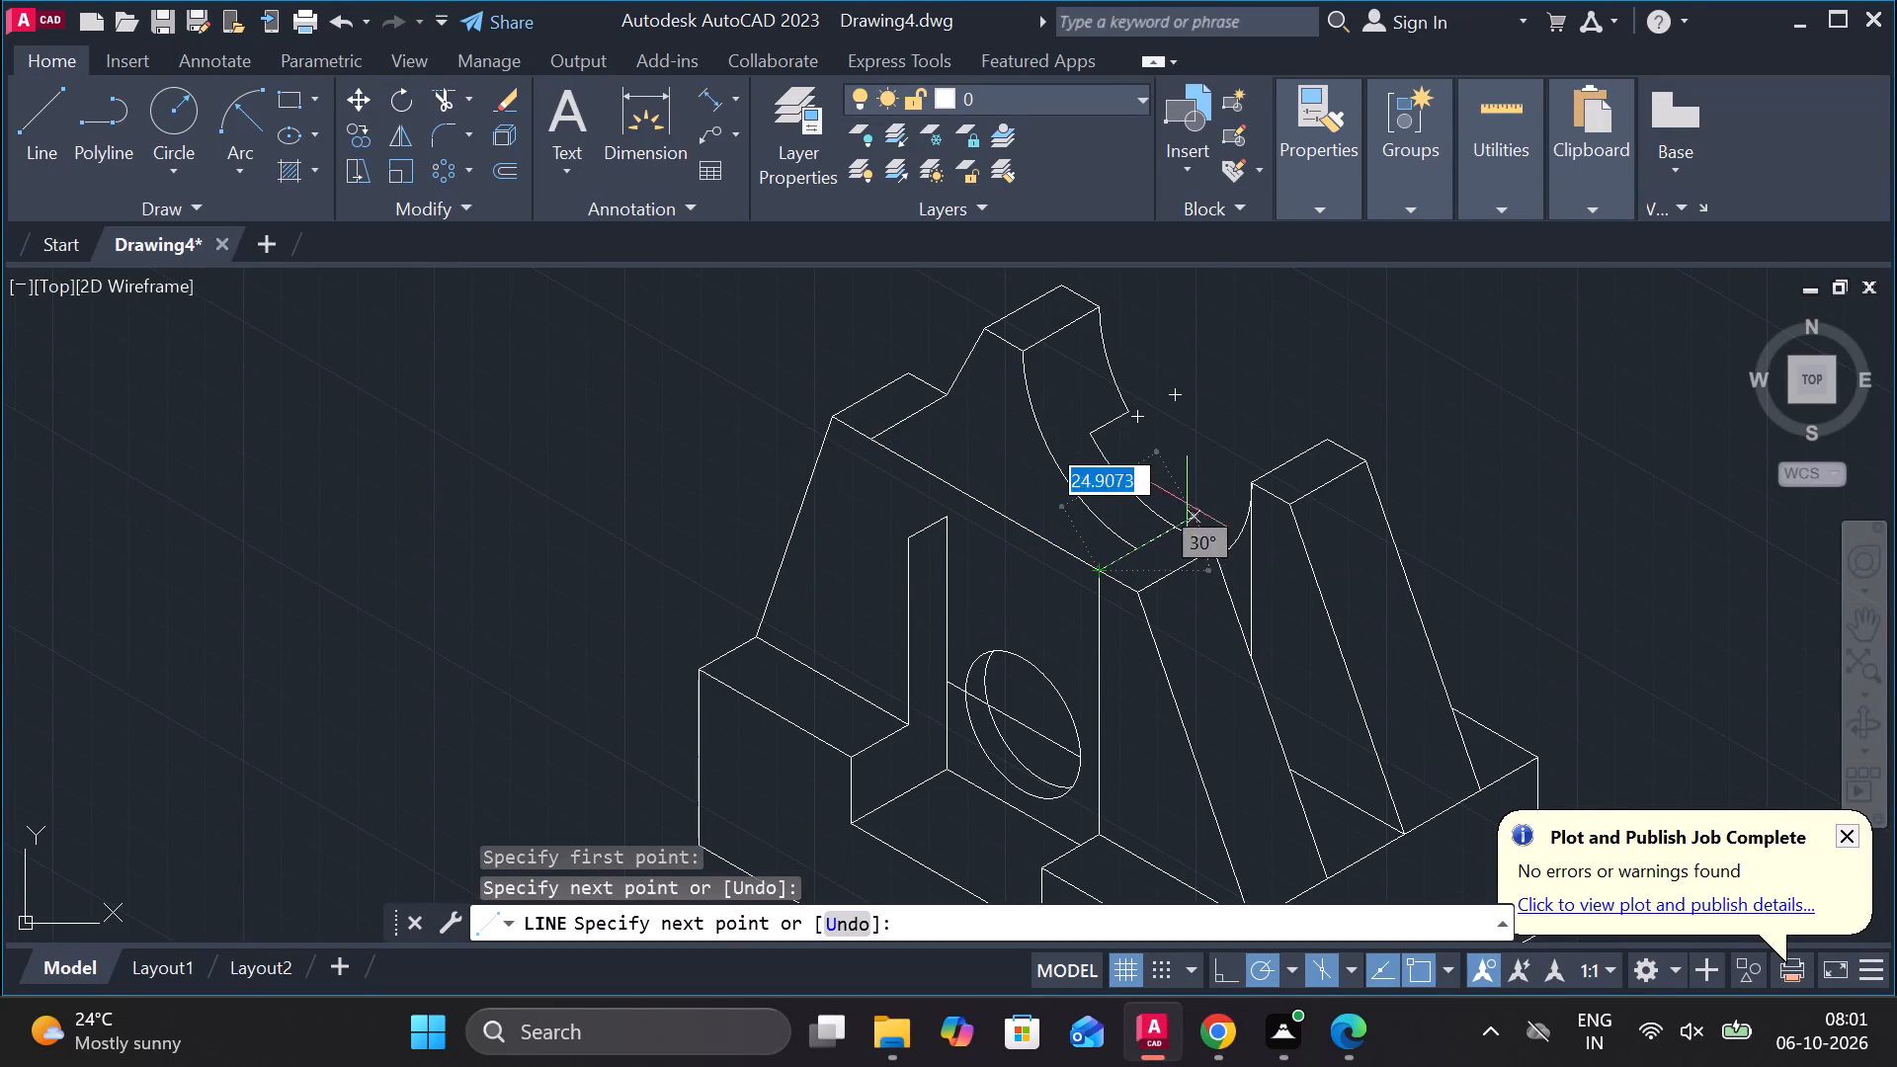
key(Escape)
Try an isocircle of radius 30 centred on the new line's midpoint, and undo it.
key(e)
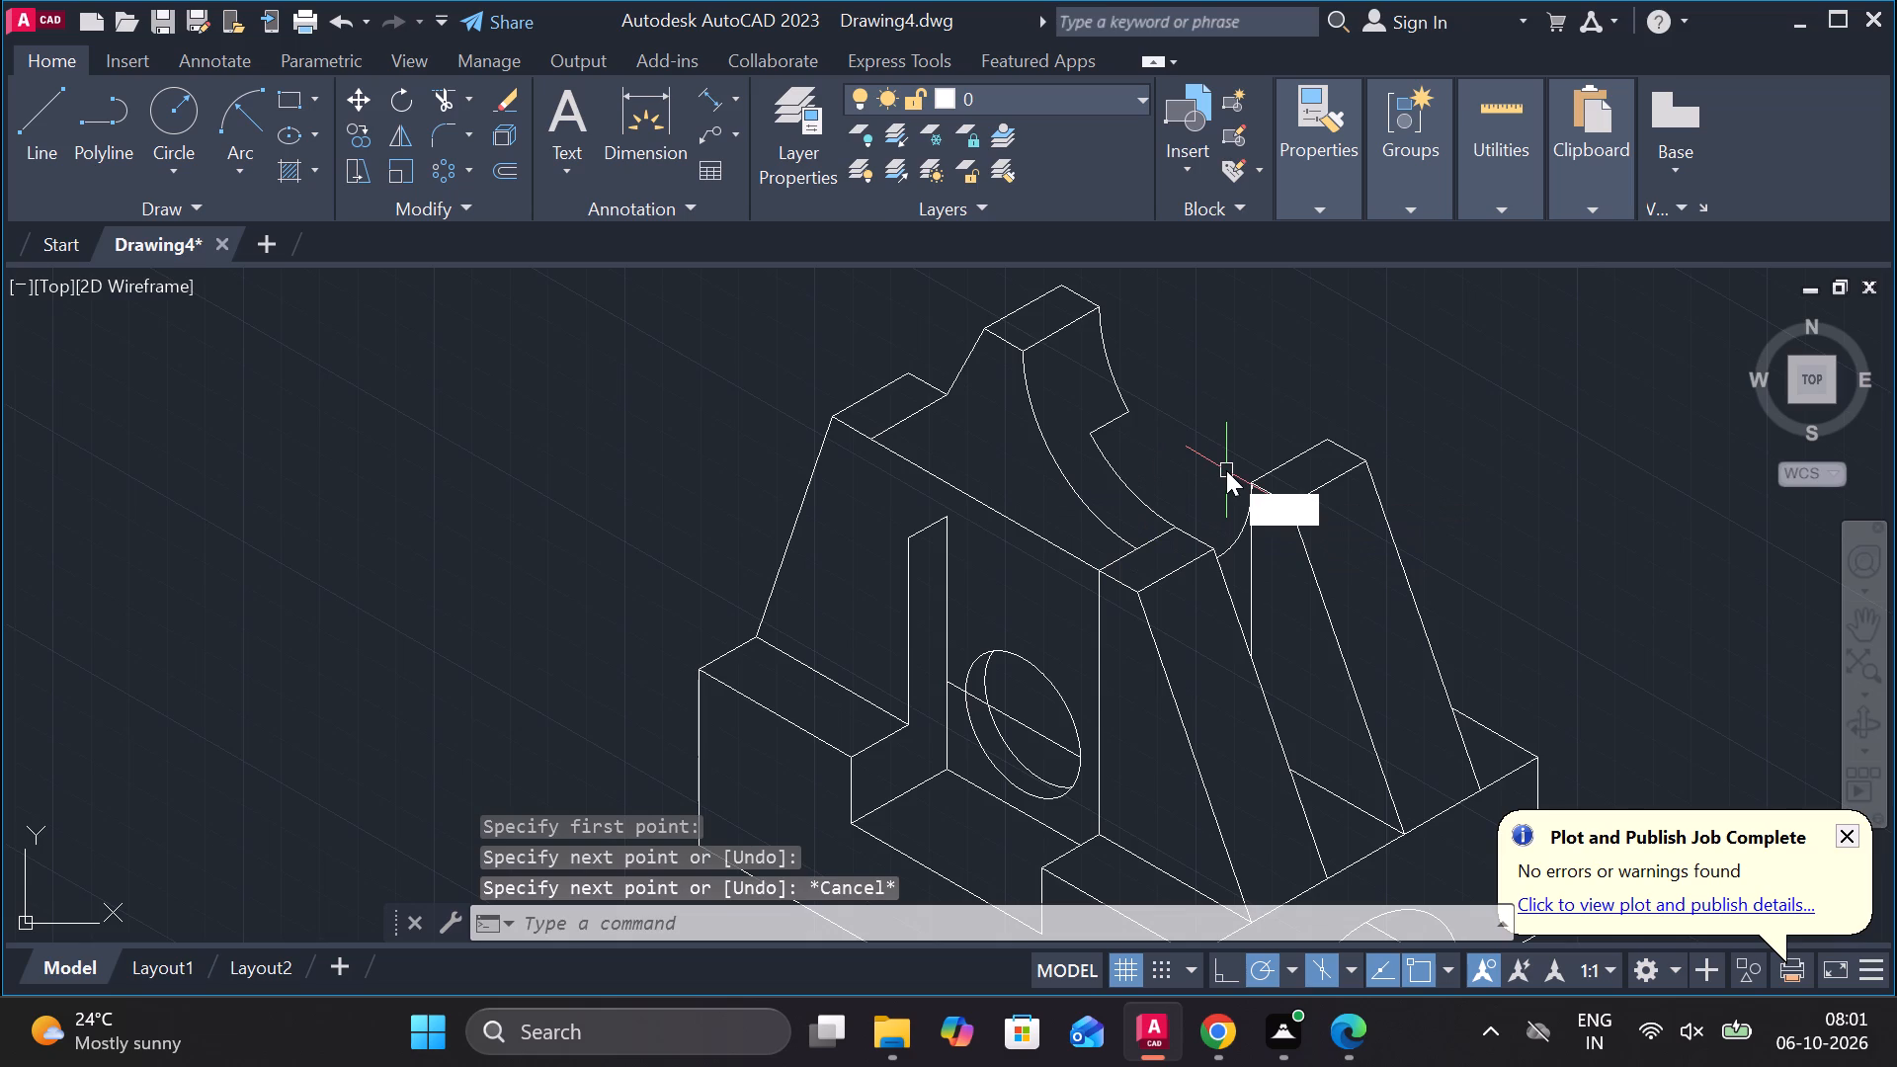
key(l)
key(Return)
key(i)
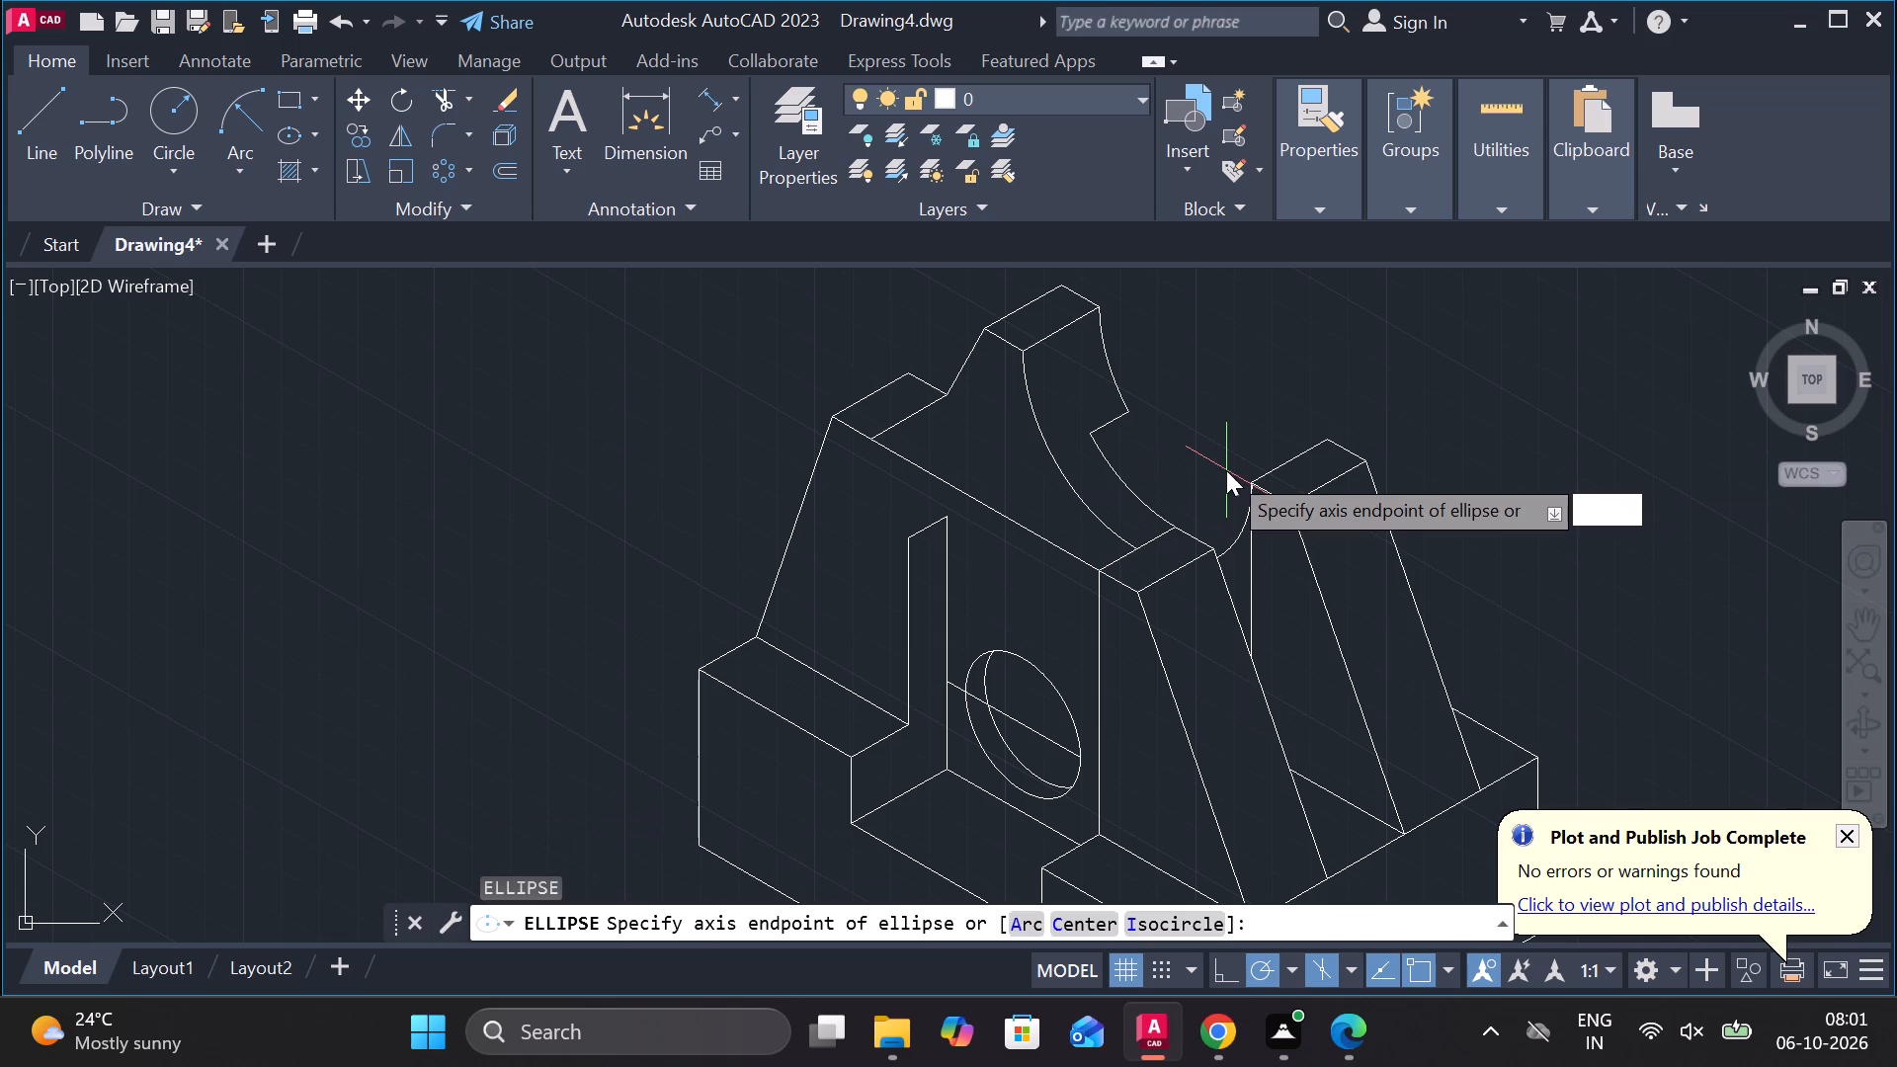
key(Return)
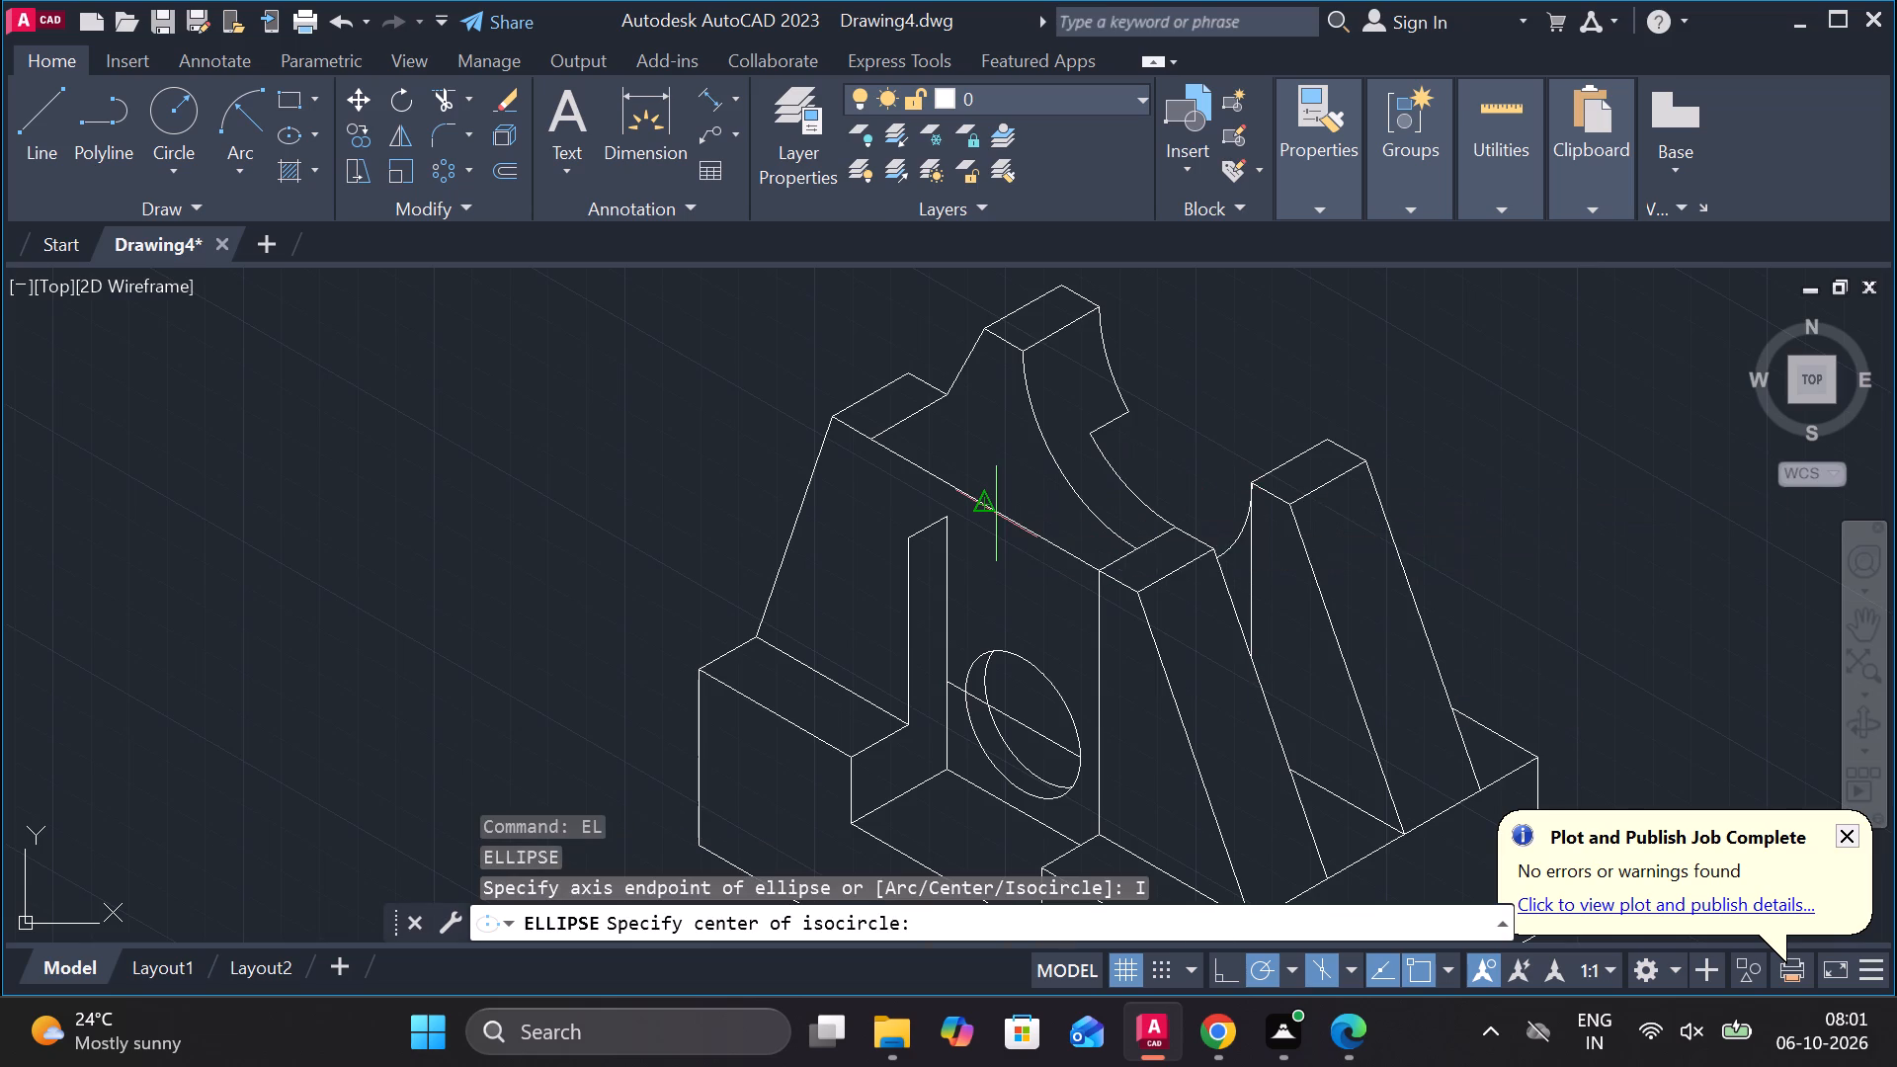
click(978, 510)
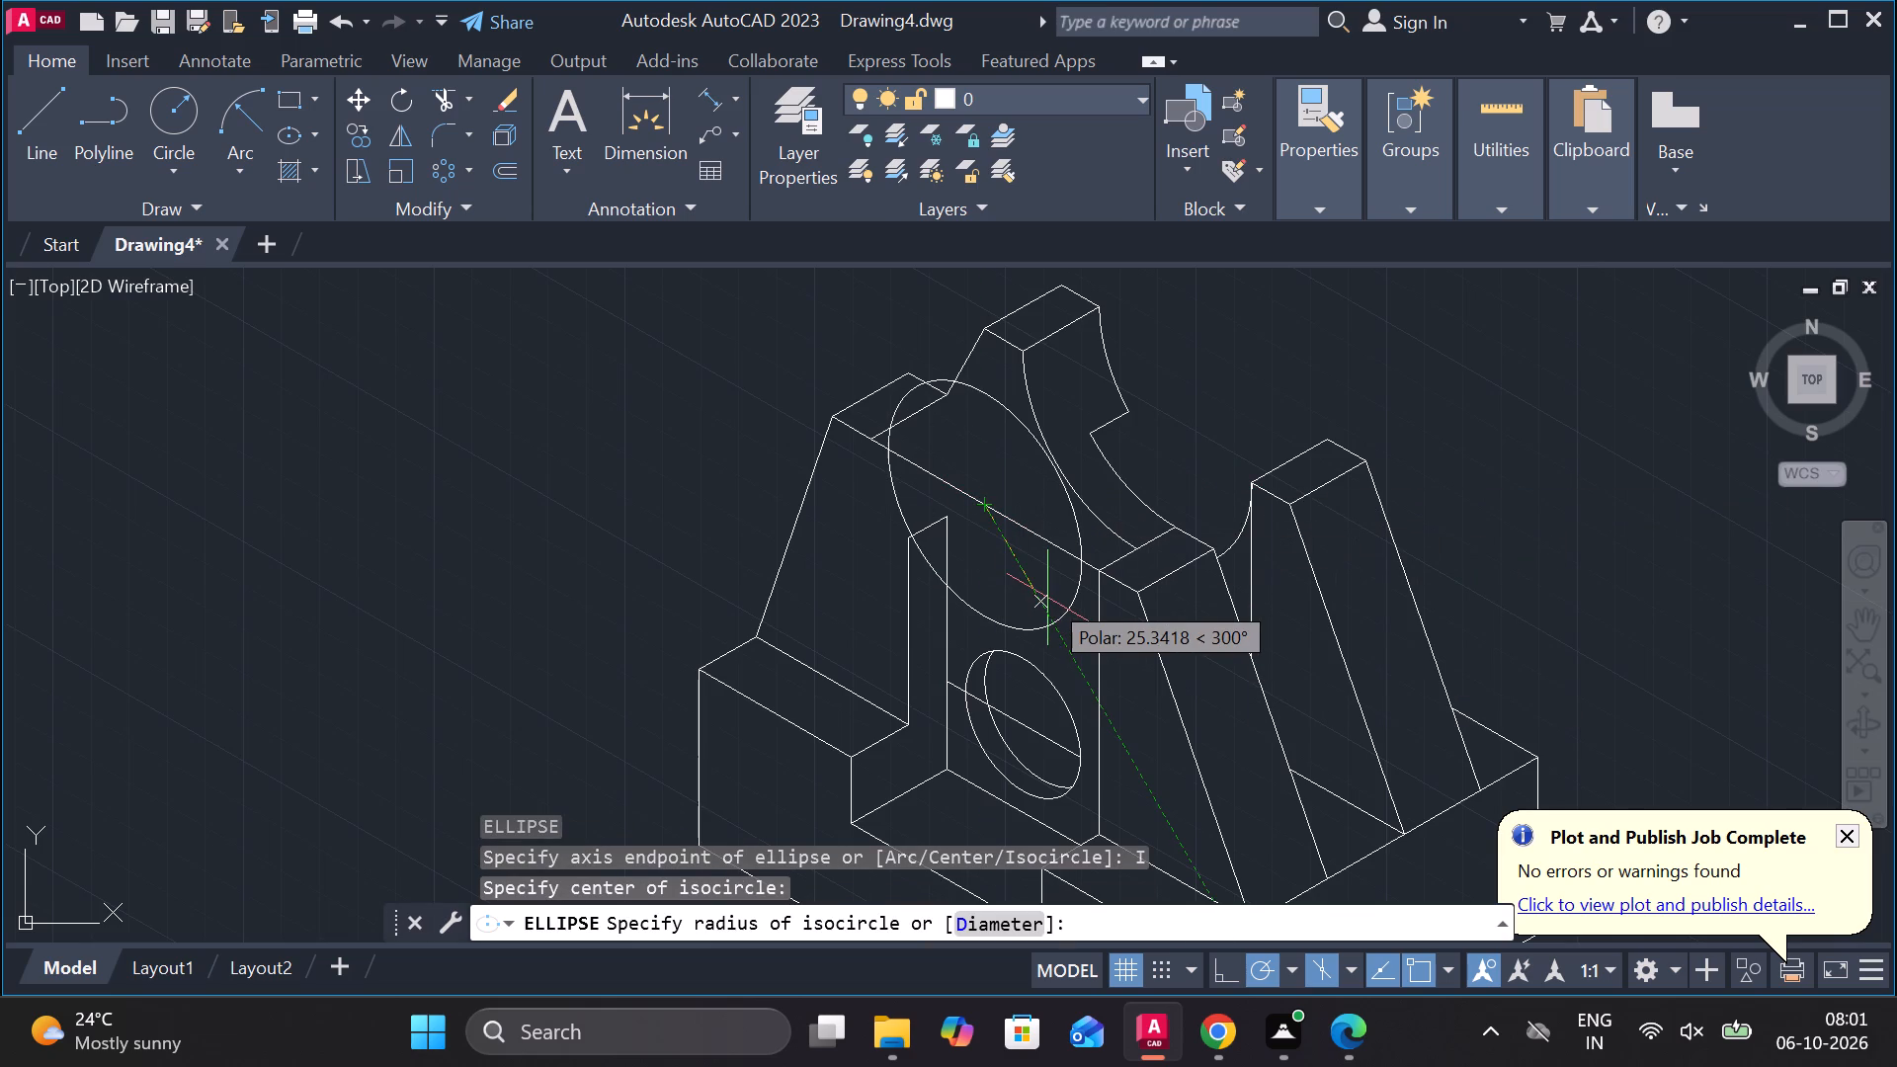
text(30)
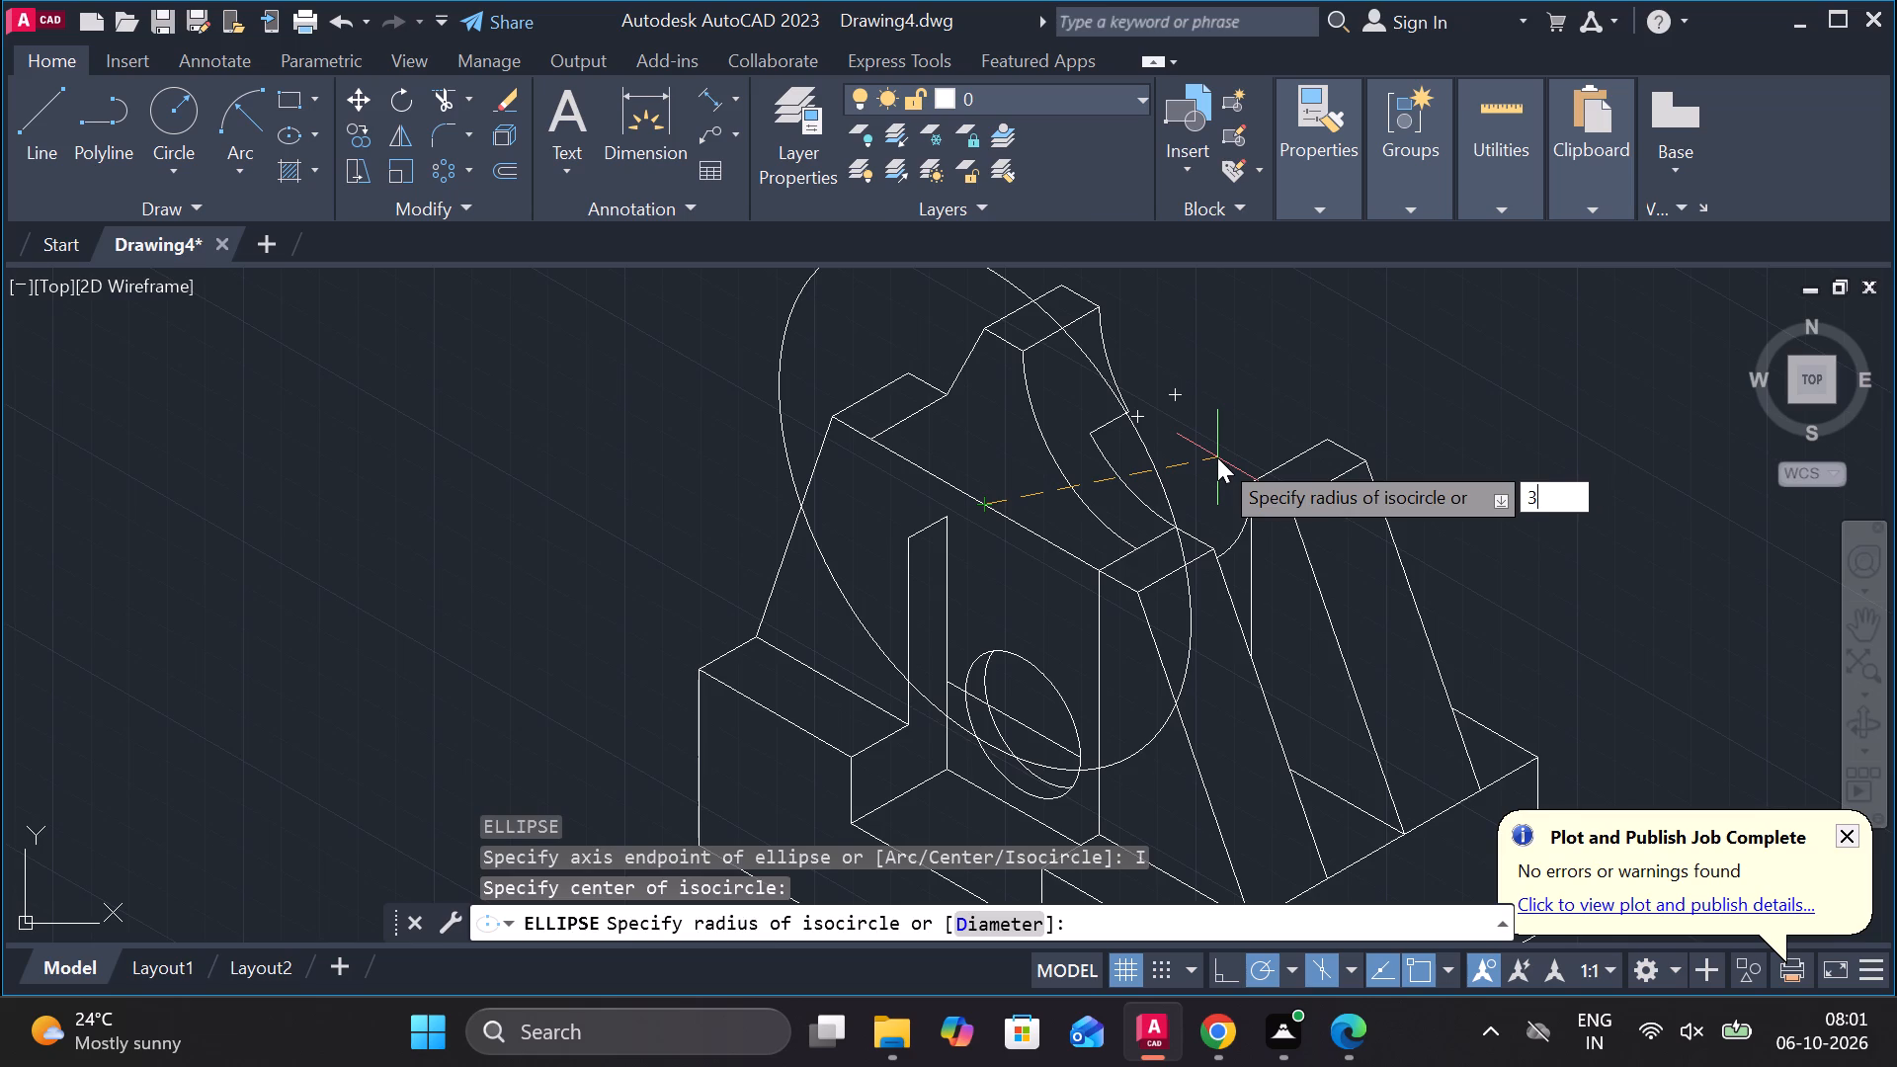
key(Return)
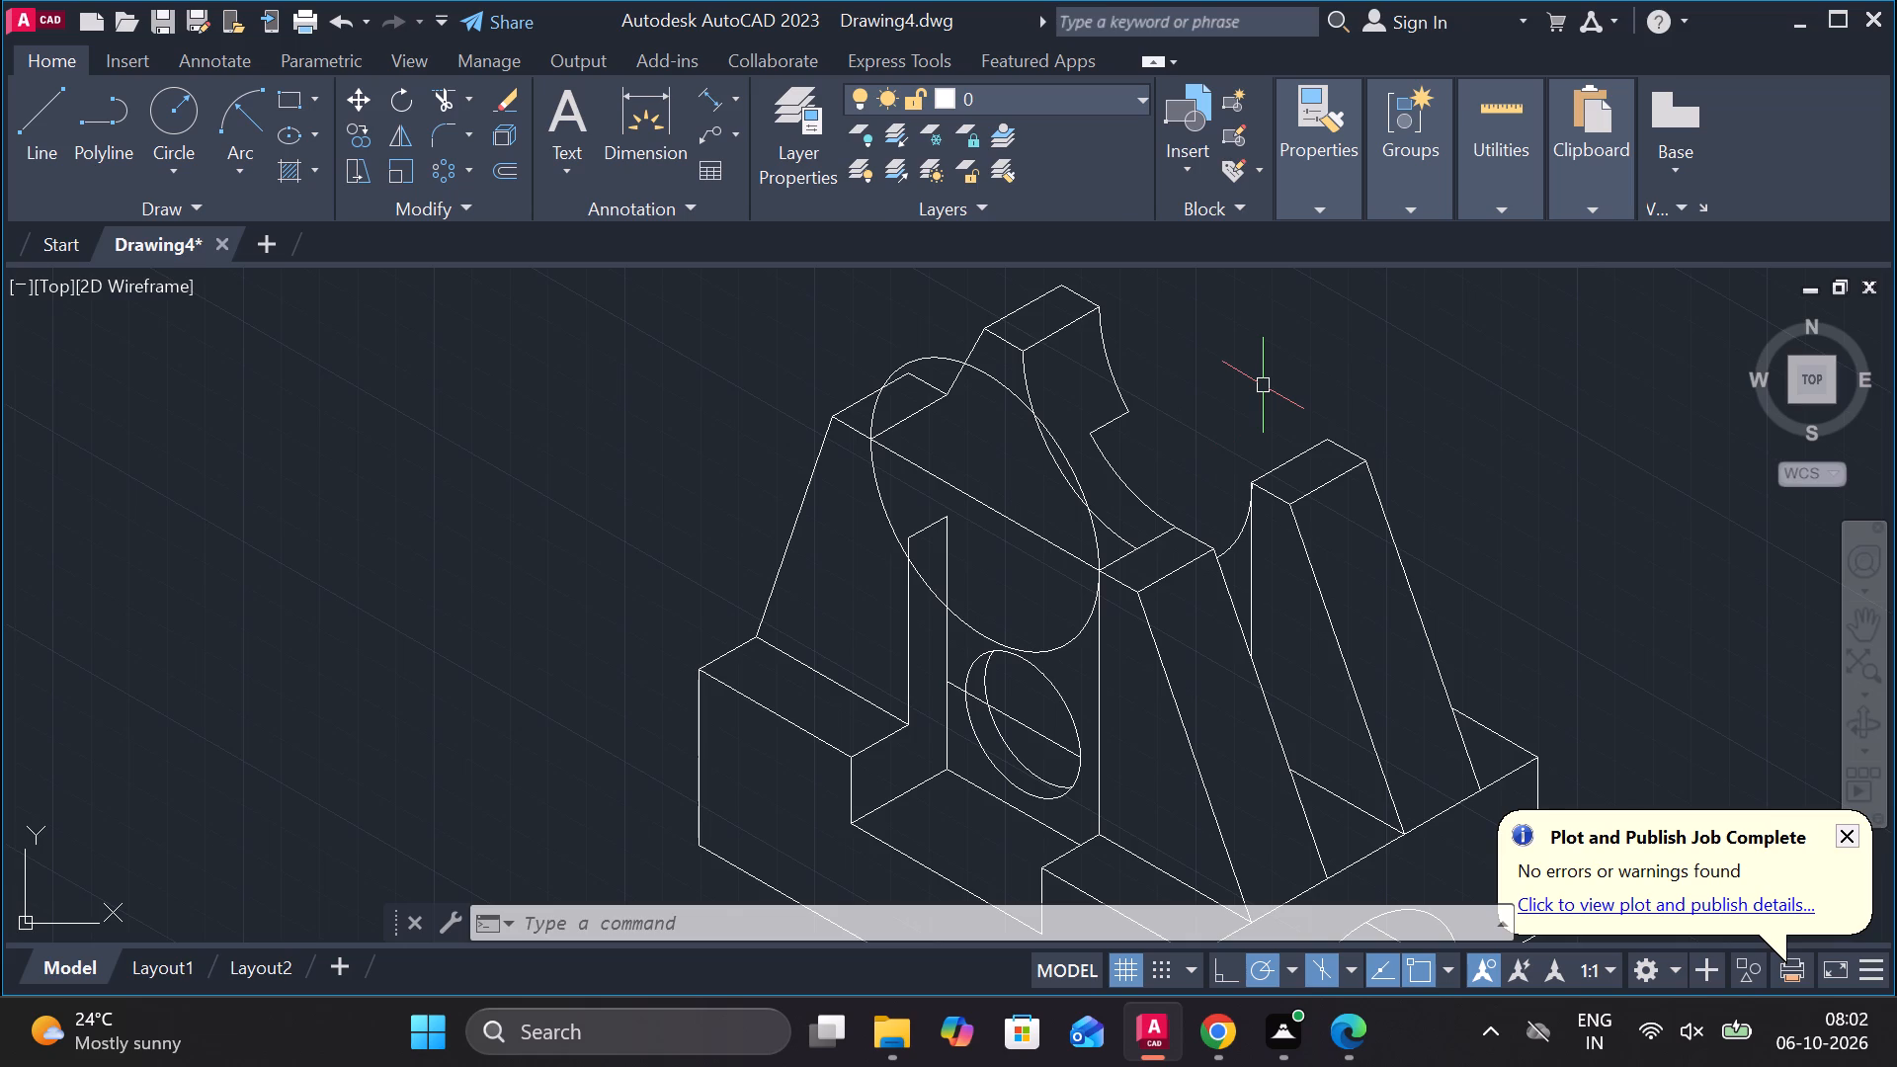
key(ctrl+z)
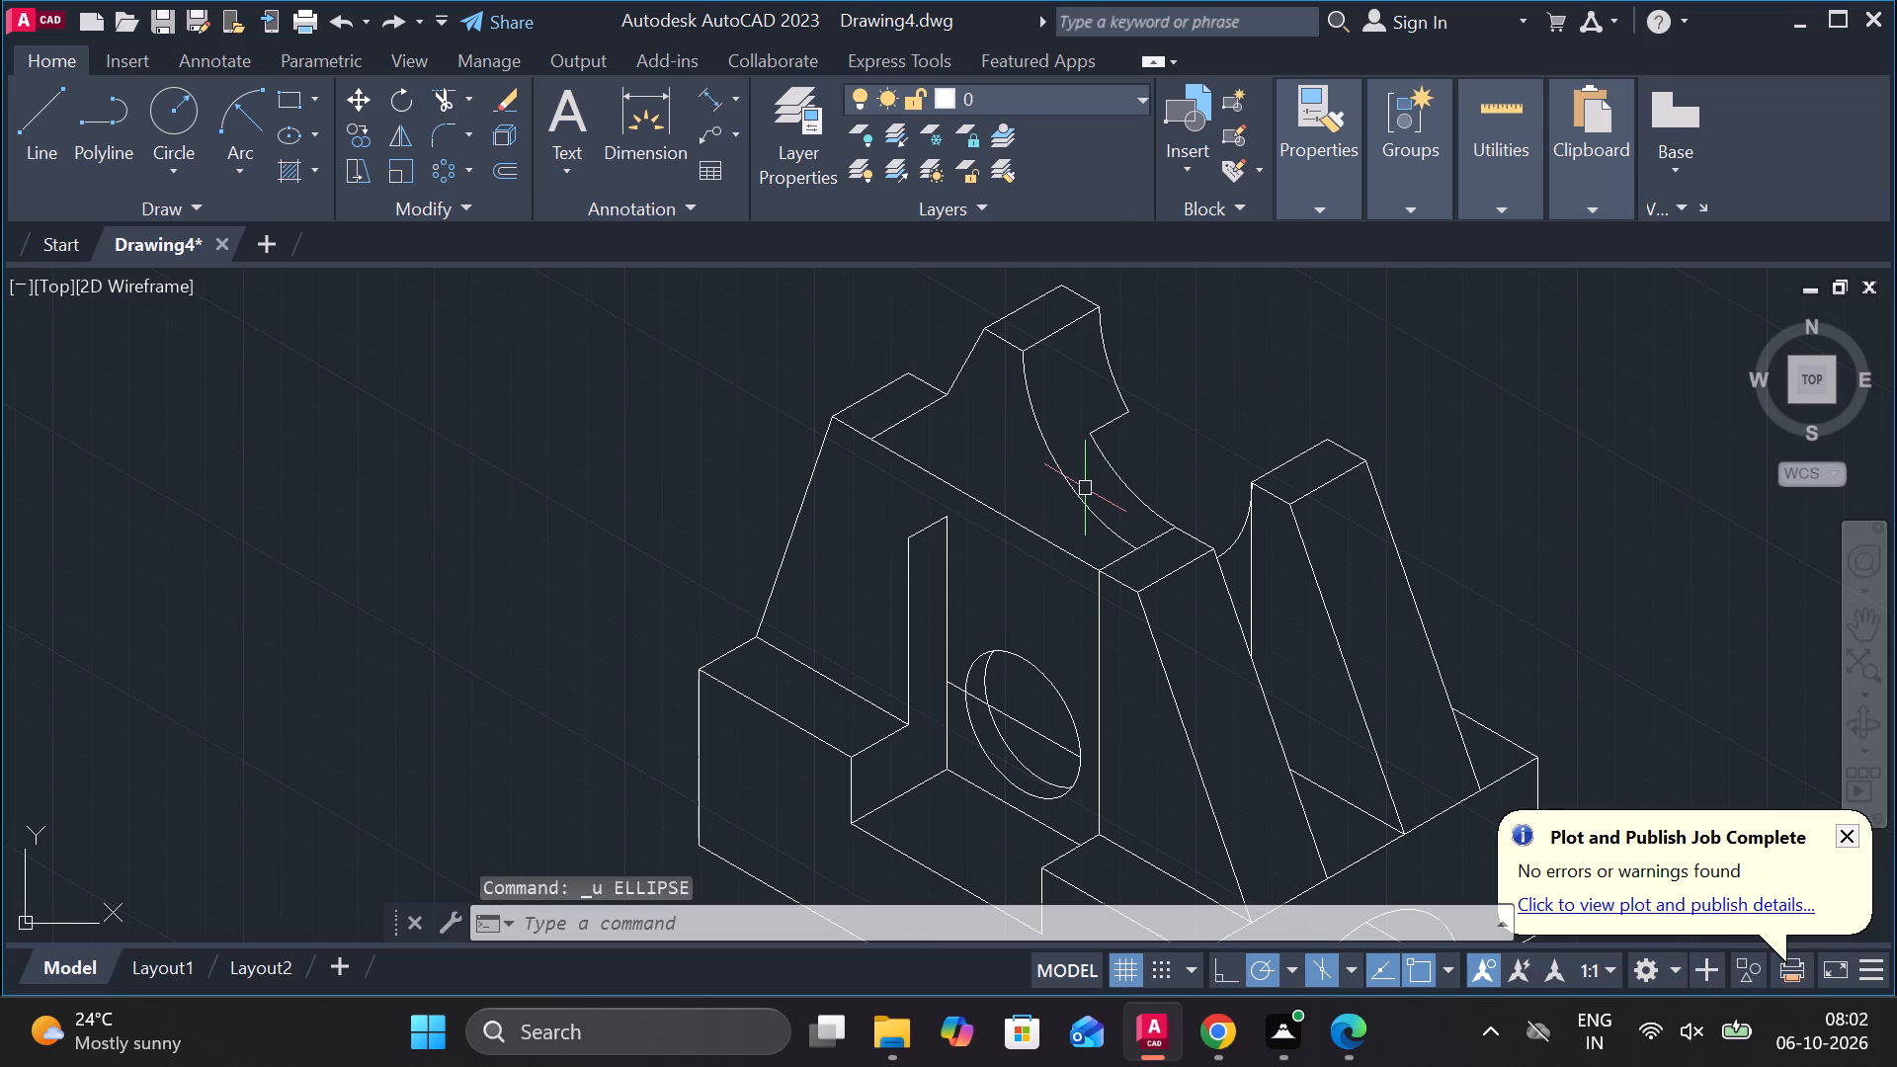
Copy the large cutout's front arc 20 units at 210° so it starts at the stepped block's top corner.
click(1085, 491)
text(CO)
key(Return)
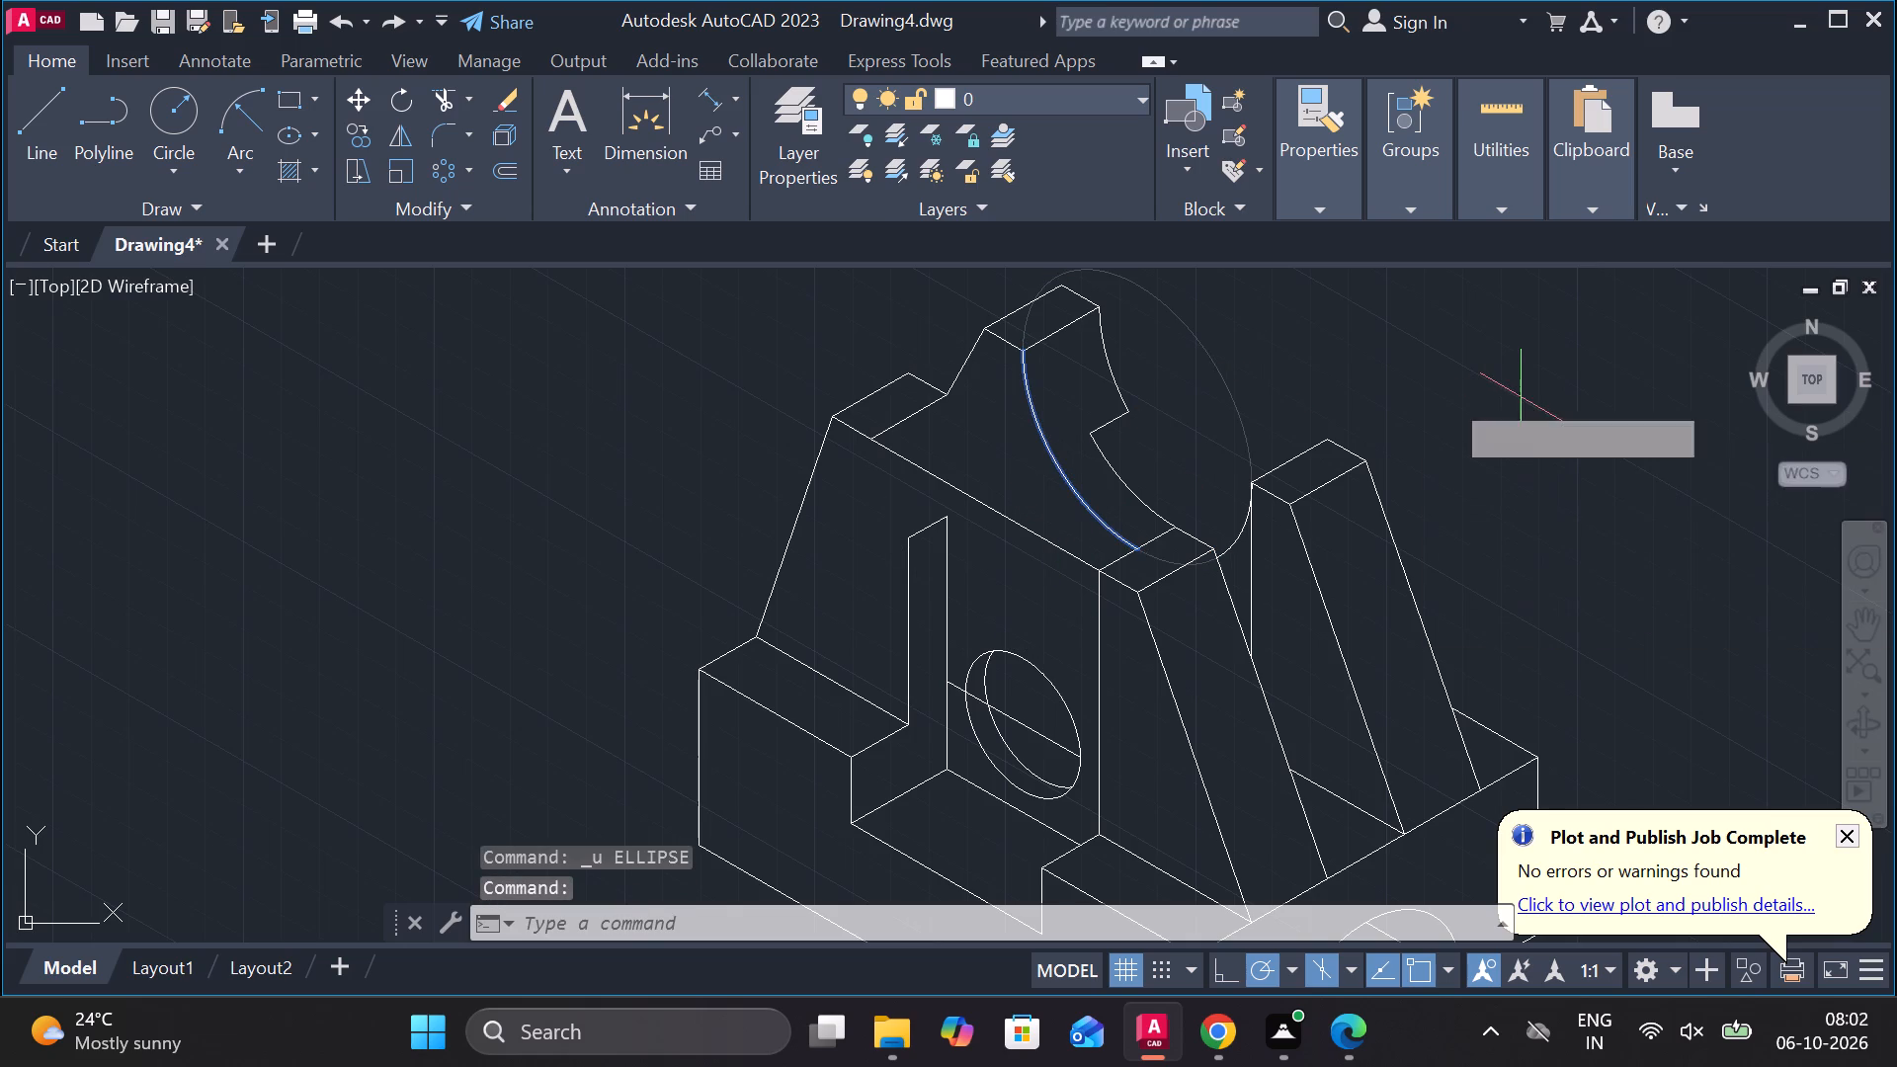
click(1140, 414)
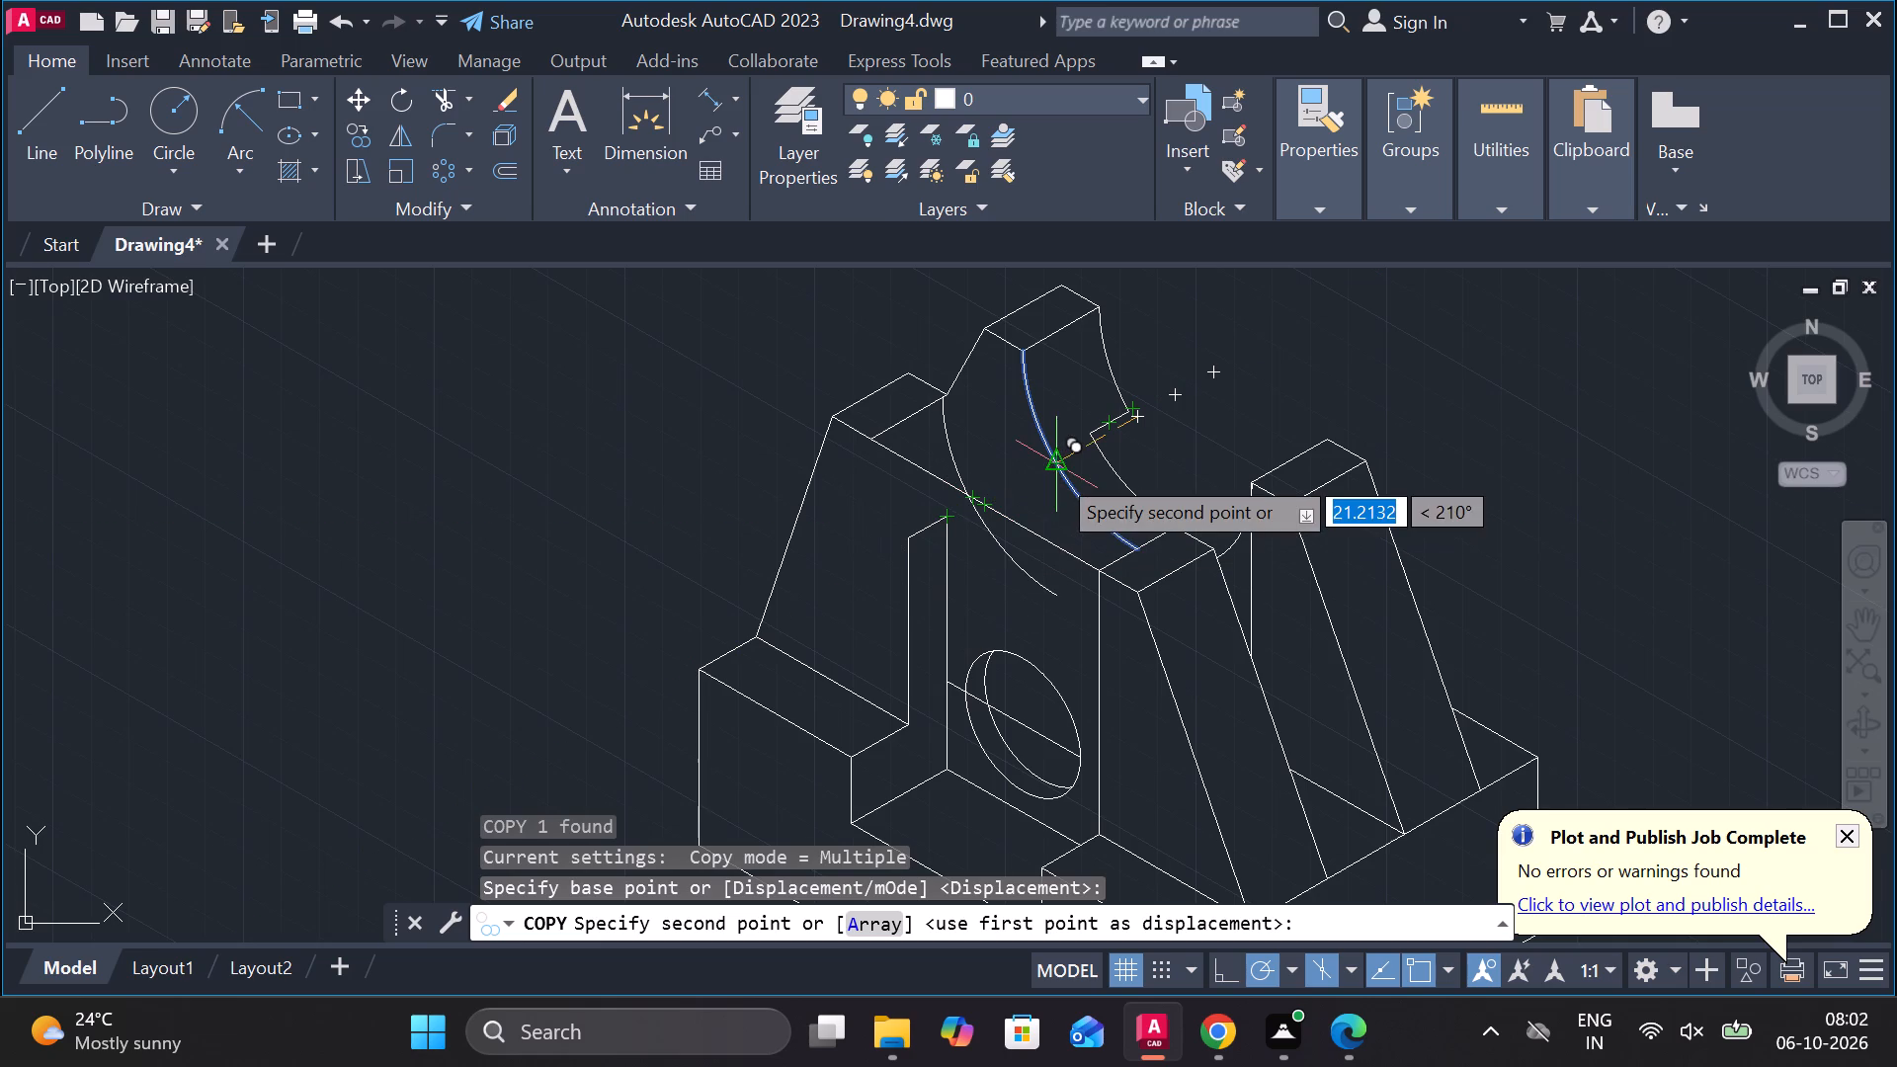
scroll(1074, 459, up, 1)
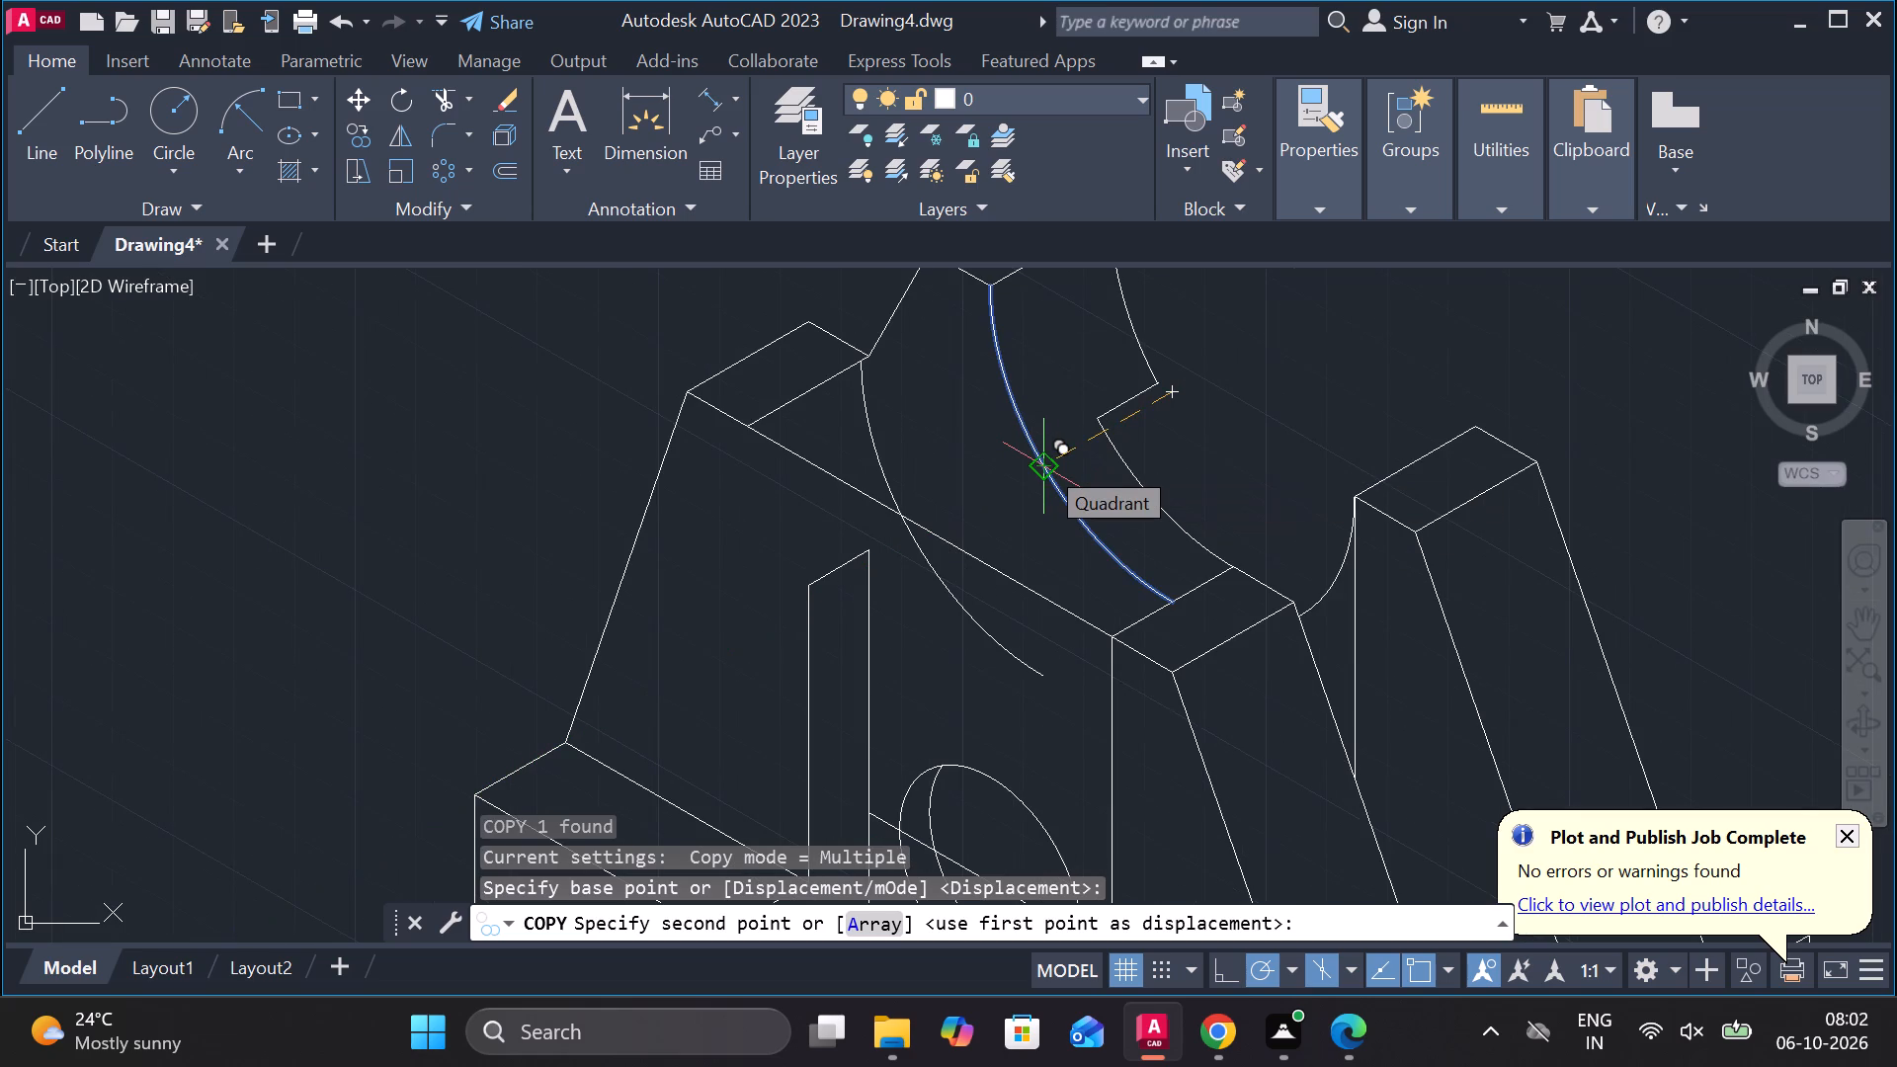
key(2)
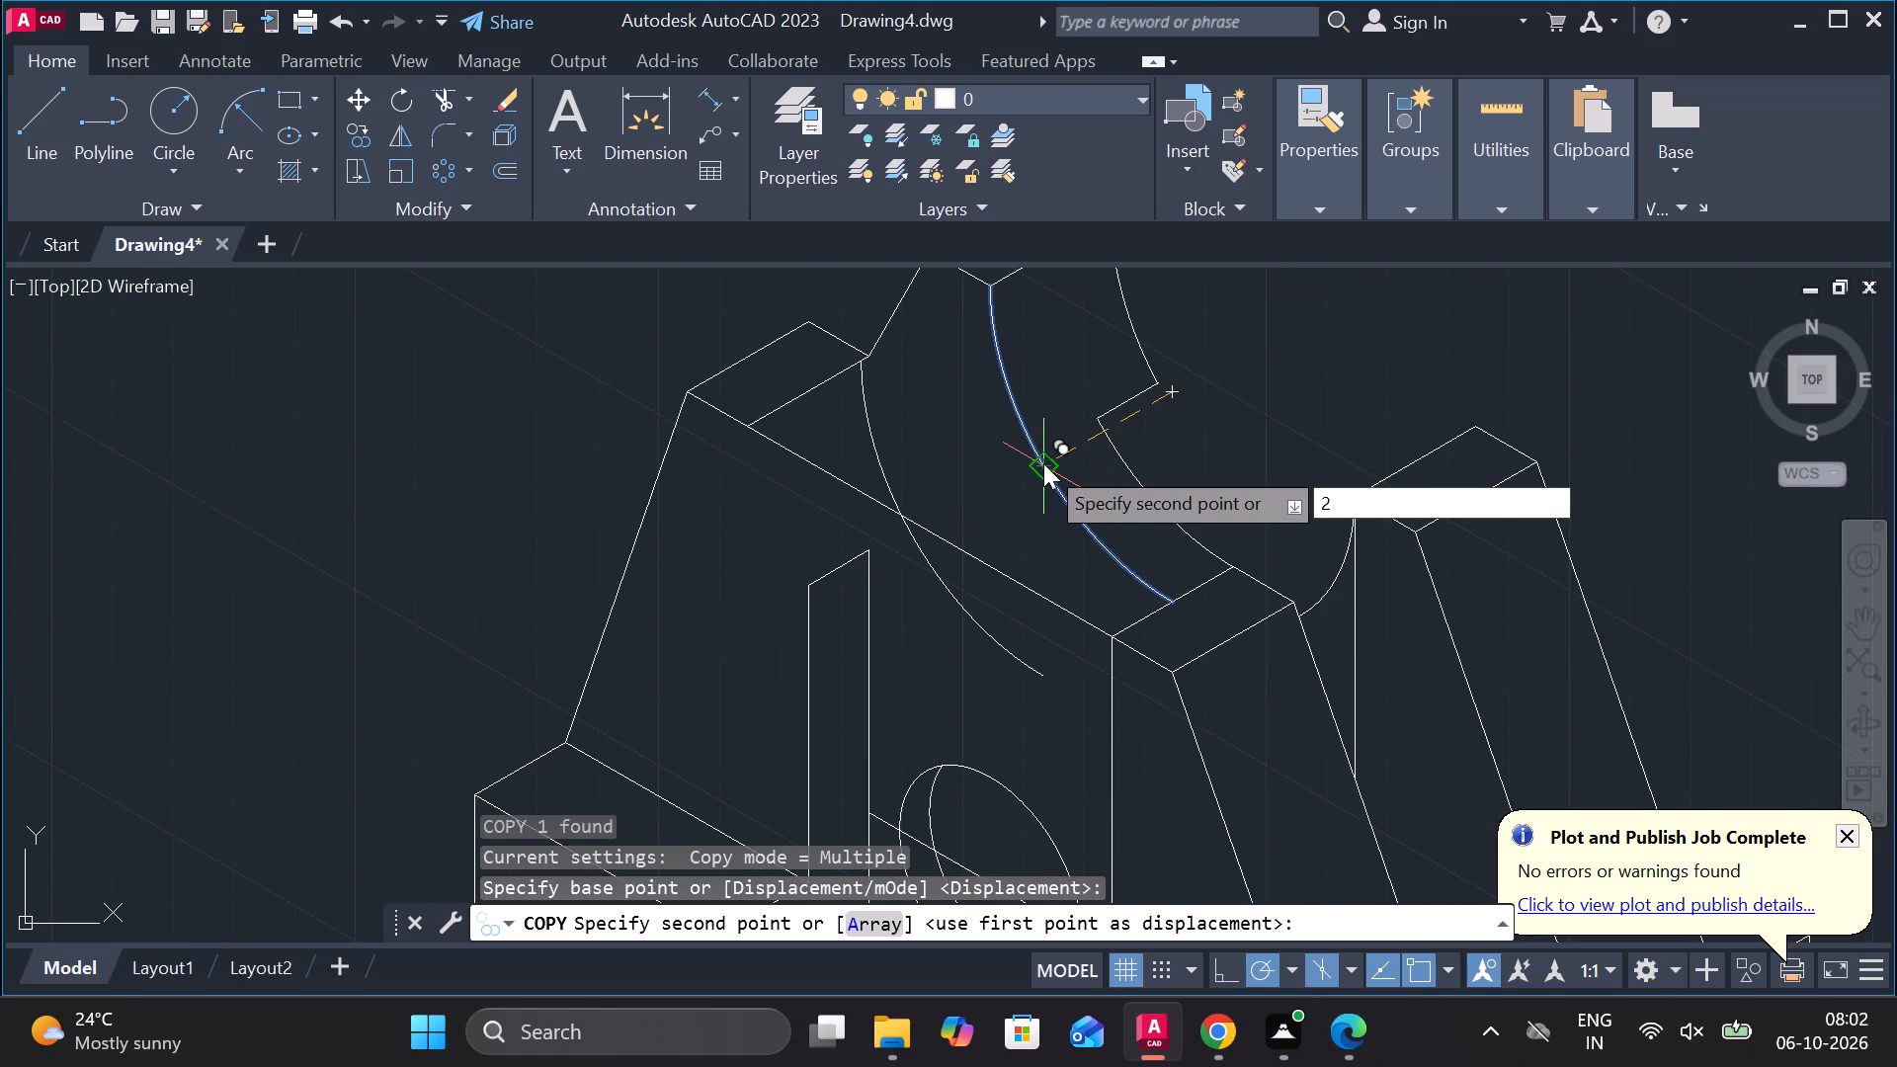
key(0)
key(Return)
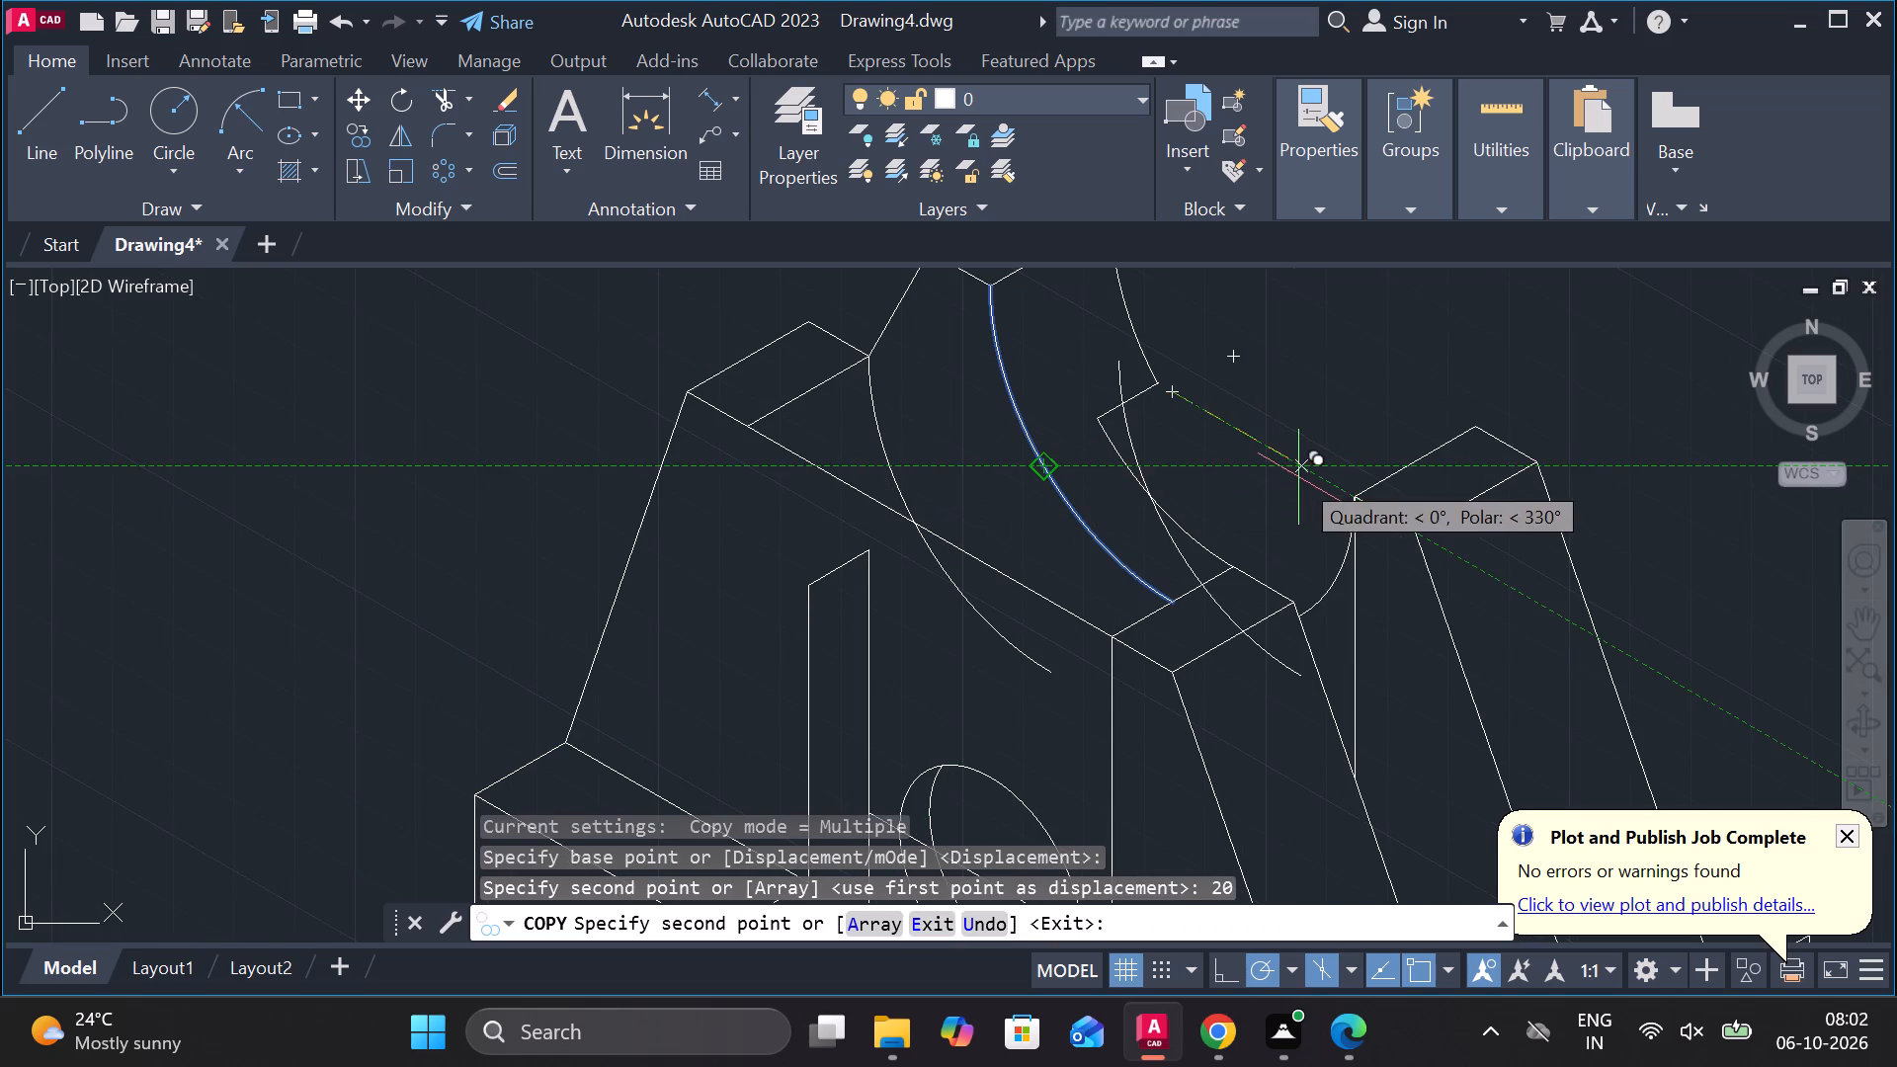
key(Escape)
Extend the lower end of the copied arc to the front rib's vertical edge.
text(EX)
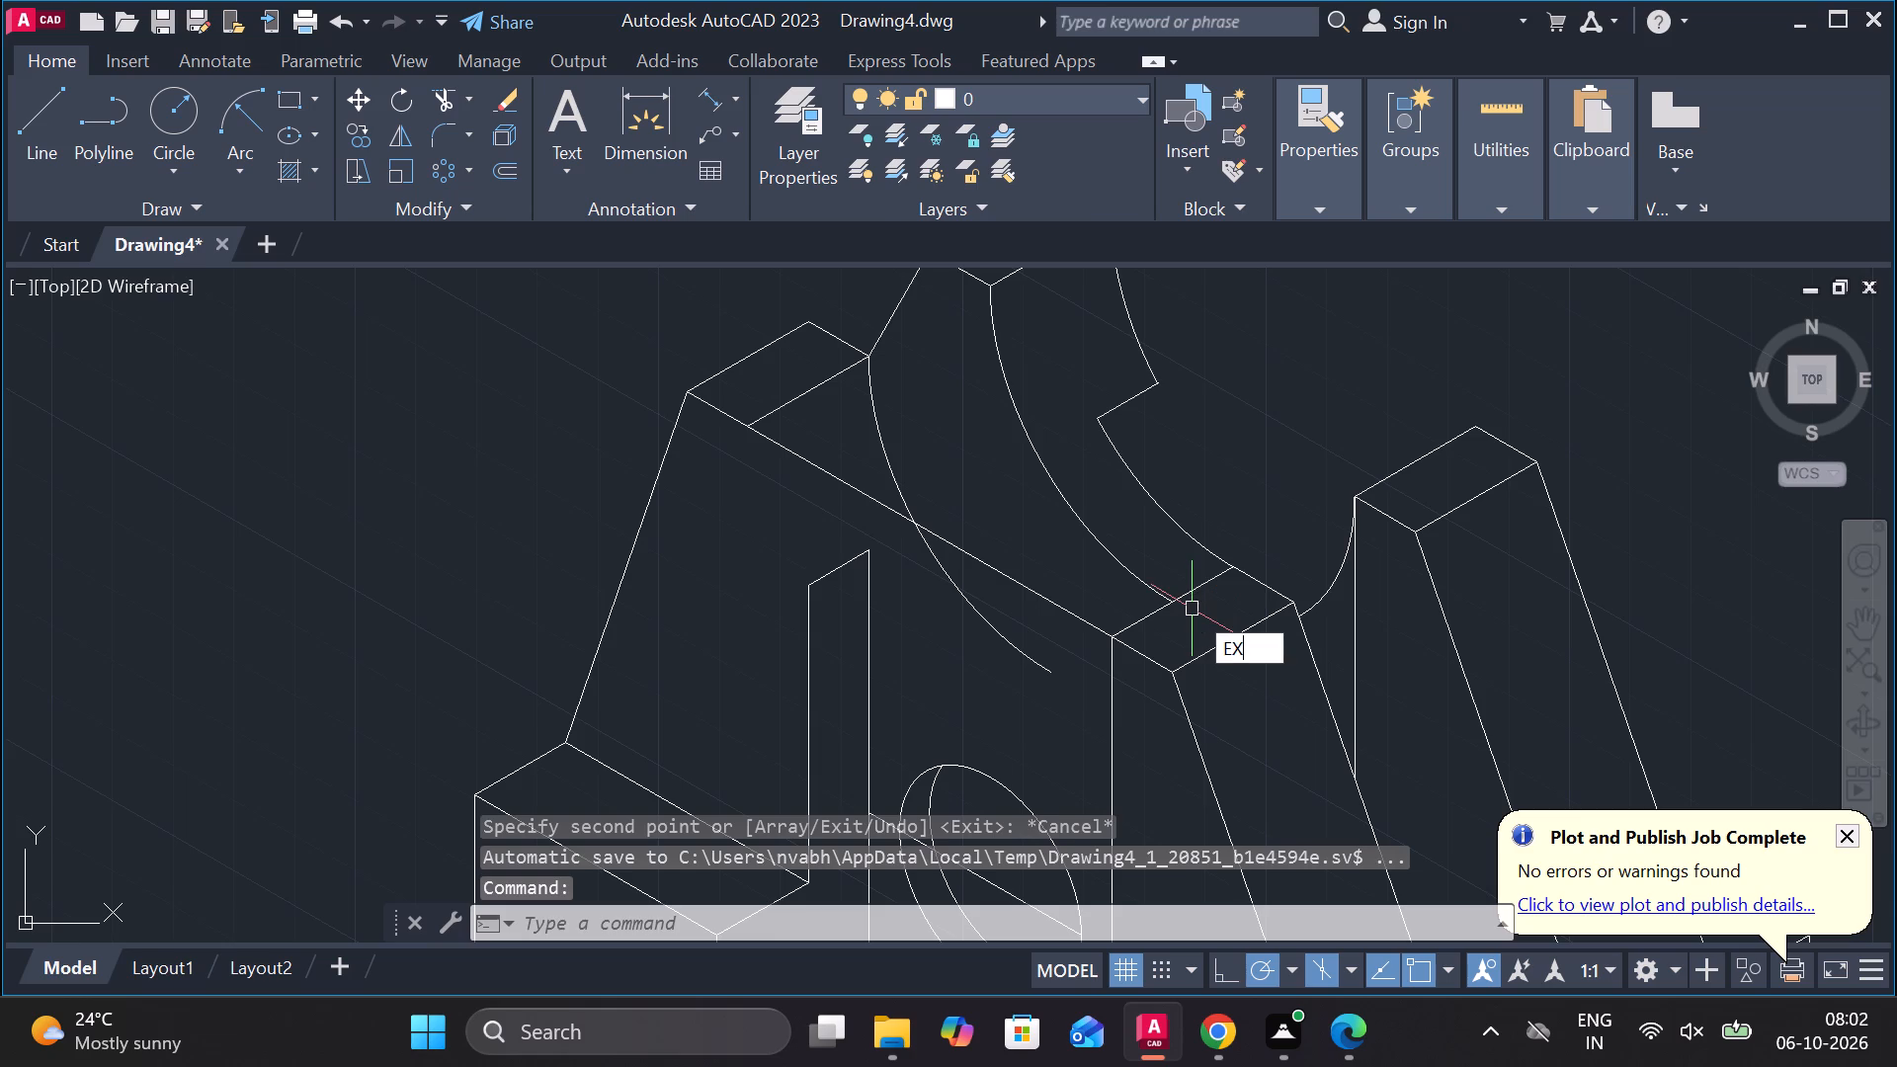
key(space)
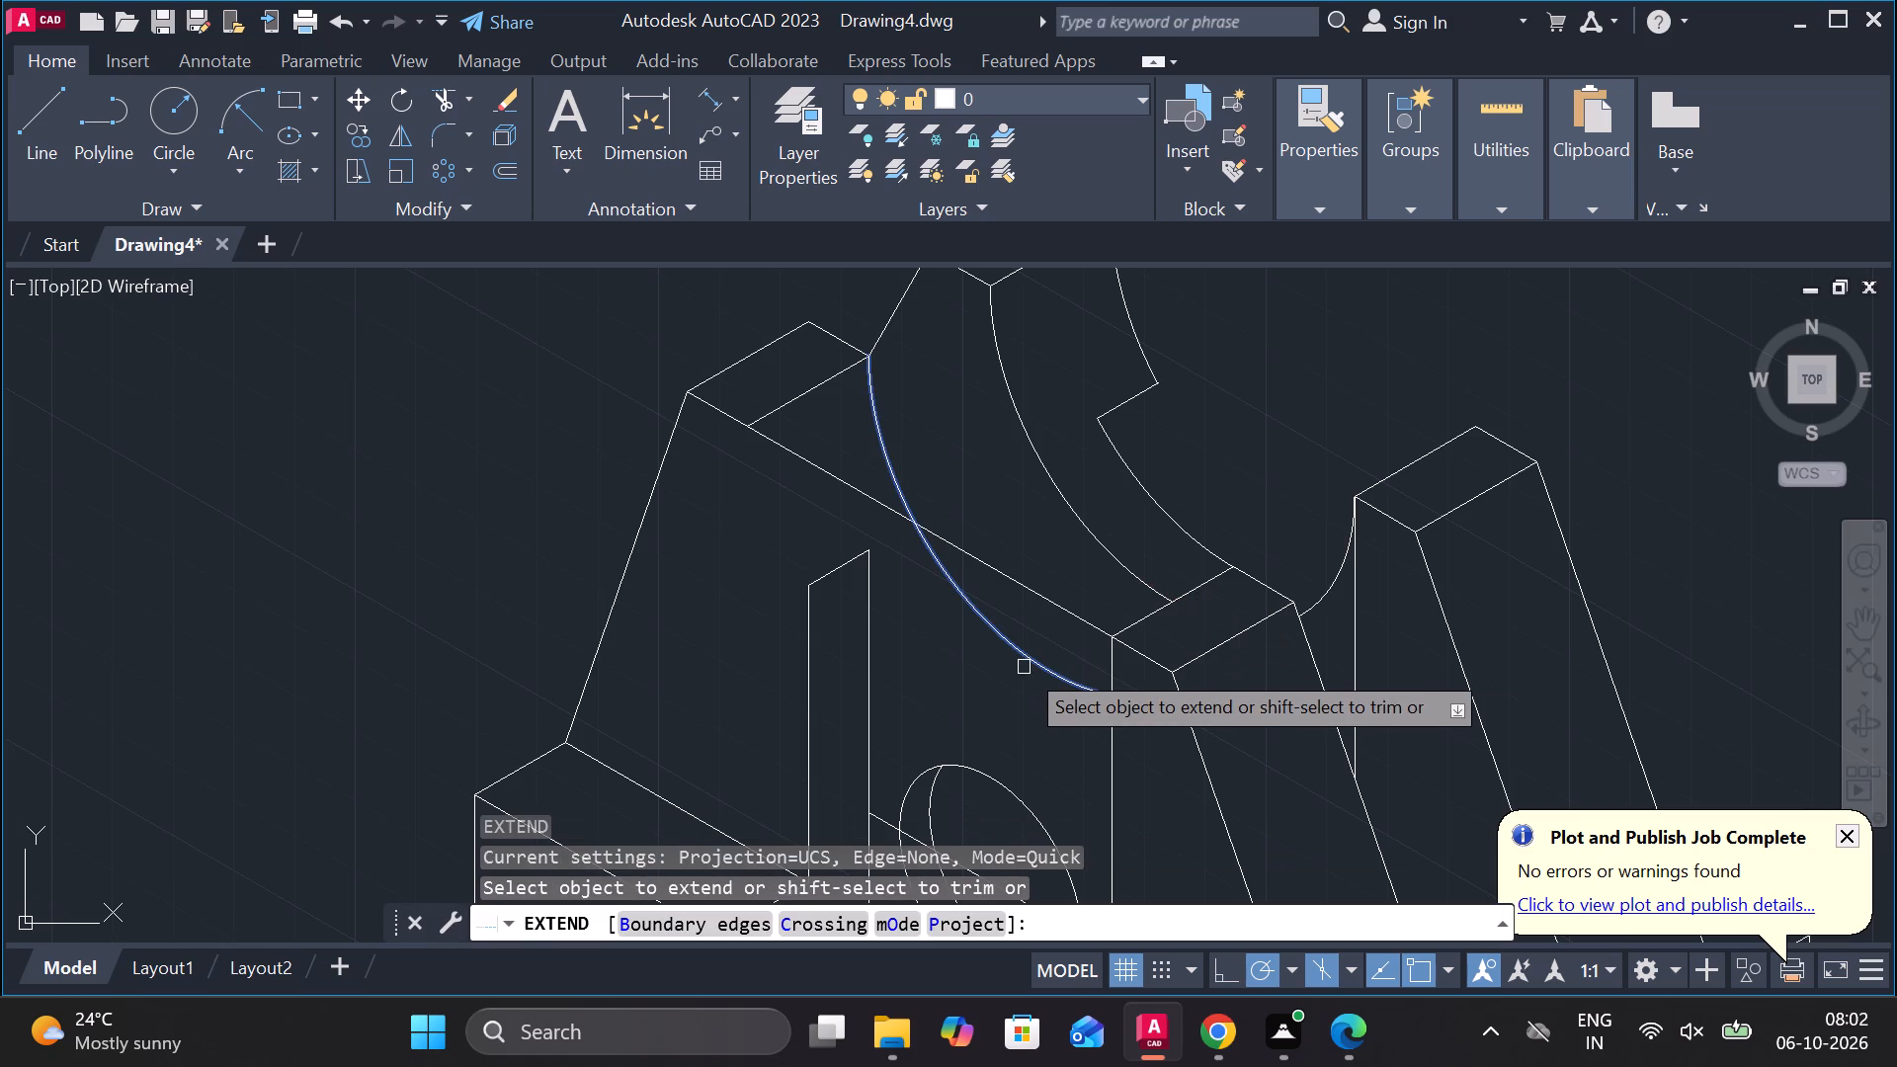
click(1024, 667)
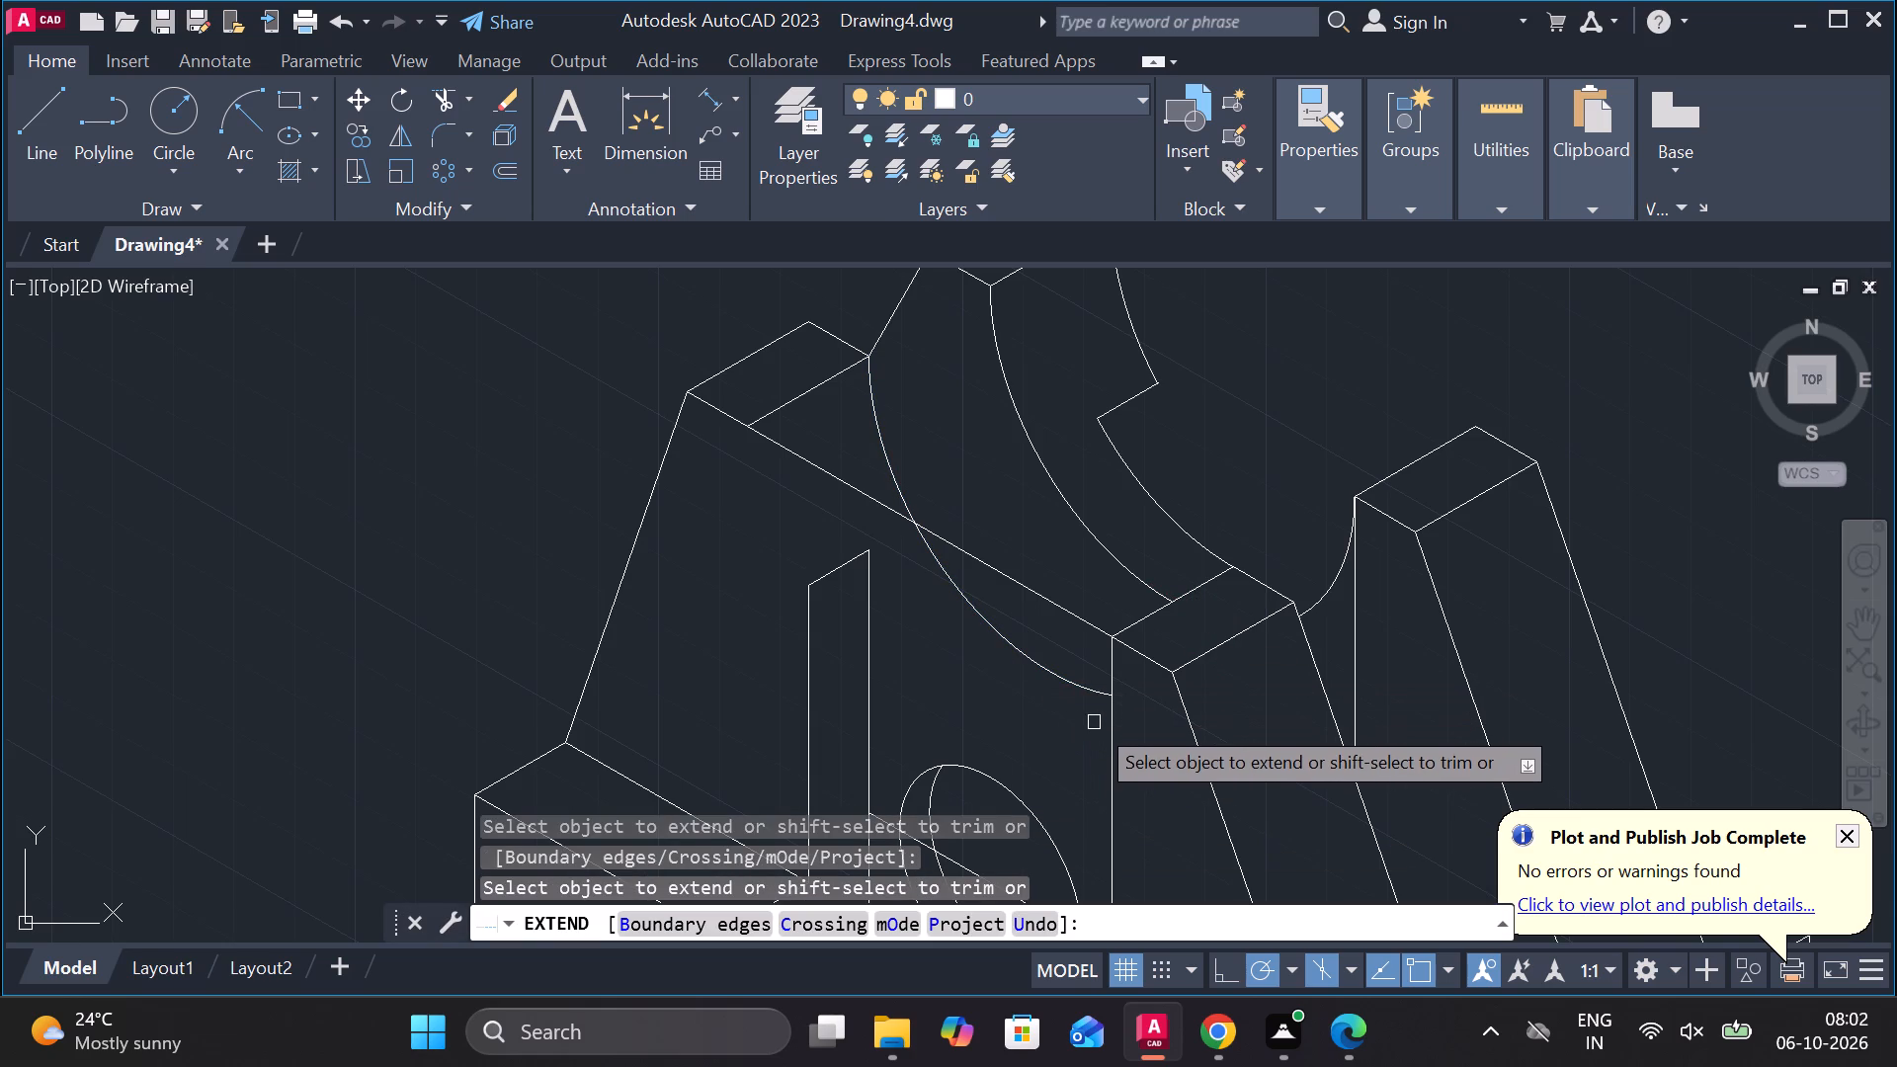
Copy the extended arc 10 units down and to the left, so it crosses the narrow rib's inner vertical edge.
key(Escape)
click(1039, 667)
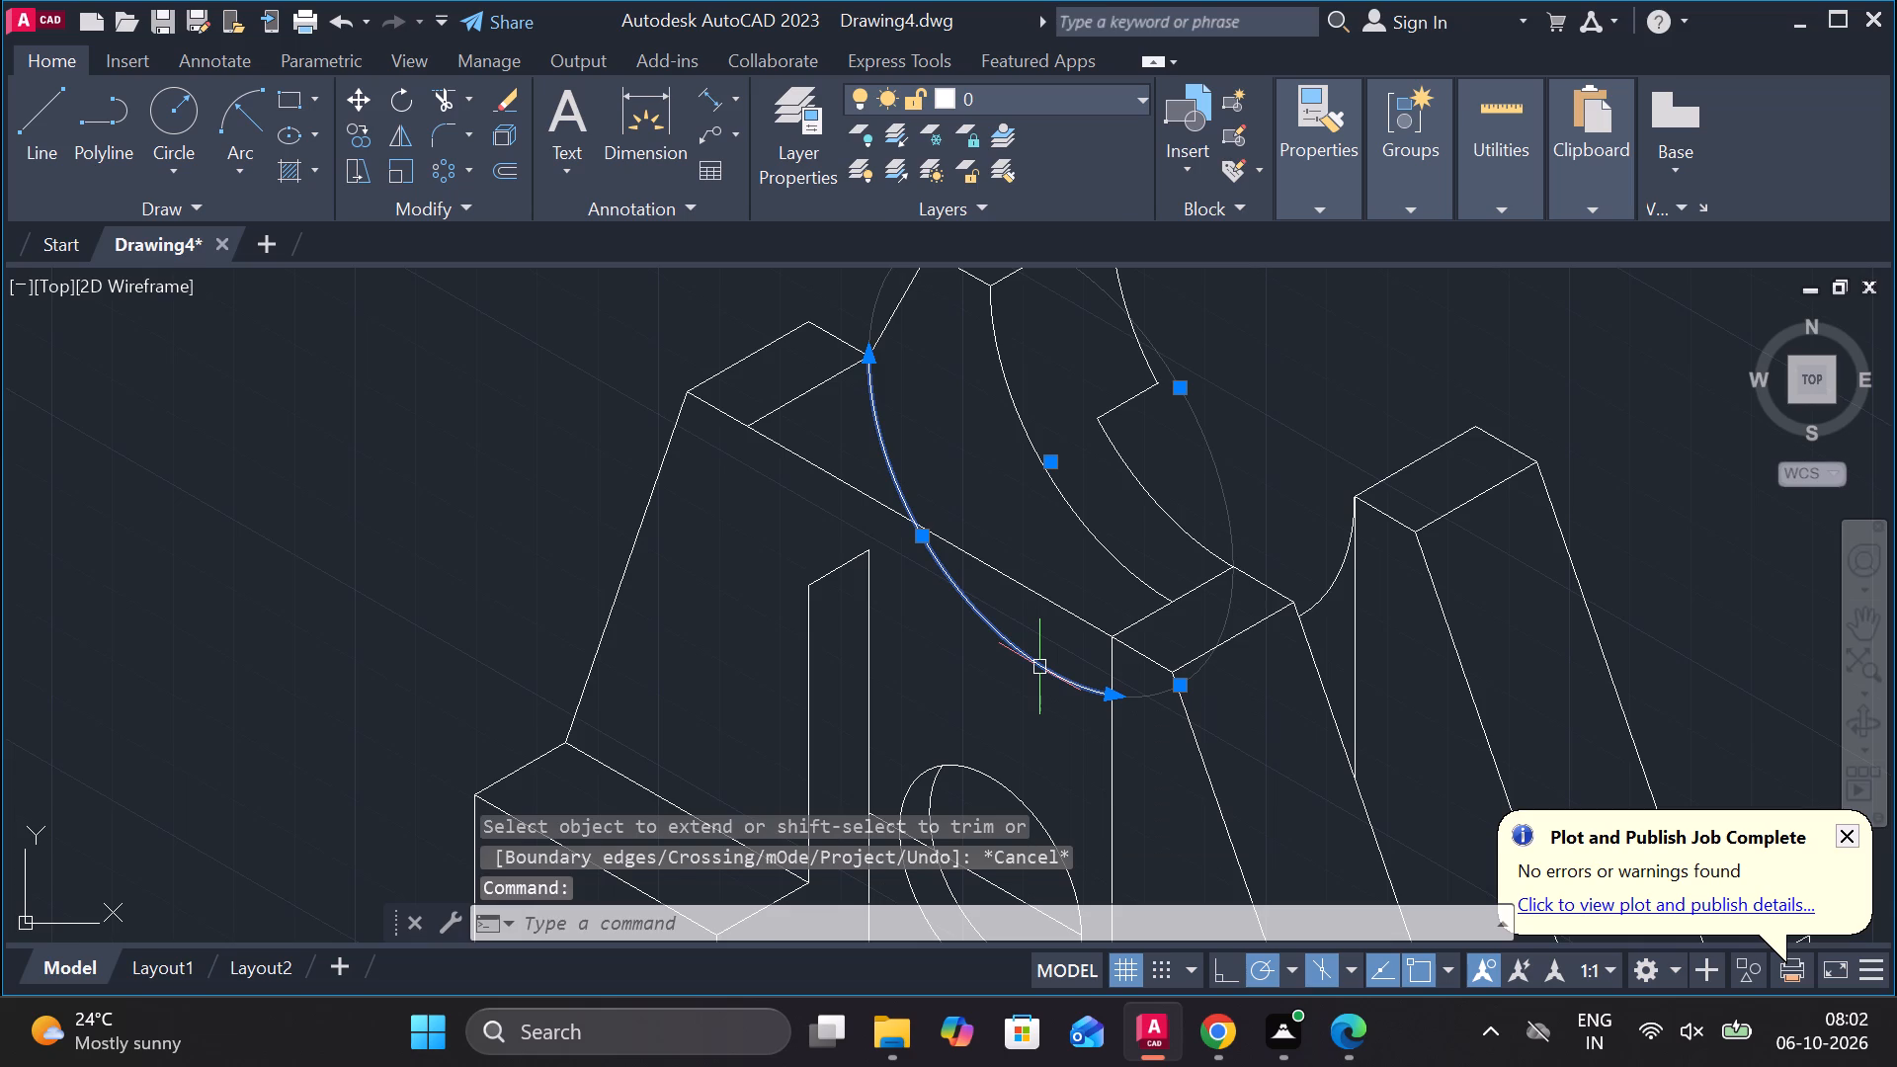
key(c)
key(o)
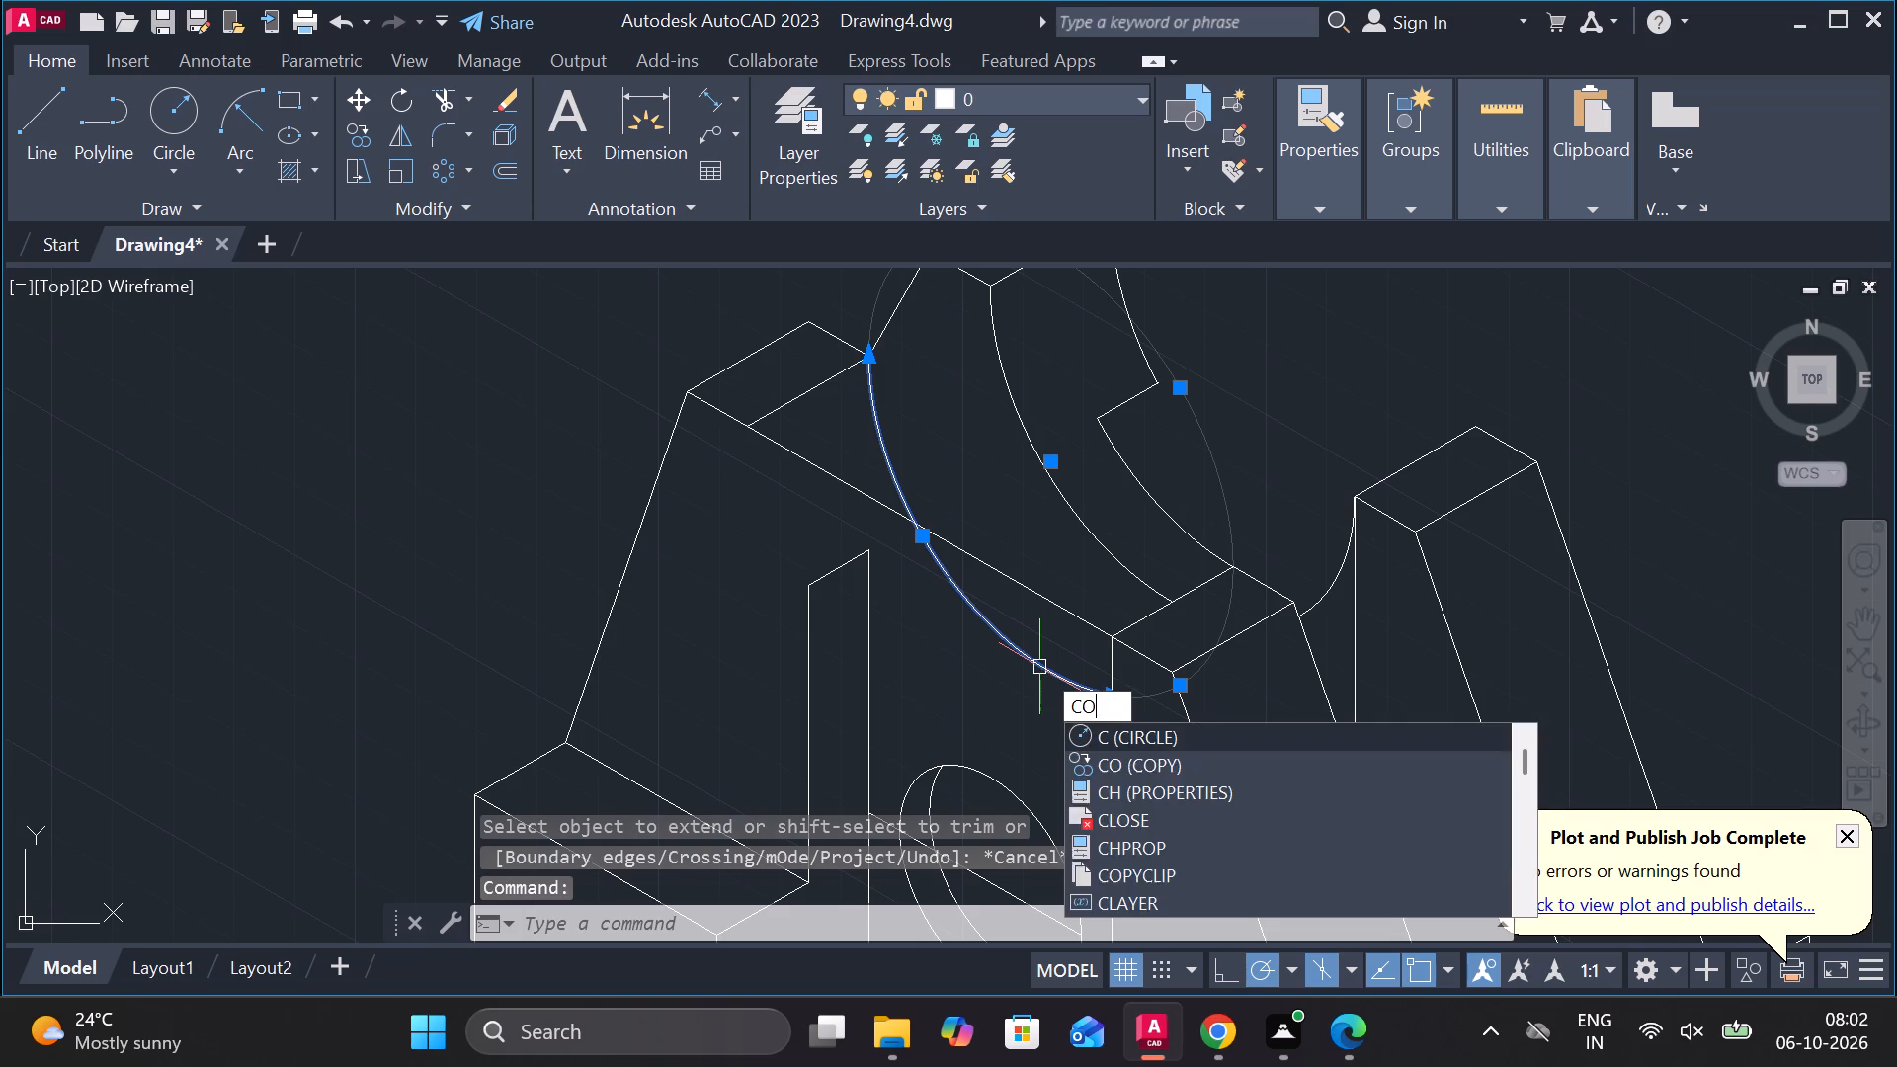
key(Return)
click(1056, 463)
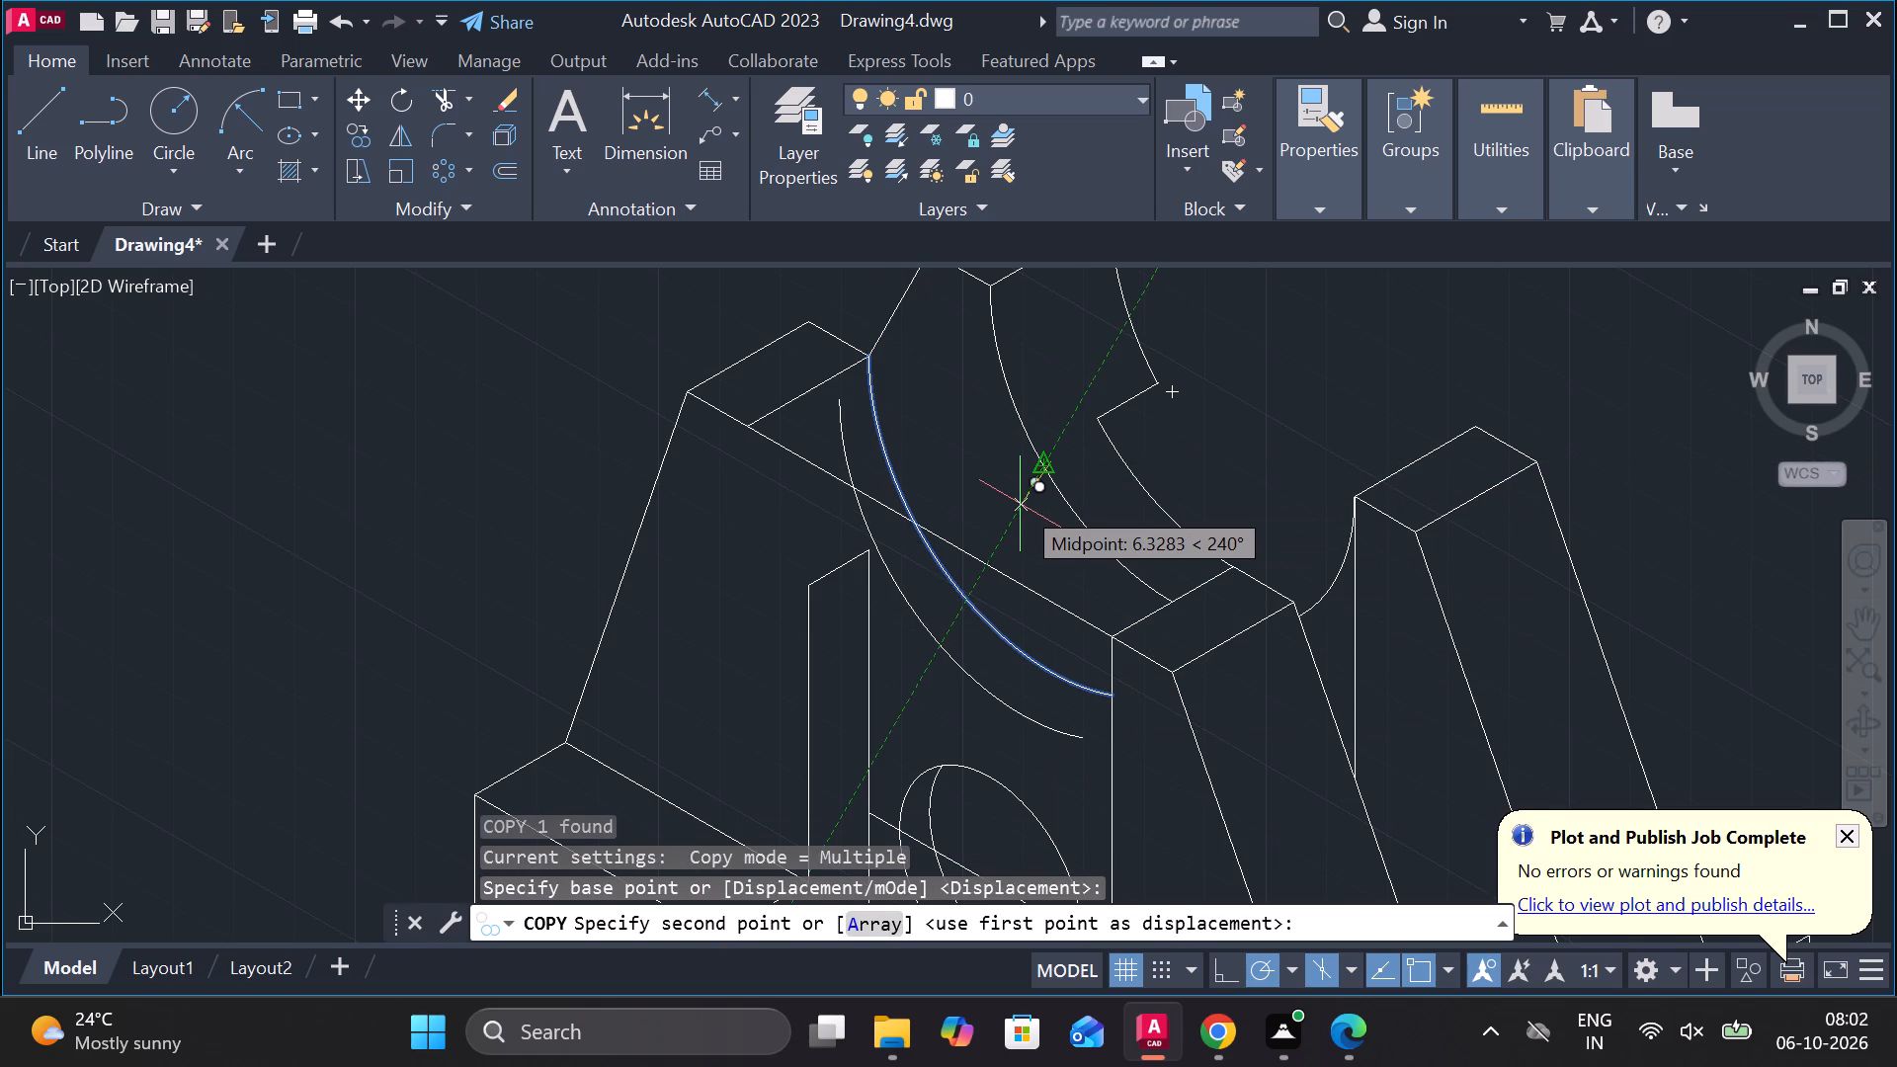
text(10)
key(Return)
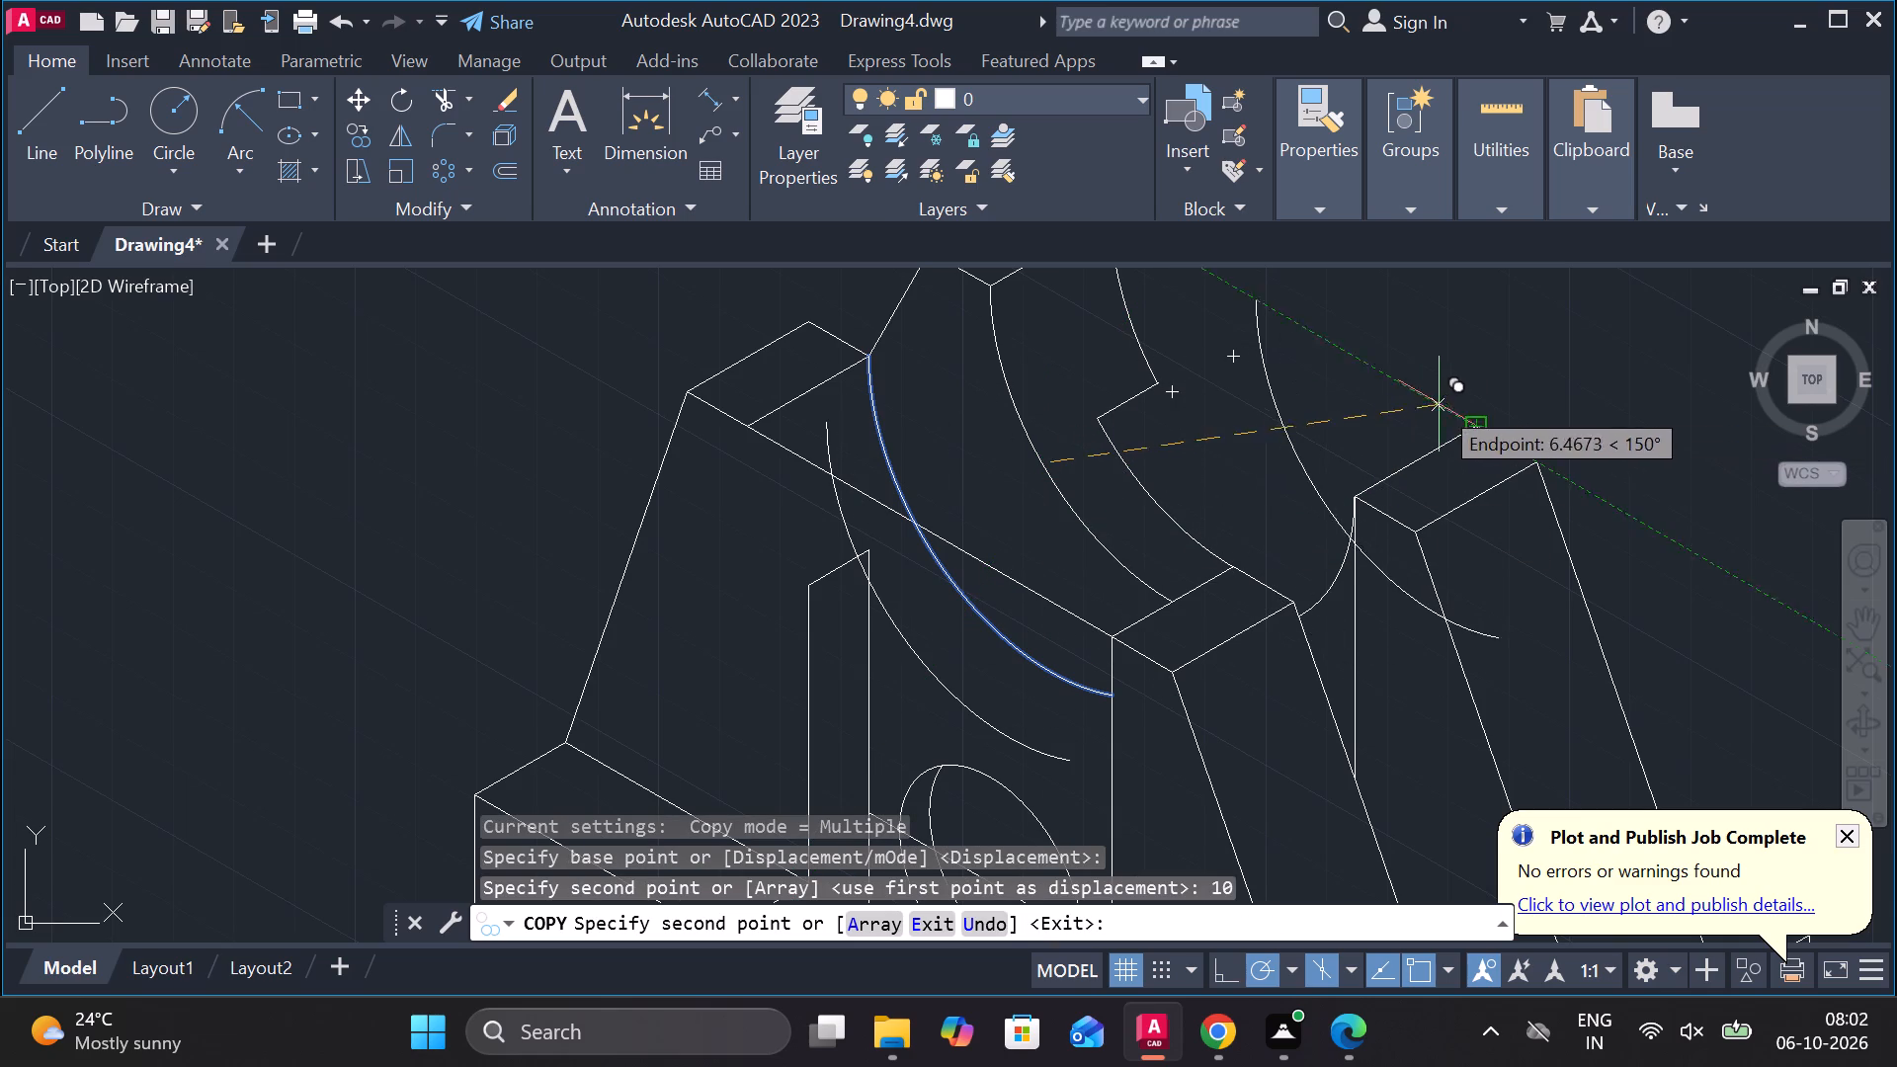
key(Escape)
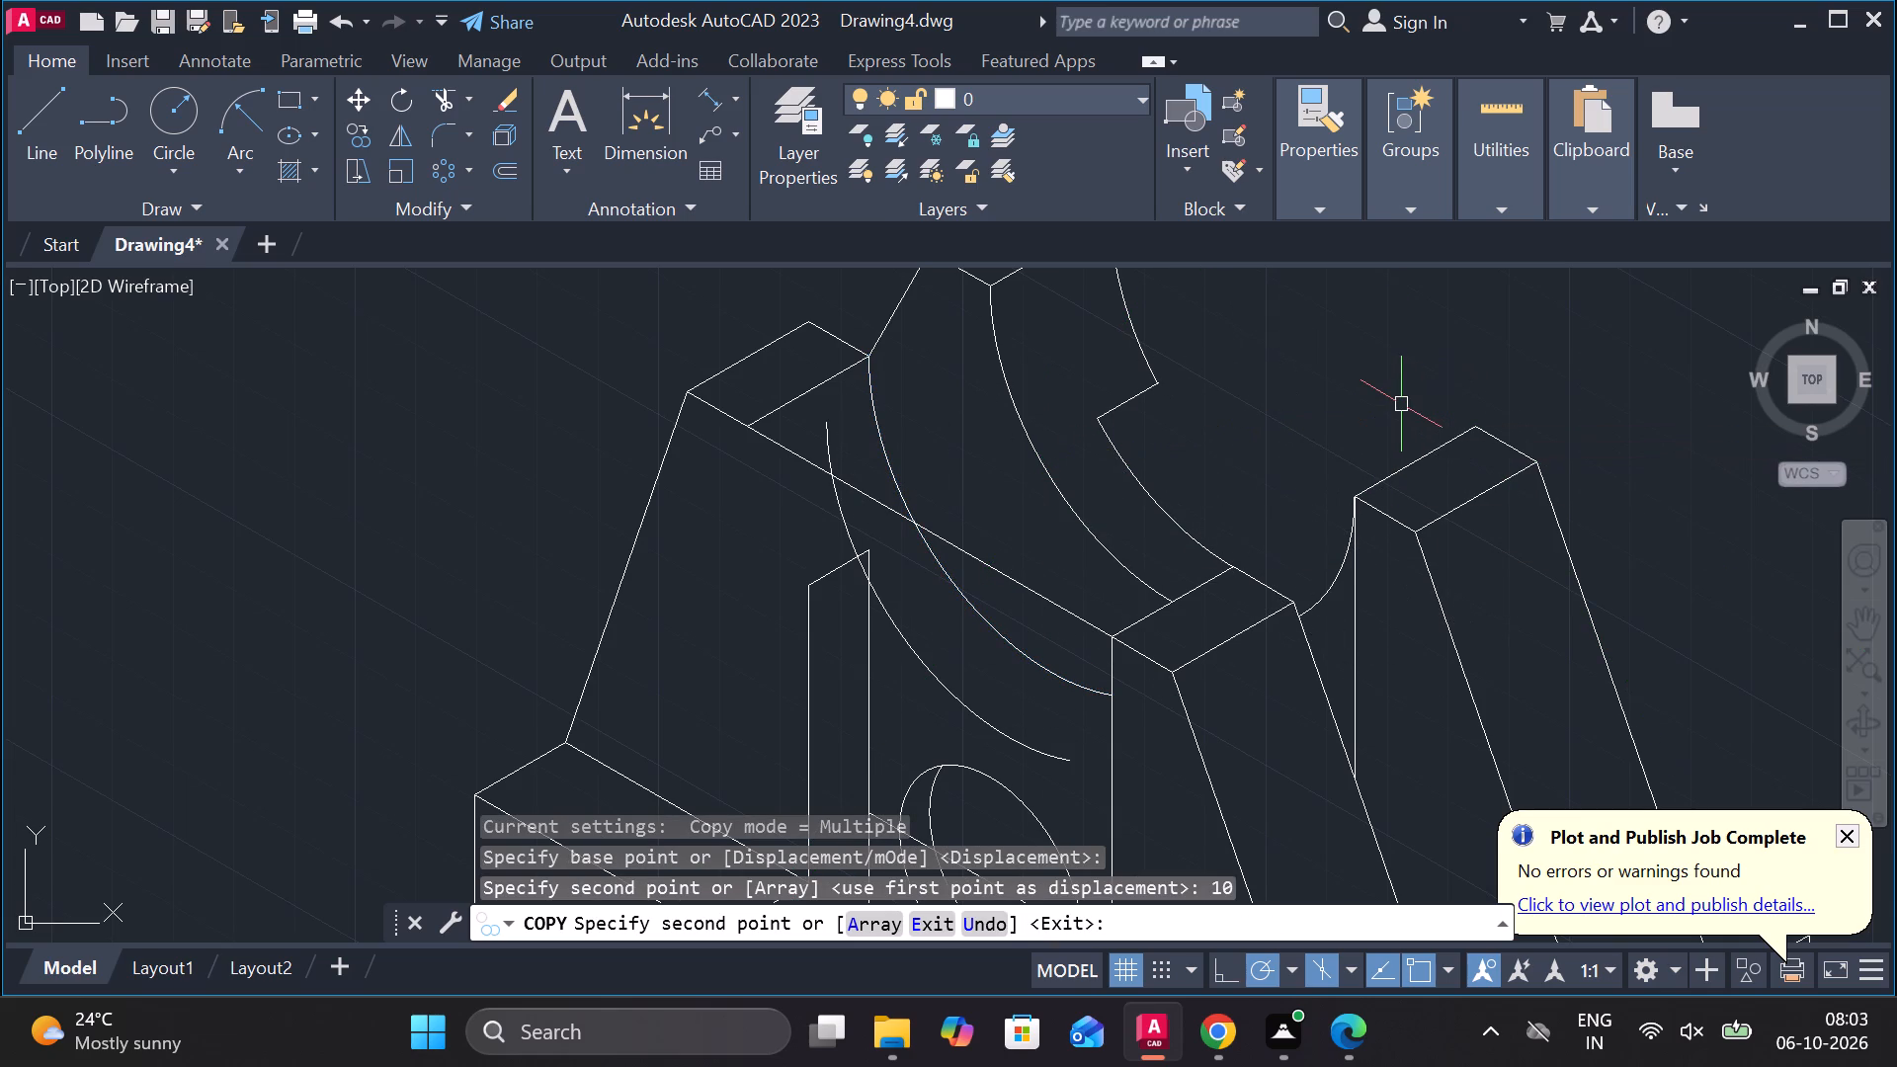
Draw a line about 24 units long at 210° from the copied arc's intersection with the narrow rib's inner vertical edge.
middle_drag(1297, 404, 1304, 425)
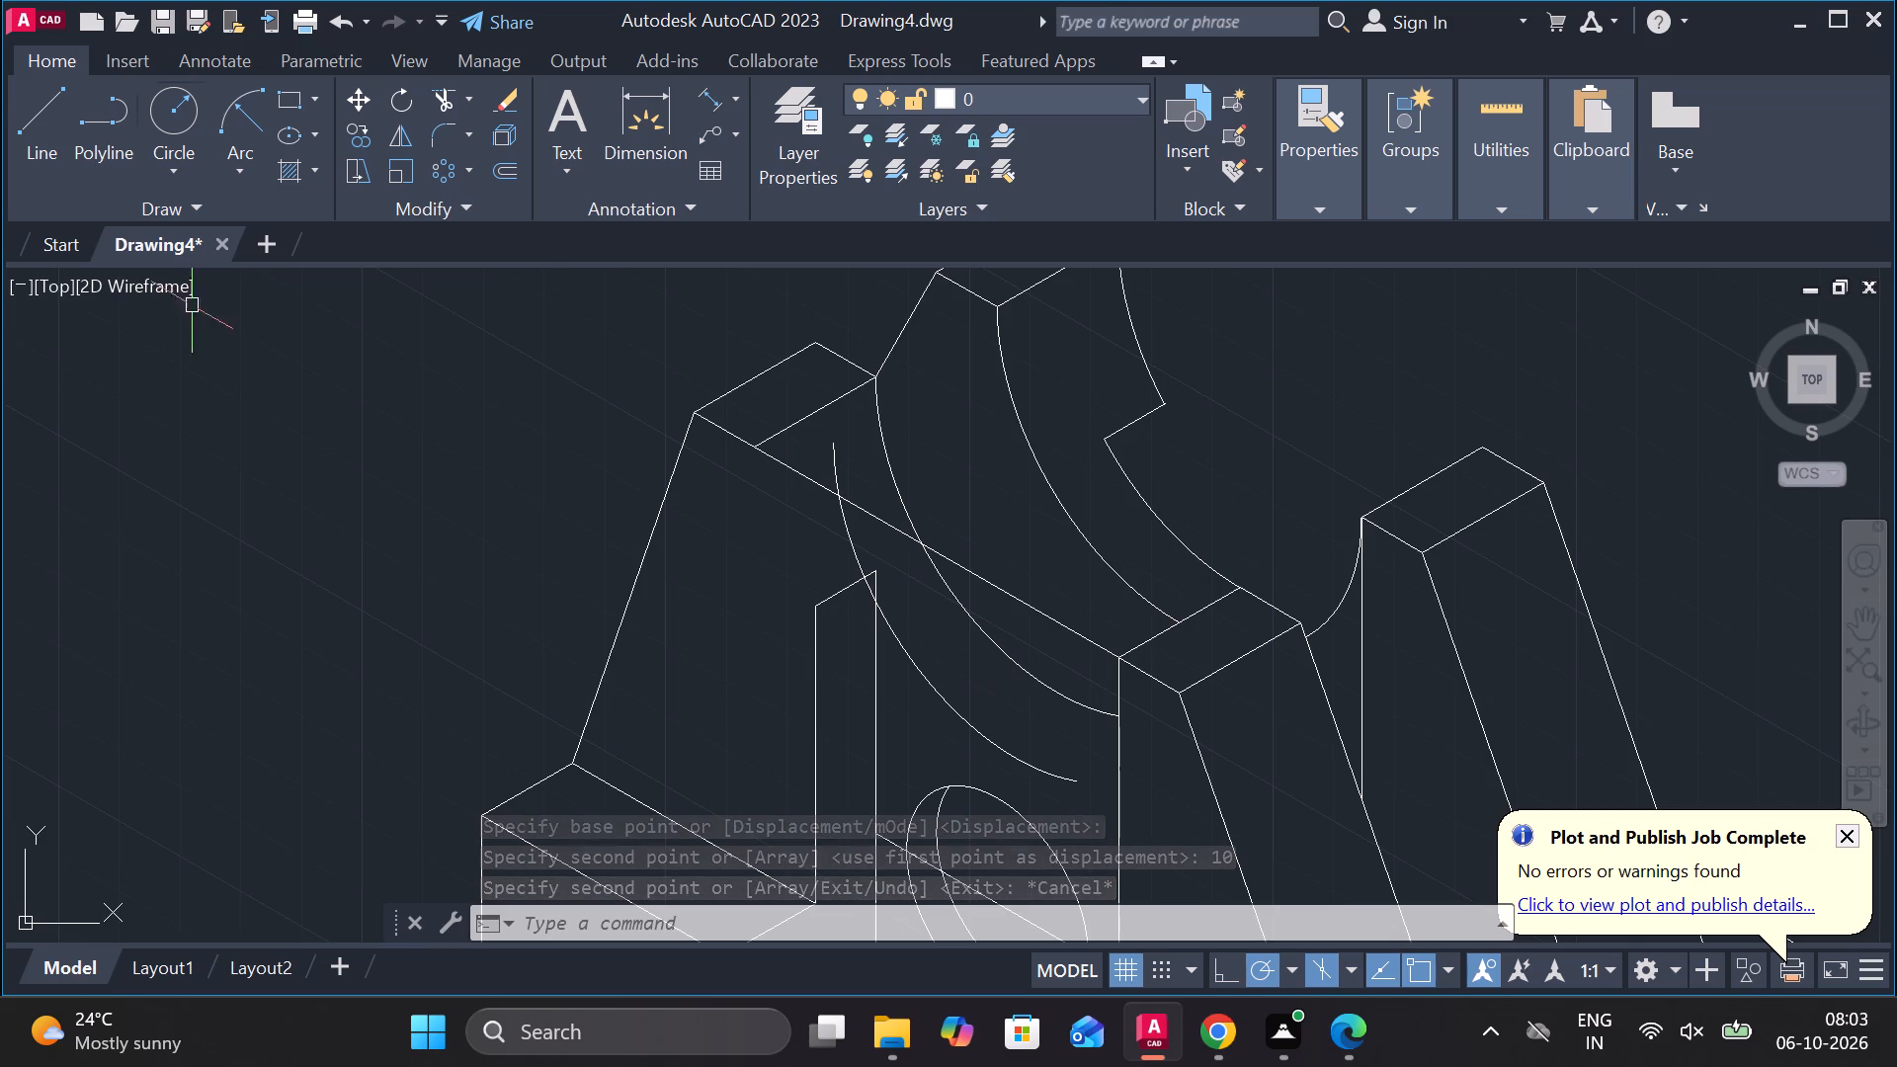
click(38, 128)
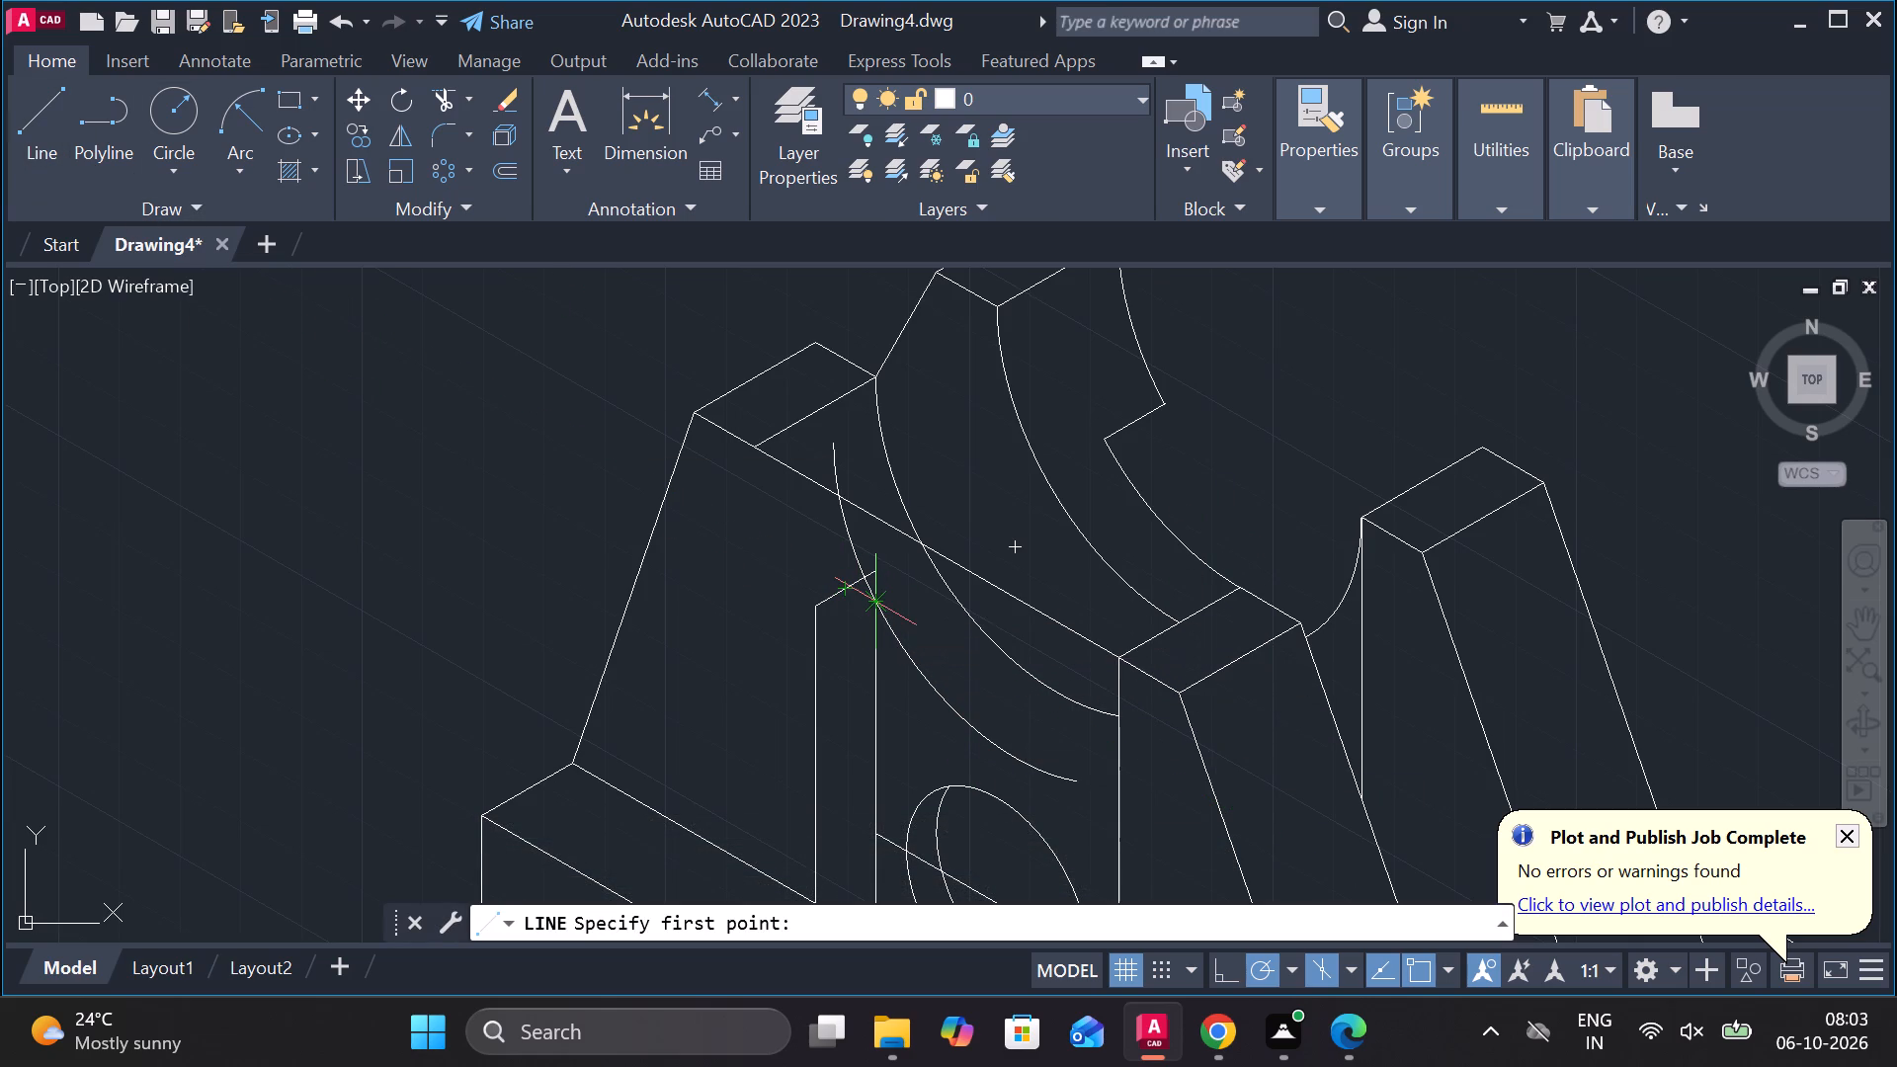
scroll(875, 601, up, 1)
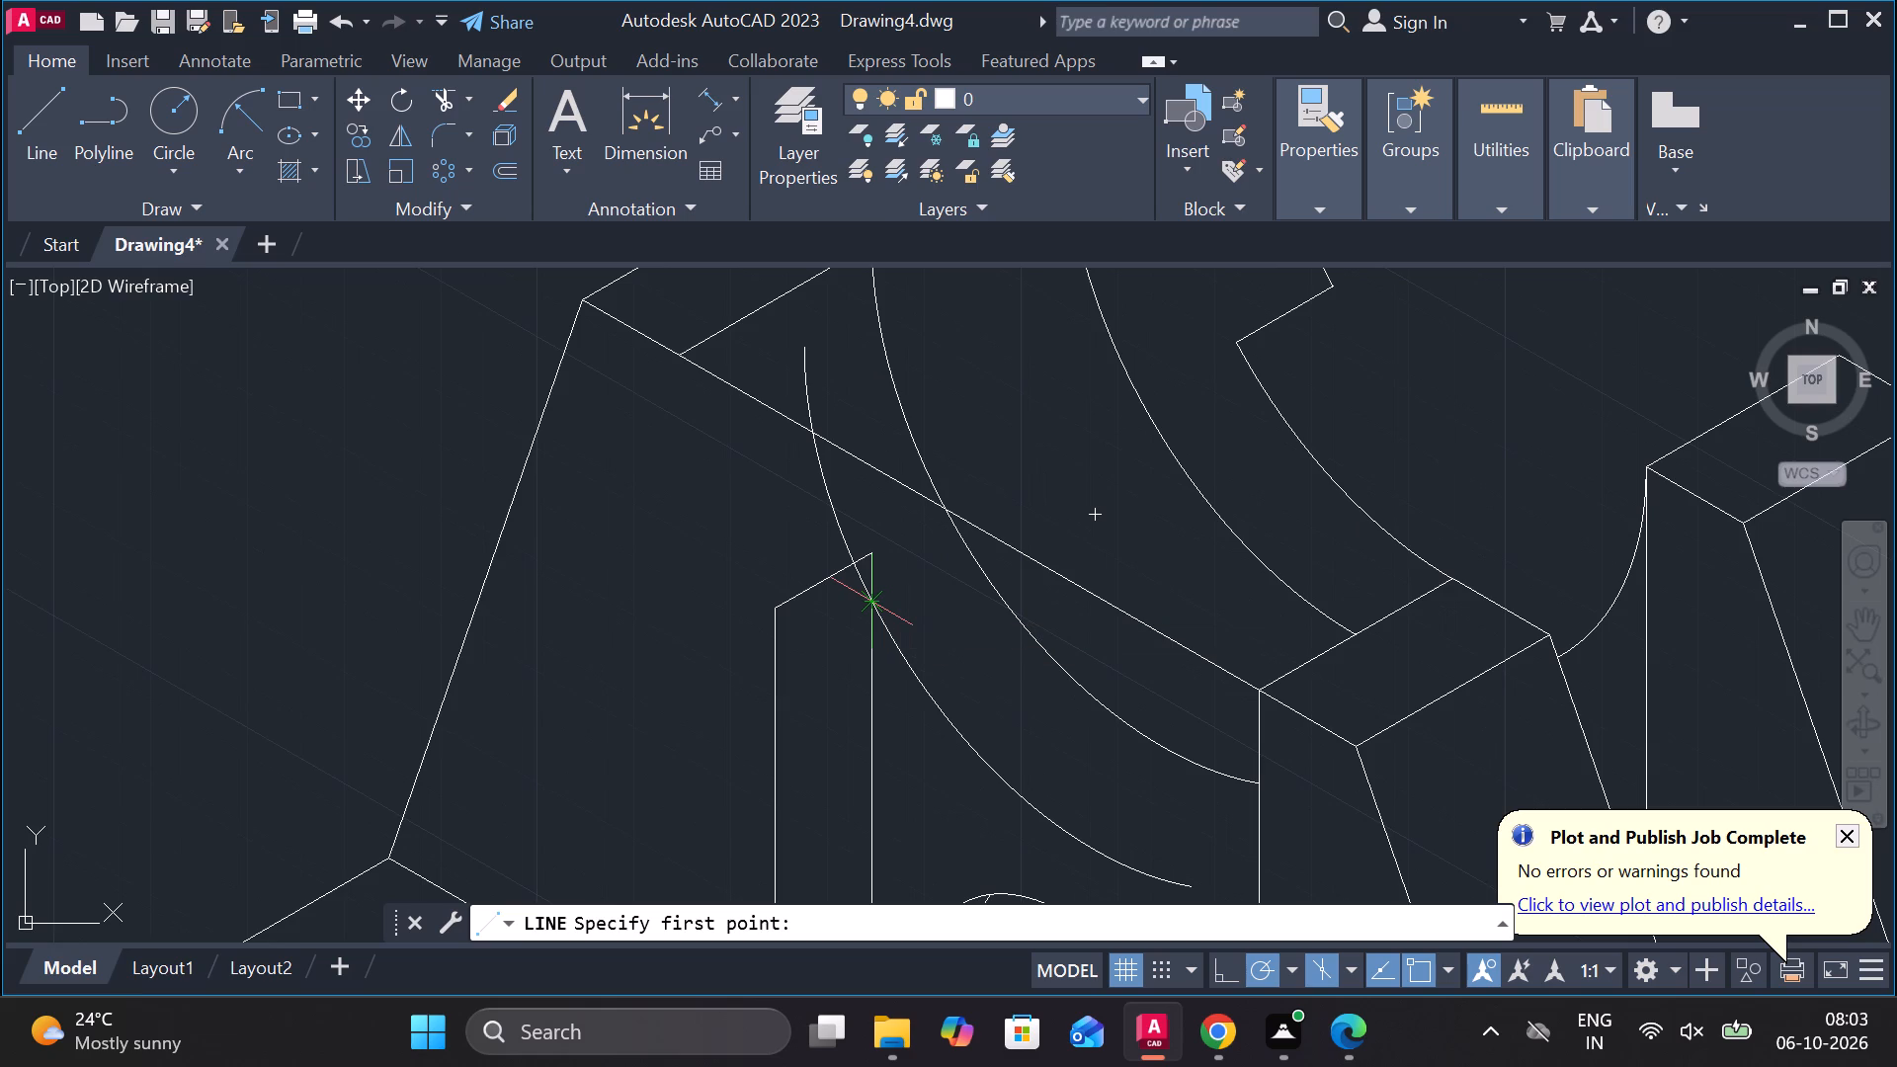
click(875, 601)
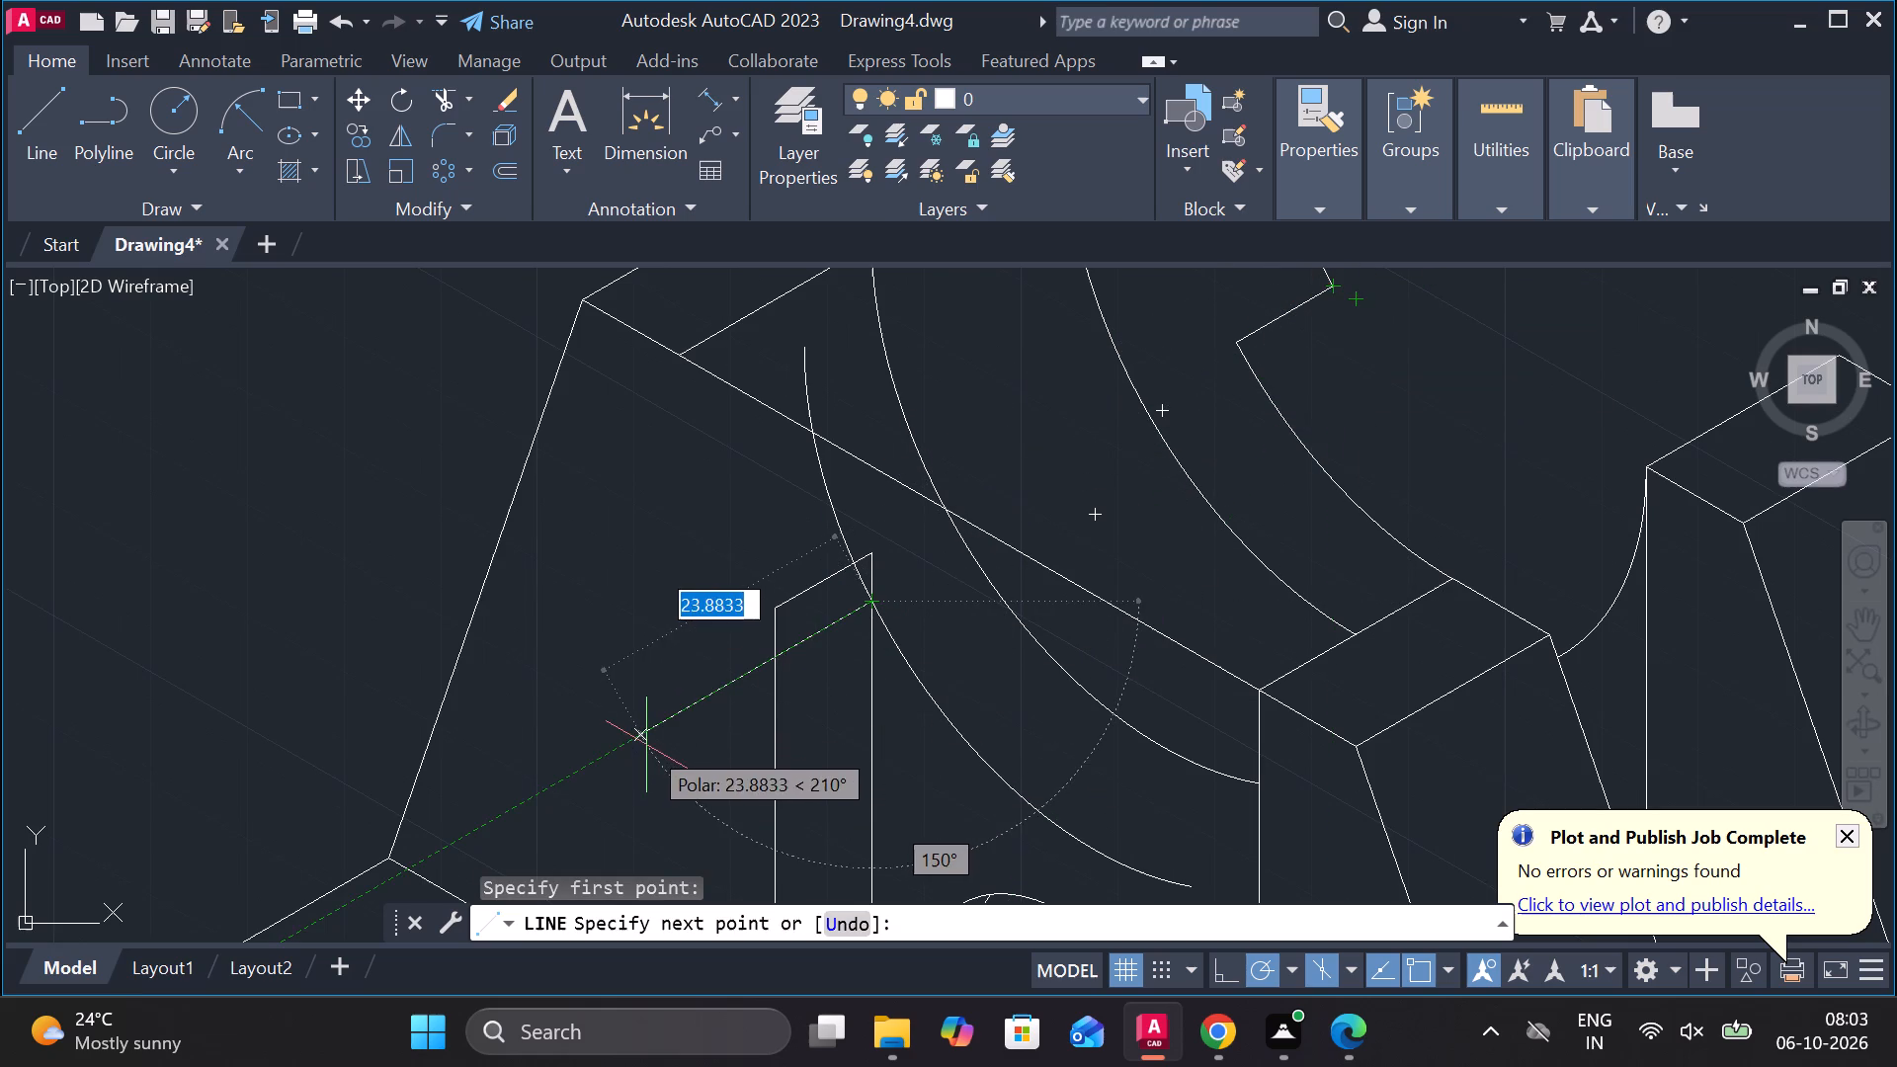
click(646, 745)
key(Escape)
Trim the new line's overhang past the narrow rib, and remove the rib's old top edge and vertical ends above the line.
text(TR)
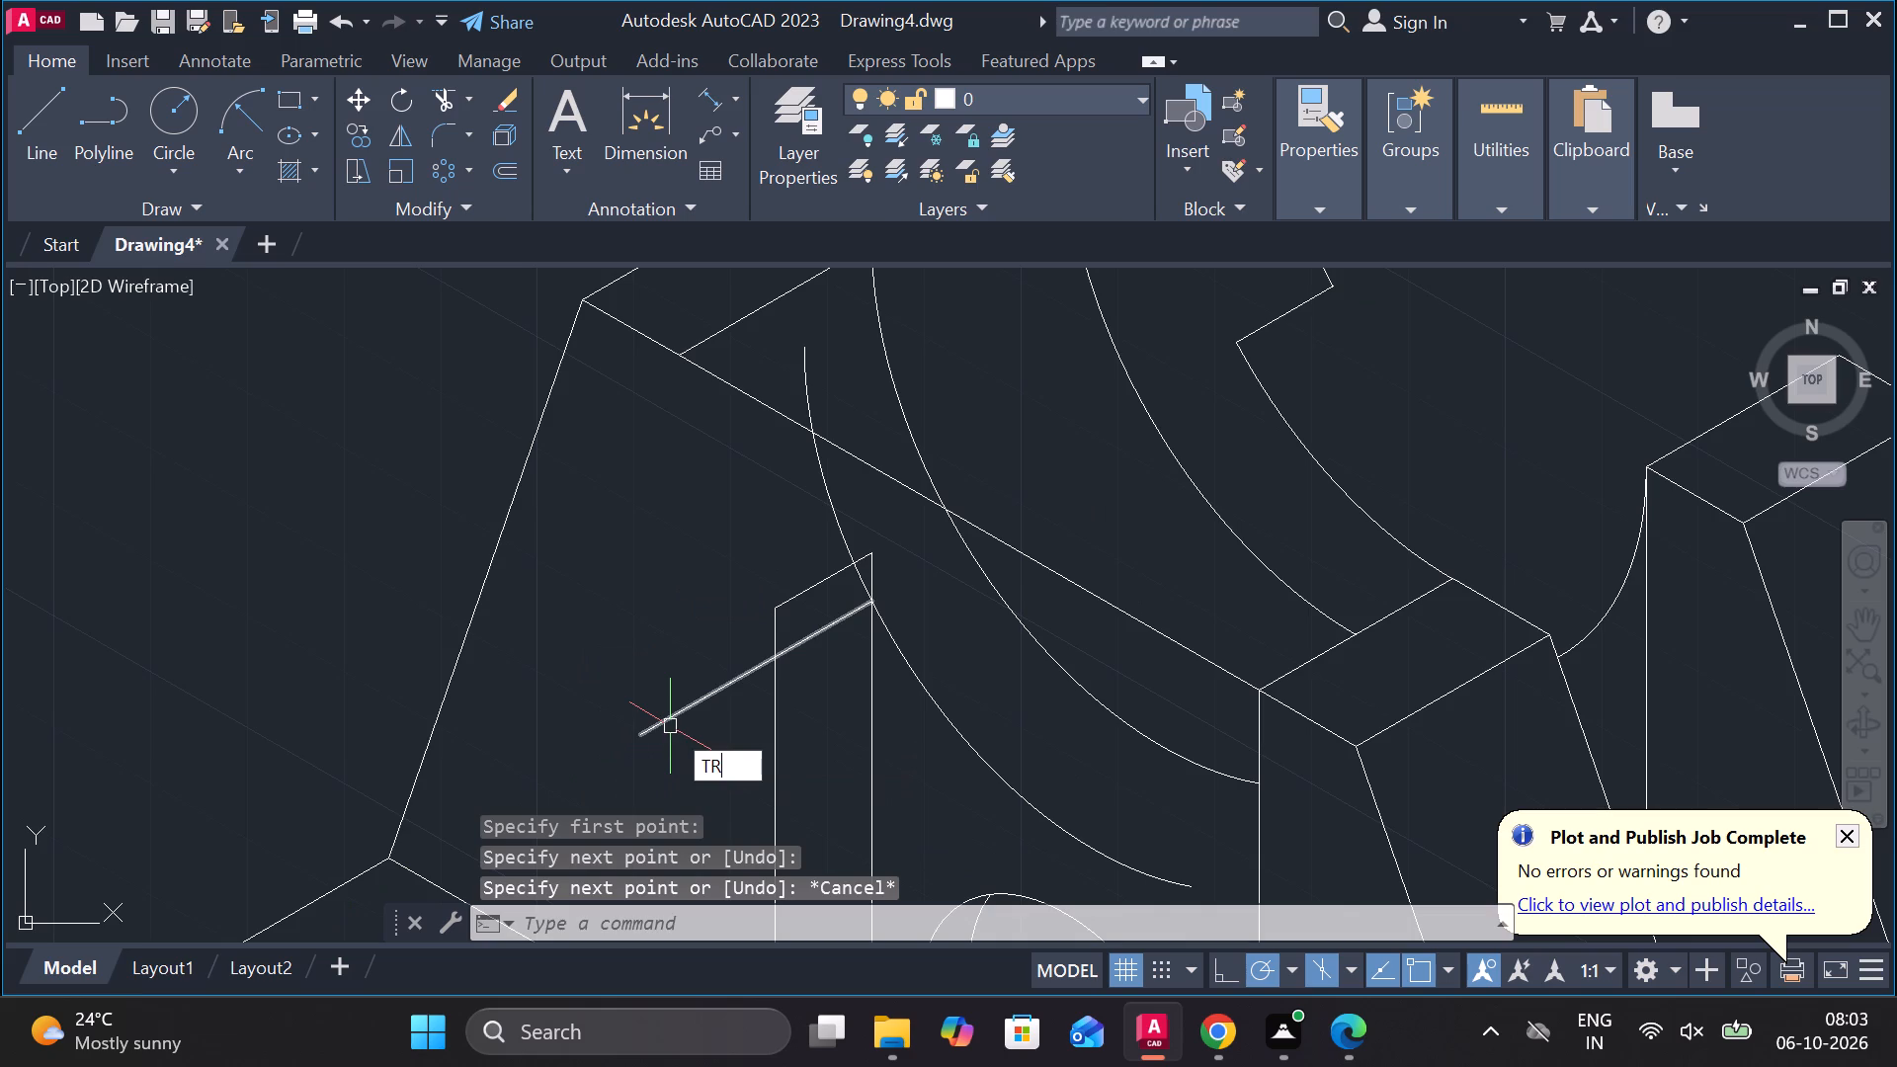
key(space)
click(761, 662)
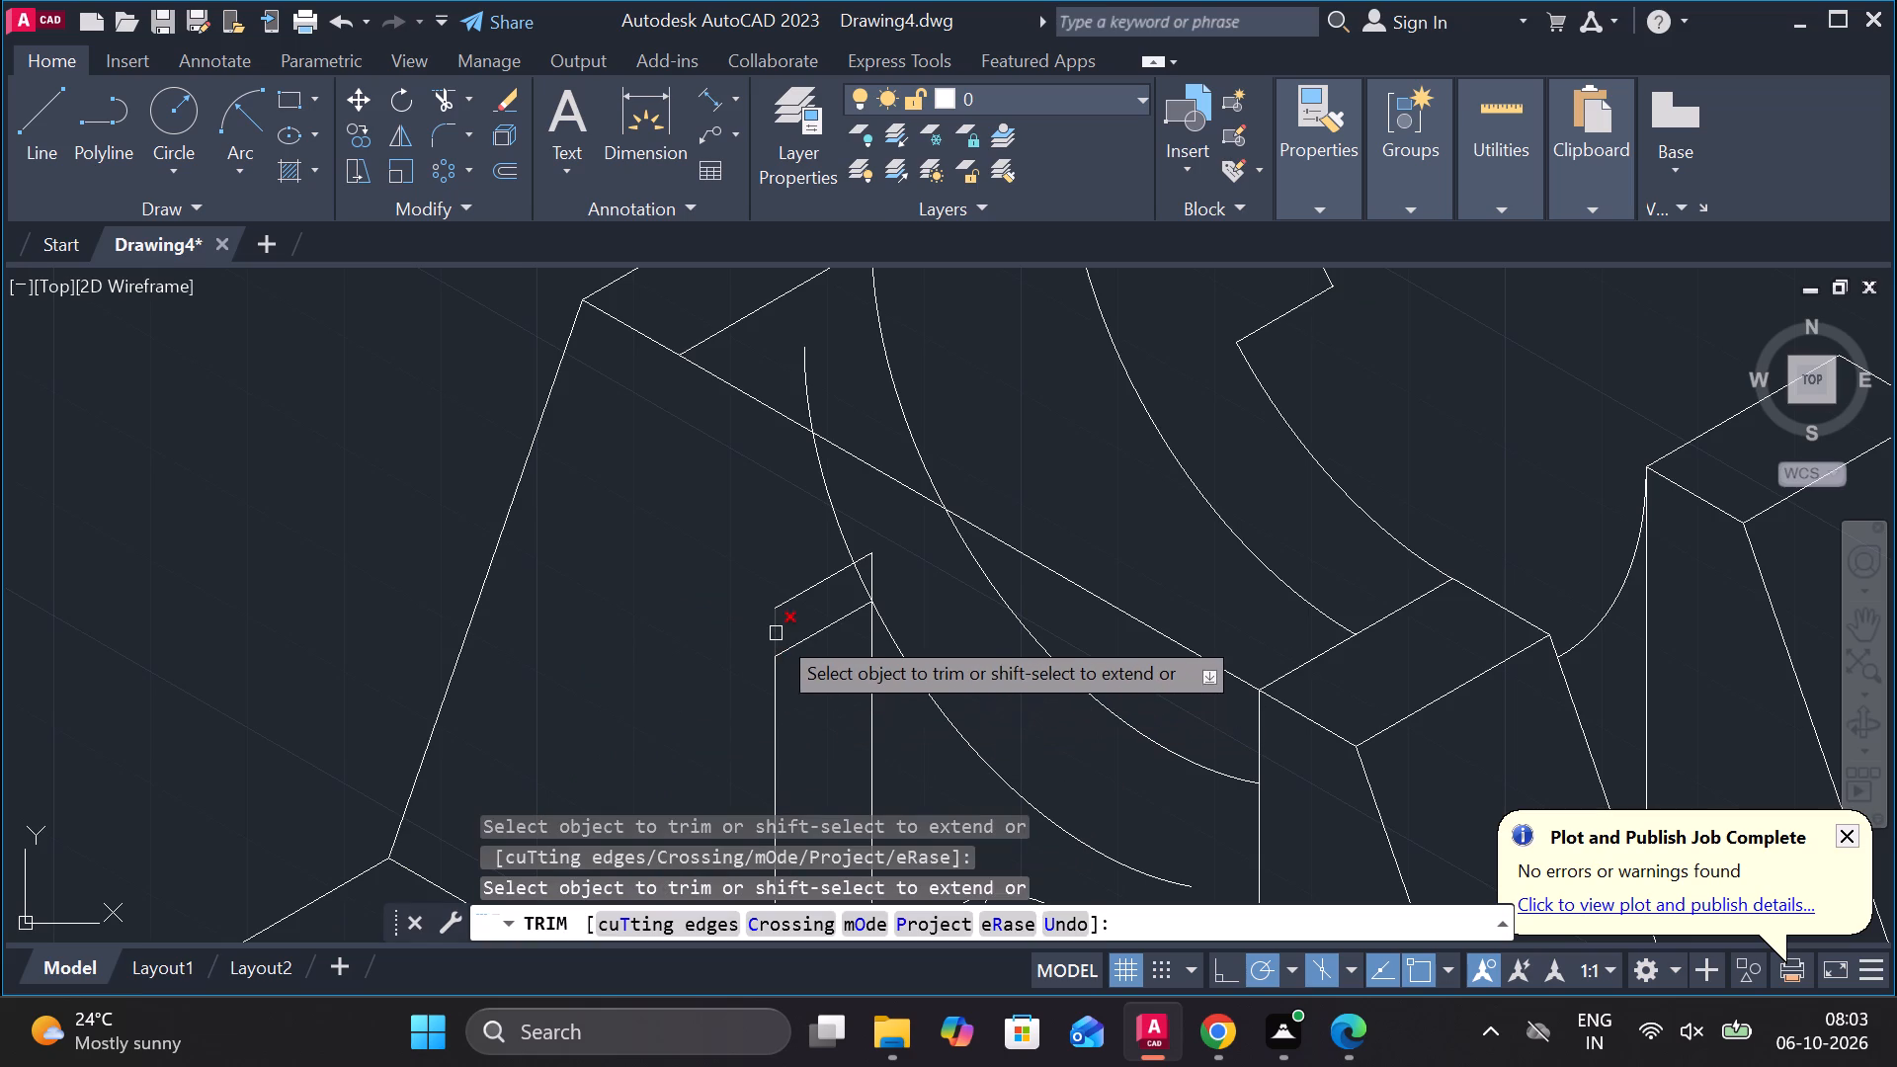
click(776, 633)
click(788, 601)
click(871, 558)
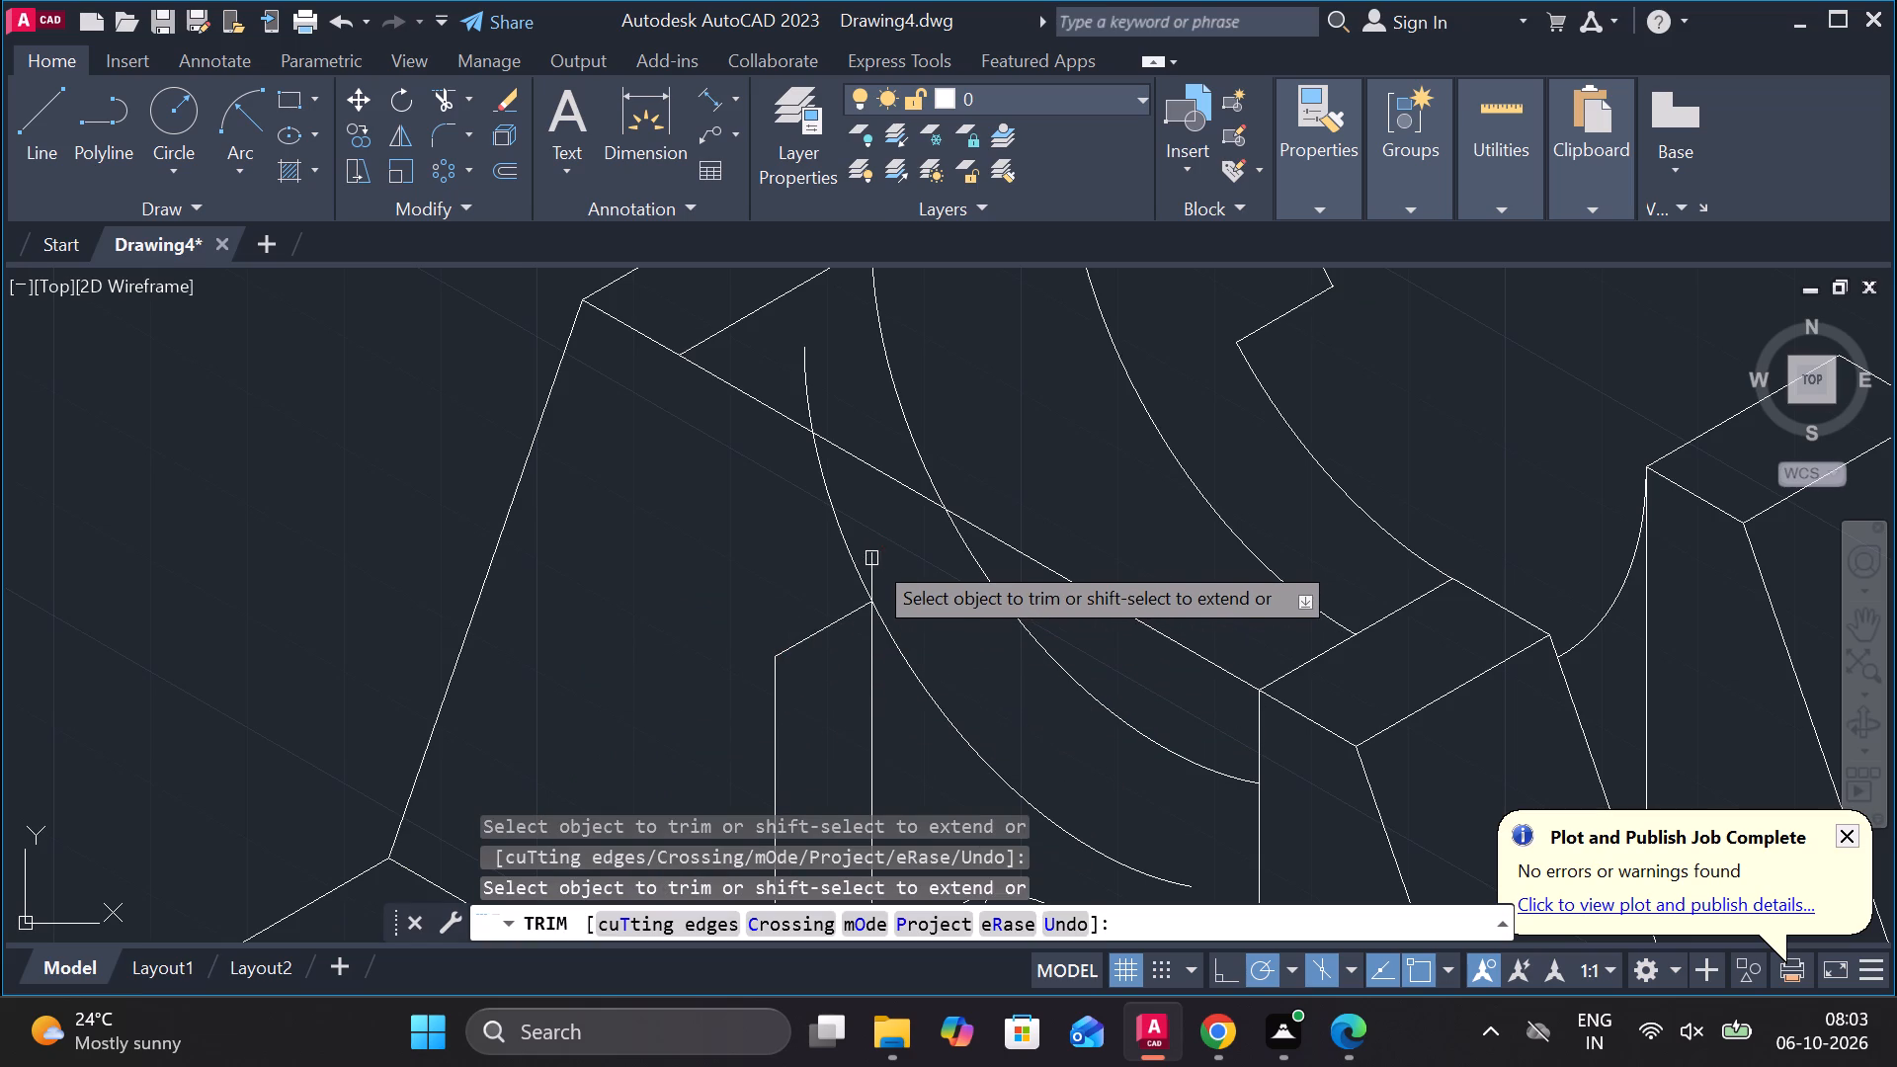
click(872, 572)
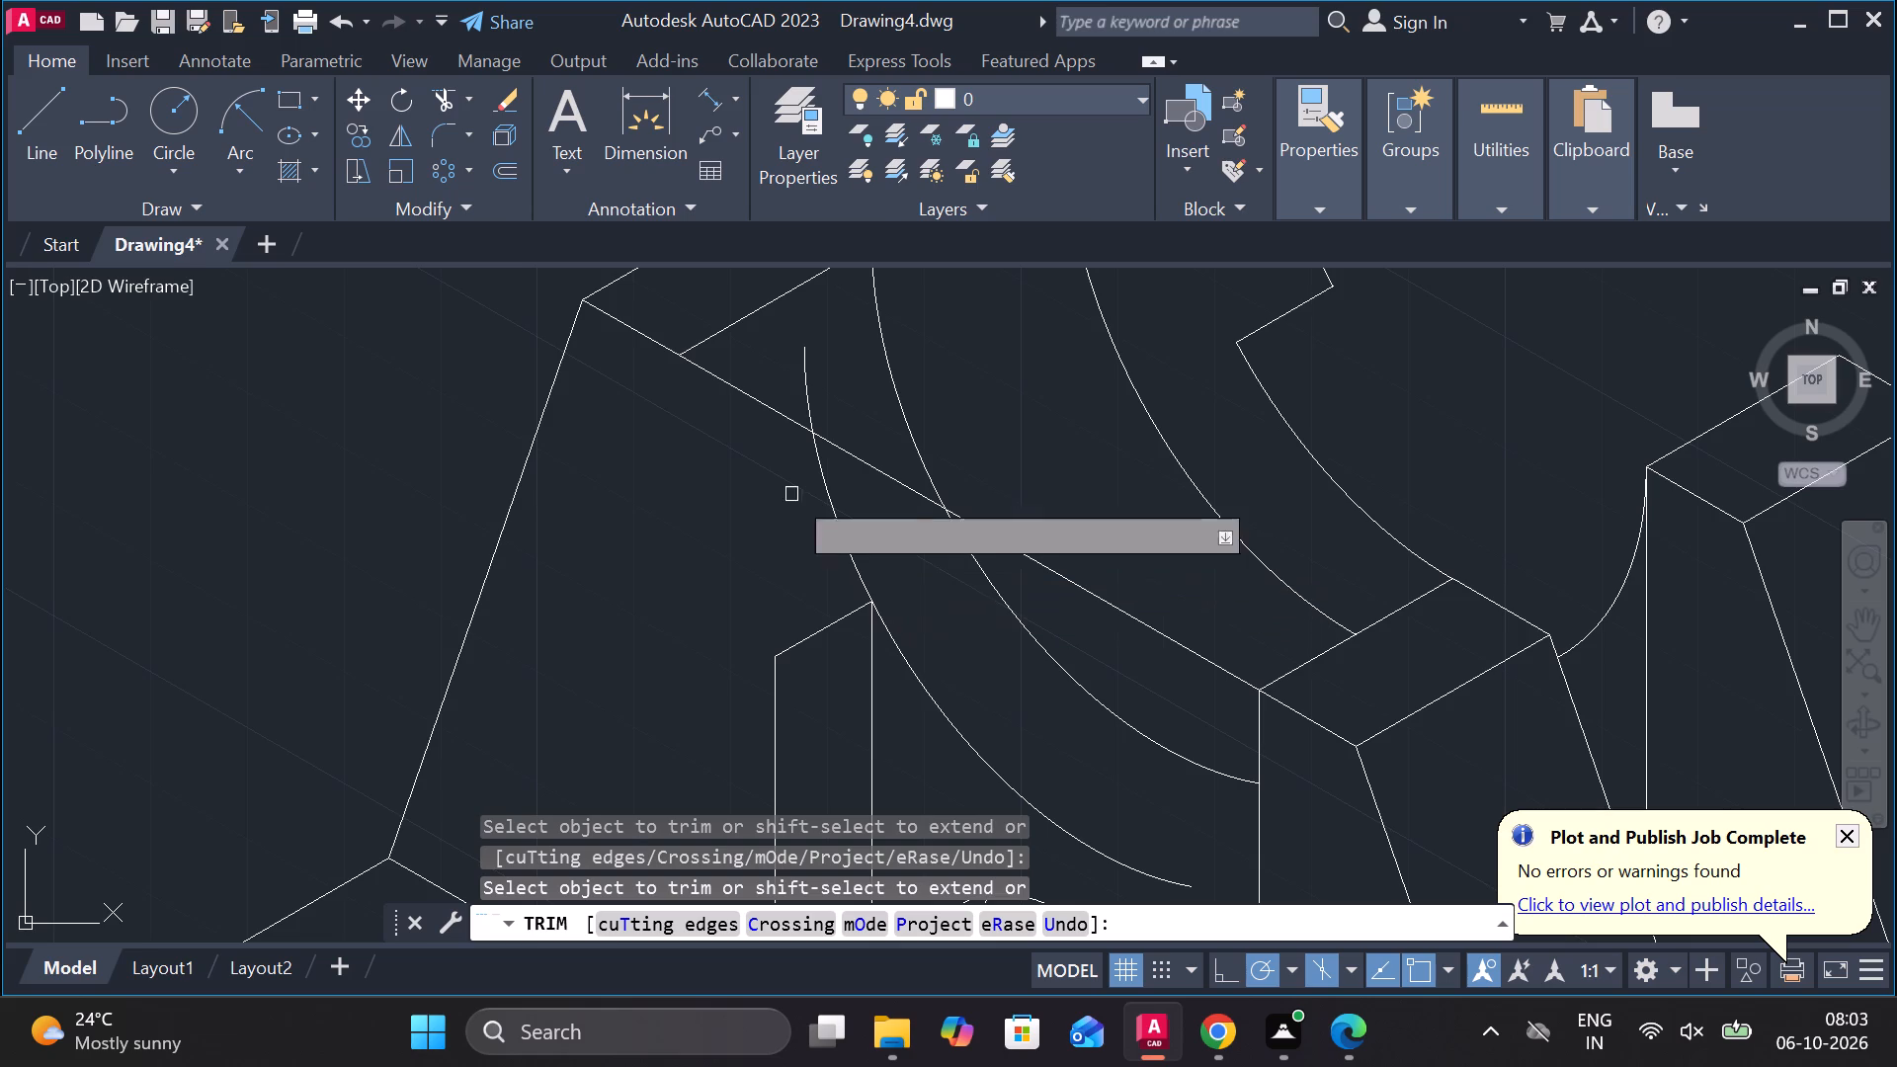
click(755, 386)
key(grave)
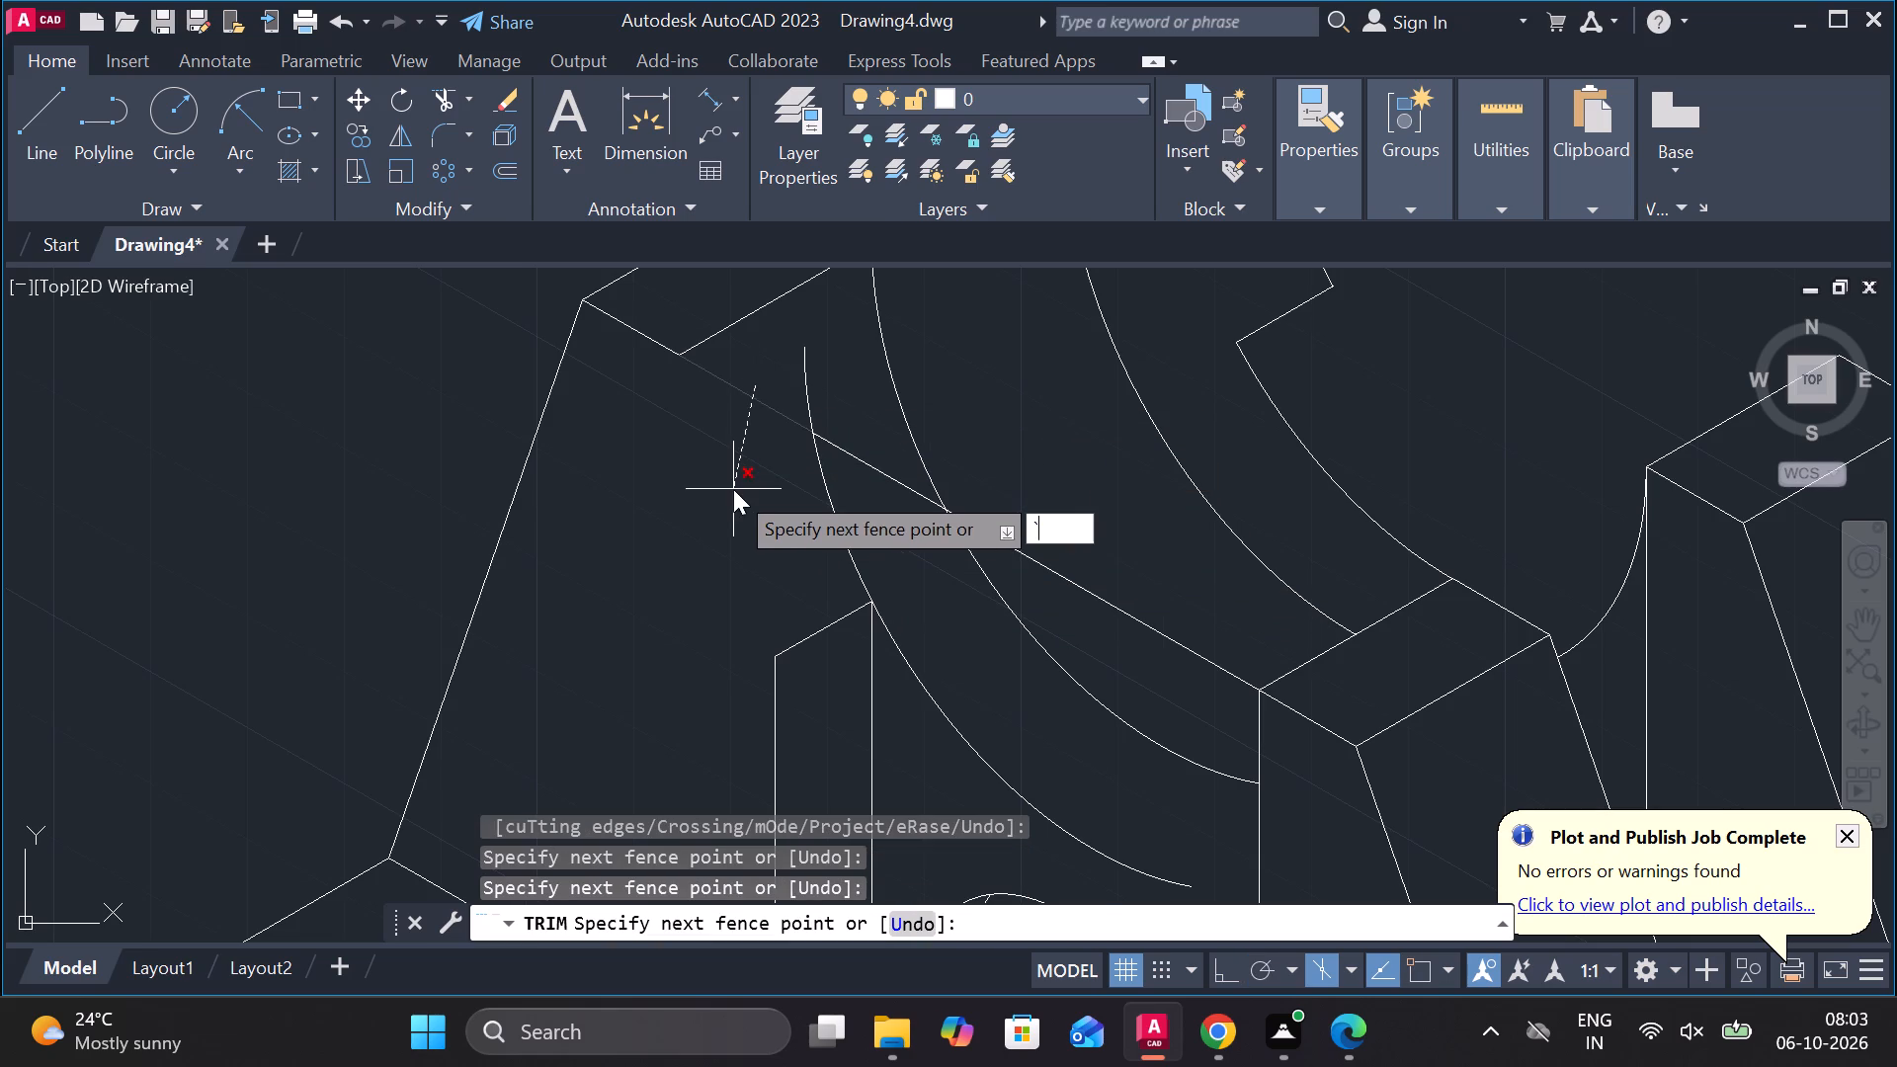
key(Escape)
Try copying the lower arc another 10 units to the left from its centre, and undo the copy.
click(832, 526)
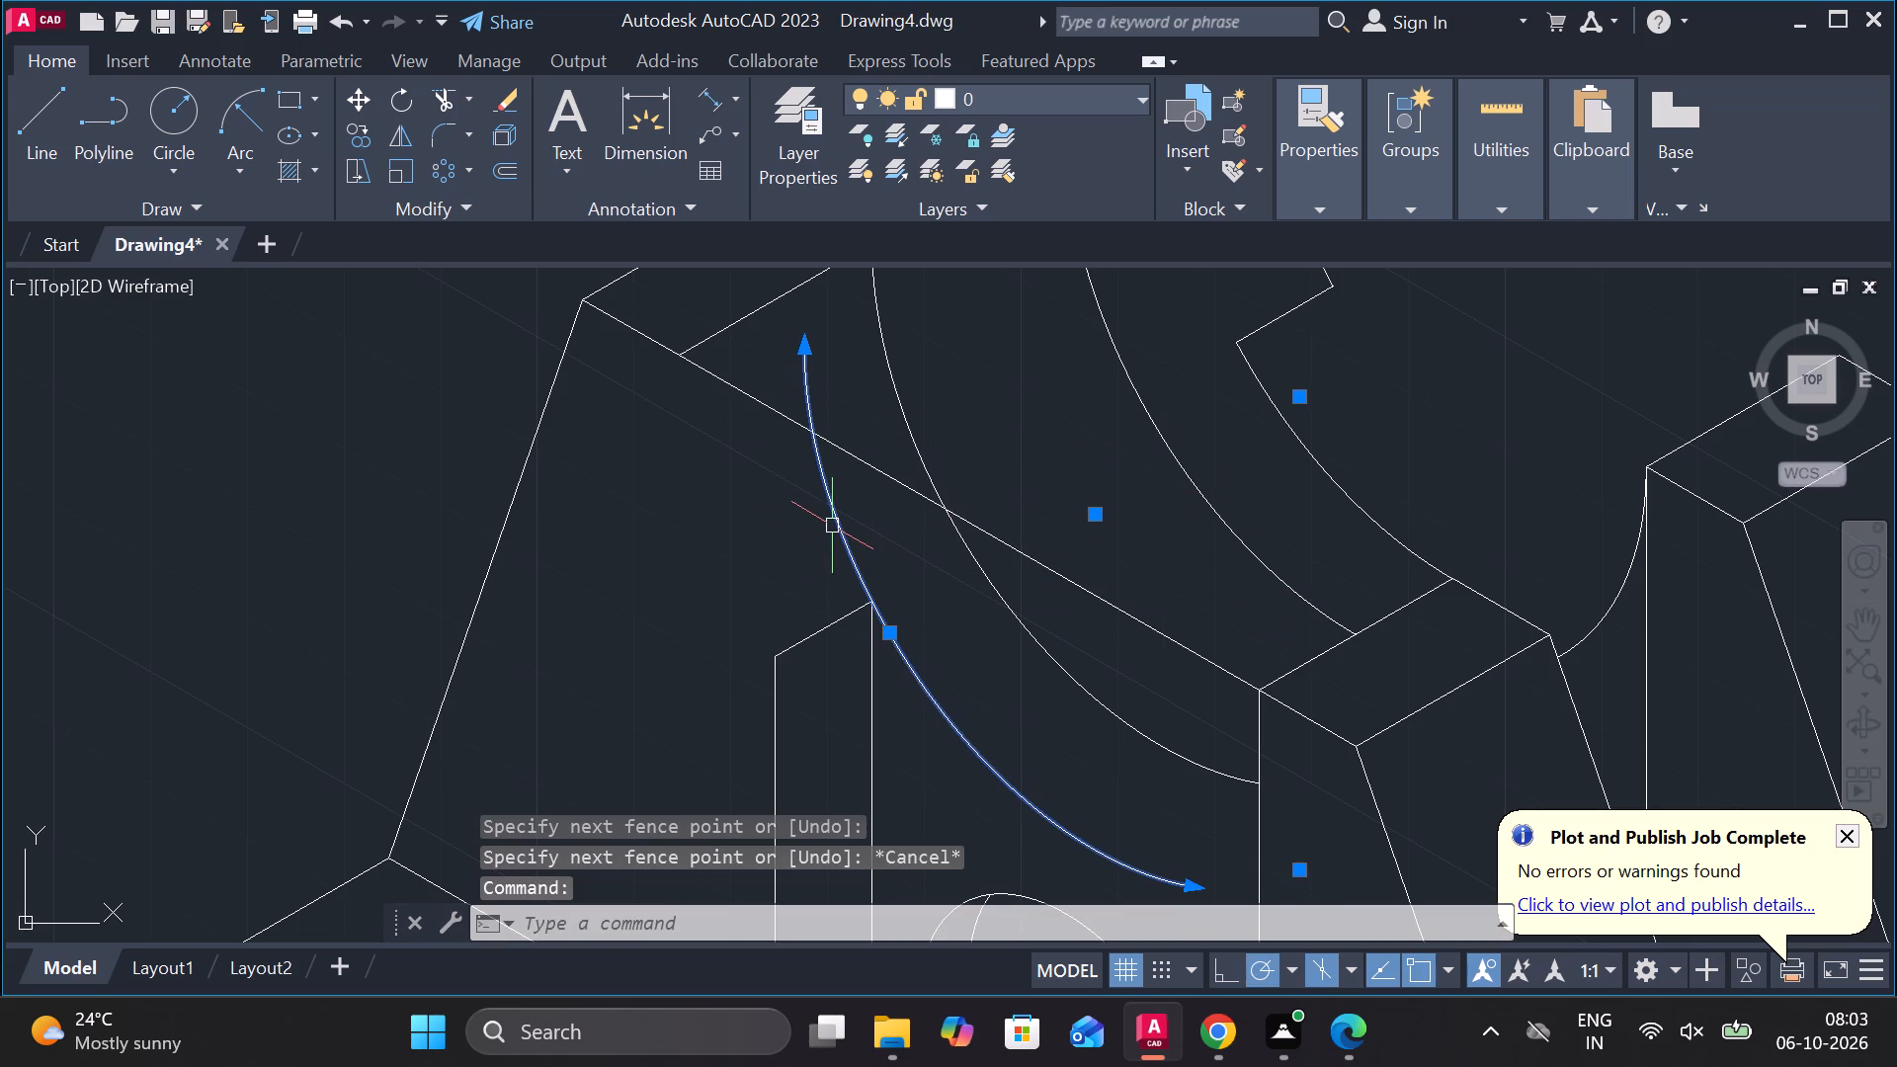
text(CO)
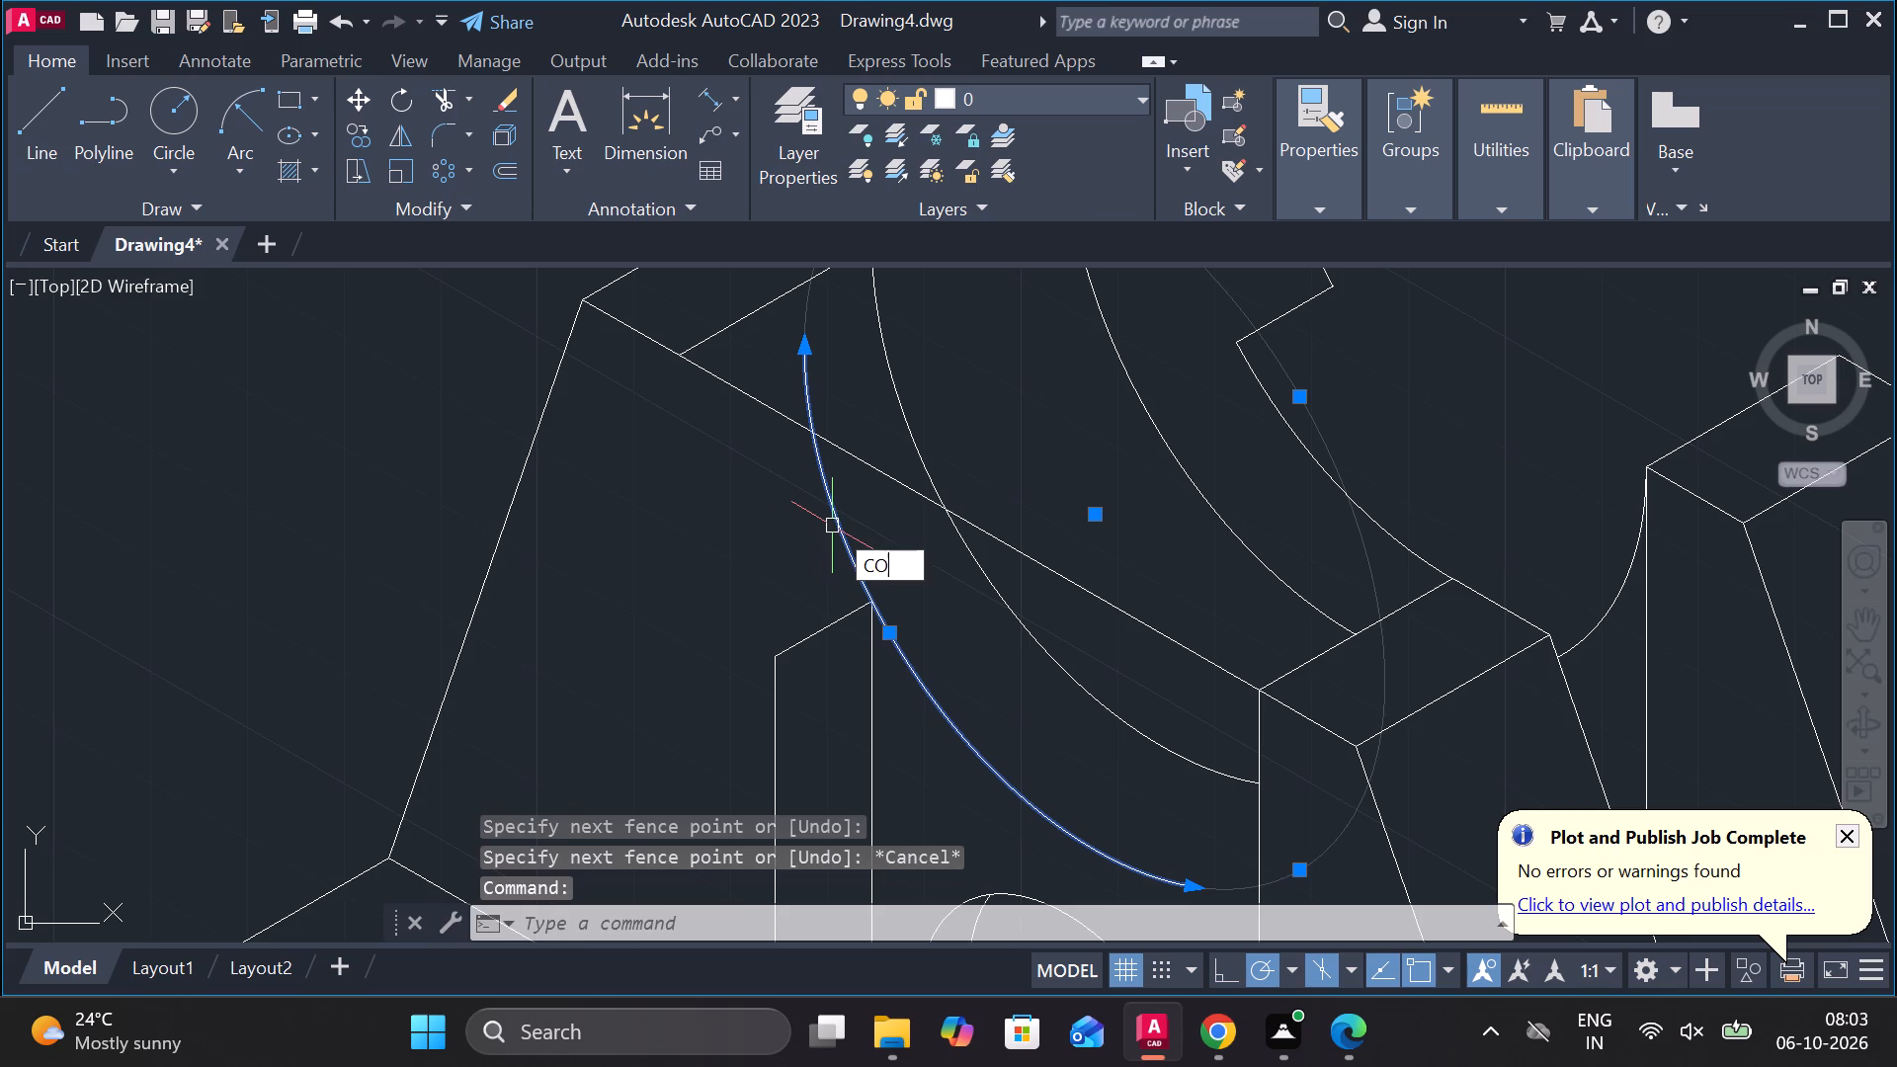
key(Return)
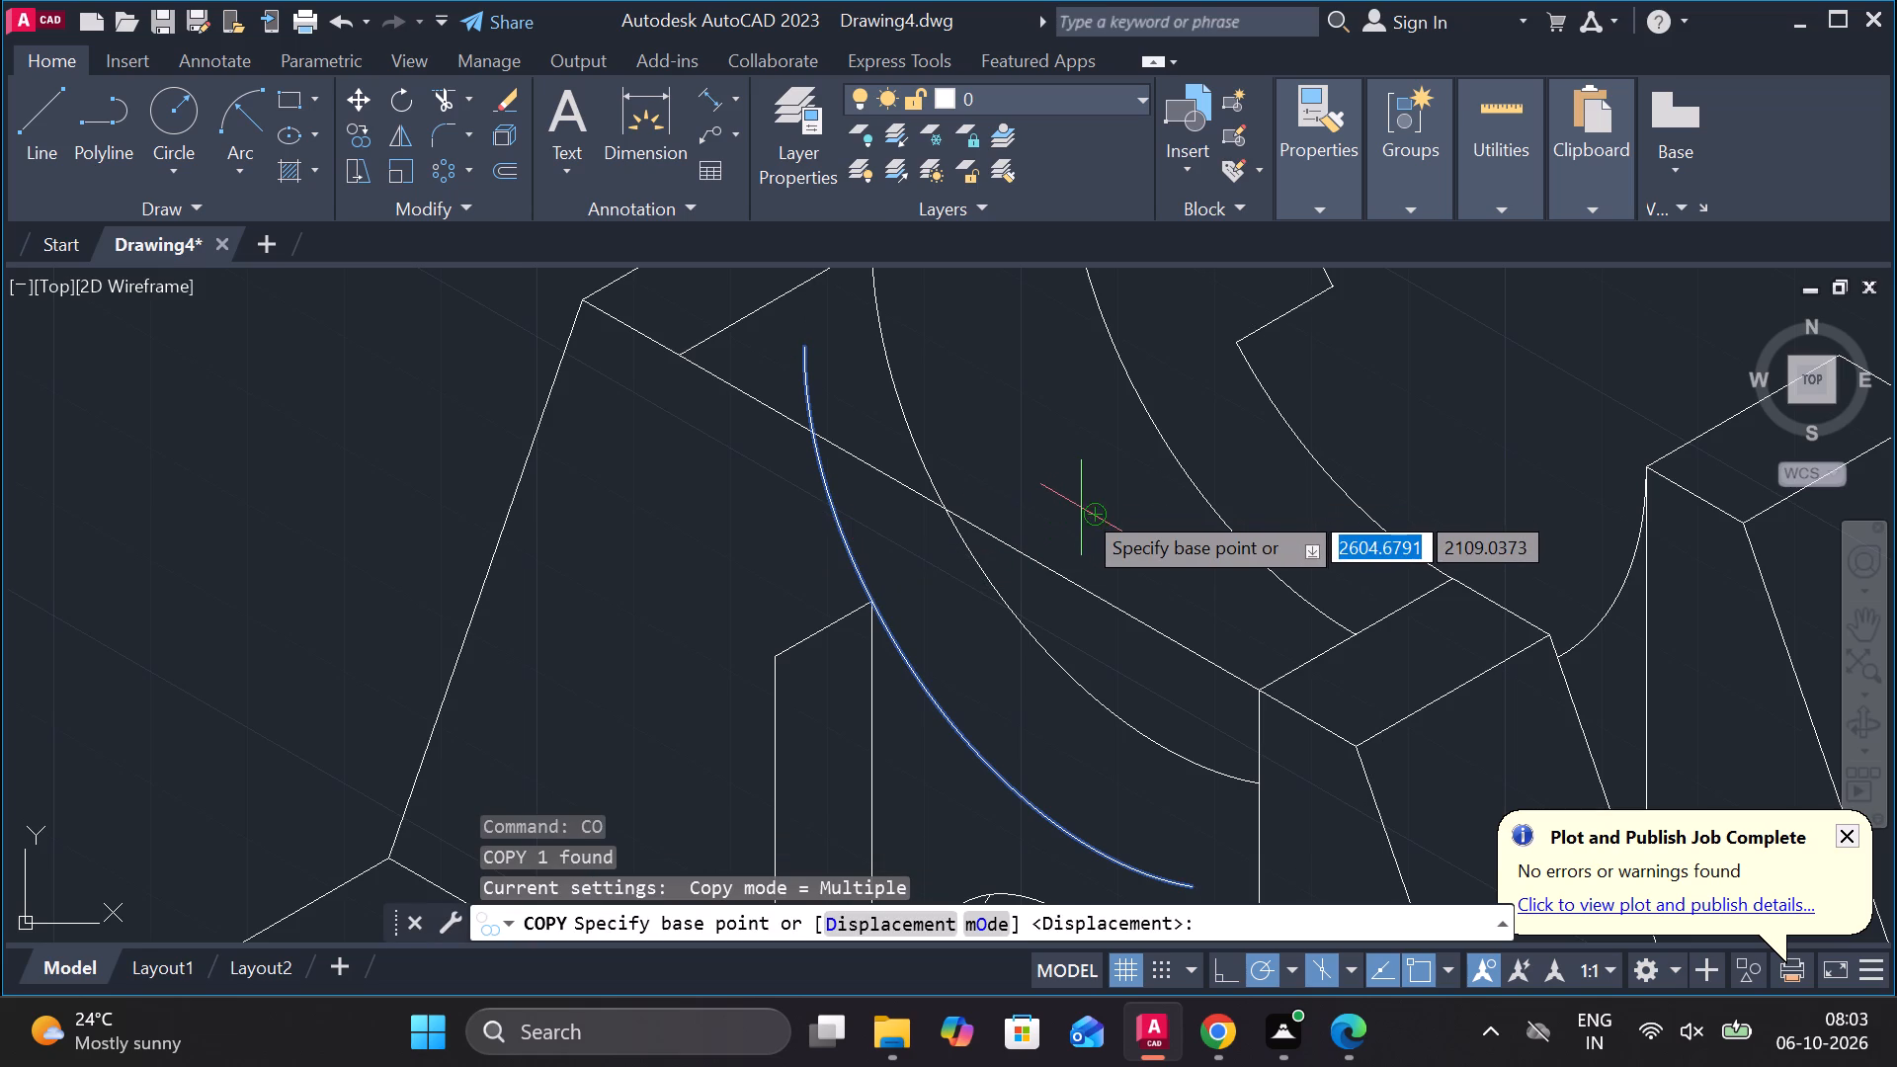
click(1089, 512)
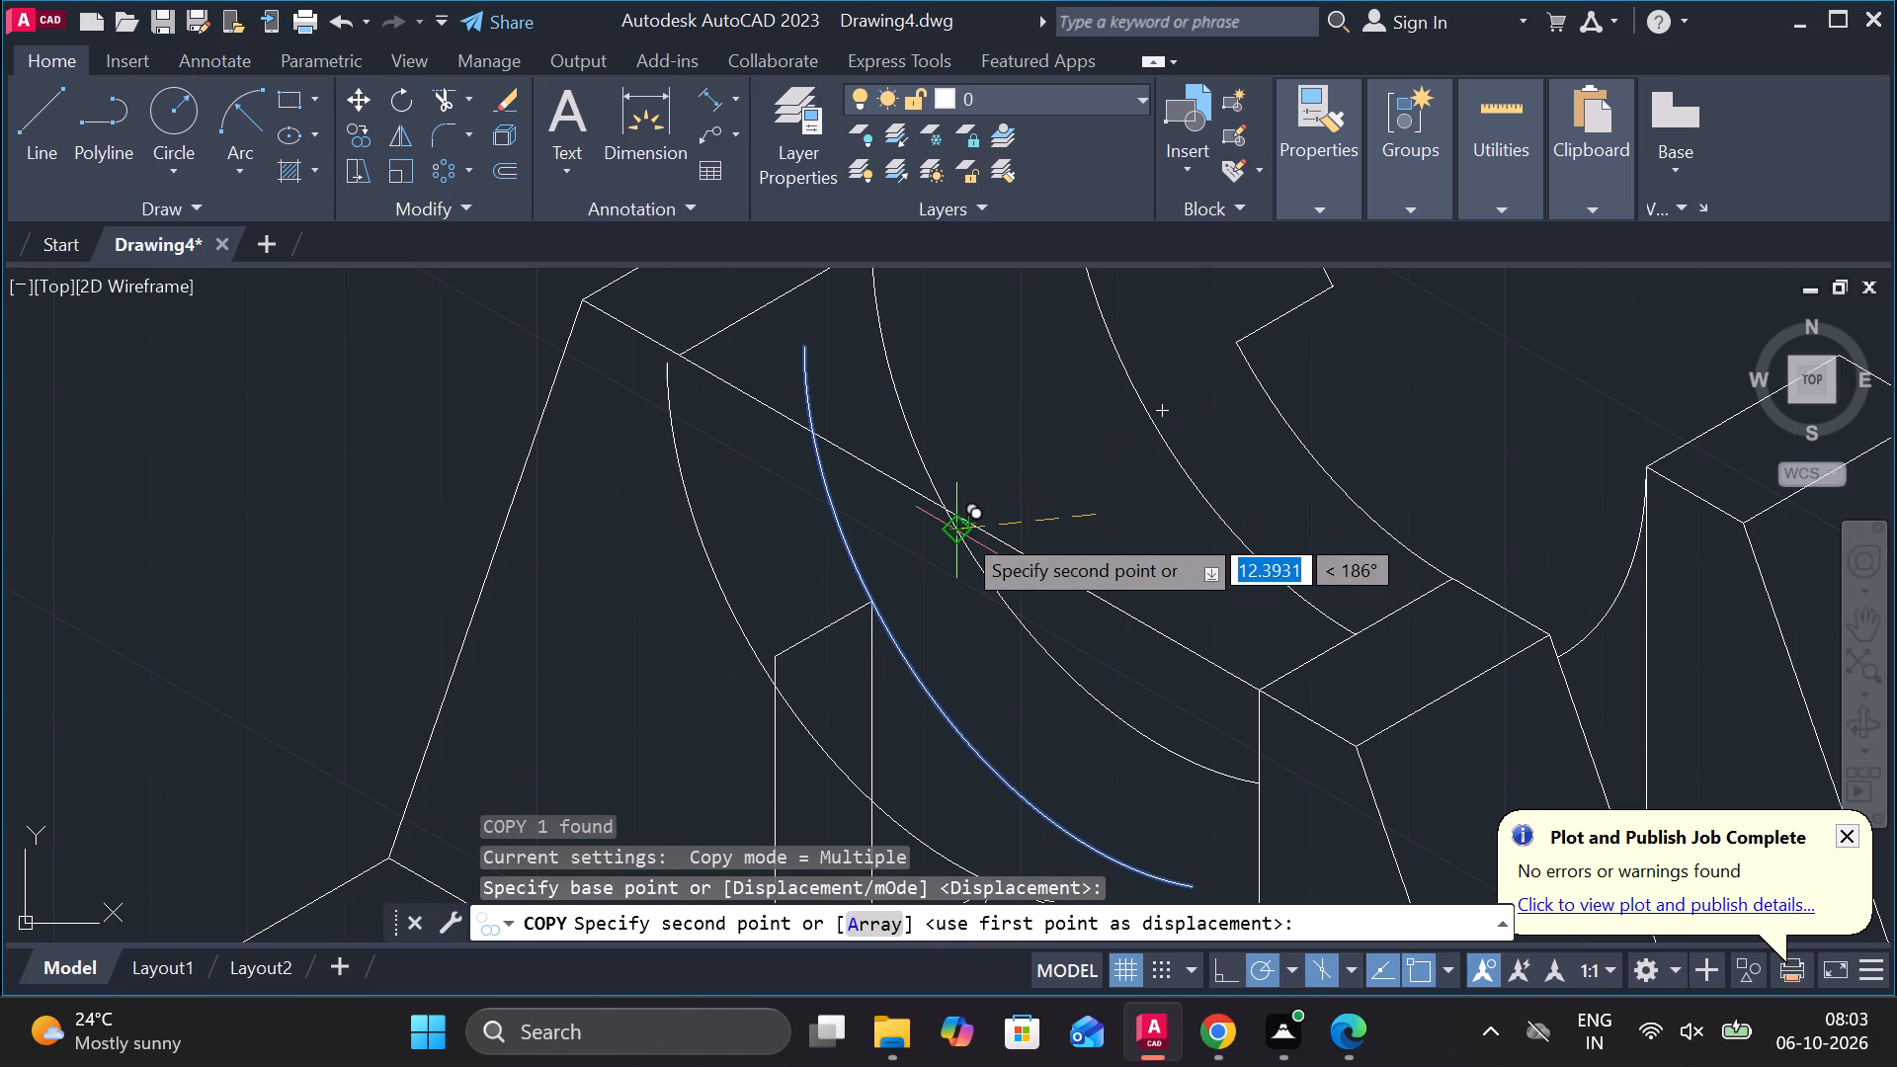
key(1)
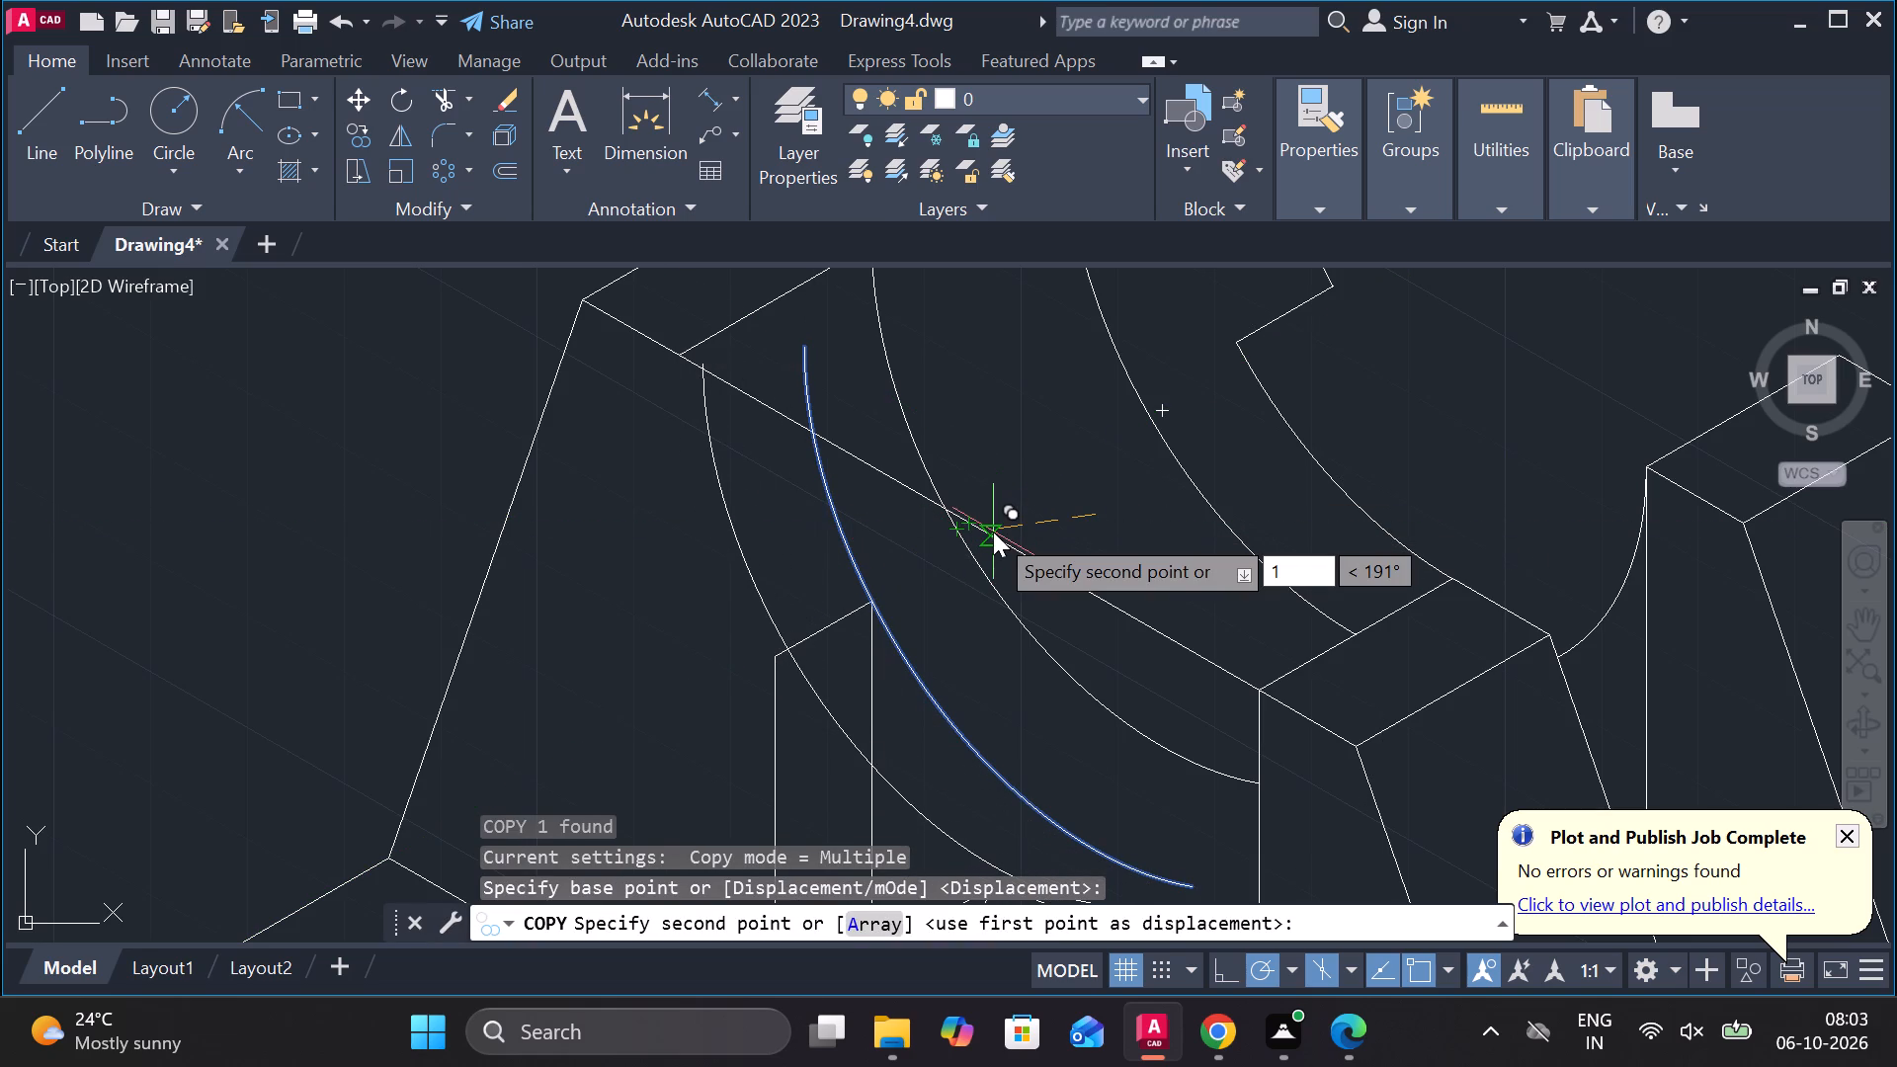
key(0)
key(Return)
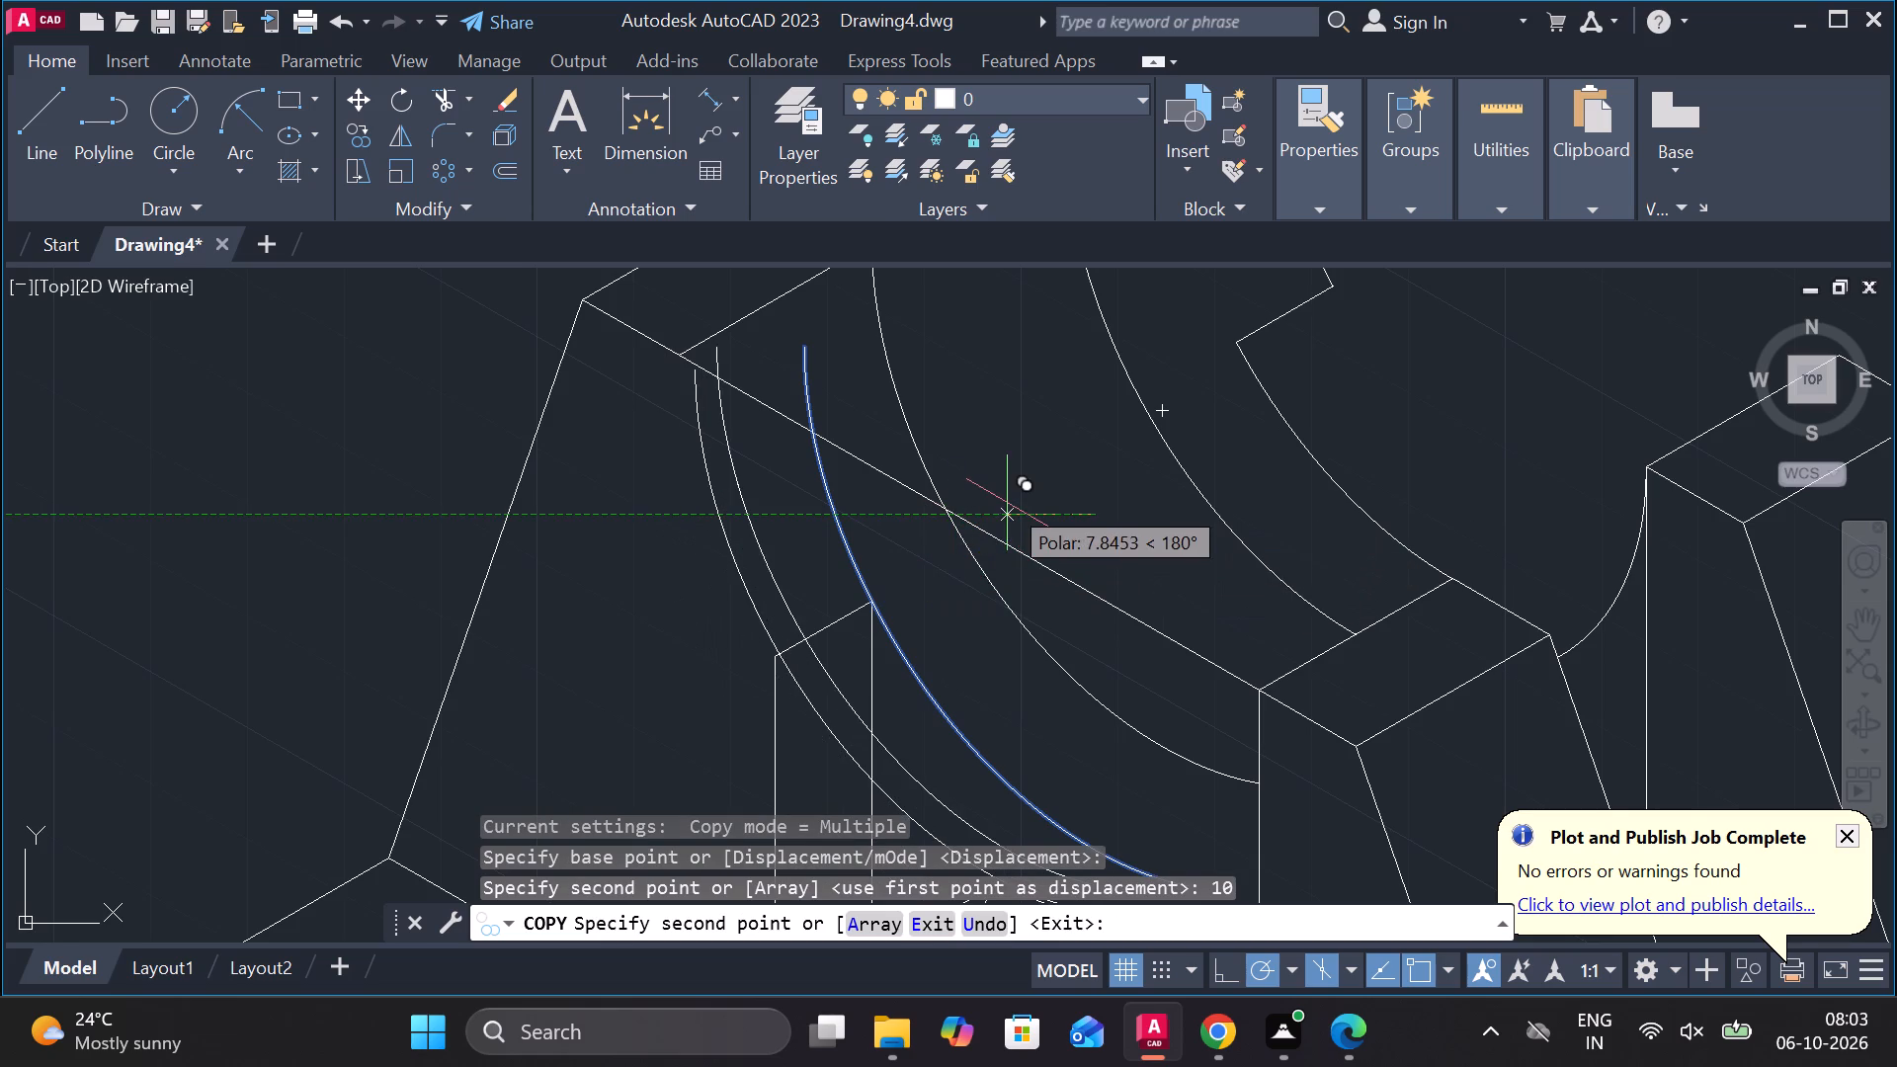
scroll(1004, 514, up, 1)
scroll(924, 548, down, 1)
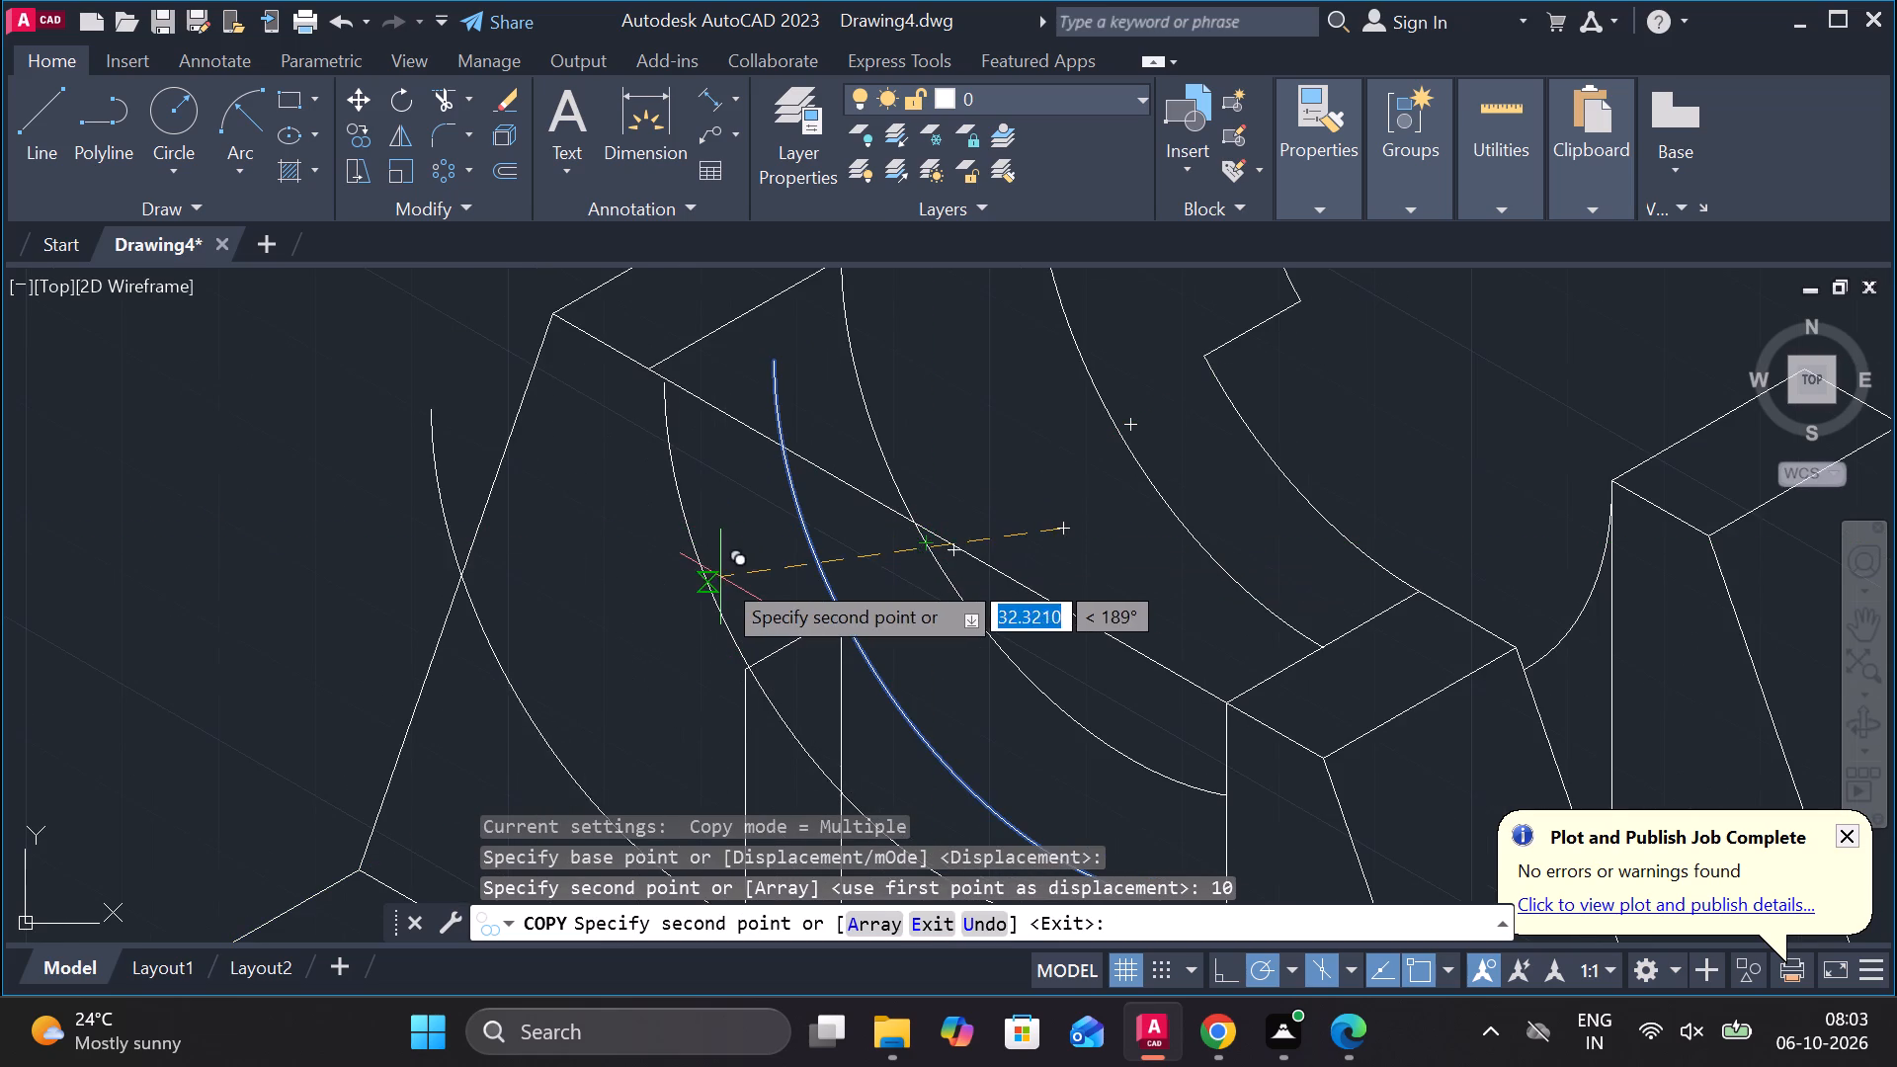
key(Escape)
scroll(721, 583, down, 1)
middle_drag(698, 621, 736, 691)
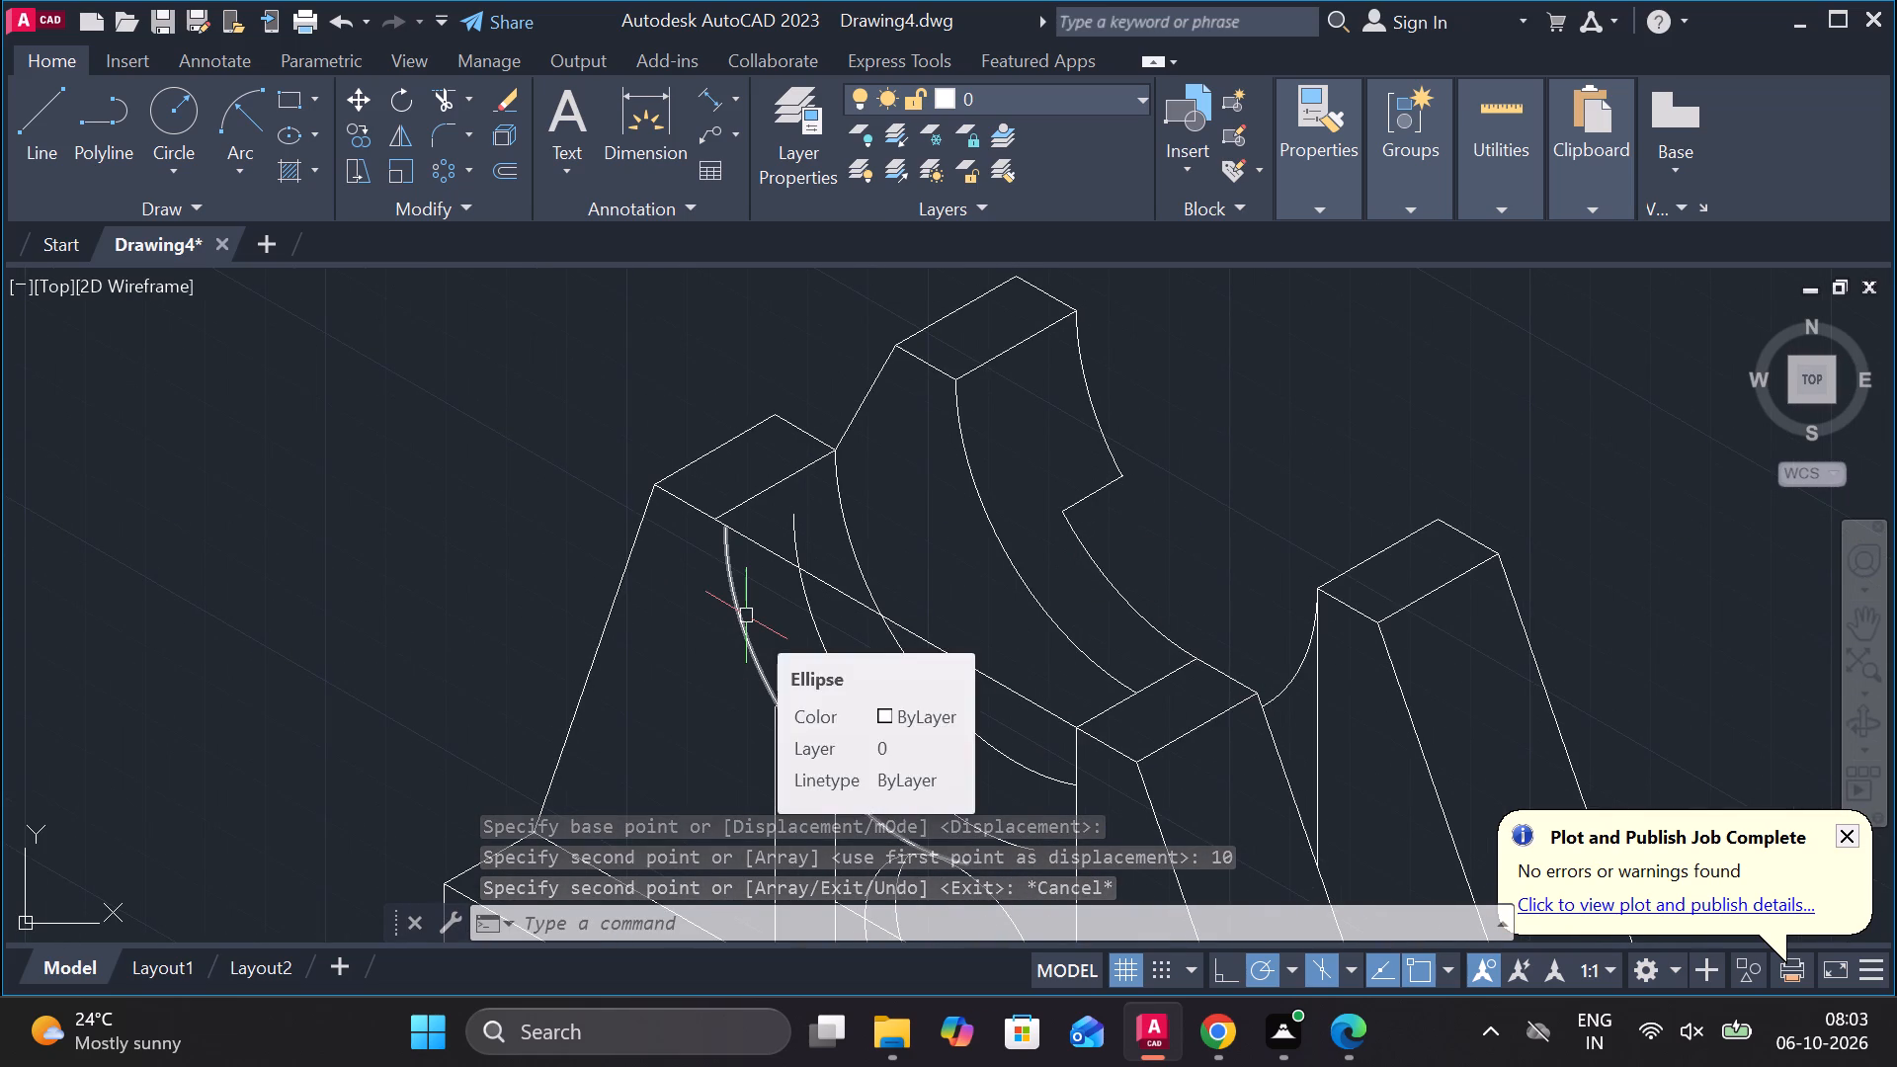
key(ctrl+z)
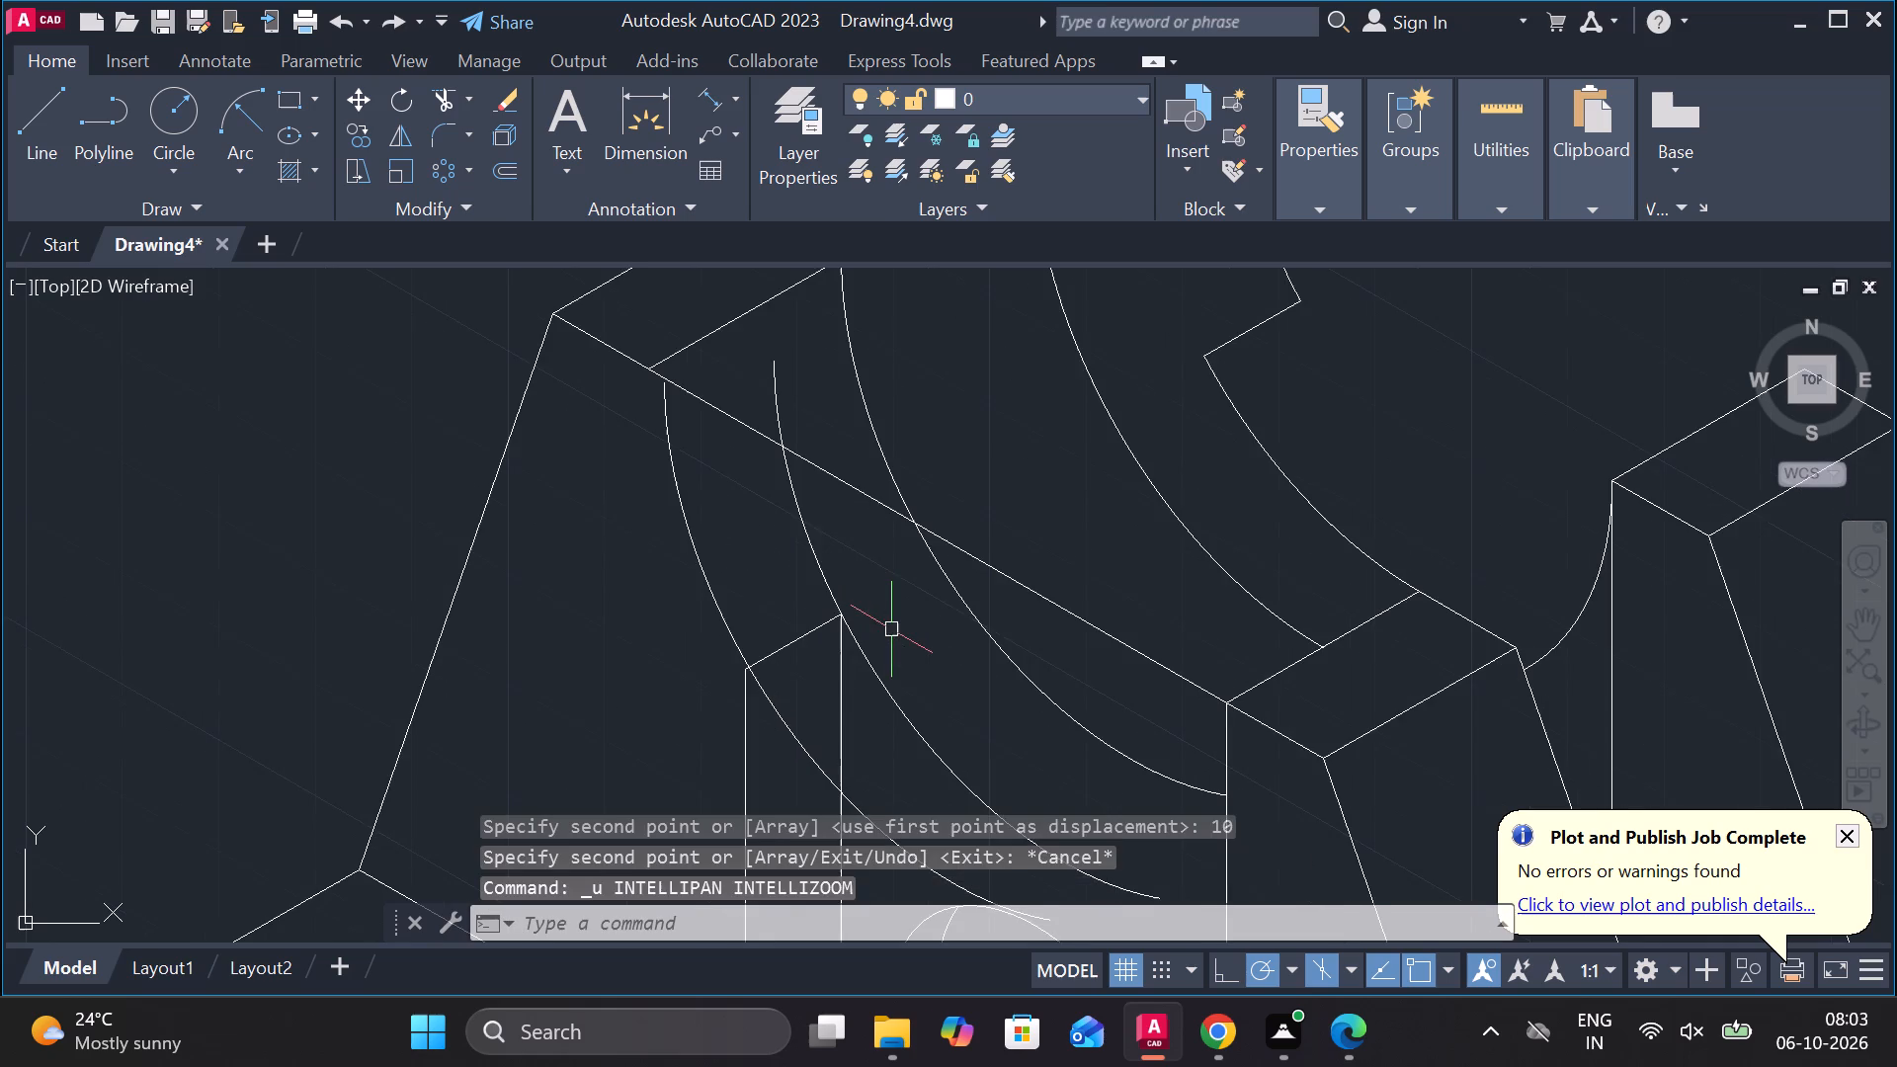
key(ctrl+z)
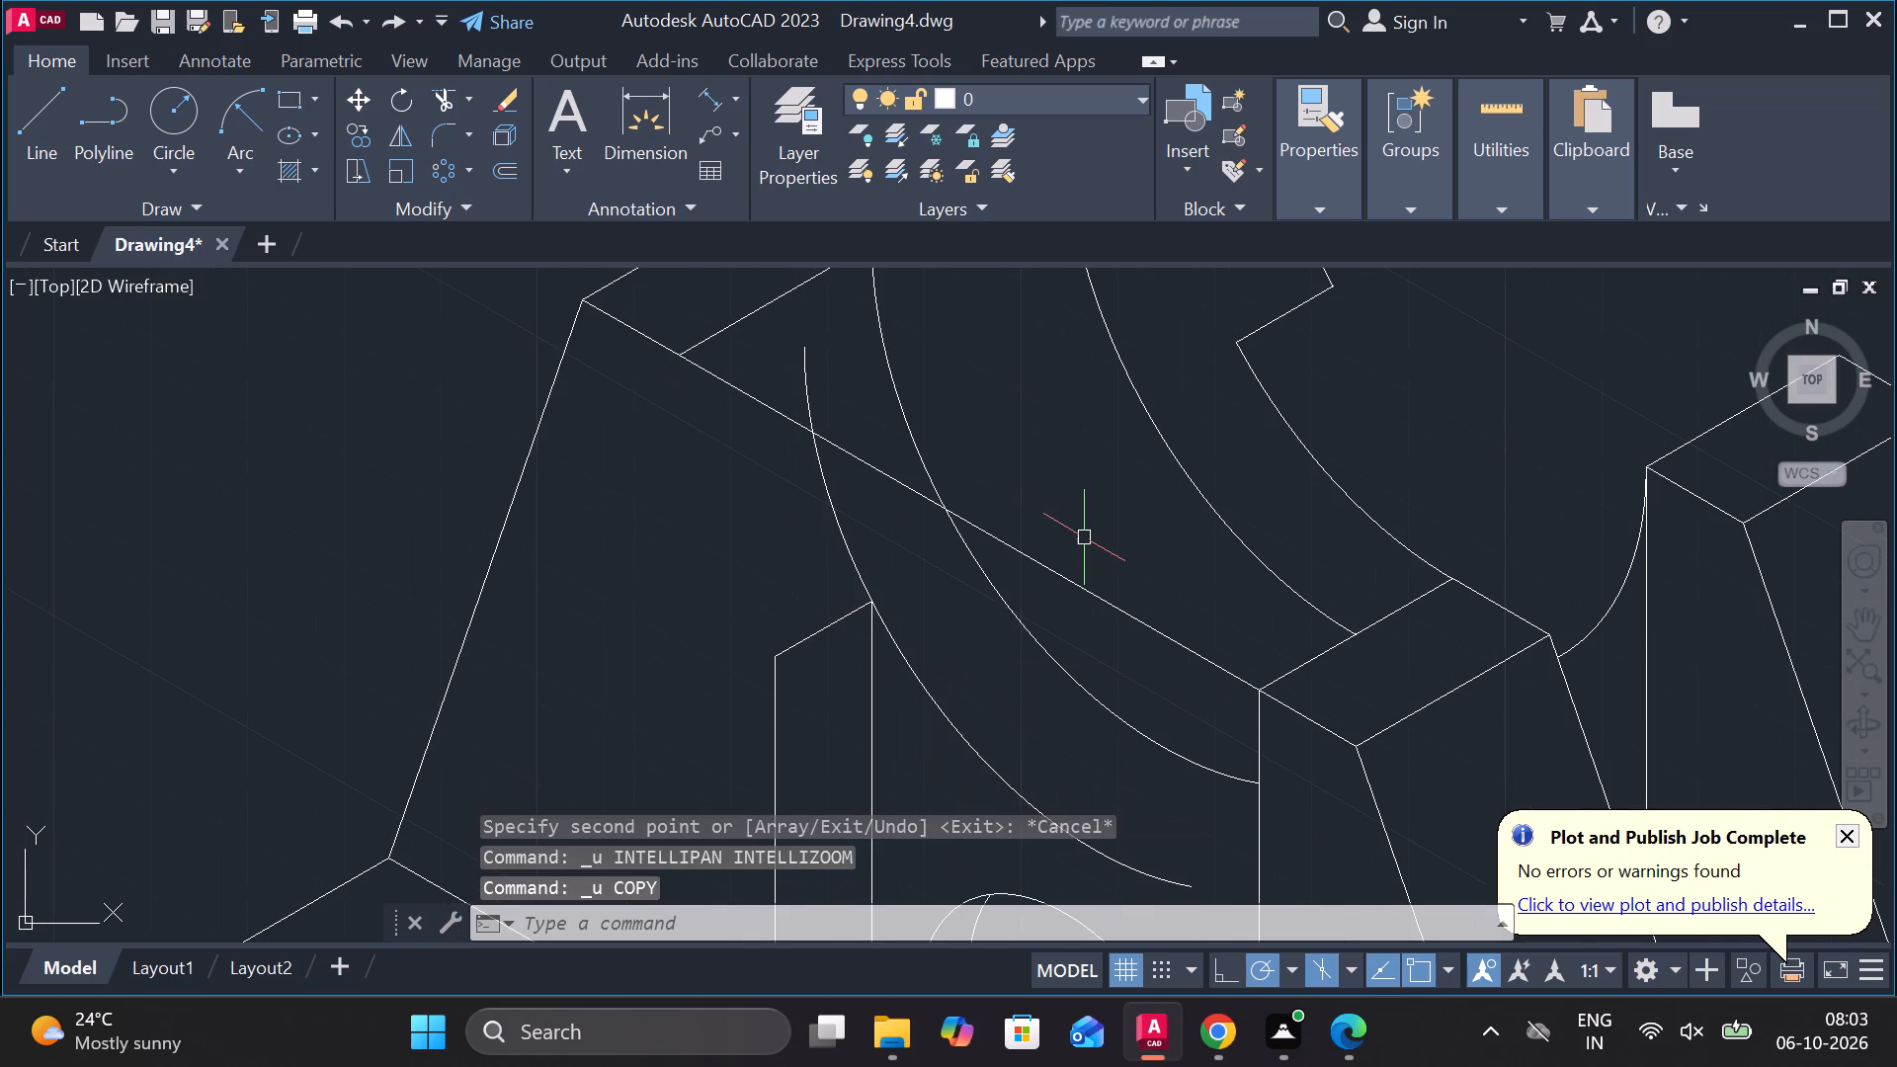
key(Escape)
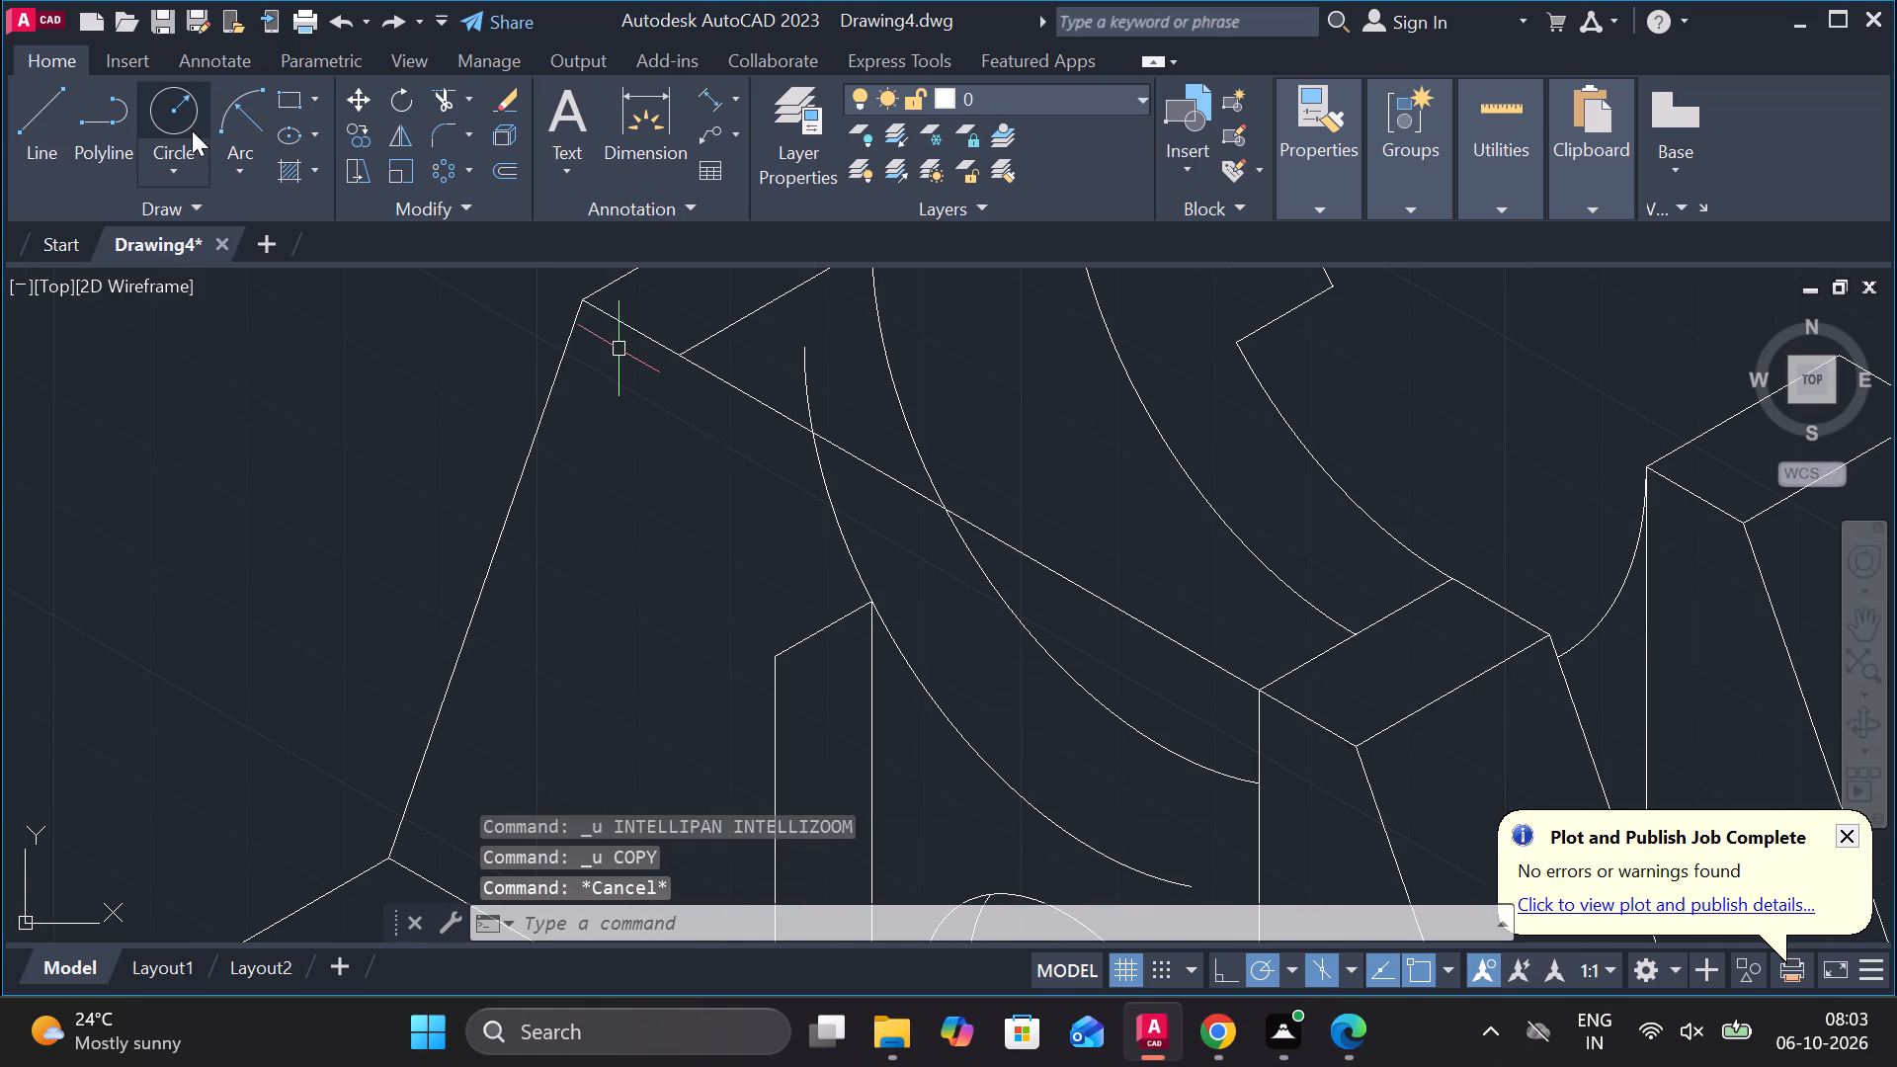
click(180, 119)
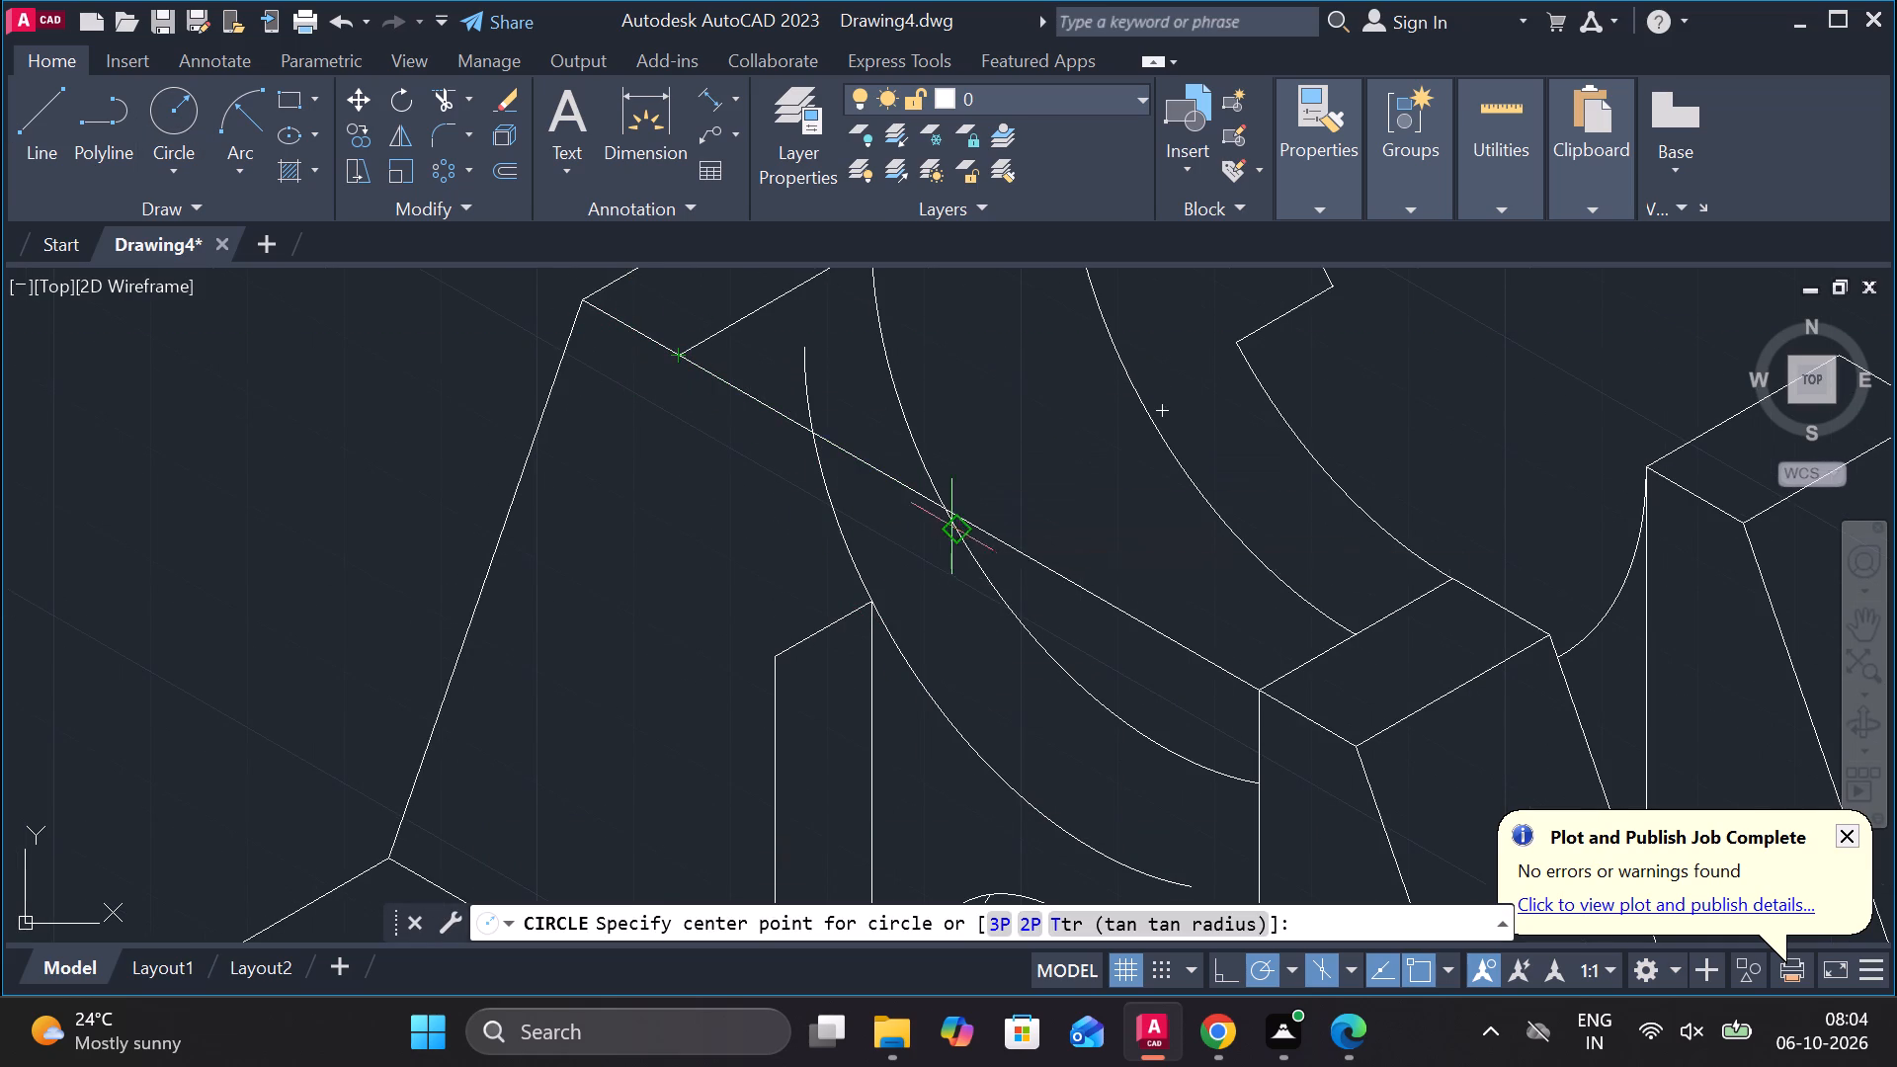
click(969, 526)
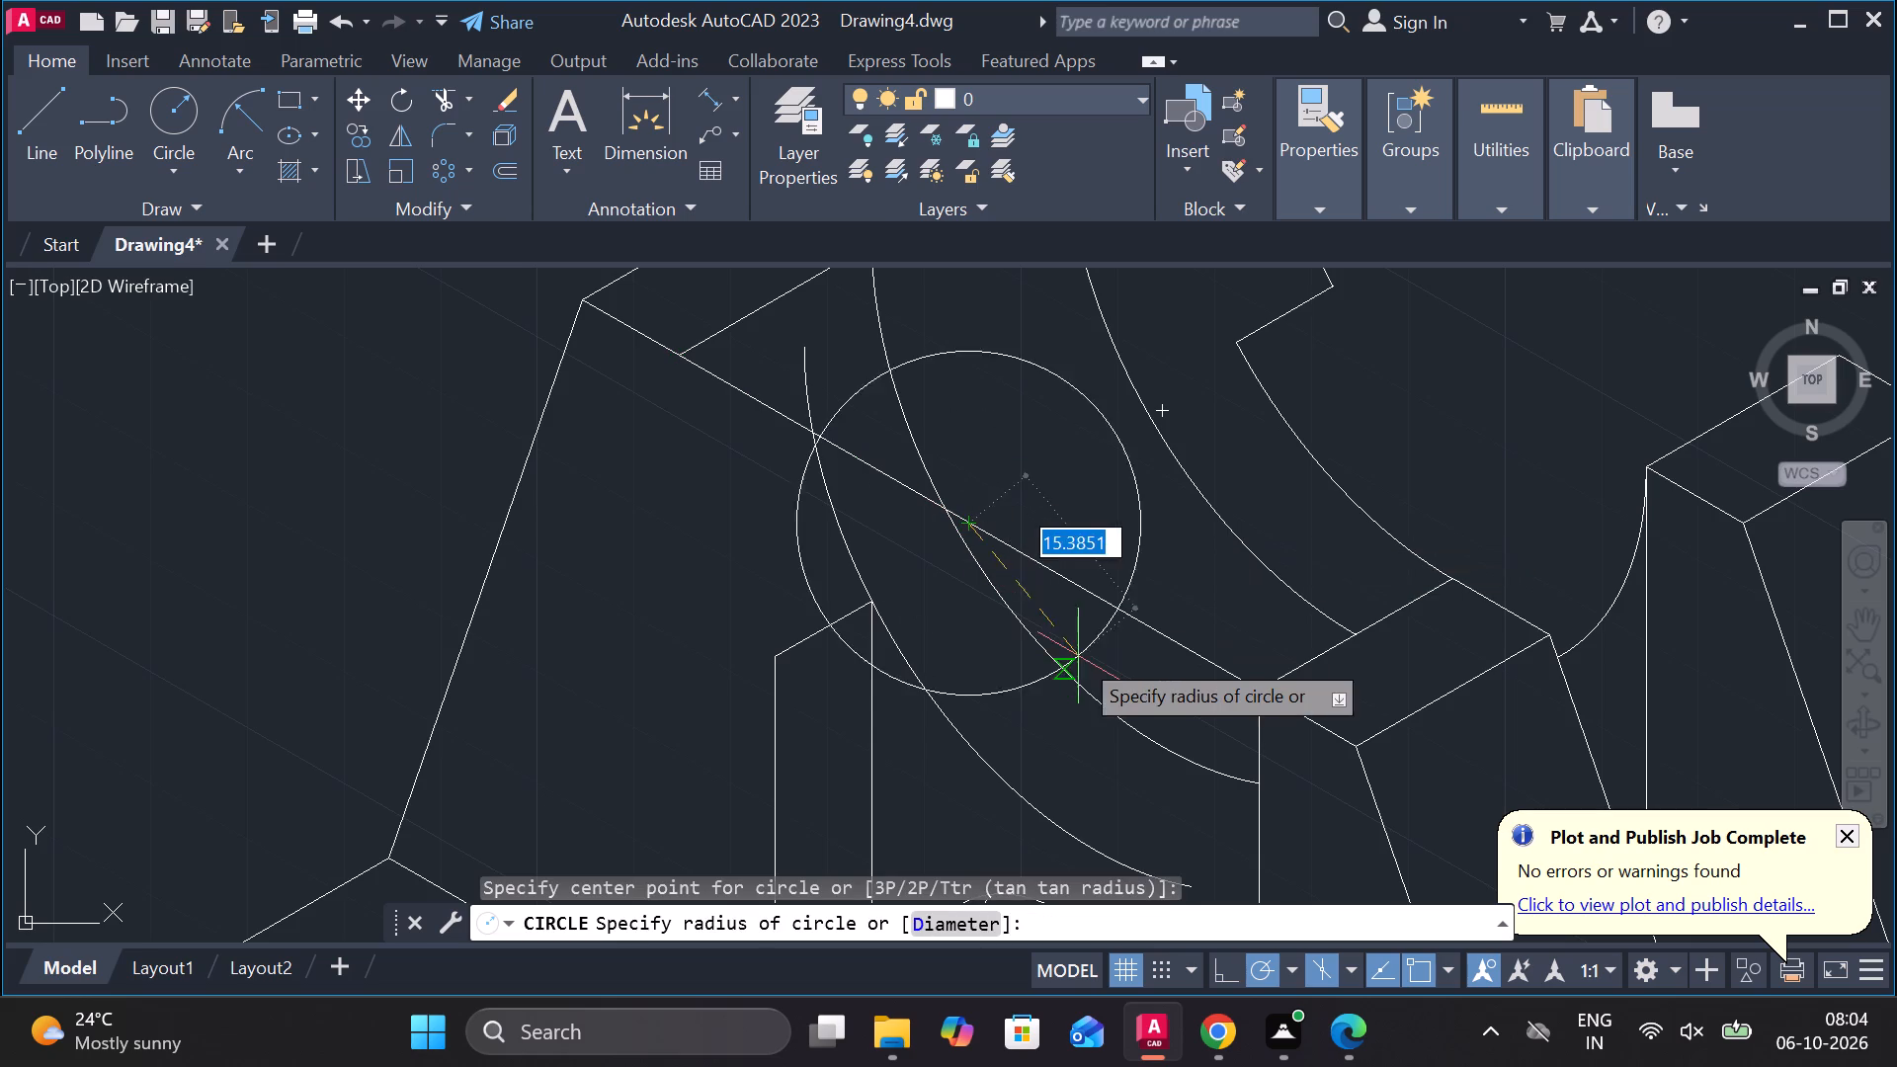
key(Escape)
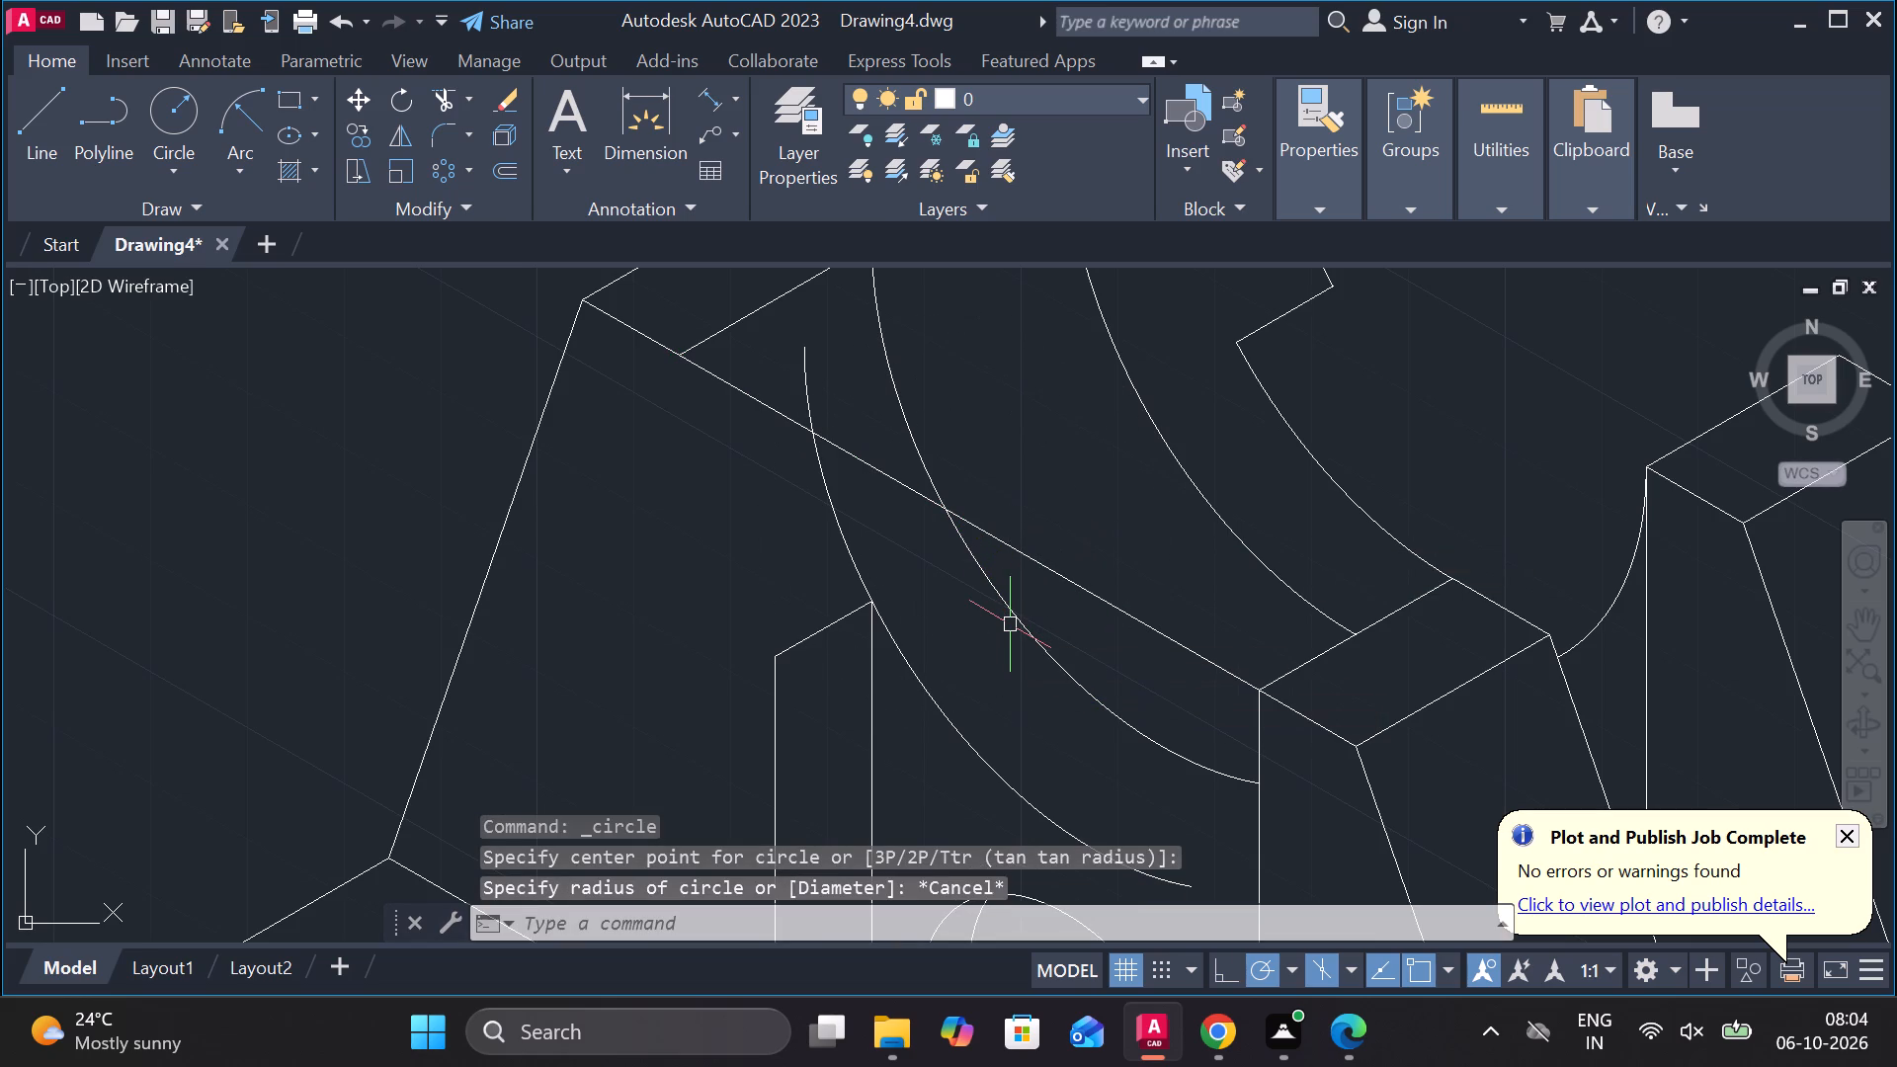
Draw an isocircle of radius 30 centred on the midpoint of the line between the stepped block and the front rib.
text(EL)
key(Return)
key(i)
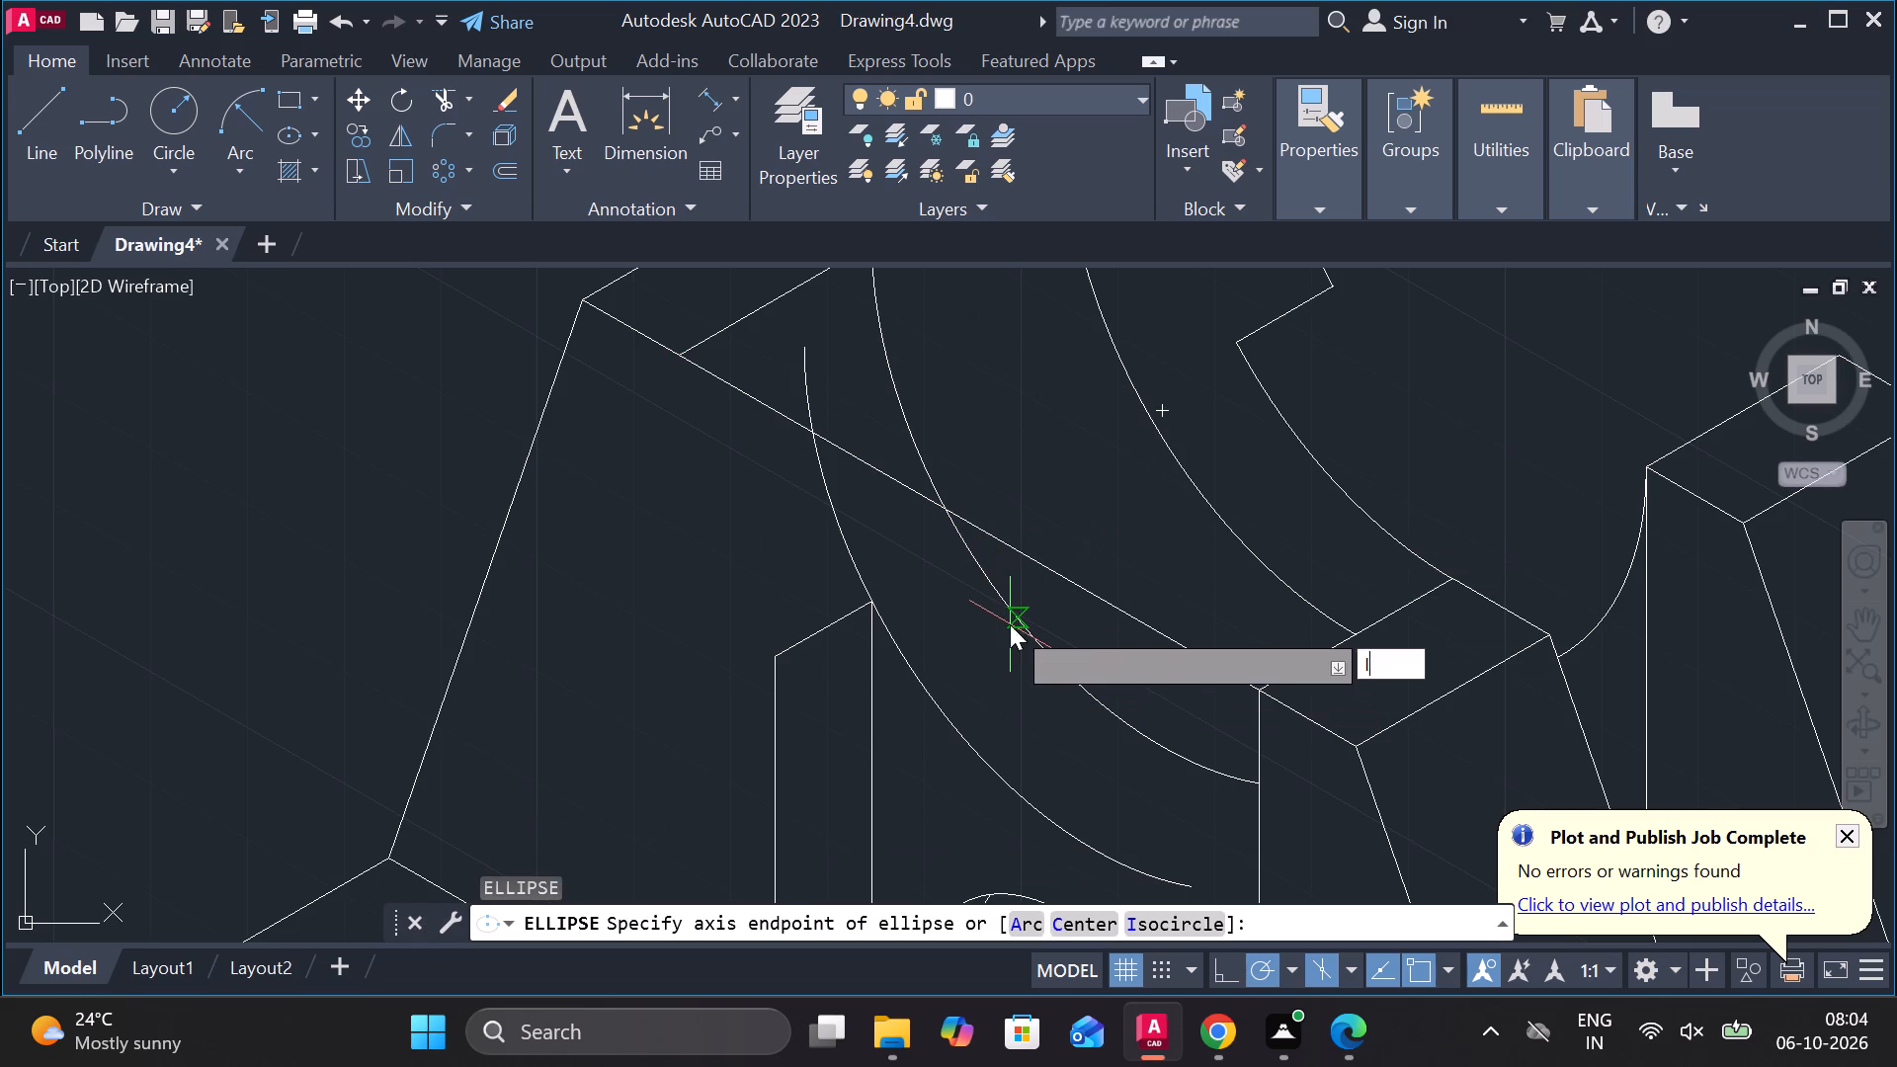
key(Return)
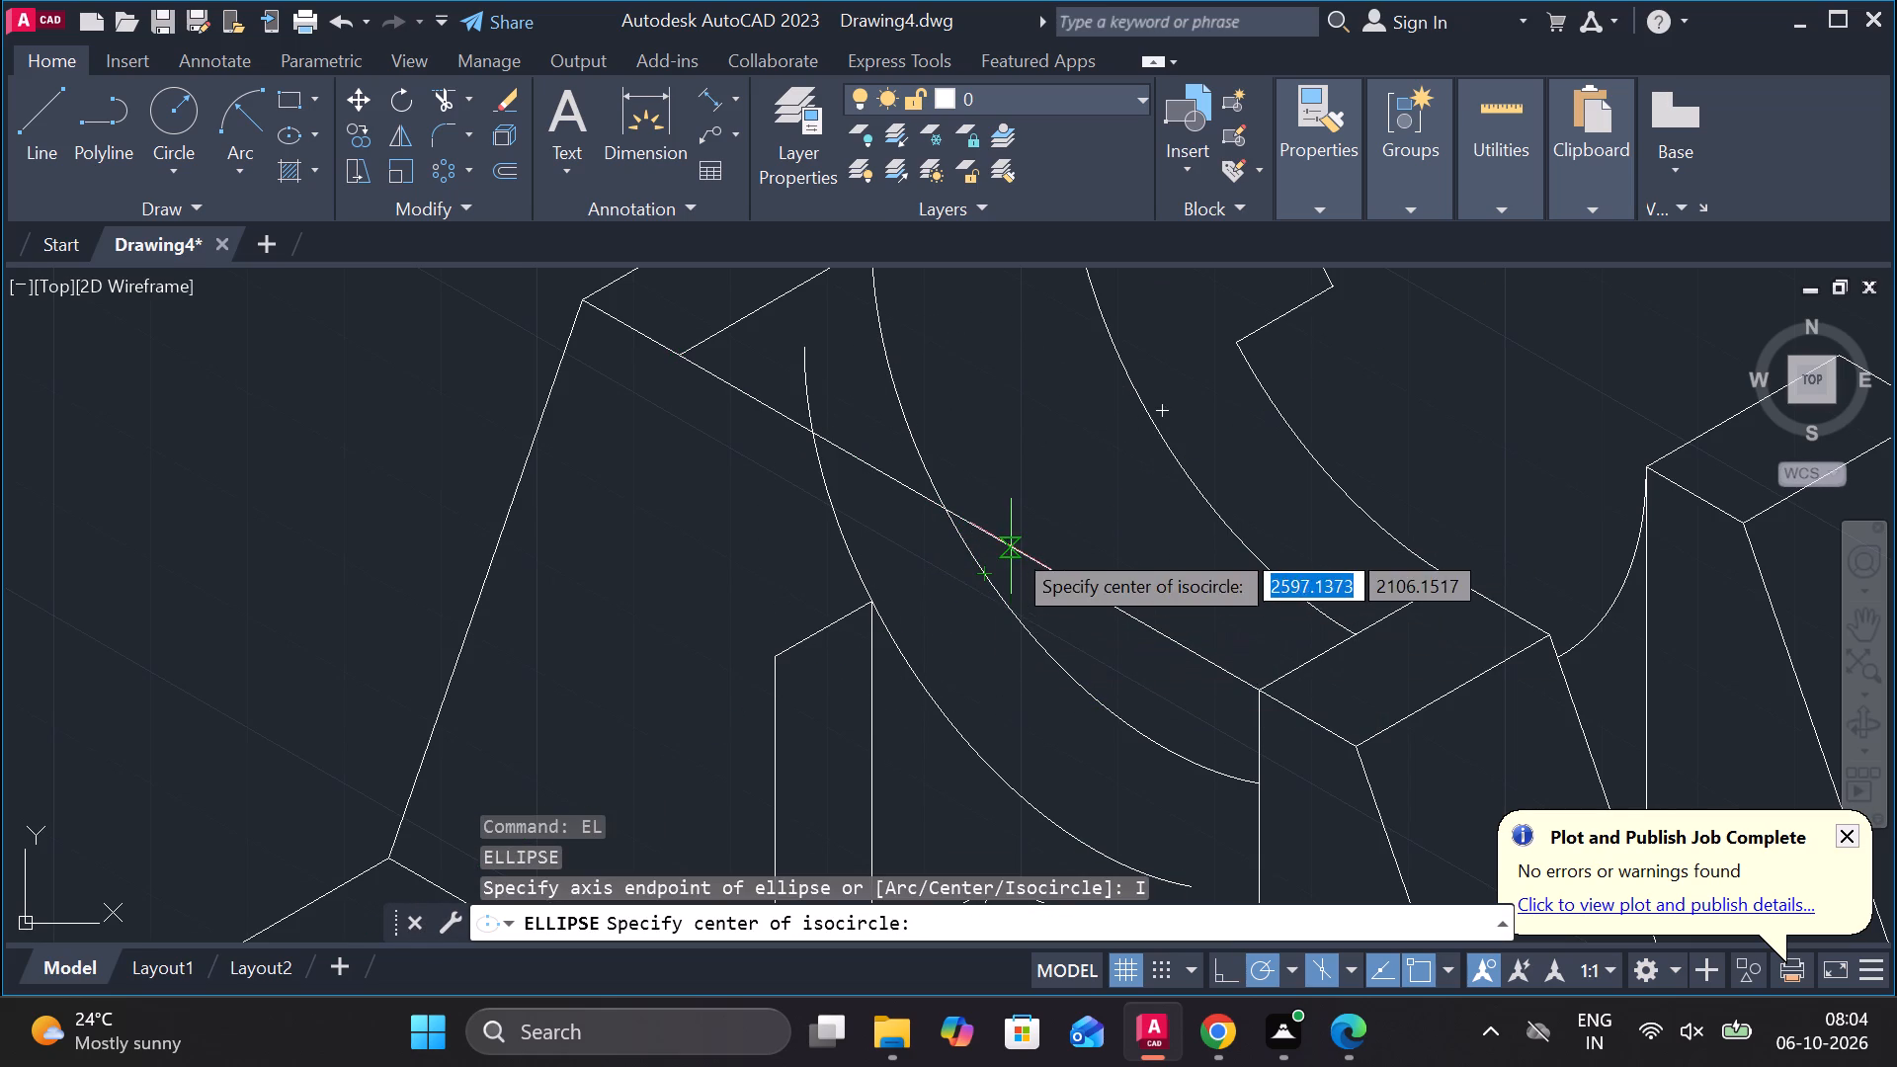
click(969, 519)
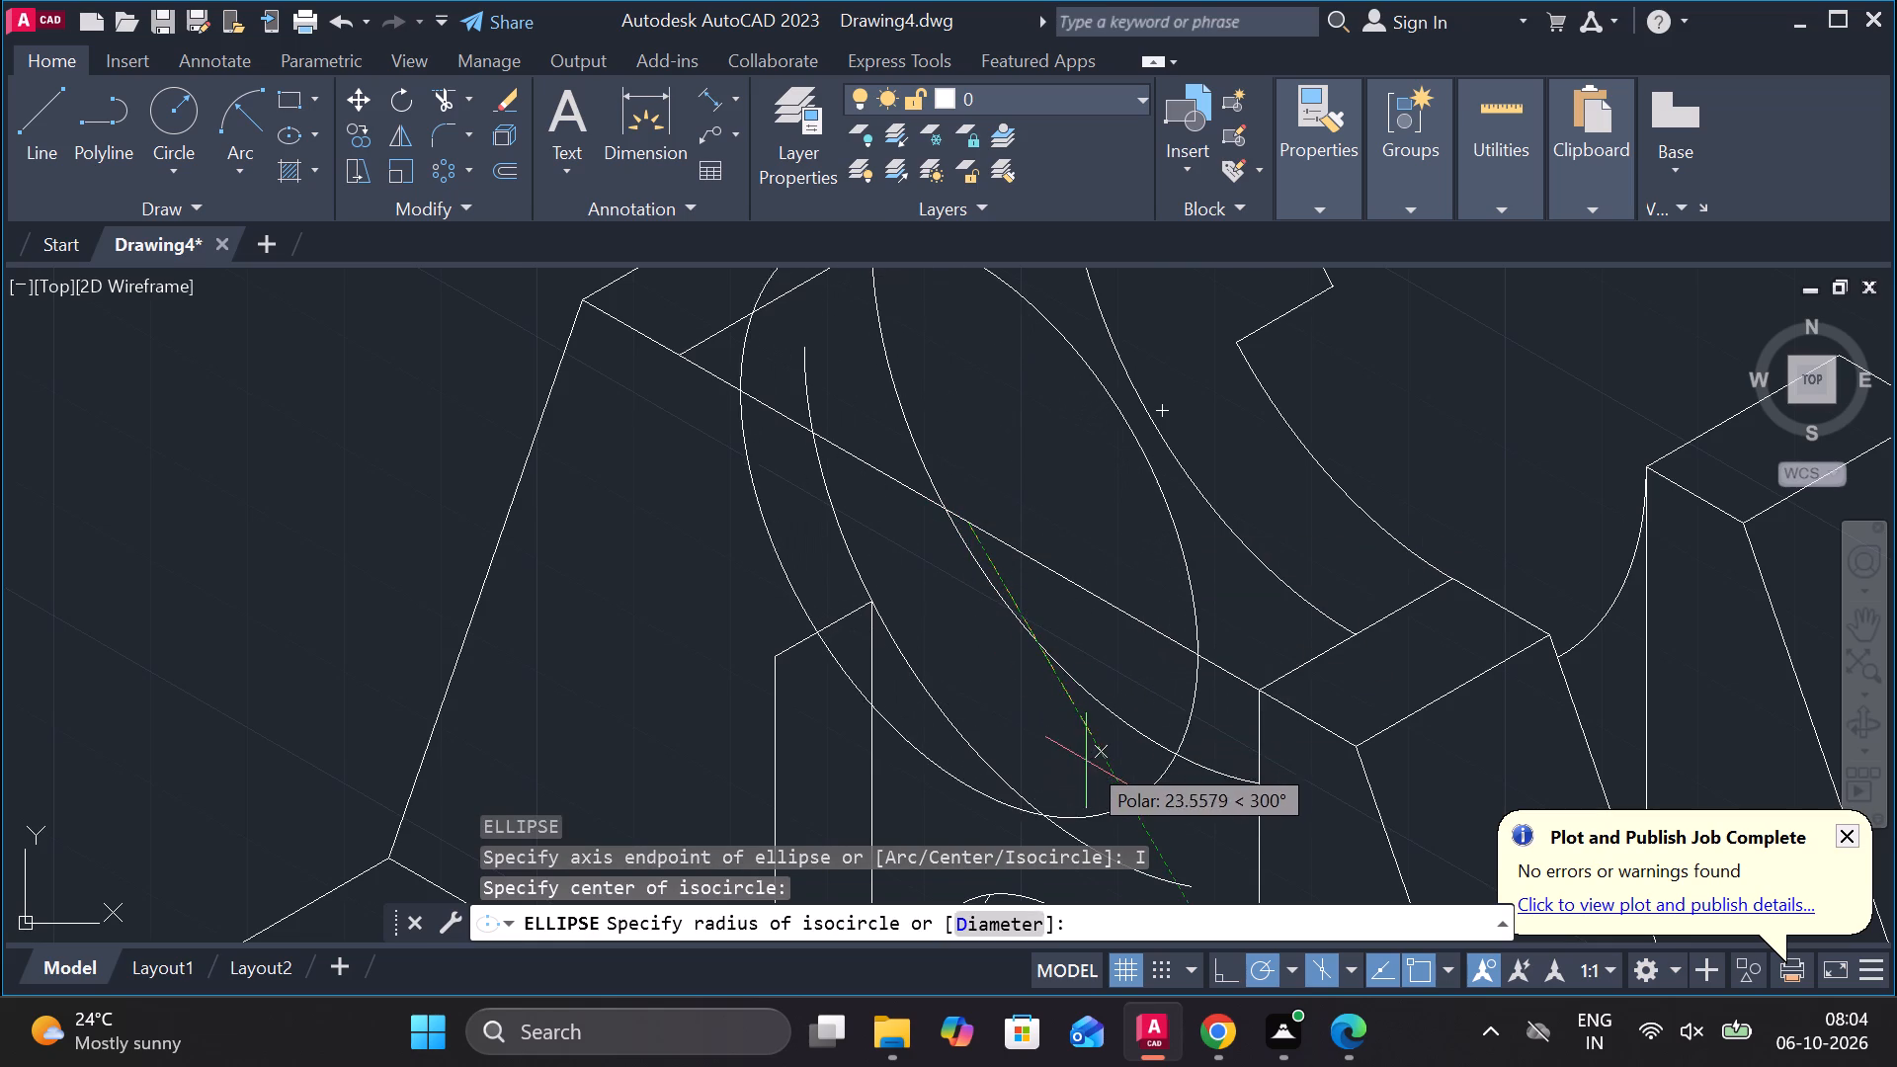
text(30)
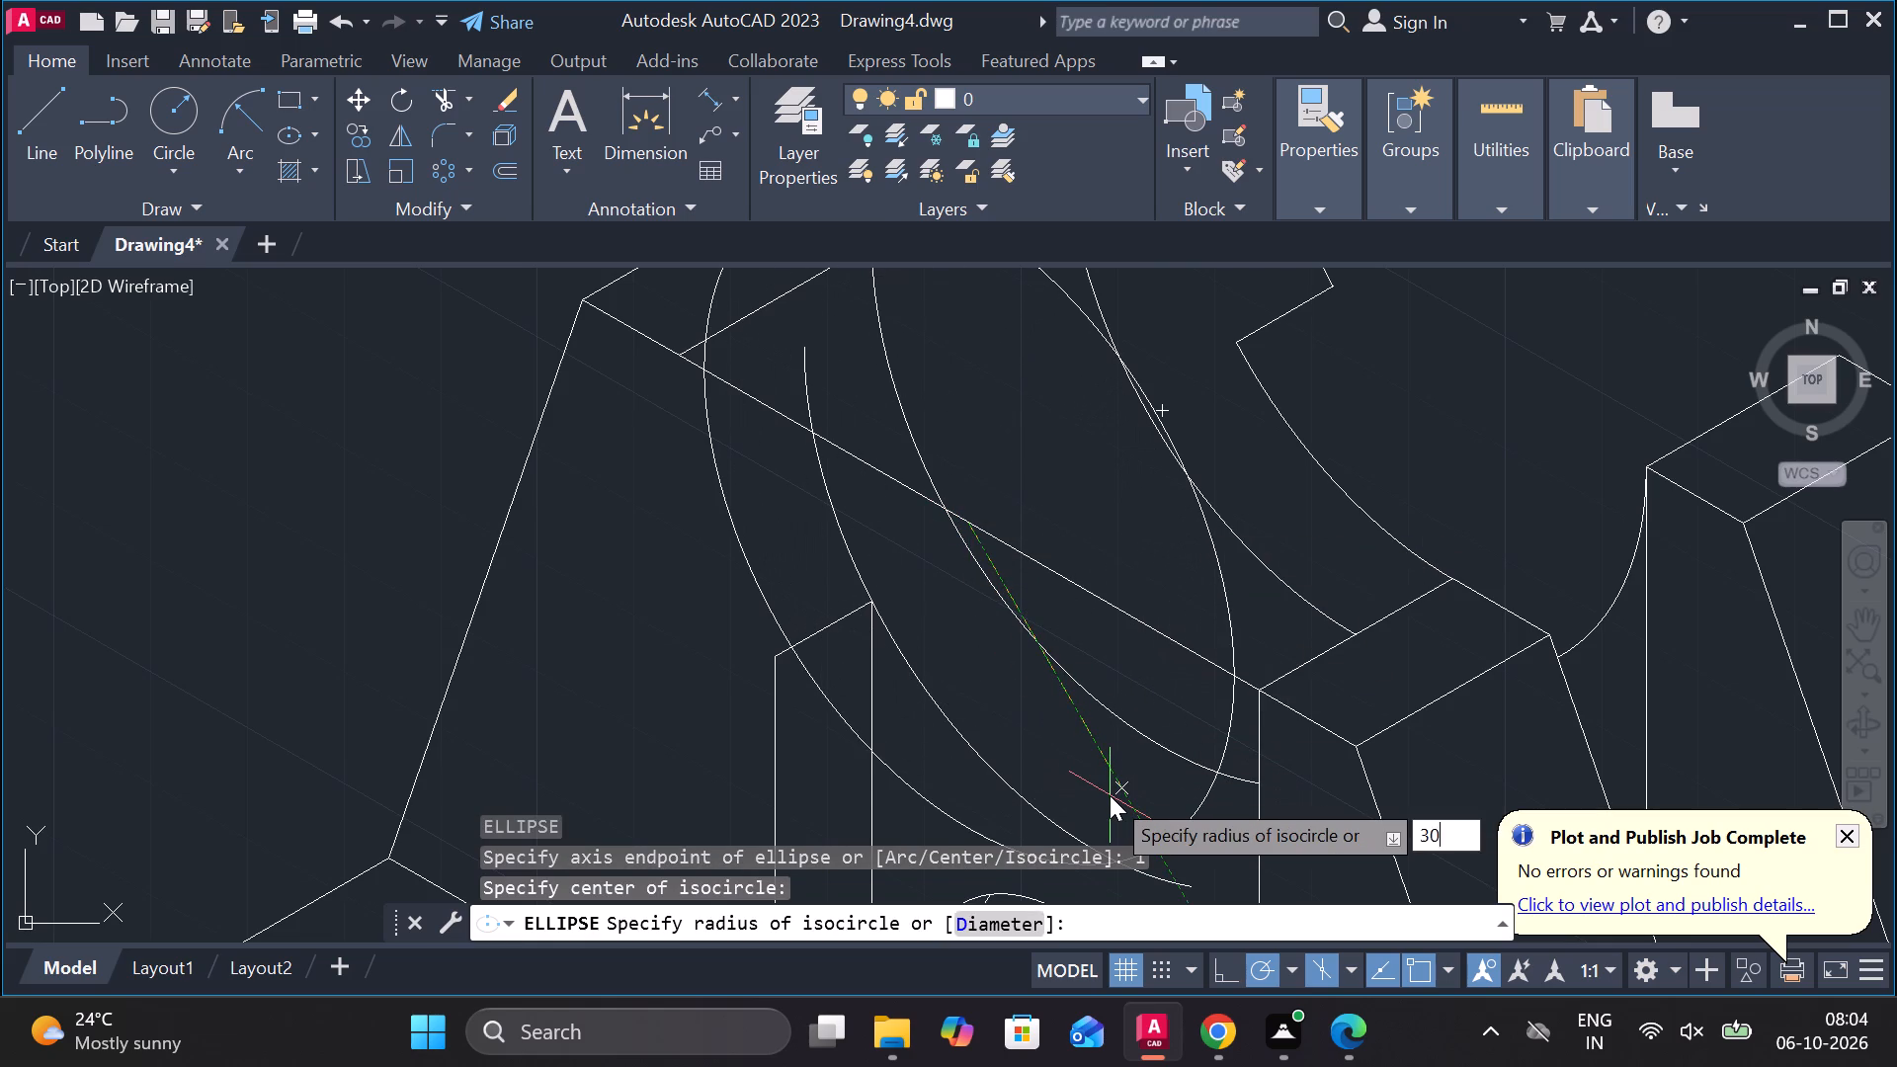
key(Return)
key(Escape)
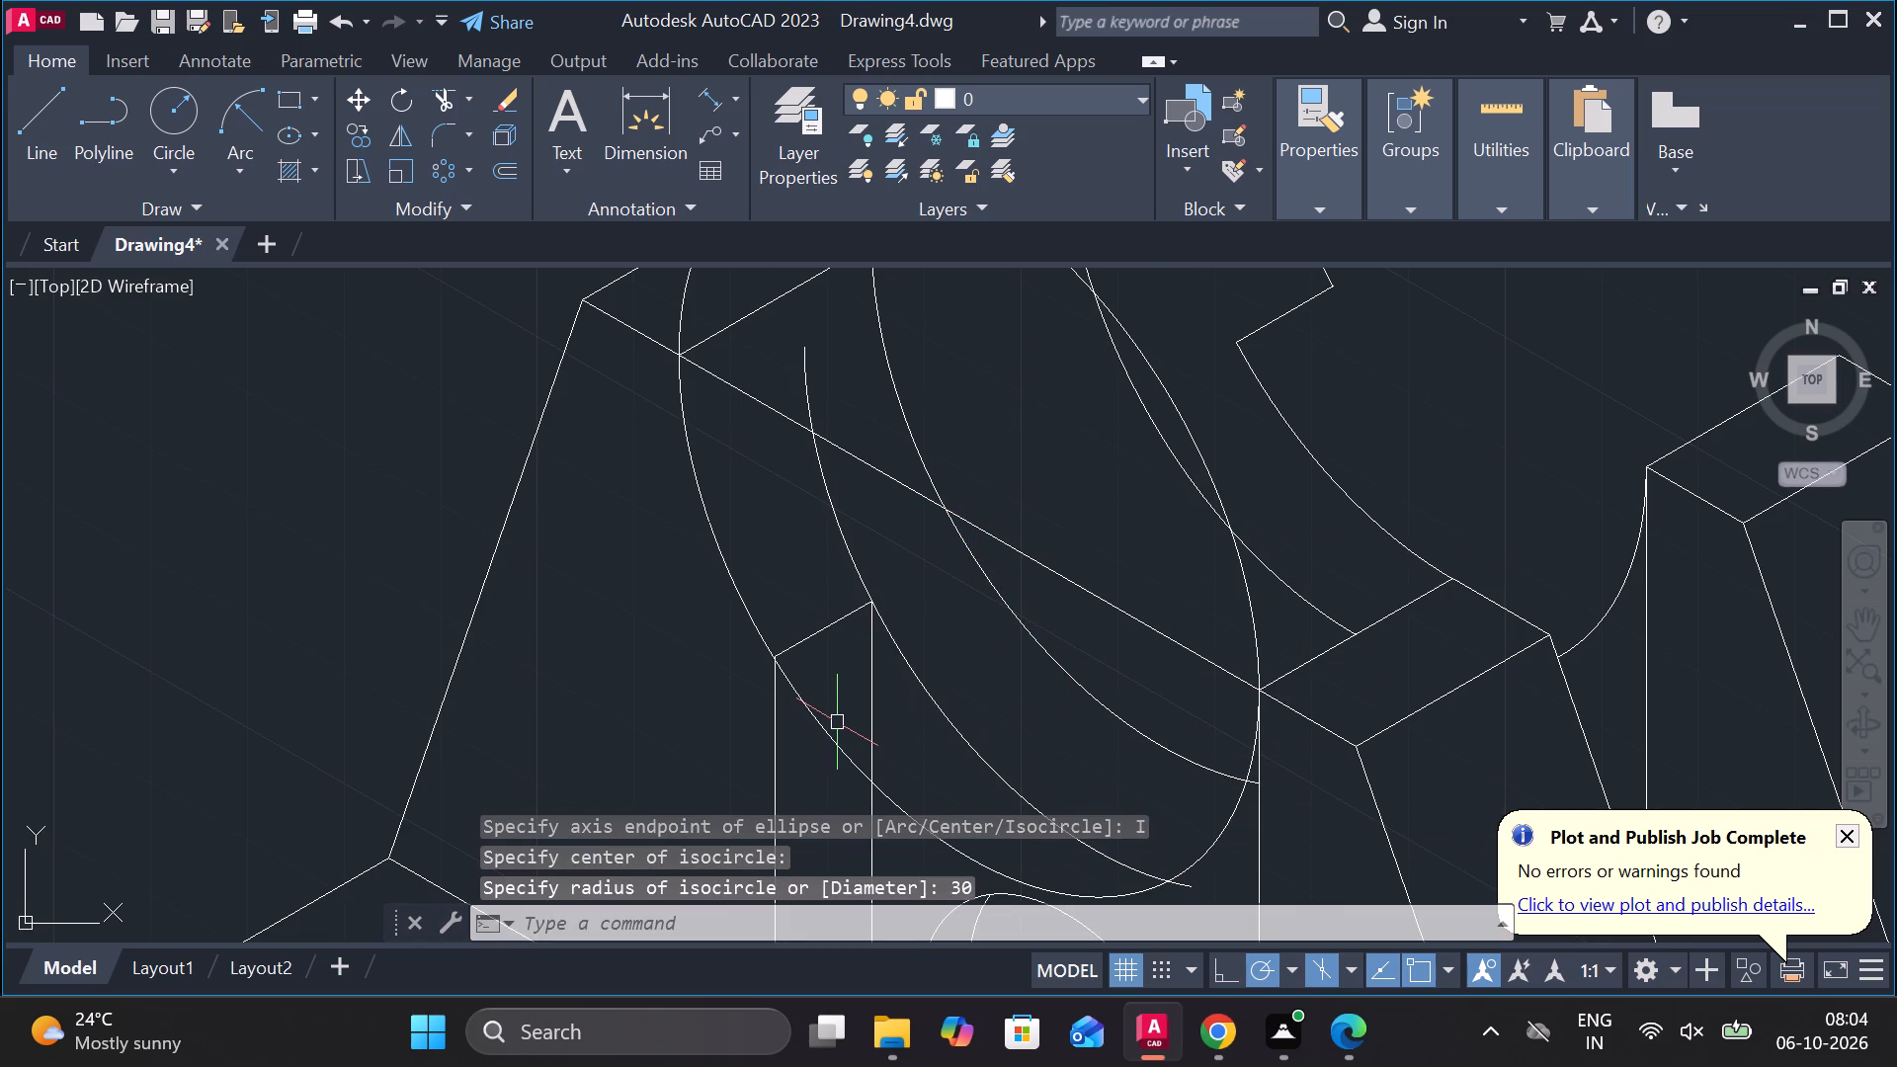
Trim away the radius-30 isocircle above the line joining the stepped block and the front rib.
text(TR)
key(Return)
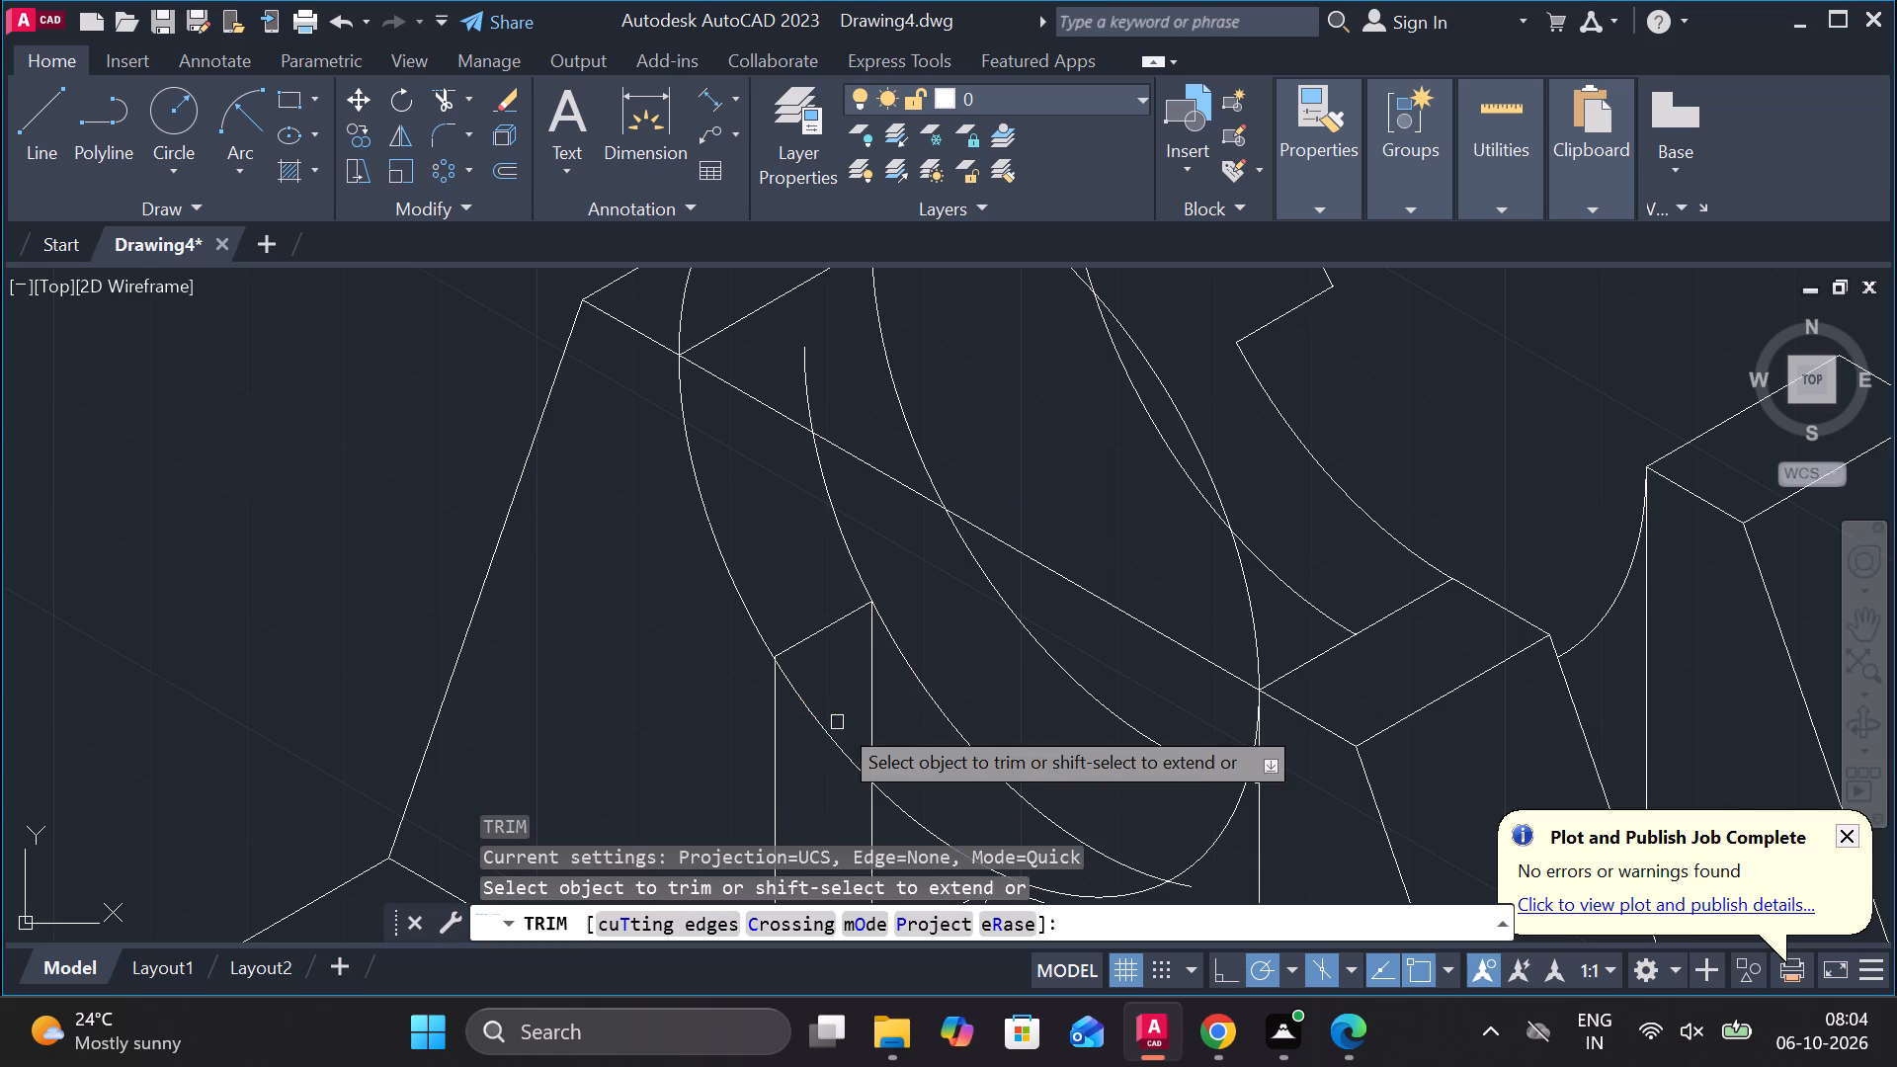
scroll(741, 701, down, 1)
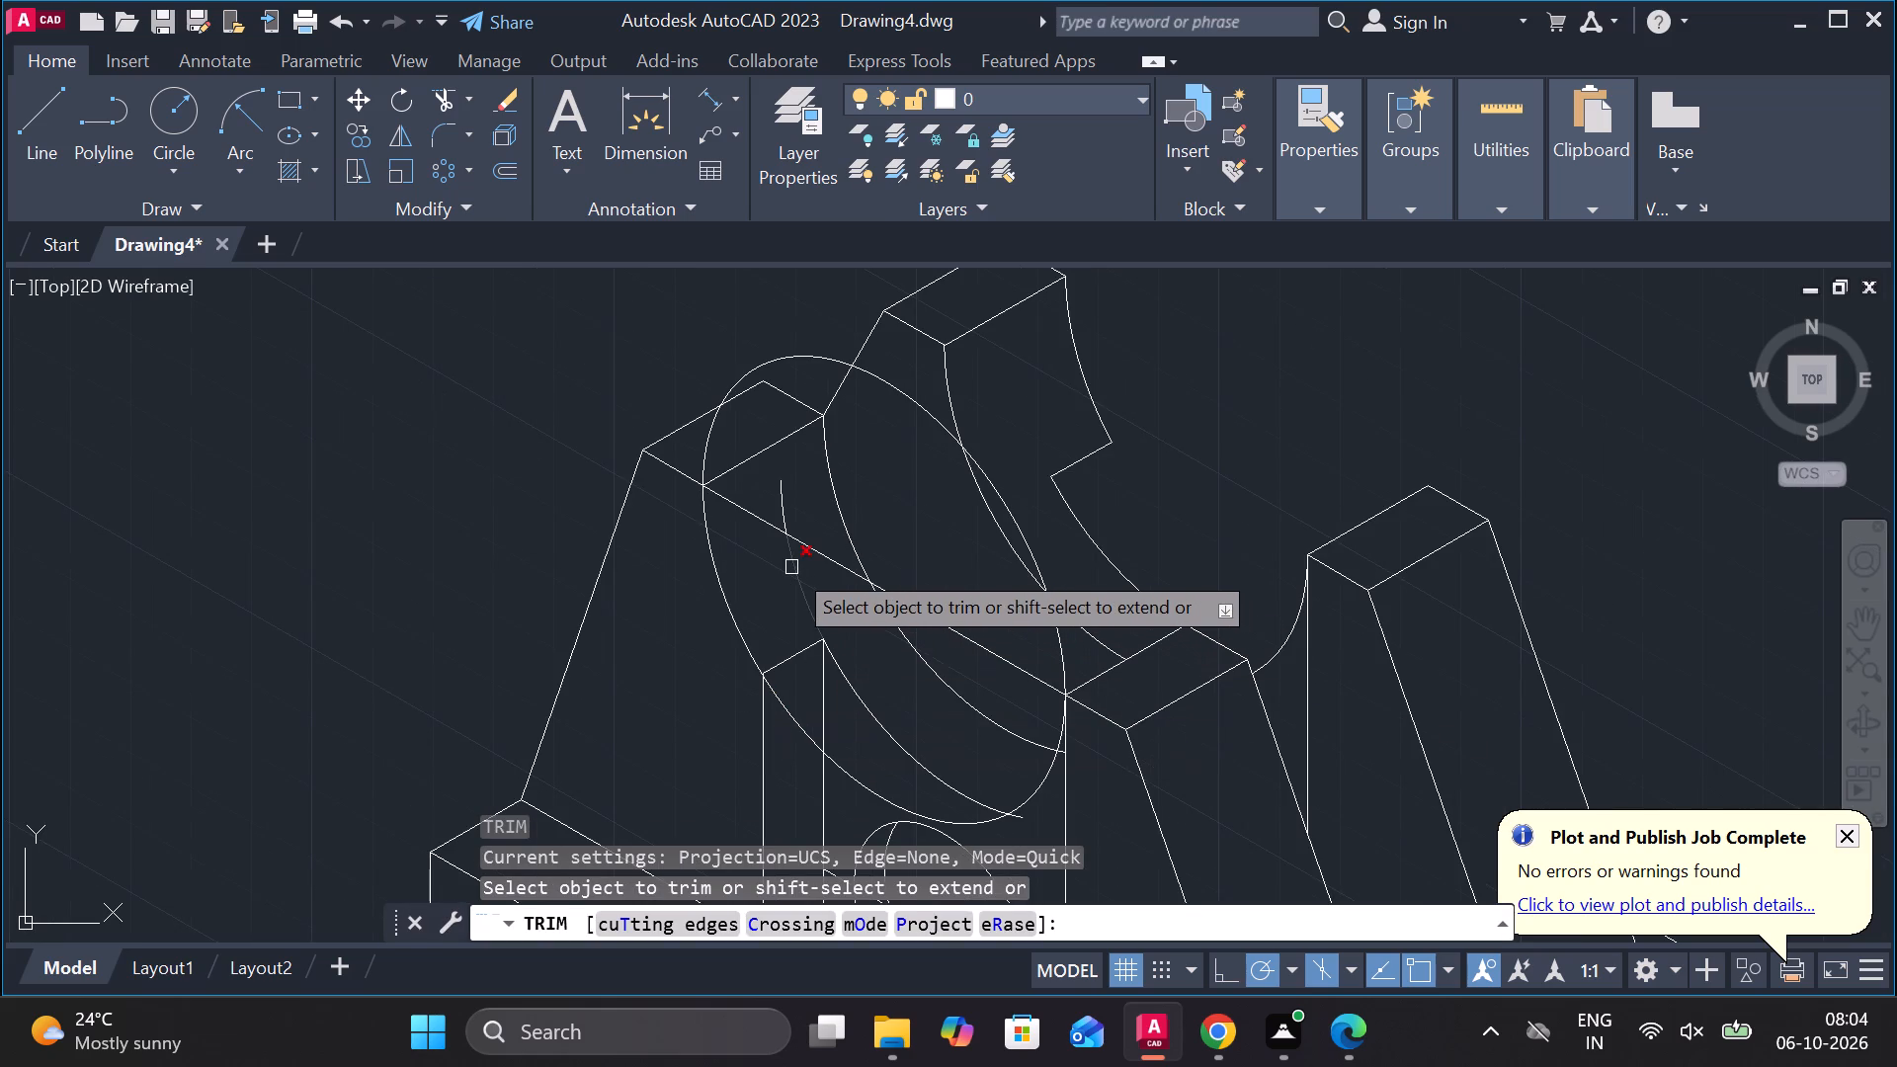
click(716, 440)
click(768, 369)
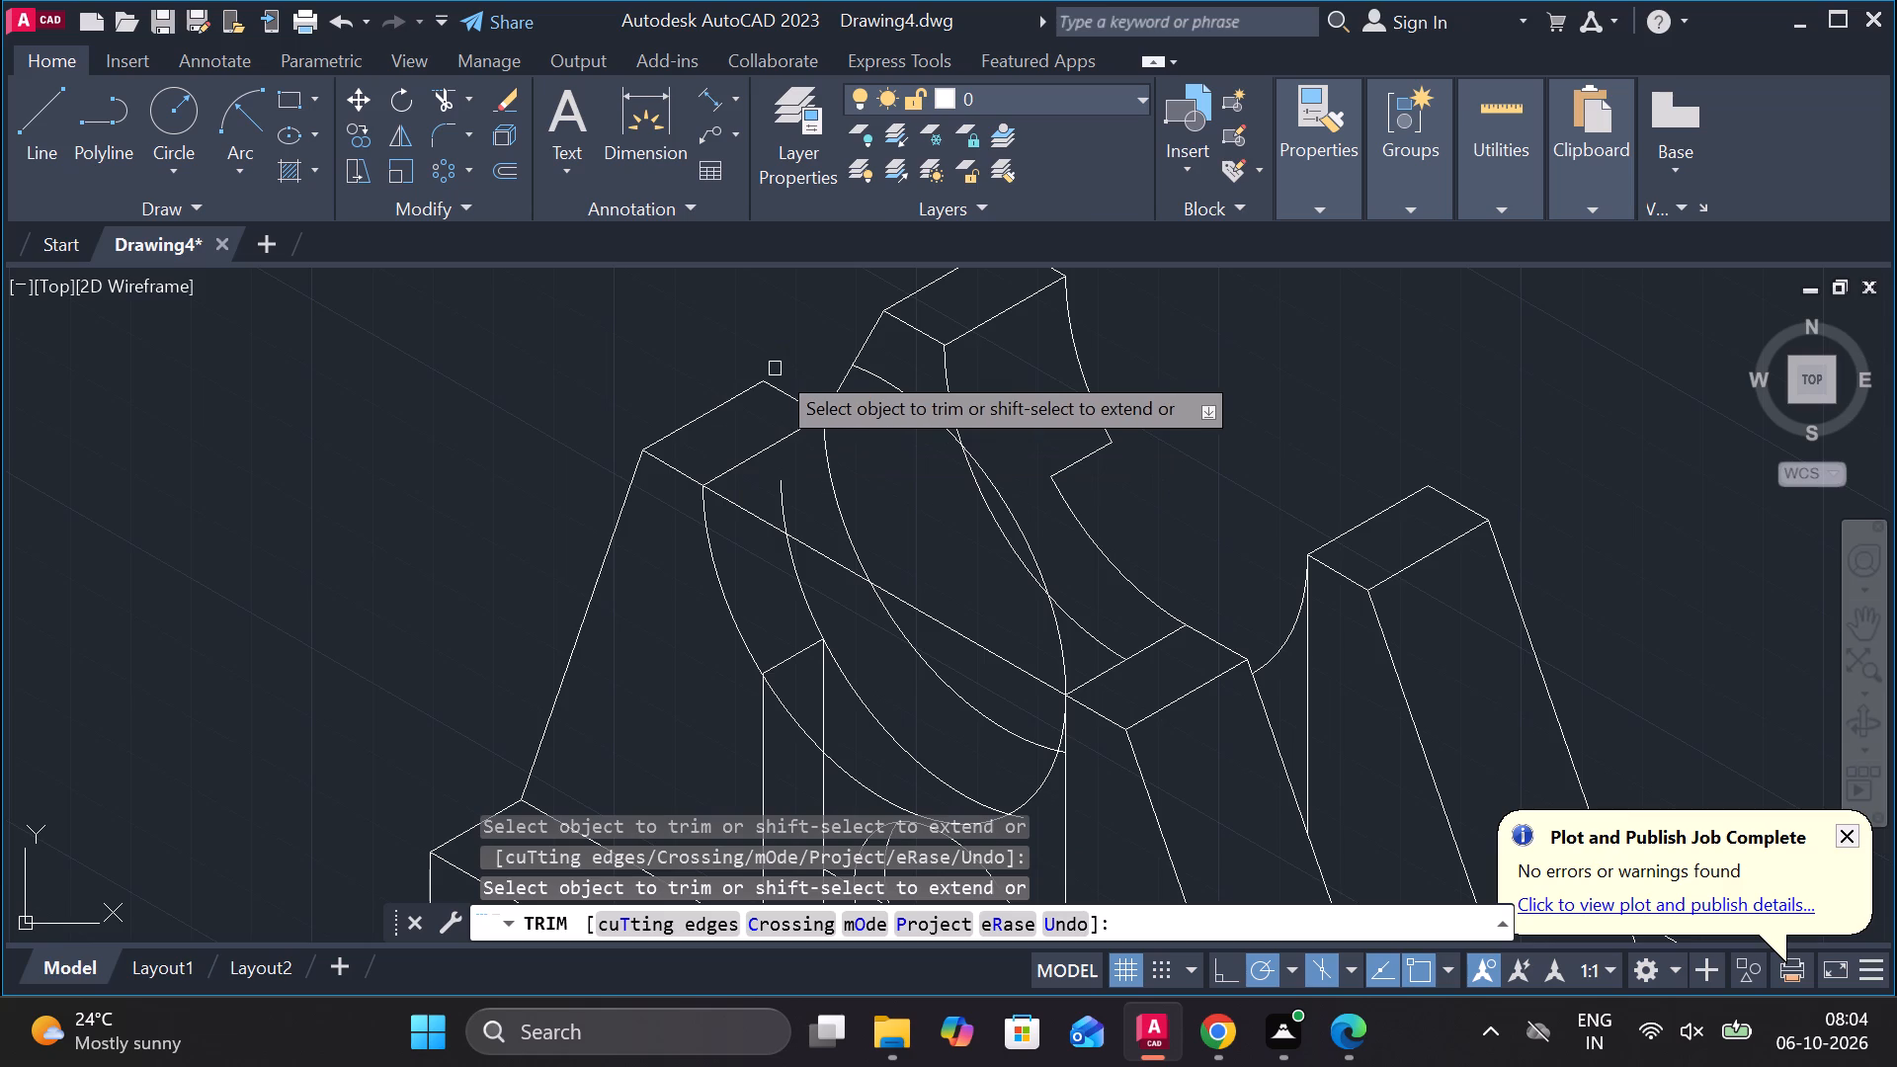
click(878, 369)
click(999, 491)
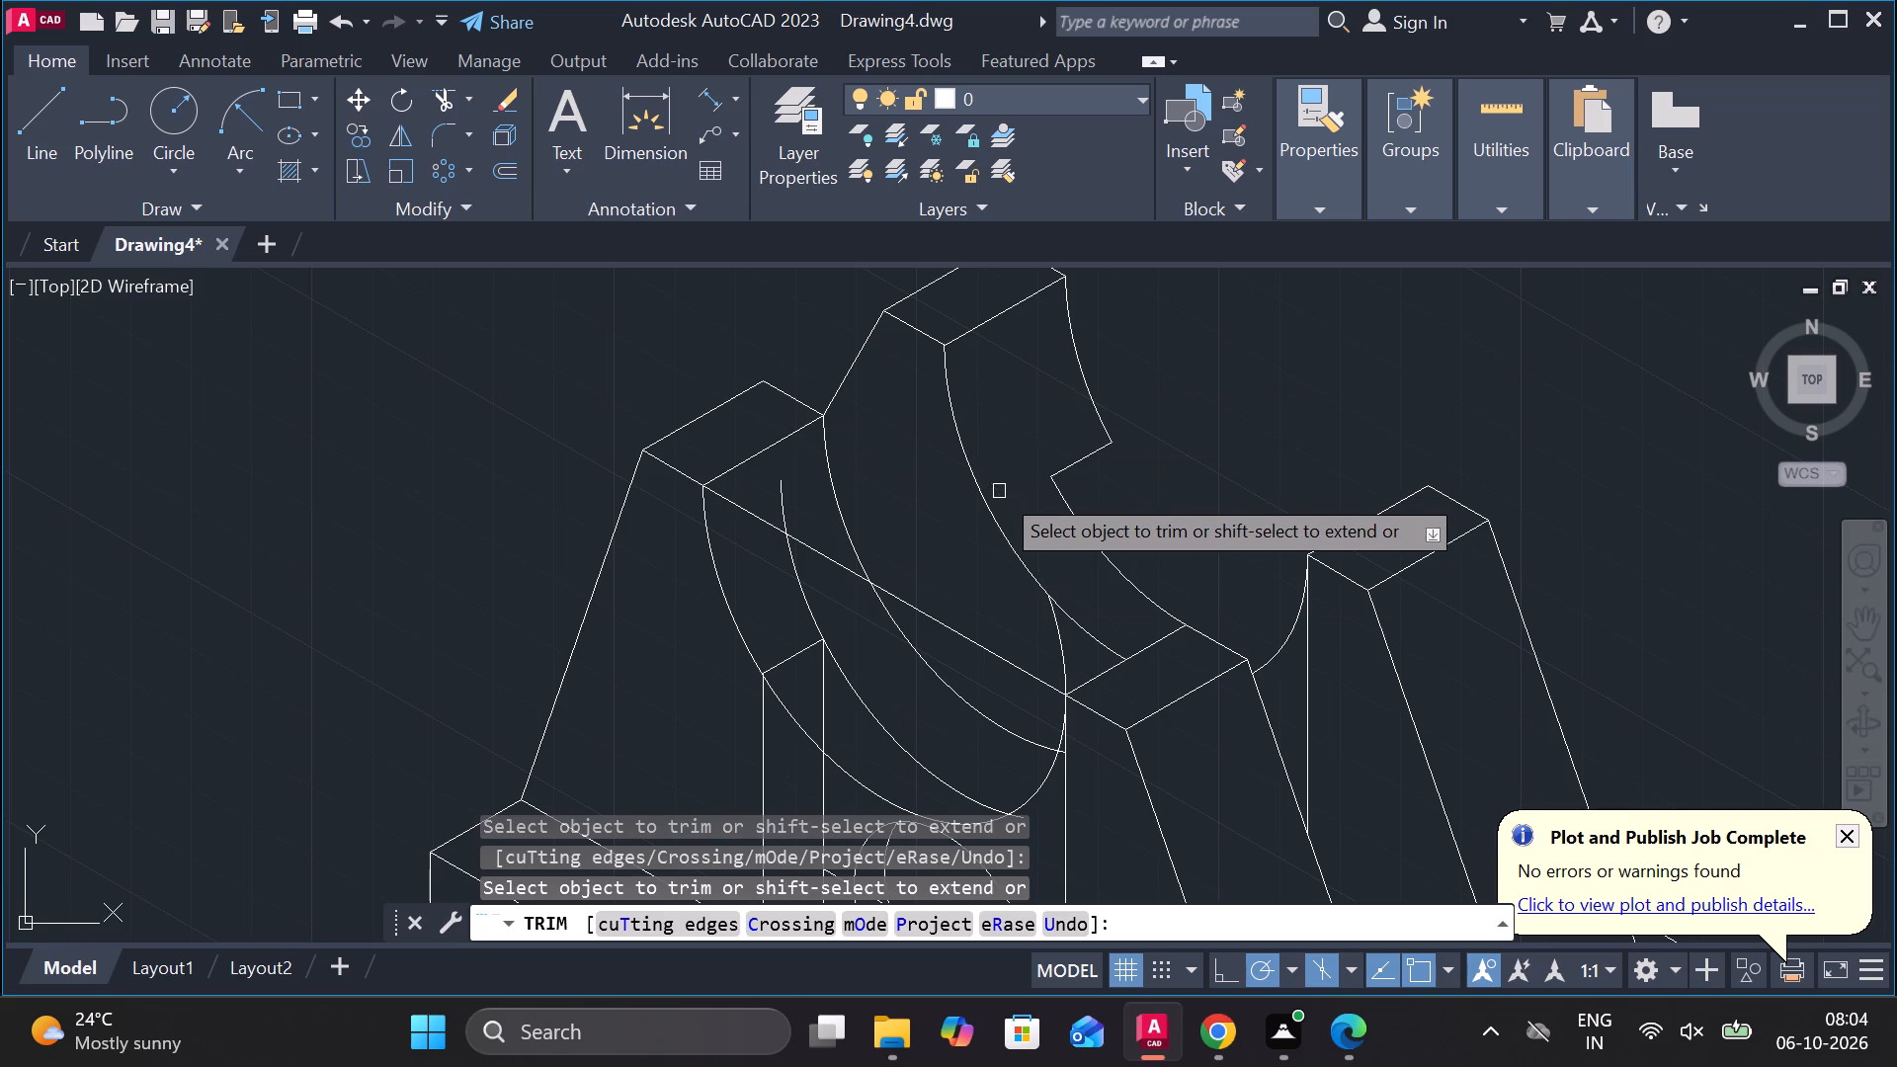
click(1058, 630)
Trim off the copied inner arc's upper part where it extends above the narrow rib's top corner.
scroll(972, 741, down, 1)
middle_drag(971, 741, 973, 646)
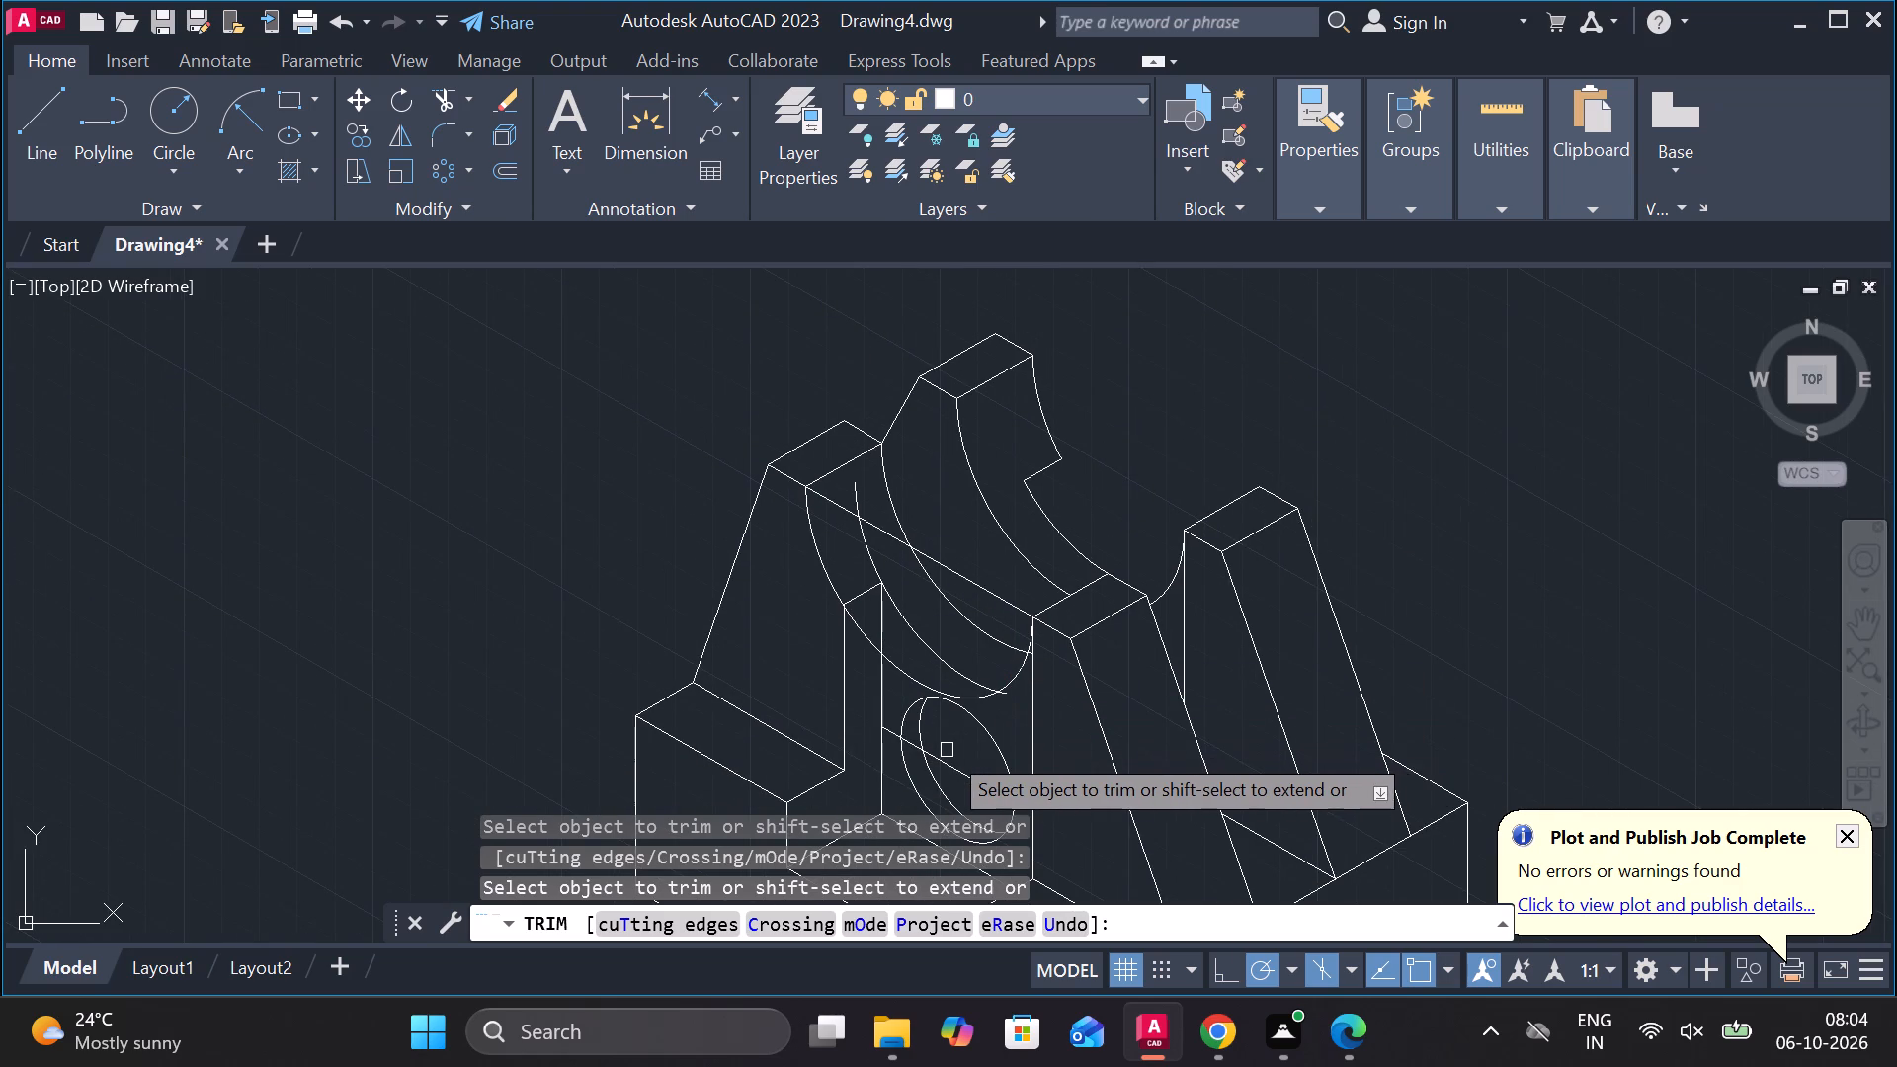
scroll(947, 750, up, 2)
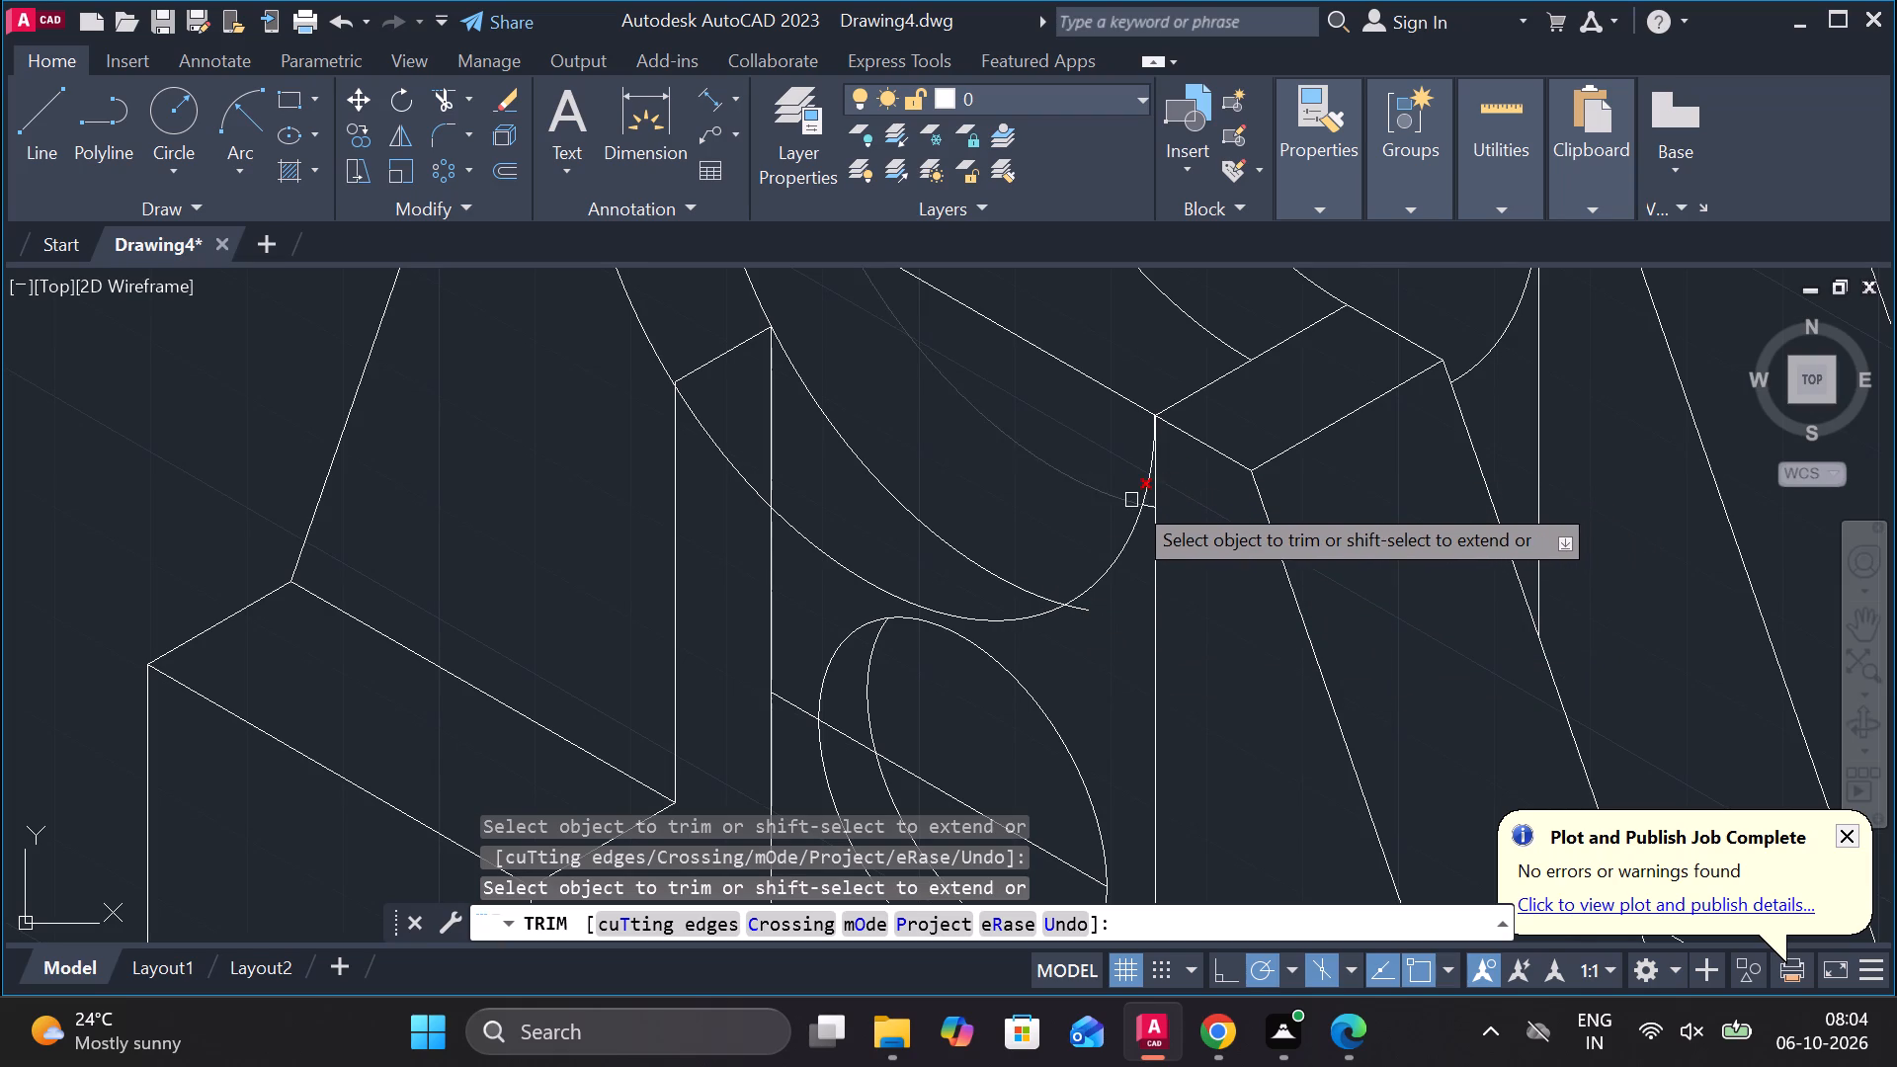
scroll(1115, 502, down, 4)
scroll(1004, 550, up, 2)
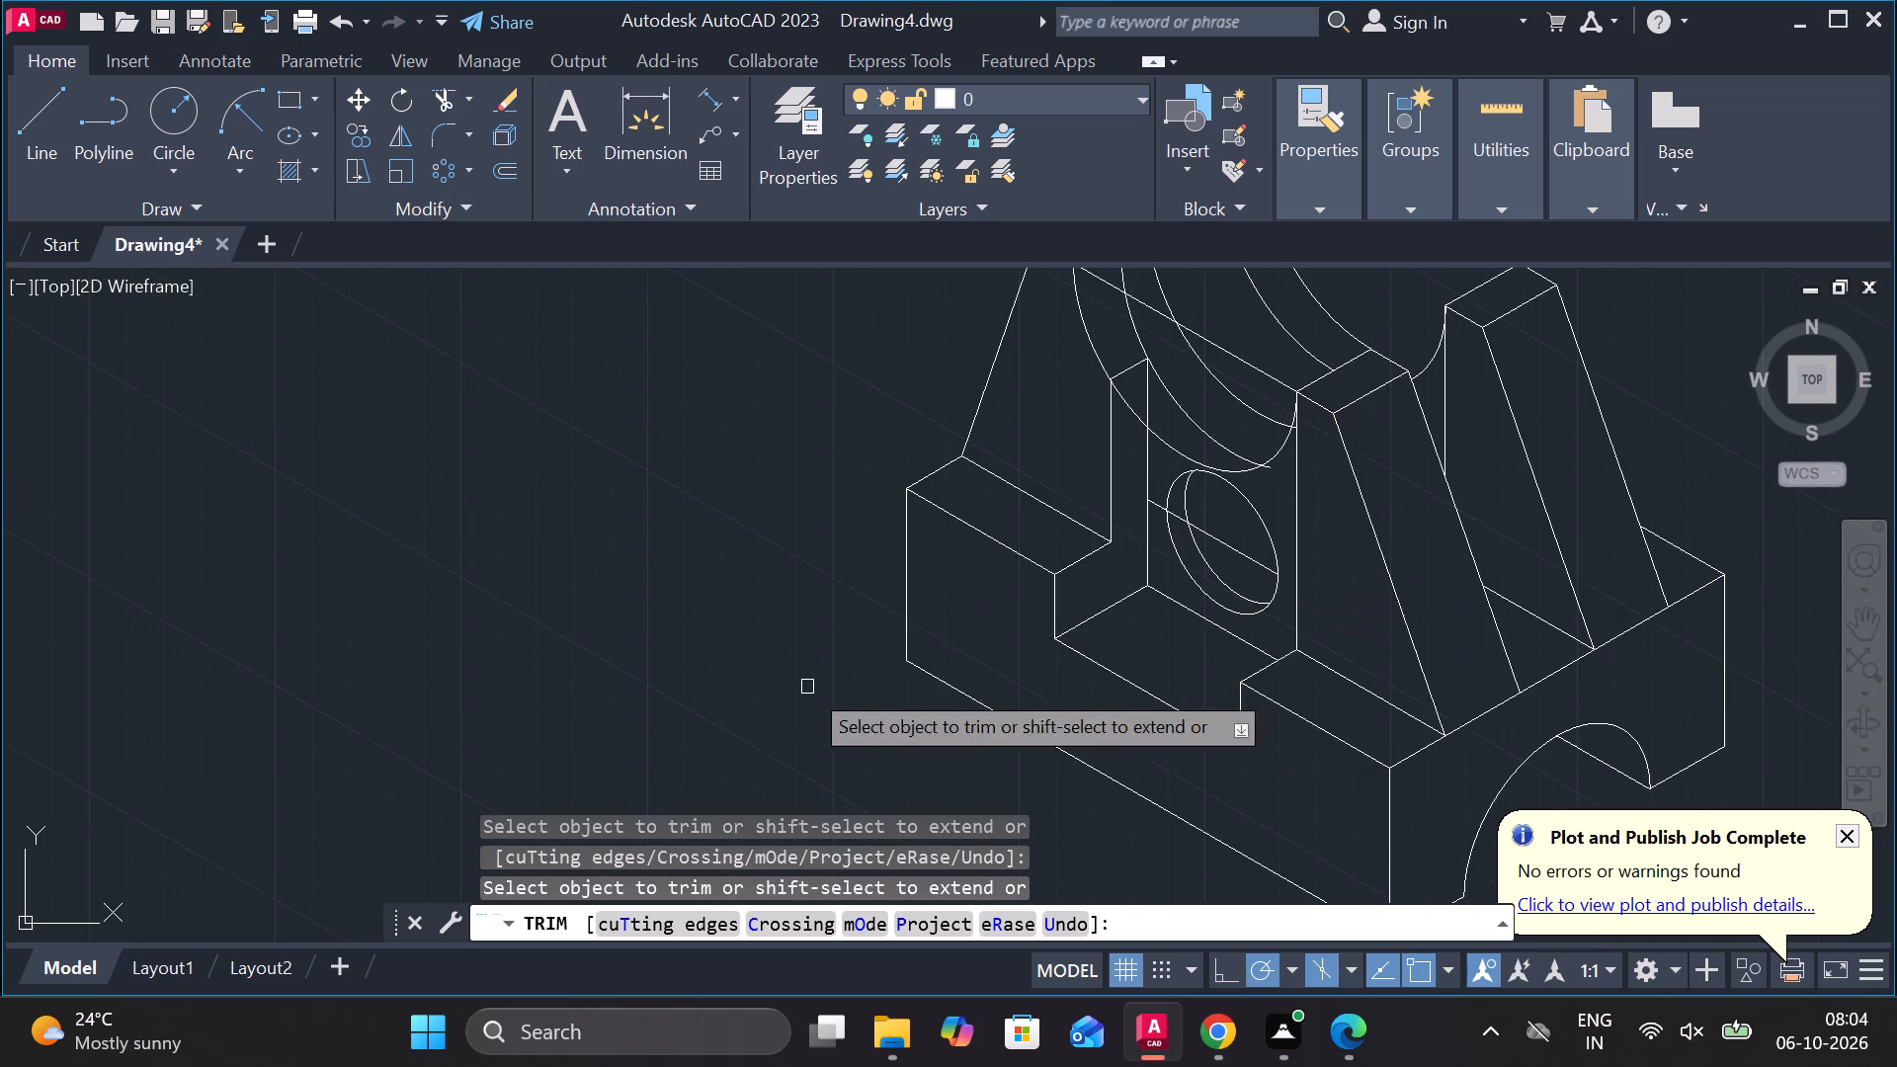
middle_drag(773, 690, 820, 837)
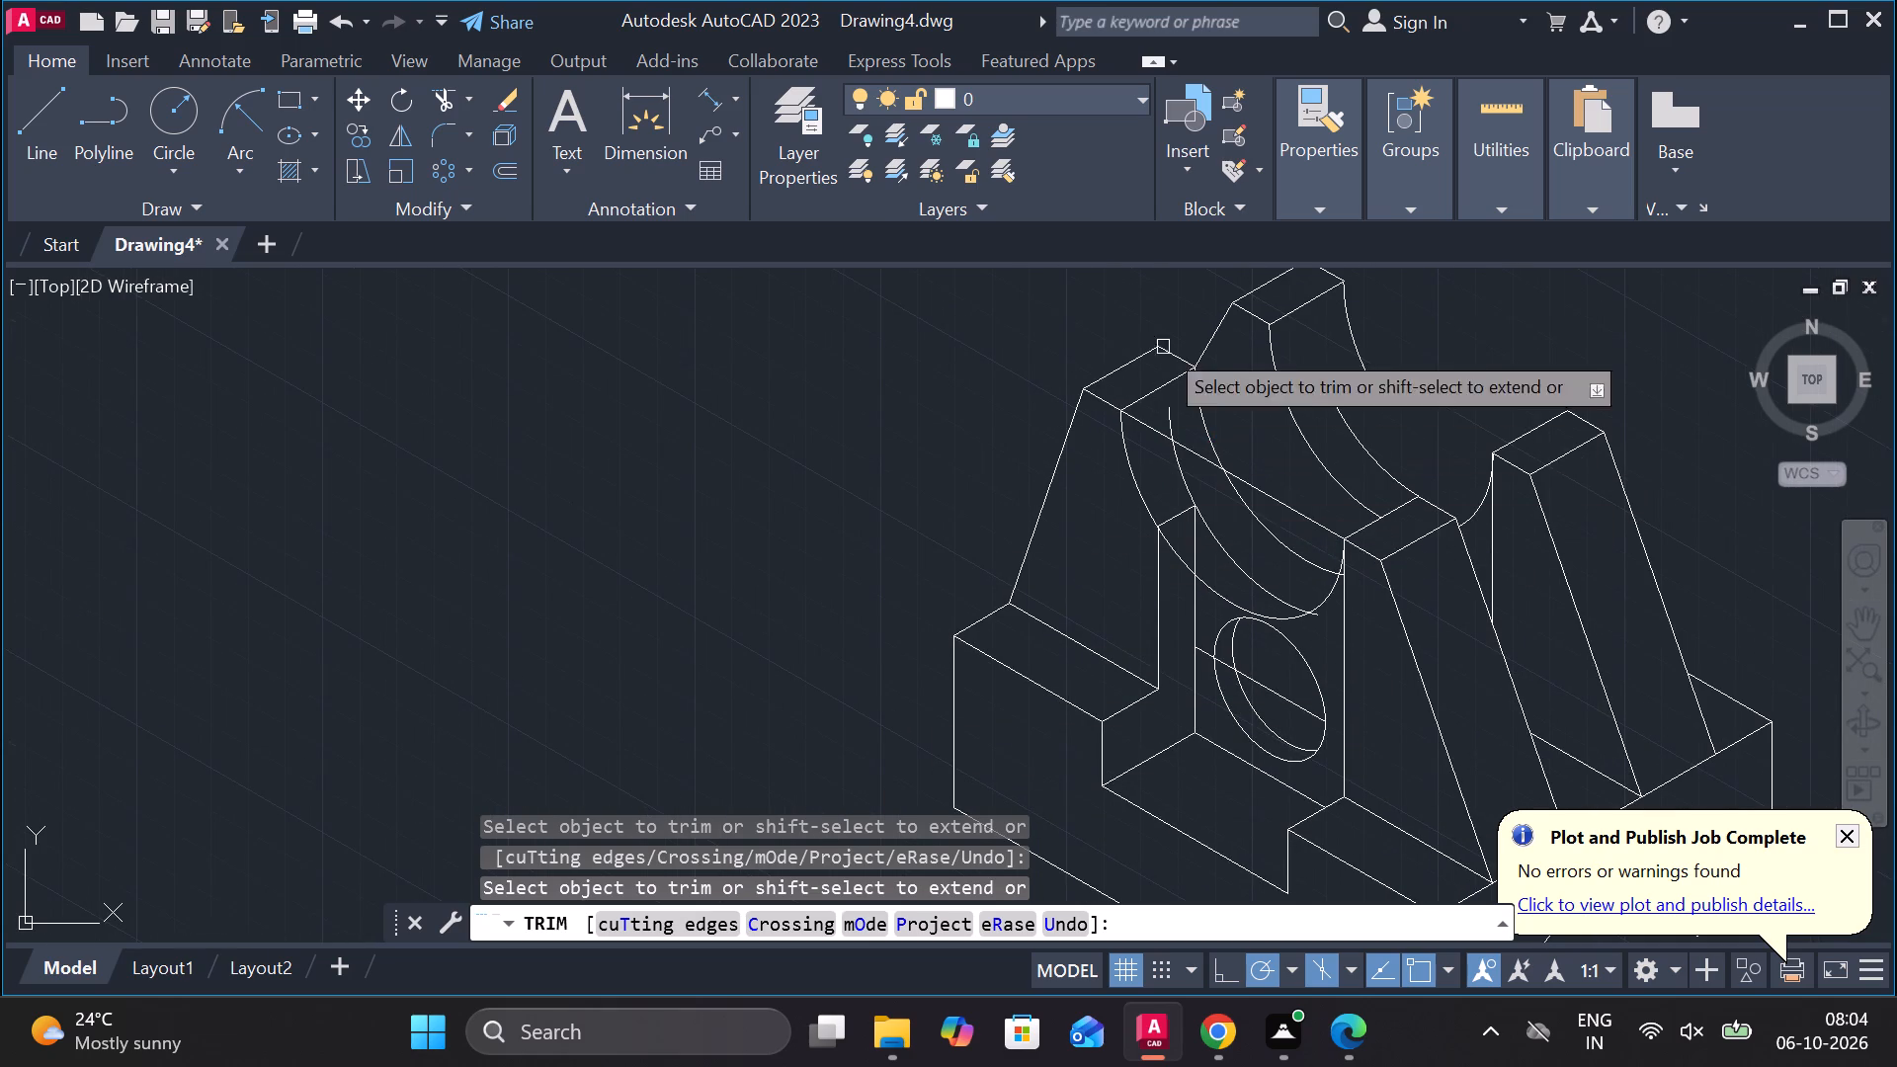
middle_drag(1021, 349, 756, 433)
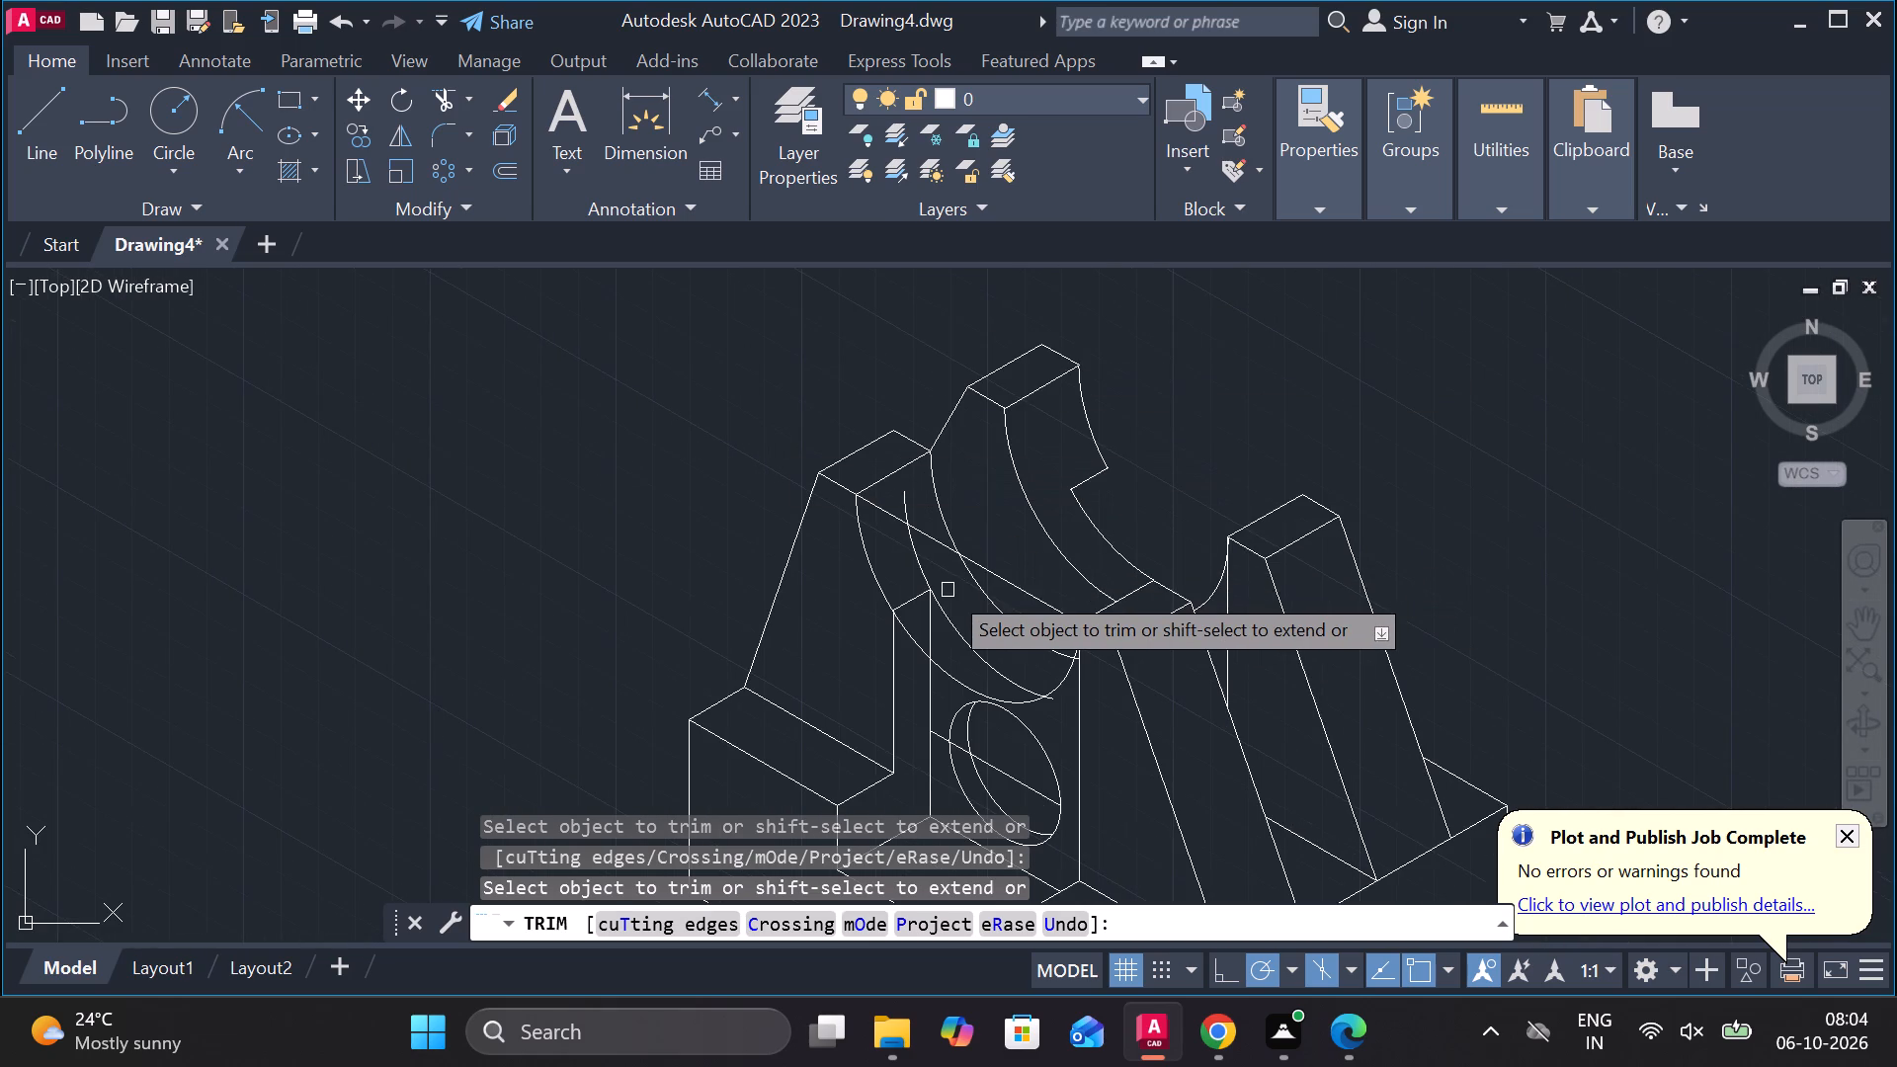
click(913, 572)
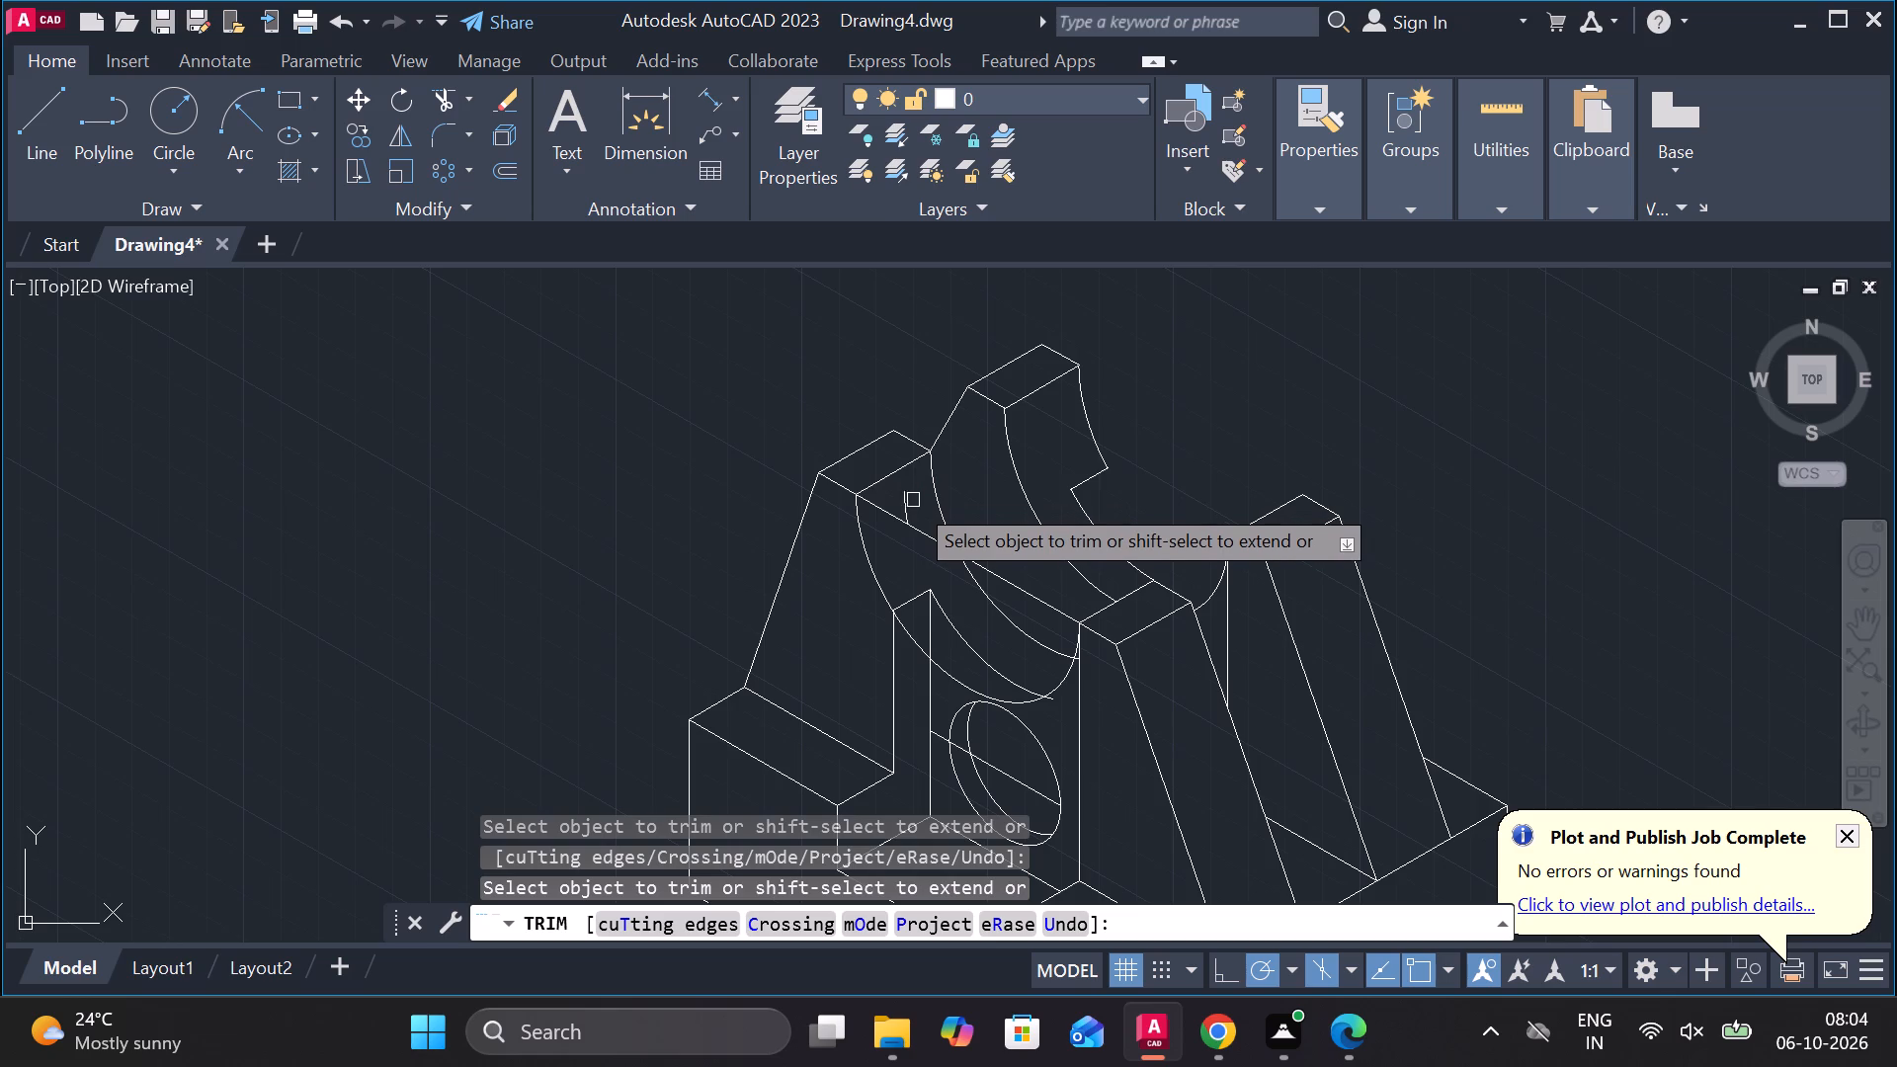
click(907, 514)
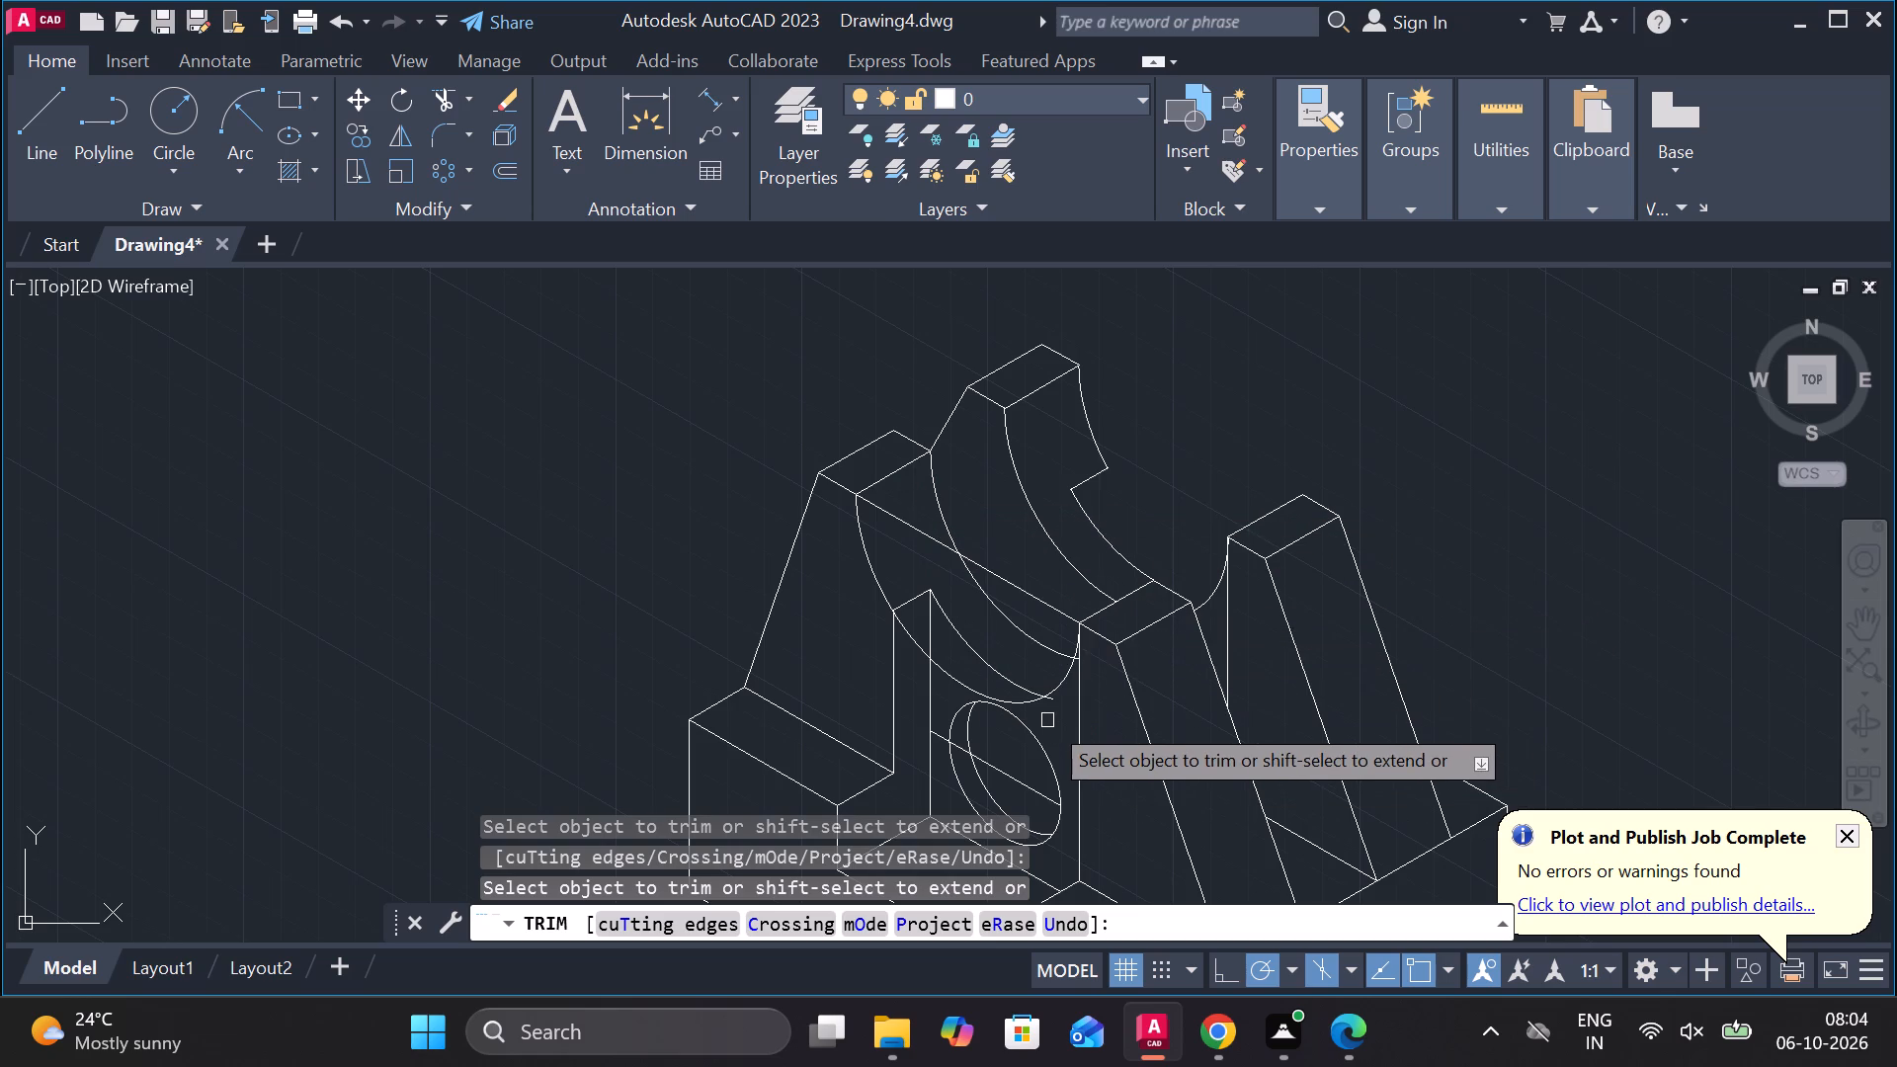
Trim the lower ends of both inner arcs where they overshoot the isocircle near the front rib.
scroll(1038, 715, up, 2)
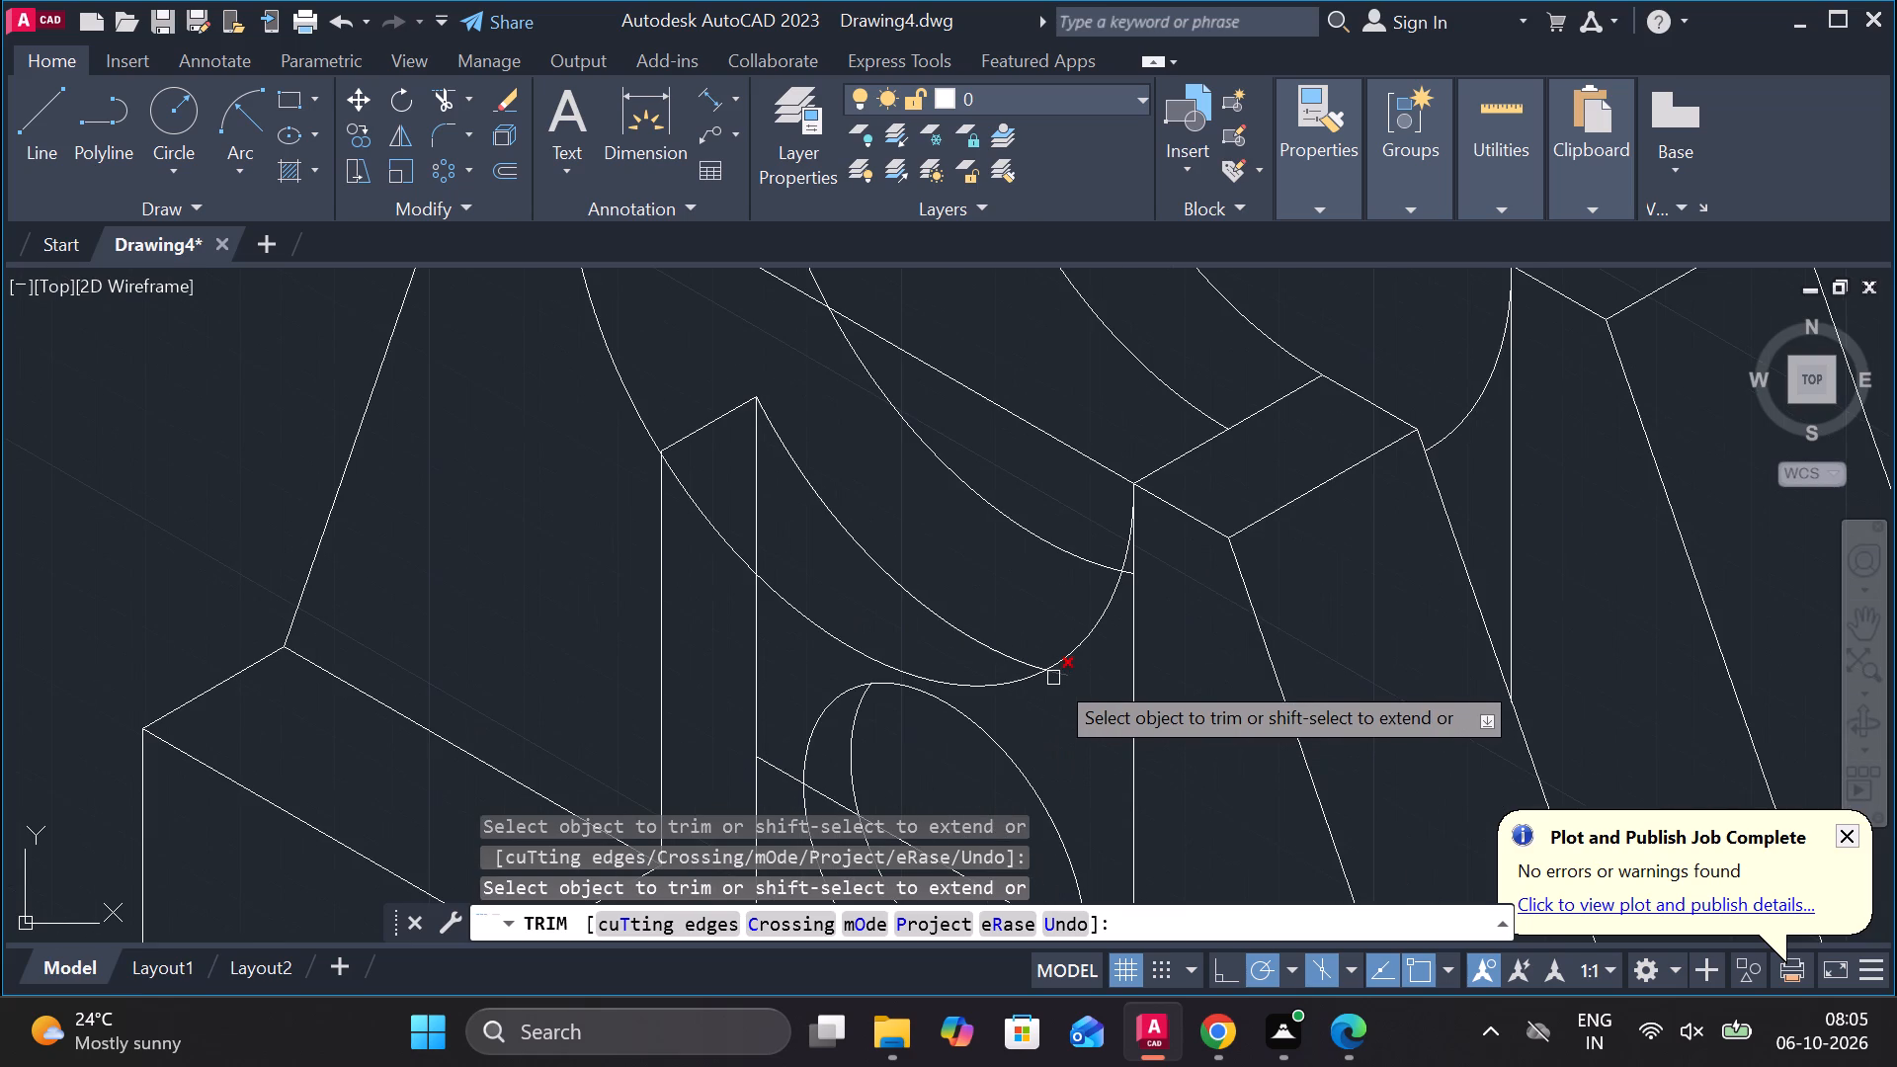
click(1053, 678)
scroll(1054, 684, down, 1)
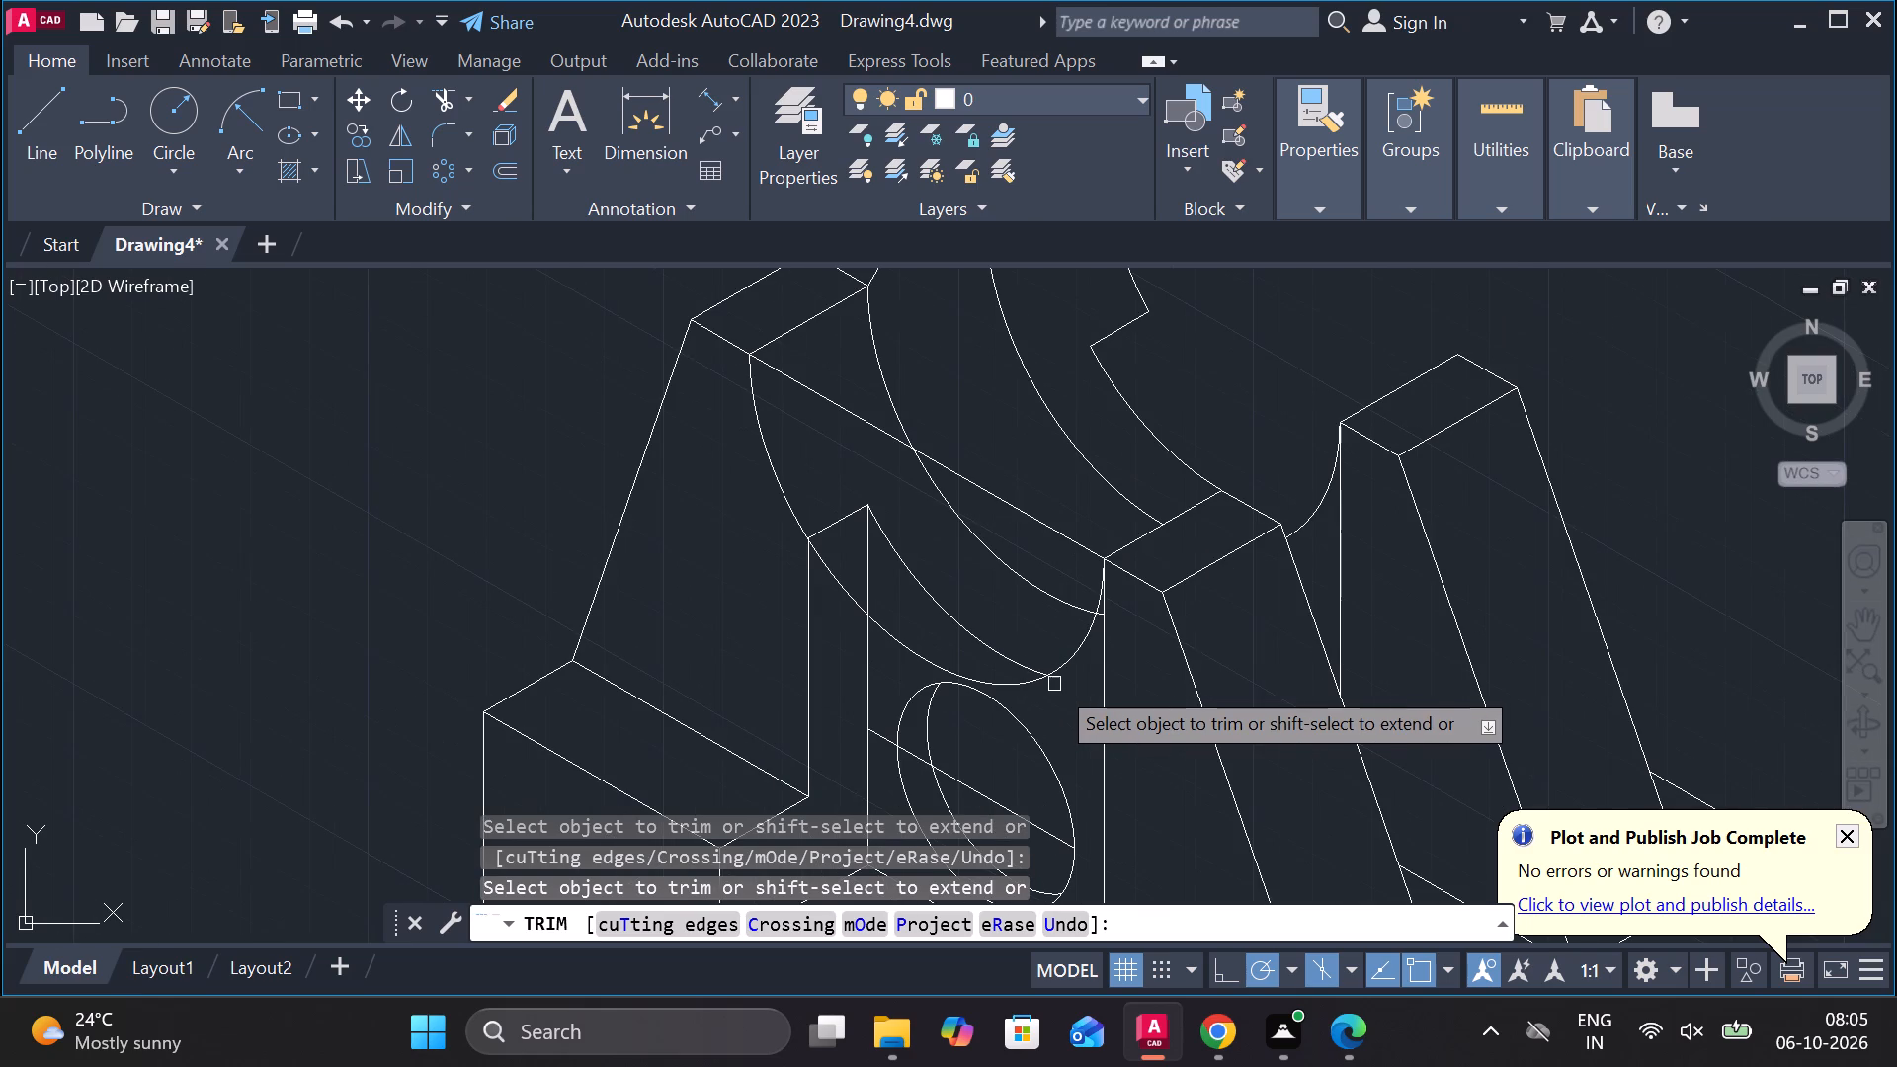
scroll(1102, 625, up, 2)
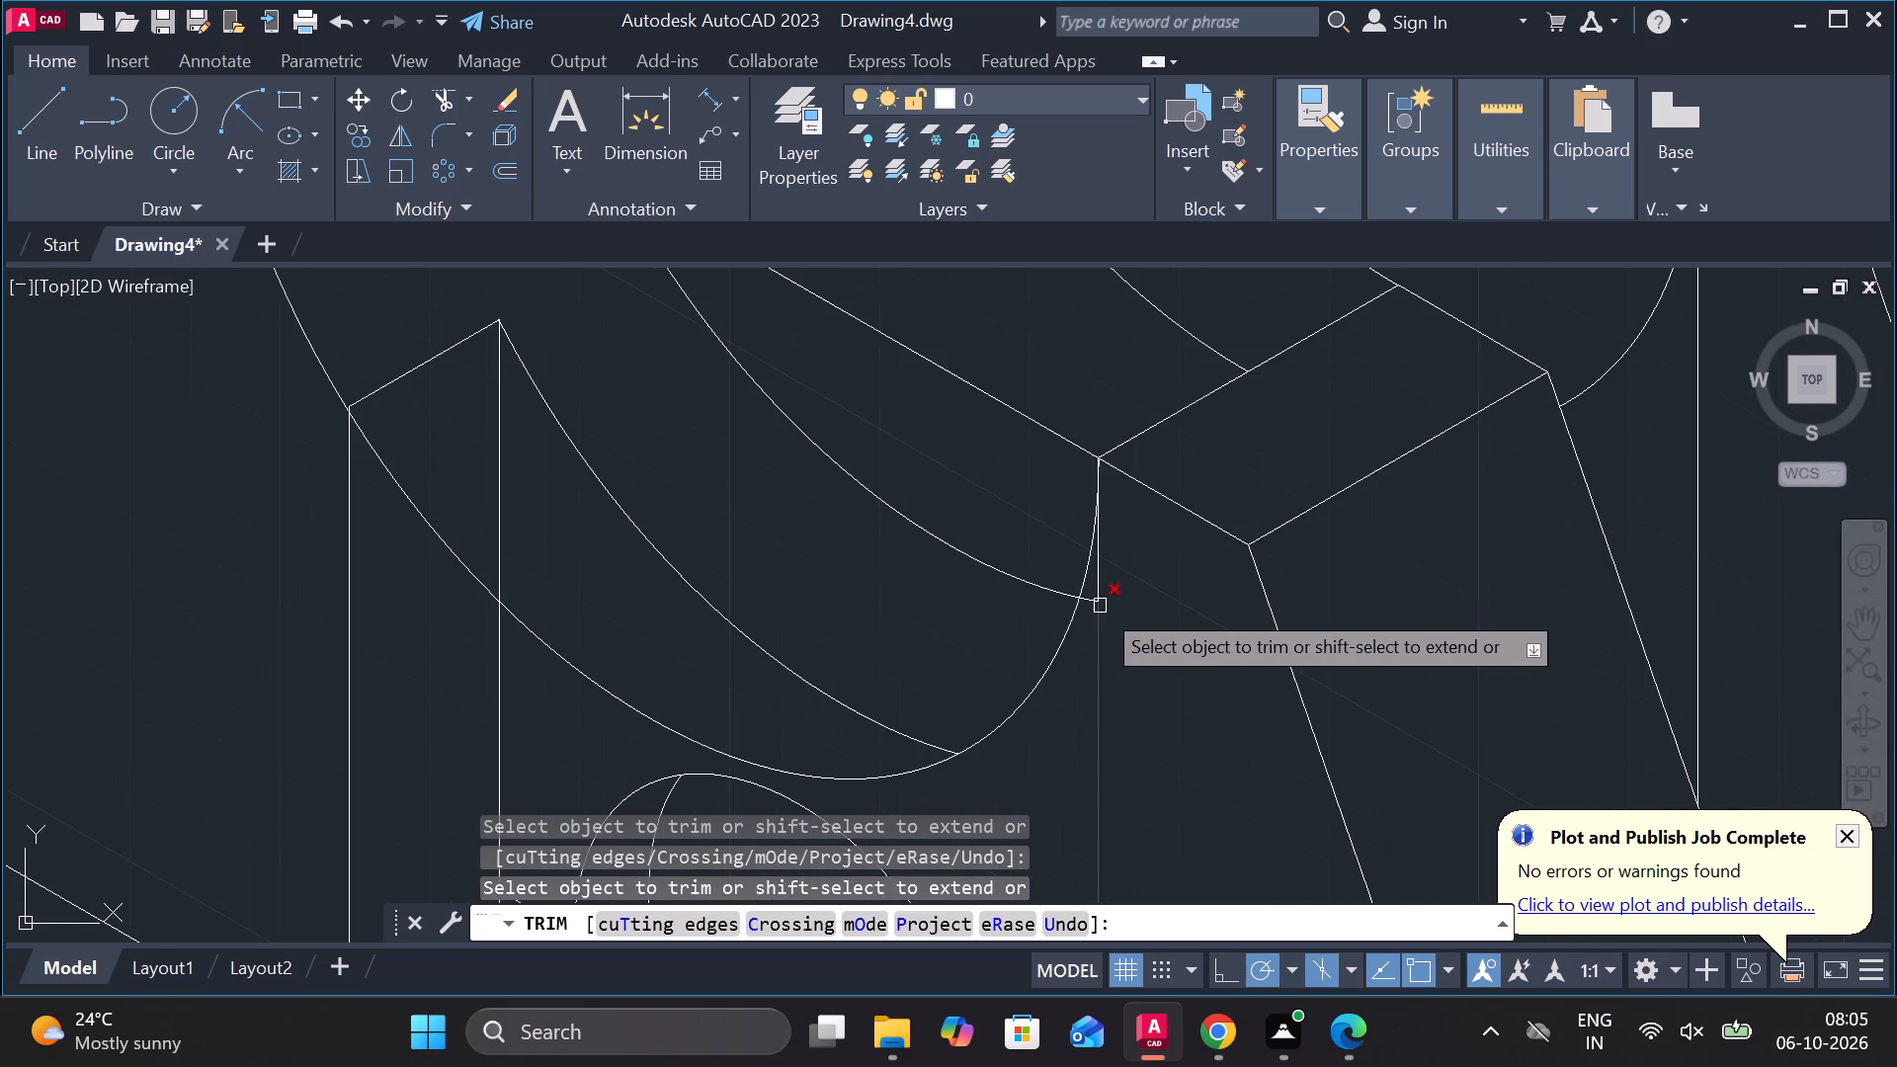
click(1095, 608)
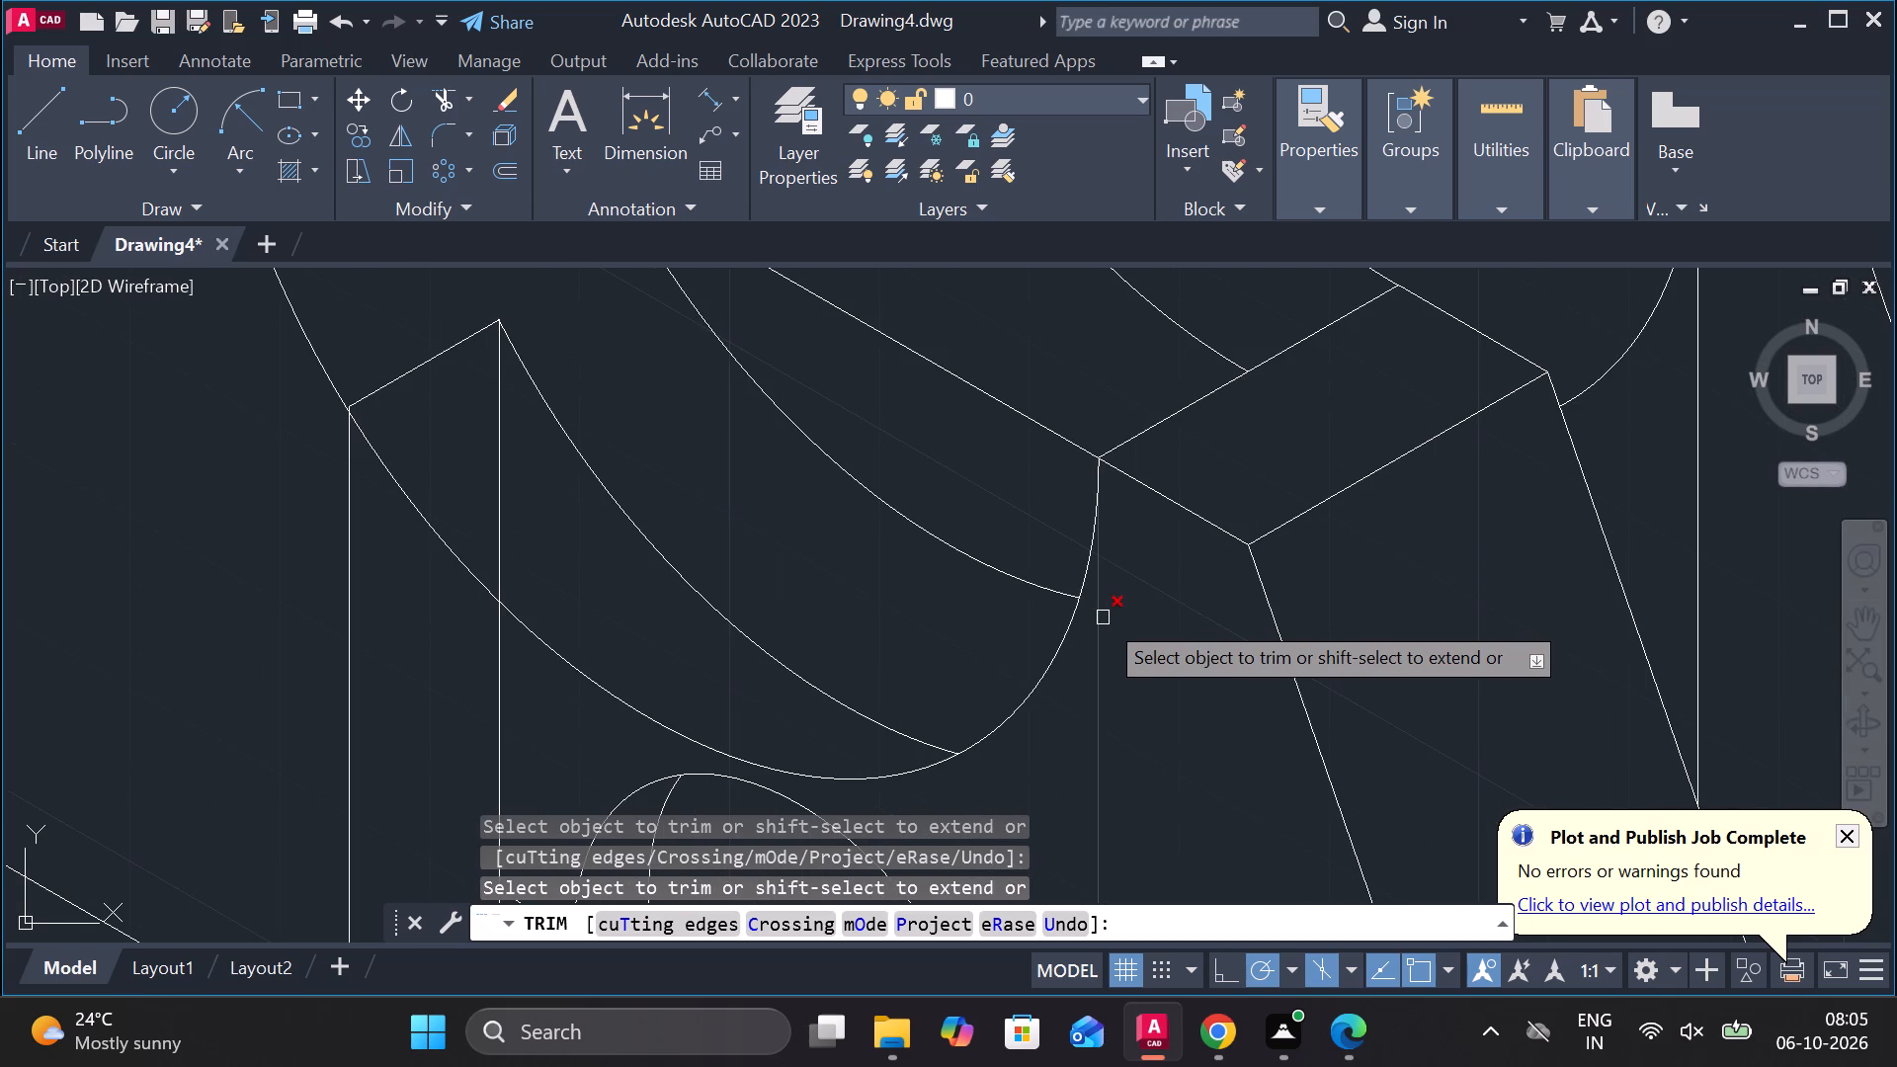
Trim the isocircle portions crossing the narrow rib and running below the copied arc.
scroll(1103, 617, down, 3)
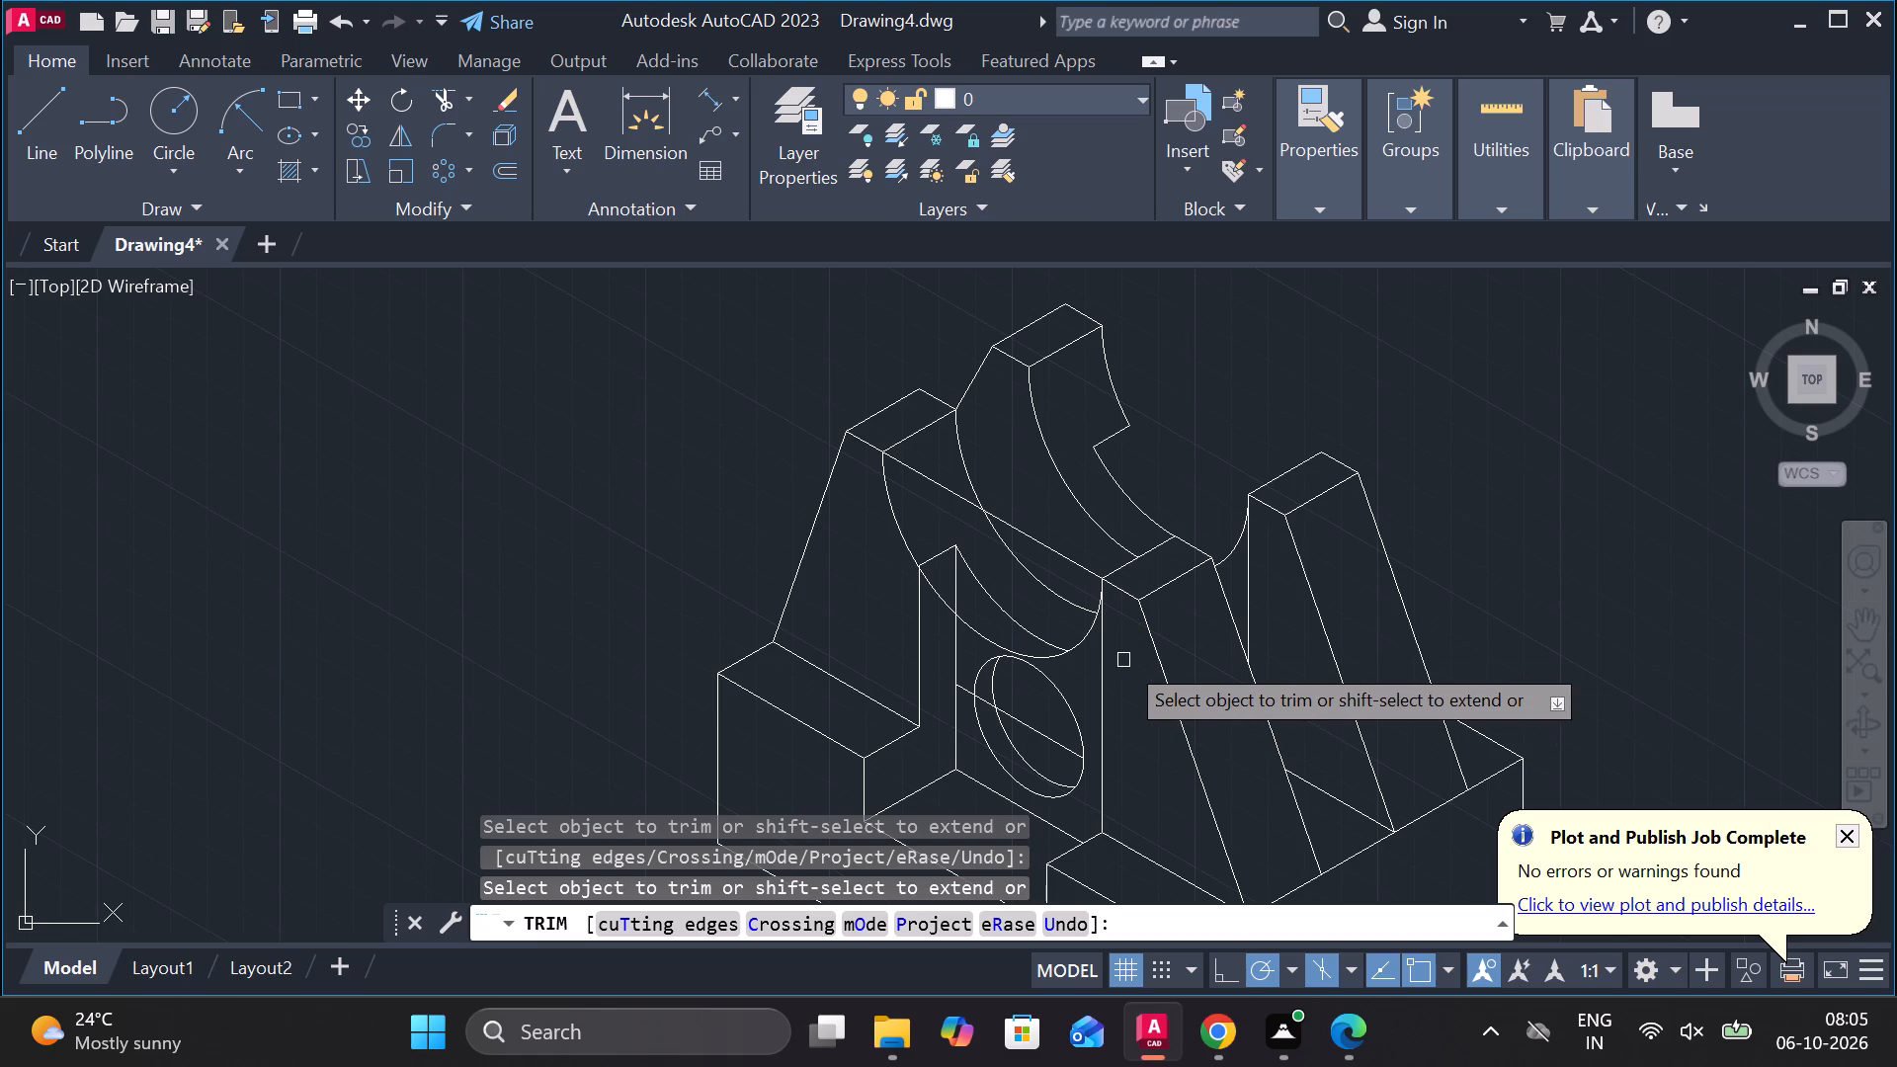
click(929, 590)
click(974, 636)
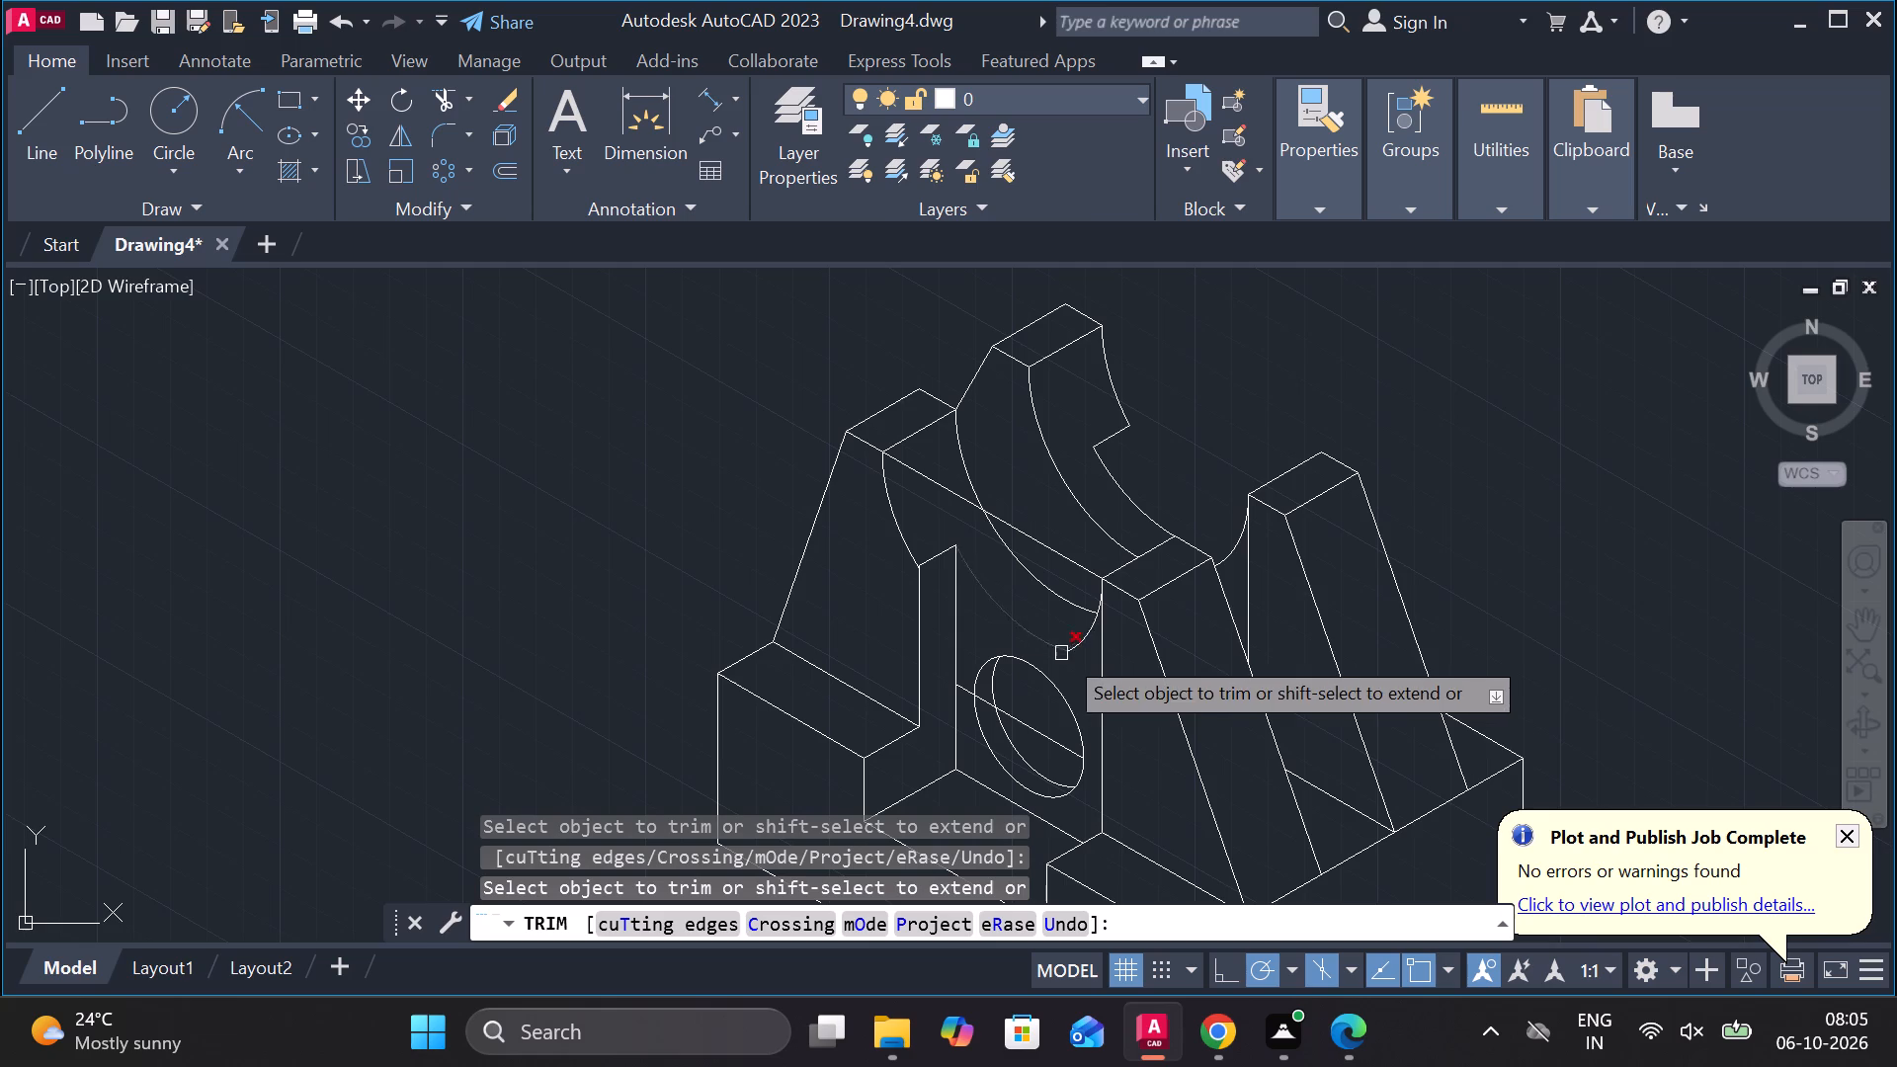
scroll(1161, 482, down, 1)
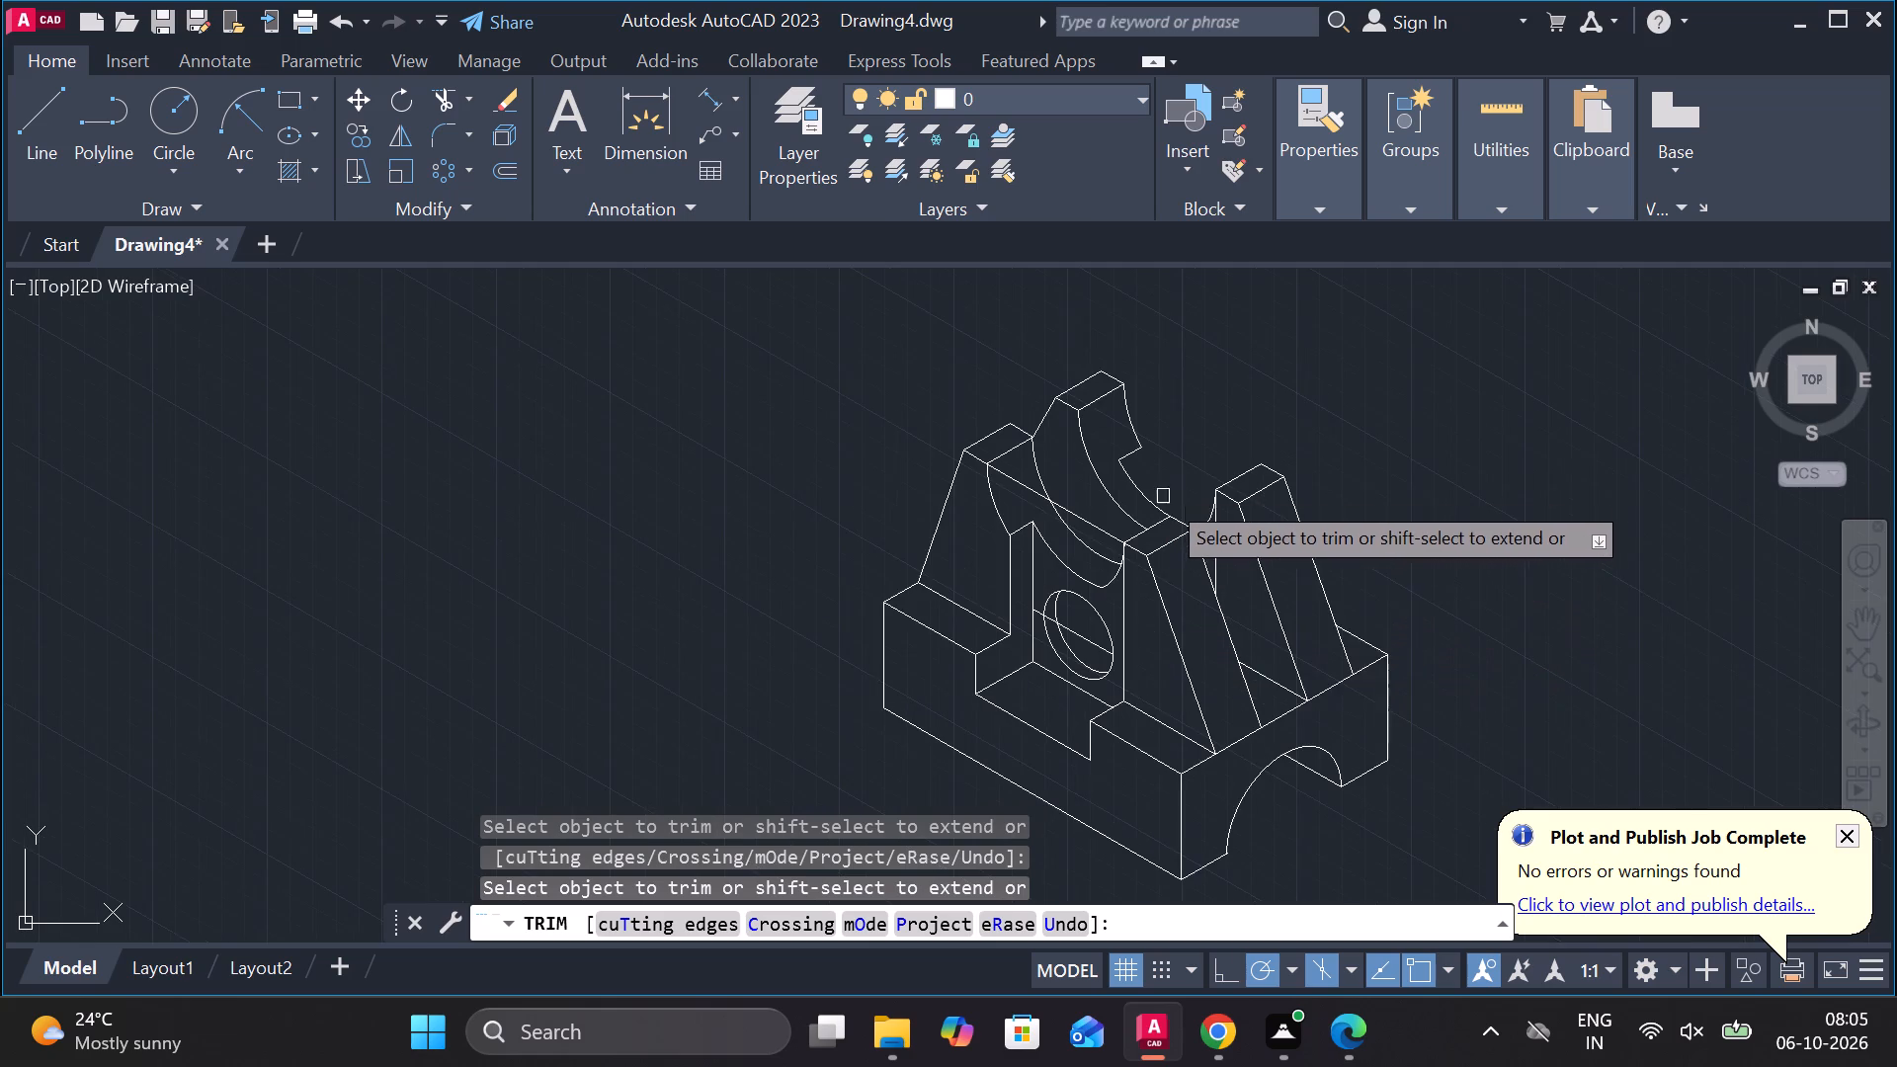
scroll(1121, 644, up, 2)
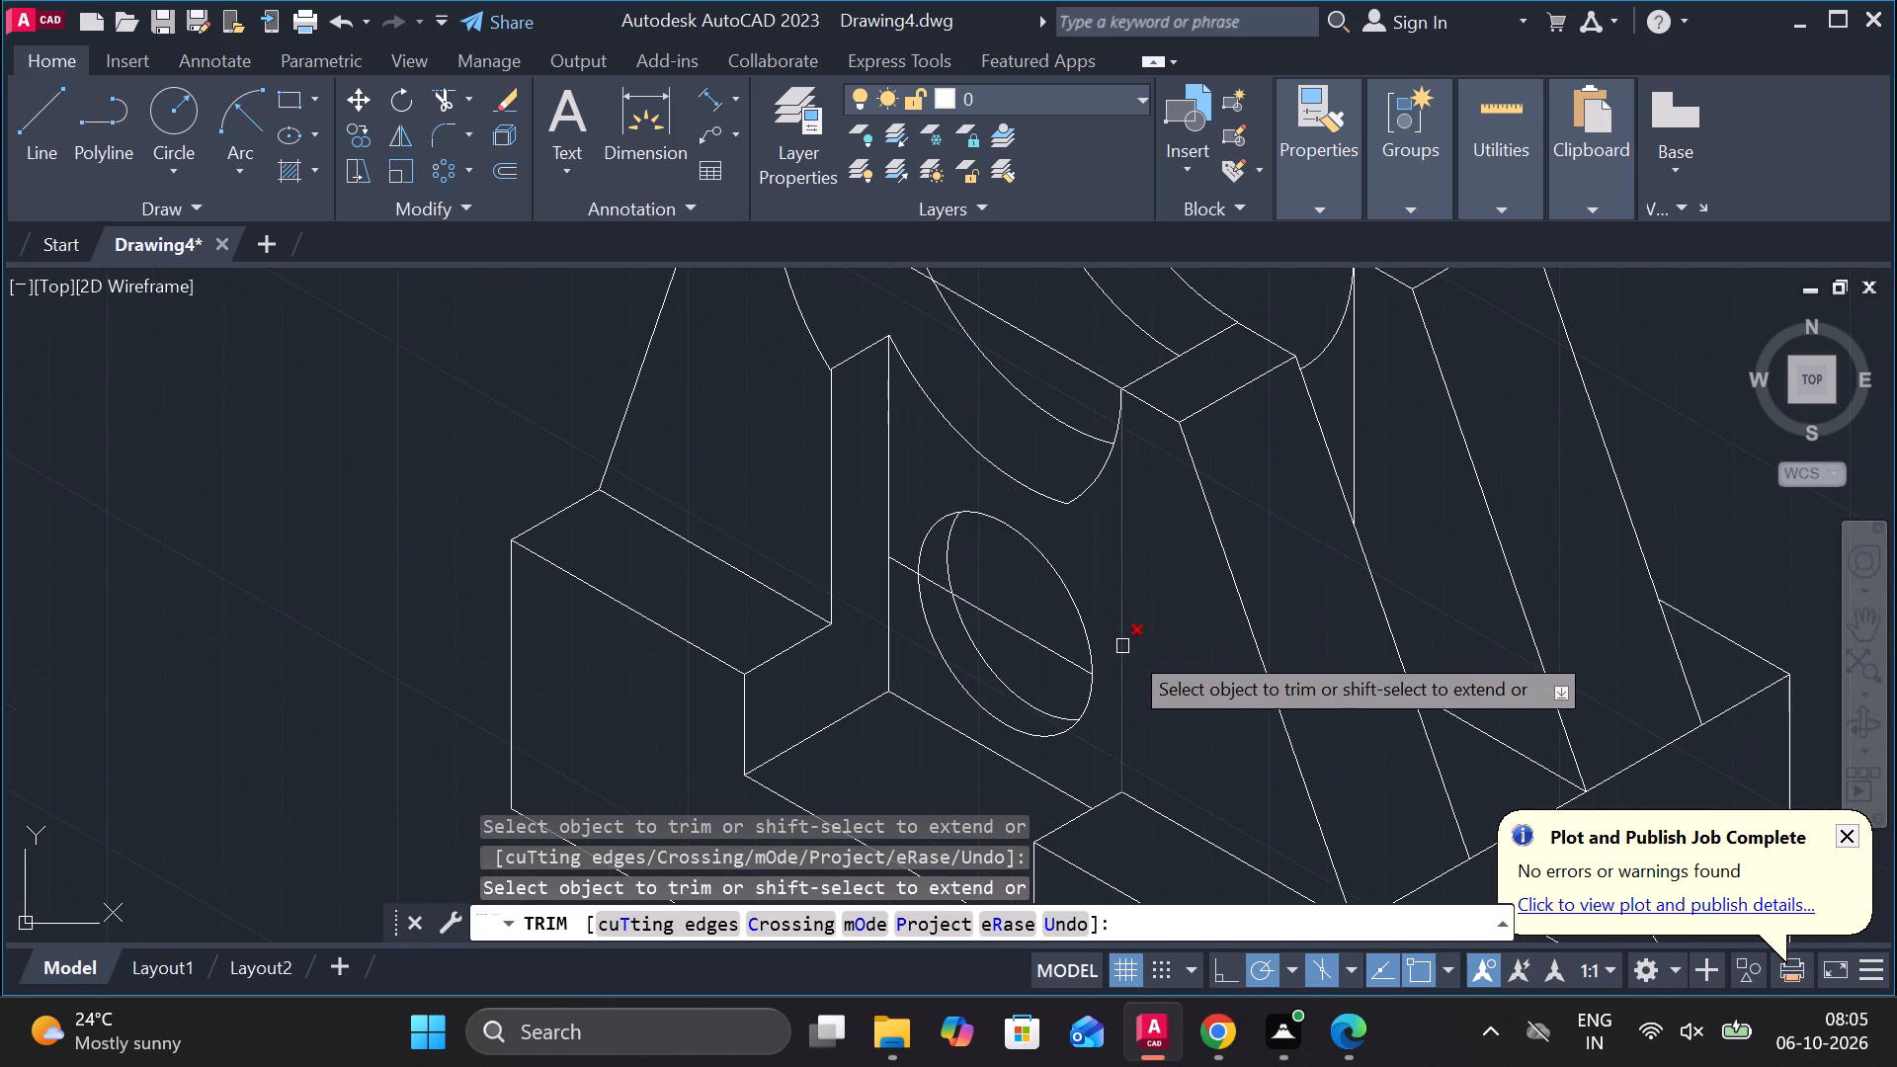
middle_drag(1146, 698, 1040, 572)
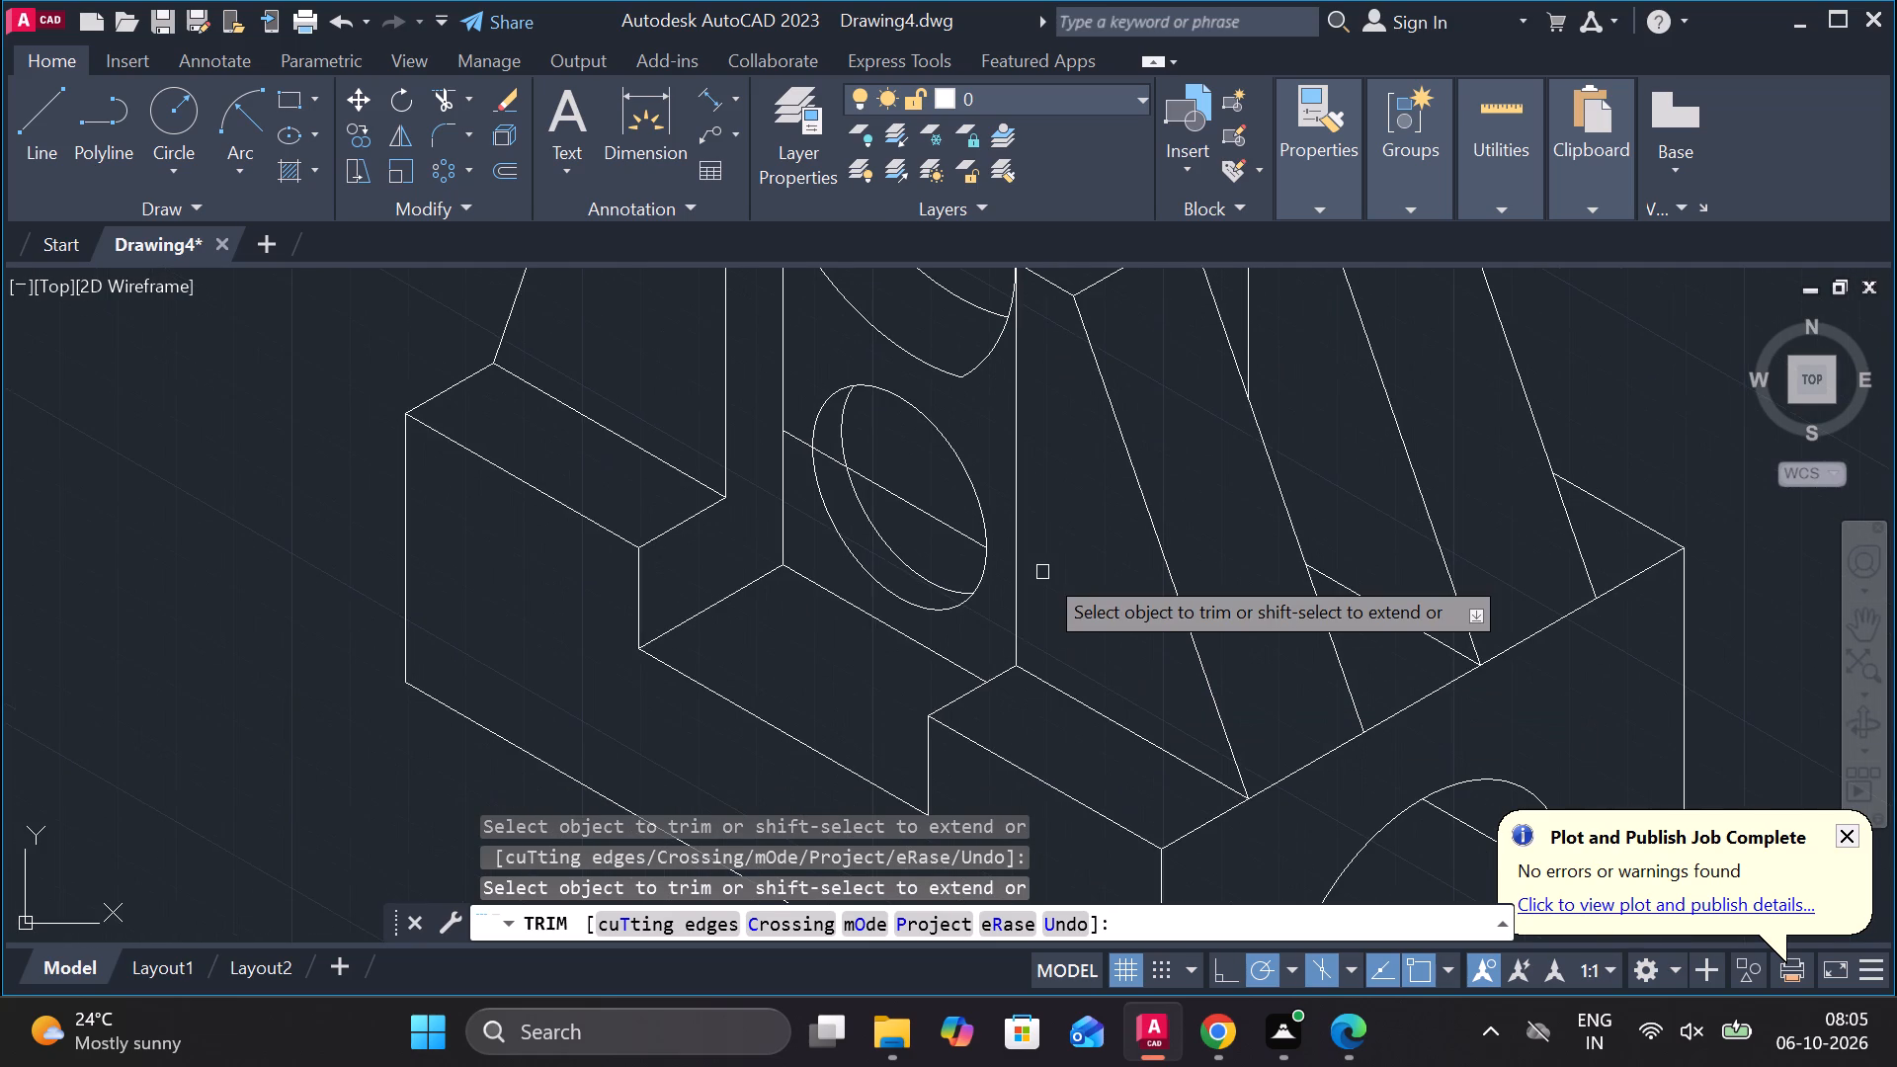
key(Escape)
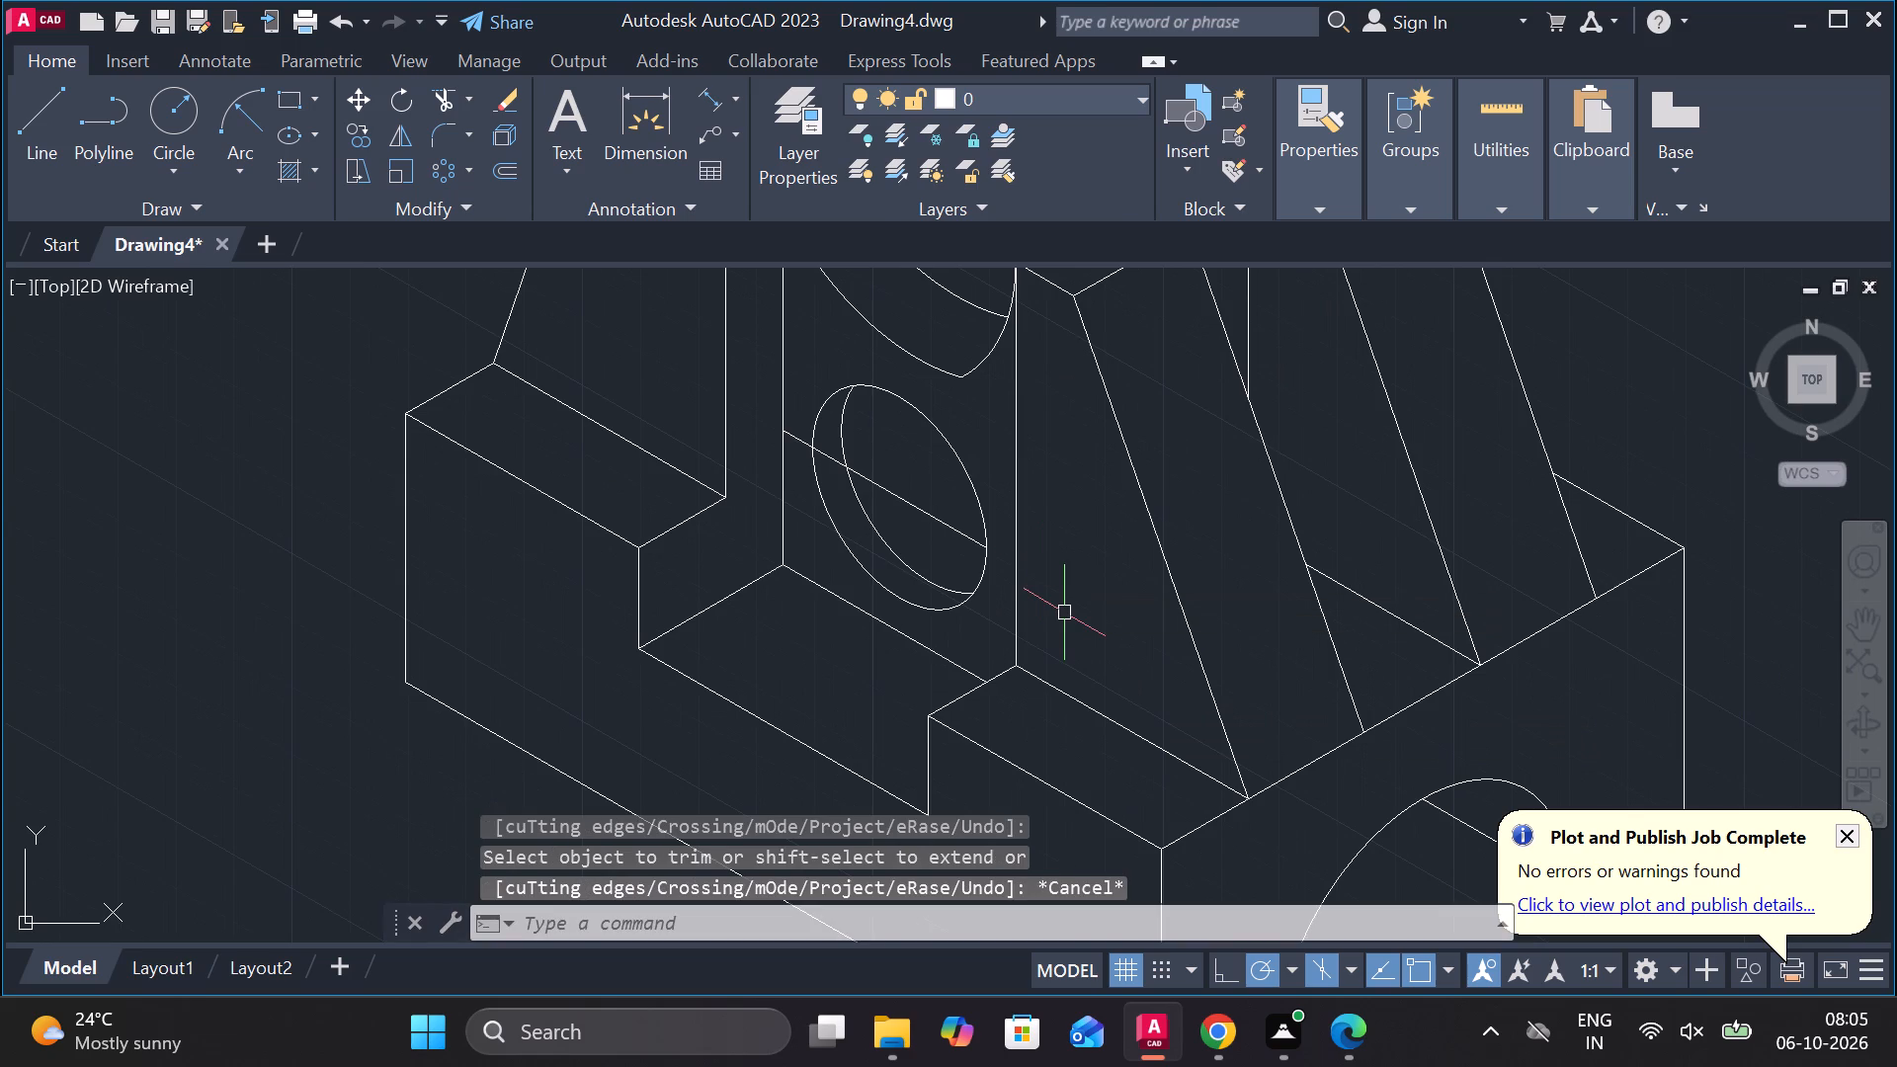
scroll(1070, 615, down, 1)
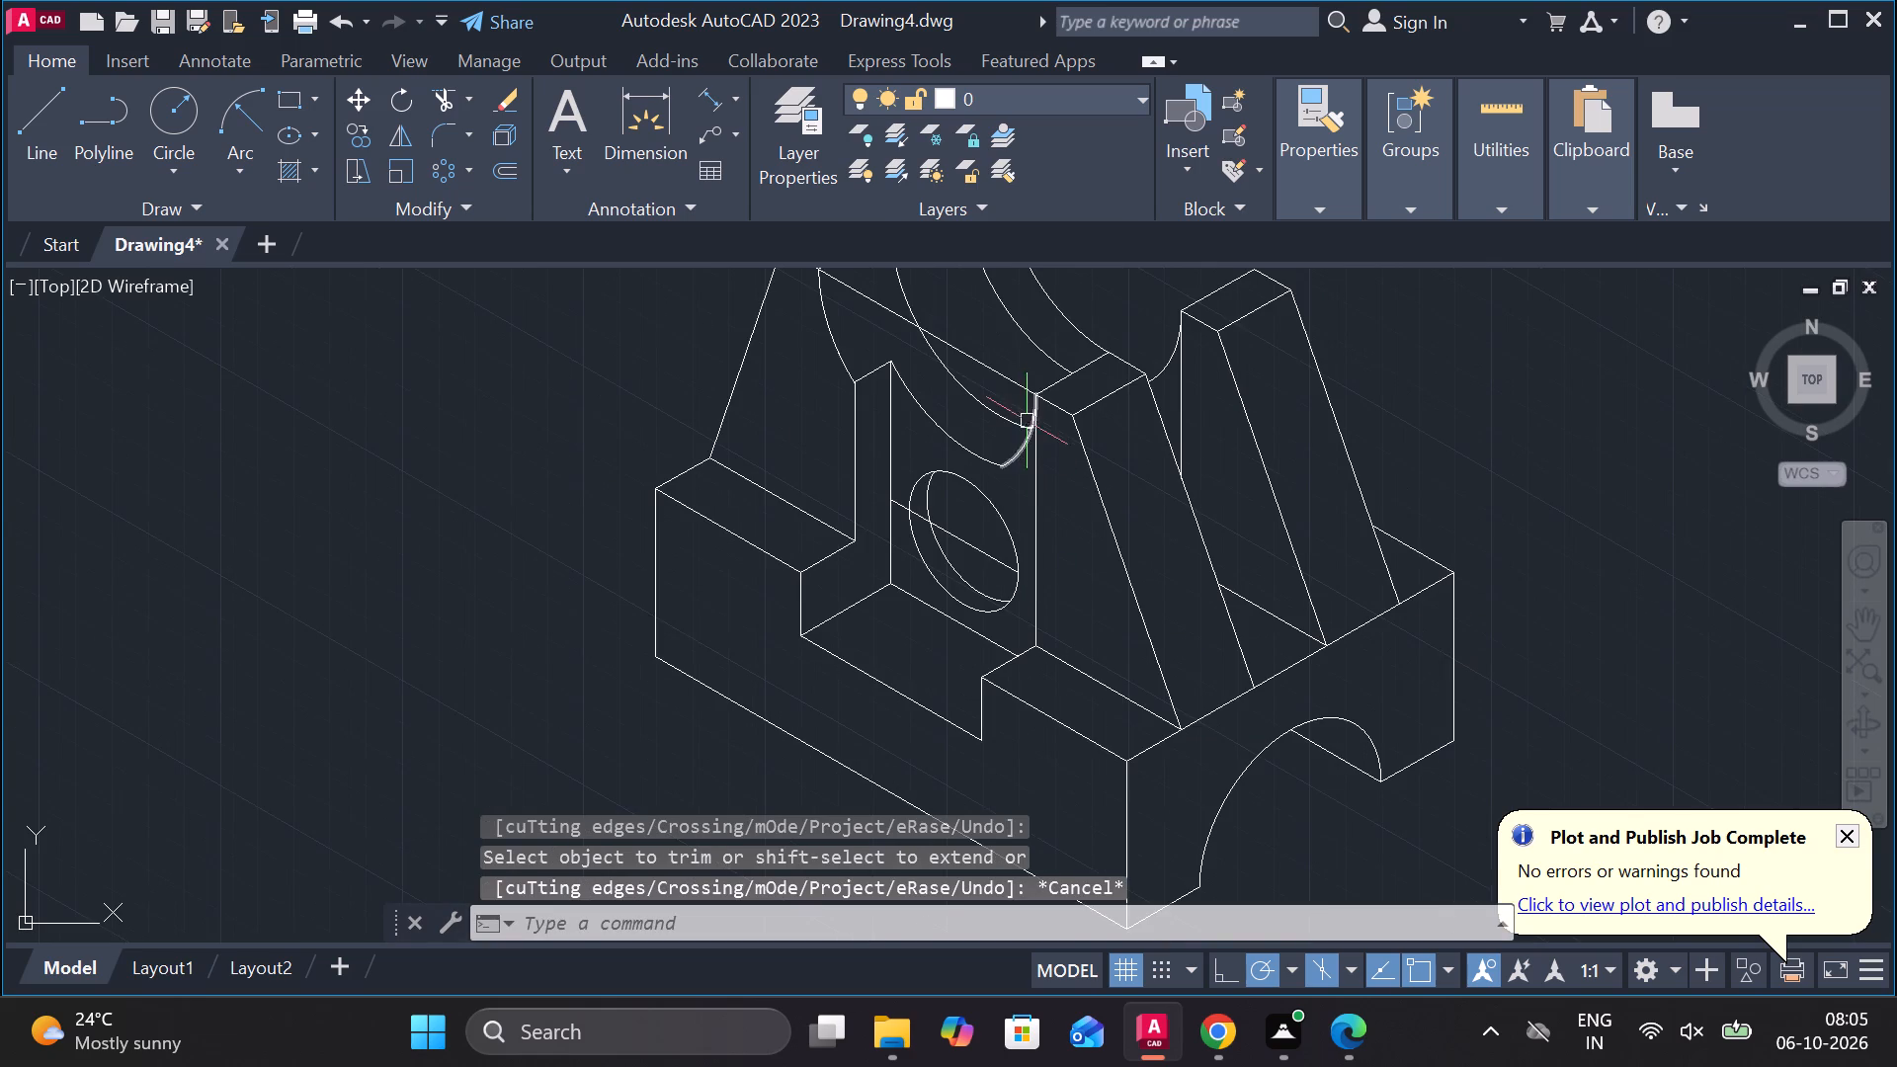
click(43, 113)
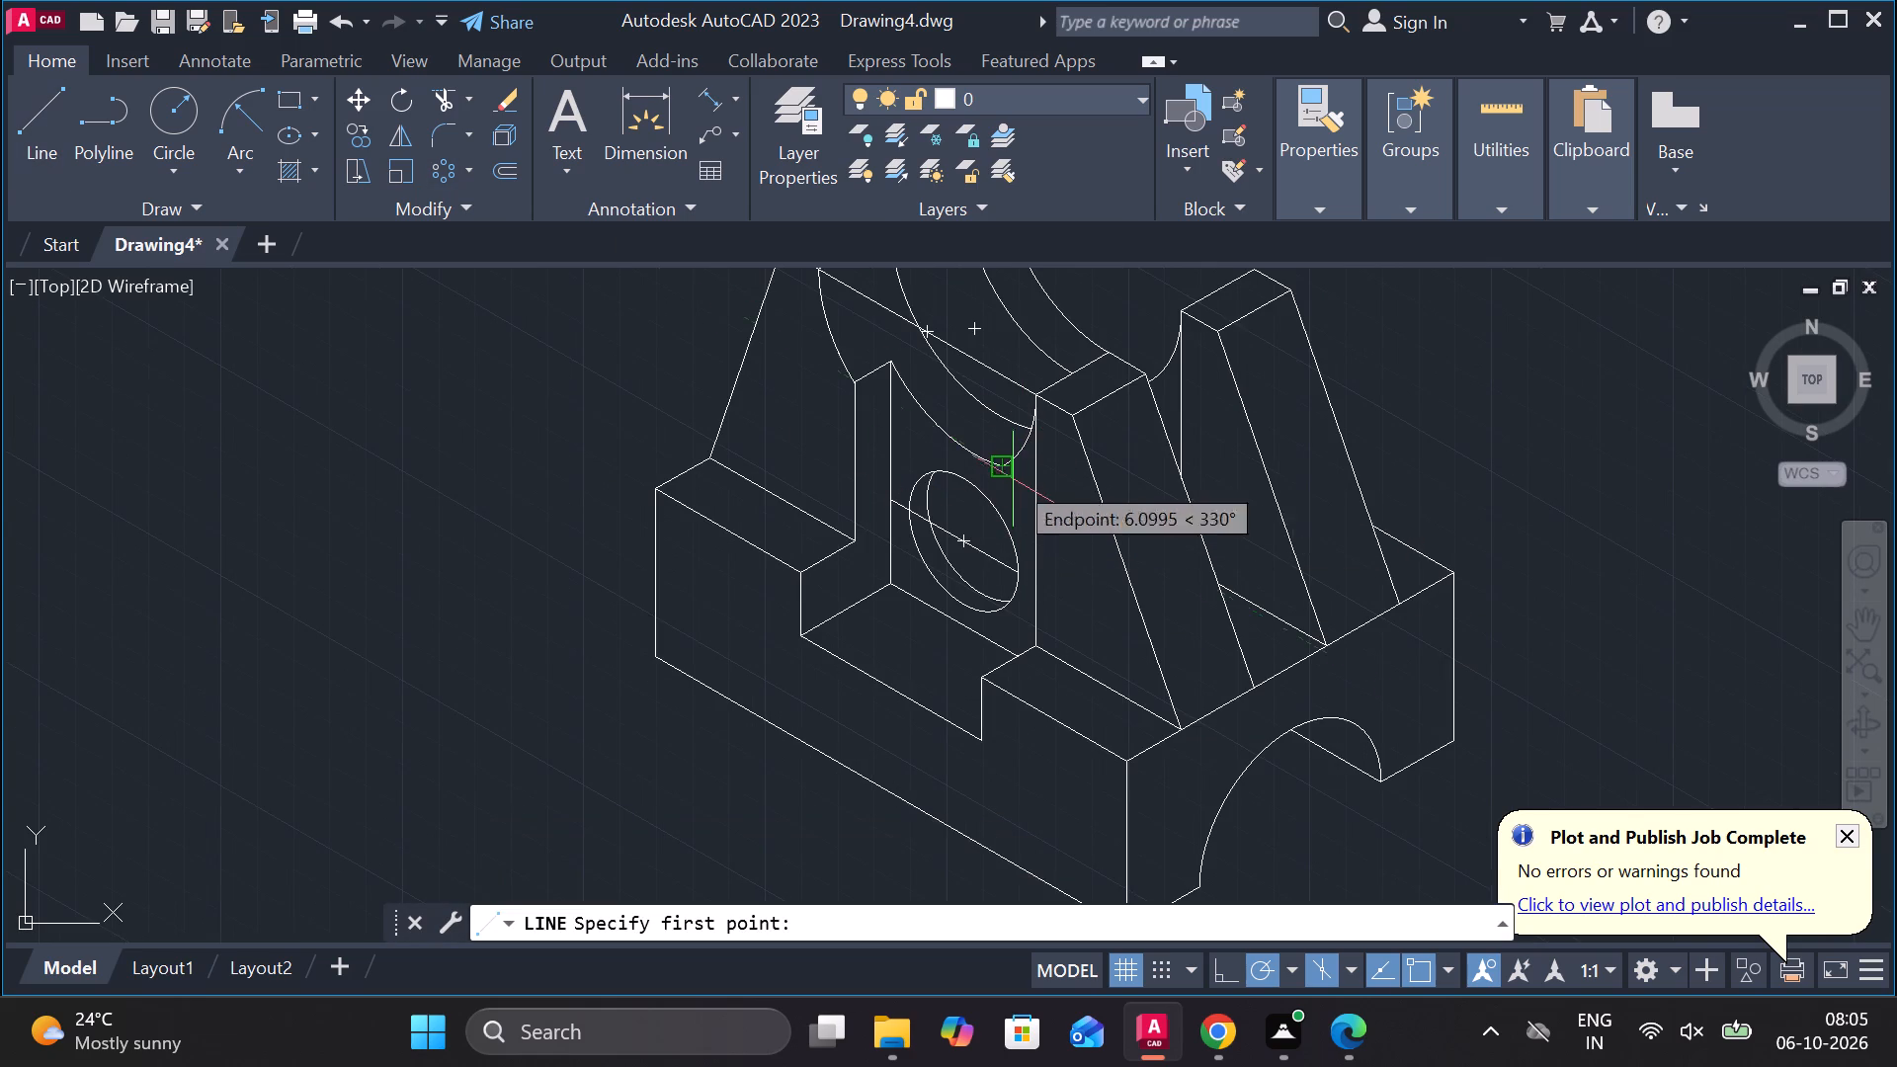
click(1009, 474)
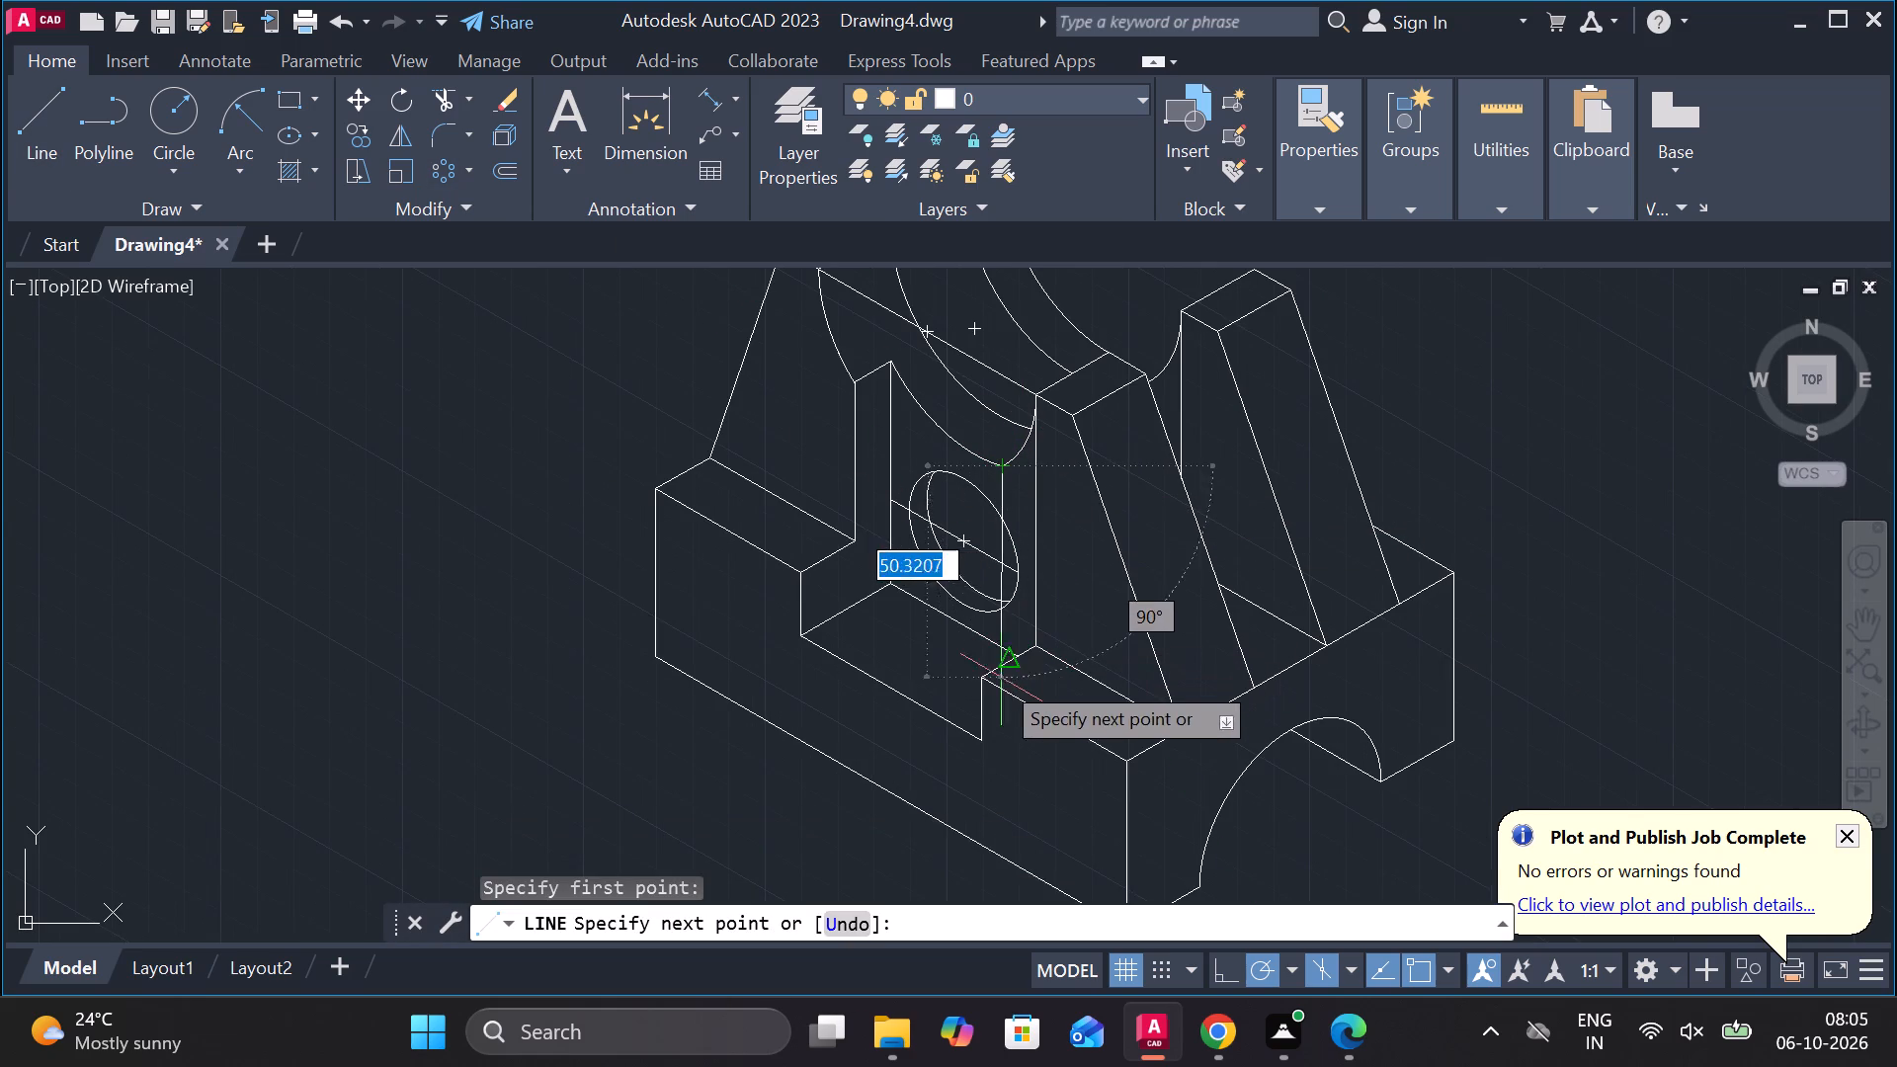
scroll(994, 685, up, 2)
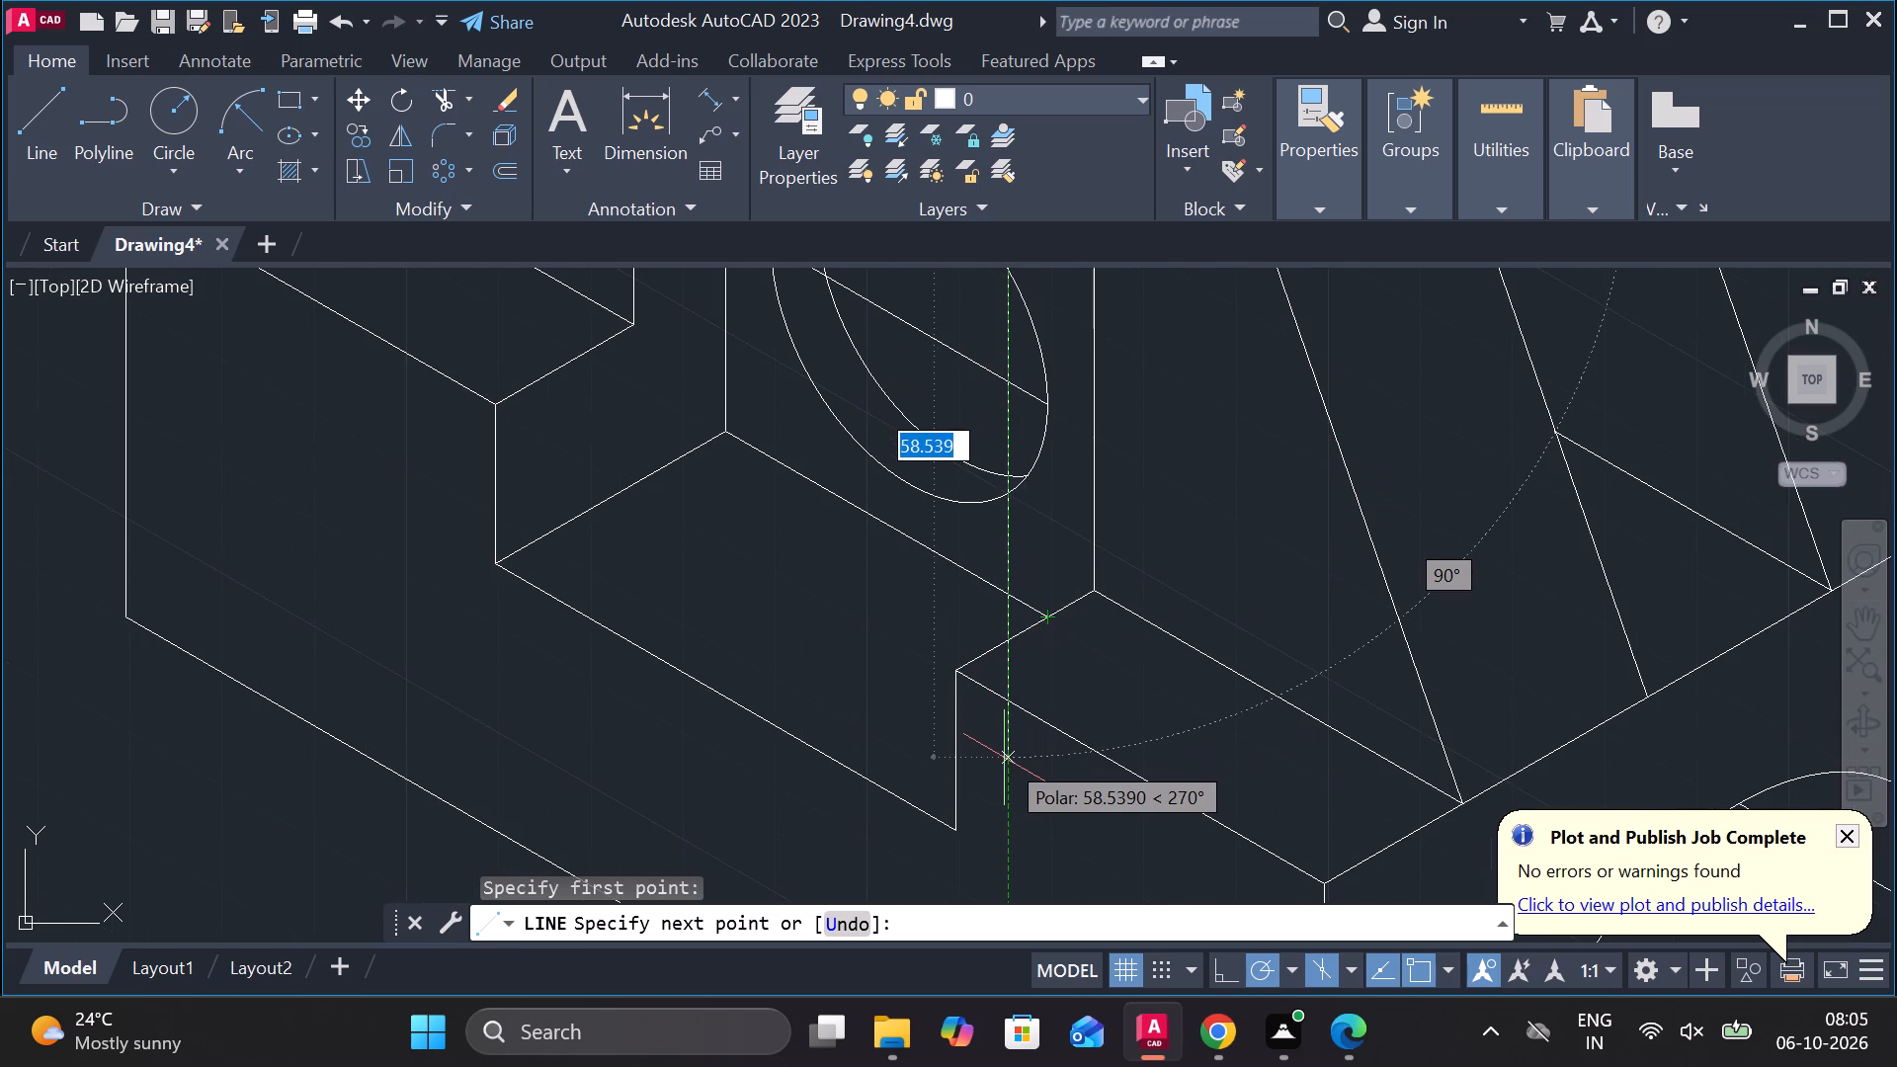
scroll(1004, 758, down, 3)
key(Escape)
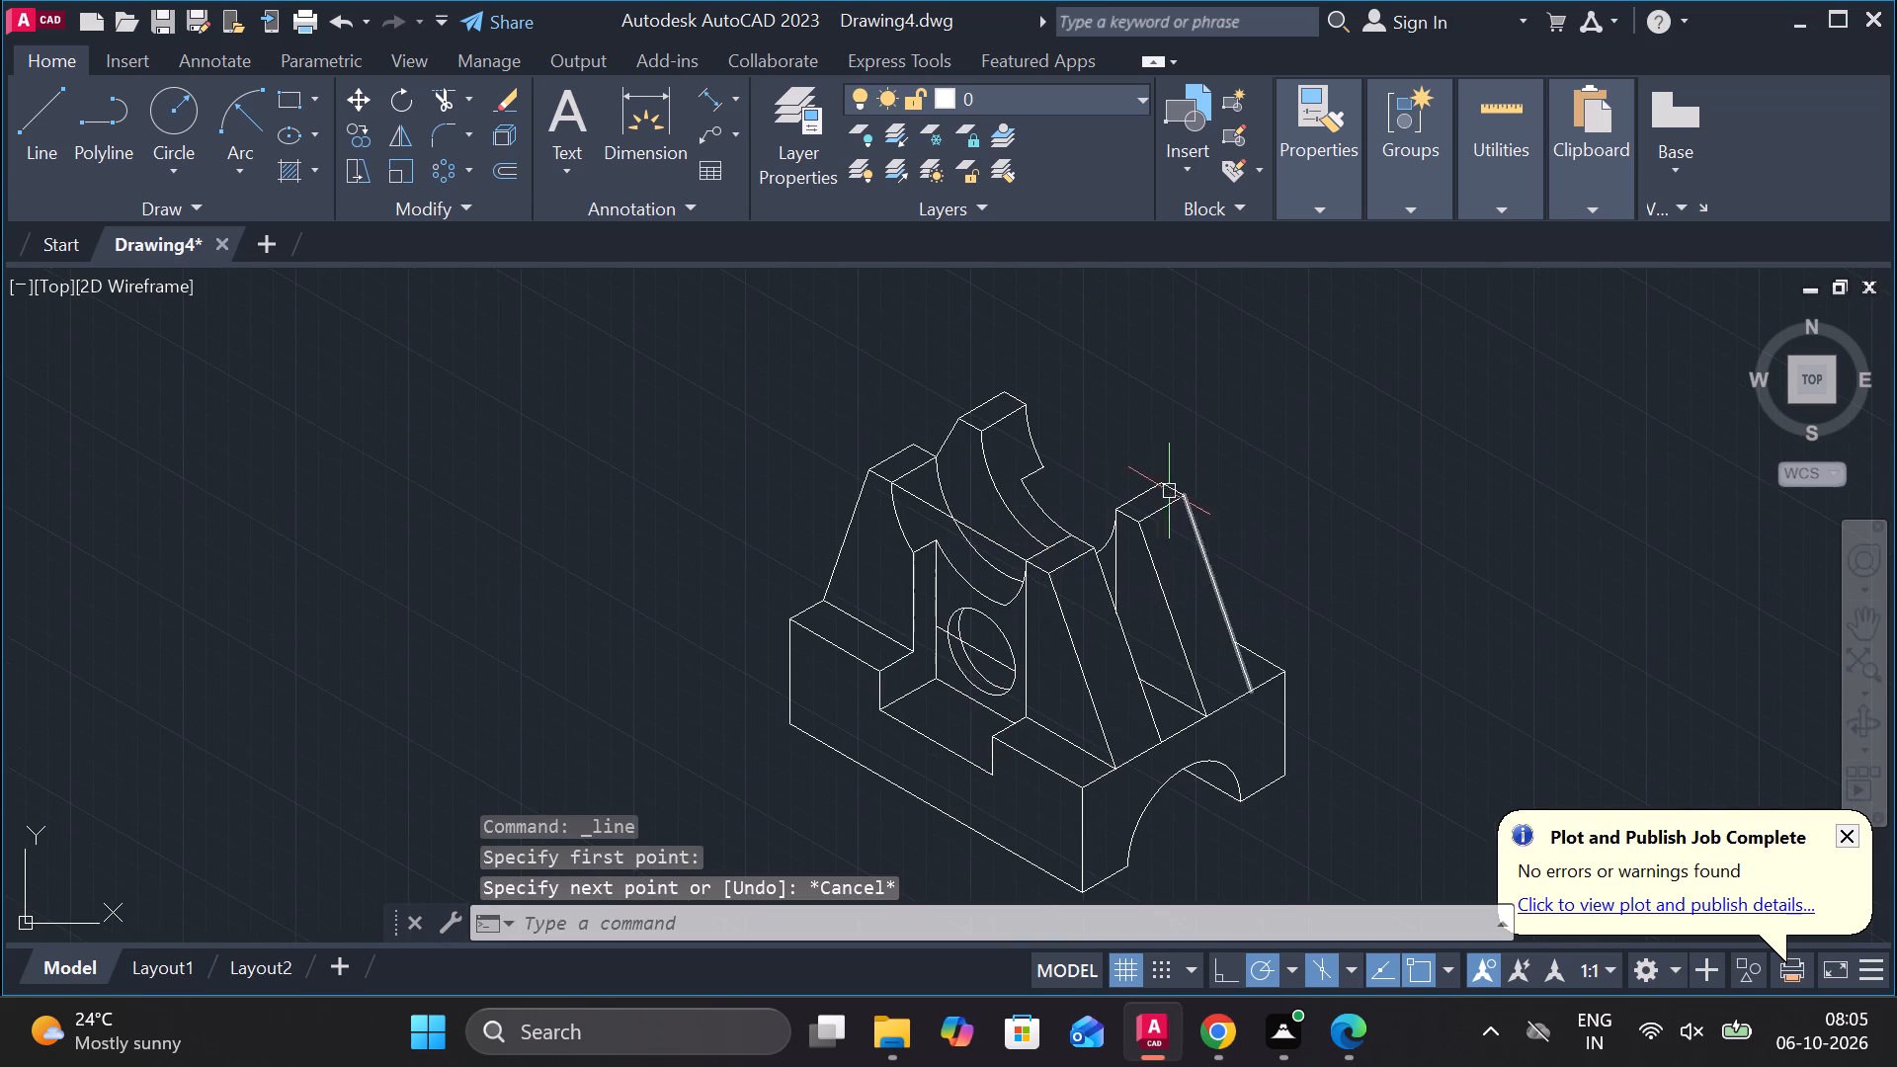
Draw a line about 71 units long at 210° from the inner corner of the notch in the rear rib's curved cutout.
scroll(1058, 534, up, 2)
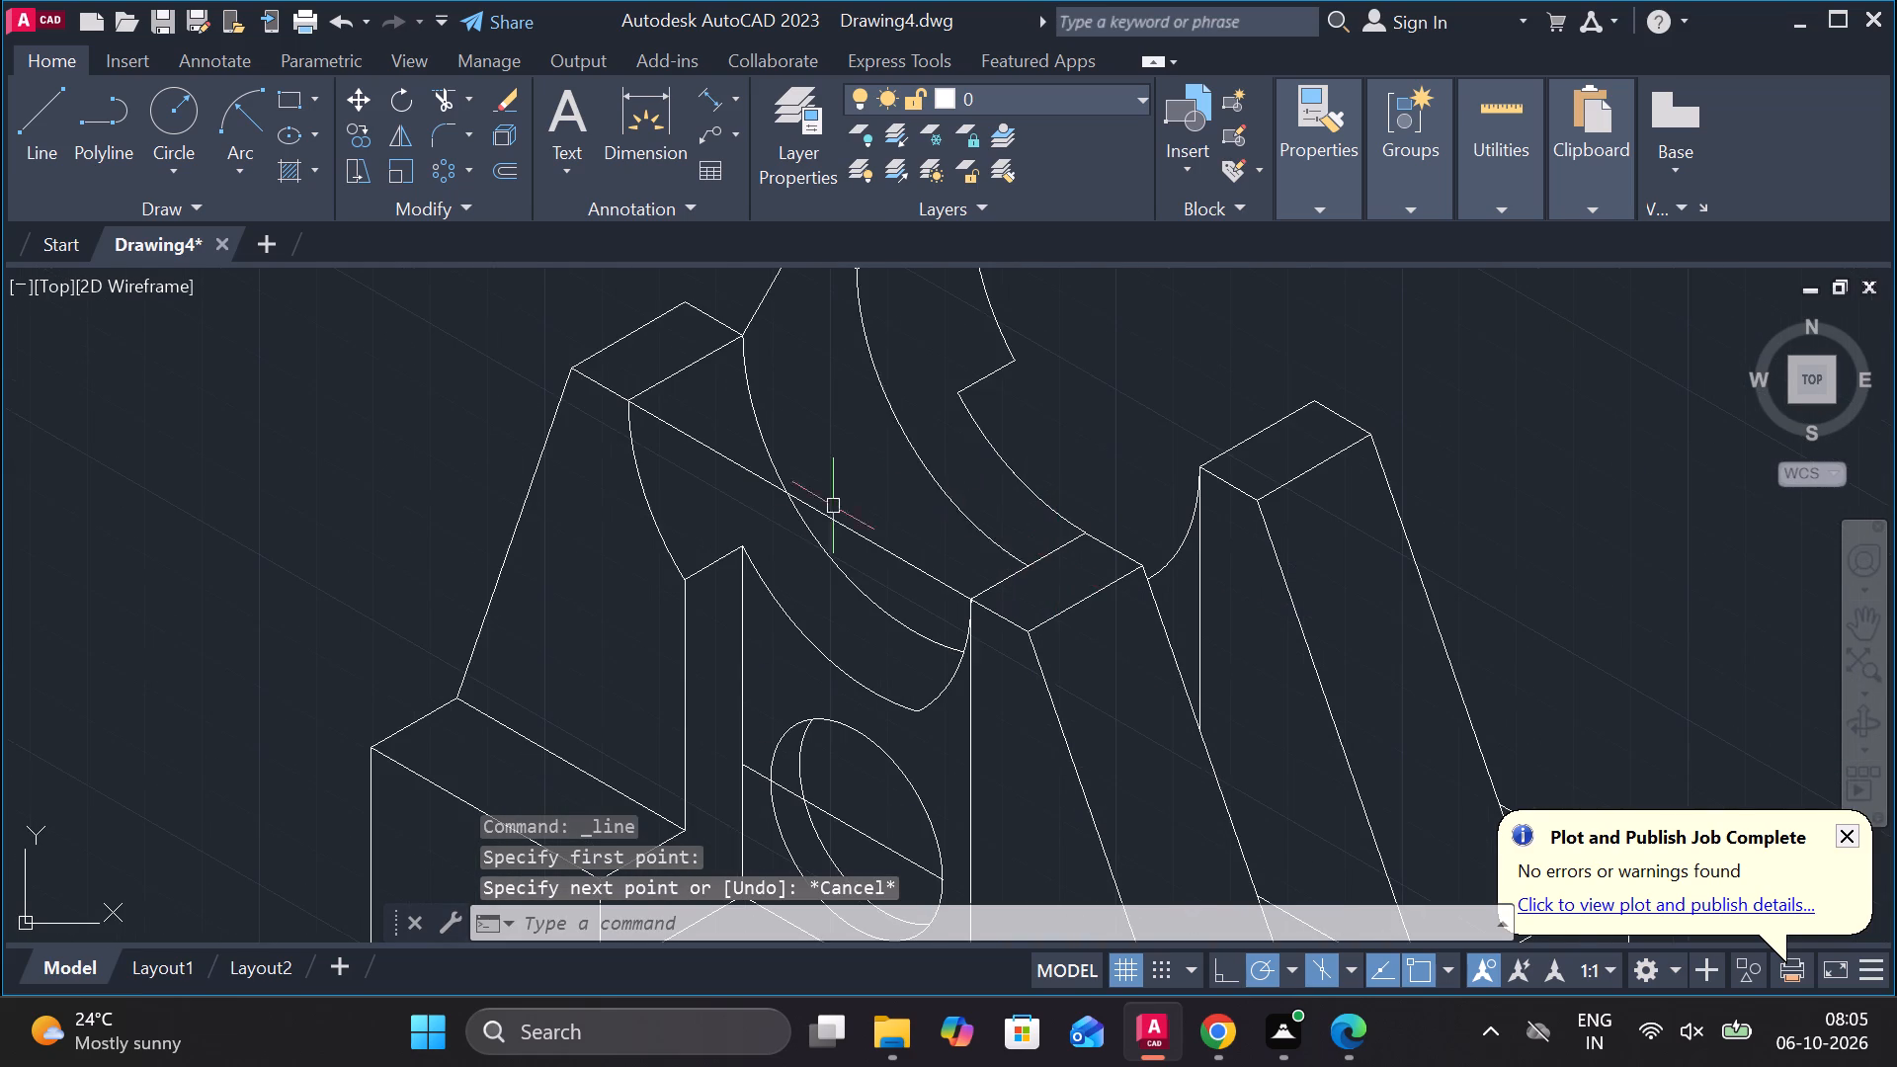
scroll(808, 532, up, 2)
scroll(674, 598, up, 3)
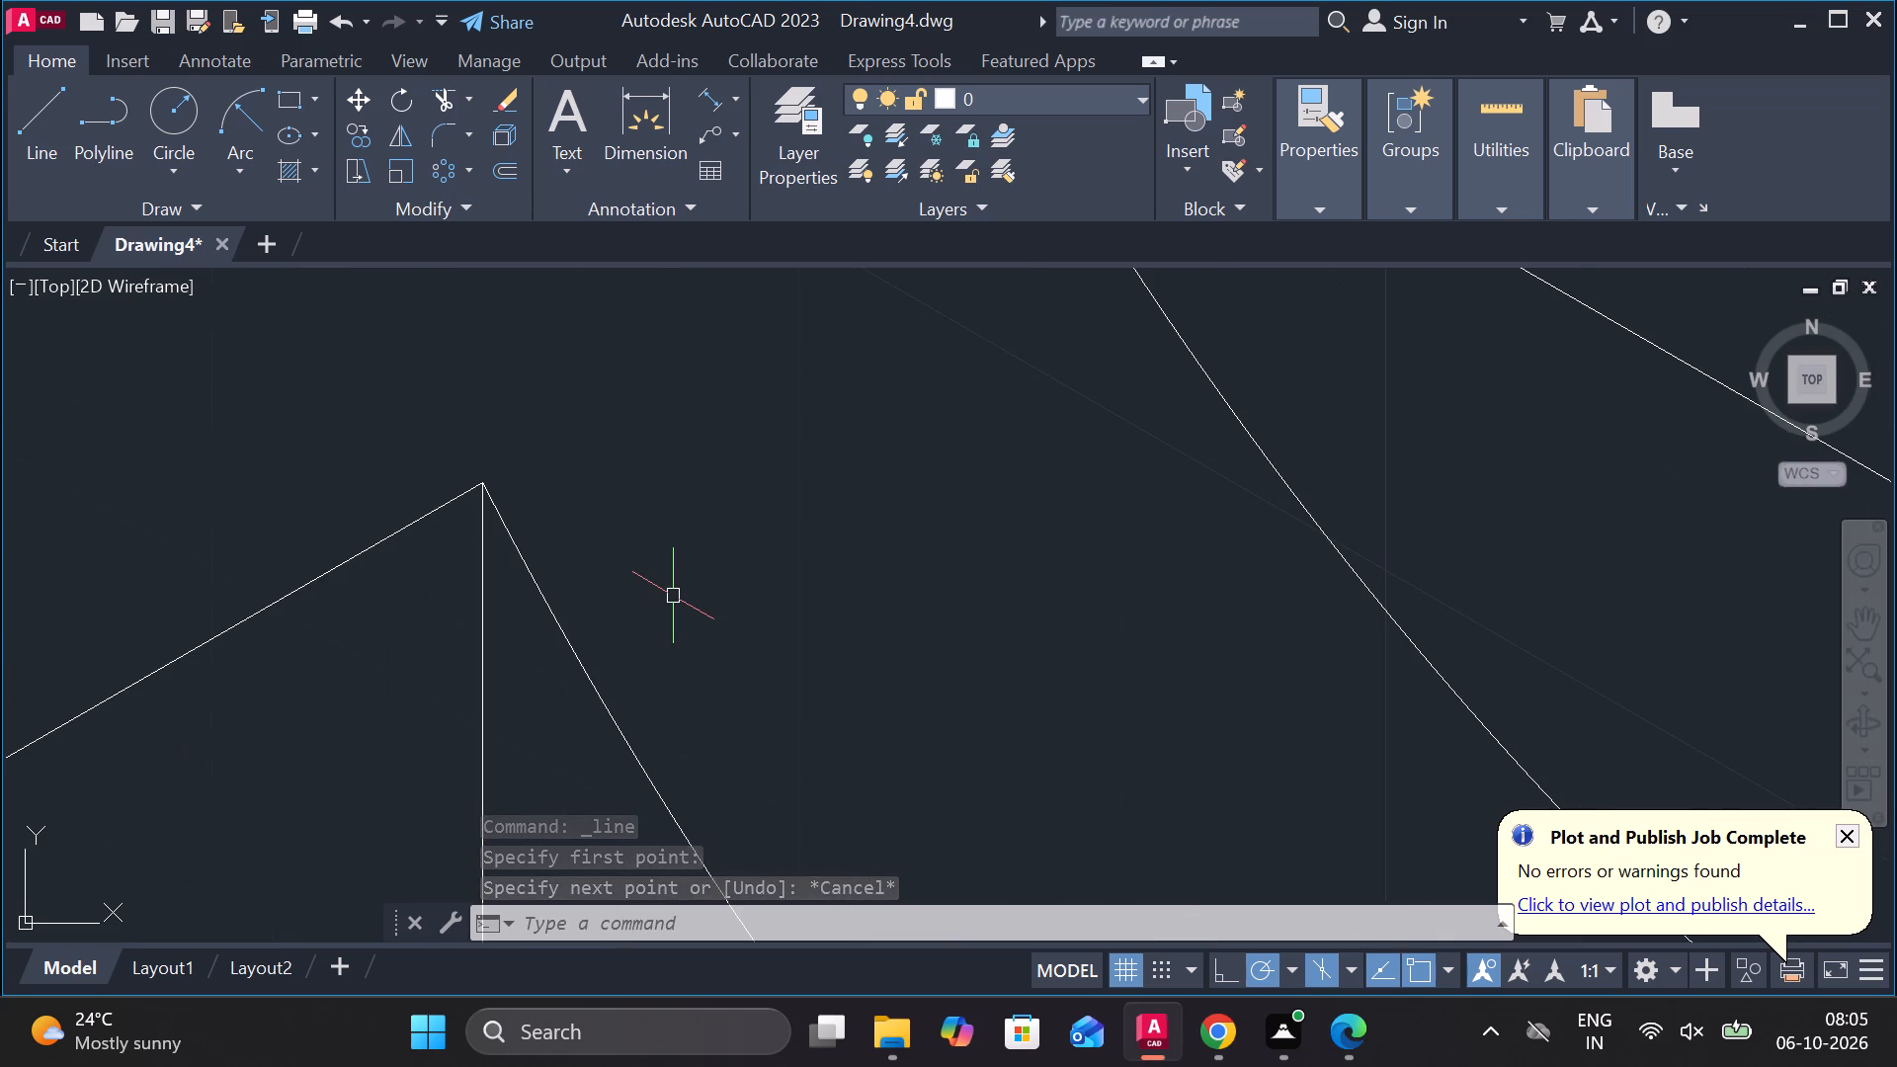
scroll(673, 596, down, 8)
middle_drag(859, 511, 1088, 514)
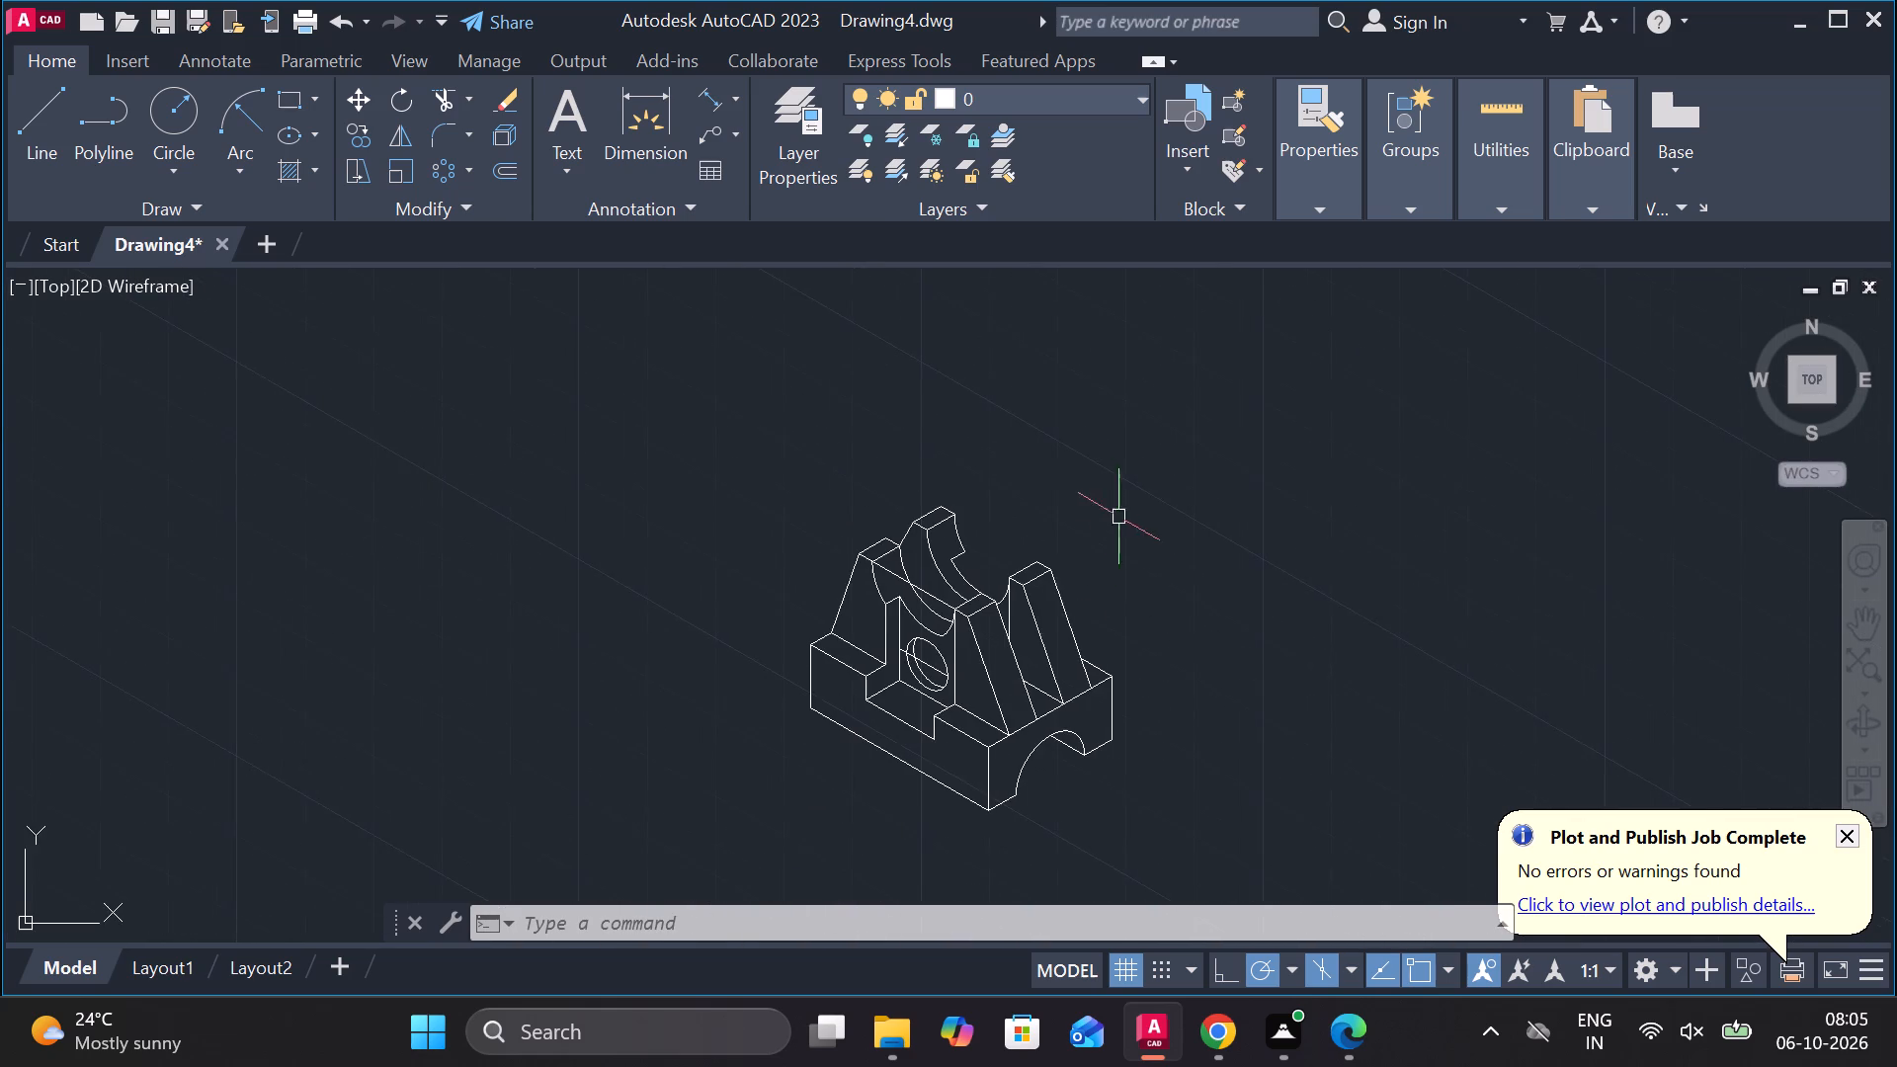
scroll(952, 667, up, 2)
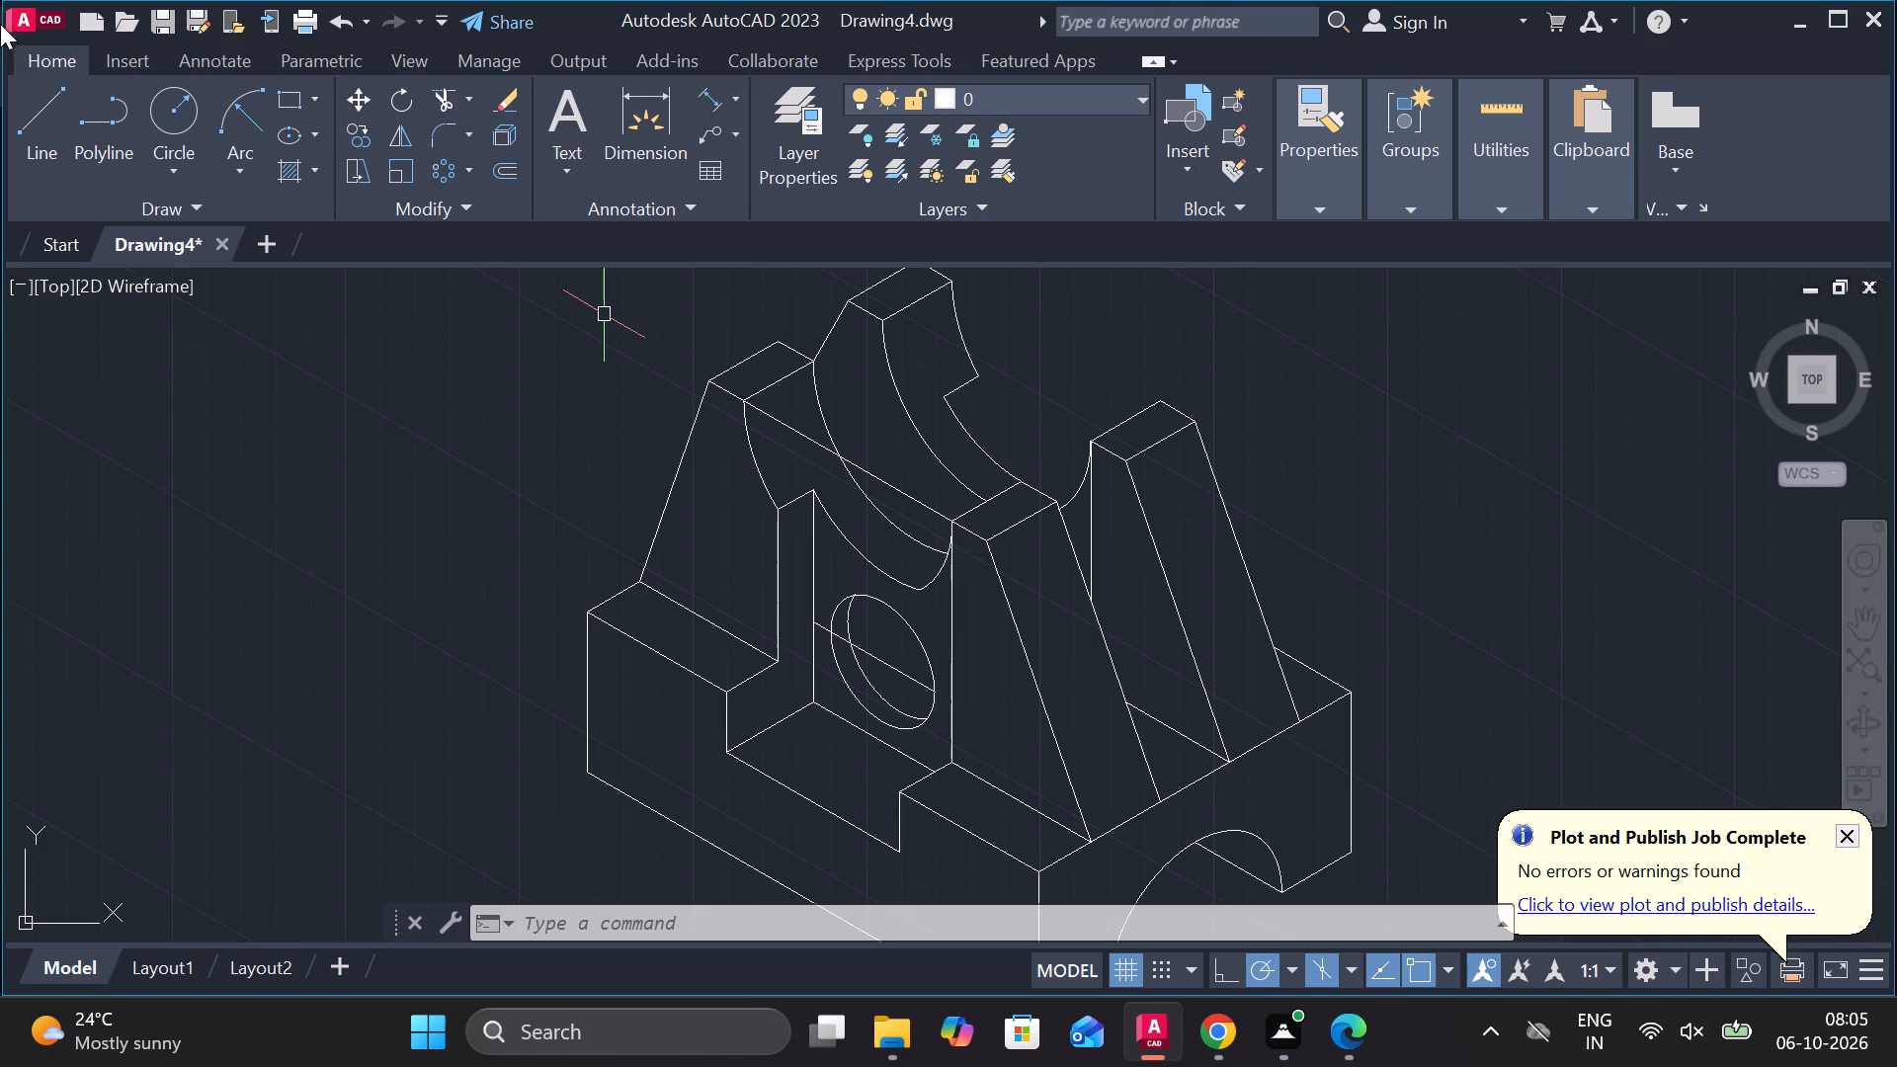
click(22, 105)
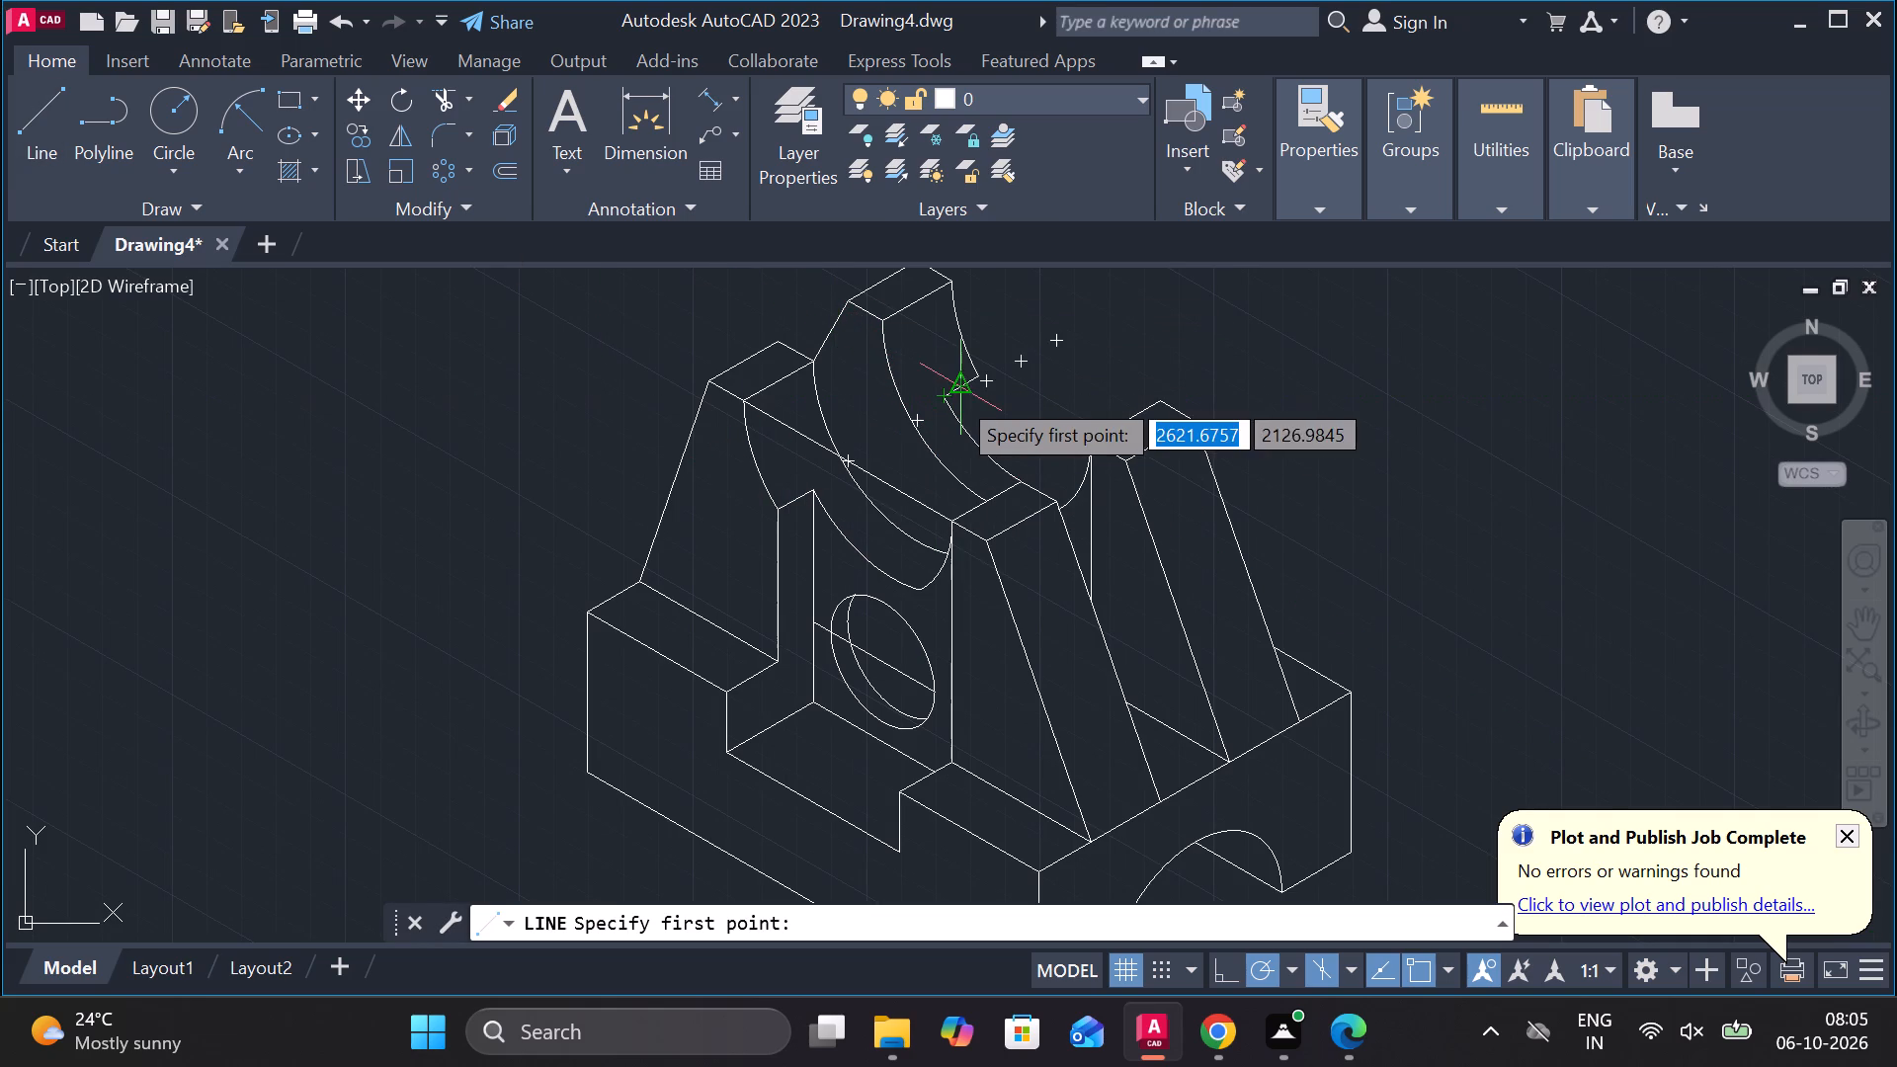
click(948, 397)
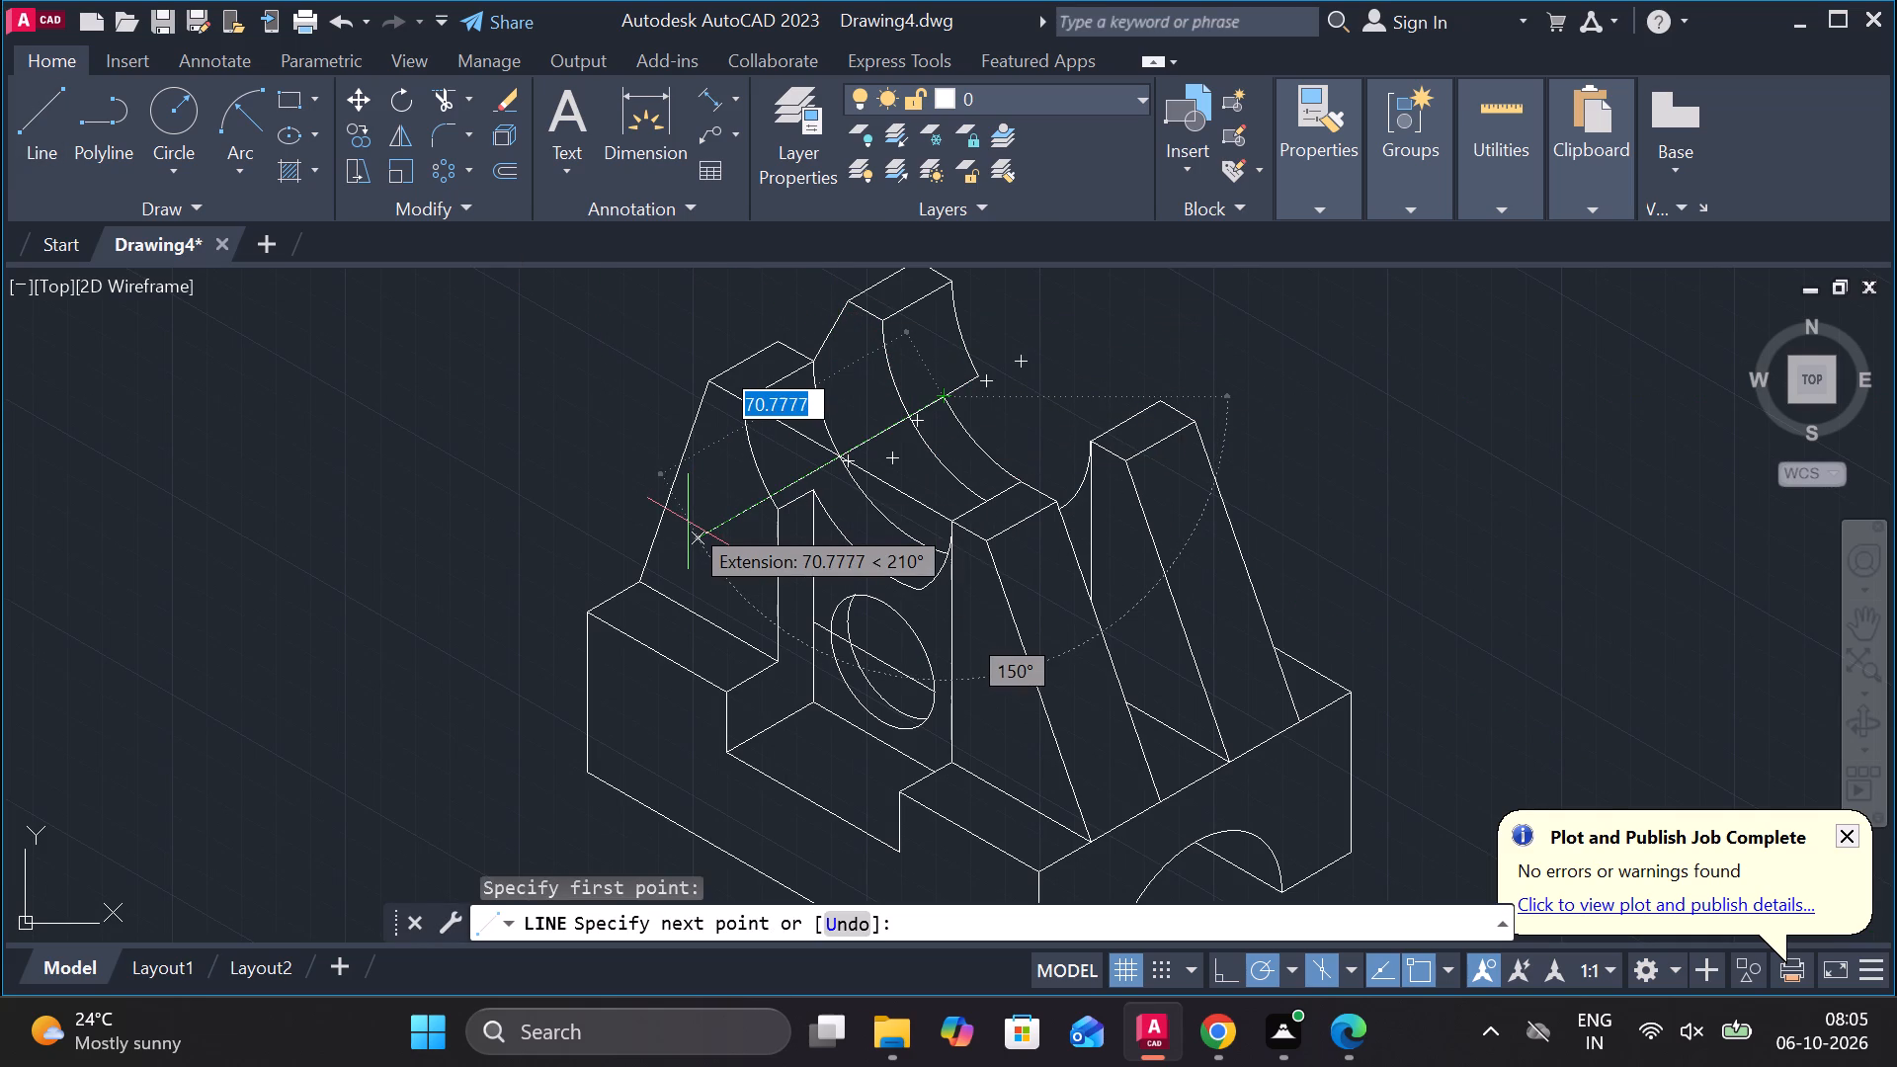
click(688, 522)
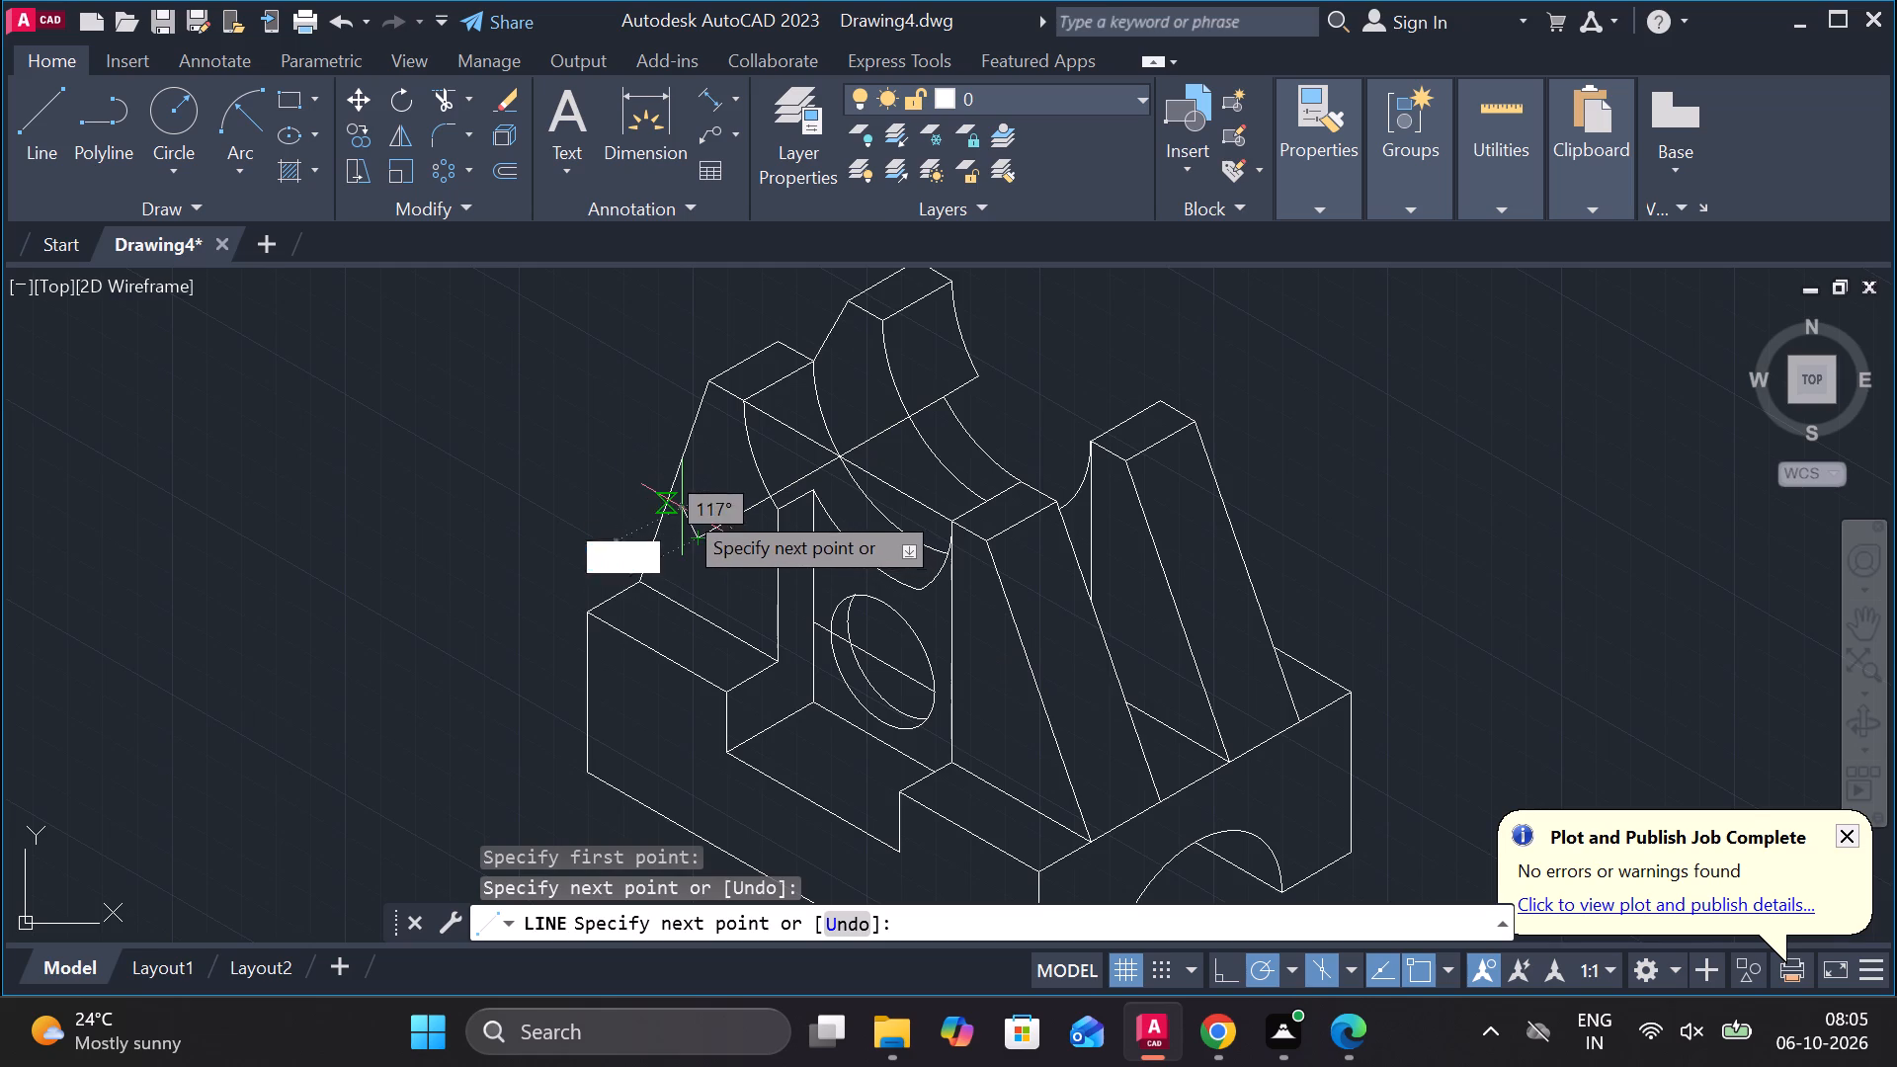
key(Escape)
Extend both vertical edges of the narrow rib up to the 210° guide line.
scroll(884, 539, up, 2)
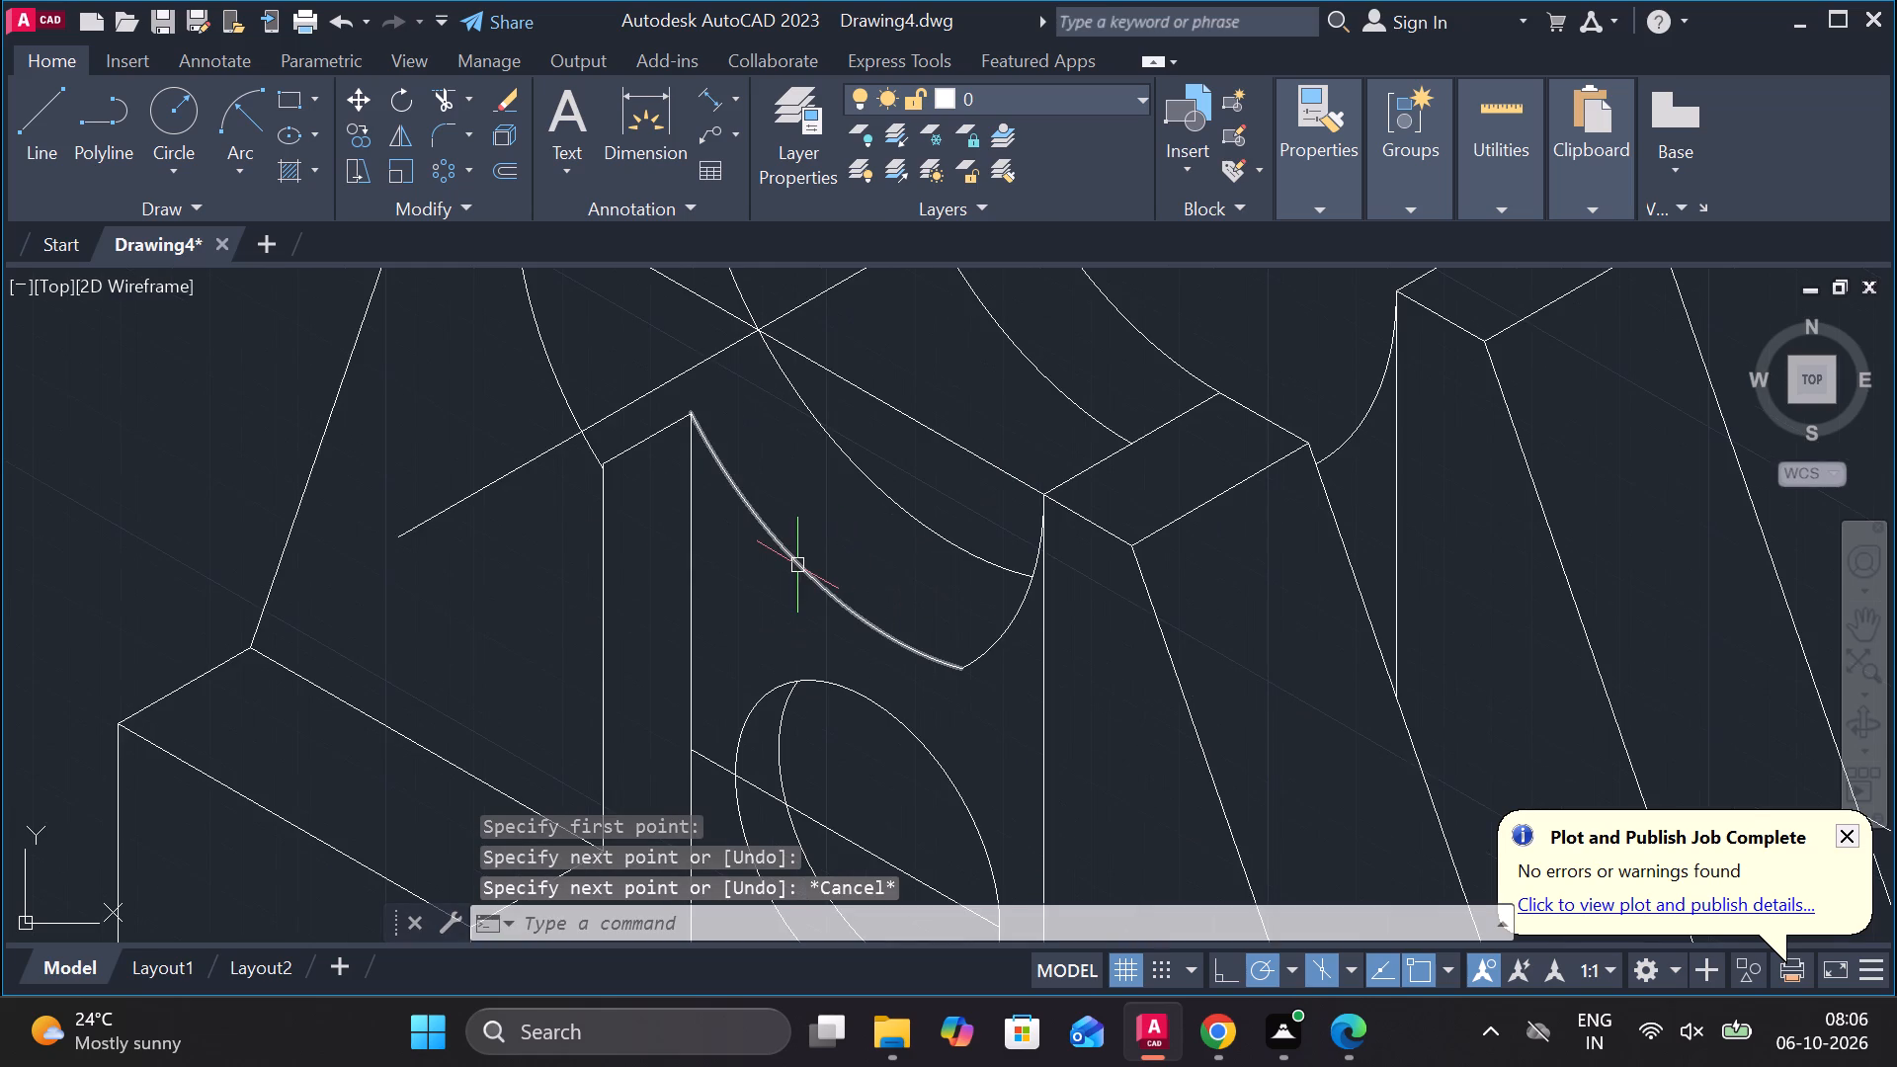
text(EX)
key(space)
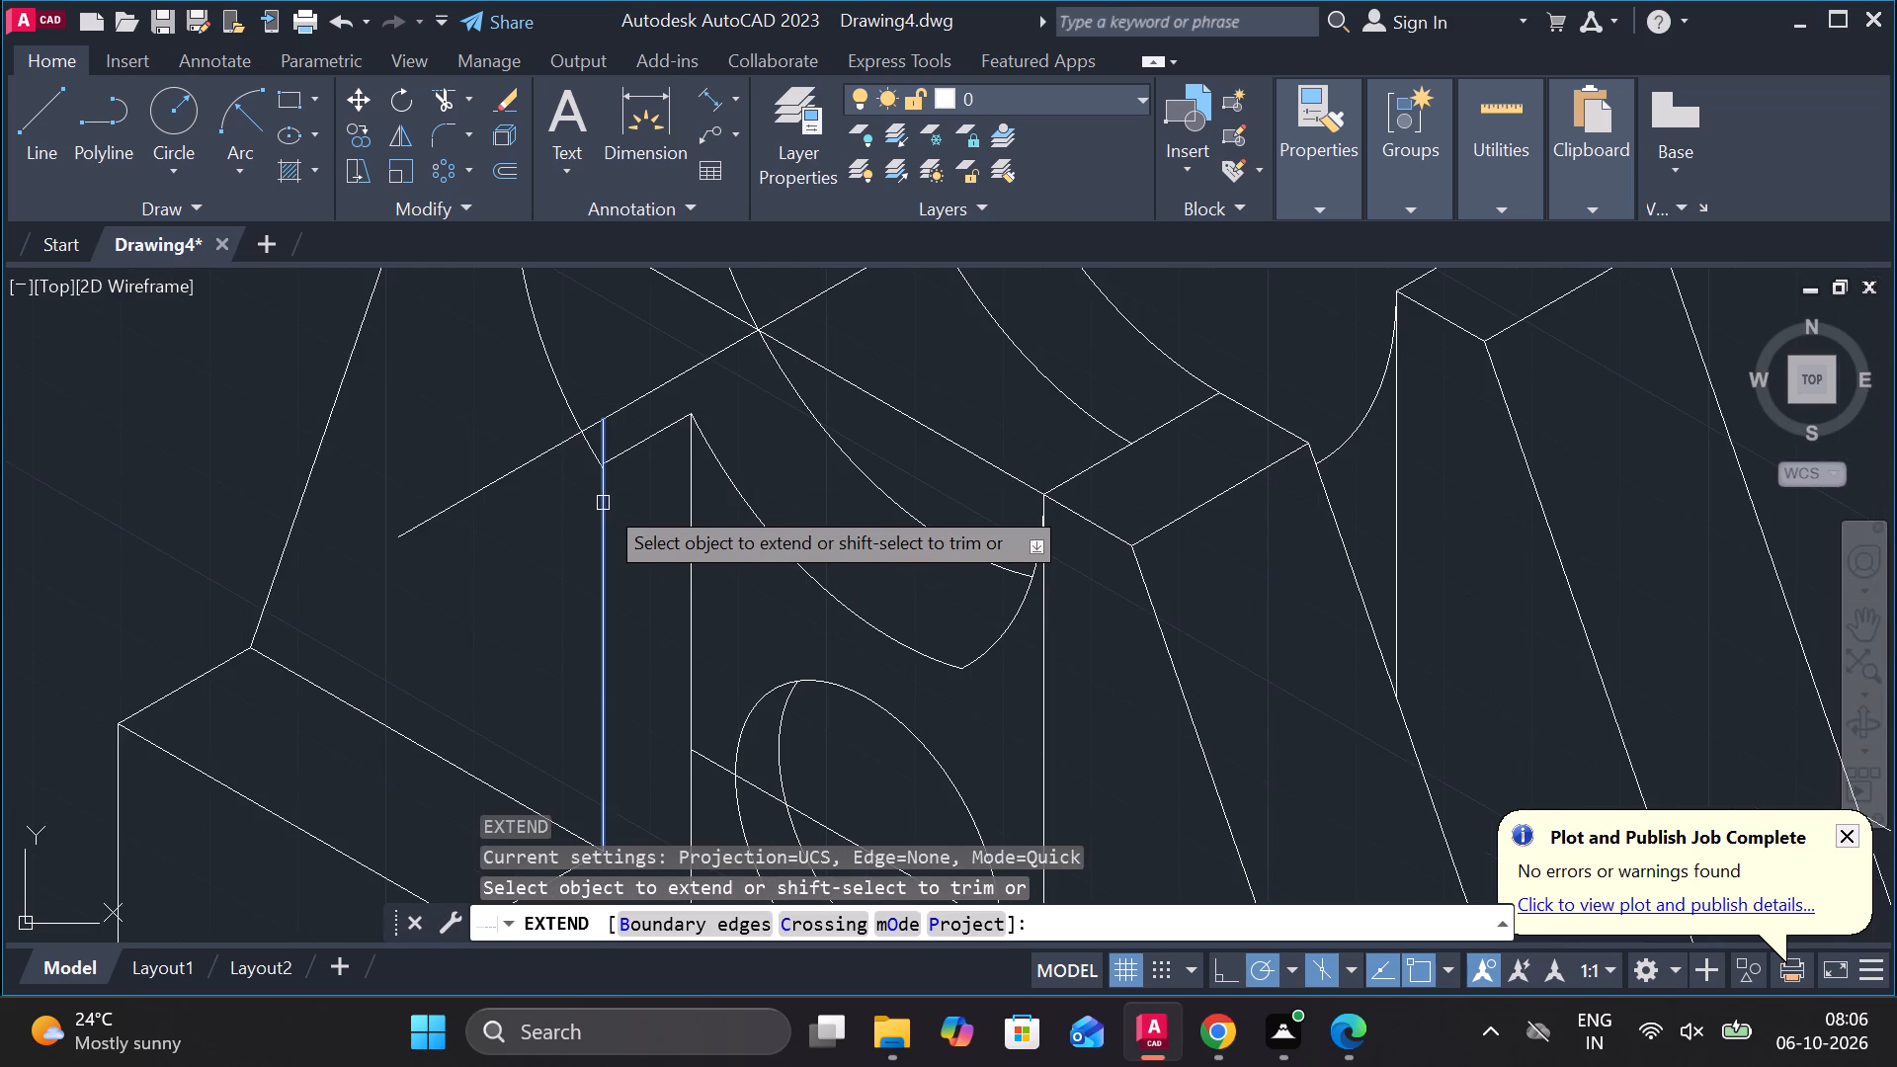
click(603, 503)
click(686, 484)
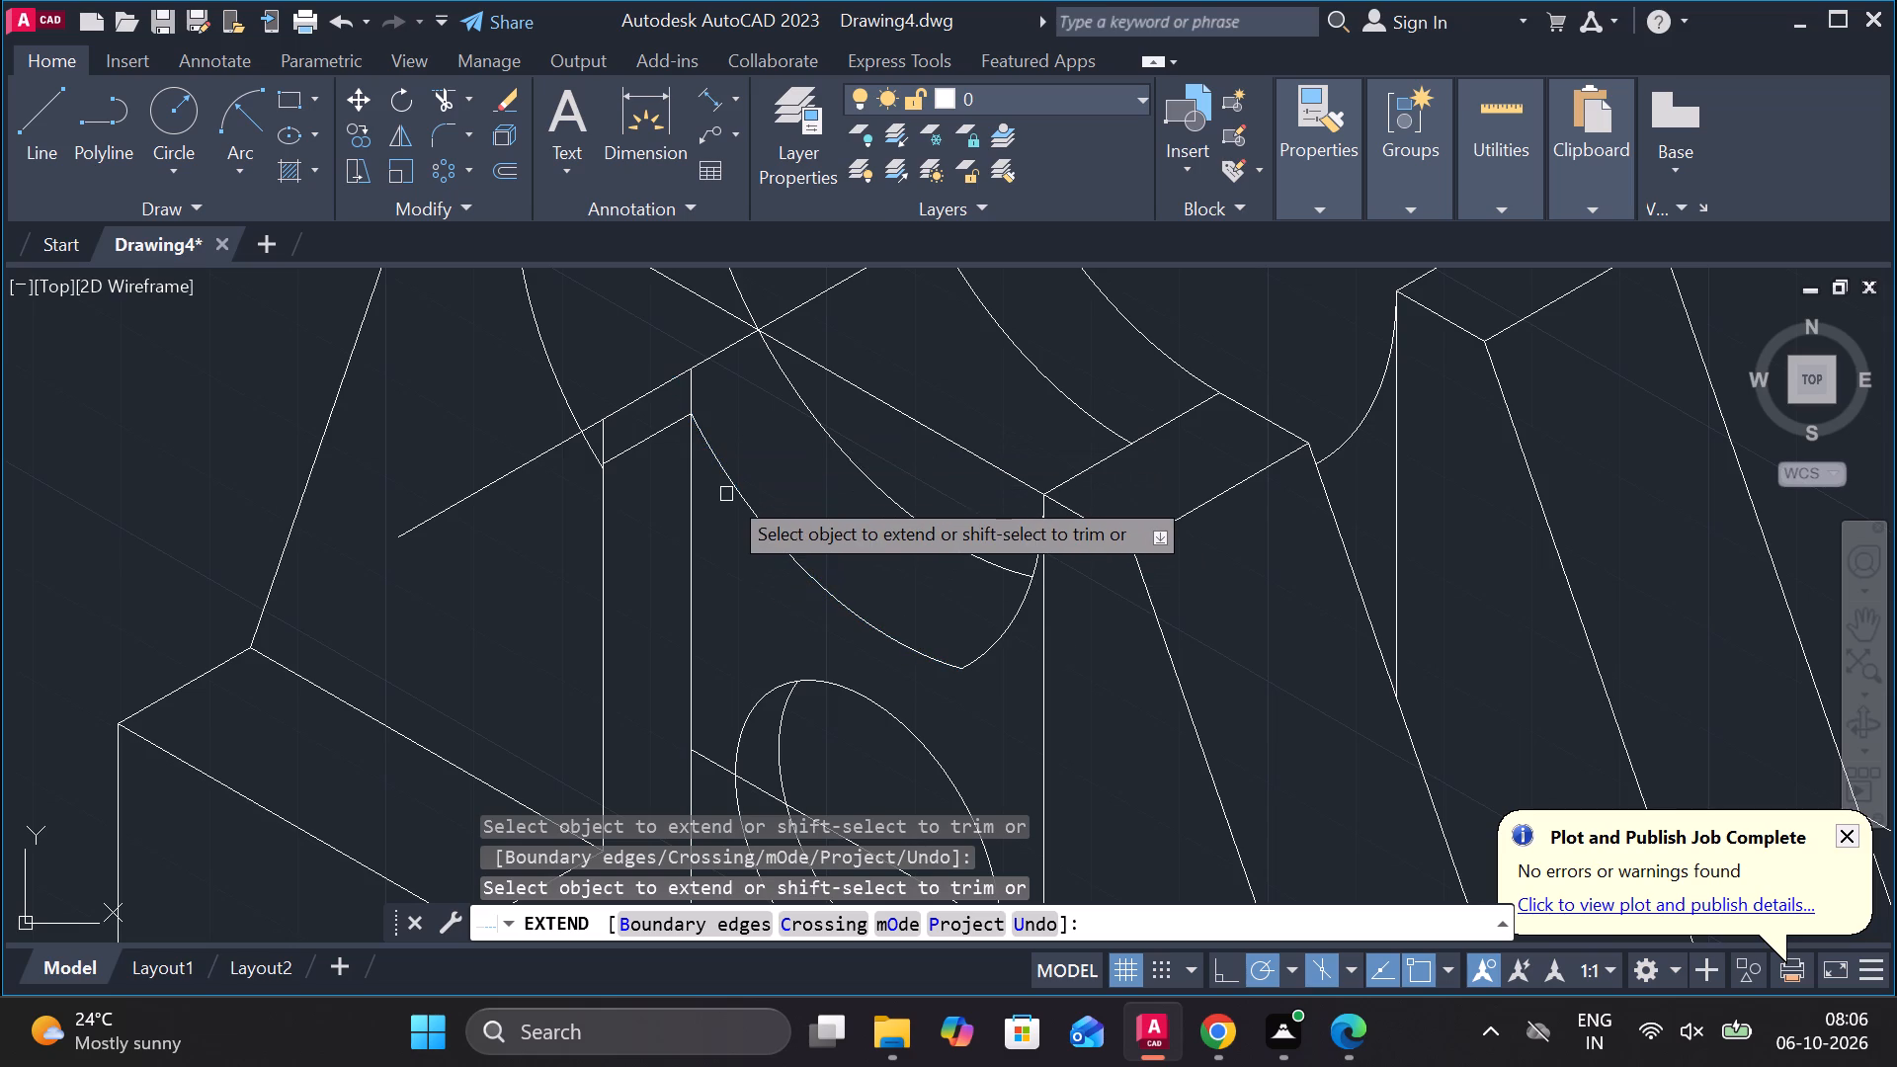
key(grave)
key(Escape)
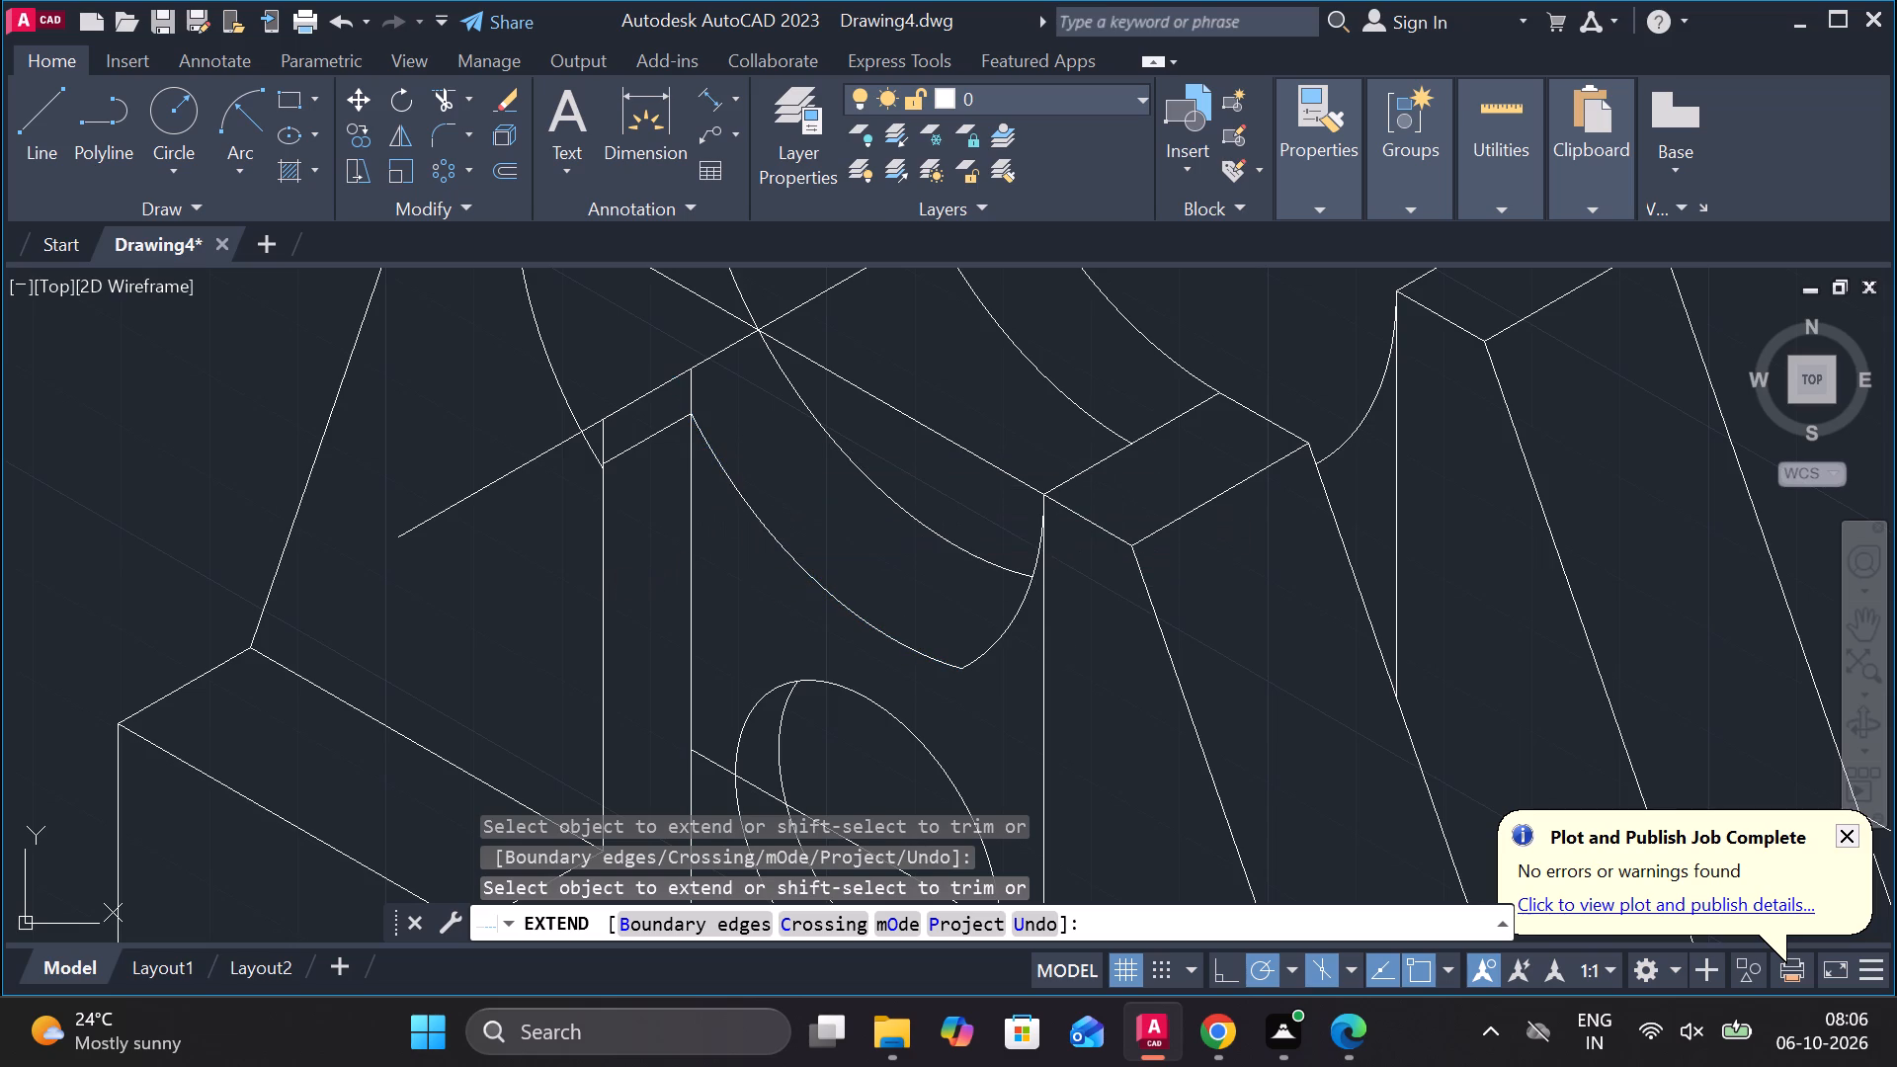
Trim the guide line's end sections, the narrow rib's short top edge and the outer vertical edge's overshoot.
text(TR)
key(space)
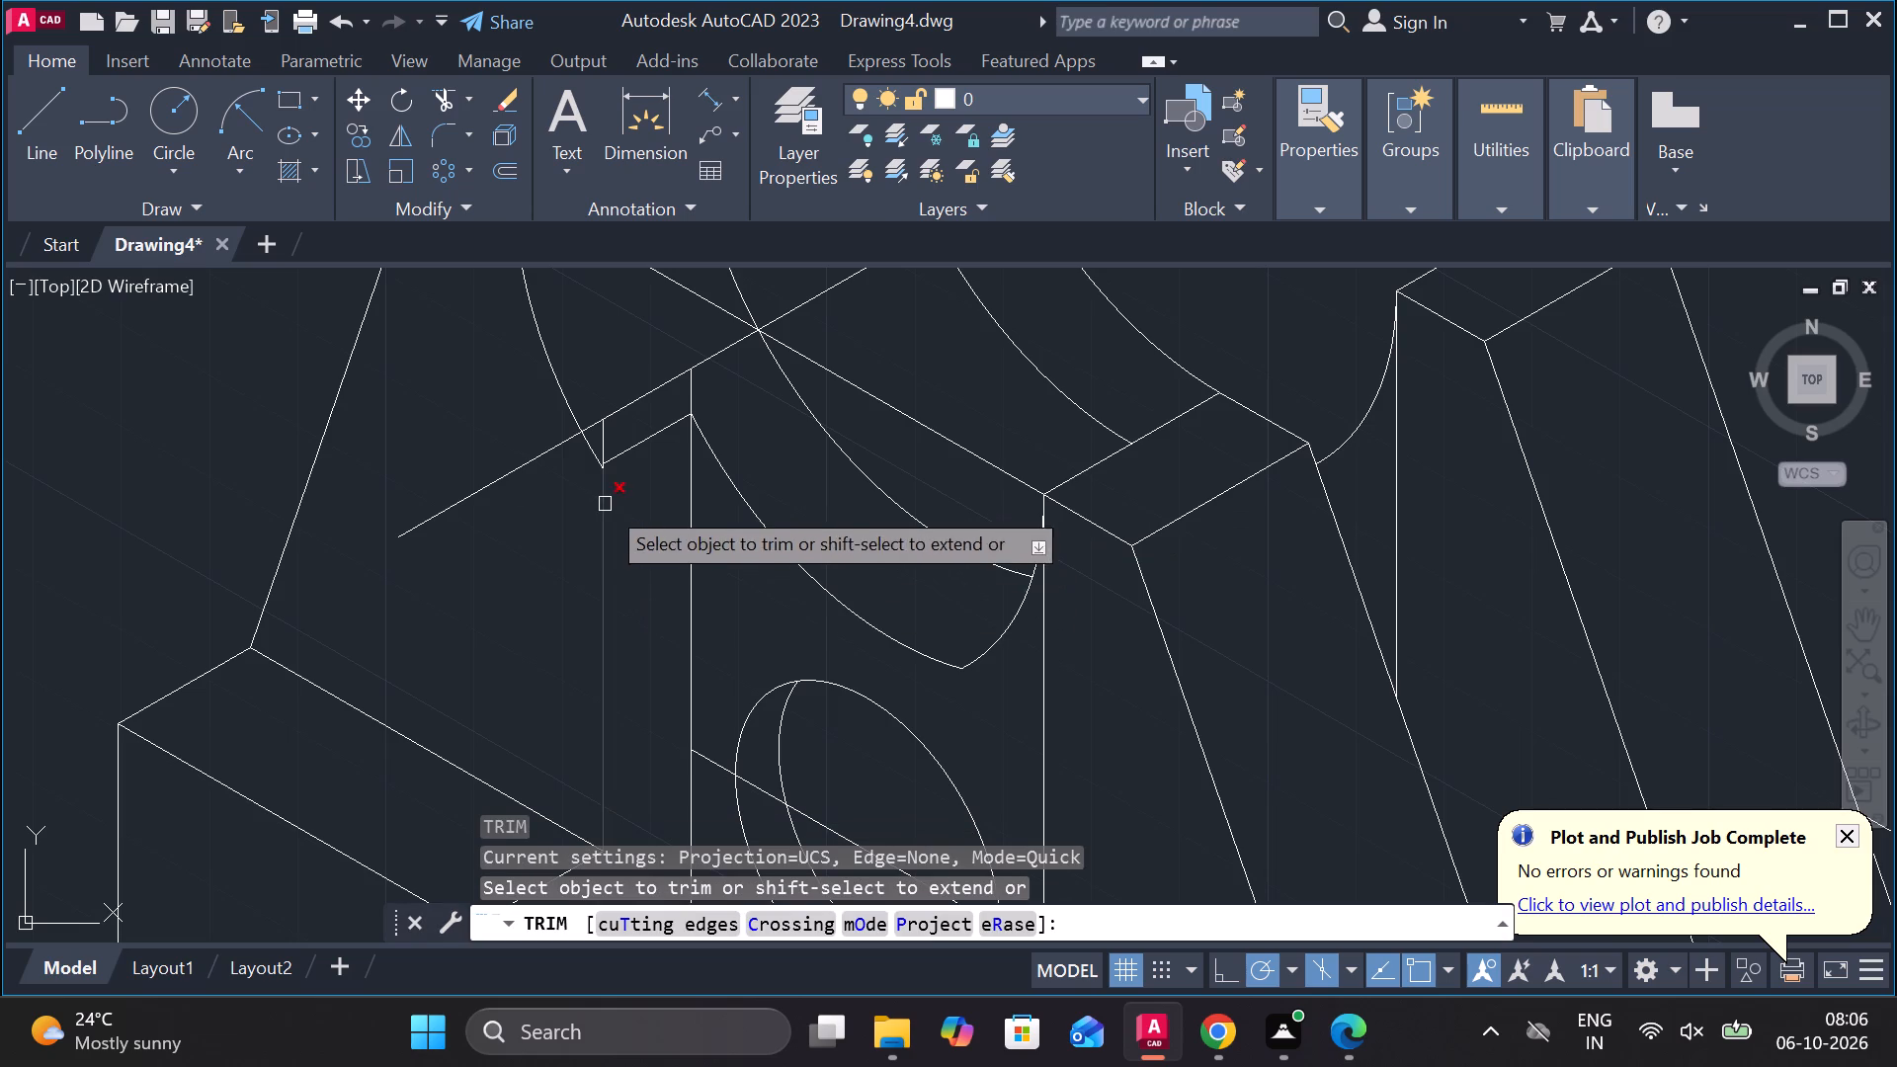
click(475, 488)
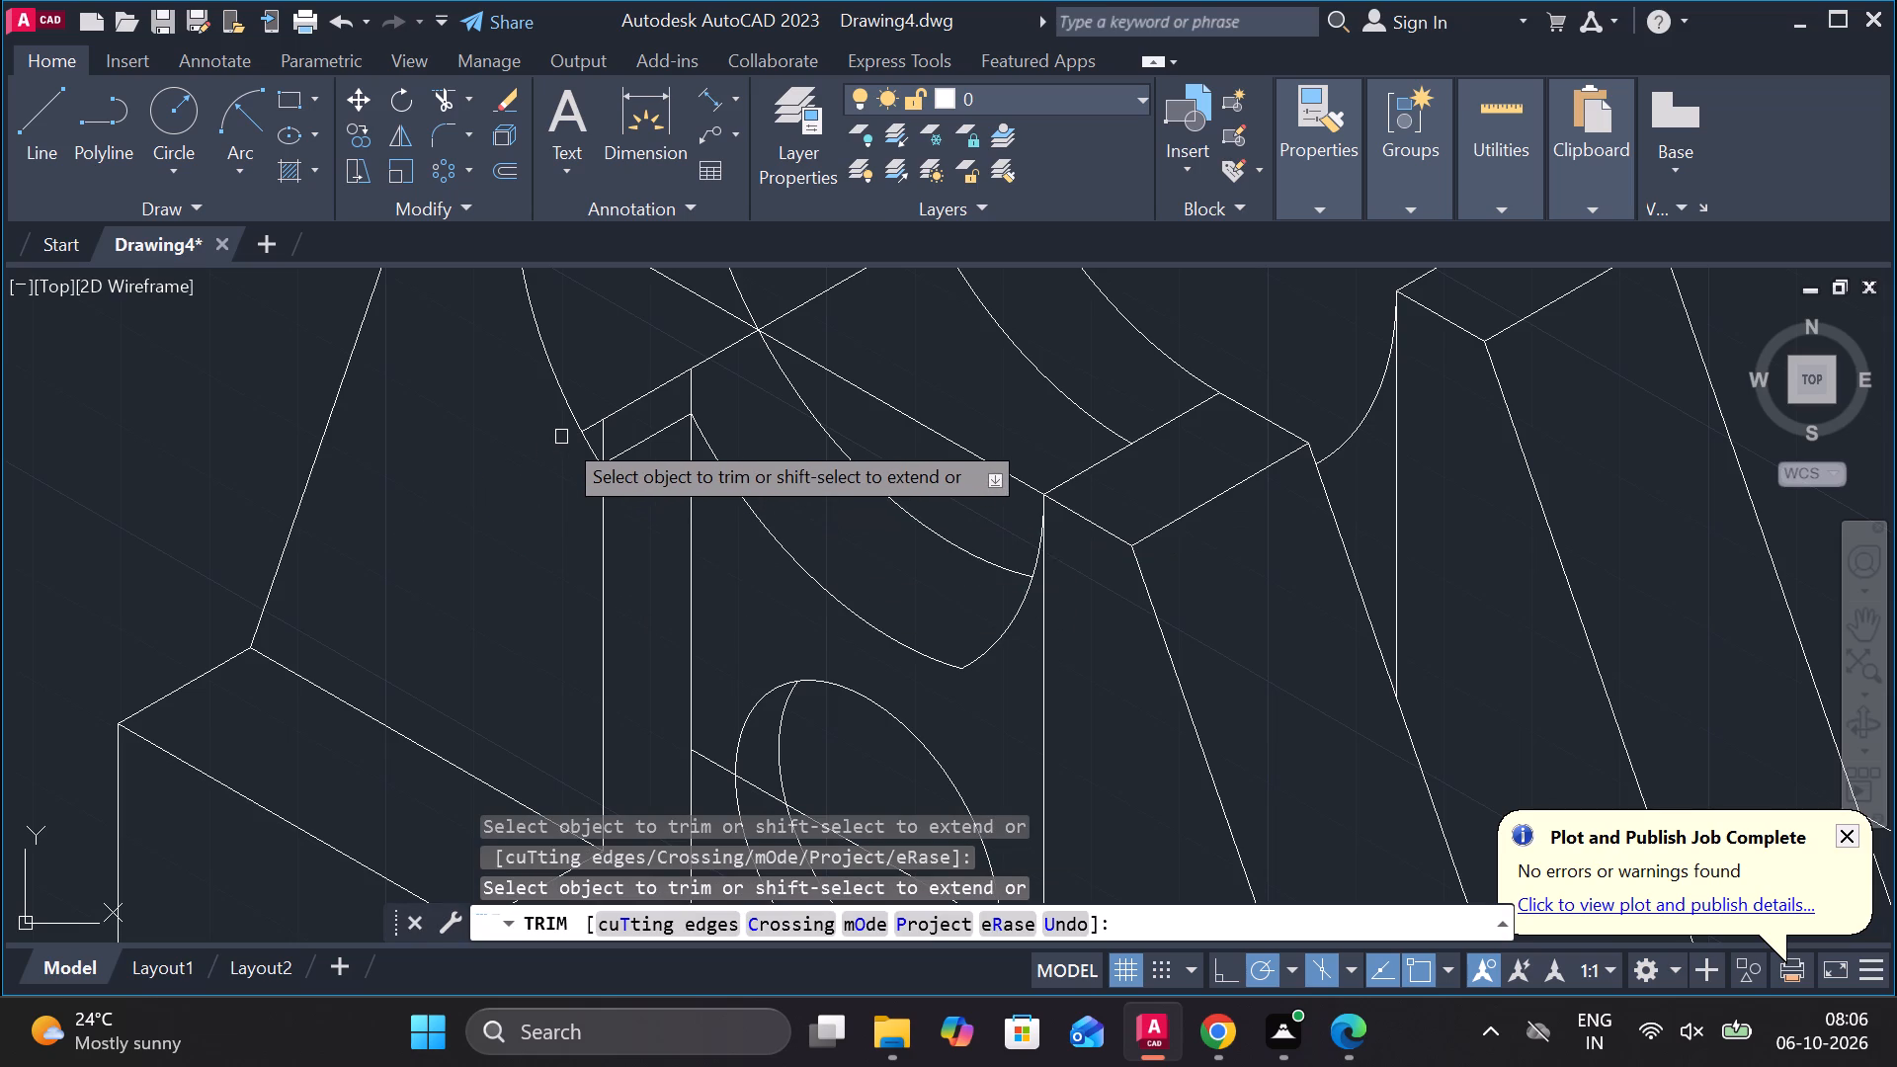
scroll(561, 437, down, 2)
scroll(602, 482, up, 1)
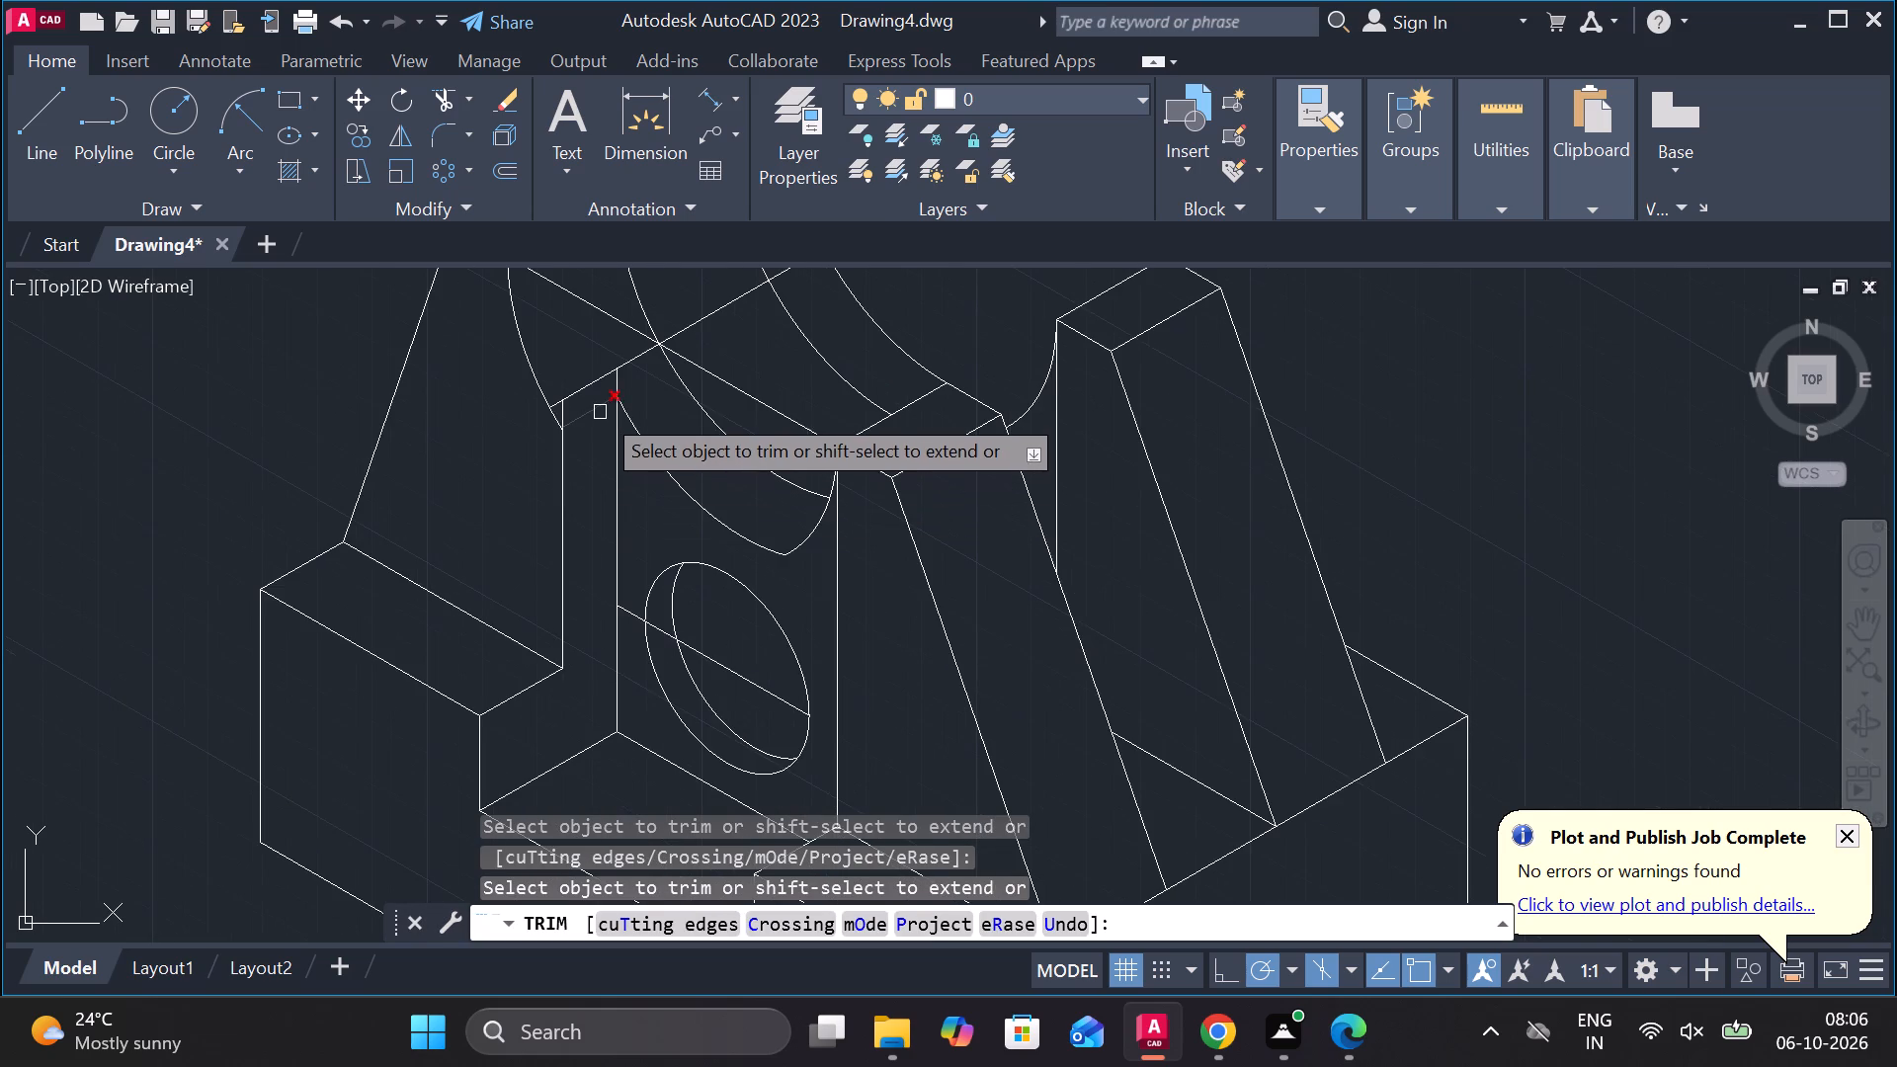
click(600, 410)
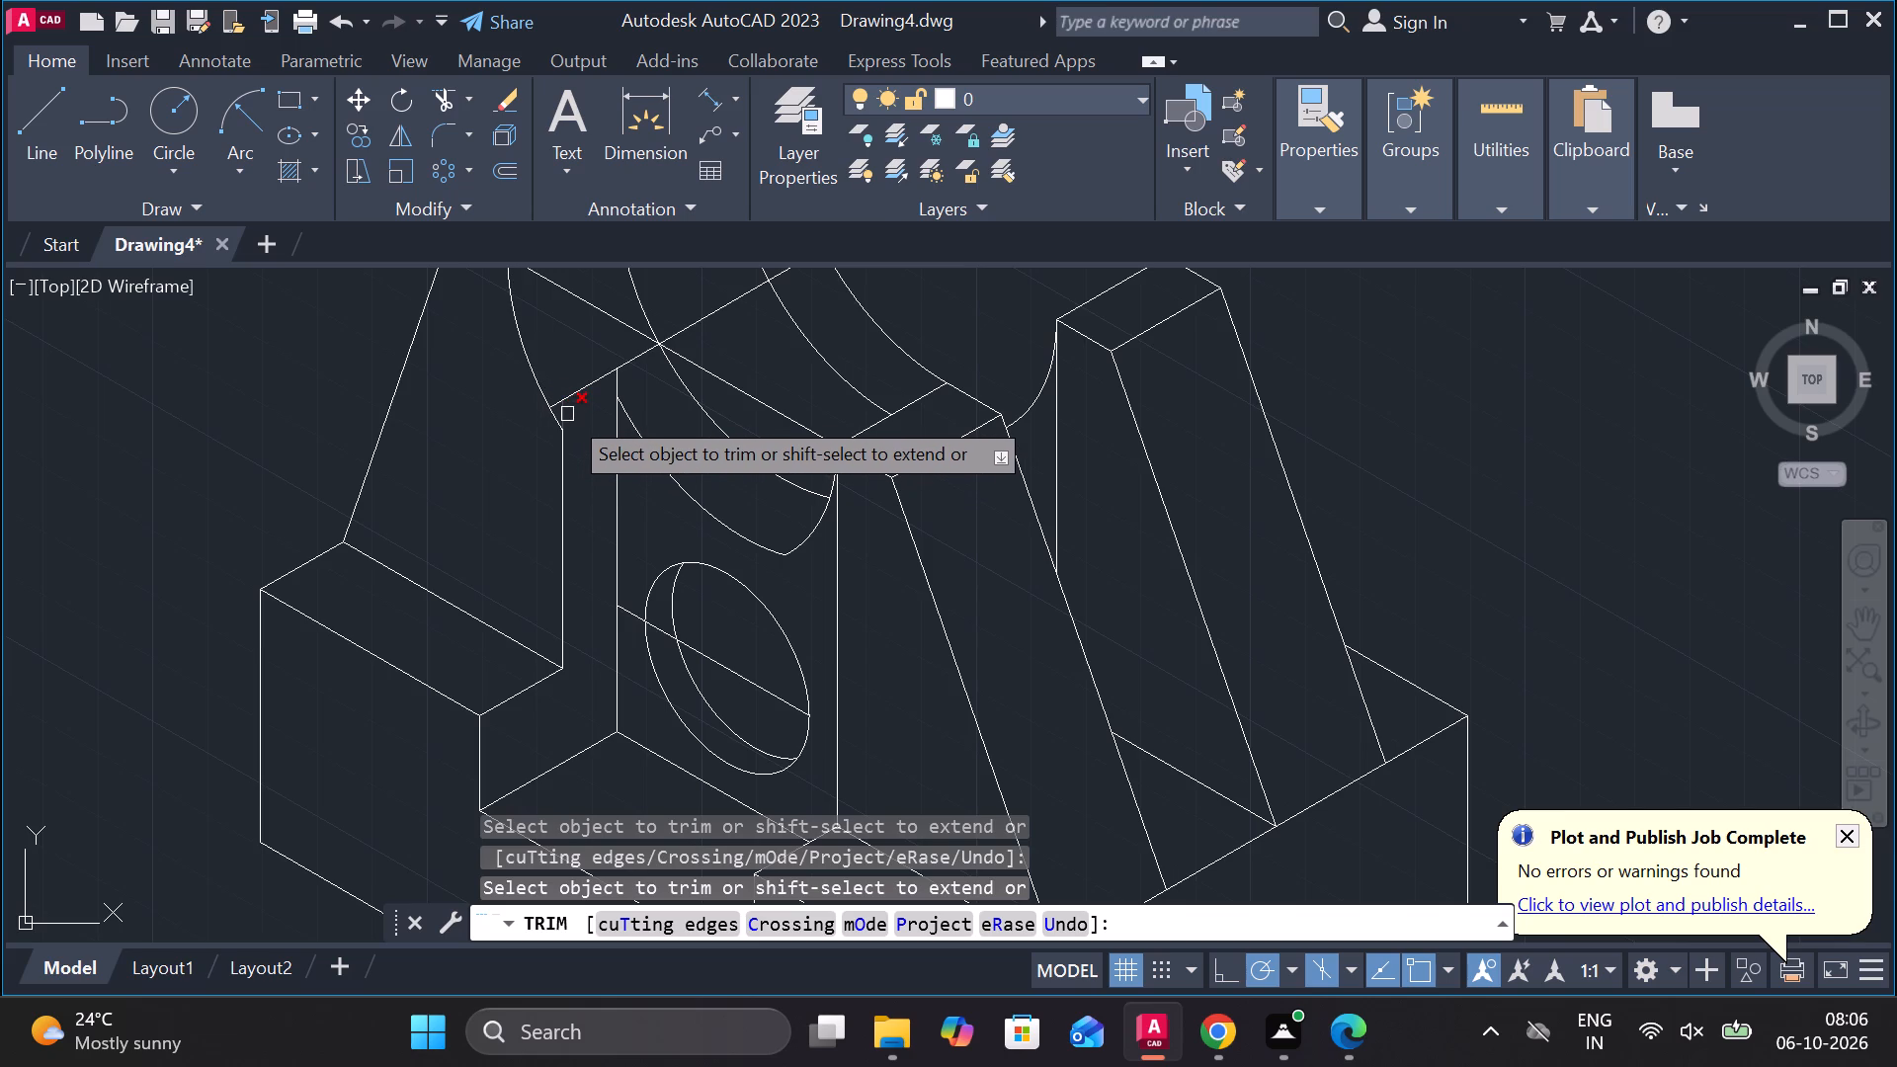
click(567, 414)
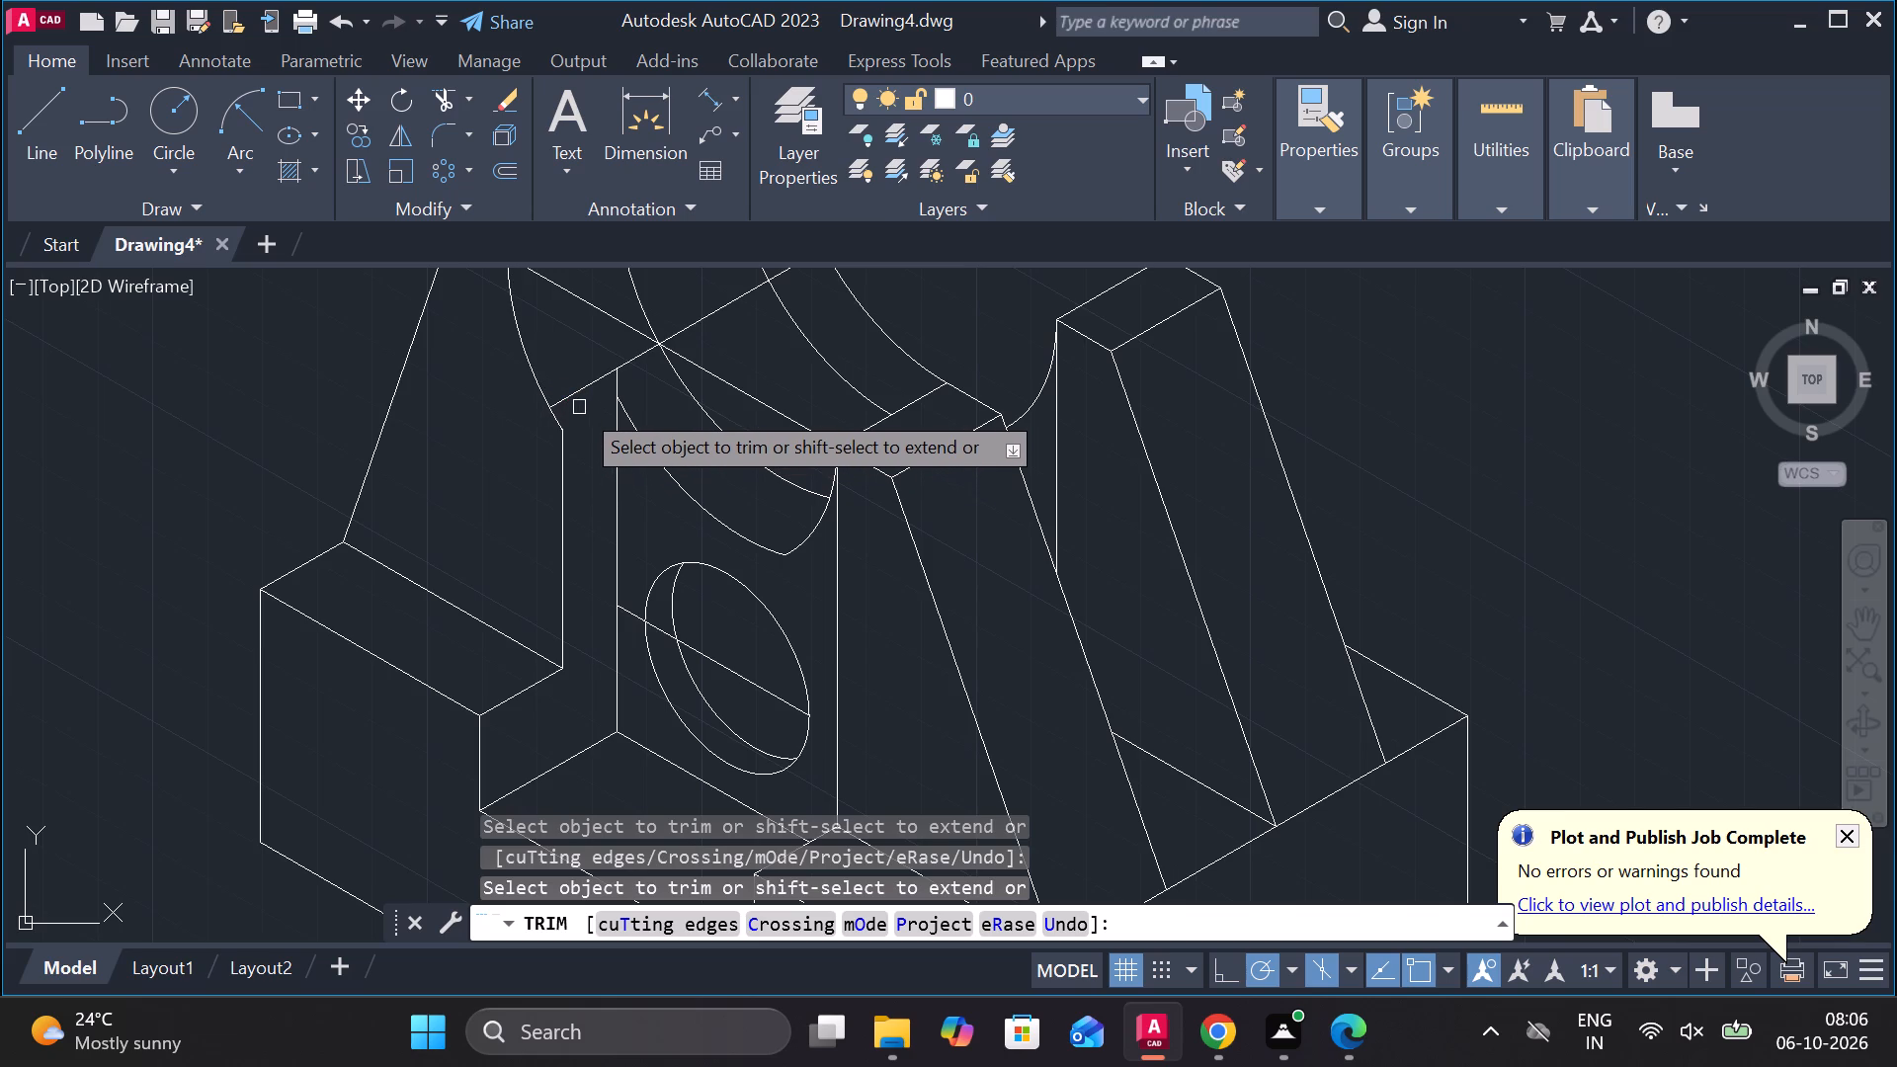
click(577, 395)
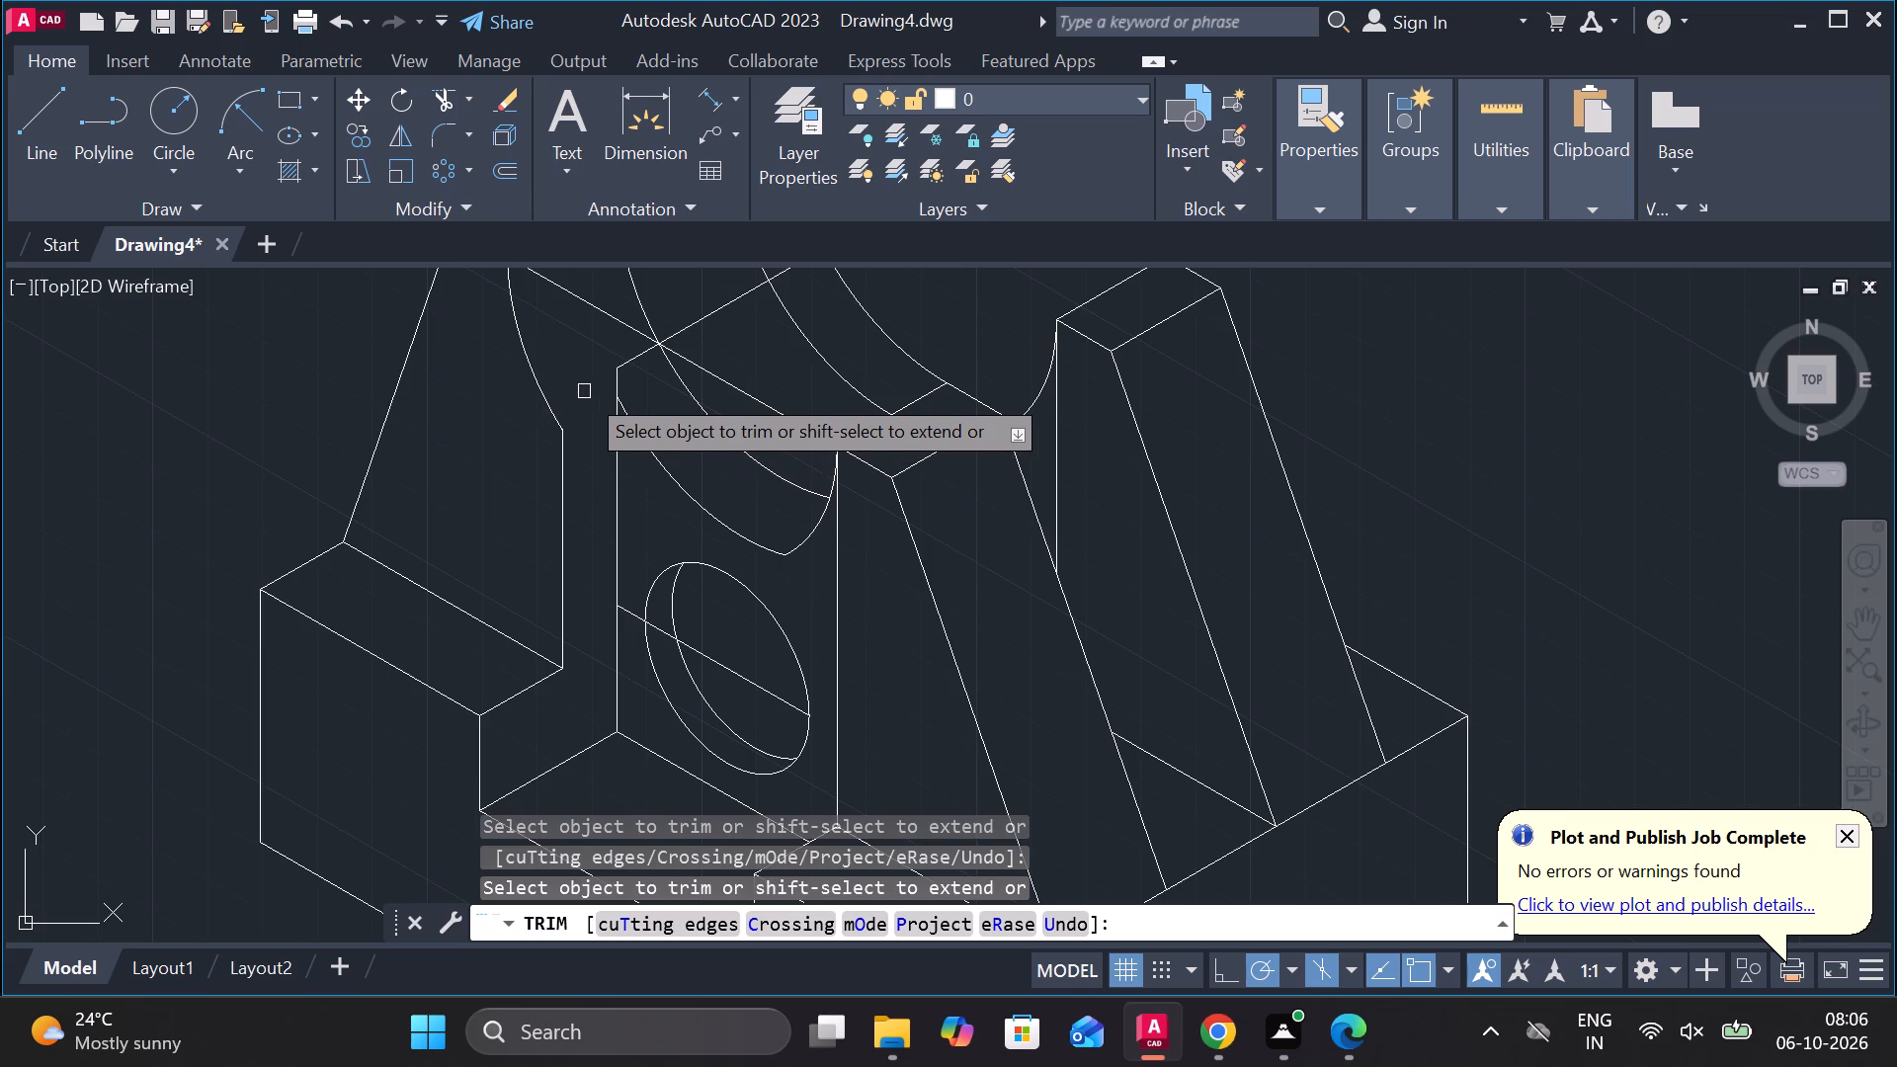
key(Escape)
Draw the narrow rib's short top edge at 30° from the outer vertical edge's top to the copied arc's upper end.
key(l)
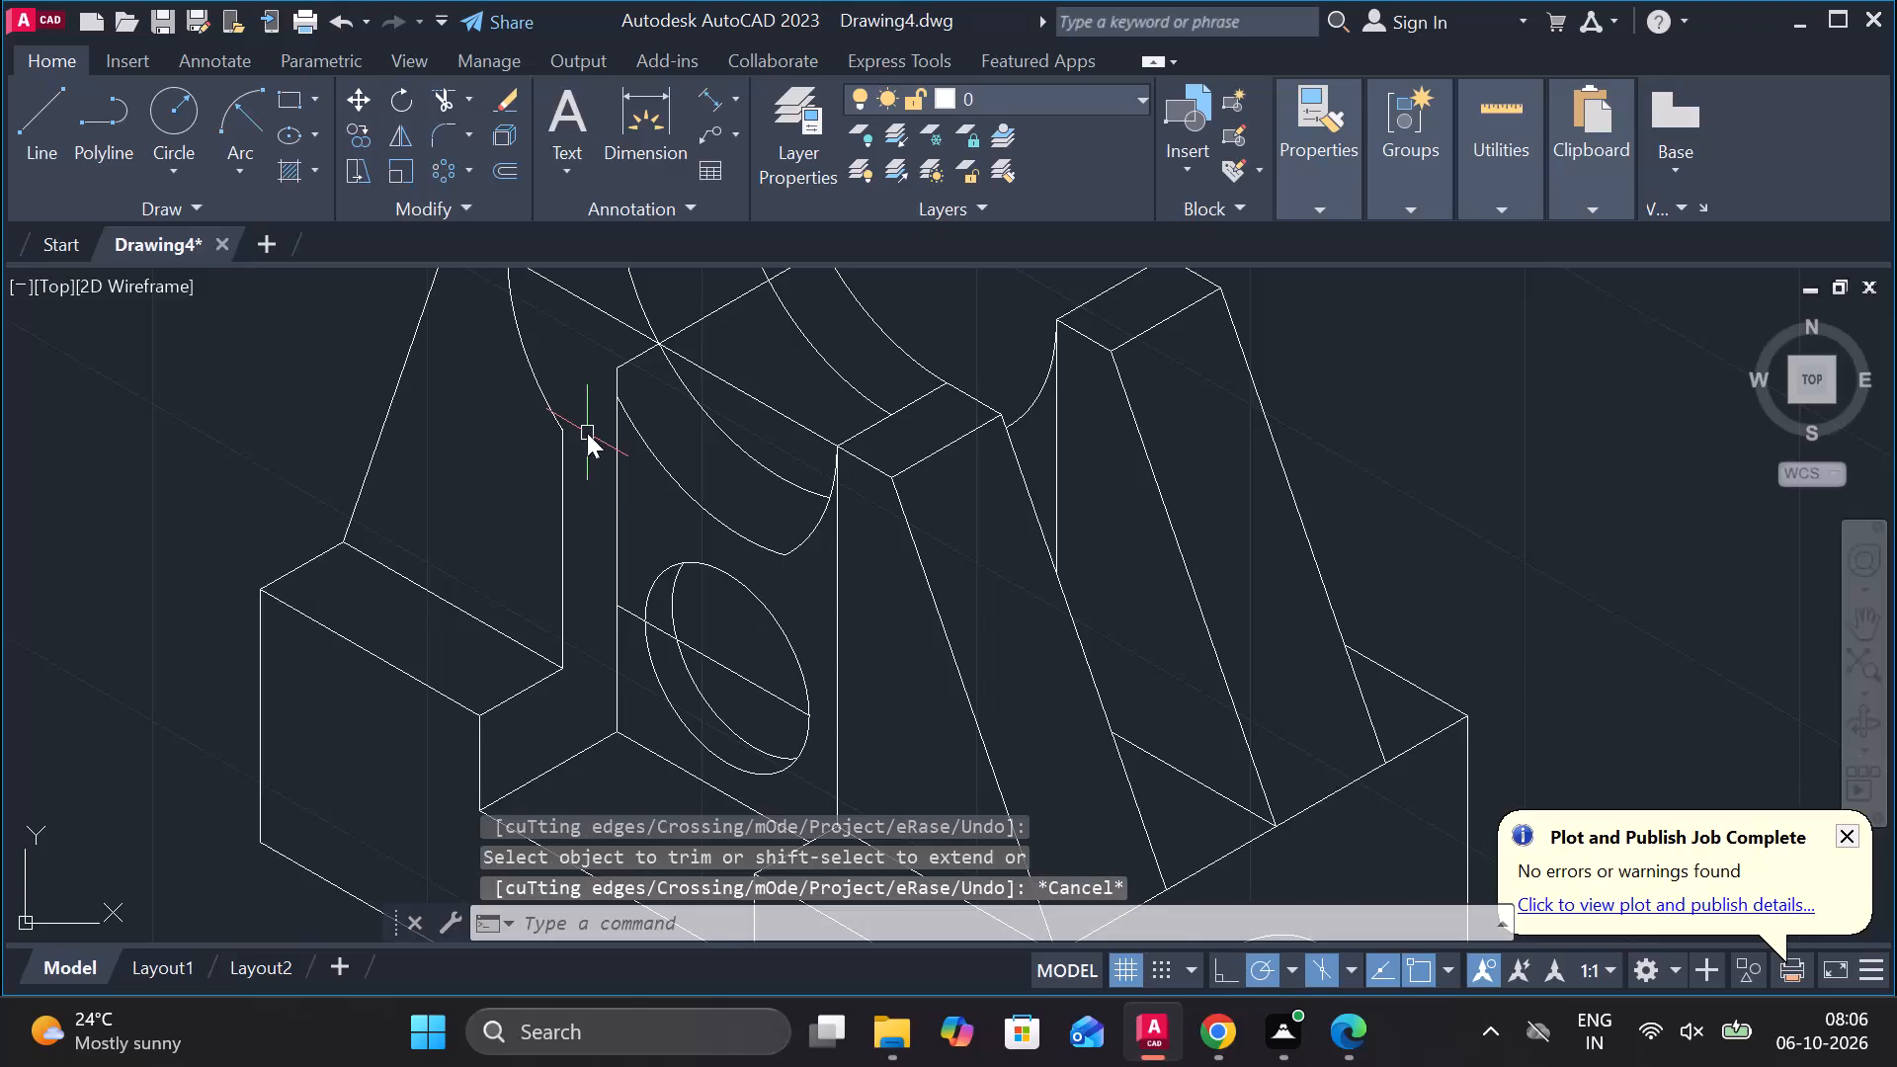
key(Return)
click(584, 433)
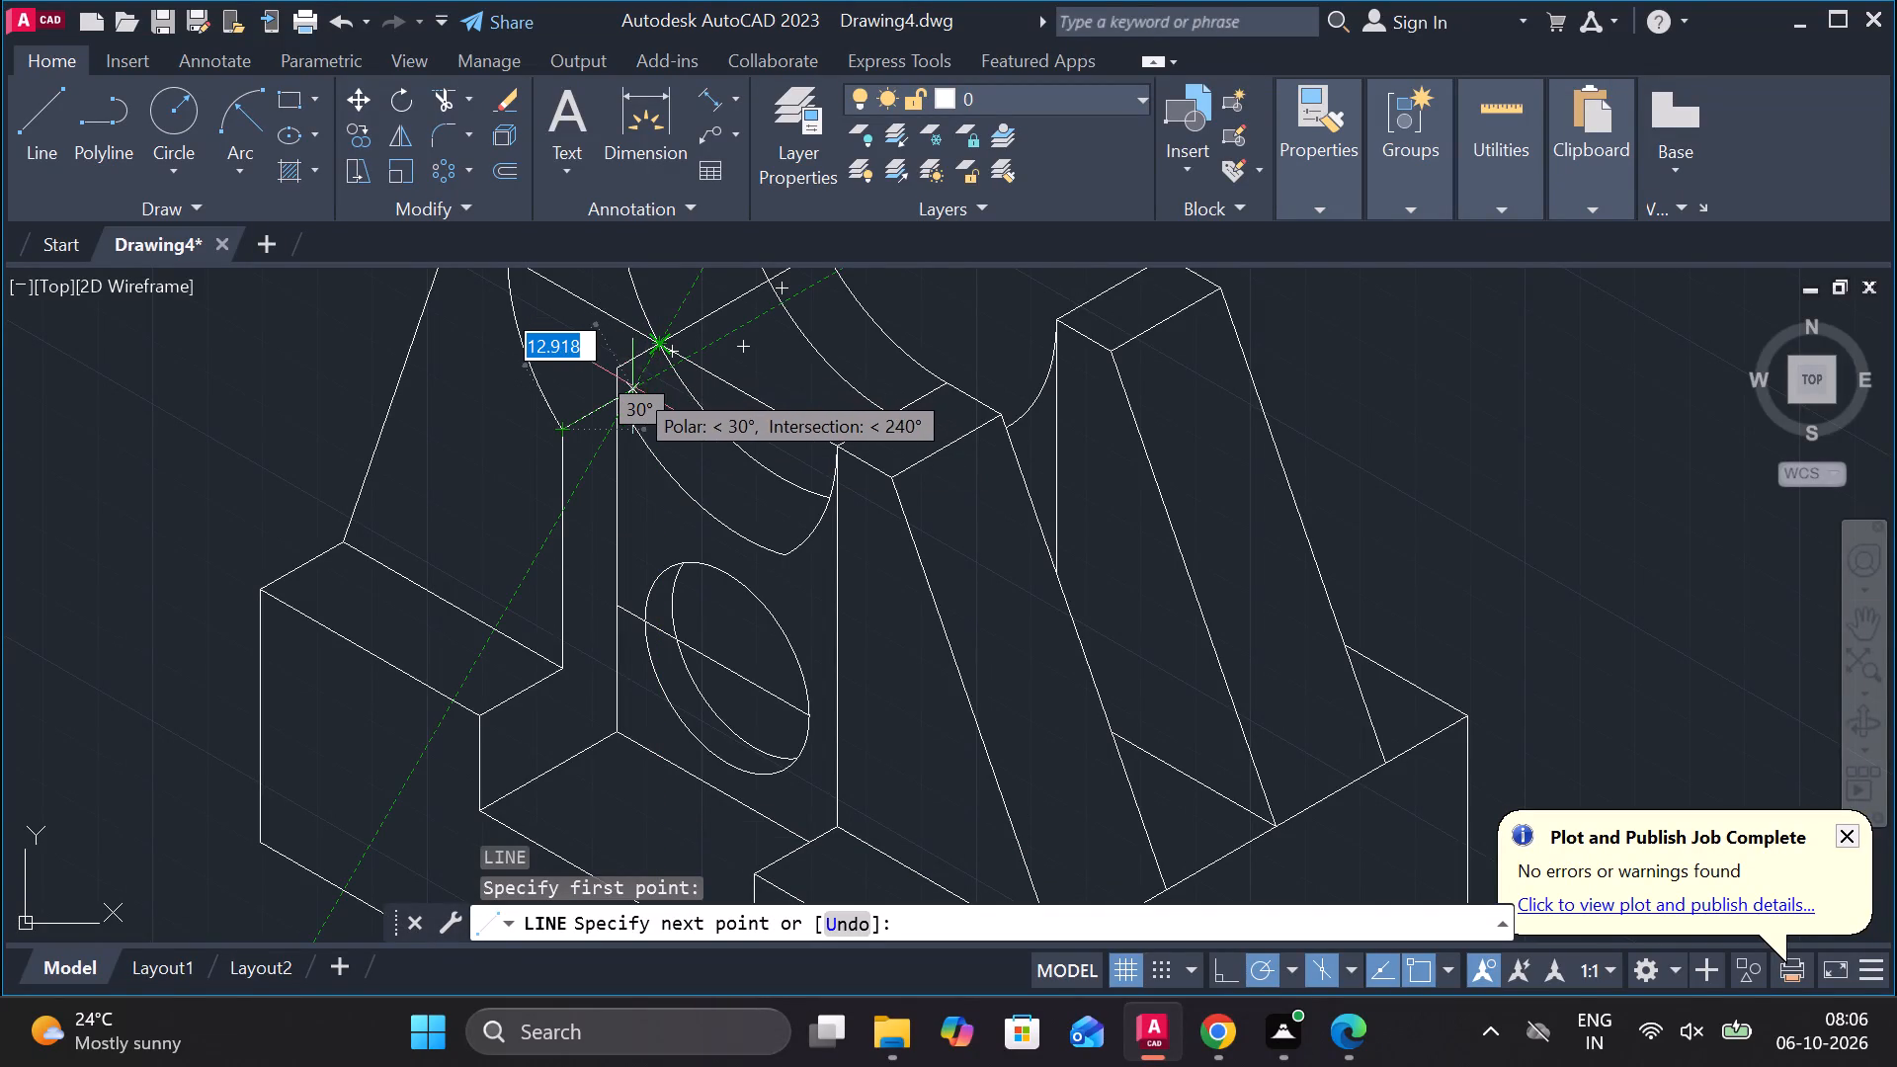
scroll(619, 395, up, 2)
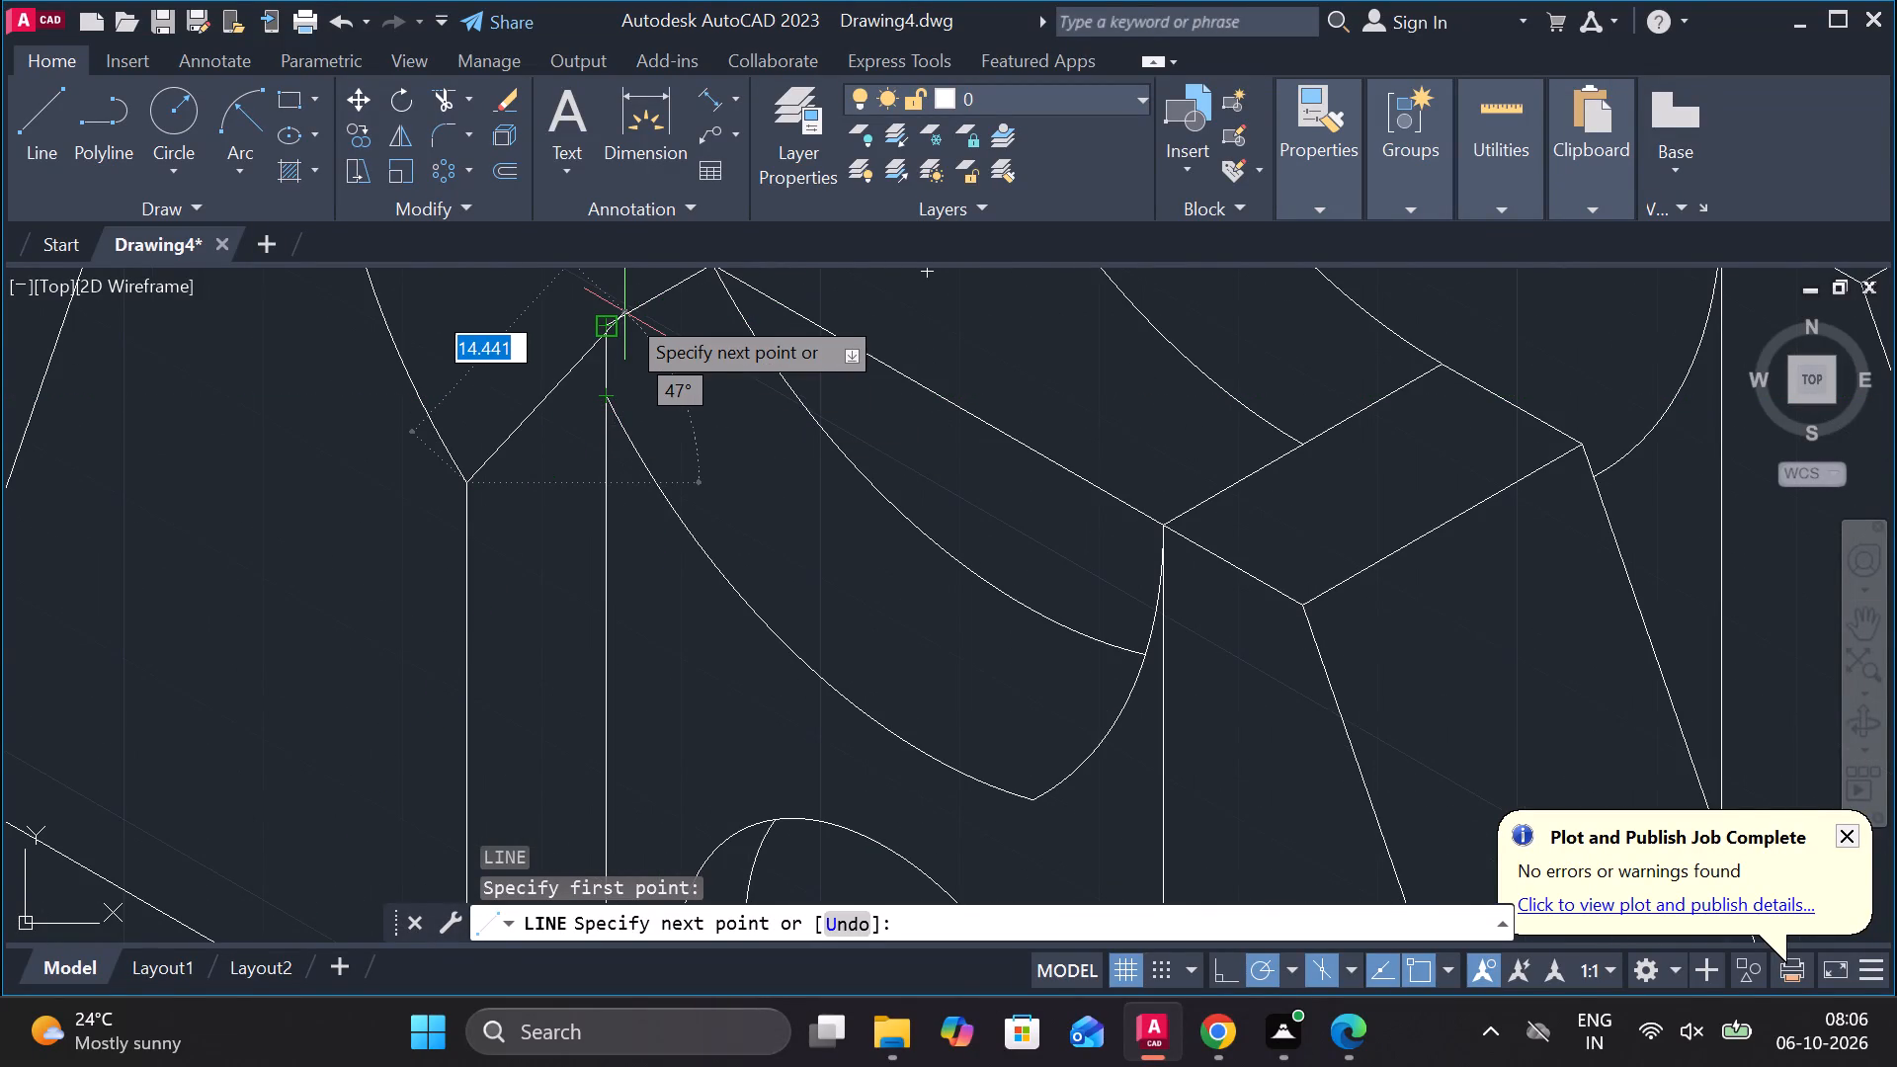
click(614, 394)
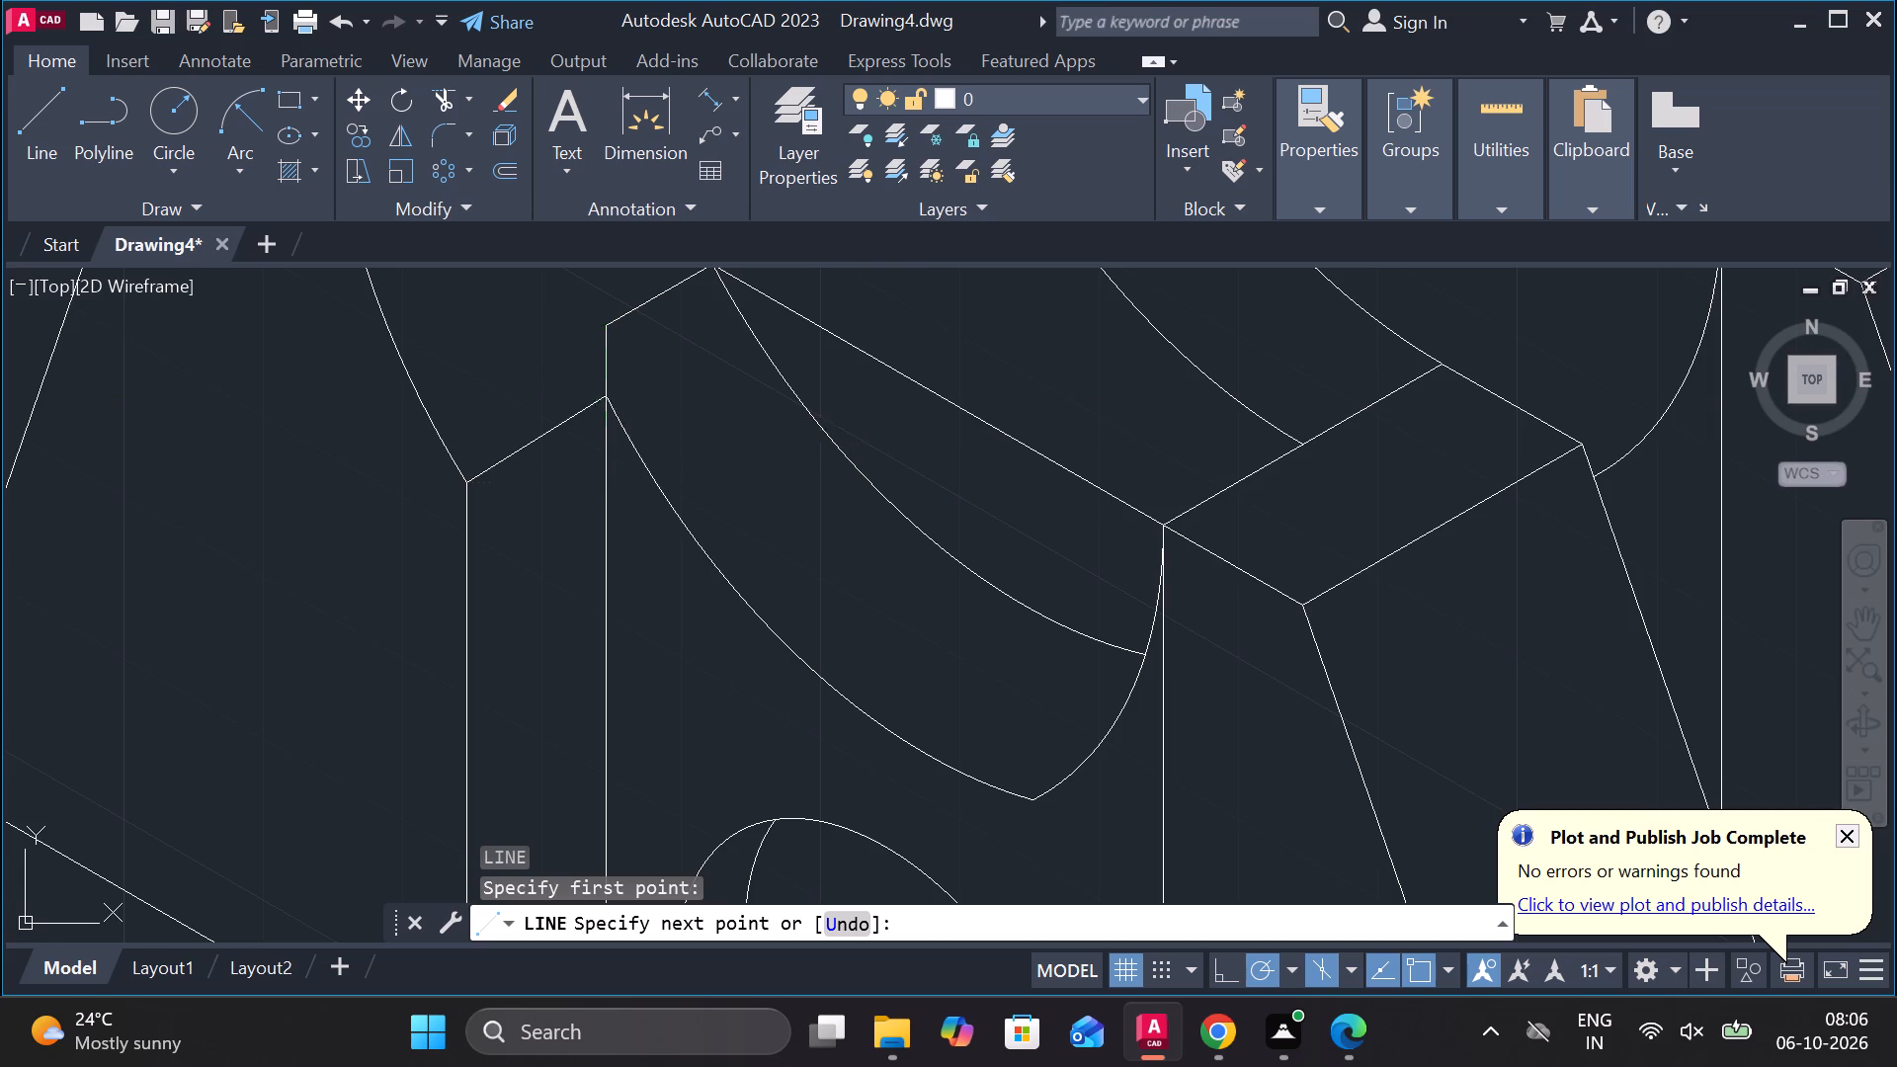
key(Escape)
Erase the rest of the 210° guide line running from the rear rib's notch to the narrow rib.
scroll(659, 413, down, 2)
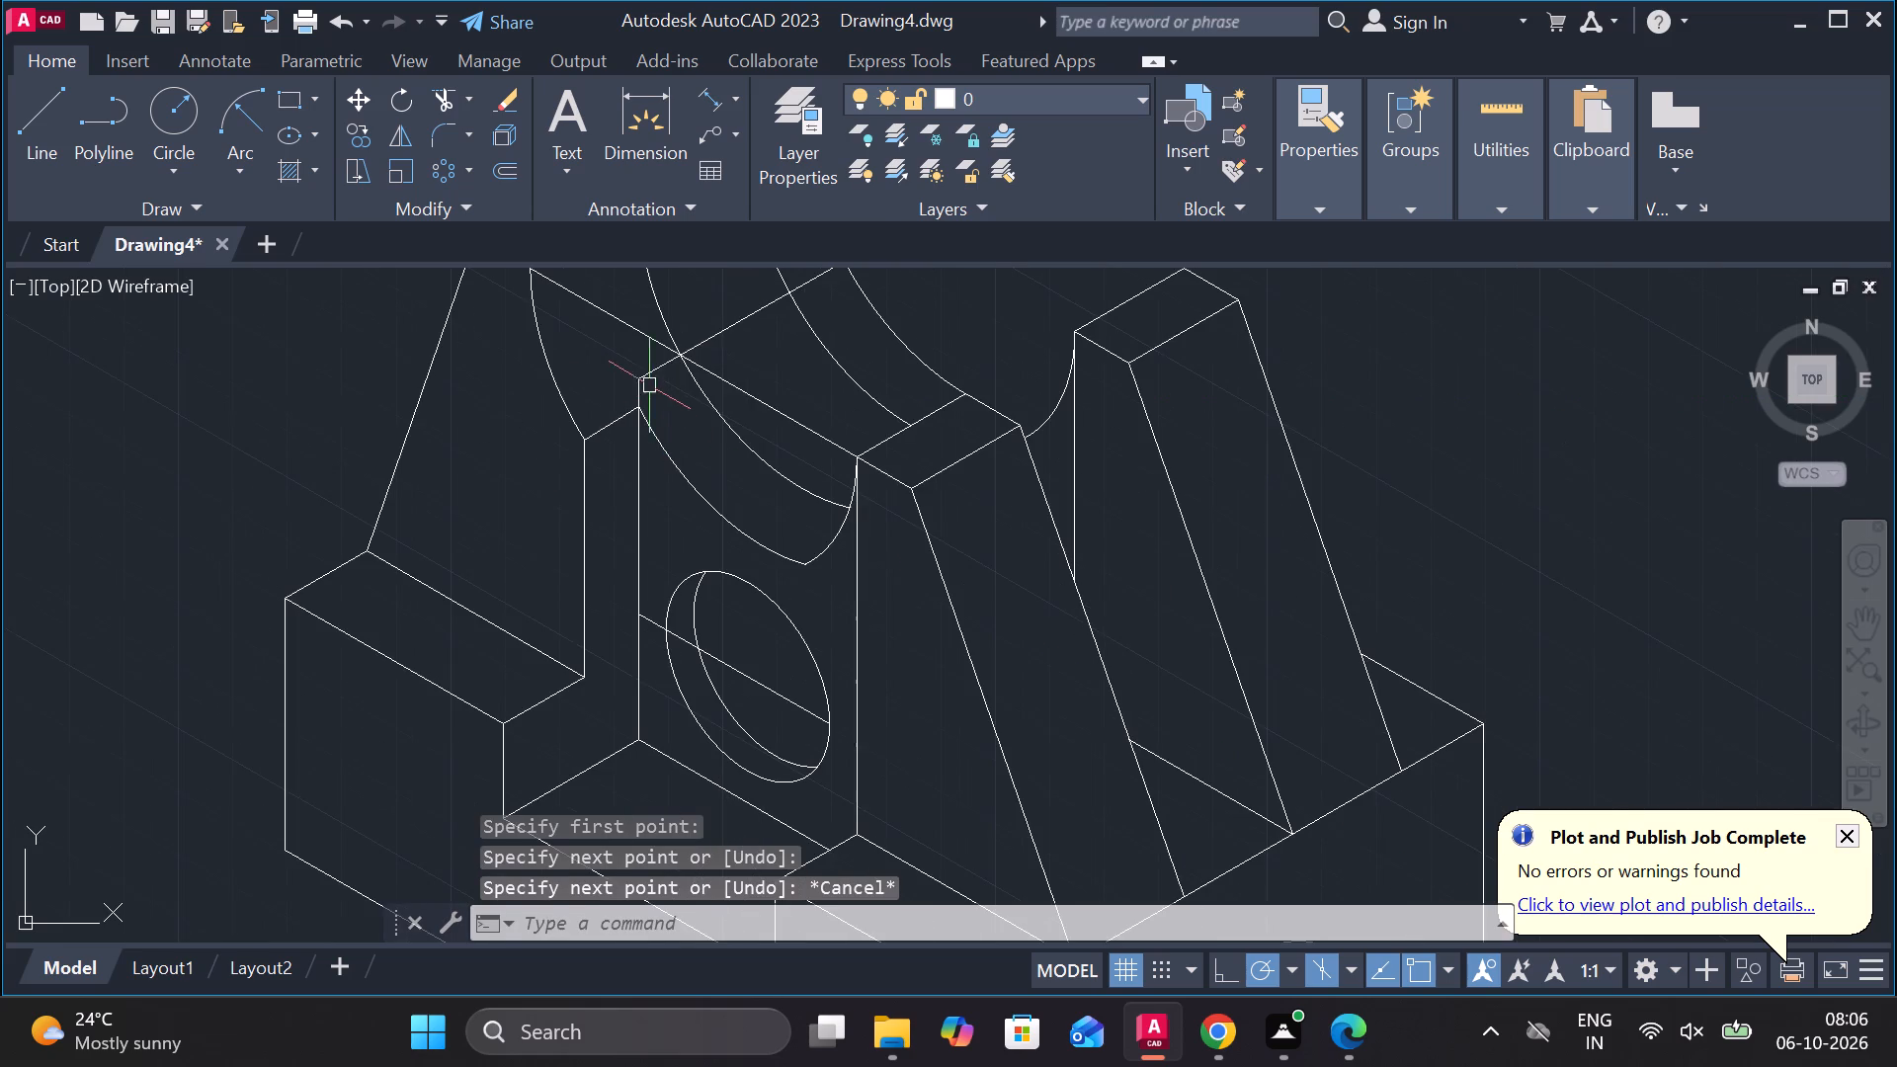
click(645, 379)
text(EV)
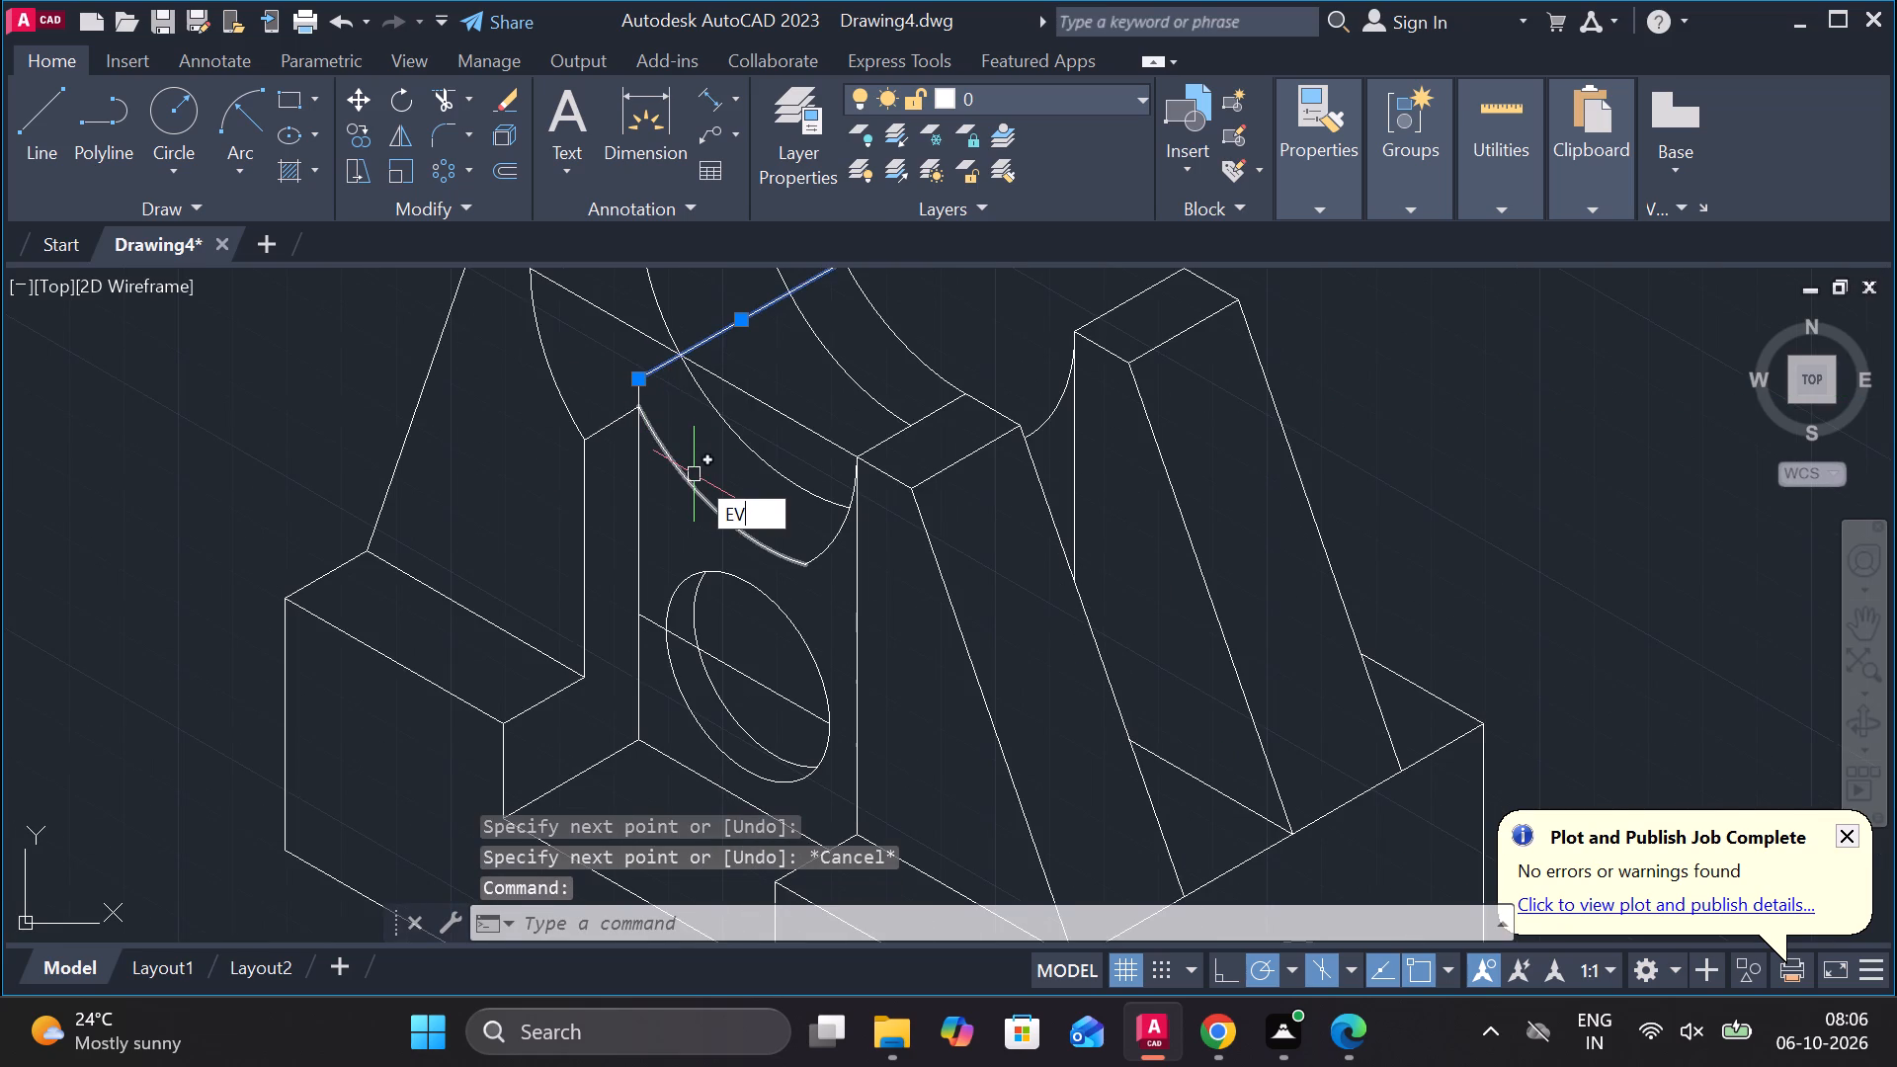
key(space)
key(Escape)
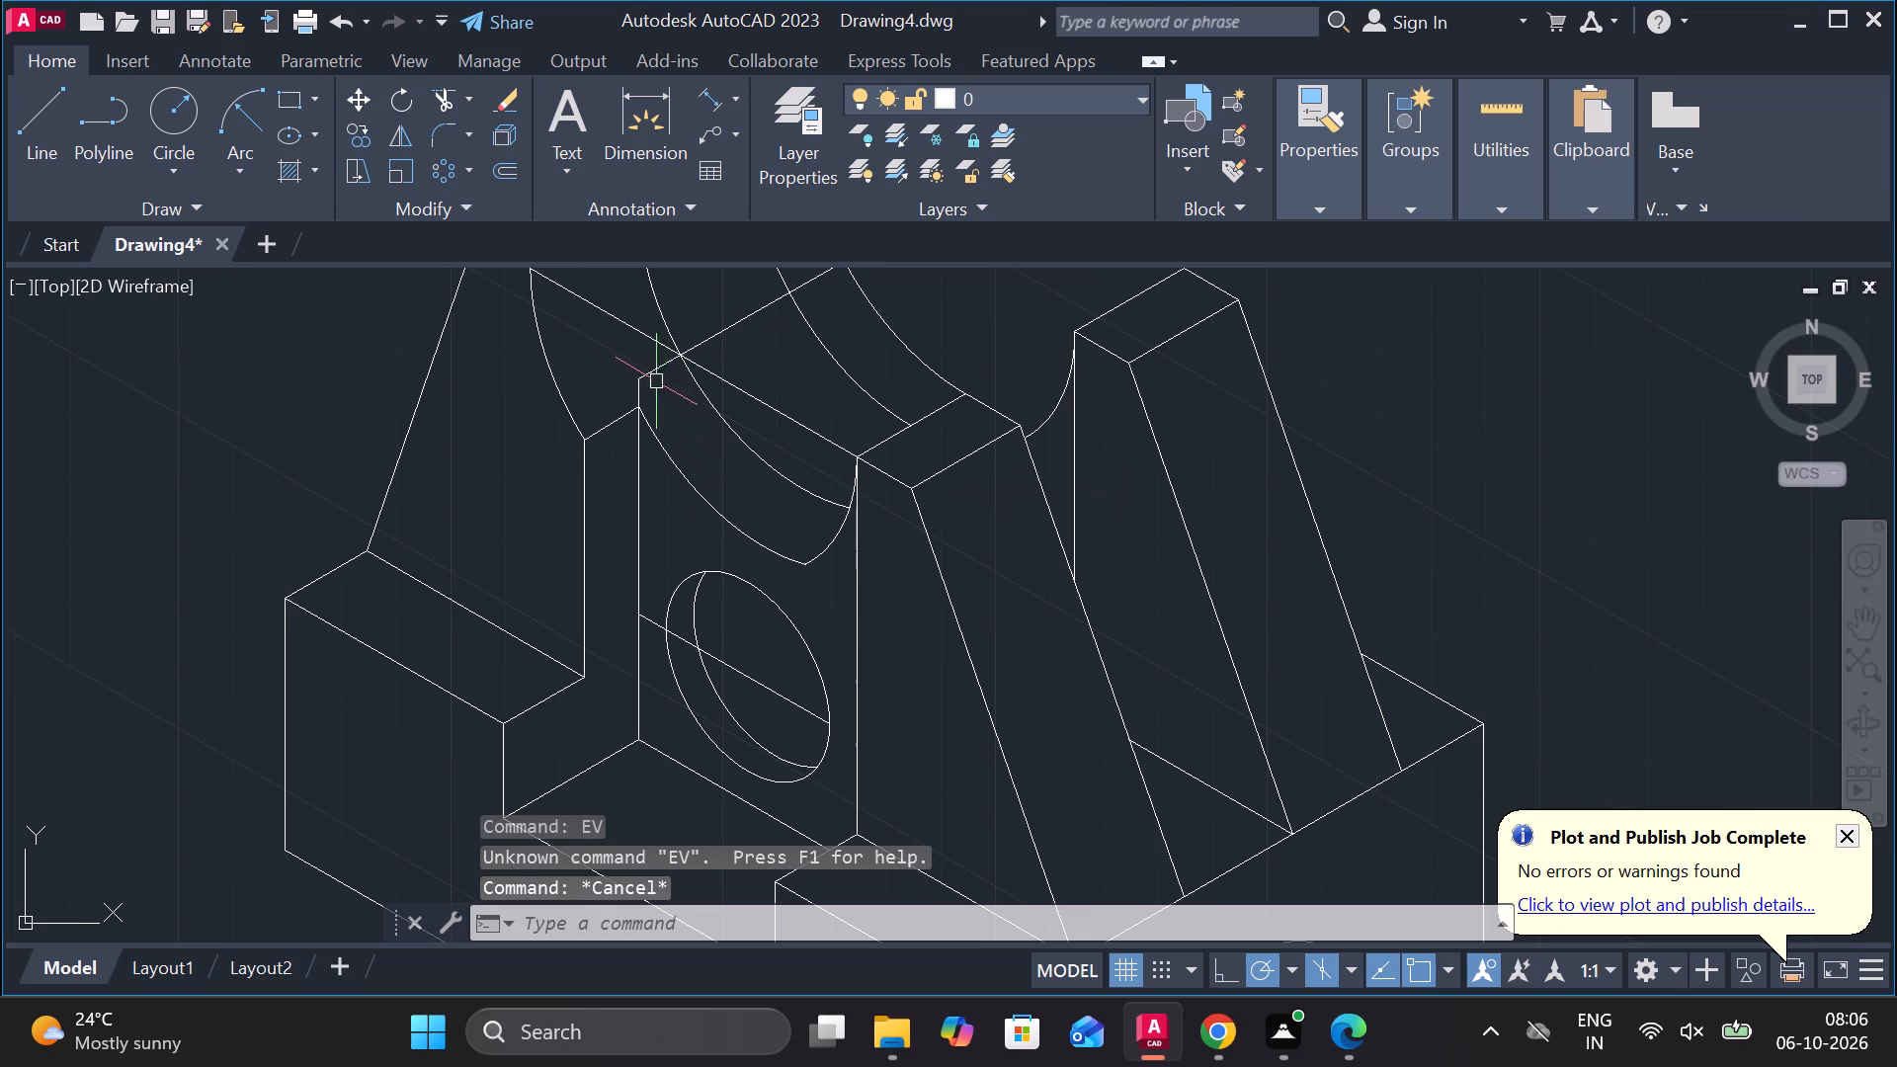
click(646, 375)
text(E)
key(space)
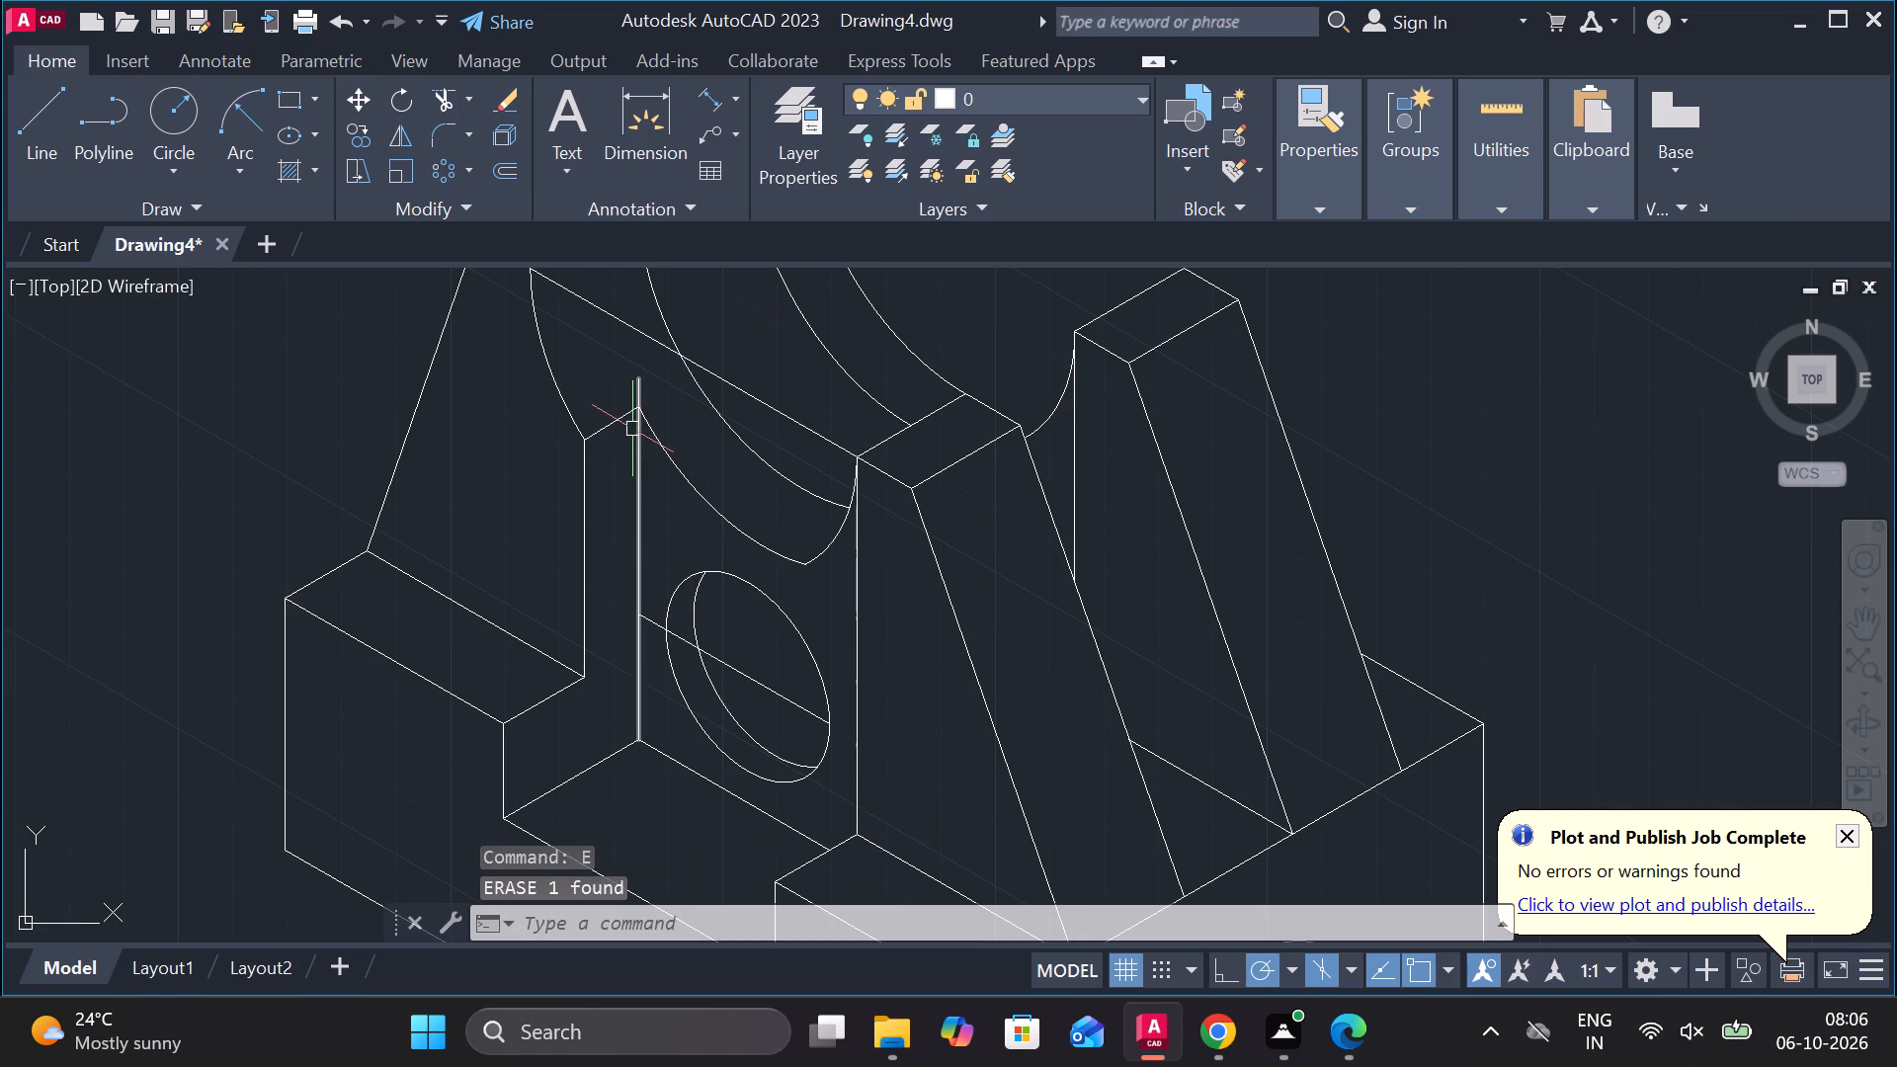
Trim the narrow rib's inner vertical edge where it overshoots the rib's top corner.
key(t)
text(R)
key(space)
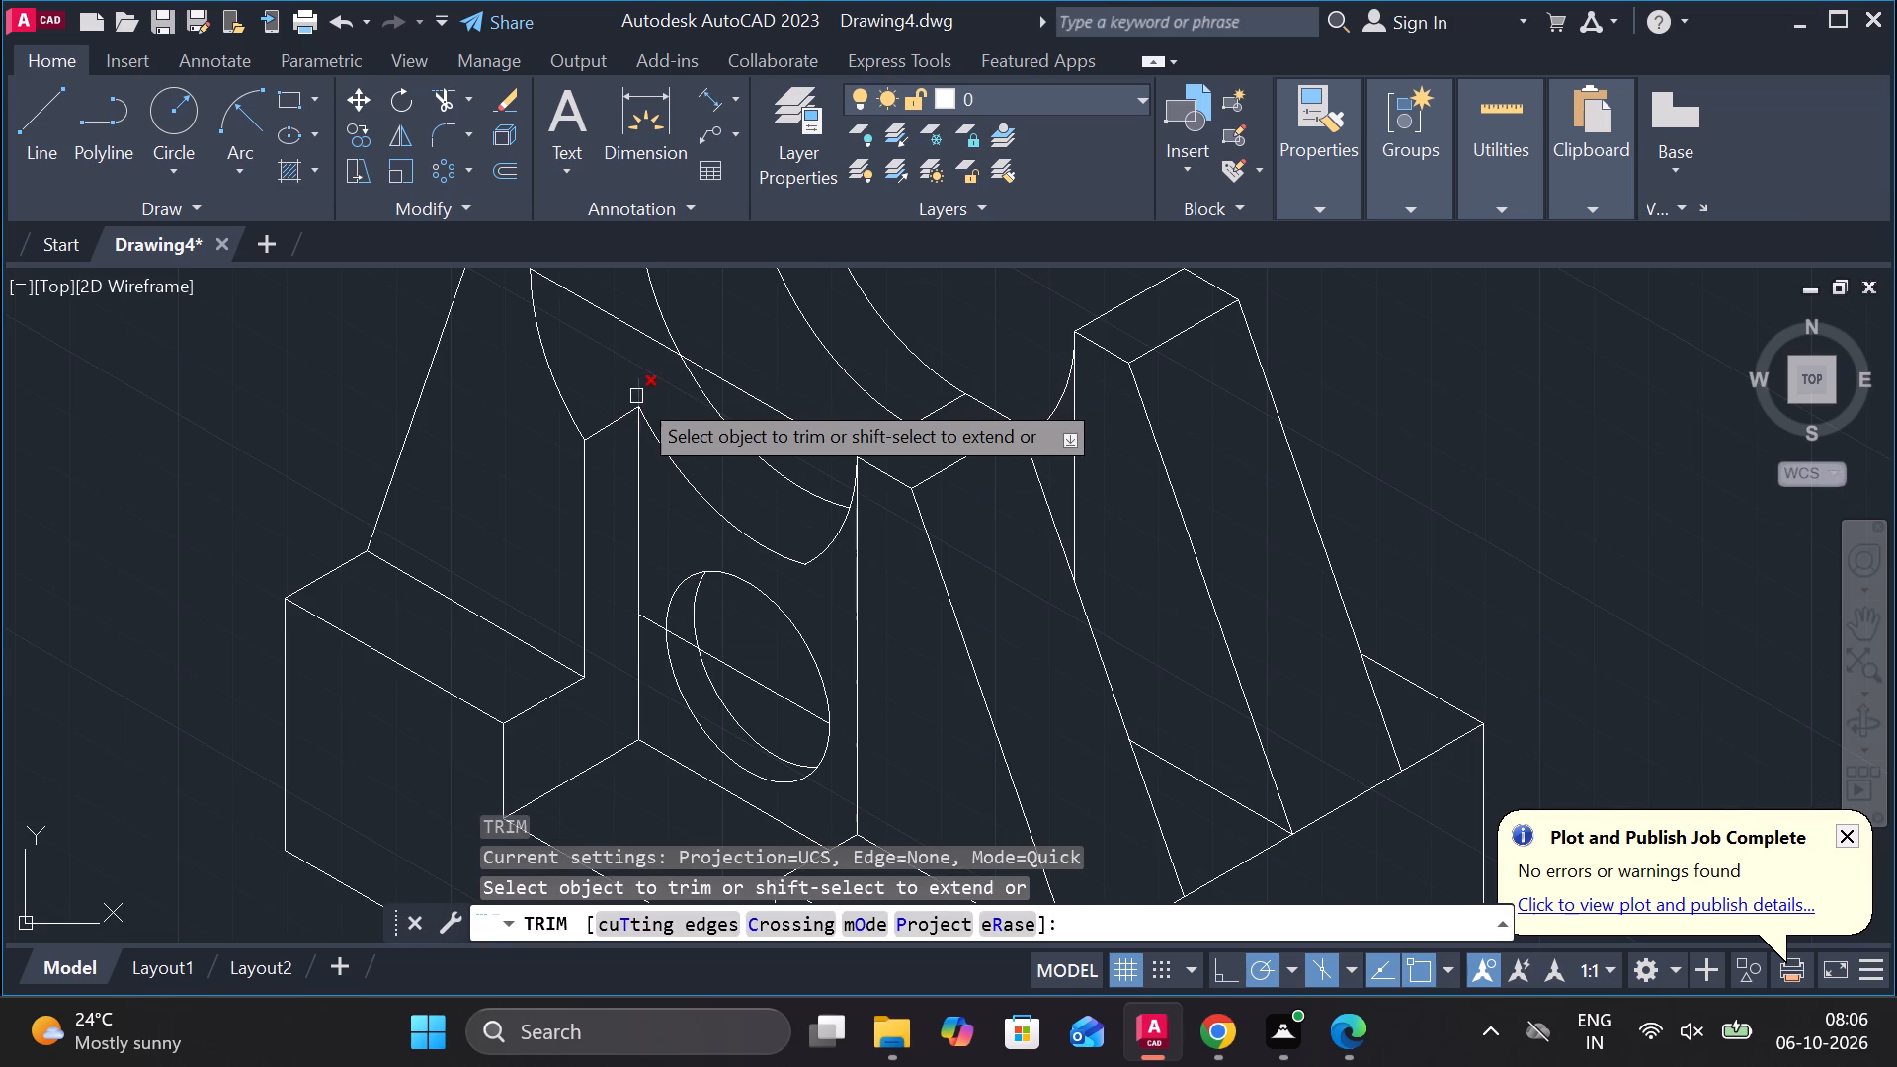
click(636, 396)
Remove the straight line crossing the curved cutout to the front rib, trimming its far section and erasing the remainder.
scroll(651, 391, down, 2)
middle_drag(921, 404, 1125, 497)
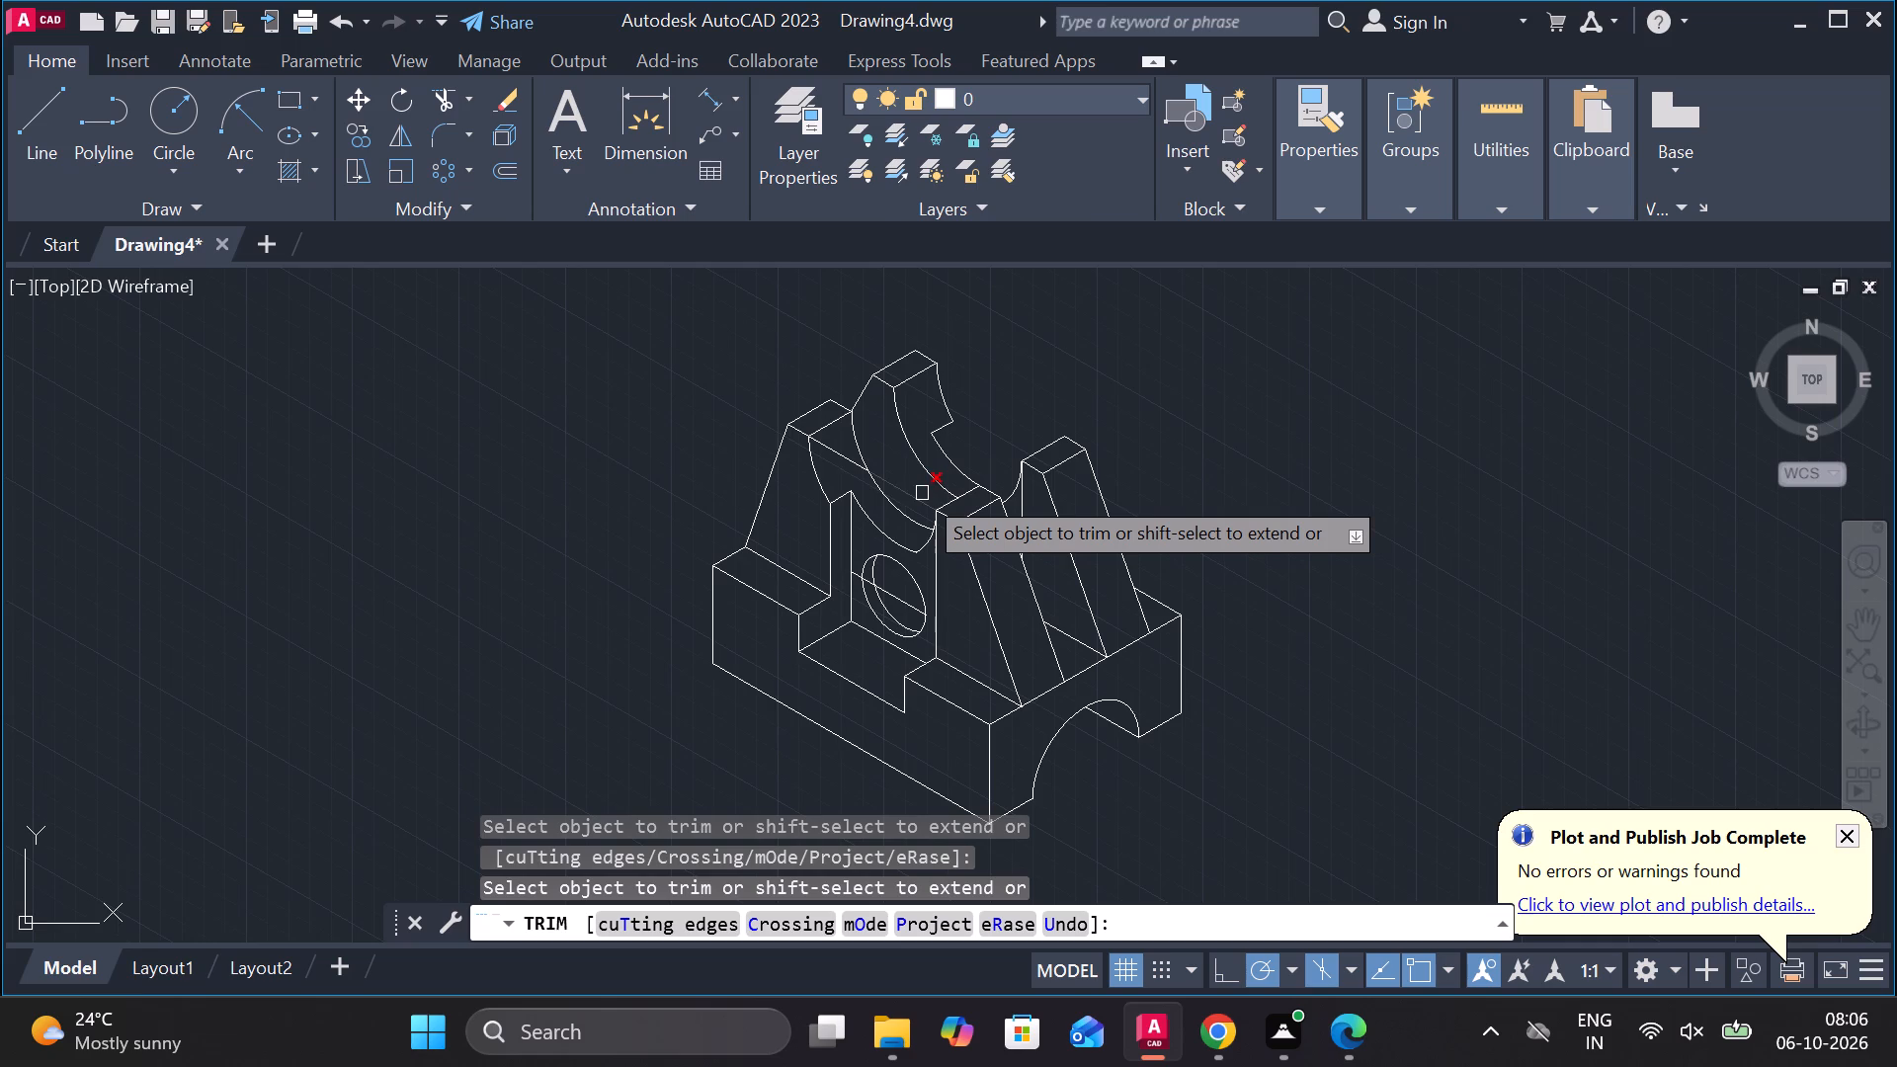
click(922, 493)
key(Escape)
click(838, 458)
scroll(863, 480, up, 2)
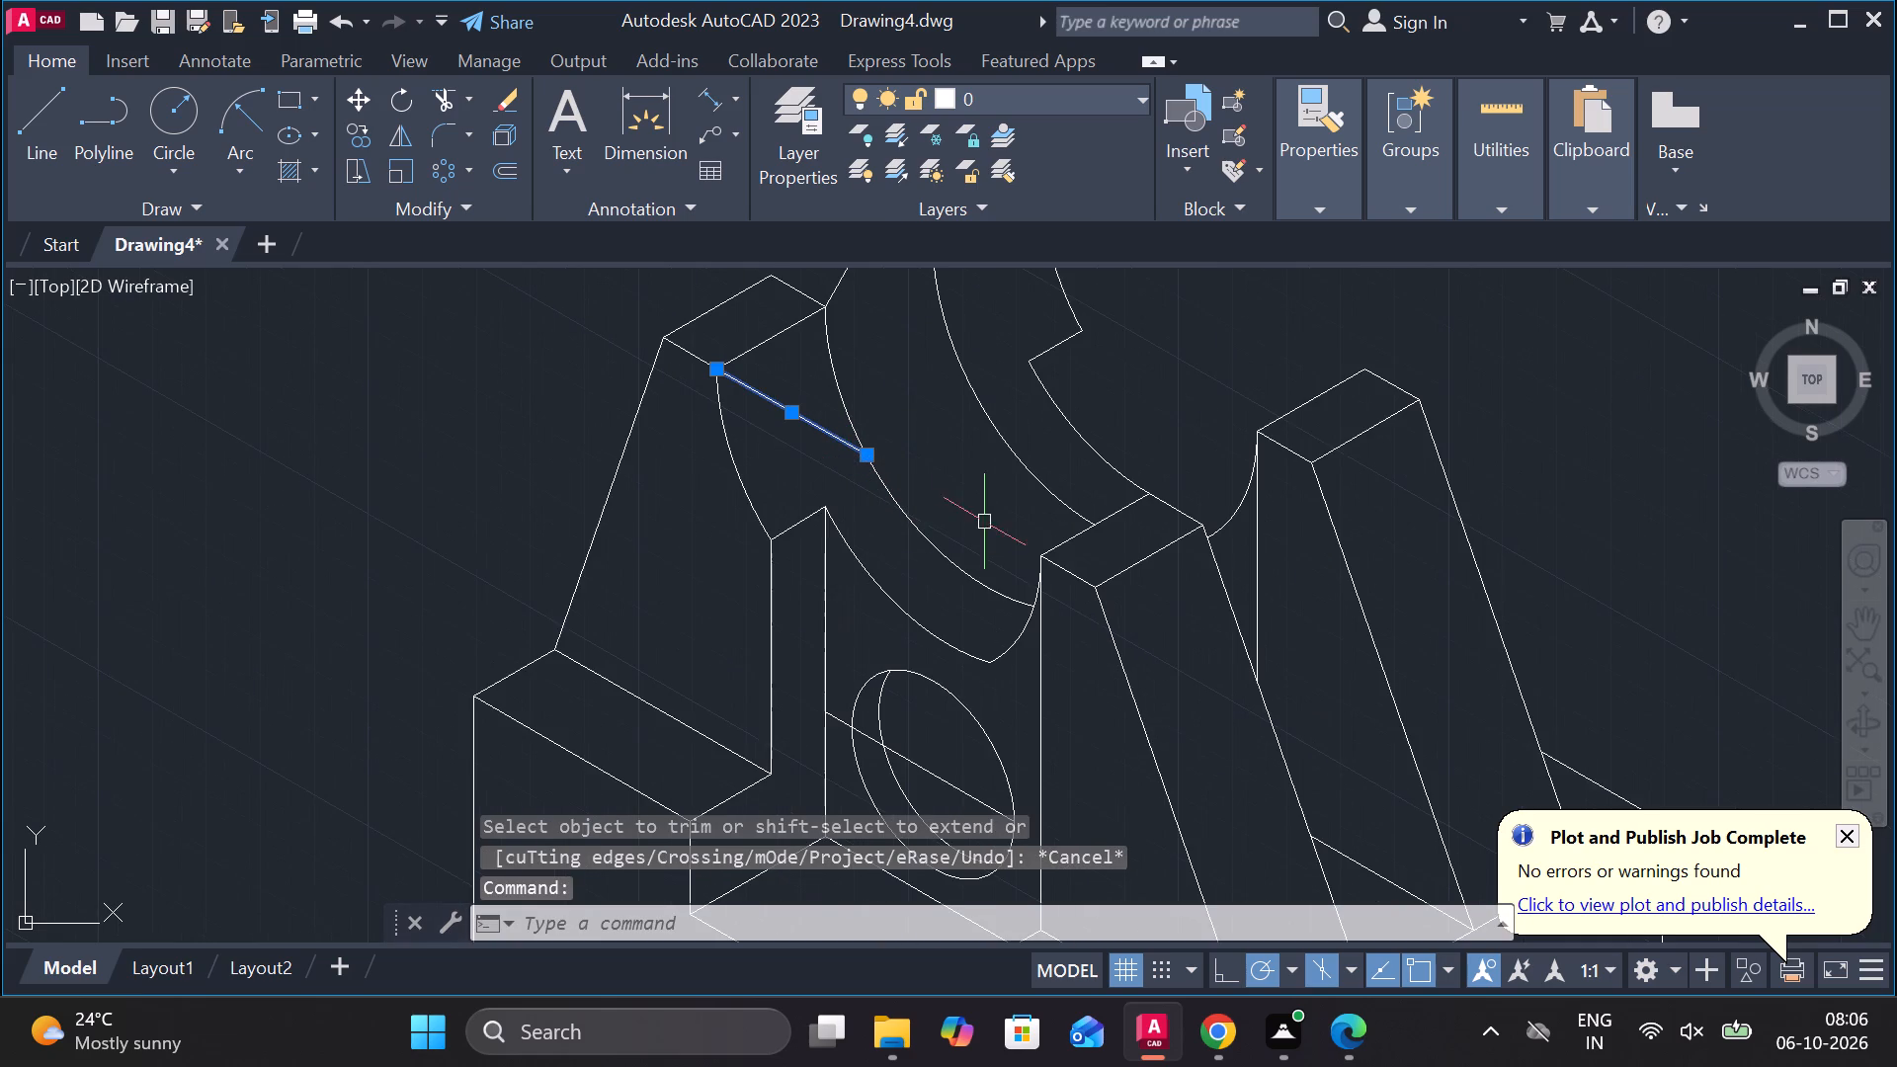
text(E)
key(space)
Erase the construction line crossing the round hole.
scroll(957, 451, down, 1)
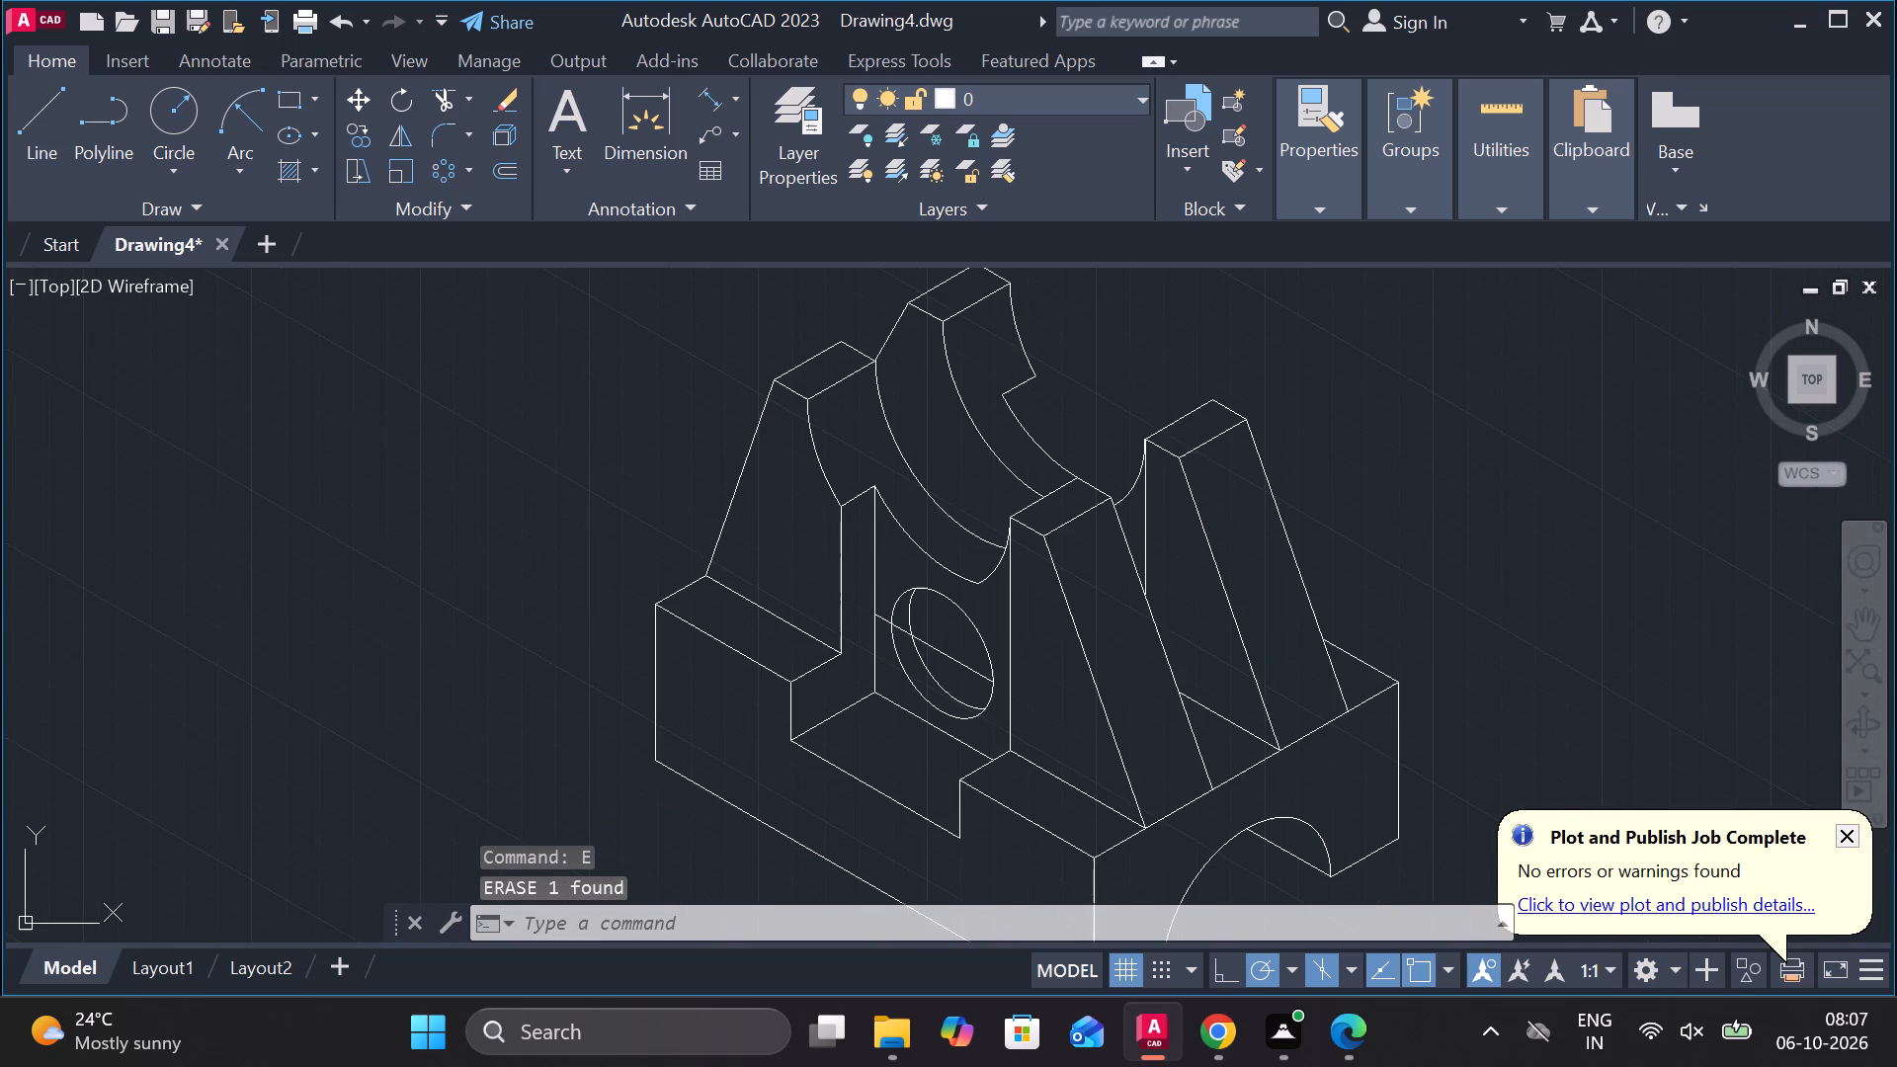
scroll(977, 477, down, 1)
scroll(1112, 437, down, 2)
scroll(1149, 444, up, 2)
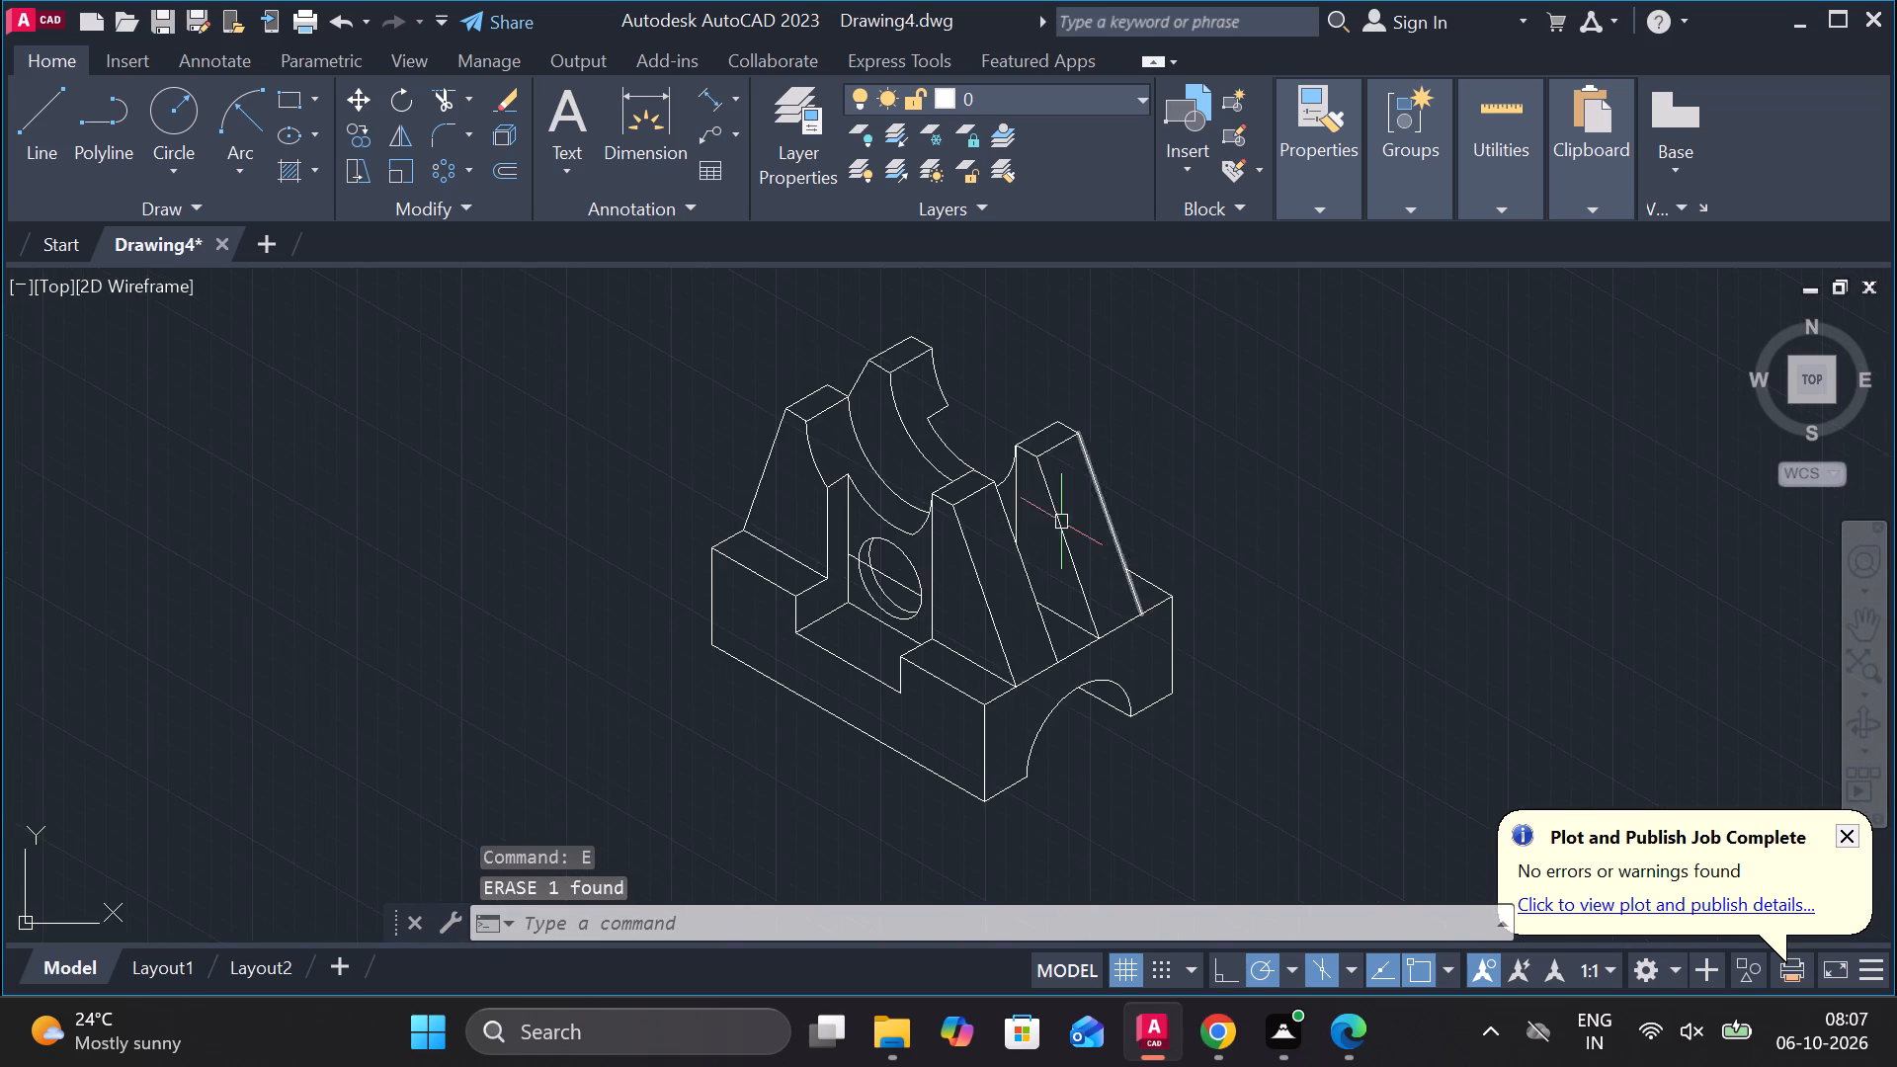
scroll(905, 597, up, 2)
click(889, 571)
text(E)
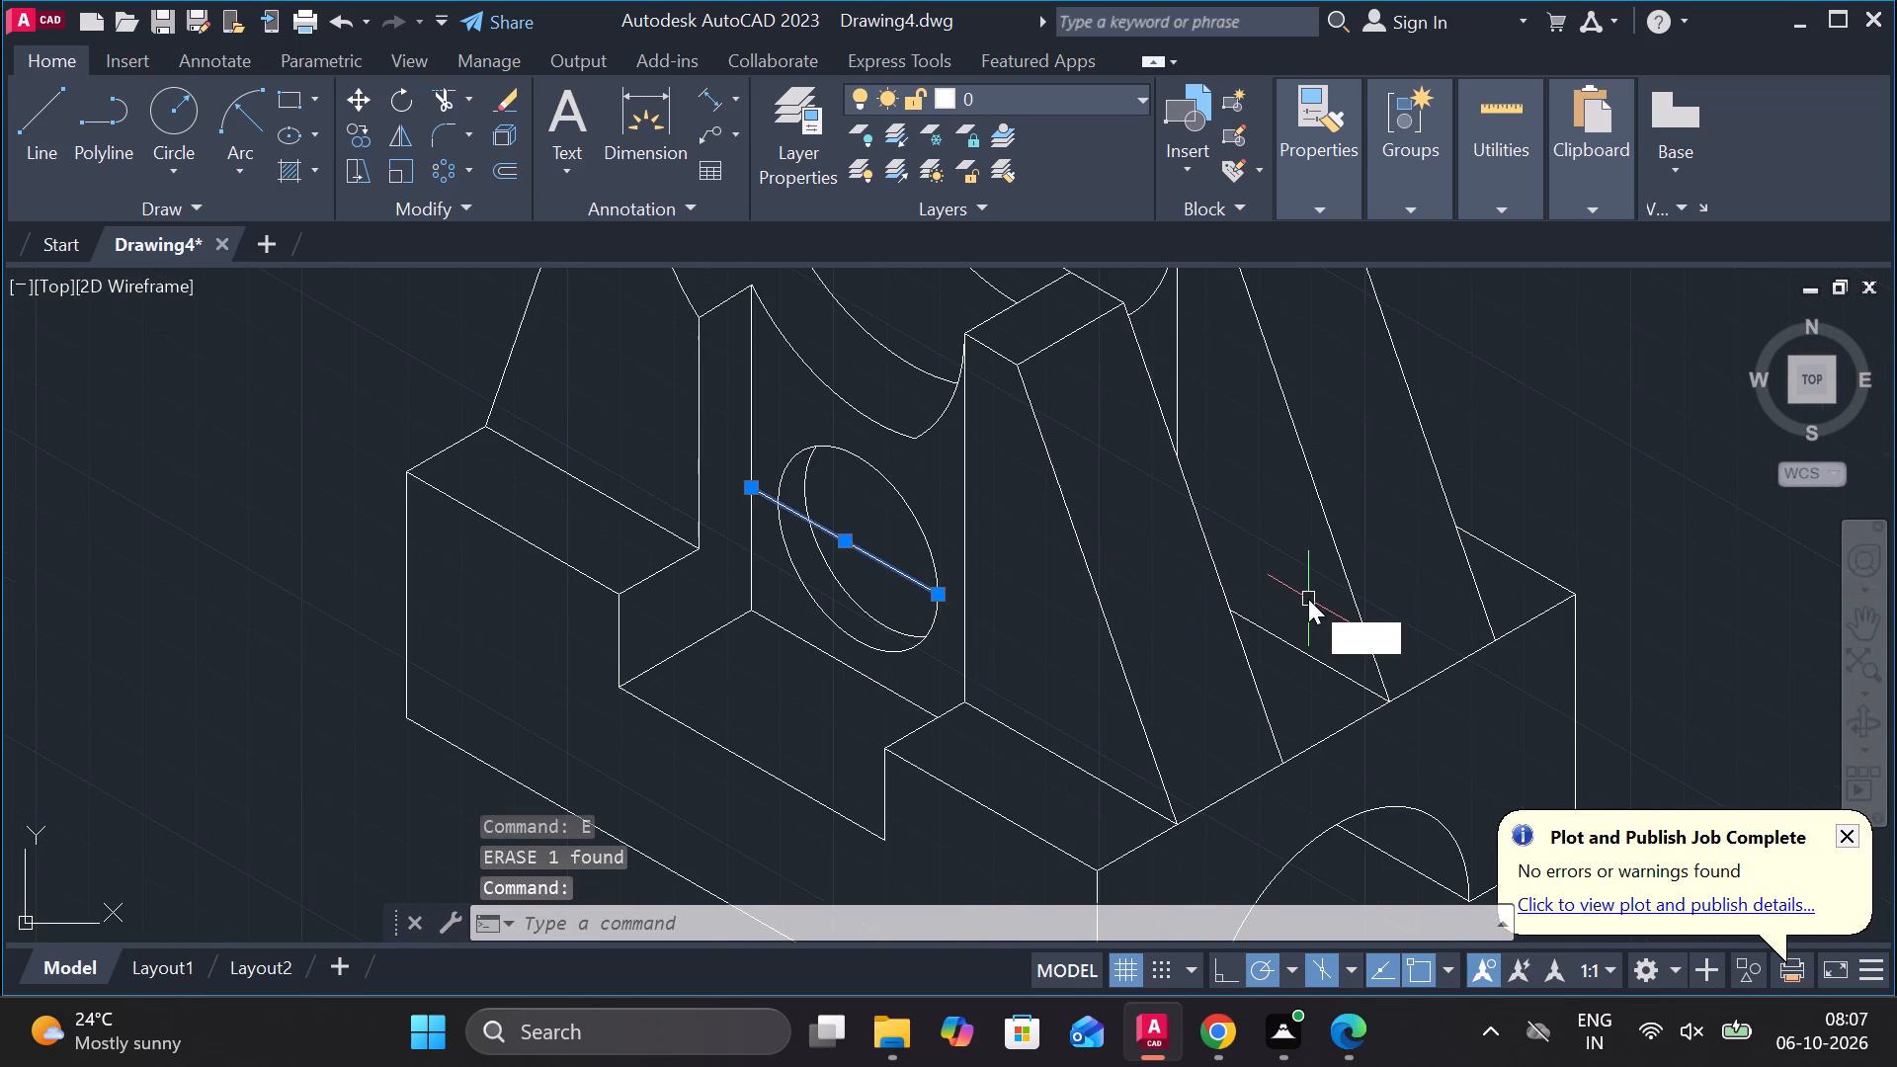
key(space)
Erase the leftover isocircle arc joining the cutout's lower arc ends to the front rib's top corner.
scroll(1279, 591, down, 2)
scroll(1126, 577, up, 2)
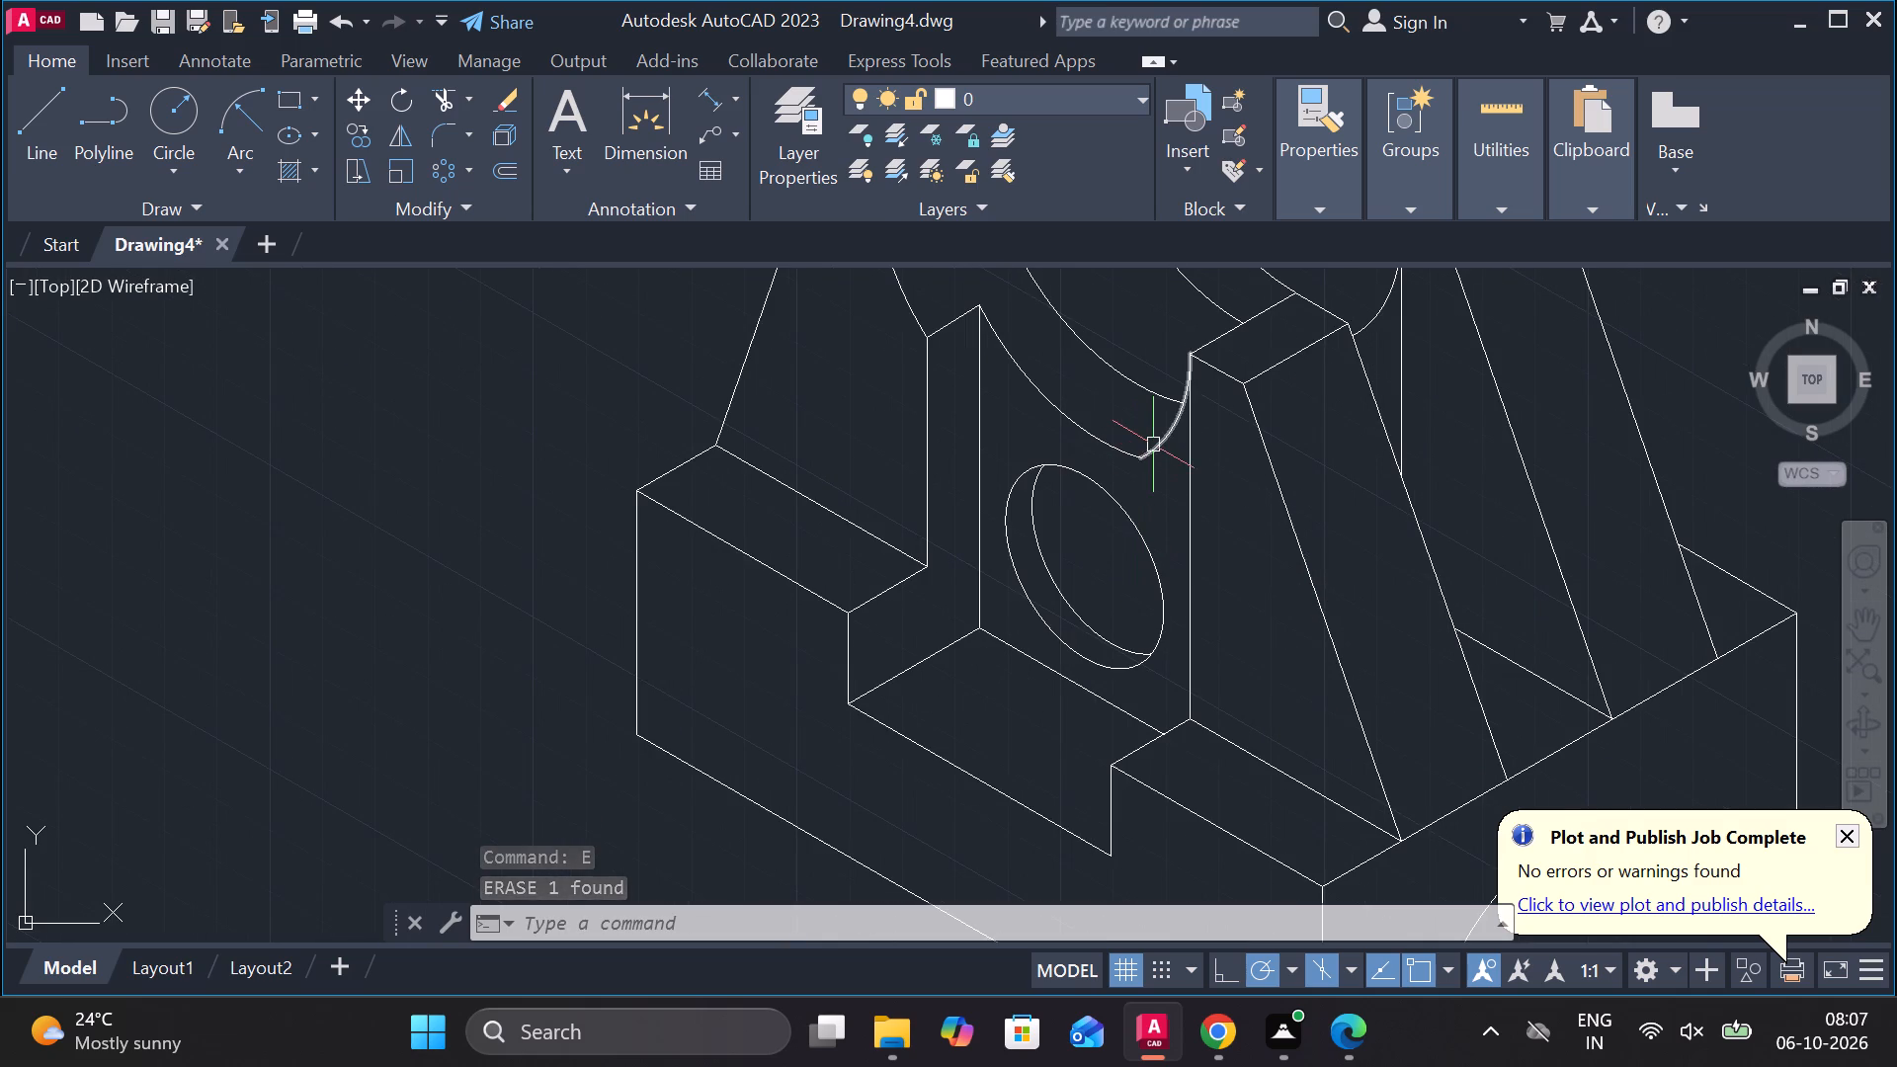
click(1153, 445)
key(e)
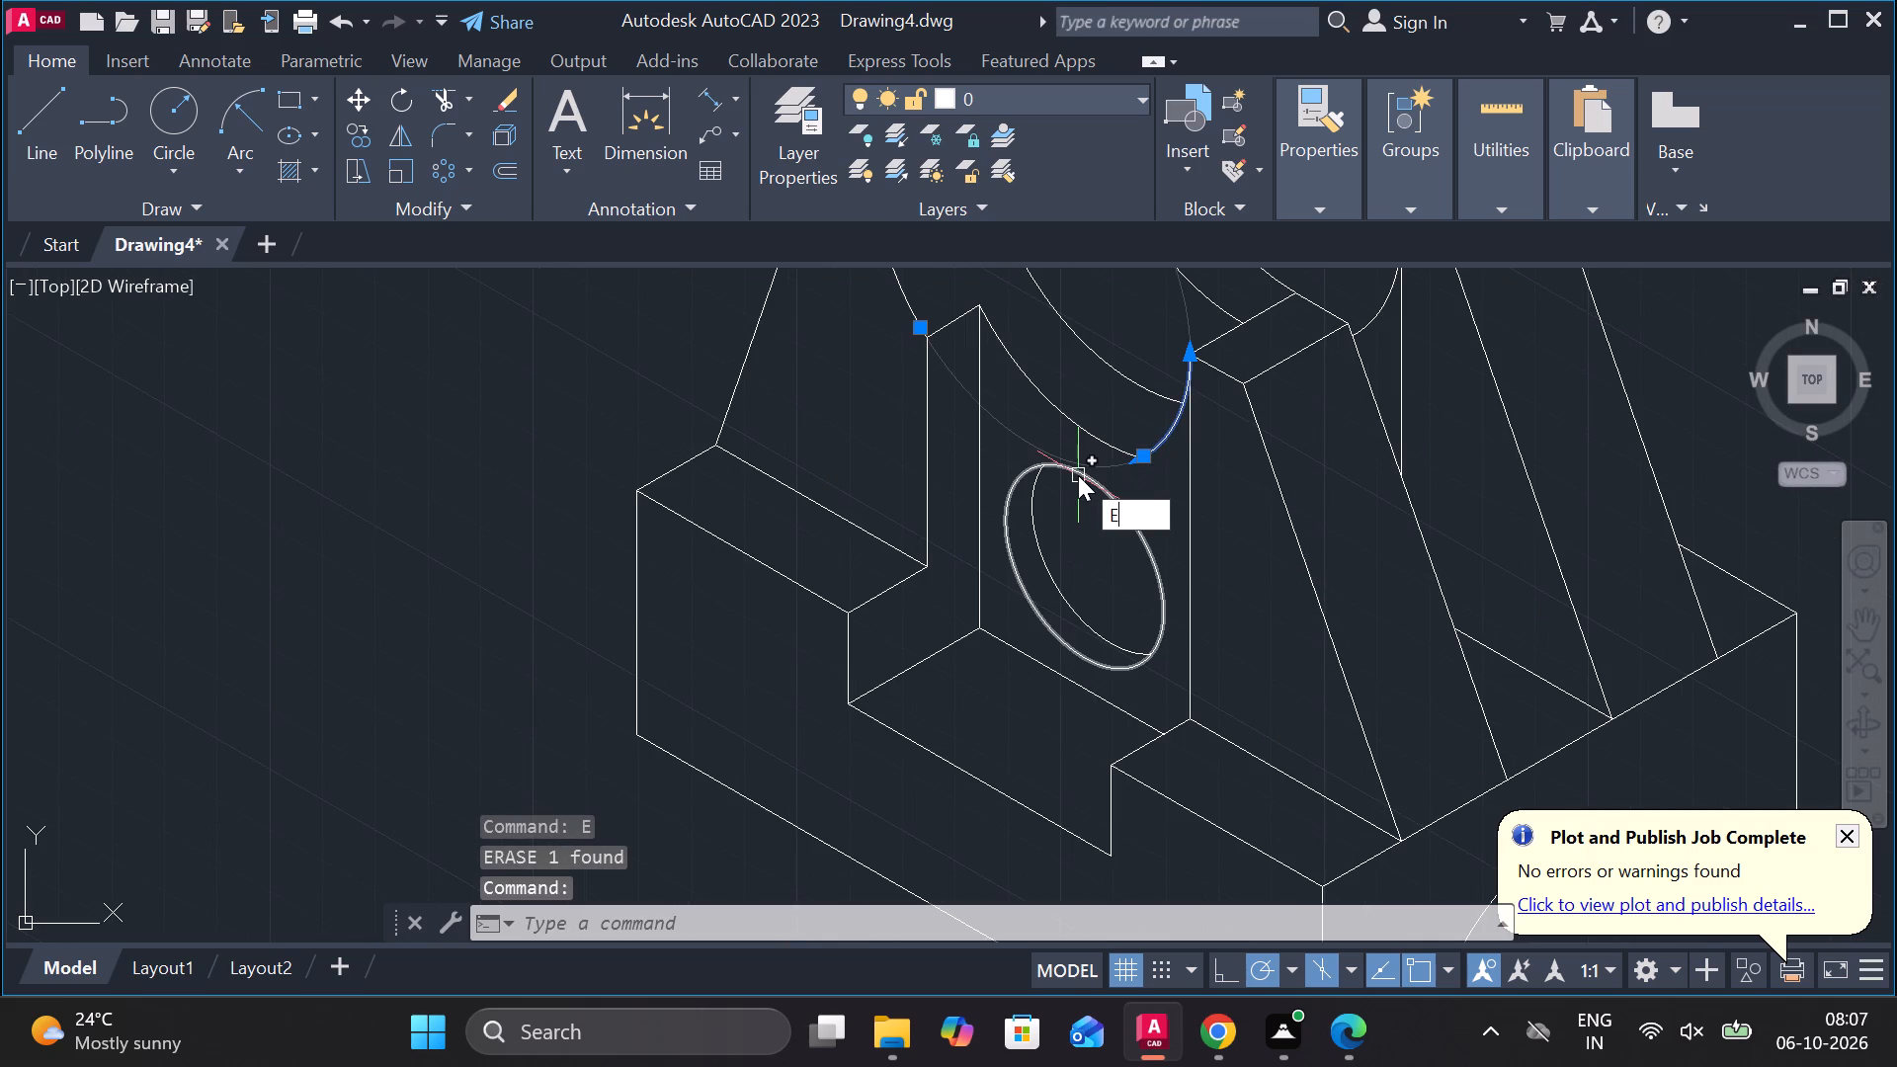
key(space)
Extend the lower ends of both inner cutout arcs to the front rib's vertical edge.
text(EX)
key(space)
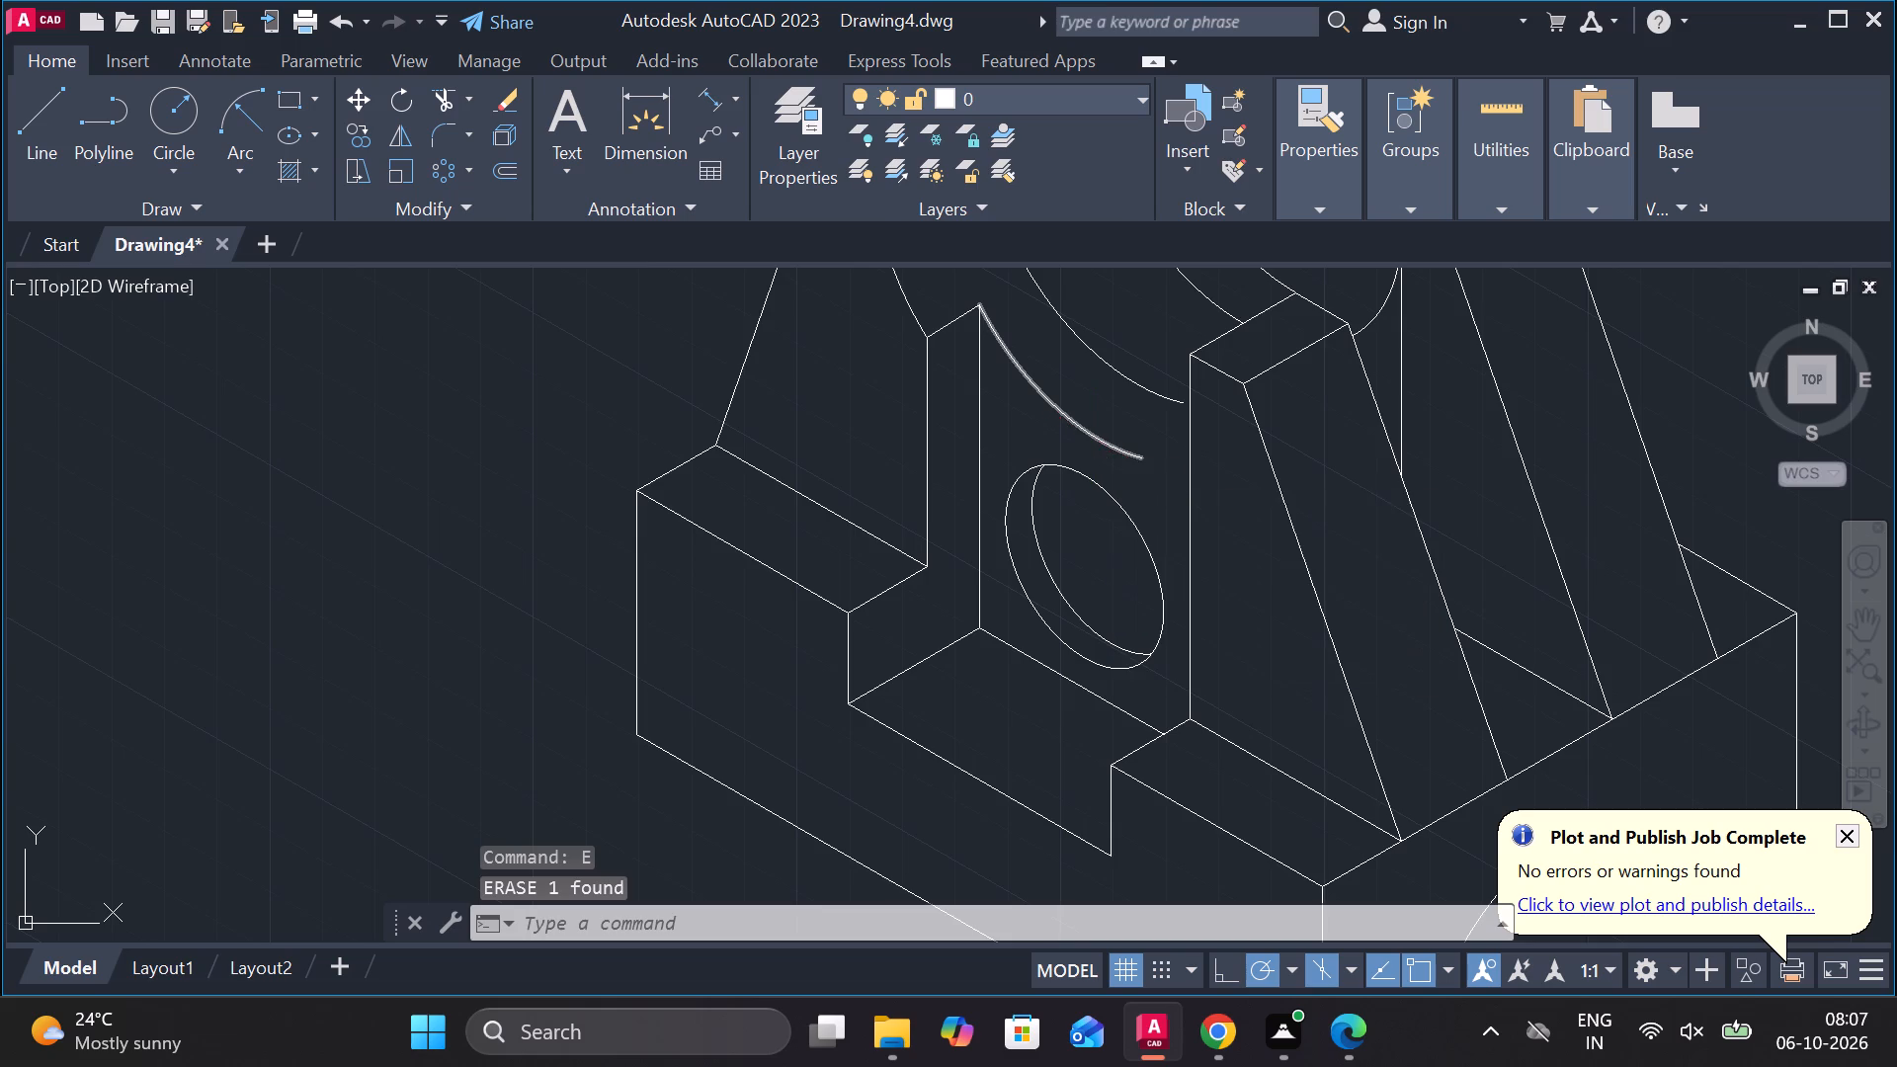
click(1096, 442)
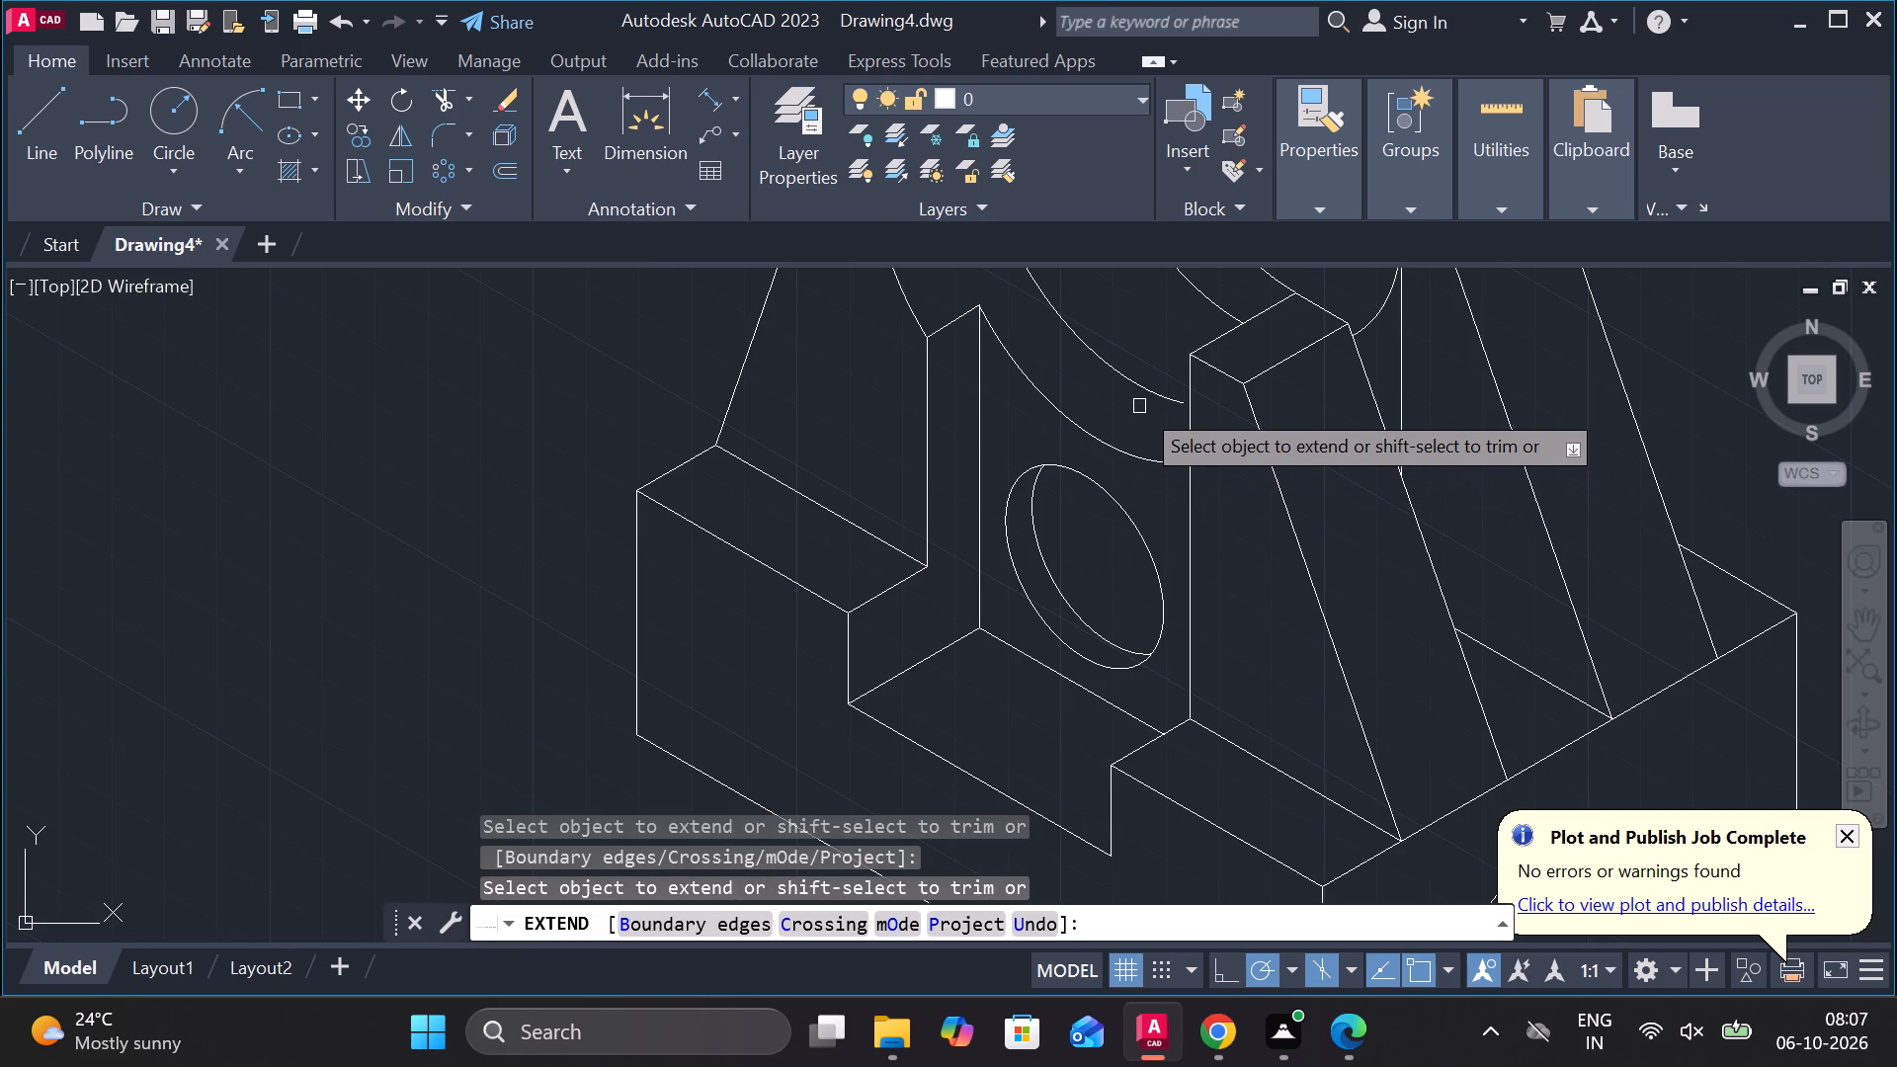
click(1157, 401)
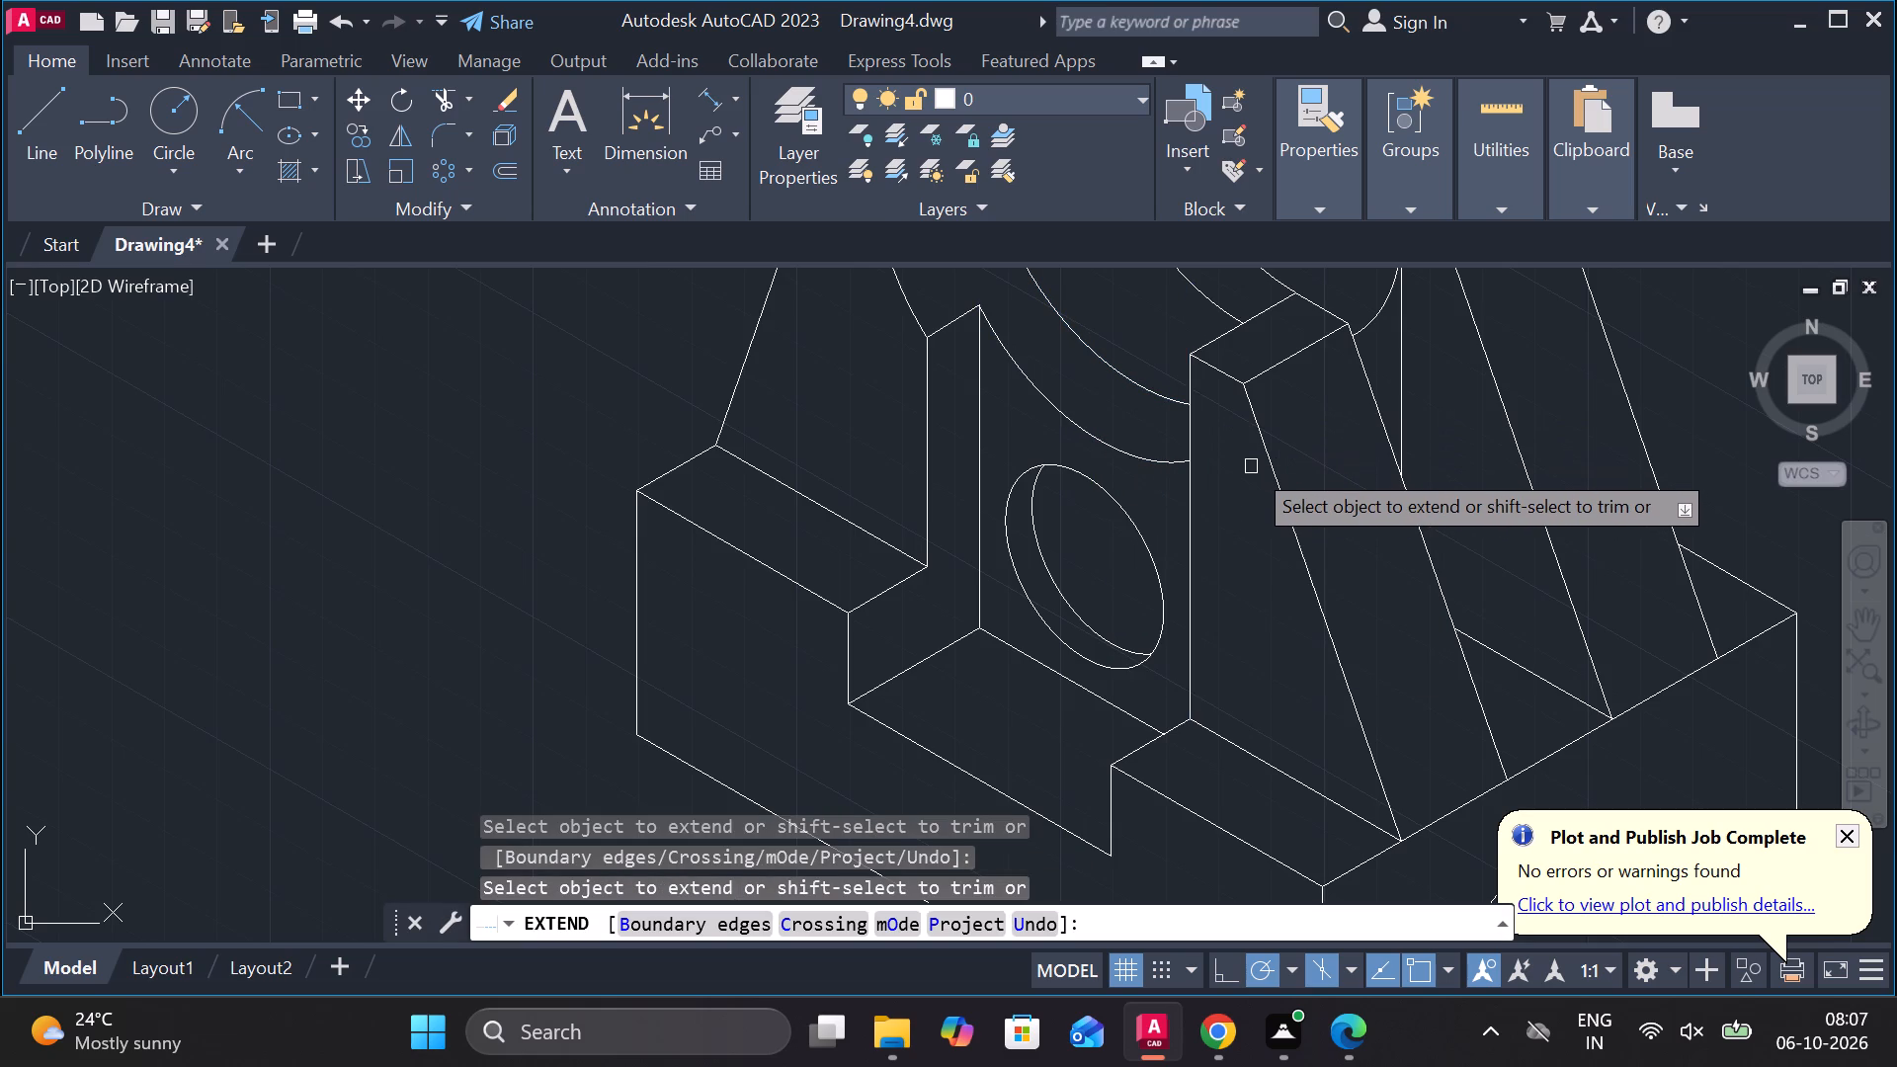
scroll(1251, 466, down, 2)
middle_drag(1439, 426, 1404, 491)
key(Escape)
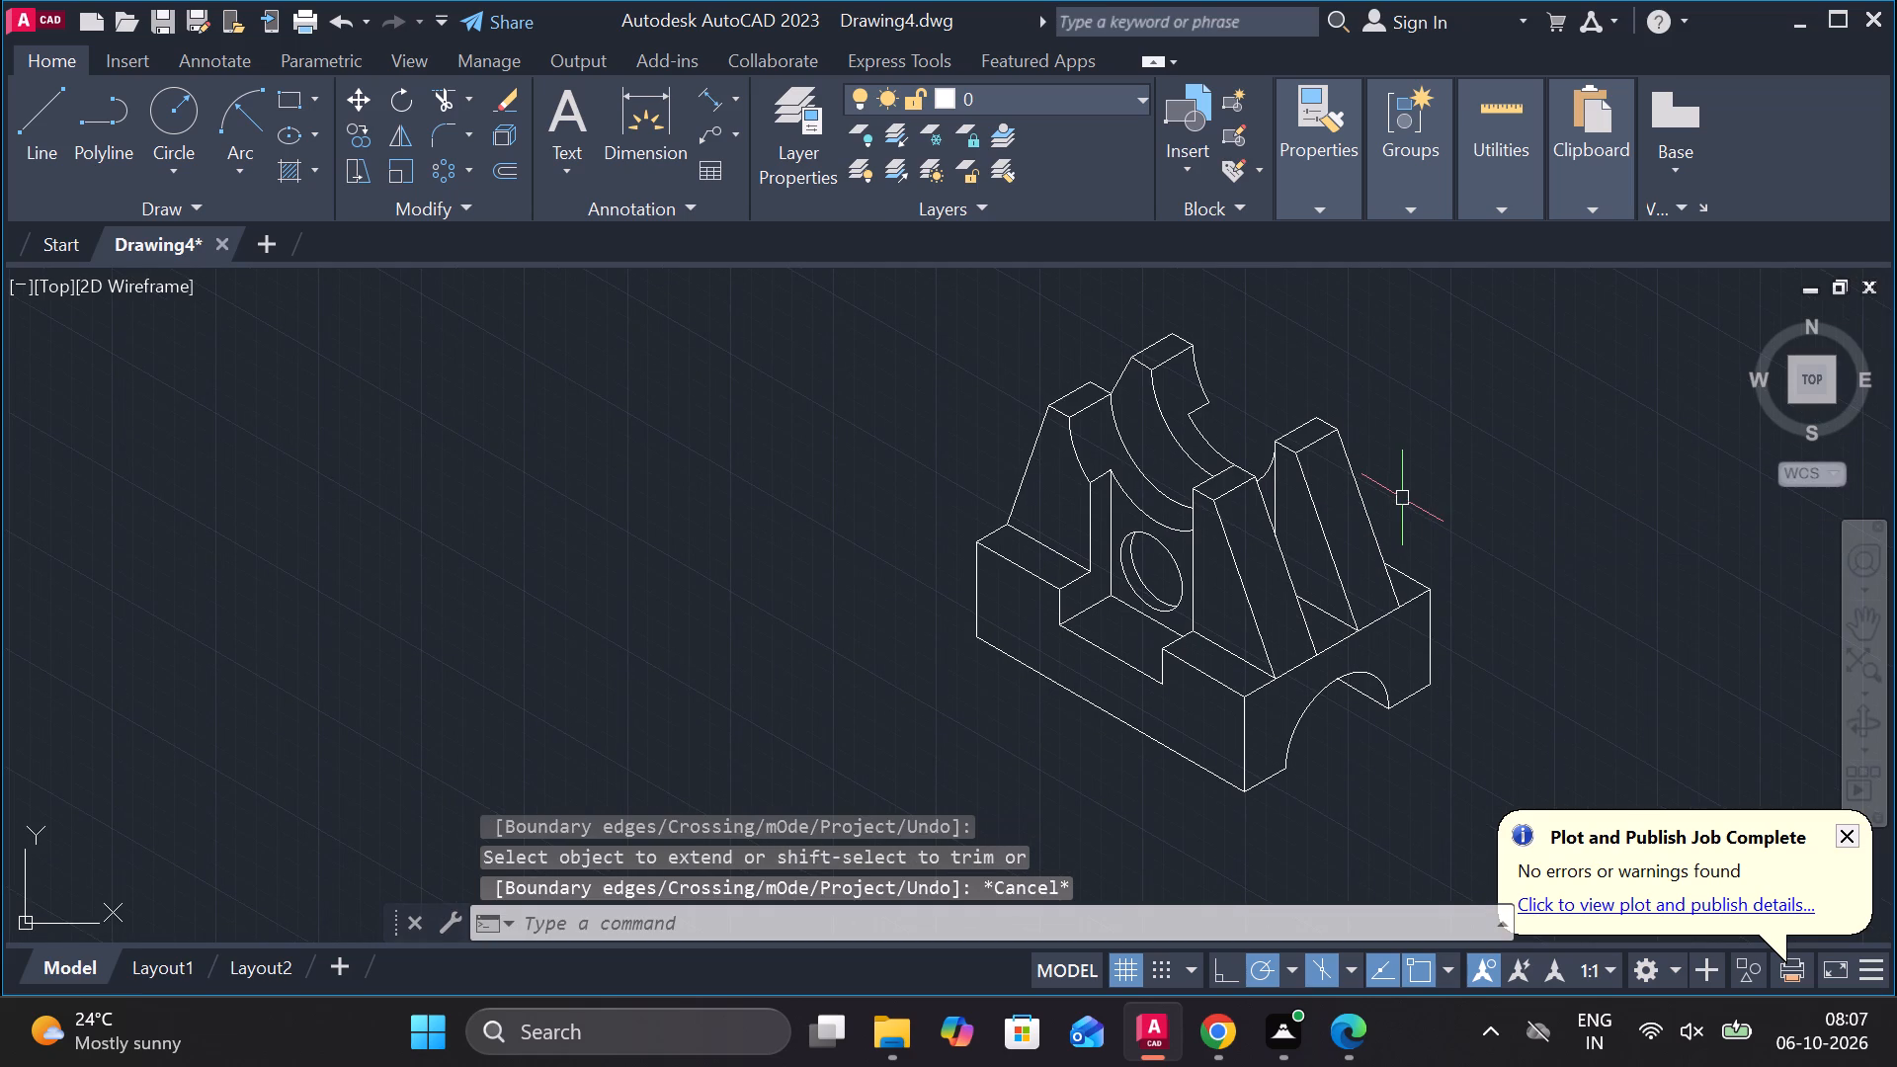
Add an aligned dimension below the base's long front bottom edge.
scroll(1115, 509, up, 3)
scroll(1115, 506, down, 3)
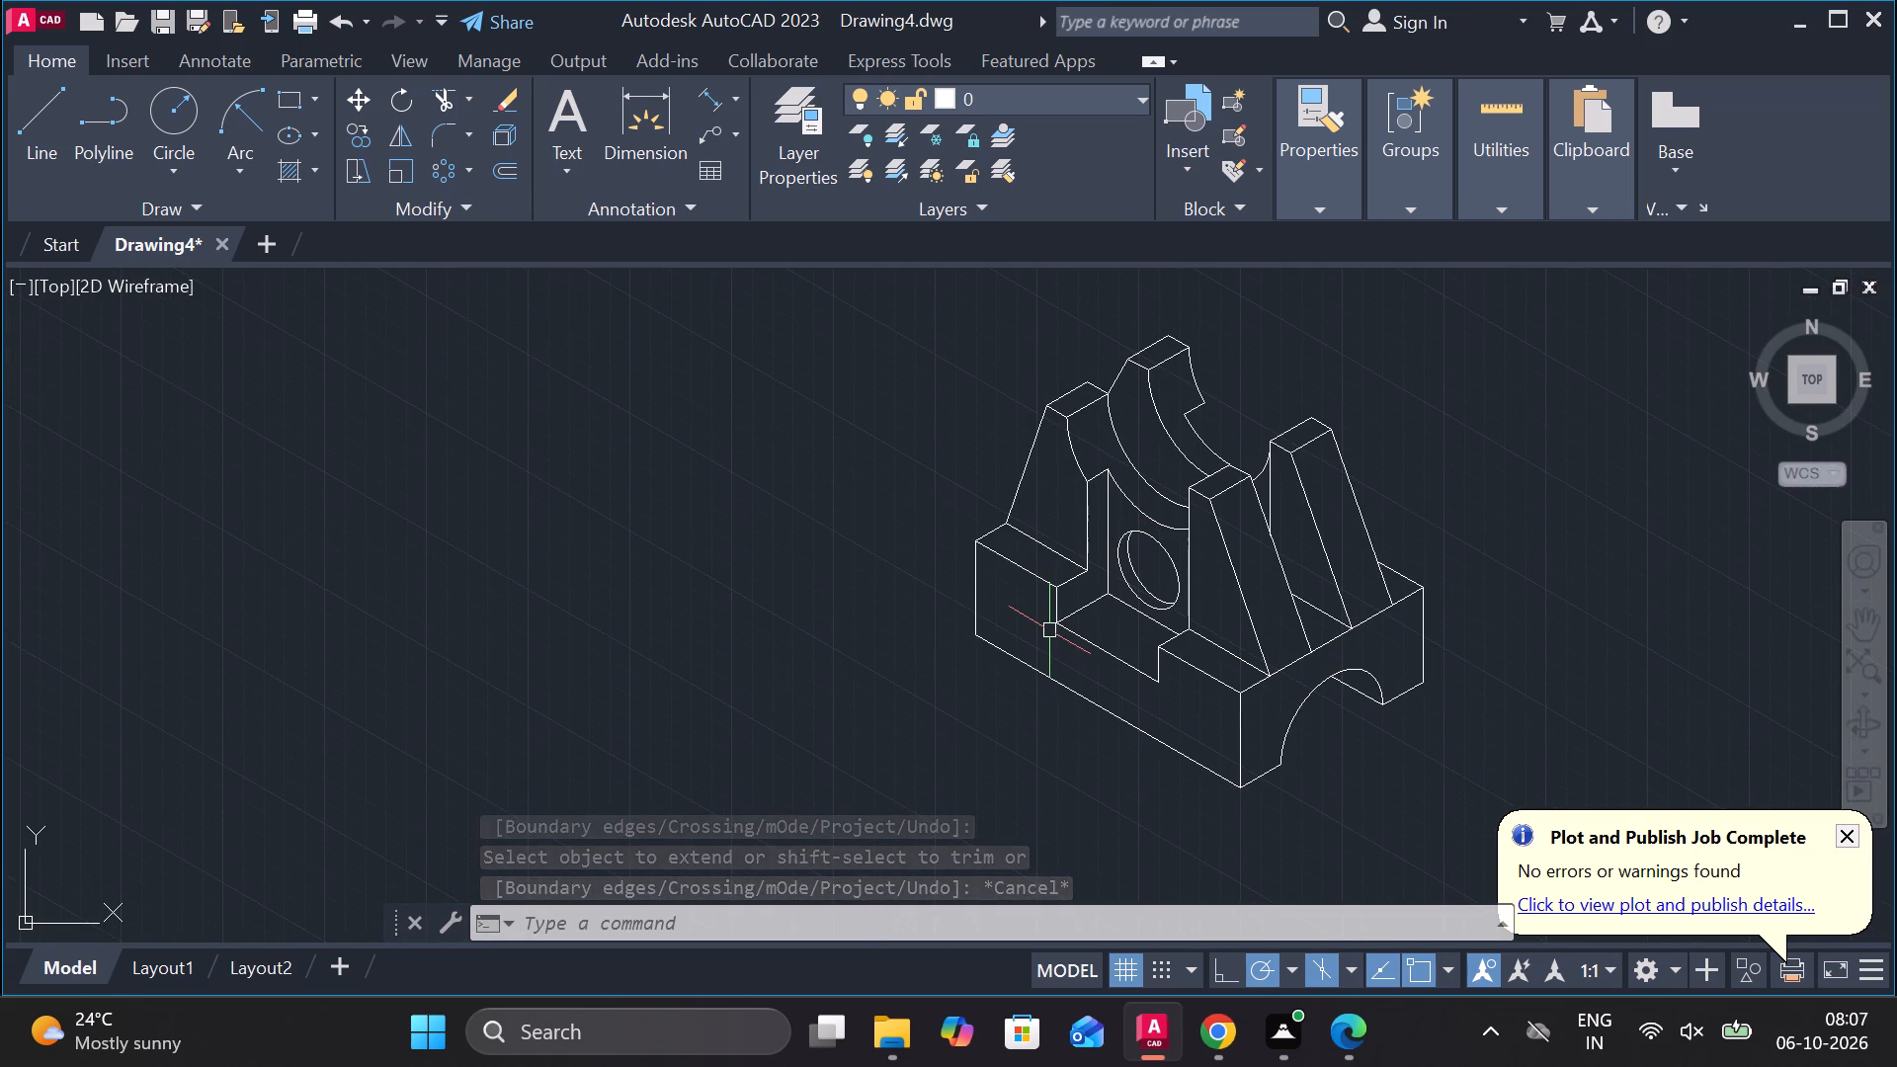
scroll(1049, 630, down, 1)
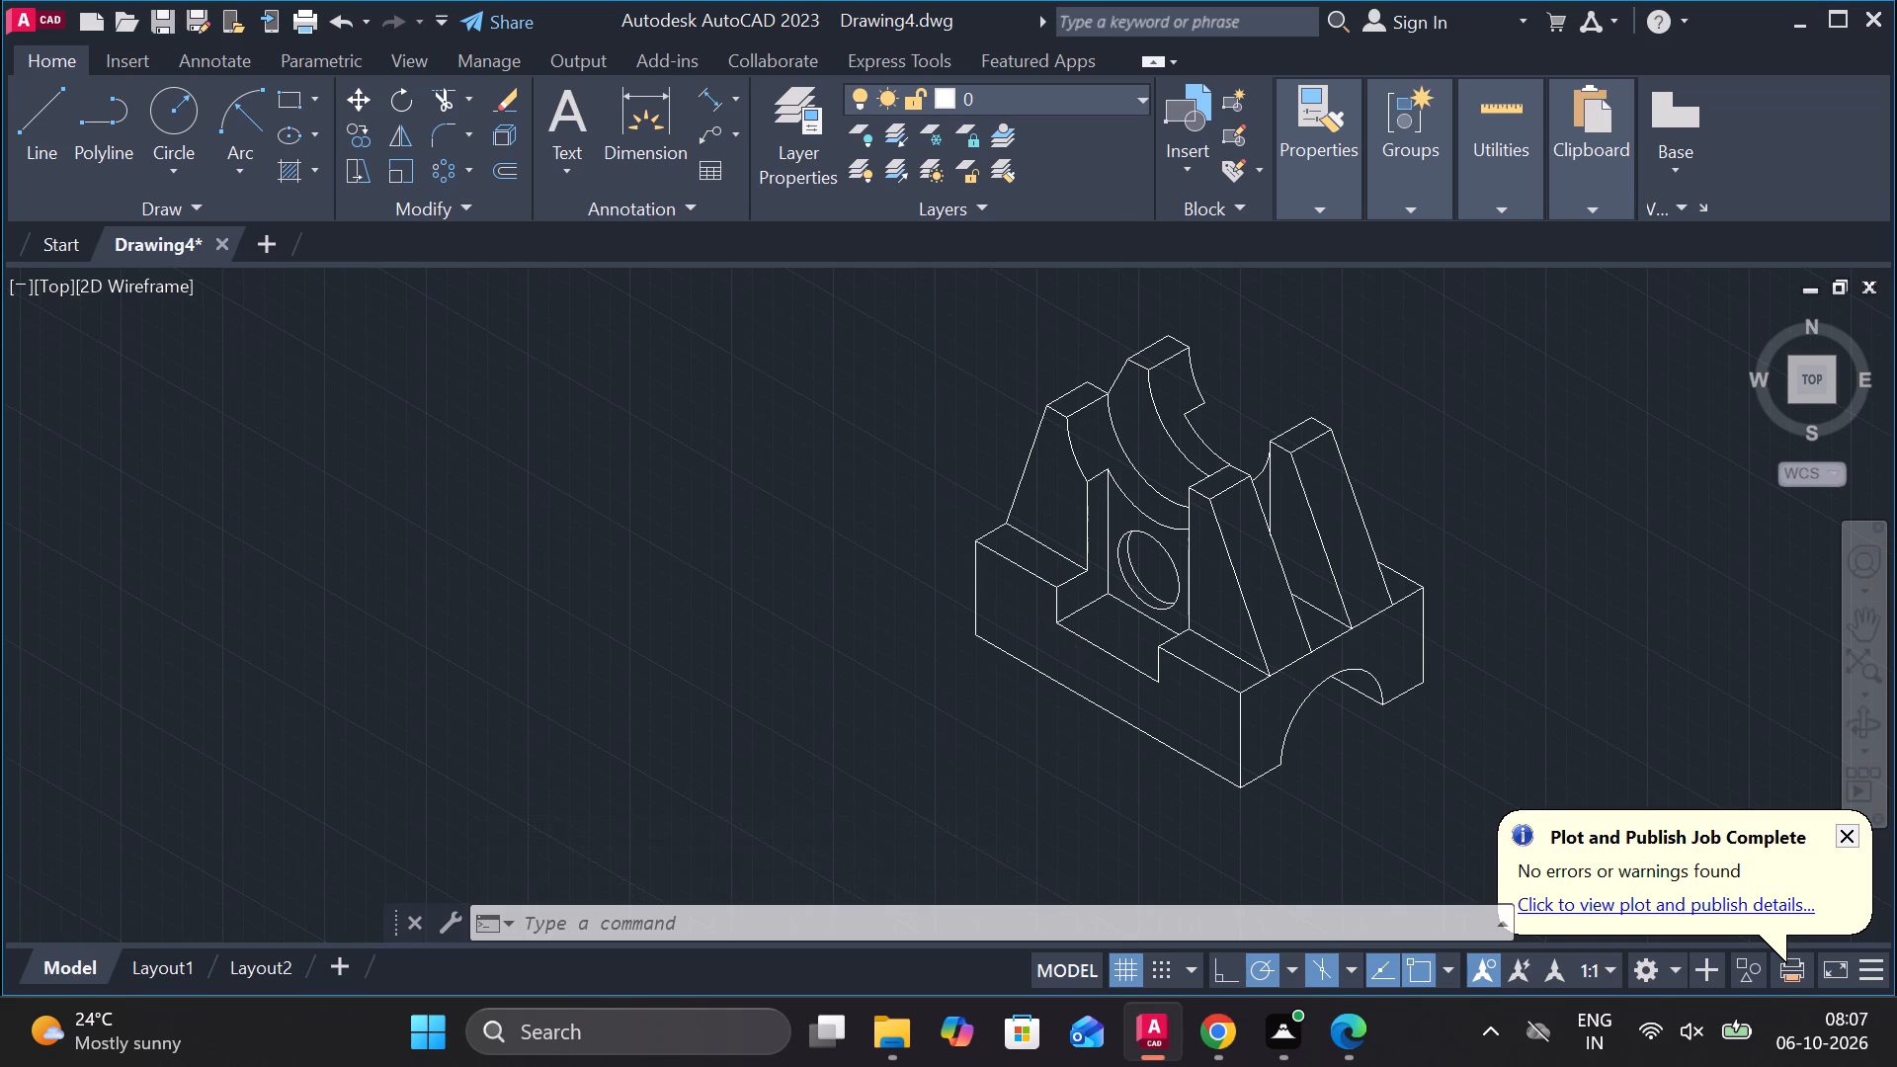
scroll(1041, 634, up, 1)
click(706, 99)
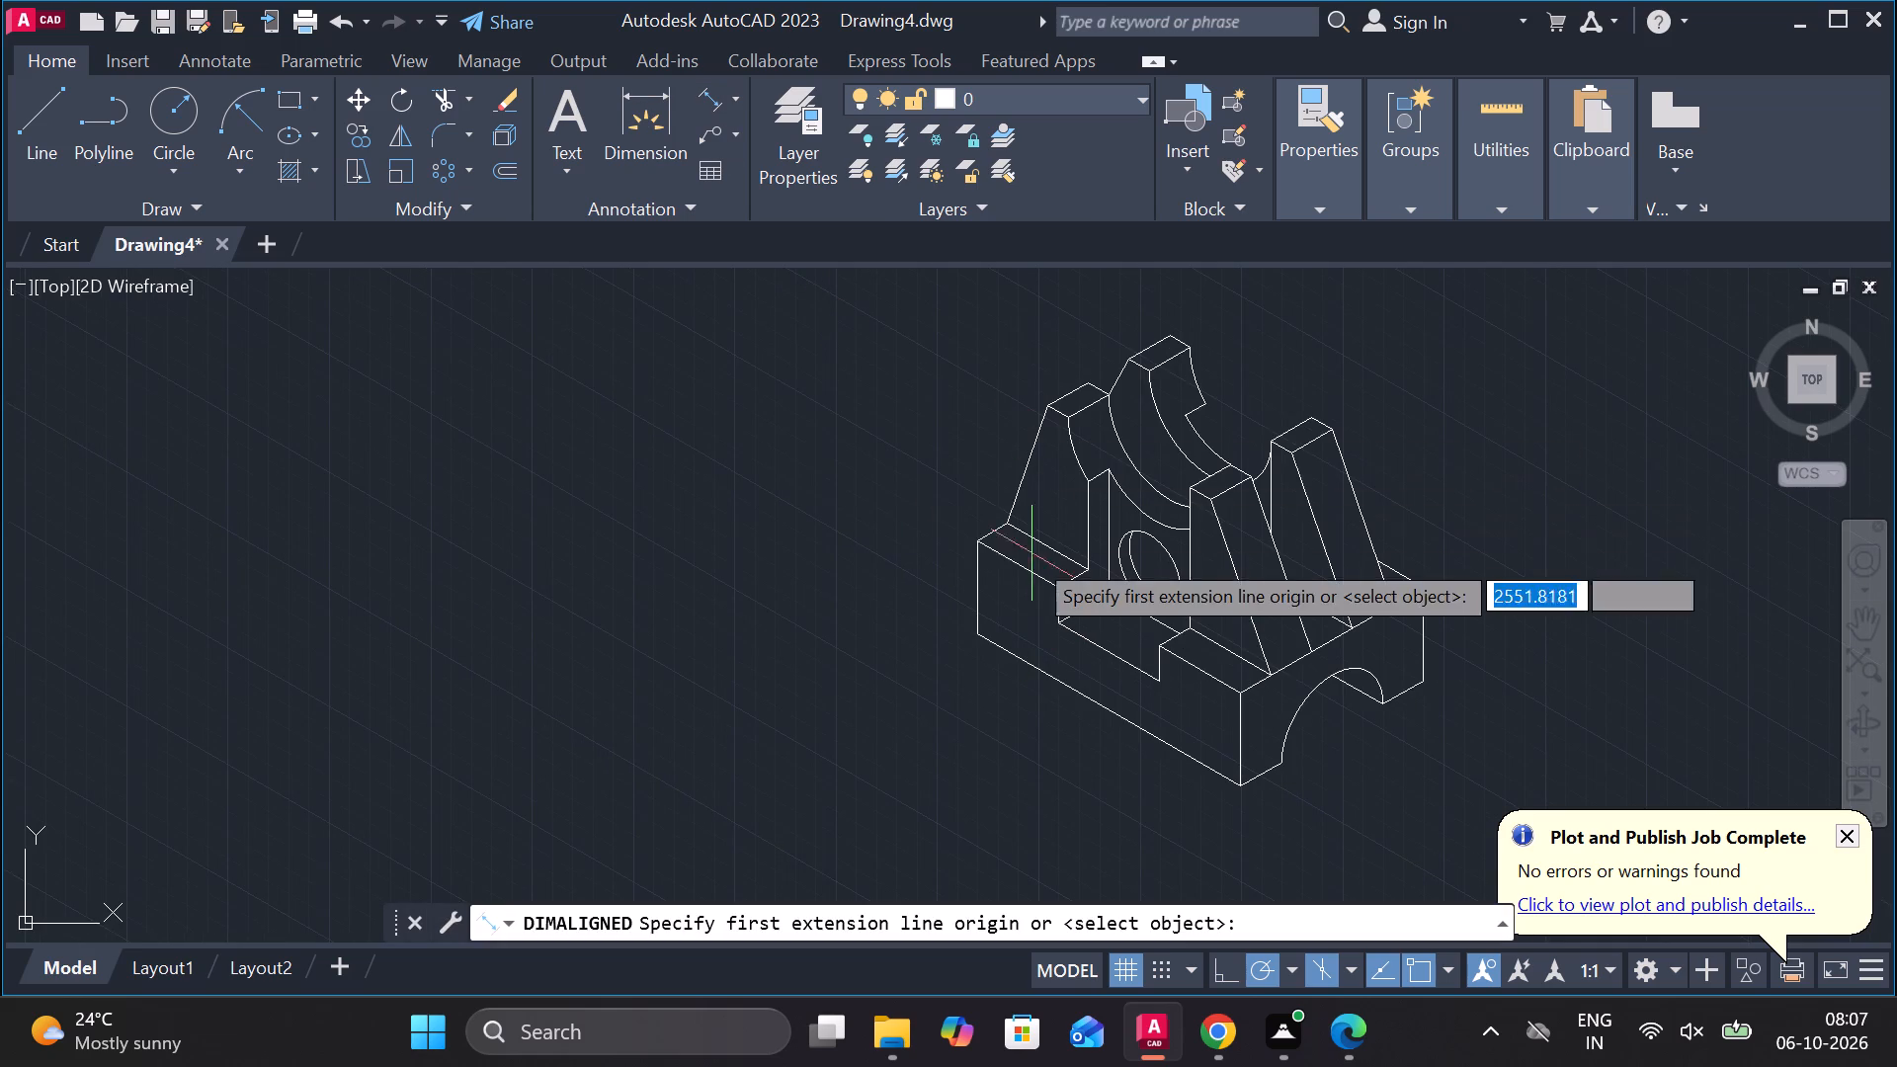
click(979, 632)
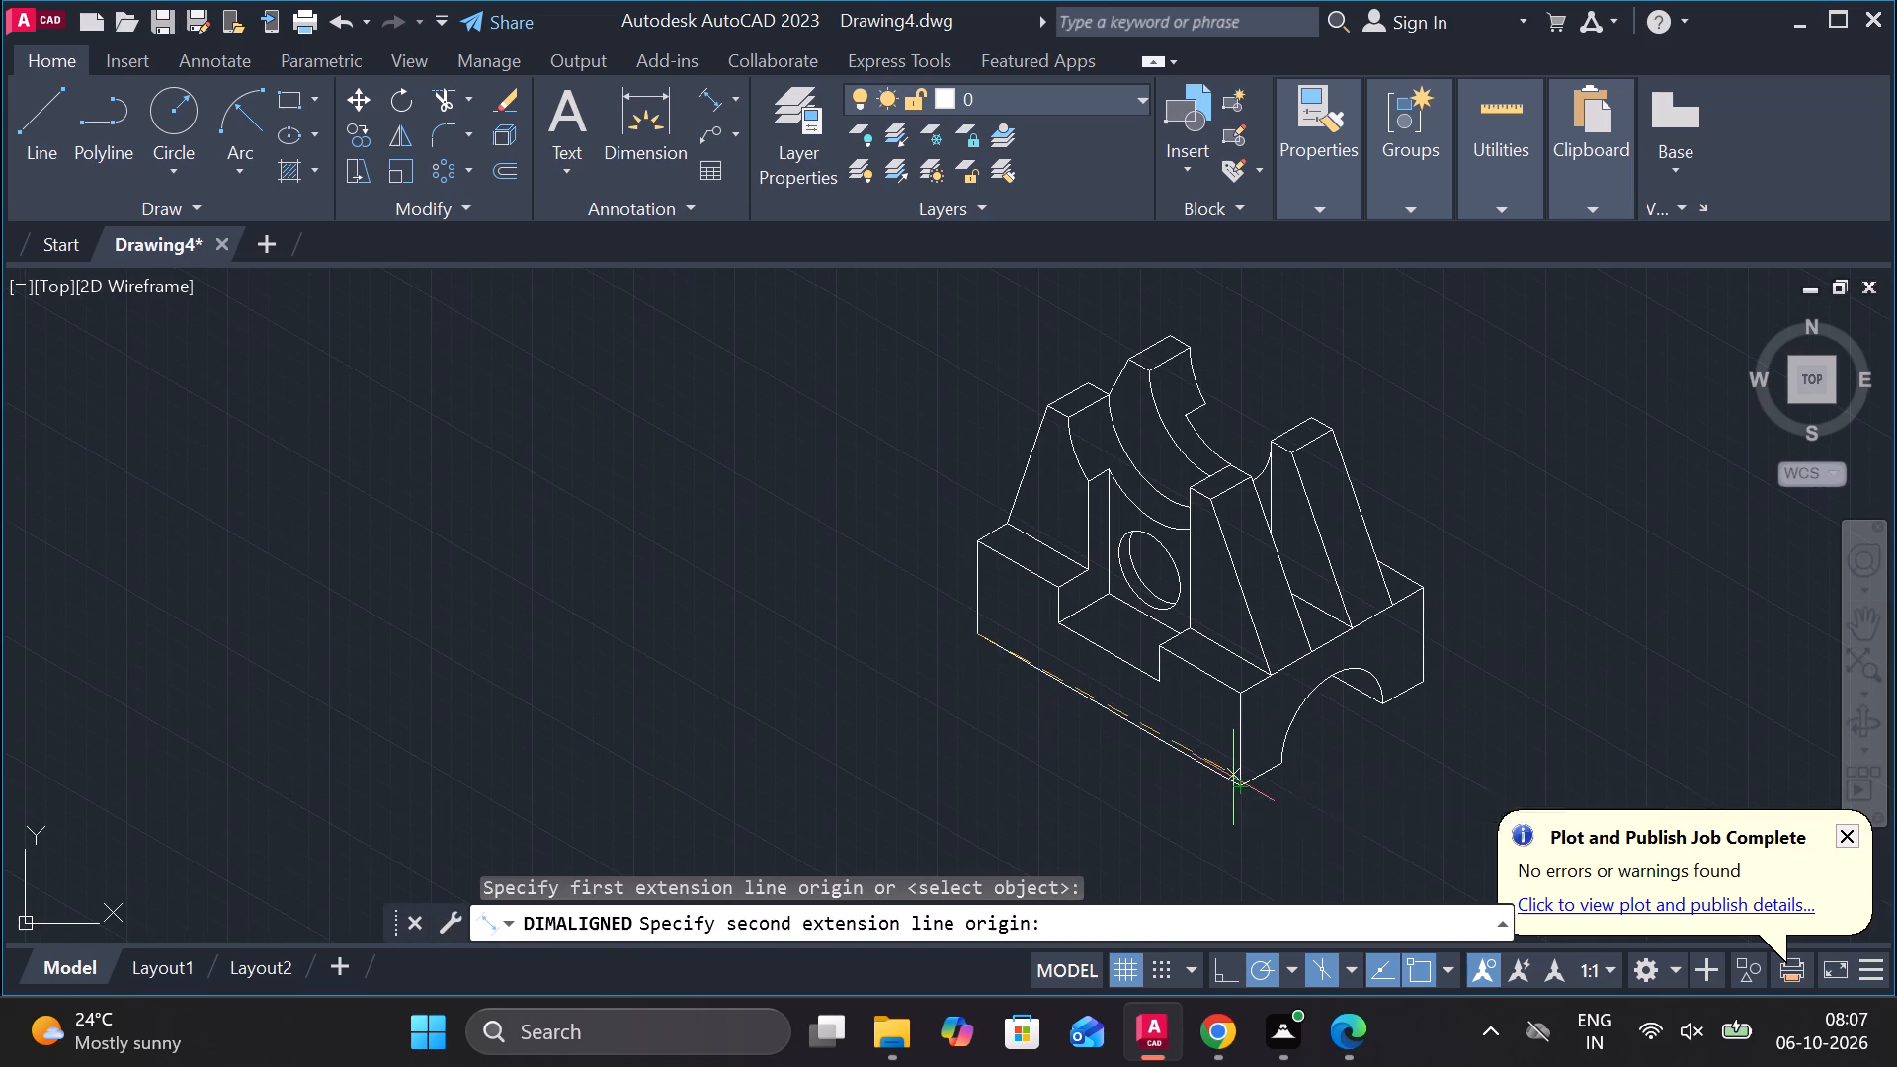
click(1233, 779)
middle_drag(1123, 782, 1105, 661)
scroll(1058, 682, up, 2)
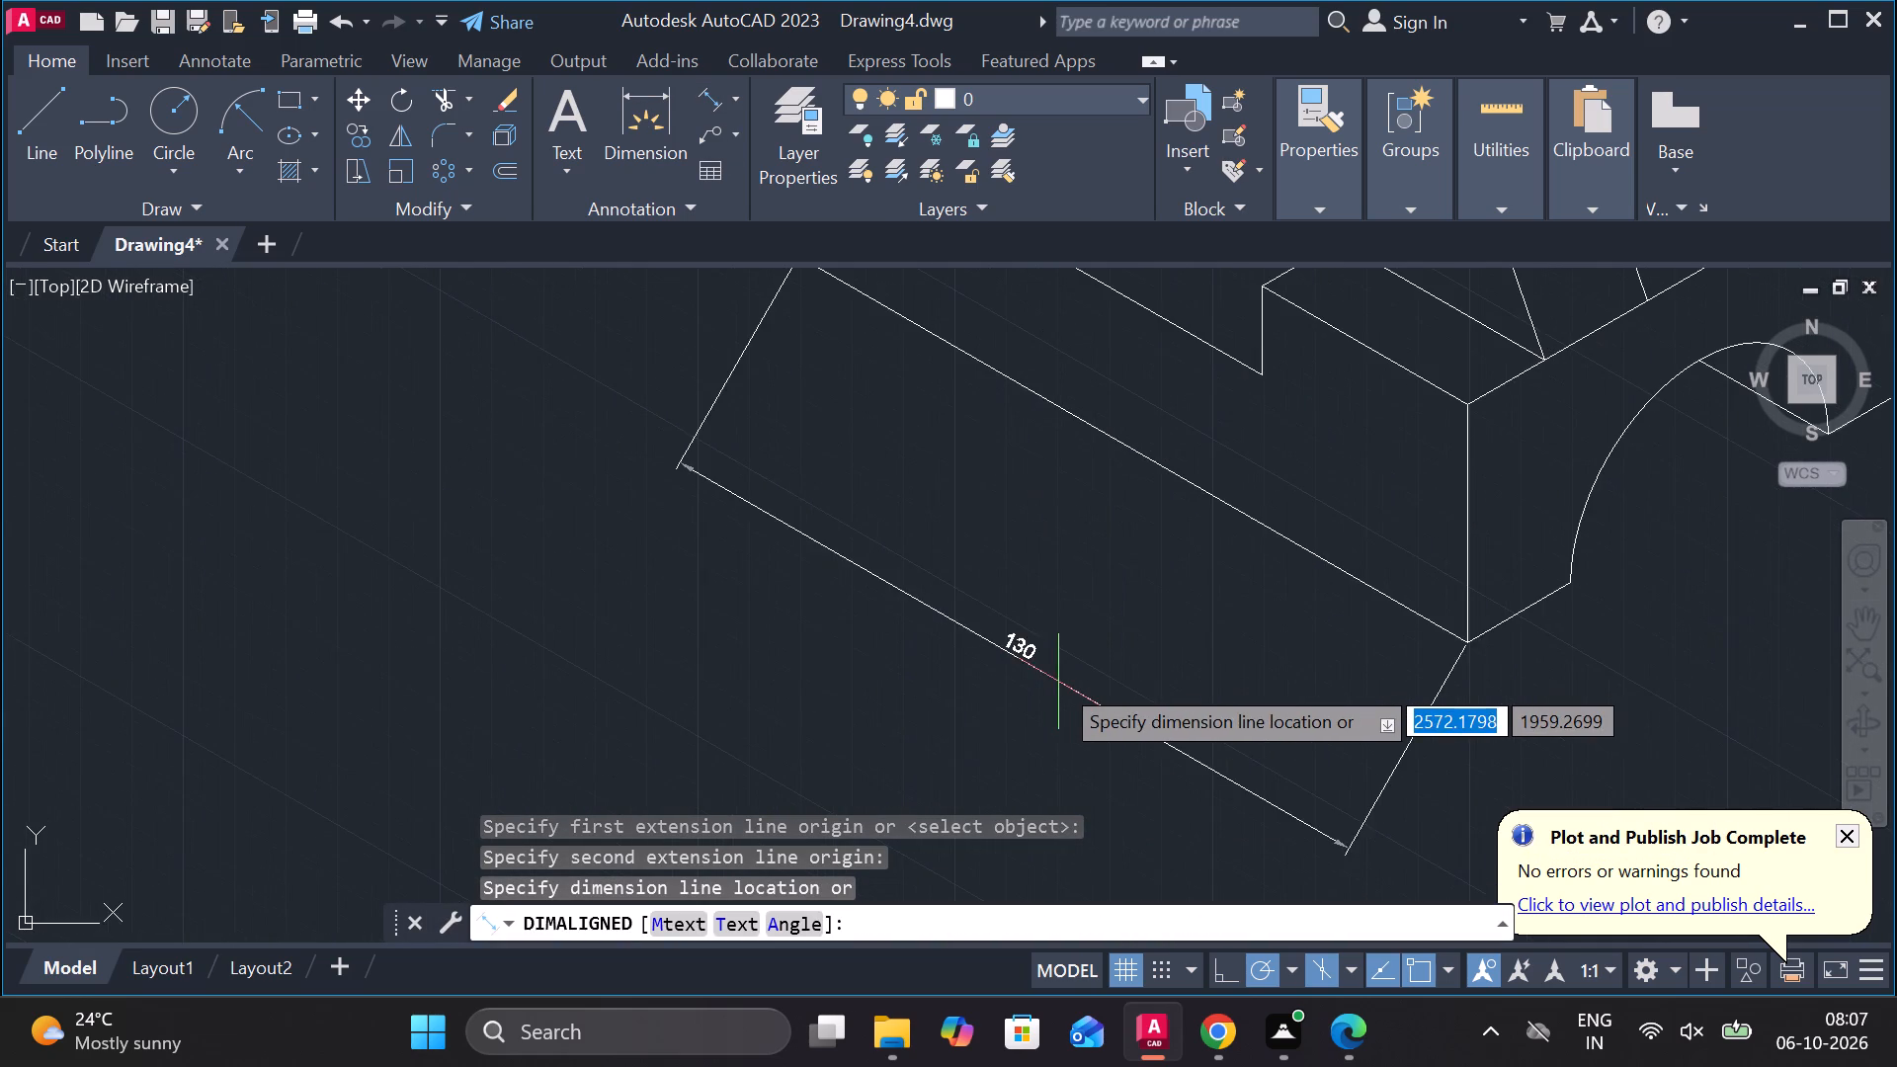
click(1031, 606)
scroll(1031, 606, down, 1)
Add aligned dimensions to the two short bottom edges on either side of the arched opening in the base's end face.
middle_drag(1035, 545, 1046, 654)
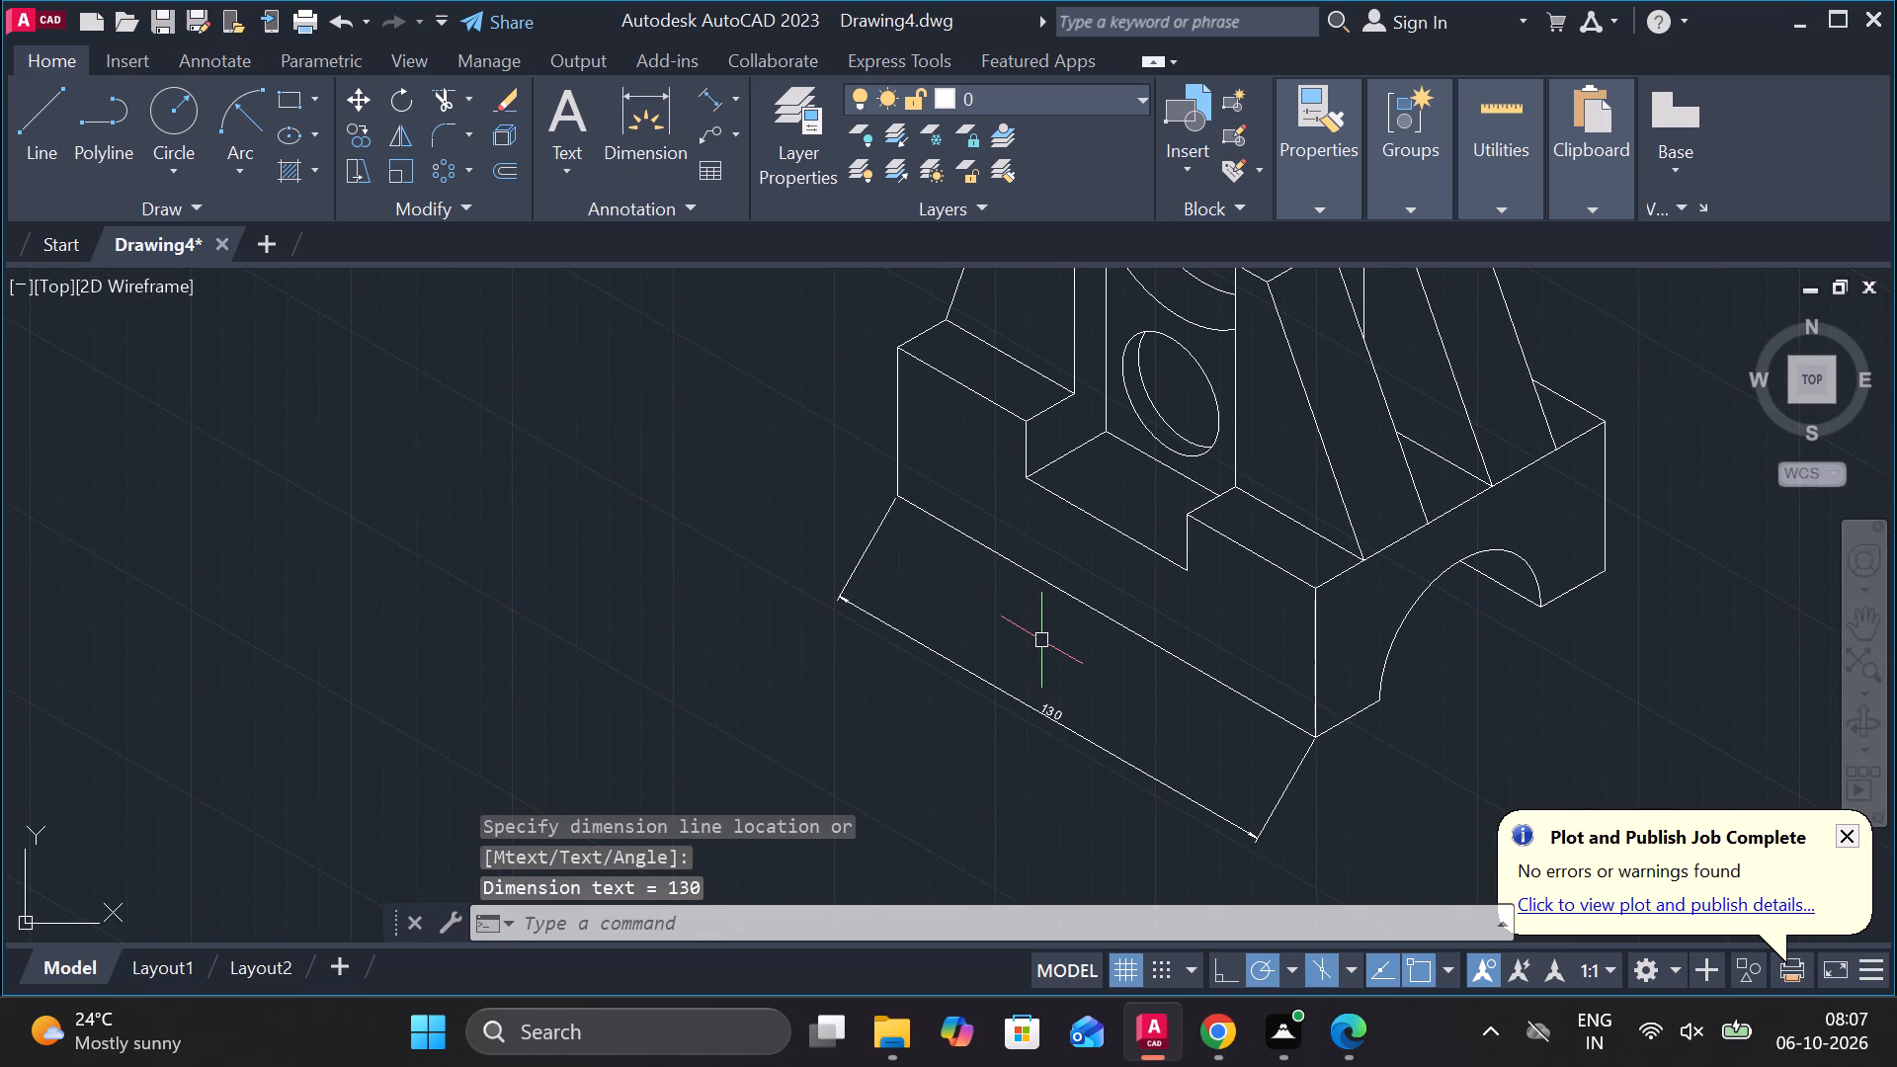
key(space)
middle_drag(1071, 658, 861, 515)
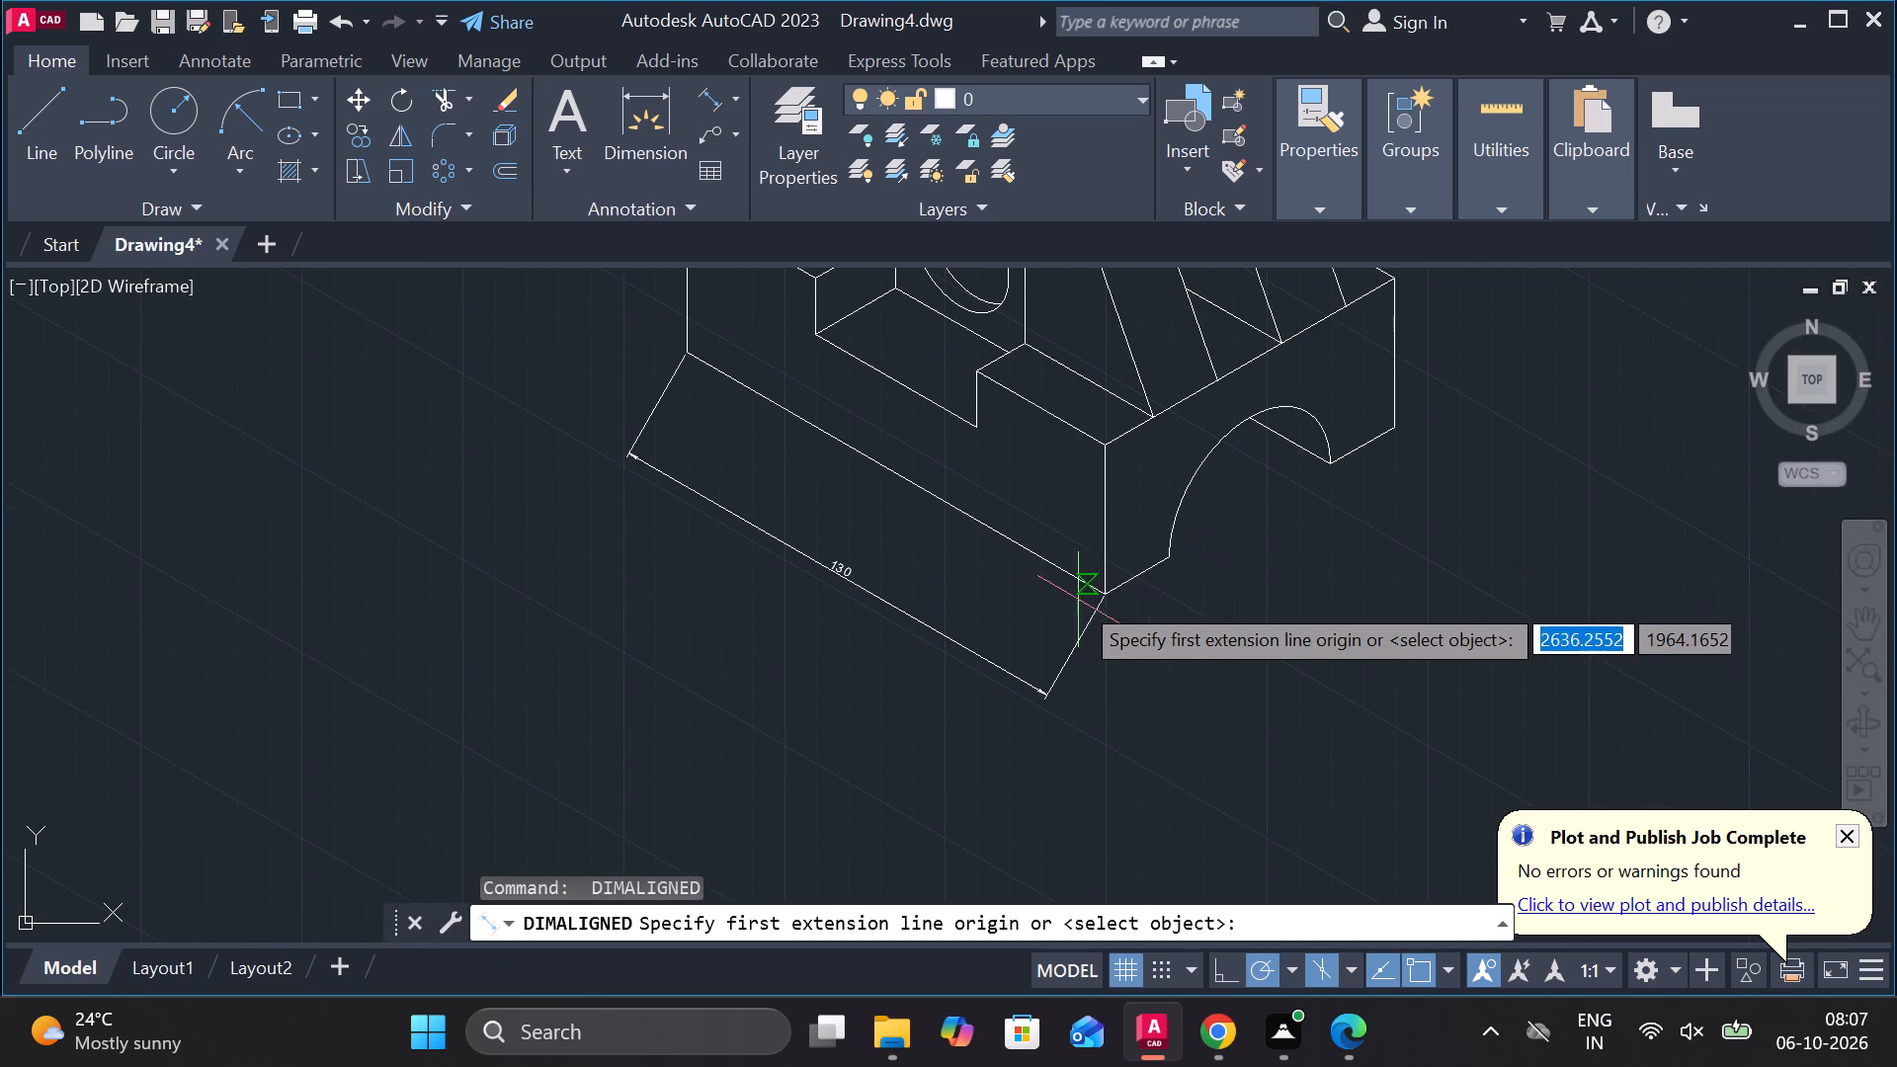
click(1099, 603)
click(1172, 561)
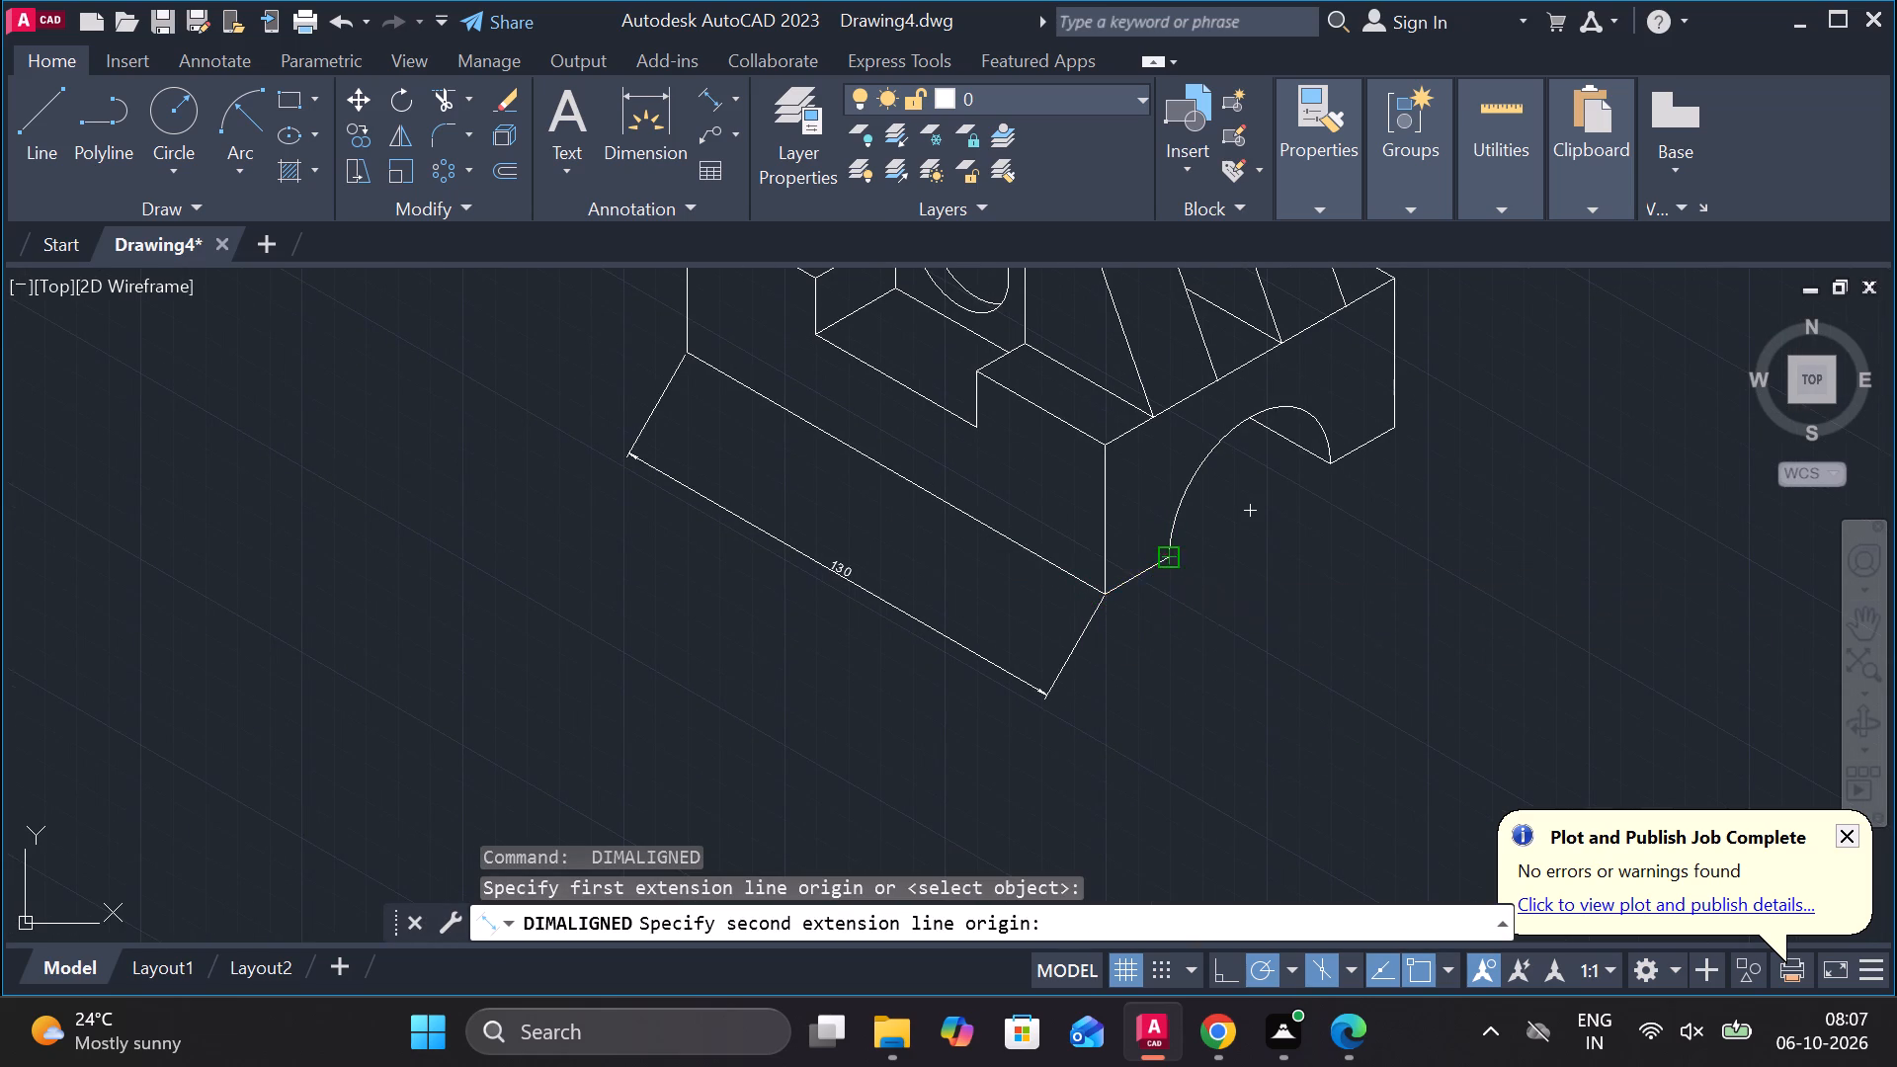
click(1179, 620)
key(space)
click(1332, 463)
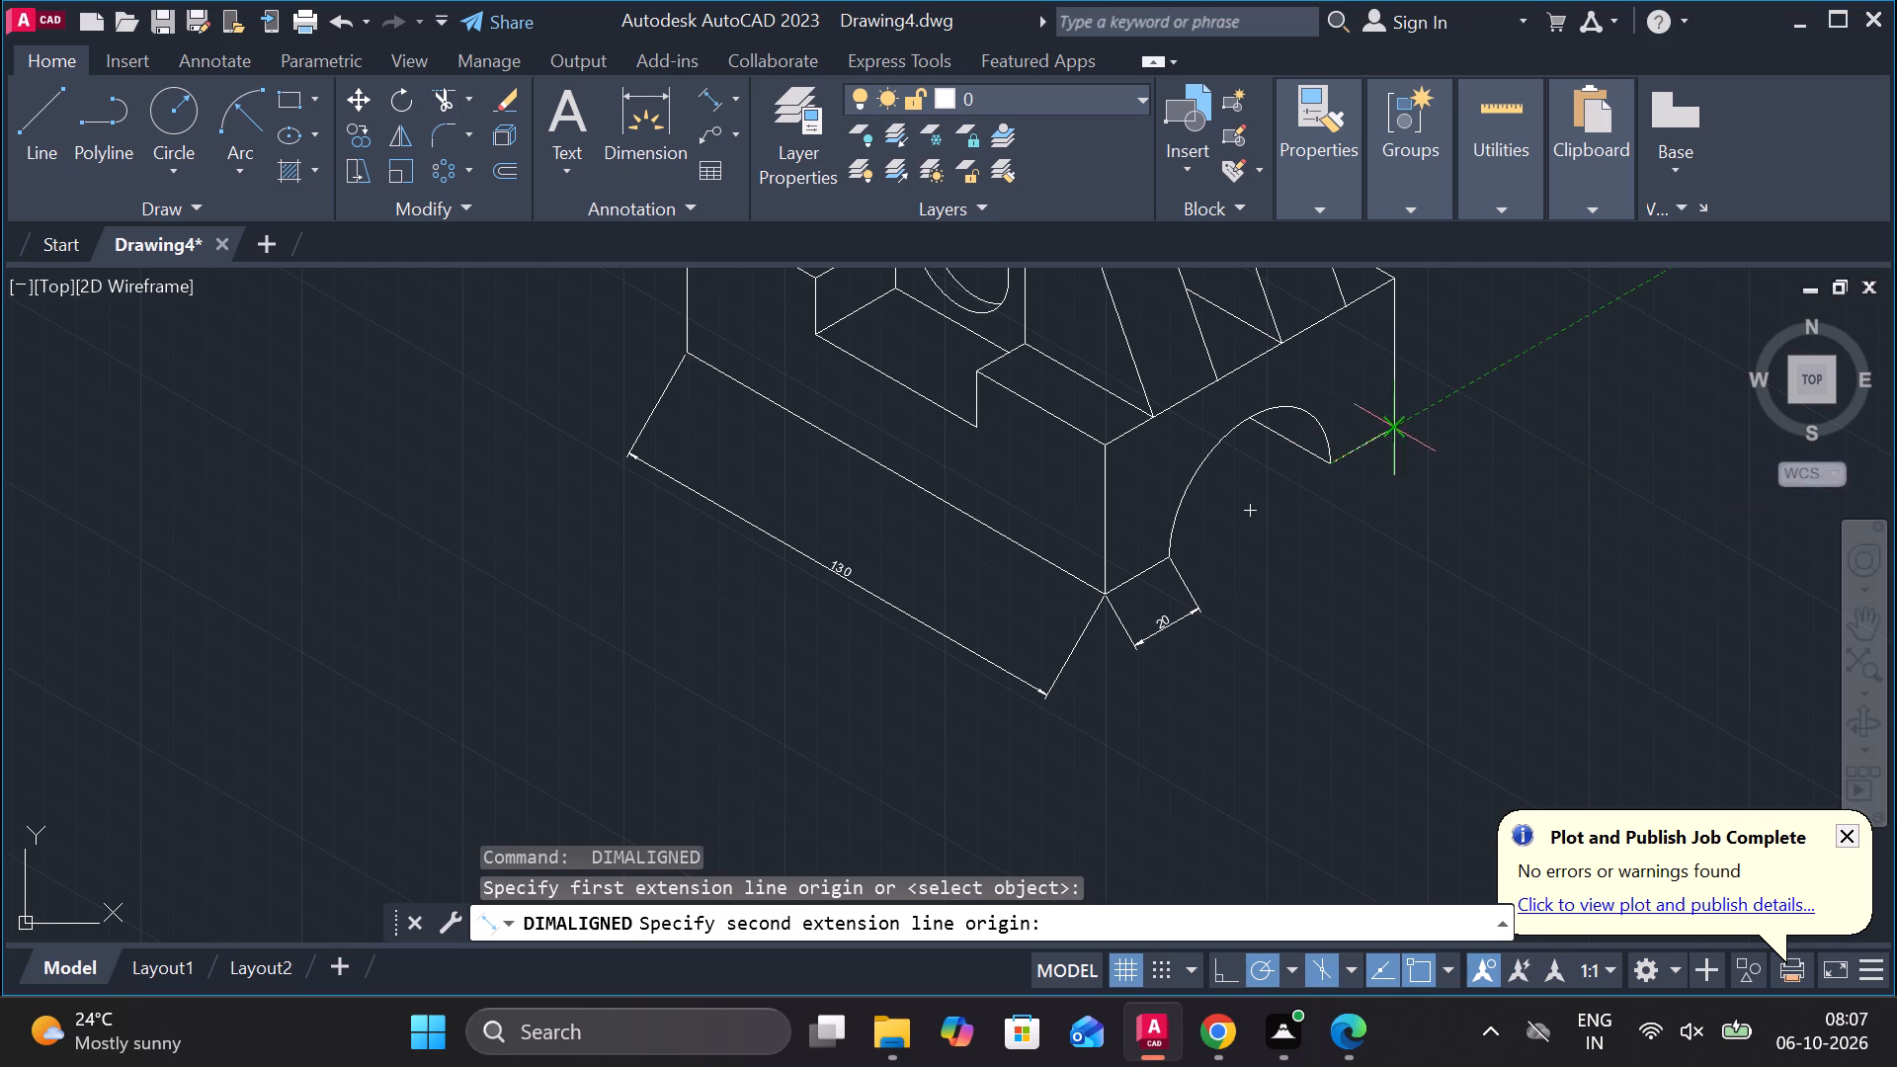
click(1408, 427)
click(1413, 468)
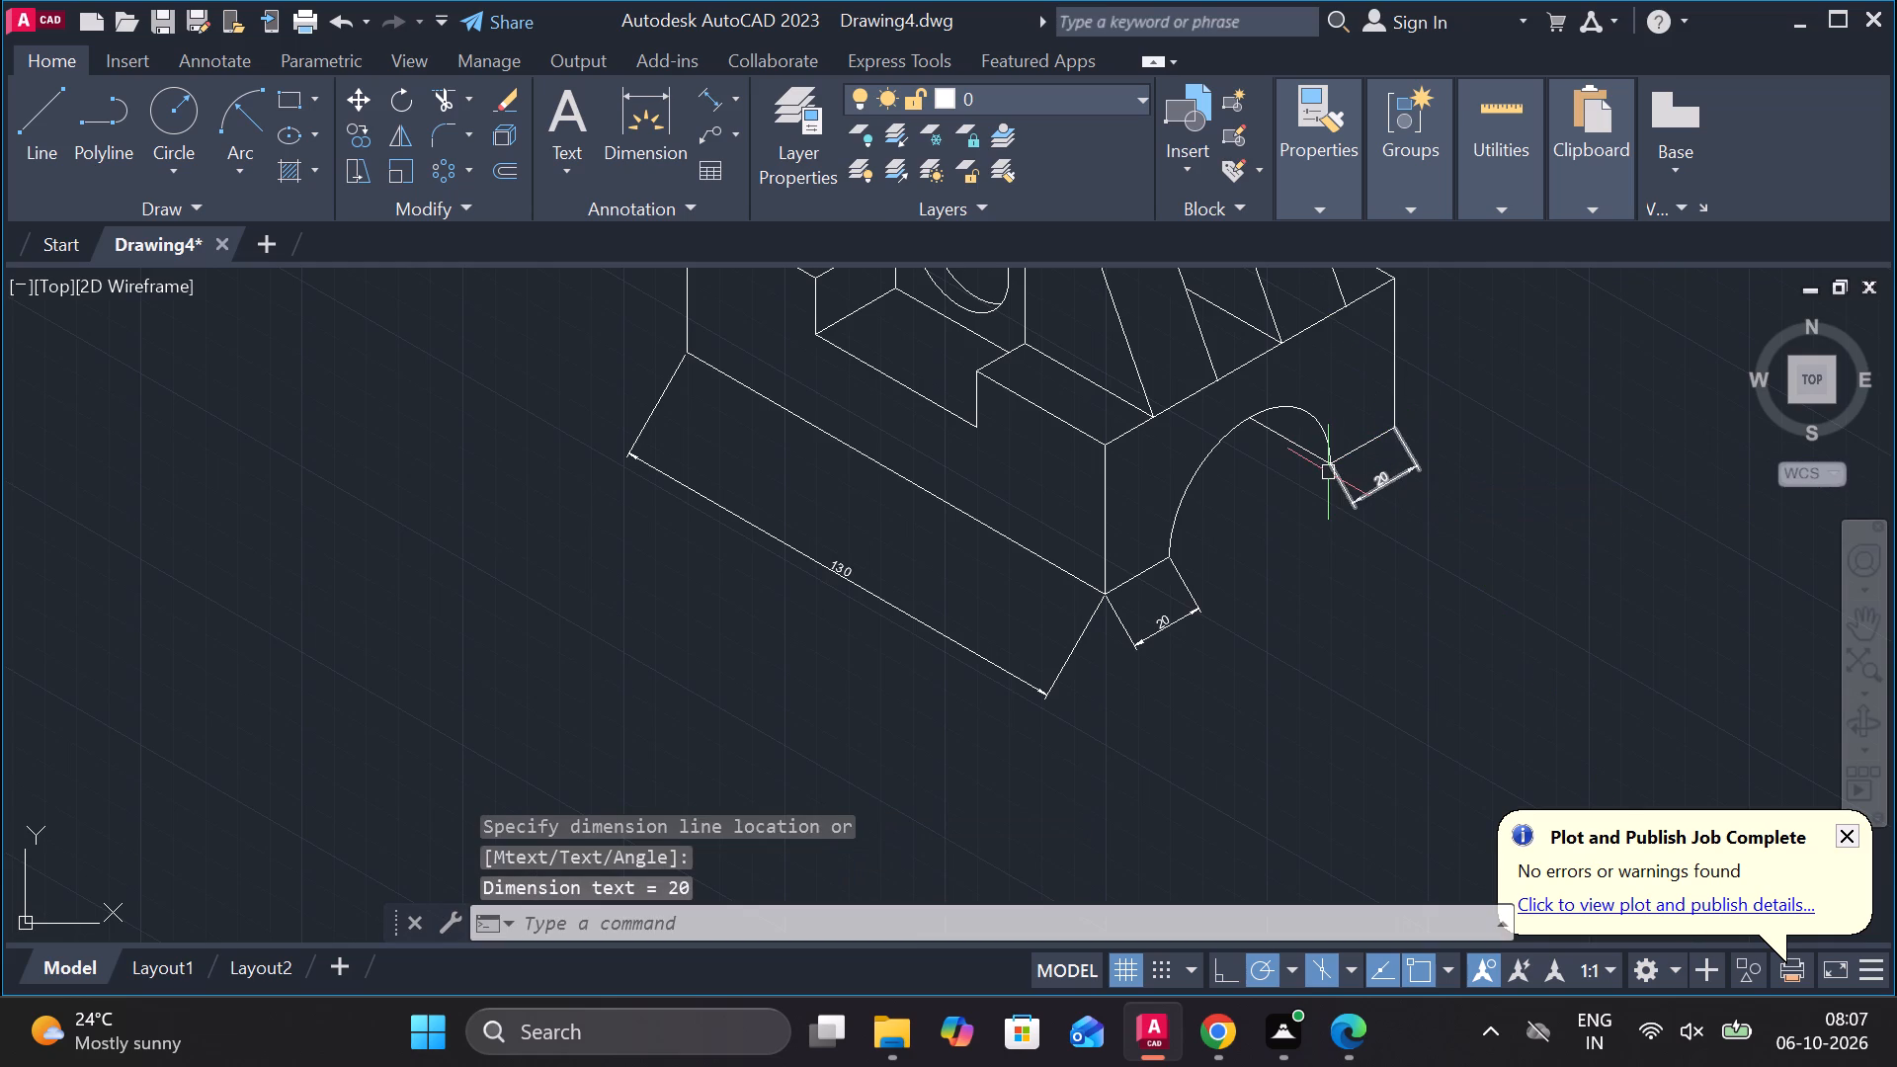
Add aligned thickness dimensions across the sloping faces of the two ribs above the arched end, midpoint to midpoint.
key(space)
middle_drag(1275, 469, 1263, 746)
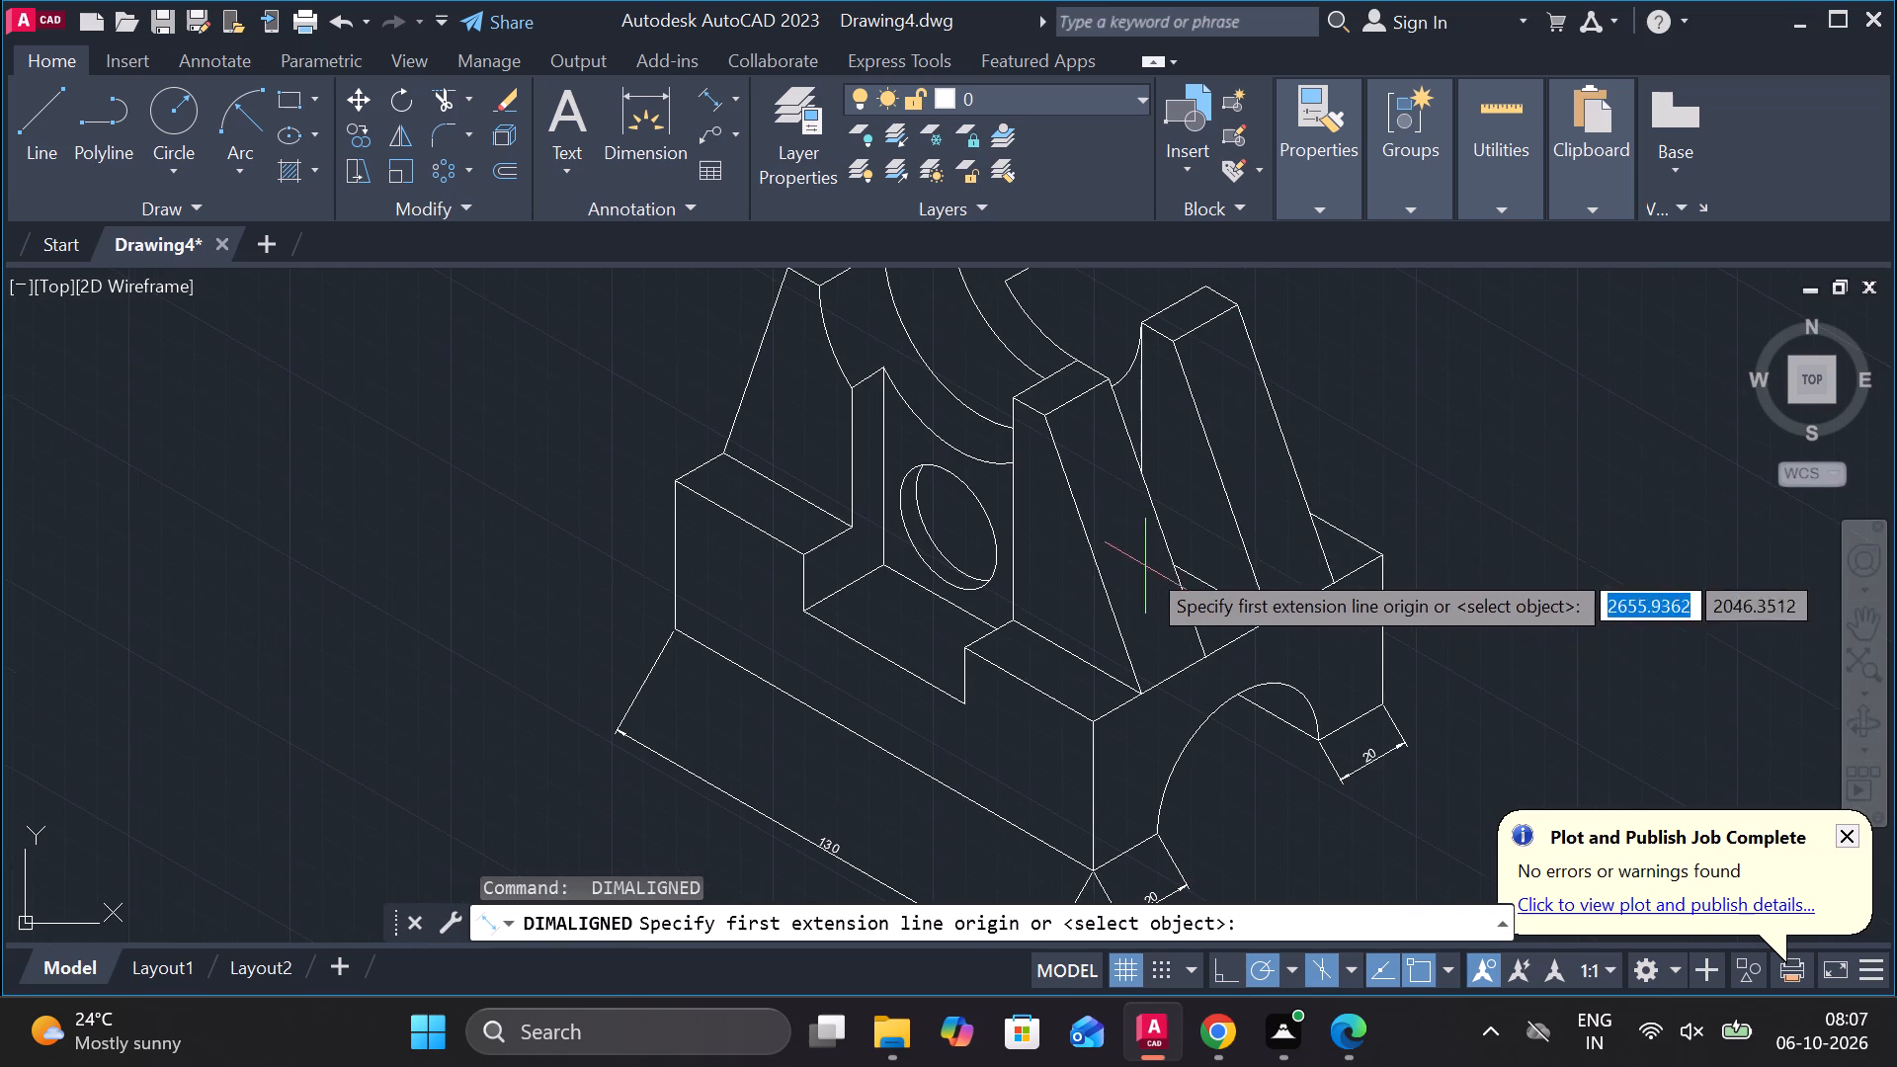
click(1100, 570)
click(1151, 519)
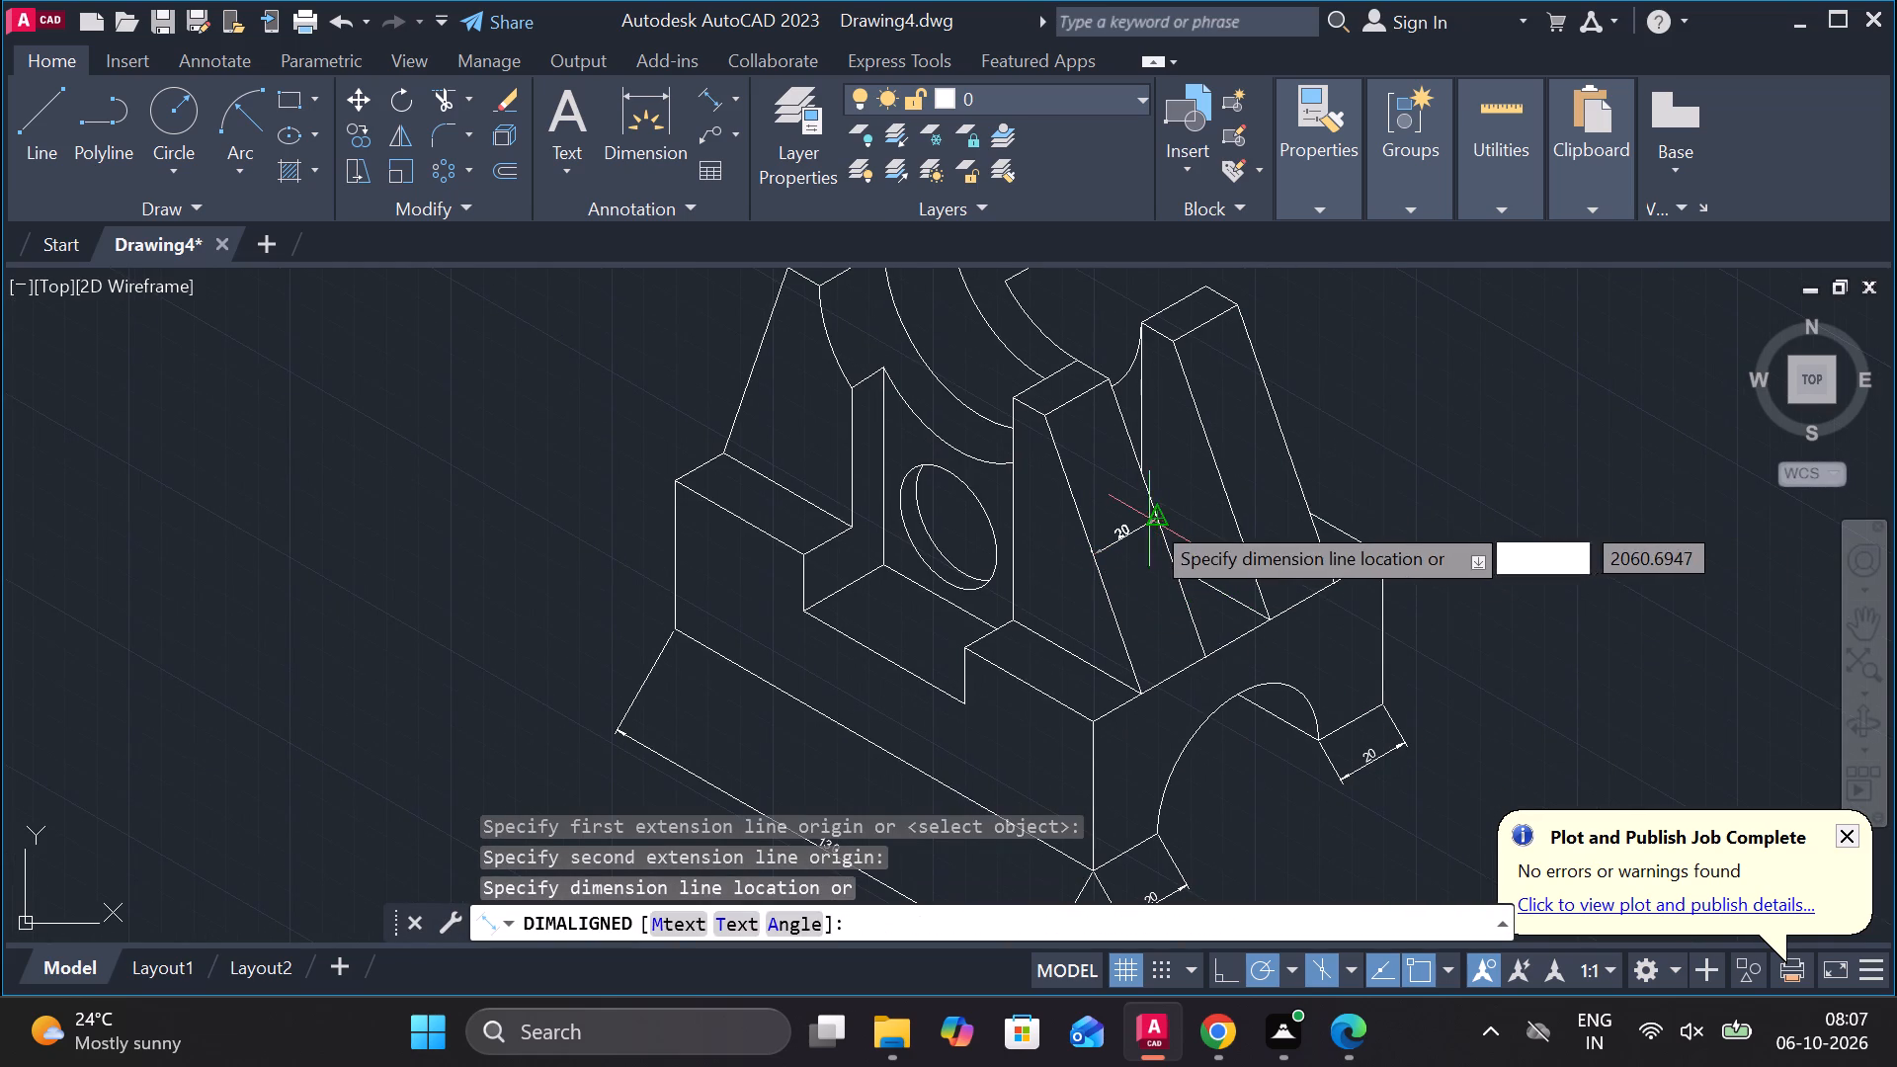
click(1149, 519)
key(space)
click(1212, 477)
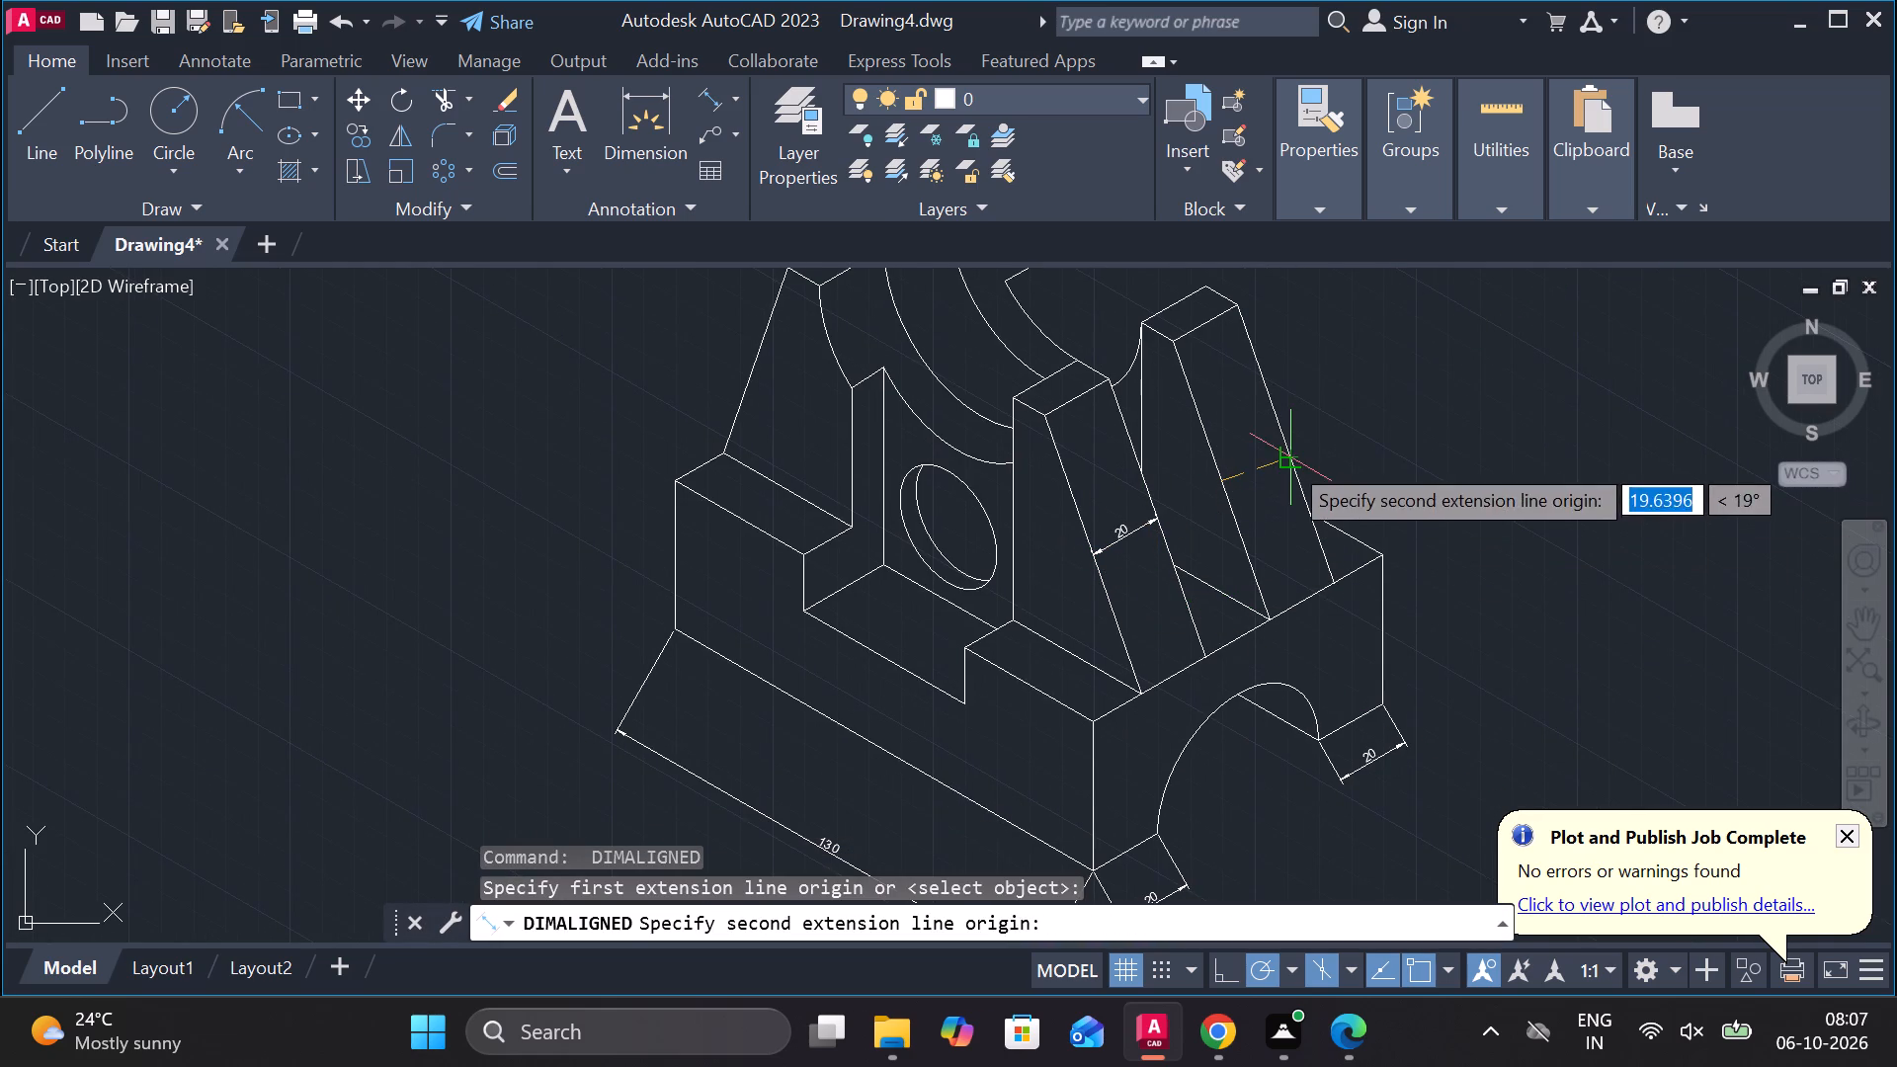
click(1287, 460)
key(Escape)
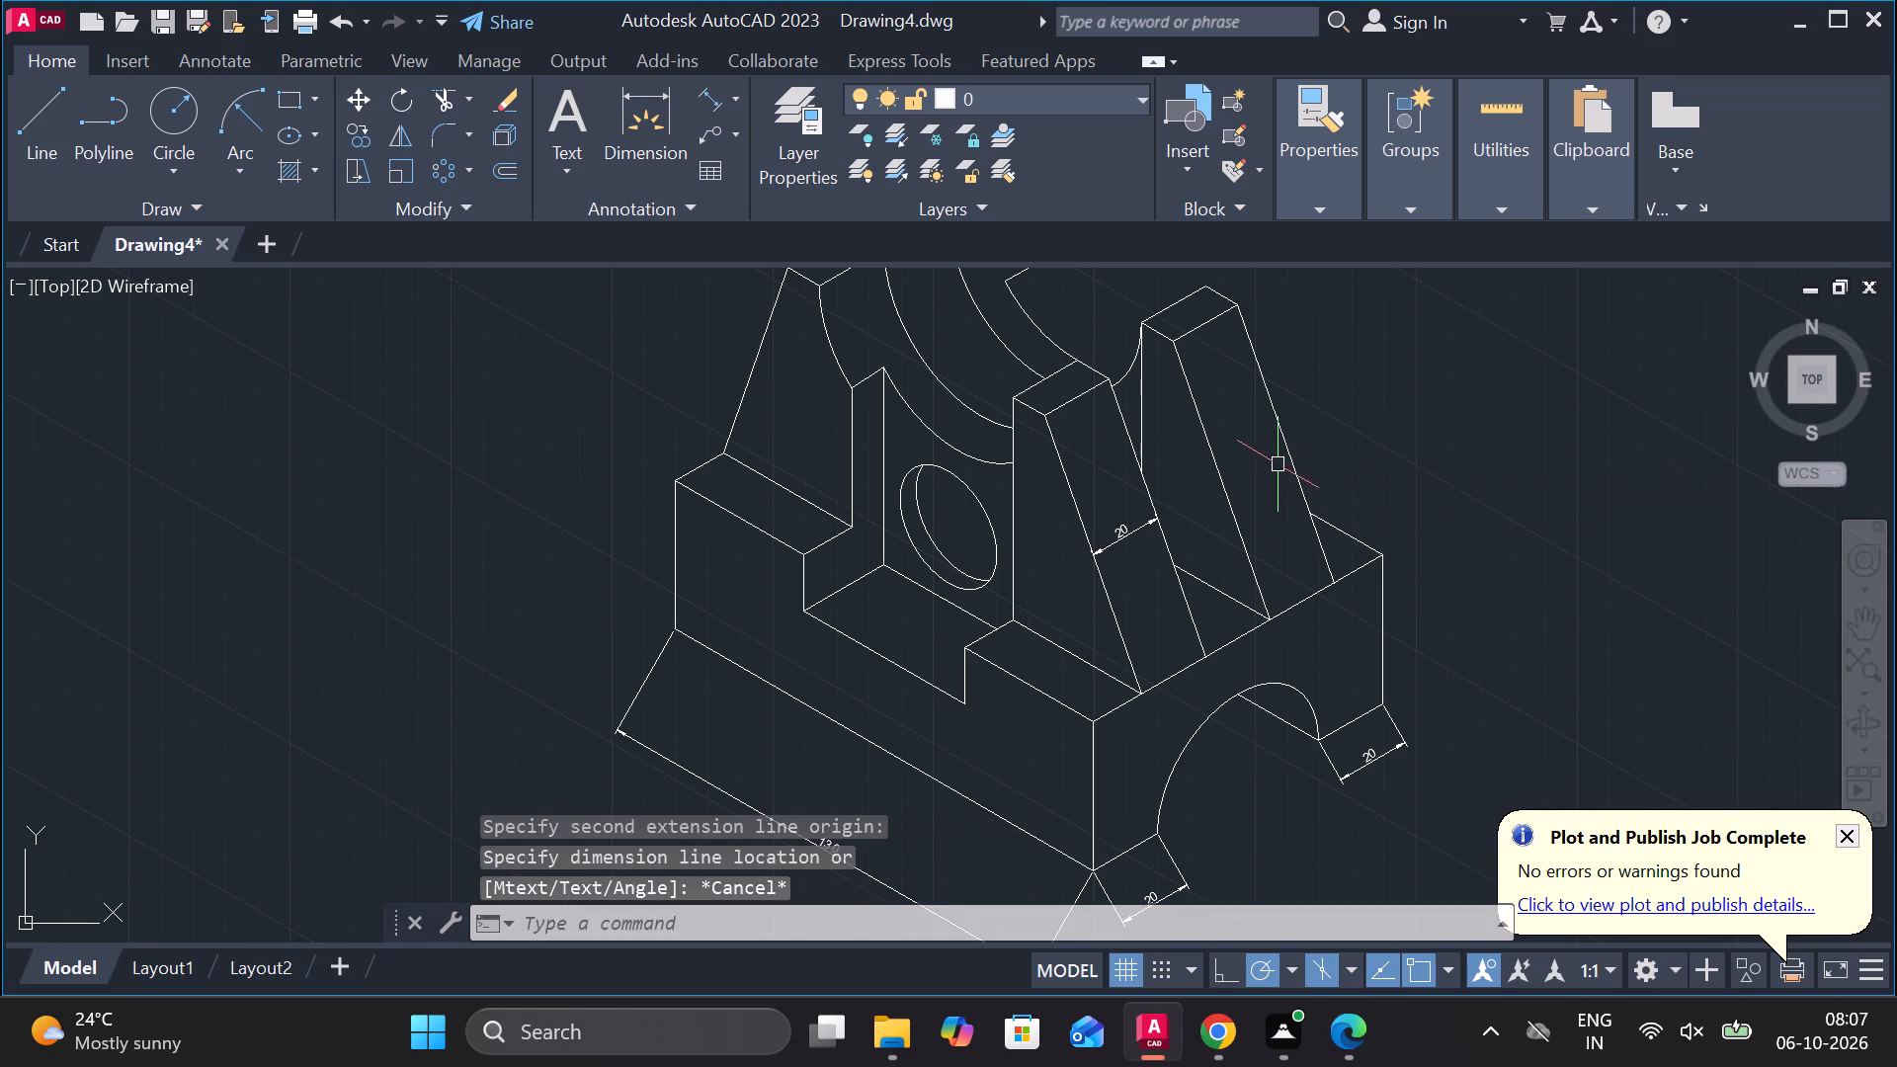
key(space)
click(1221, 483)
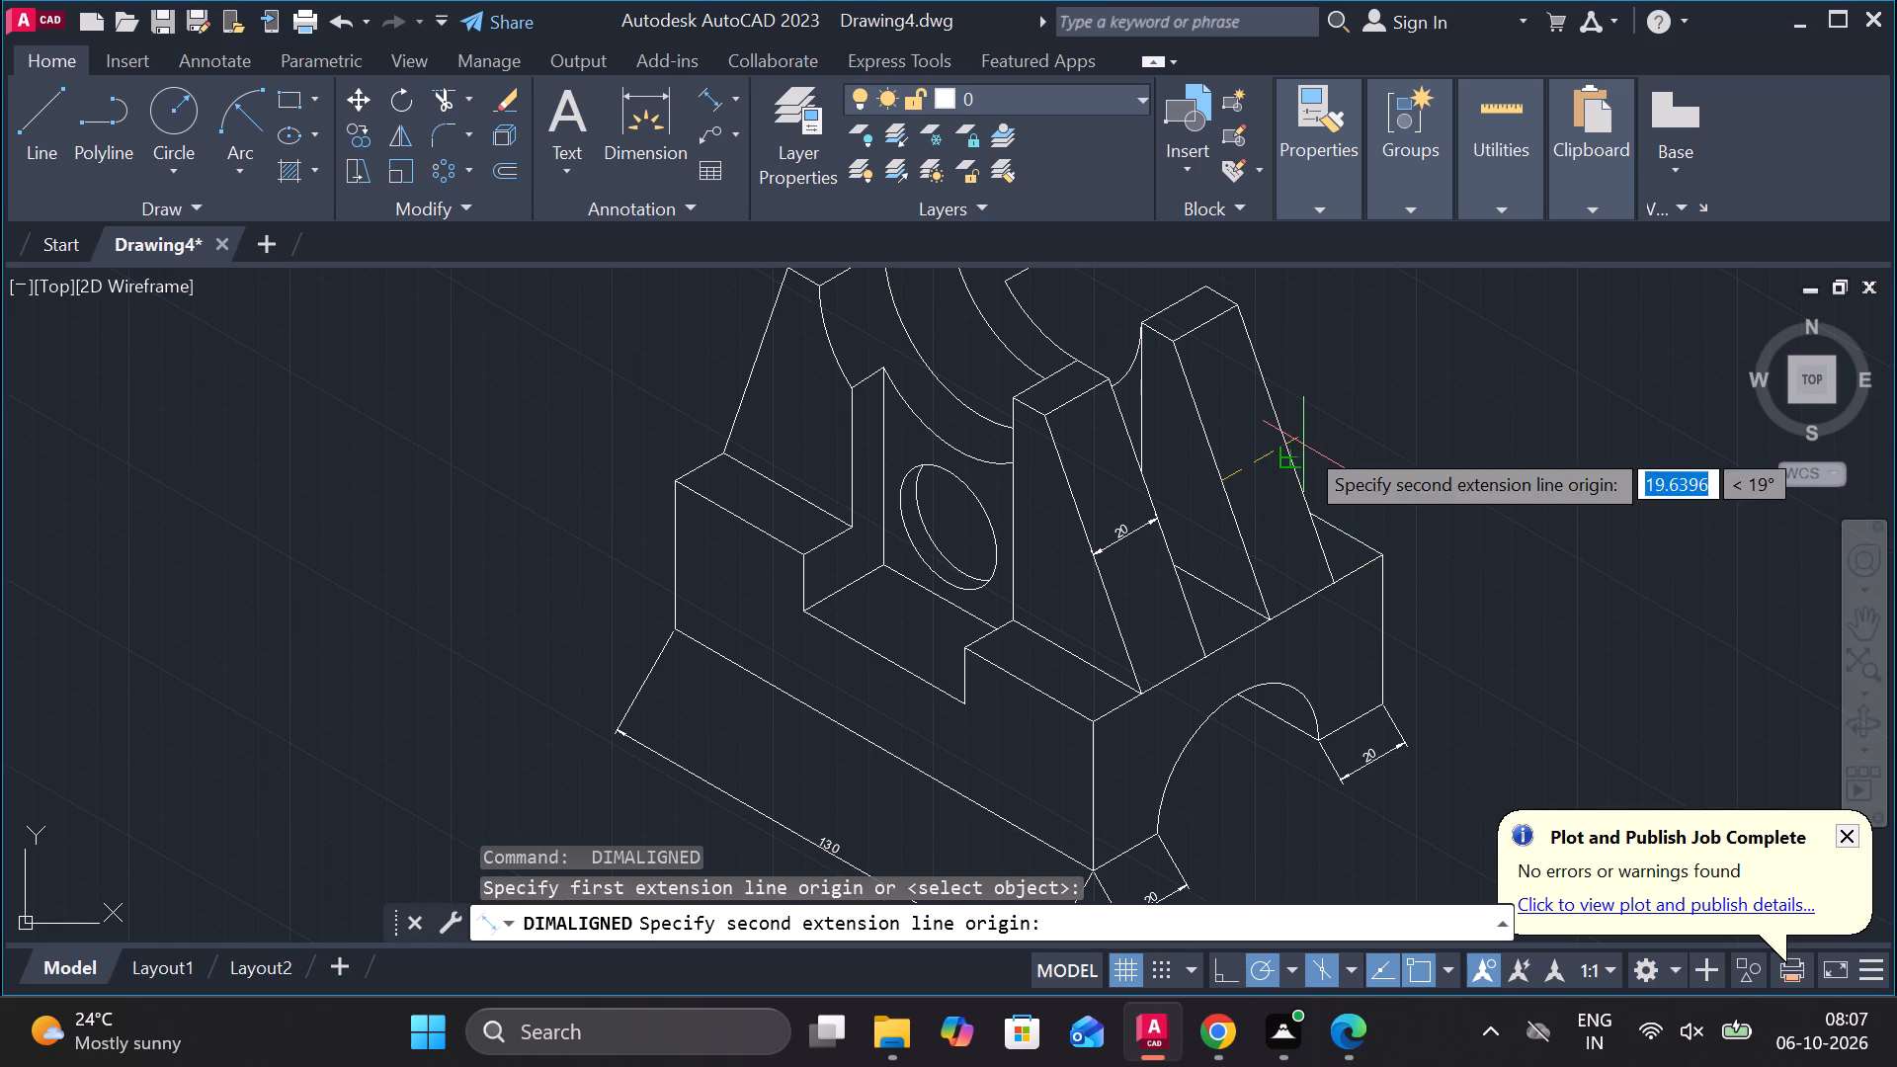
click(1294, 442)
click(1283, 438)
Add an aligned dimension above the block spanning the outer top corners of the two rear ribs.
middle_drag(1345, 390, 1395, 496)
middle_drag(1372, 429, 1298, 627)
key(space)
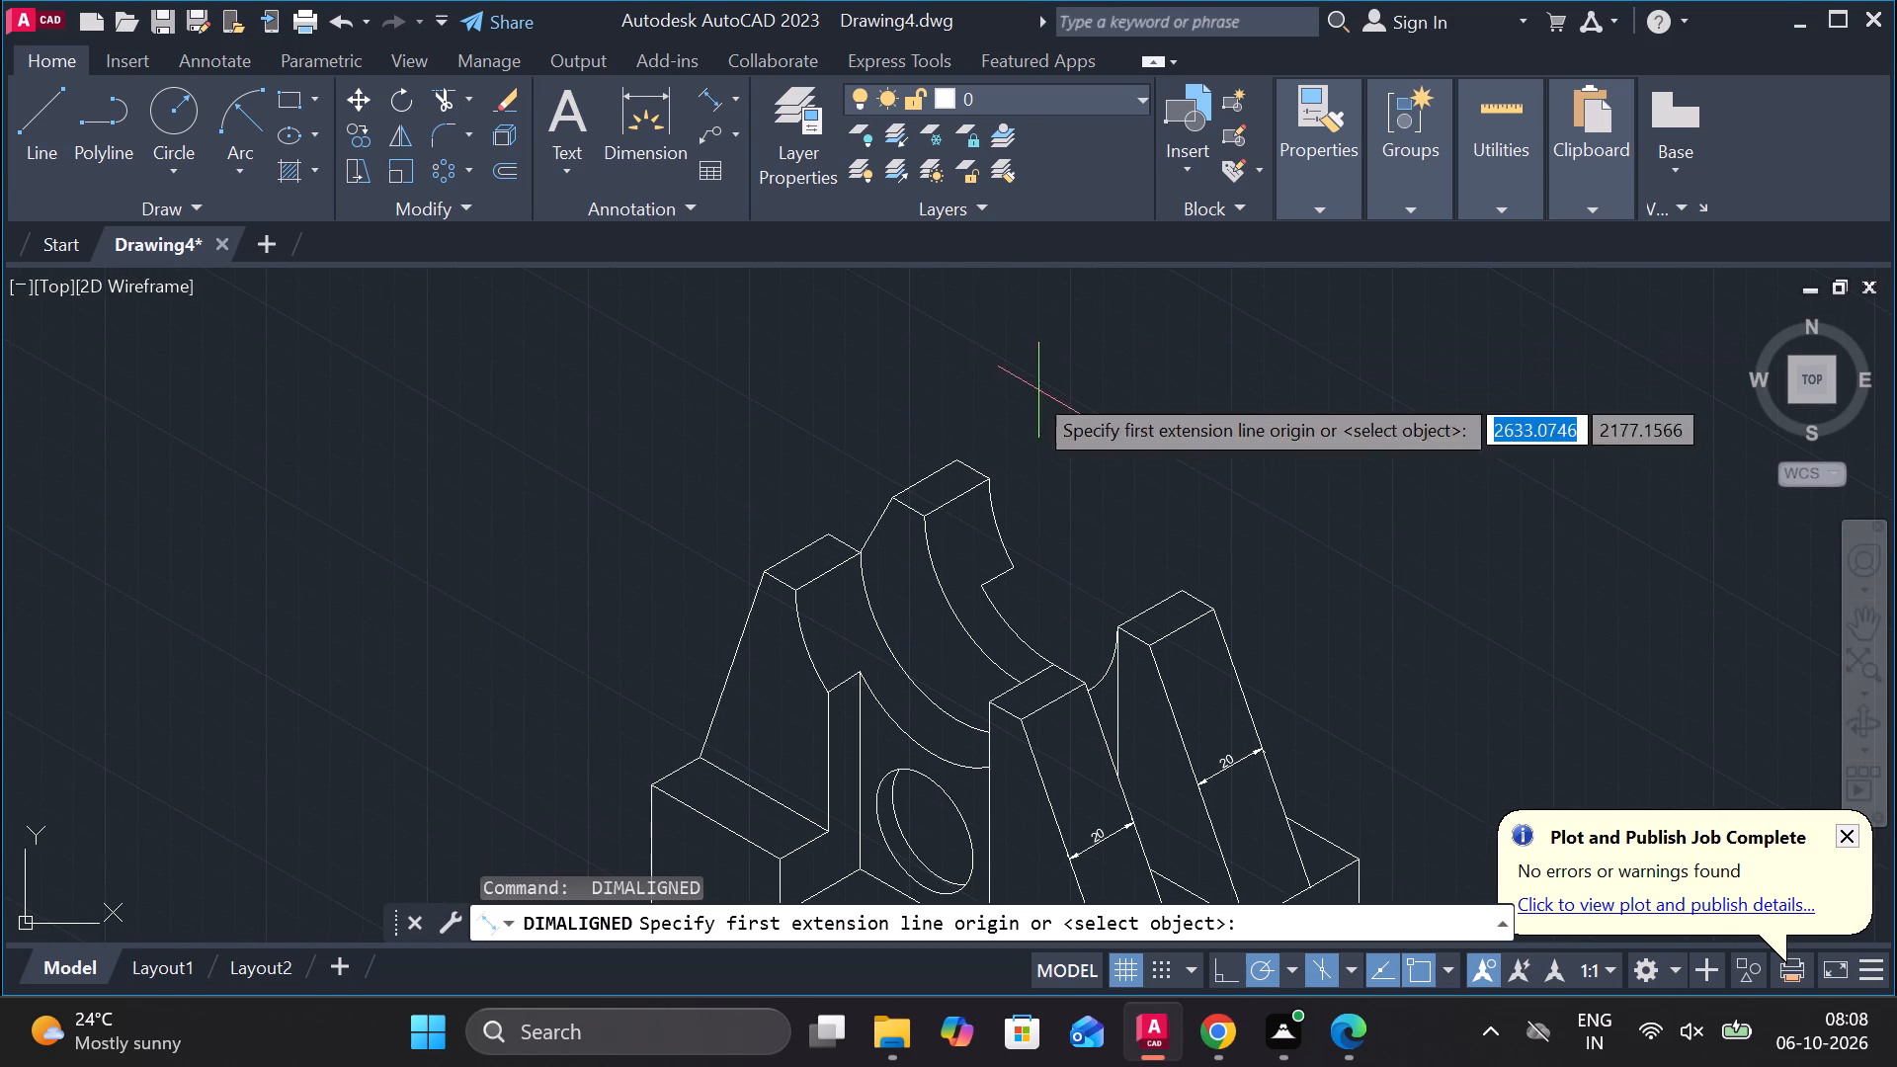
click(959, 456)
click(1203, 611)
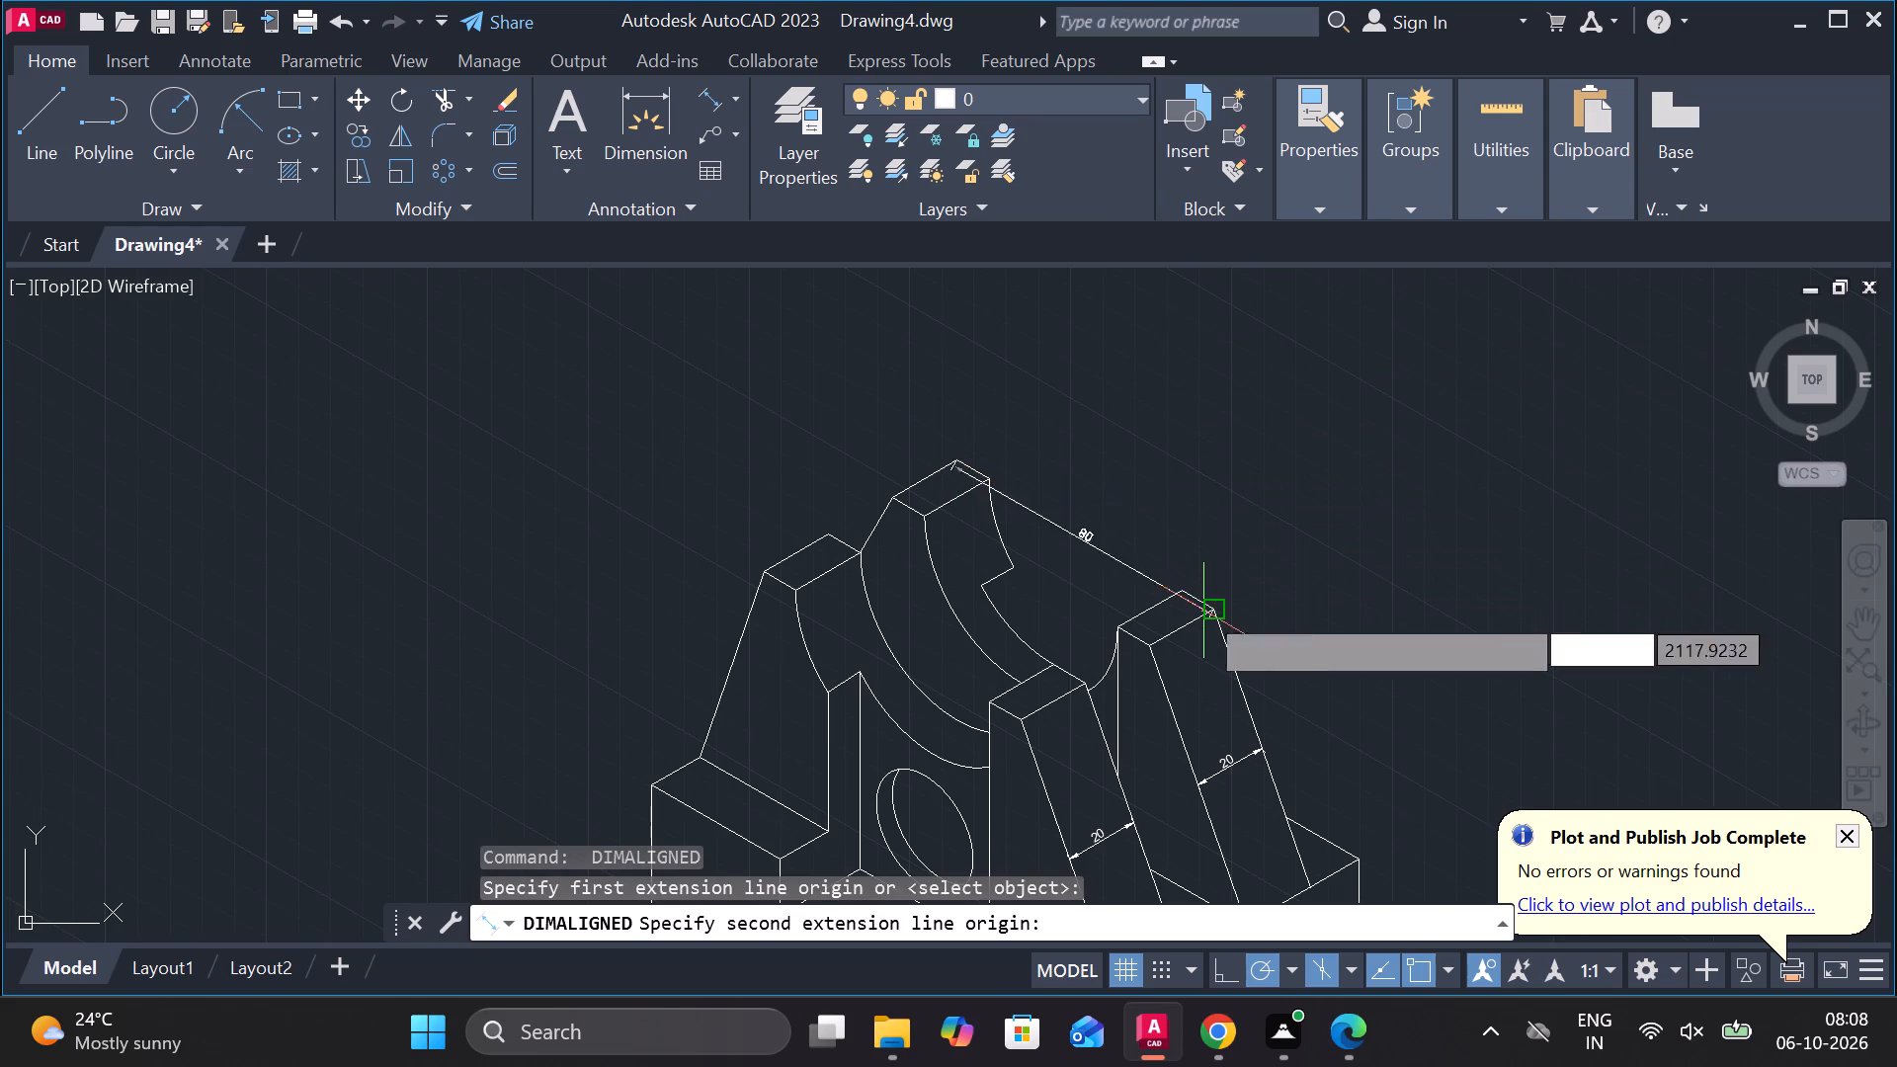
click(1321, 503)
Dimension the top-face width of the rear rib above the arched end, between the midpoints of its long edges.
key(space)
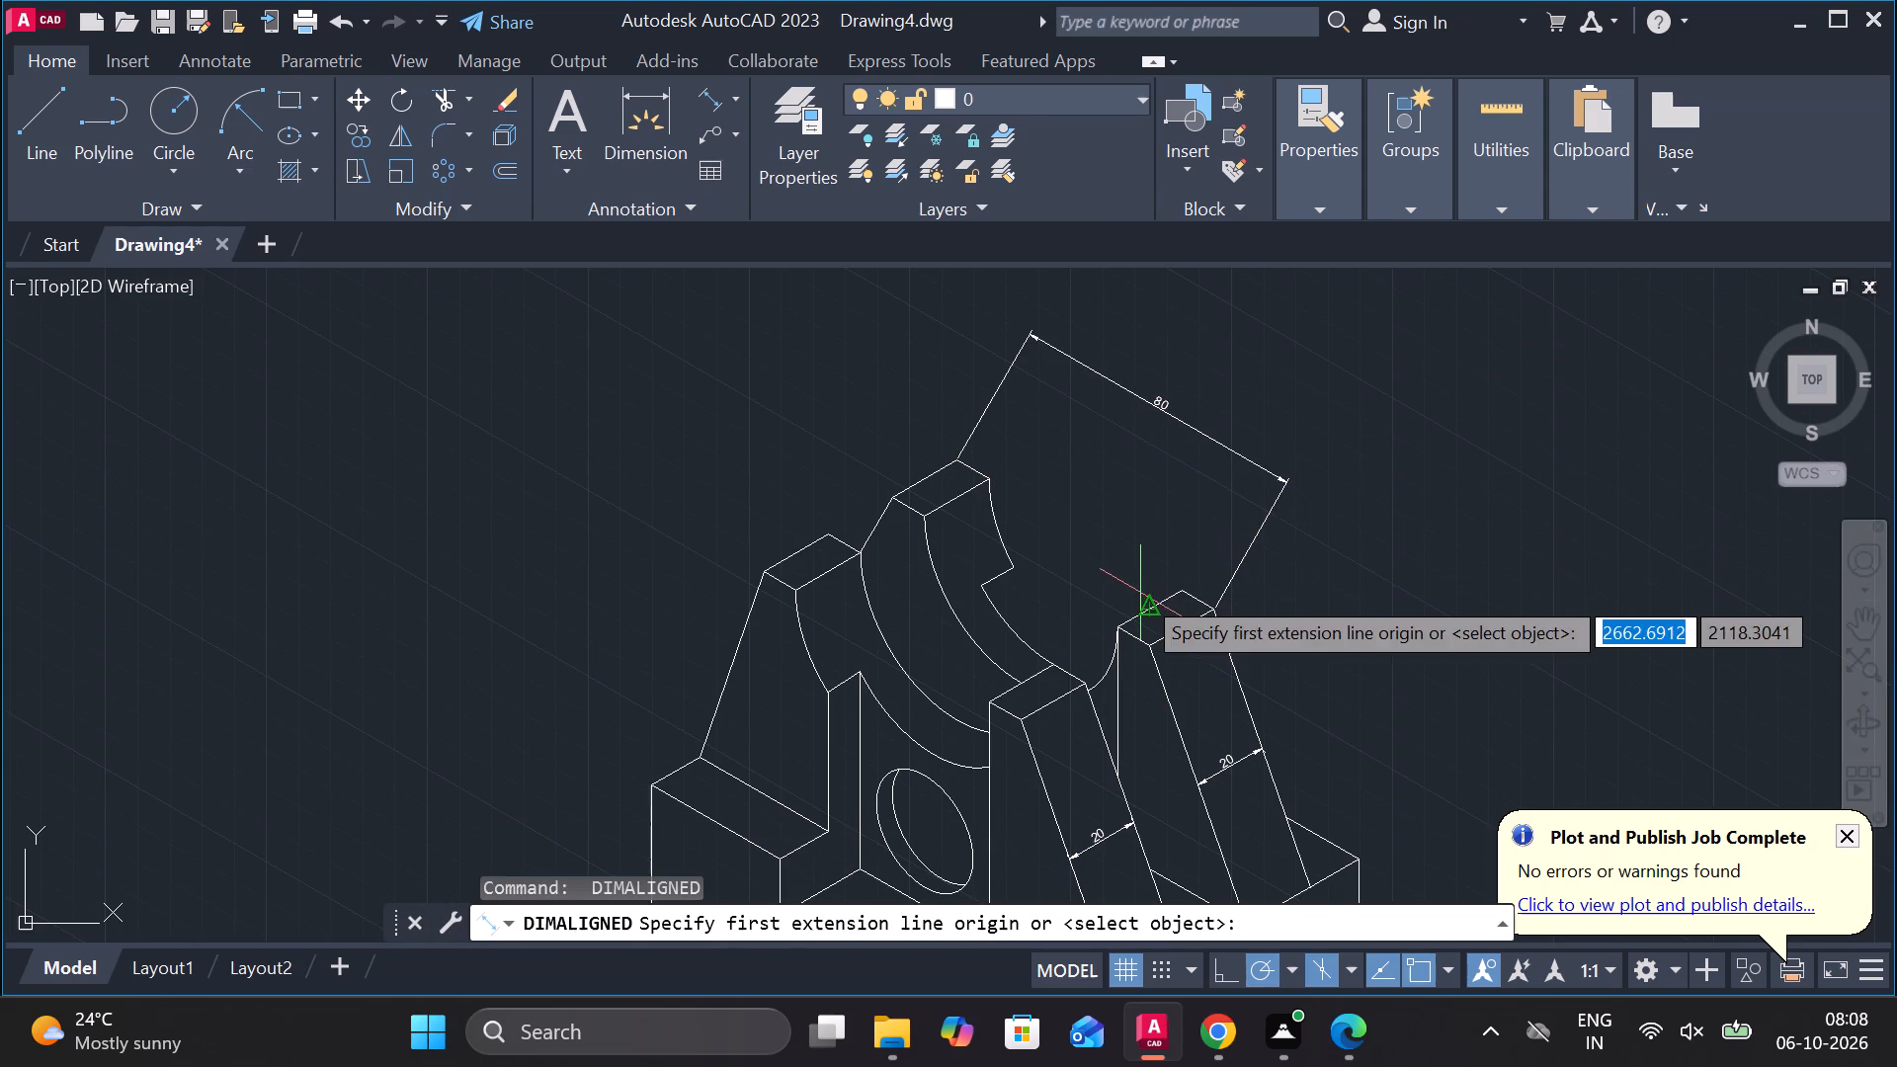
click(1143, 600)
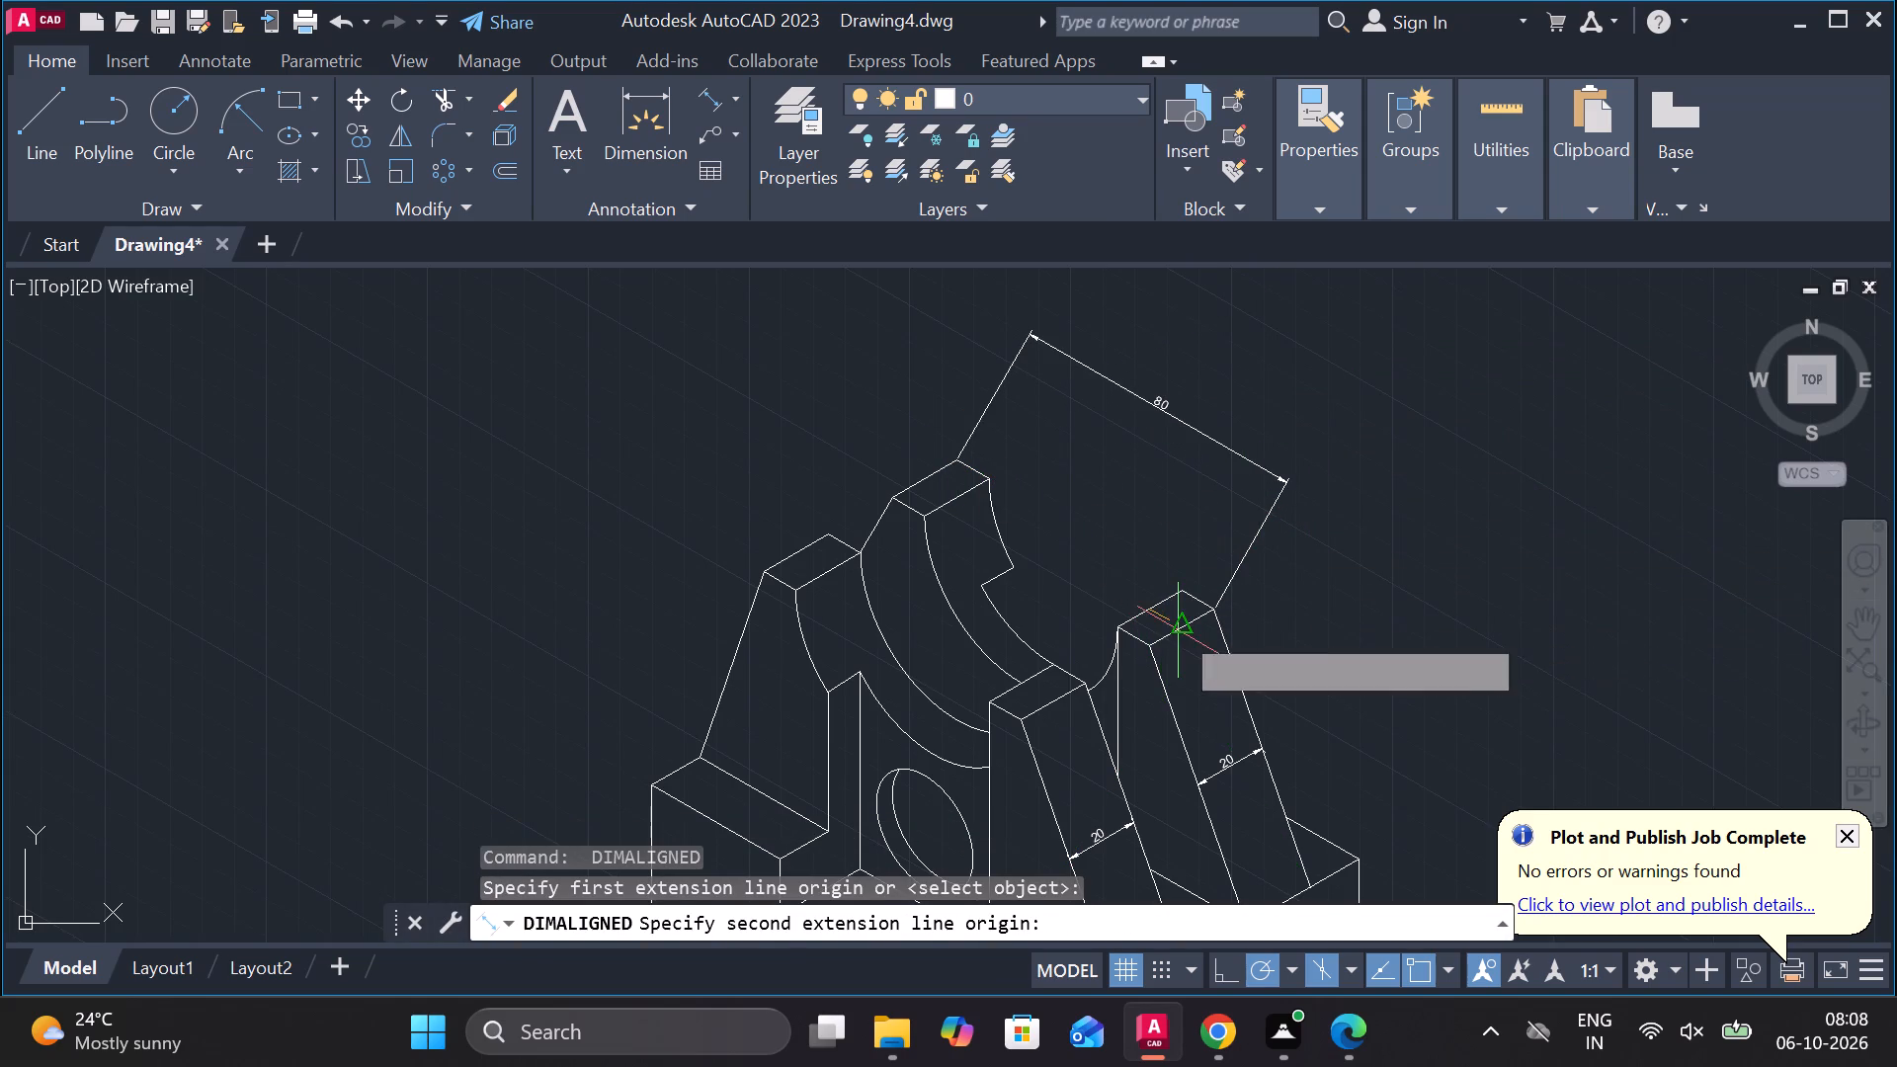
scroll(1188, 630, up, 3)
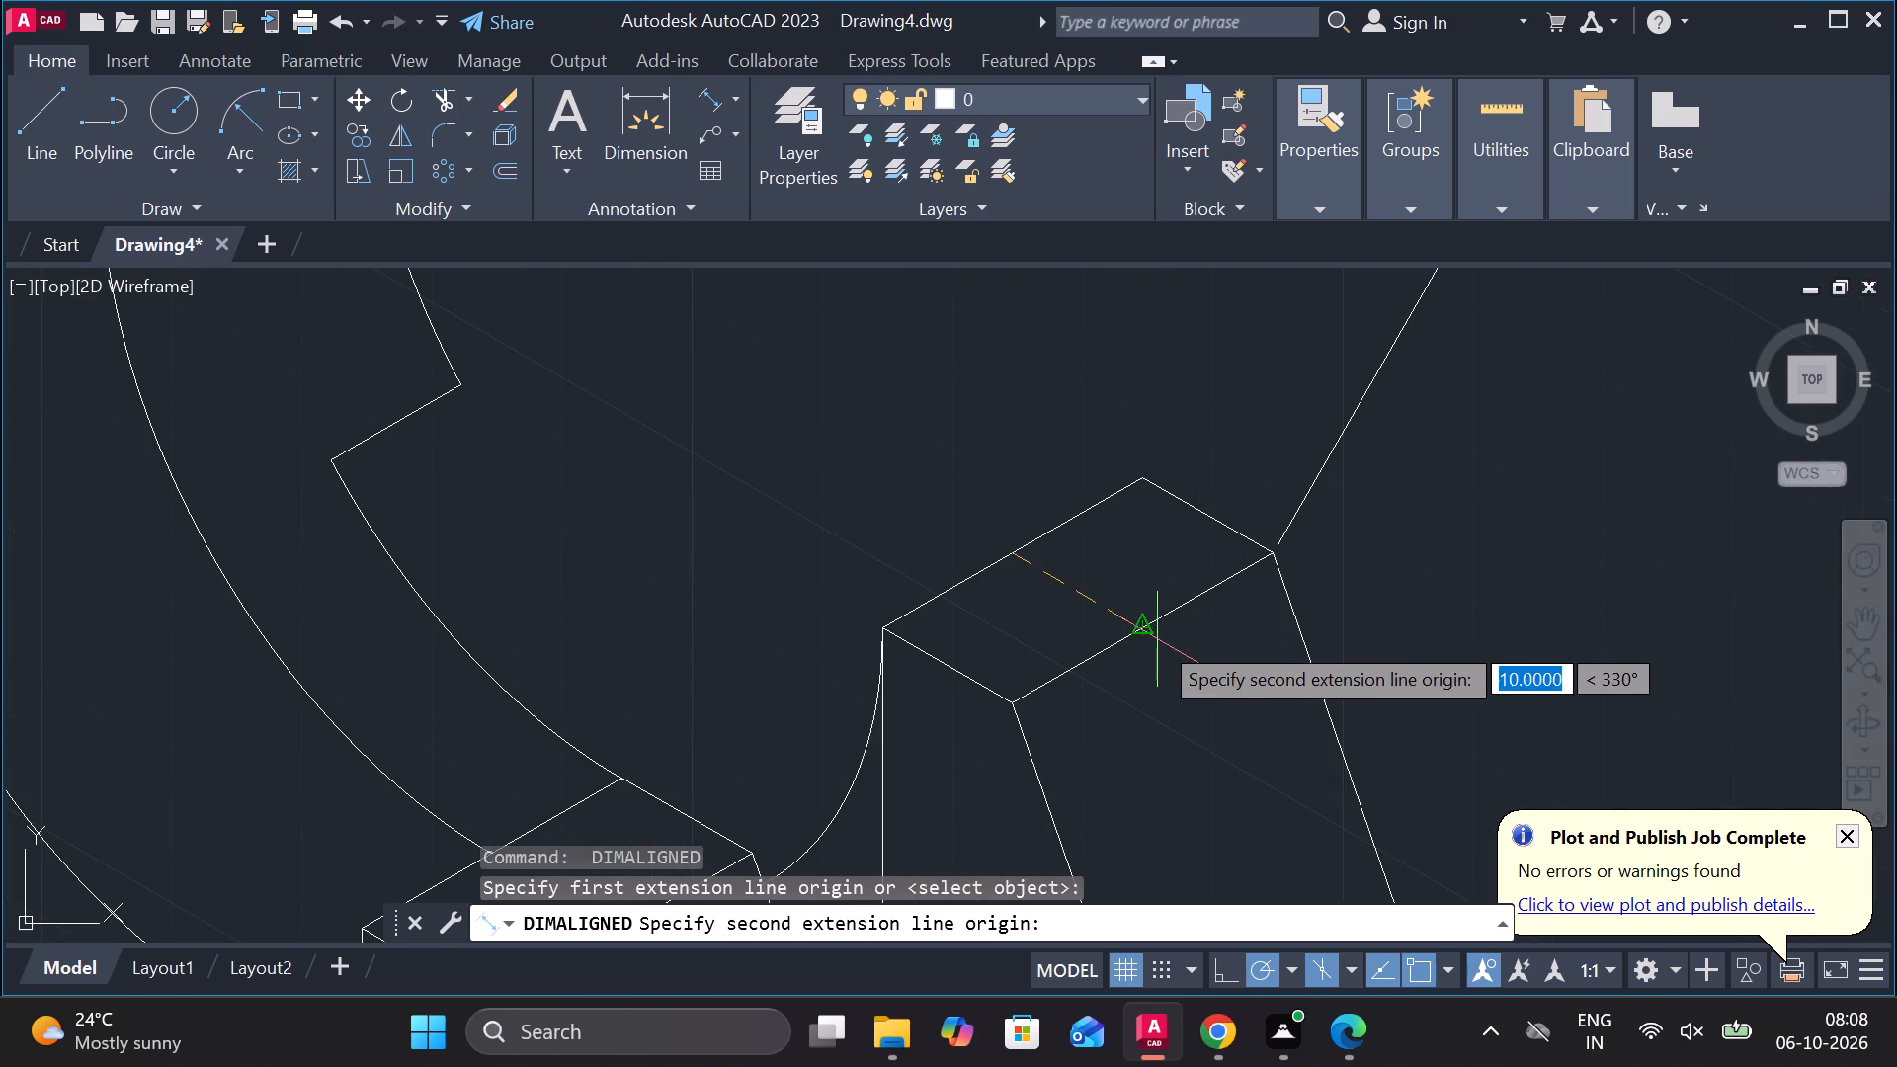
click(1157, 639)
click(1158, 616)
scroll(1176, 548, down, 3)
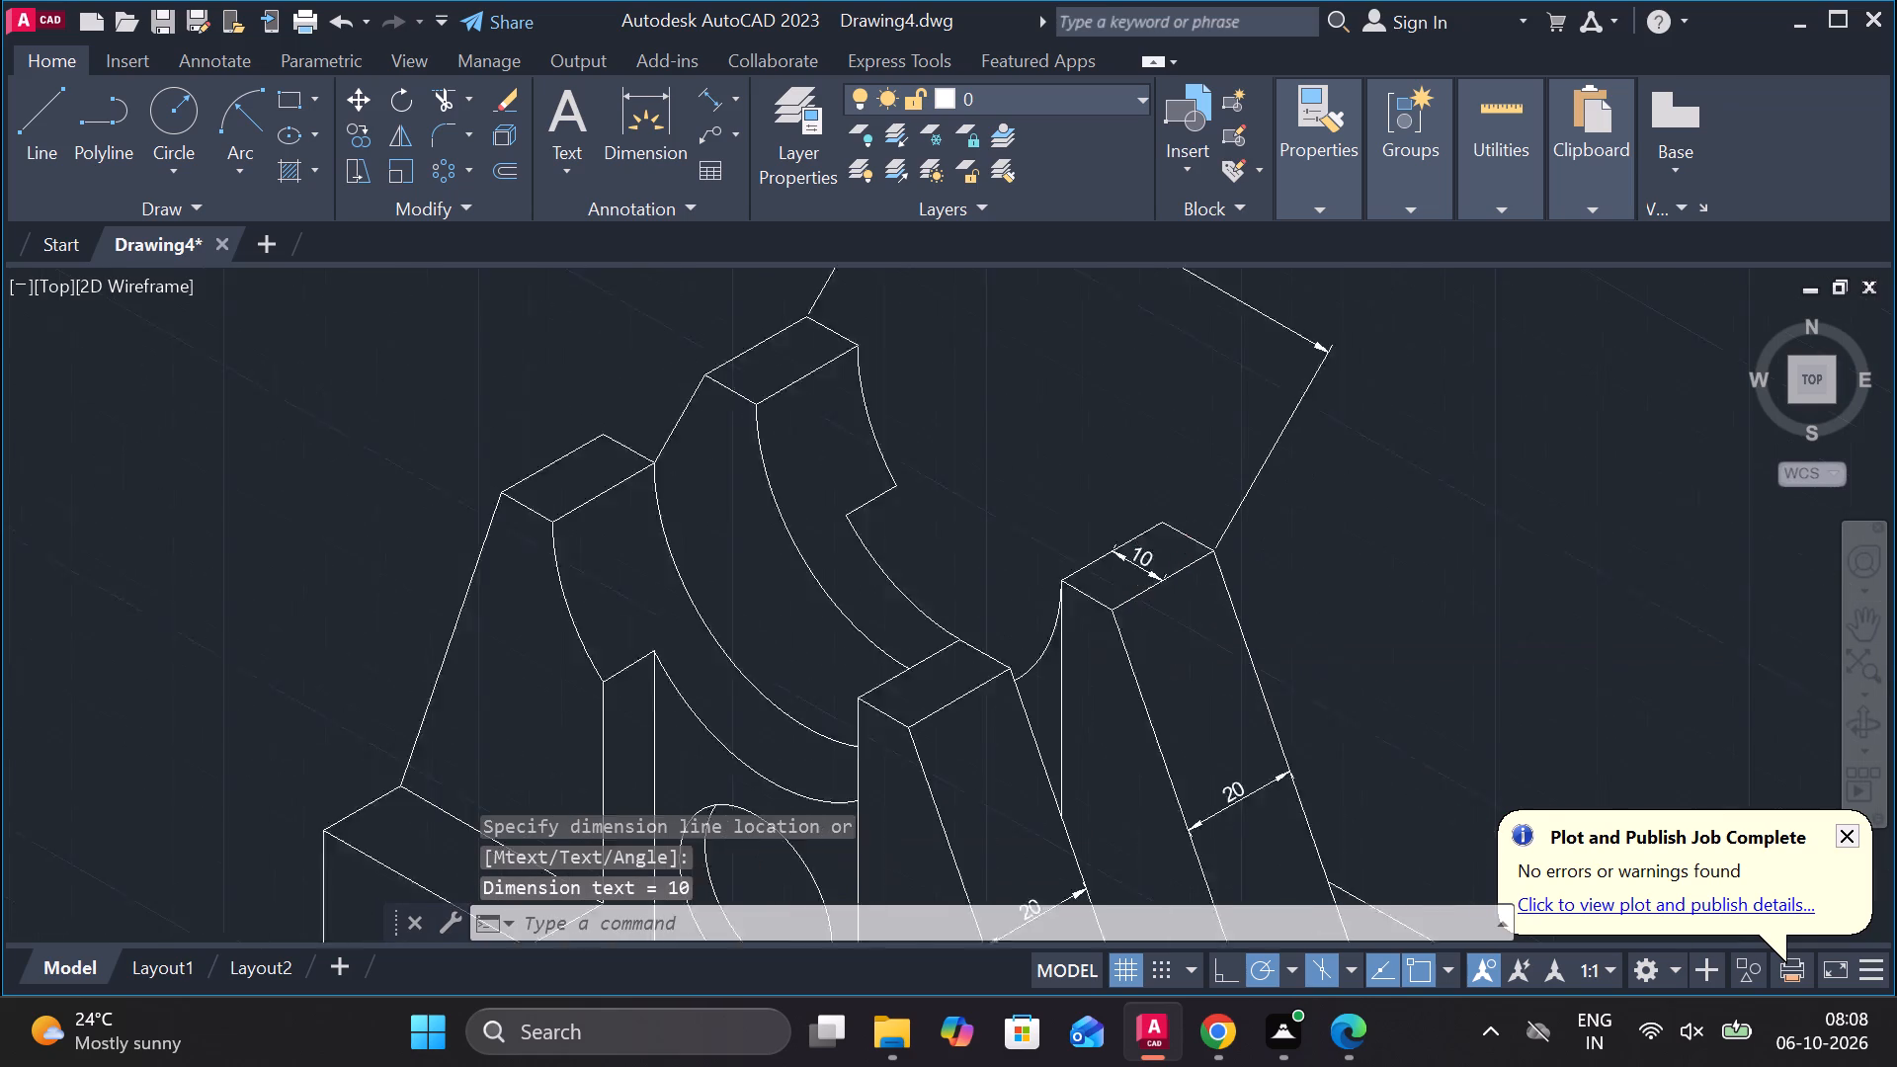
Add an aligned dimension across the tops of the front and rear ribs at the end opposite the arch, between their short outer edges.
key(space)
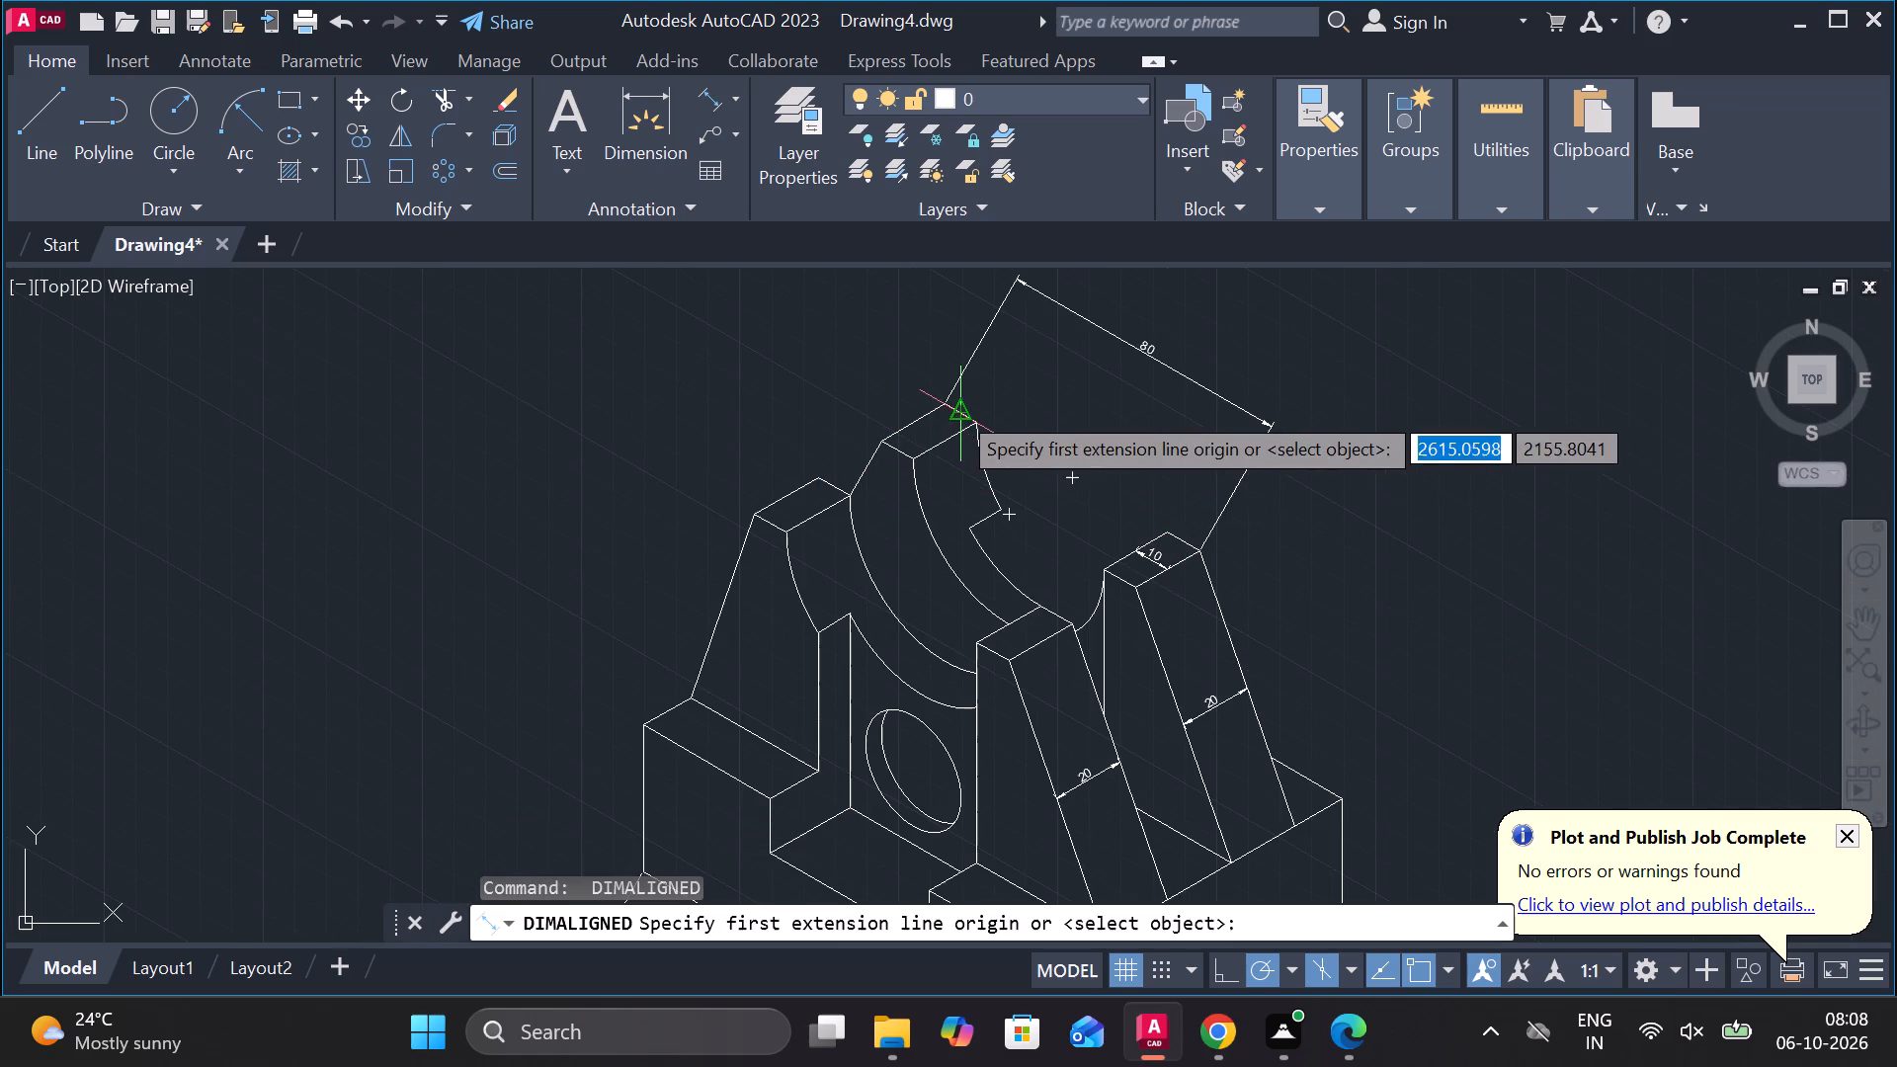
click(955, 409)
click(769, 540)
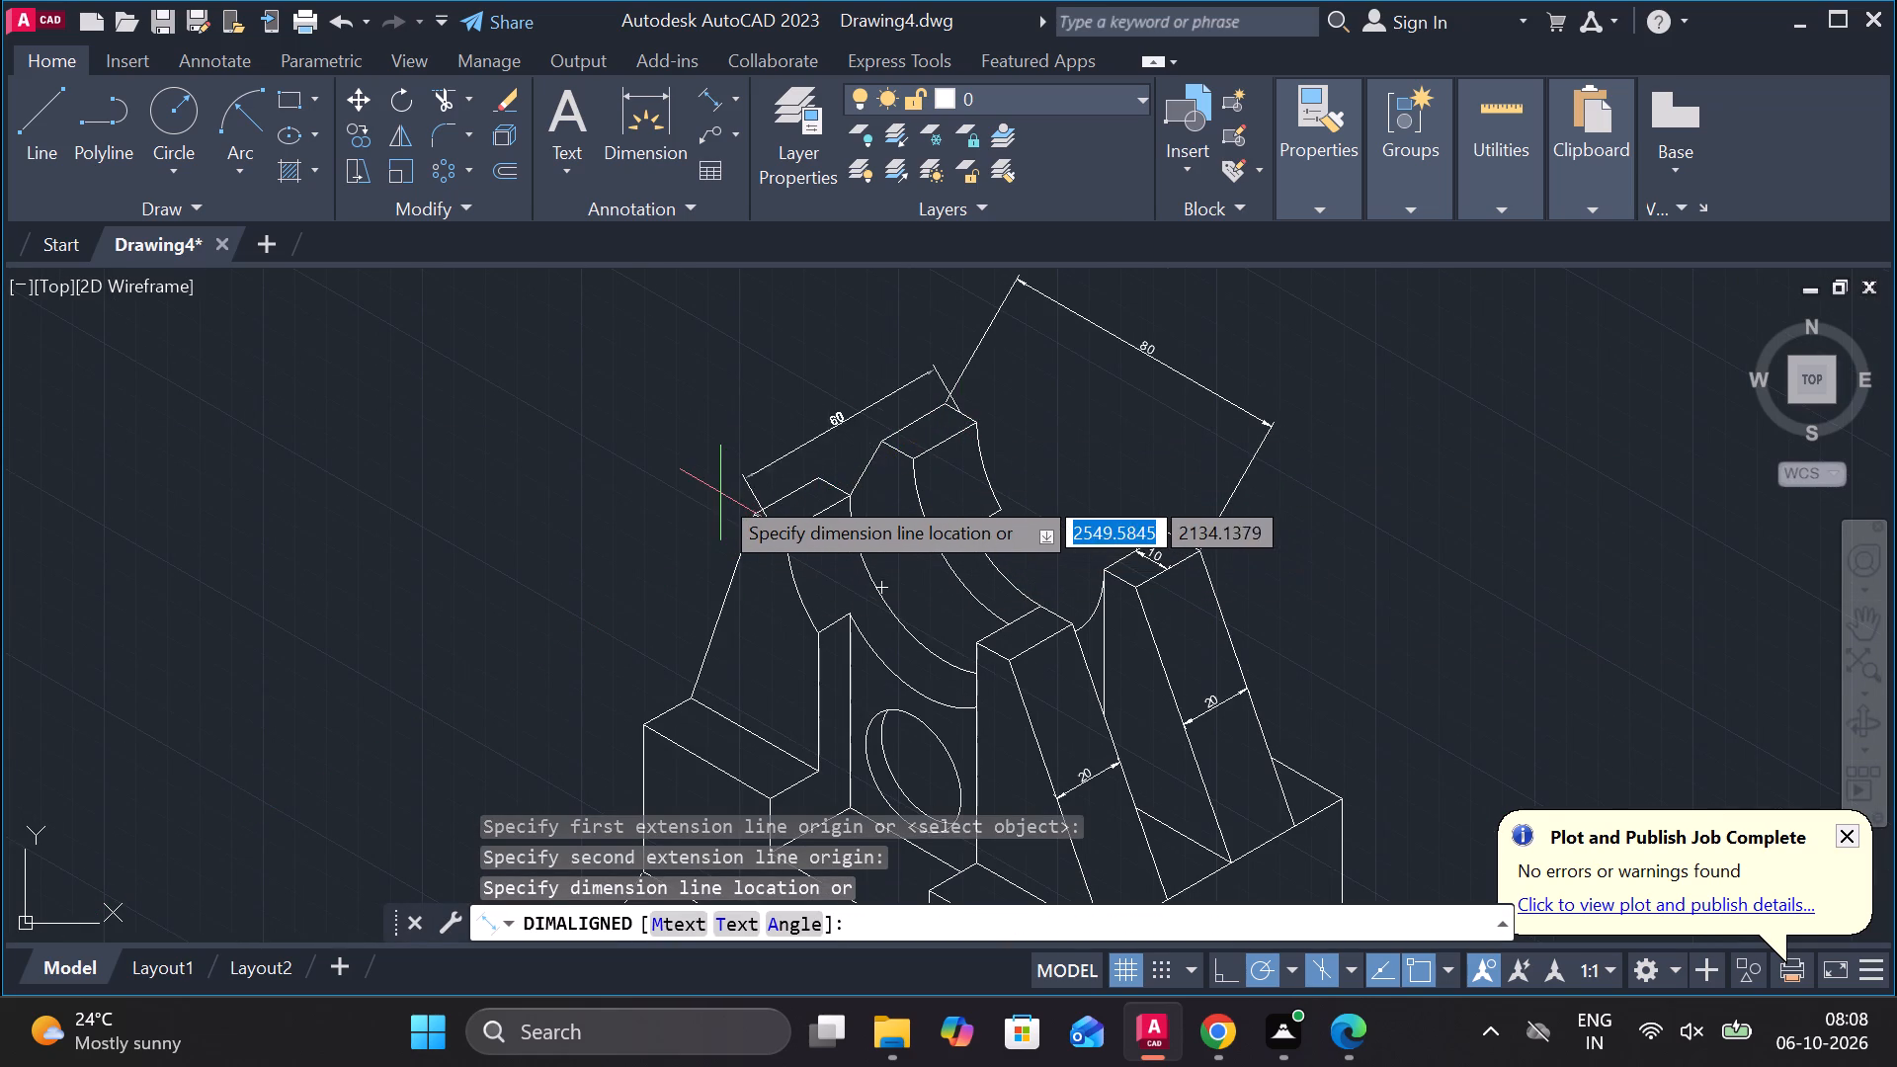
scroll(716, 492, up, 2)
middle_drag(716, 492, 725, 691)
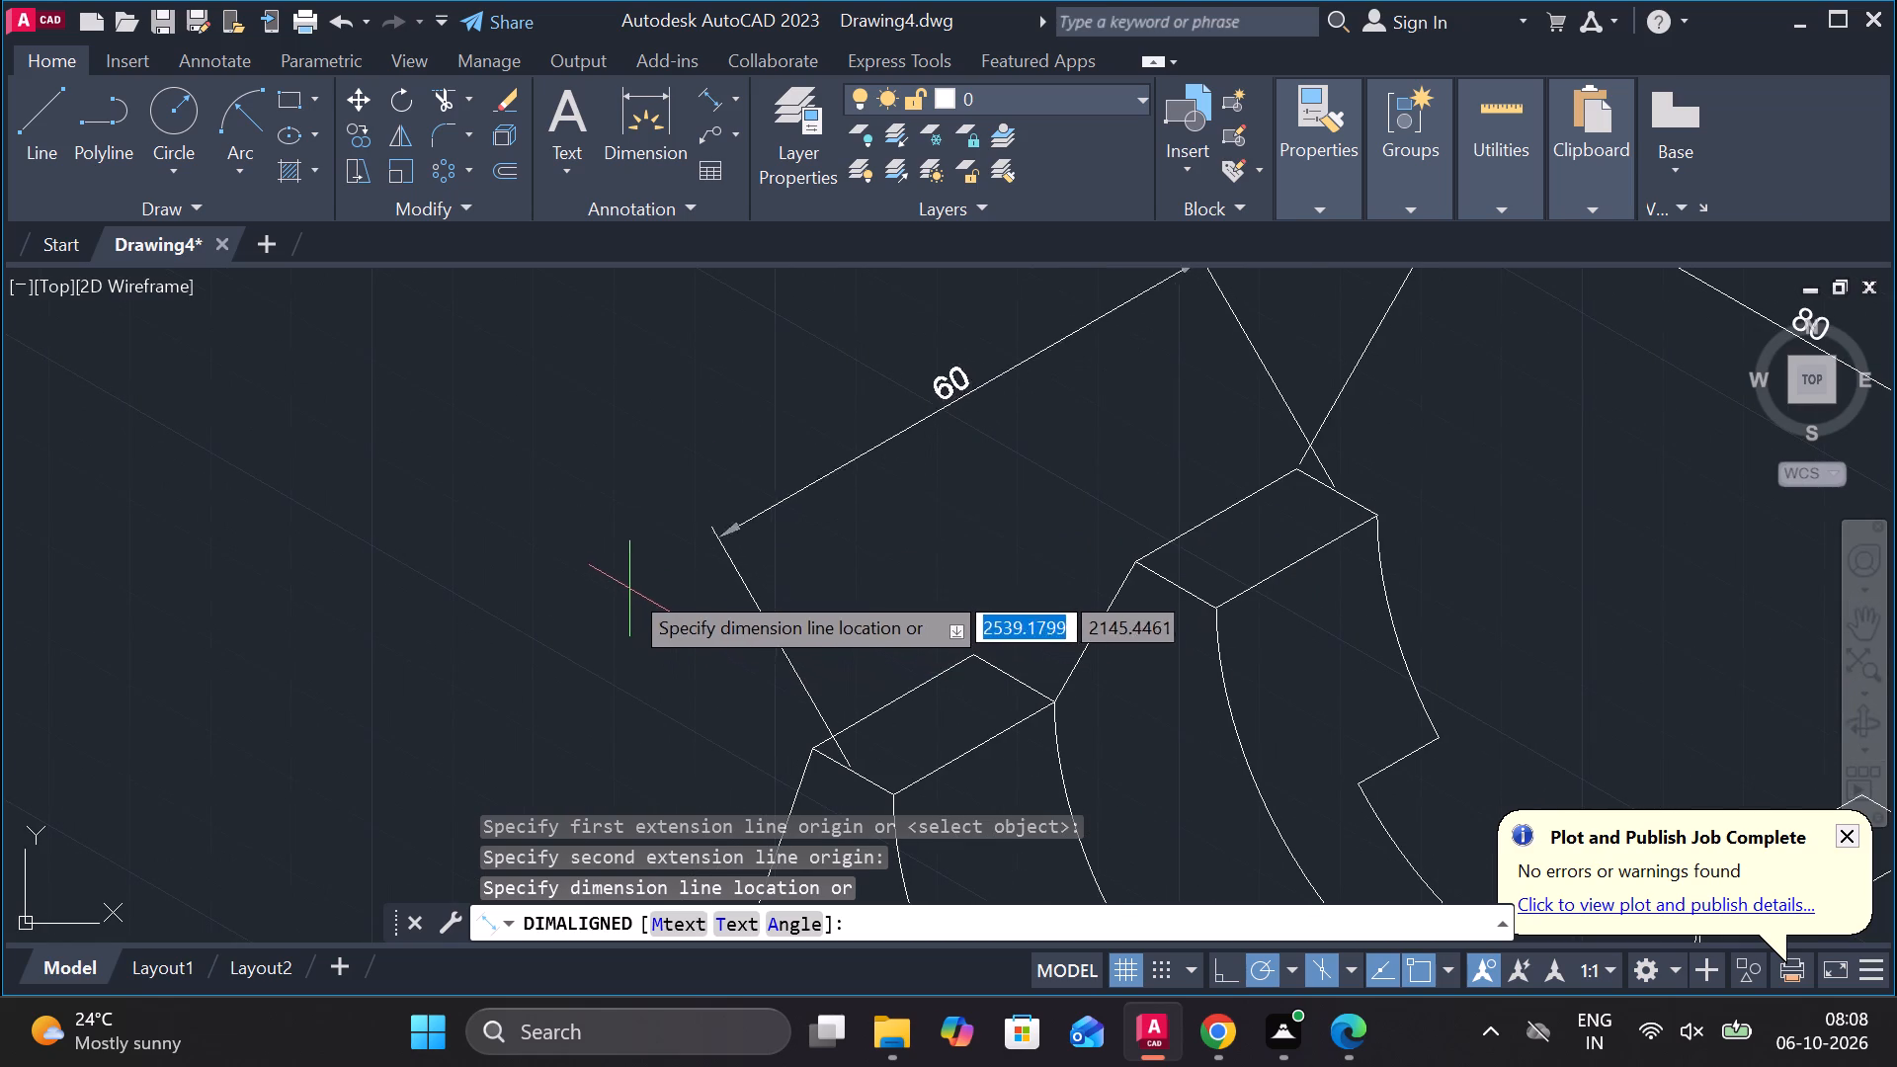
click(606, 575)
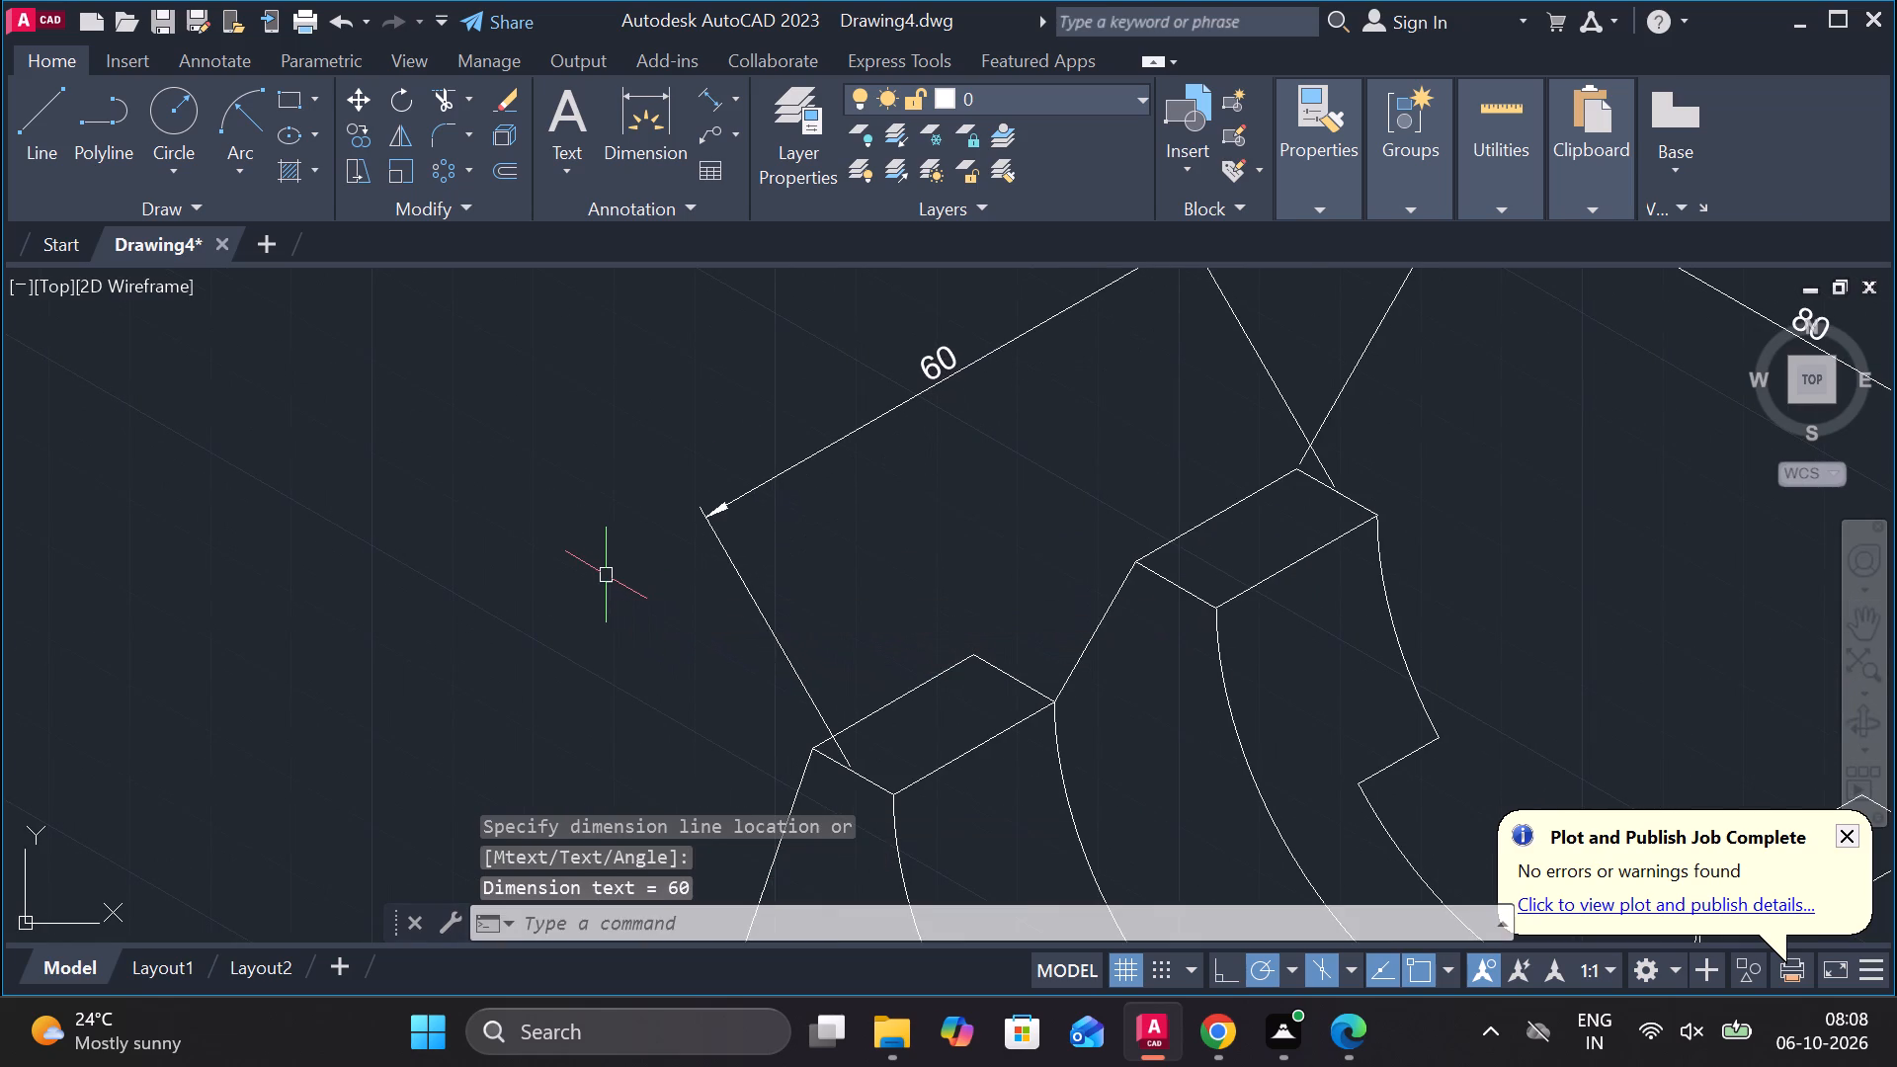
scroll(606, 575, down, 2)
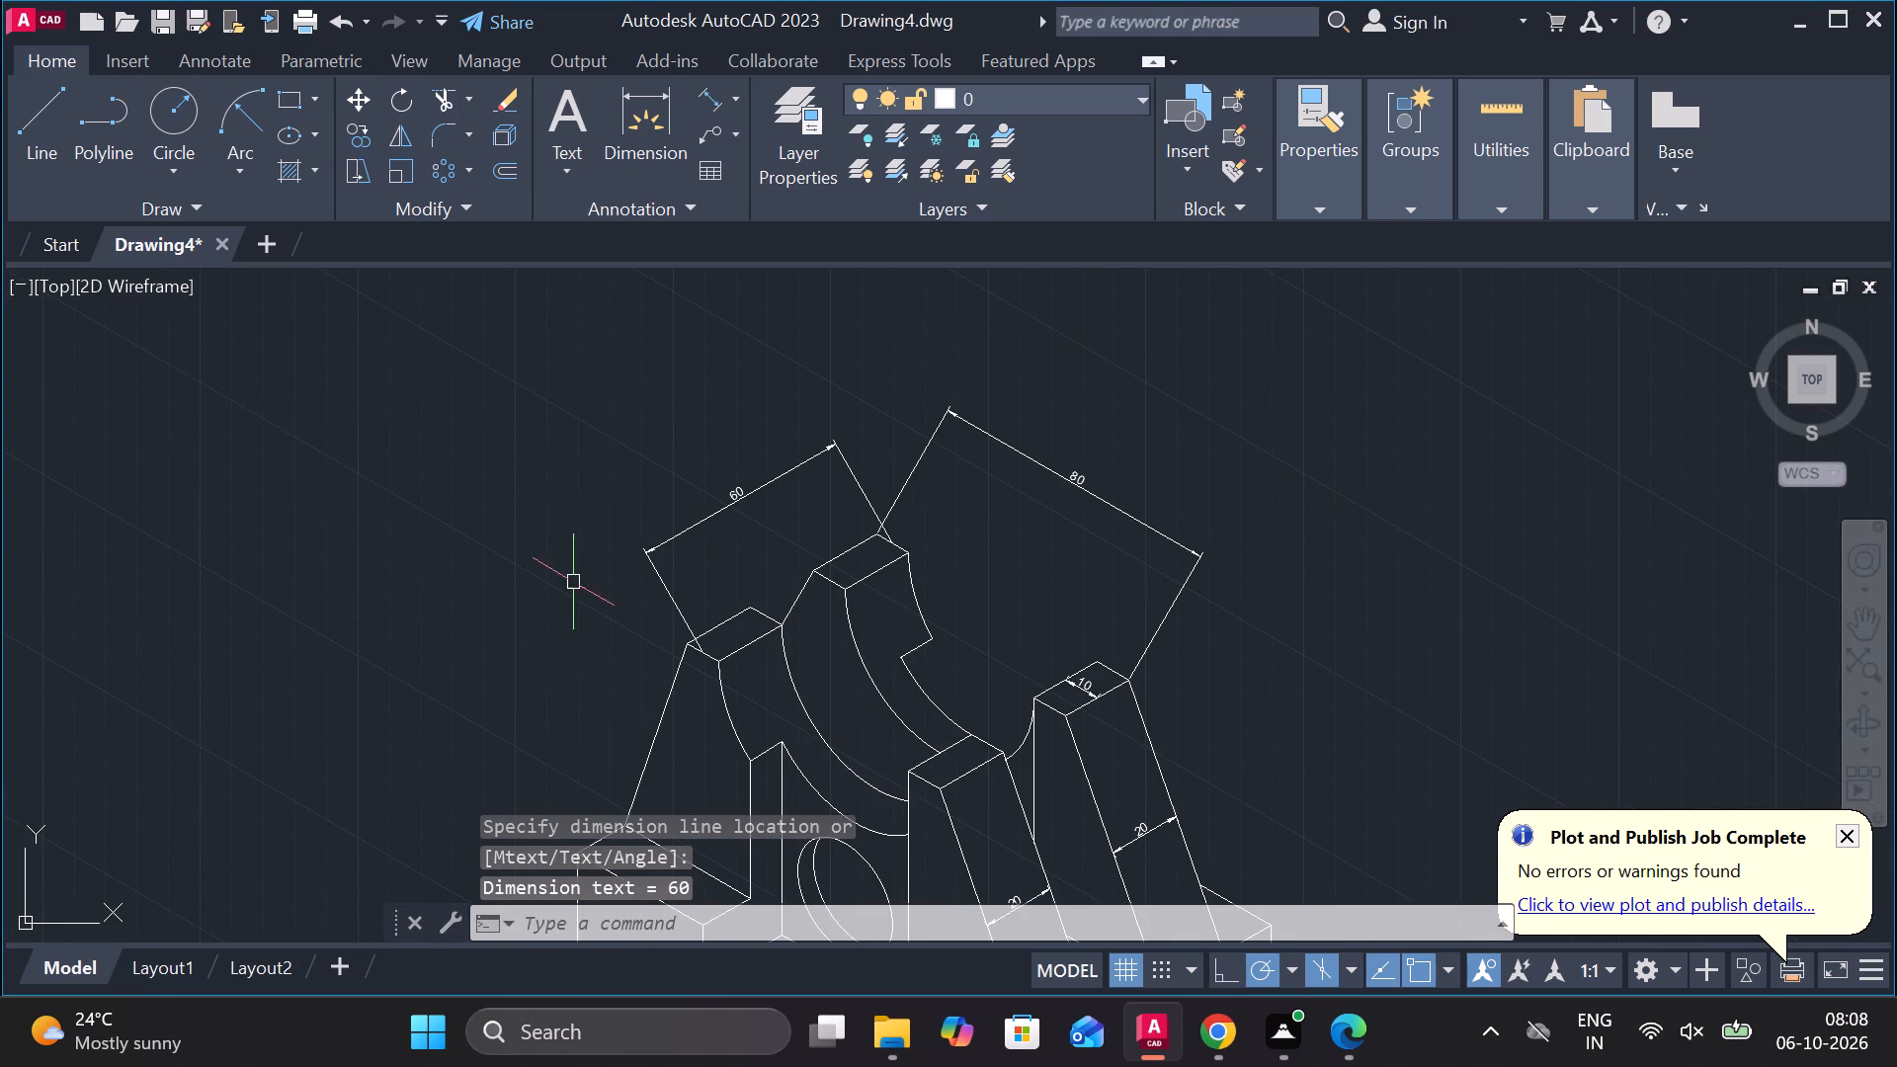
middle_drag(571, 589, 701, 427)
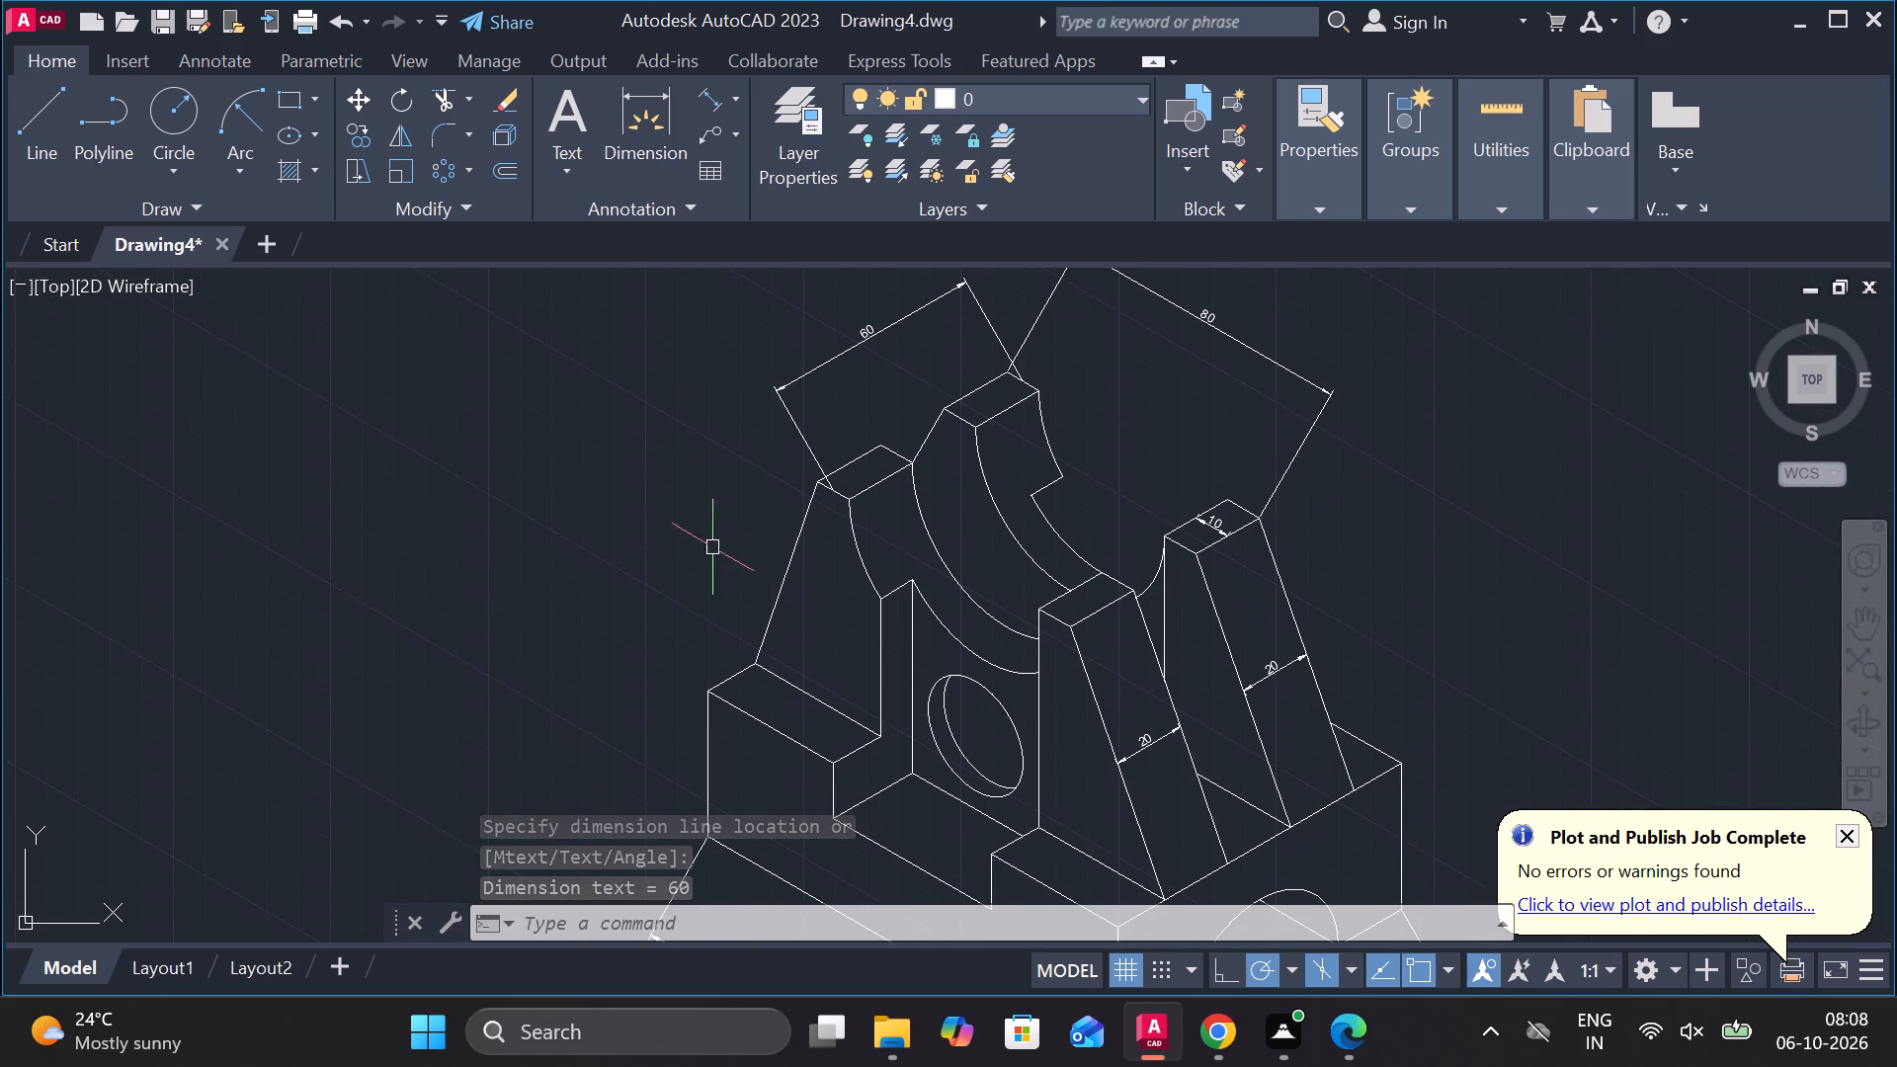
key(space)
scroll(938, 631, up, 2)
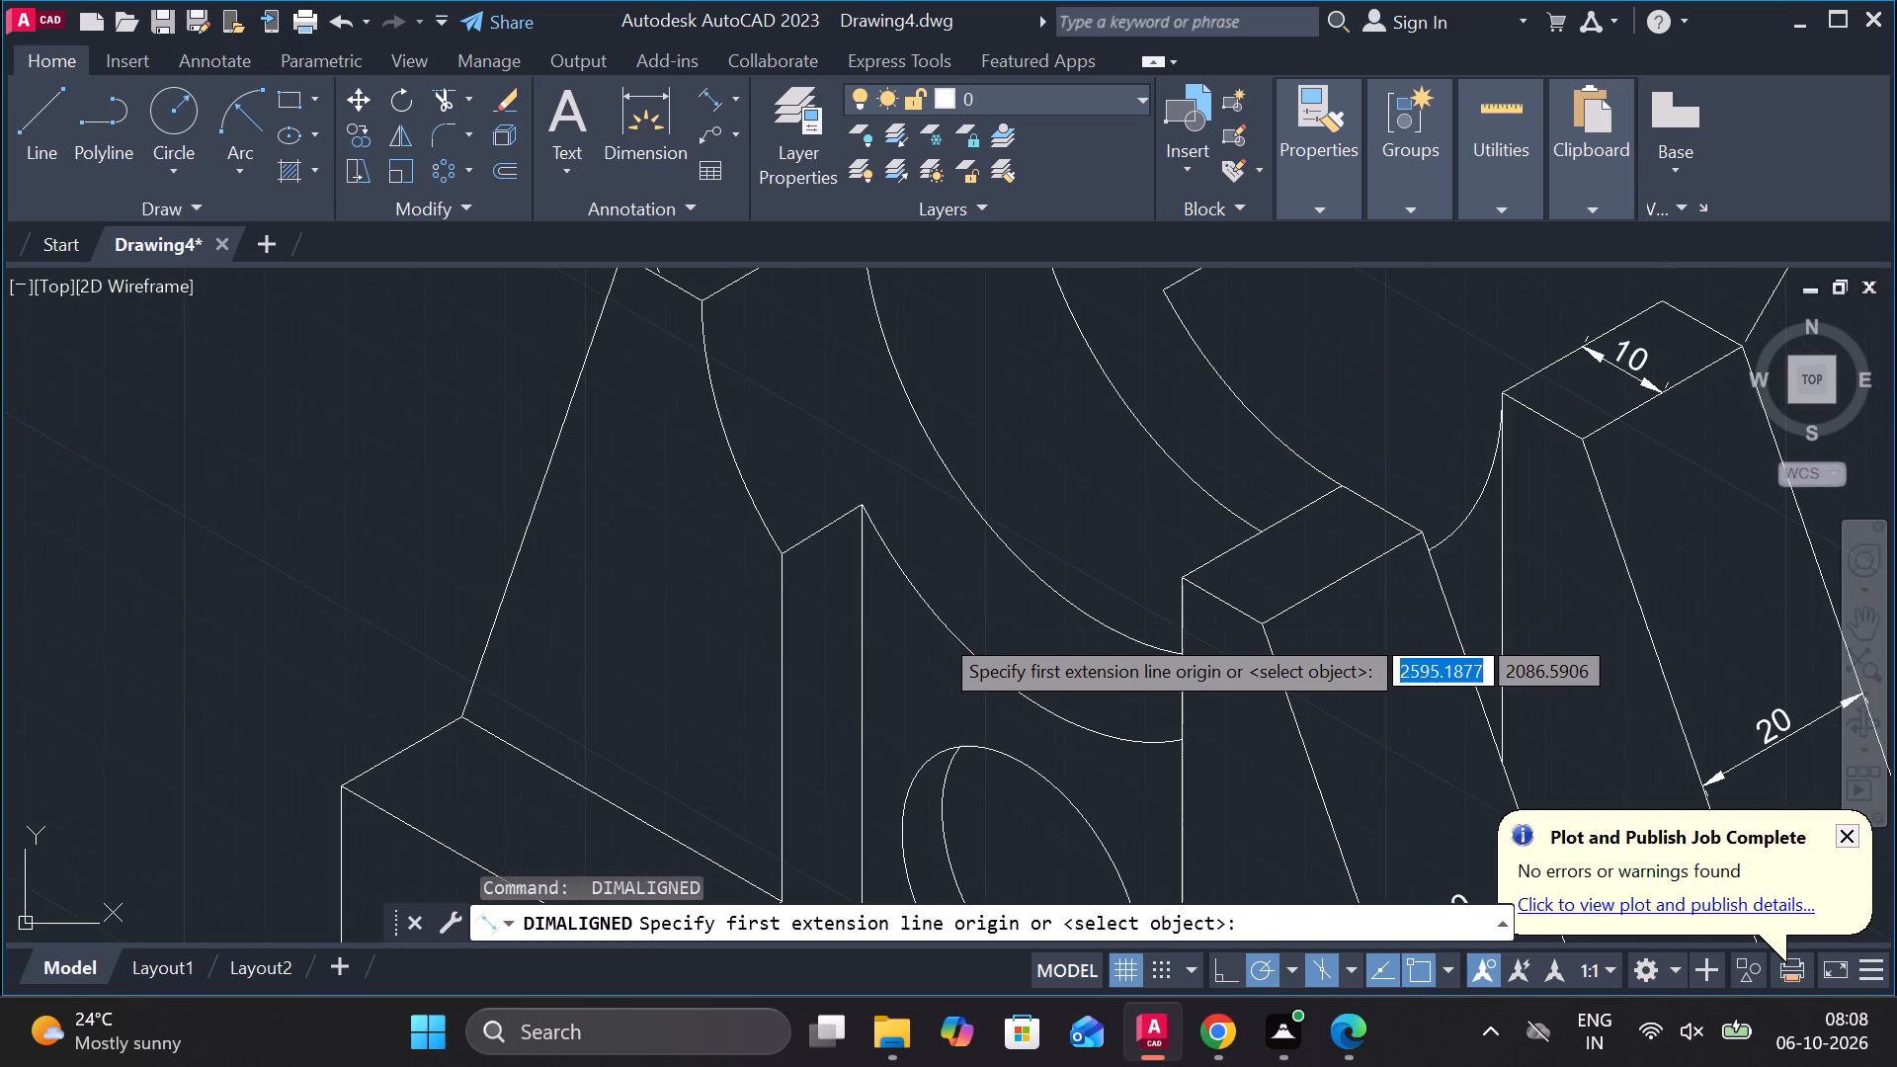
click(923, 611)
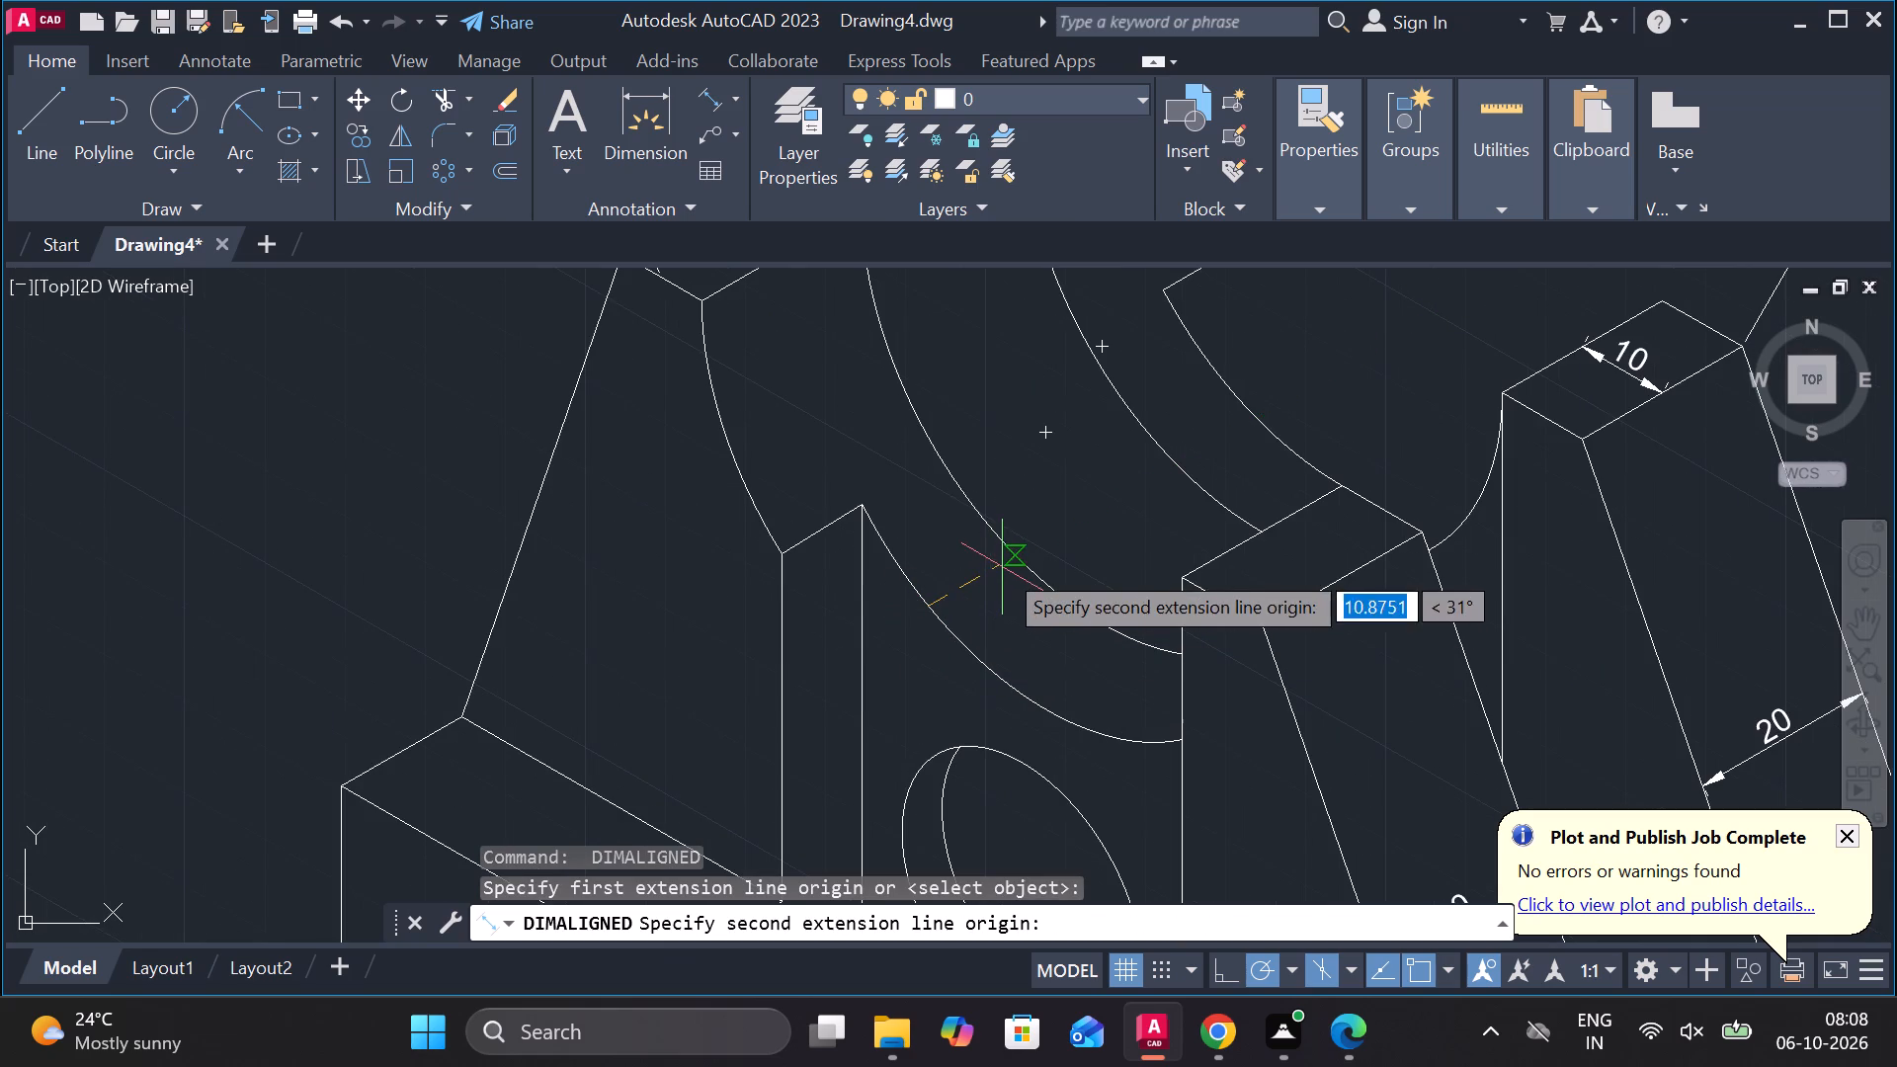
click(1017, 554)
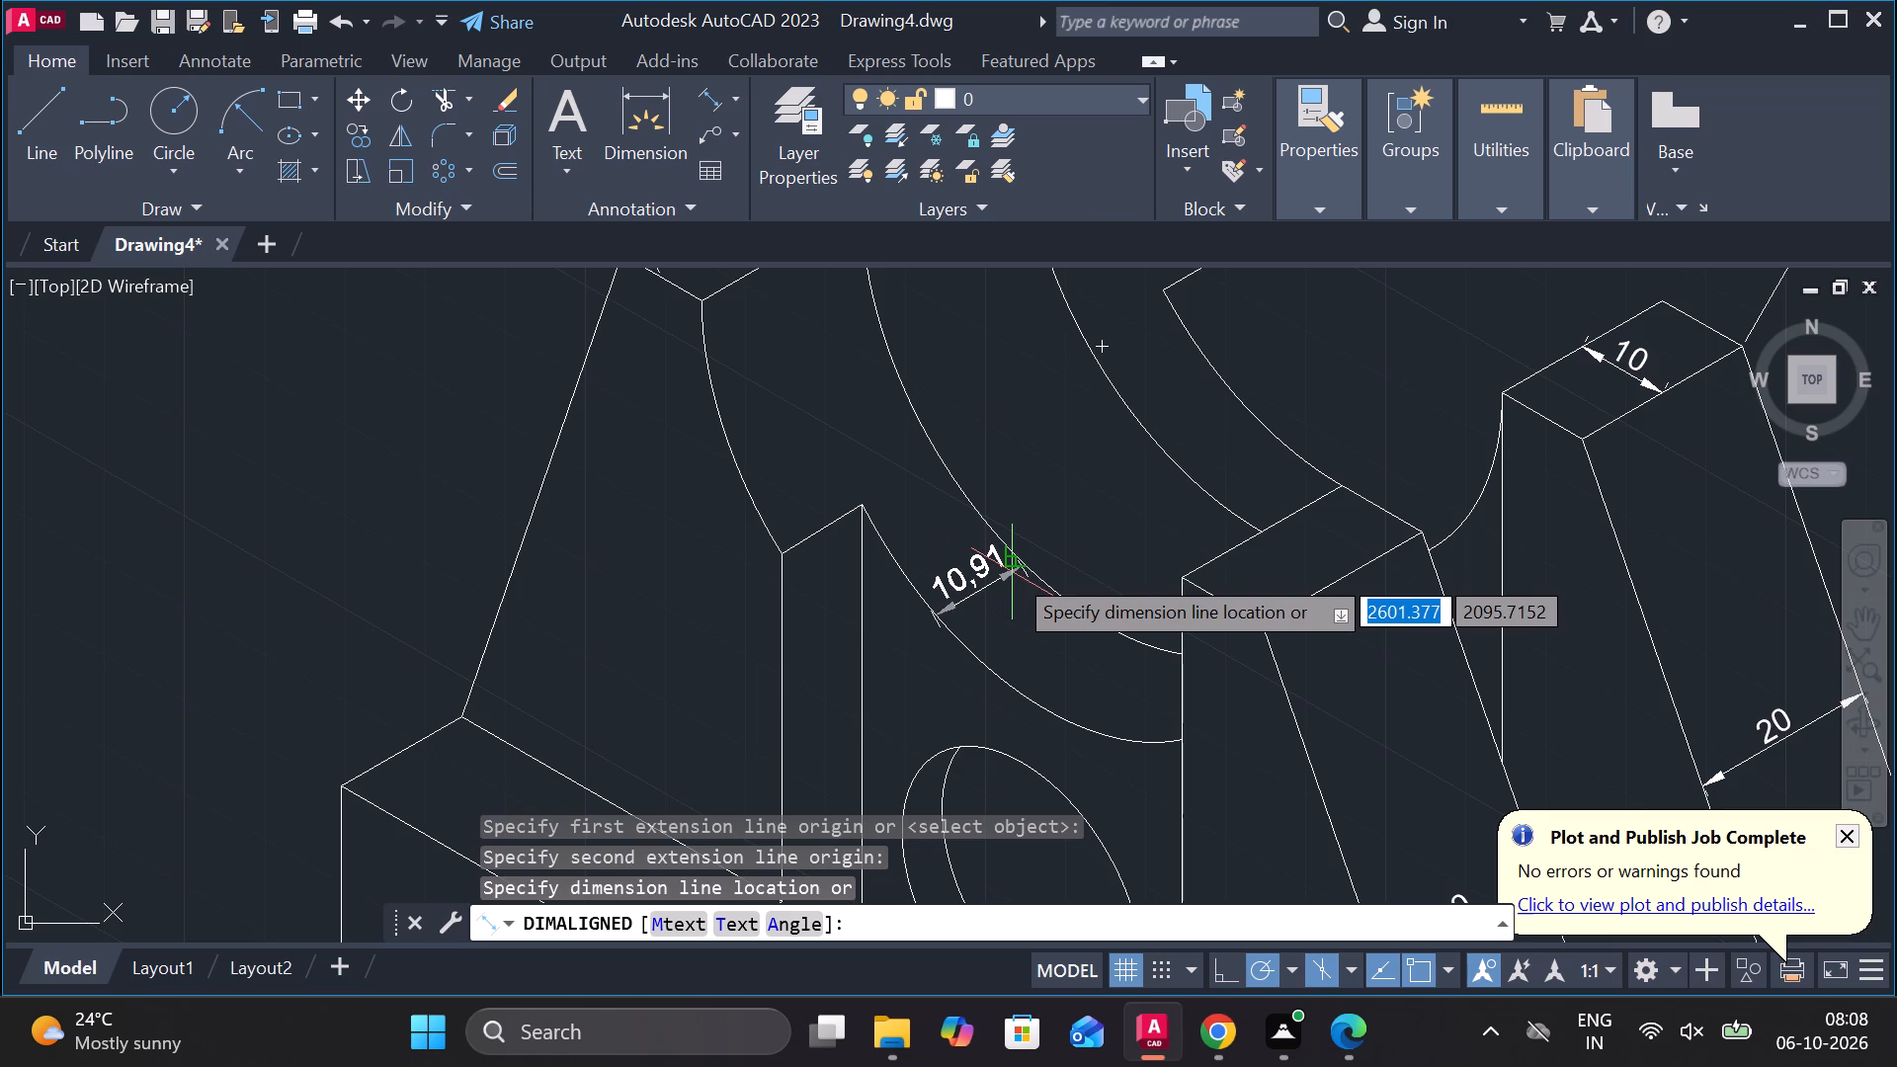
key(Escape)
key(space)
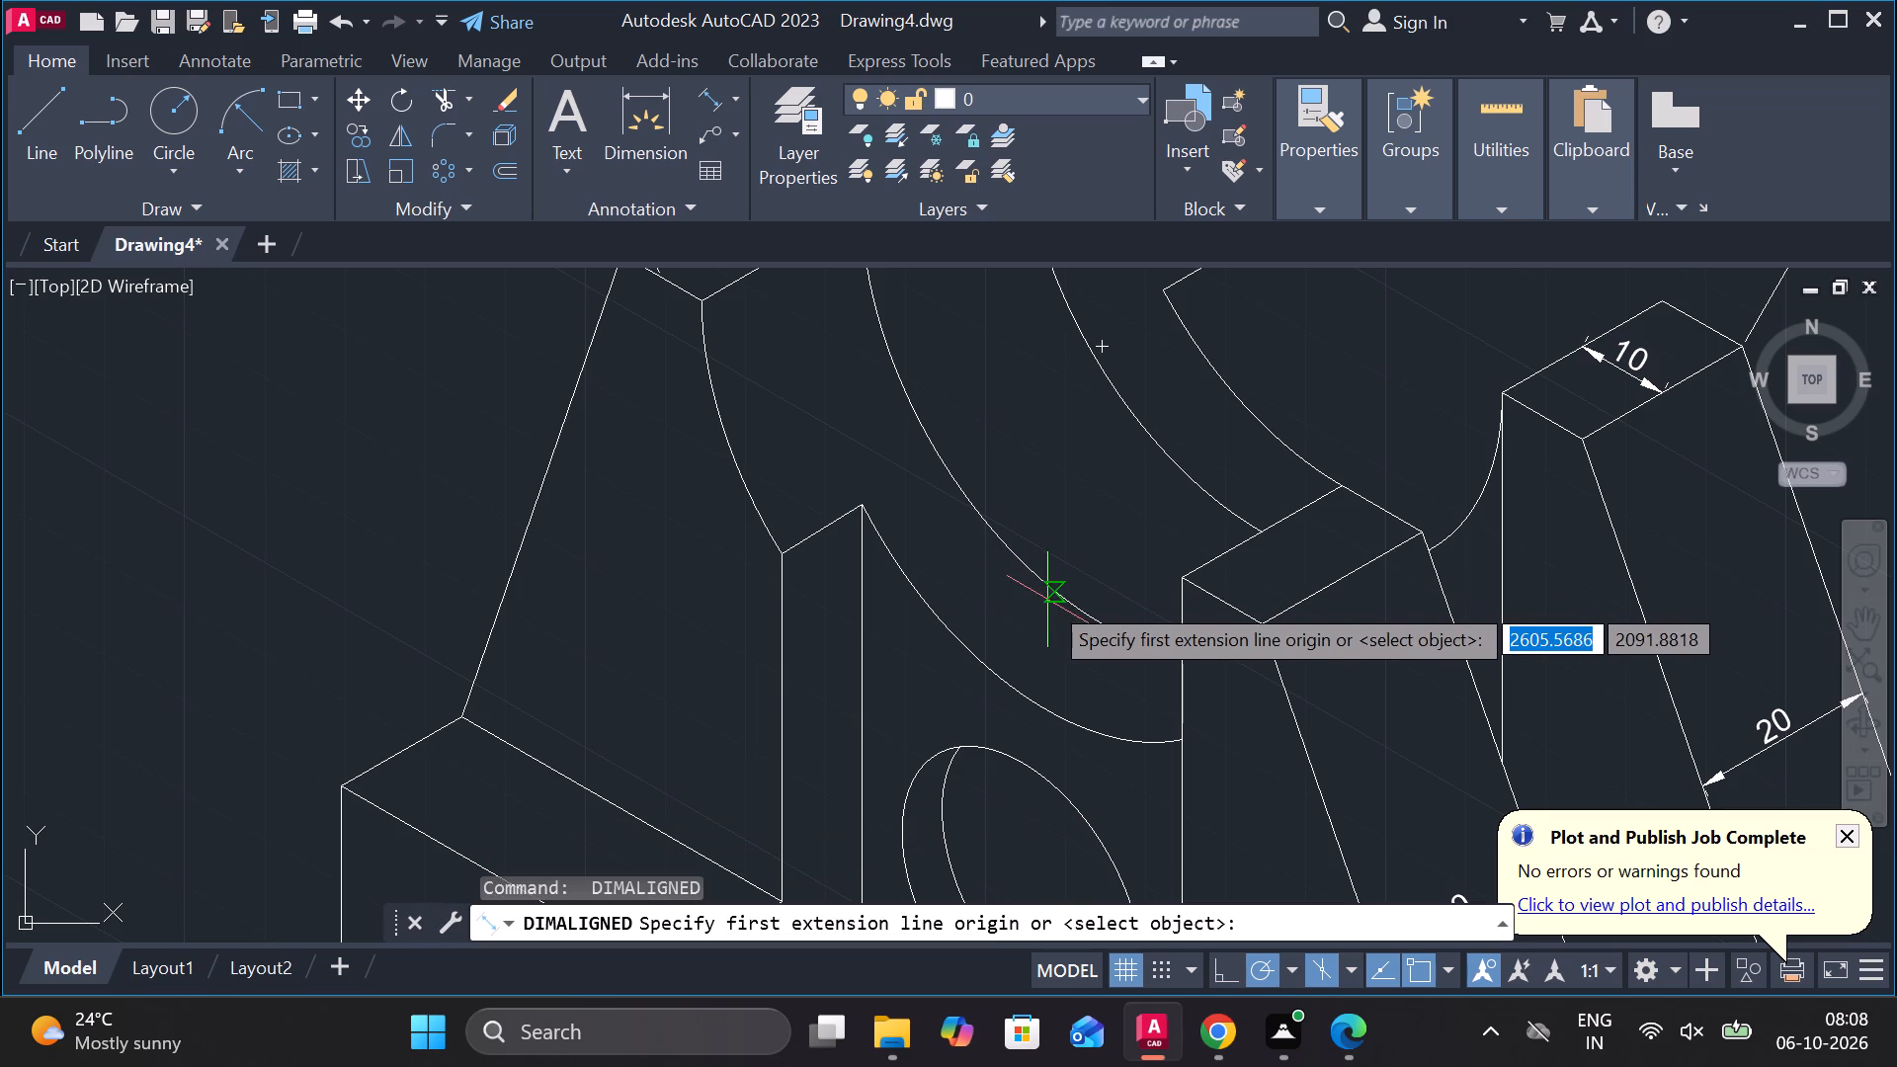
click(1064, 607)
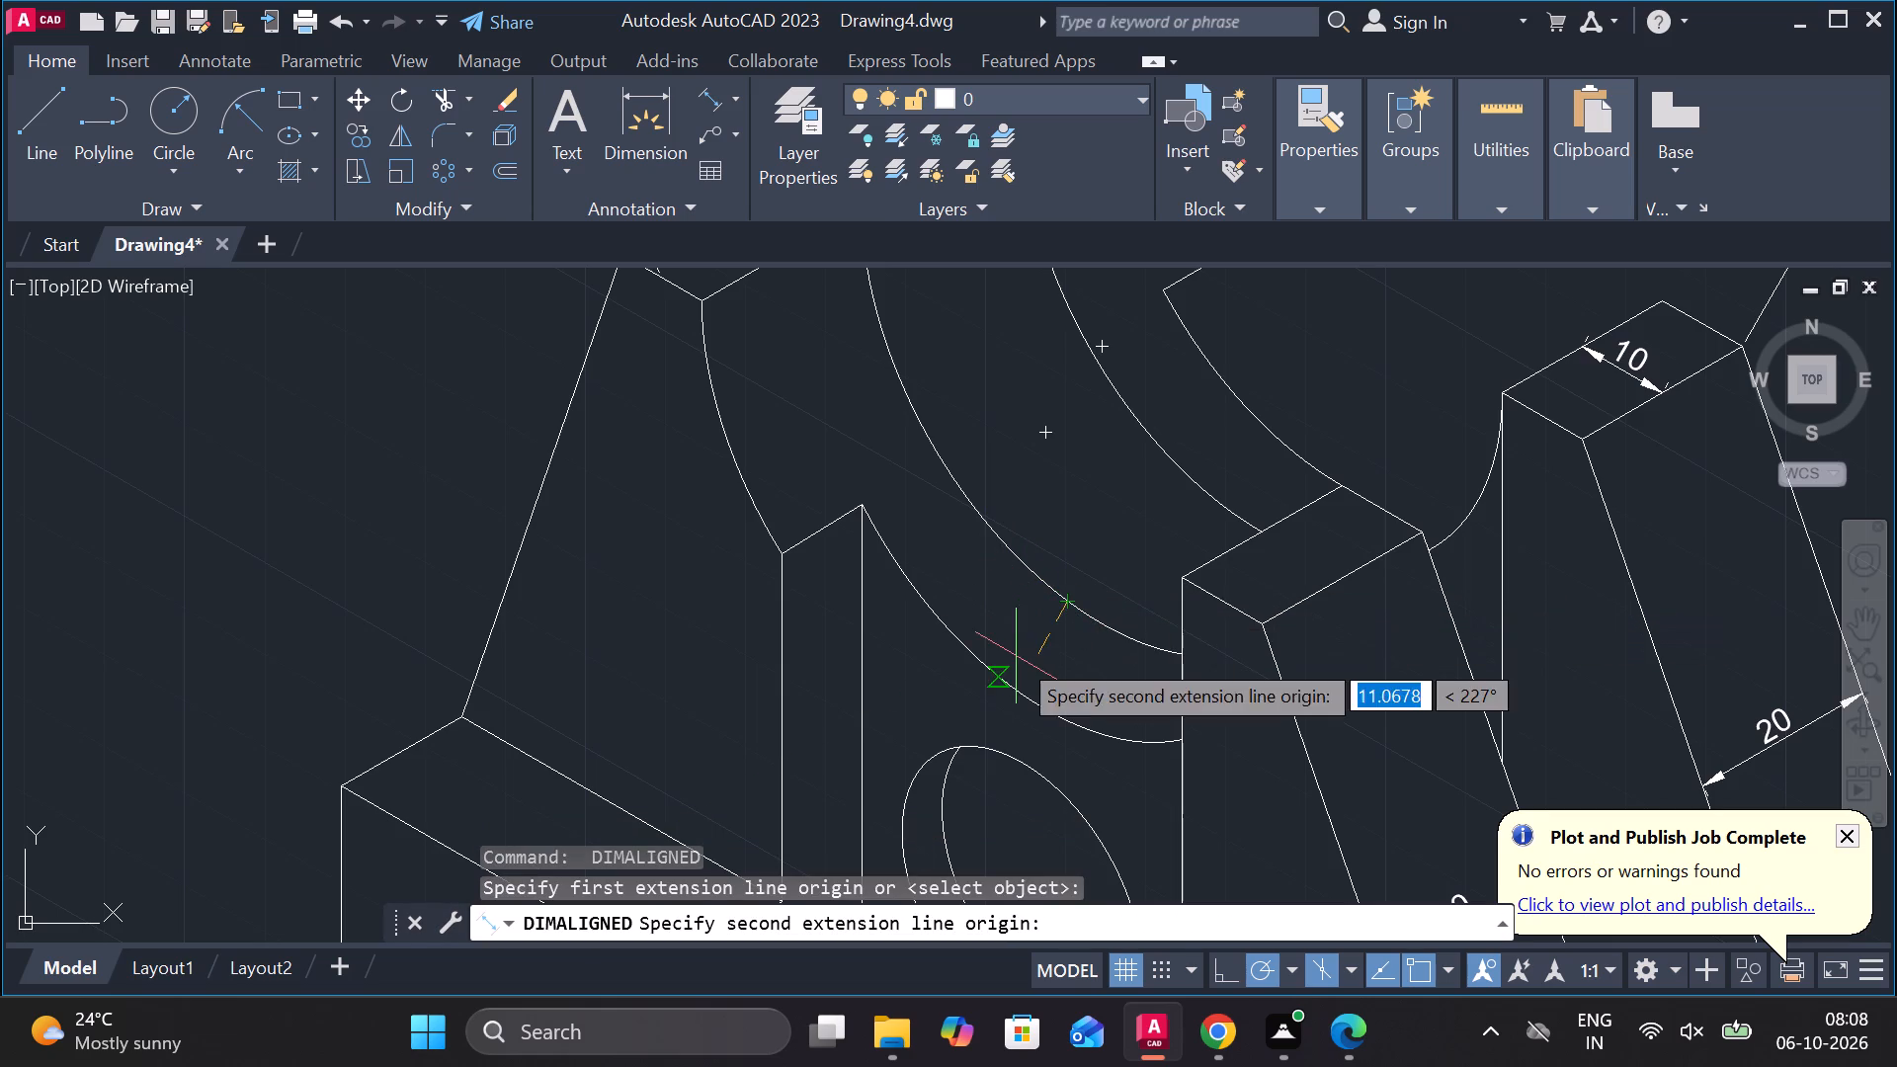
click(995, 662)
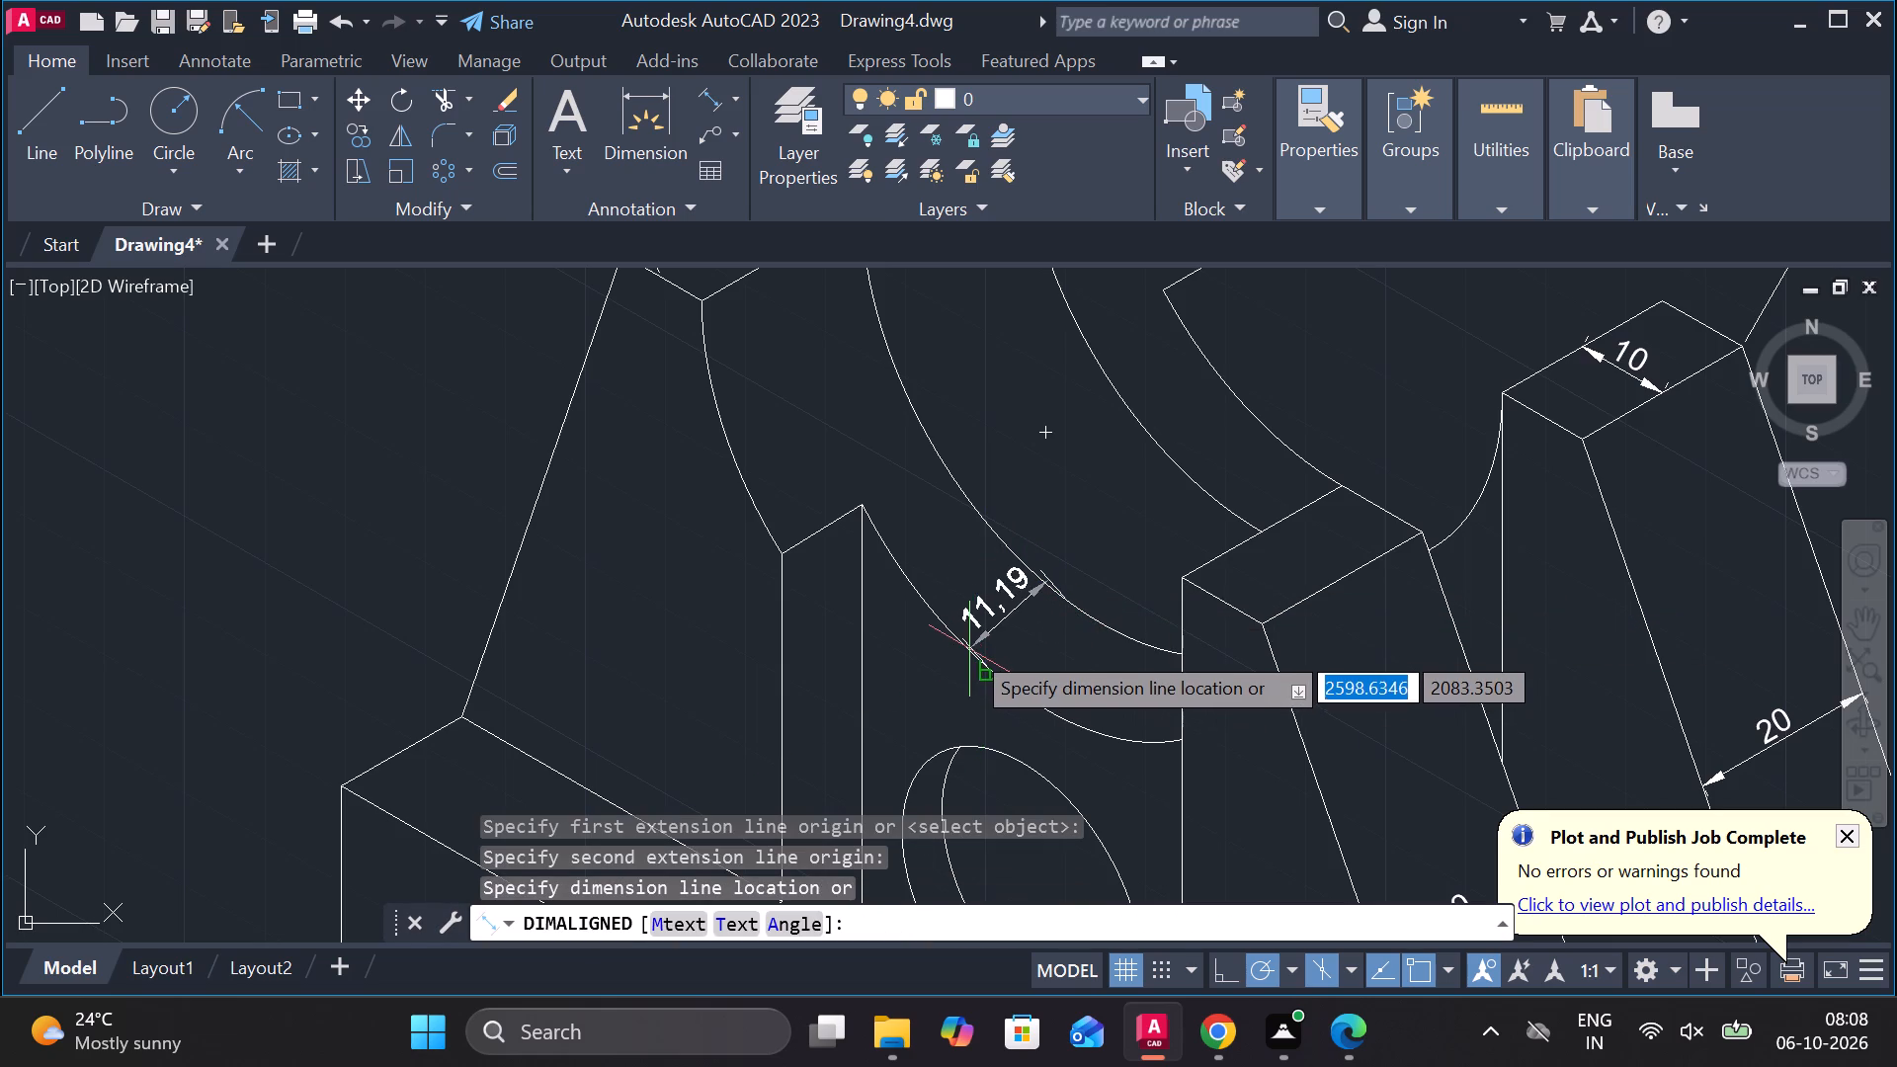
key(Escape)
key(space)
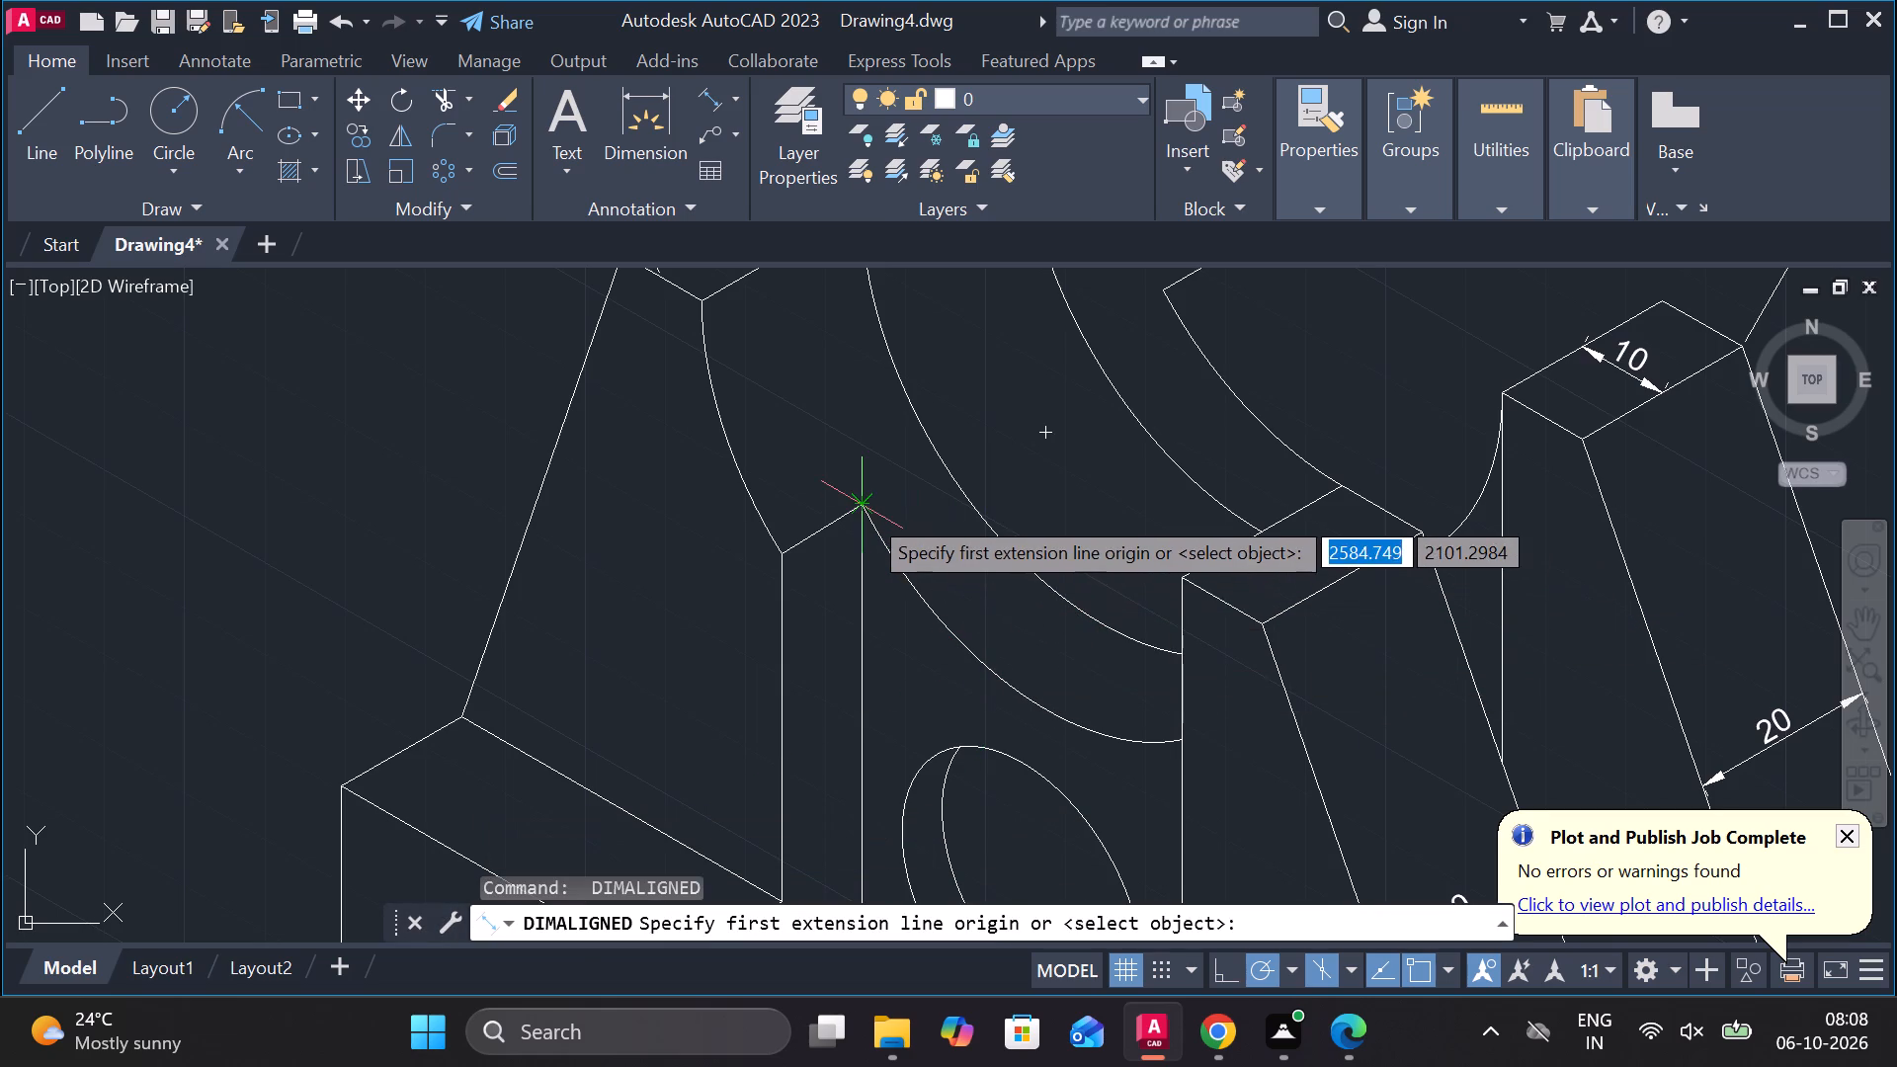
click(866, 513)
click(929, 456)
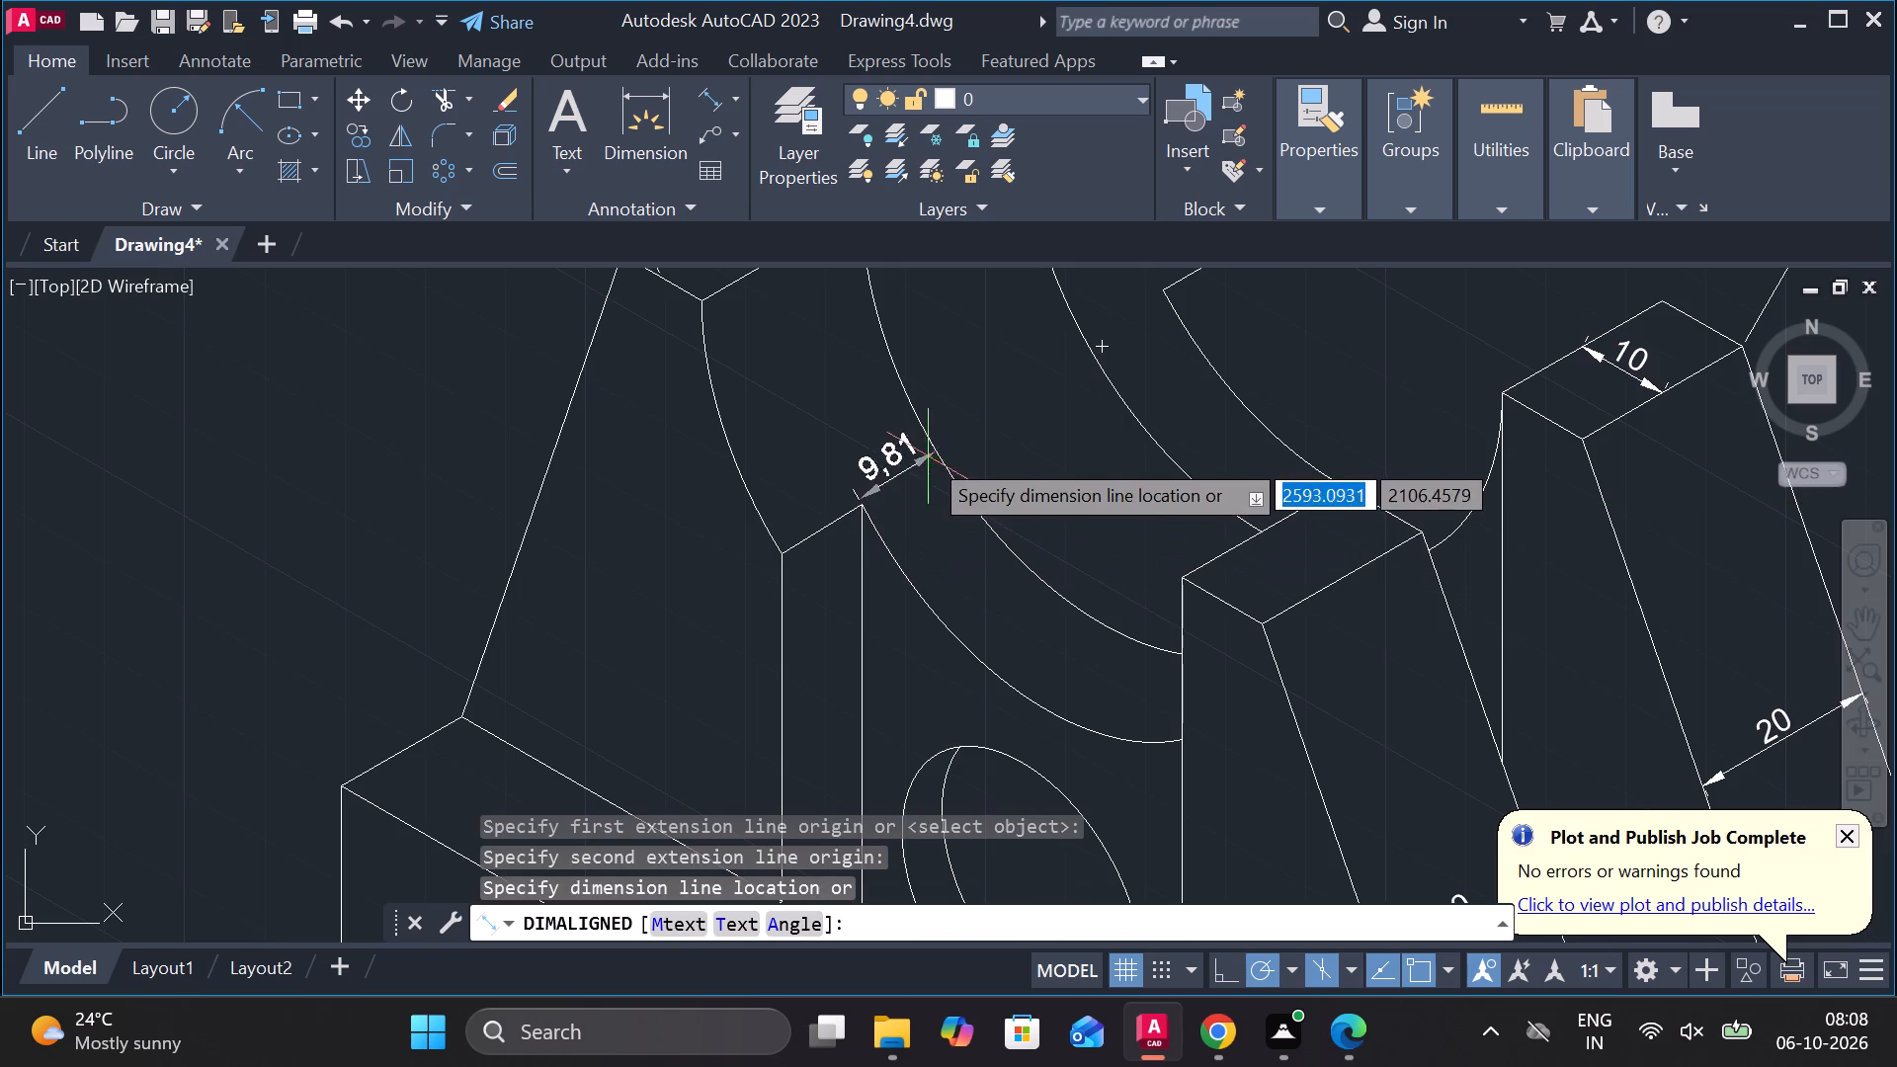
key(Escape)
Add an aligned dimension across the curved cutout surface above the round hole, between its rear and front arc edges.
scroll(917, 451, up, 1)
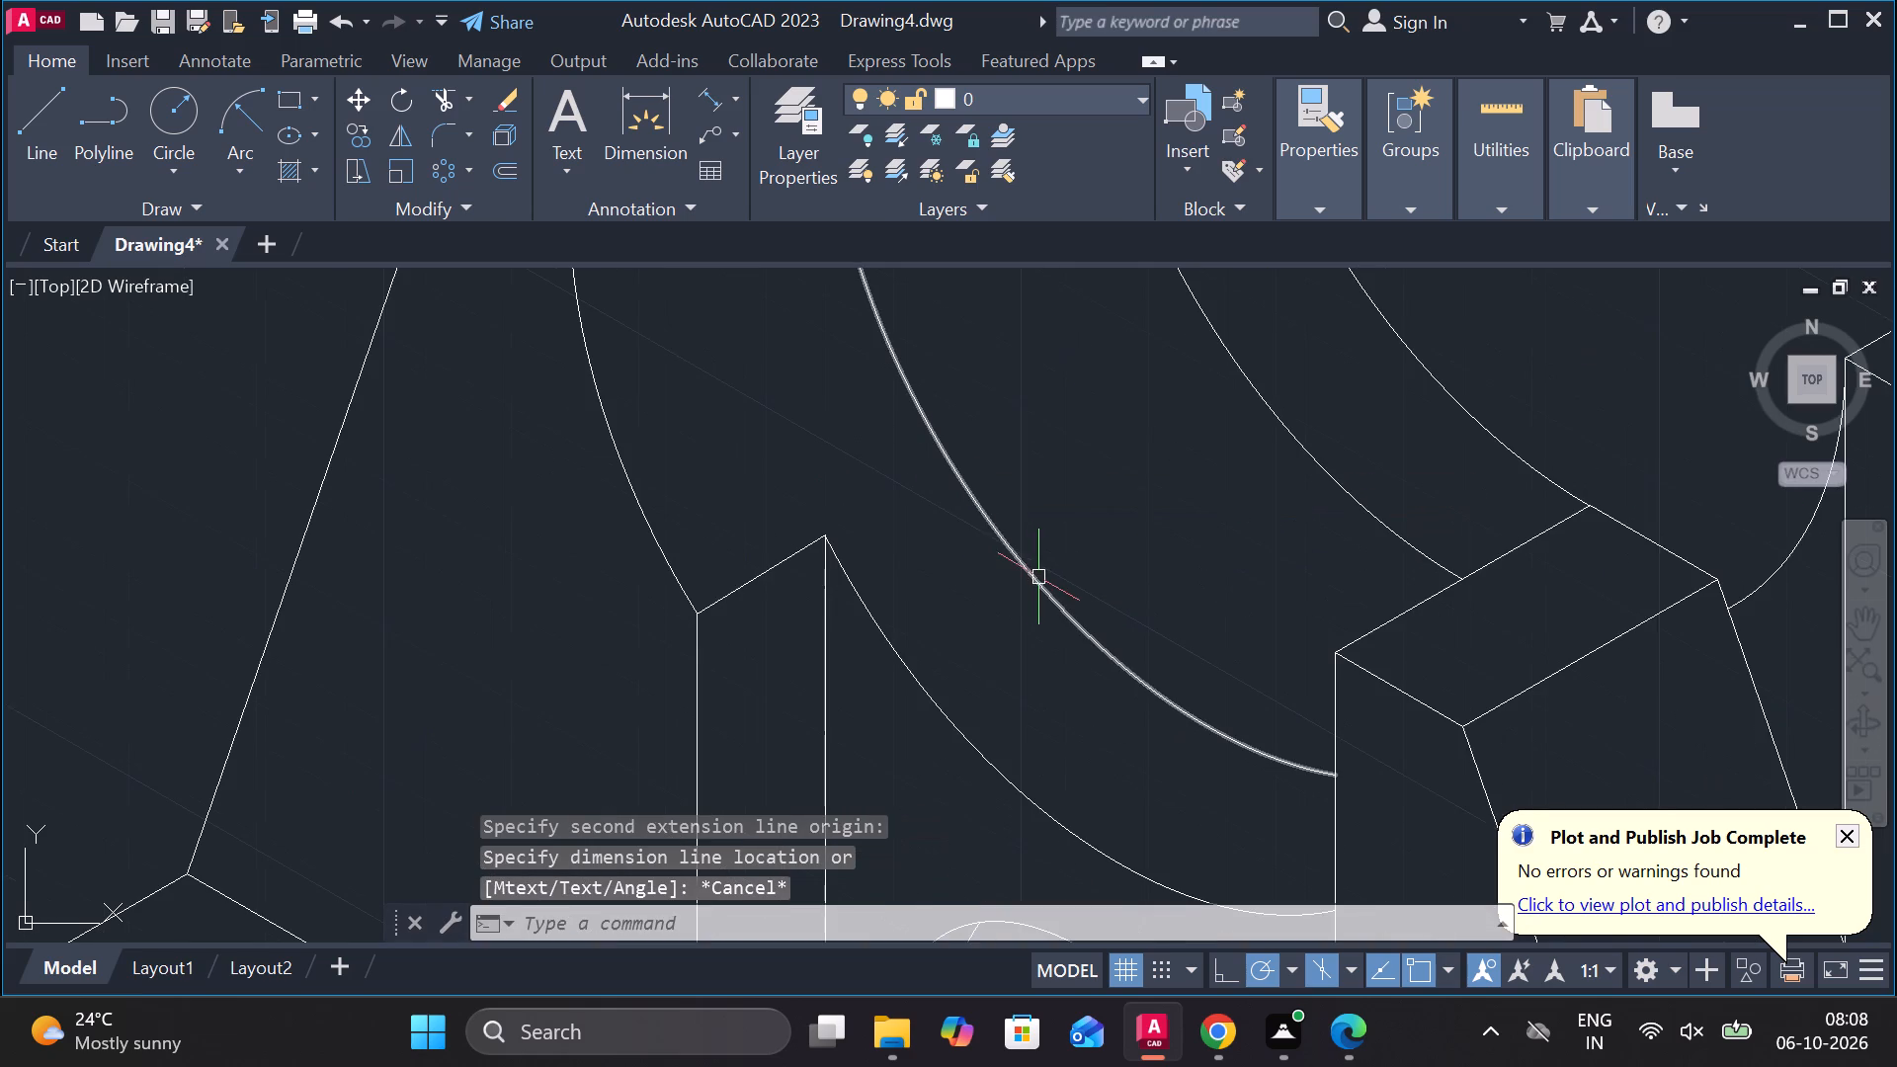
key(space)
click(1080, 627)
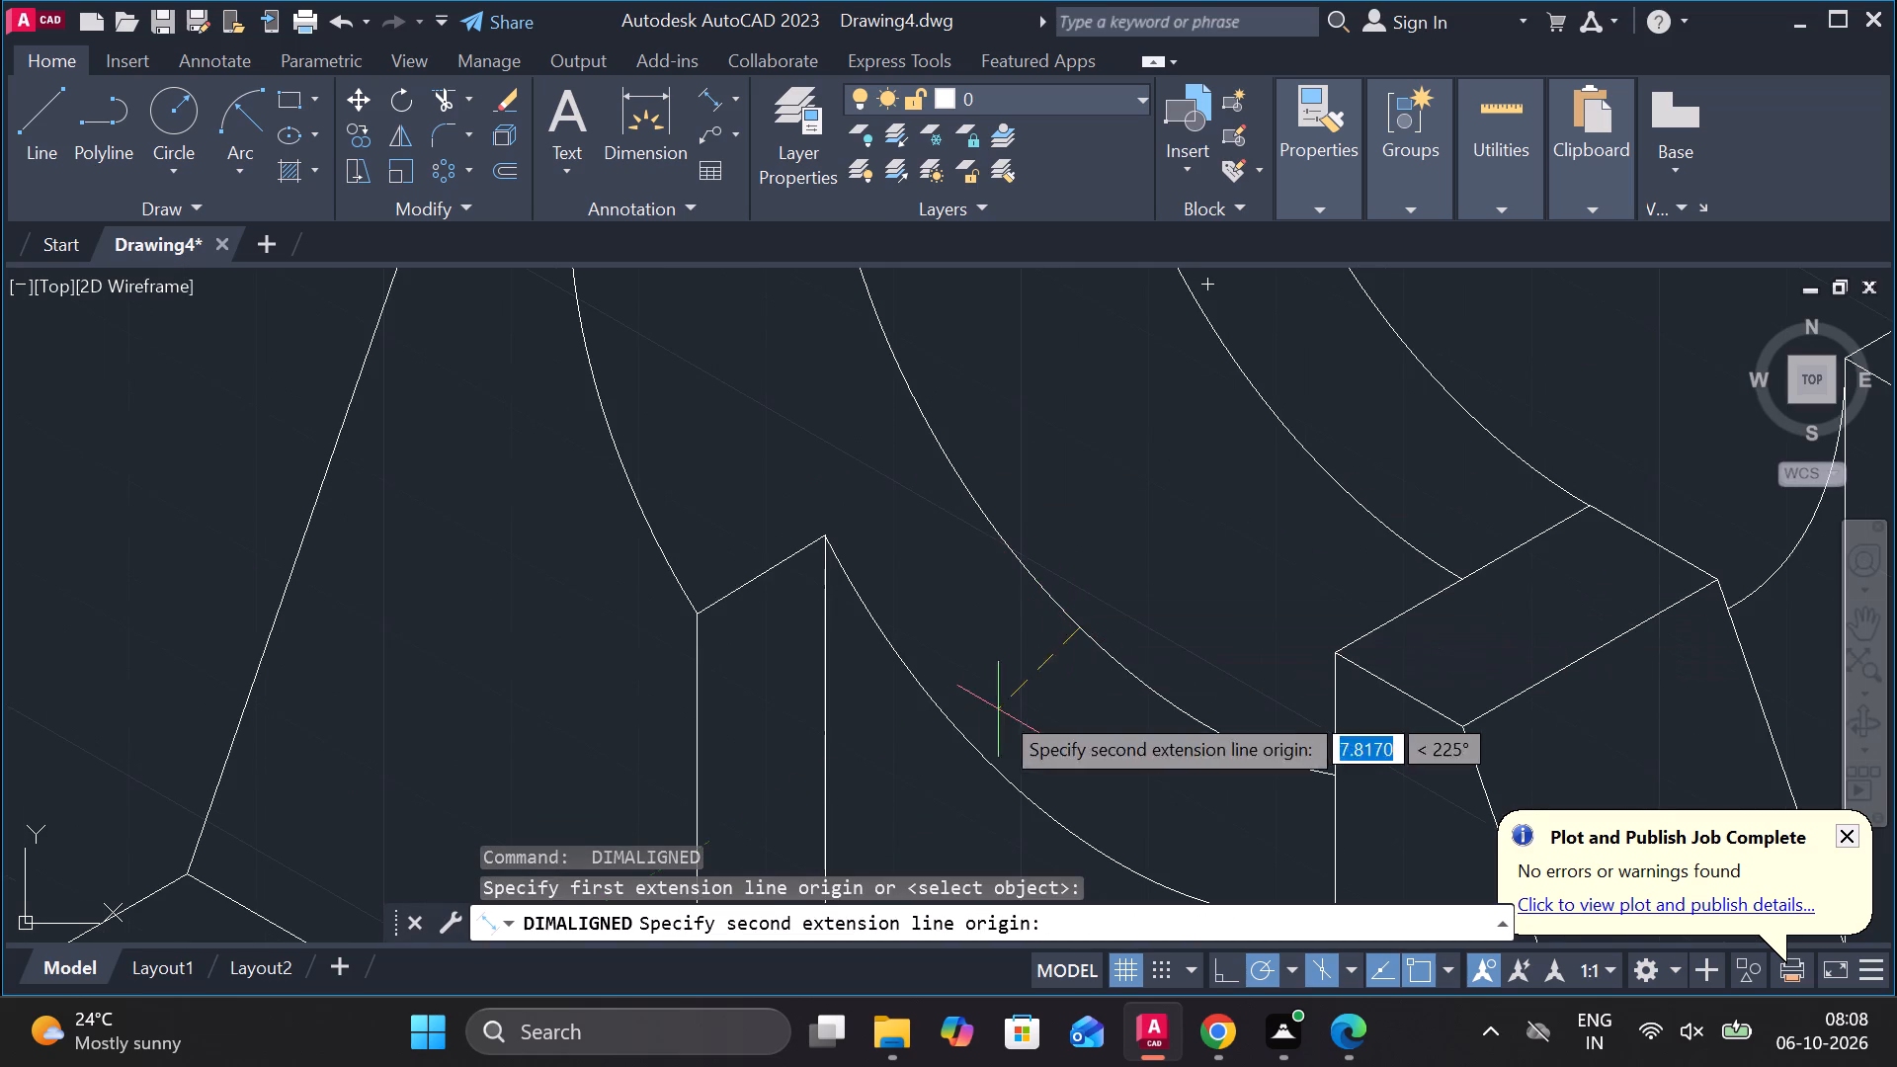
click(943, 713)
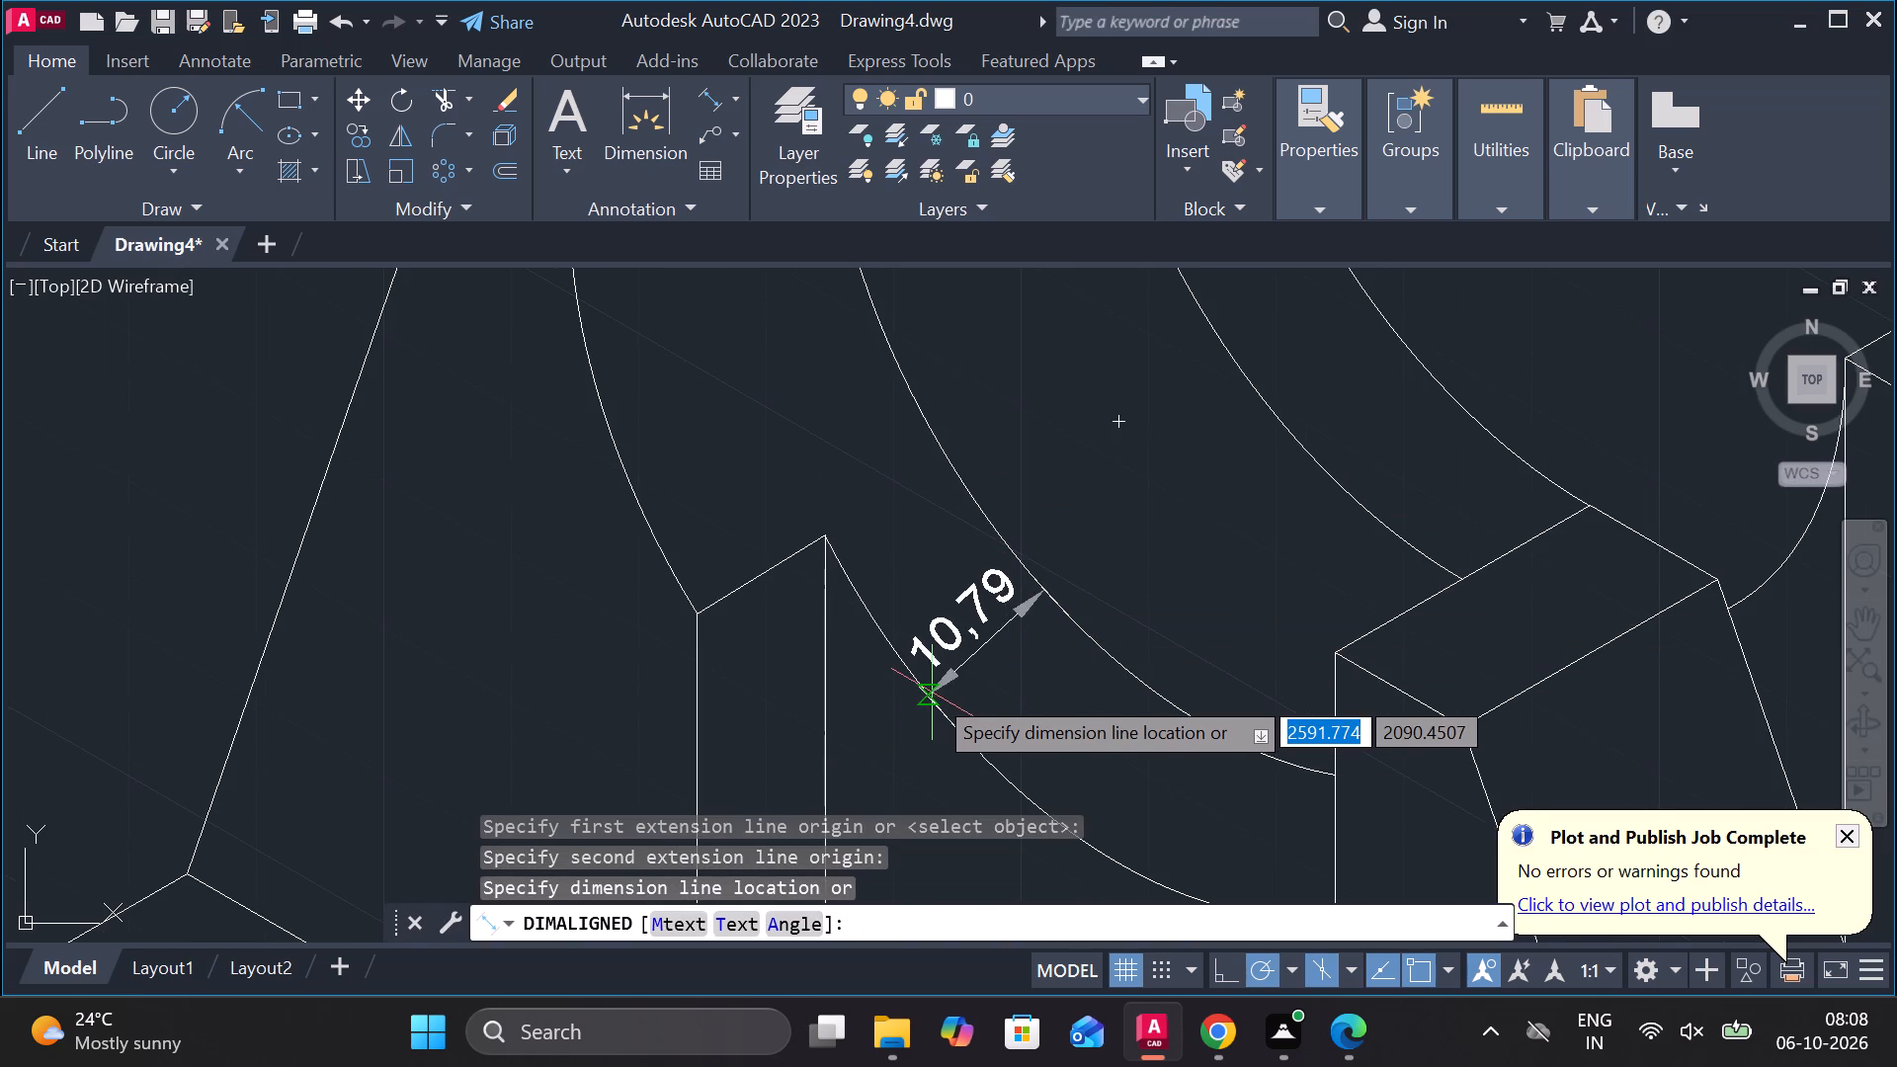
click(936, 707)
Dimension the top-face width of the base's raised ledge at the end opposite the arch, between its long edges.
scroll(956, 661, down, 2)
middle_drag(696, 612, 684, 477)
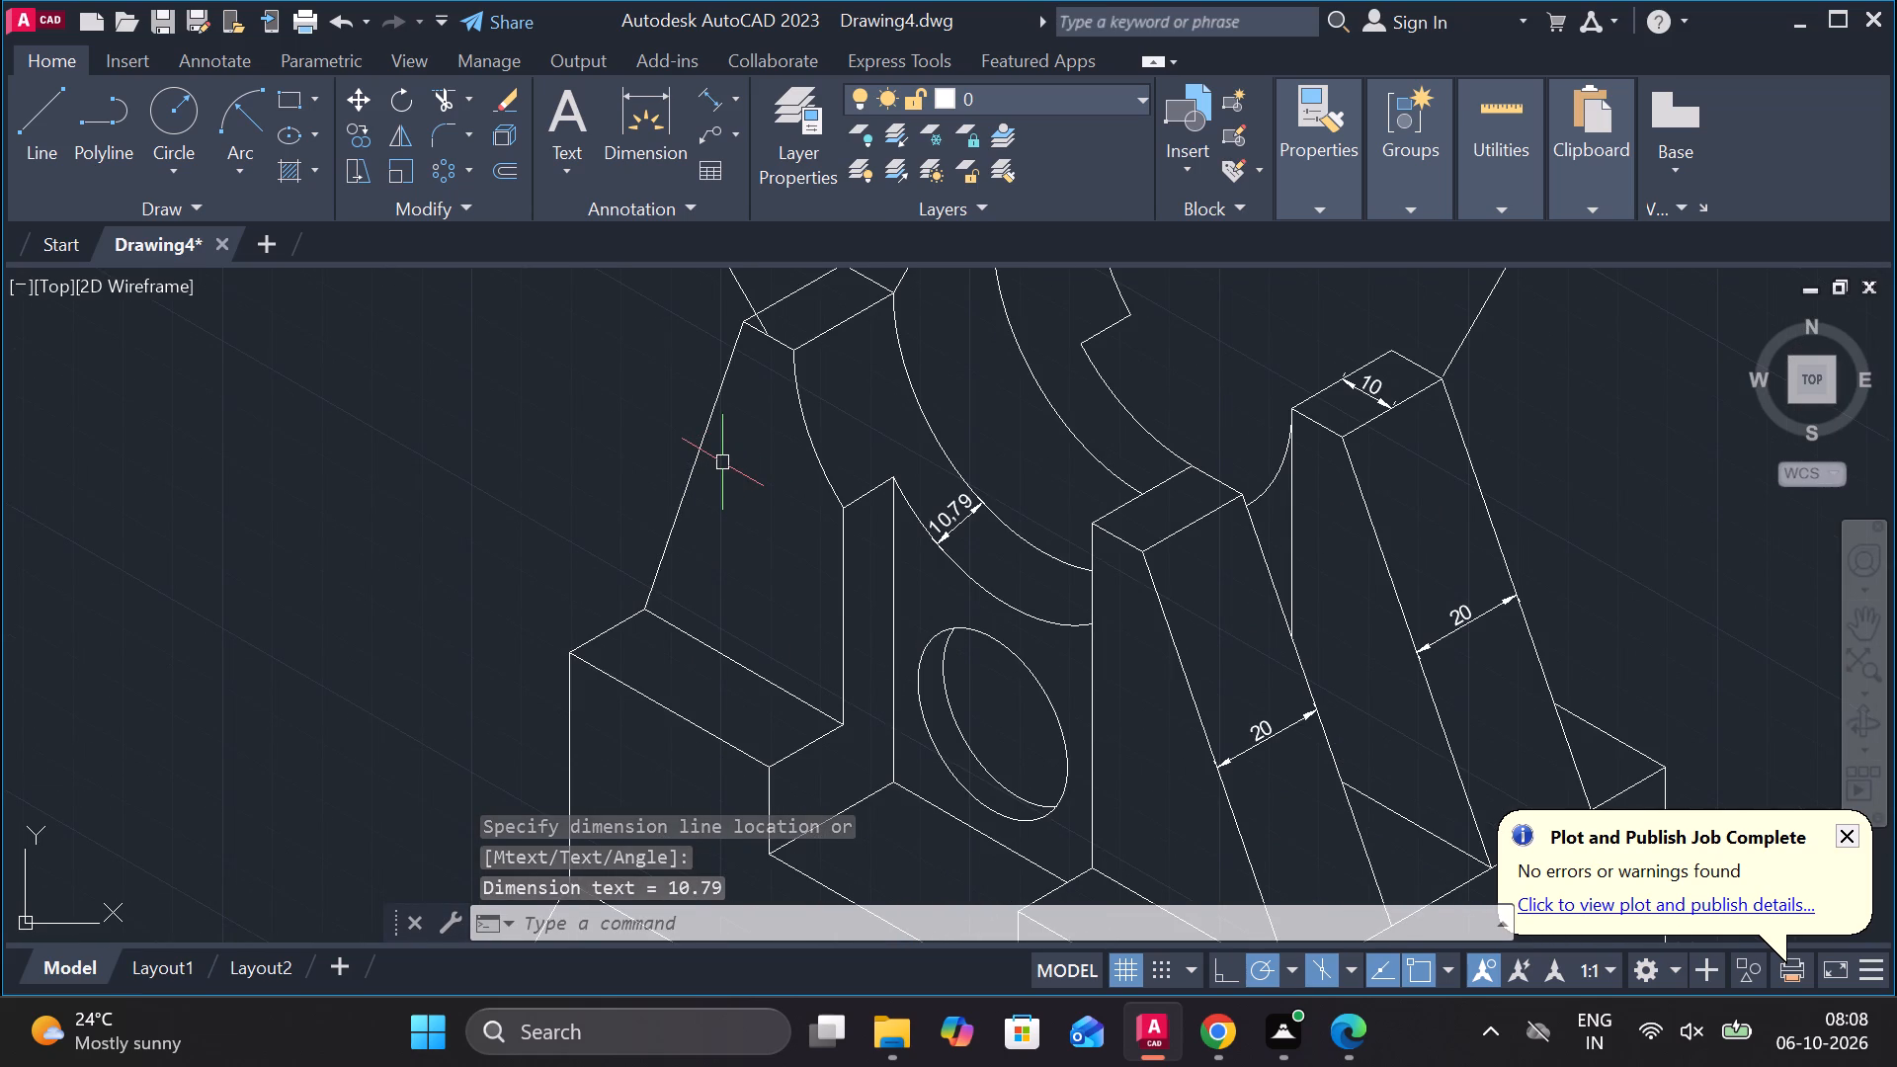
scroll(652, 462, down, 1)
middle_drag(521, 460, 666, 345)
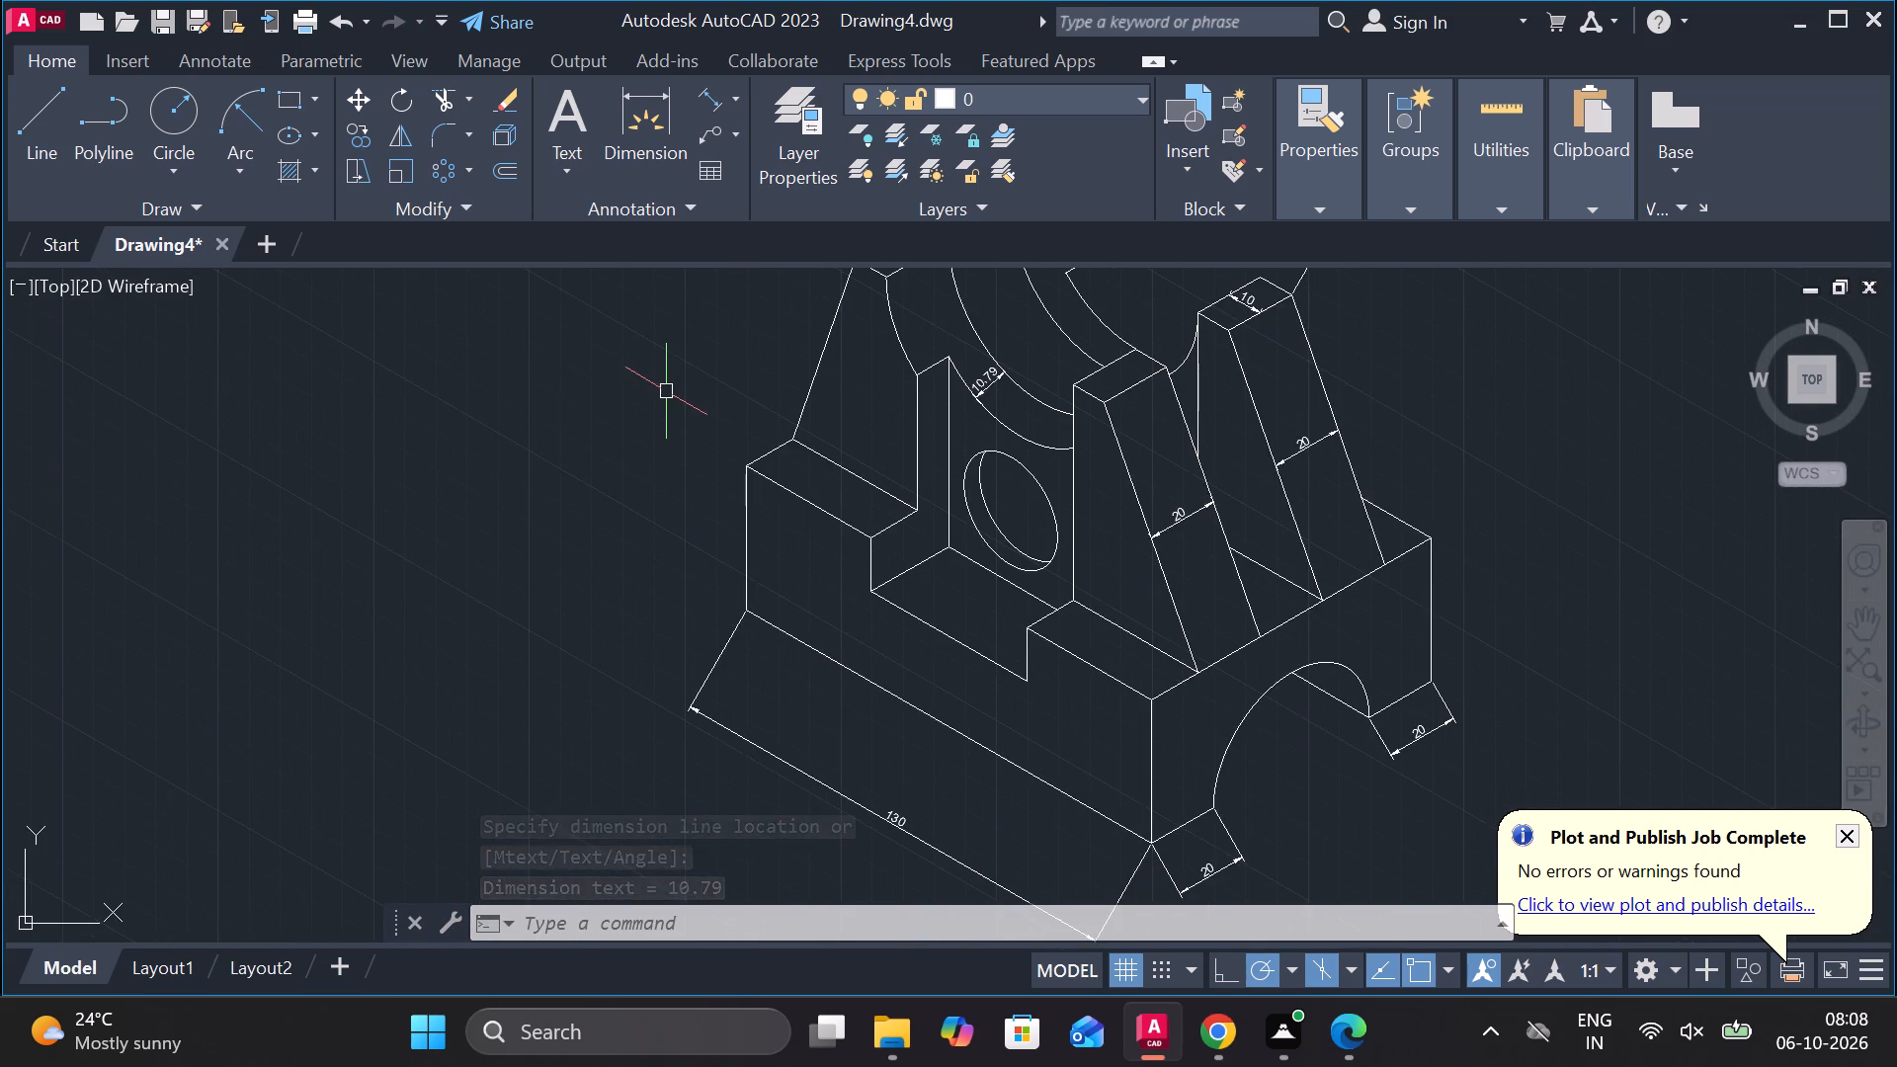
key(space)
click(852, 477)
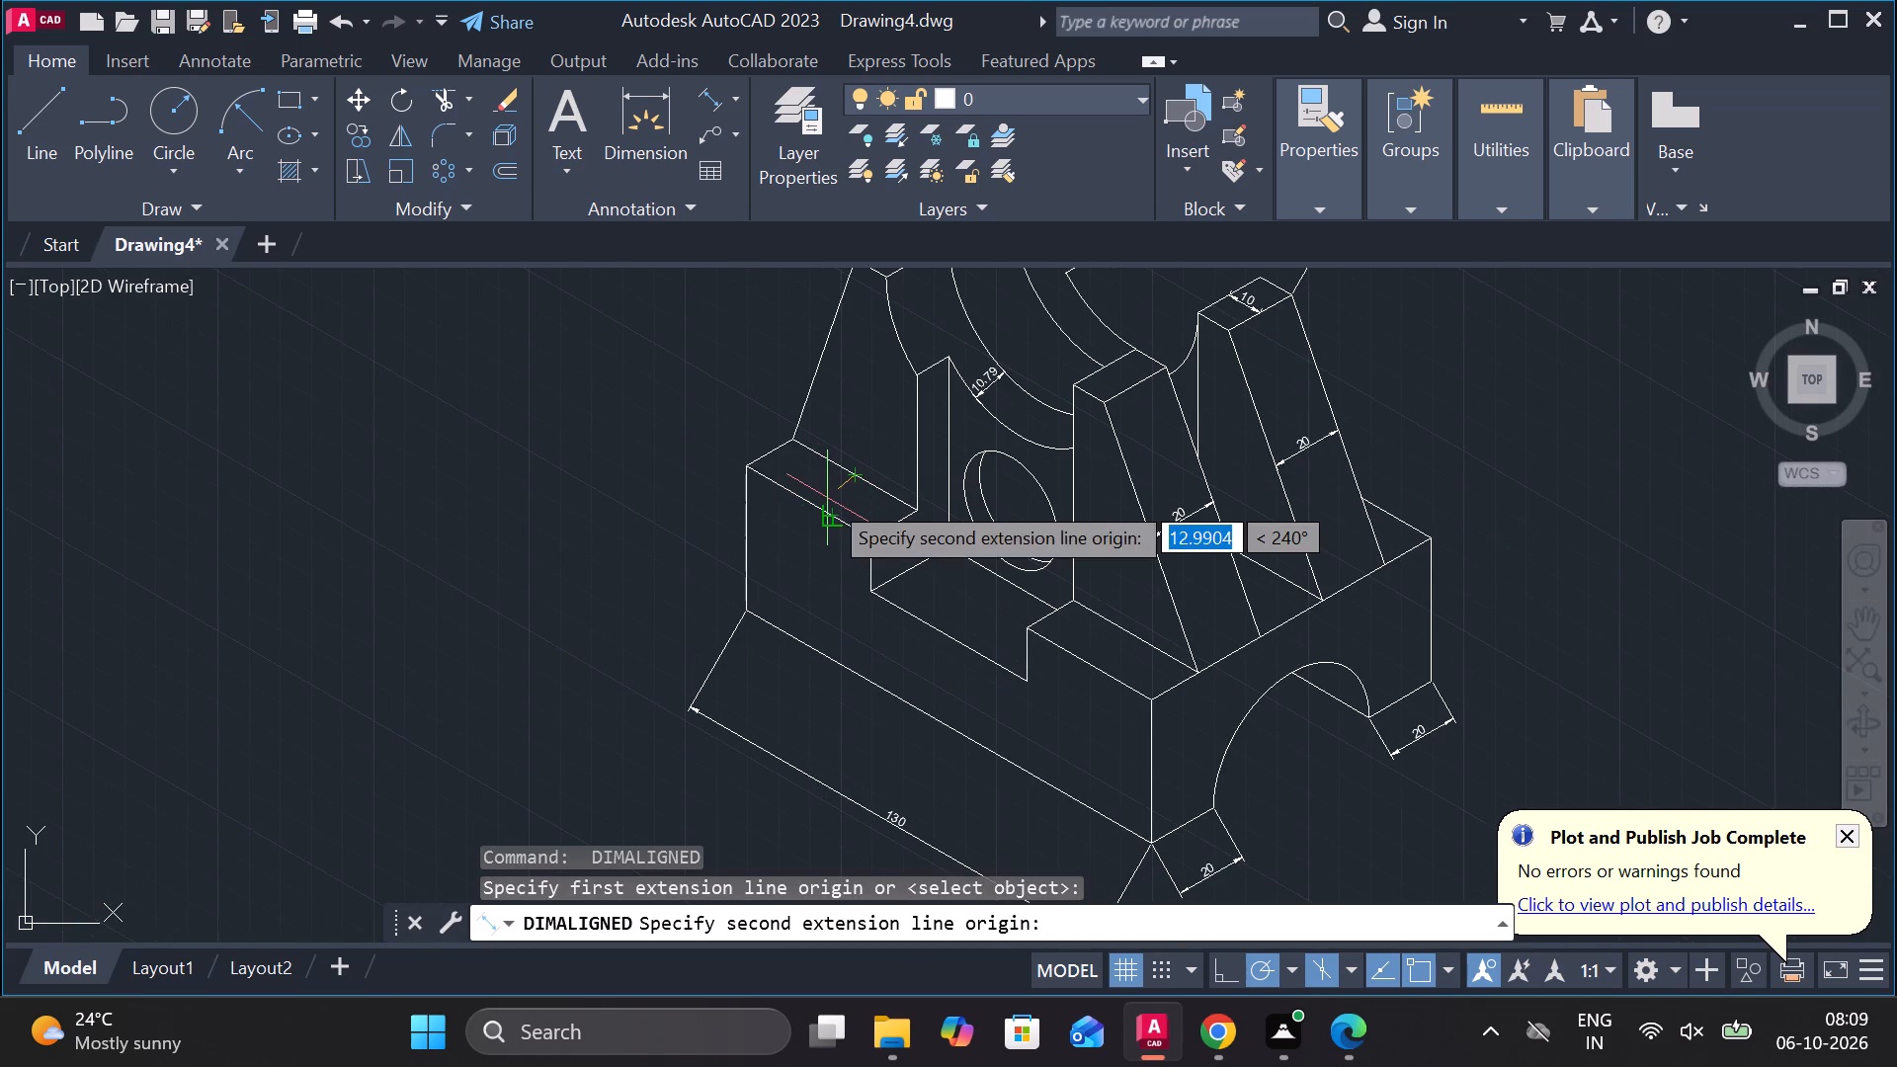
click(818, 507)
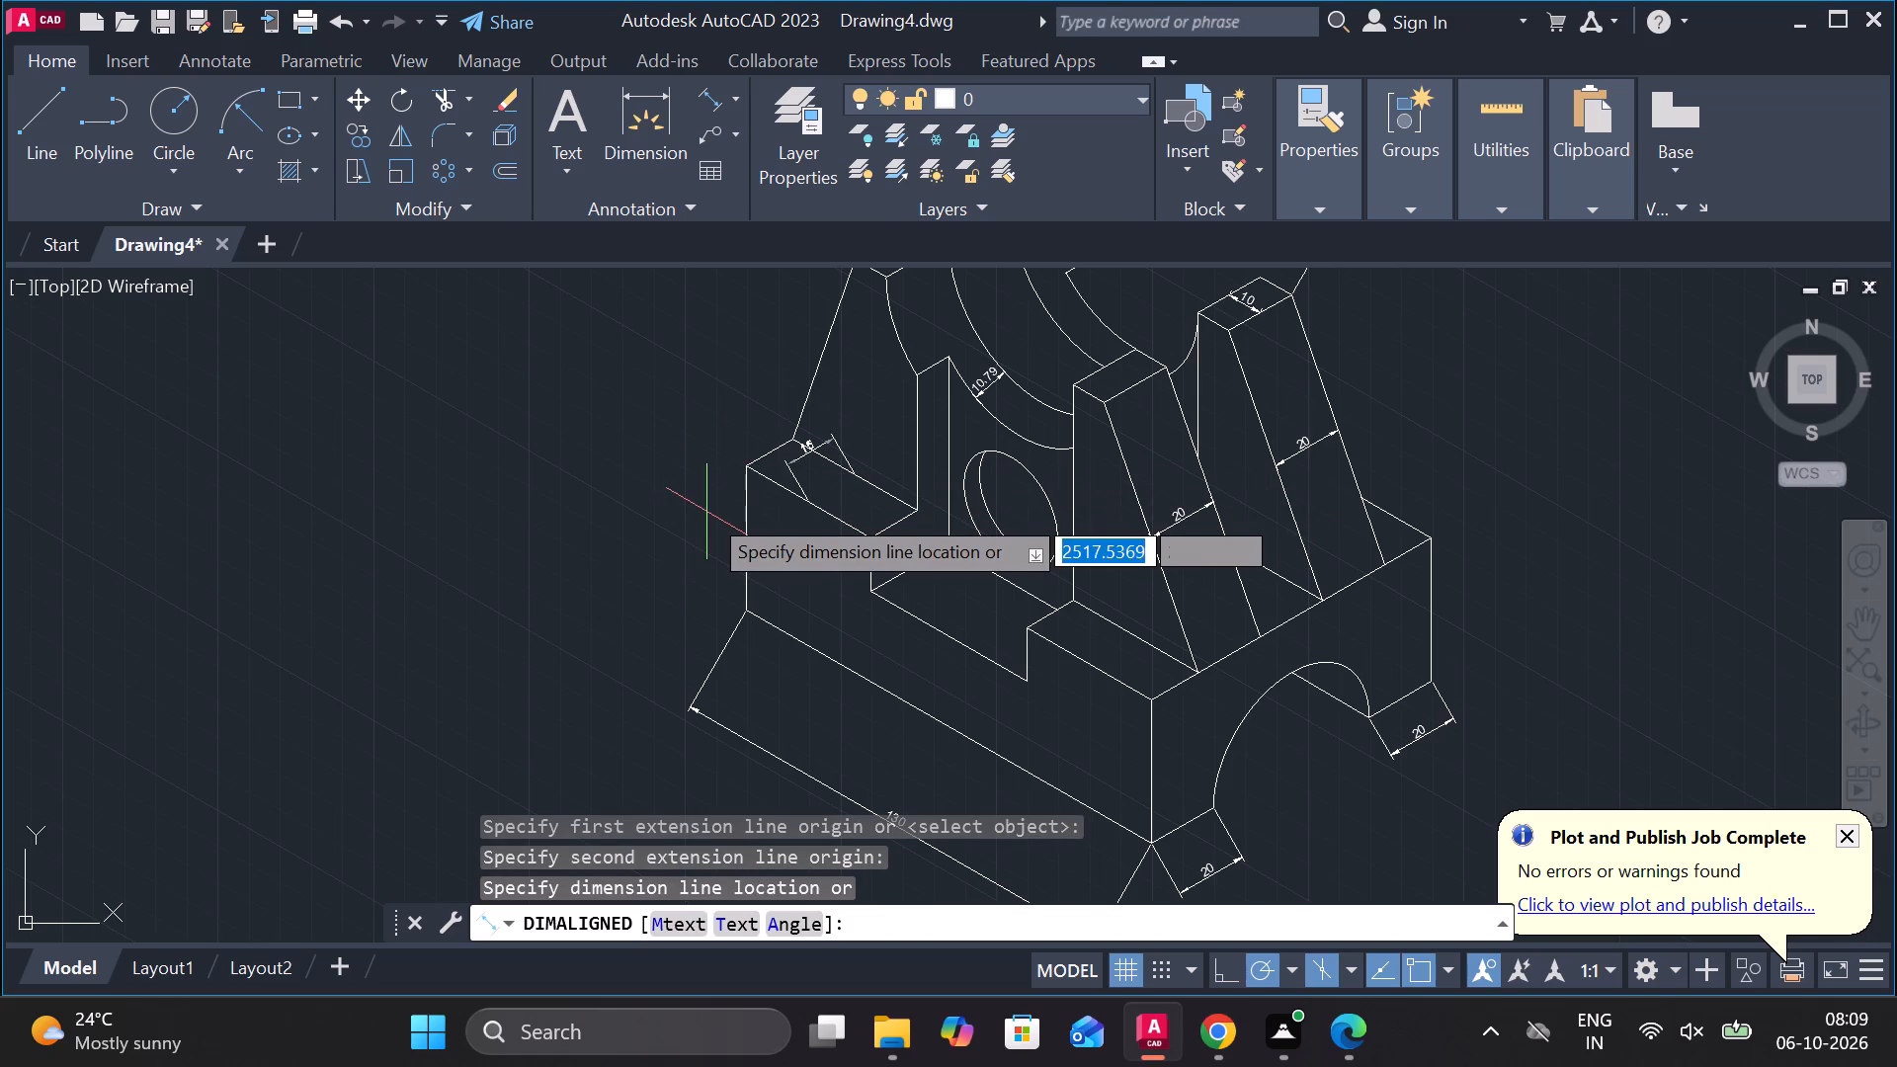
scroll(706, 512, up, 1)
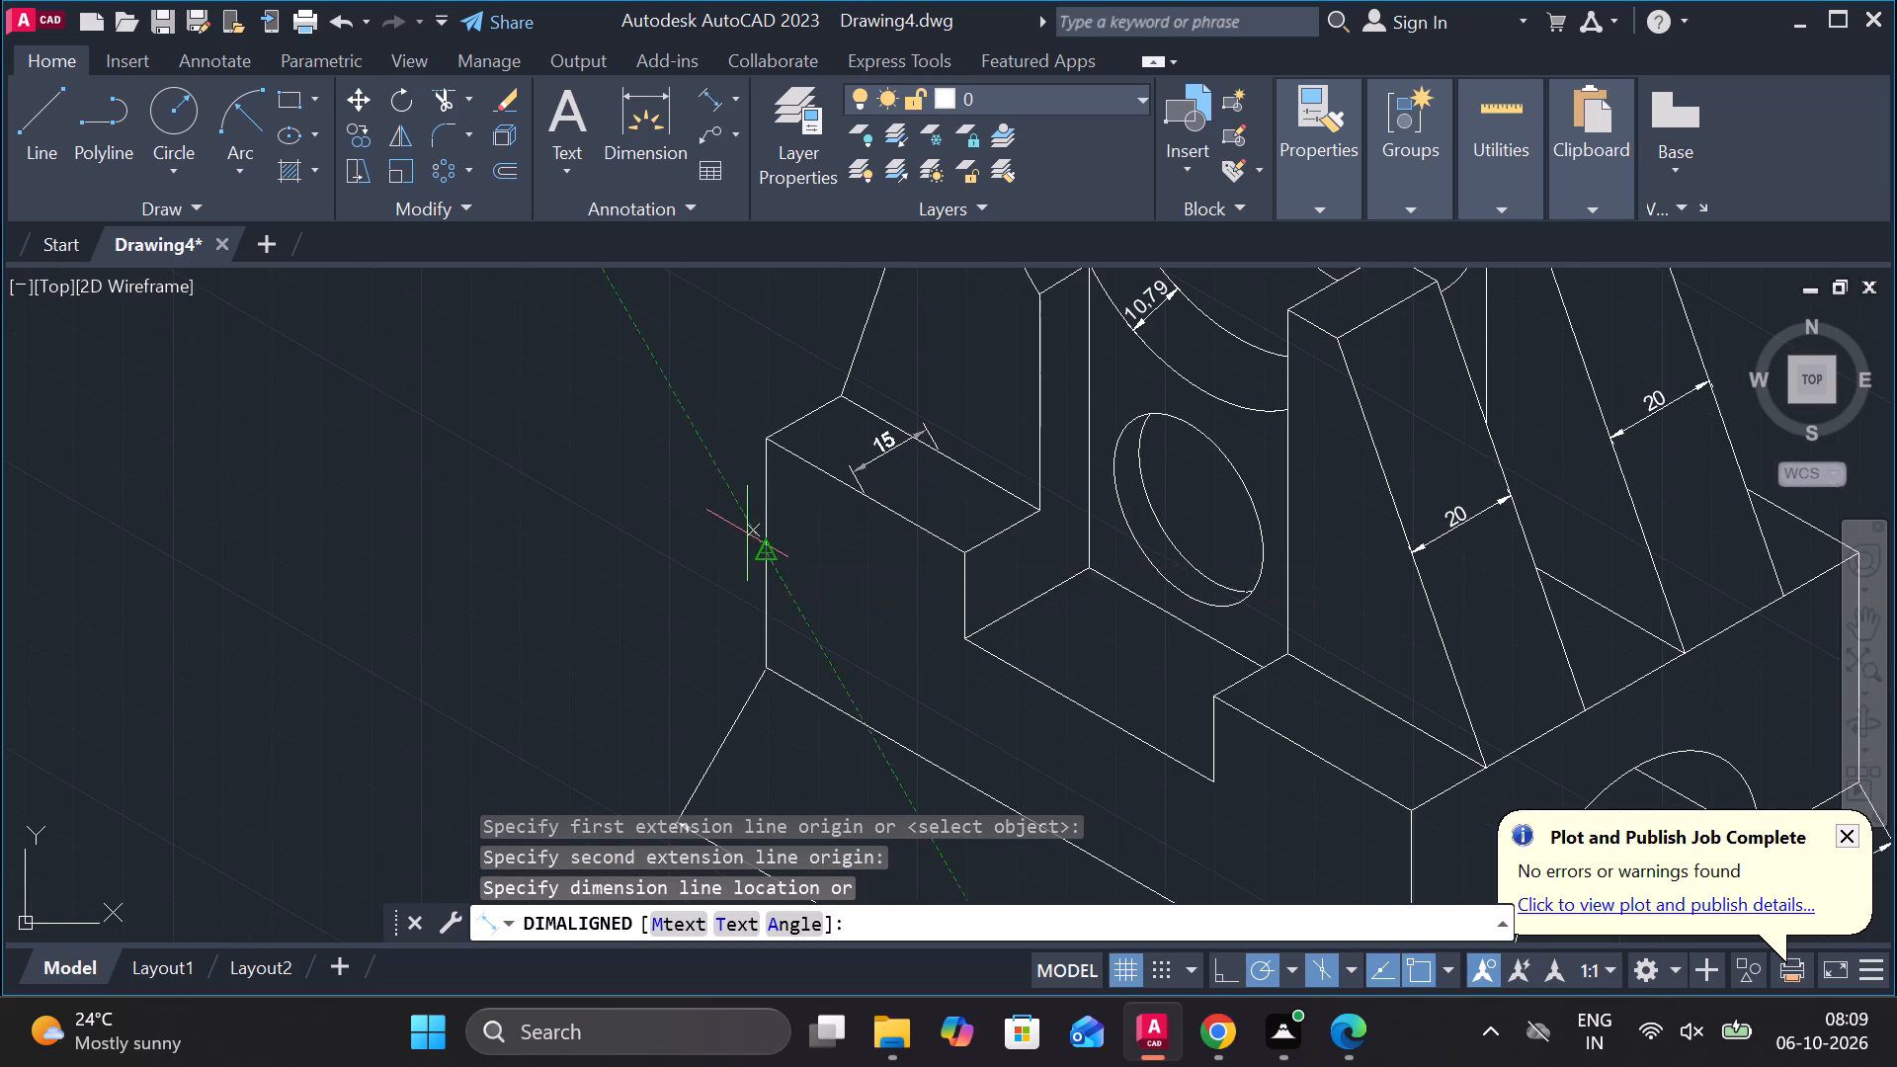
click(746, 533)
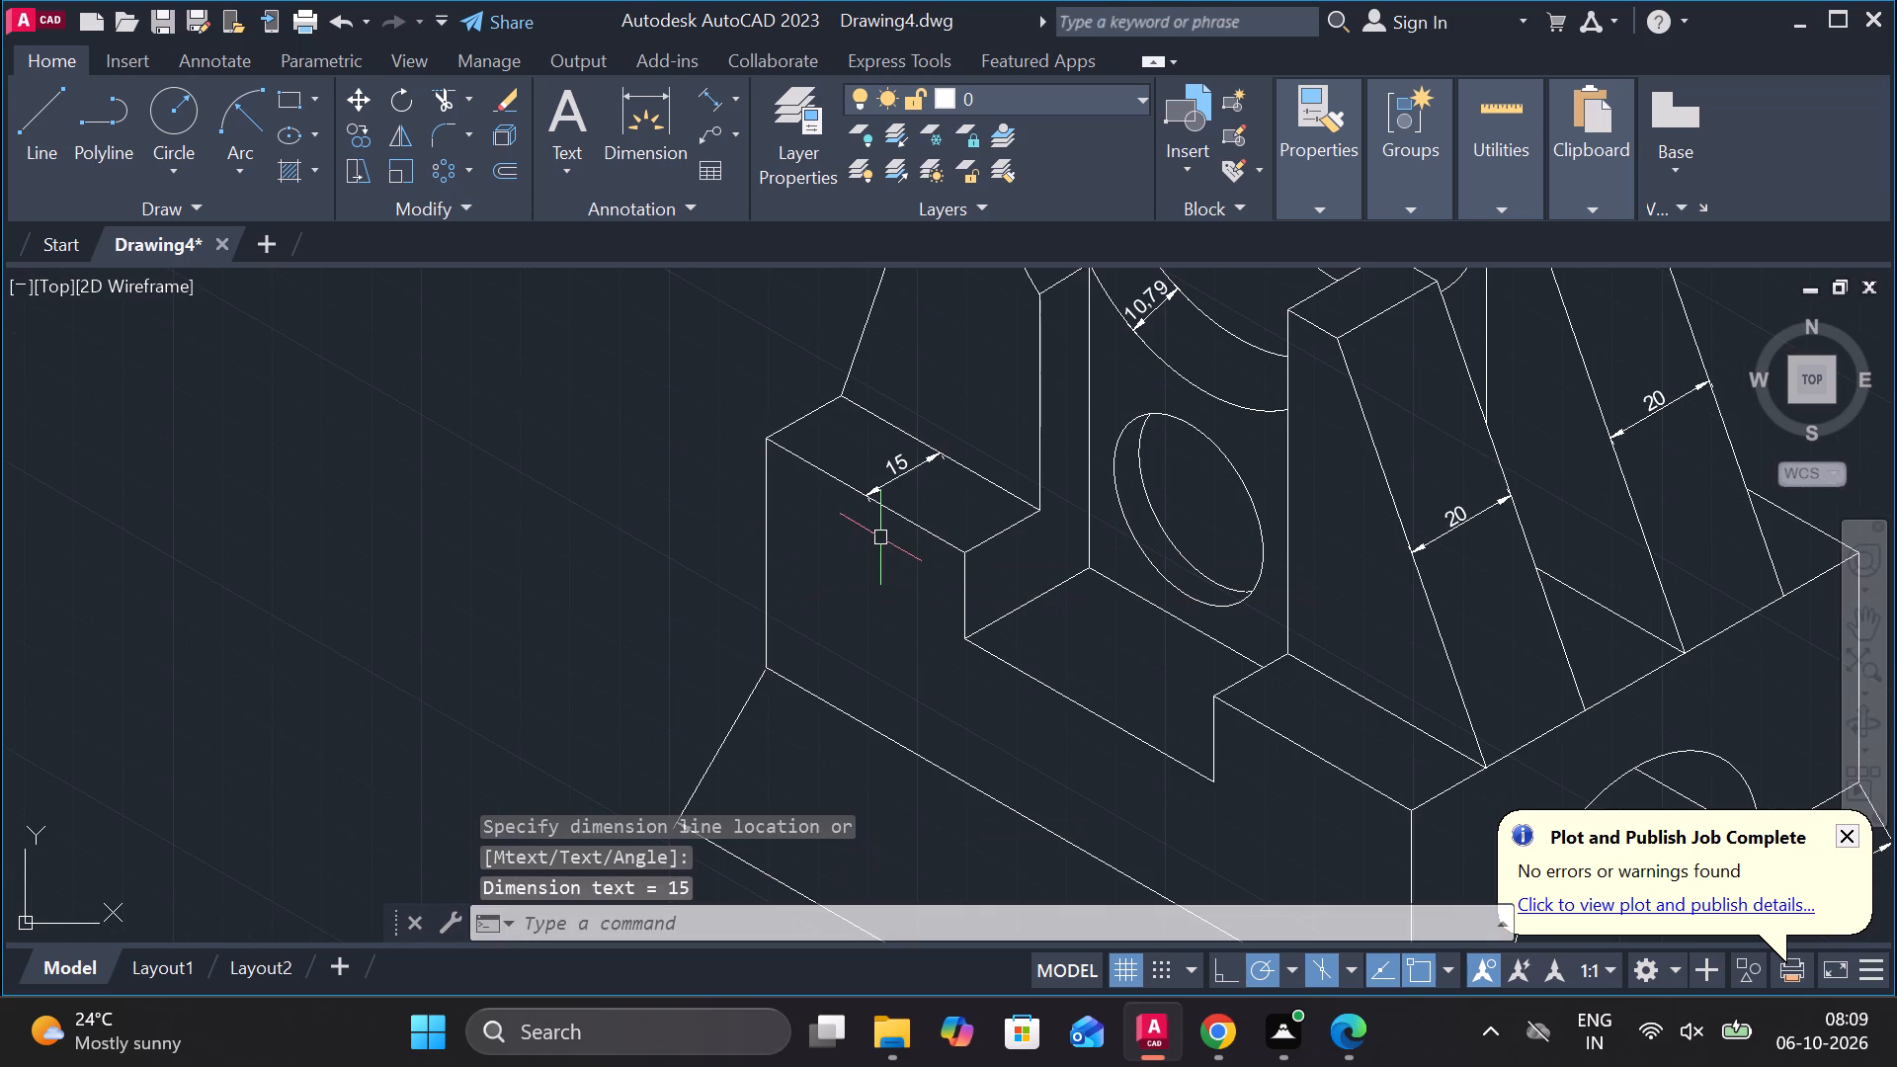
Add an aligned dimension for the height of the raised ledge's vertical edge down to the notch floor.
scroll(900, 514, up, 2)
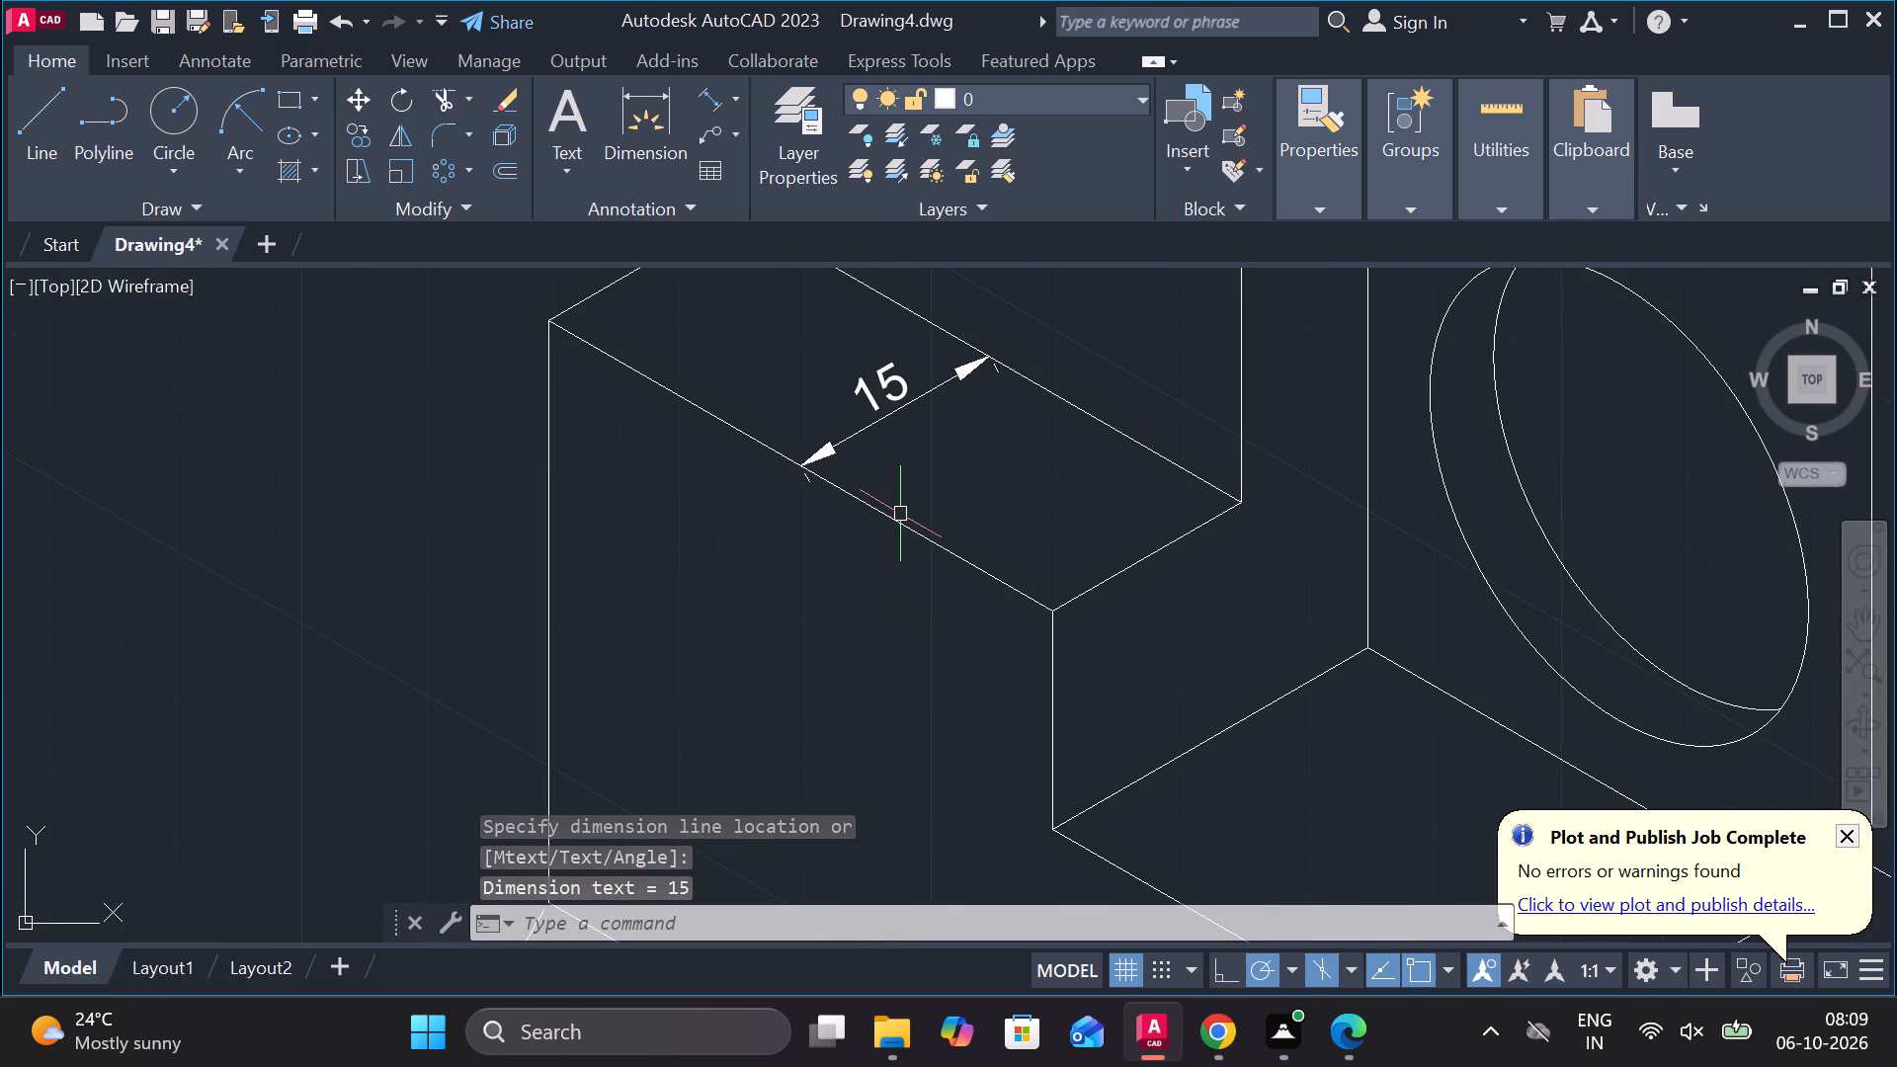
key(space)
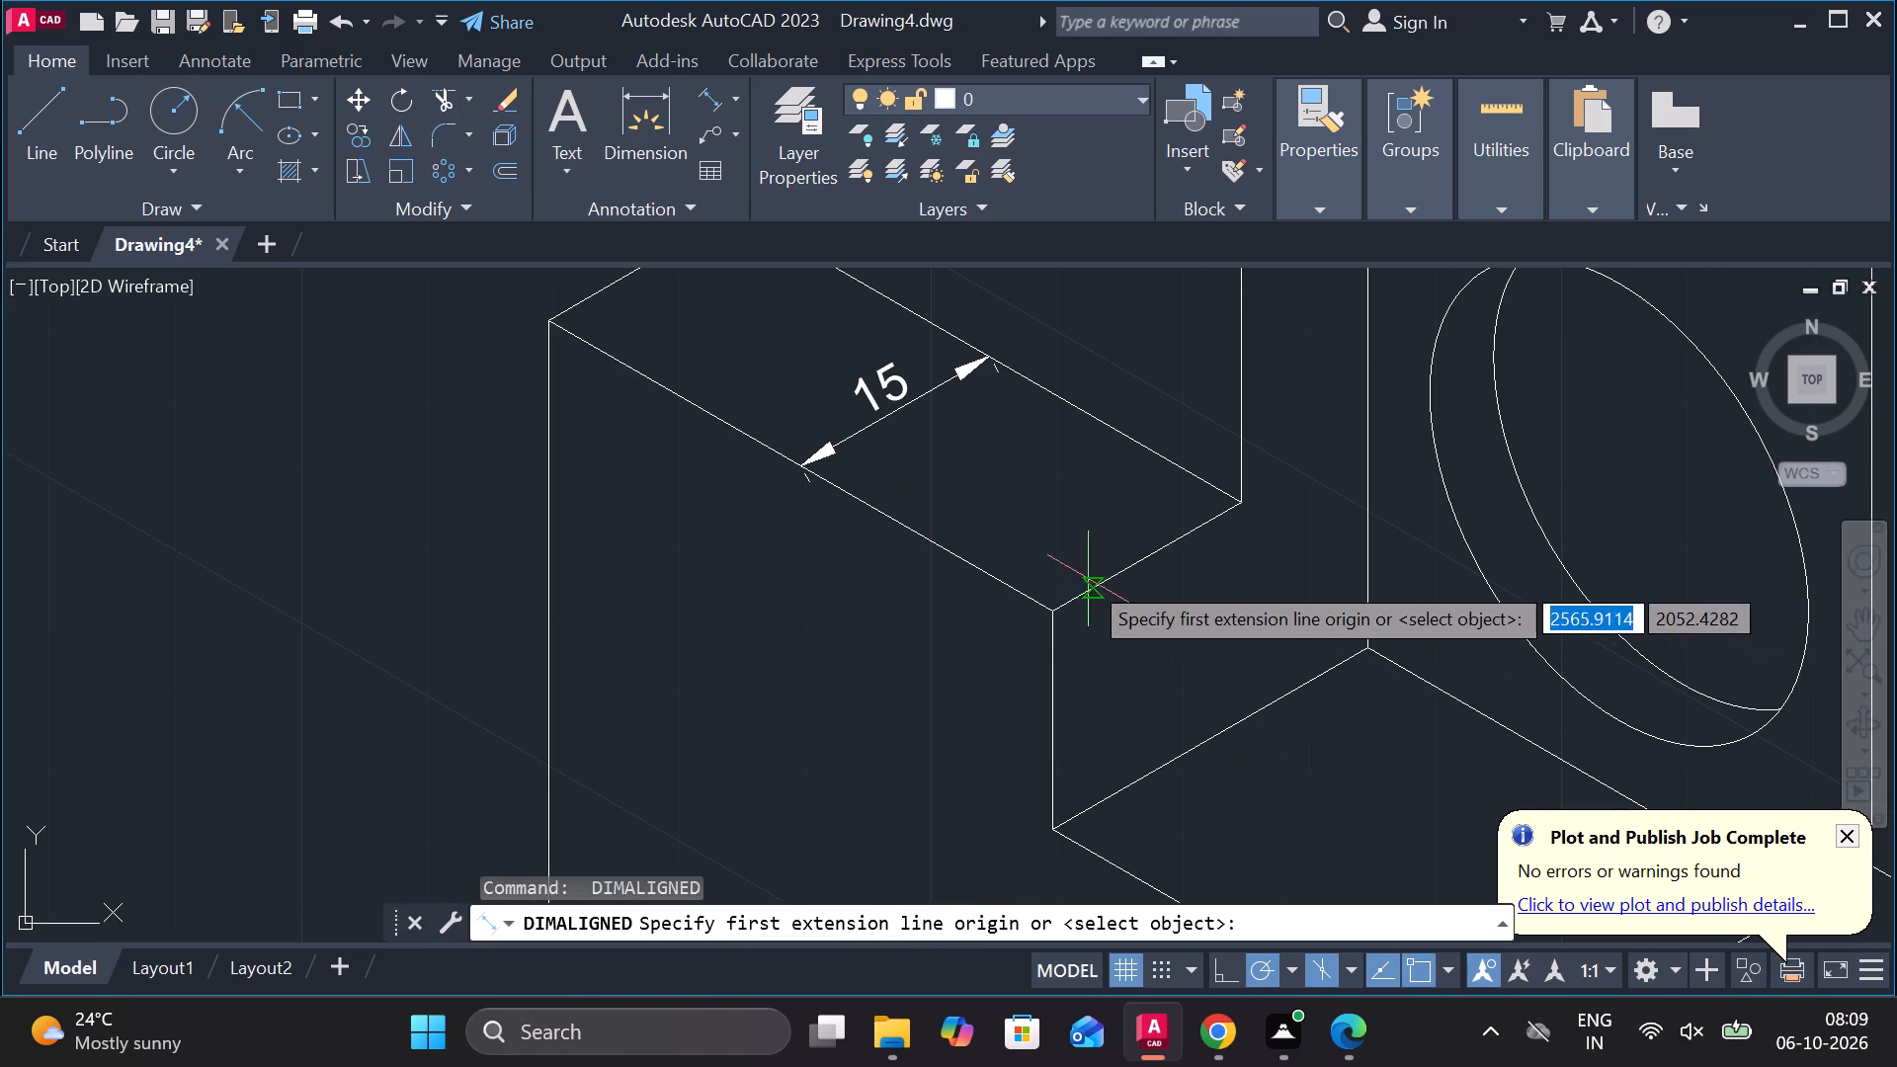
click(1052, 601)
click(1045, 829)
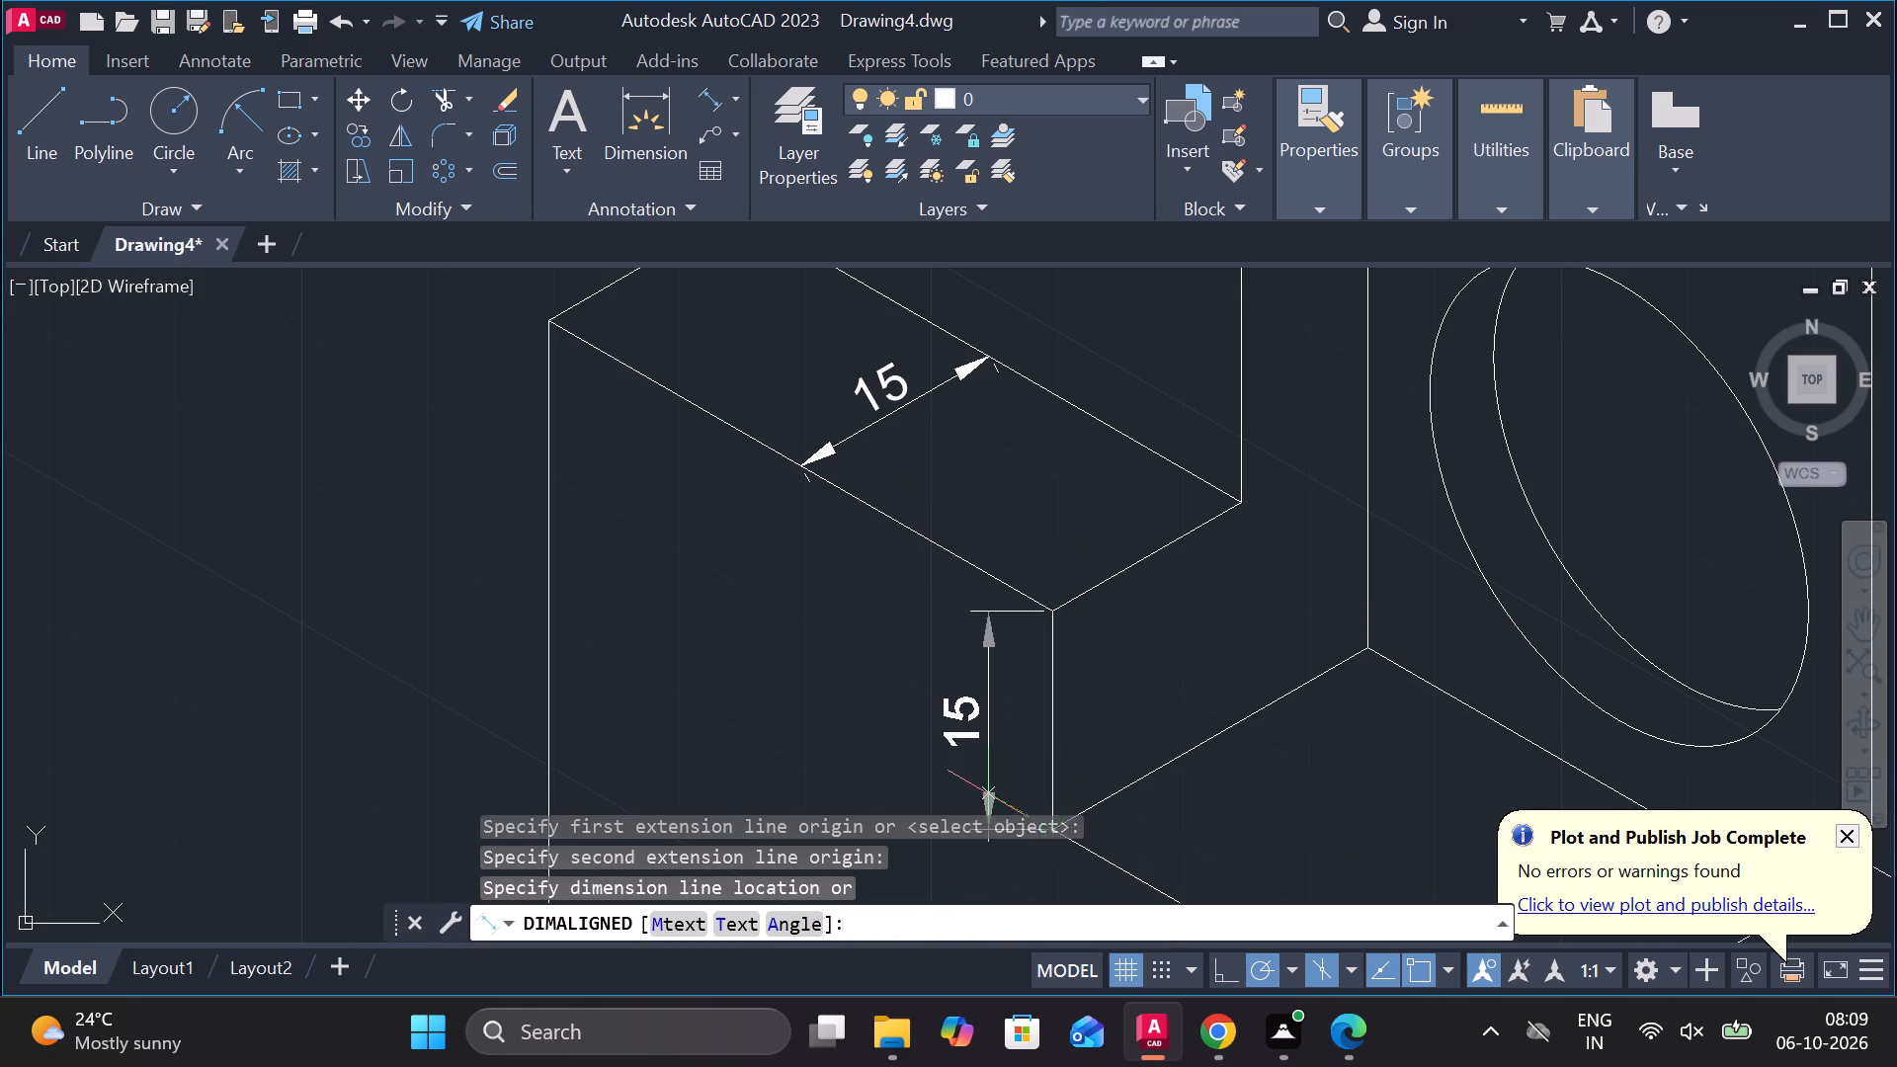
click(936, 770)
Add an aligned dimension along the short edge of the notch floor, from the back corner to the front corner.
scroll(925, 737, down, 2)
middle_click(881, 713)
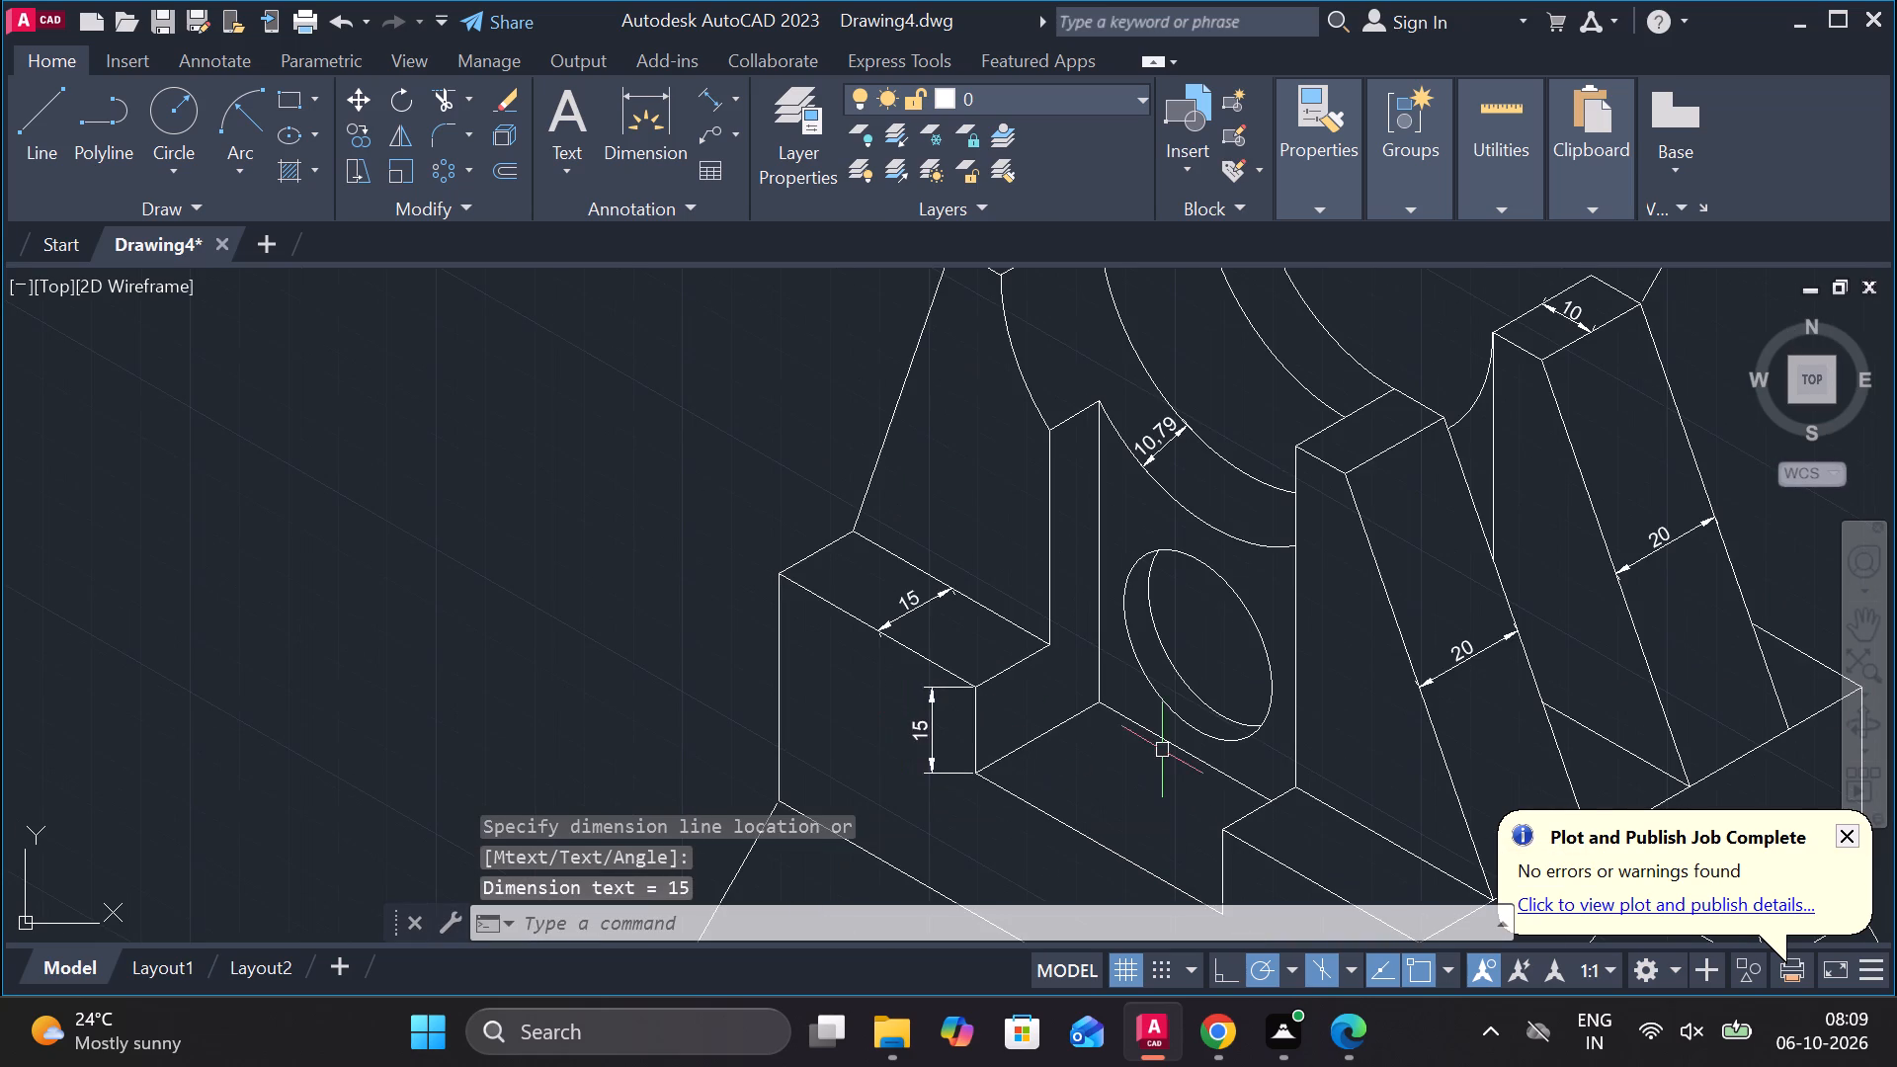
middle_drag(1163, 750, 1075, 671)
key(space)
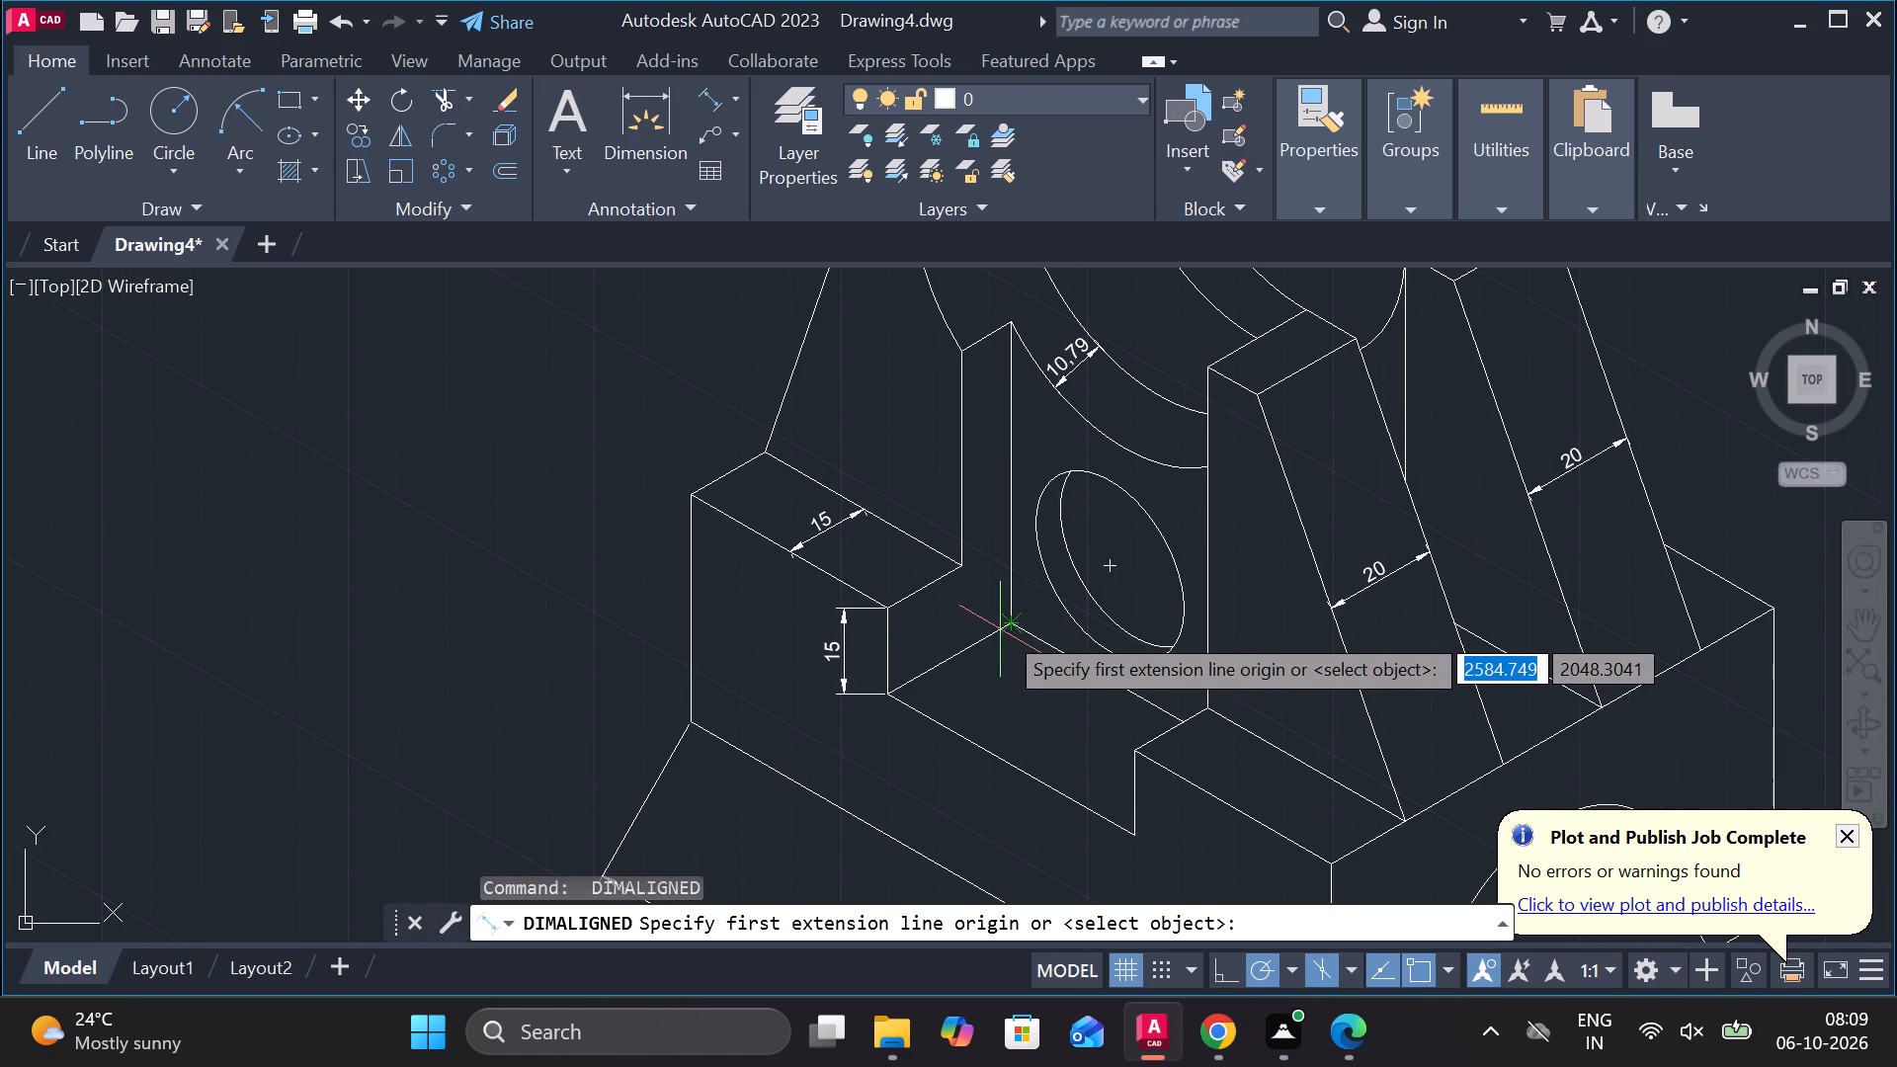
click(1015, 624)
click(894, 686)
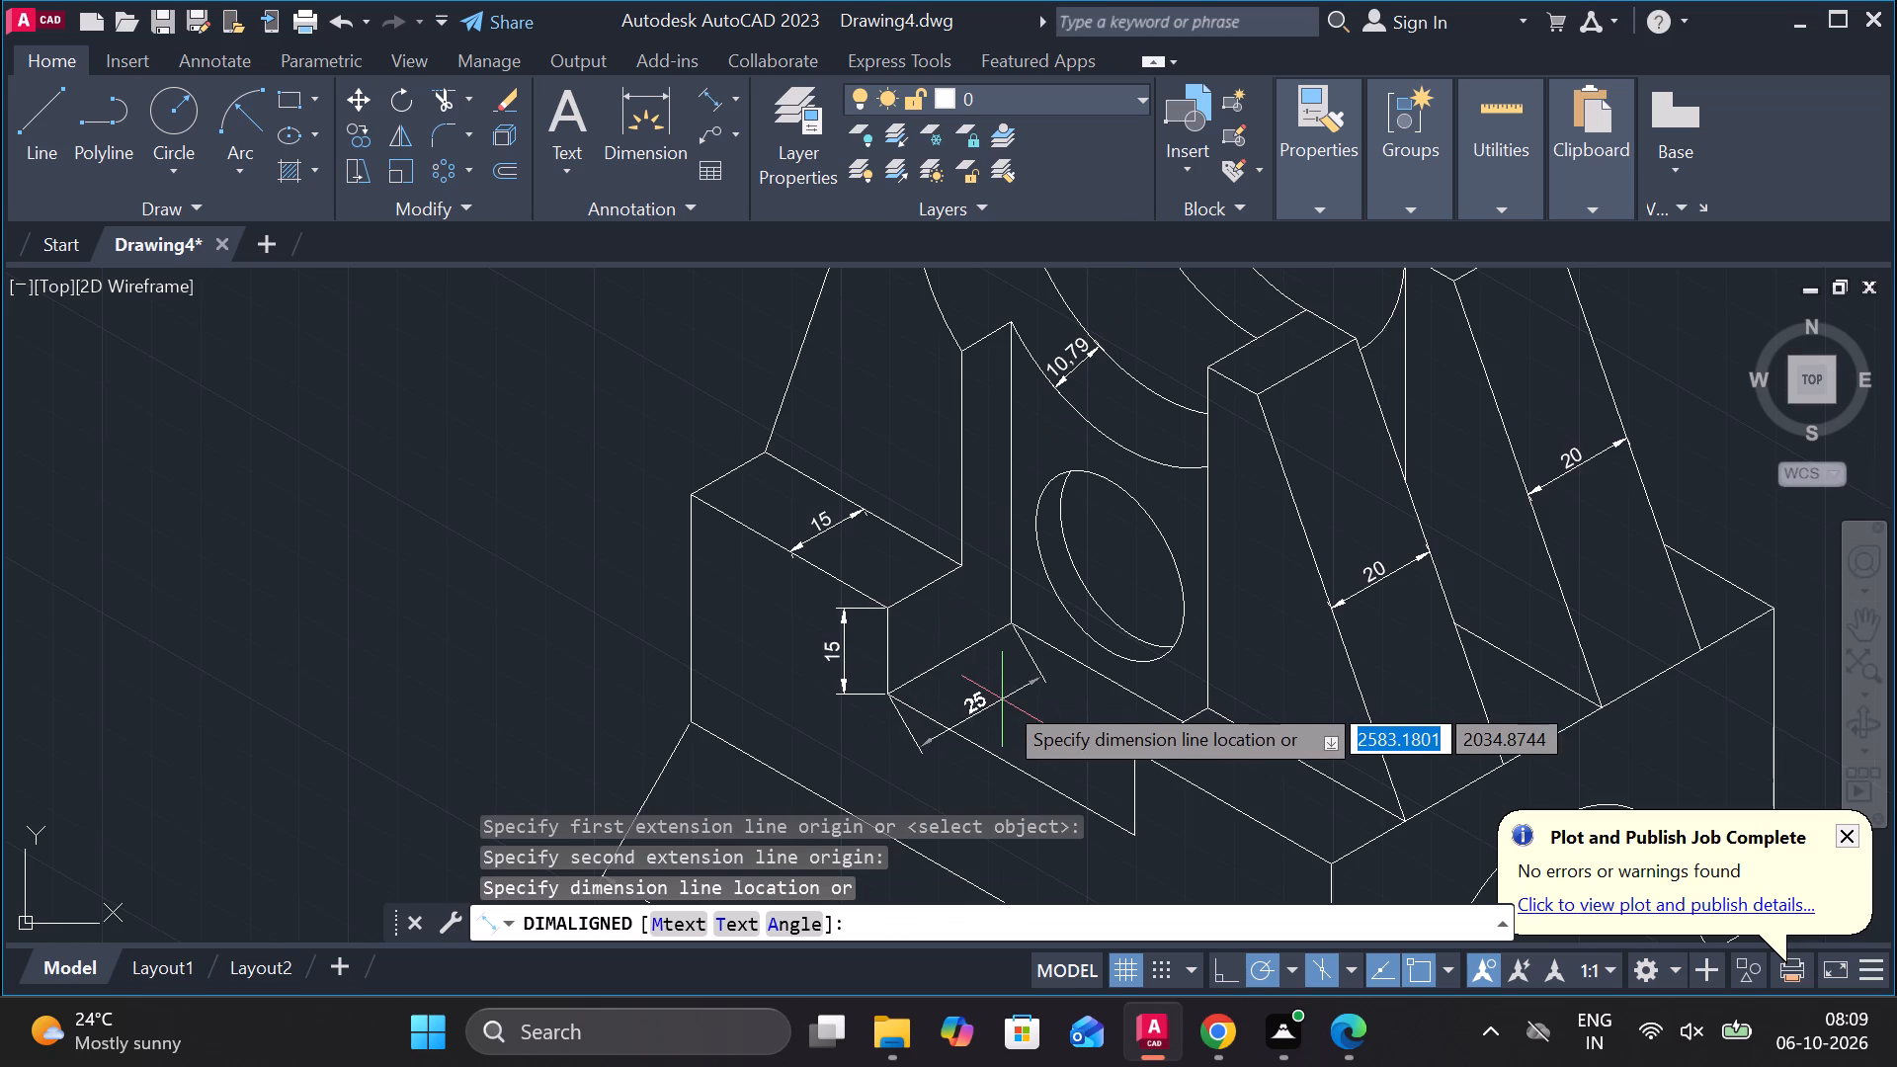
click(1002, 704)
Dimension the vertical edge height of the front rib beside the round hole, from its top corner to the base.
key(space)
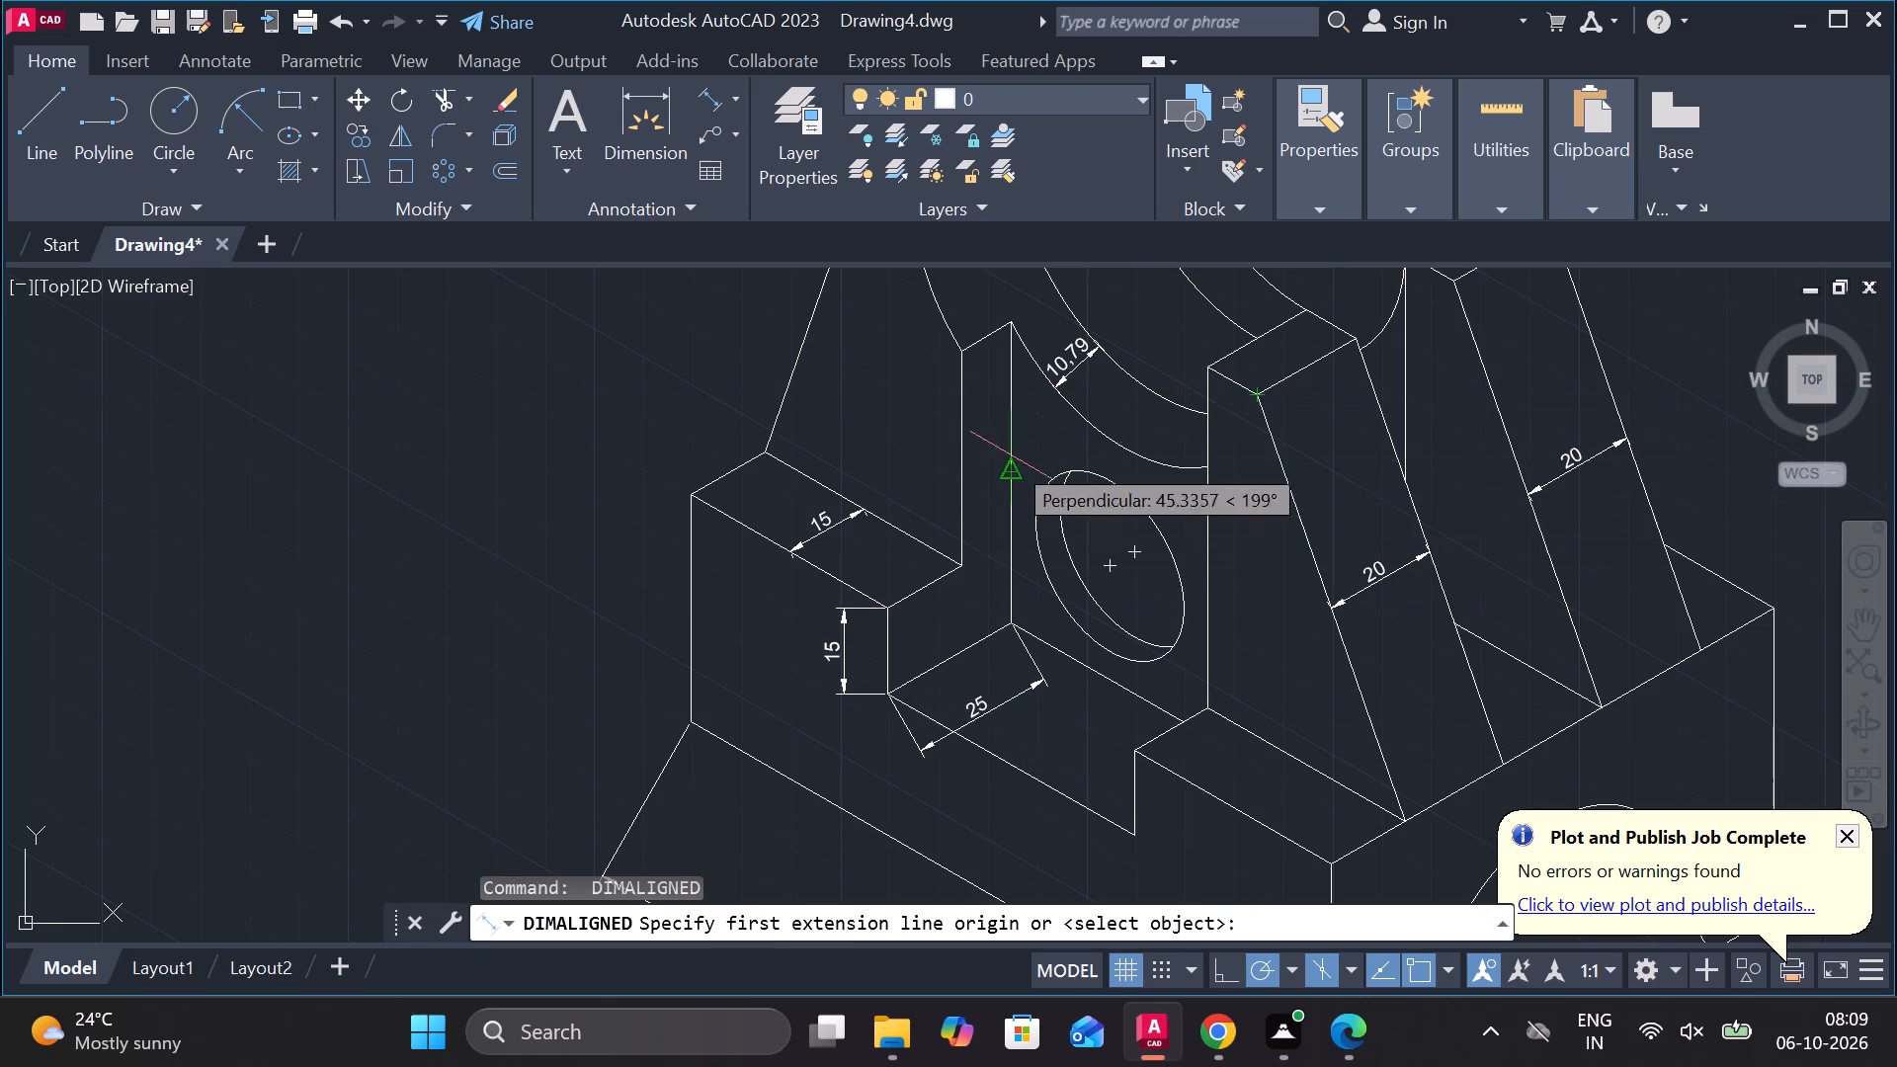
click(1213, 373)
click(1224, 709)
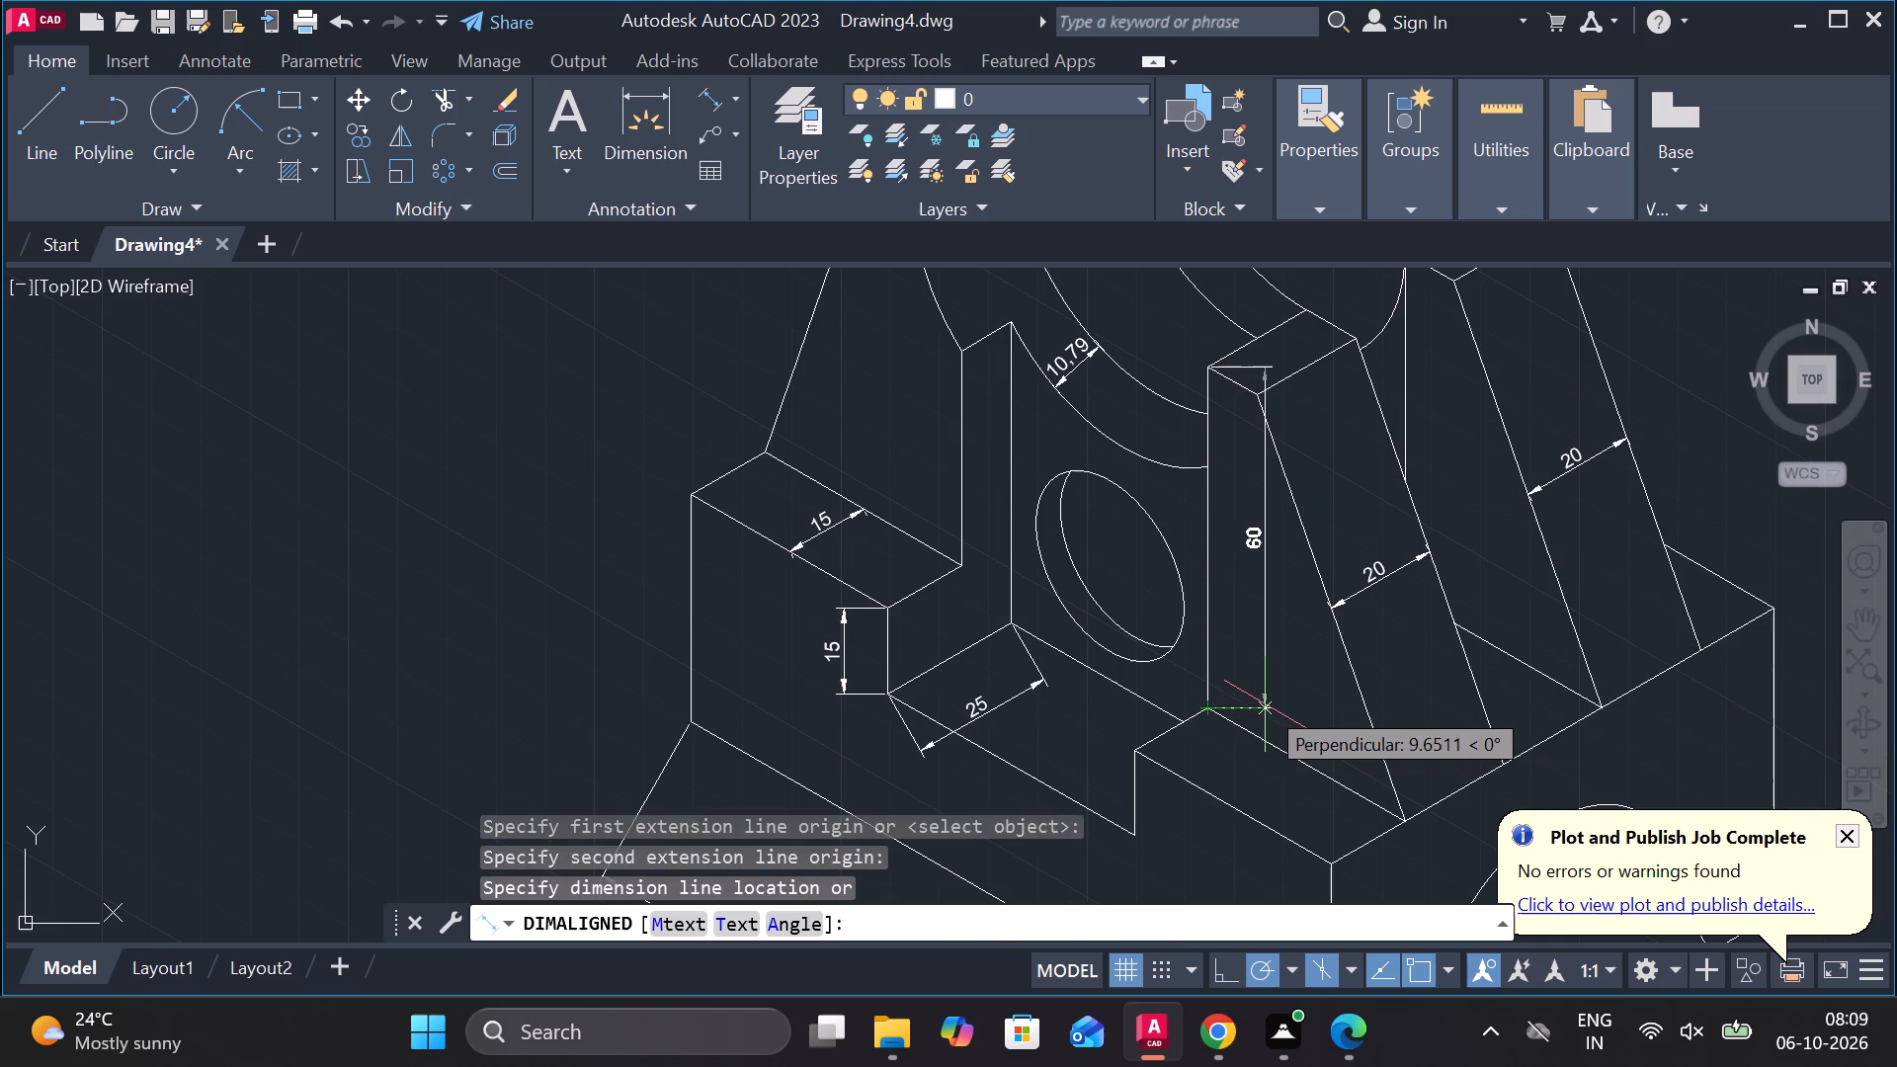
click(1265, 704)
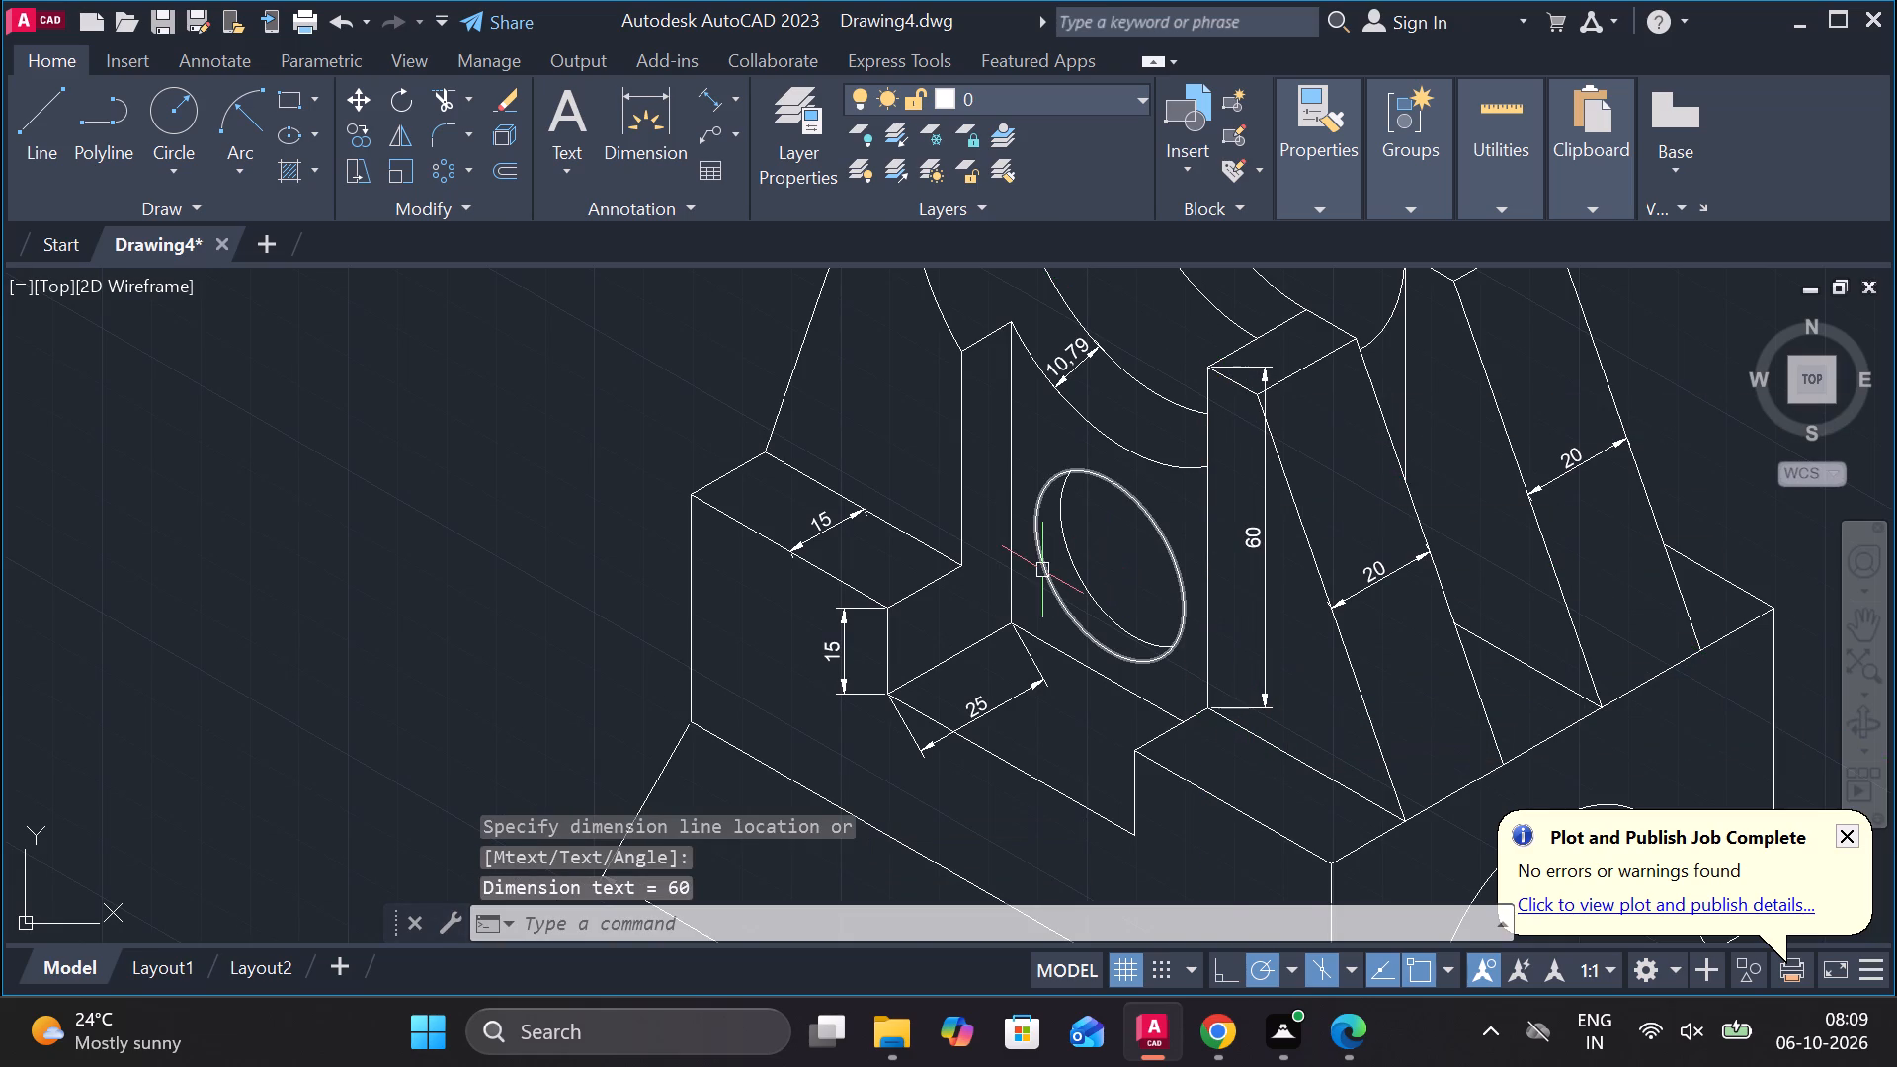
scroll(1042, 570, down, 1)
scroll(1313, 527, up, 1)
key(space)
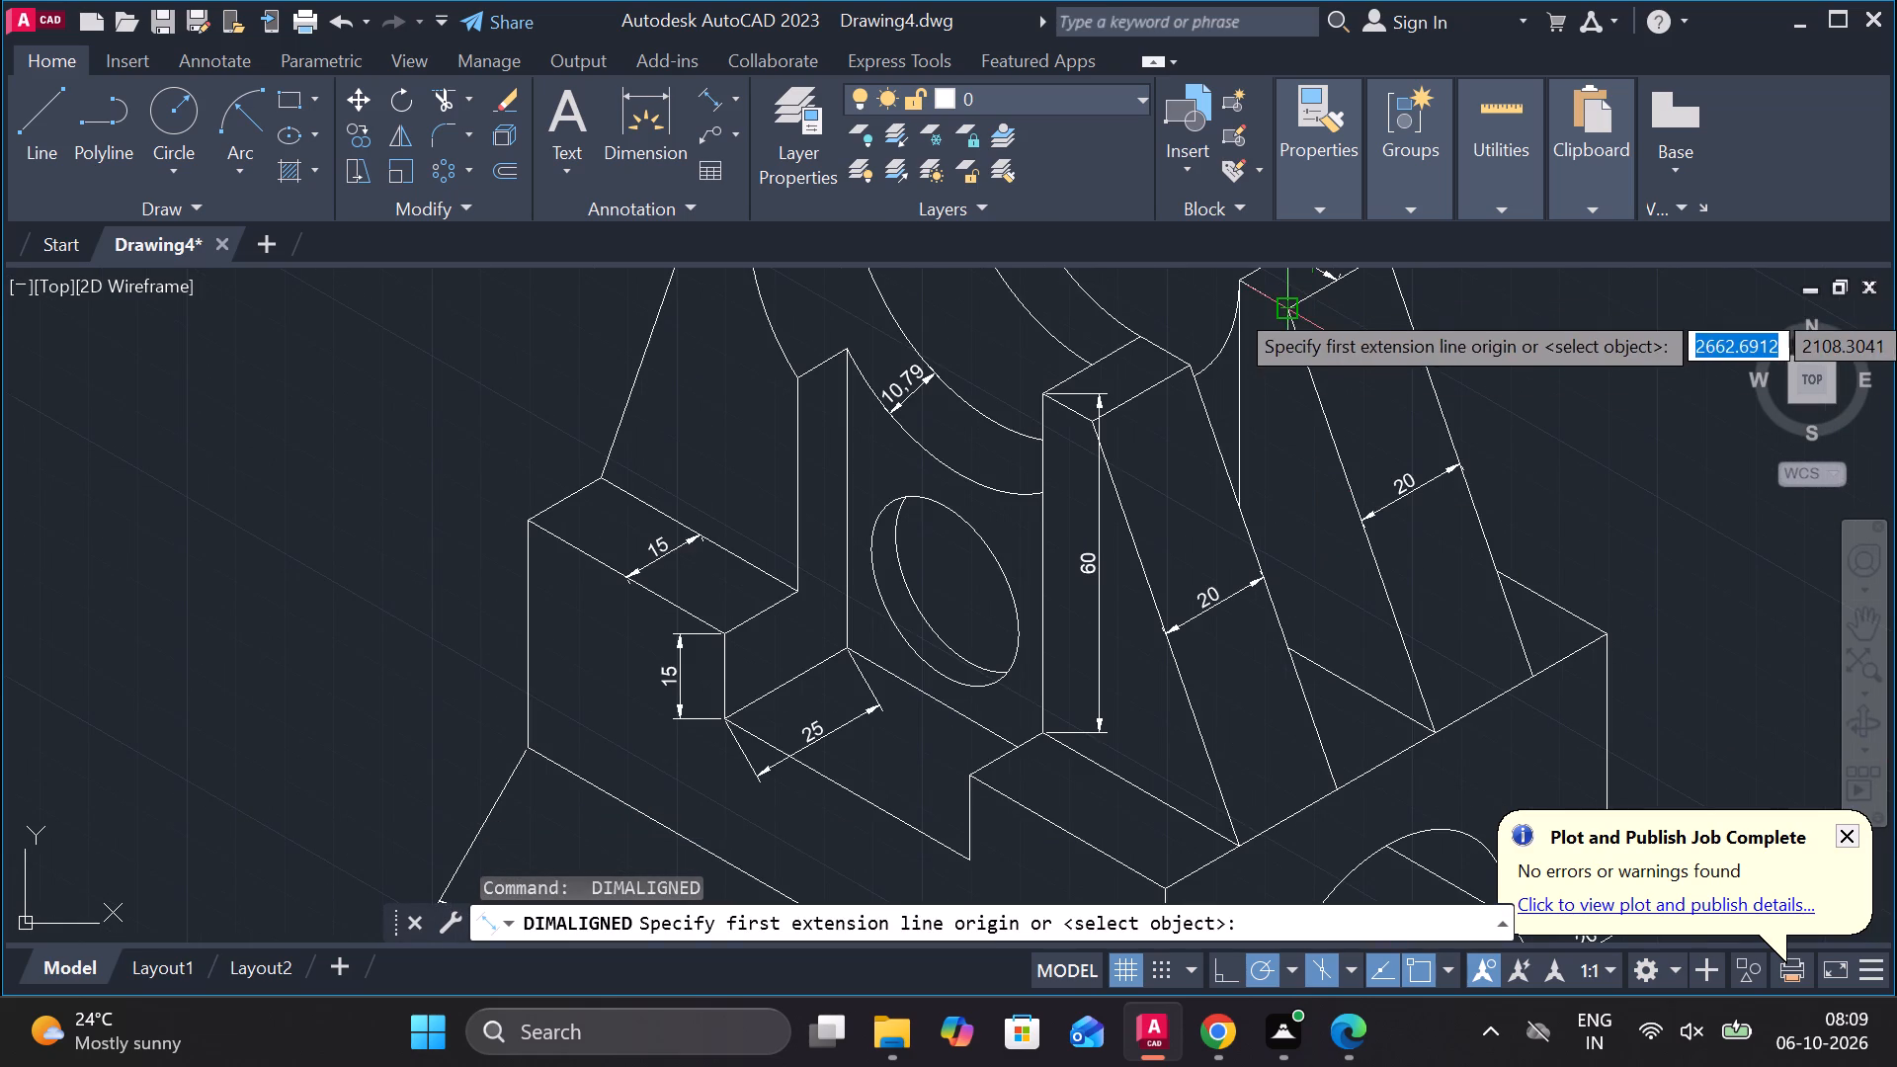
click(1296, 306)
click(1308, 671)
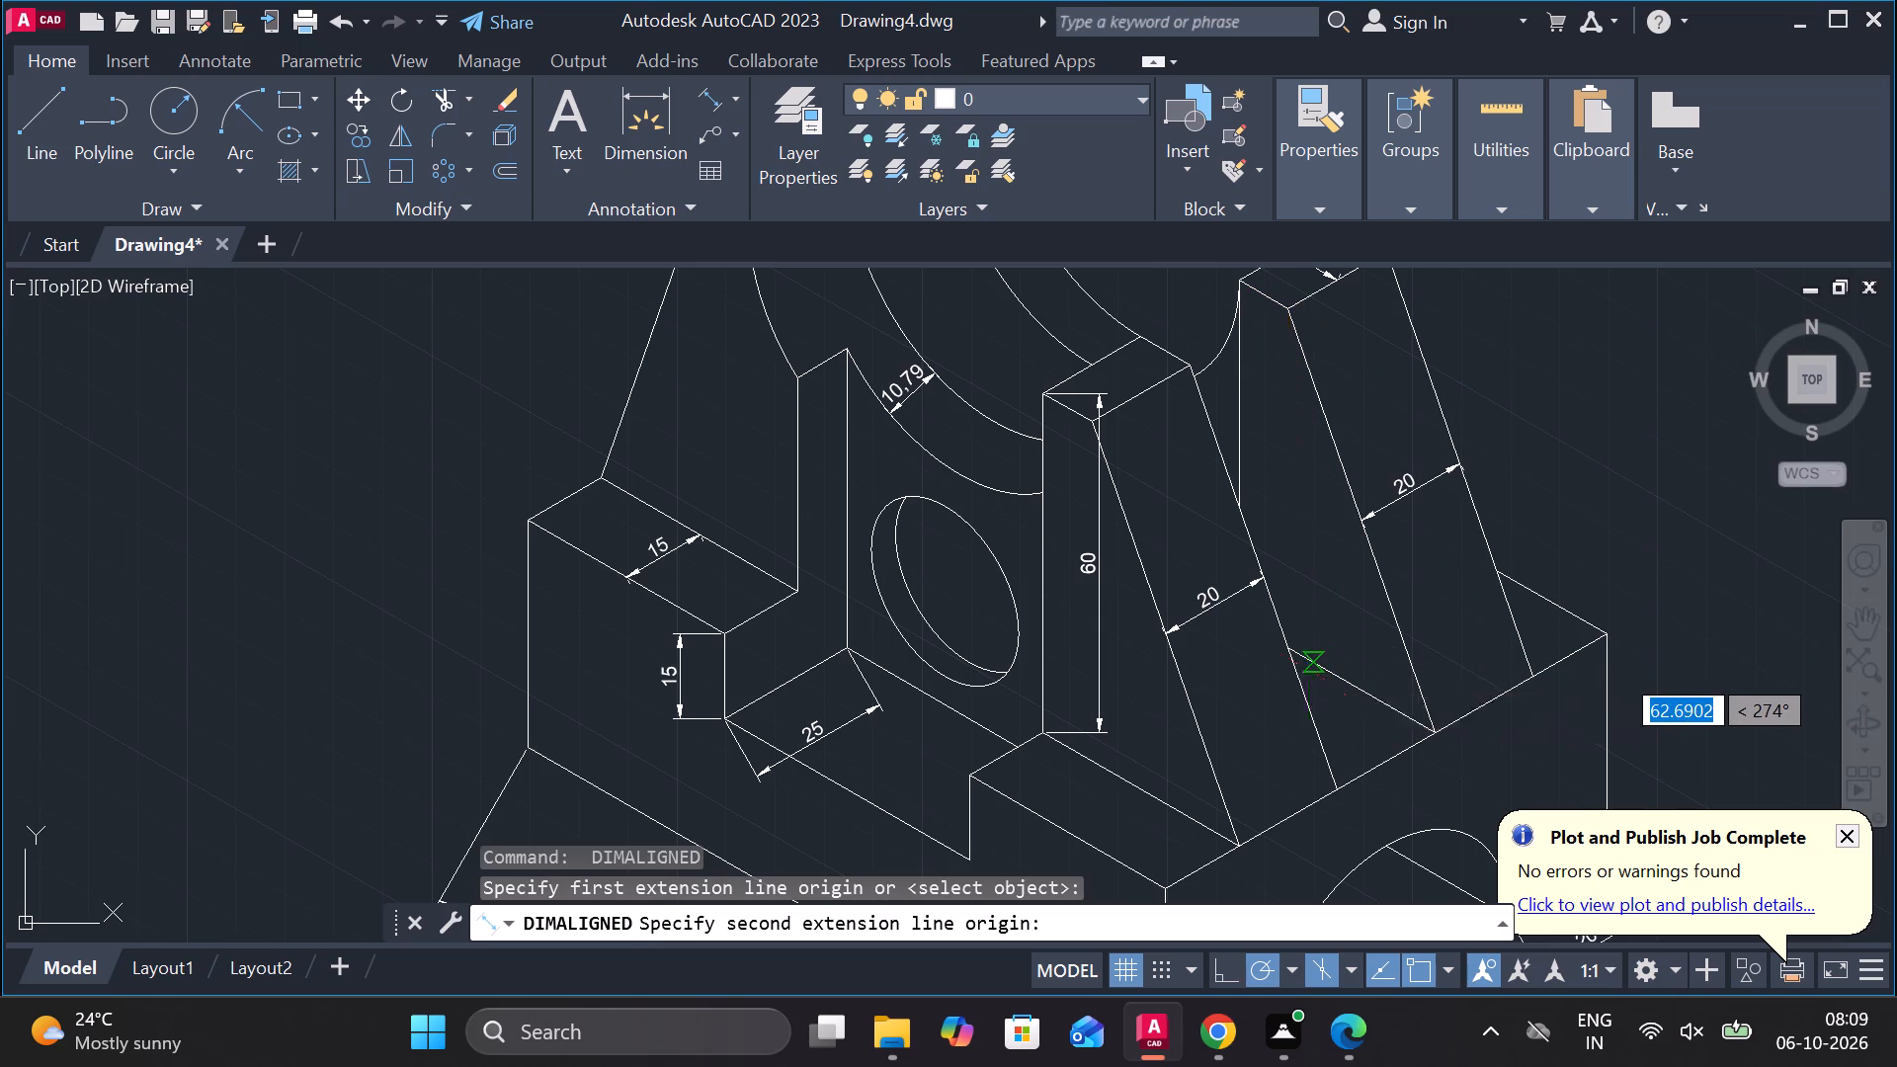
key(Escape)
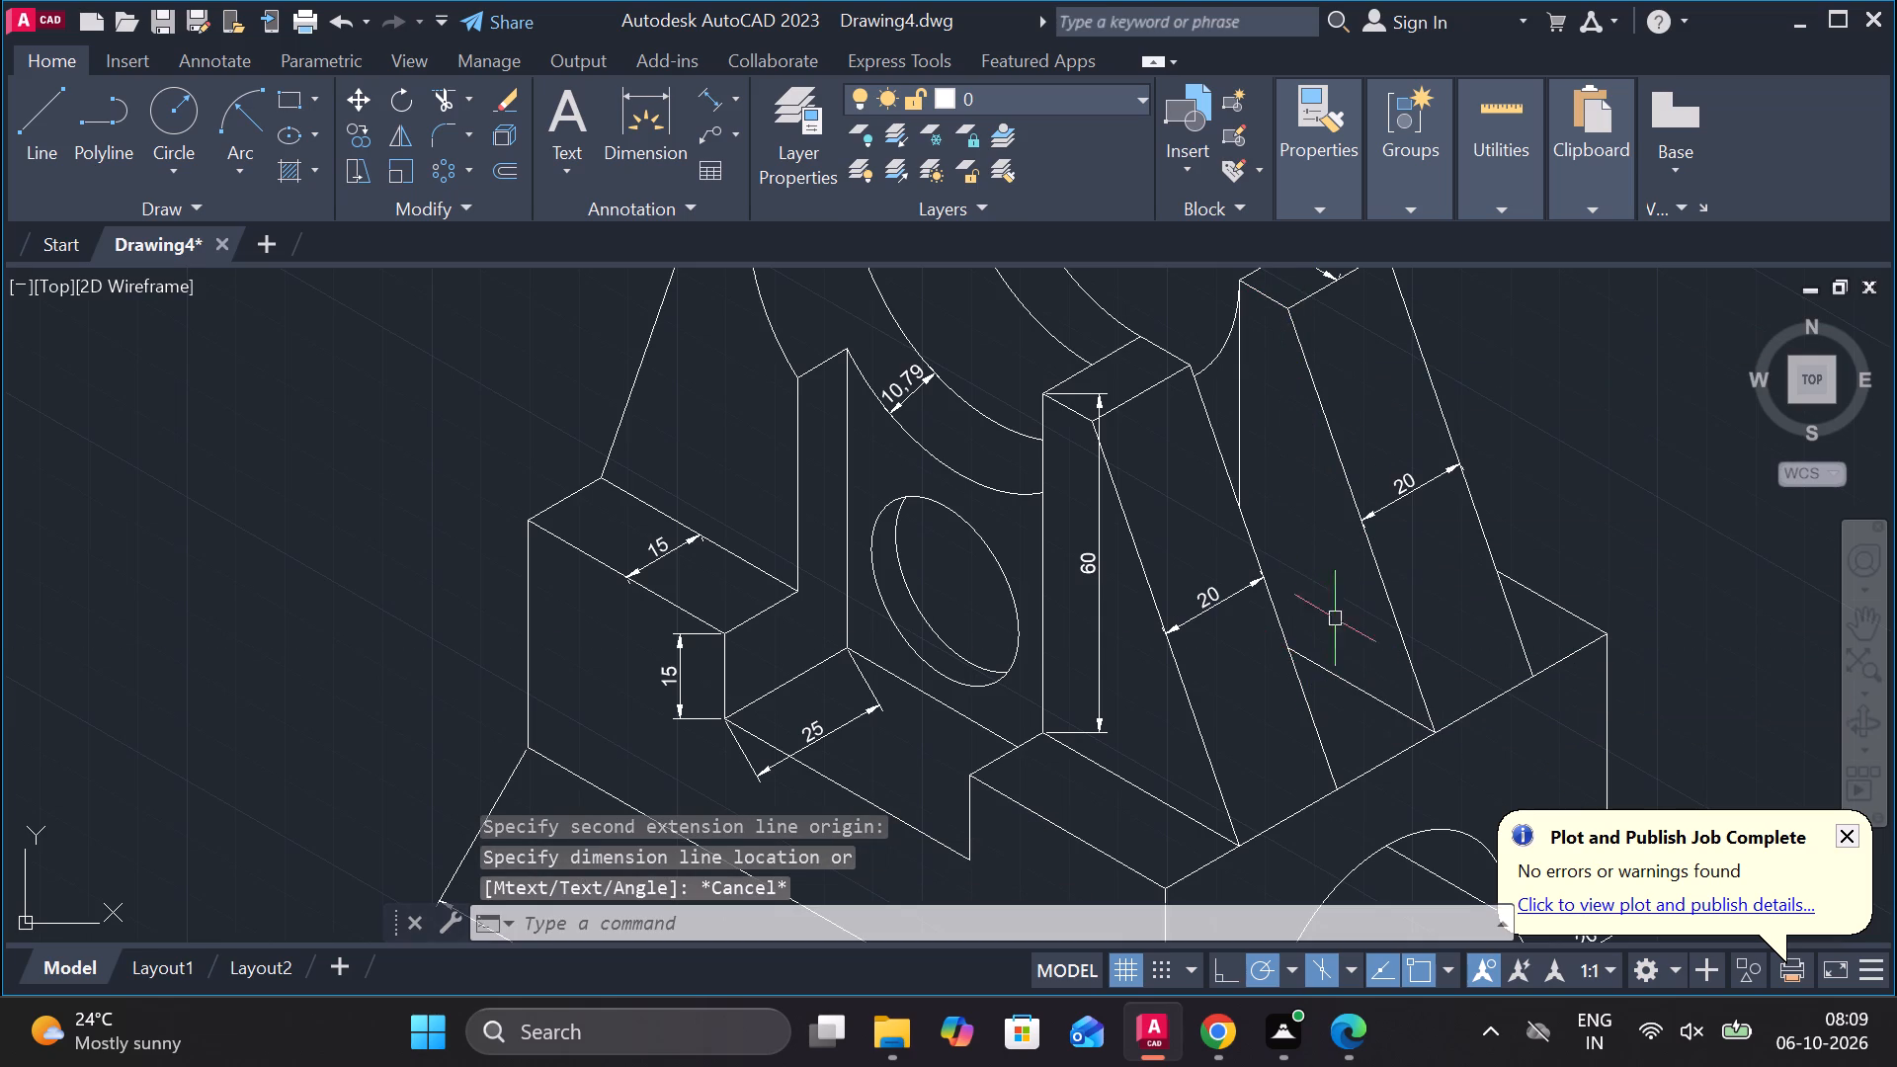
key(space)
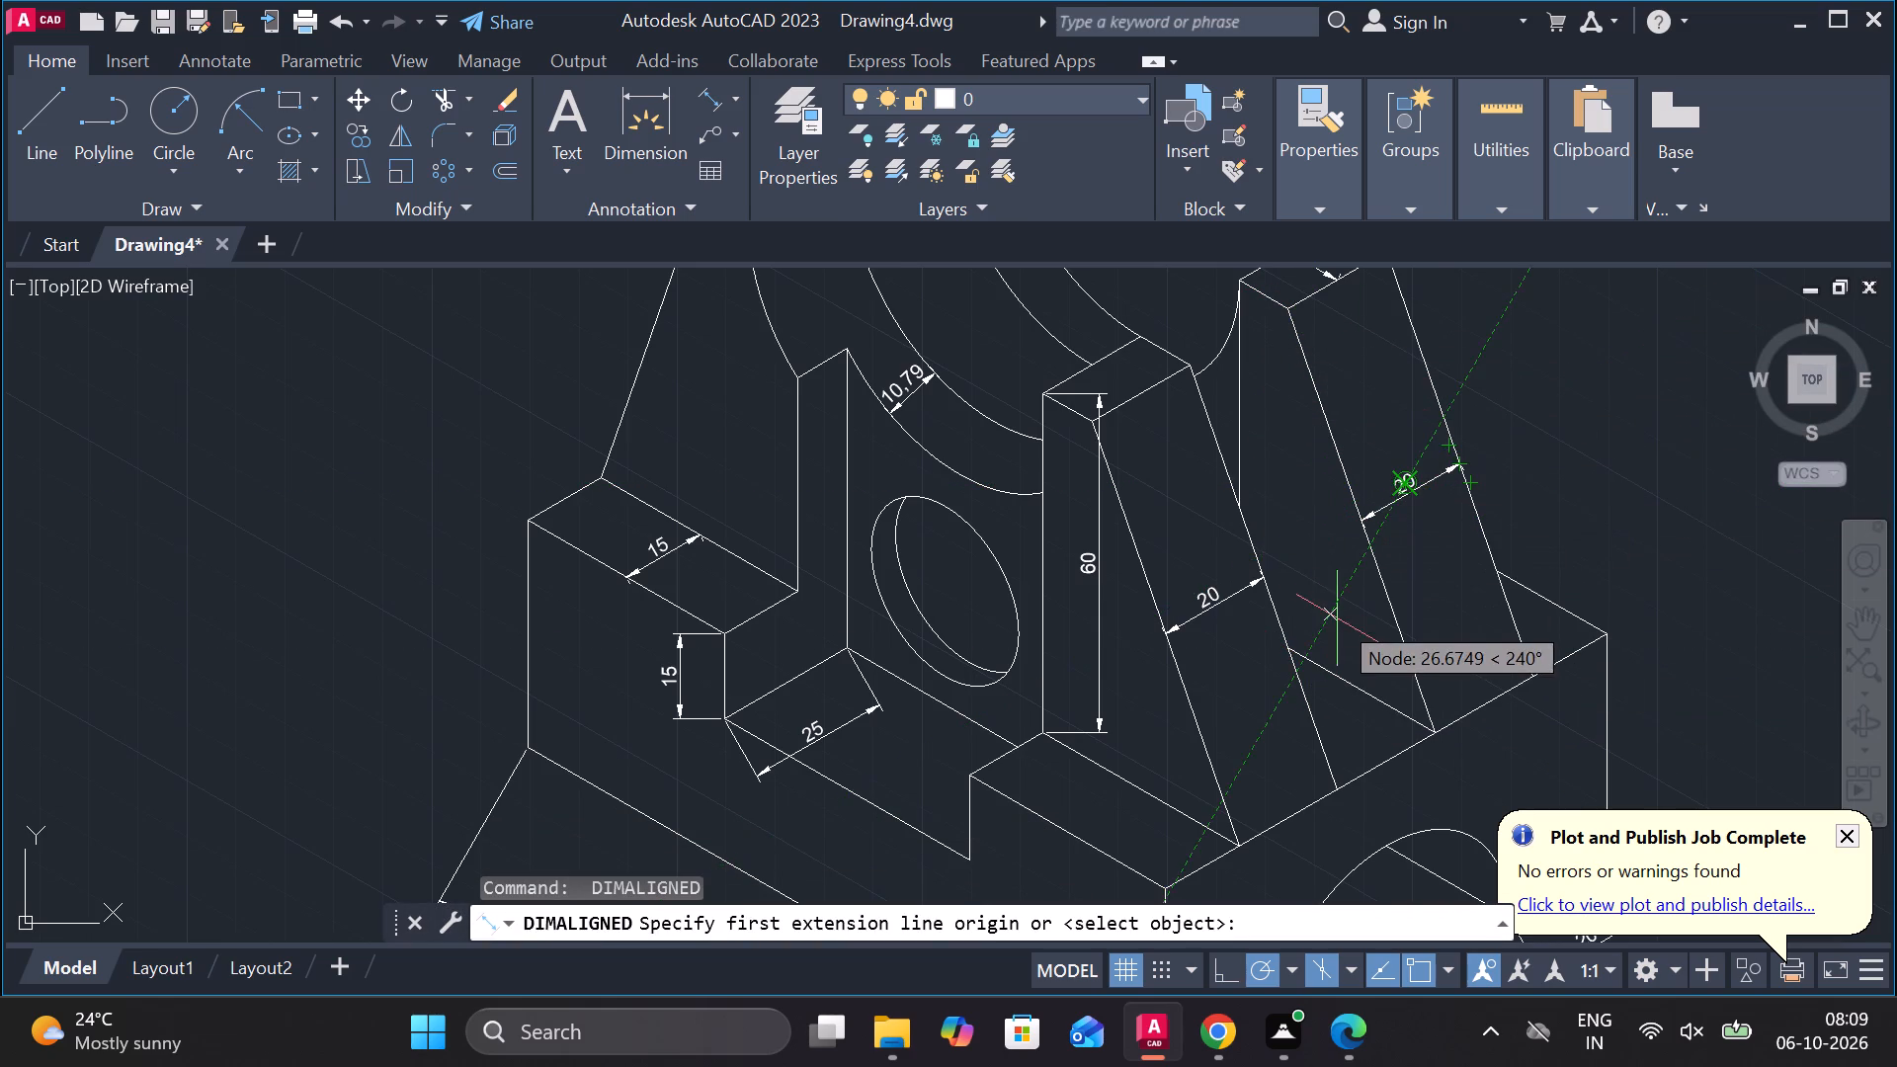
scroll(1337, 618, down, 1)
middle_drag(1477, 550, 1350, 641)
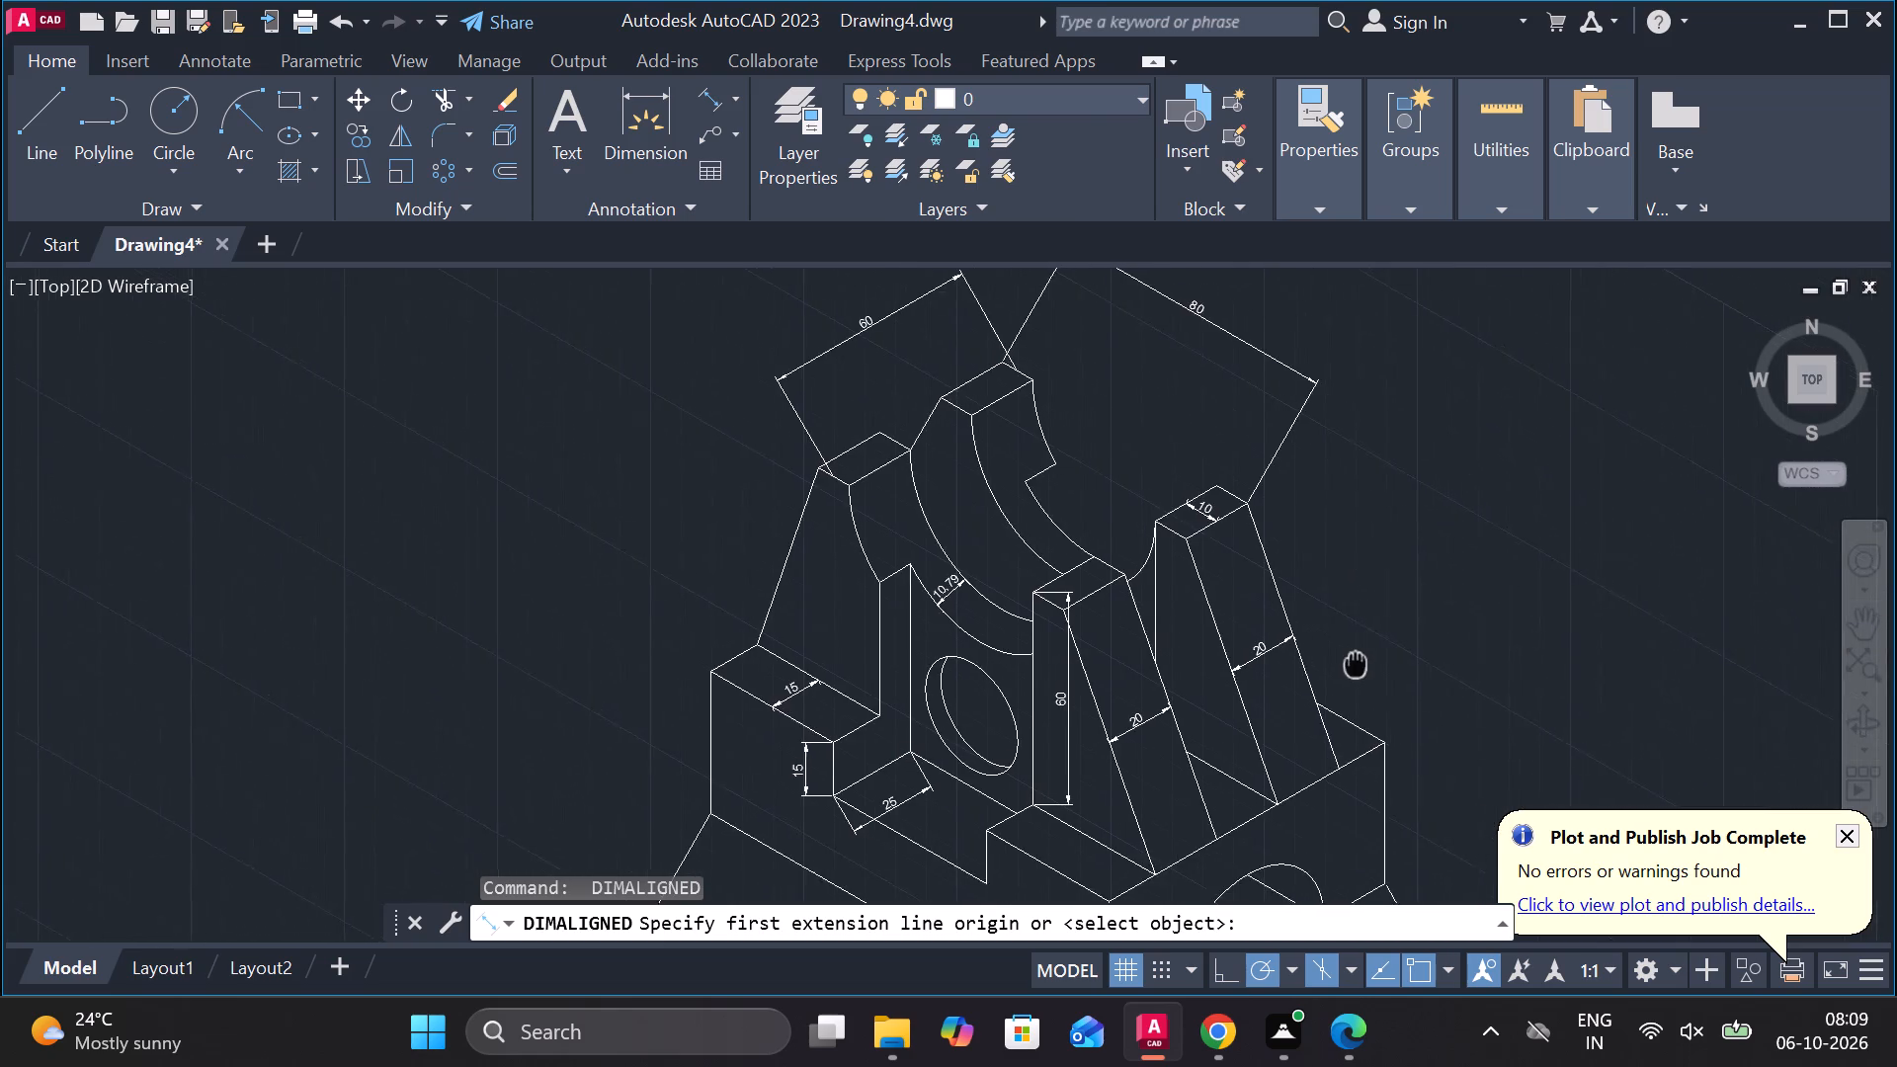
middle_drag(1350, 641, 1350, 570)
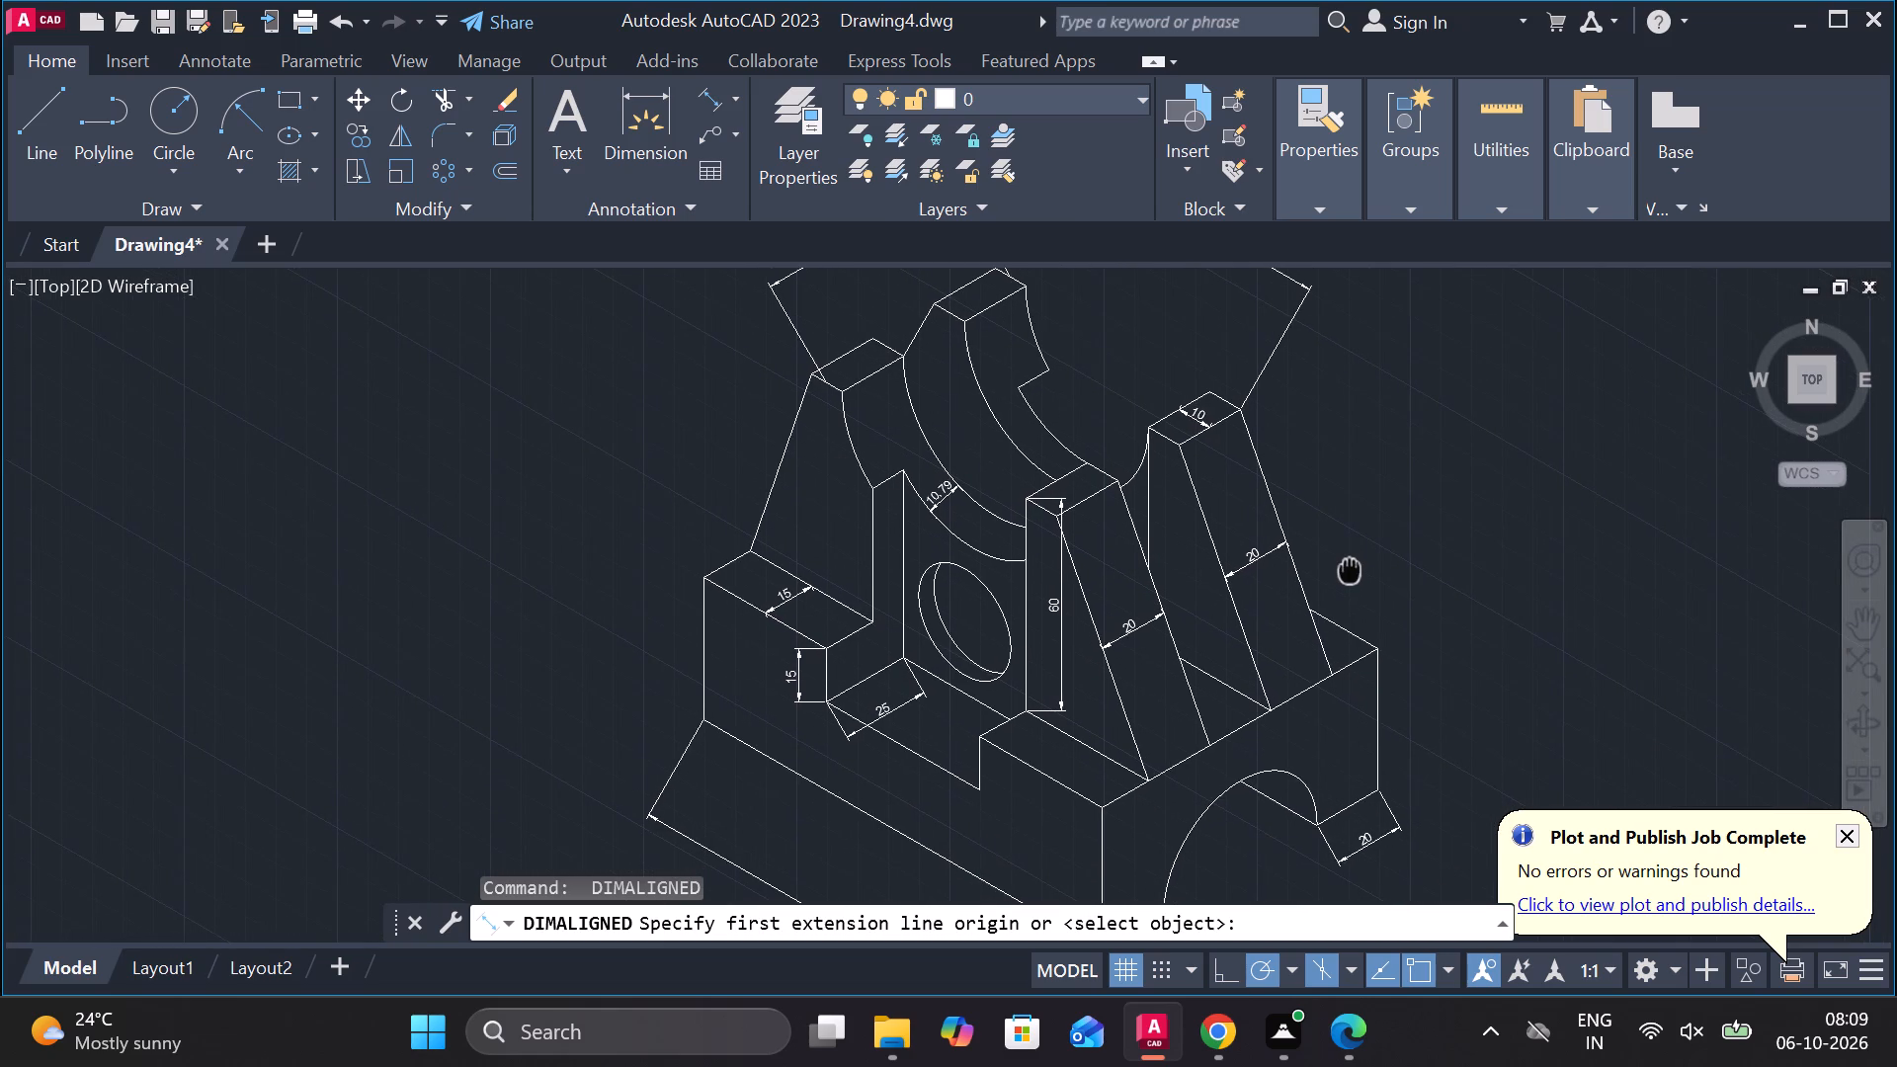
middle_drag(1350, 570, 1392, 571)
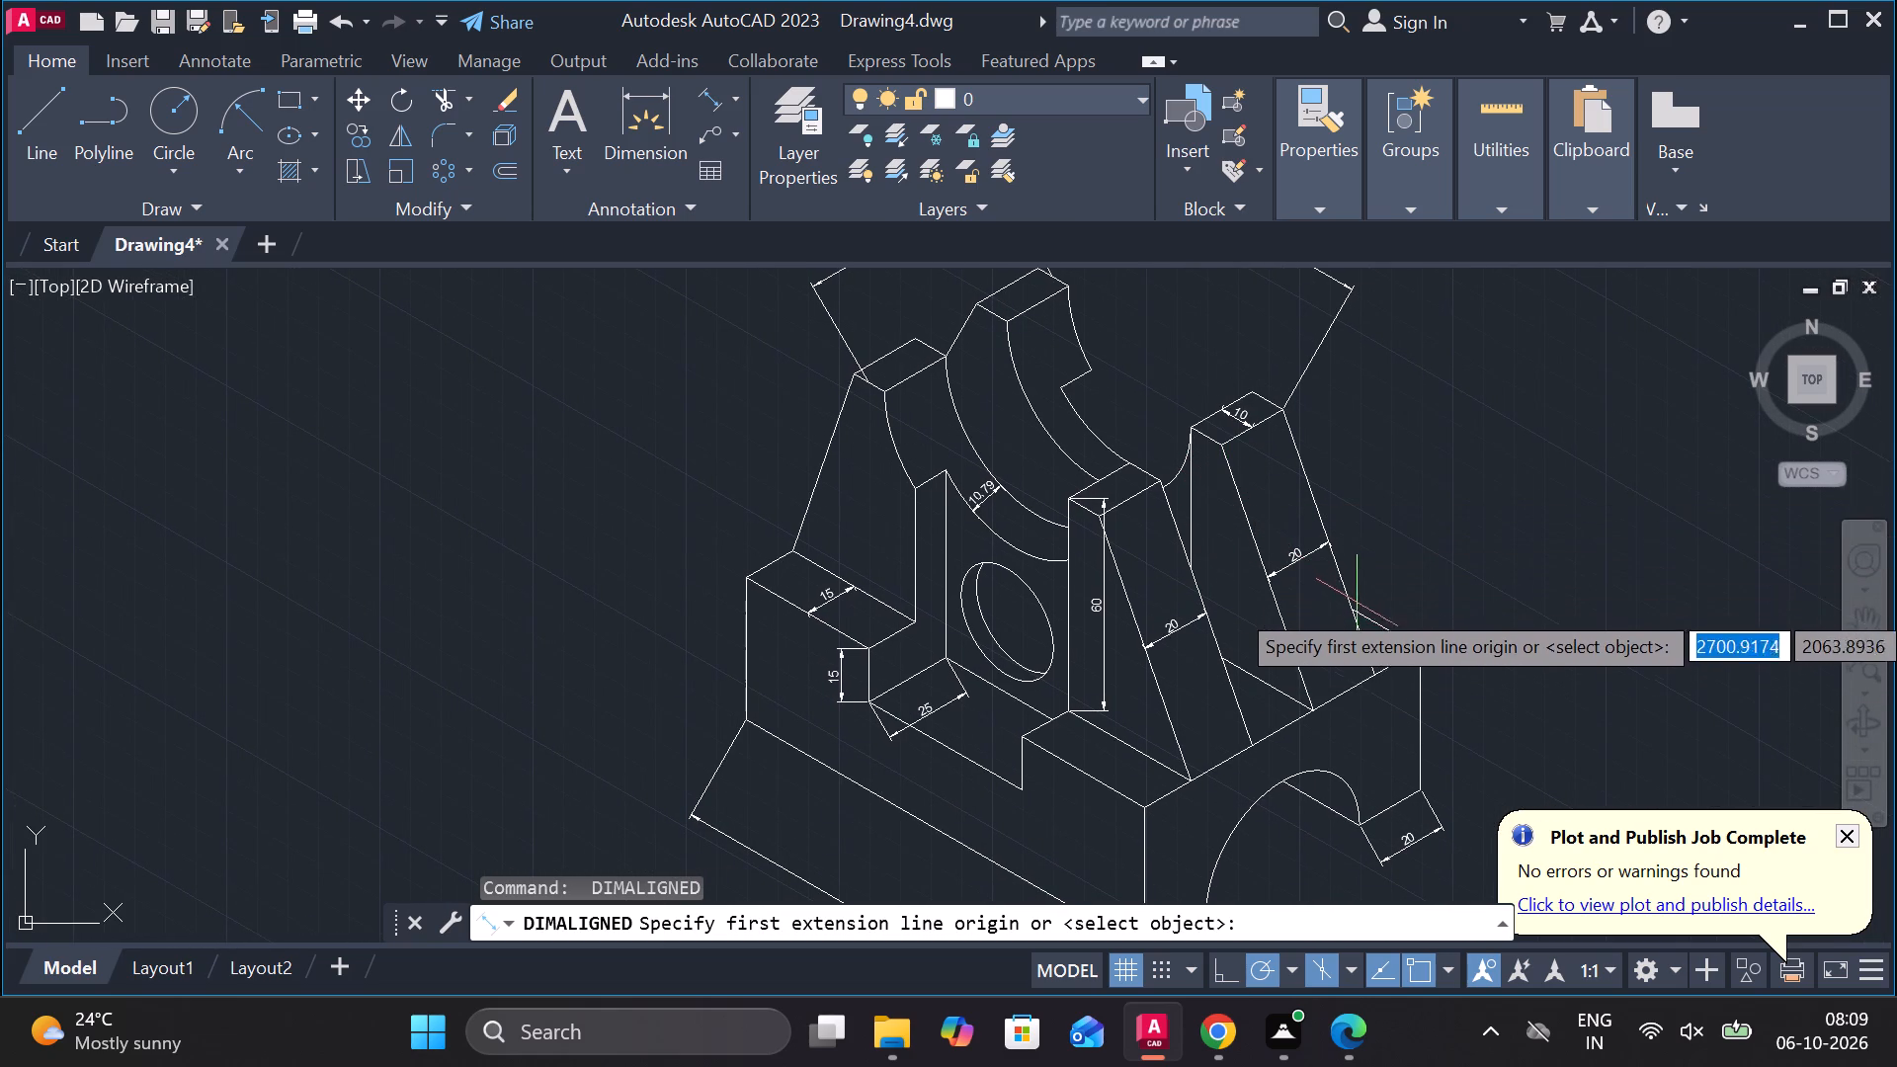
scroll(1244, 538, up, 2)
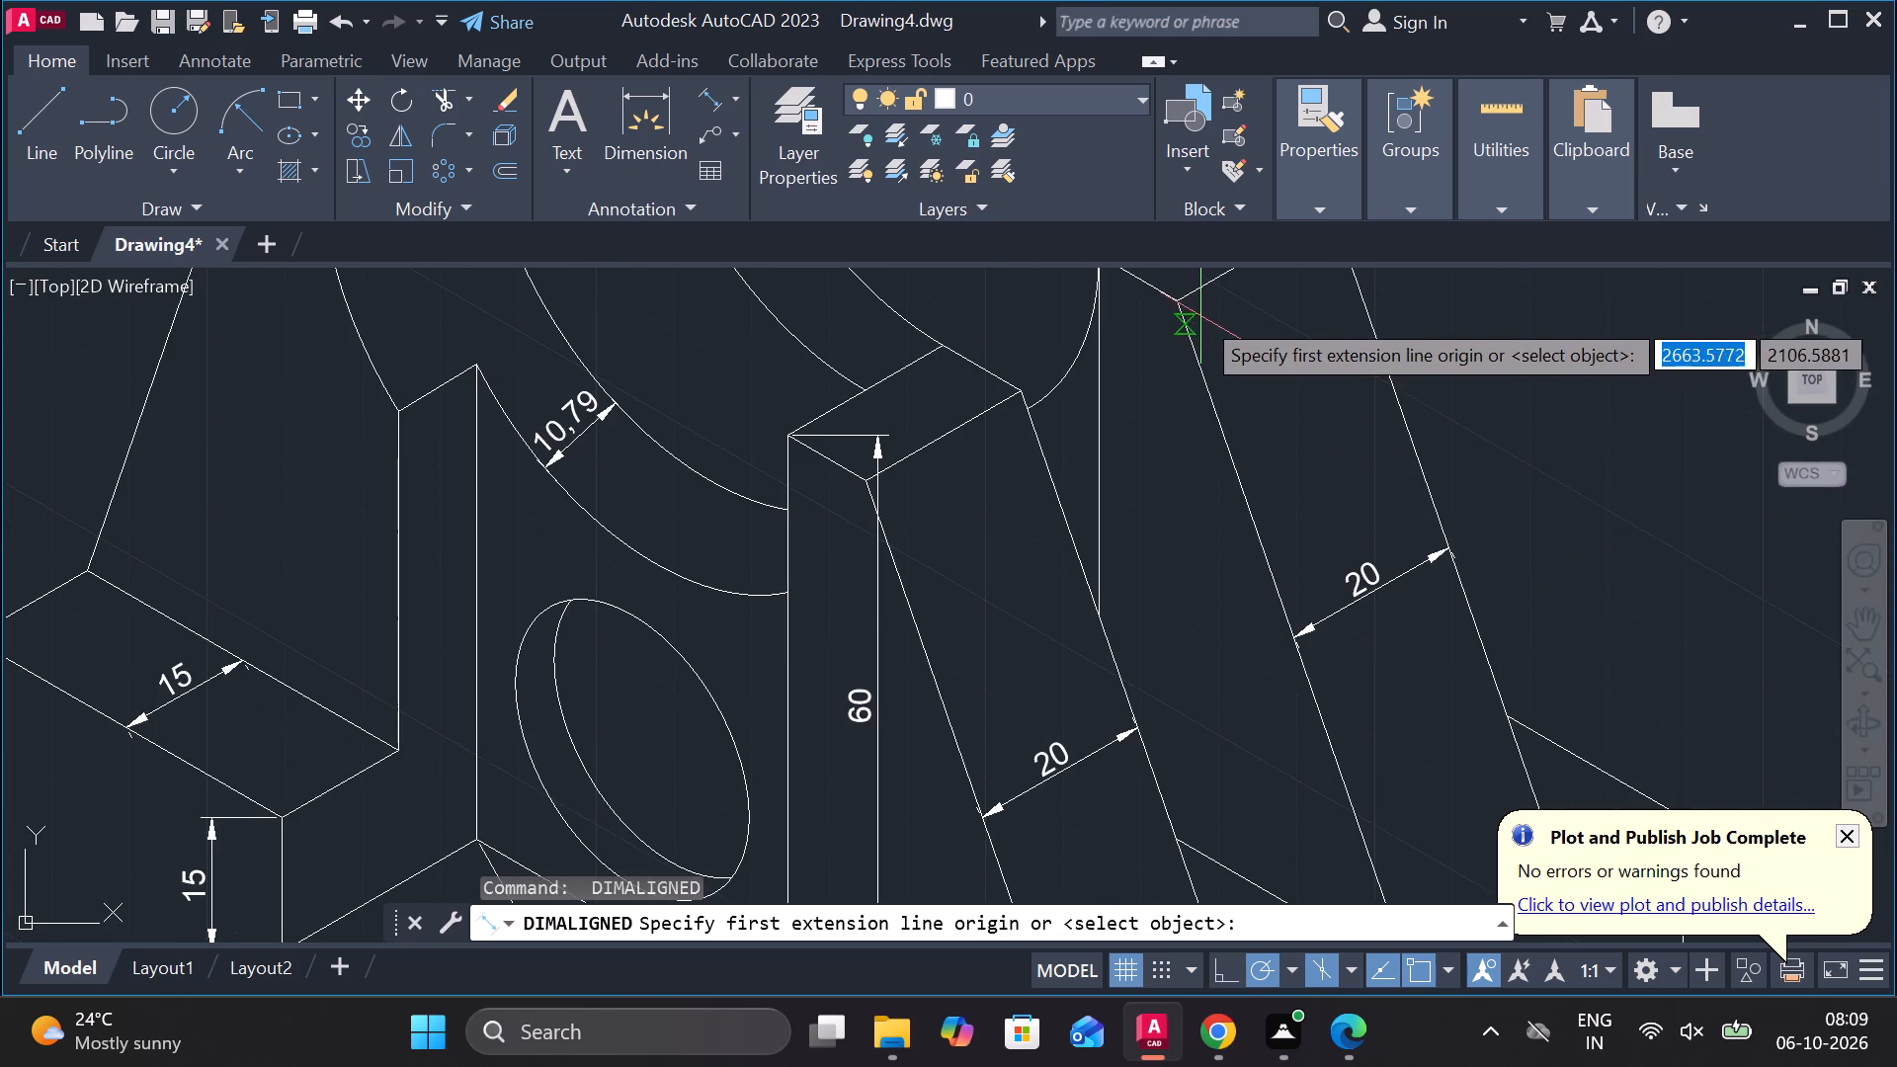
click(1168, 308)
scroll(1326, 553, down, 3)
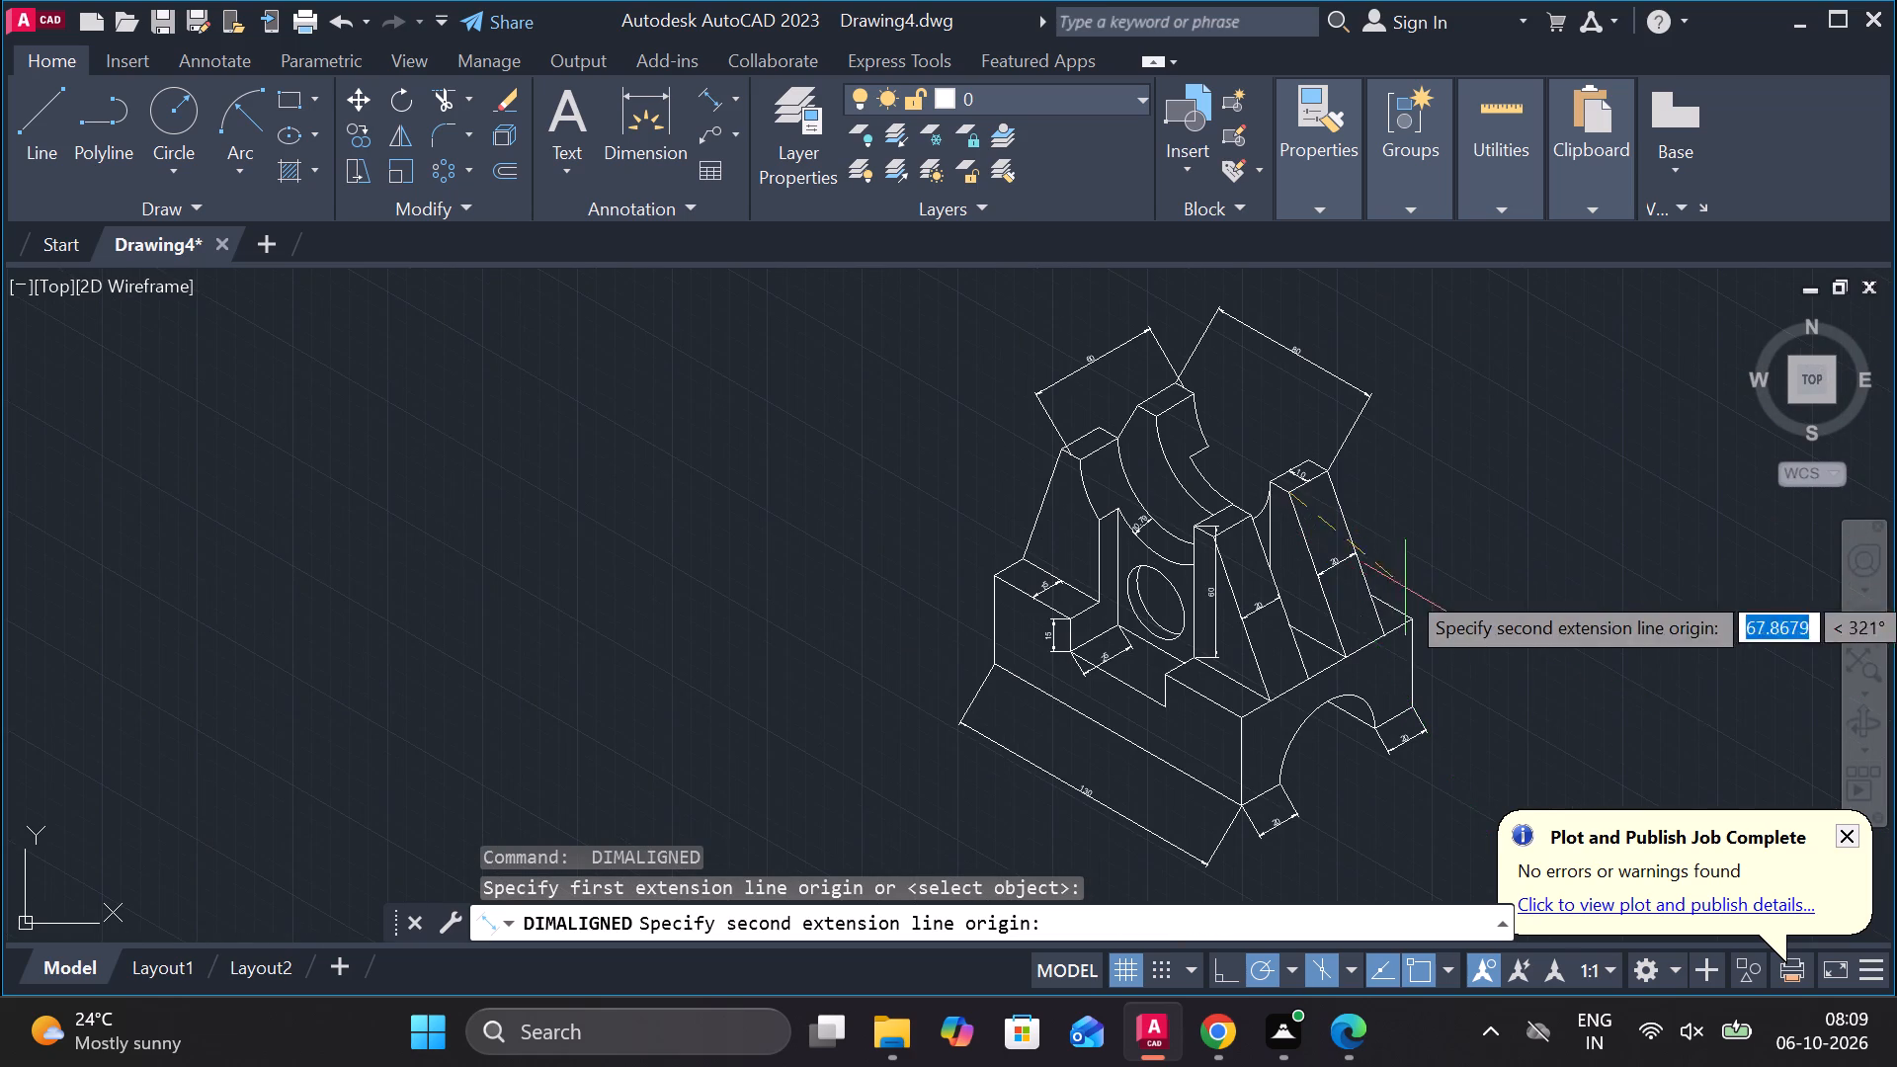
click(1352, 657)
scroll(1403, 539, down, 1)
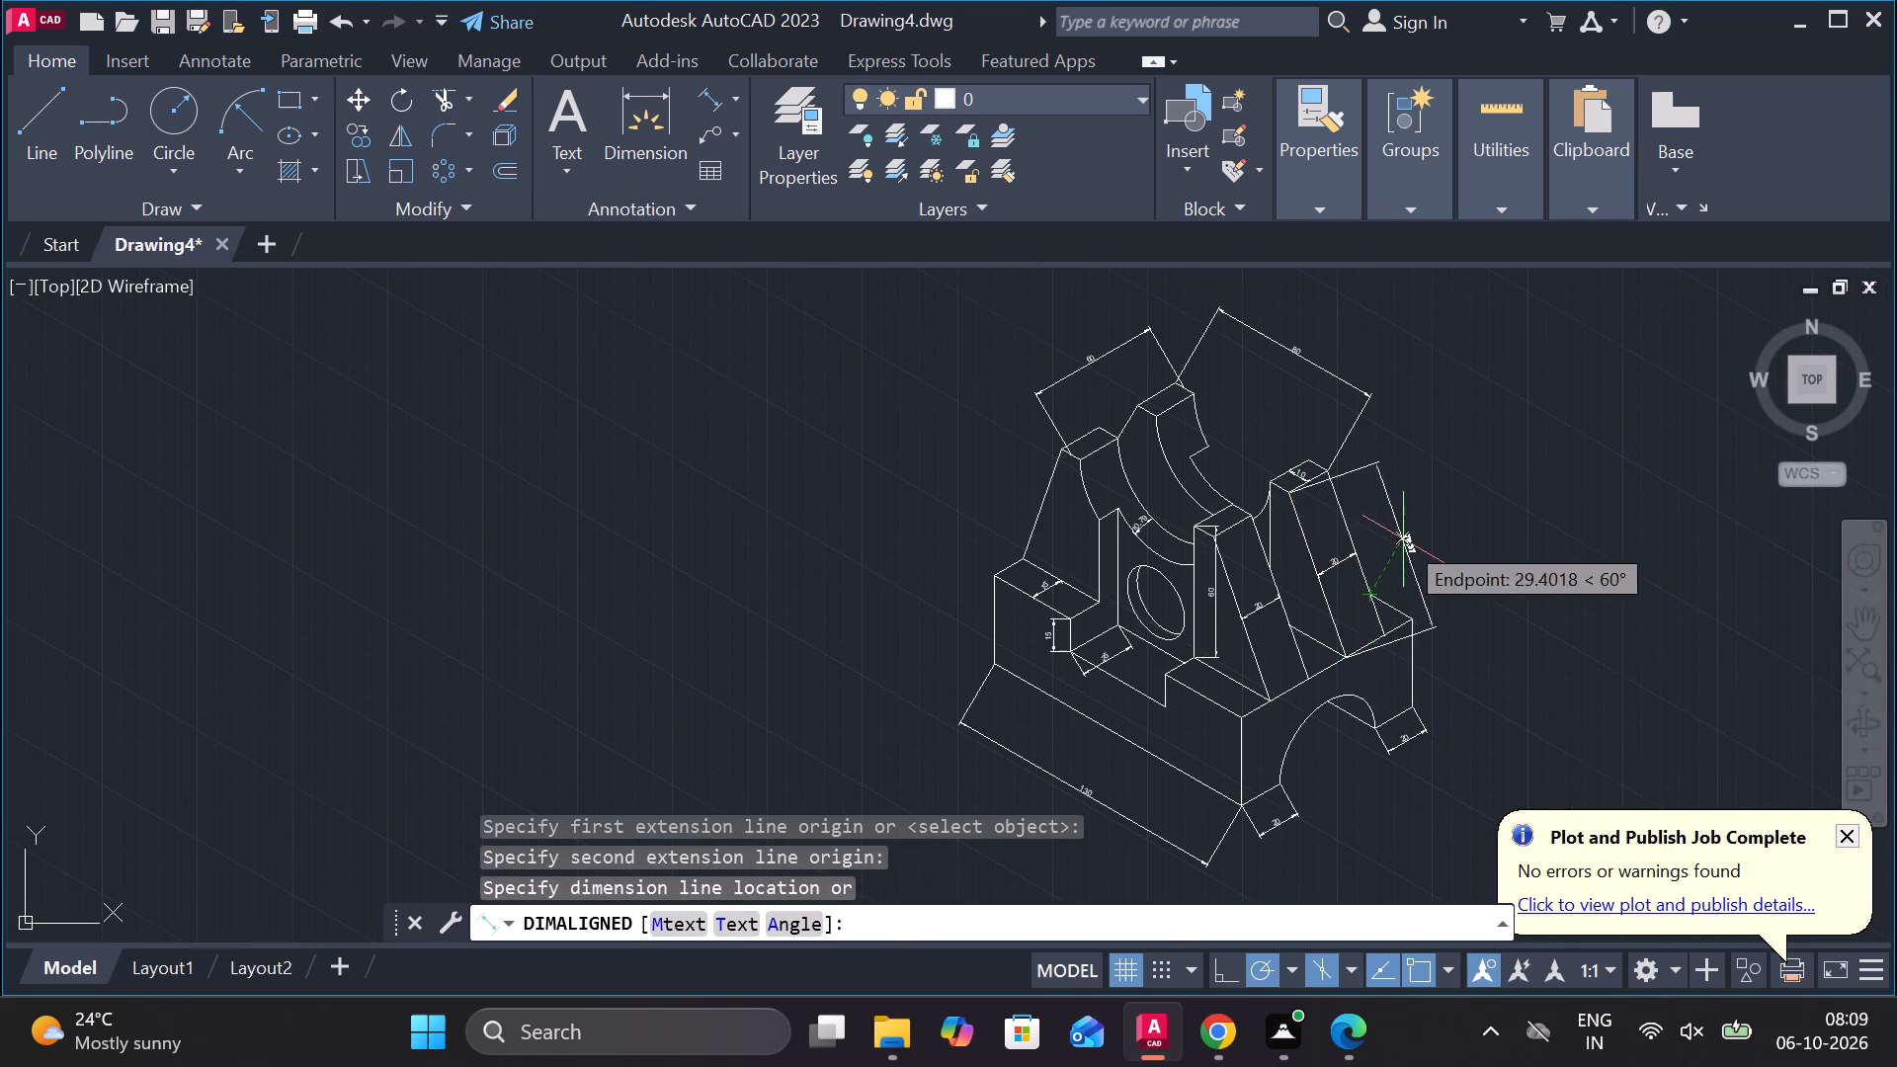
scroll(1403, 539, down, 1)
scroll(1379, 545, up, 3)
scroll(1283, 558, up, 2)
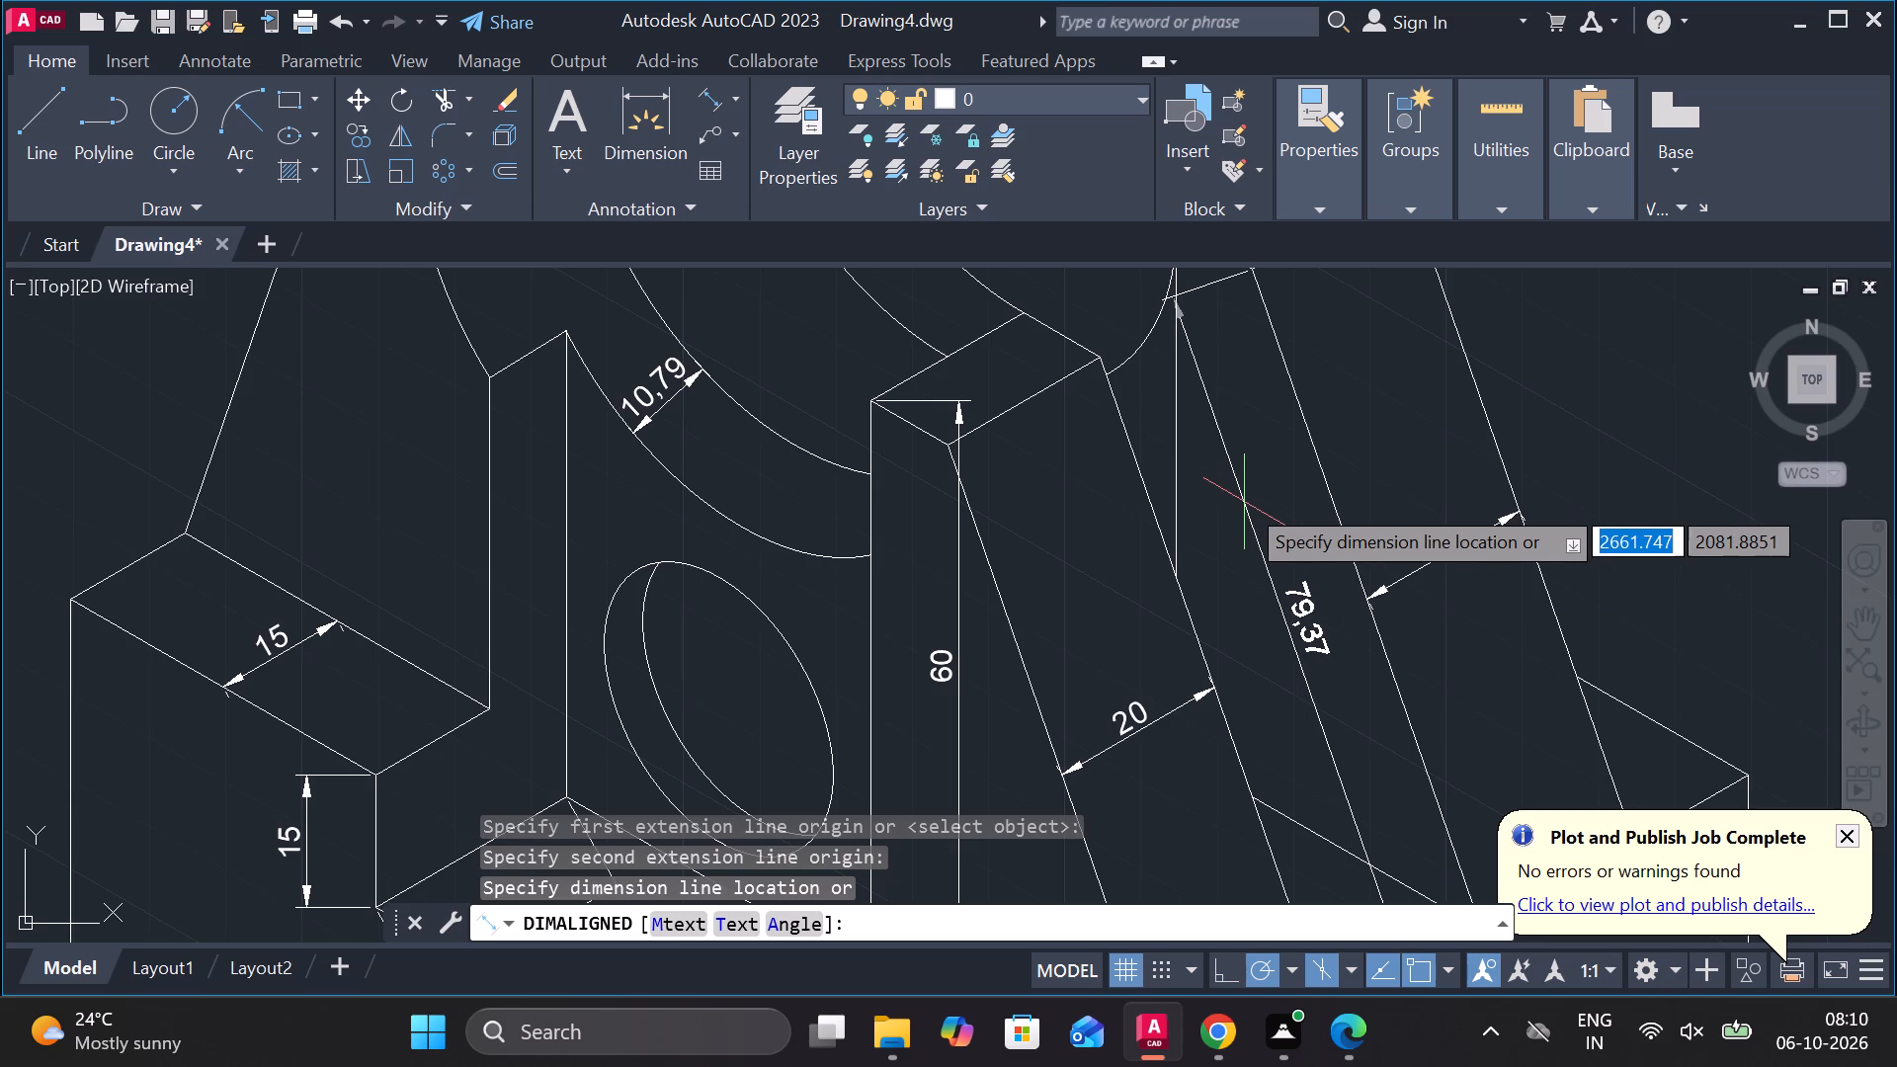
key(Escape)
Add a vertical linear dimension for the rear rib's height, from its top front corner down to the base.
scroll(1244, 502, down, 1)
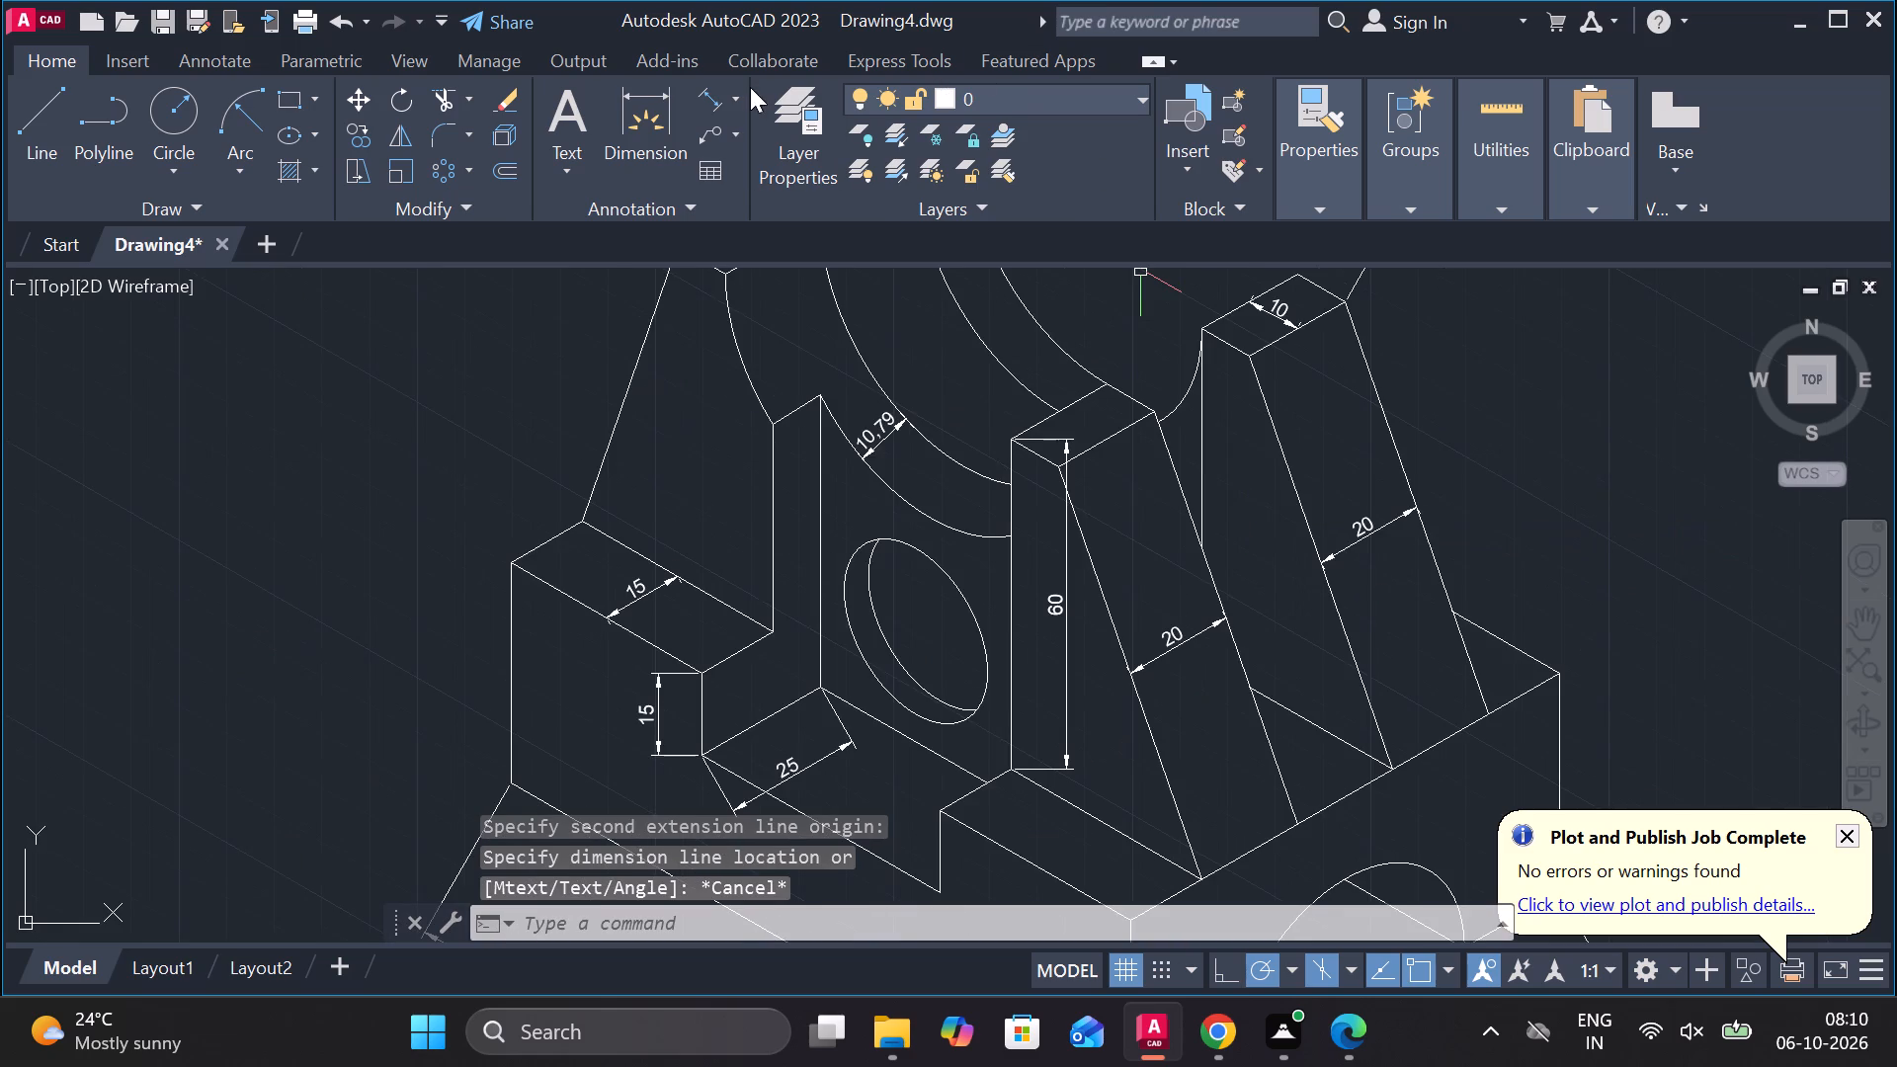
click(740, 95)
click(723, 135)
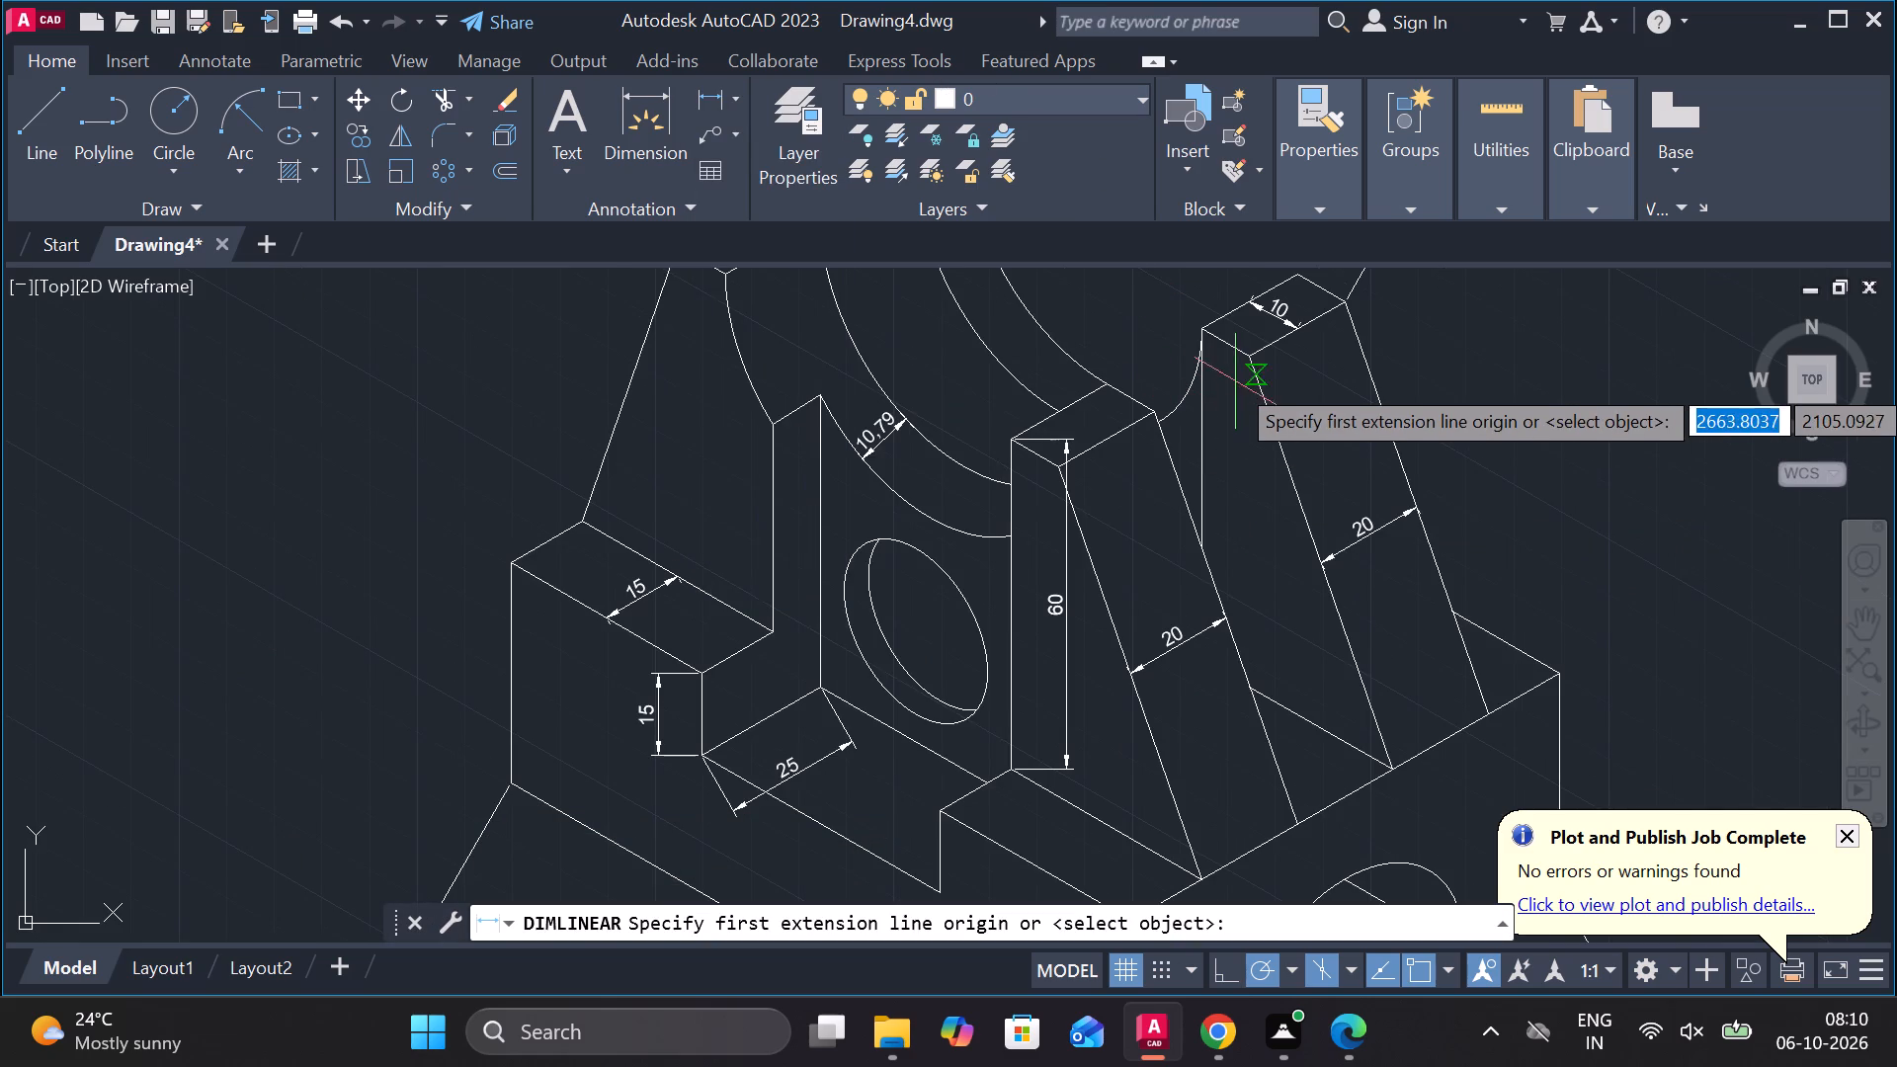
click(1240, 363)
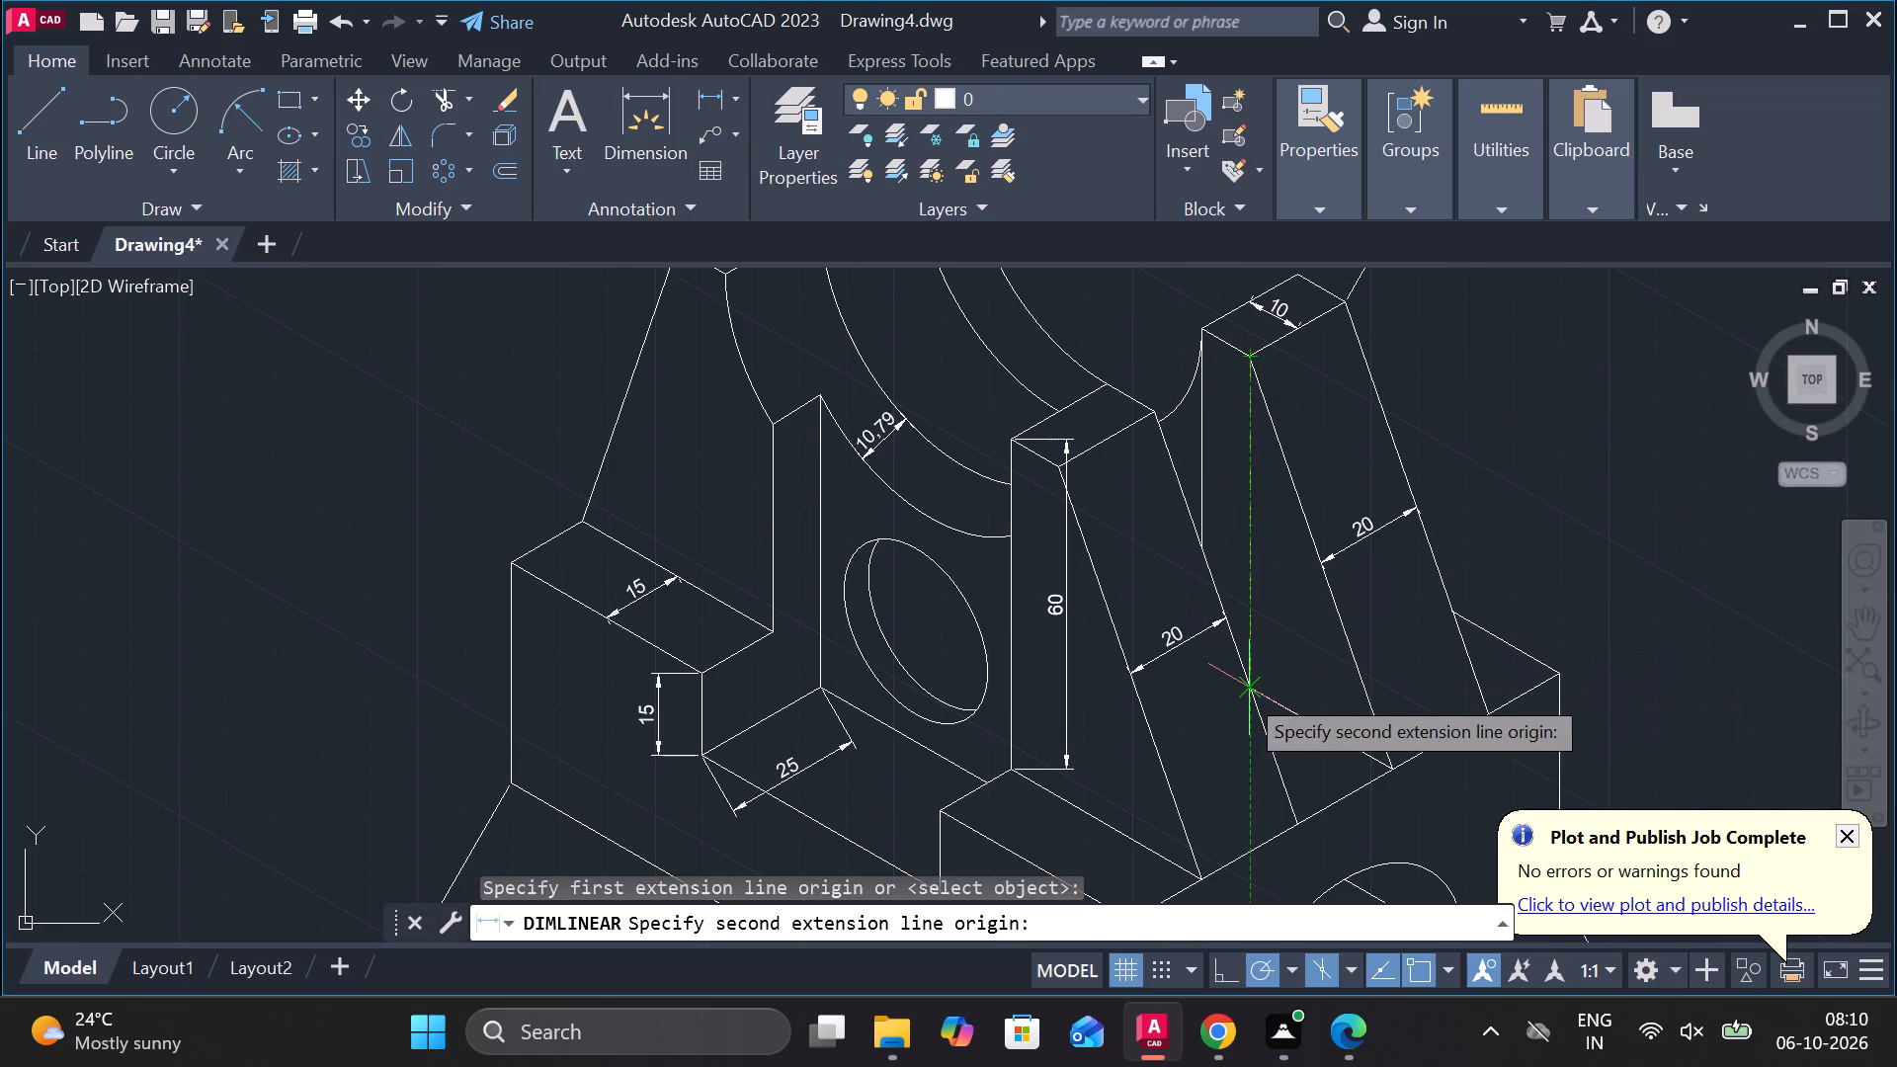
click(1243, 692)
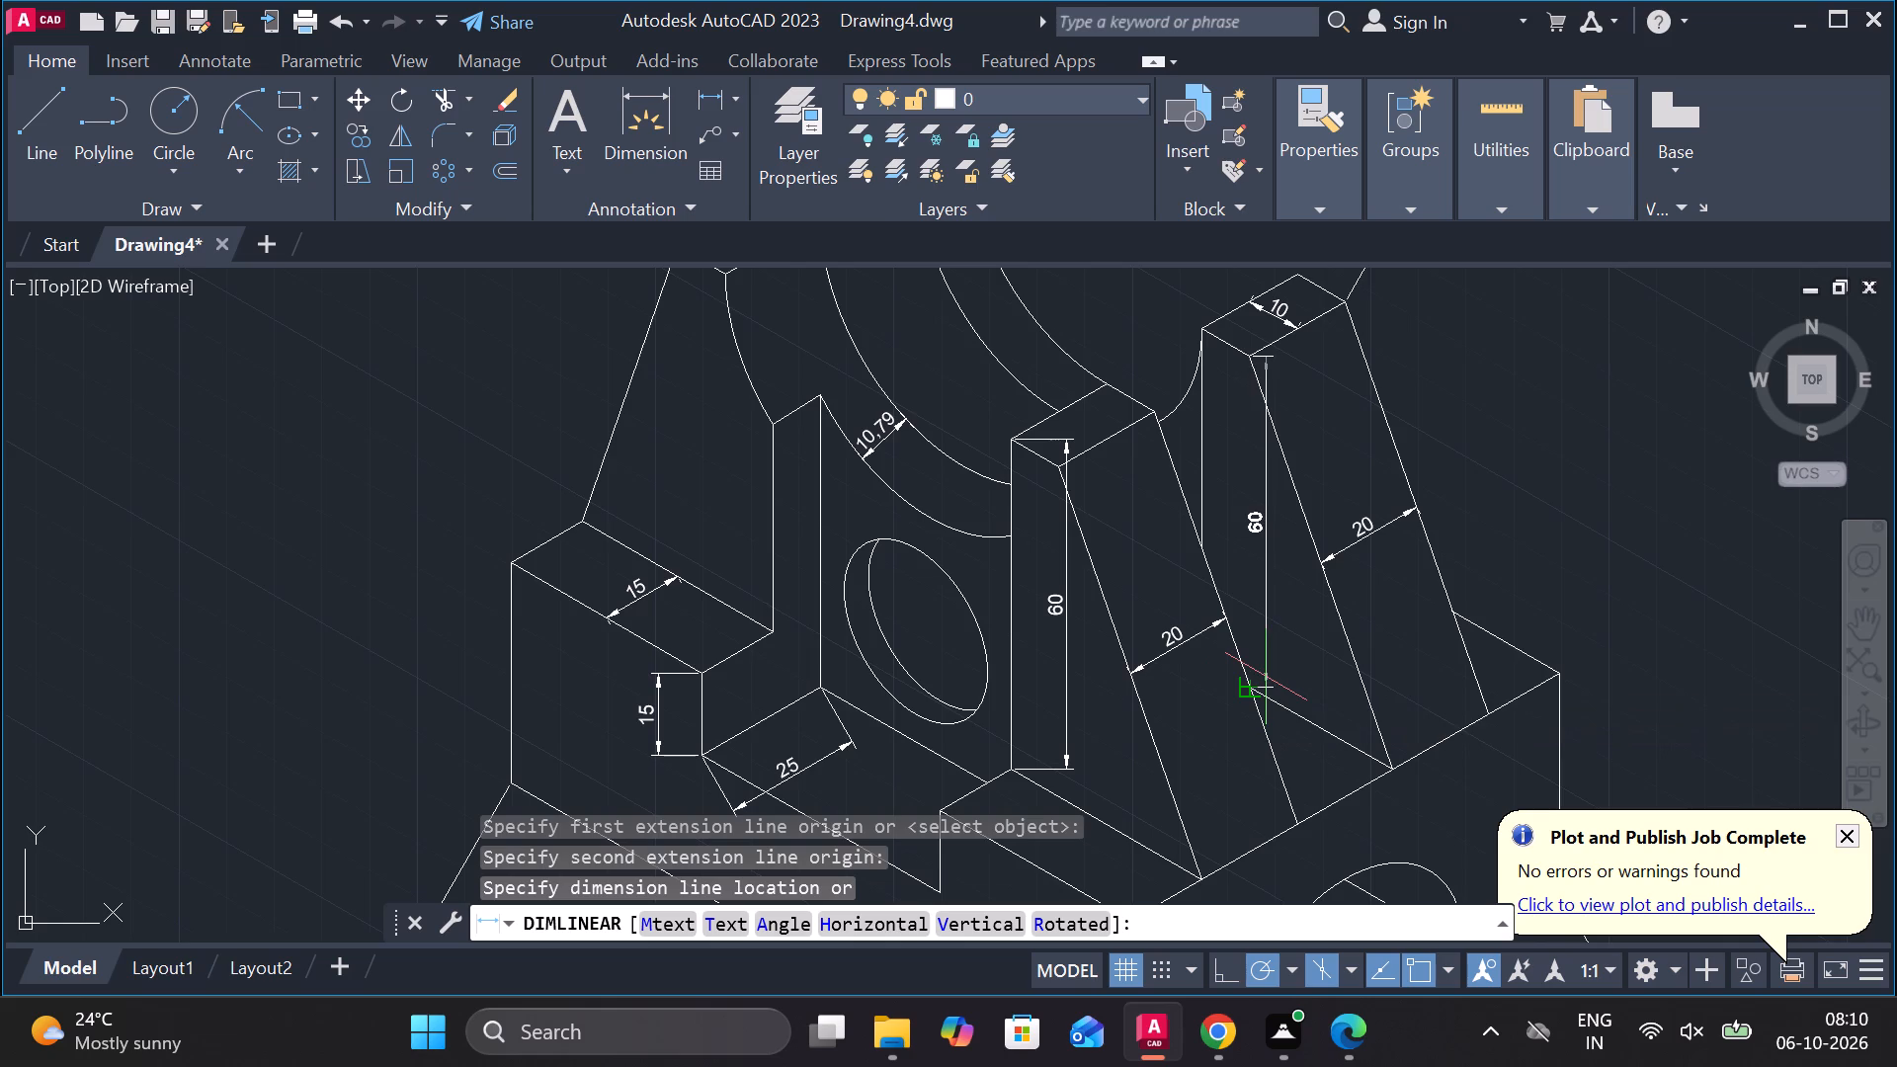
scroll(1266, 677, up, 1)
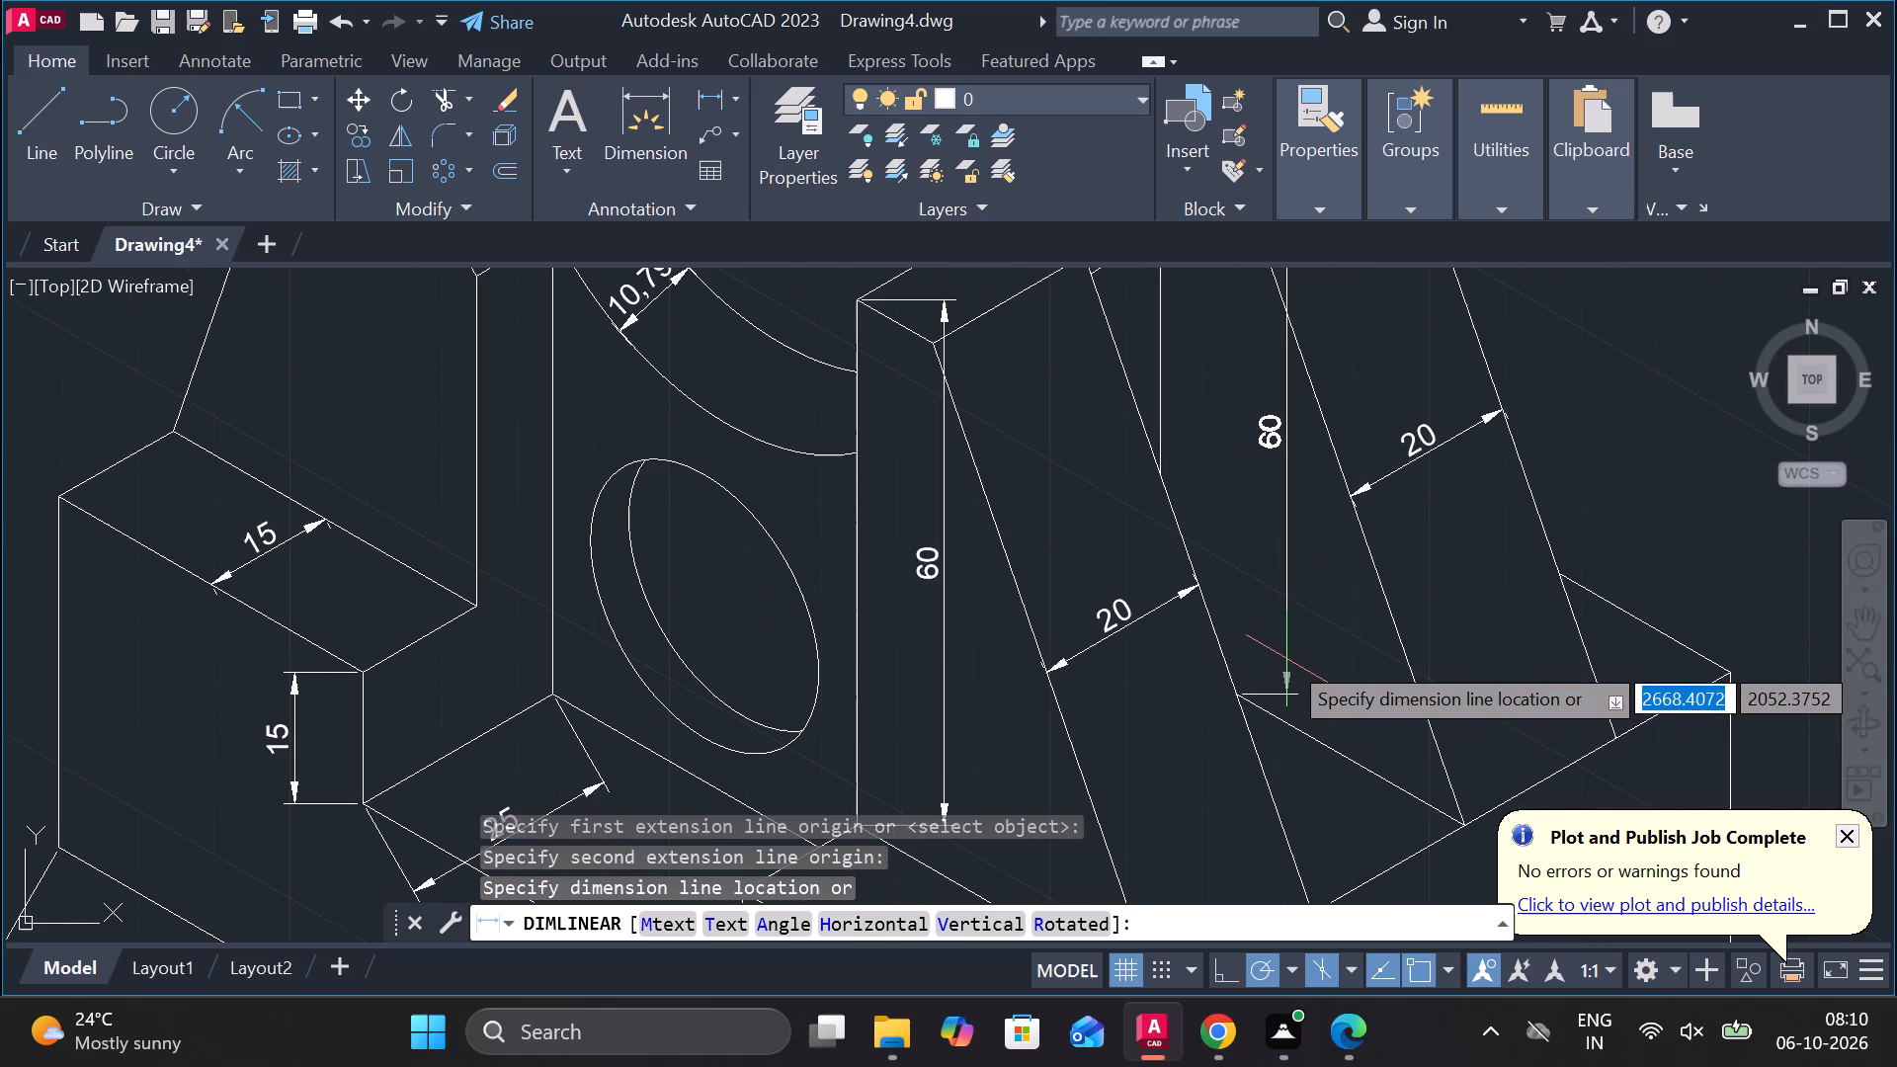
scroll(1286, 659, down, 2)
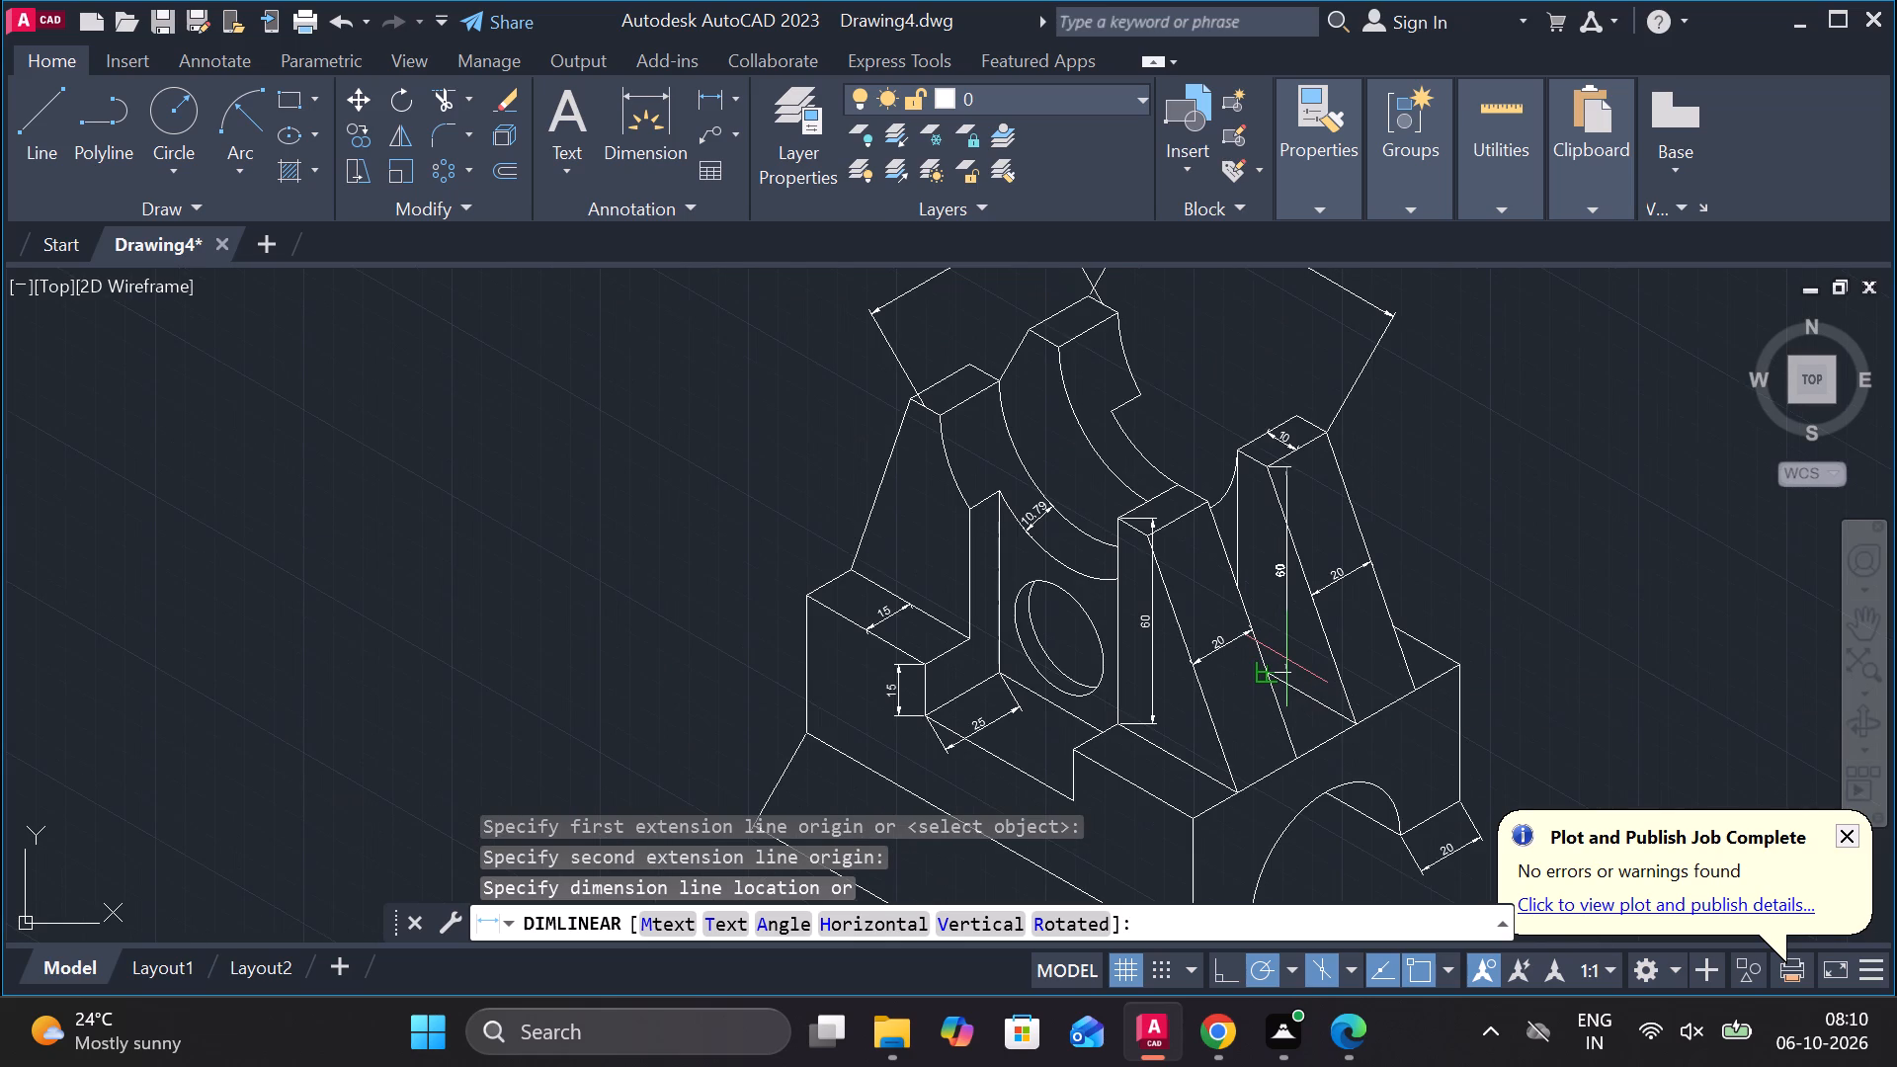
scroll(1286, 659, up, 2)
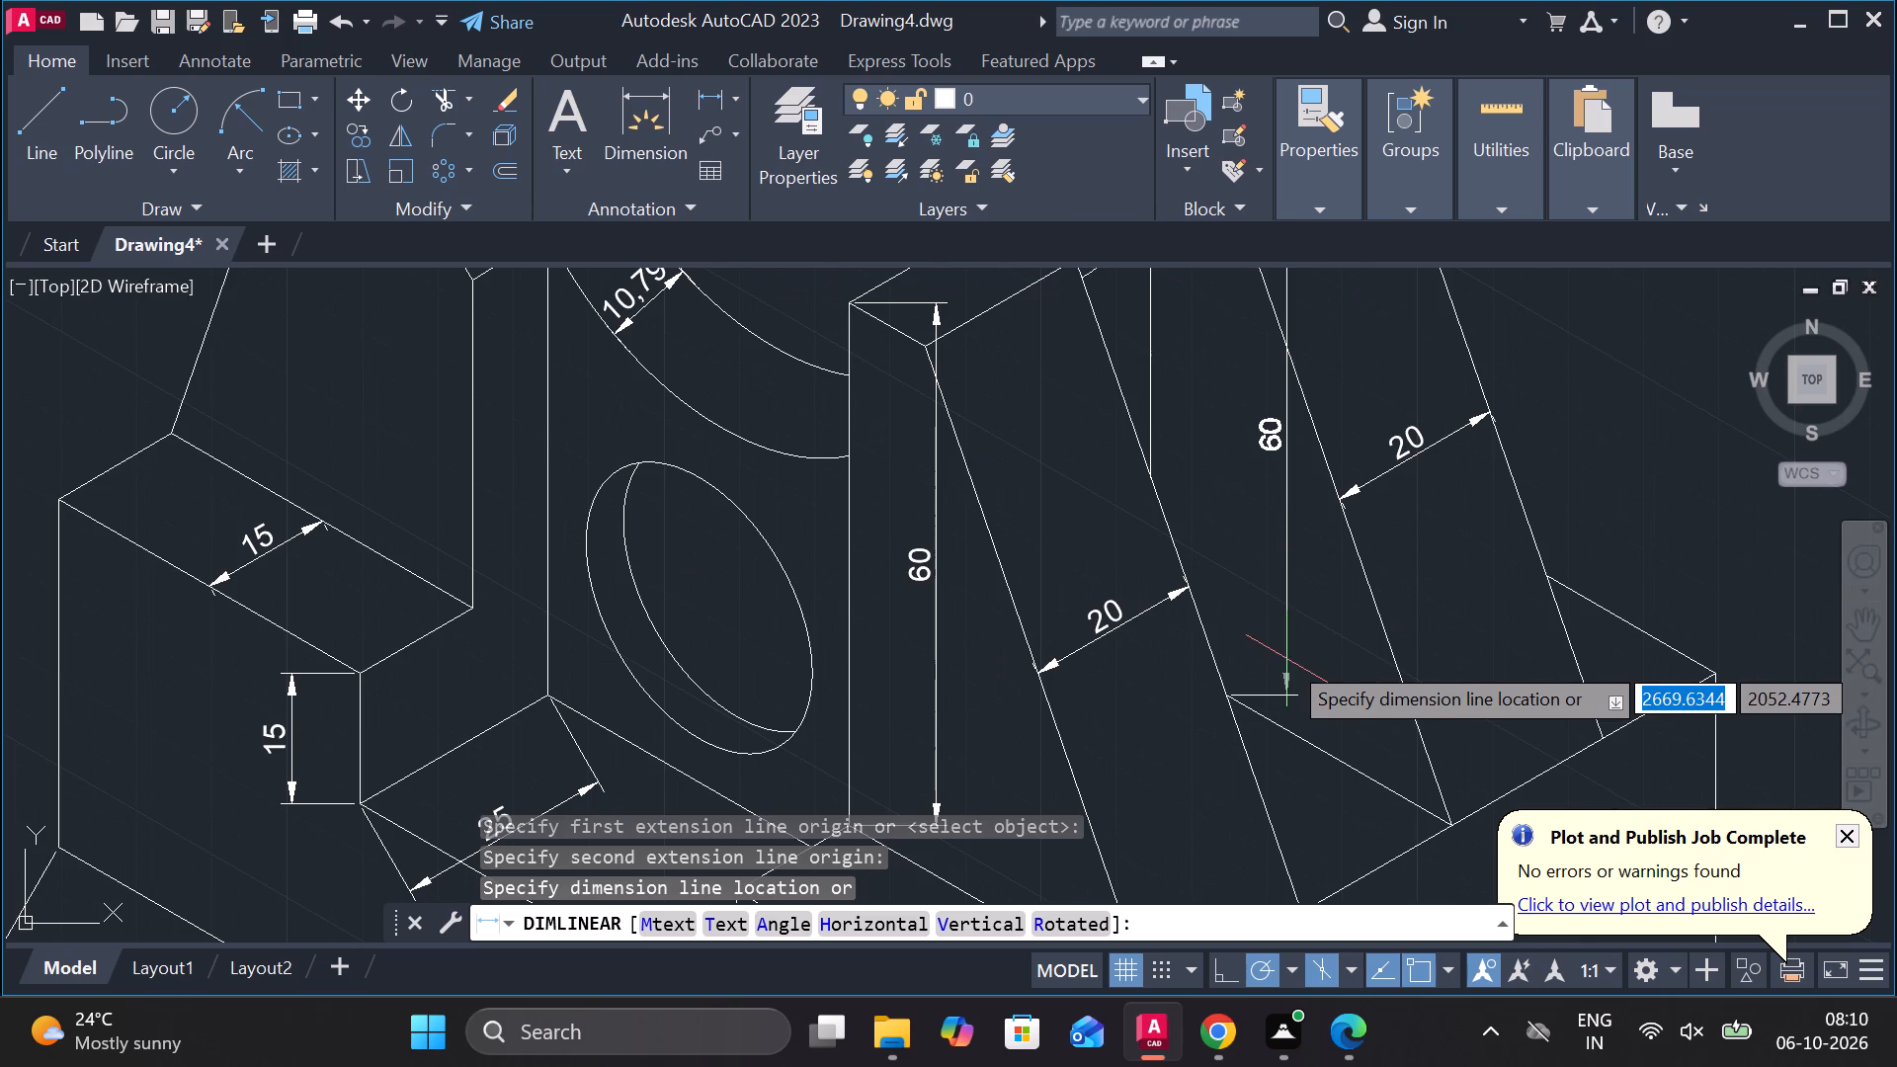
scroll(1313, 613, down, 2)
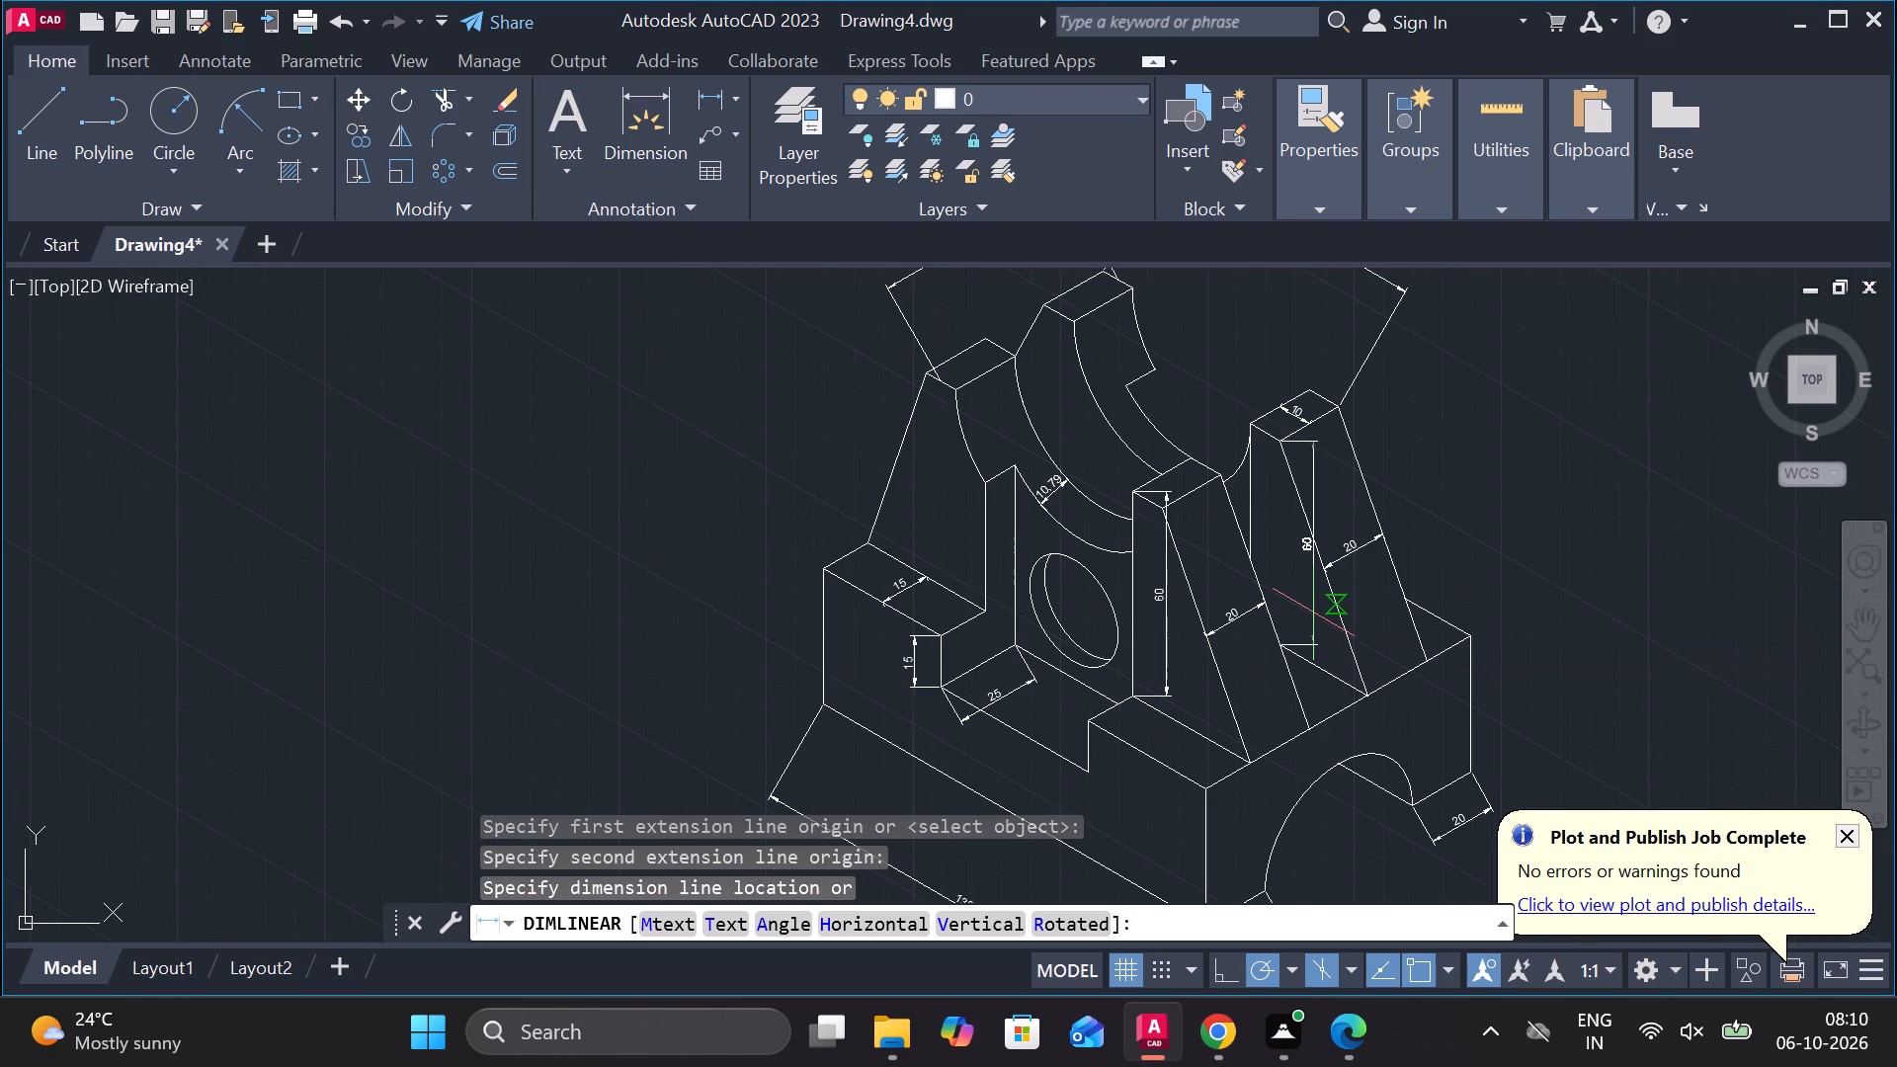
scroll(1313, 613, up, 2)
scroll(1248, 589, down, 1)
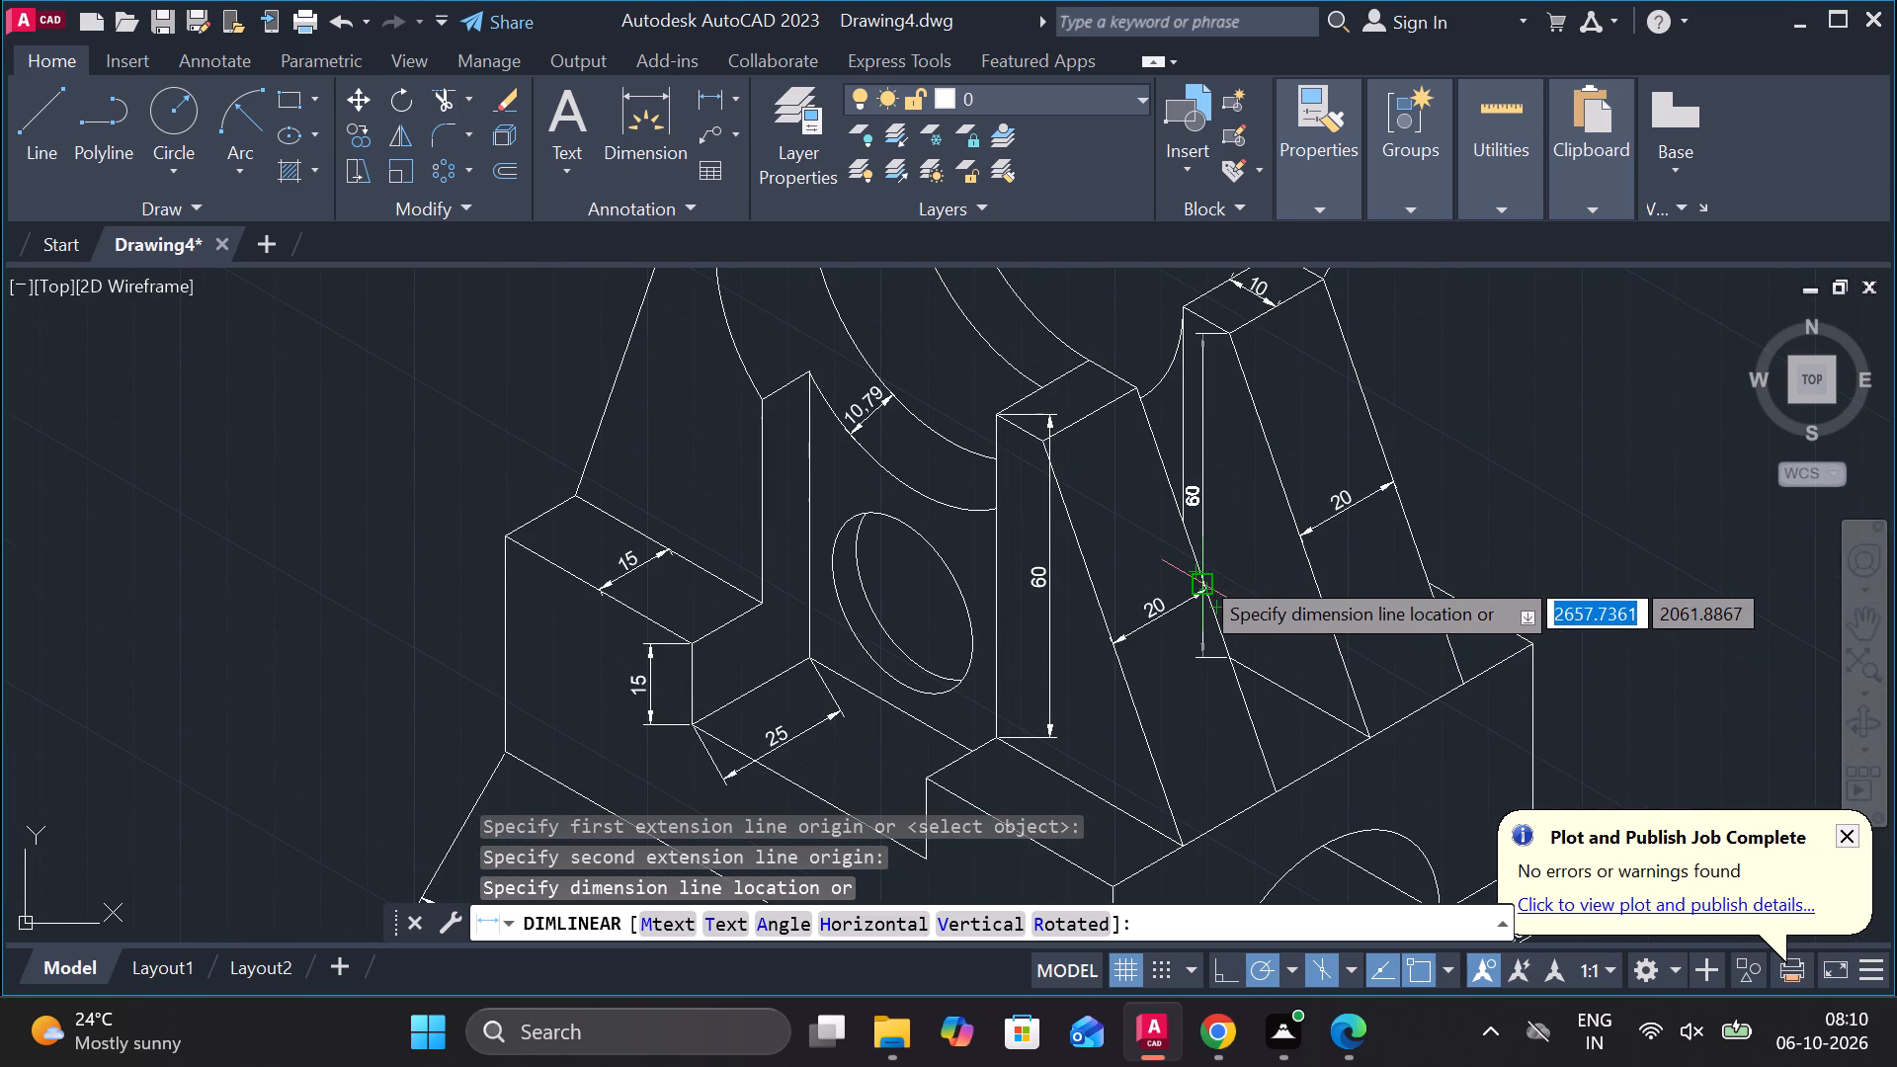
click(1276, 574)
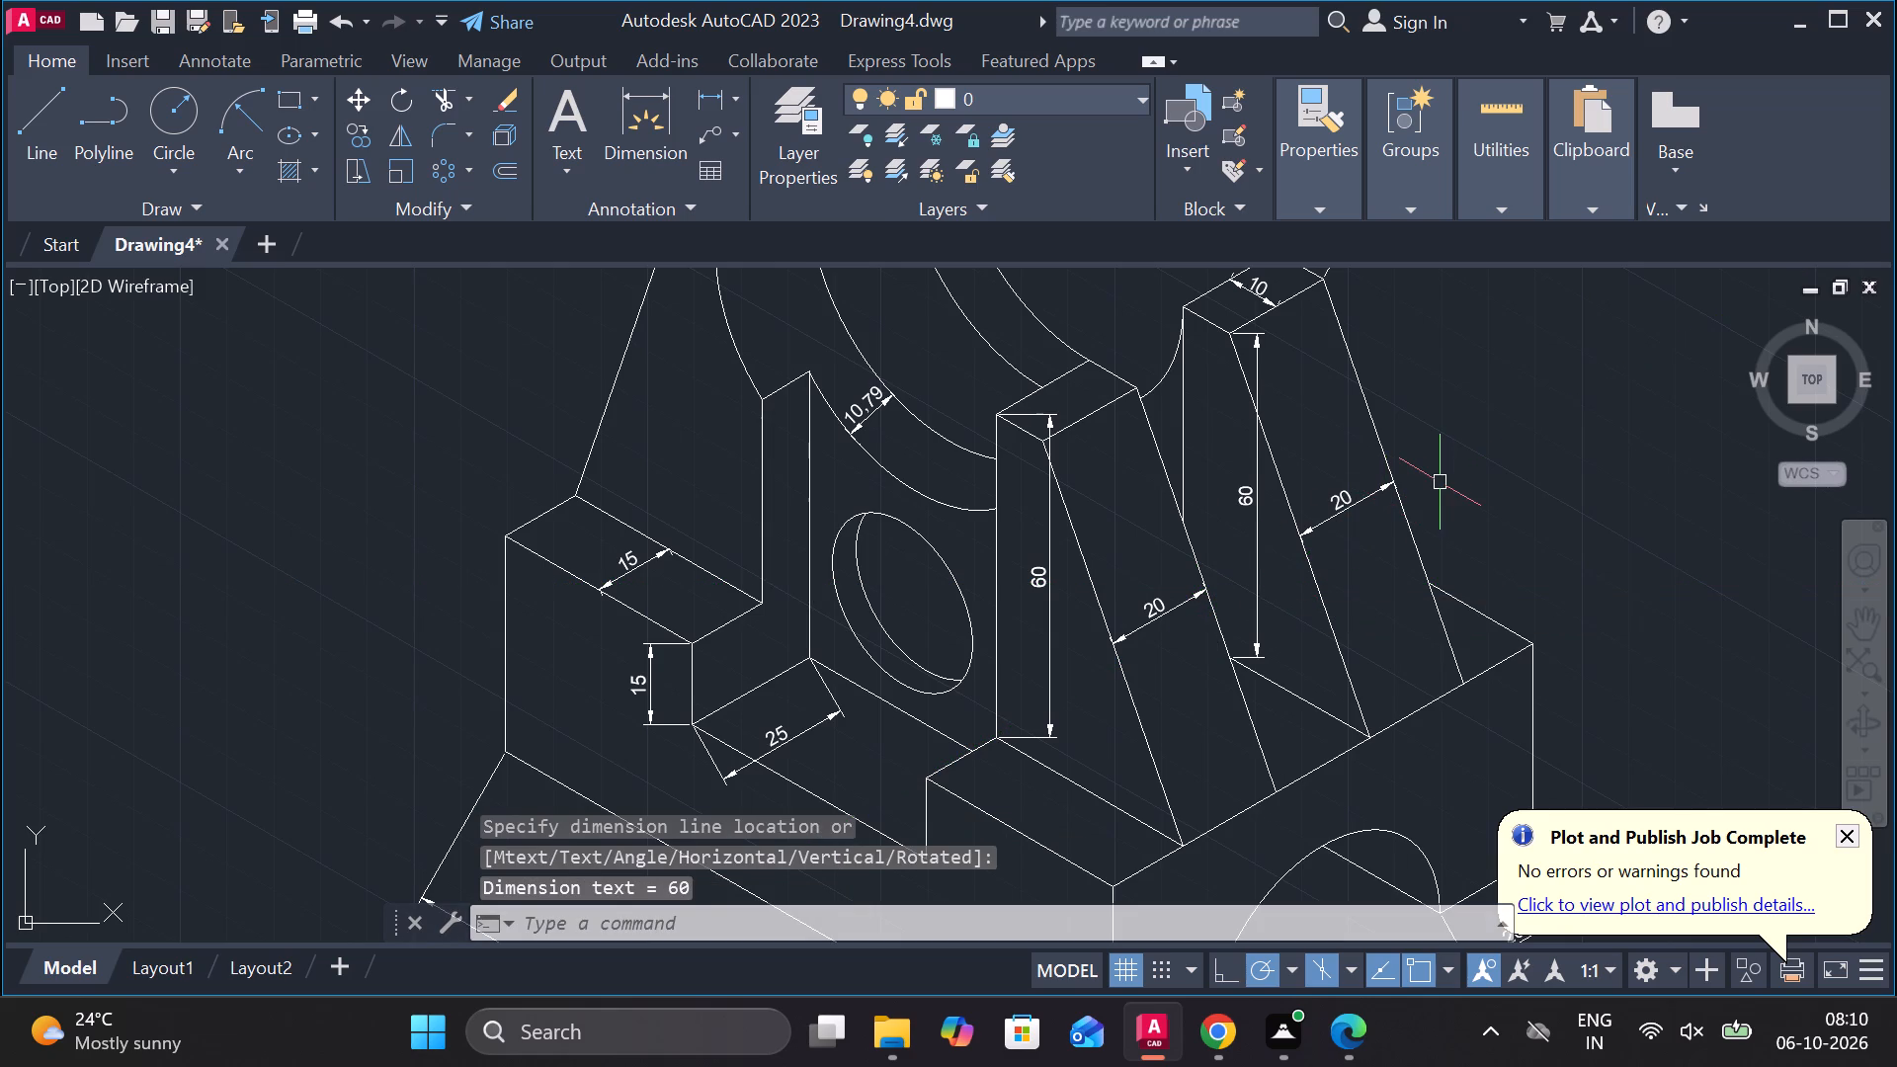
Override the text of the rear rib's height dimension with 50.
scroll(953, 589, down, 1)
scroll(911, 594, up, 2)
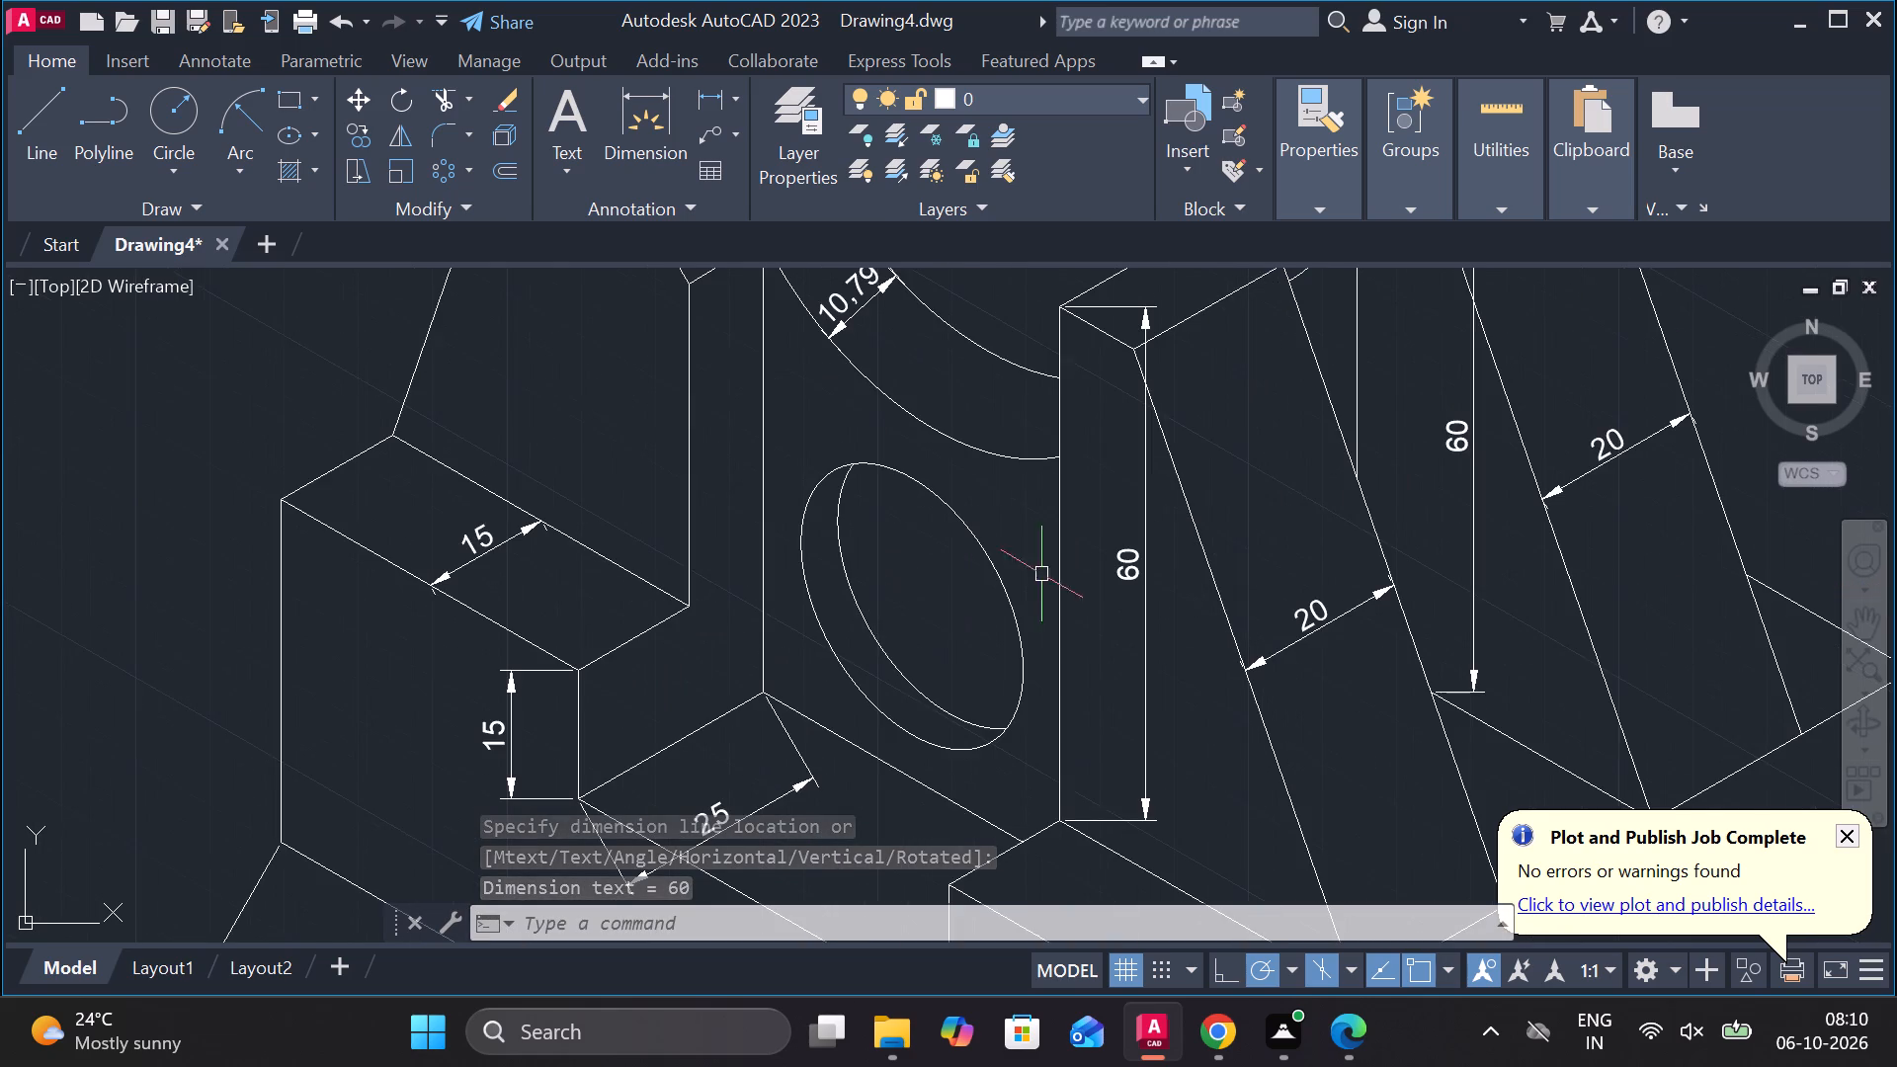
double_click(1456, 438)
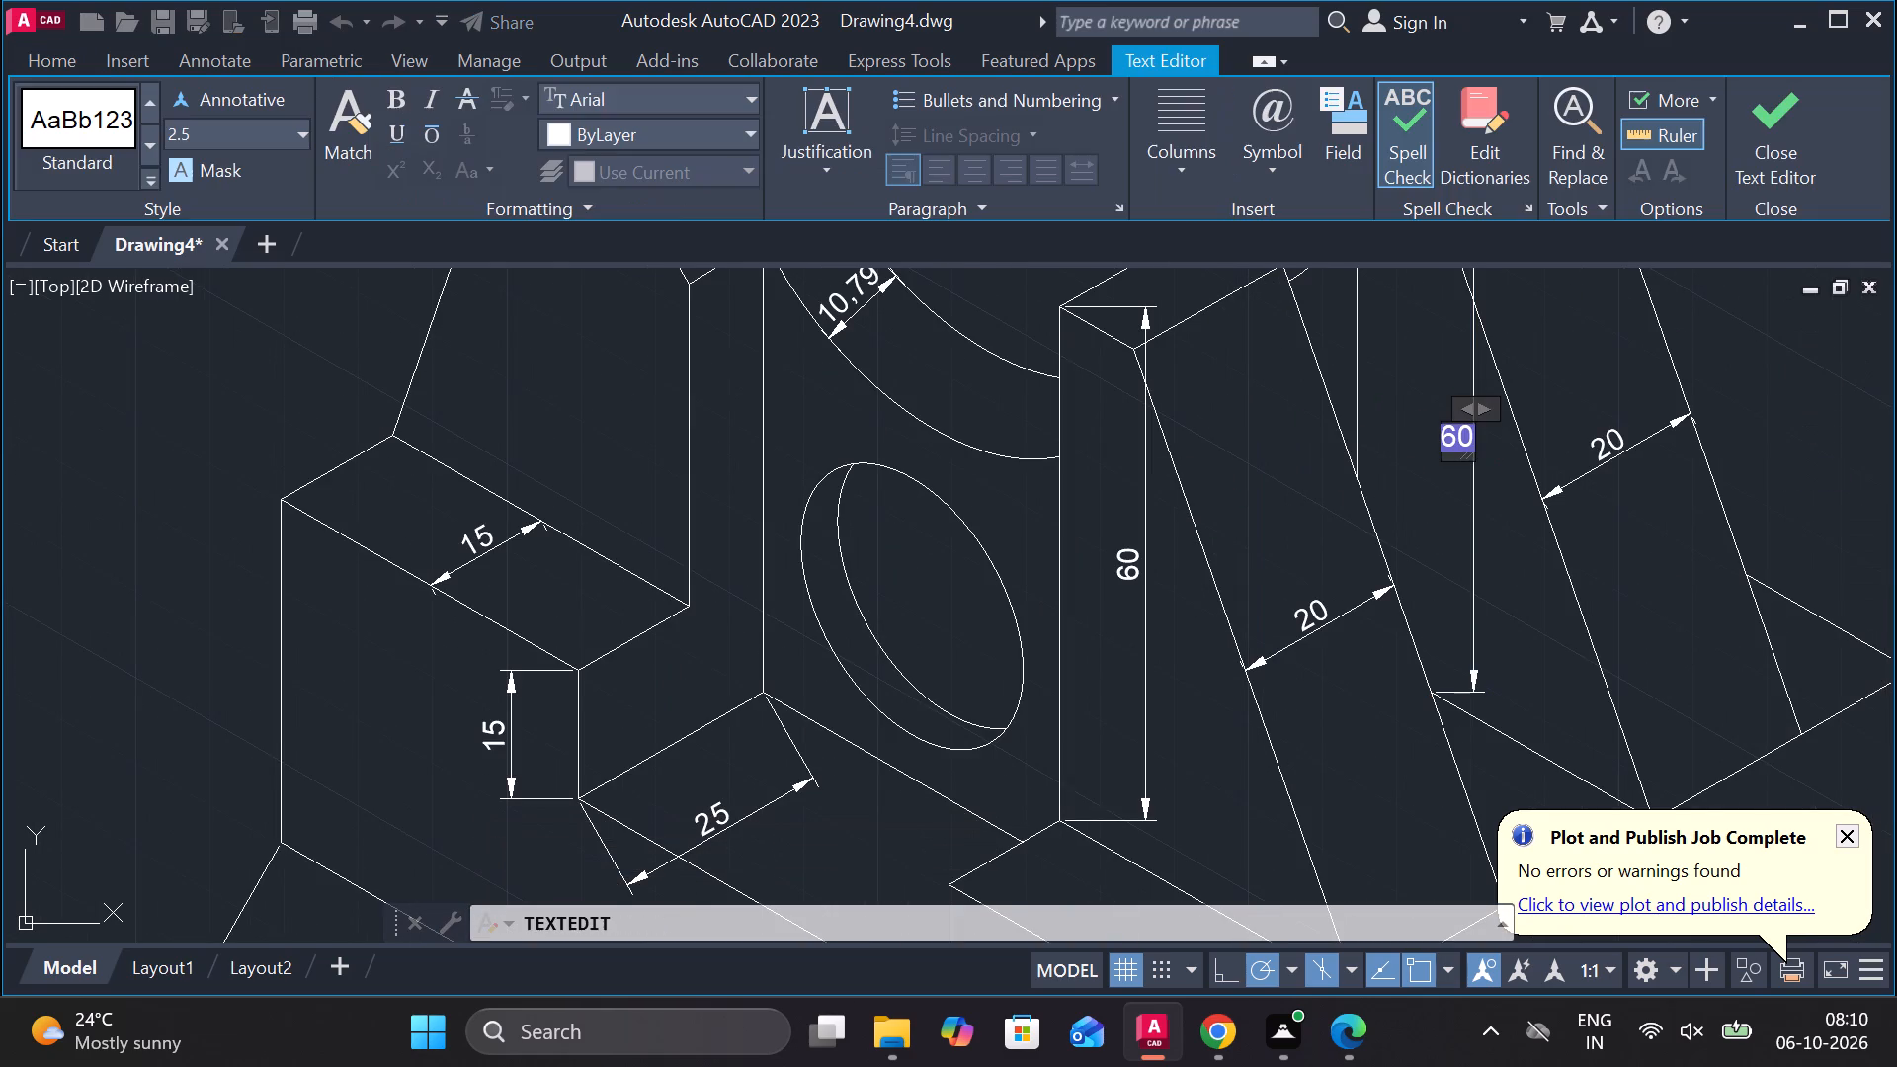
key(Right)
key(BackSpace)
text(50)
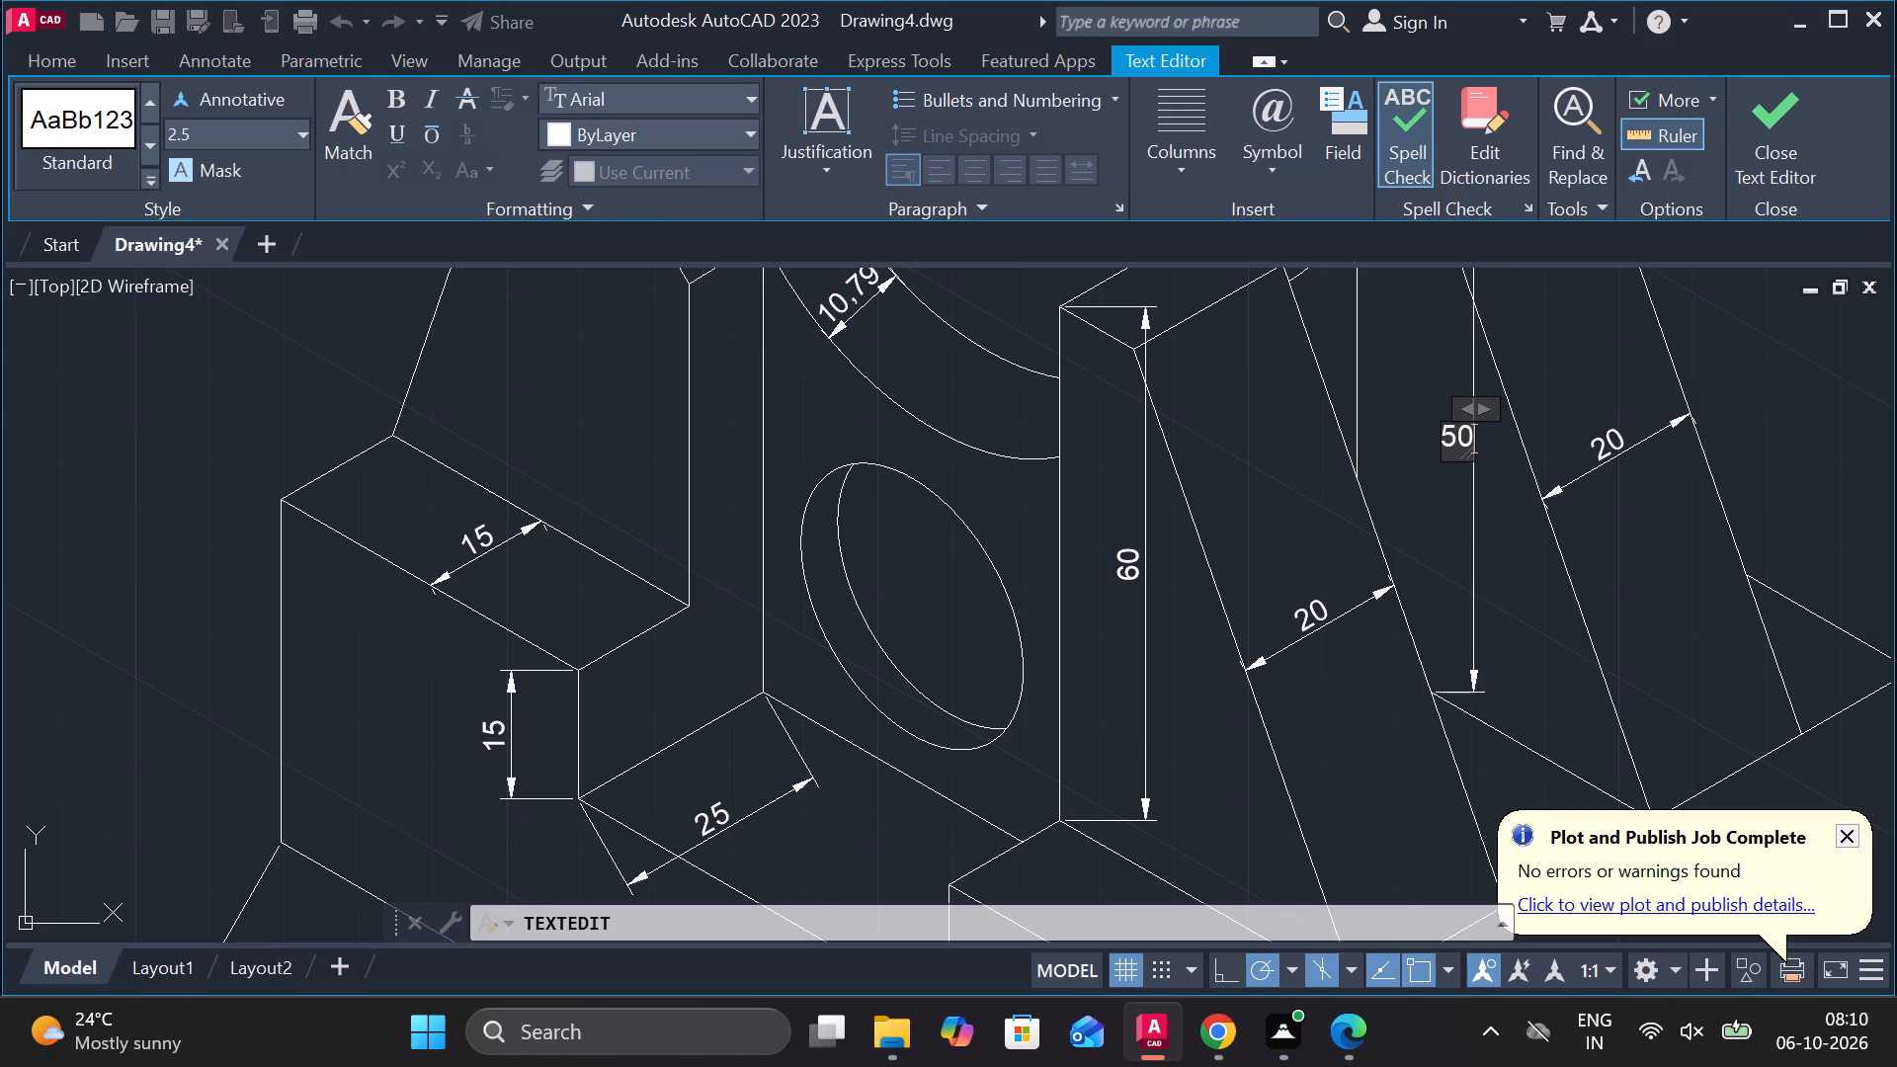
click(1749, 131)
Override the text of the dimension between the curved cutout's two arcs above the round hole with 10.
scroll(1631, 402, down, 2)
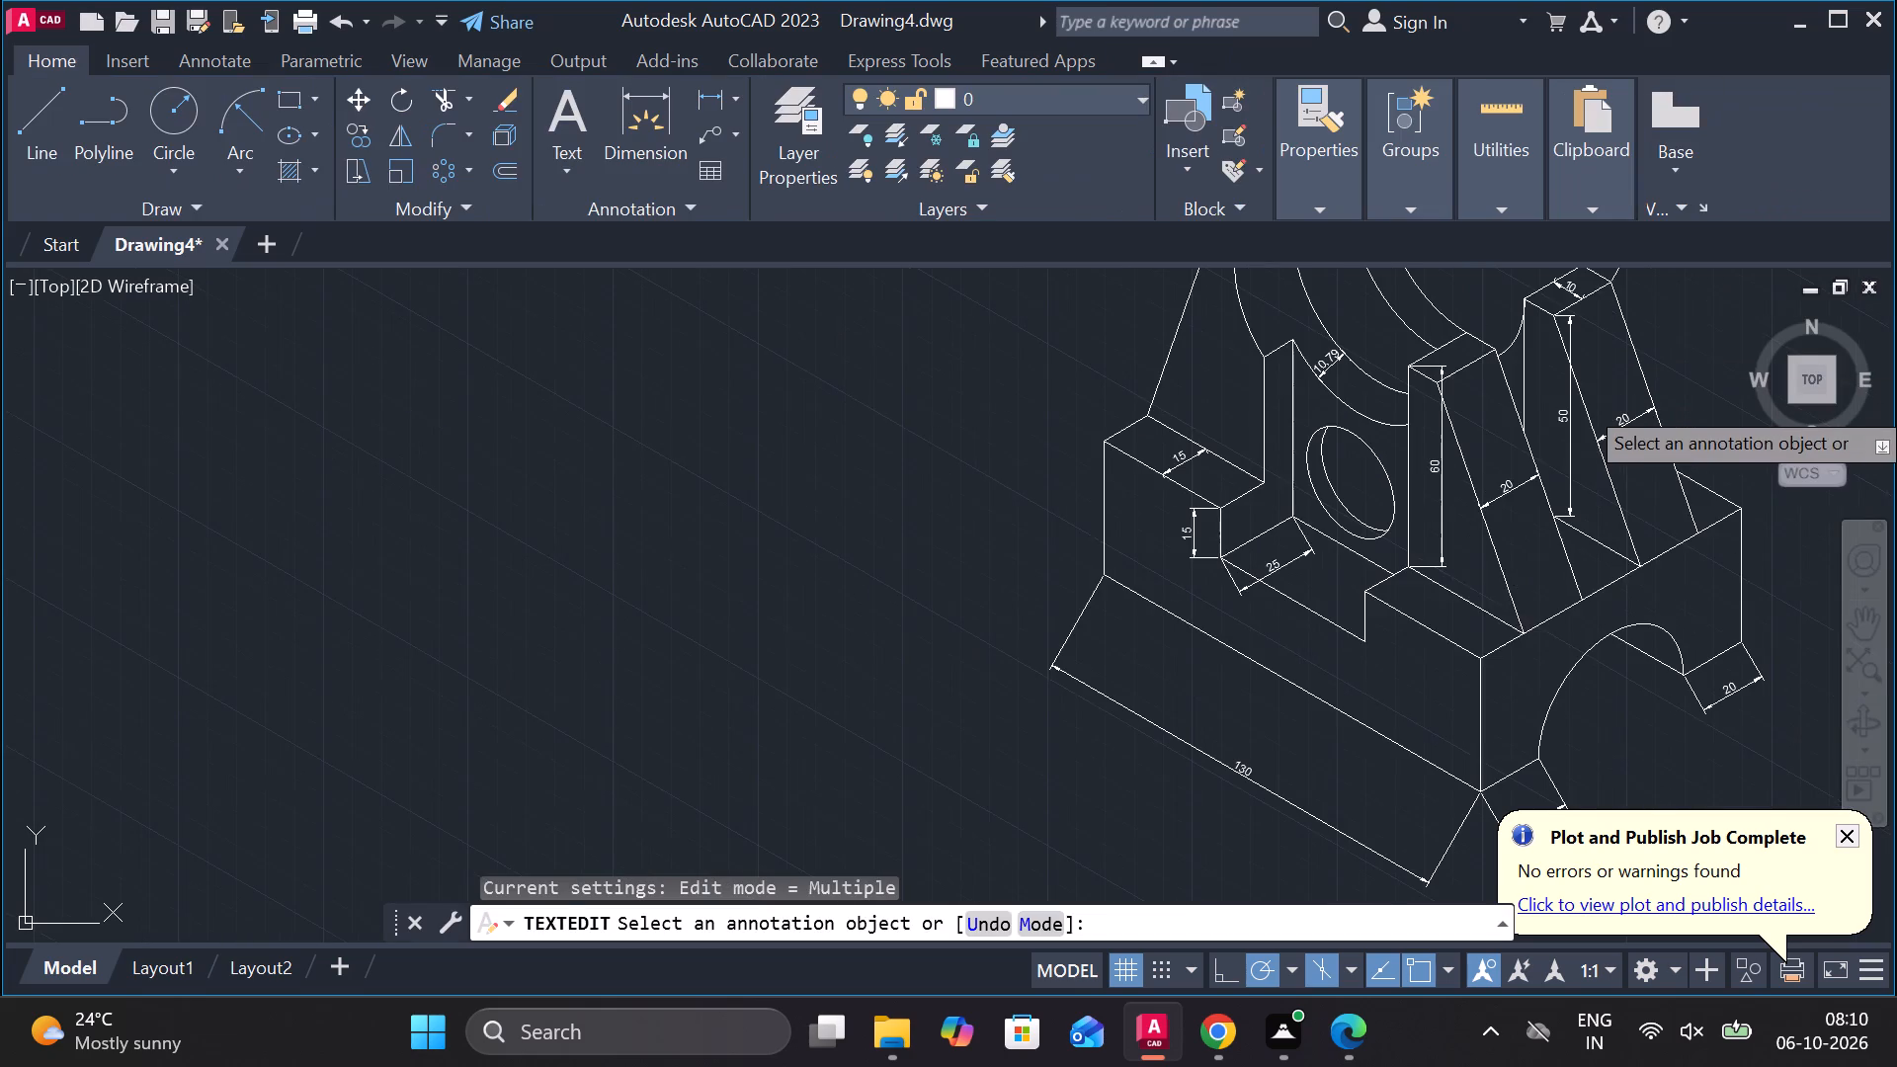
scroll(1316, 371, up, 2)
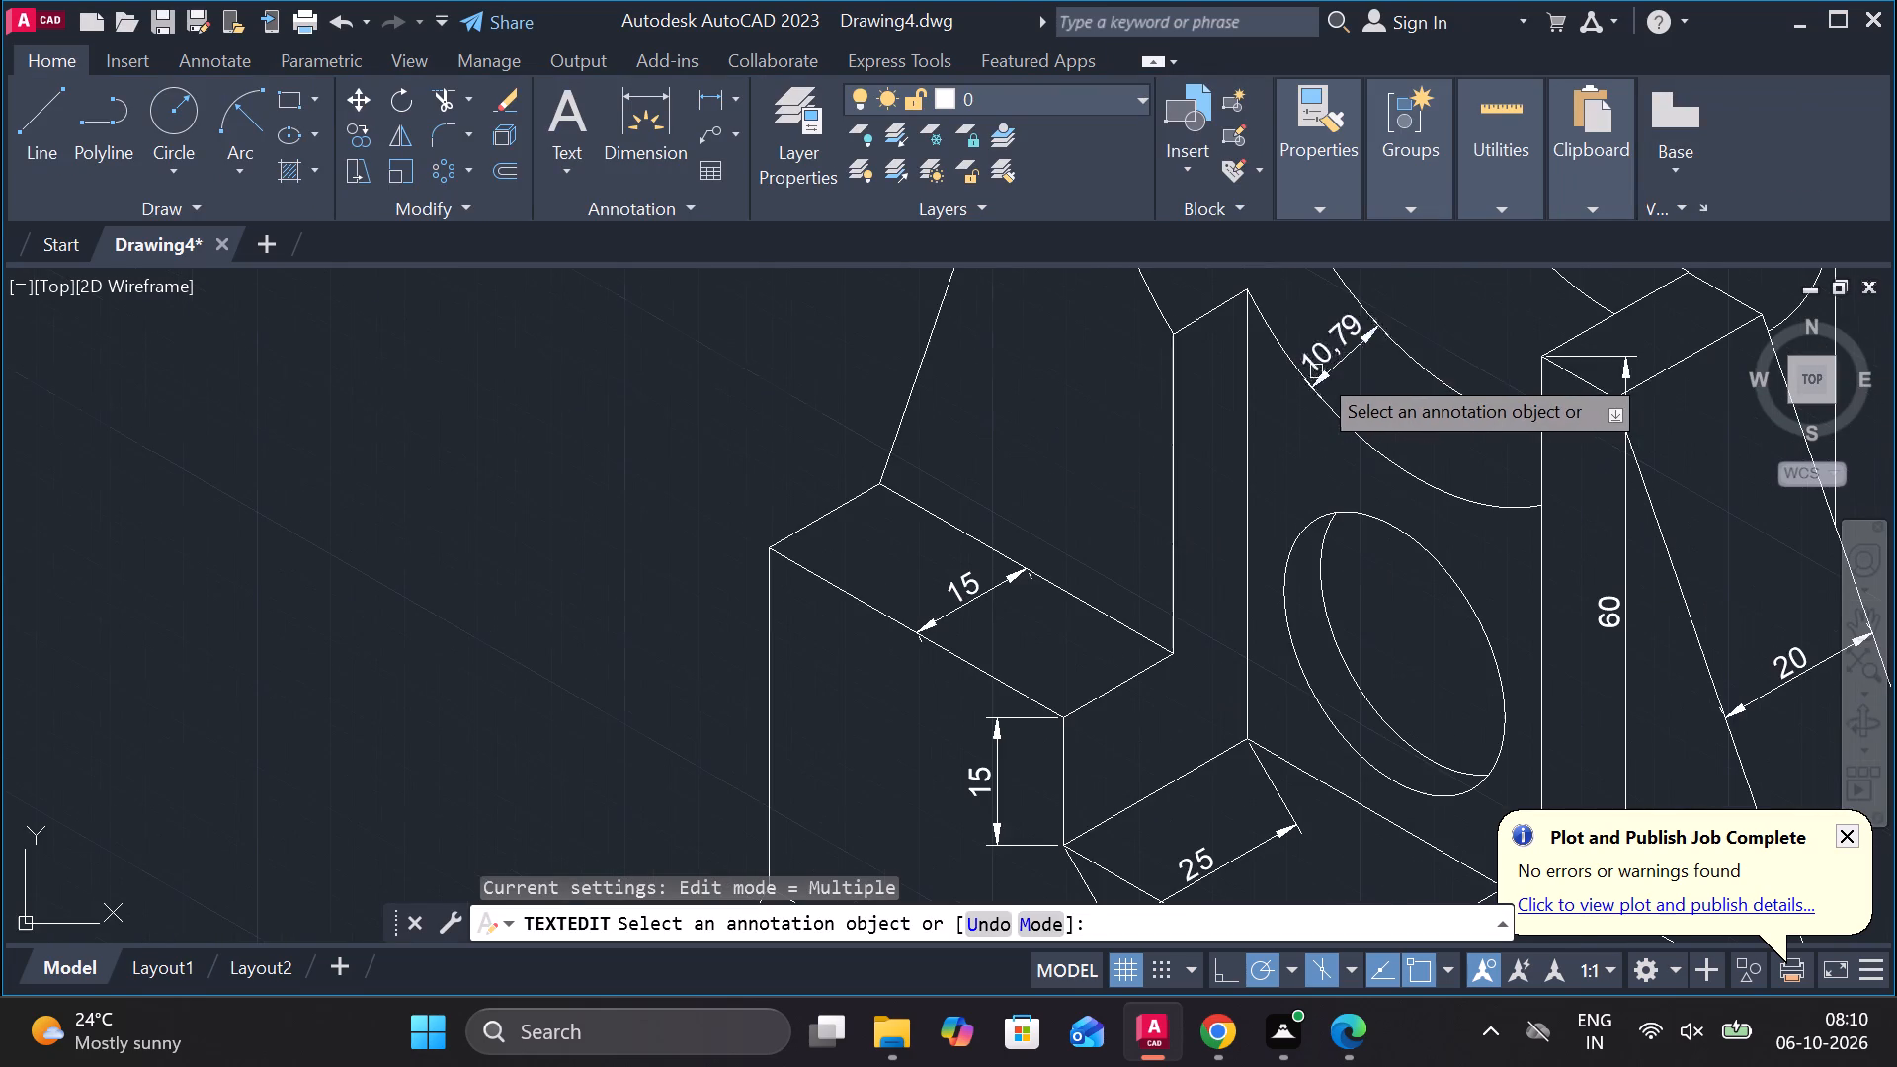
double_click(1353, 328)
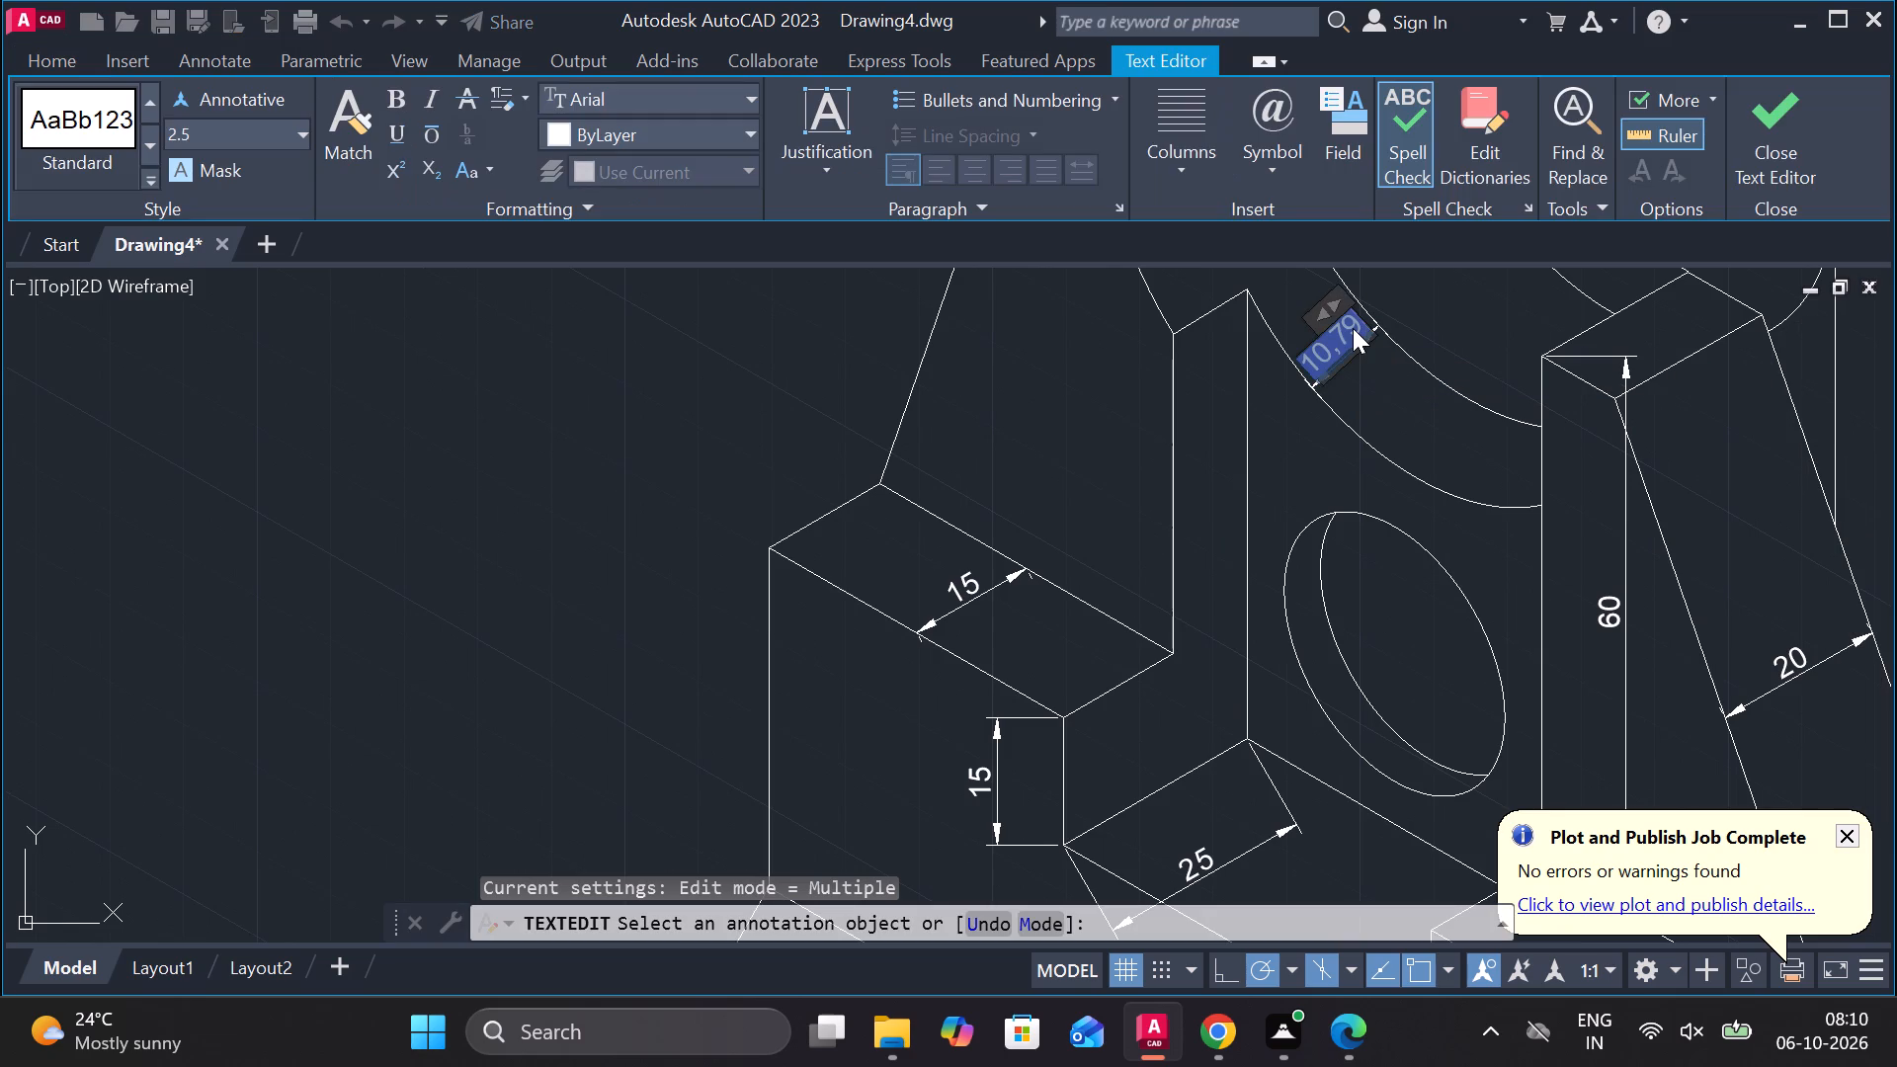
key(1)
key(0)
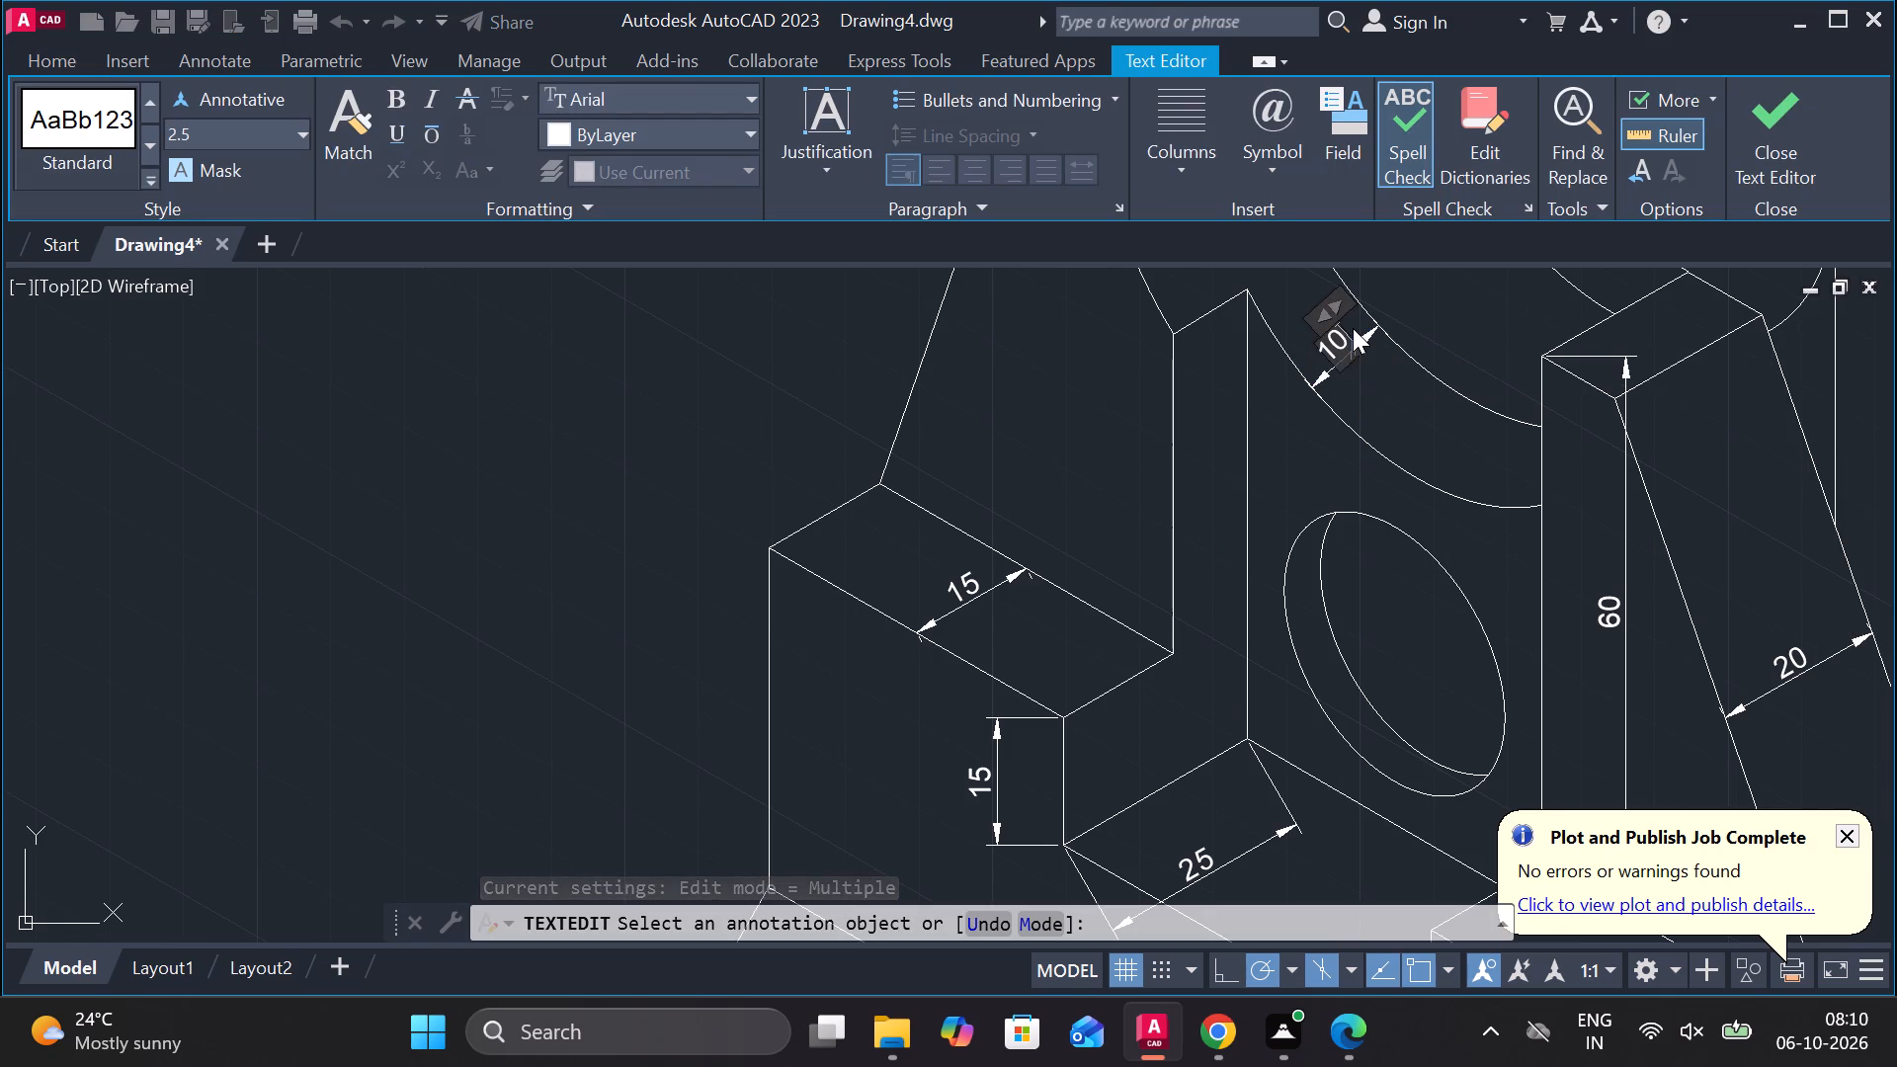
click(1743, 123)
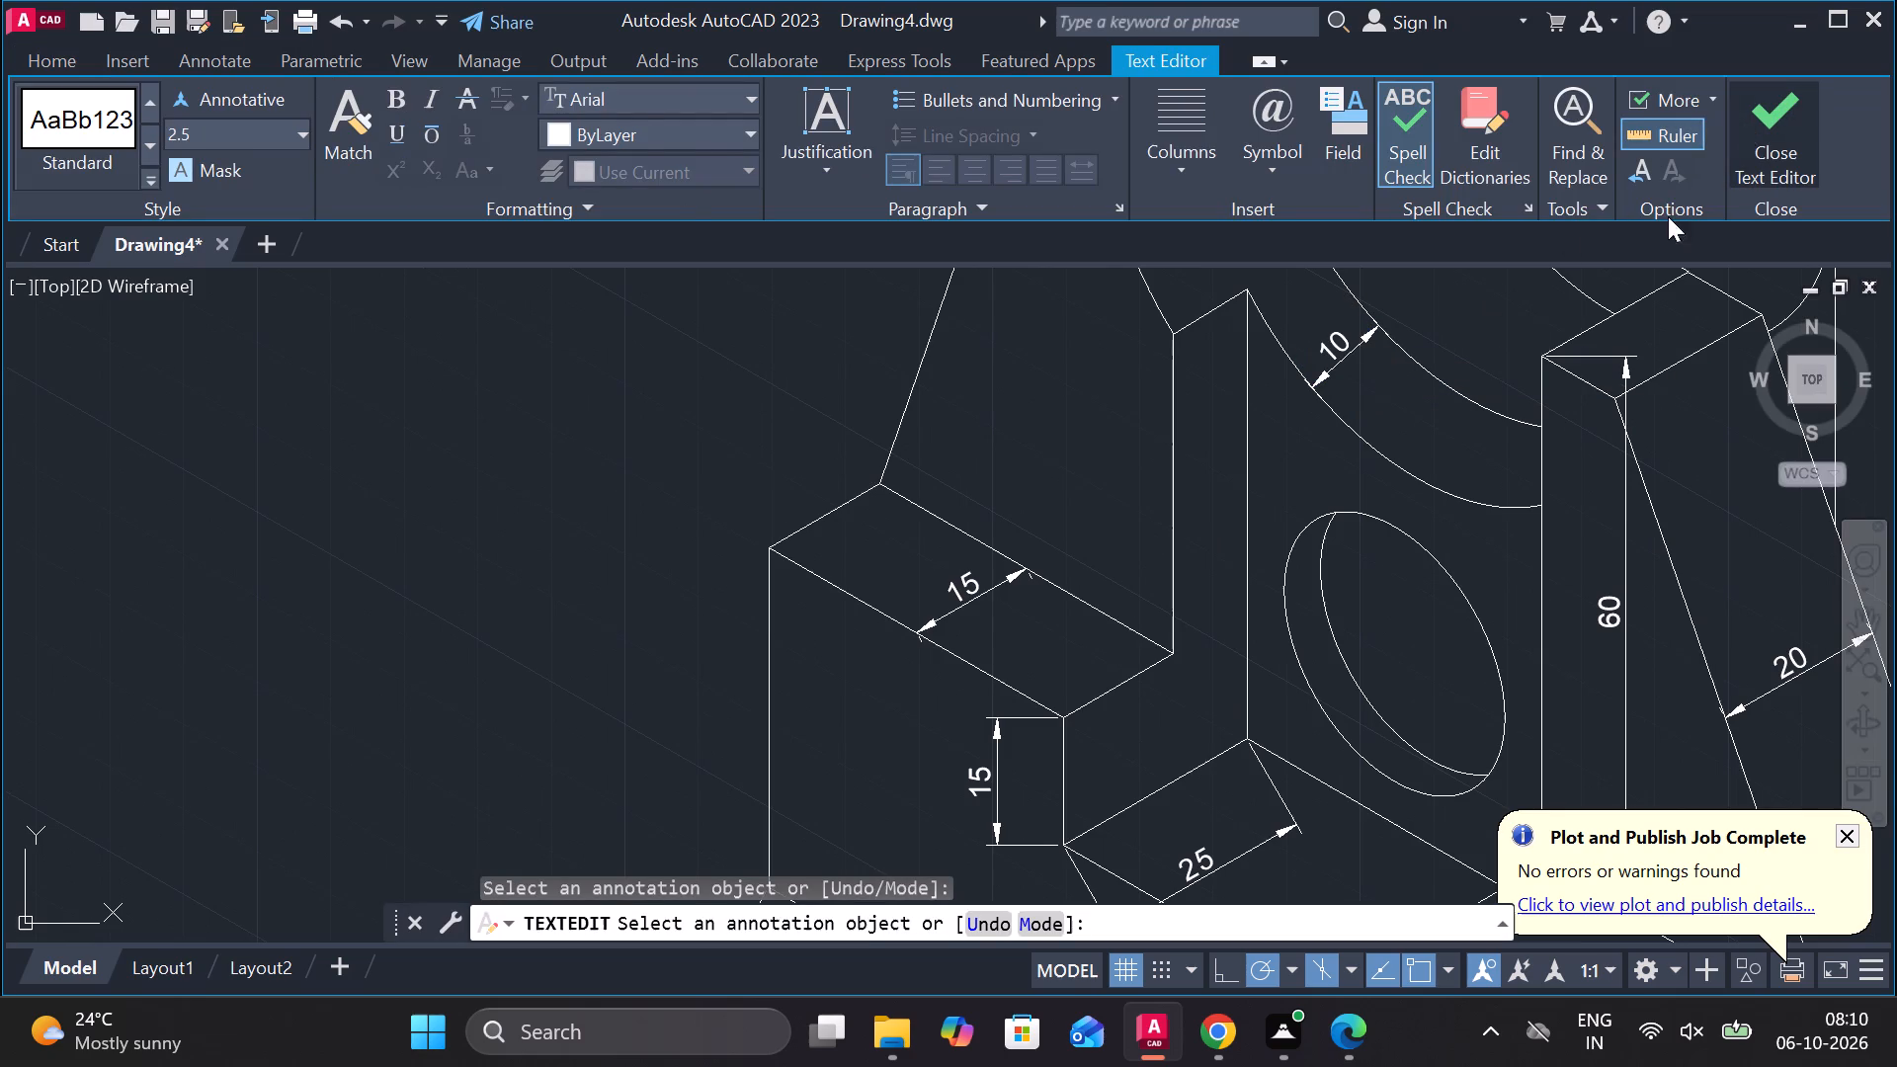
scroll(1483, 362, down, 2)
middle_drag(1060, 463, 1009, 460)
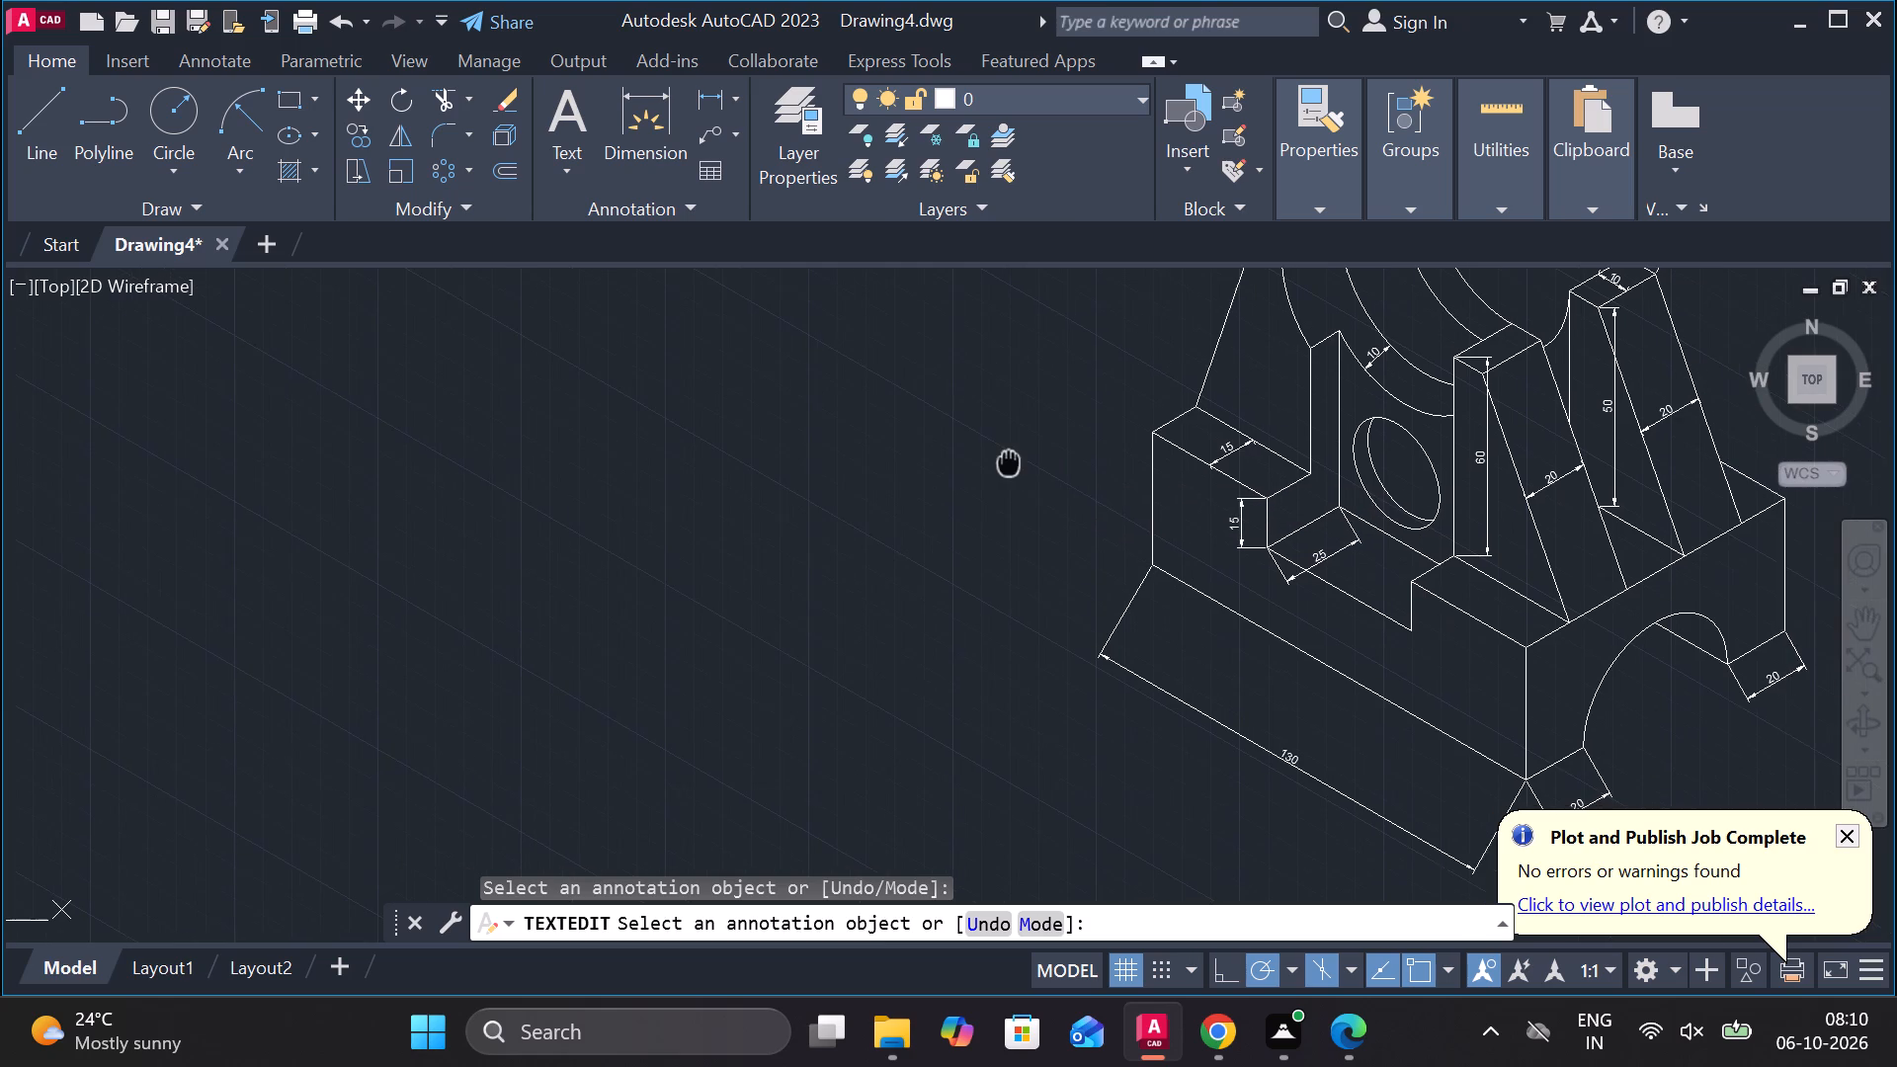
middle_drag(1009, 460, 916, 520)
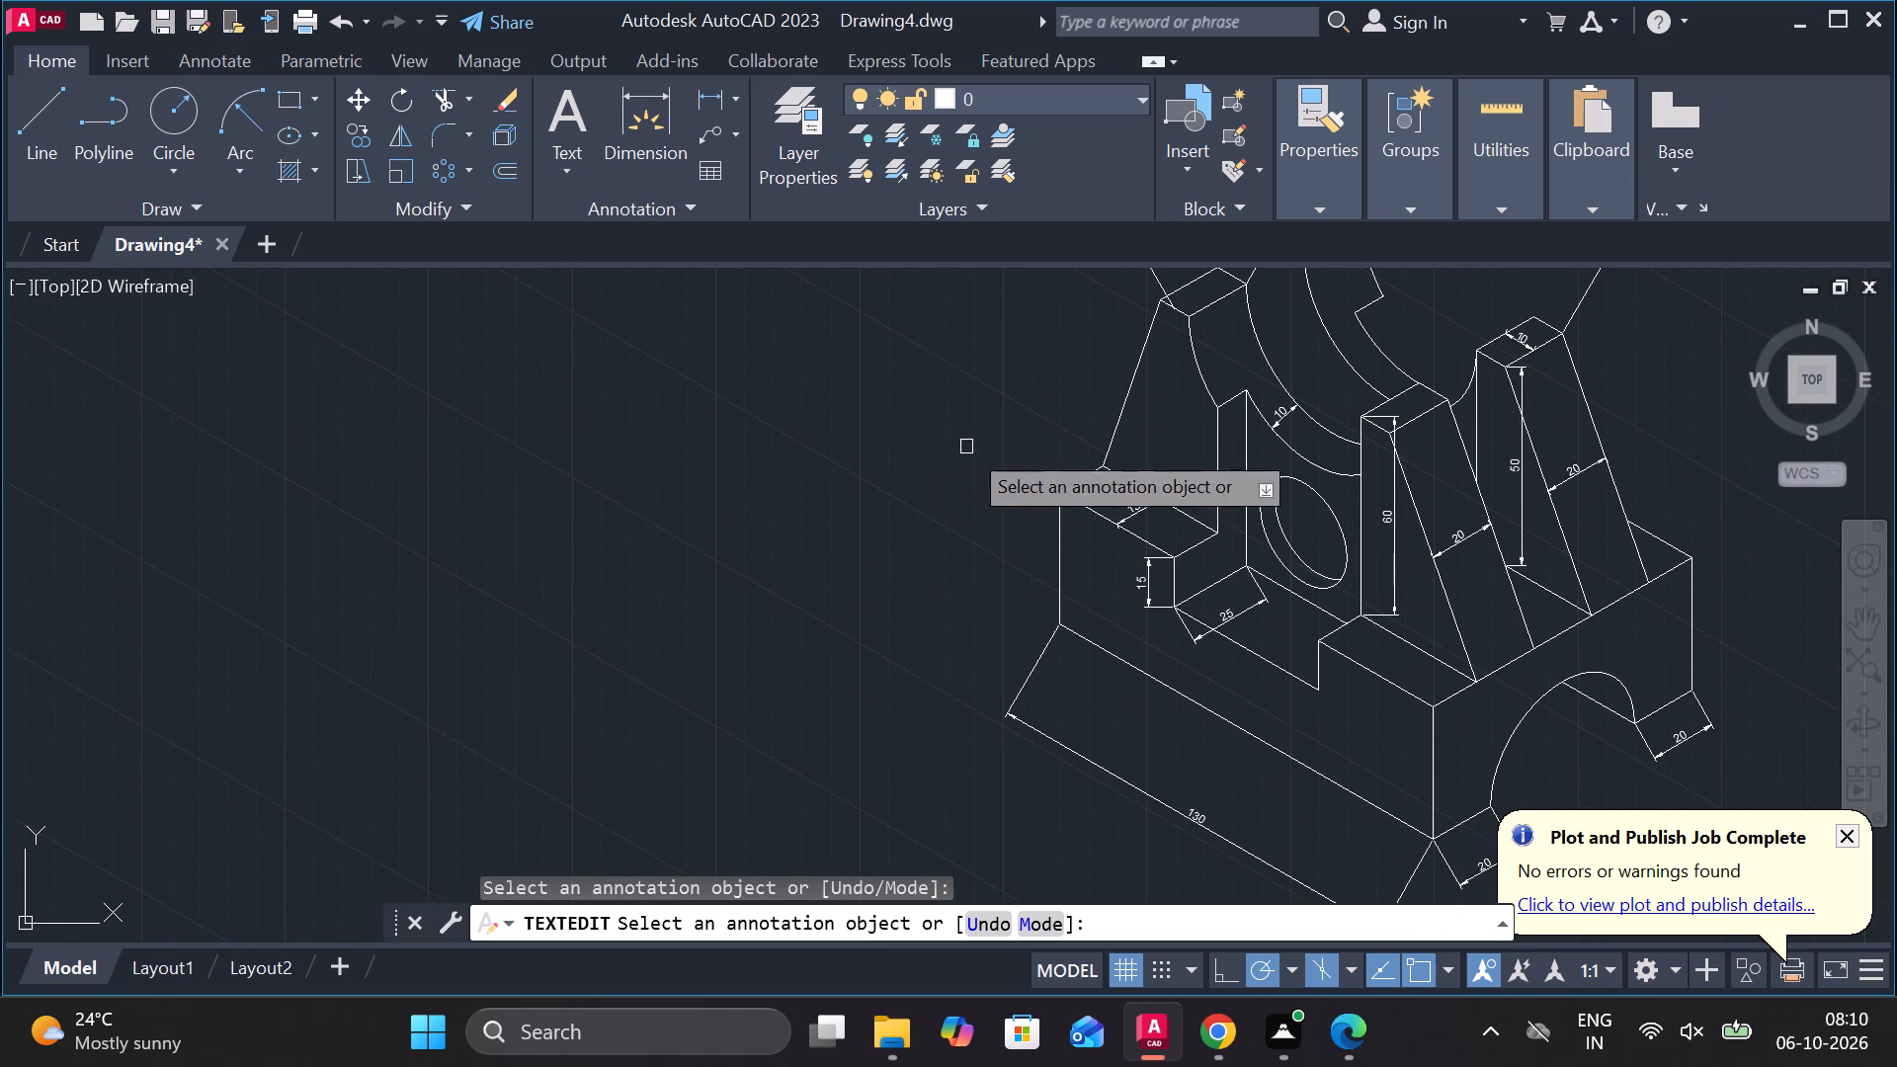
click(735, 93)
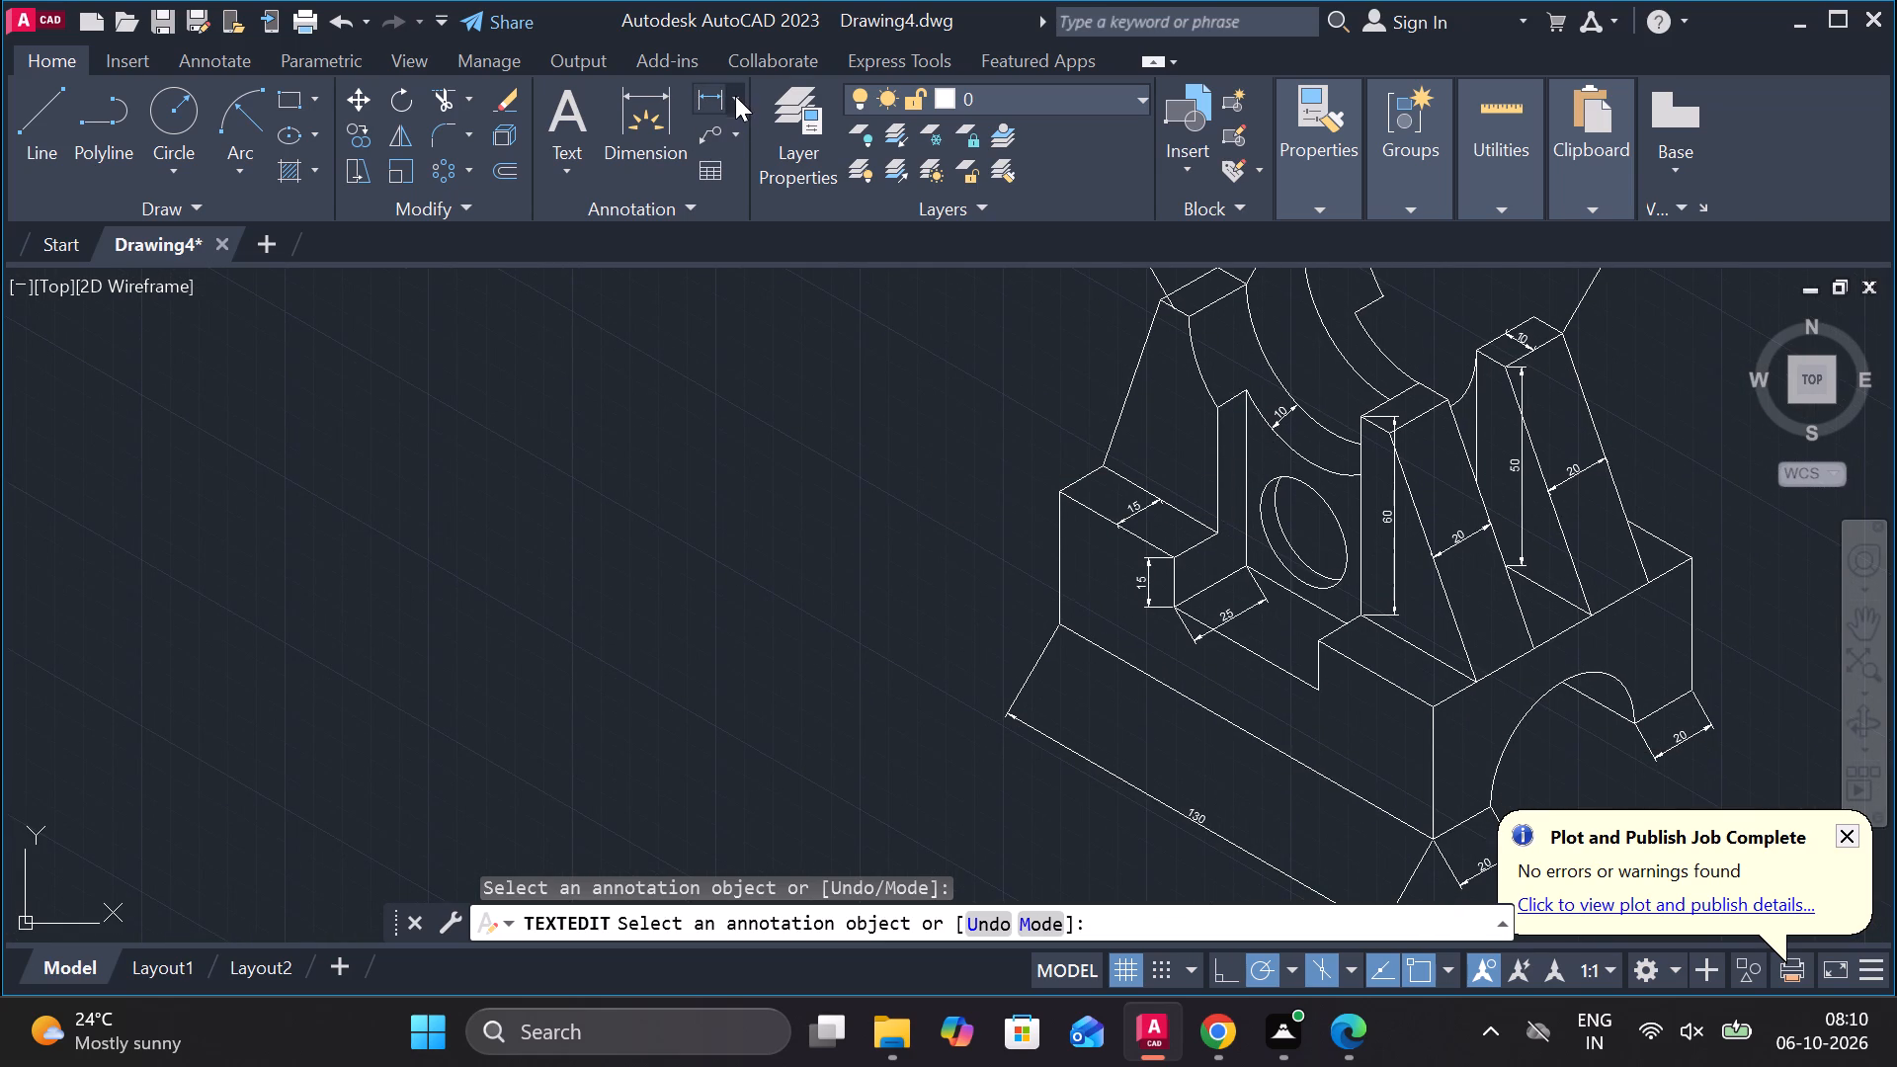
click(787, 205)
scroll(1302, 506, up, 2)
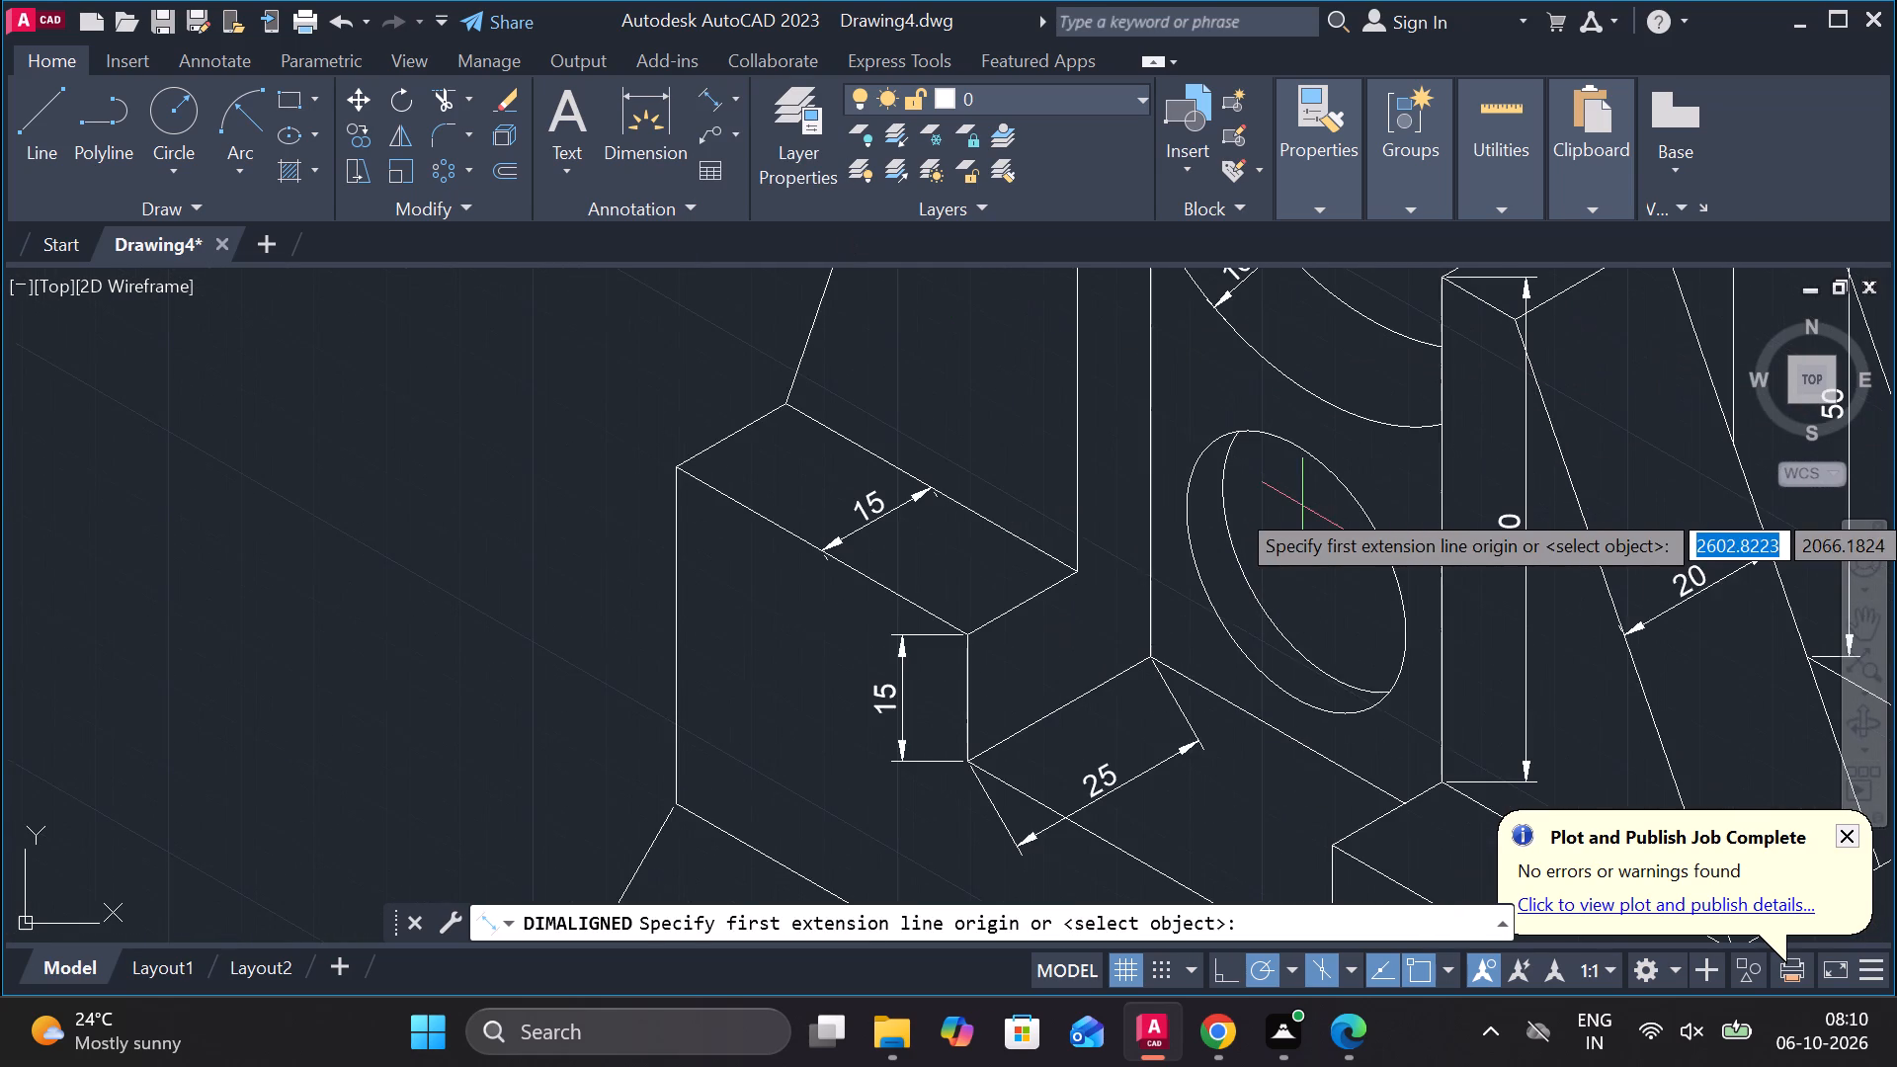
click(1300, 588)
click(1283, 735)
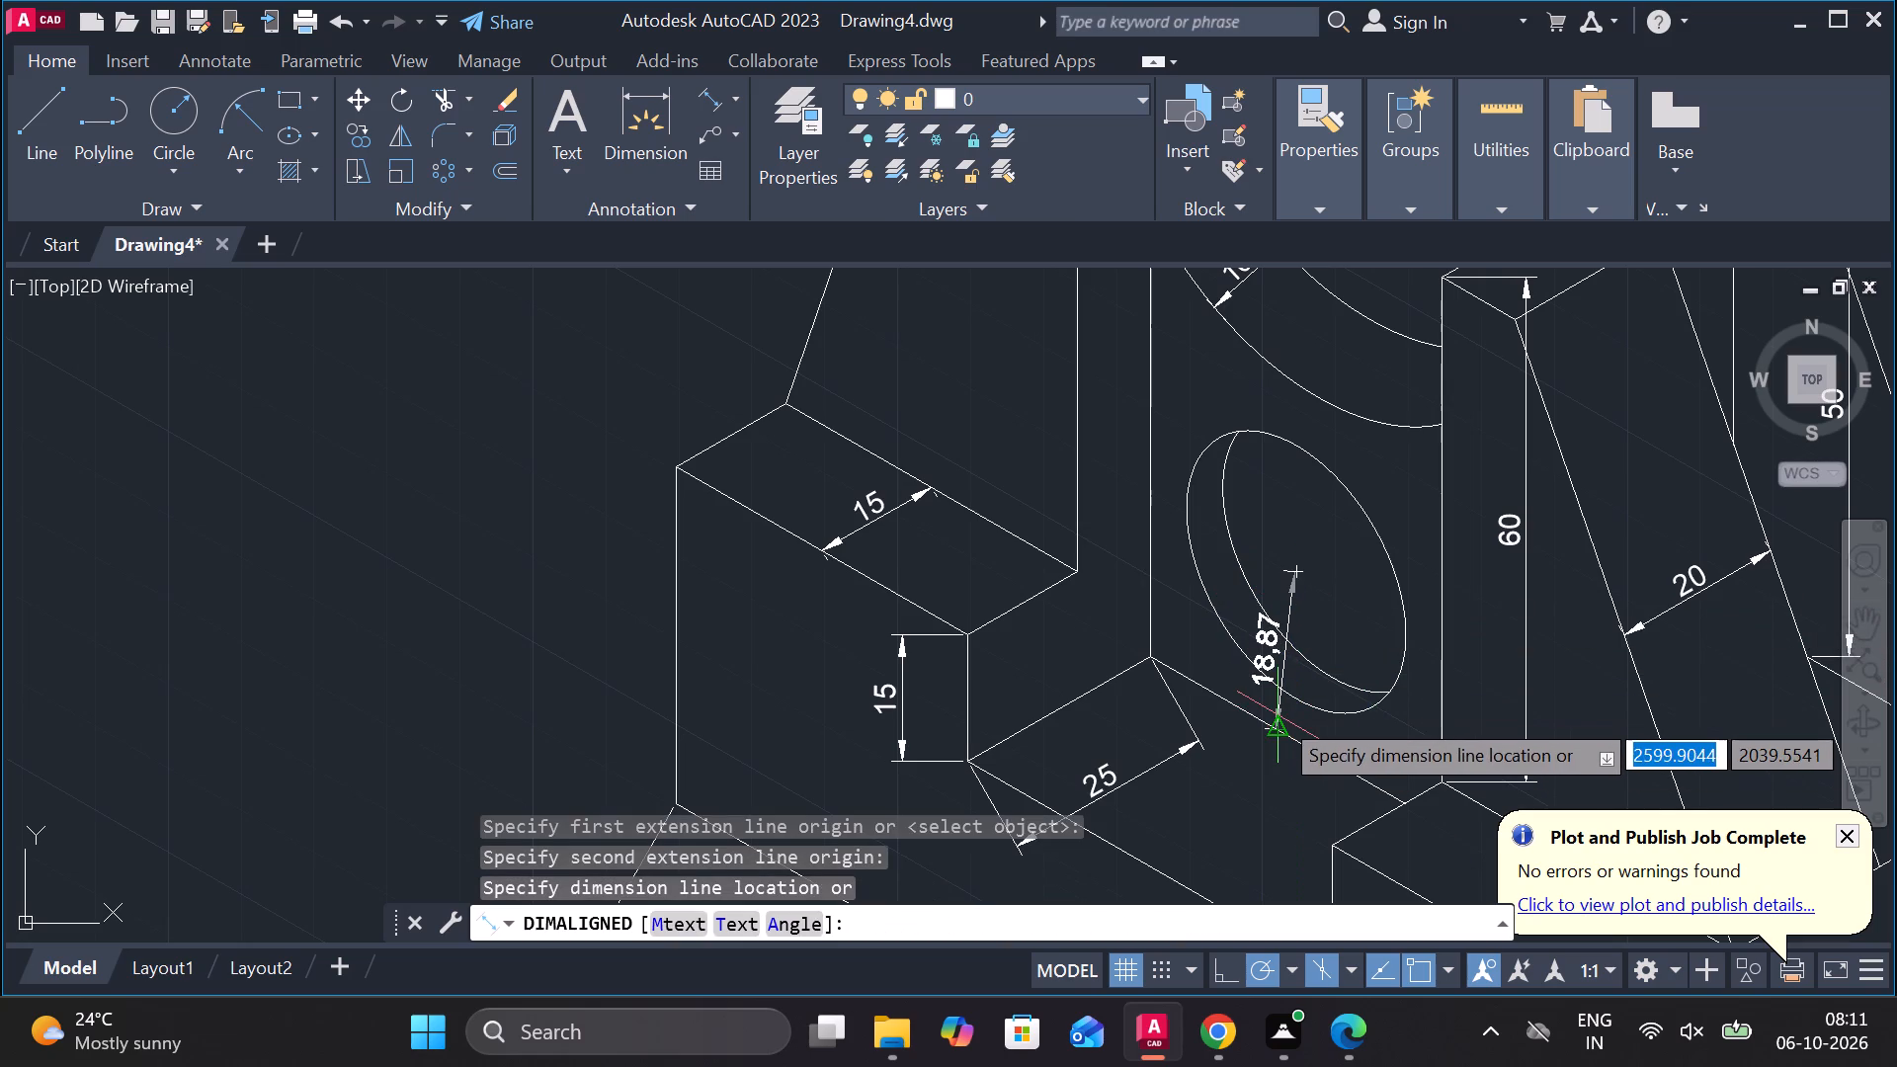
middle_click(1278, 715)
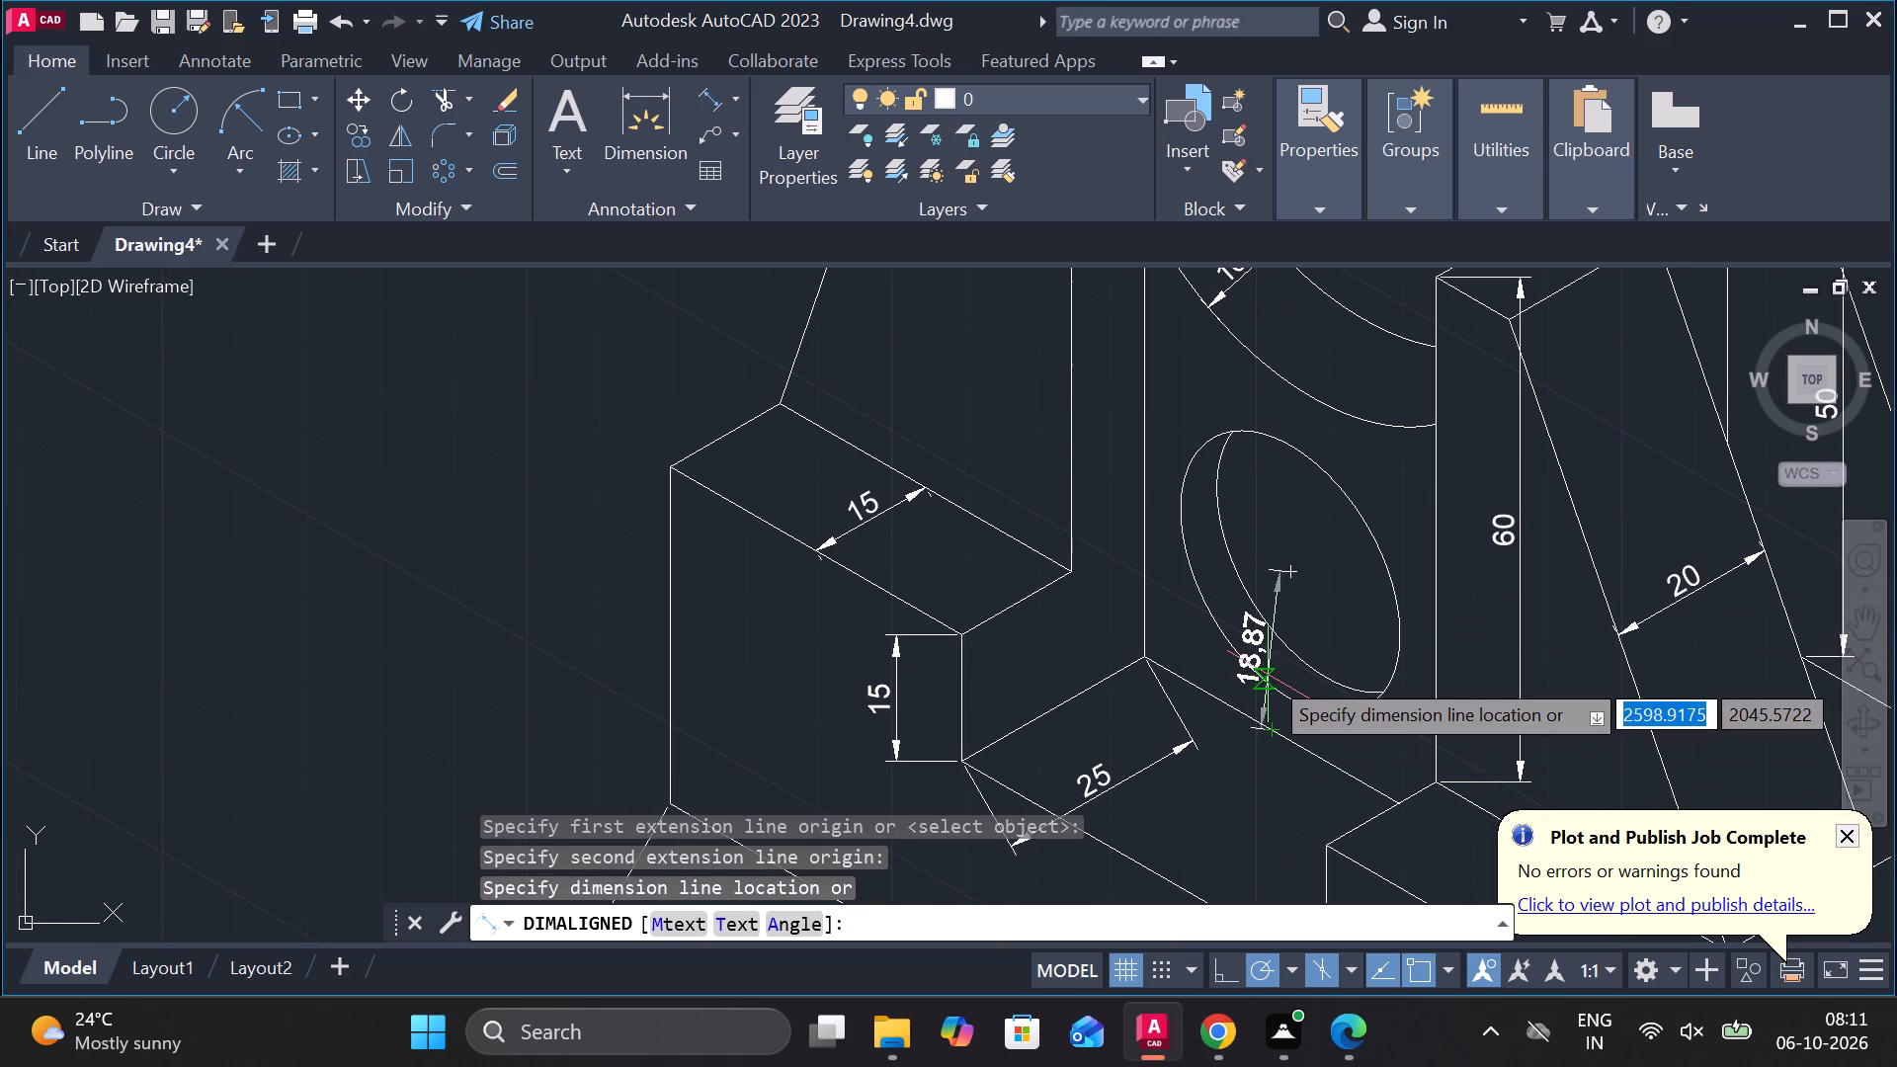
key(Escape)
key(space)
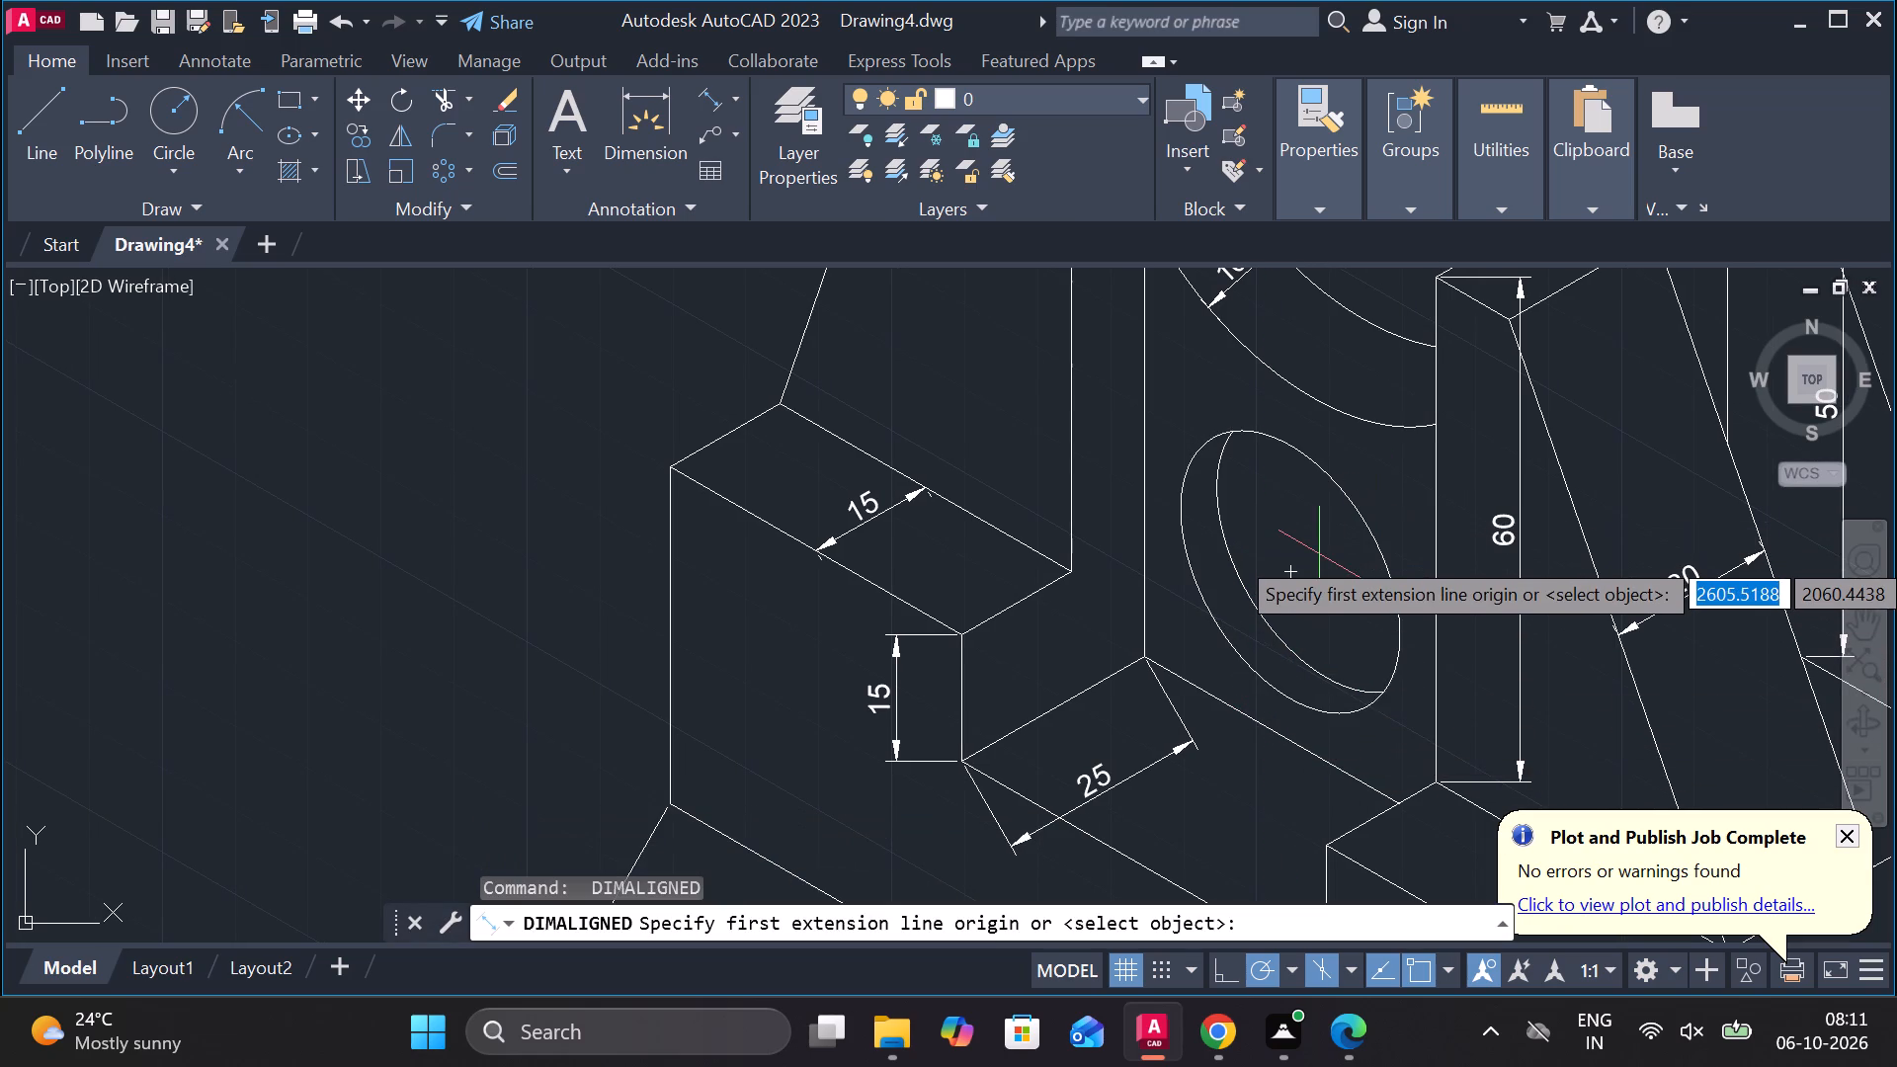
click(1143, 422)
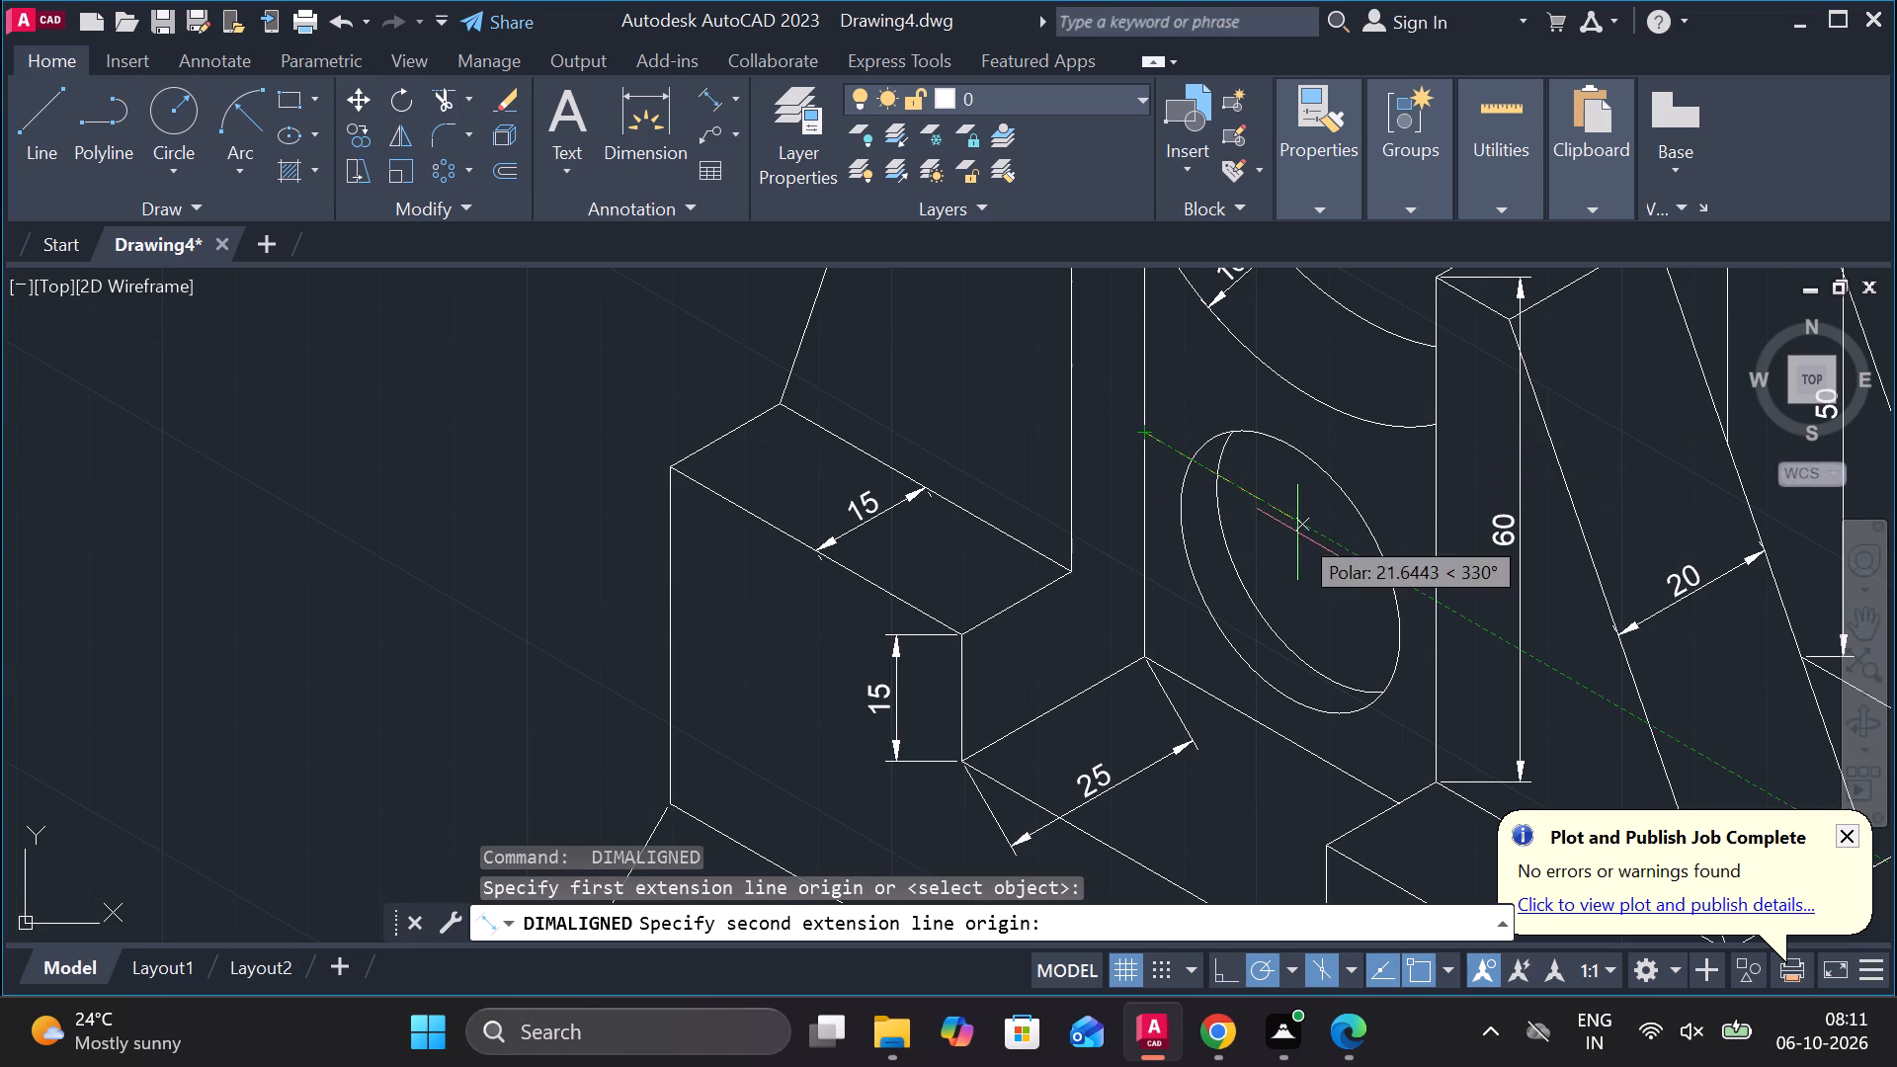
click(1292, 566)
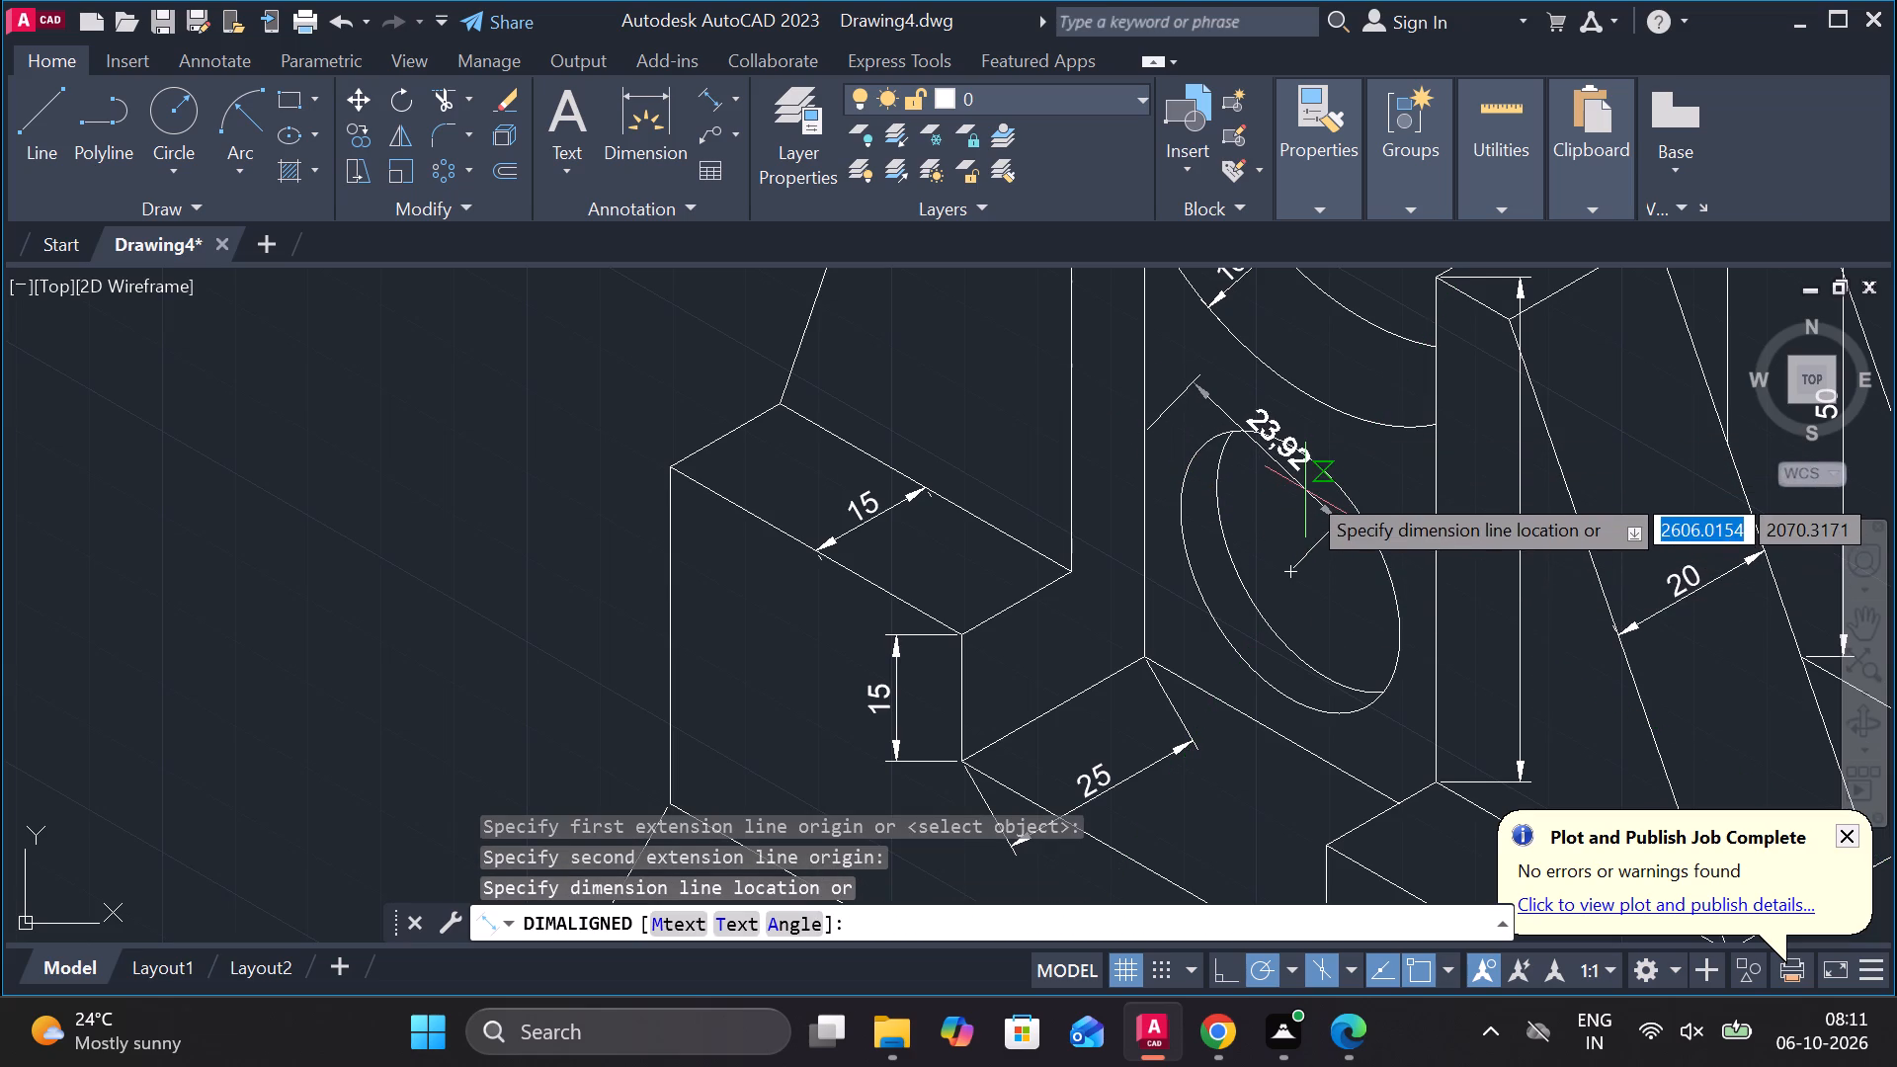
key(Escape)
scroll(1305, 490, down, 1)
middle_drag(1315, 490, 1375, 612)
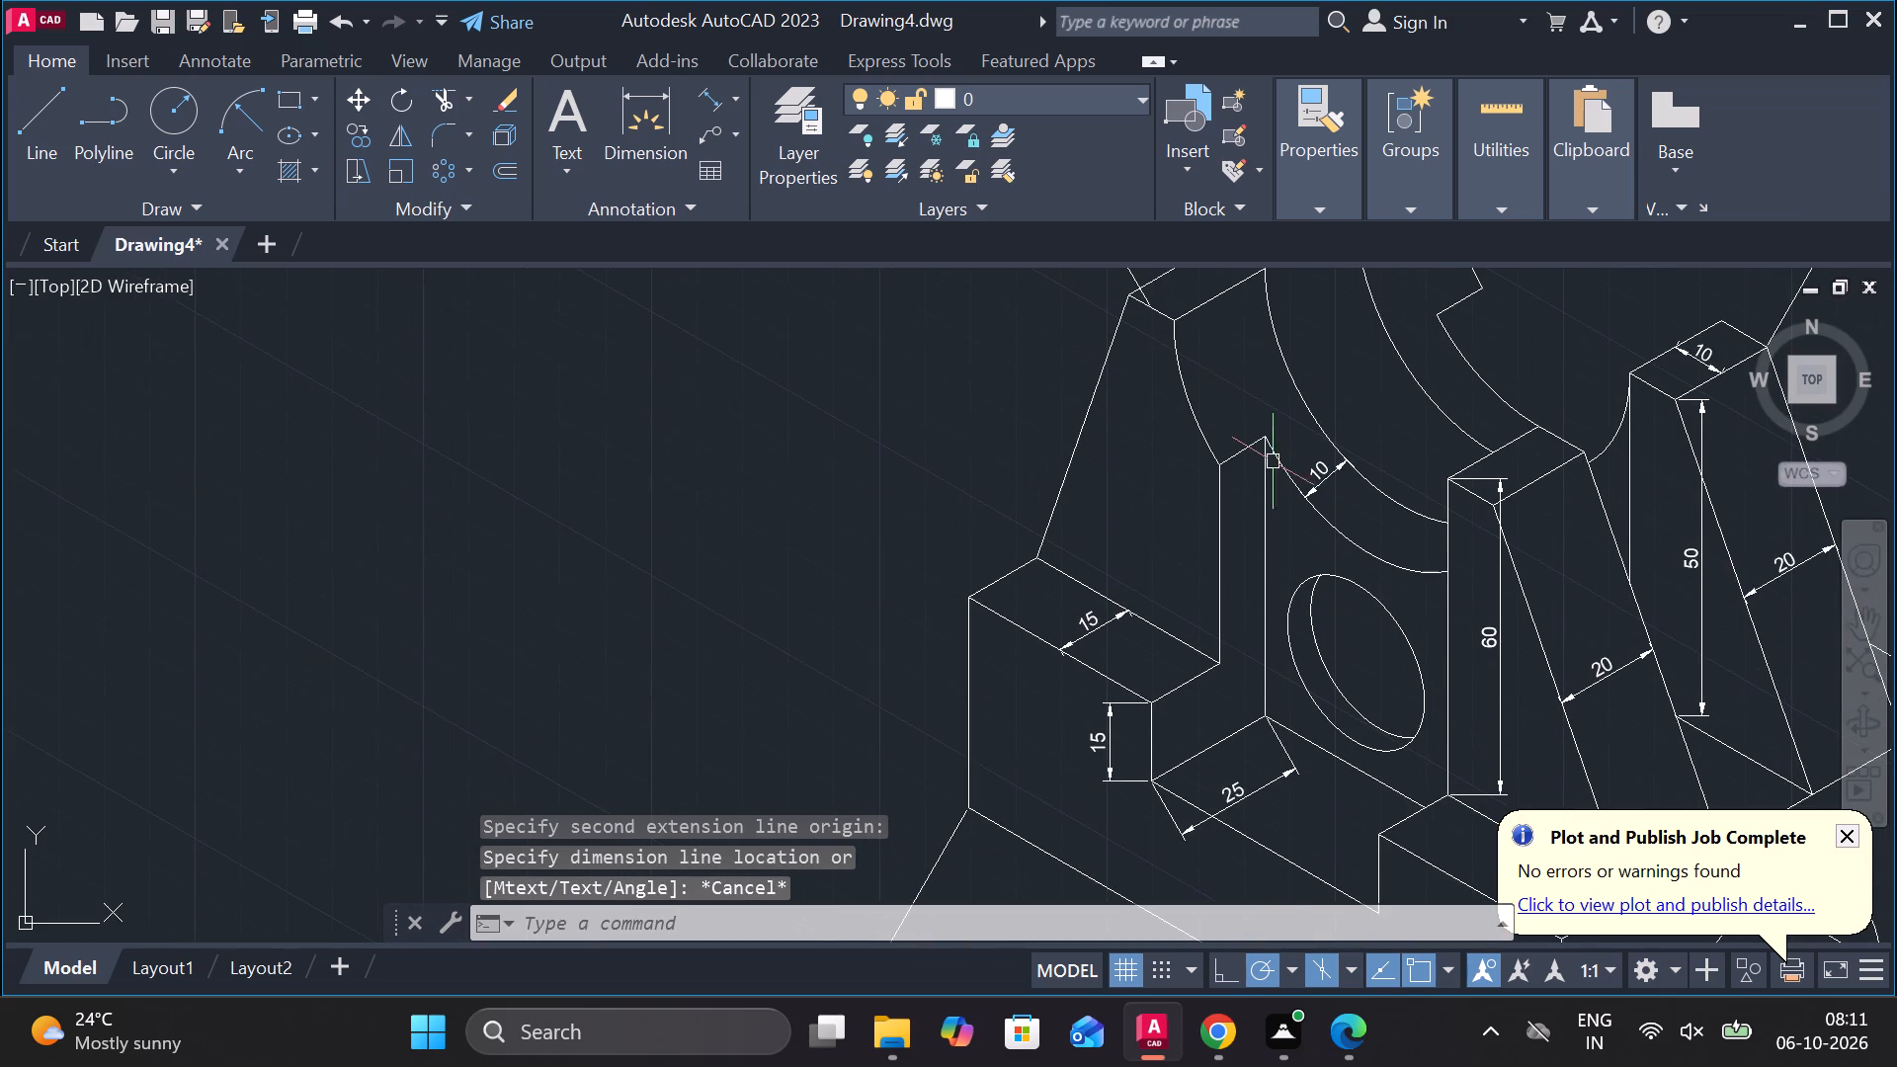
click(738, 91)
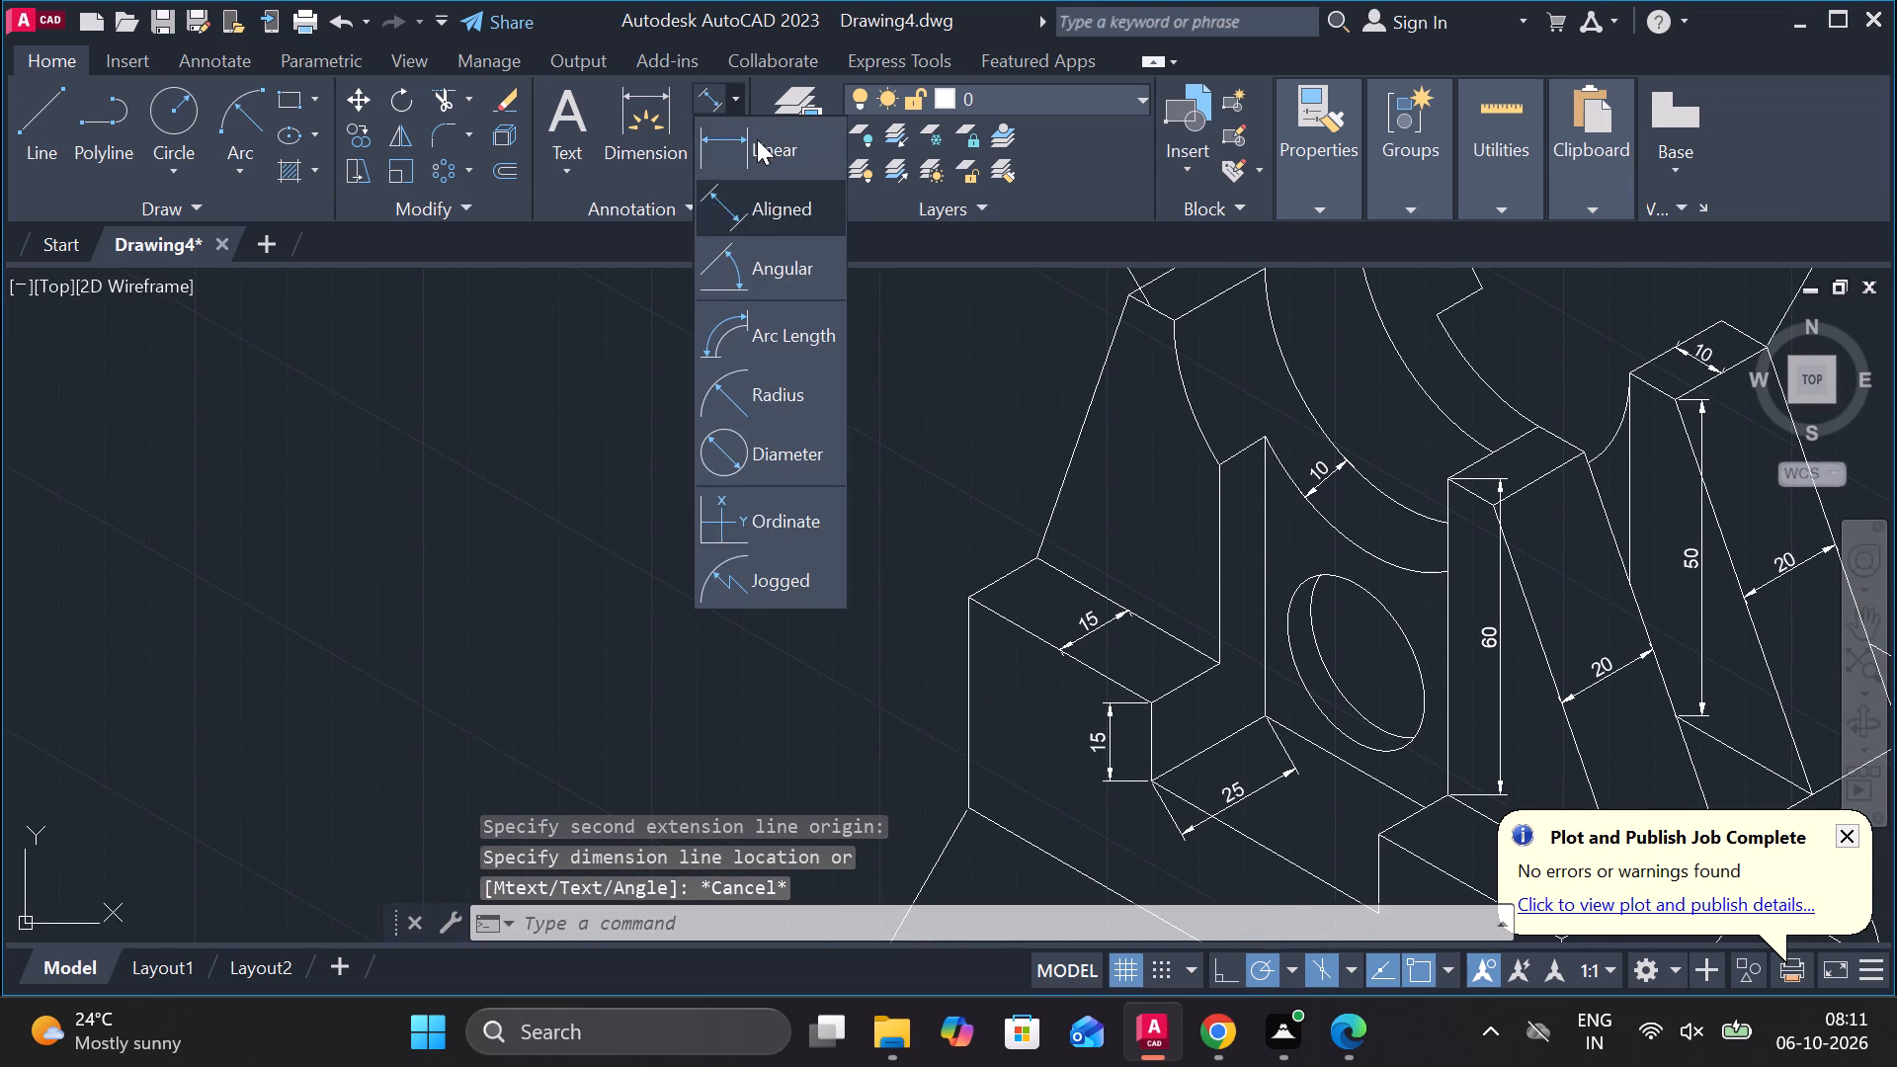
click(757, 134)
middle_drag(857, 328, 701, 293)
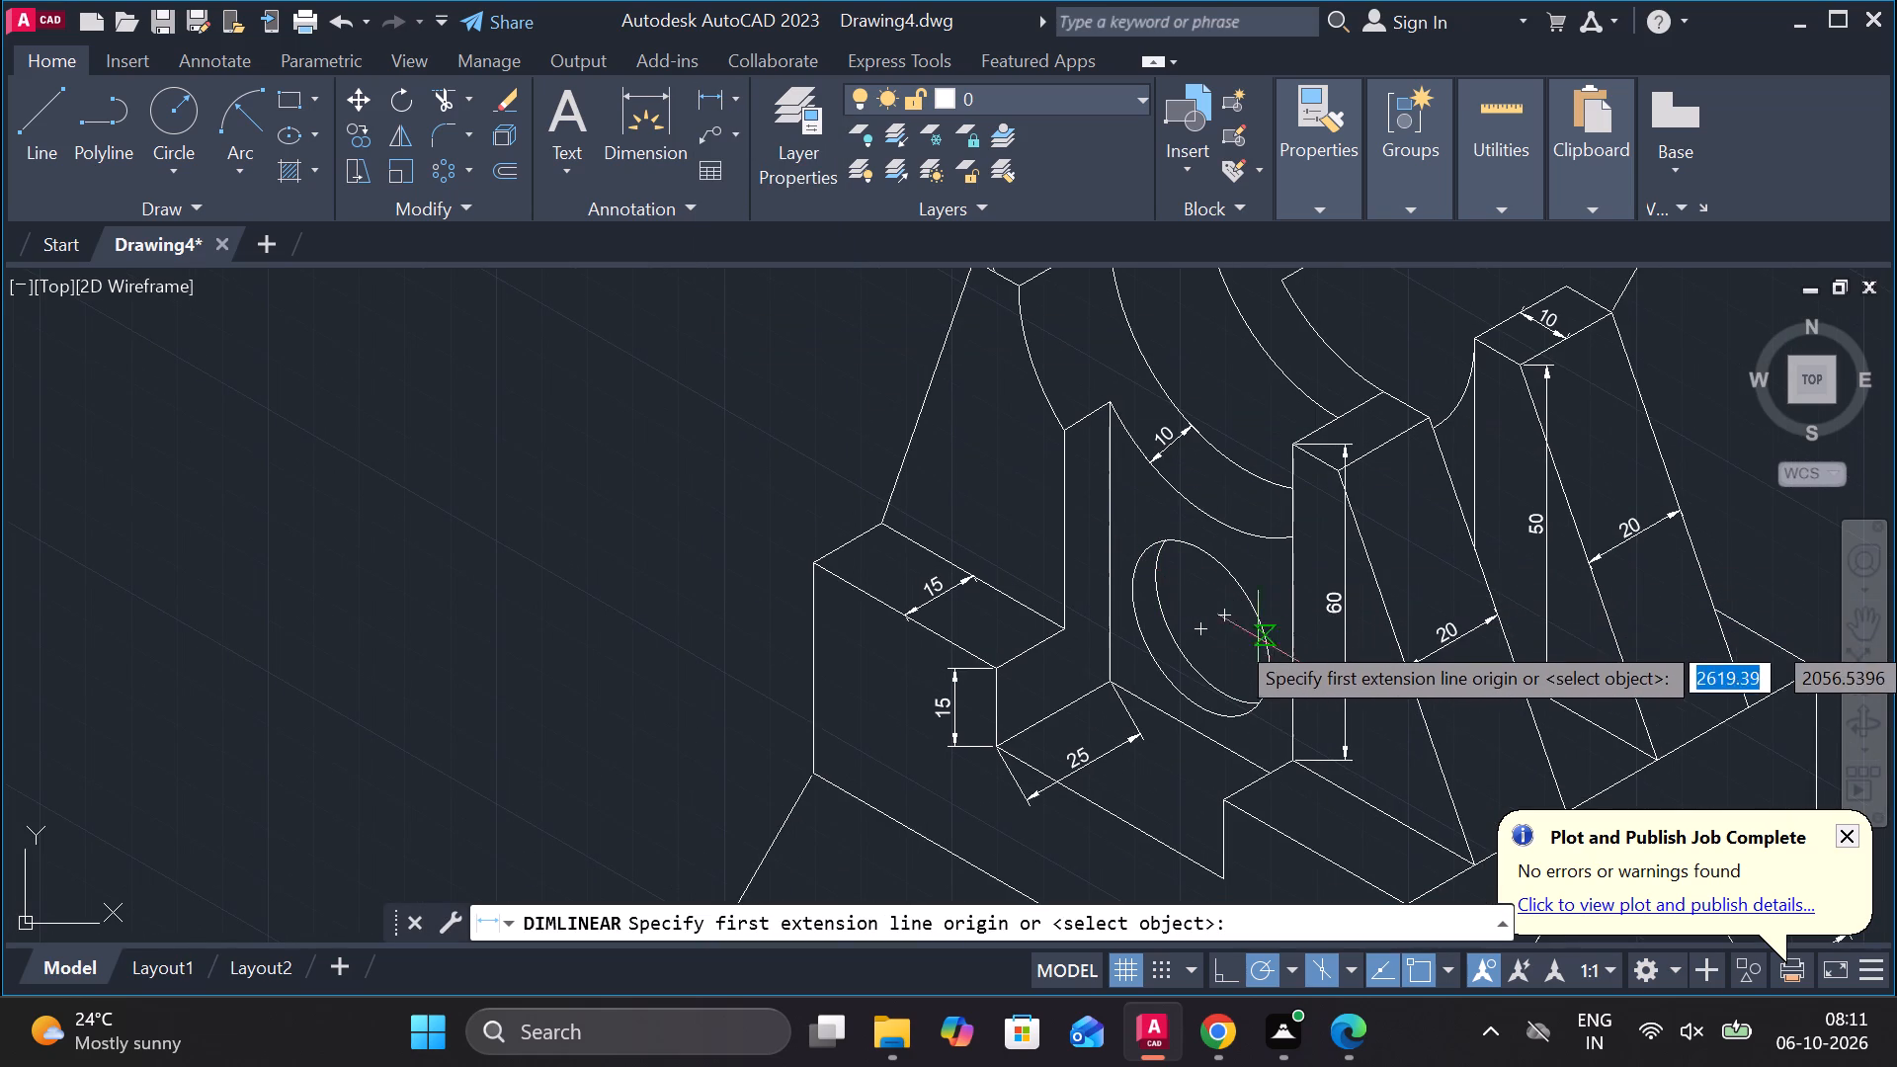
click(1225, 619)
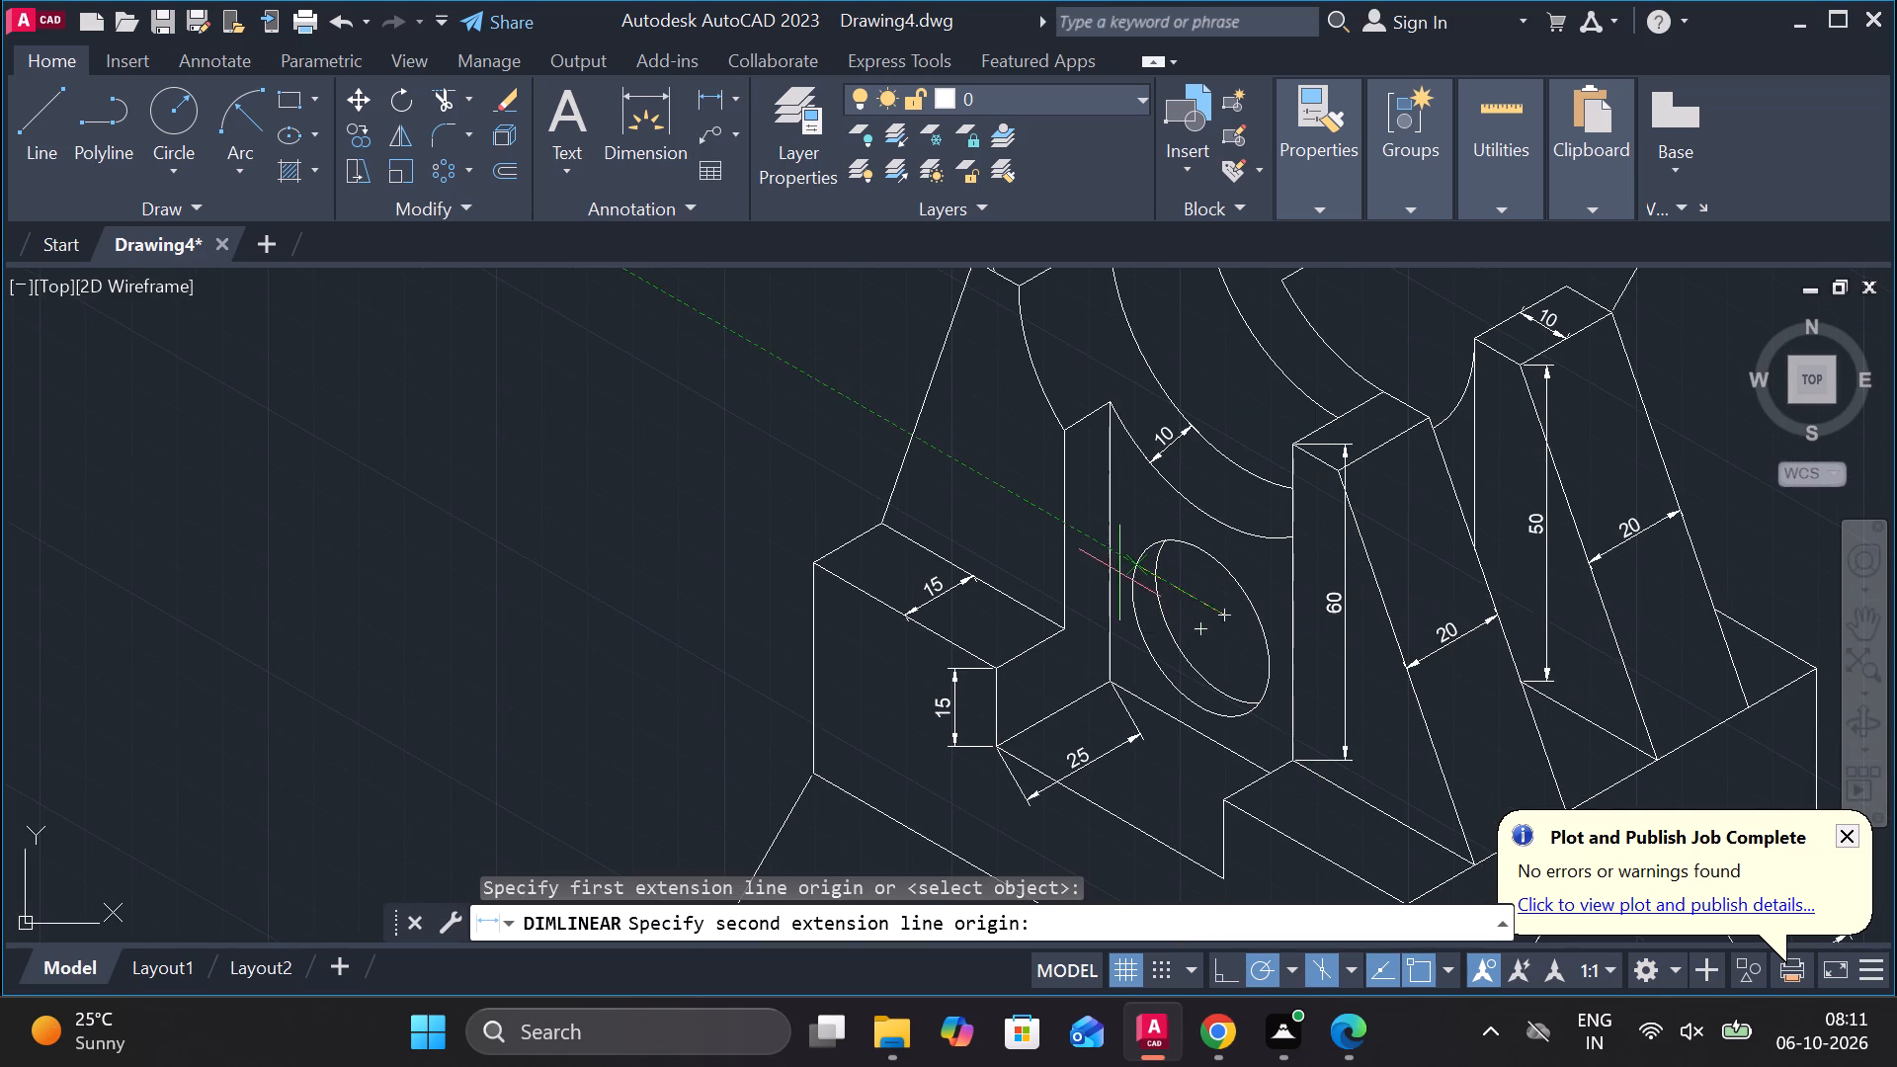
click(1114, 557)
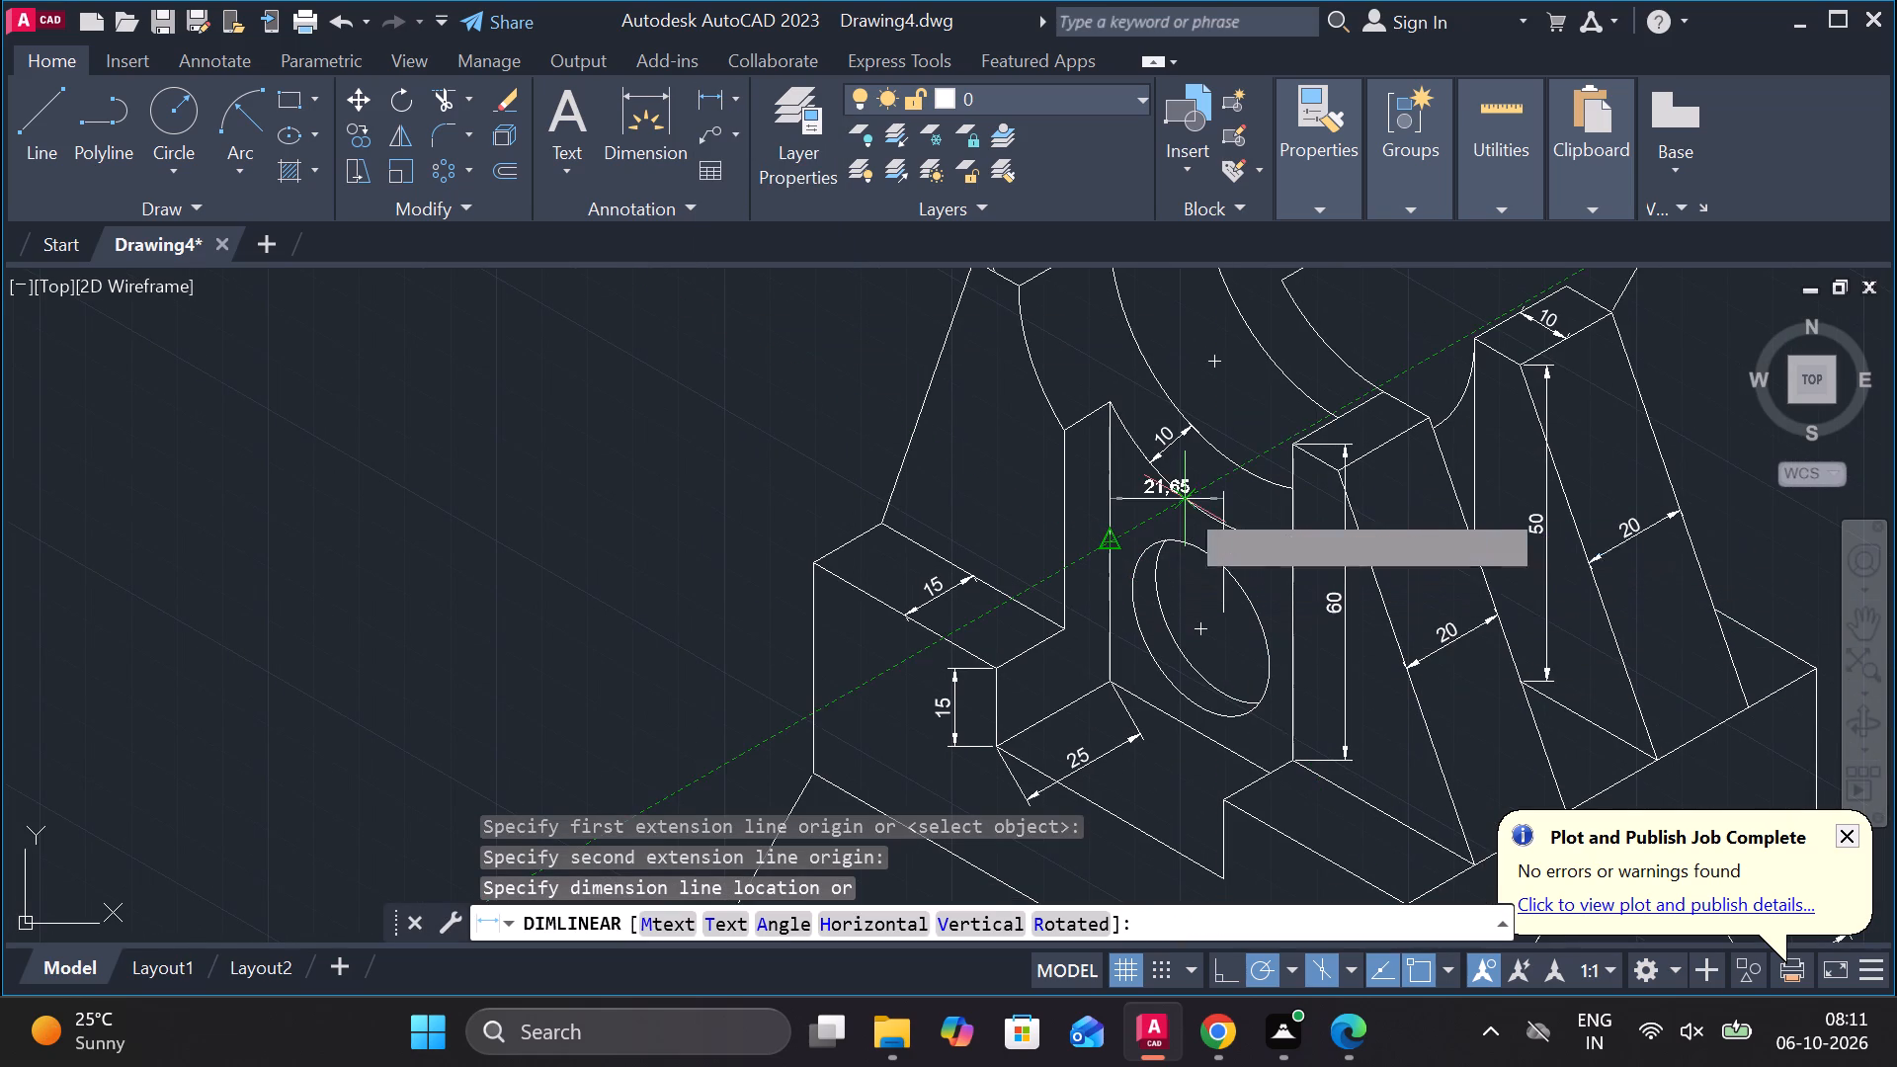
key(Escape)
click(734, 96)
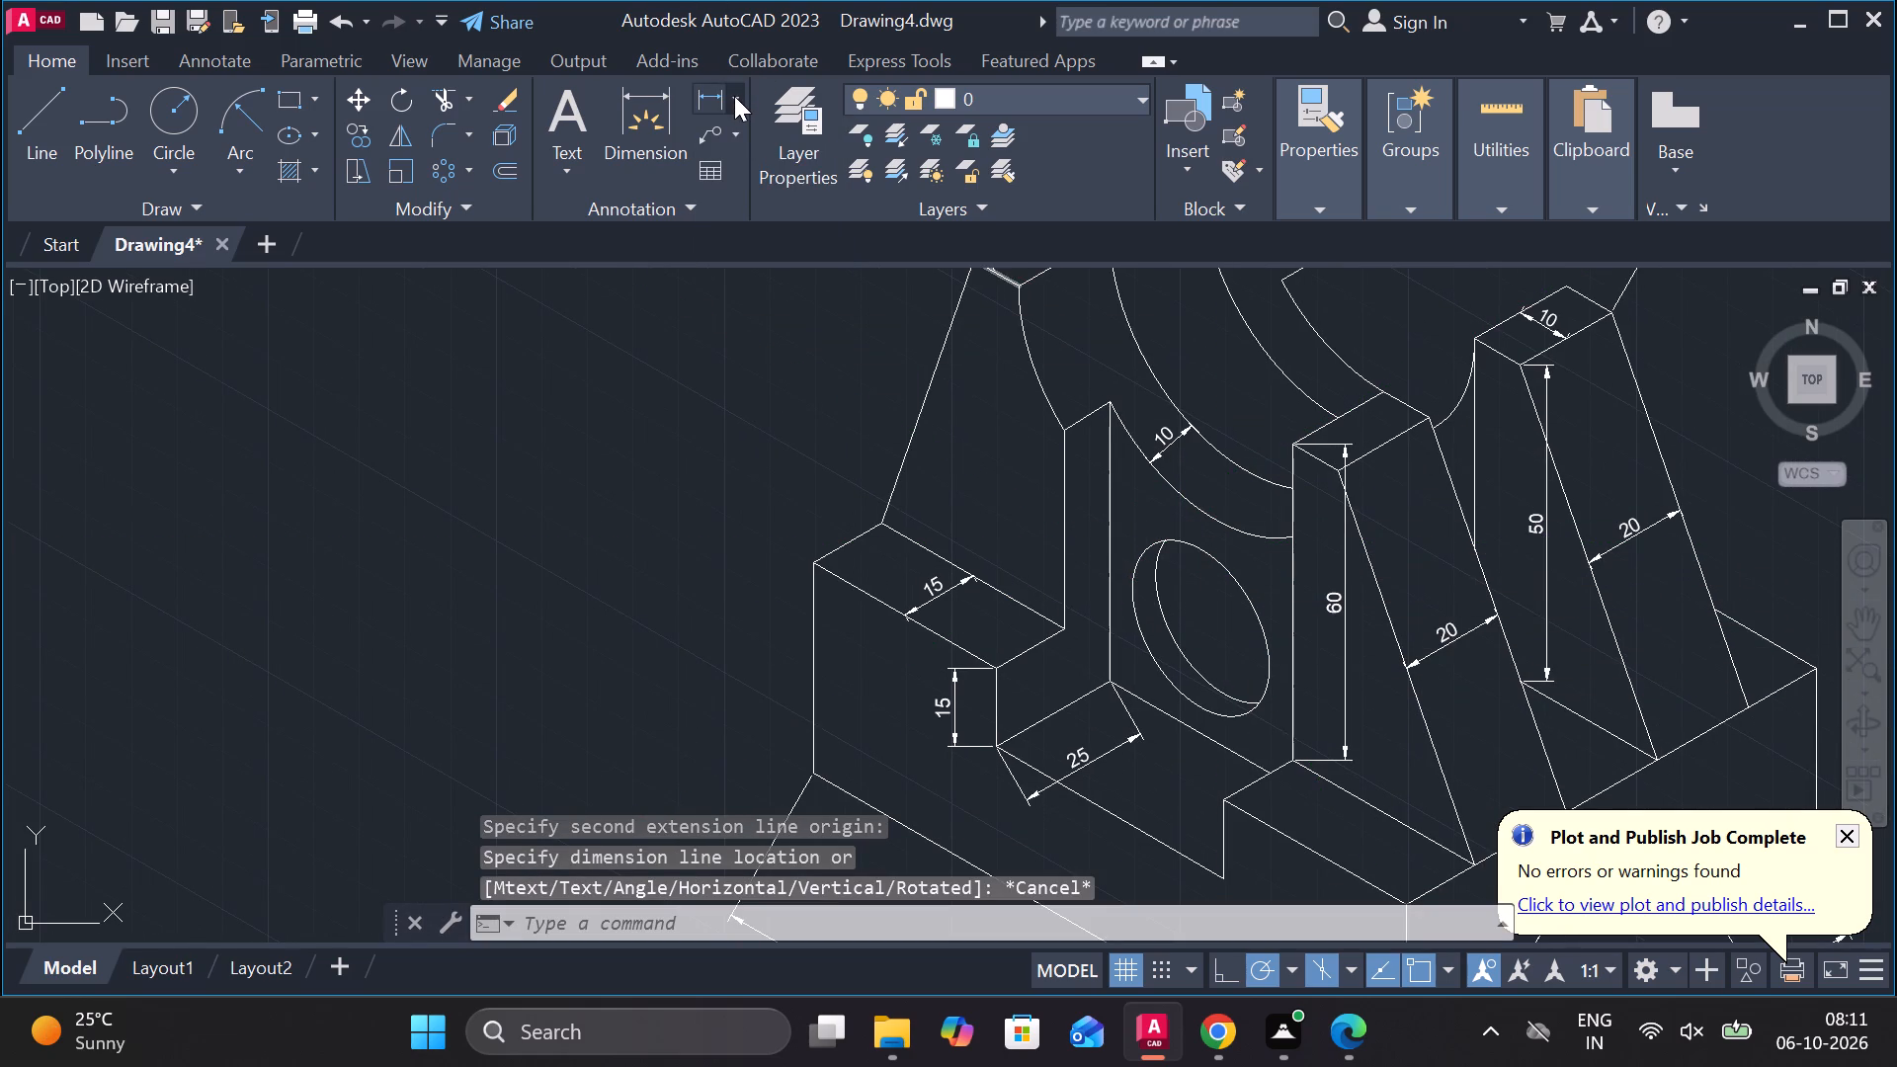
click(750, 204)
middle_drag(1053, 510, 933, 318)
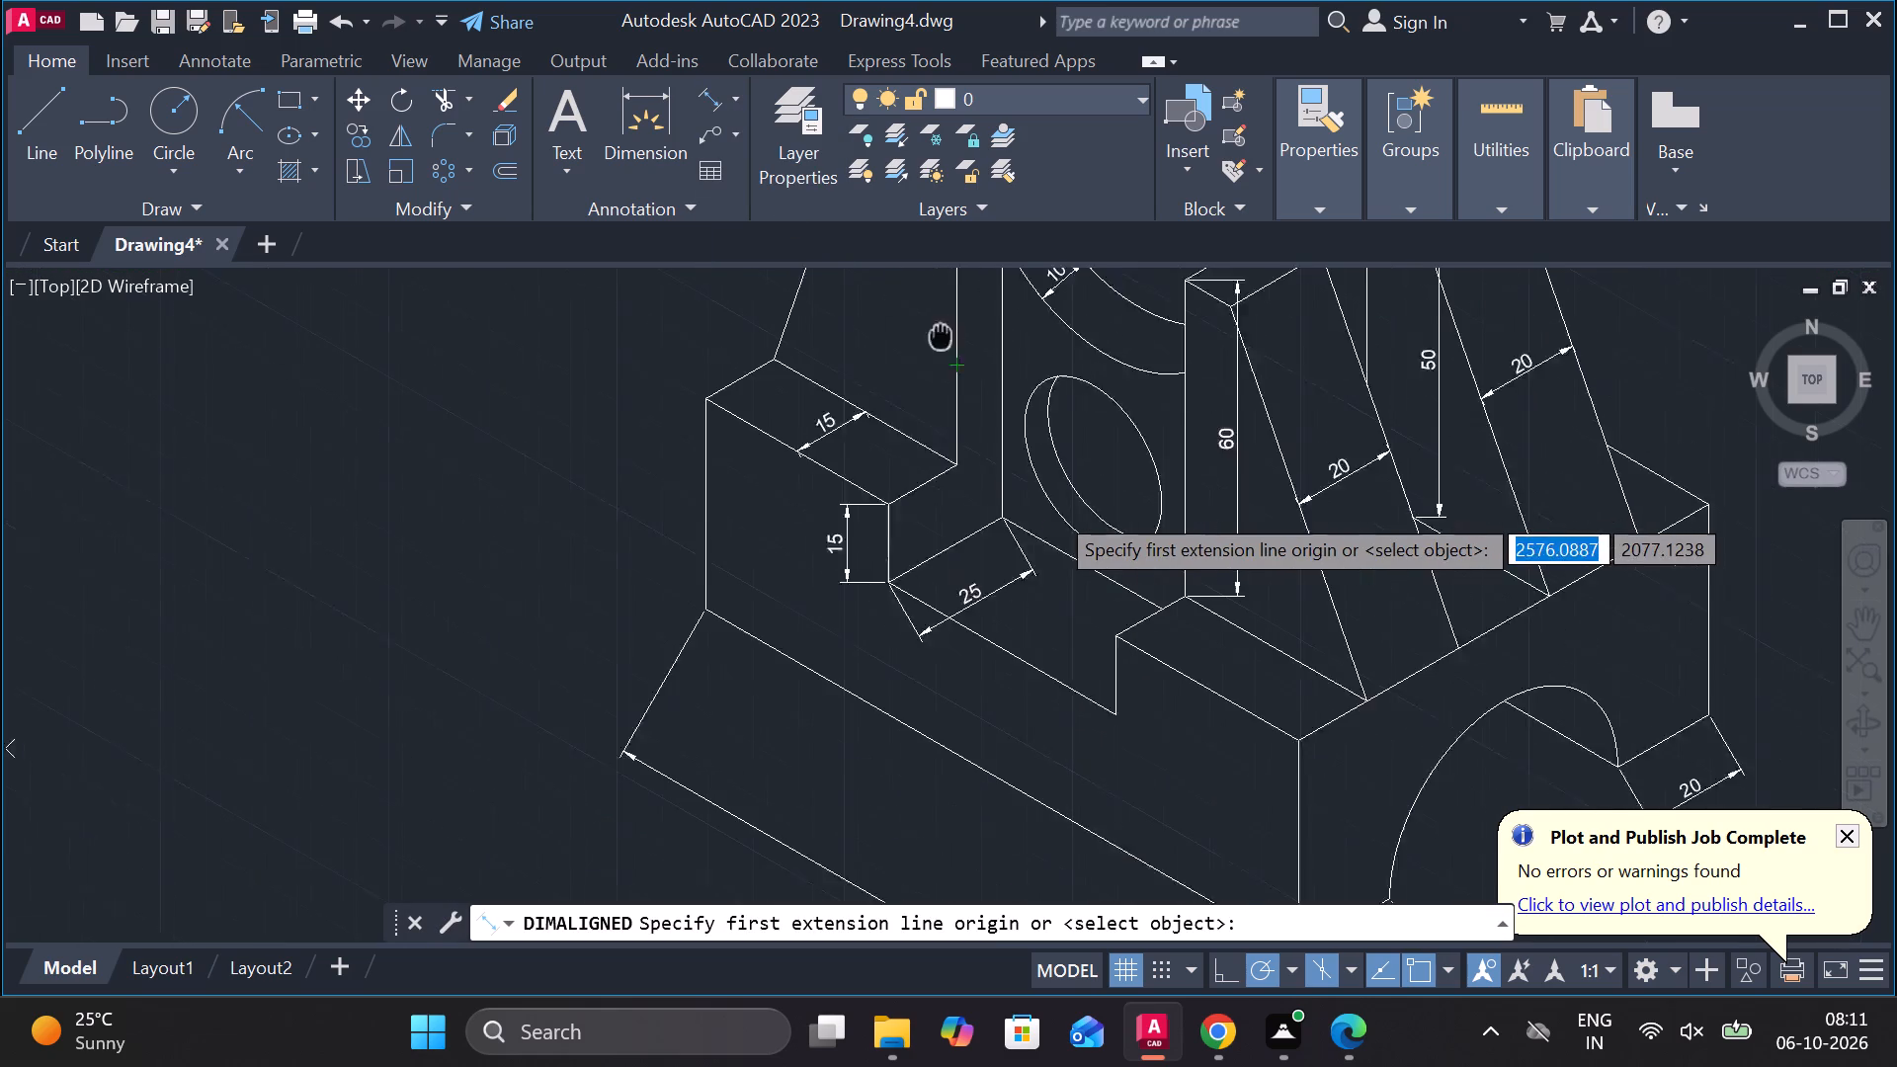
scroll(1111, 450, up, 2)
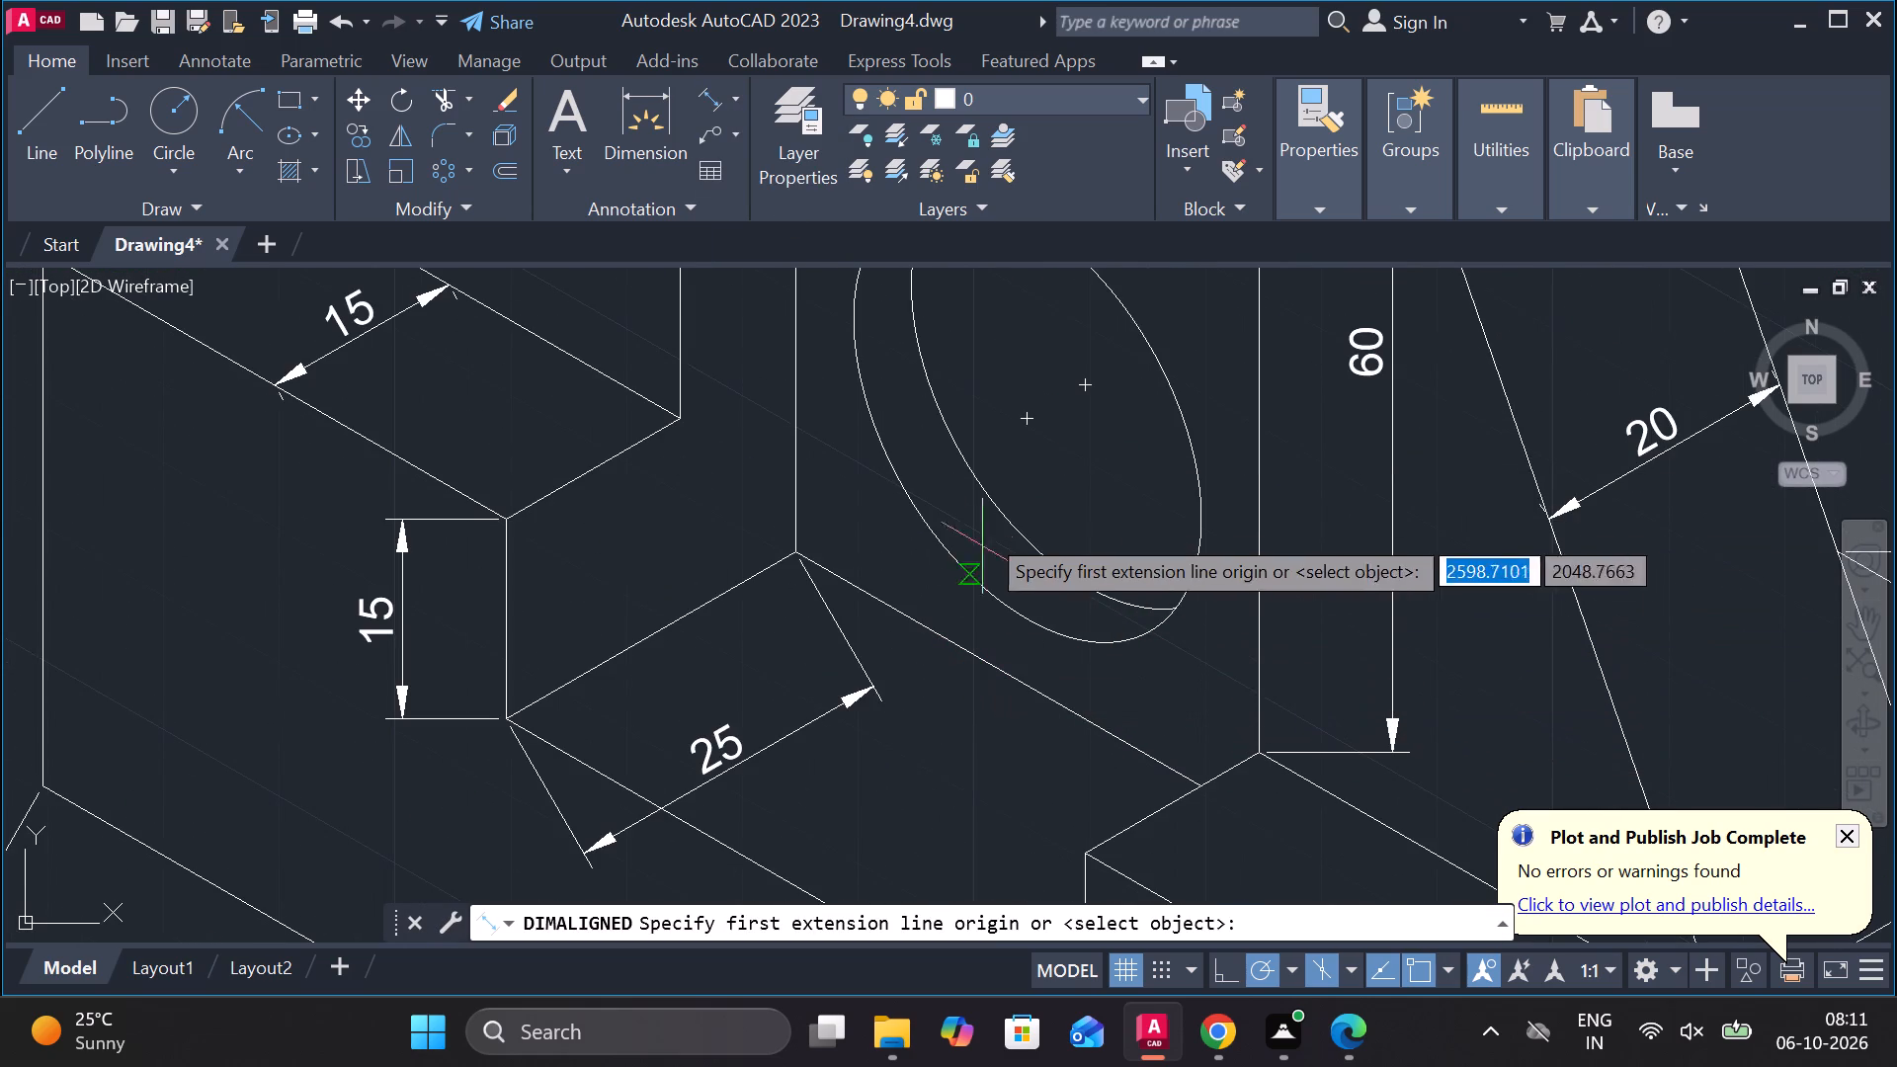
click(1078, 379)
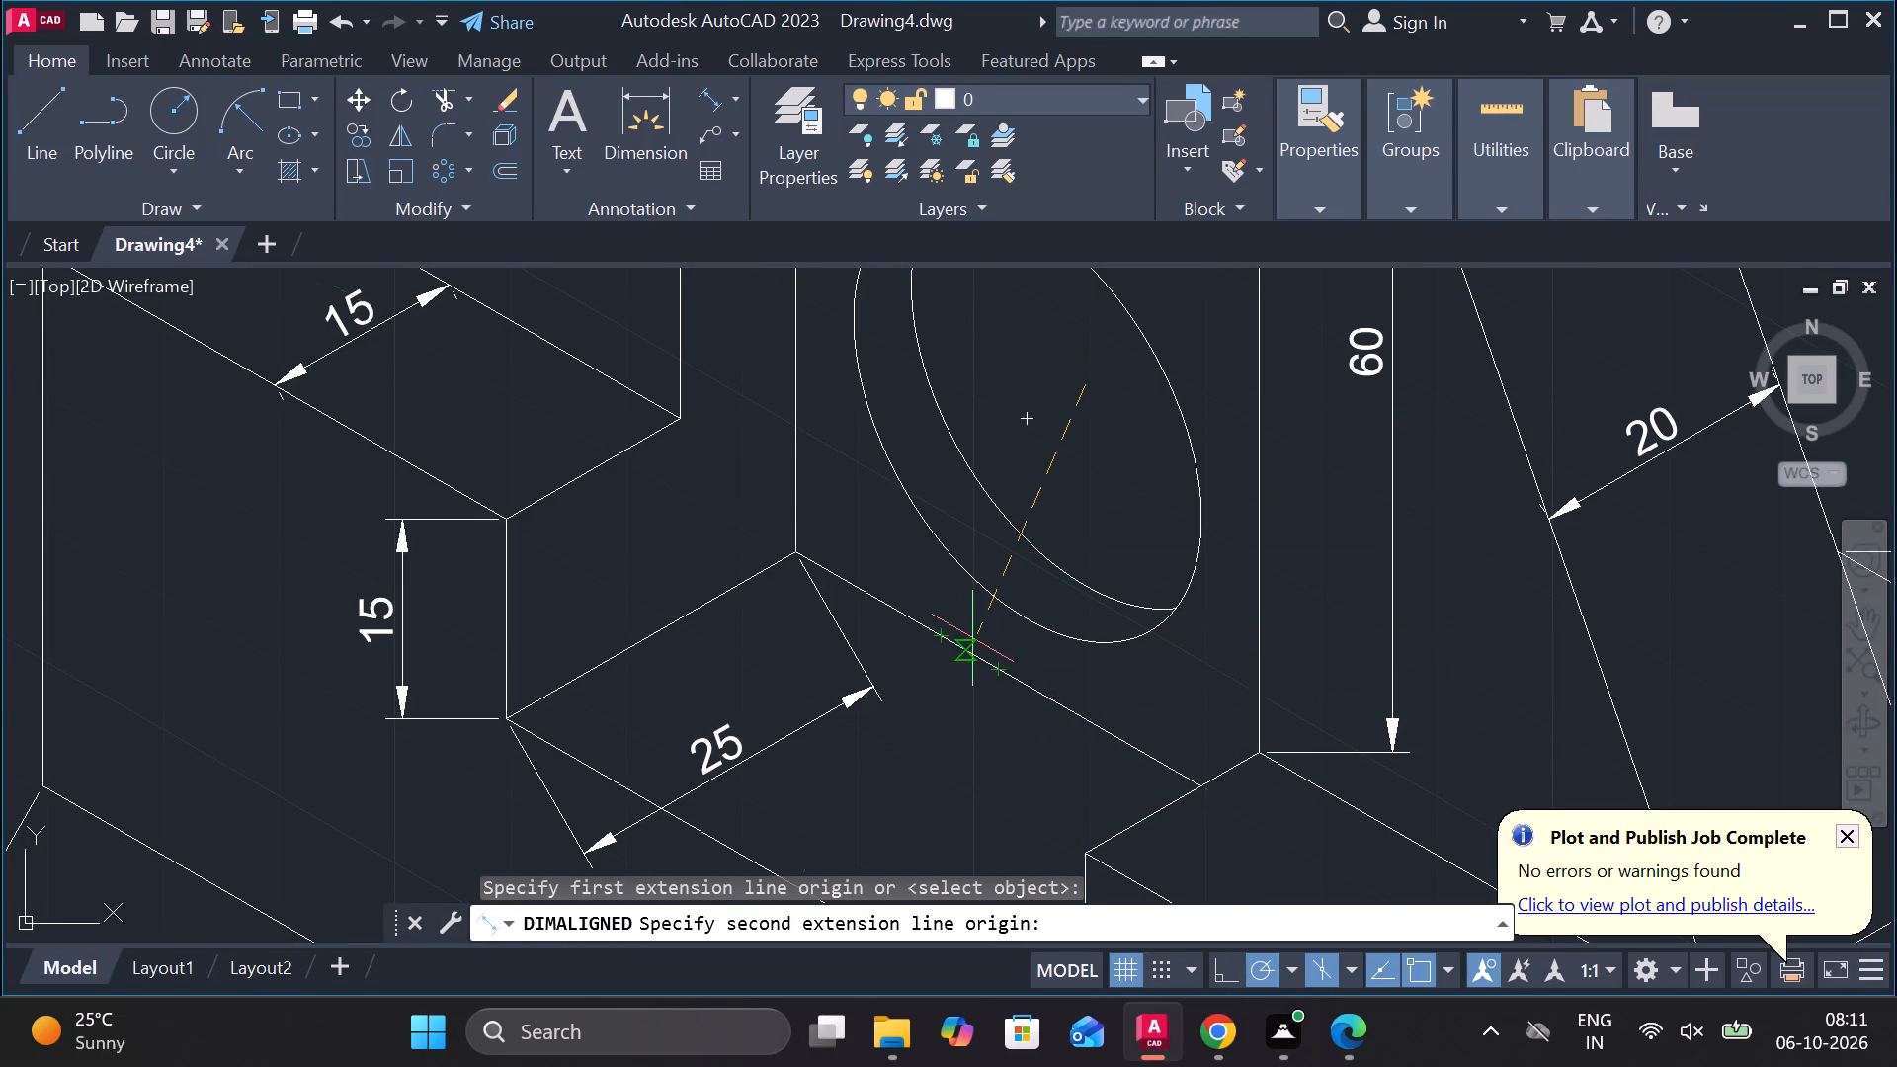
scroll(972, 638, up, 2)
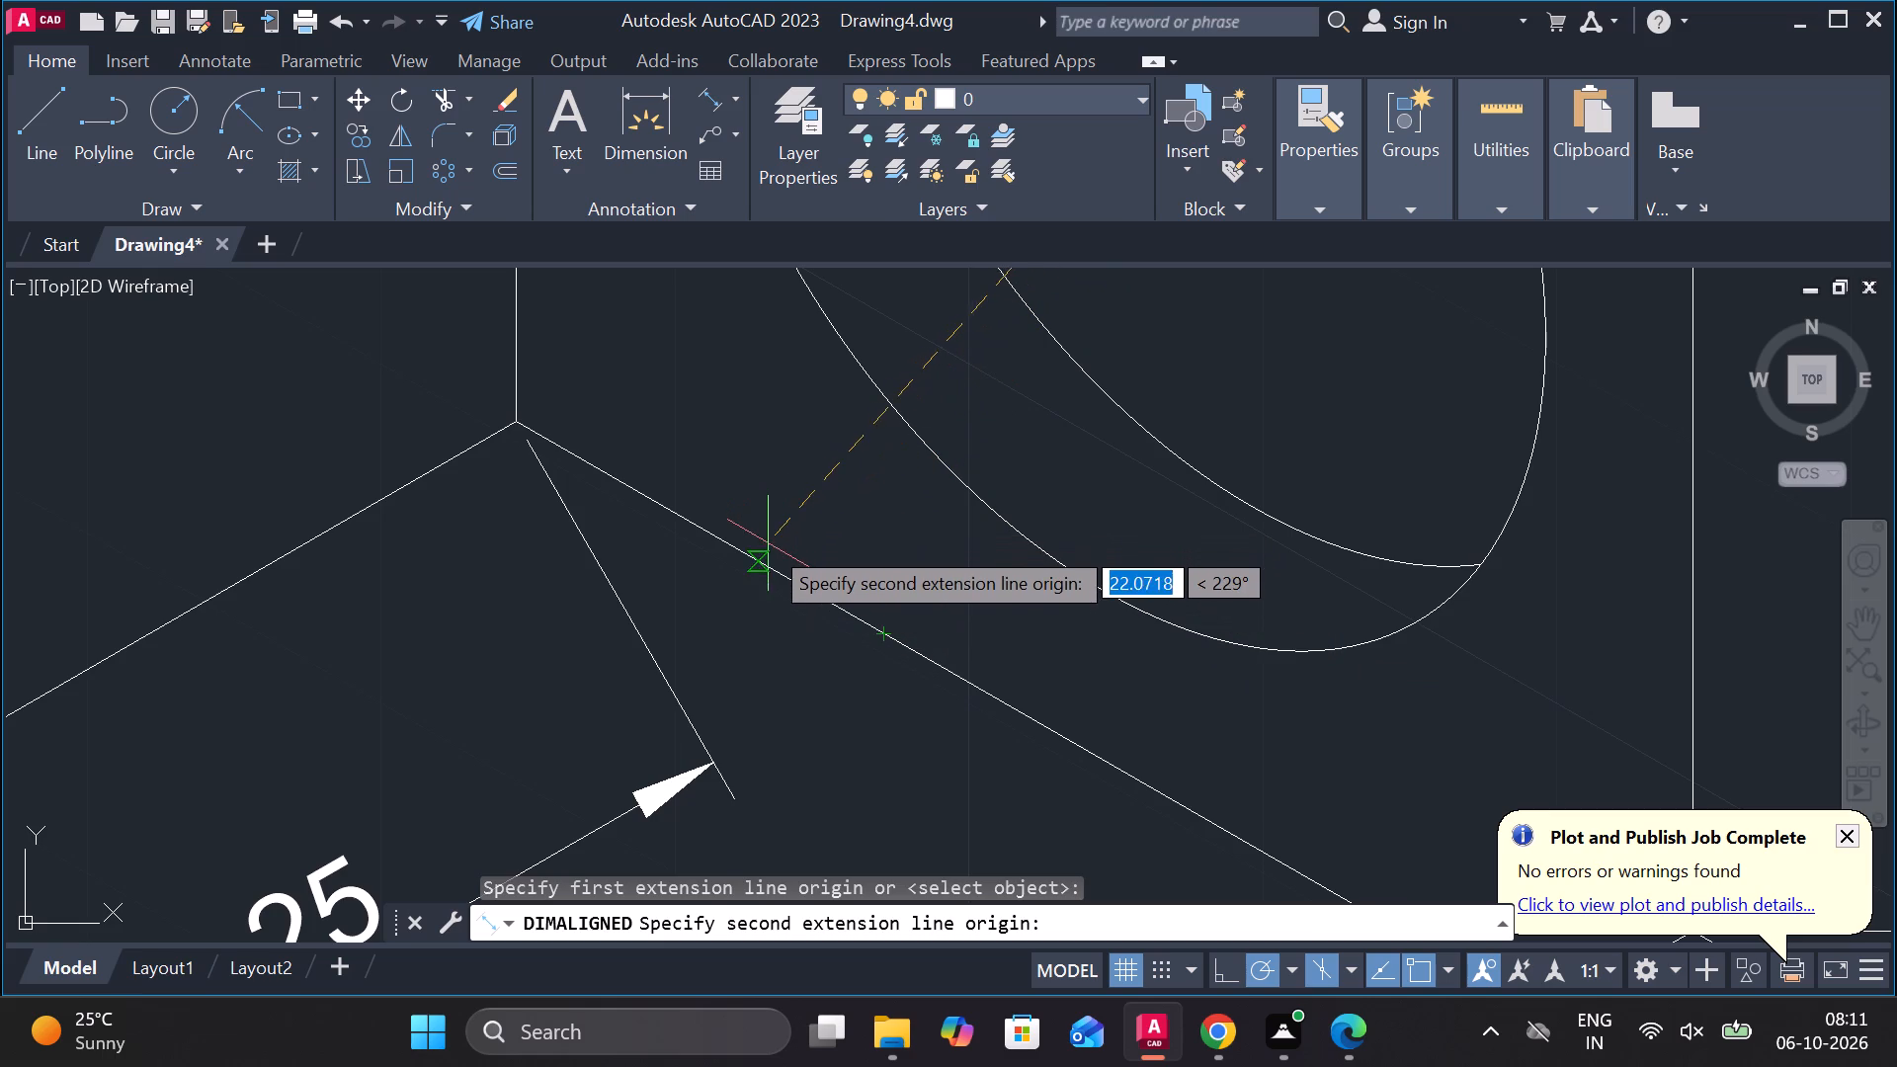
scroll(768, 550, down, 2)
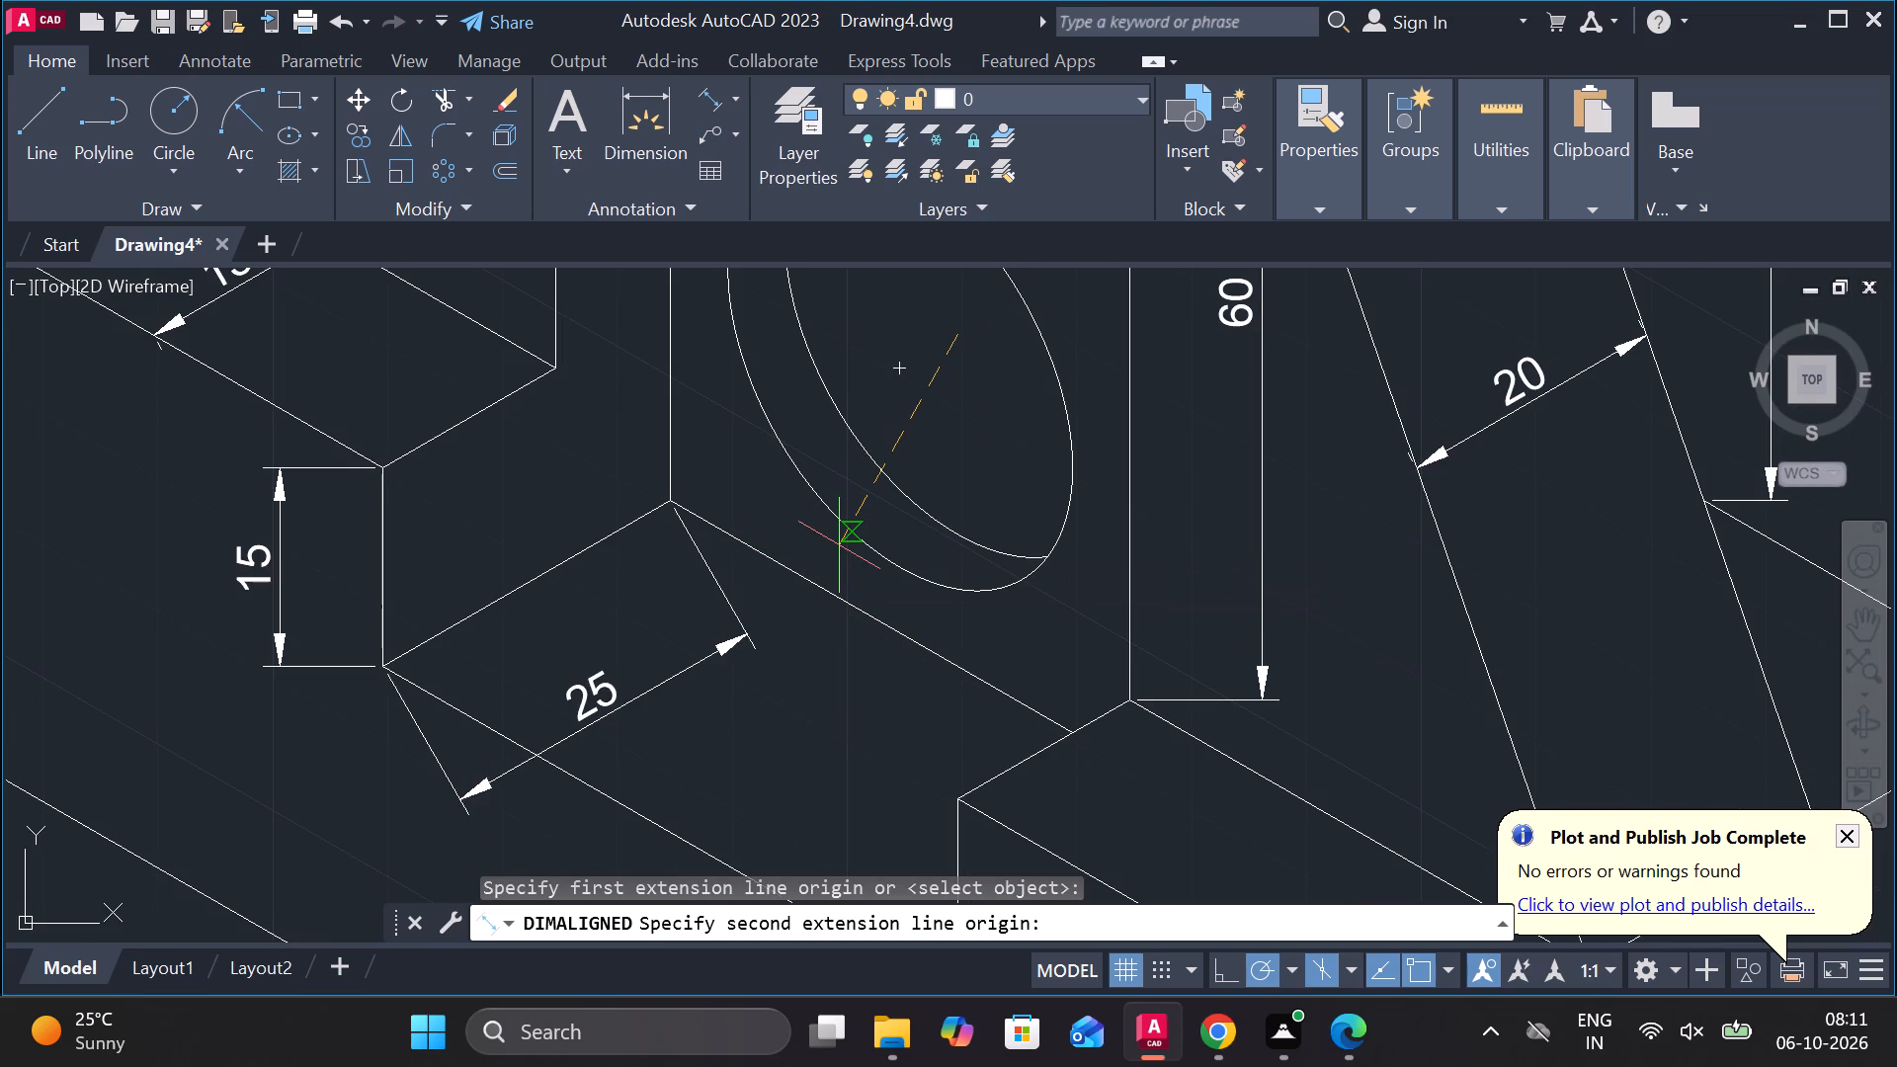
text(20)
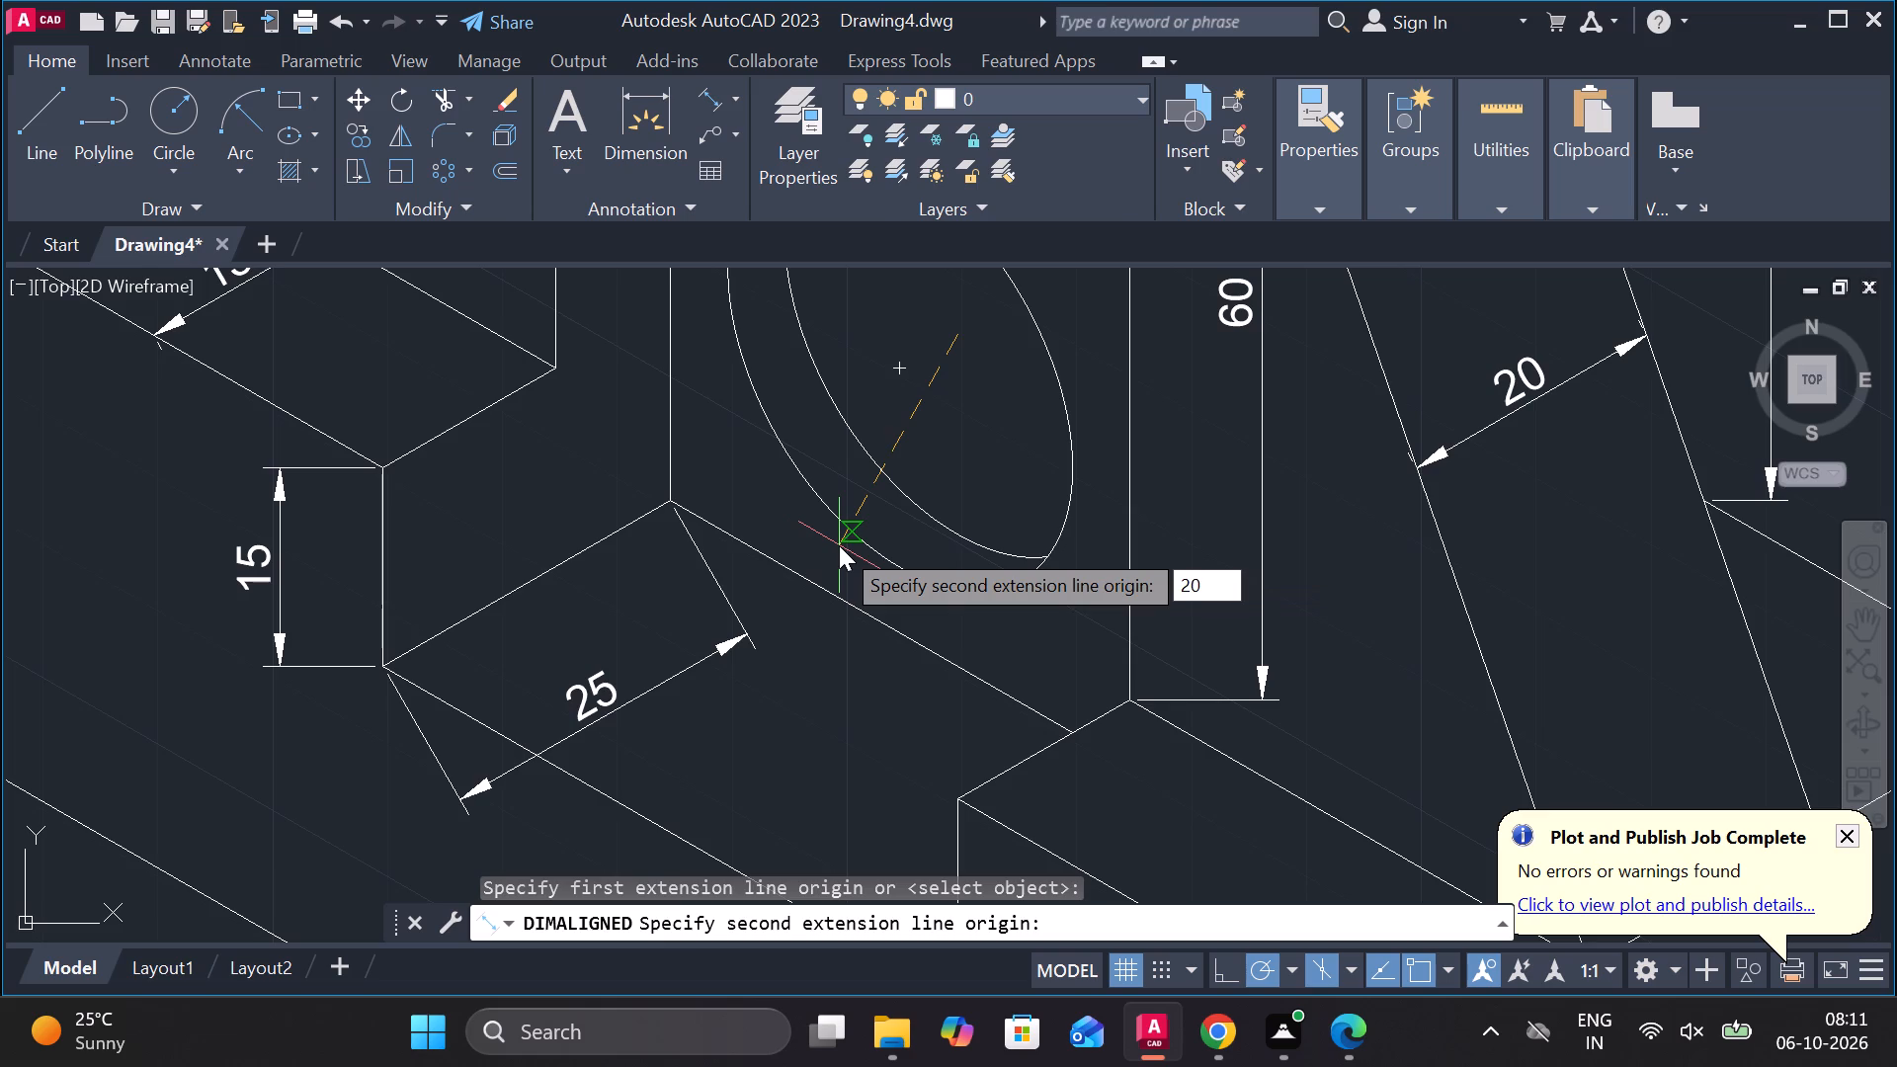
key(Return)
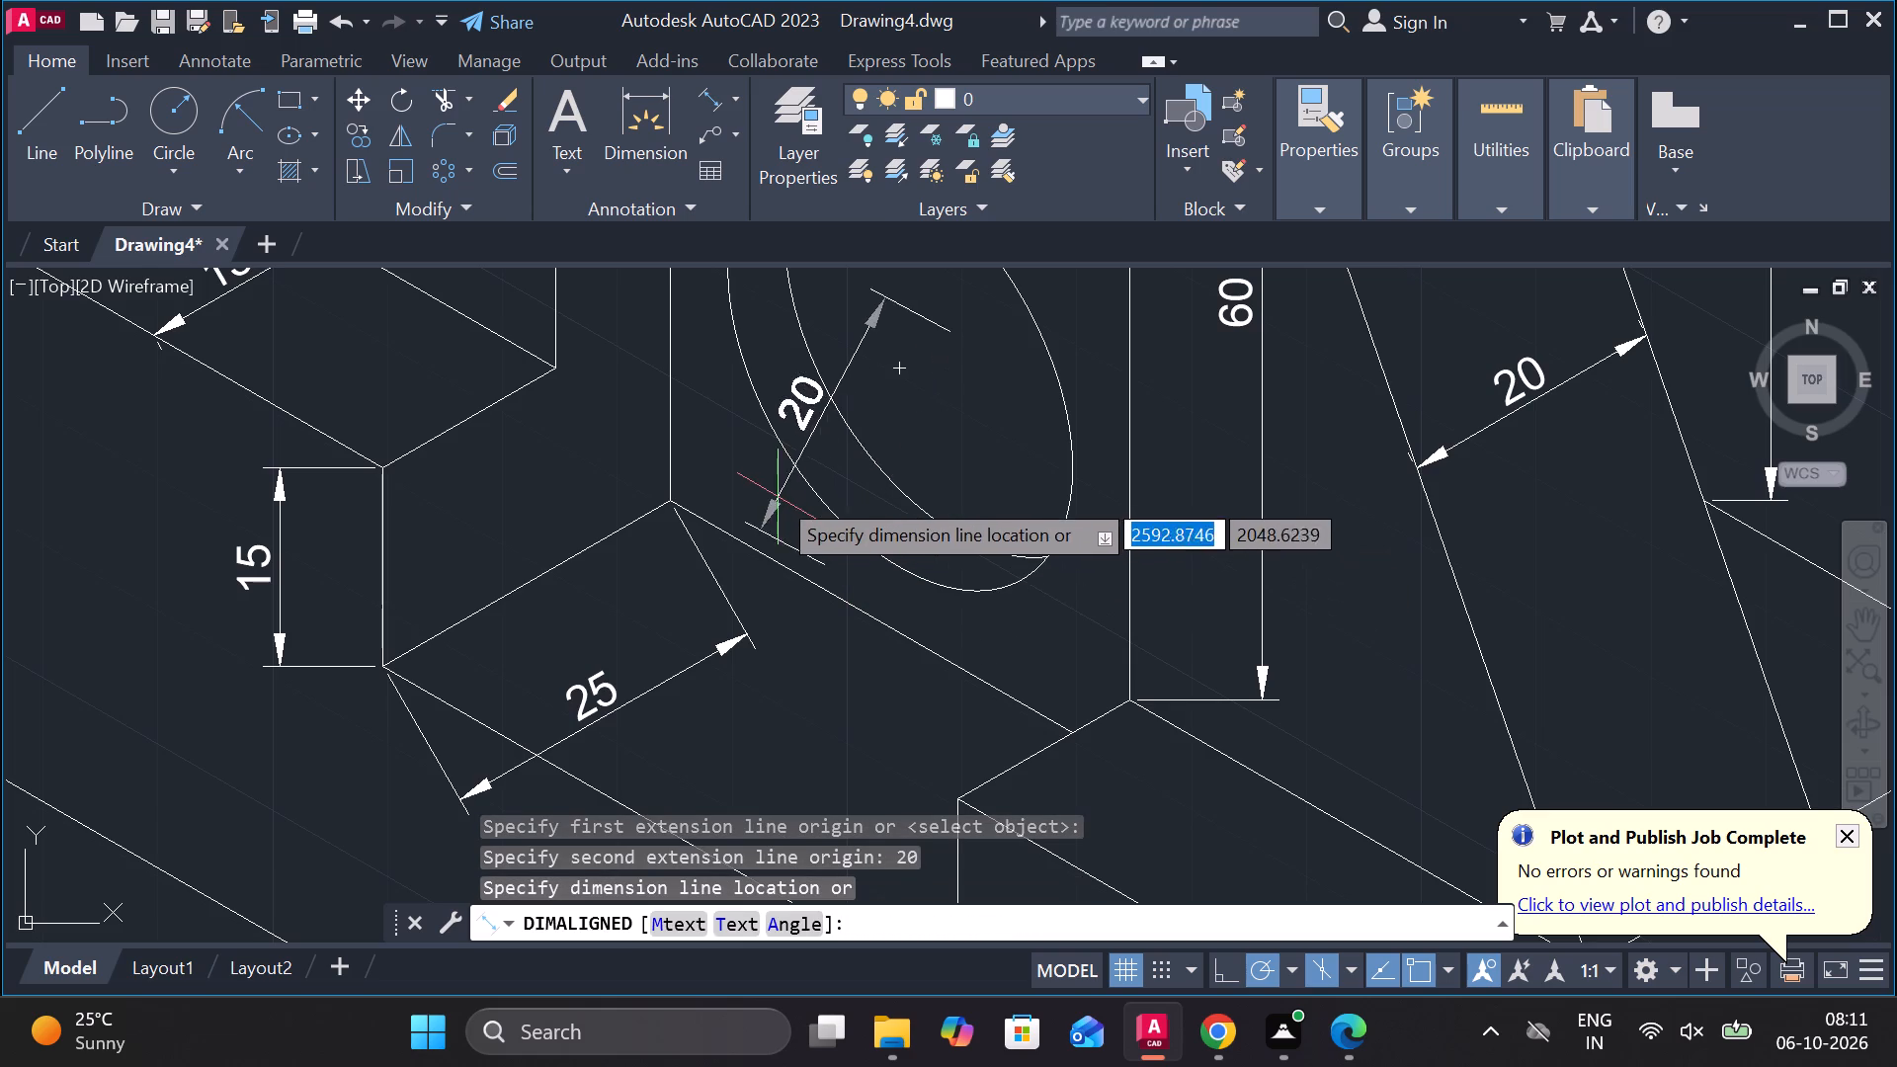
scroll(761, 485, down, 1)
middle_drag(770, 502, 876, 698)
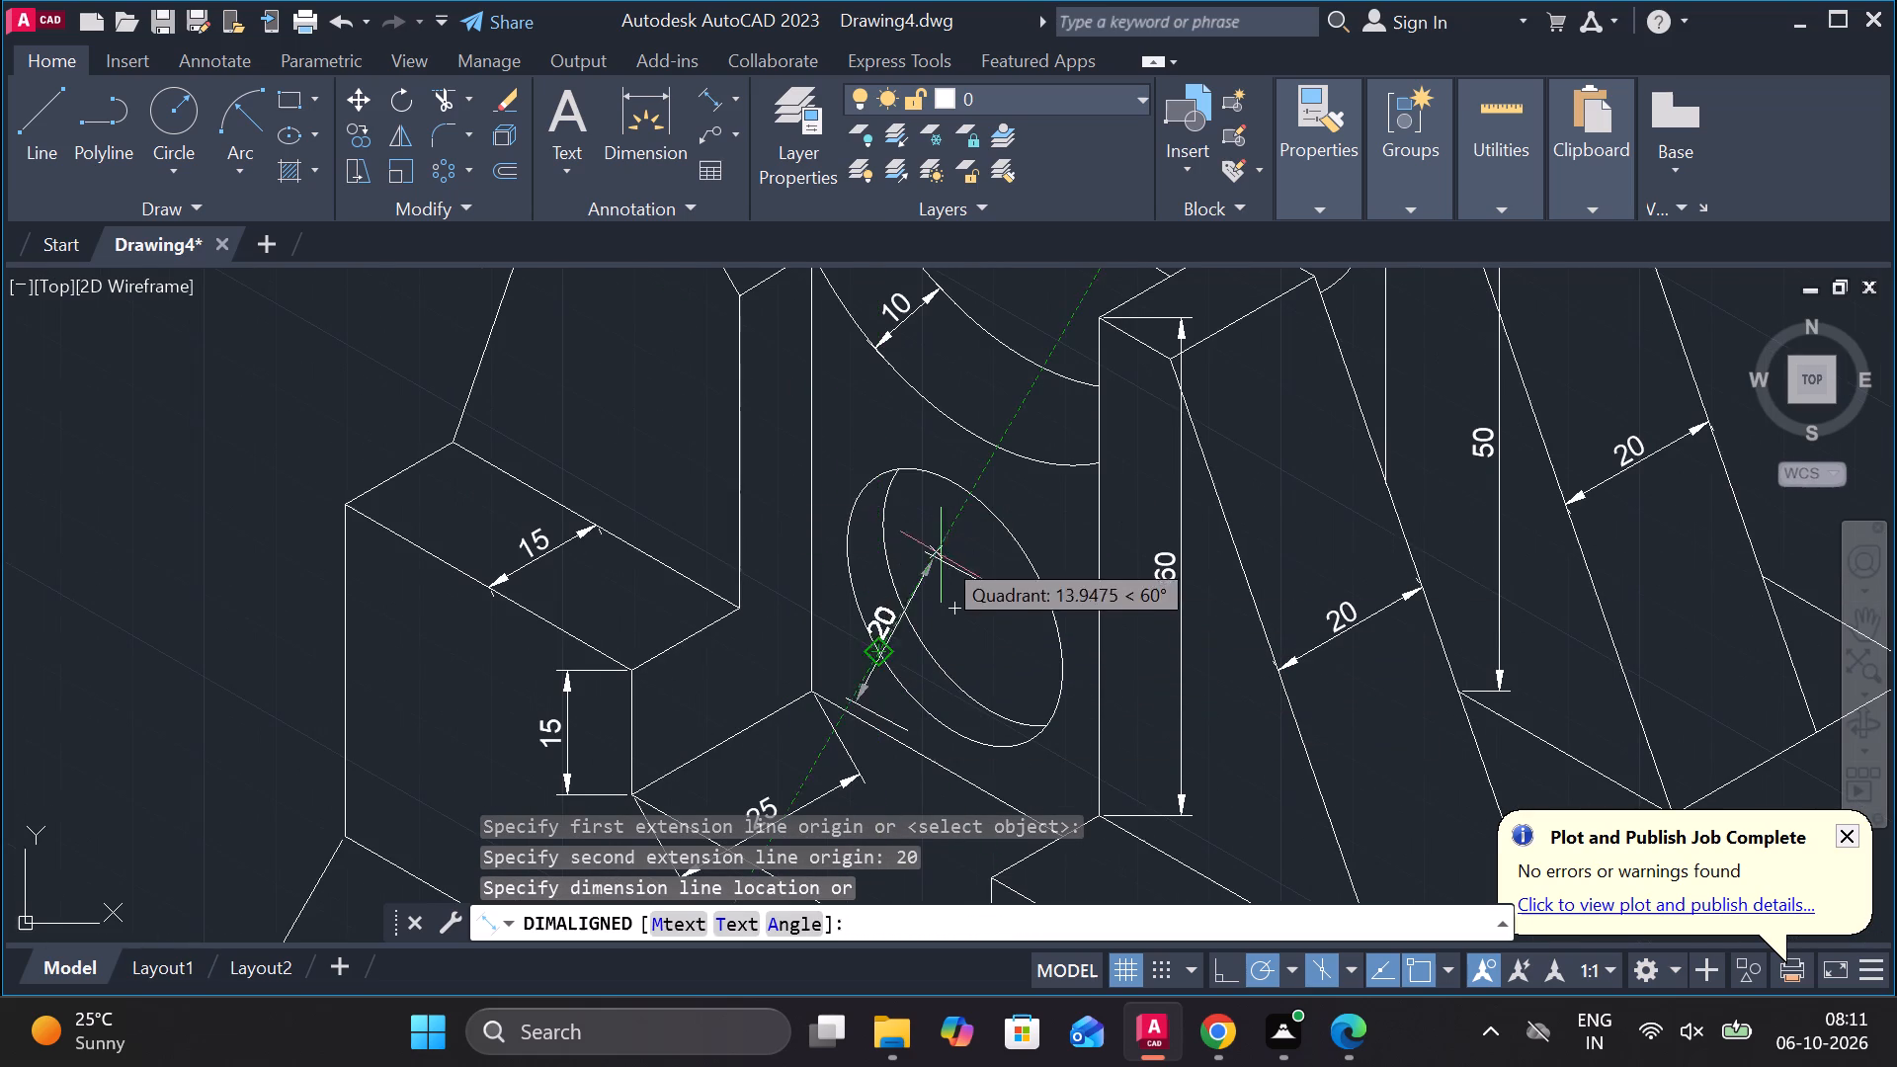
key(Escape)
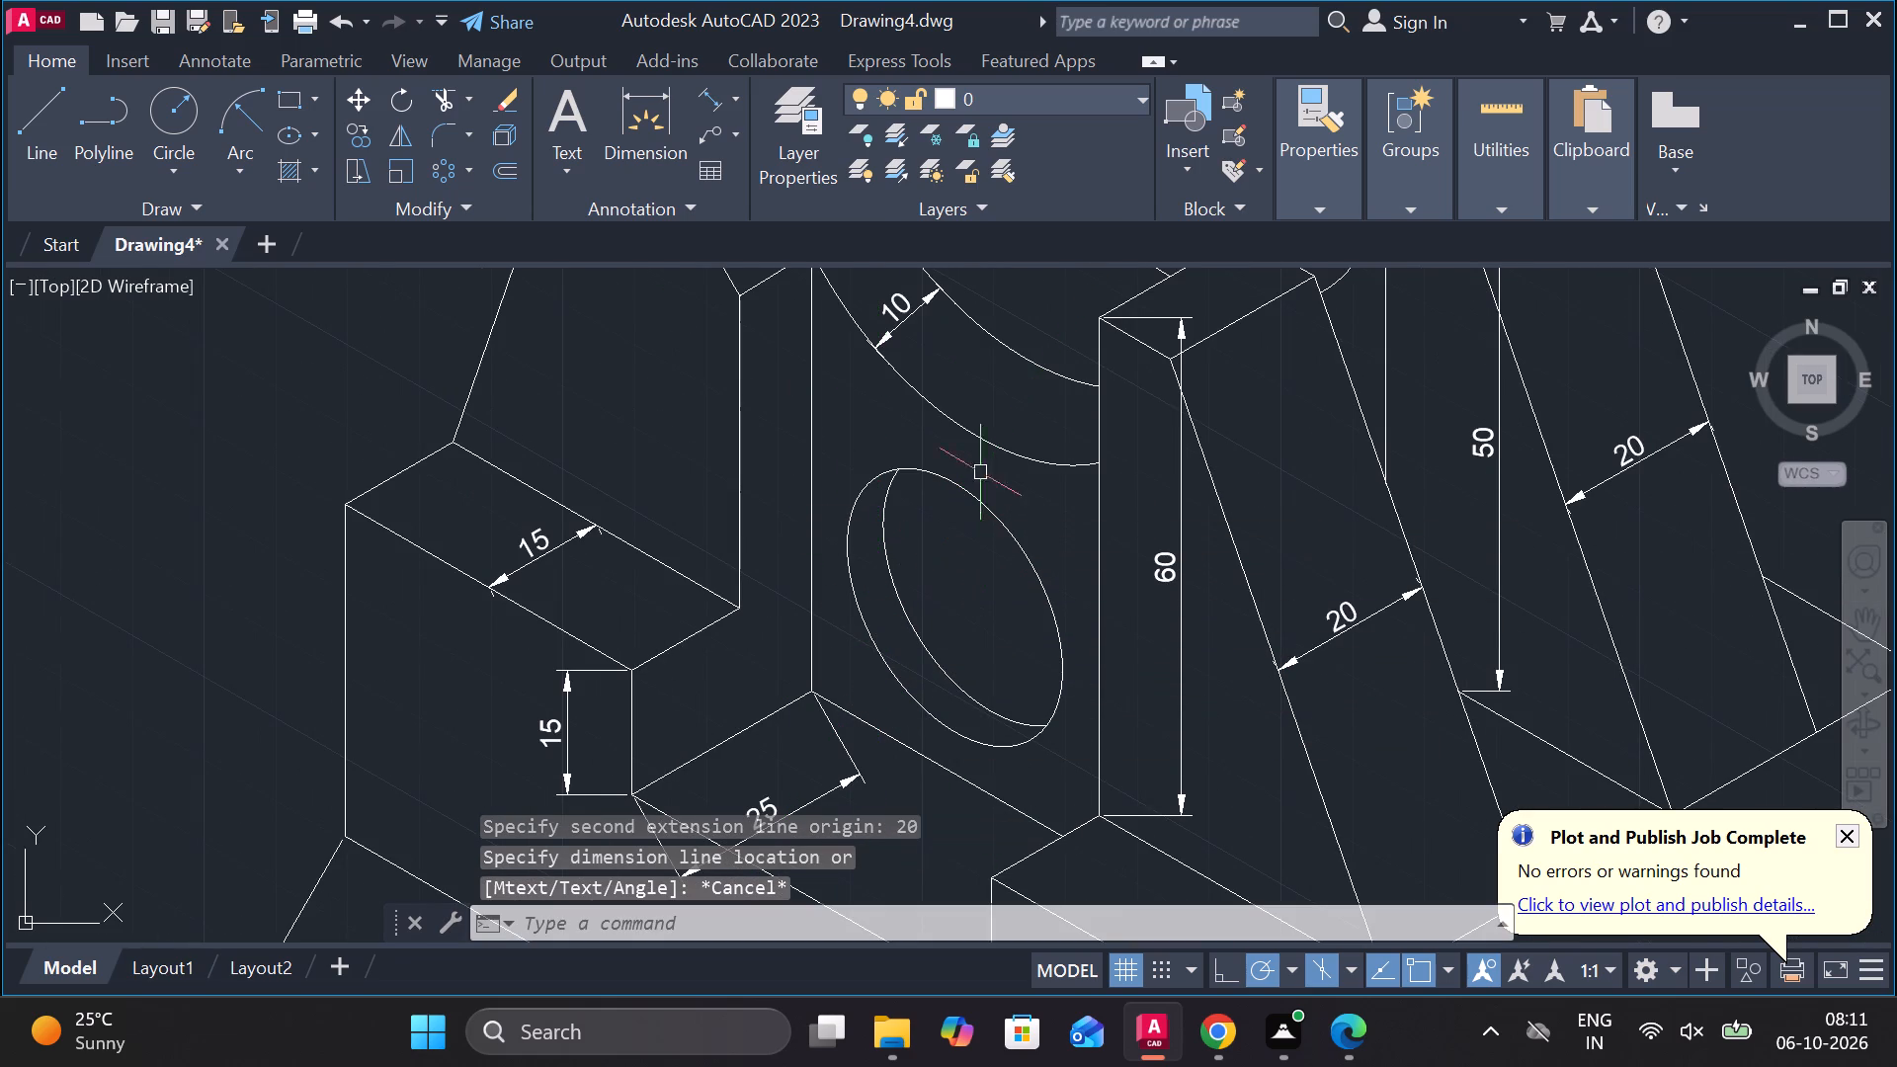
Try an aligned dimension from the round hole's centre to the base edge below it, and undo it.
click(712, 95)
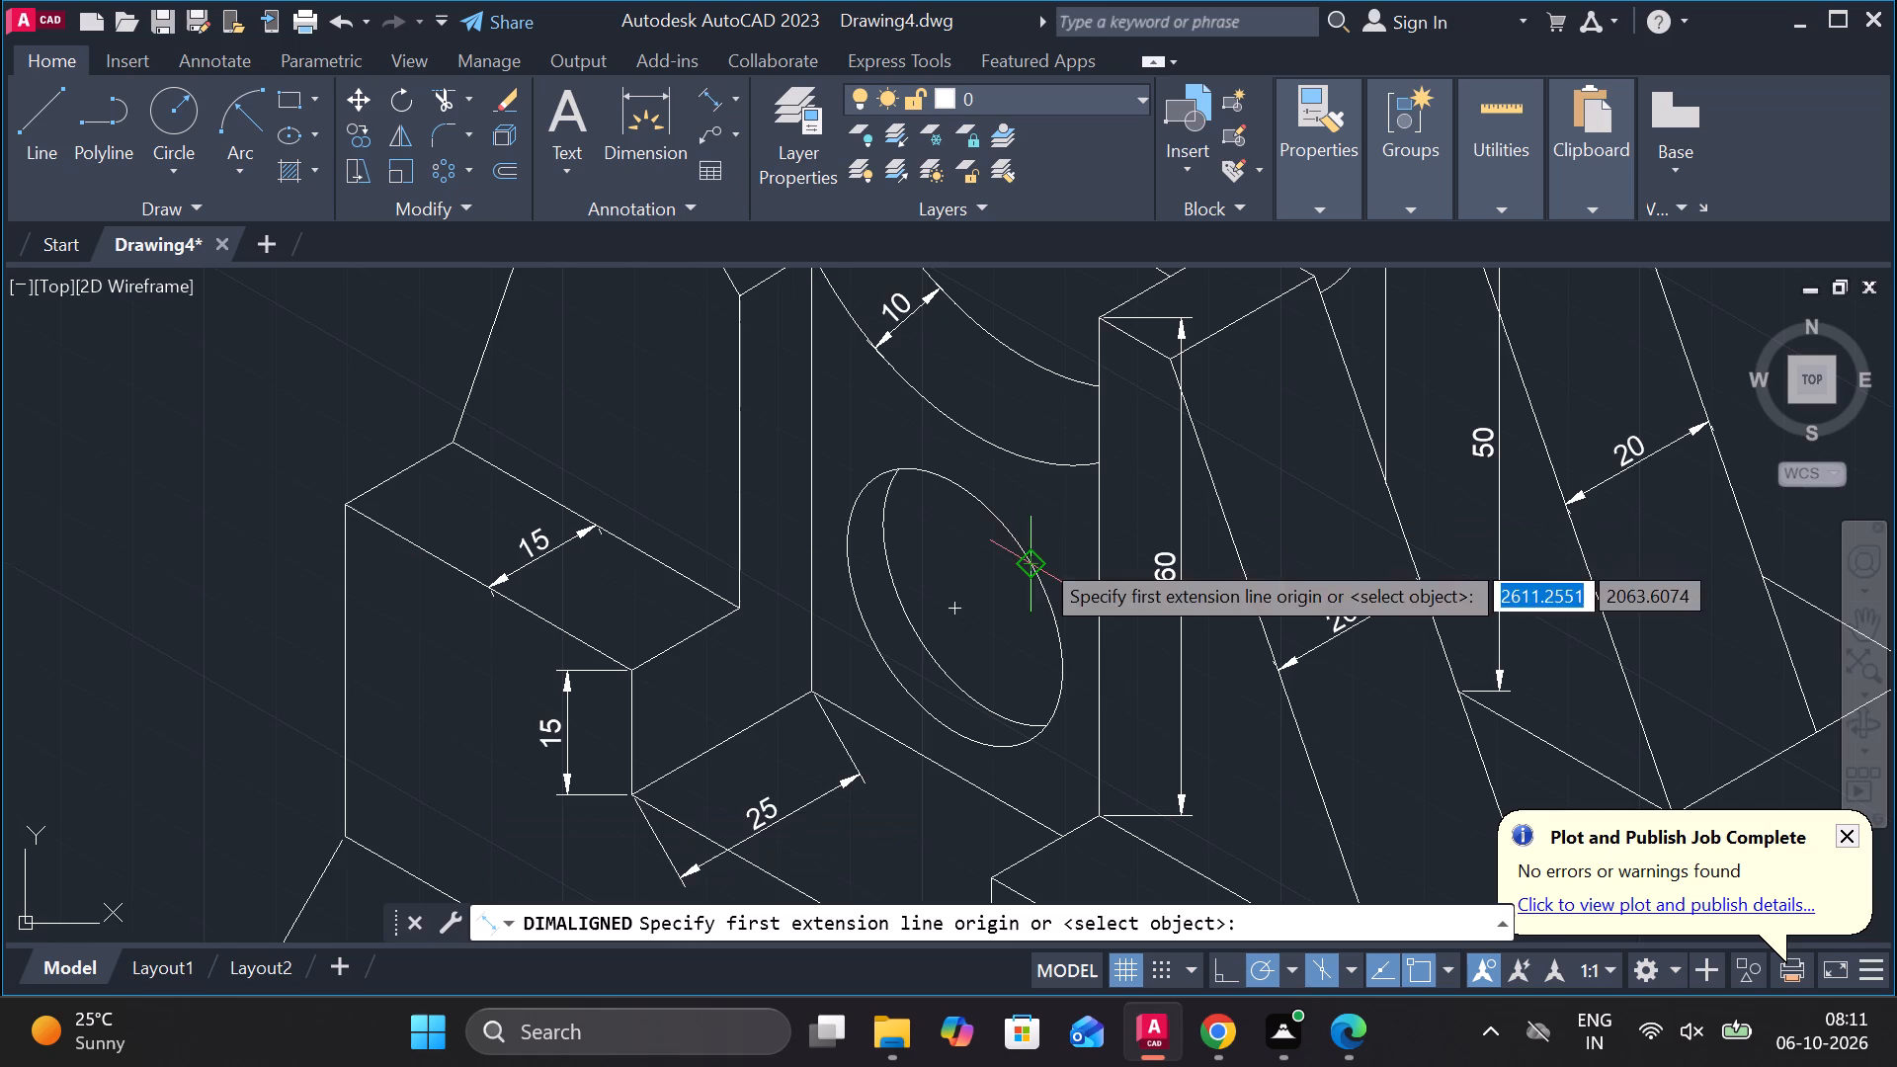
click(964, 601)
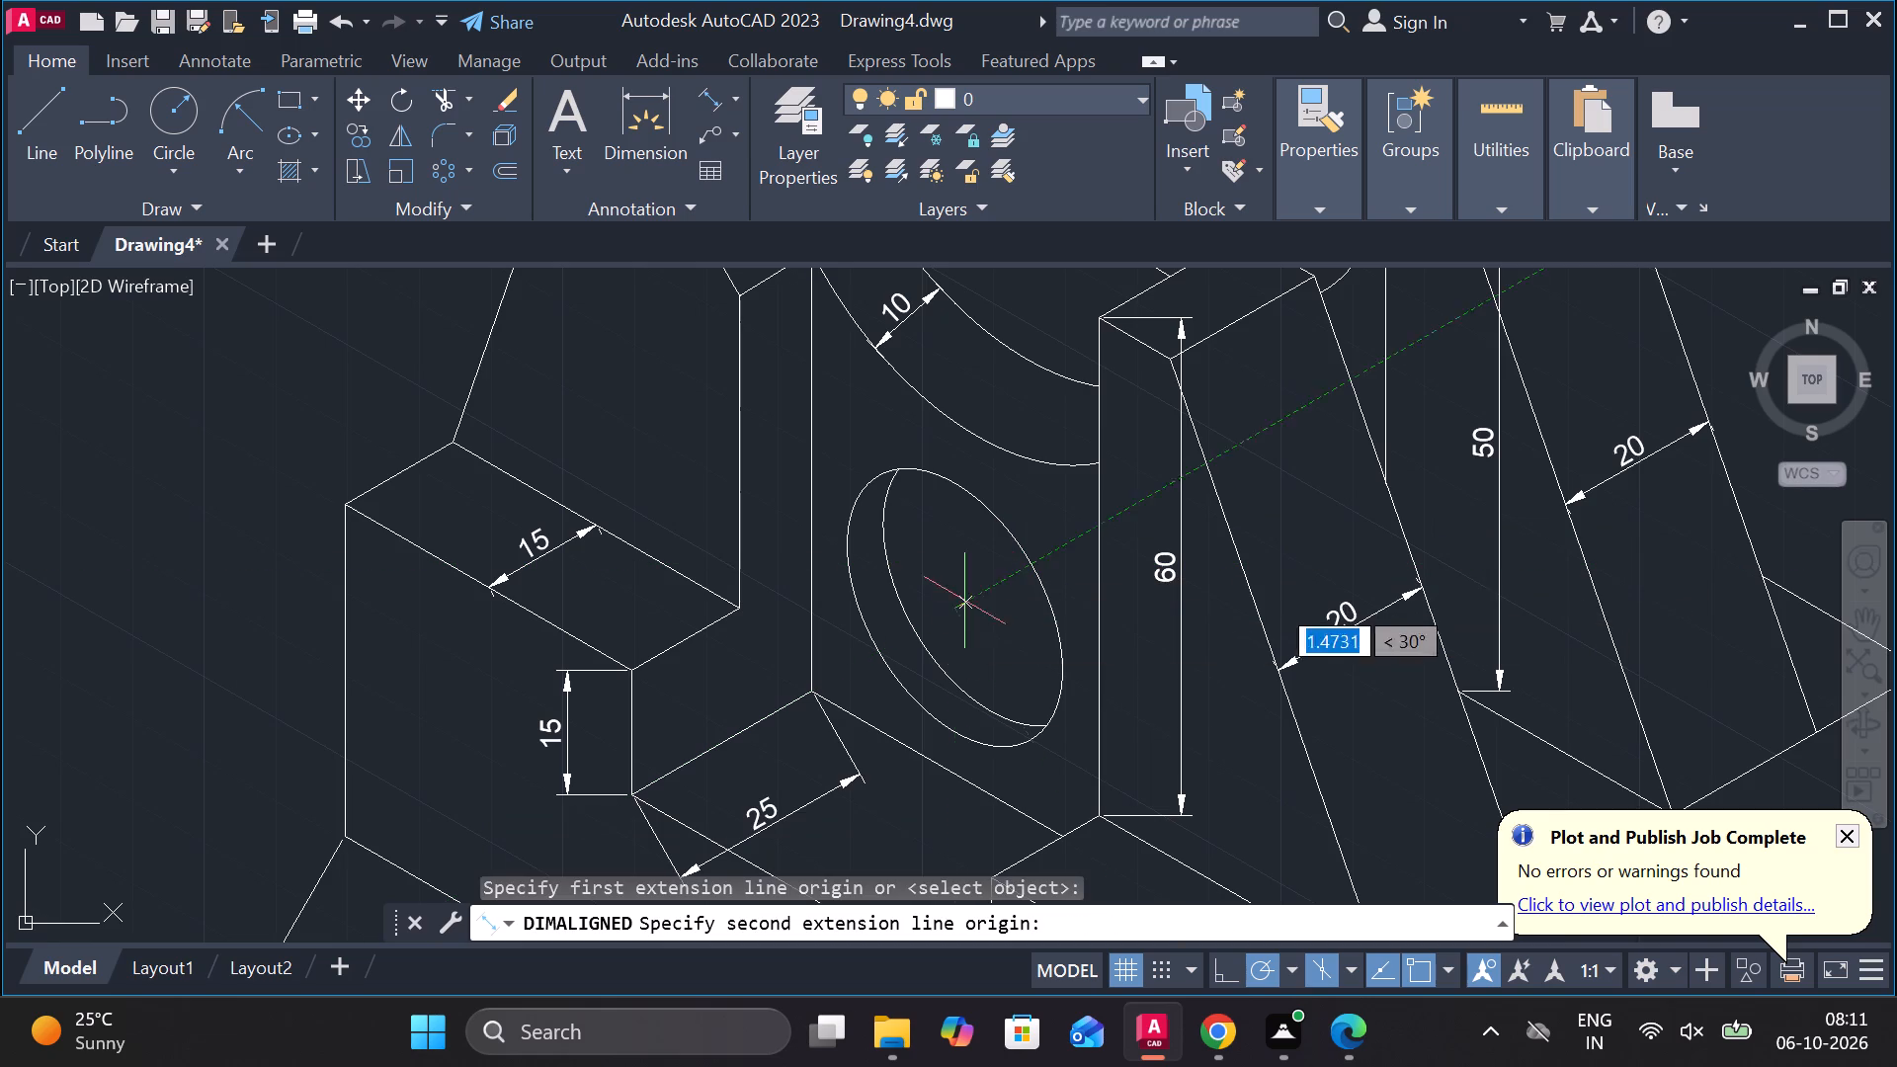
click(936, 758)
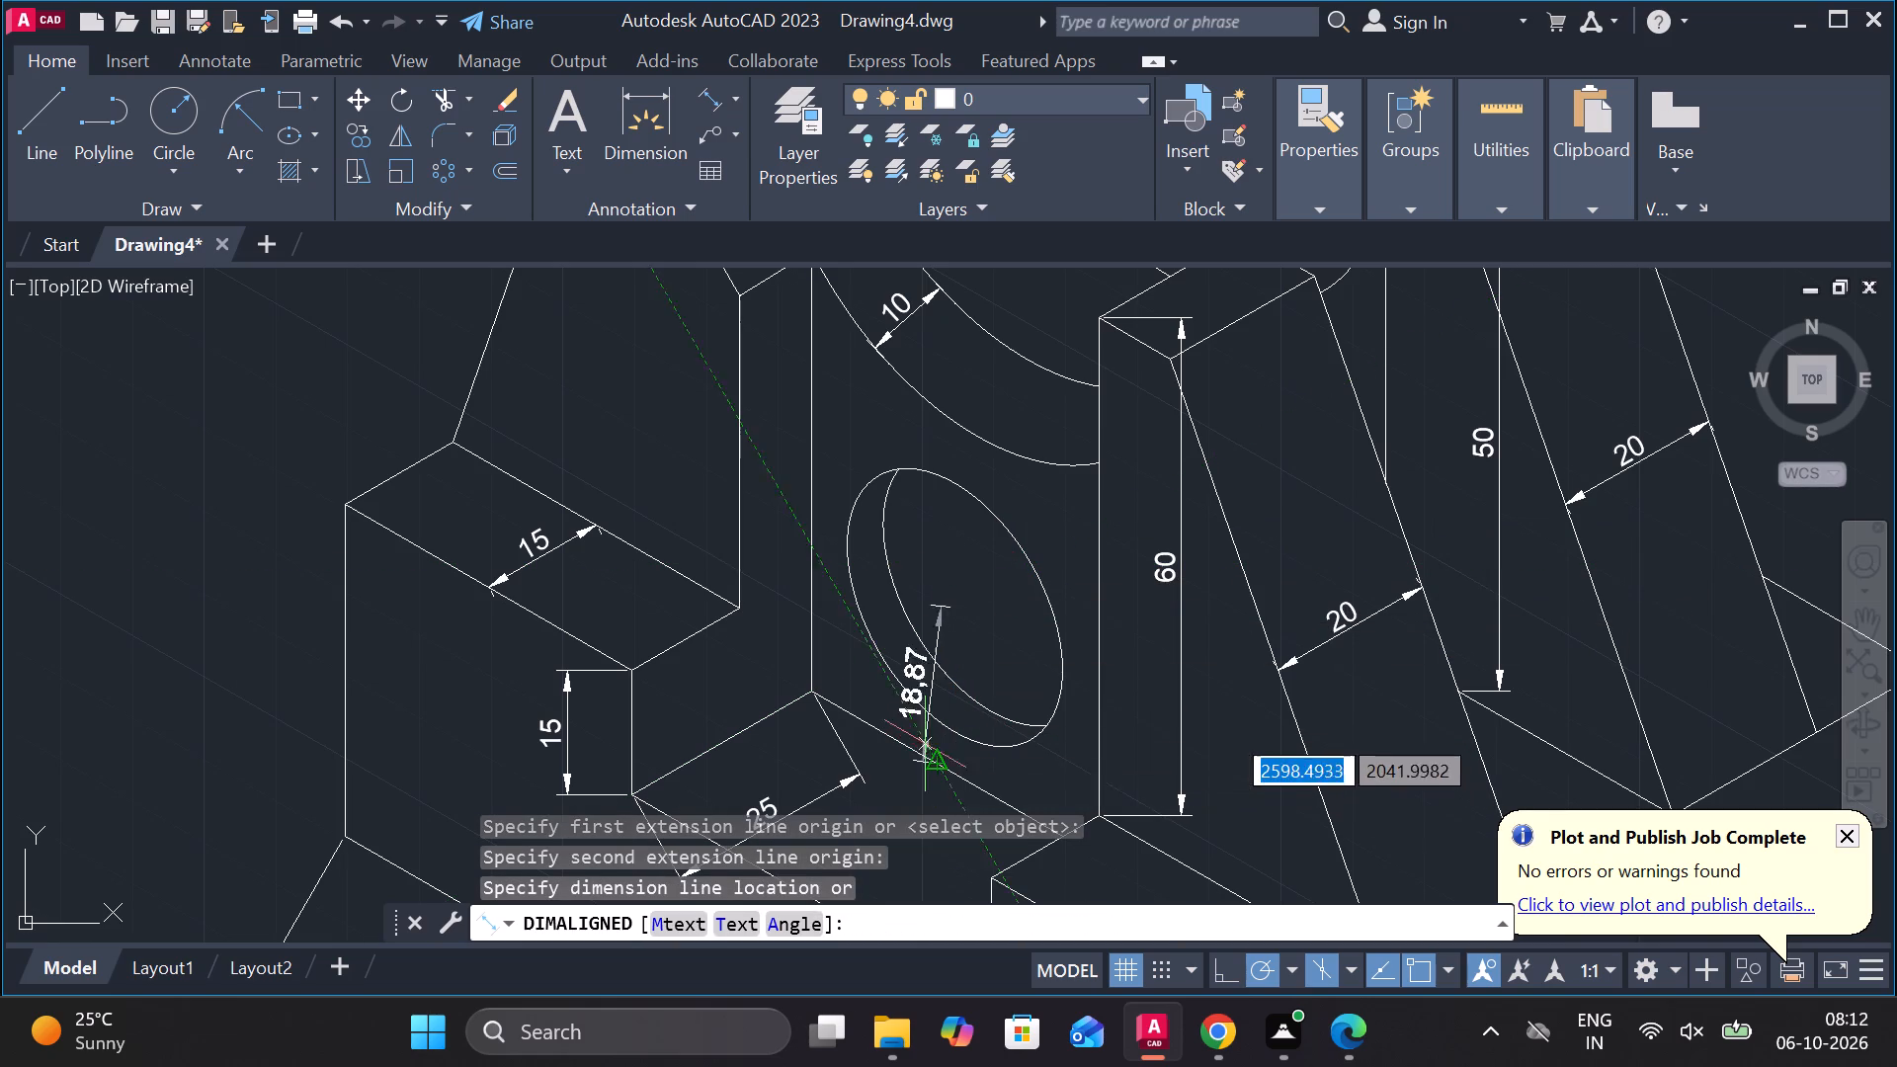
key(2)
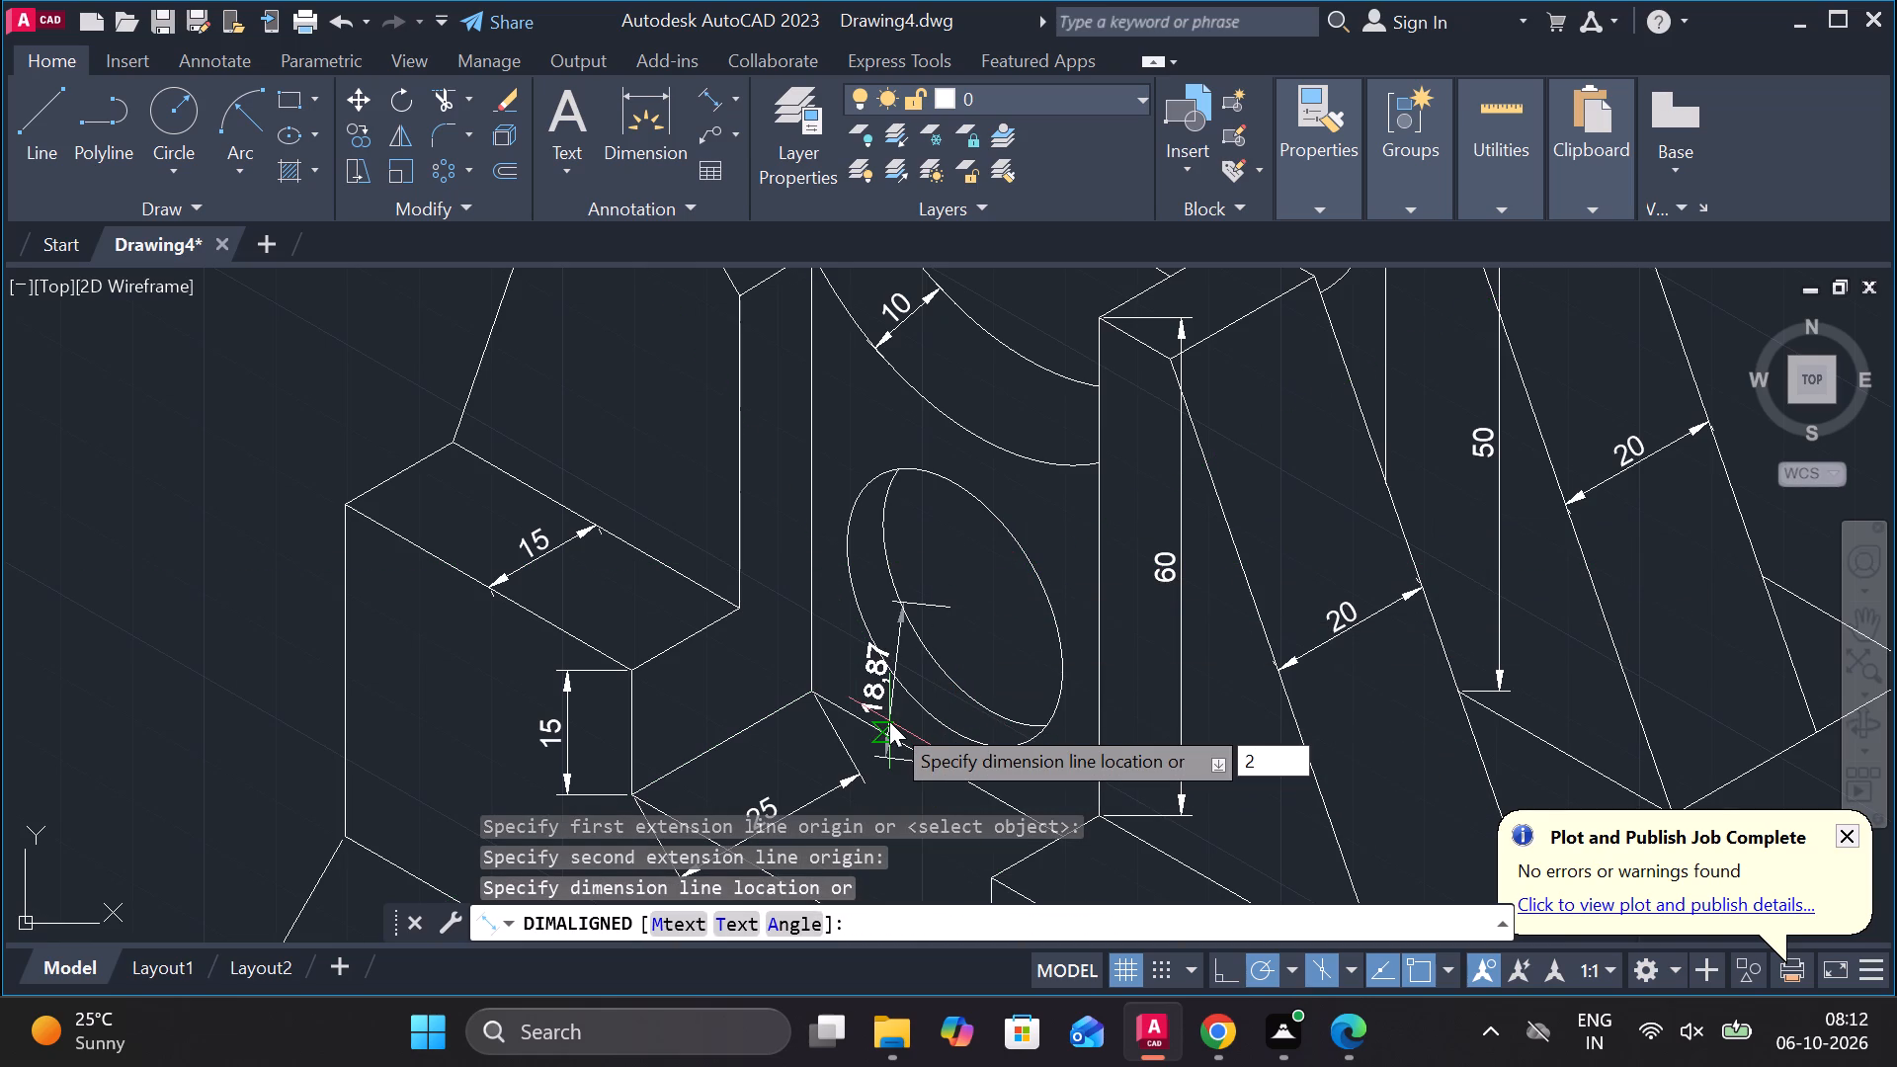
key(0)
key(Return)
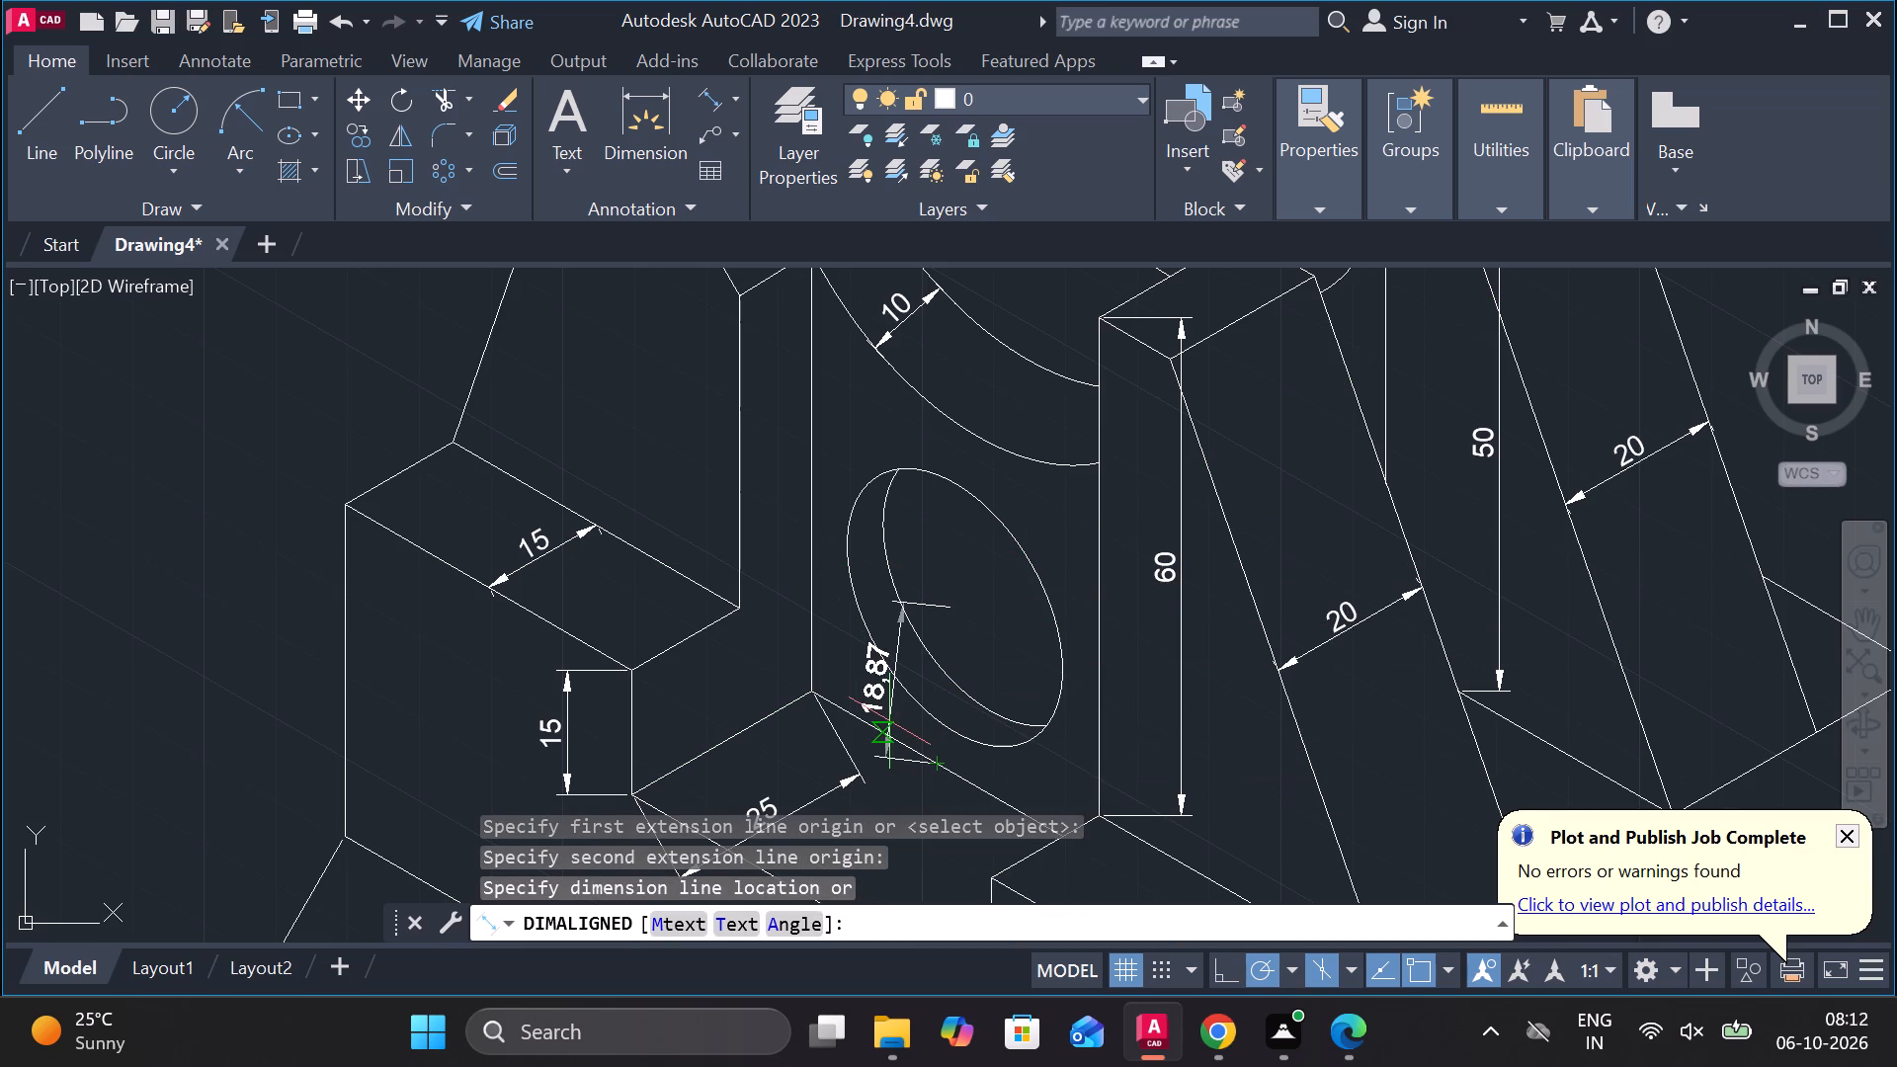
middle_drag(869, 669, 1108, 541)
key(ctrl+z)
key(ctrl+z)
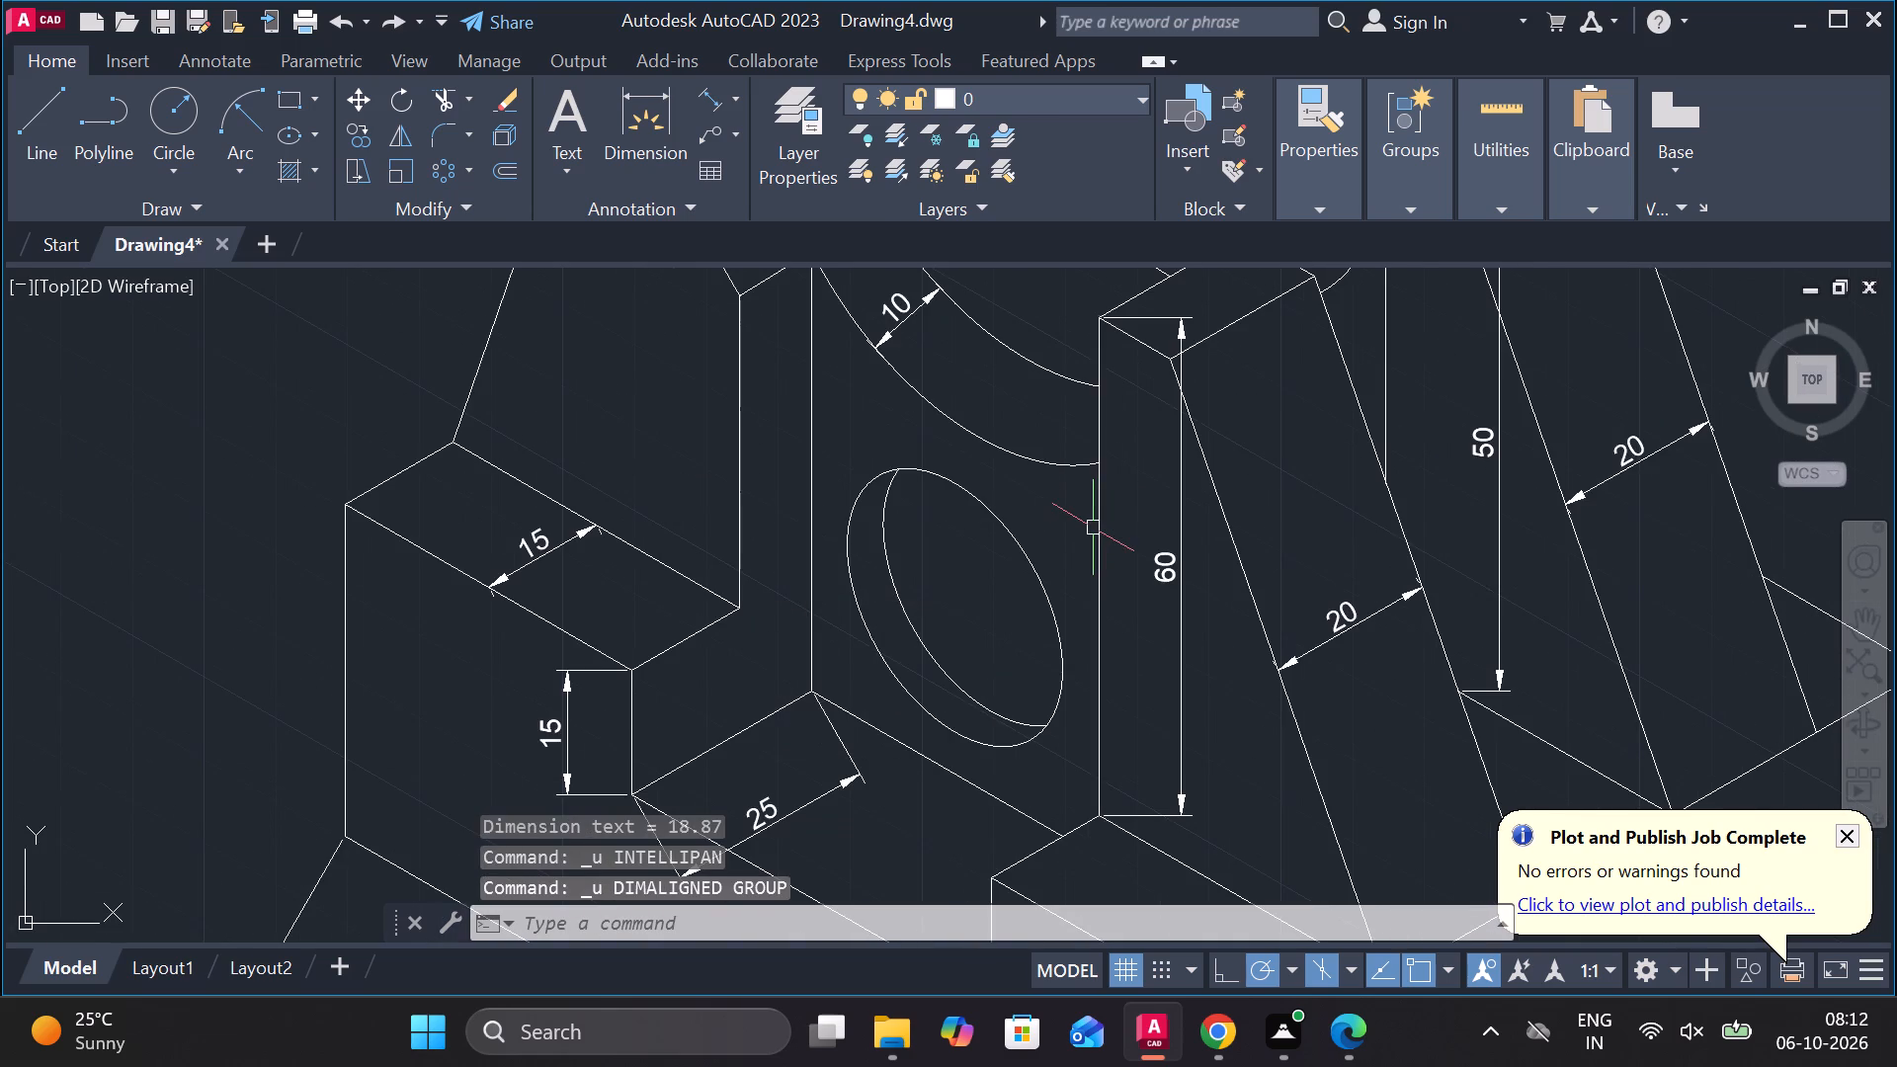
Add an aligned dimension along the notch's lower front edge, offset just outside the edge.
scroll(1076, 526, down, 1)
scroll(913, 544, down, 1)
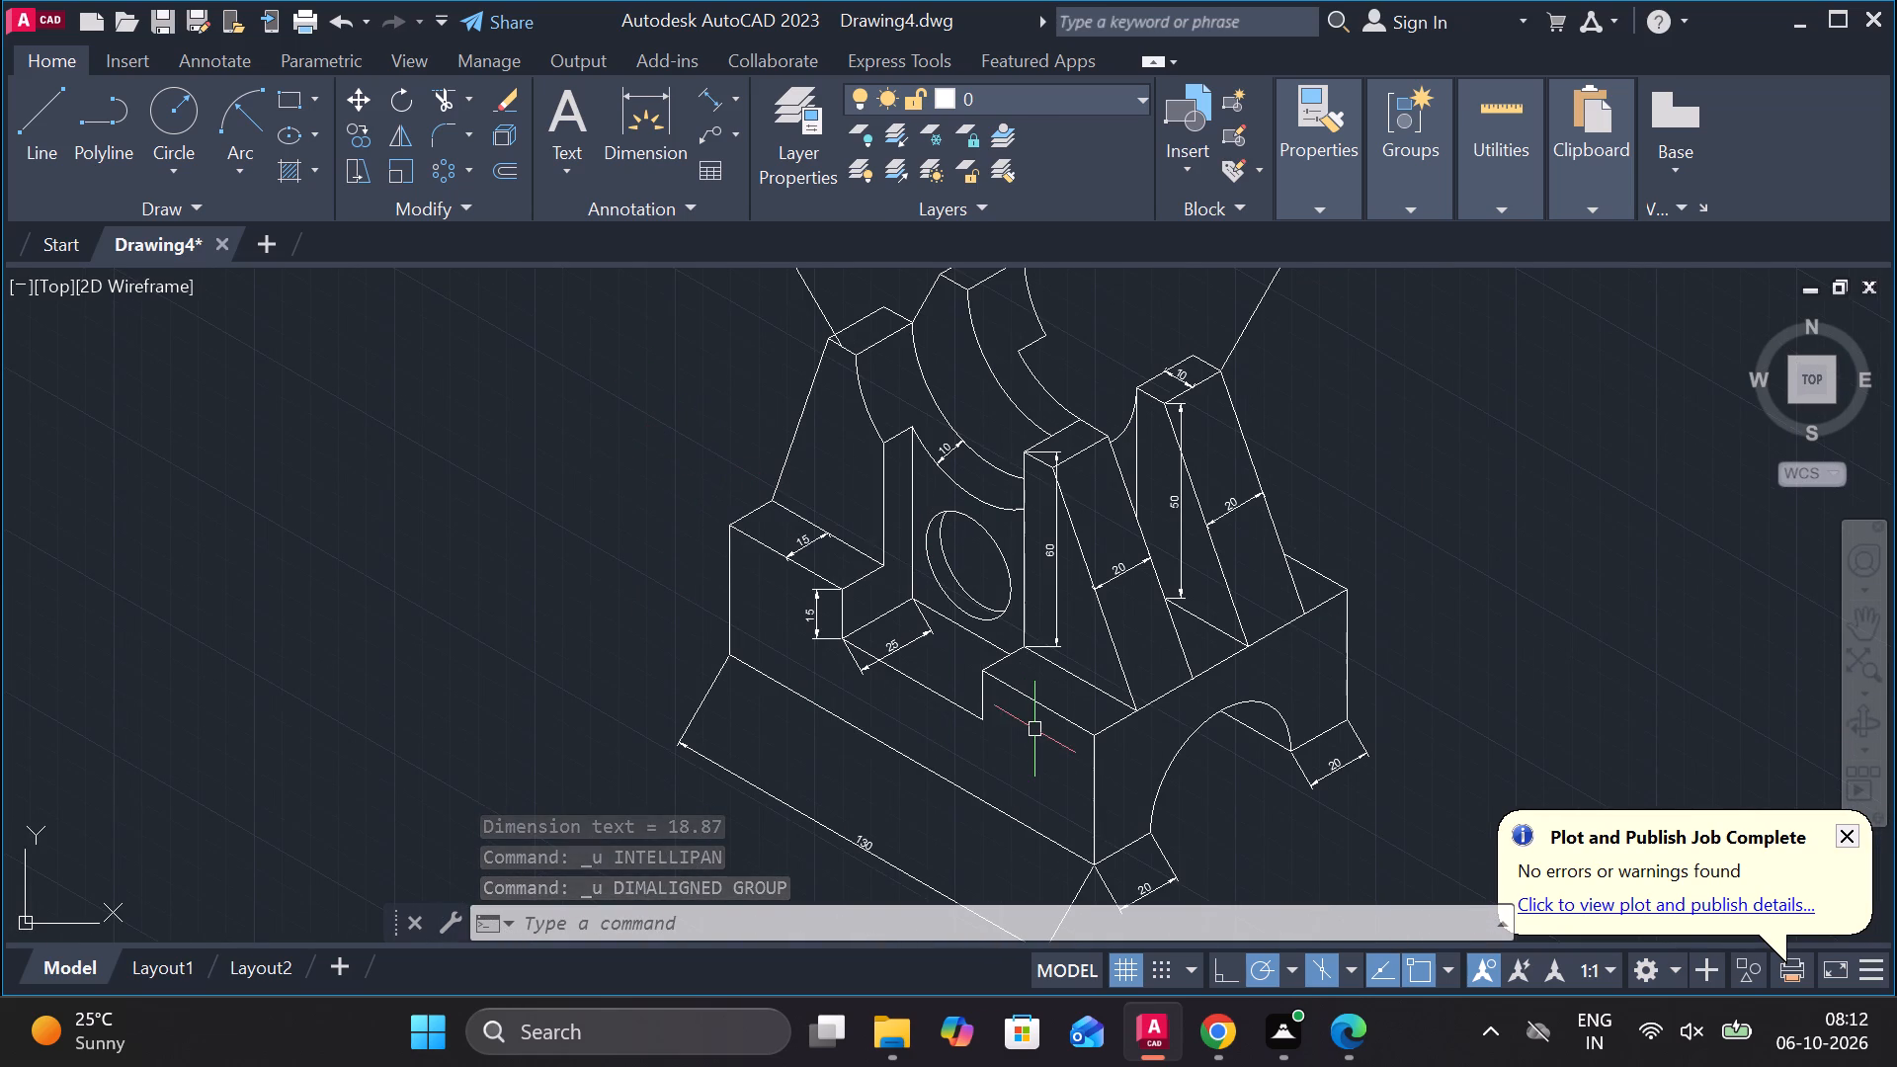
click(723, 98)
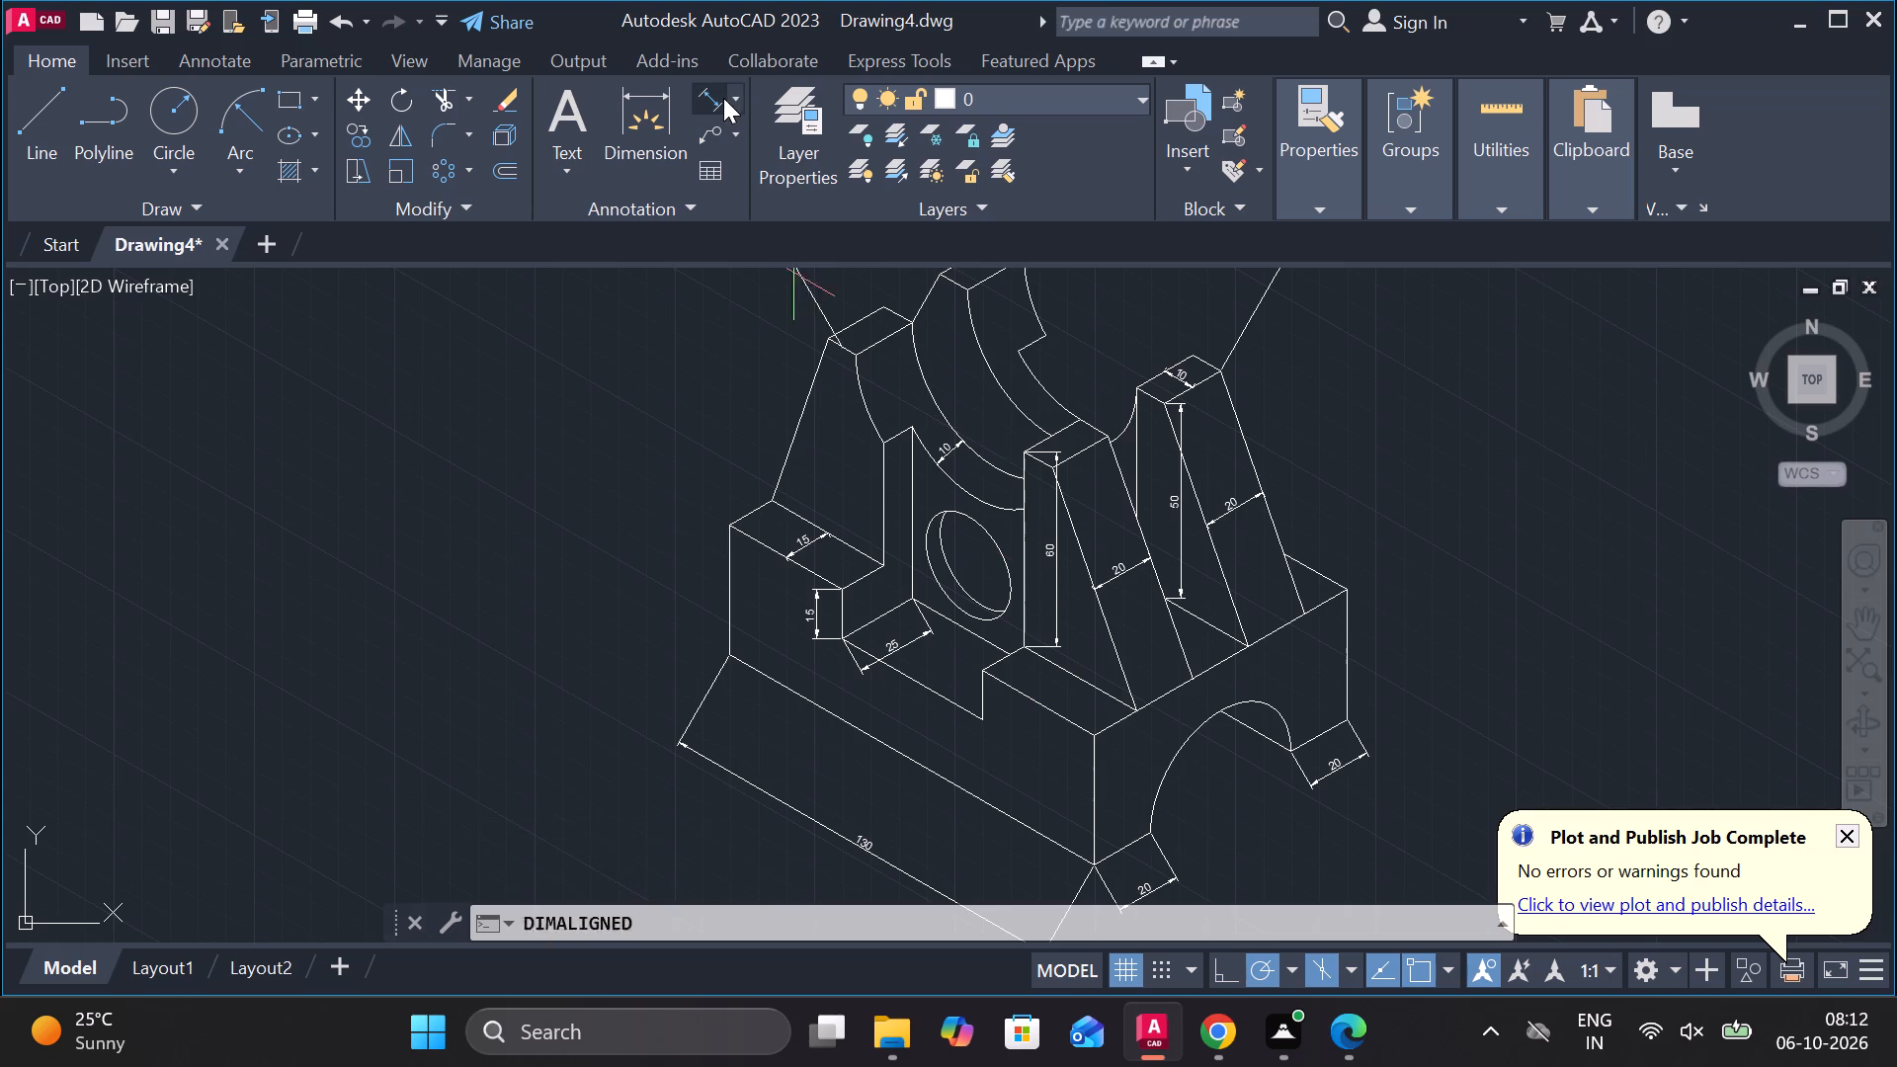
scroll(961, 671, up, 2)
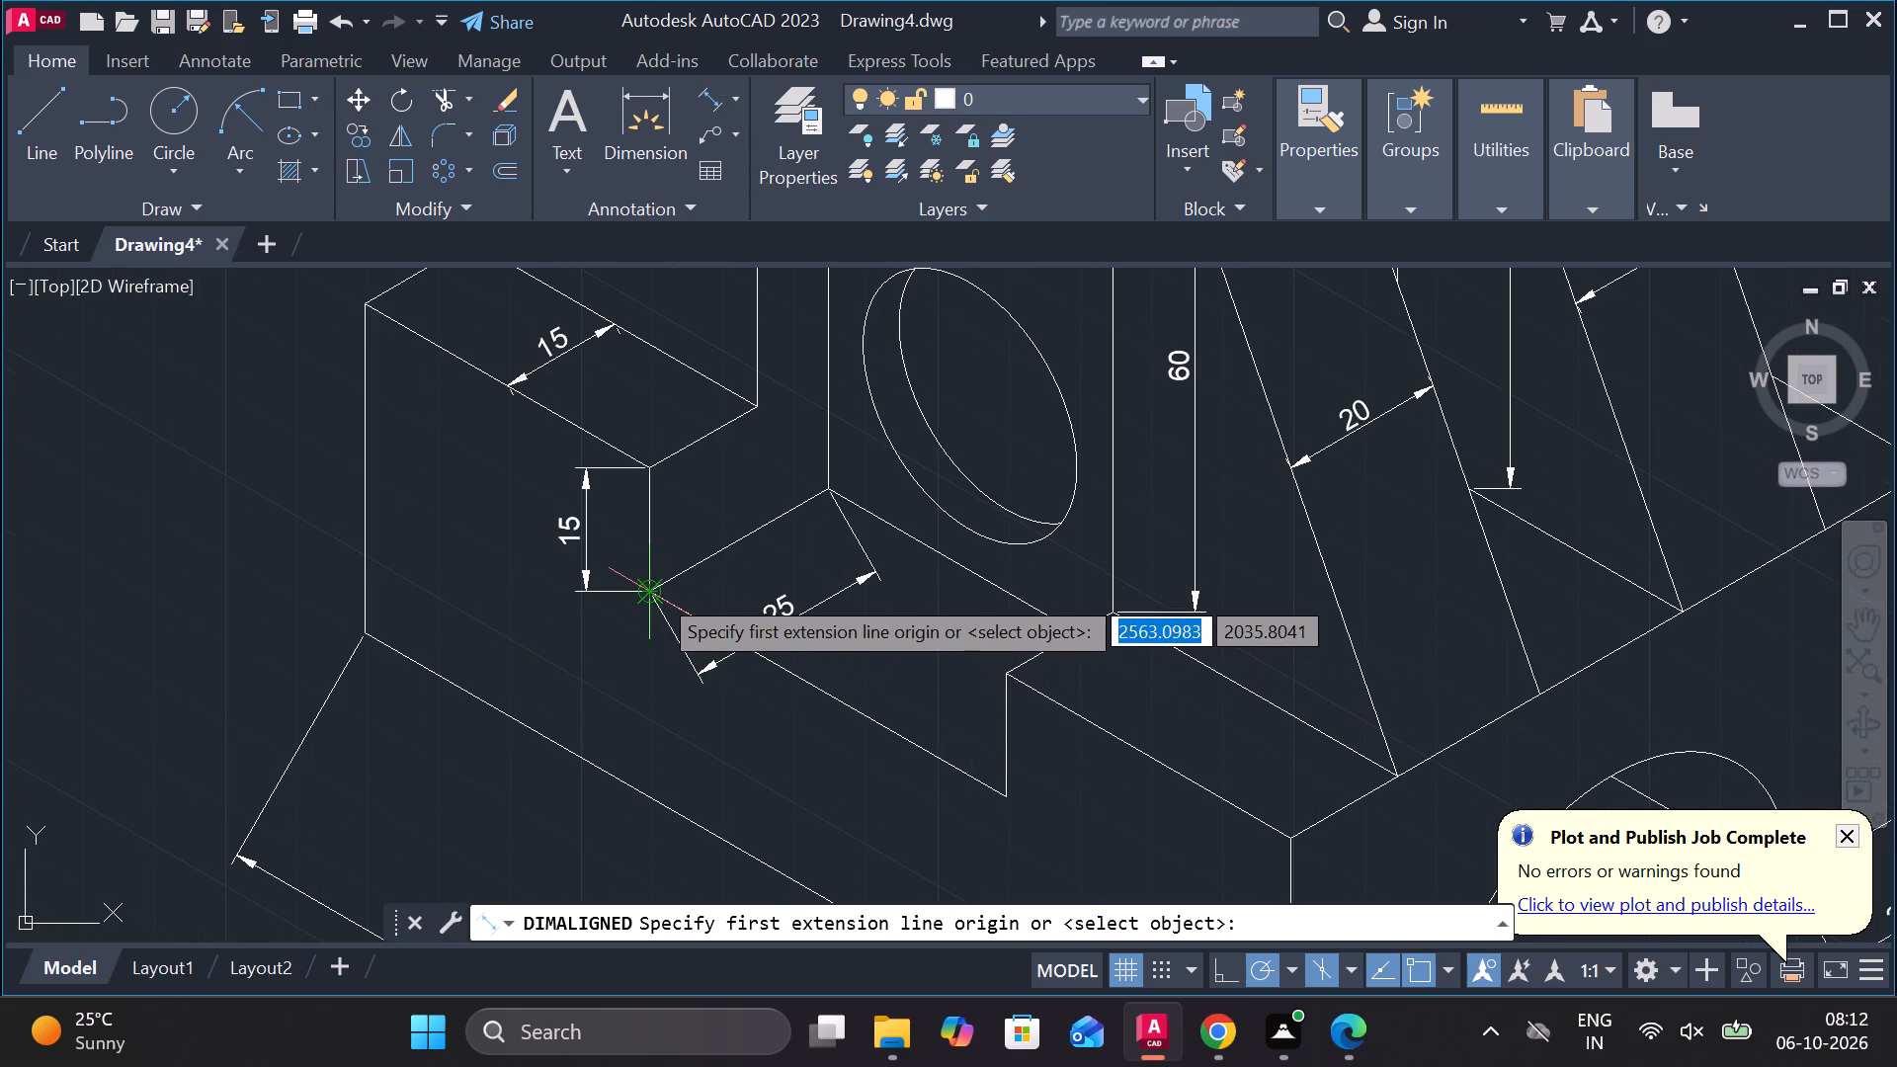
click(656, 592)
click(1009, 792)
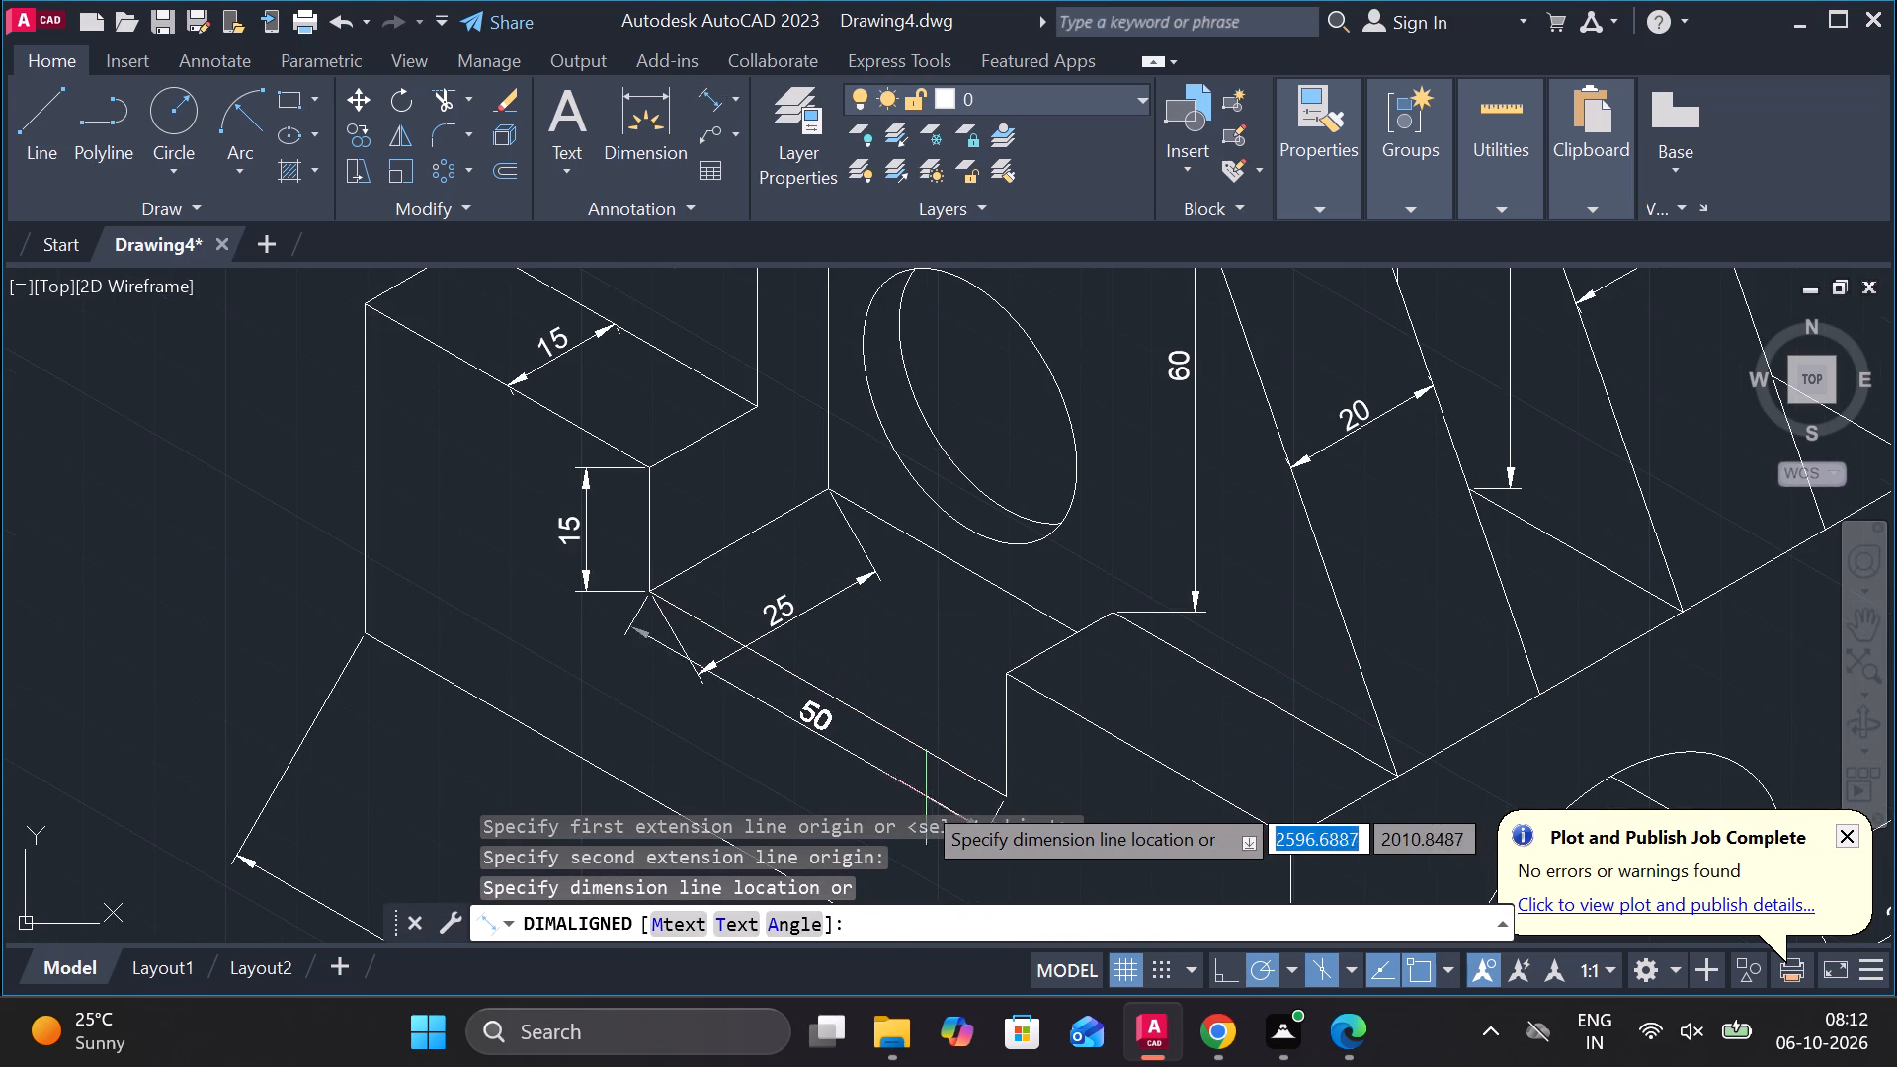
click(859, 805)
scroll(828, 634, down, 2)
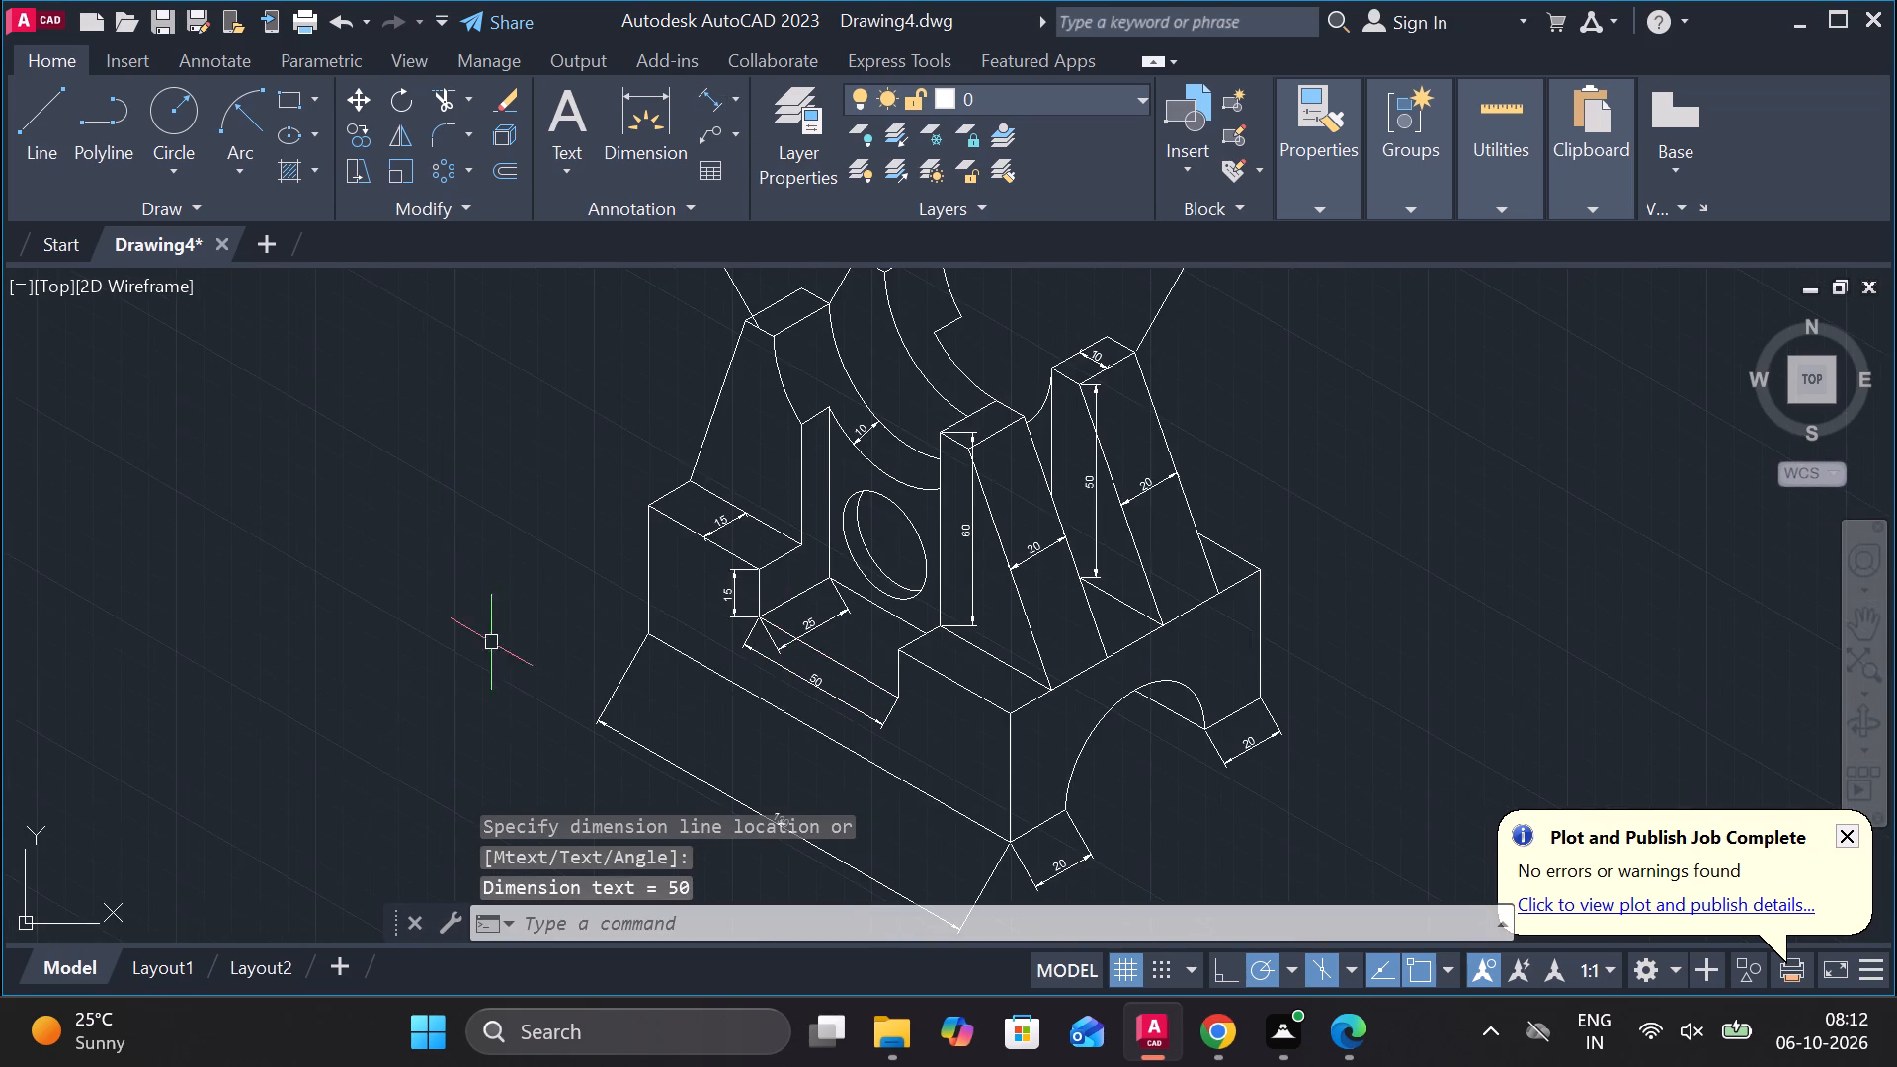
Make Annotative the current dimension style.
middle_drag(476, 642, 660, 691)
click(670, 218)
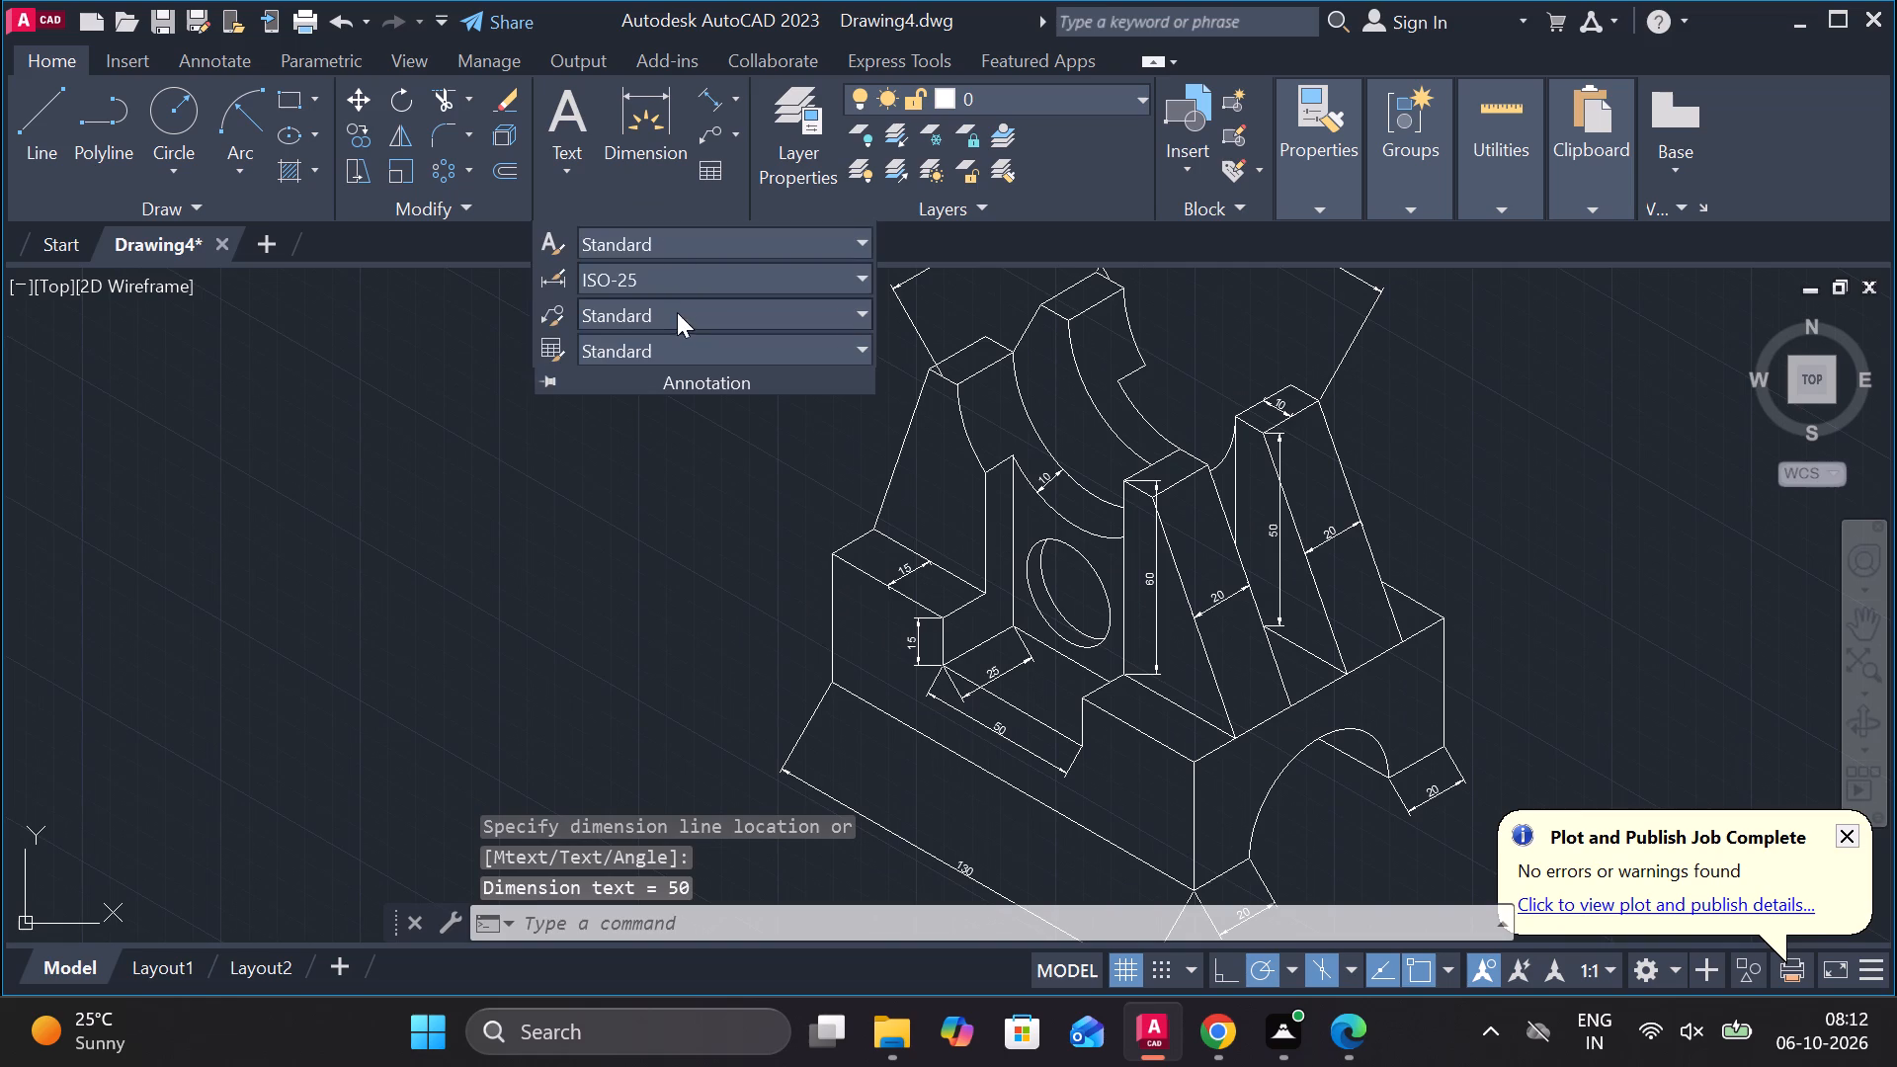
click(715, 281)
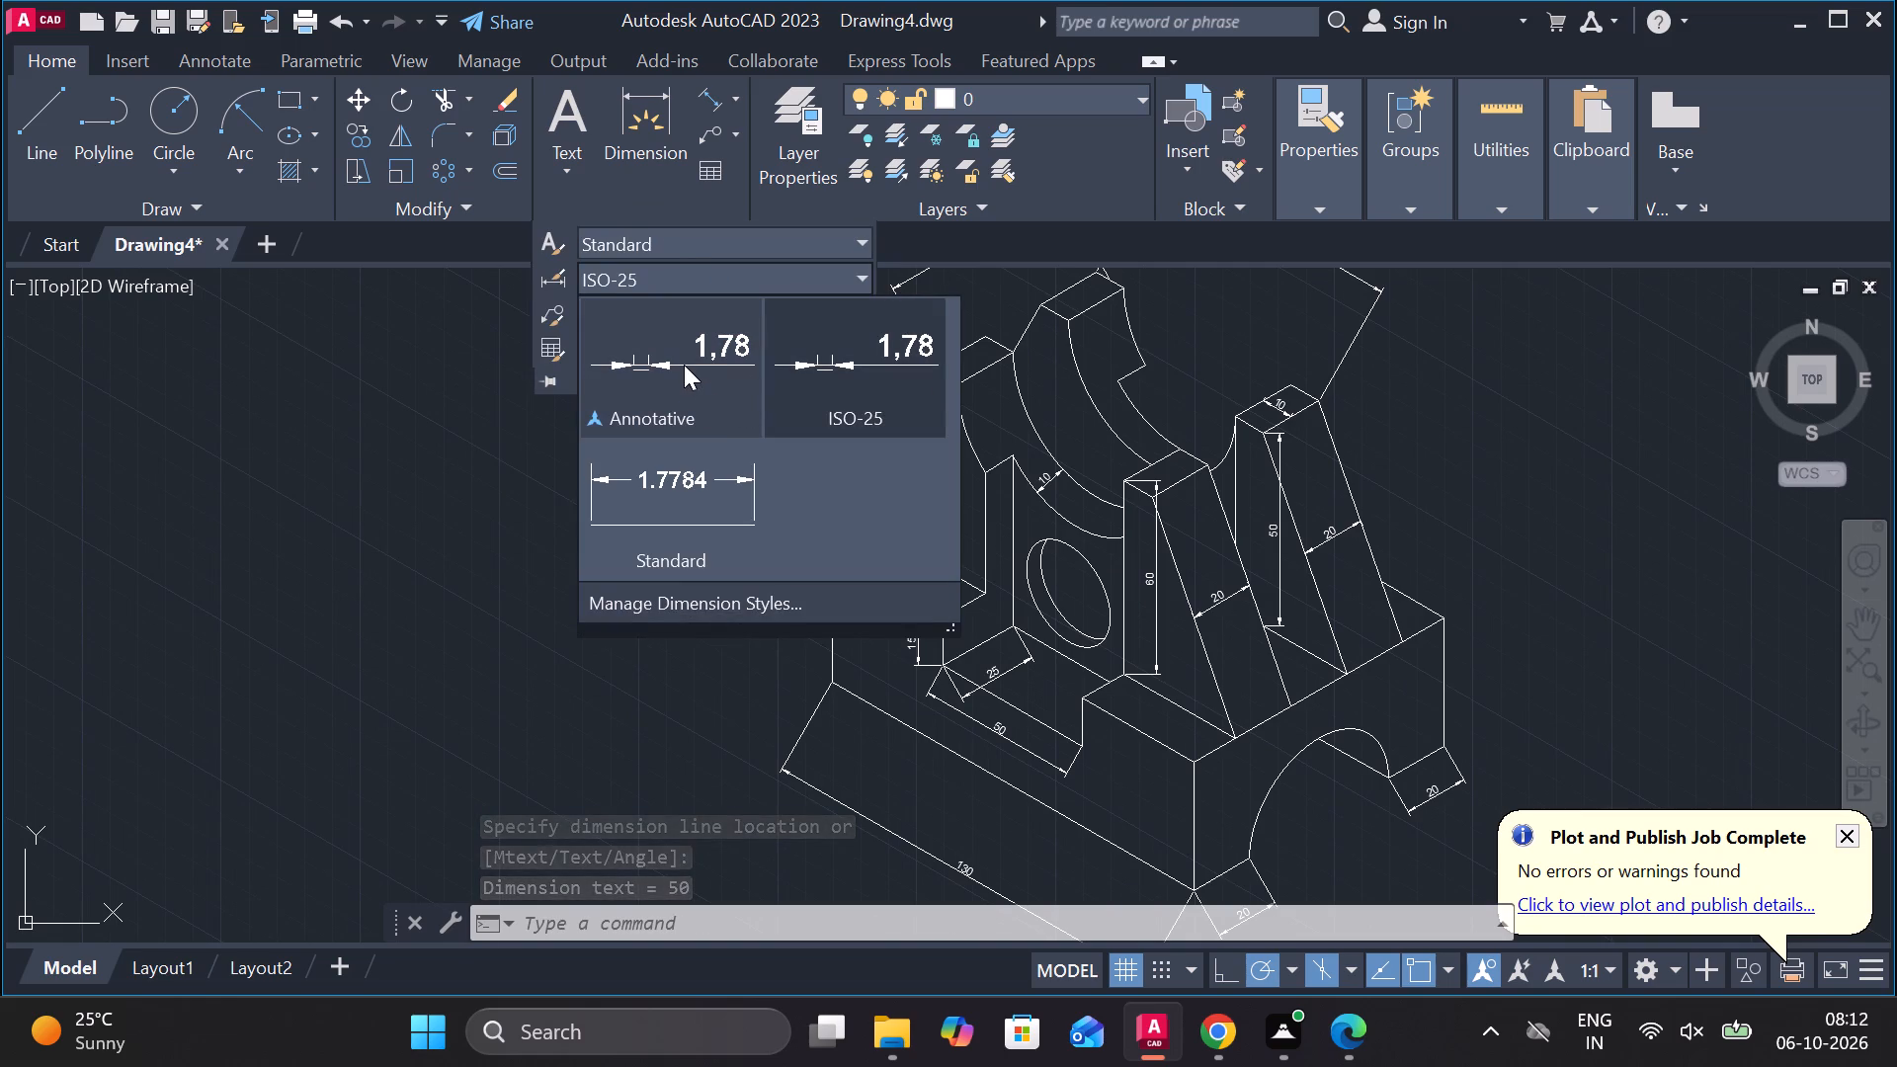
click(664, 392)
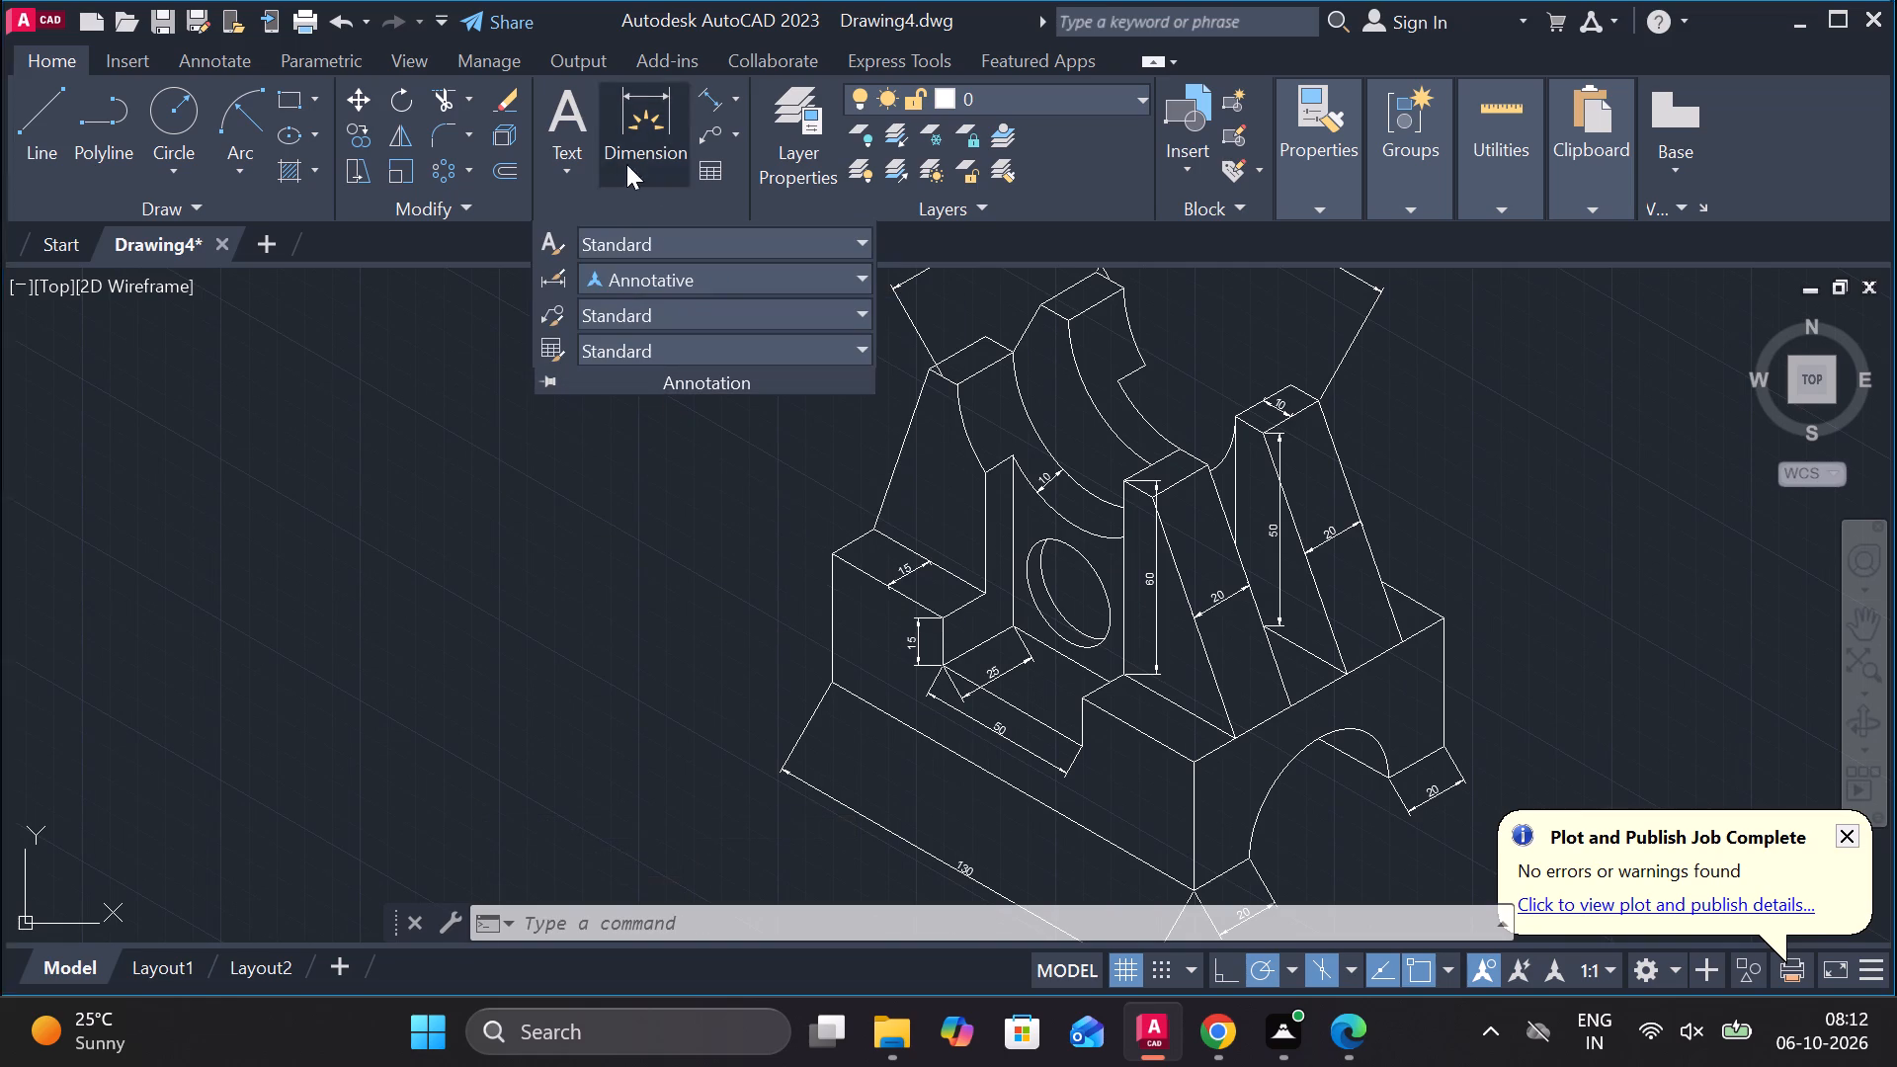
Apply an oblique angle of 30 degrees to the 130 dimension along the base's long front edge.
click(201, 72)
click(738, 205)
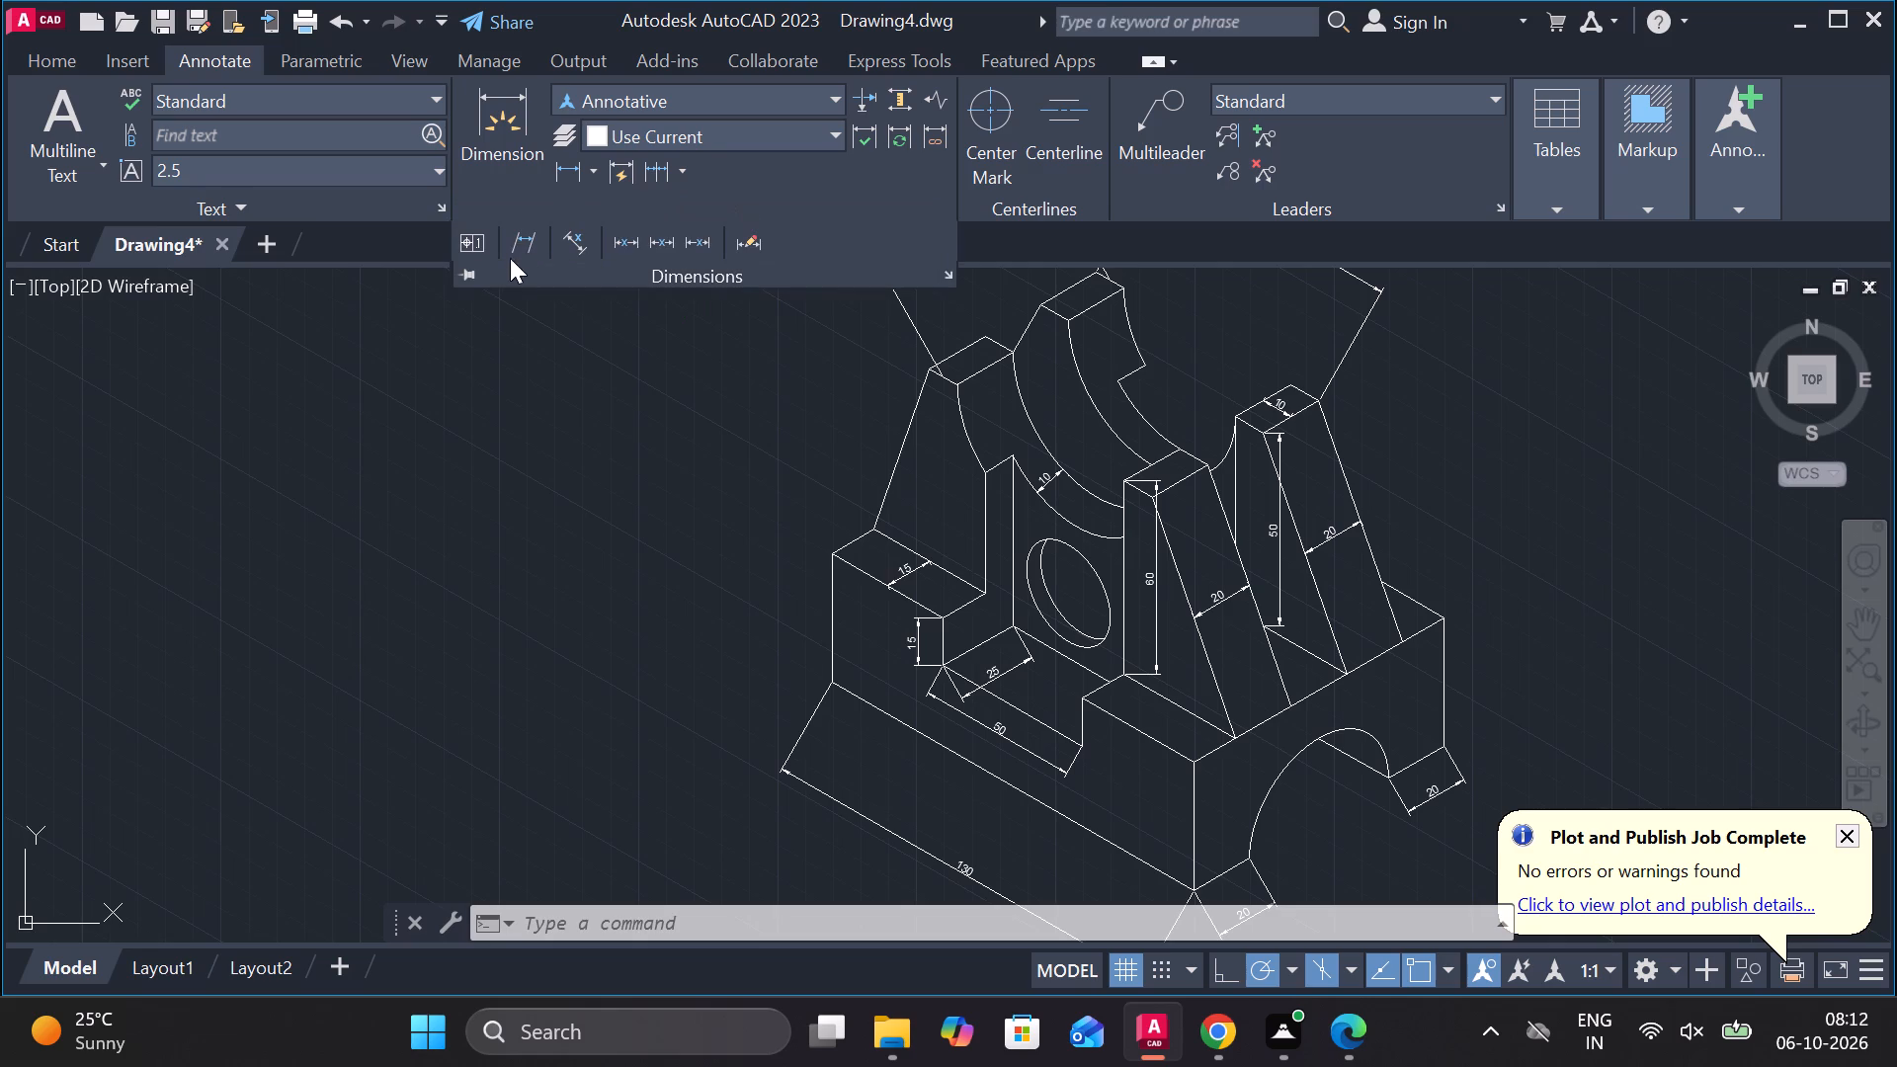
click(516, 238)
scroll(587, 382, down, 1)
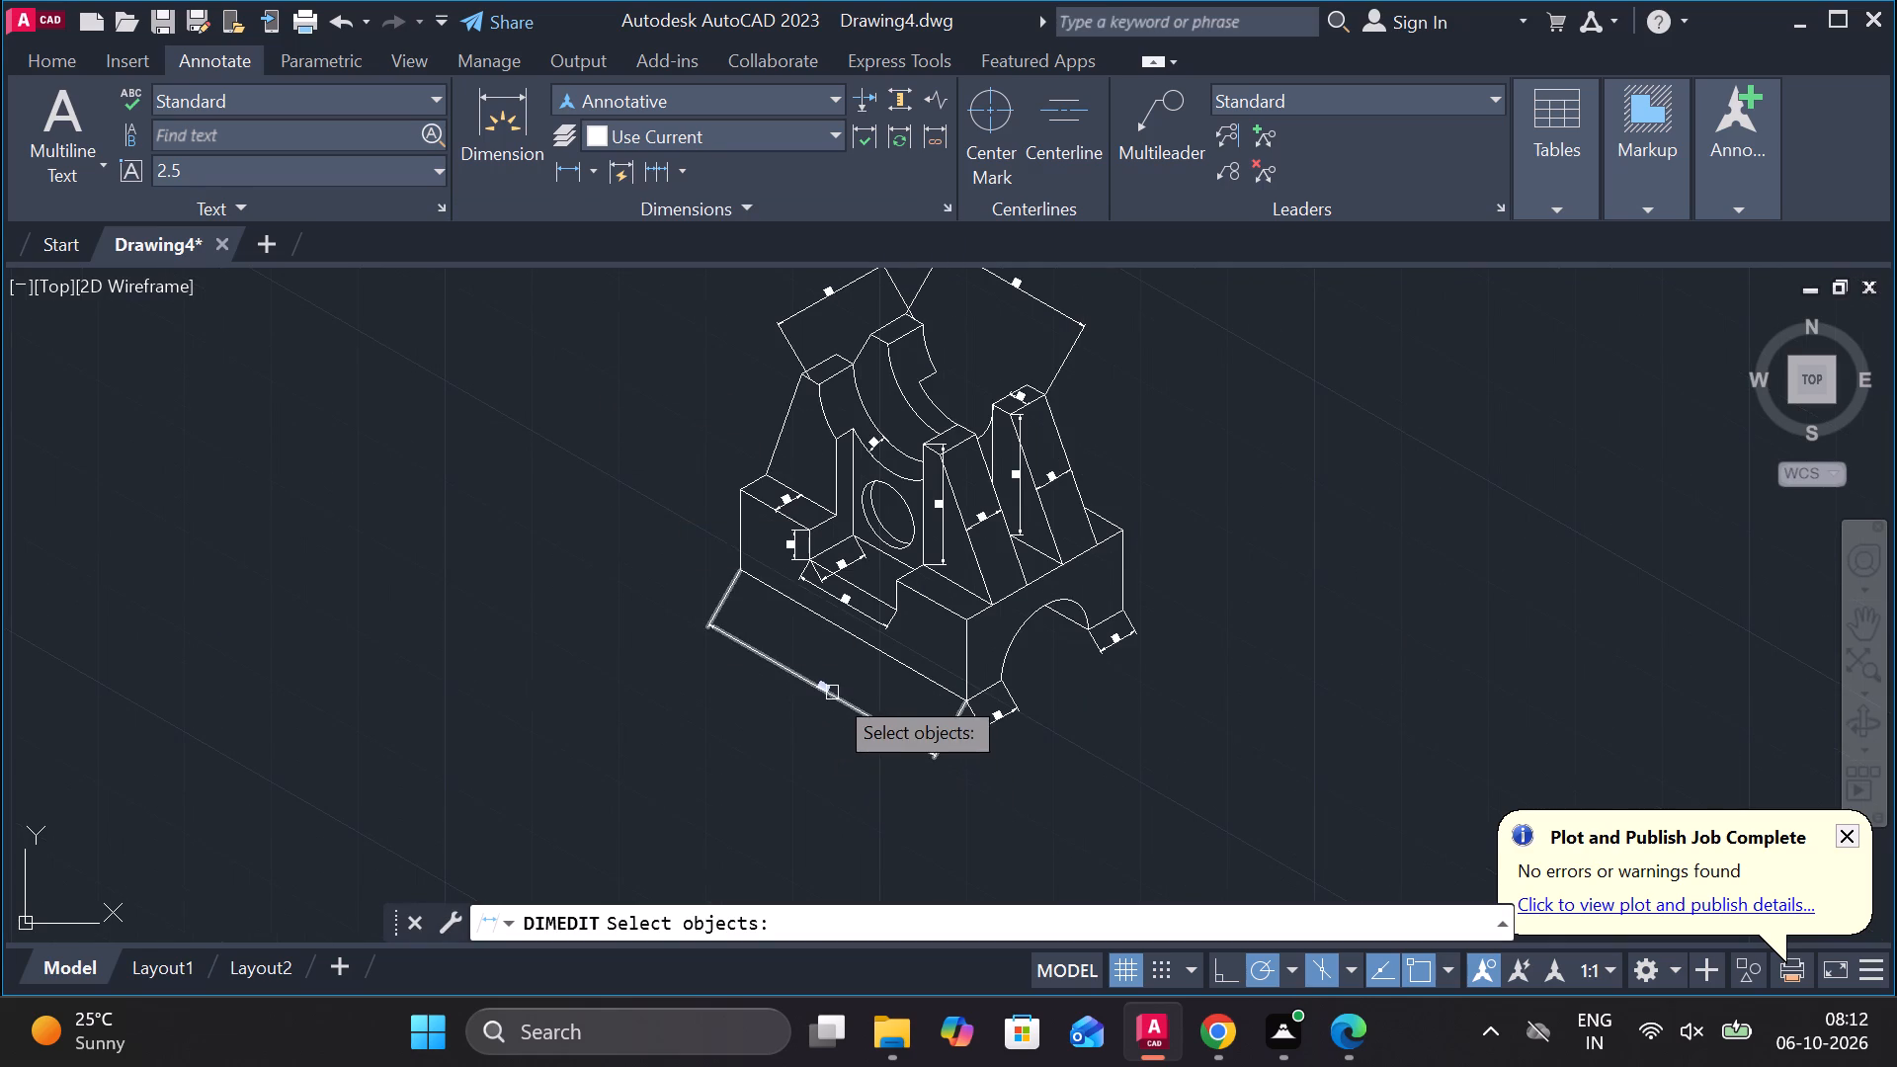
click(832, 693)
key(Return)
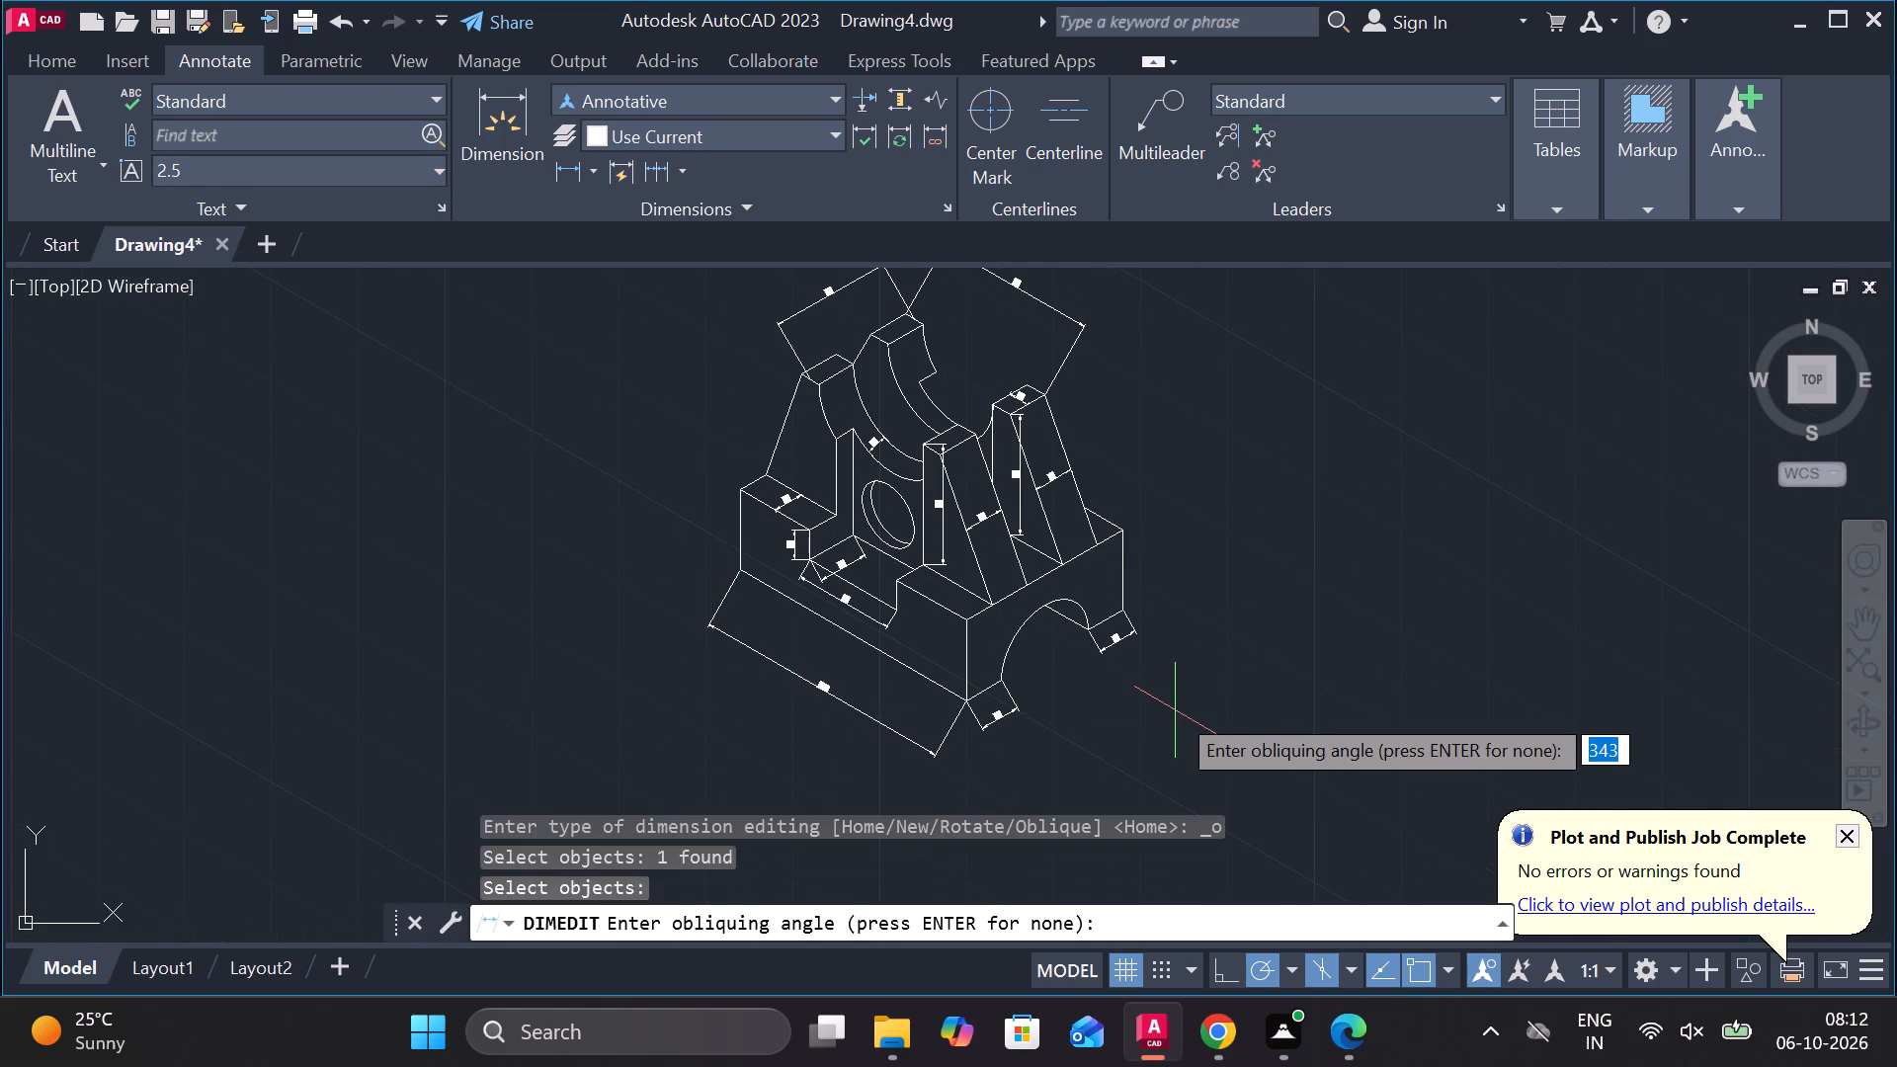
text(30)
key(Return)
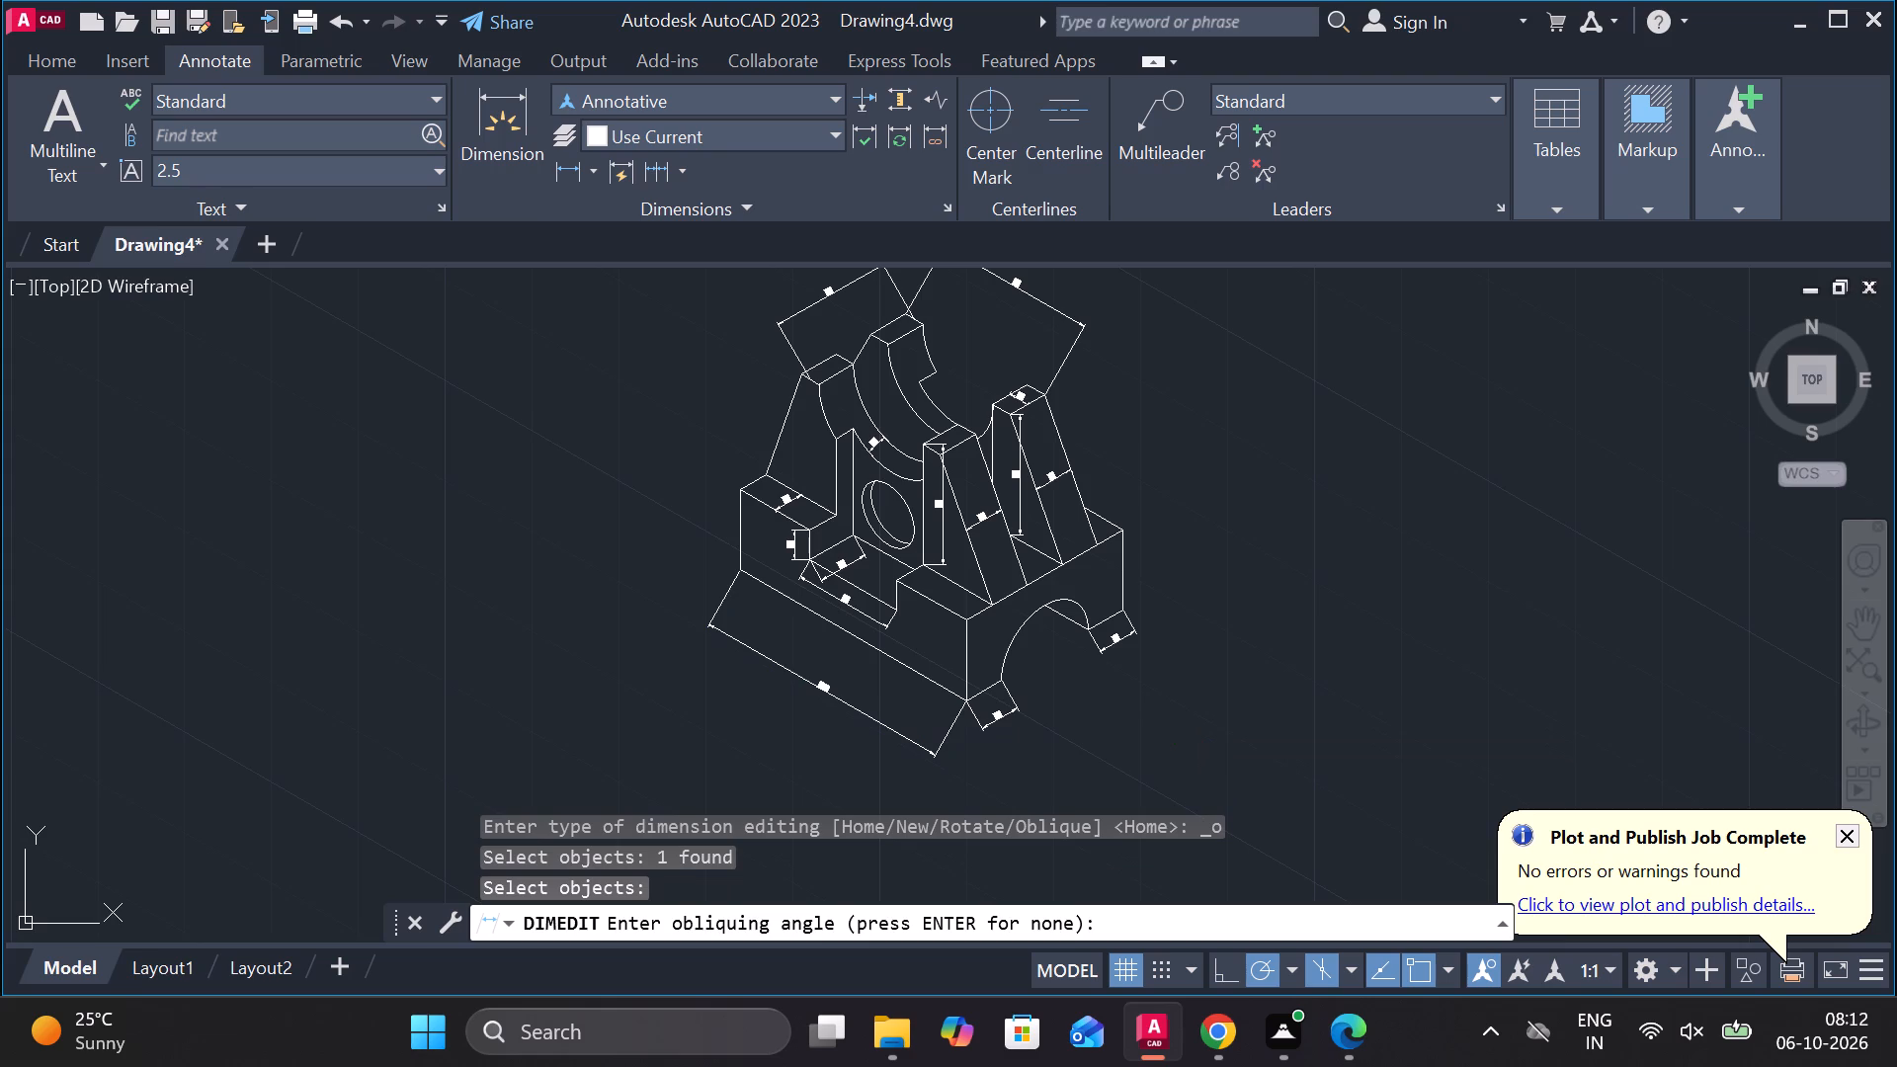
Set the oblique angle of the base's 130 length dimension to 90 degrees.
scroll(1022, 639, up, 1)
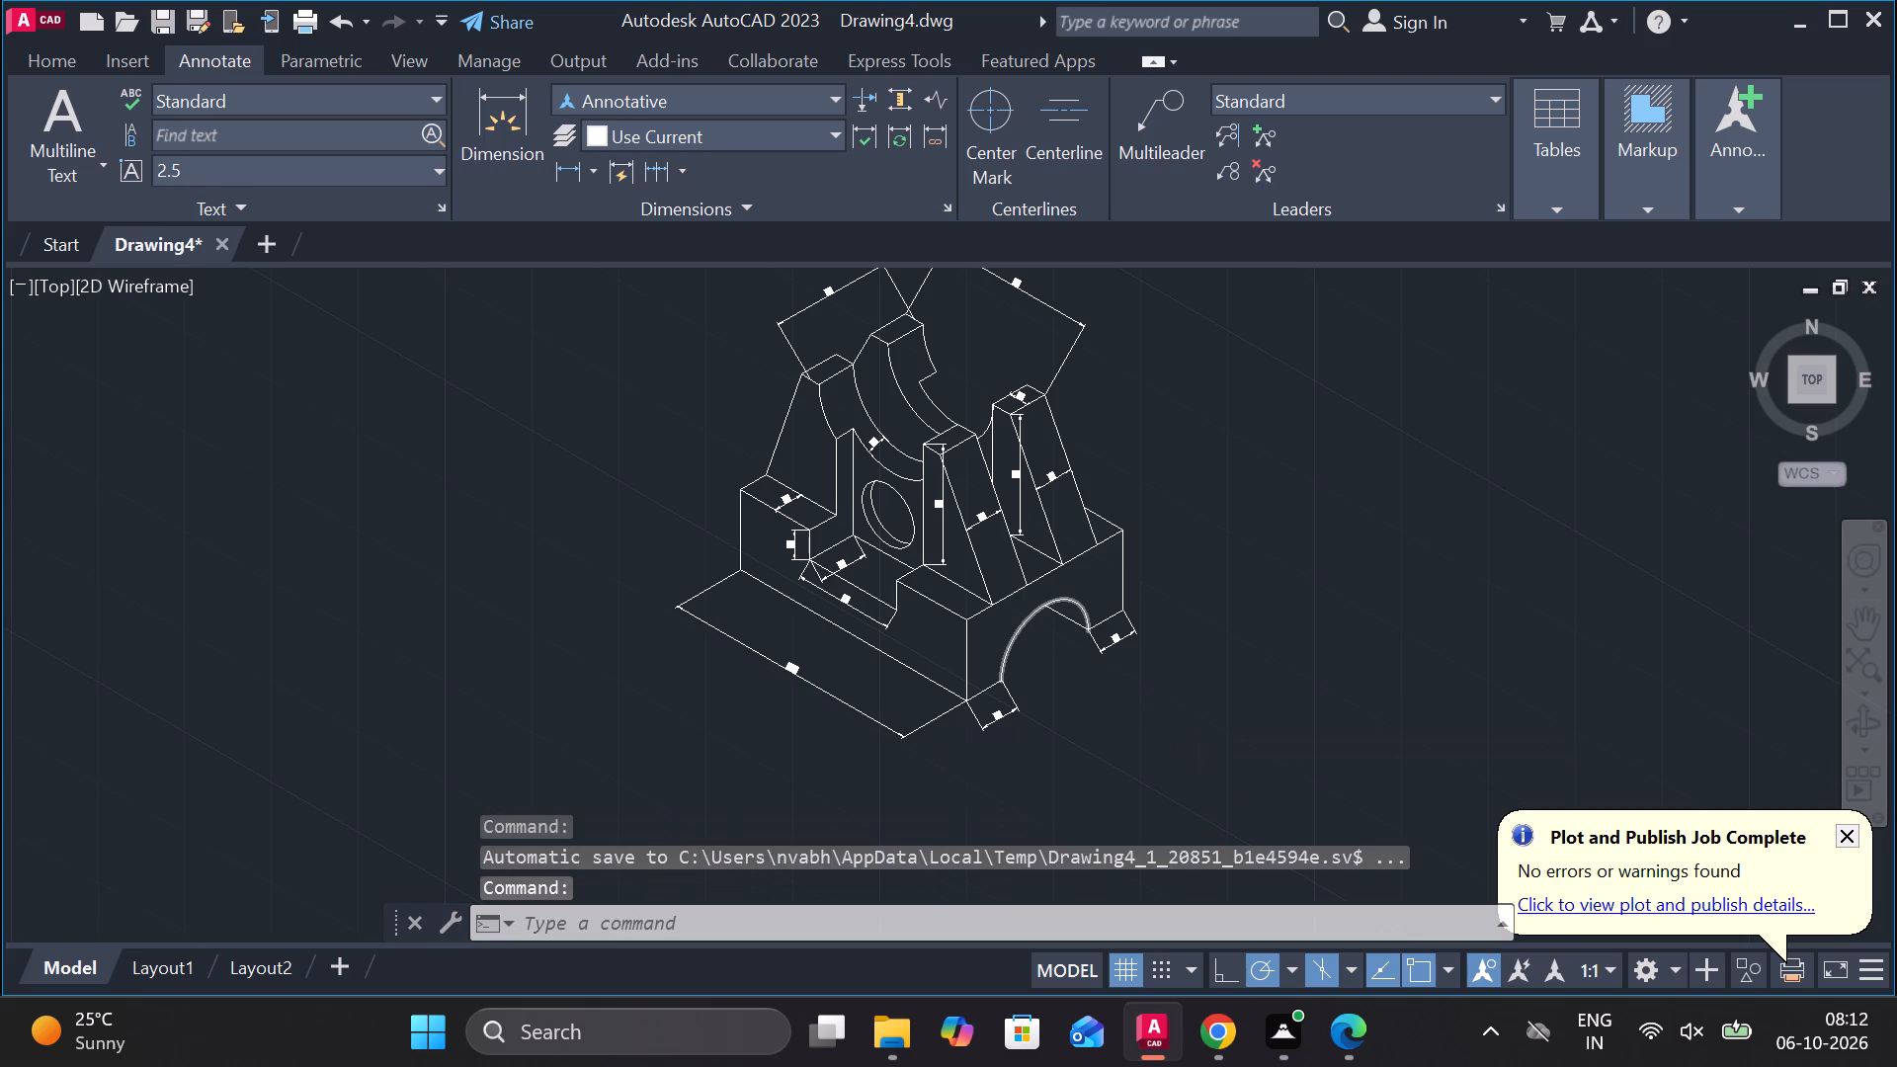
click(656, 686)
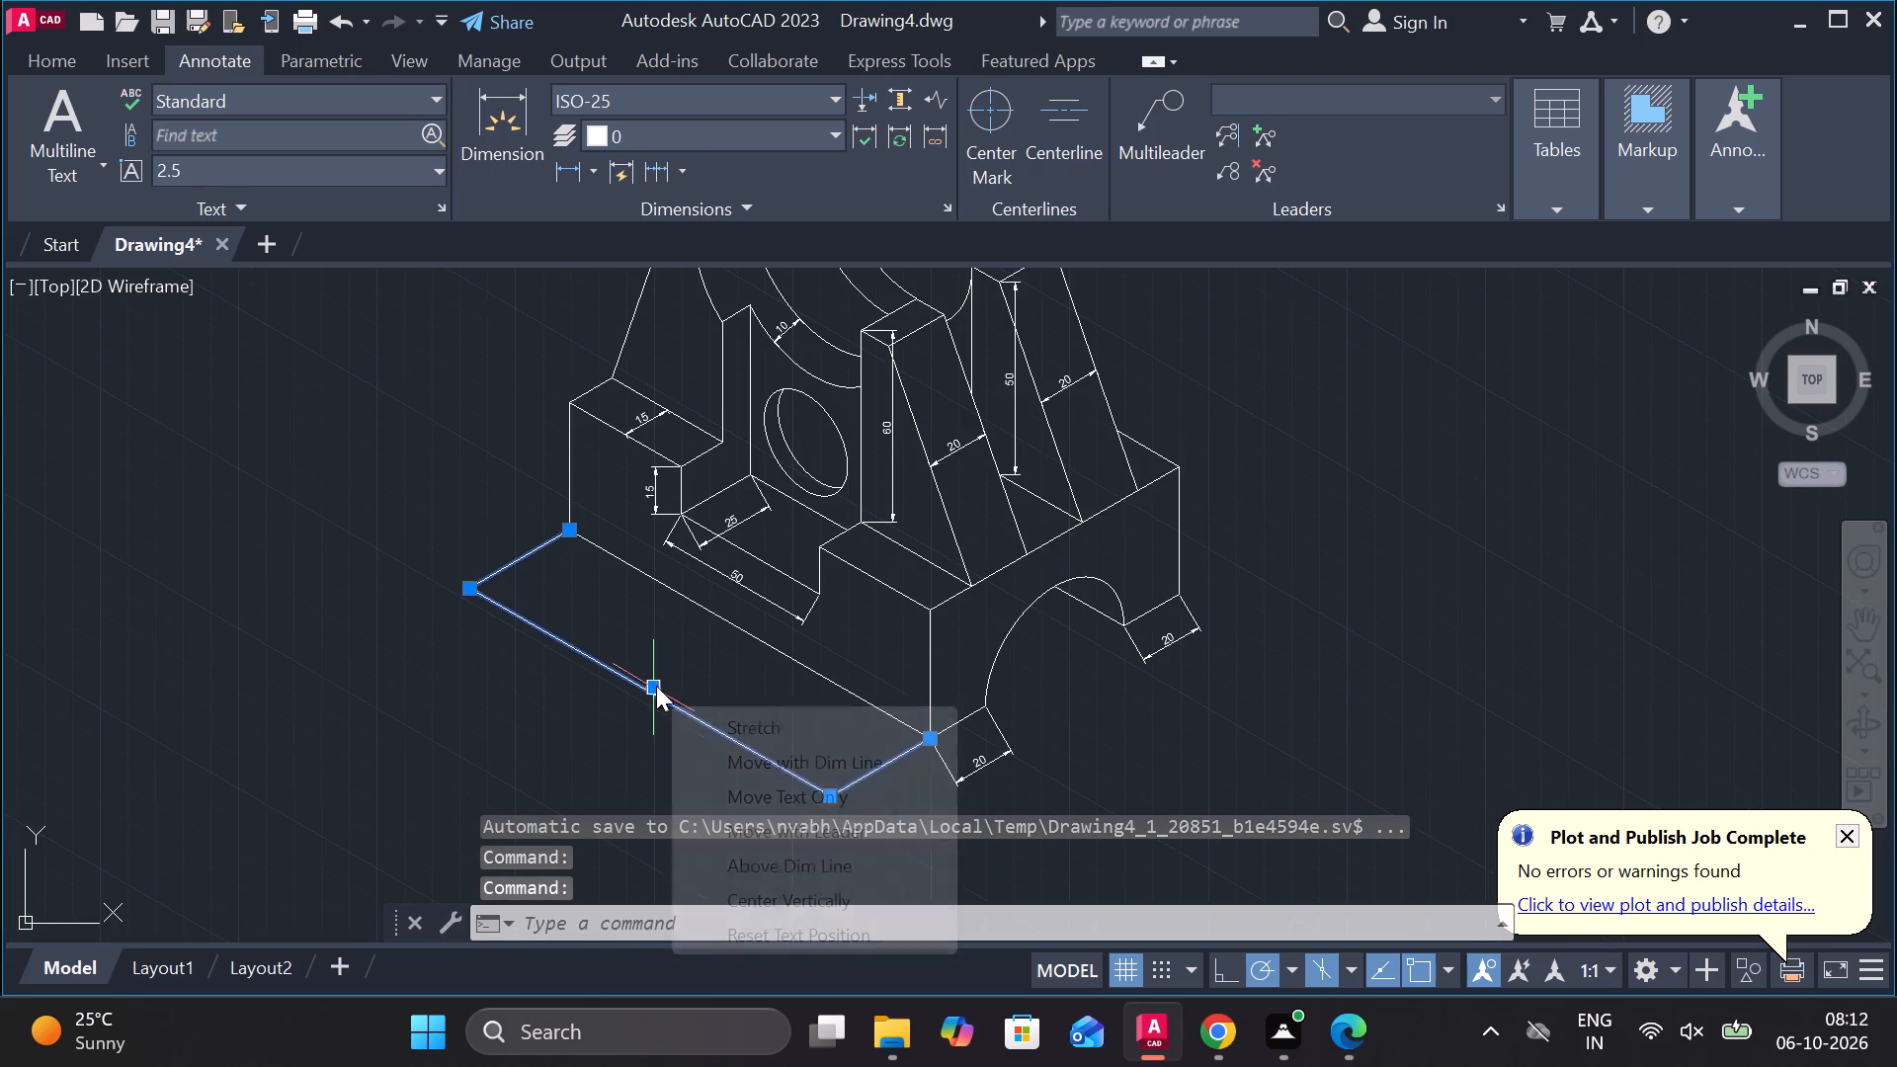
key(Return)
key(Return)
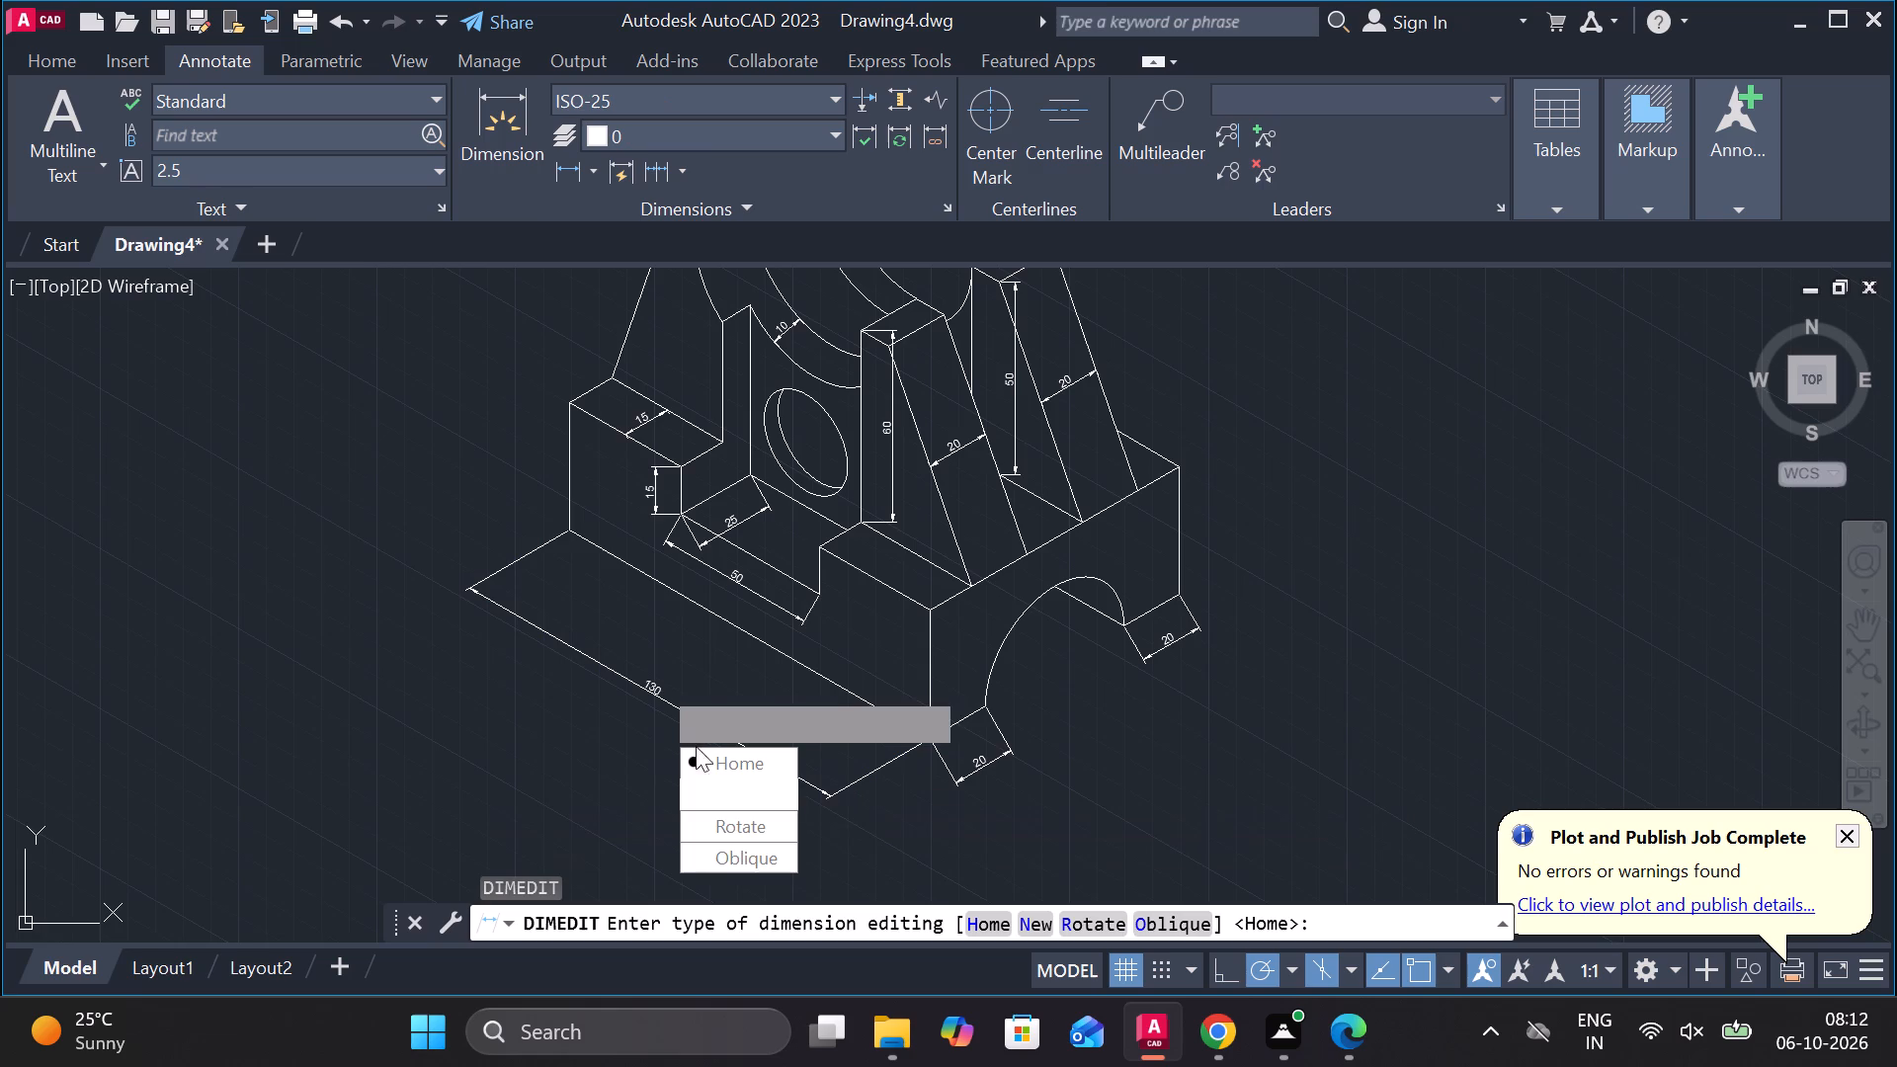
drag(742, 866, 656, 683)
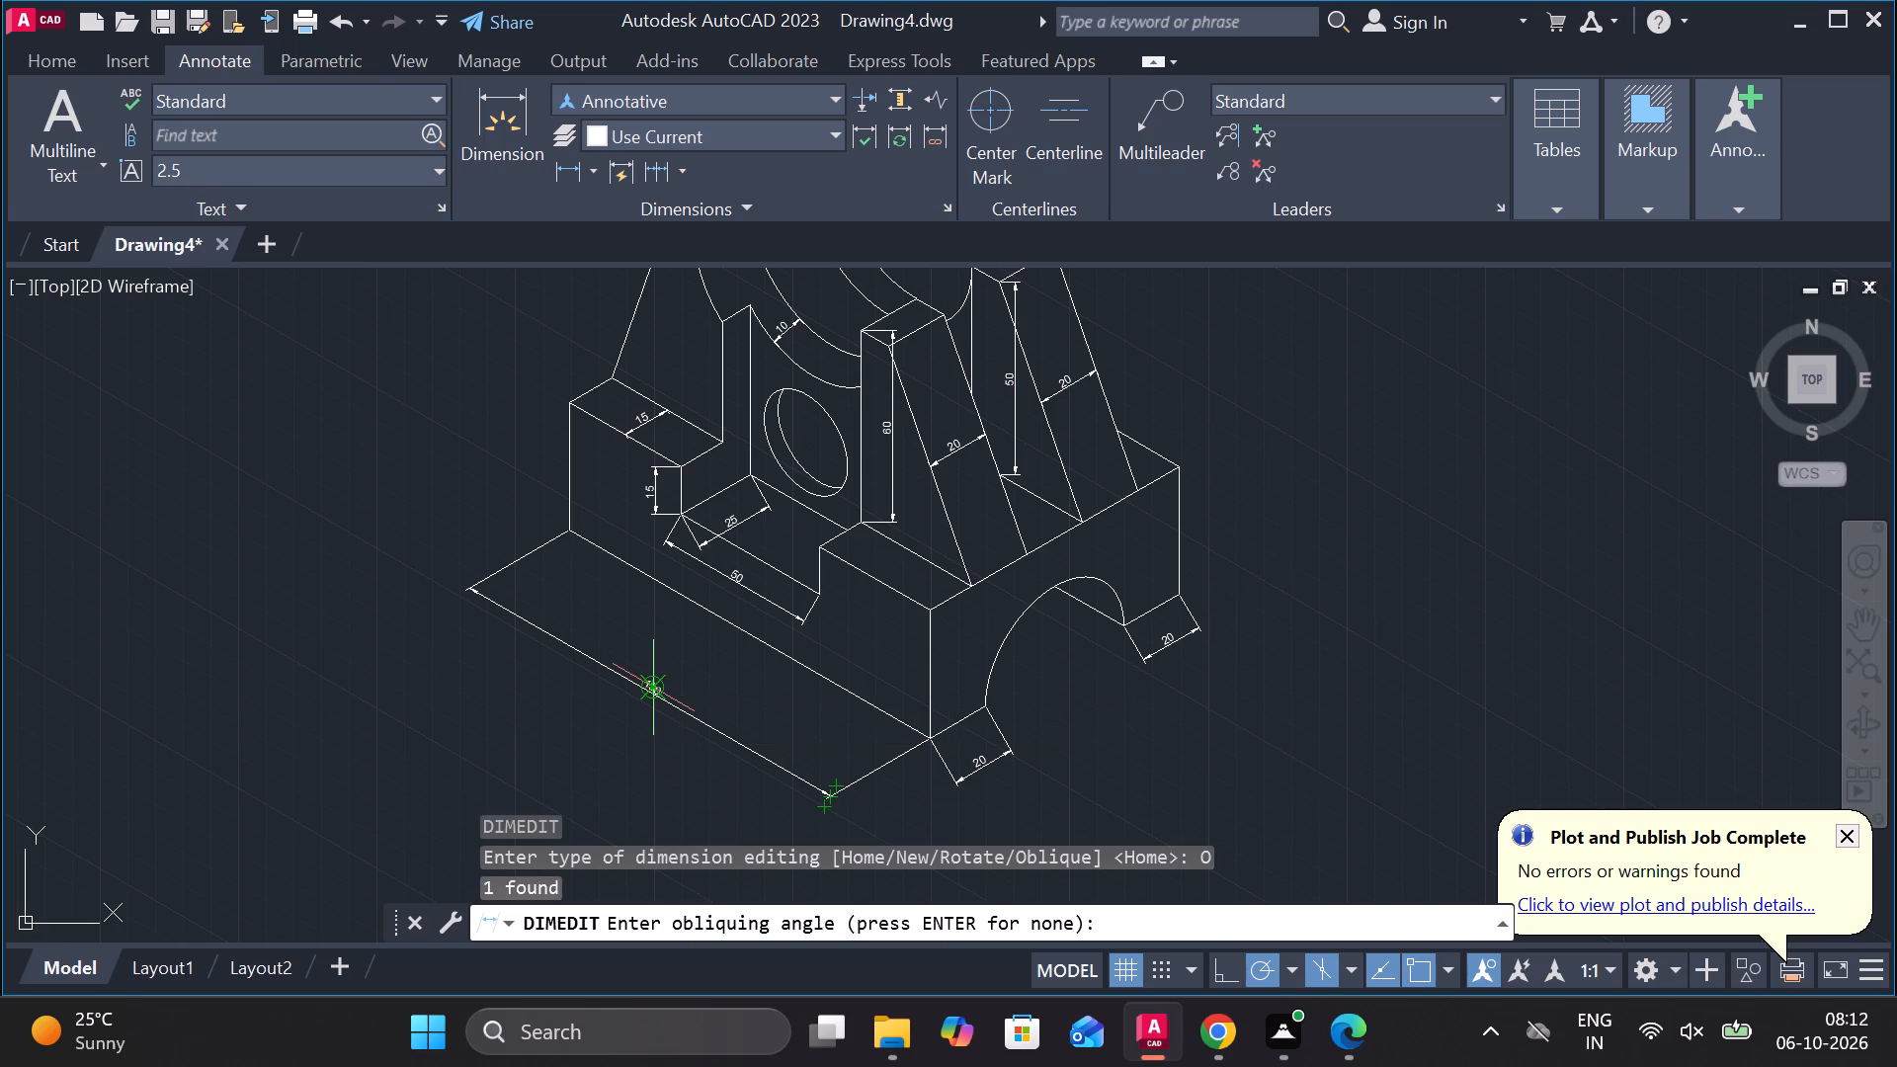
text(90)
key(Return)
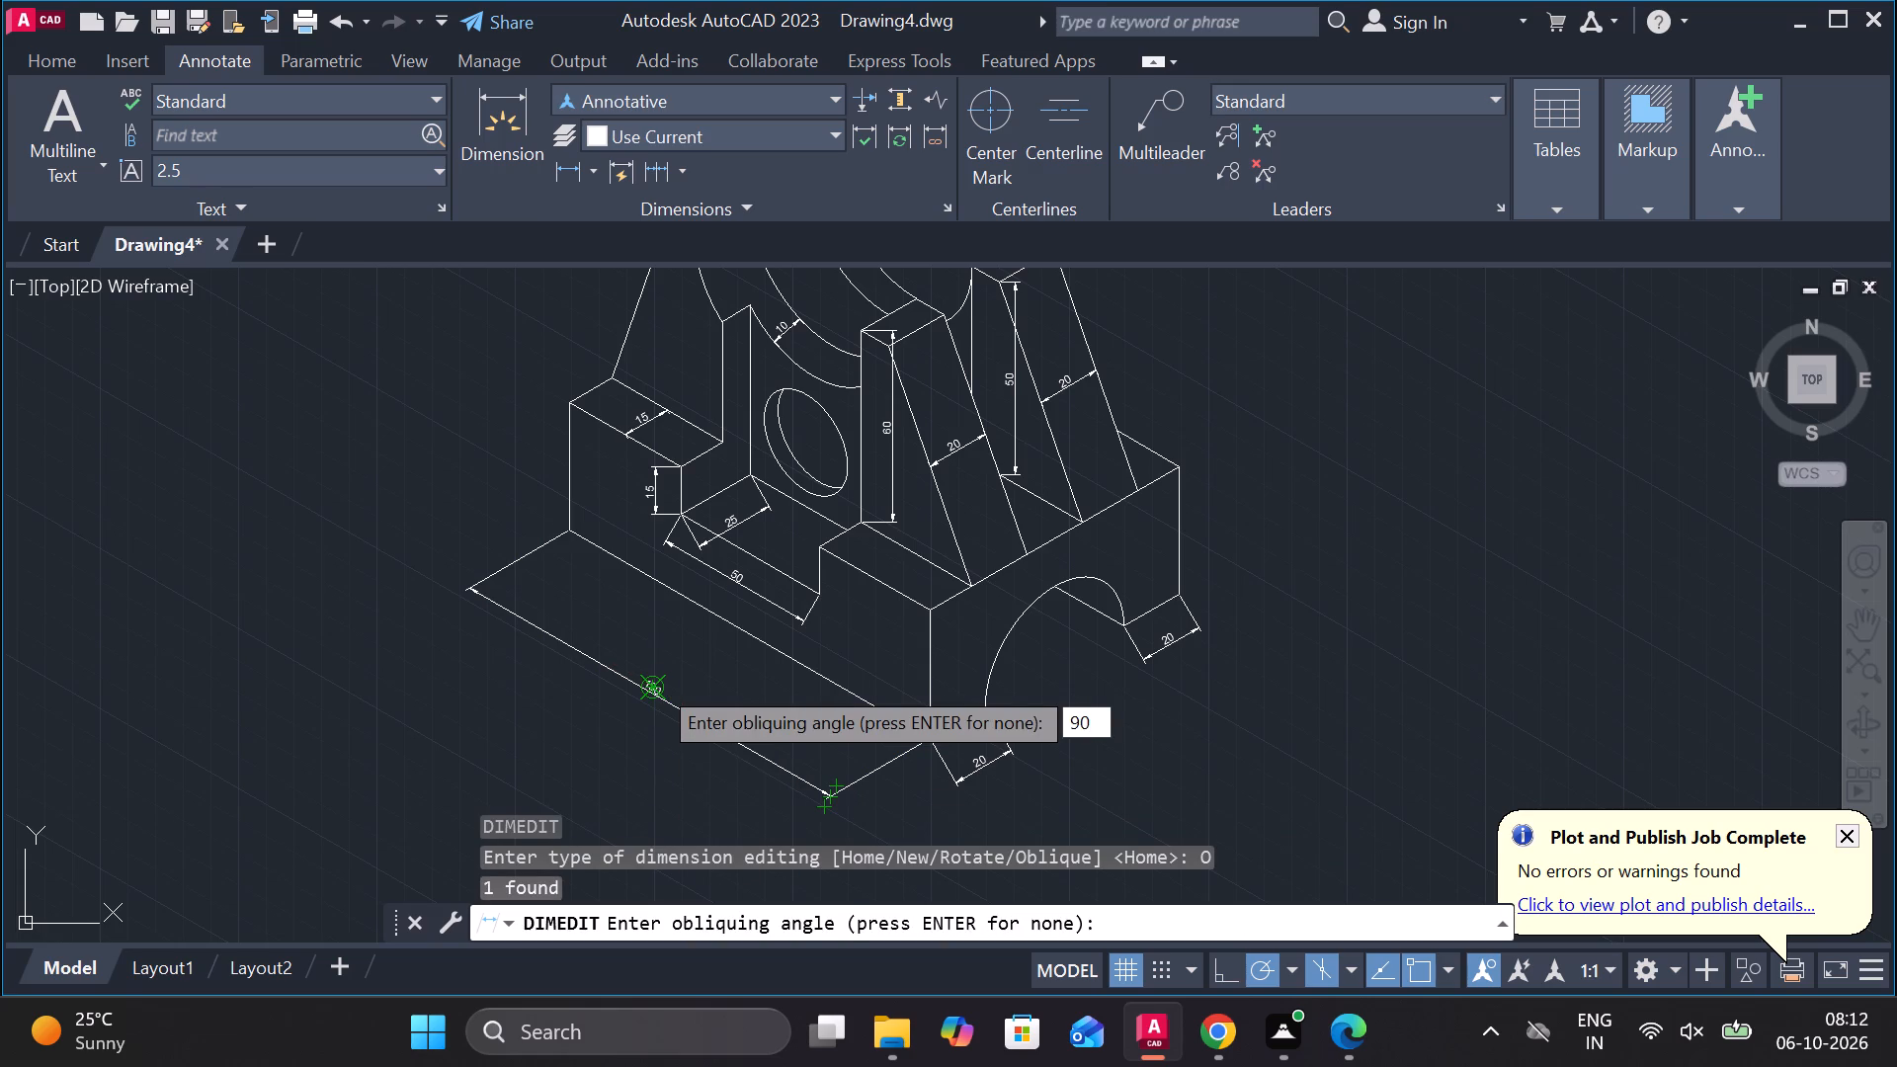
Set the oblique angle of the 20 dimension at the arch's near foot, beside the front corner, to 90 degrees.
middle_drag(656, 683, 493, 478)
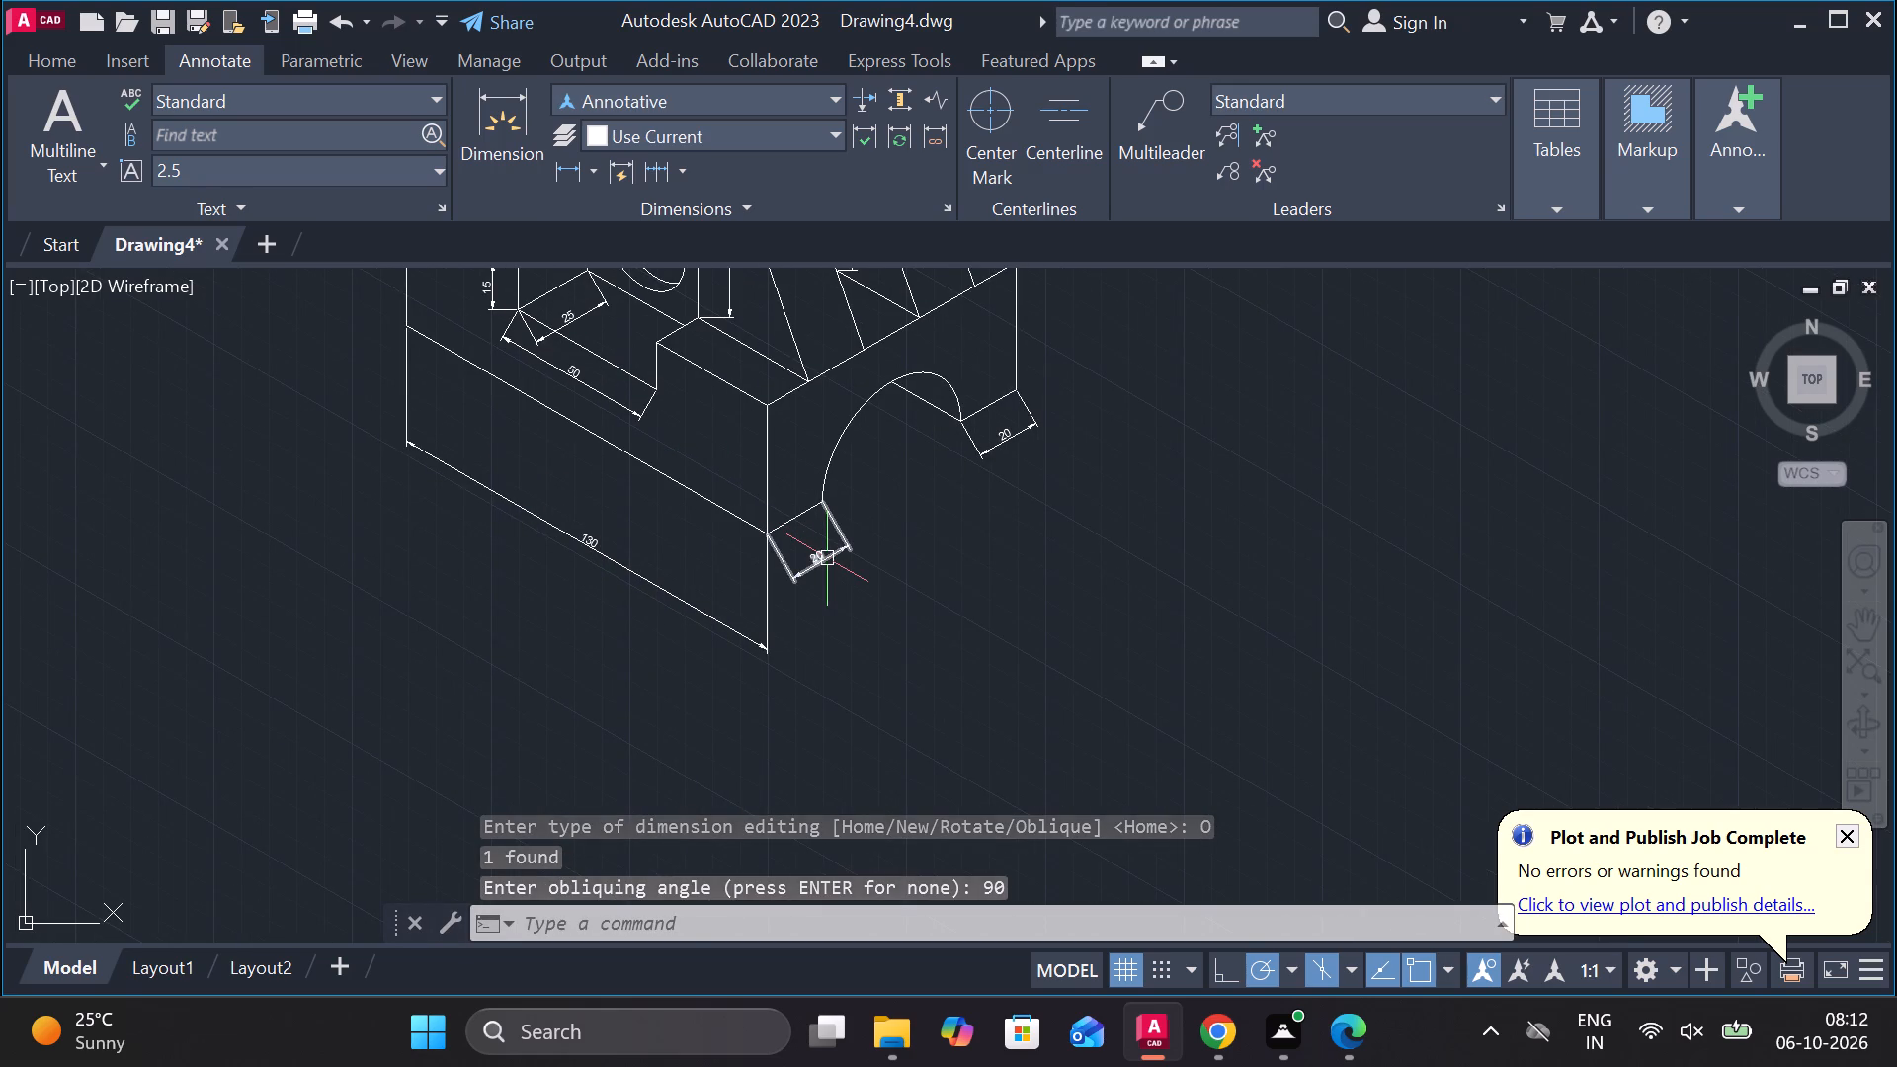
click(827, 558)
key(Return)
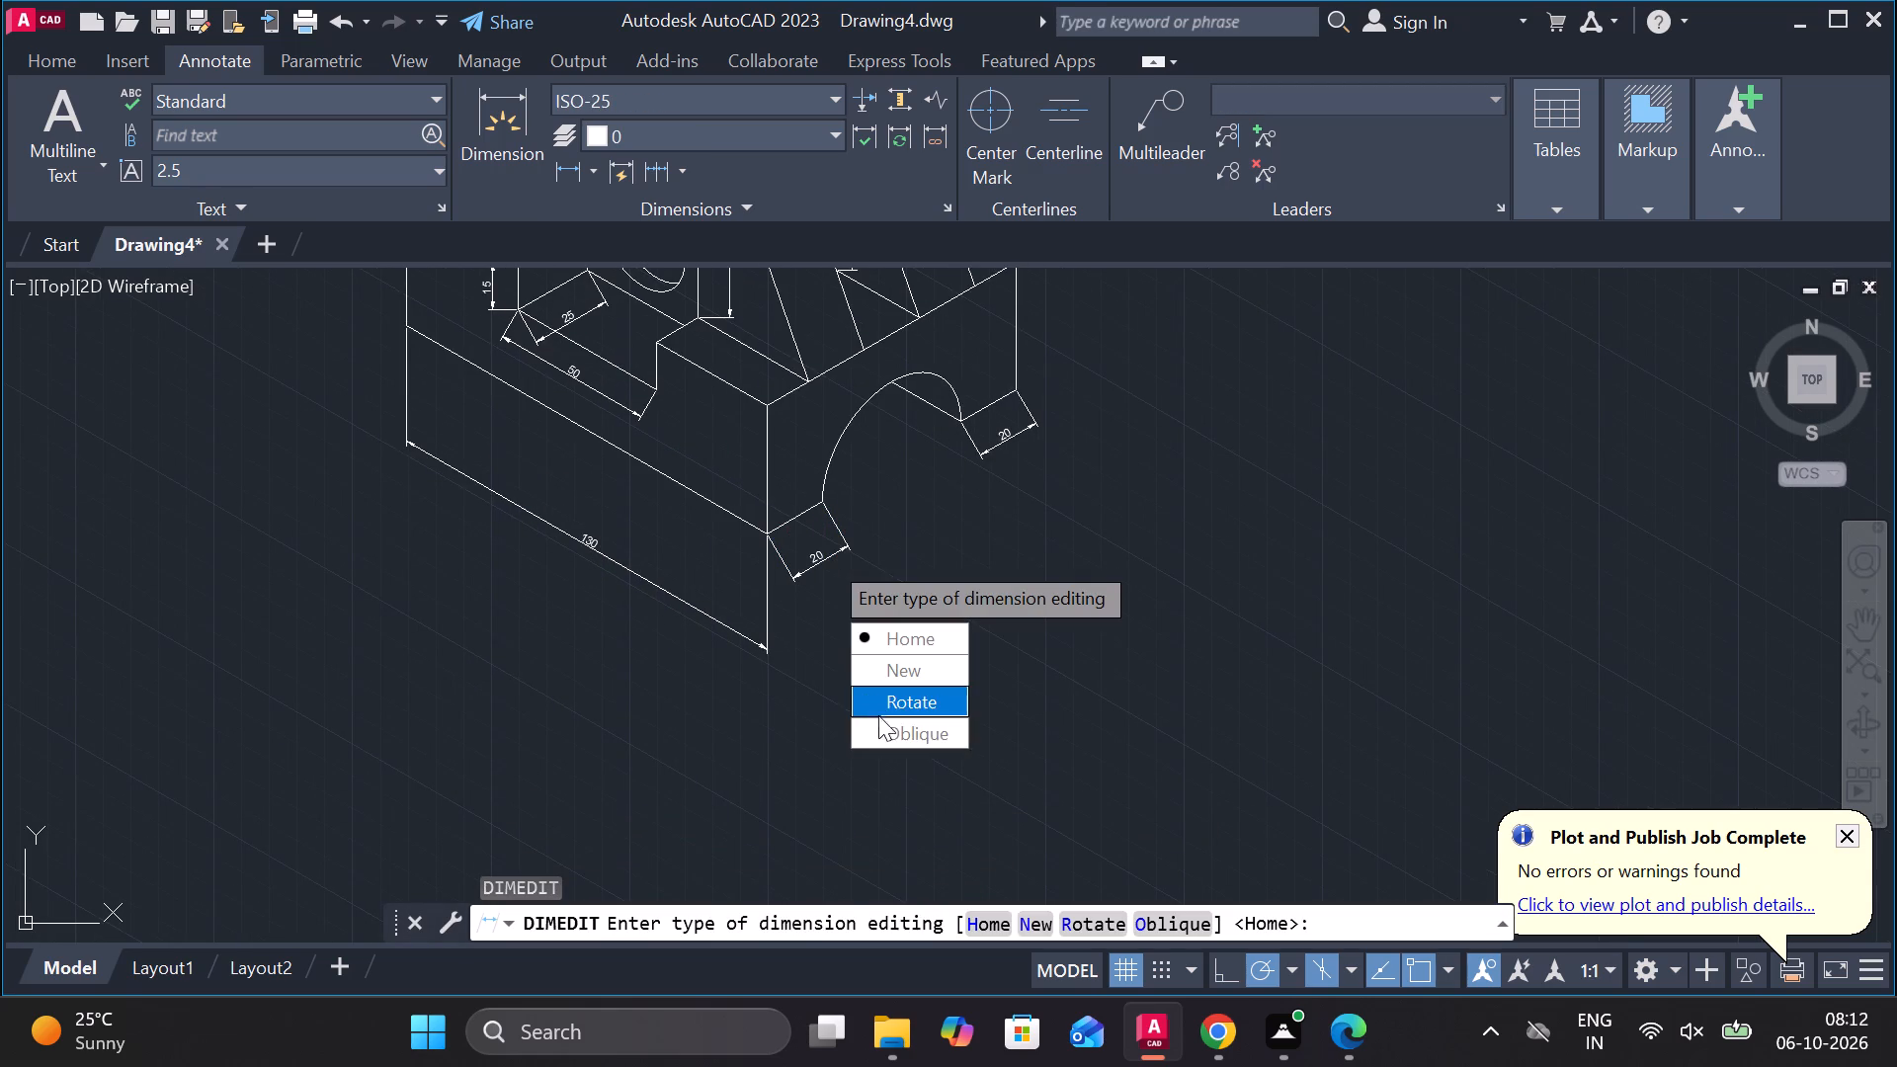
drag(885, 721, 827, 558)
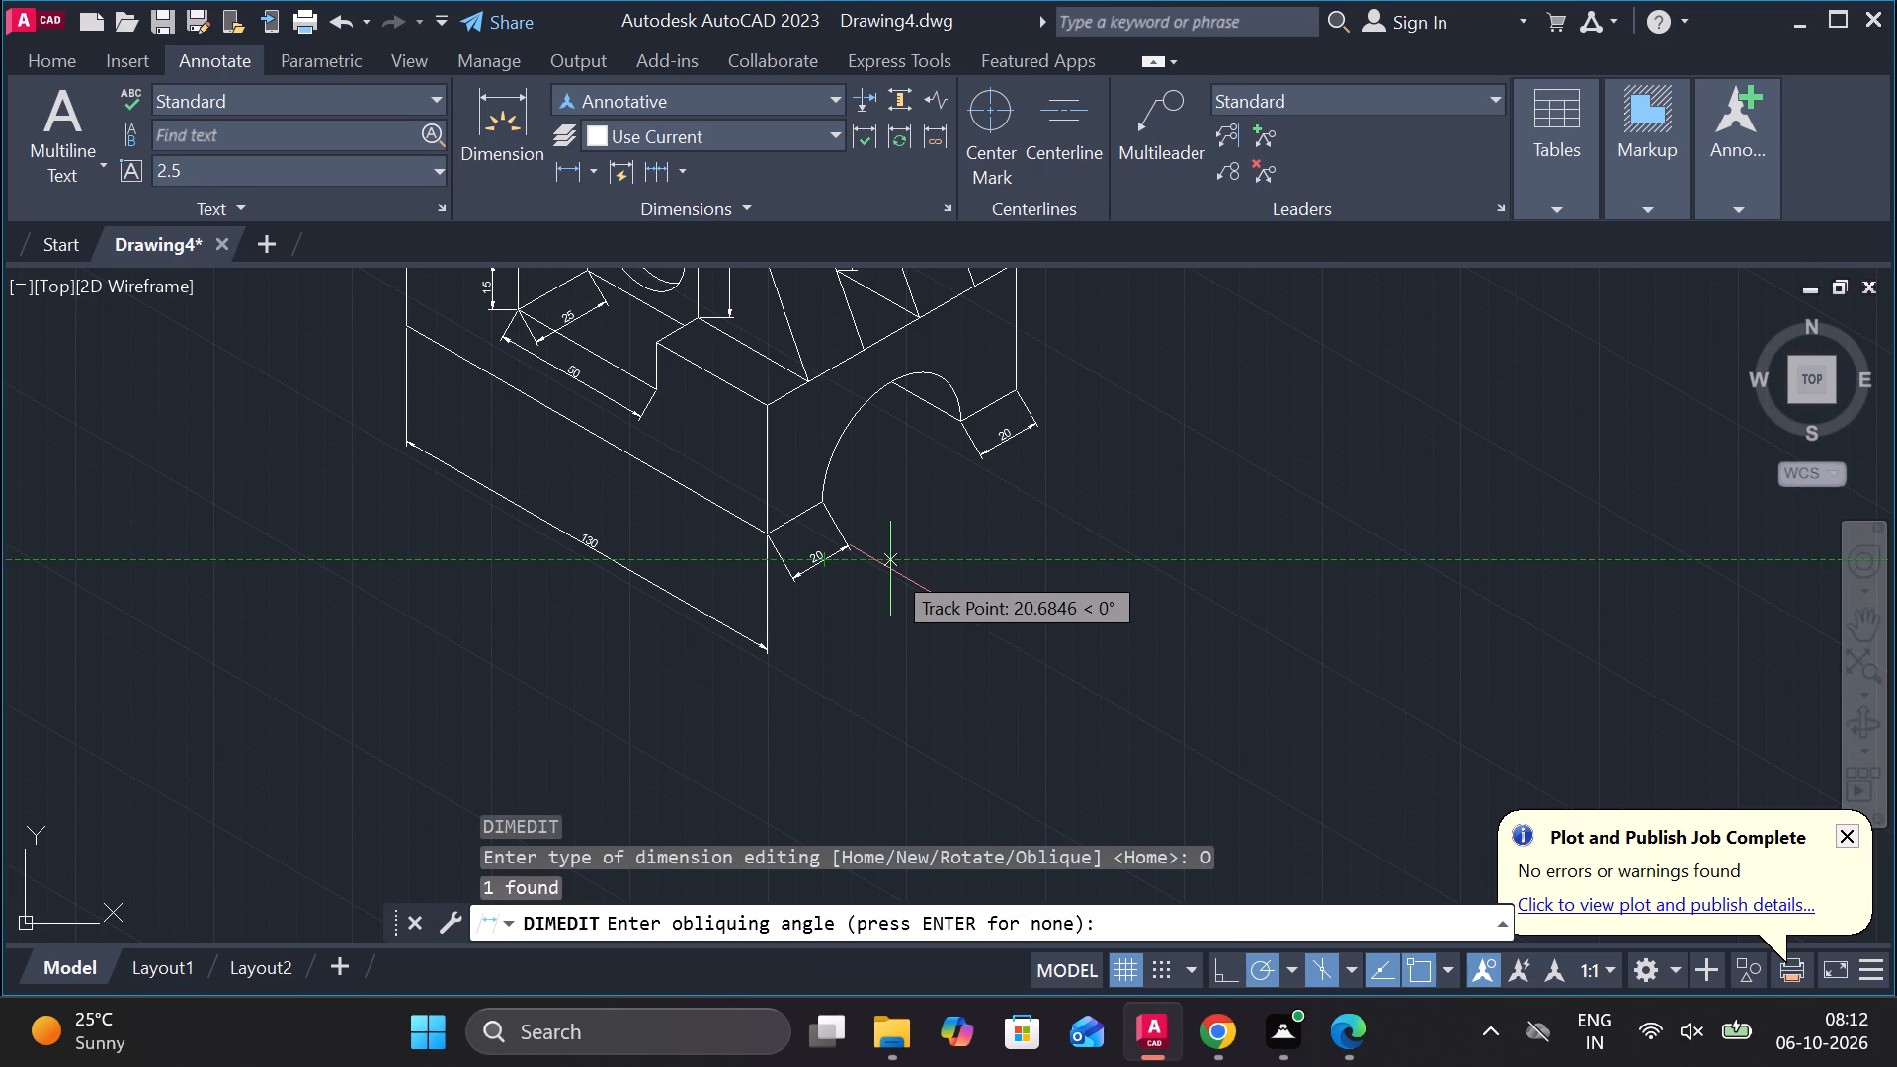
text(90)
key(Return)
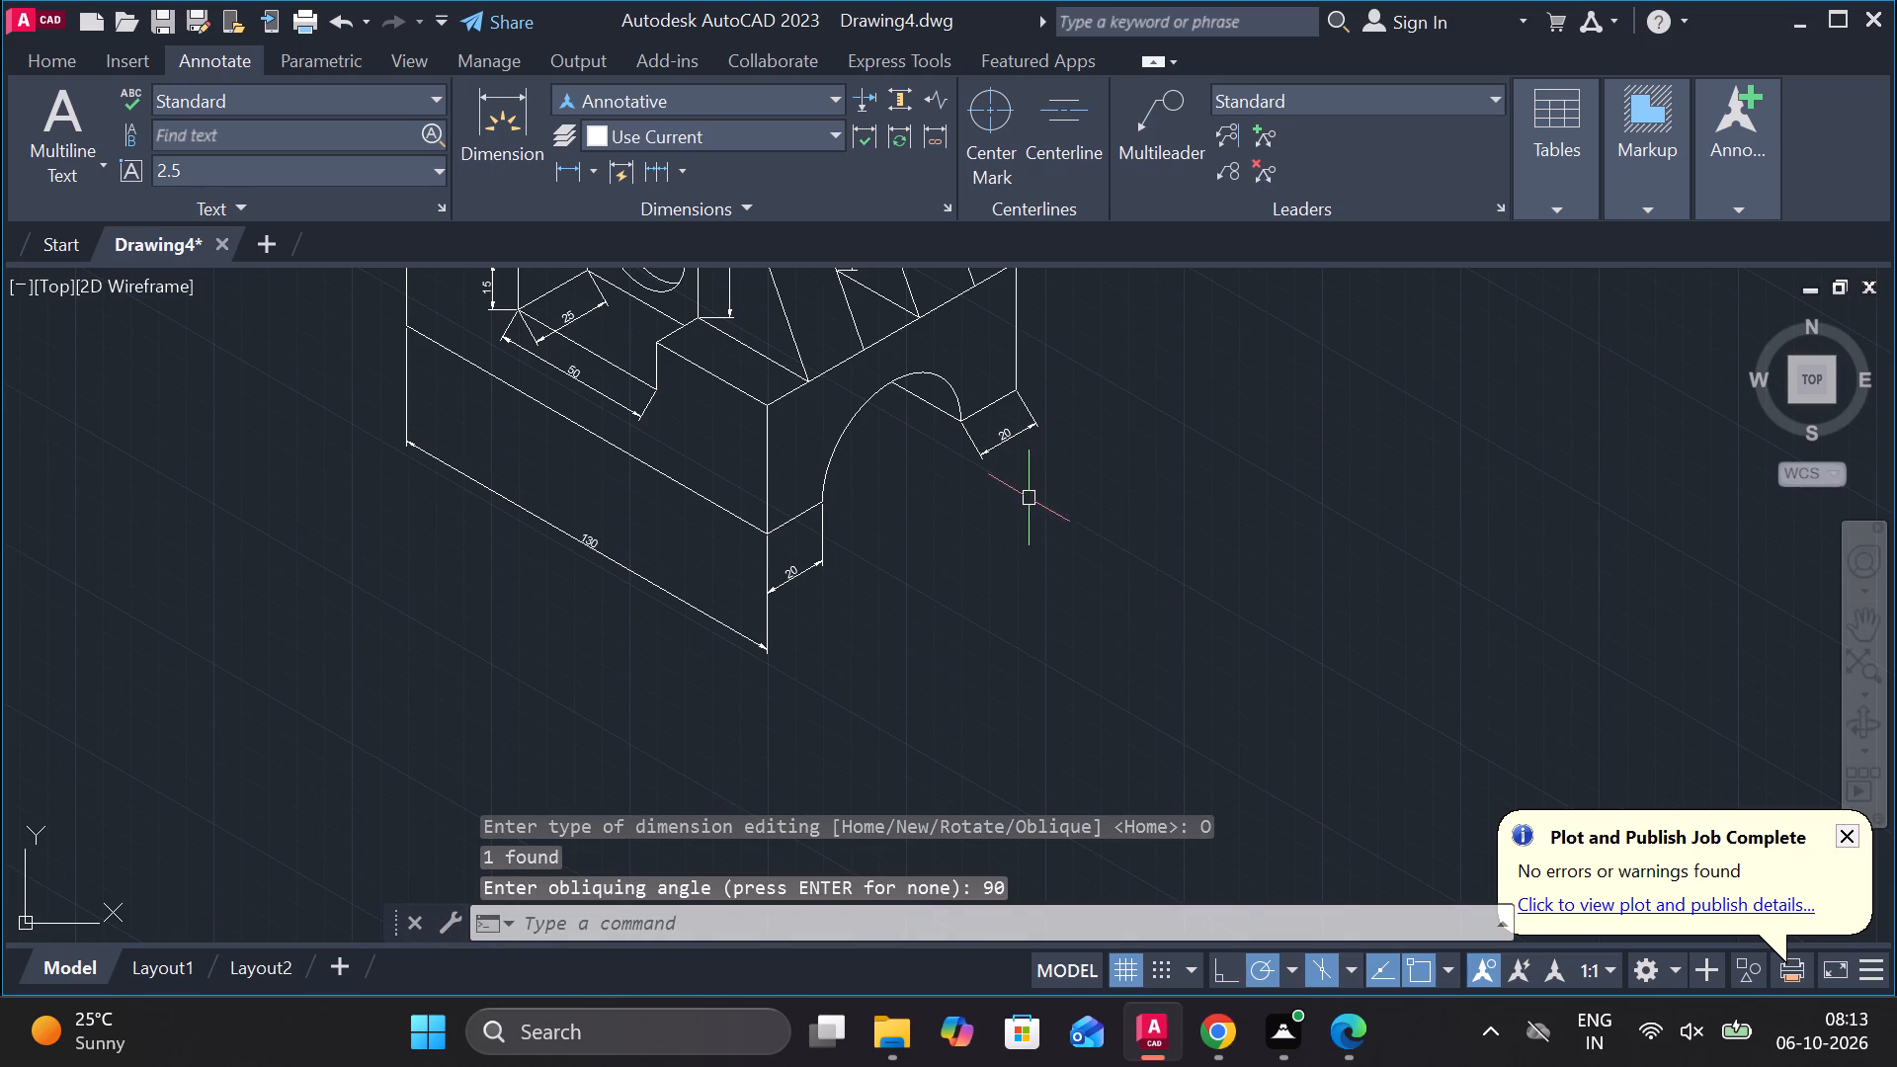
Set the oblique angle of the 20 dimension at the arch's far foot to 90 degrees.
click(1013, 447)
key(Return)
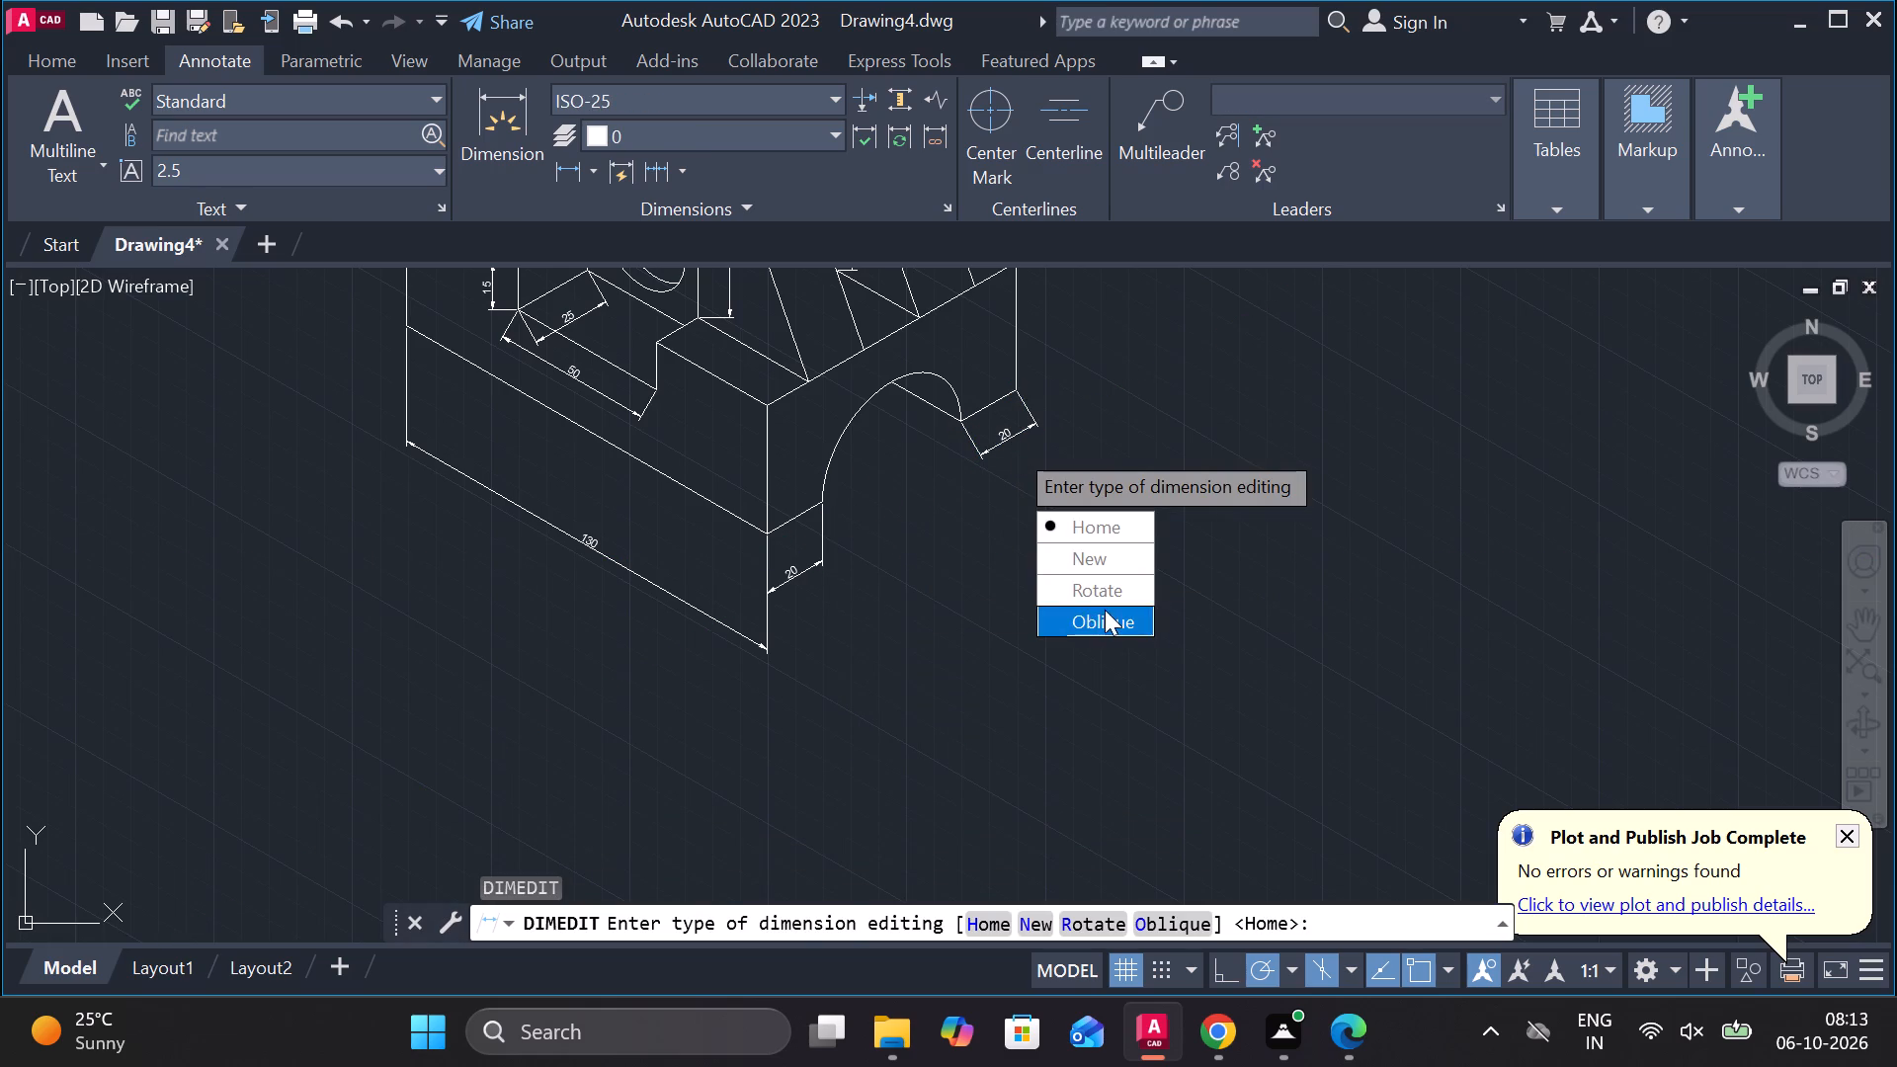
drag(1105, 610, 1013, 447)
text(90)
key(Return)
Set the oblique angle of the vertical 50 dimension beside the far sloped rib to 150 degrees.
middle_drag(1118, 507, 1186, 695)
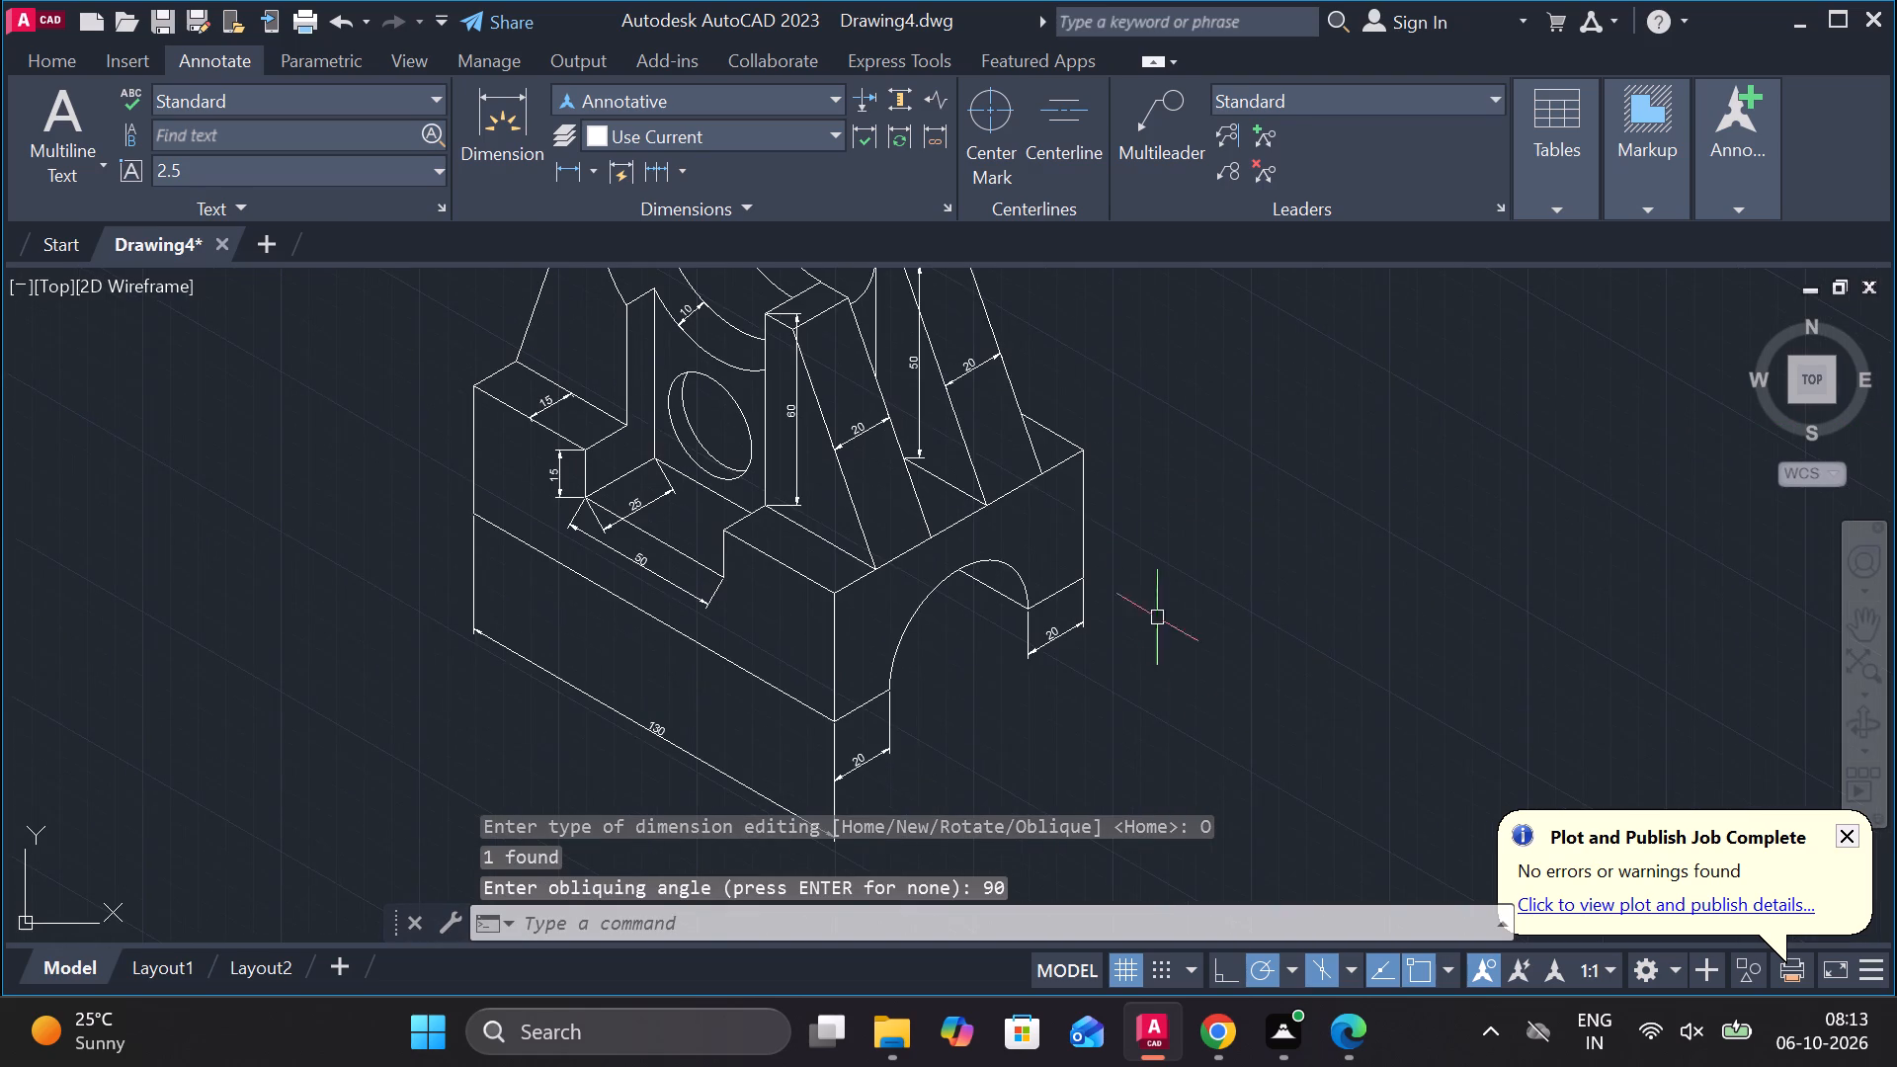
scroll(882, 441, up, 2)
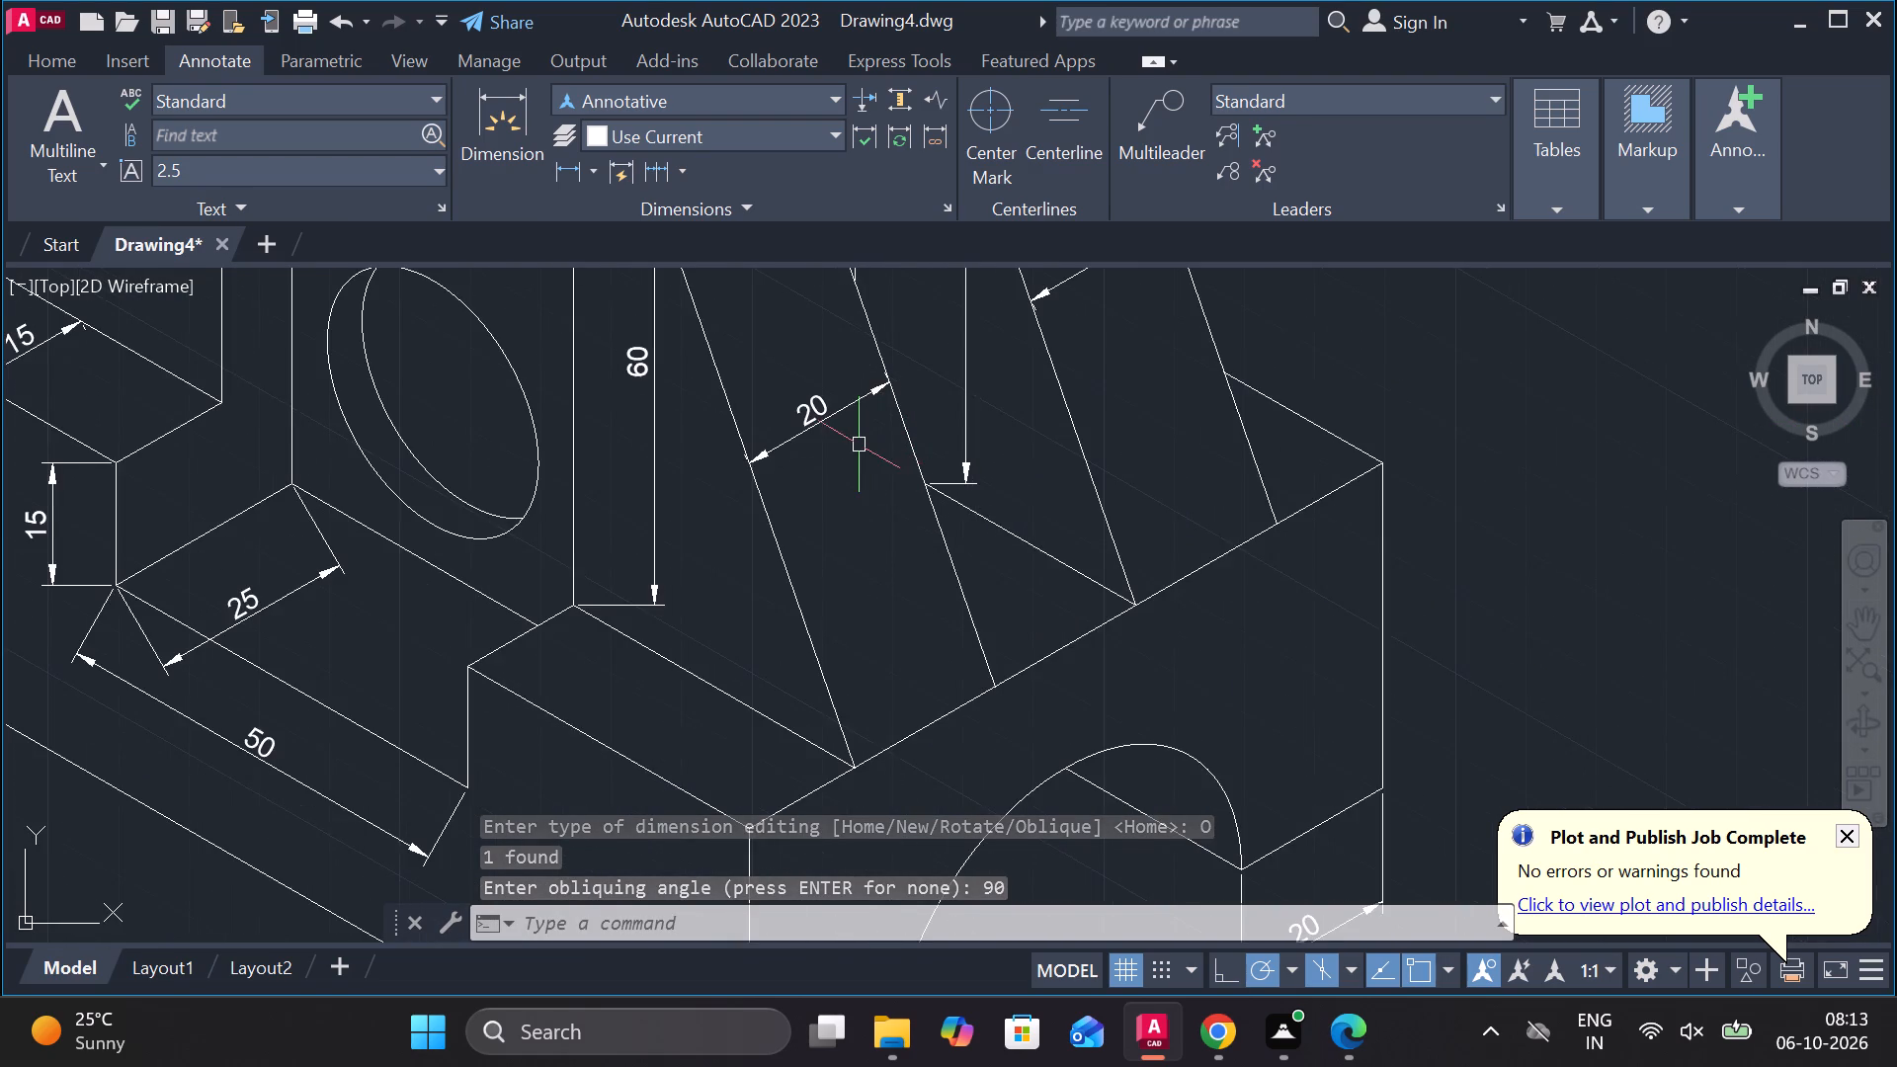
middle_drag(861, 446, 885, 619)
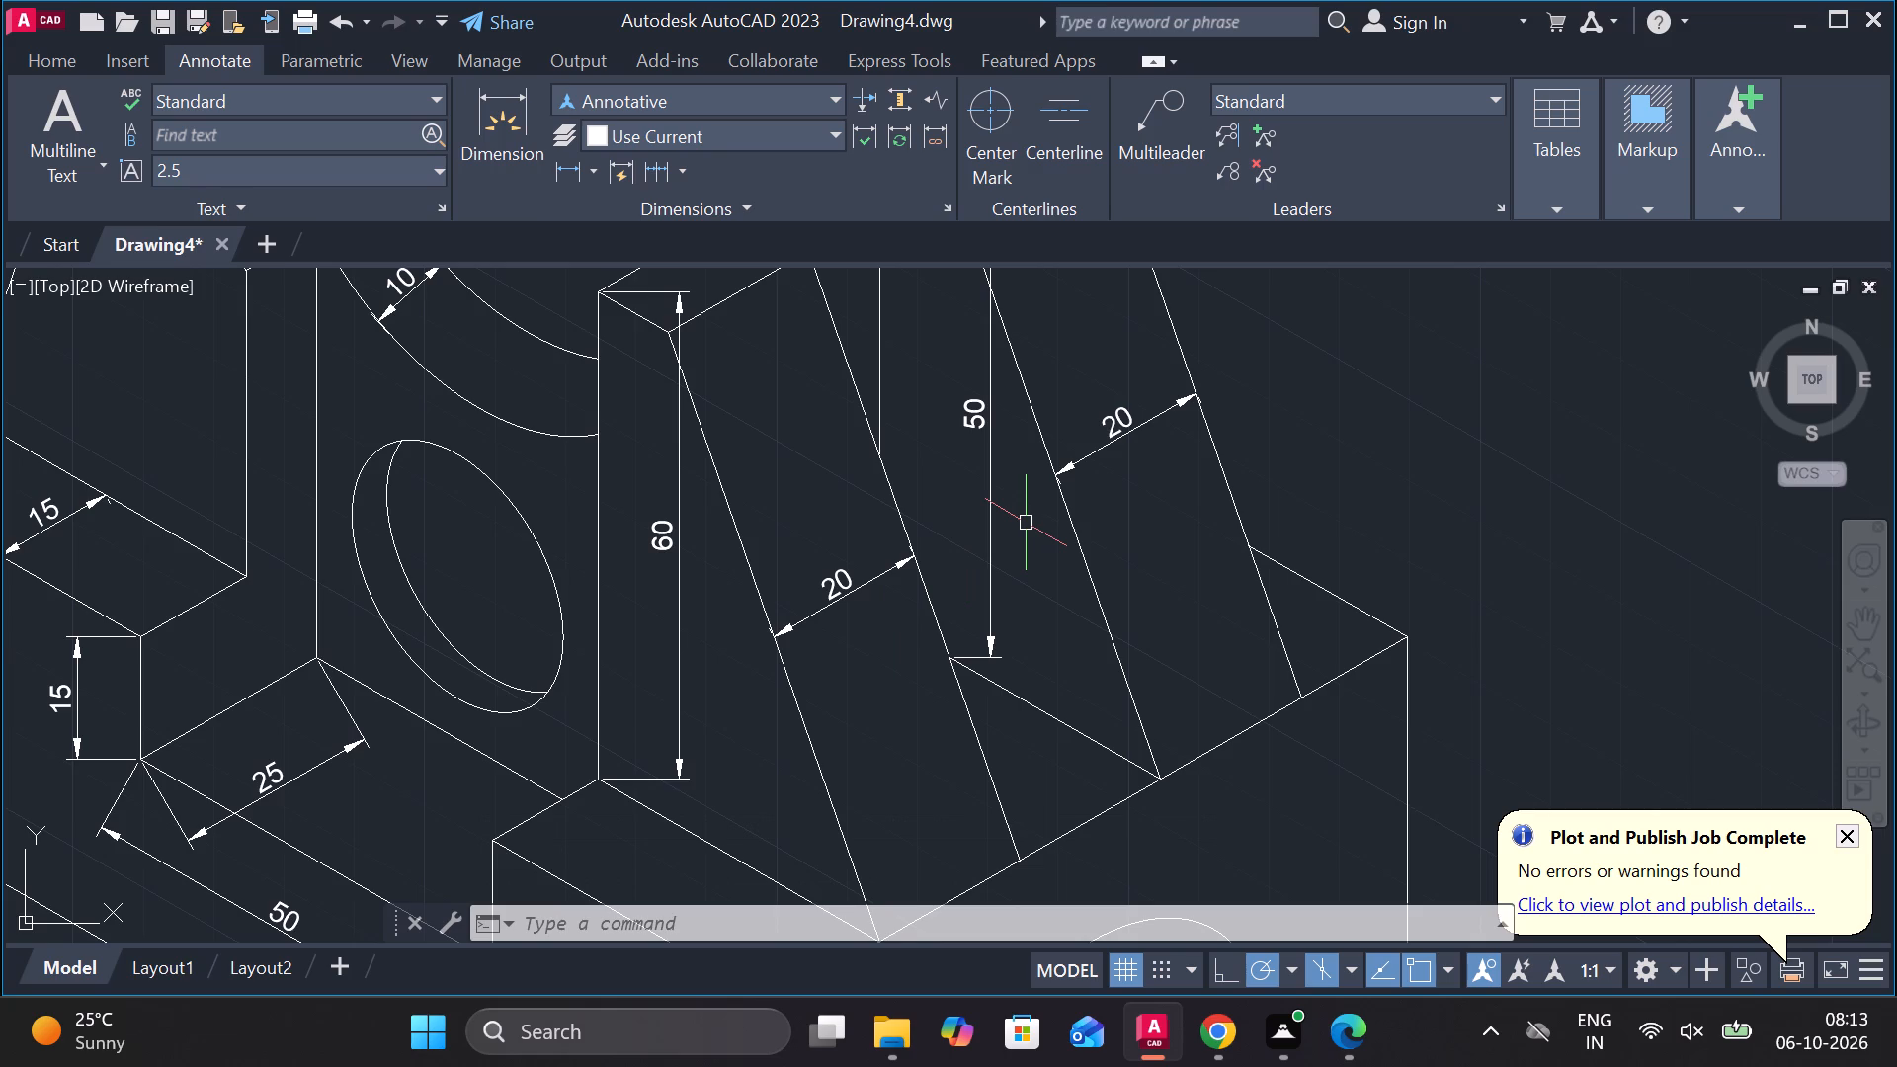
scroll(1026, 523, down, 2)
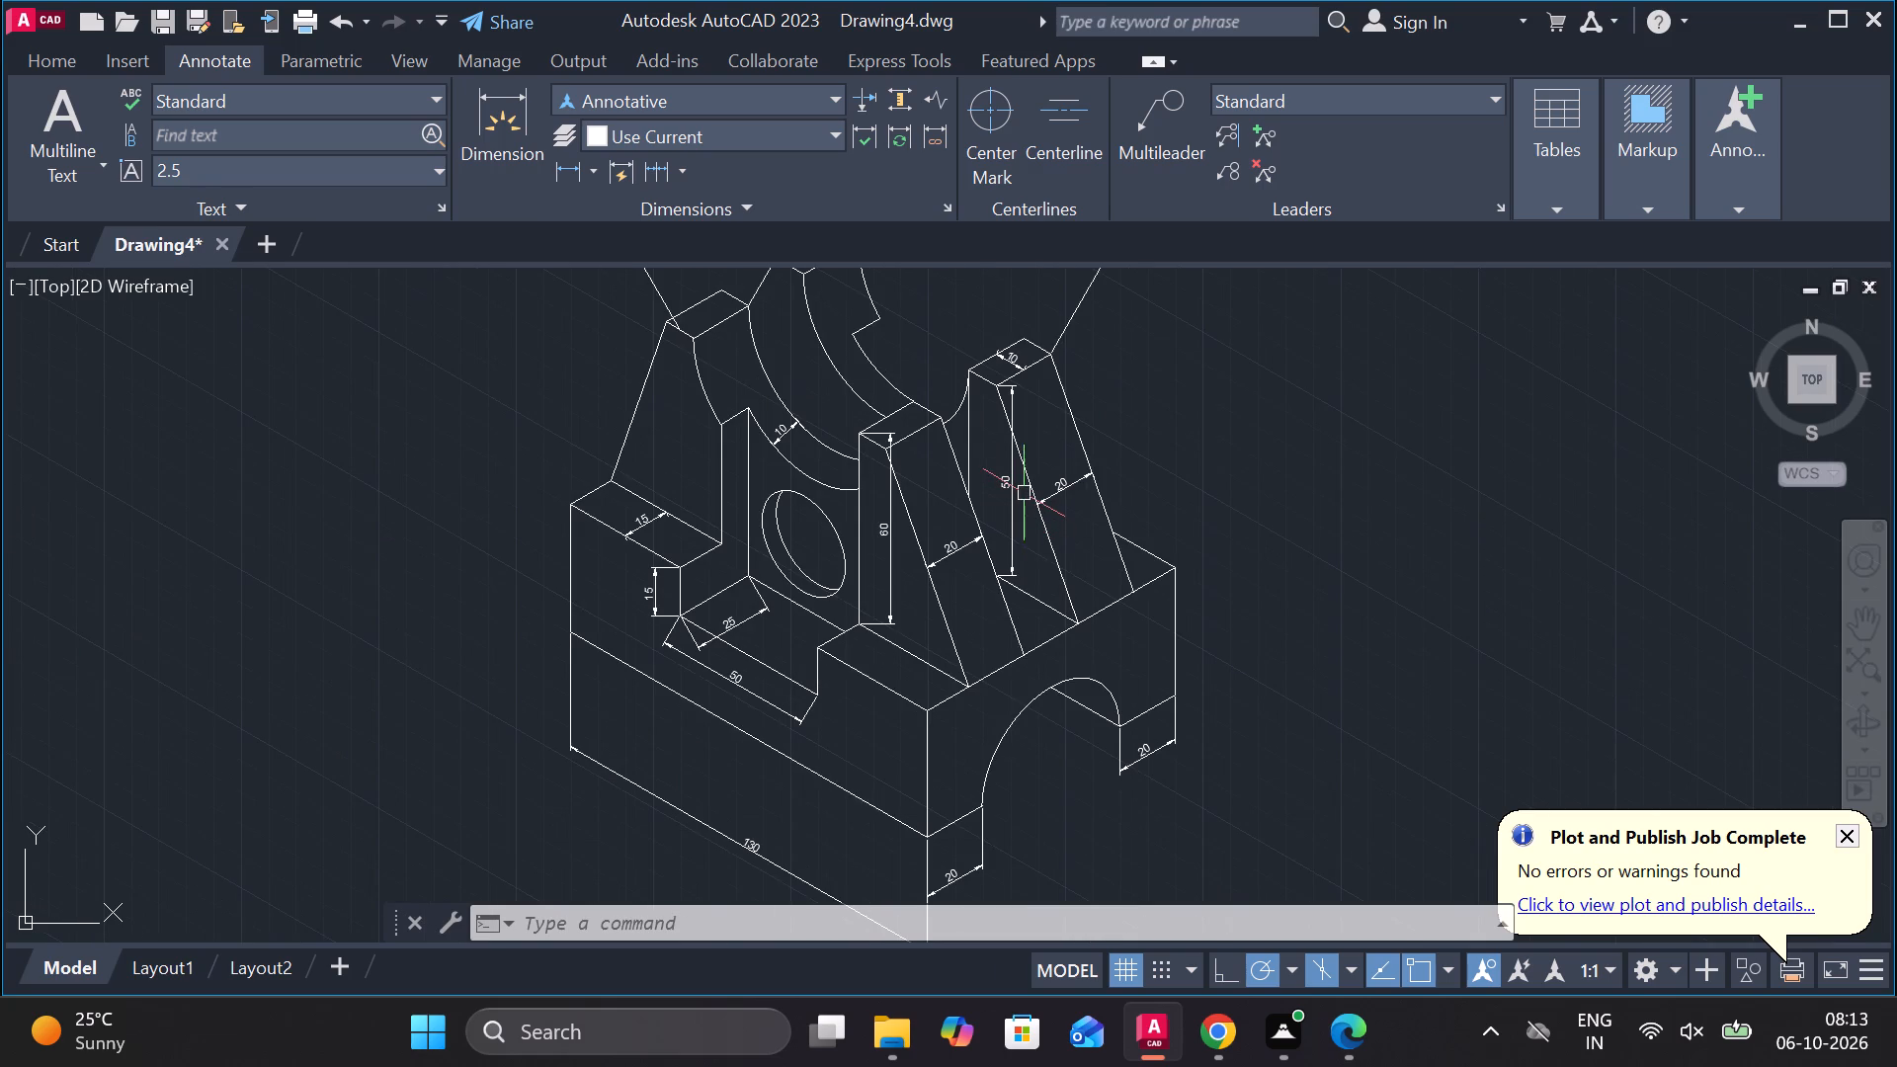
click(1014, 484)
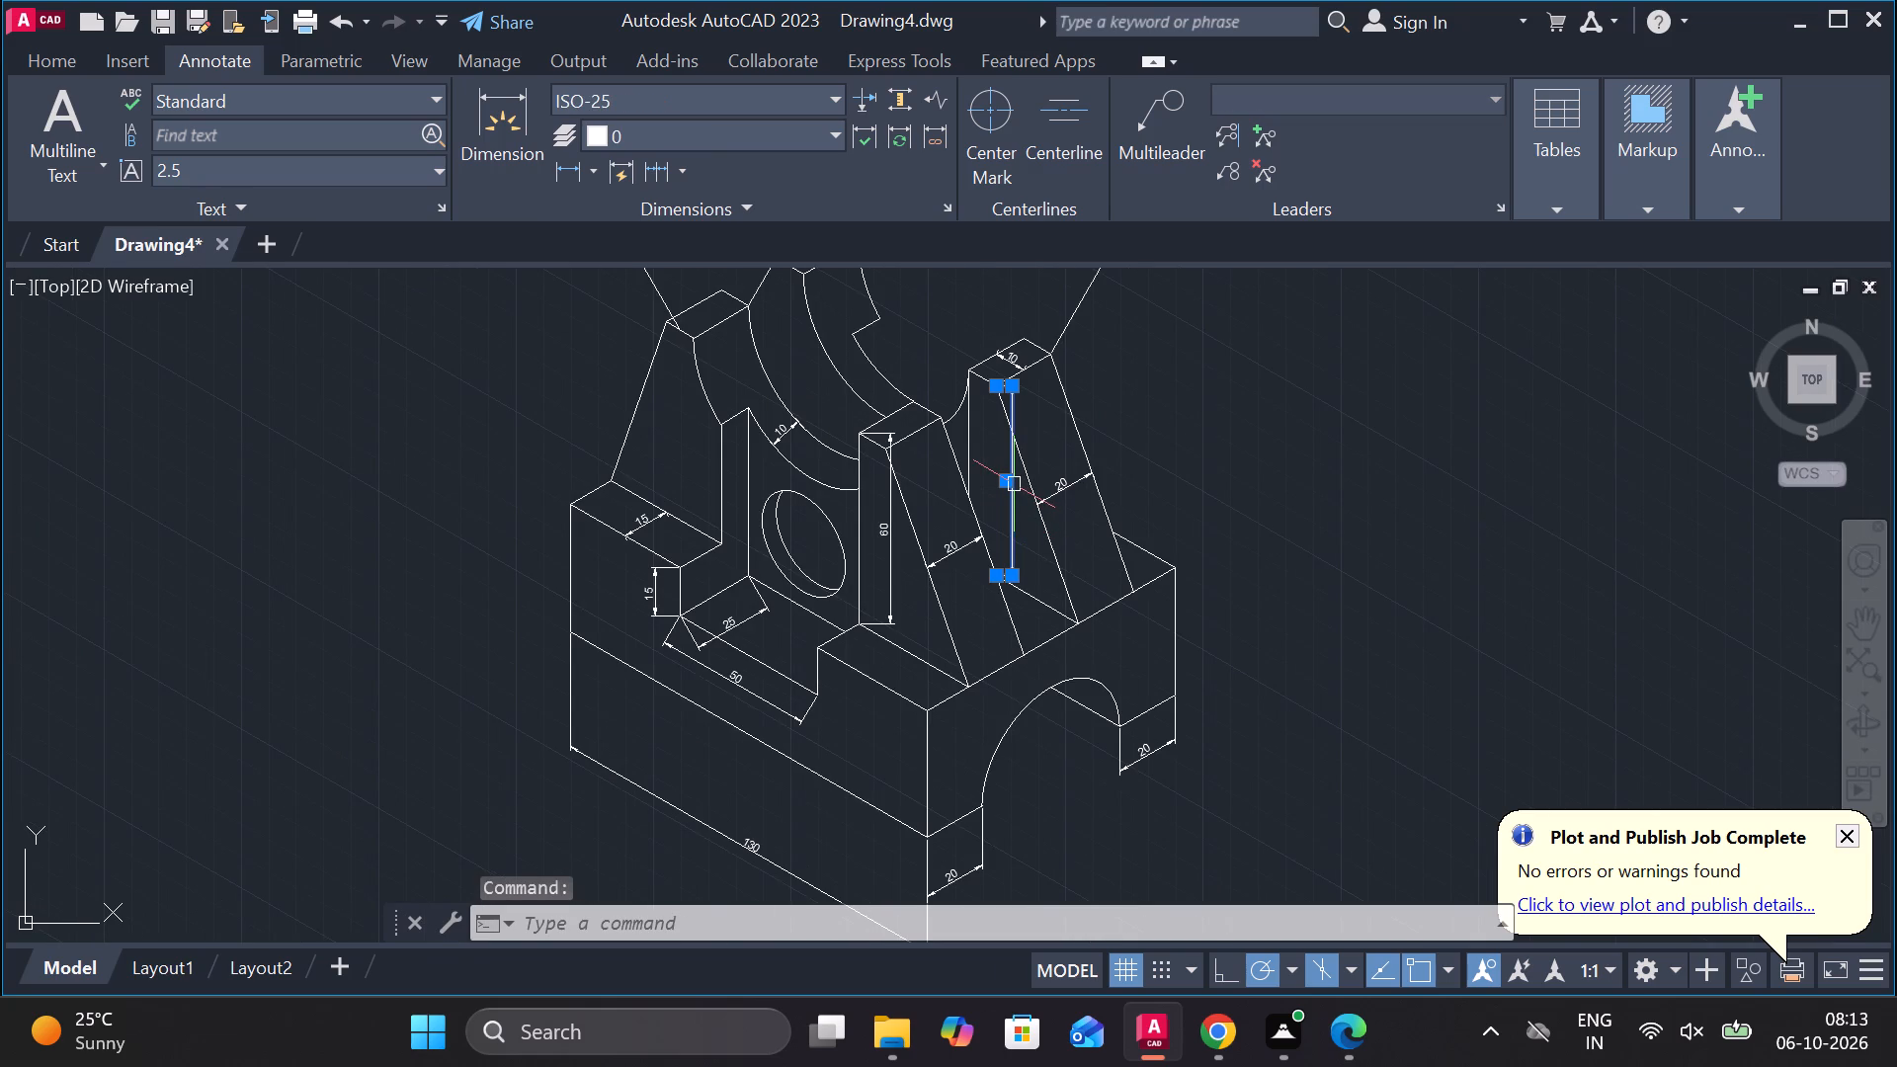
key(Return)
drag(1110, 662, 1014, 484)
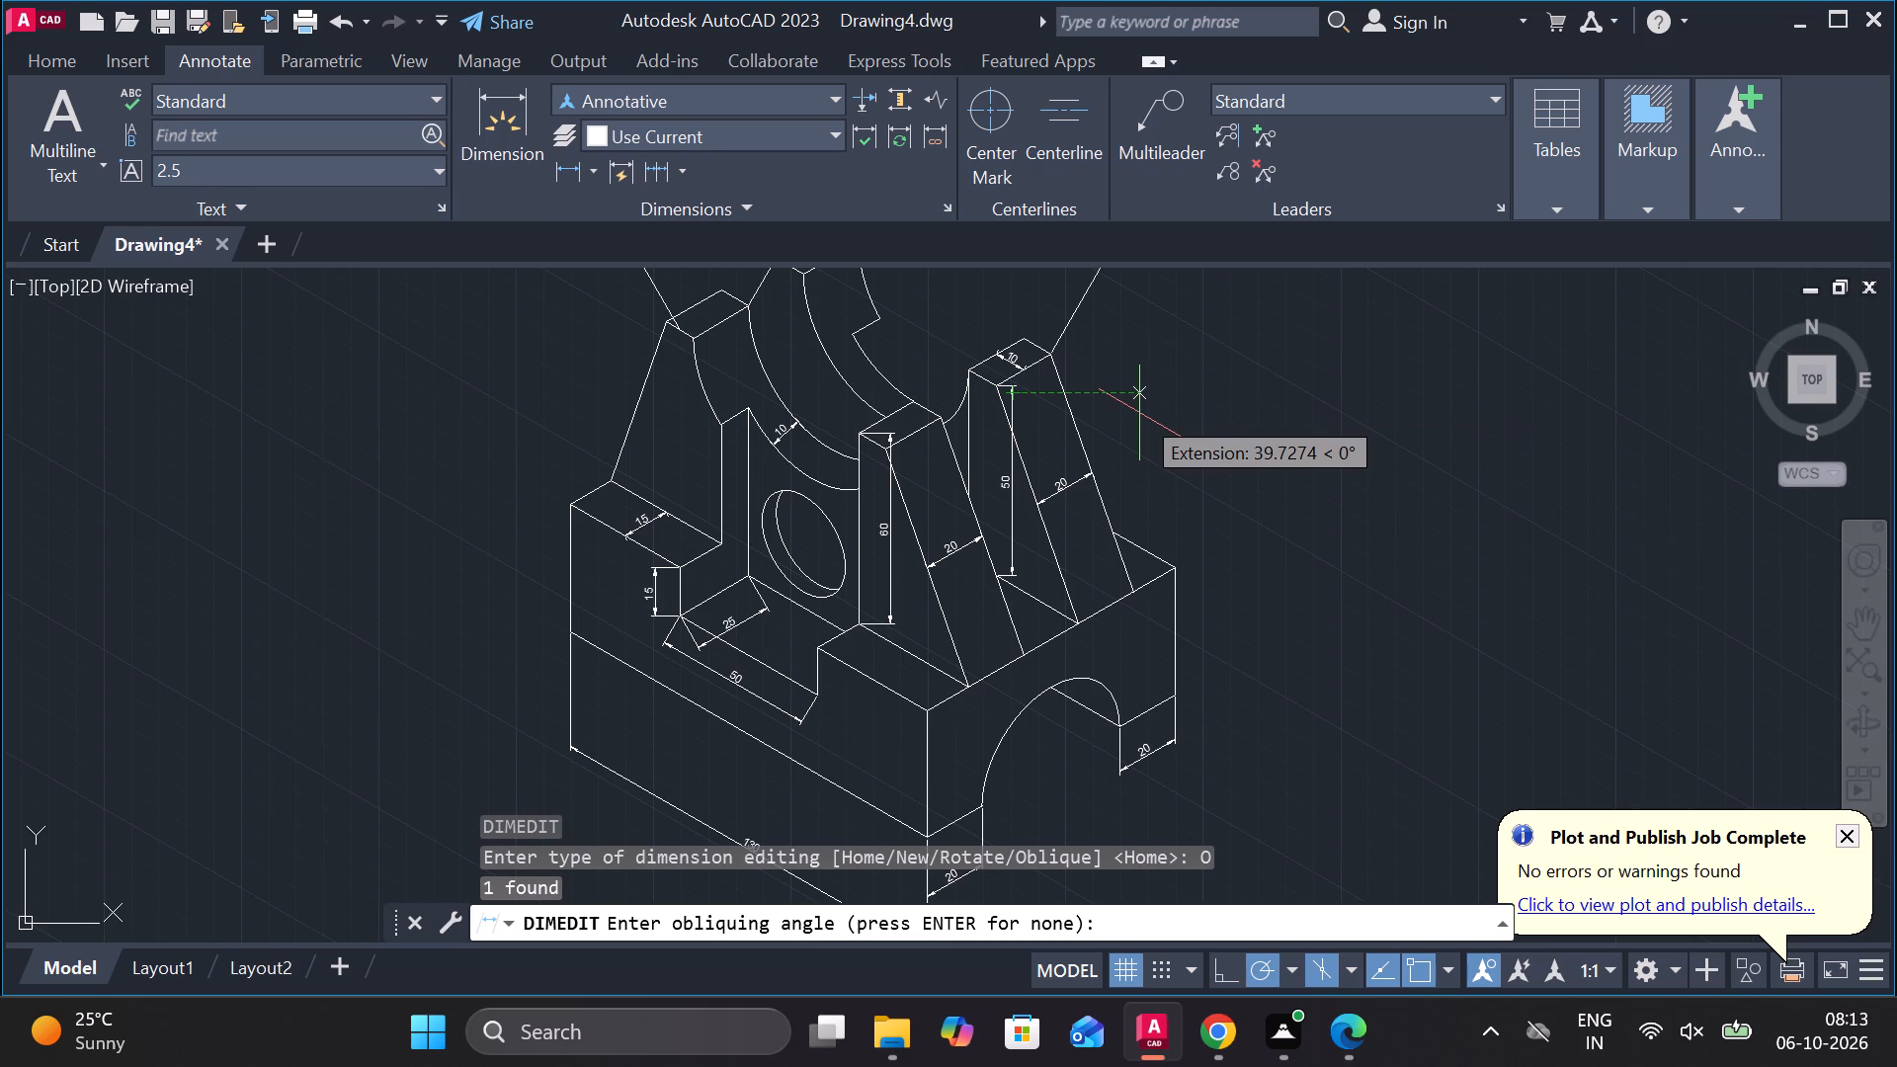
text(150)
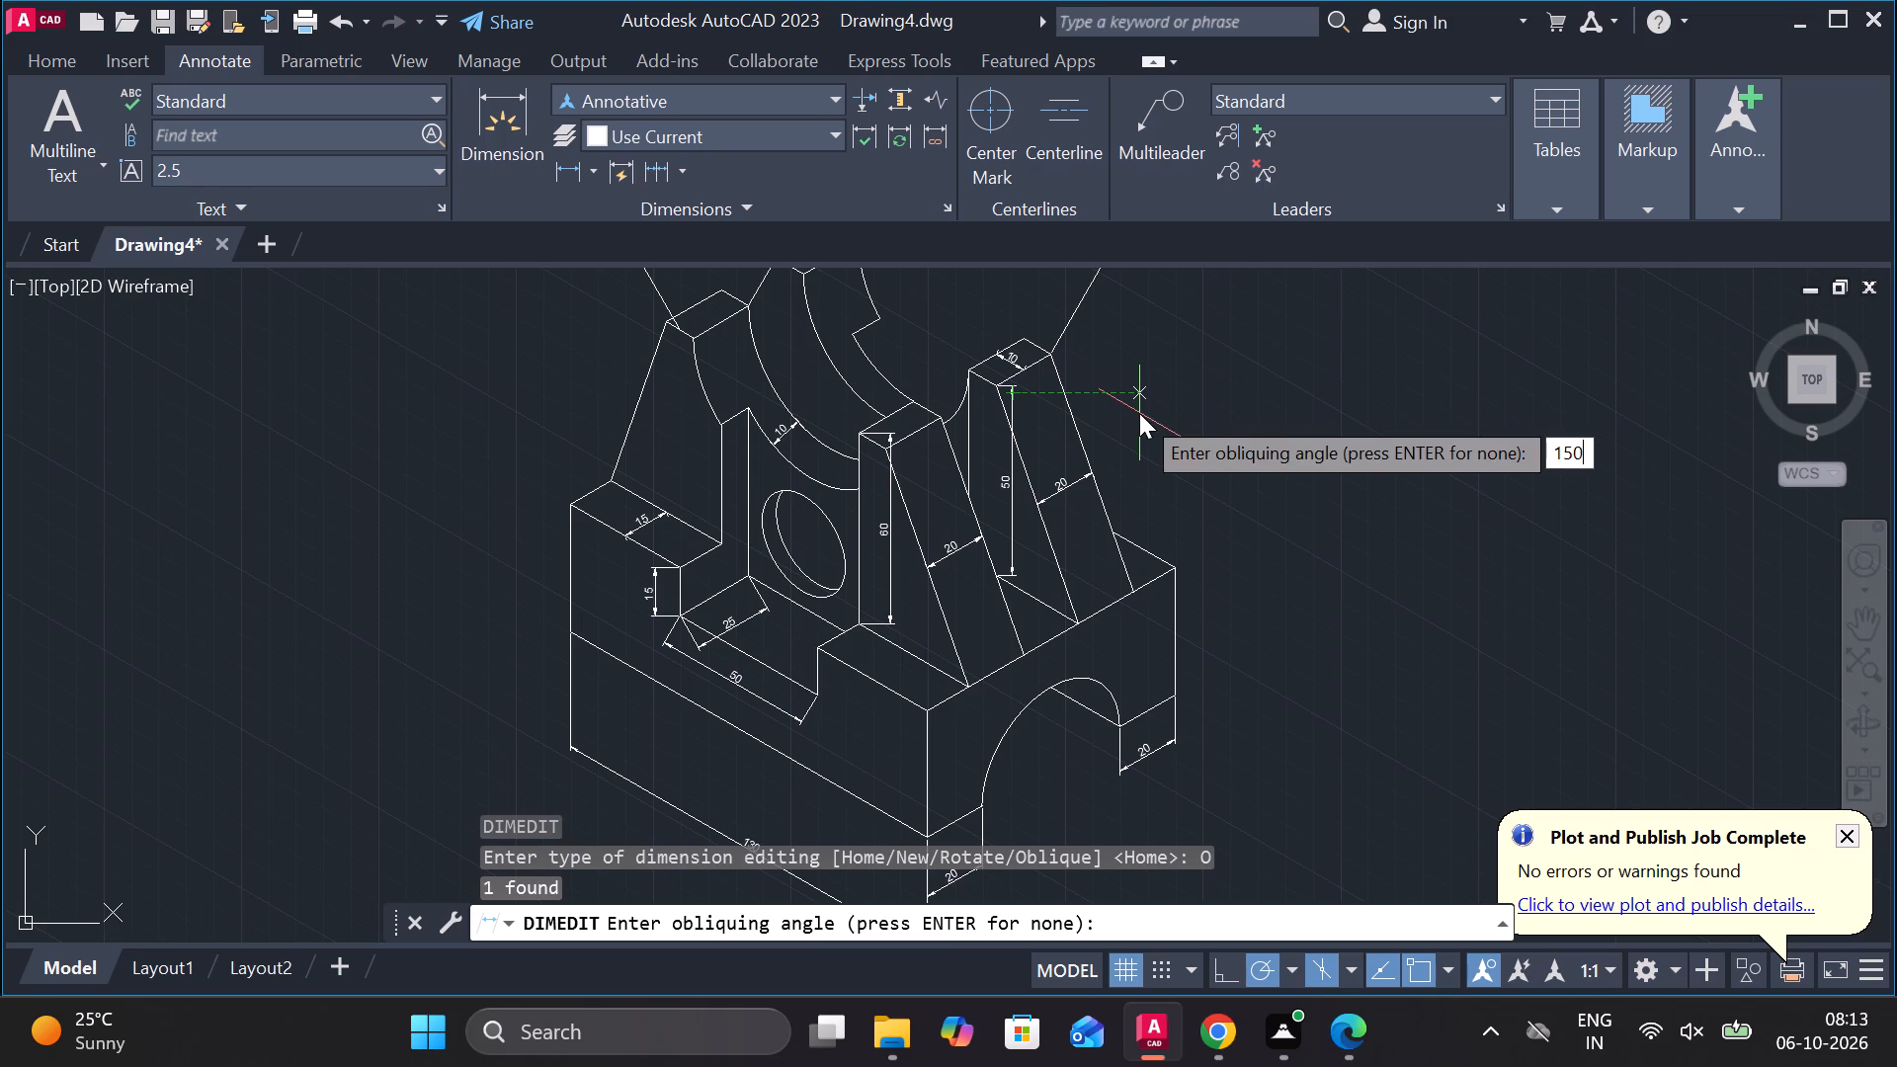
key(Return)
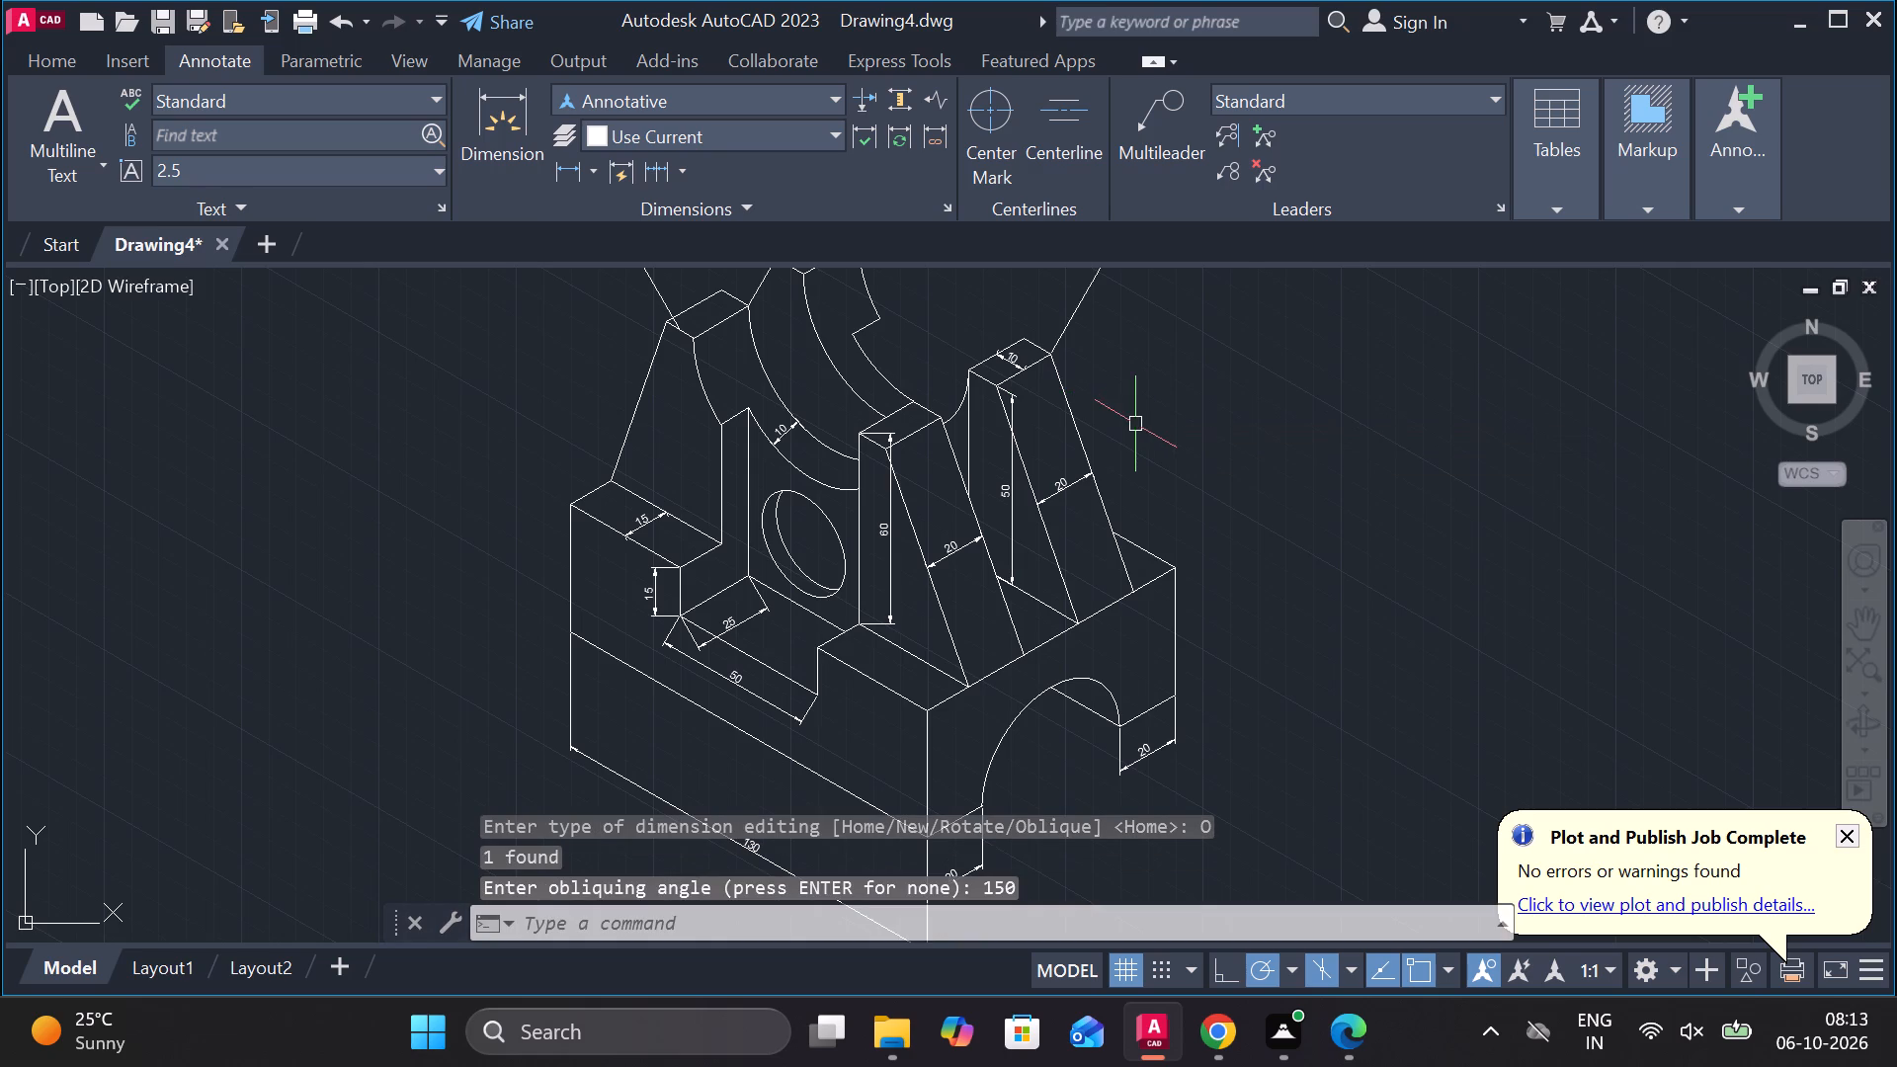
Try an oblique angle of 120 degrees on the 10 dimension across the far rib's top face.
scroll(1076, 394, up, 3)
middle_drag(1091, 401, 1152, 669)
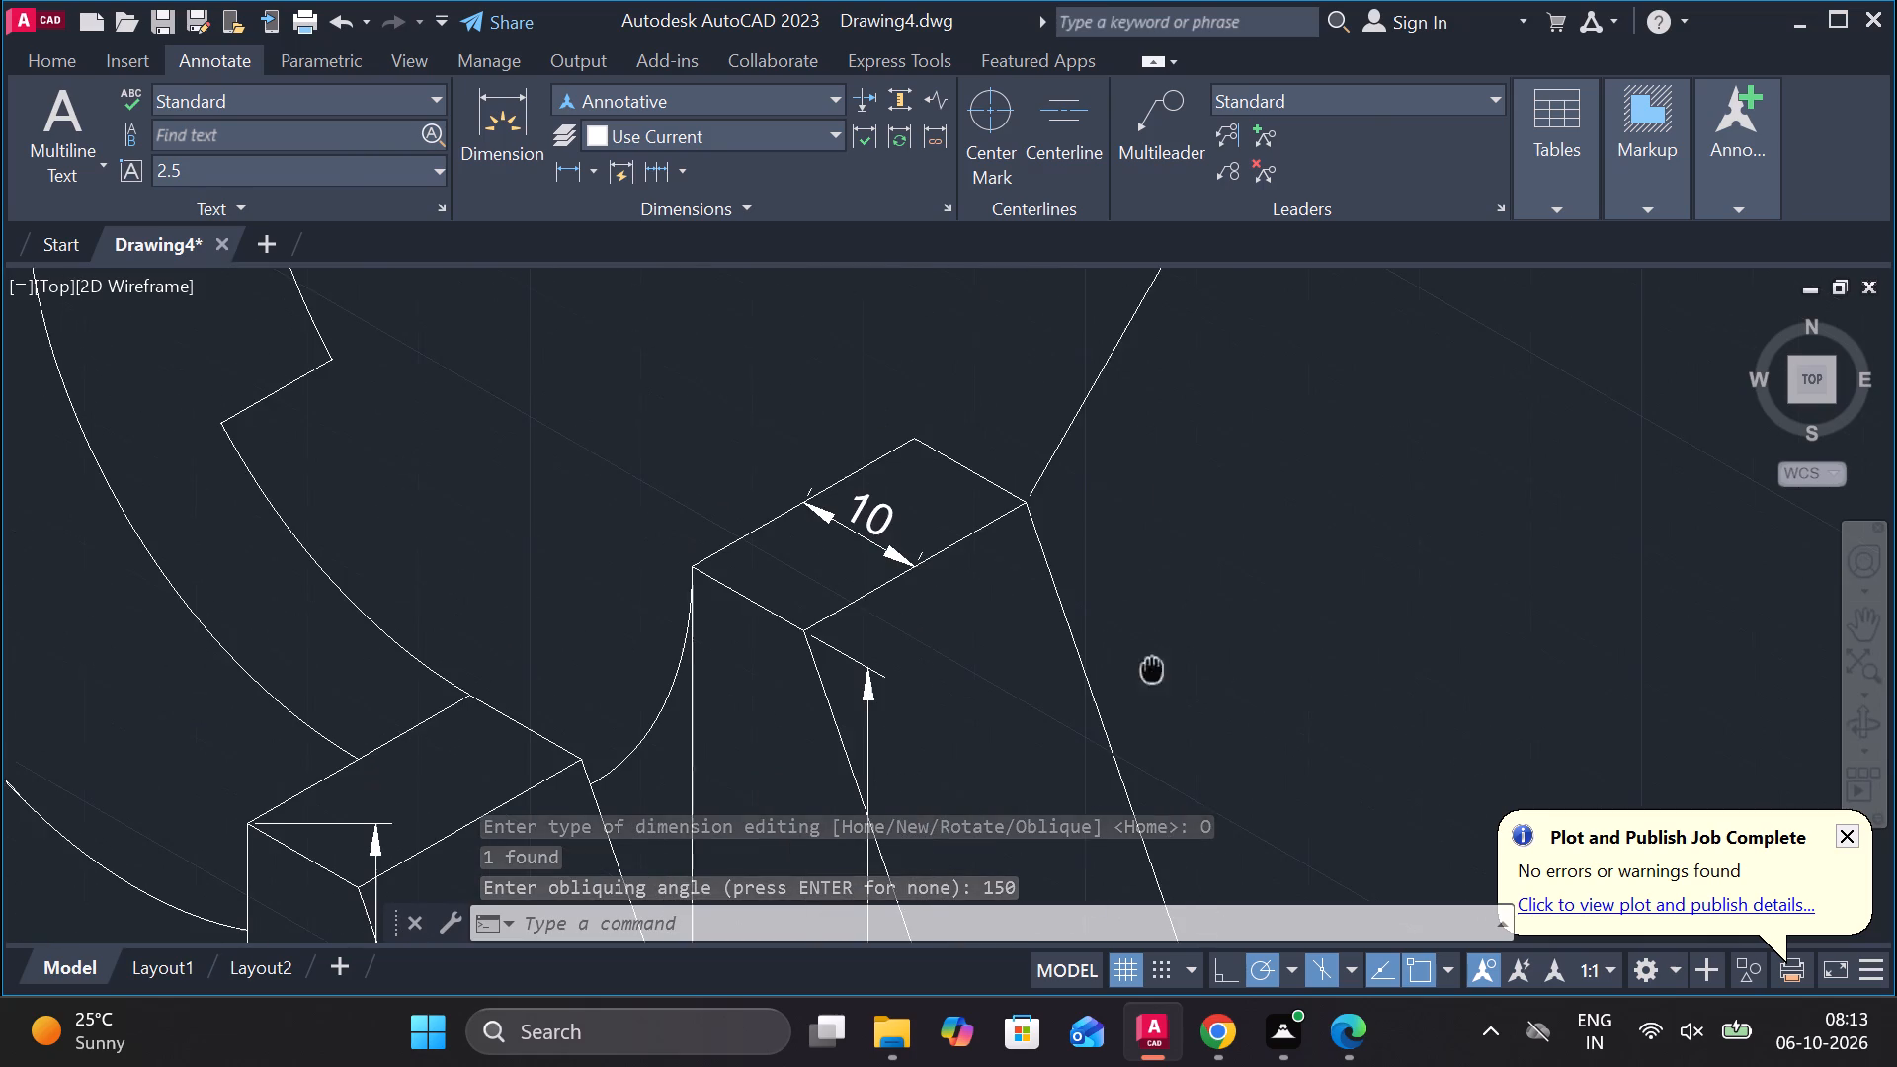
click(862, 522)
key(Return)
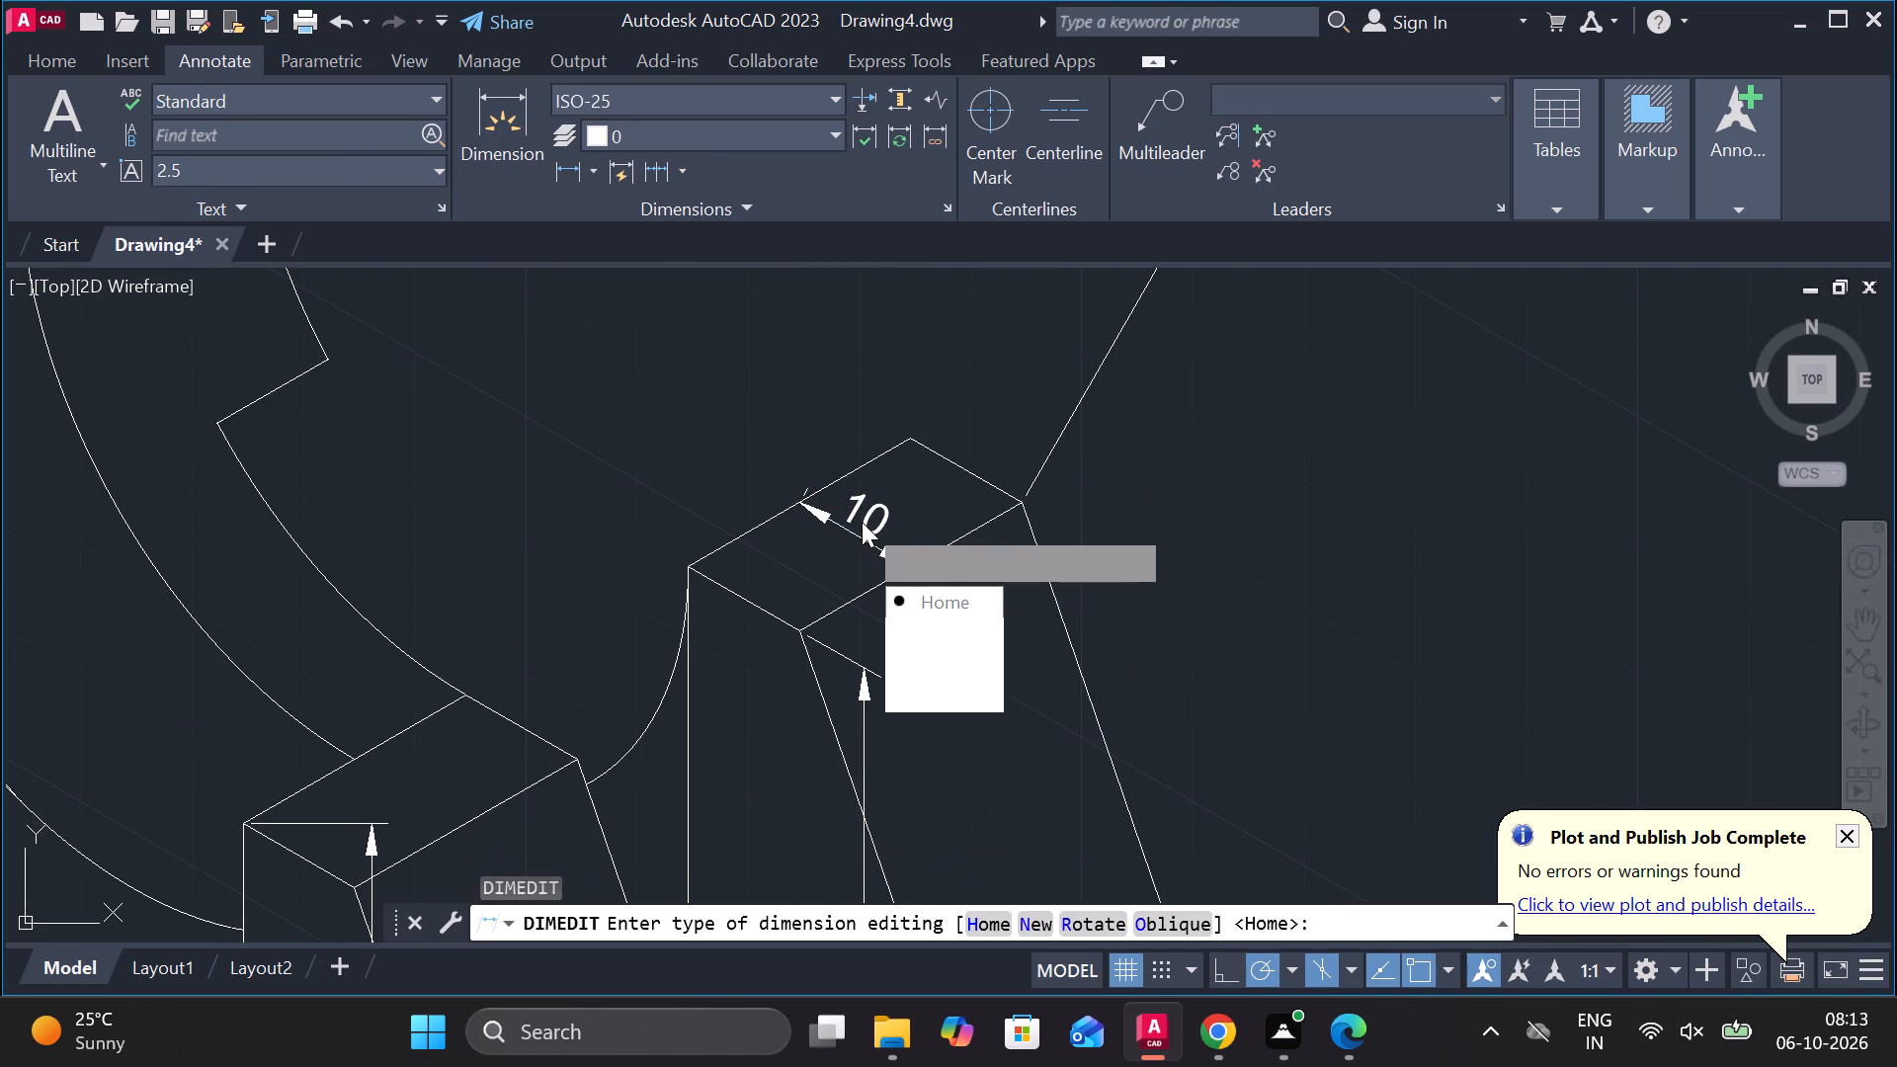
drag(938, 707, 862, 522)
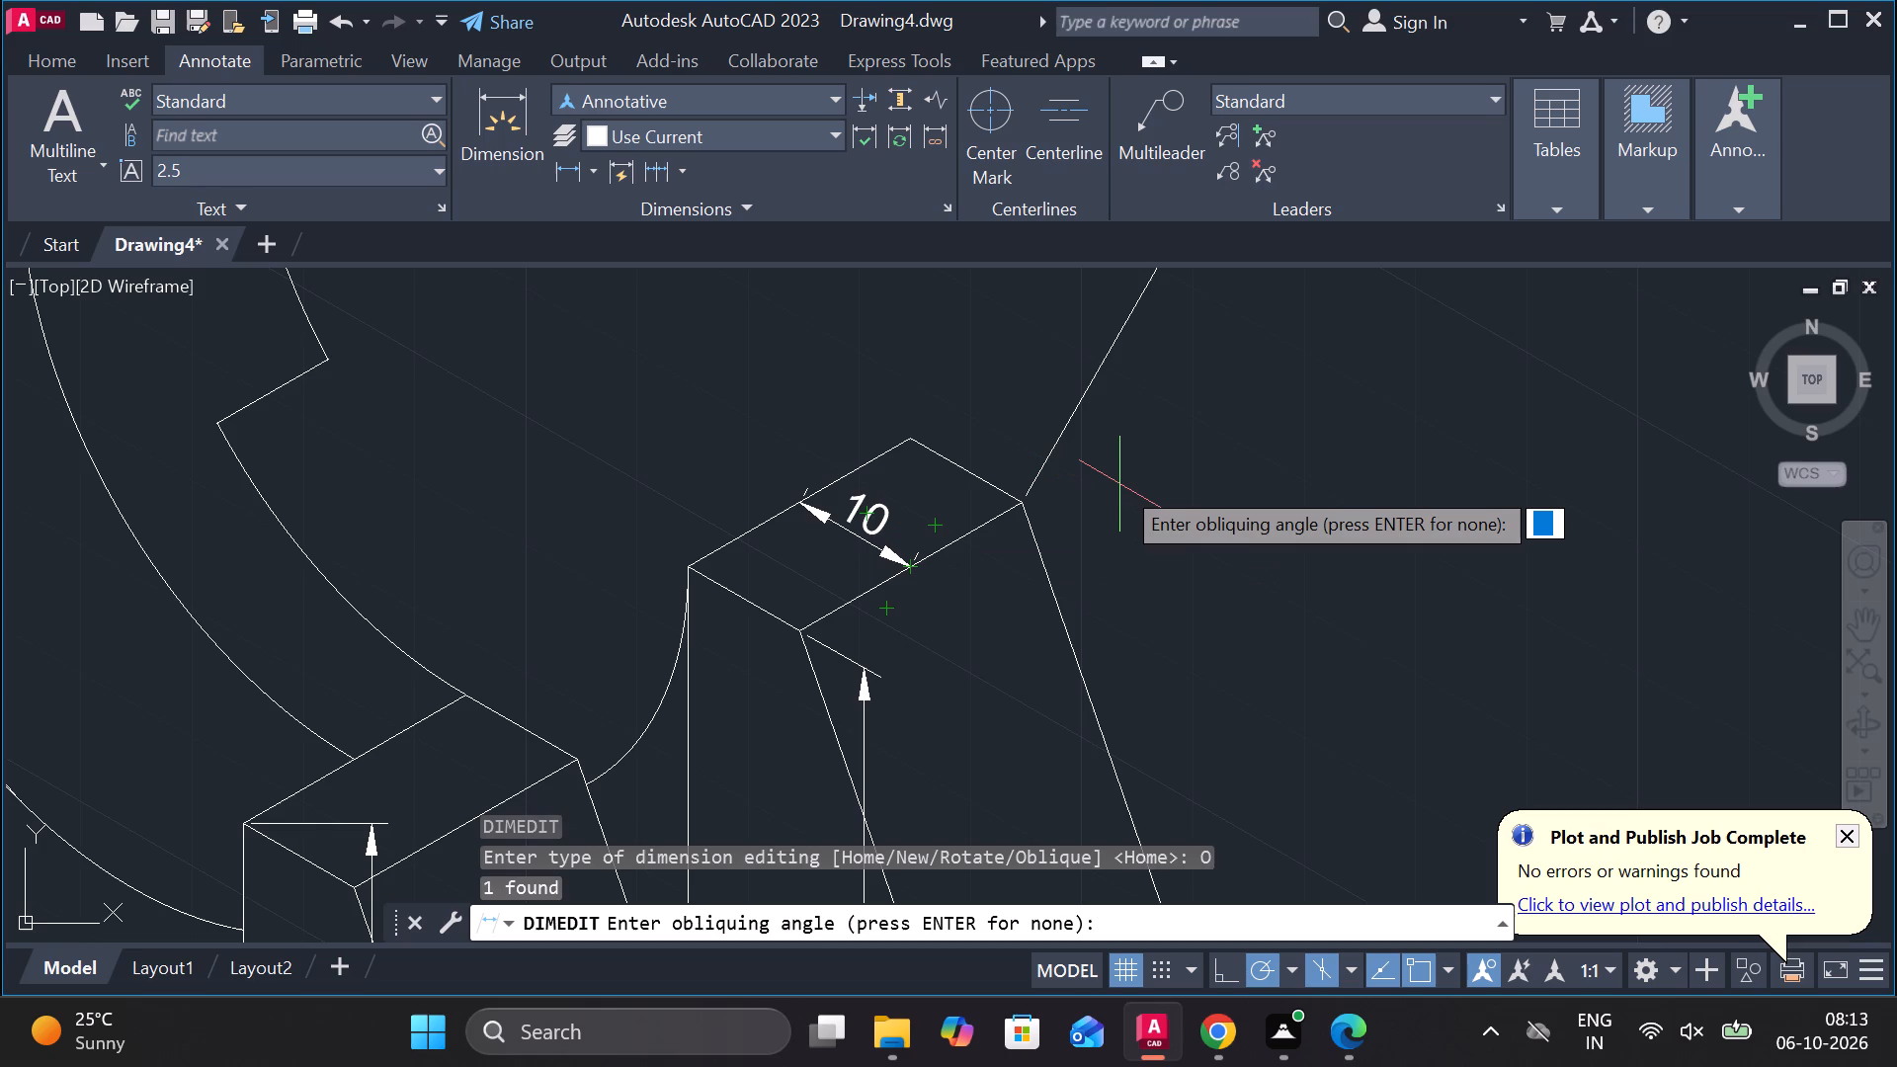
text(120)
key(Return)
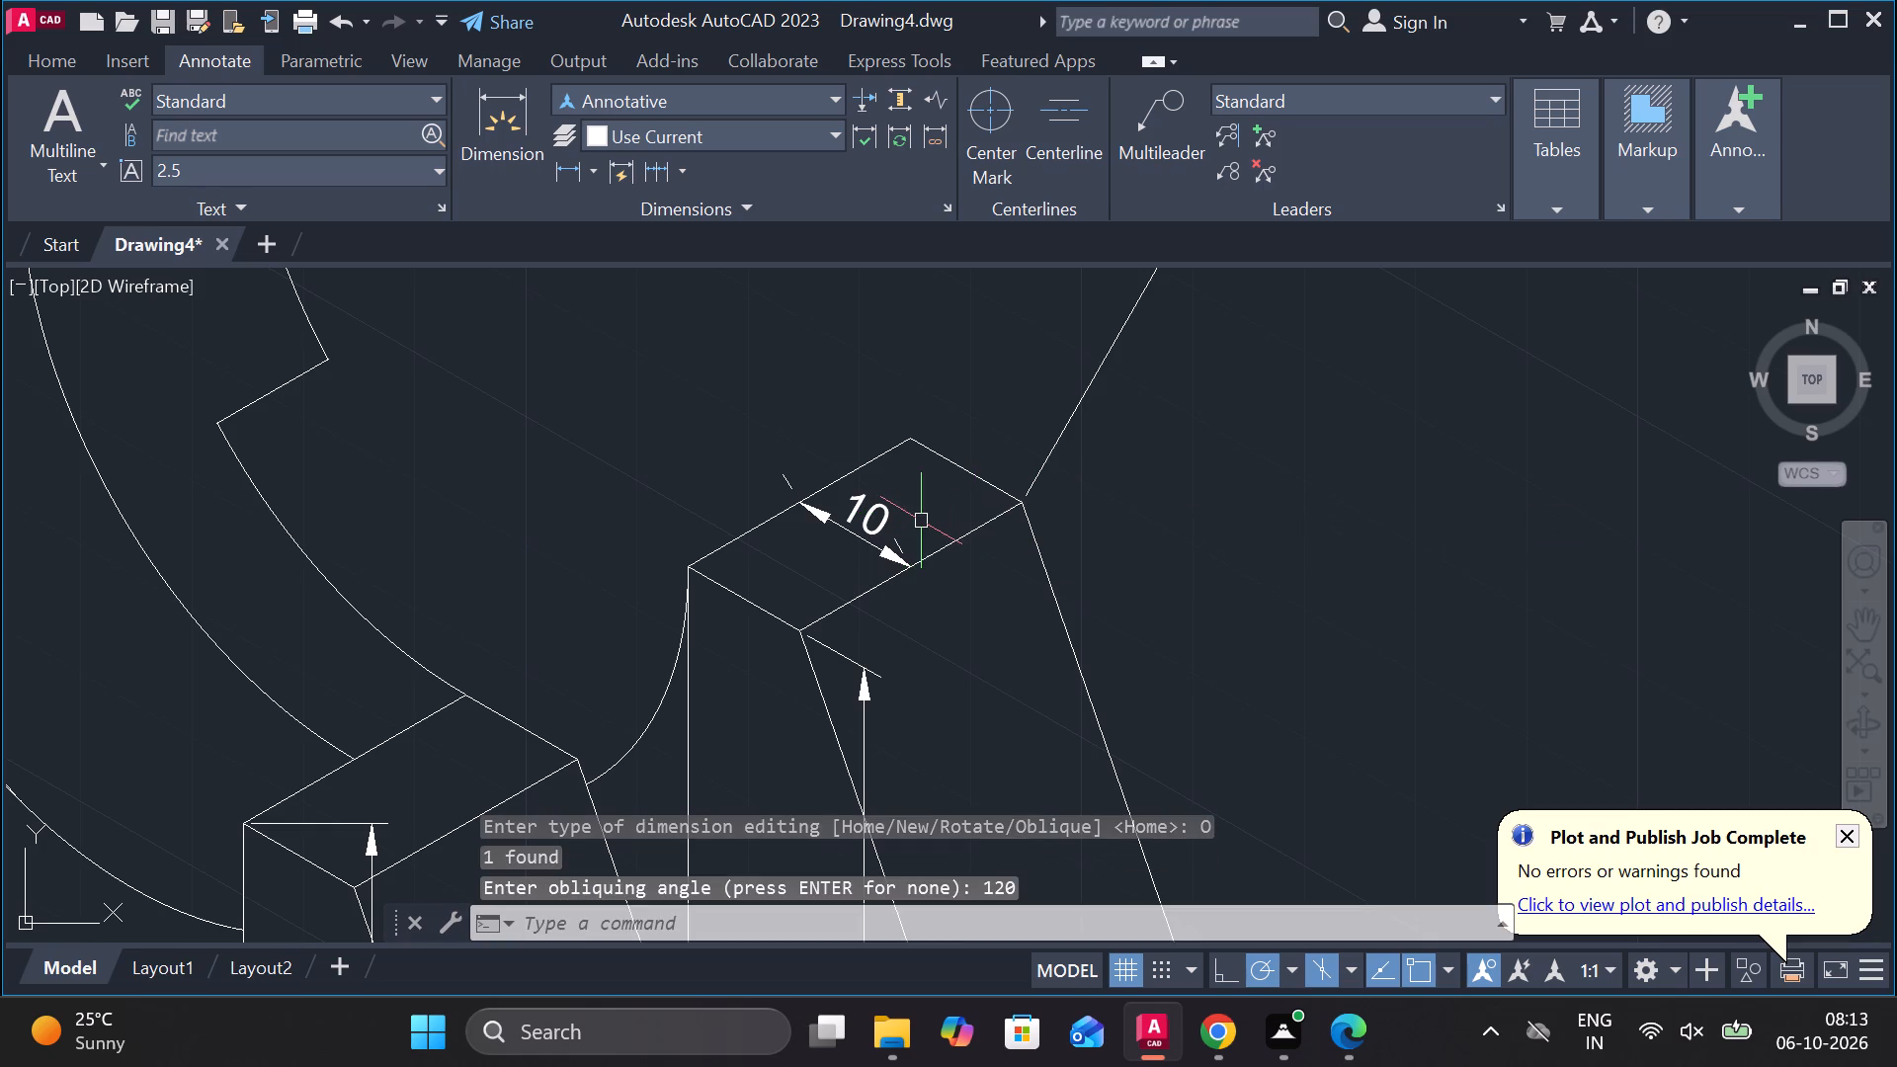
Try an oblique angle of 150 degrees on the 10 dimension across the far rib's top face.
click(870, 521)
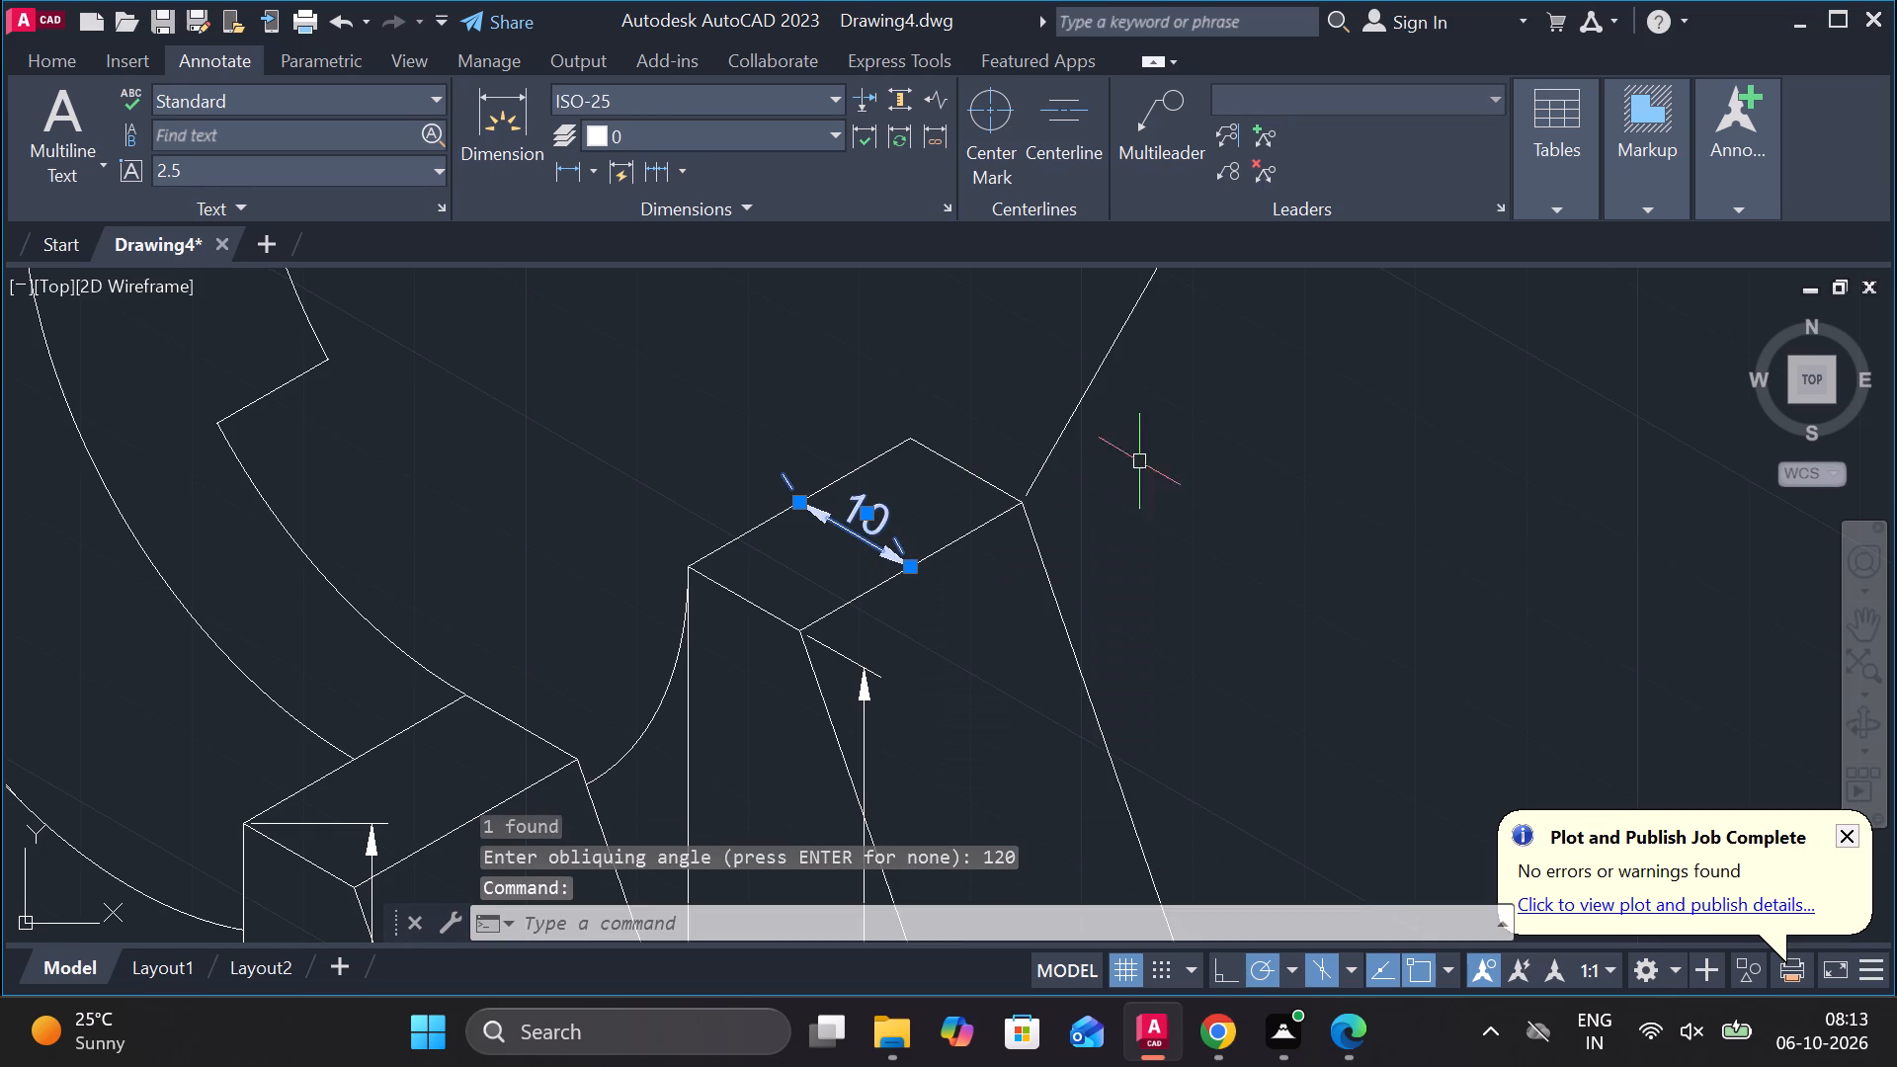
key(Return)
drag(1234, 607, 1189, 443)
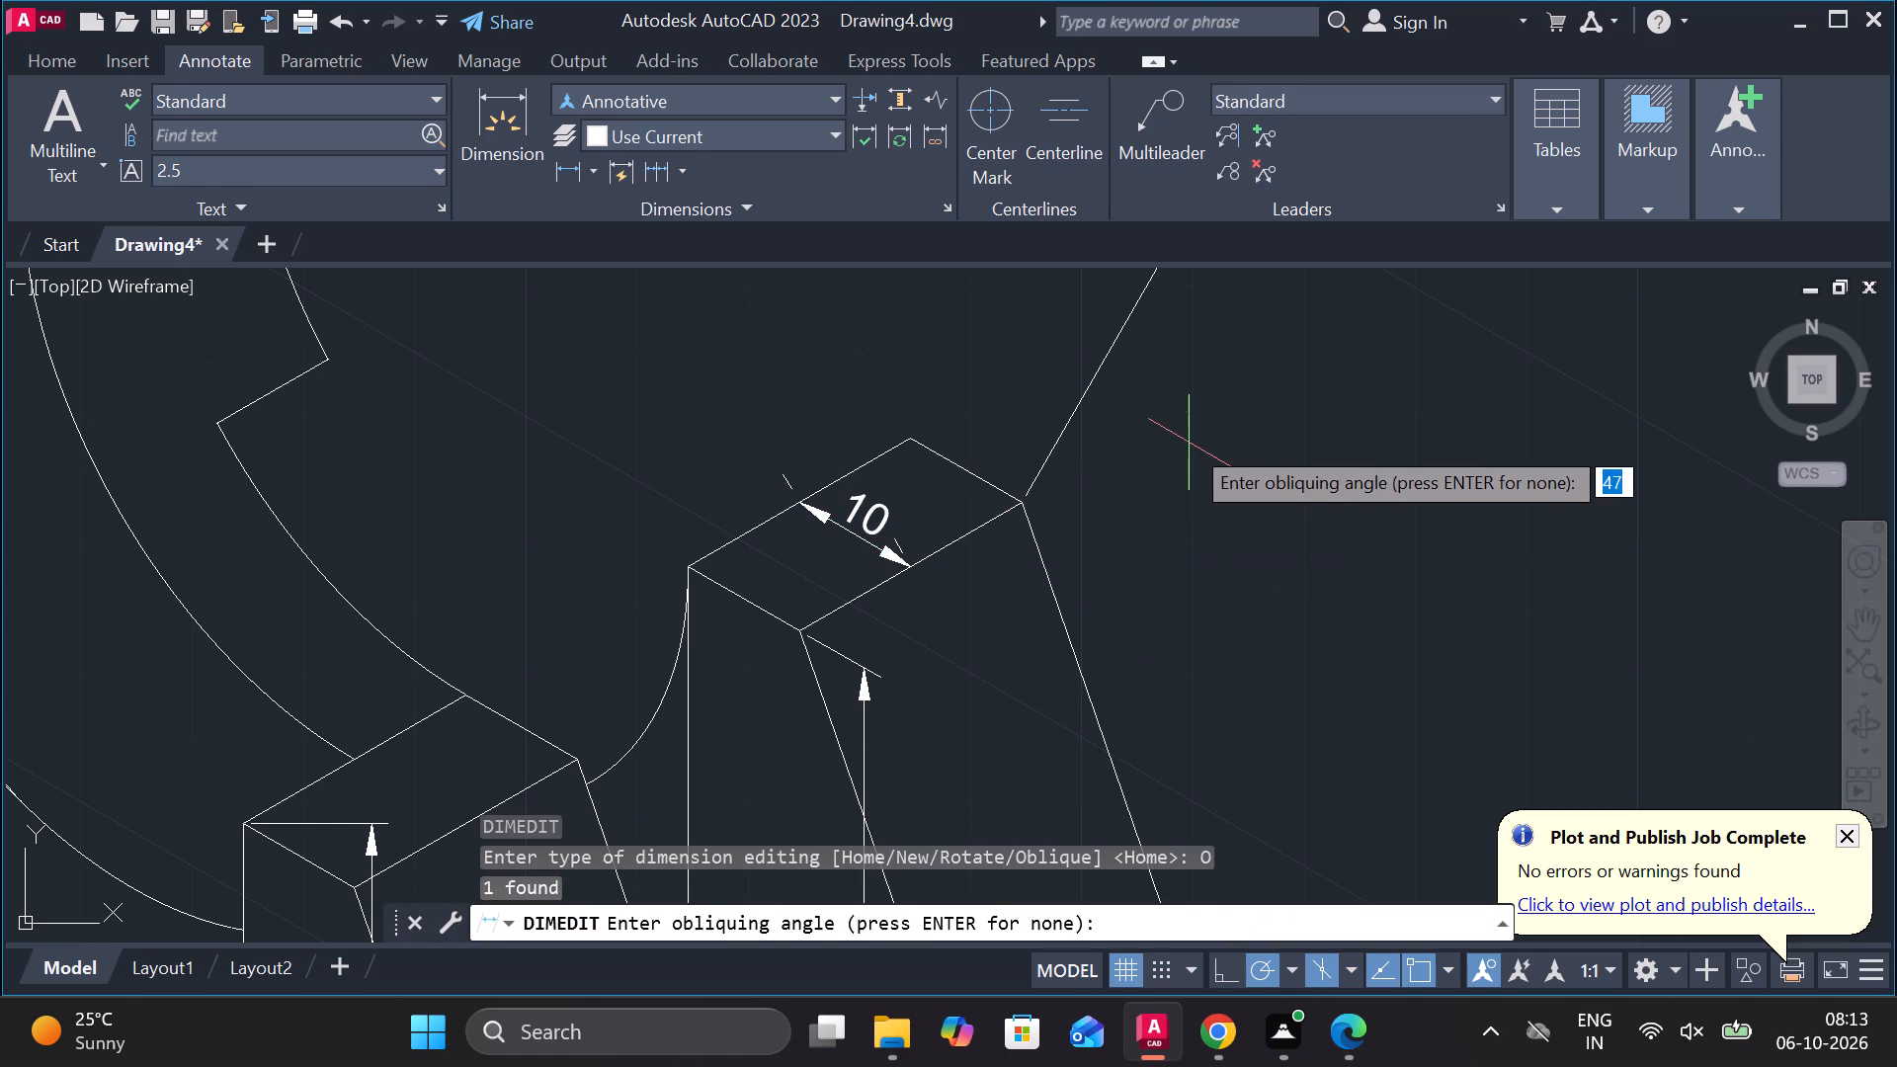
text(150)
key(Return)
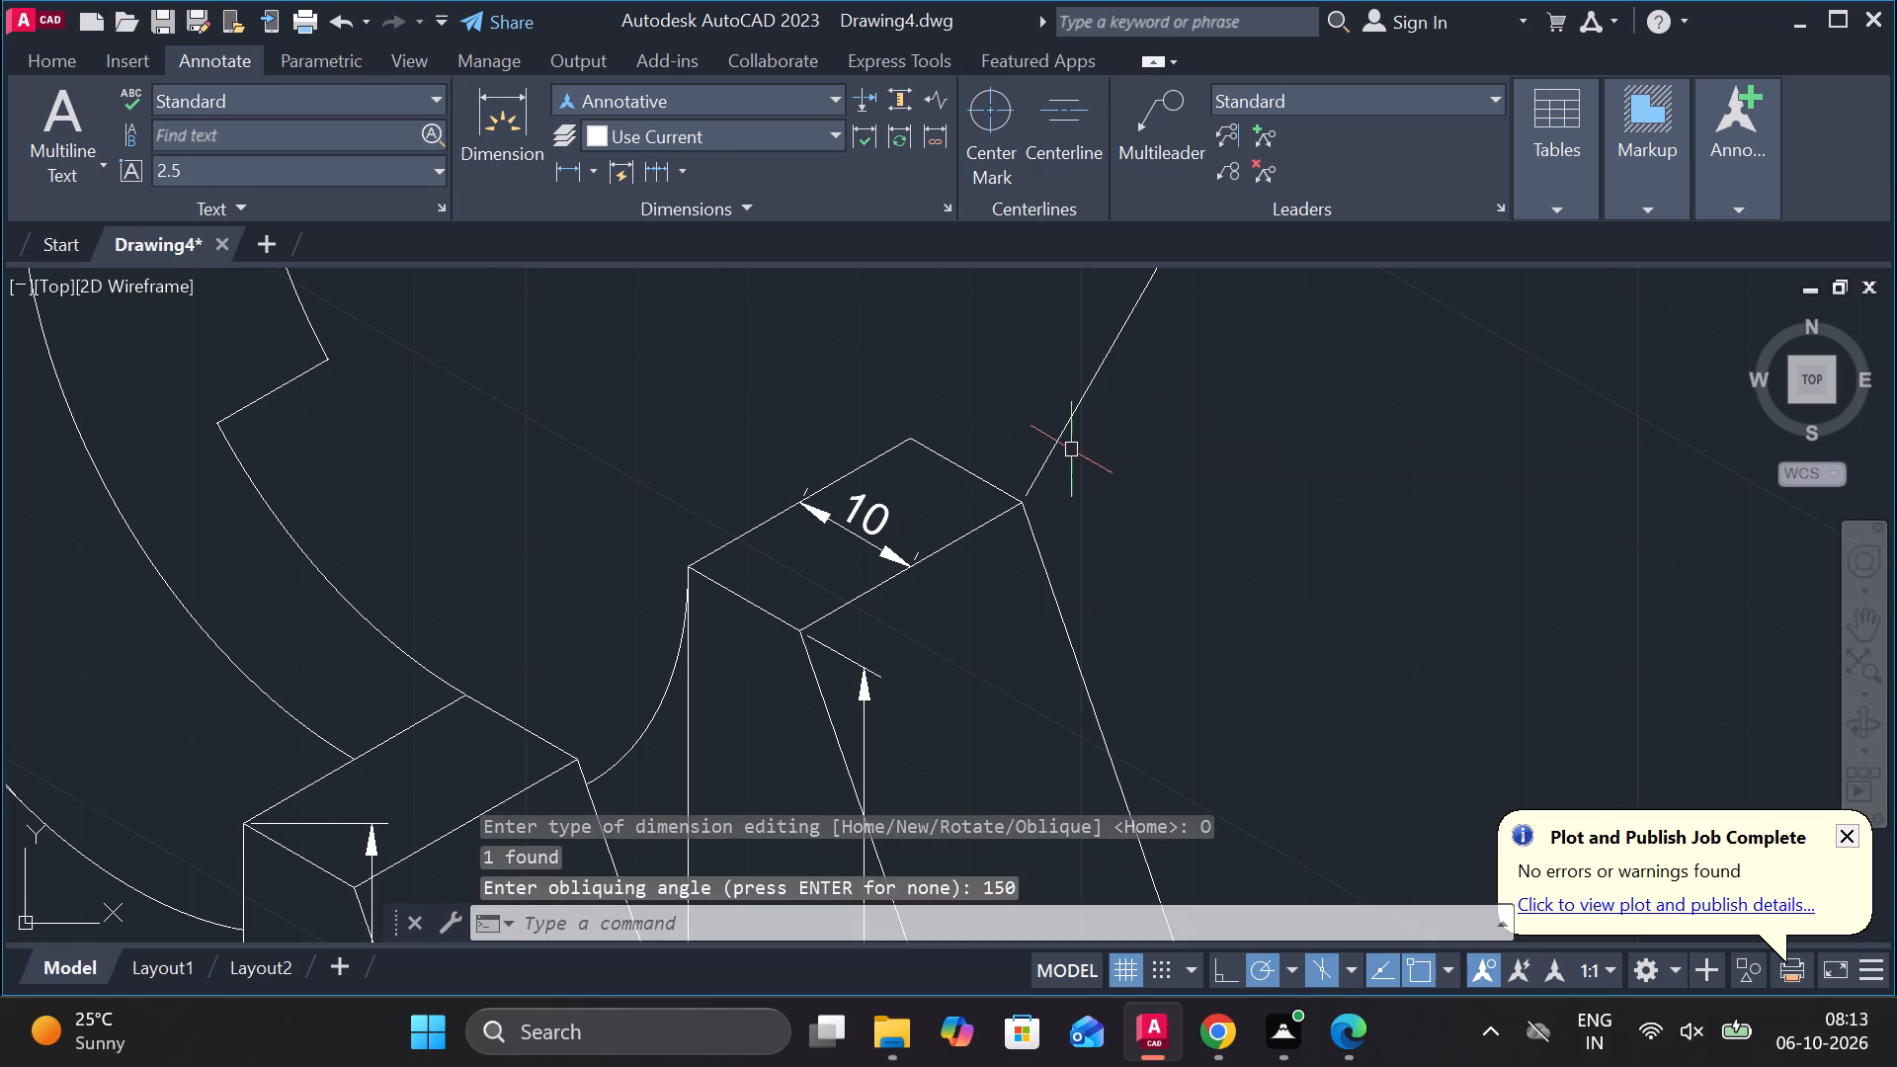
Set the oblique angle of the 10 dimension across the far rib's top face to 30 degrees.
click(874, 516)
key(Return)
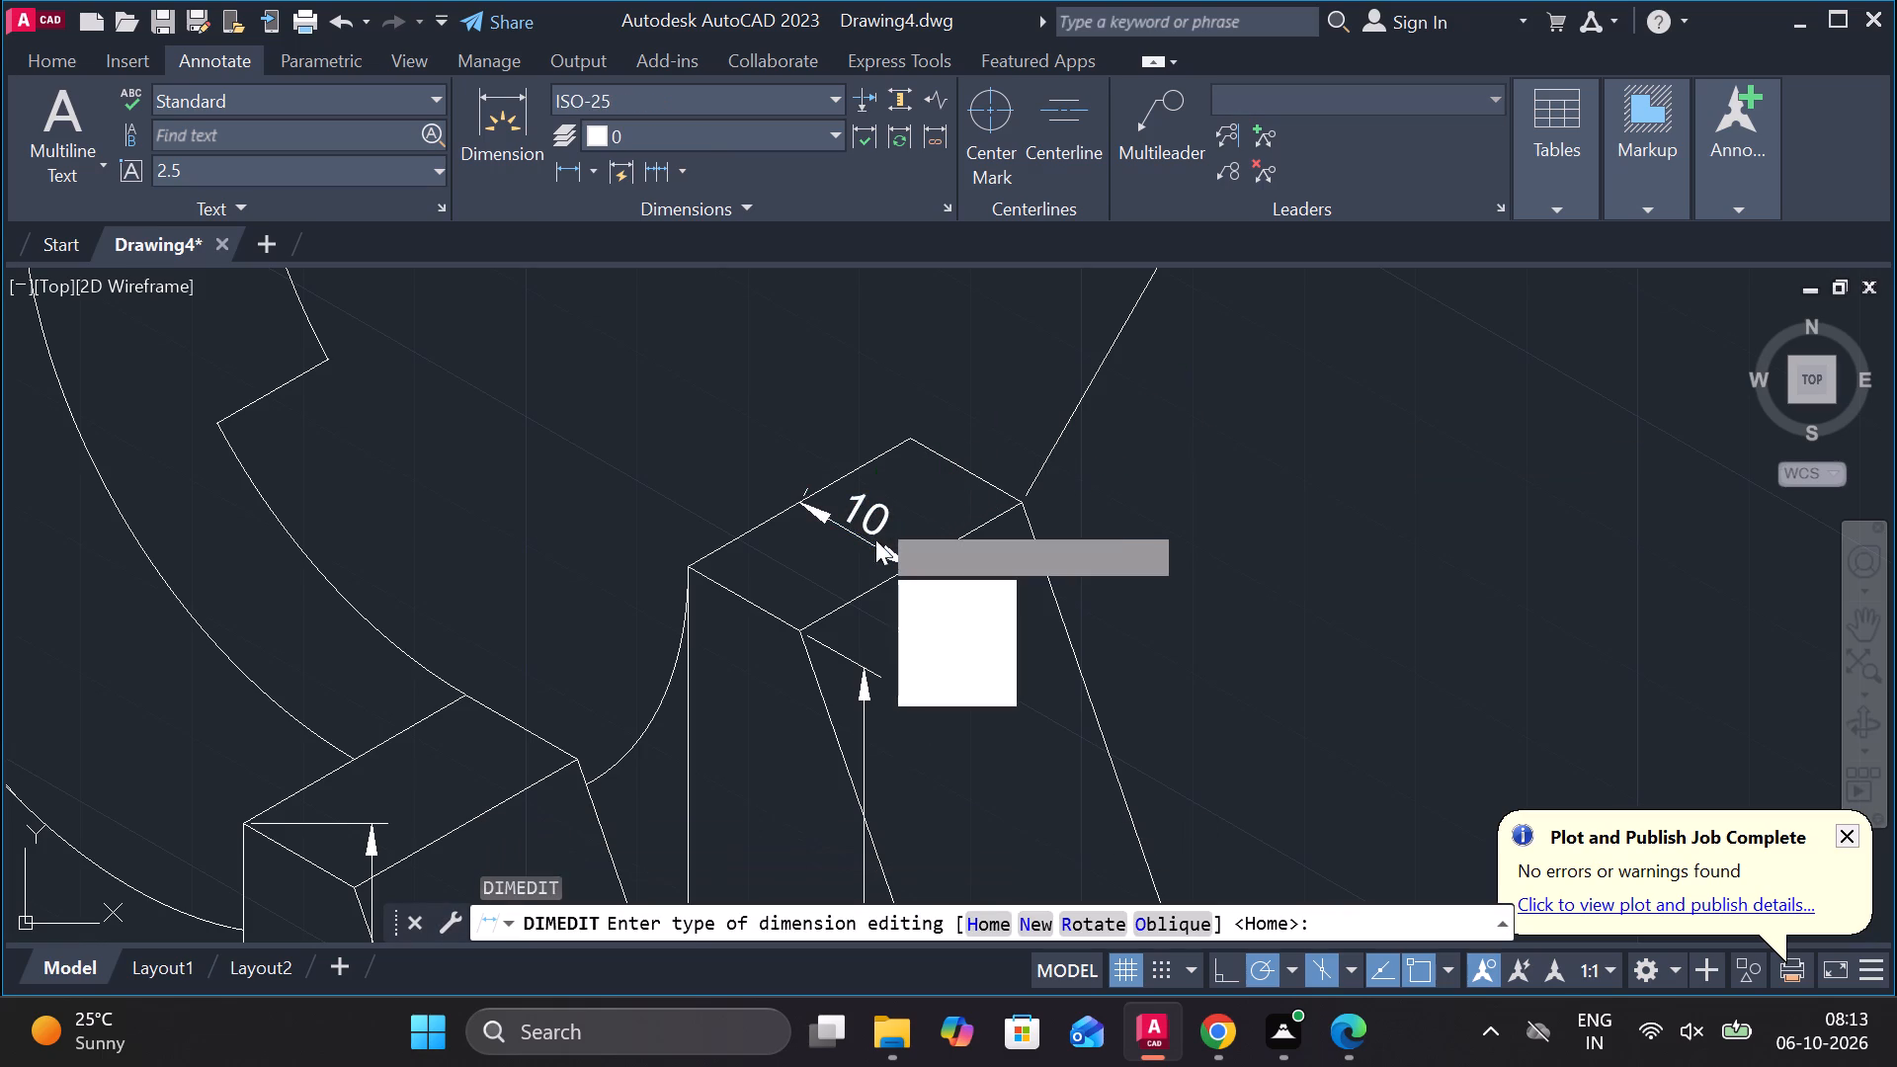
drag(959, 689, 874, 516)
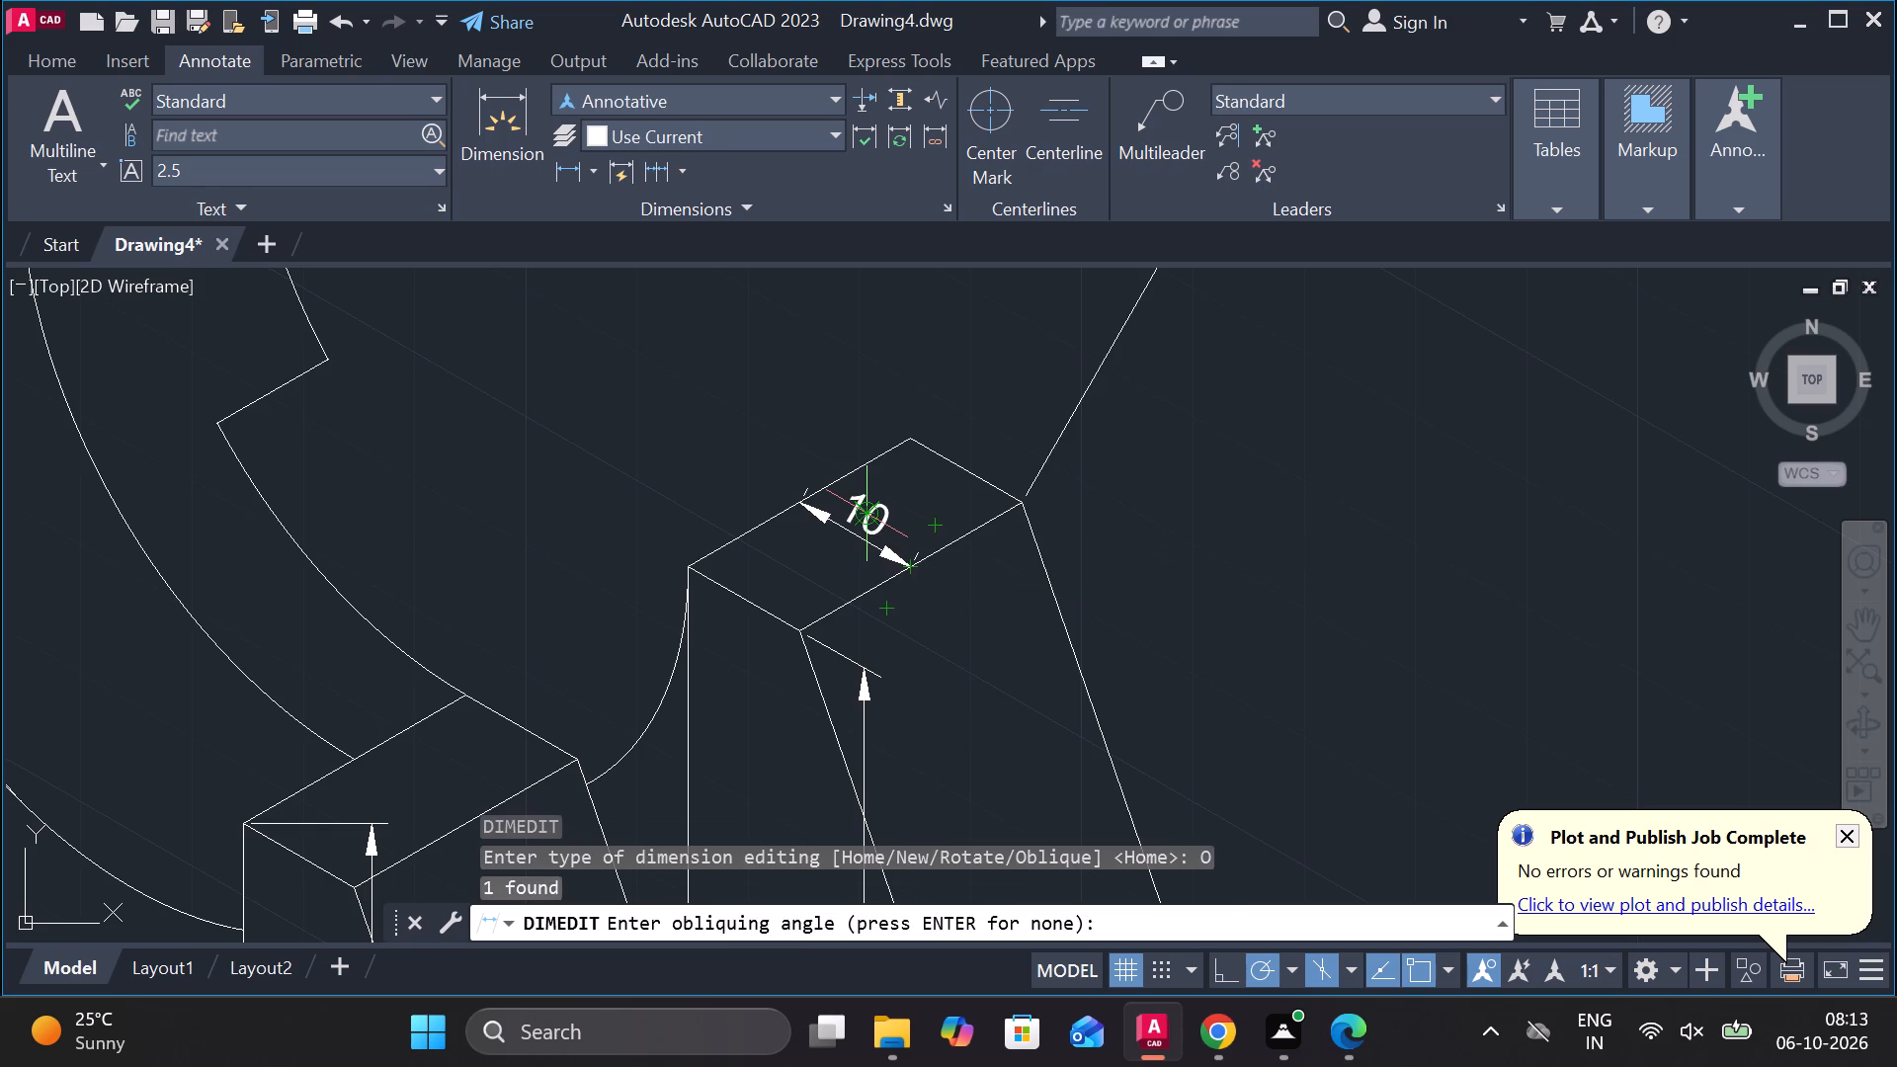
text(30)
key(Return)
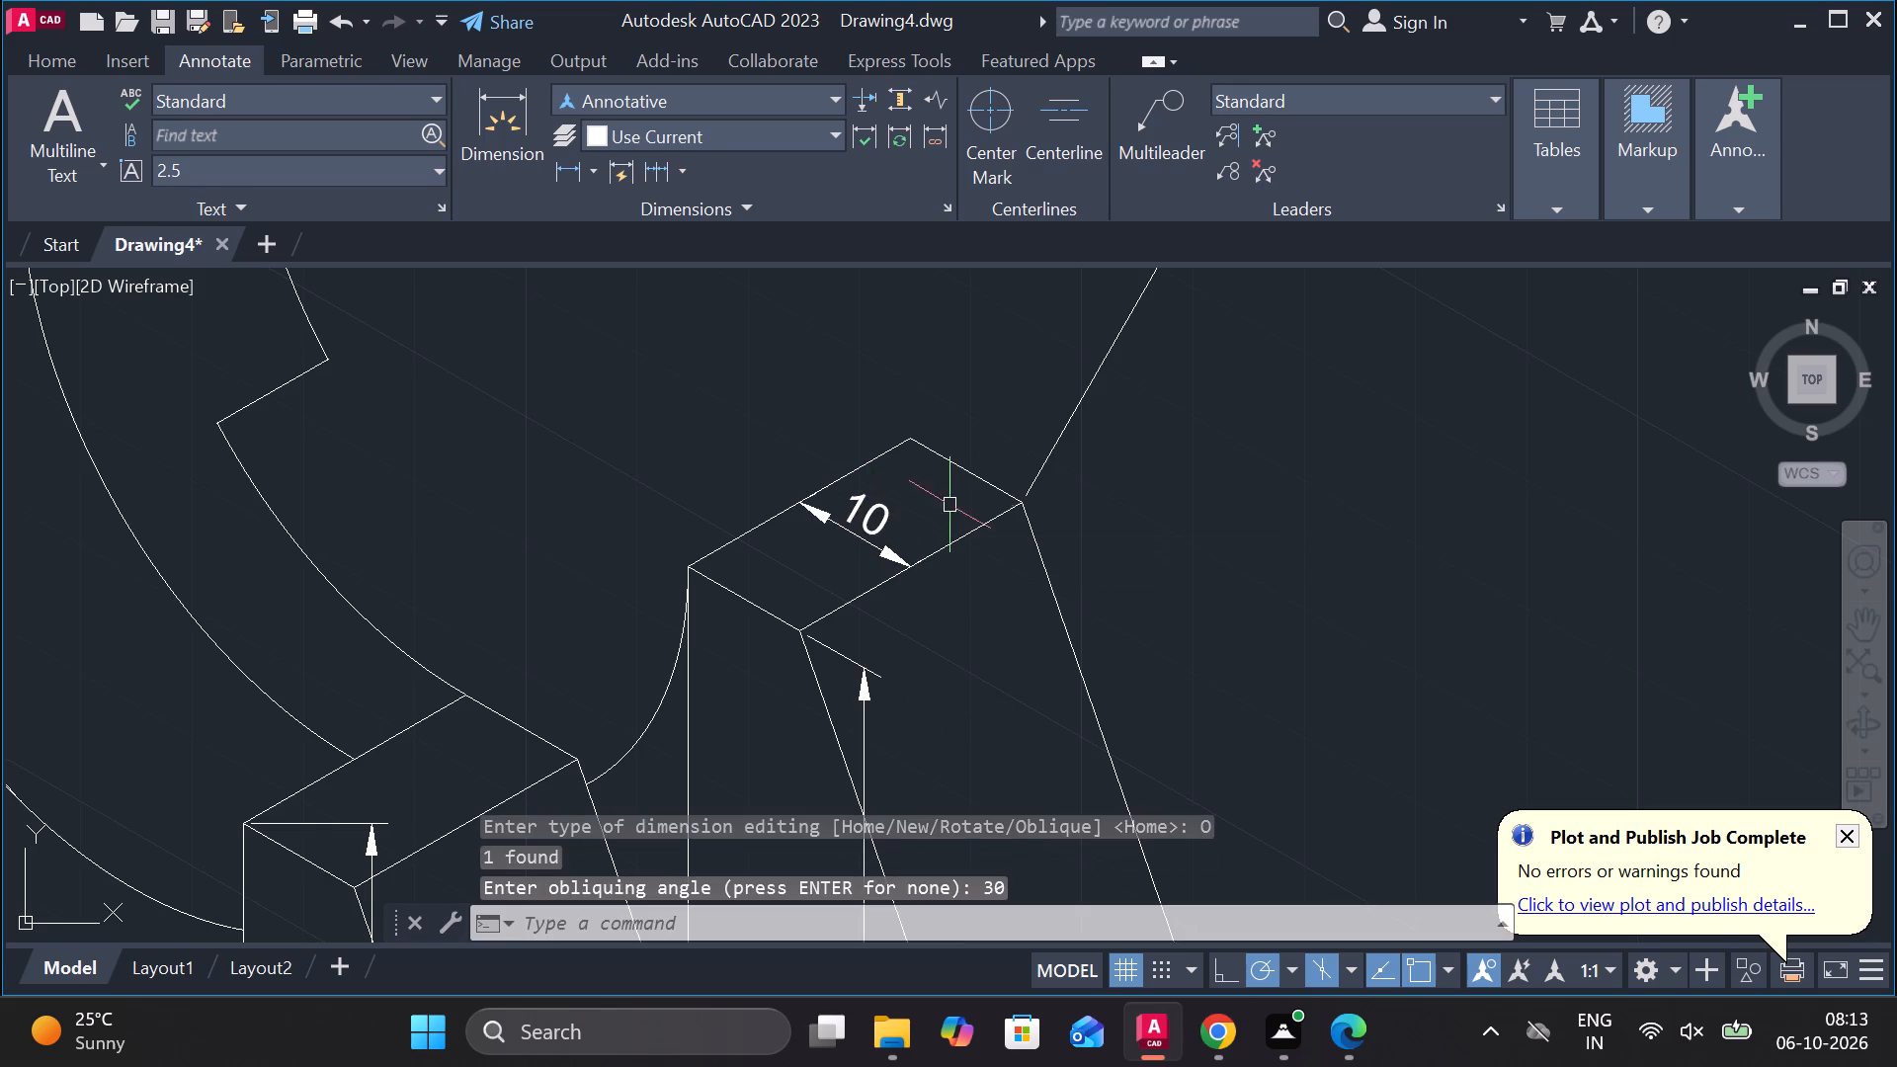
Set the oblique angle of the 80 dimension above the upright support to 30 degrees.
scroll(1011, 448, down, 2)
middle_drag(1081, 433, 1087, 621)
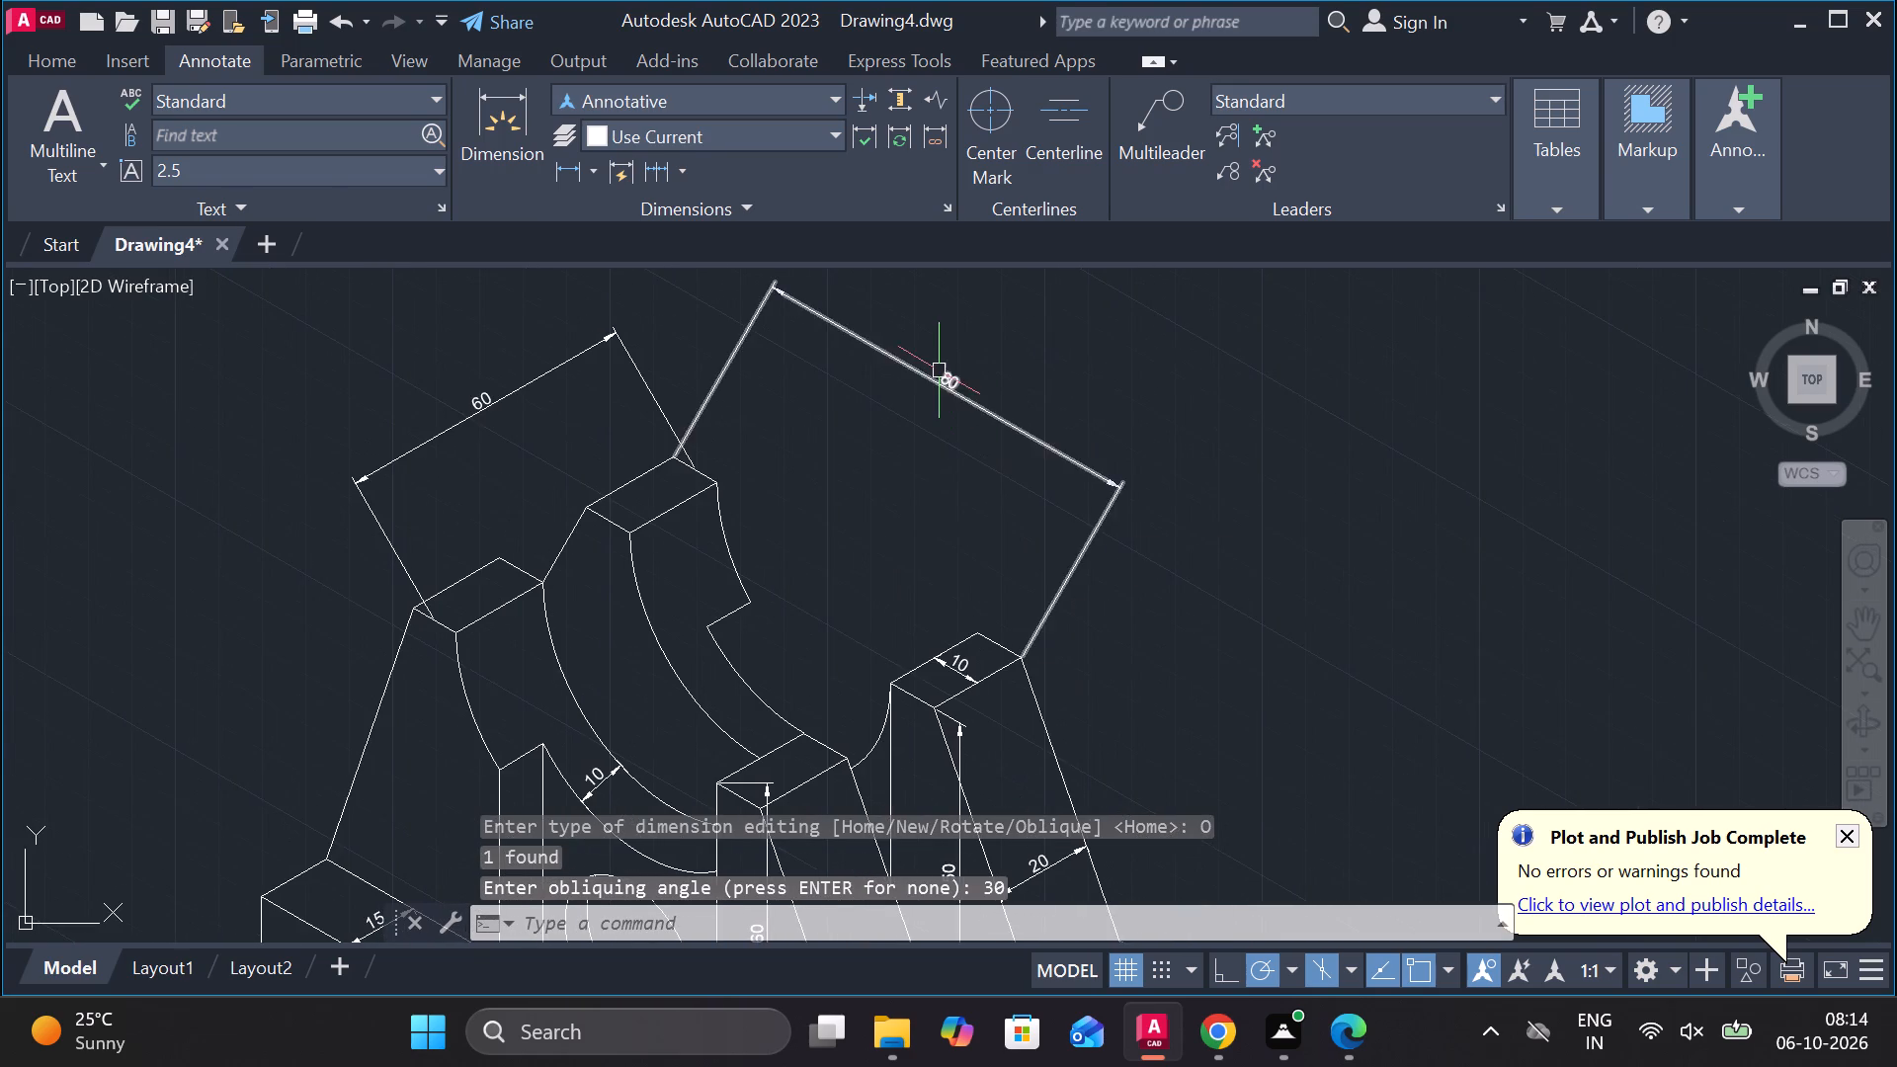
click(938, 369)
key(Return)
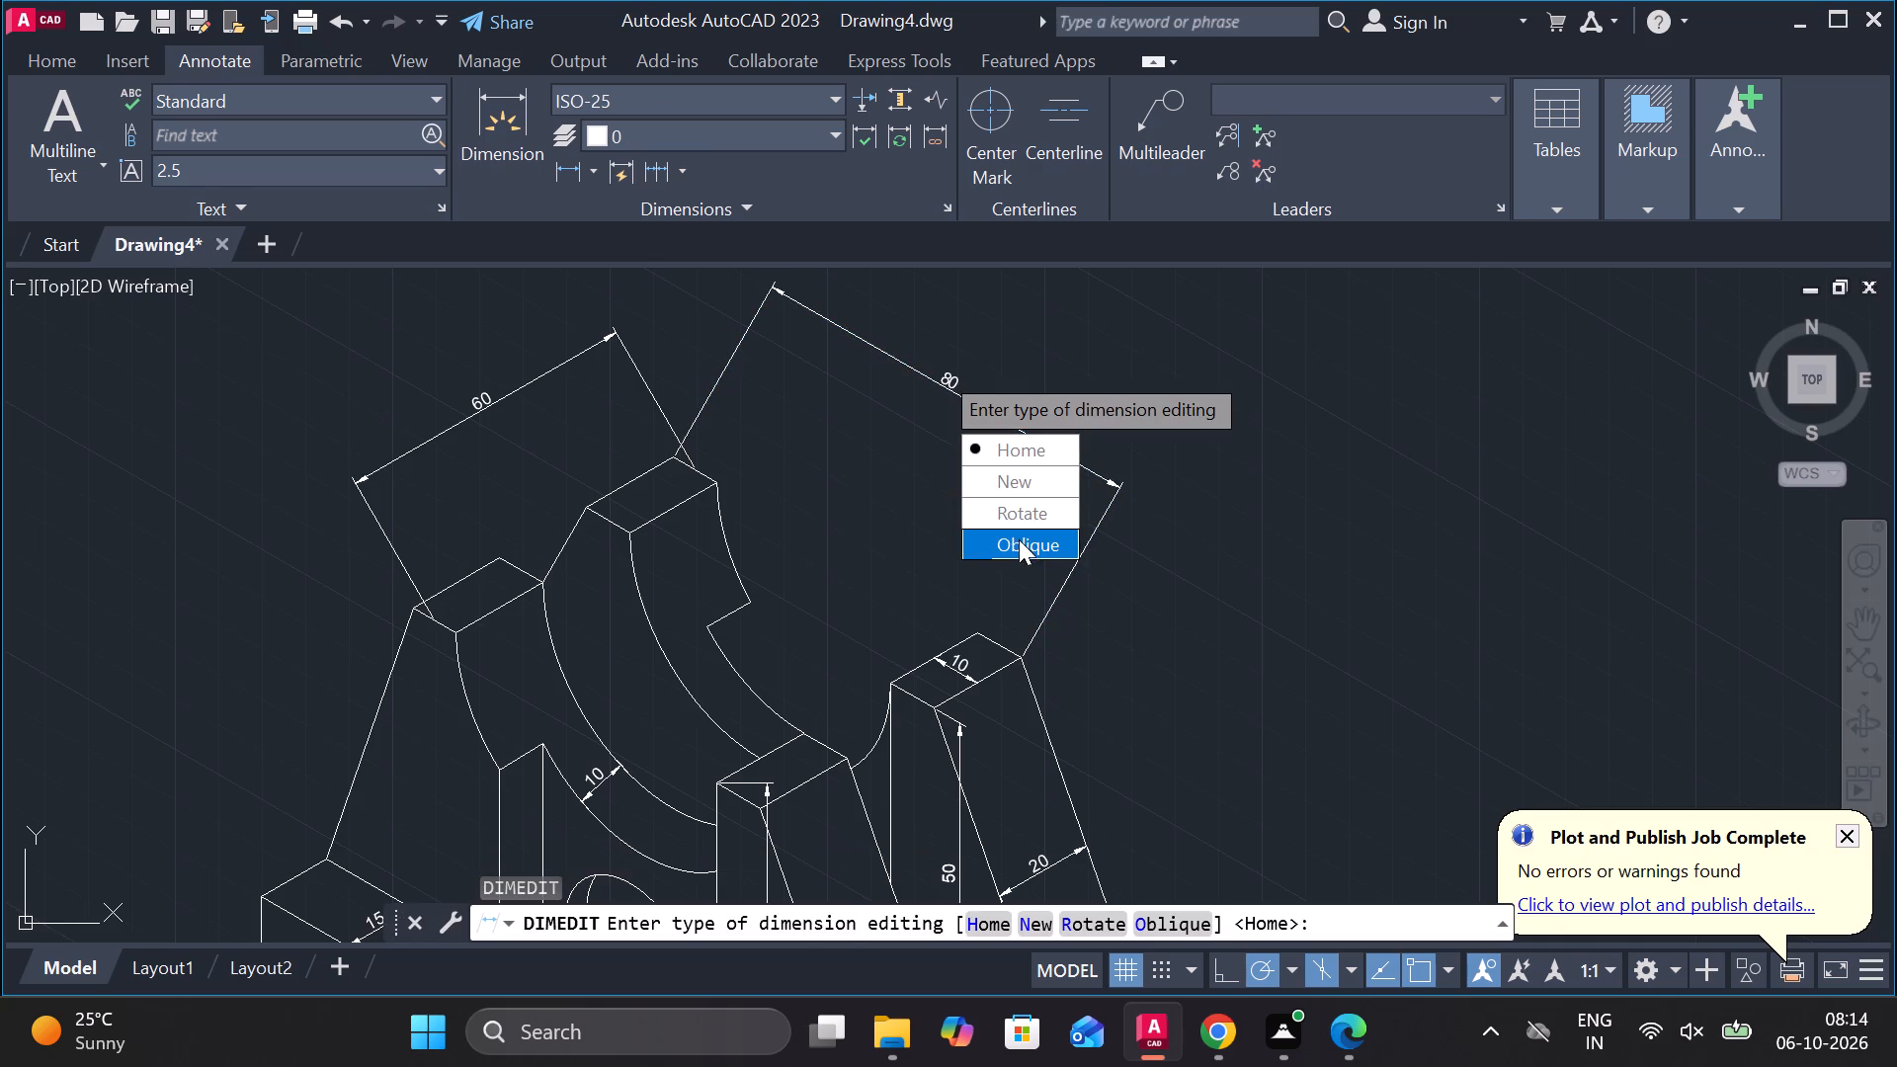
drag(1019, 539, 938, 369)
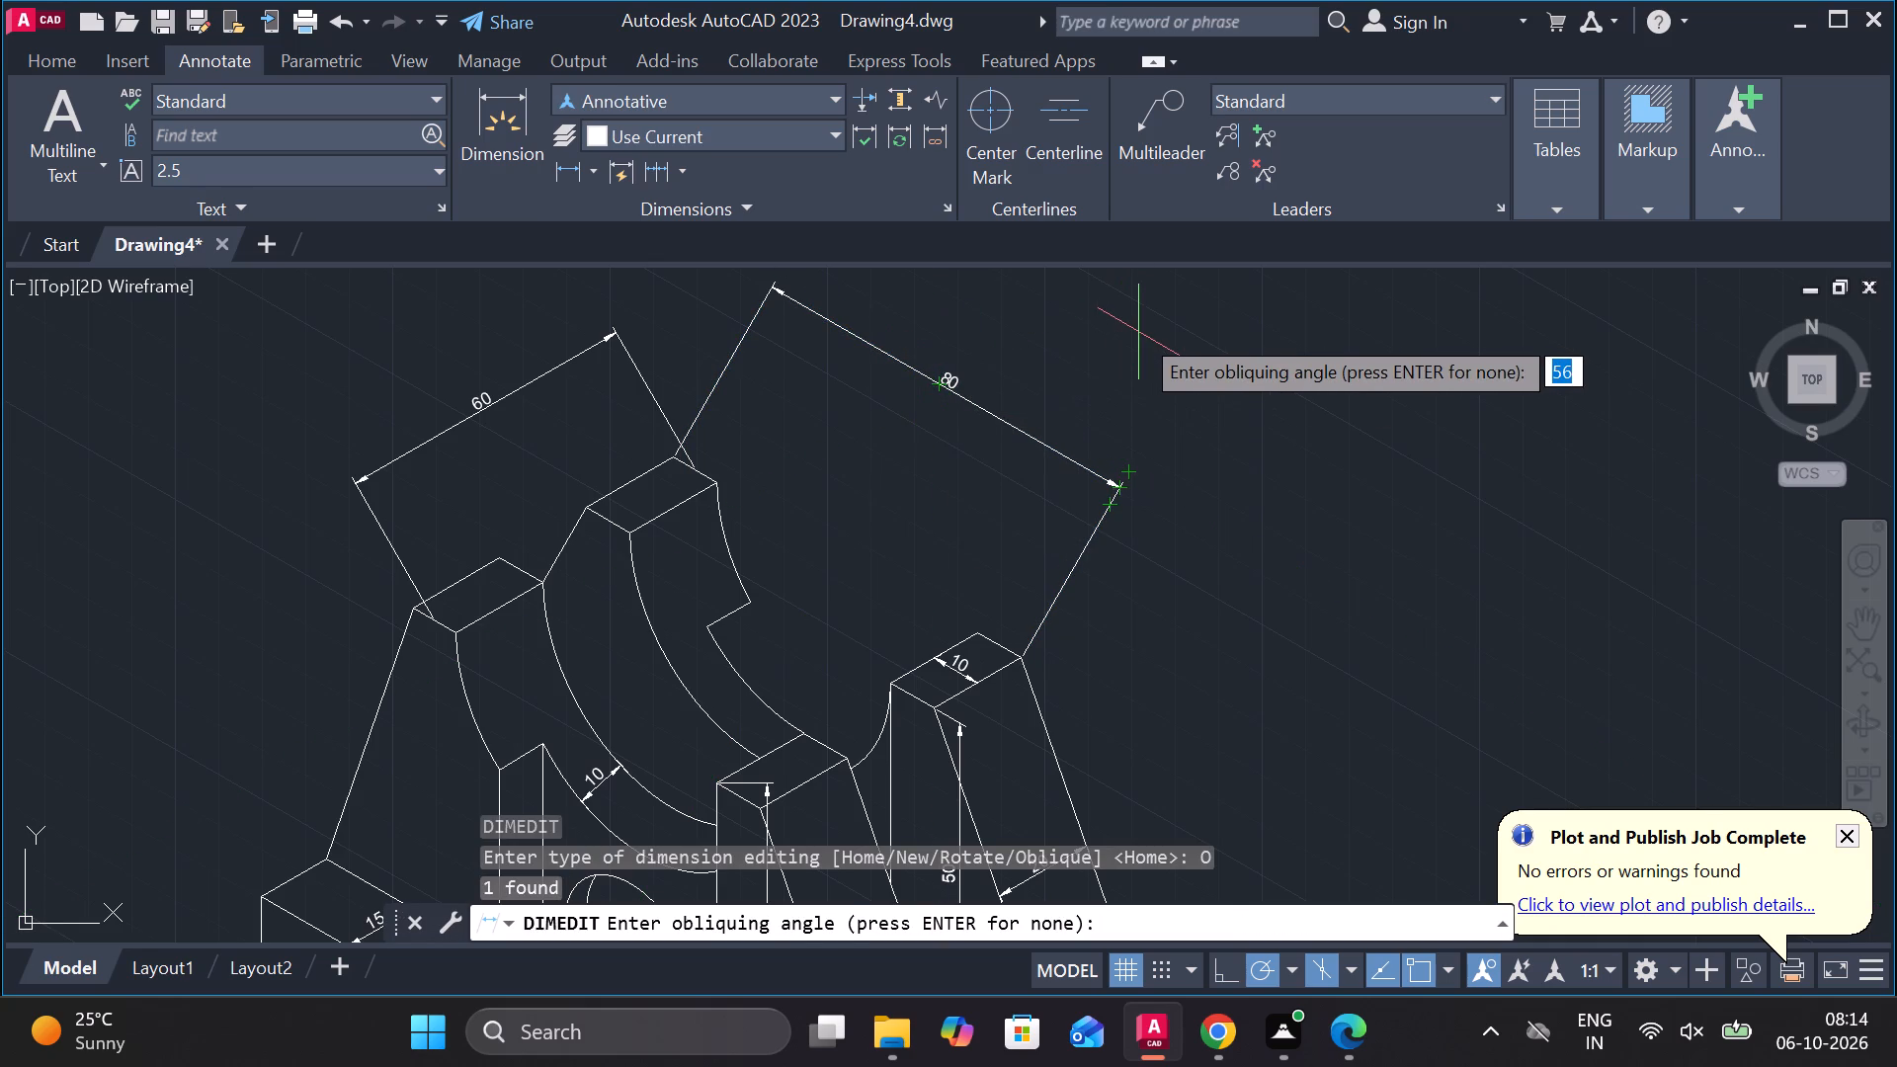
text(30)
key(Return)
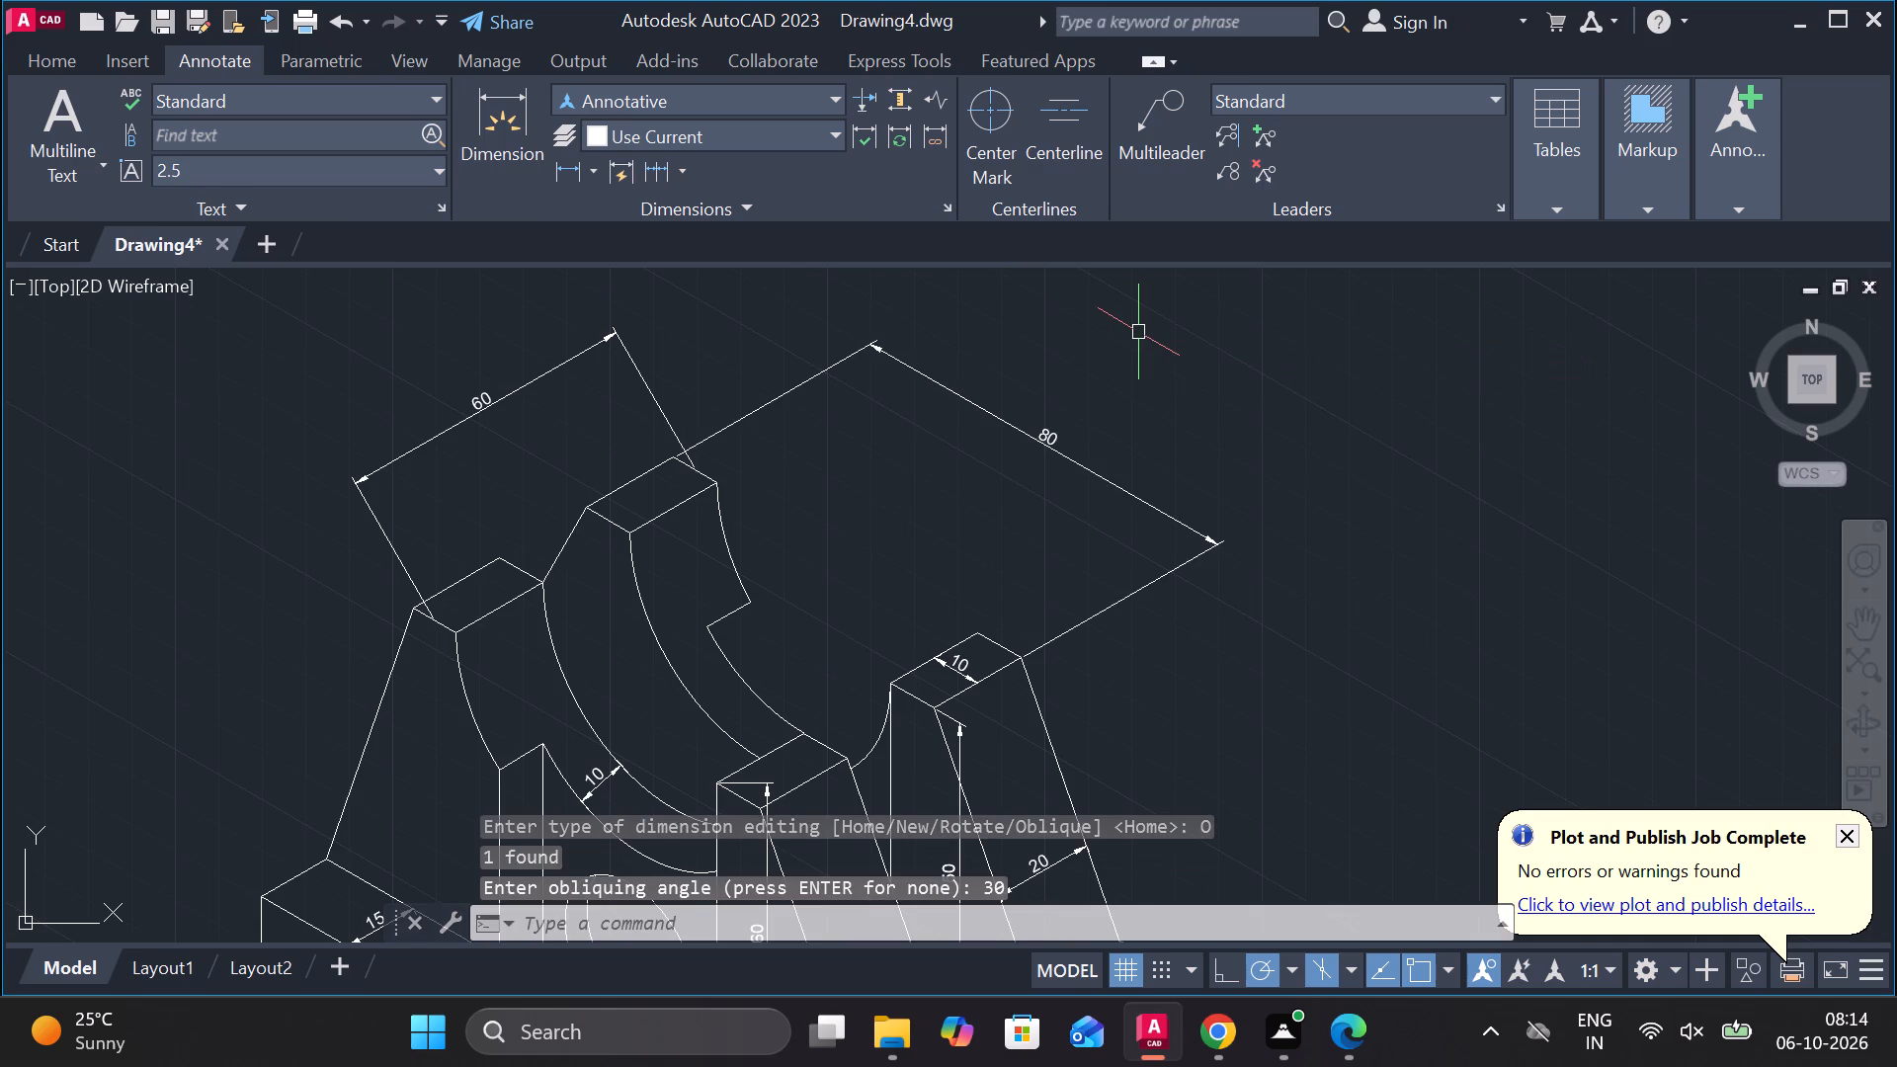
Set the oblique angle of the 60 dimension across the top of the upright support to 150 degrees.
scroll(1138, 332, down, 1)
scroll(965, 389, down, 1)
scroll(962, 389, up, 1)
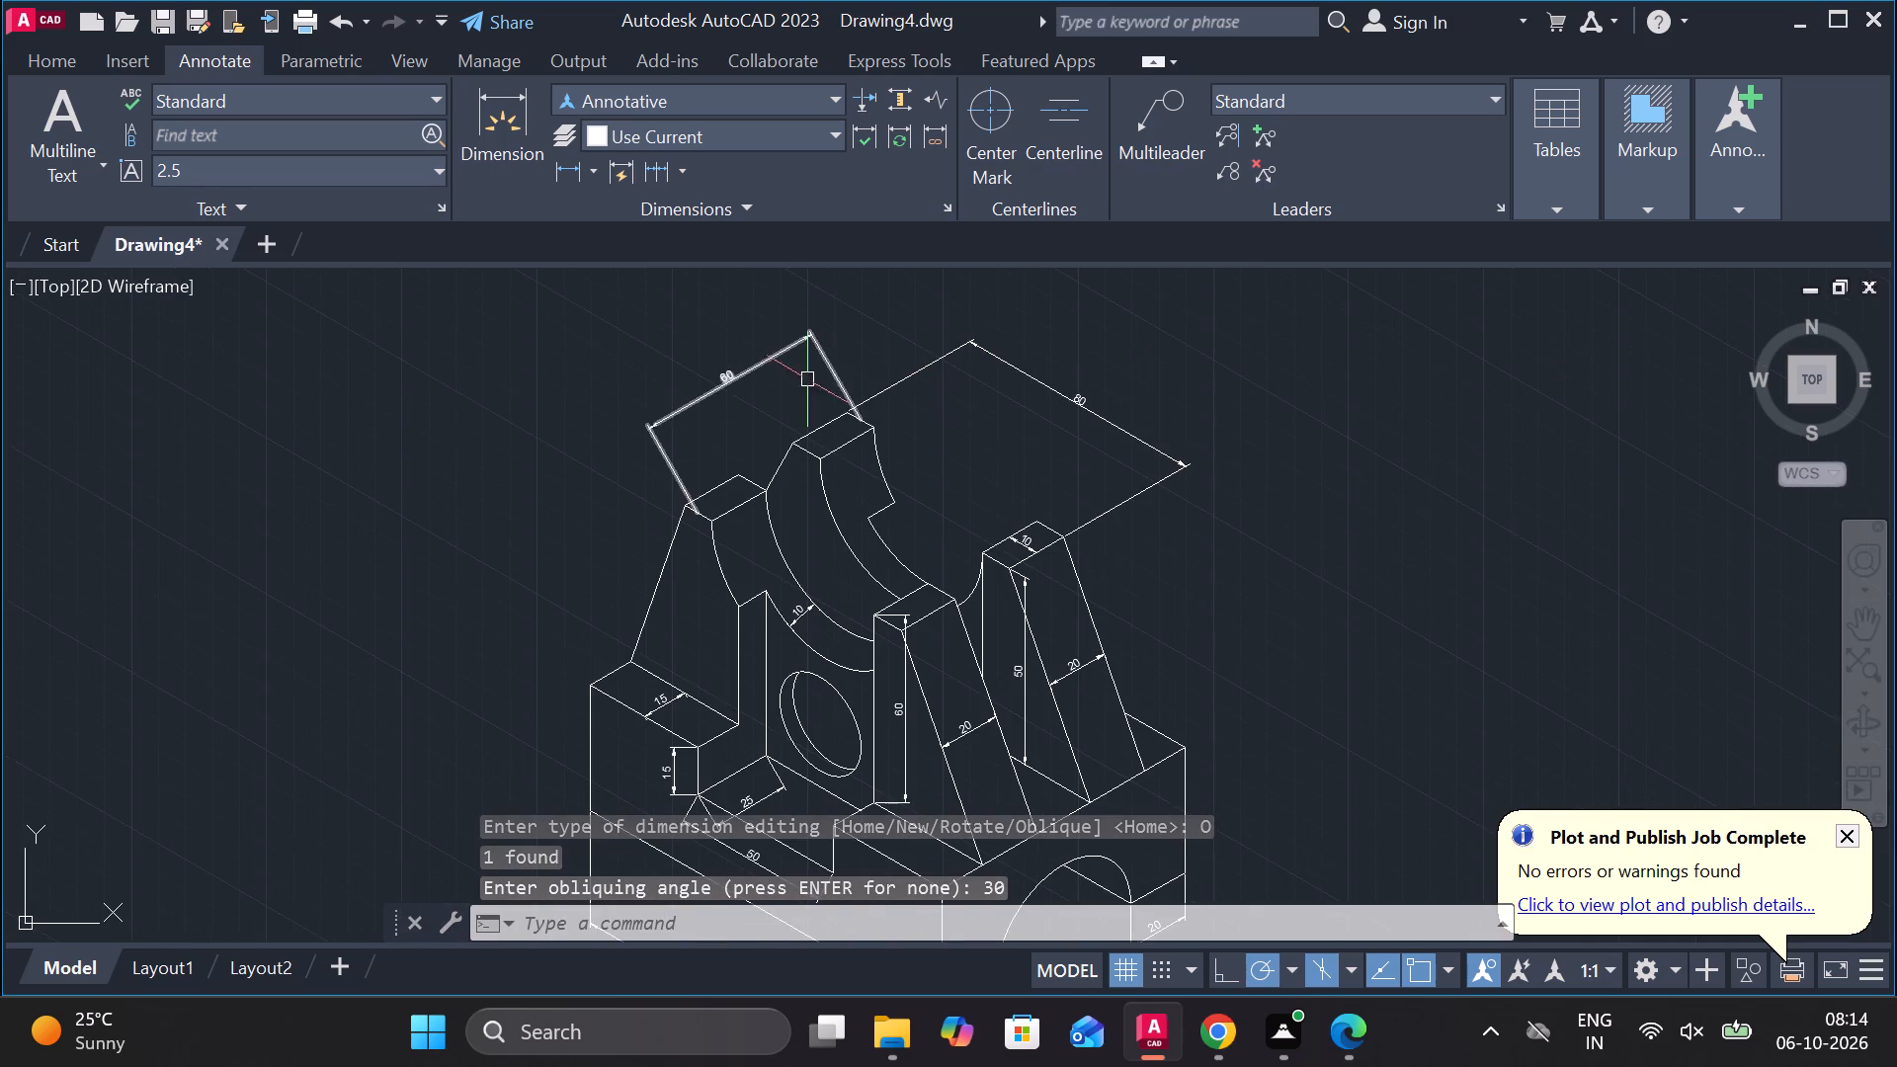
click(756, 364)
key(Return)
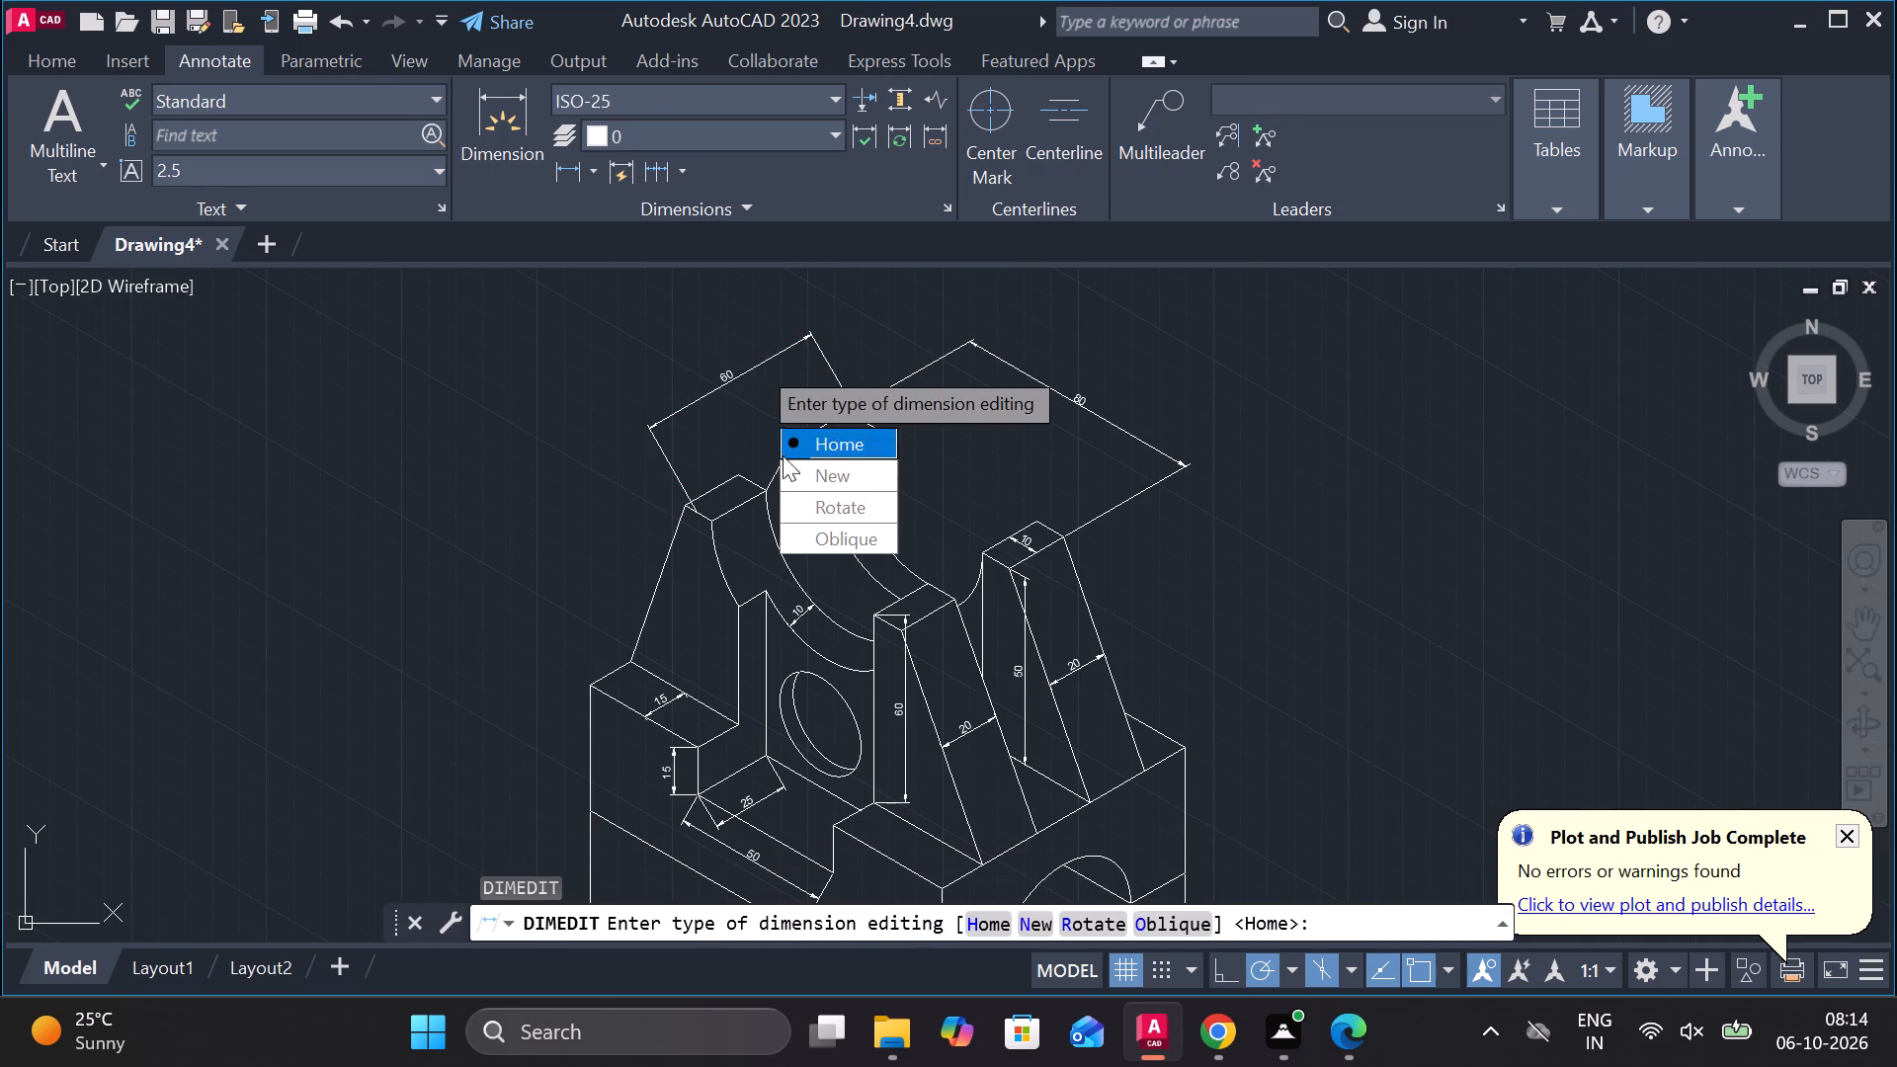
drag(826, 532, 756, 364)
text(150)
key(Return)
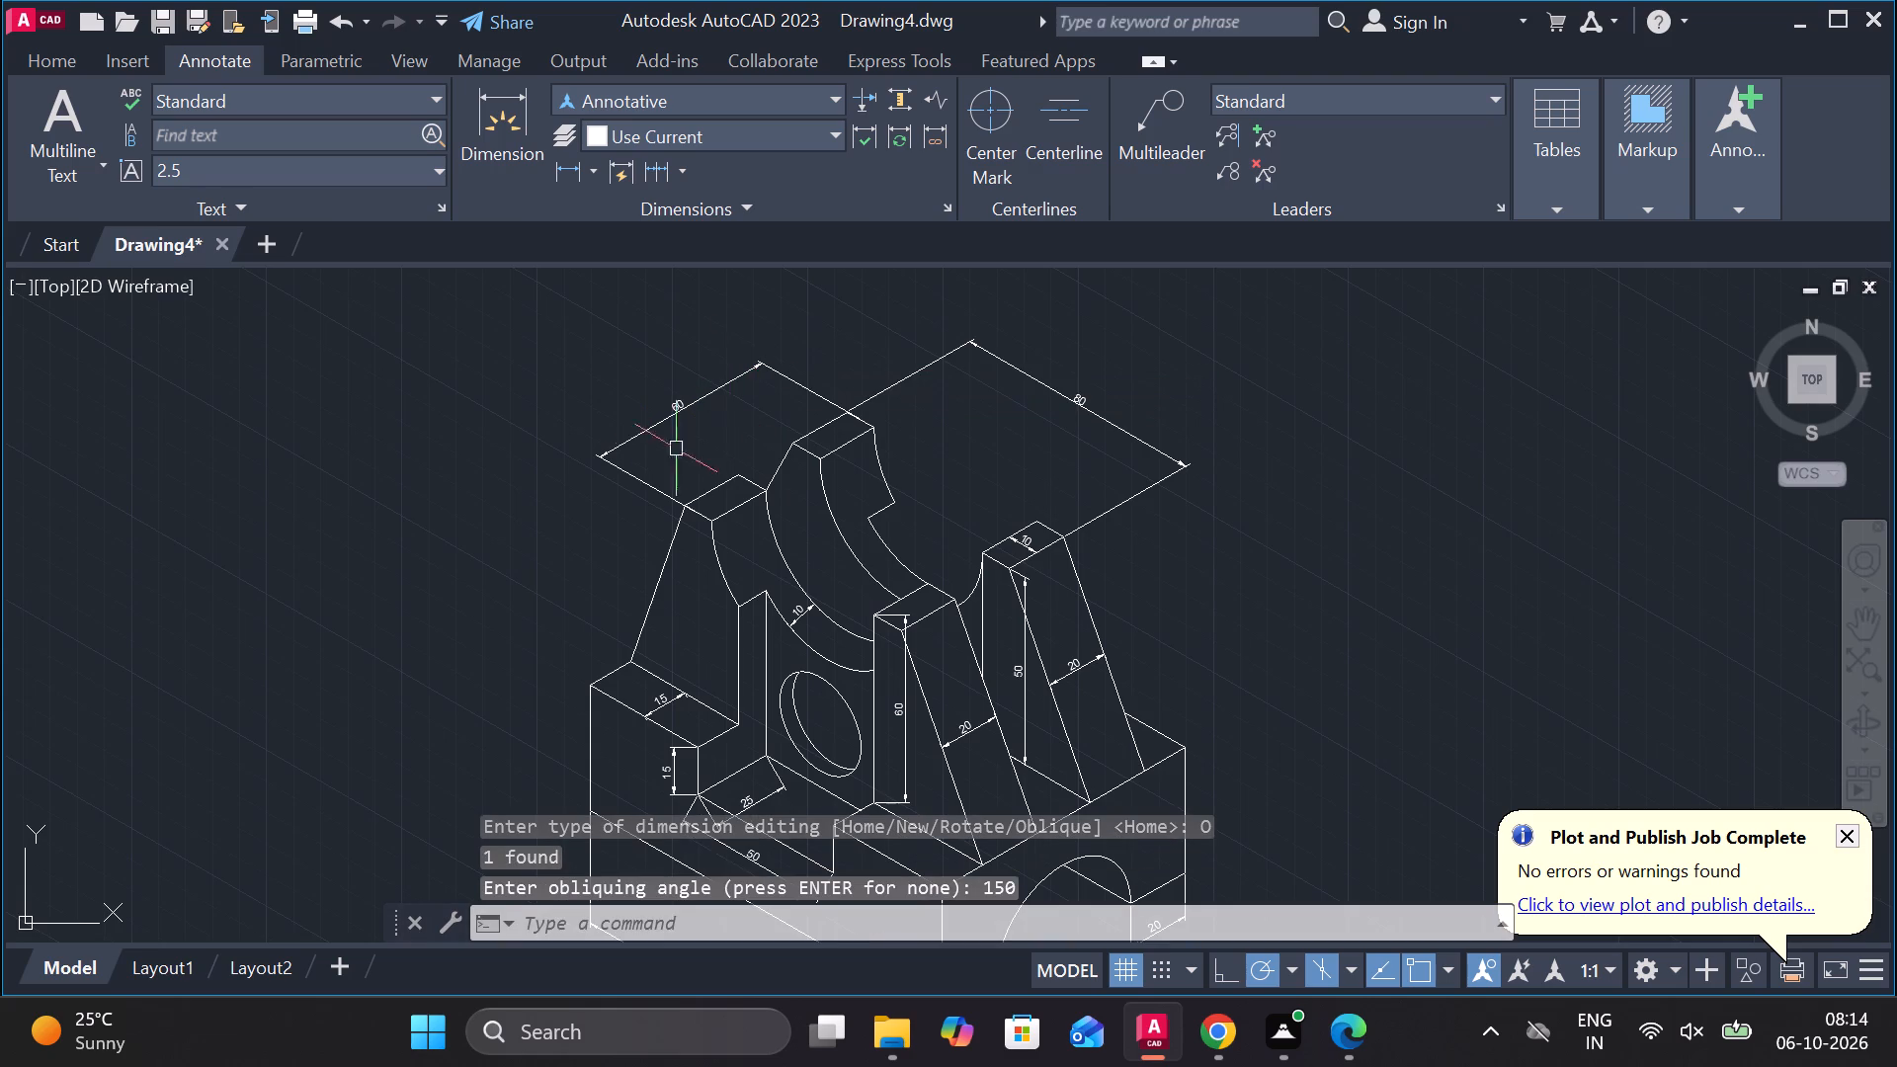
Set the oblique angle of the 15 dimension across the base's top ledge to 150 degrees.
middle_drag(578, 488, 748, 362)
scroll(804, 619, up, 2)
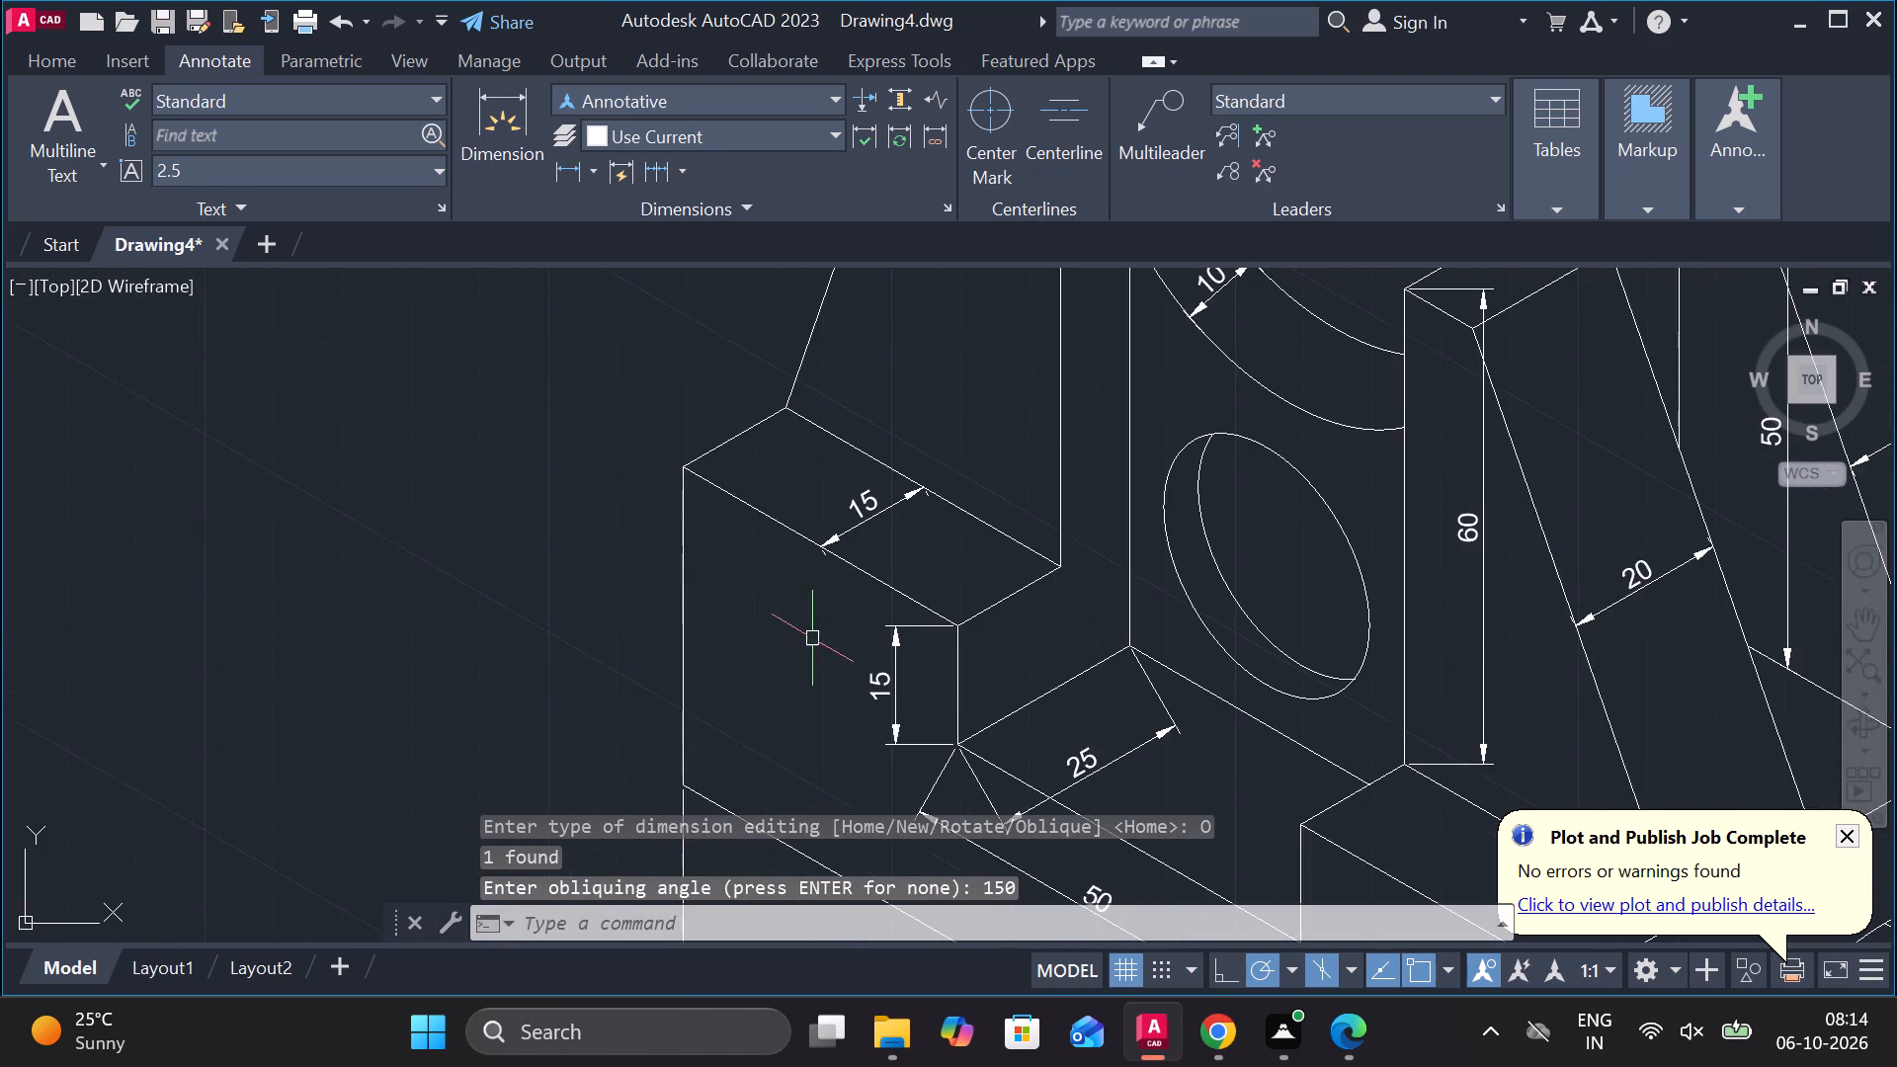
middle_drag(813, 640, 774, 623)
click(844, 488)
key(Return)
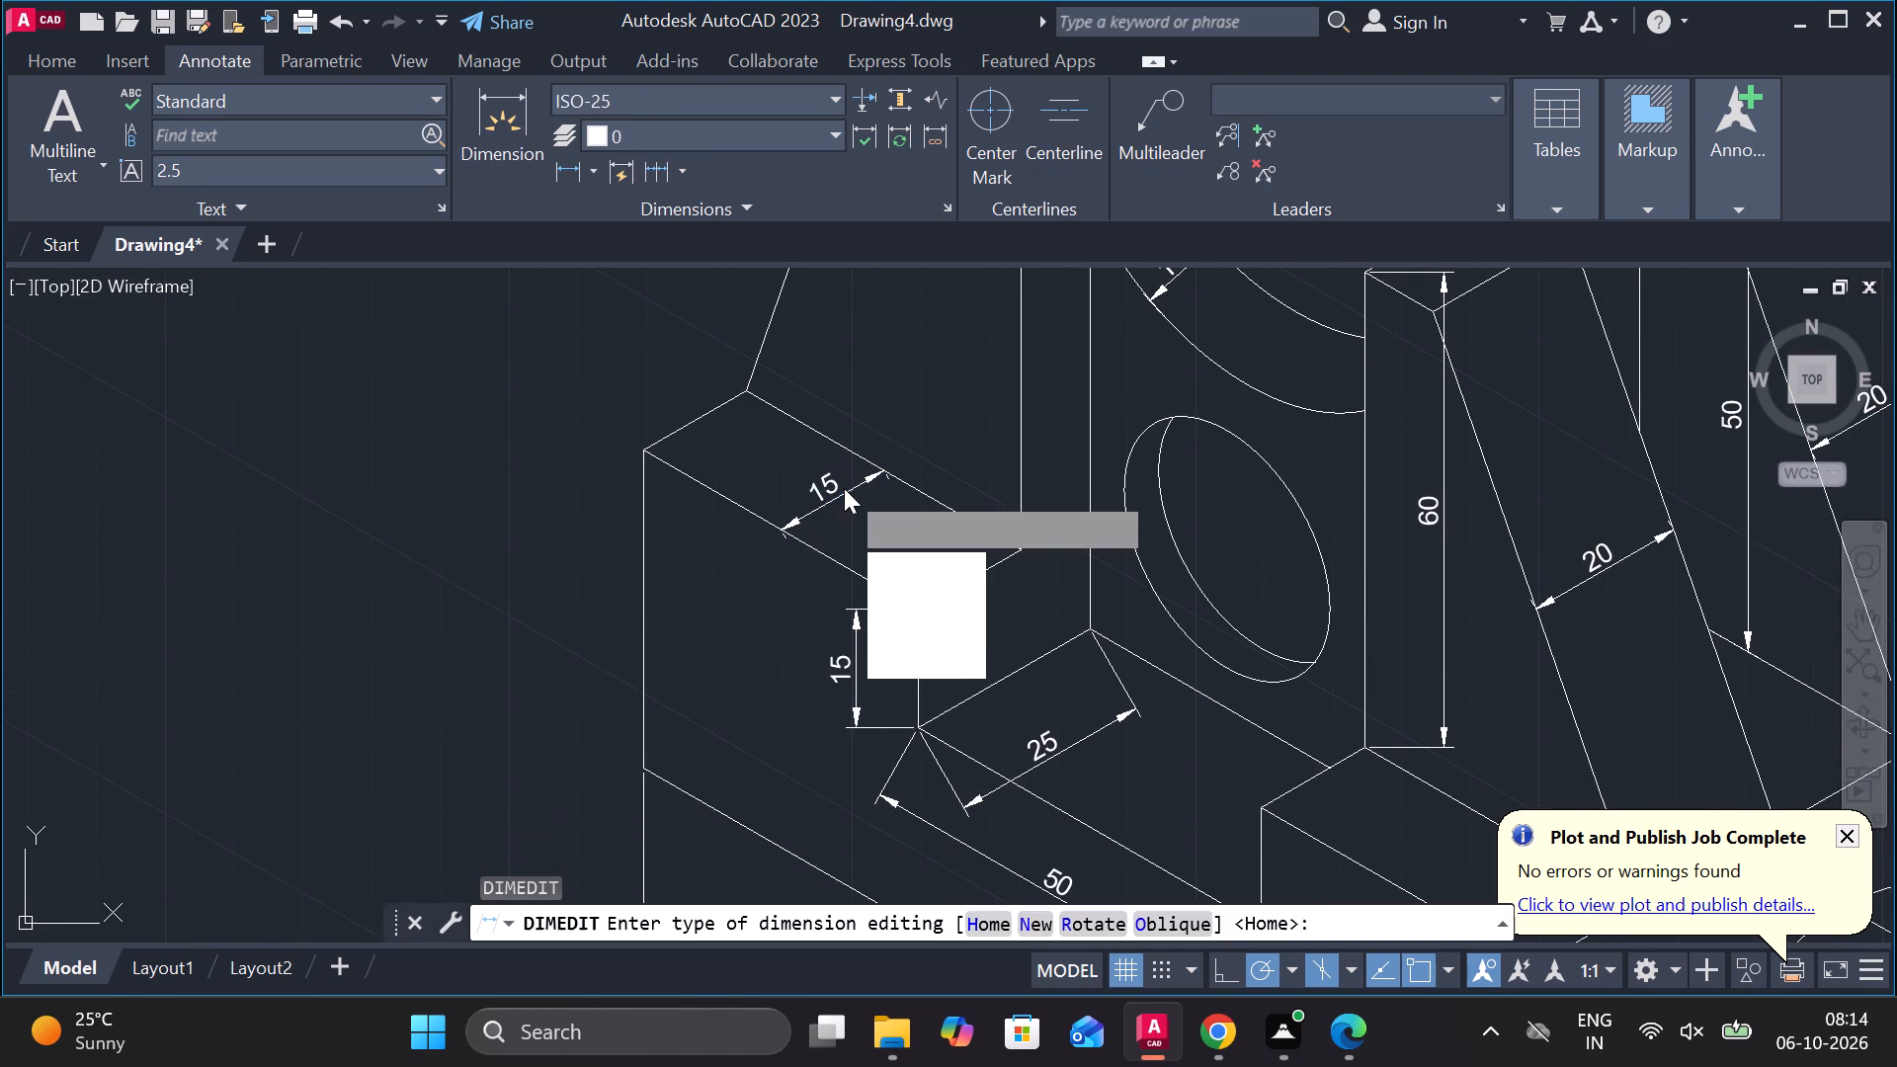
drag(904, 654, 844, 488)
text(150)
key(Return)
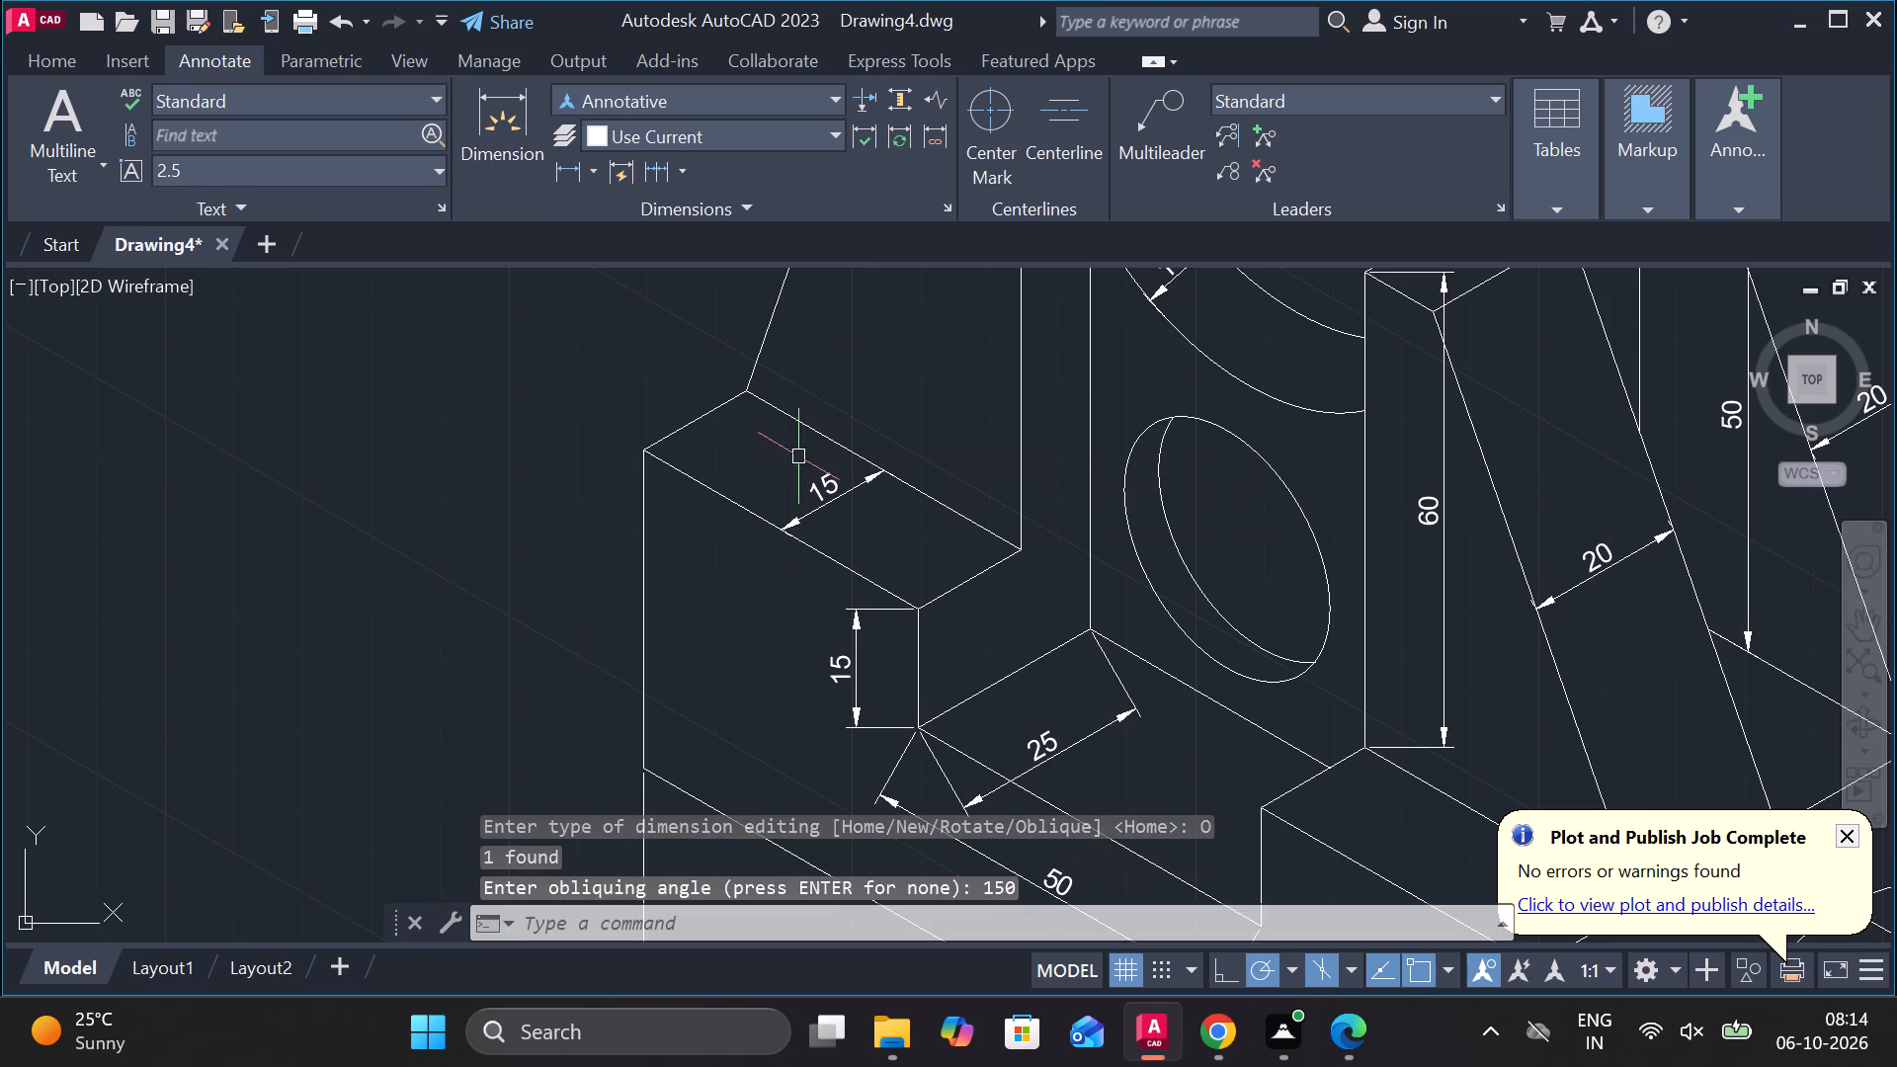
Set the oblique angle of the vertical 15 dimension beside the base's notch to 150 degrees.
click(851, 640)
key(Return)
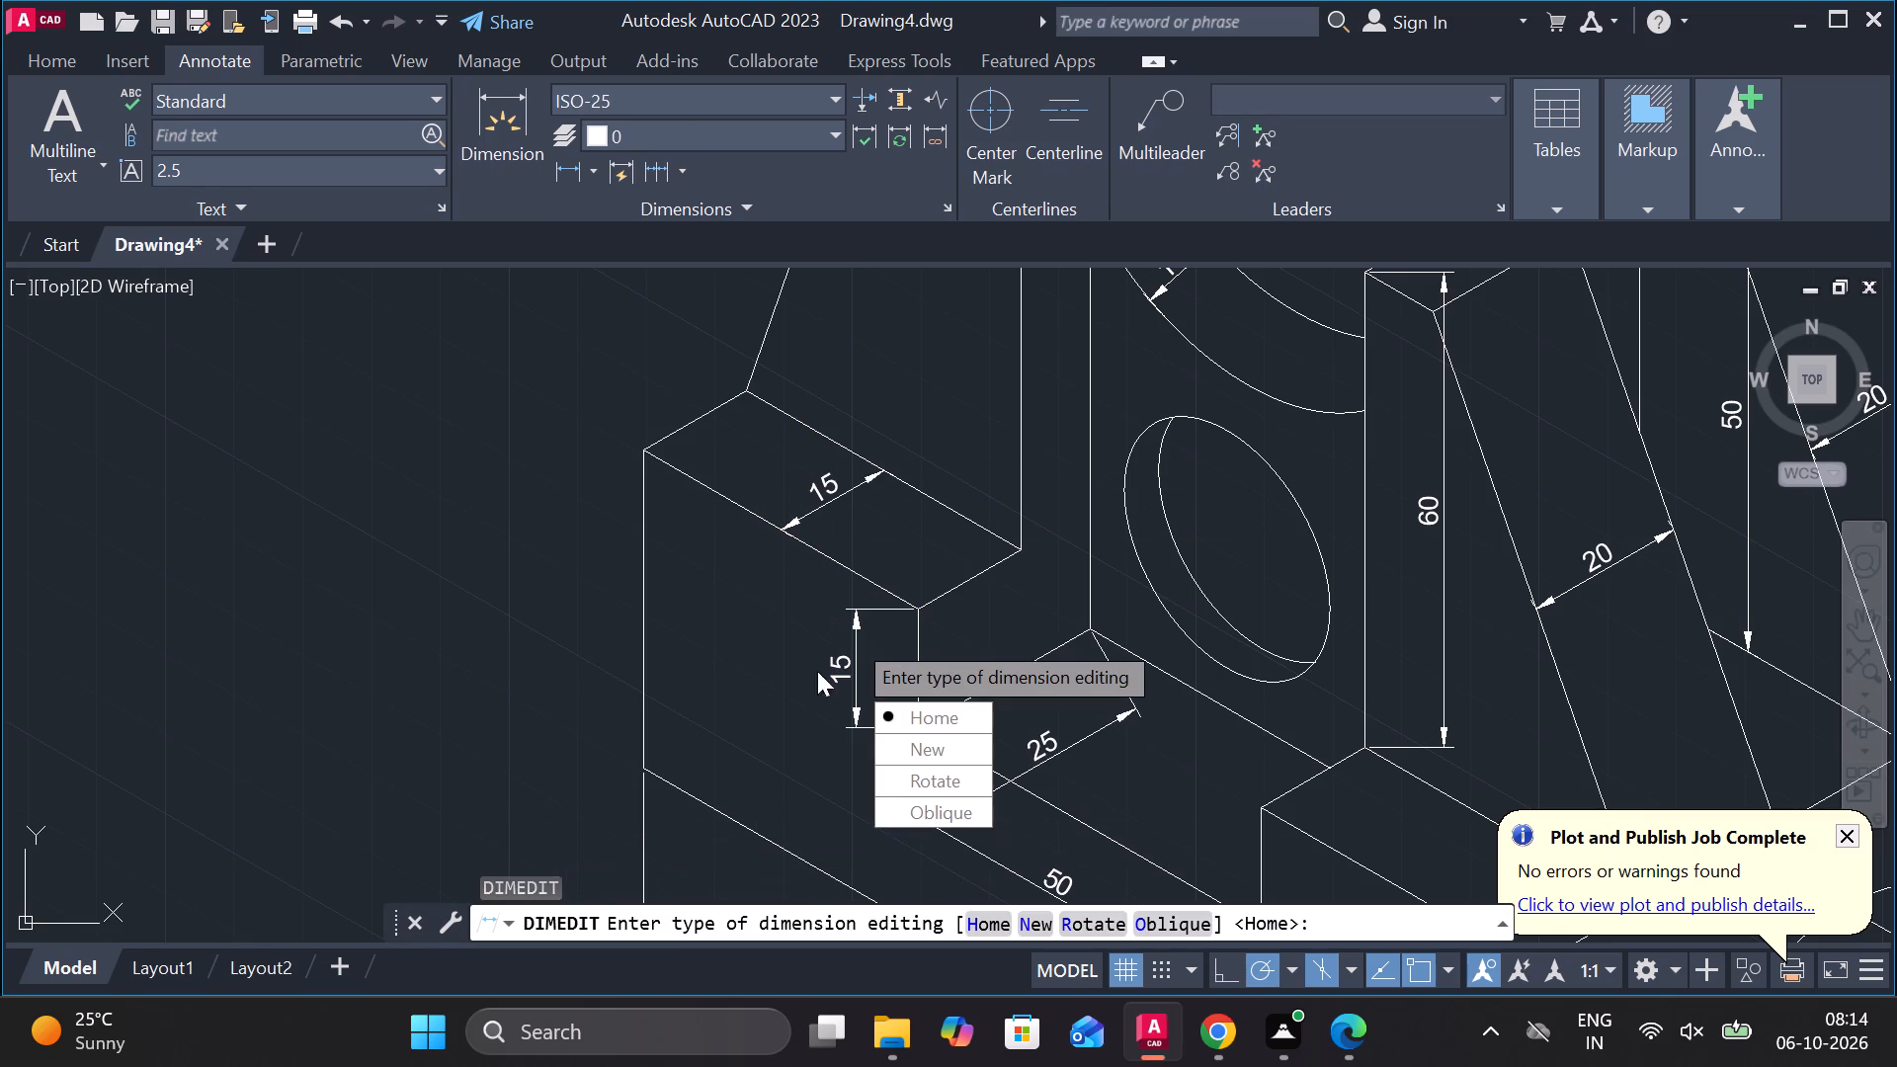
drag(906, 804, 850, 612)
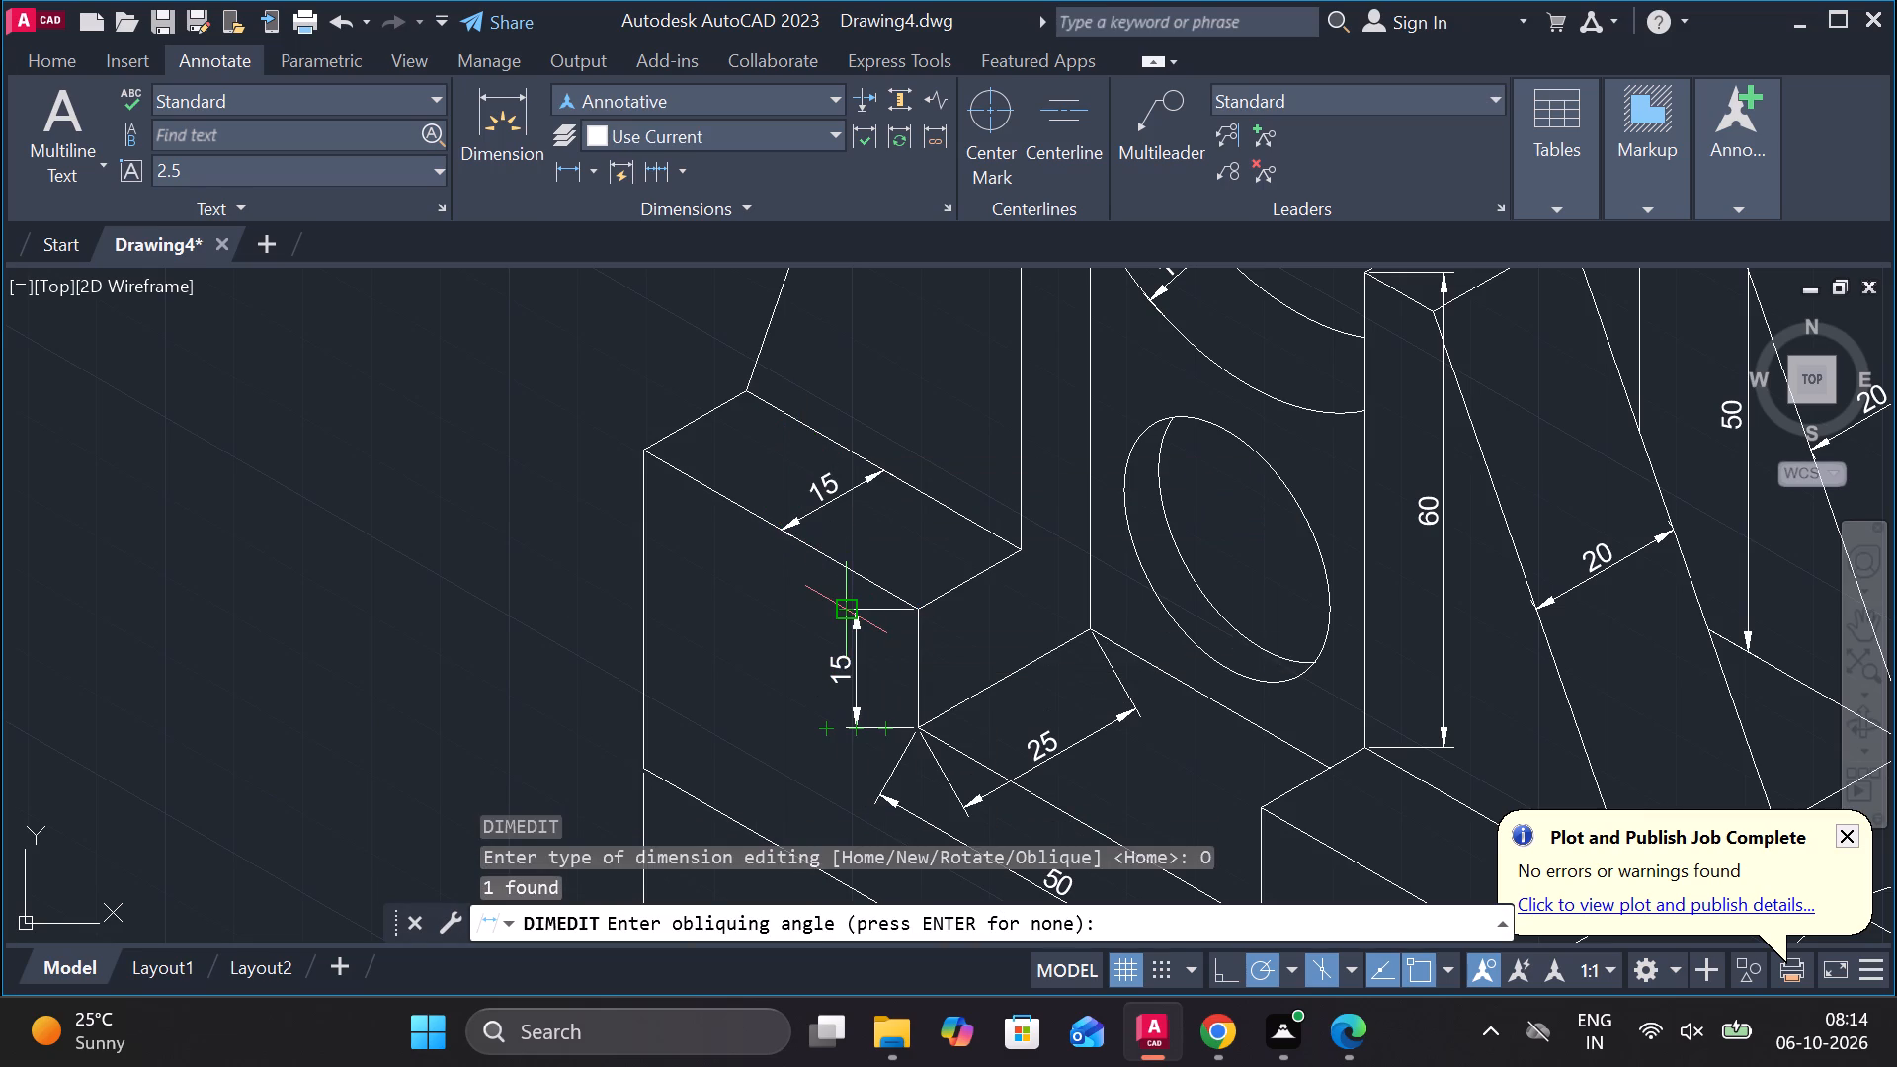
text(150)
key(Return)
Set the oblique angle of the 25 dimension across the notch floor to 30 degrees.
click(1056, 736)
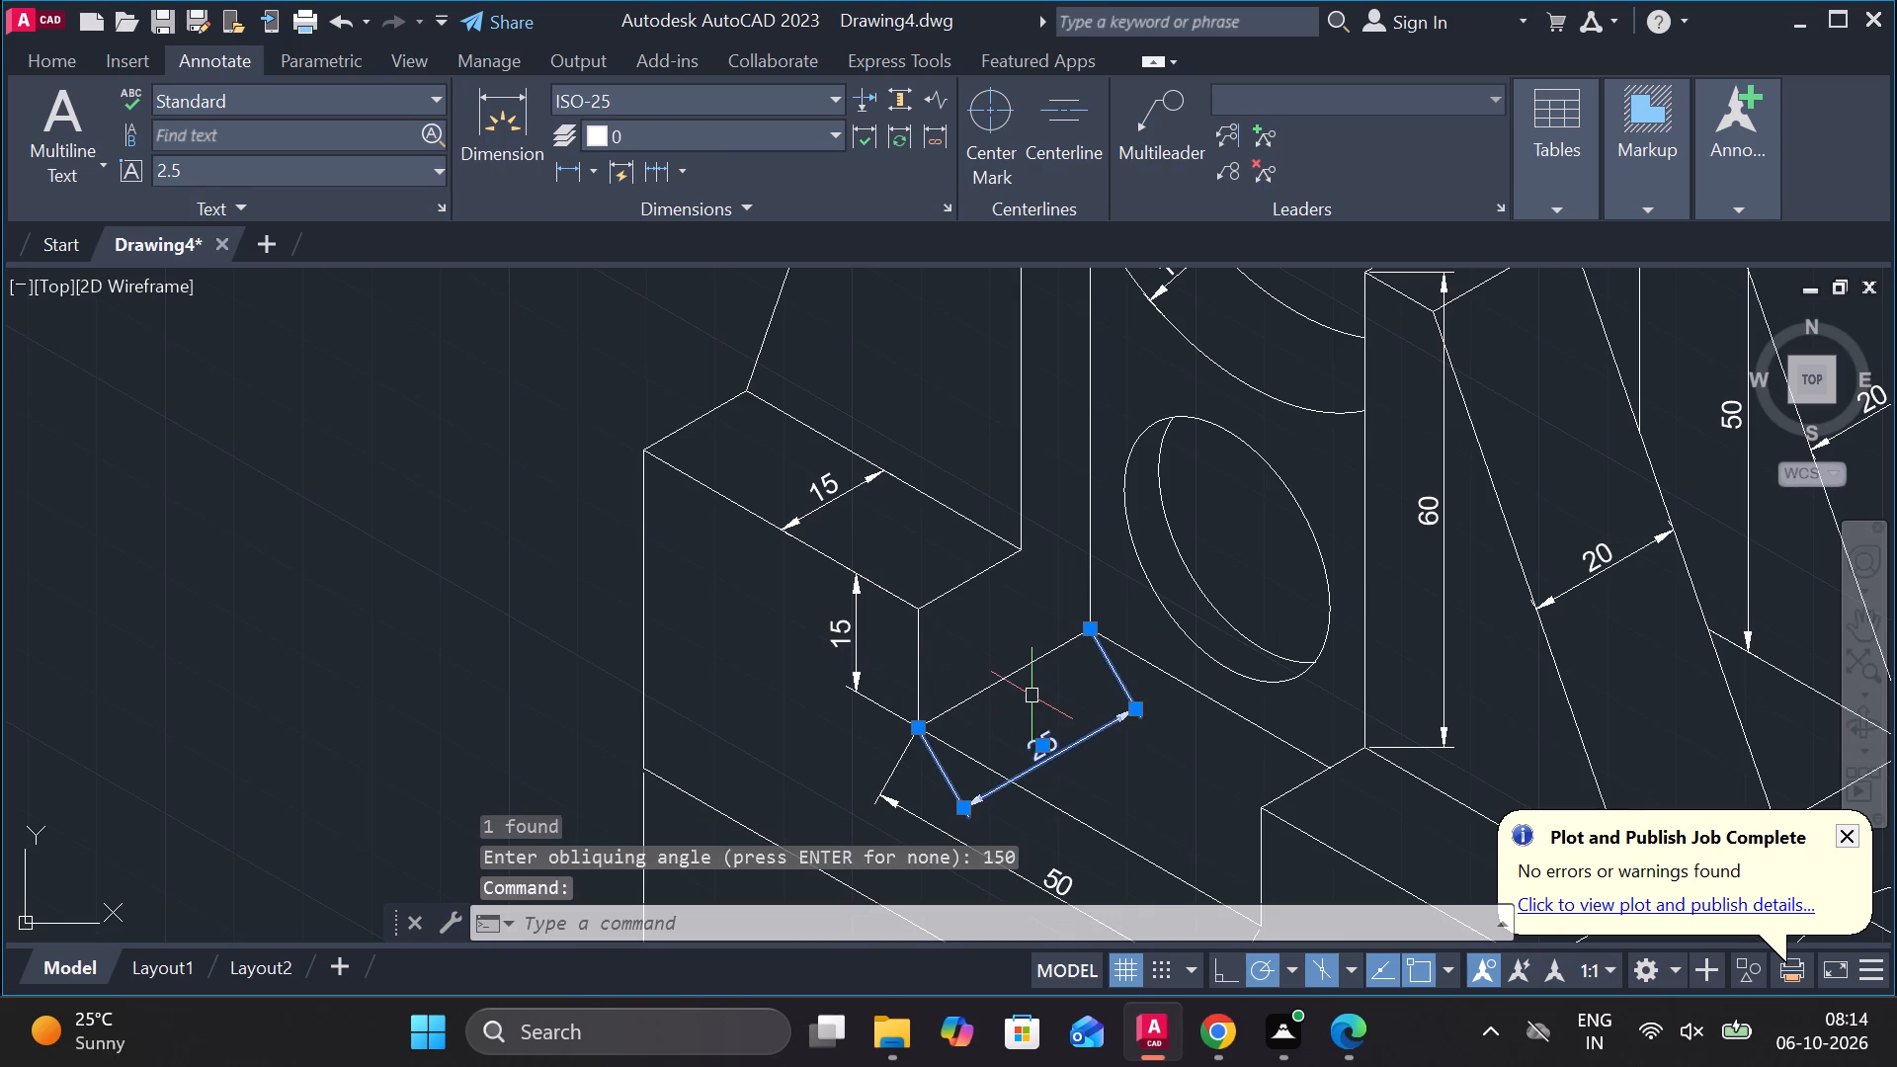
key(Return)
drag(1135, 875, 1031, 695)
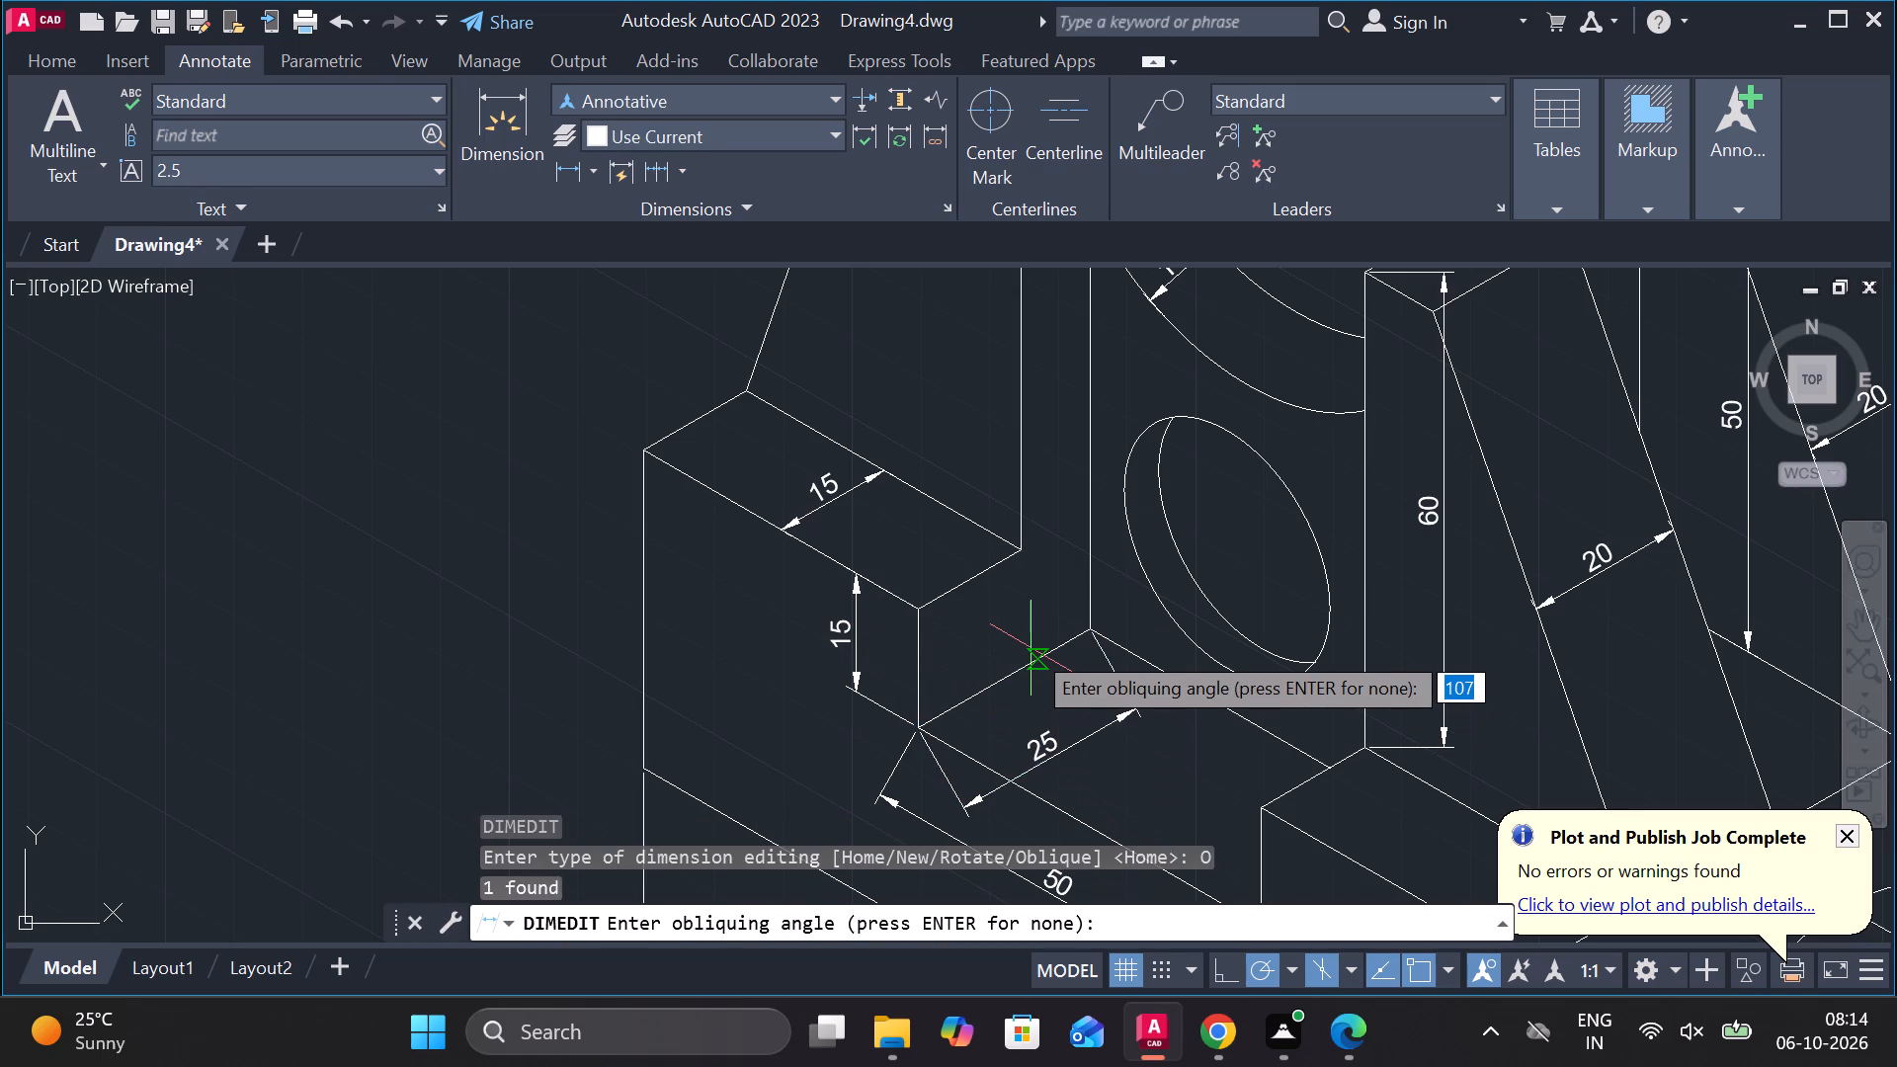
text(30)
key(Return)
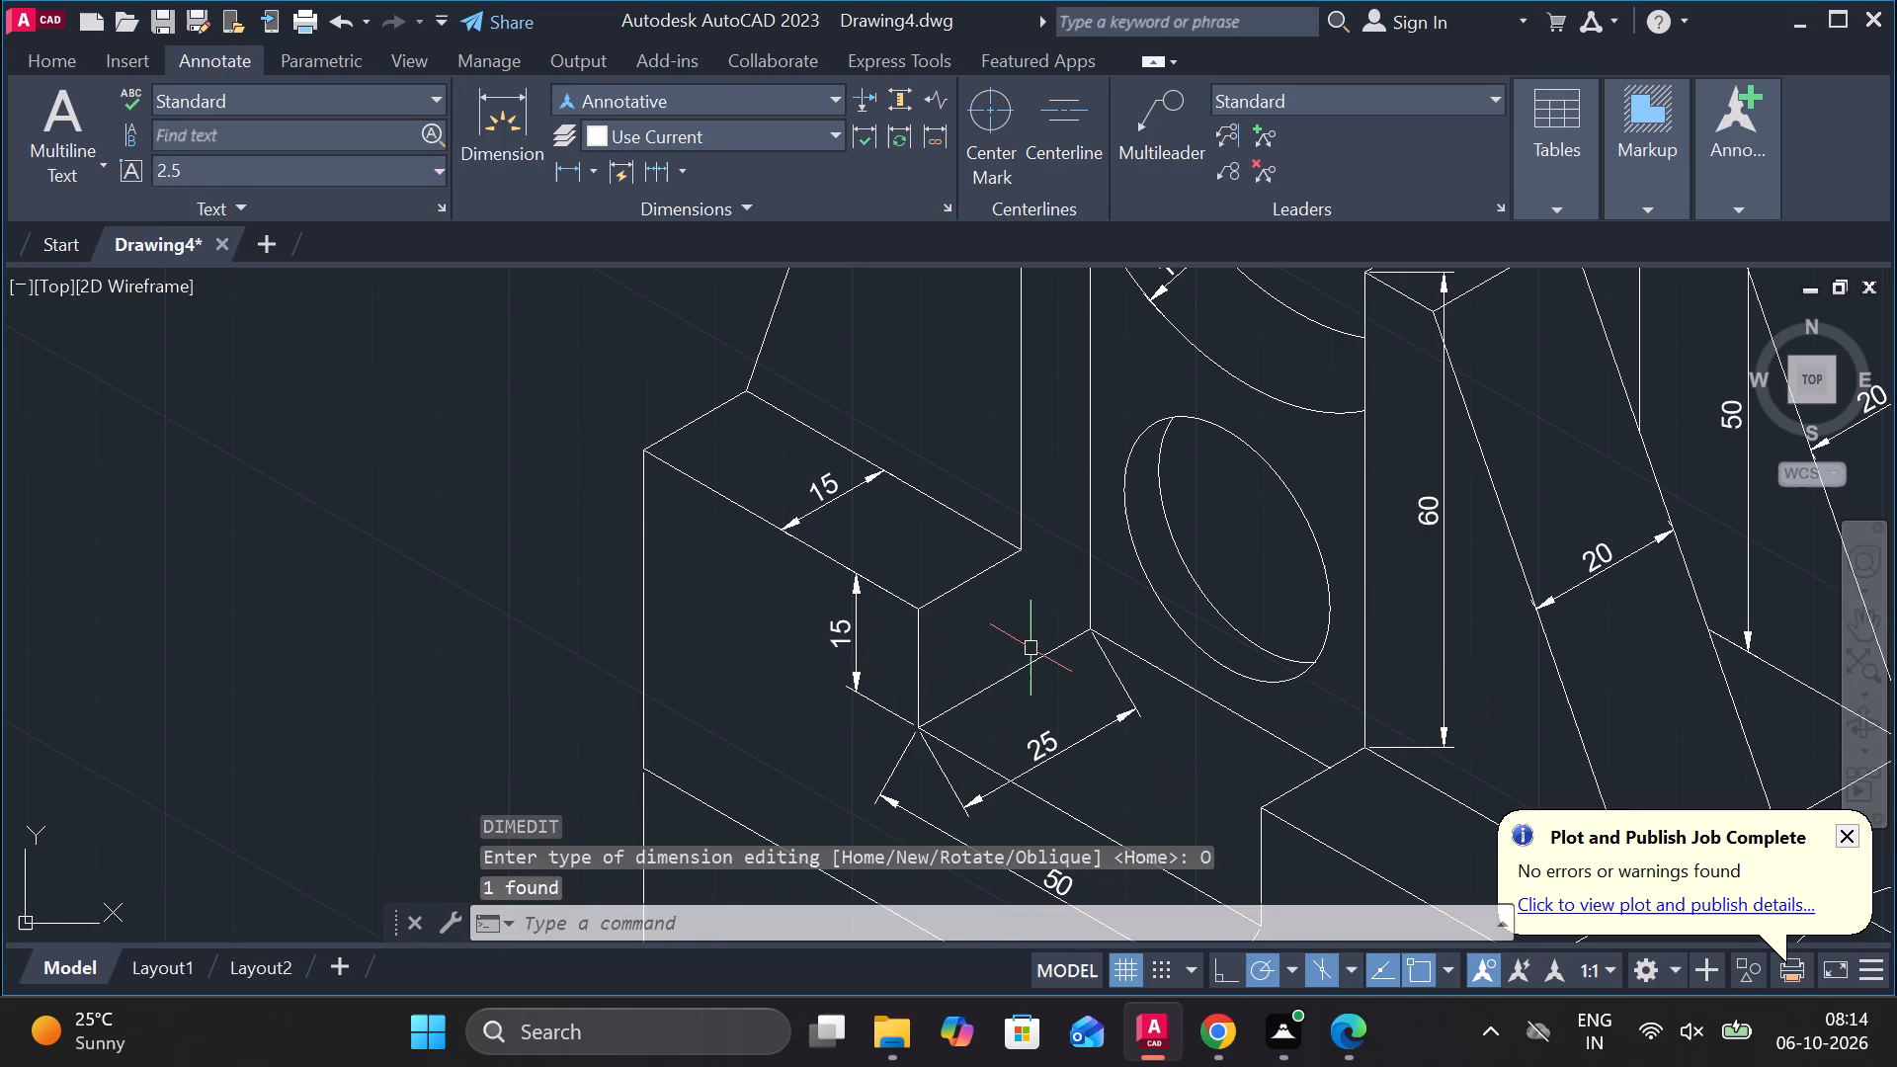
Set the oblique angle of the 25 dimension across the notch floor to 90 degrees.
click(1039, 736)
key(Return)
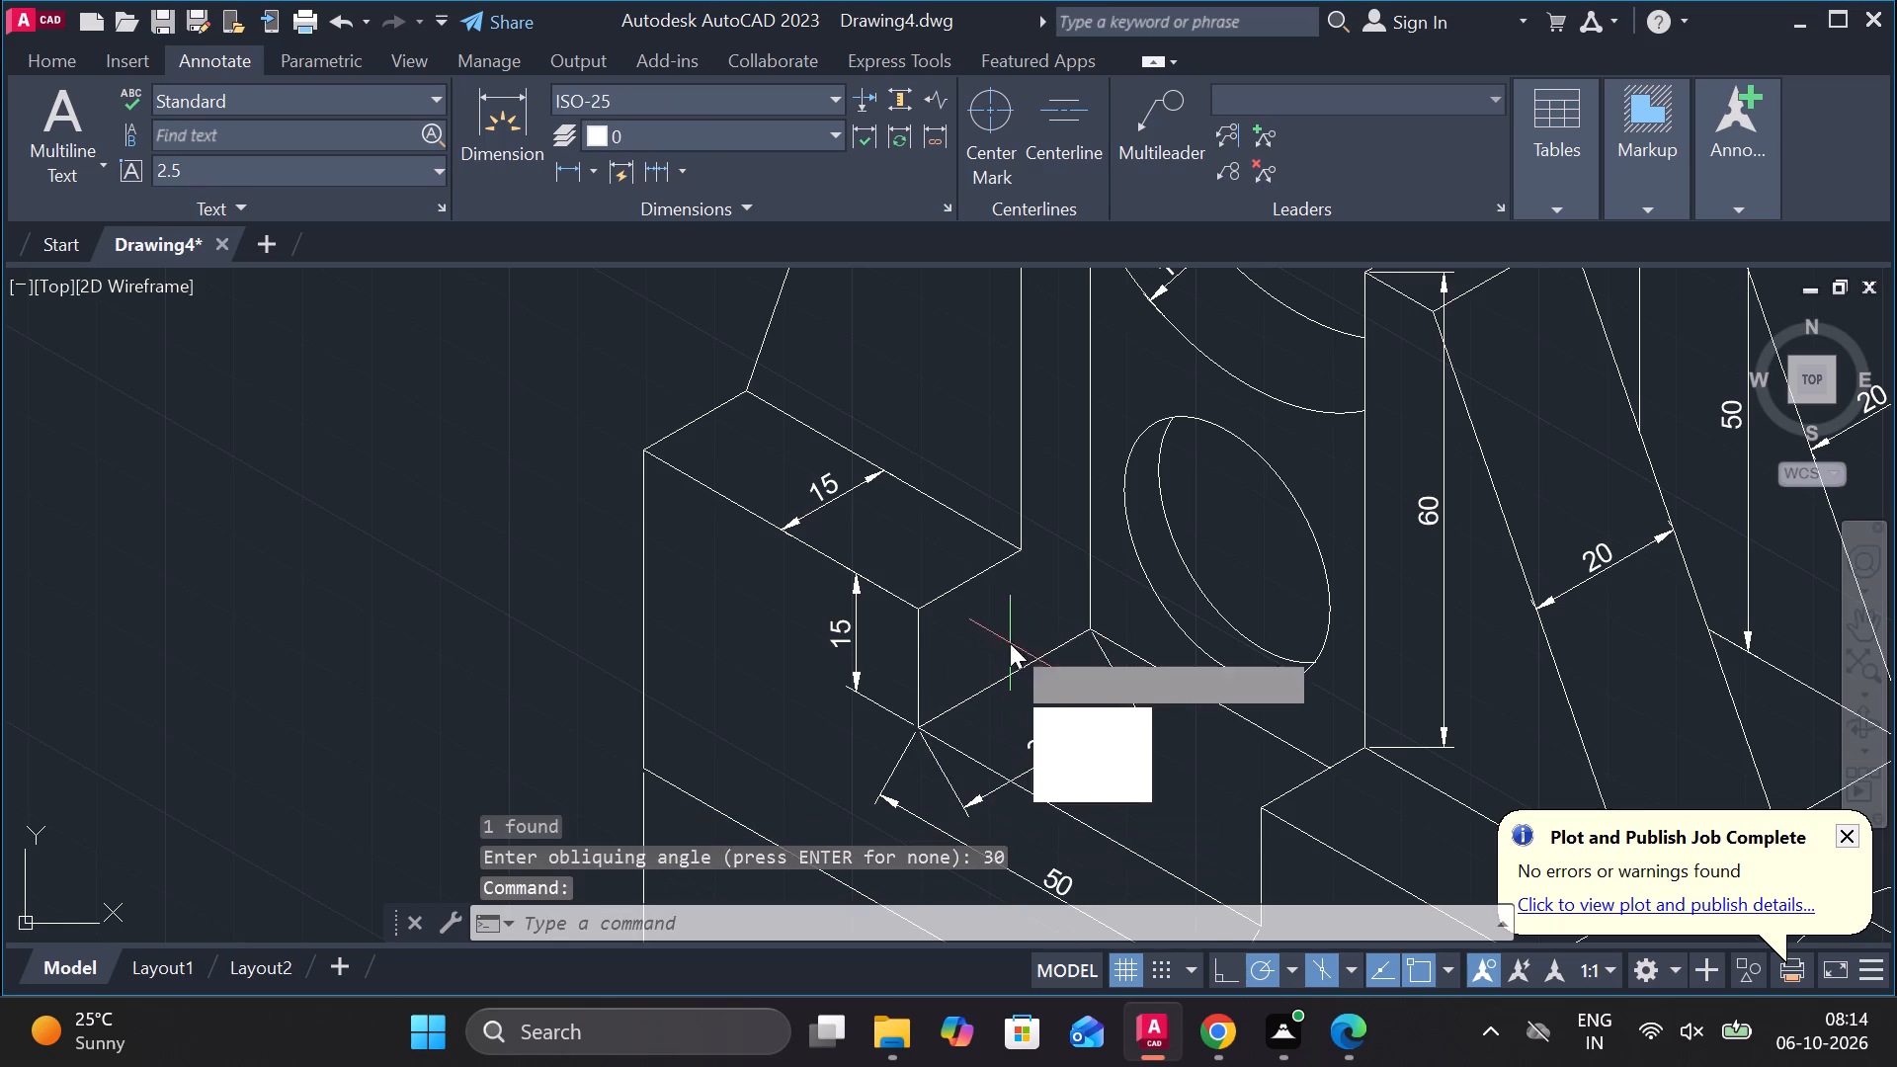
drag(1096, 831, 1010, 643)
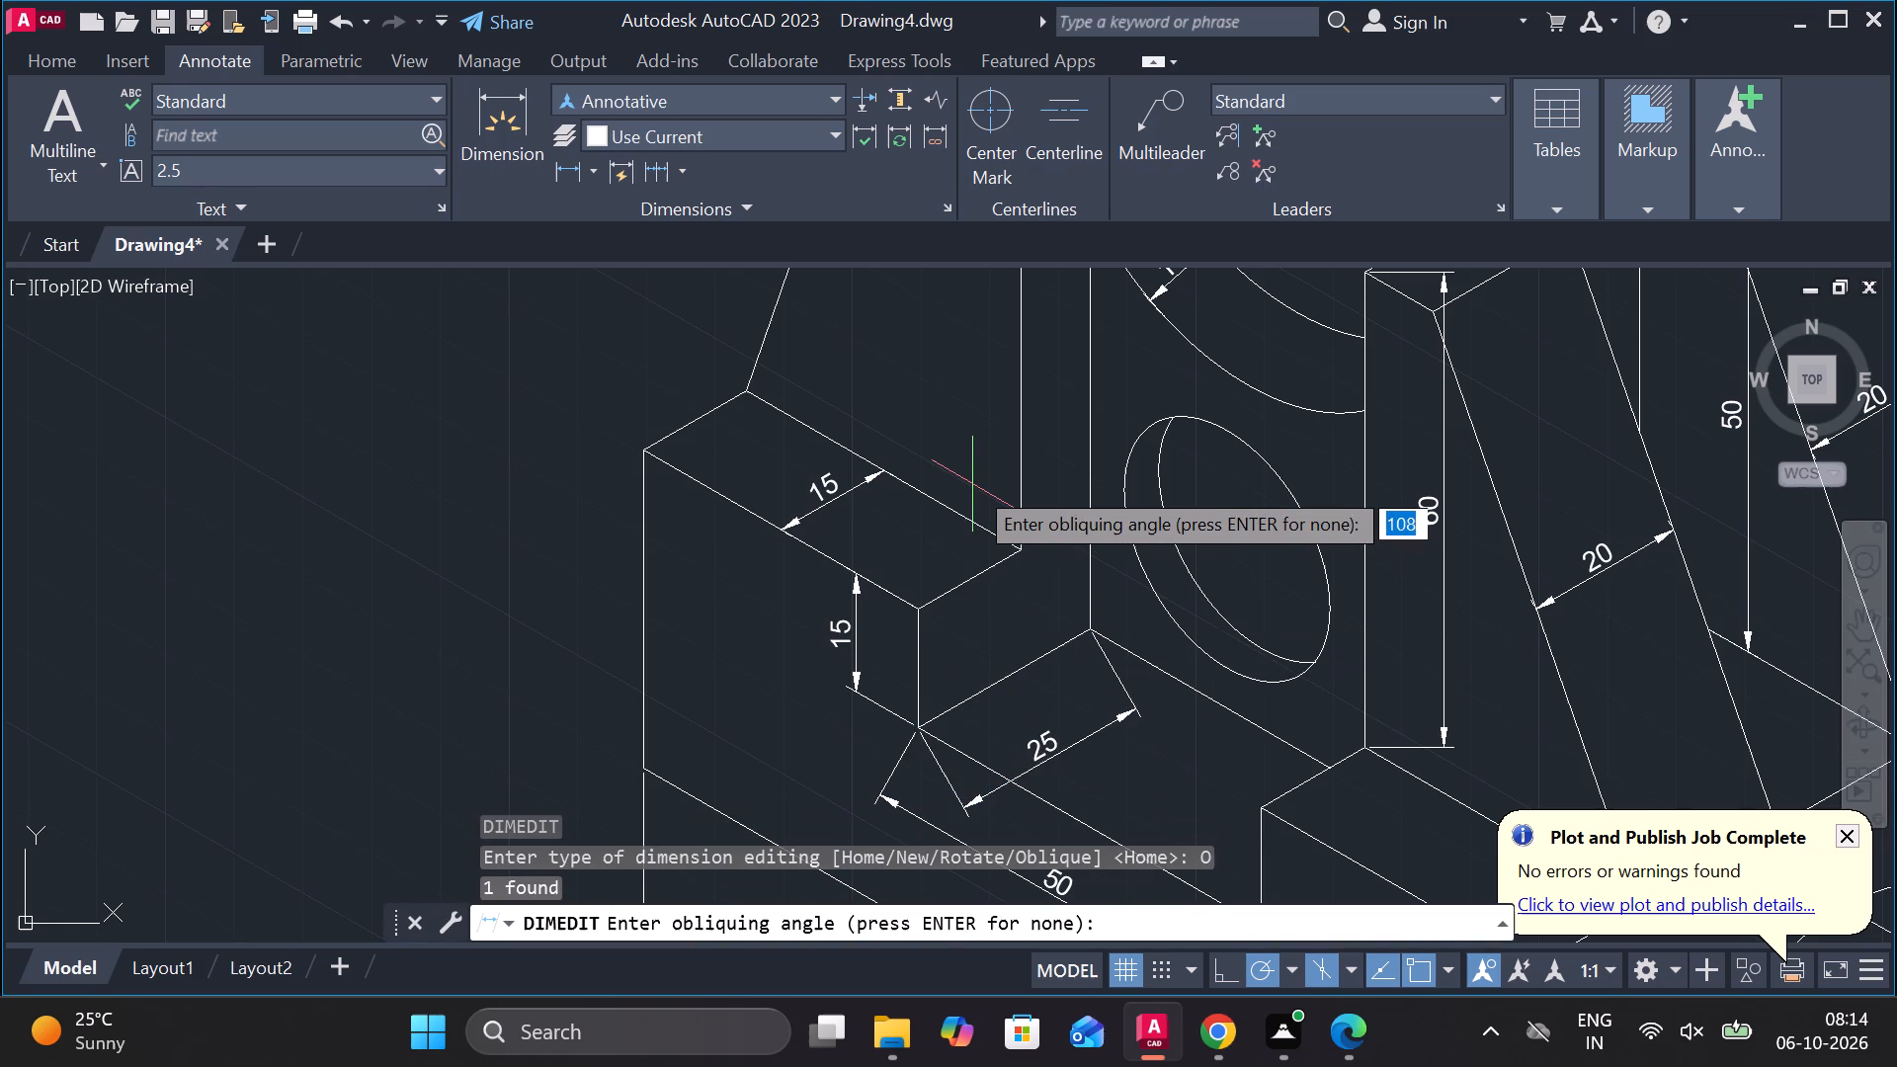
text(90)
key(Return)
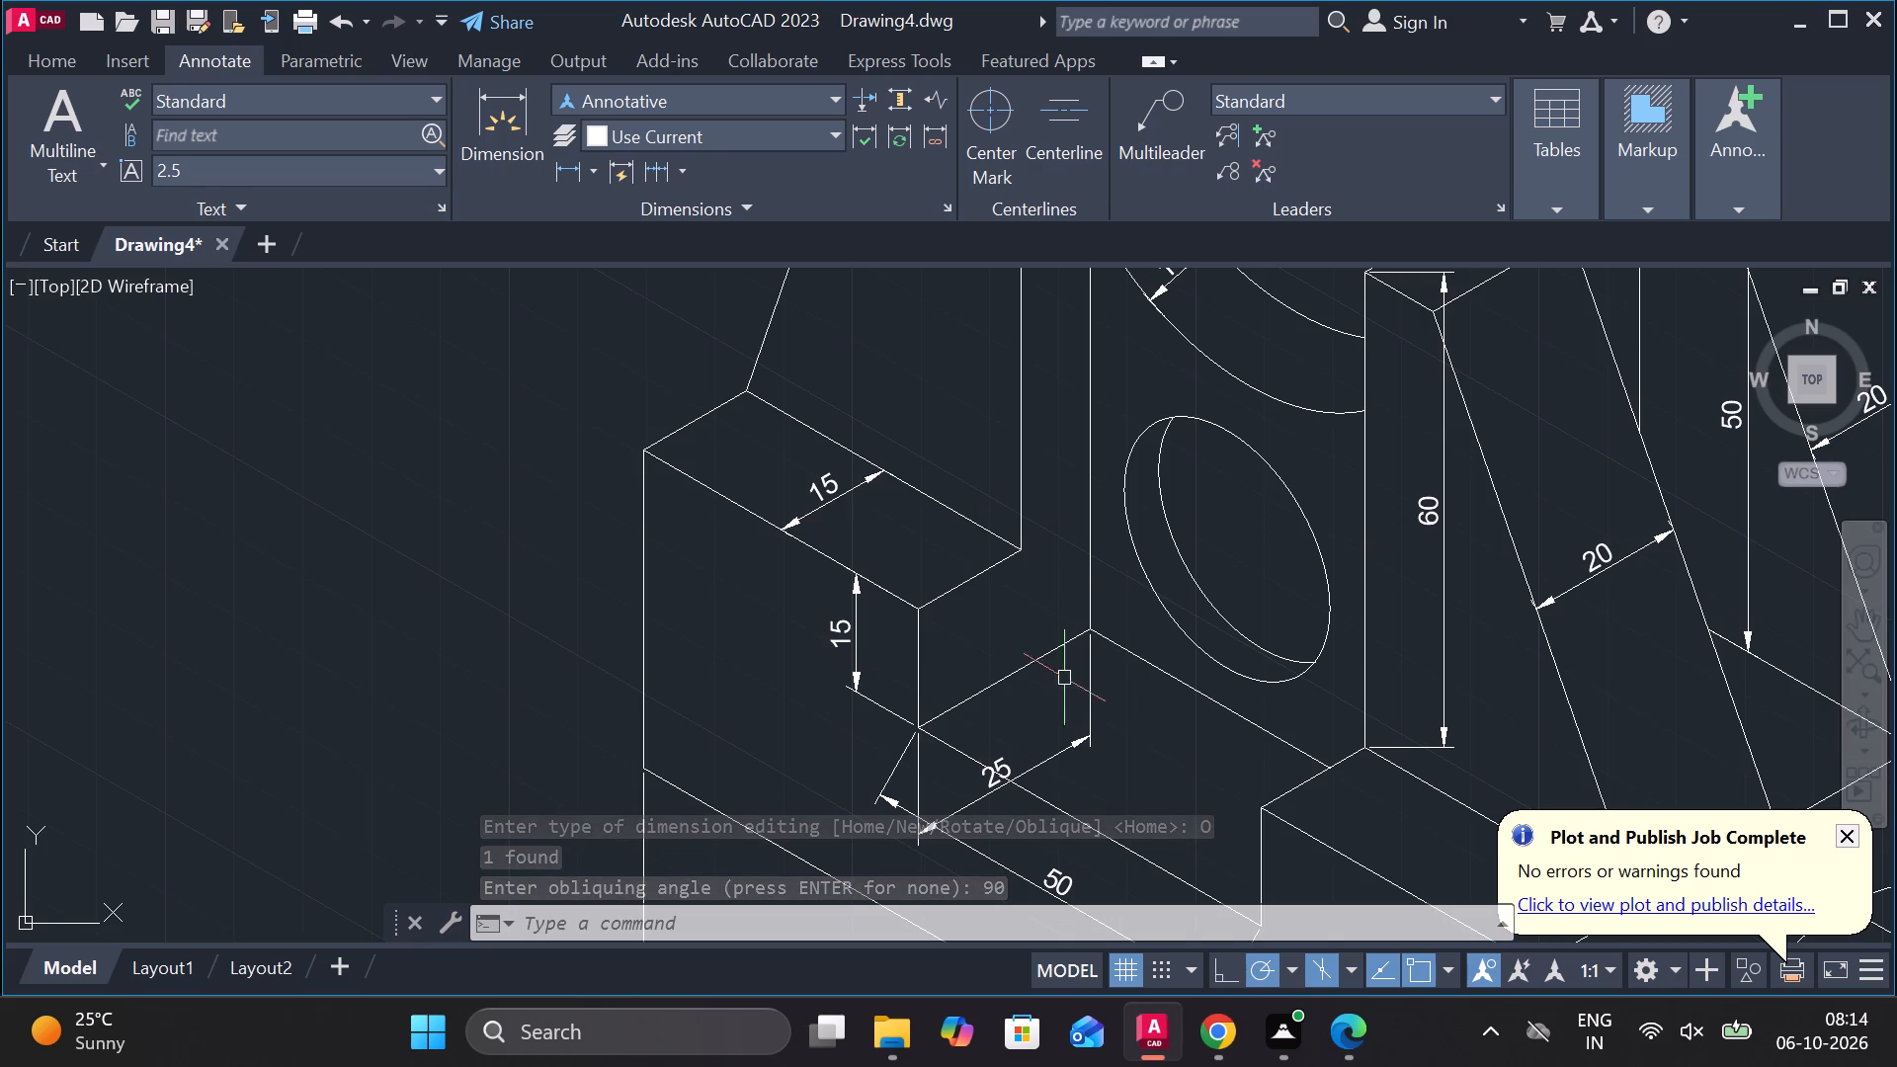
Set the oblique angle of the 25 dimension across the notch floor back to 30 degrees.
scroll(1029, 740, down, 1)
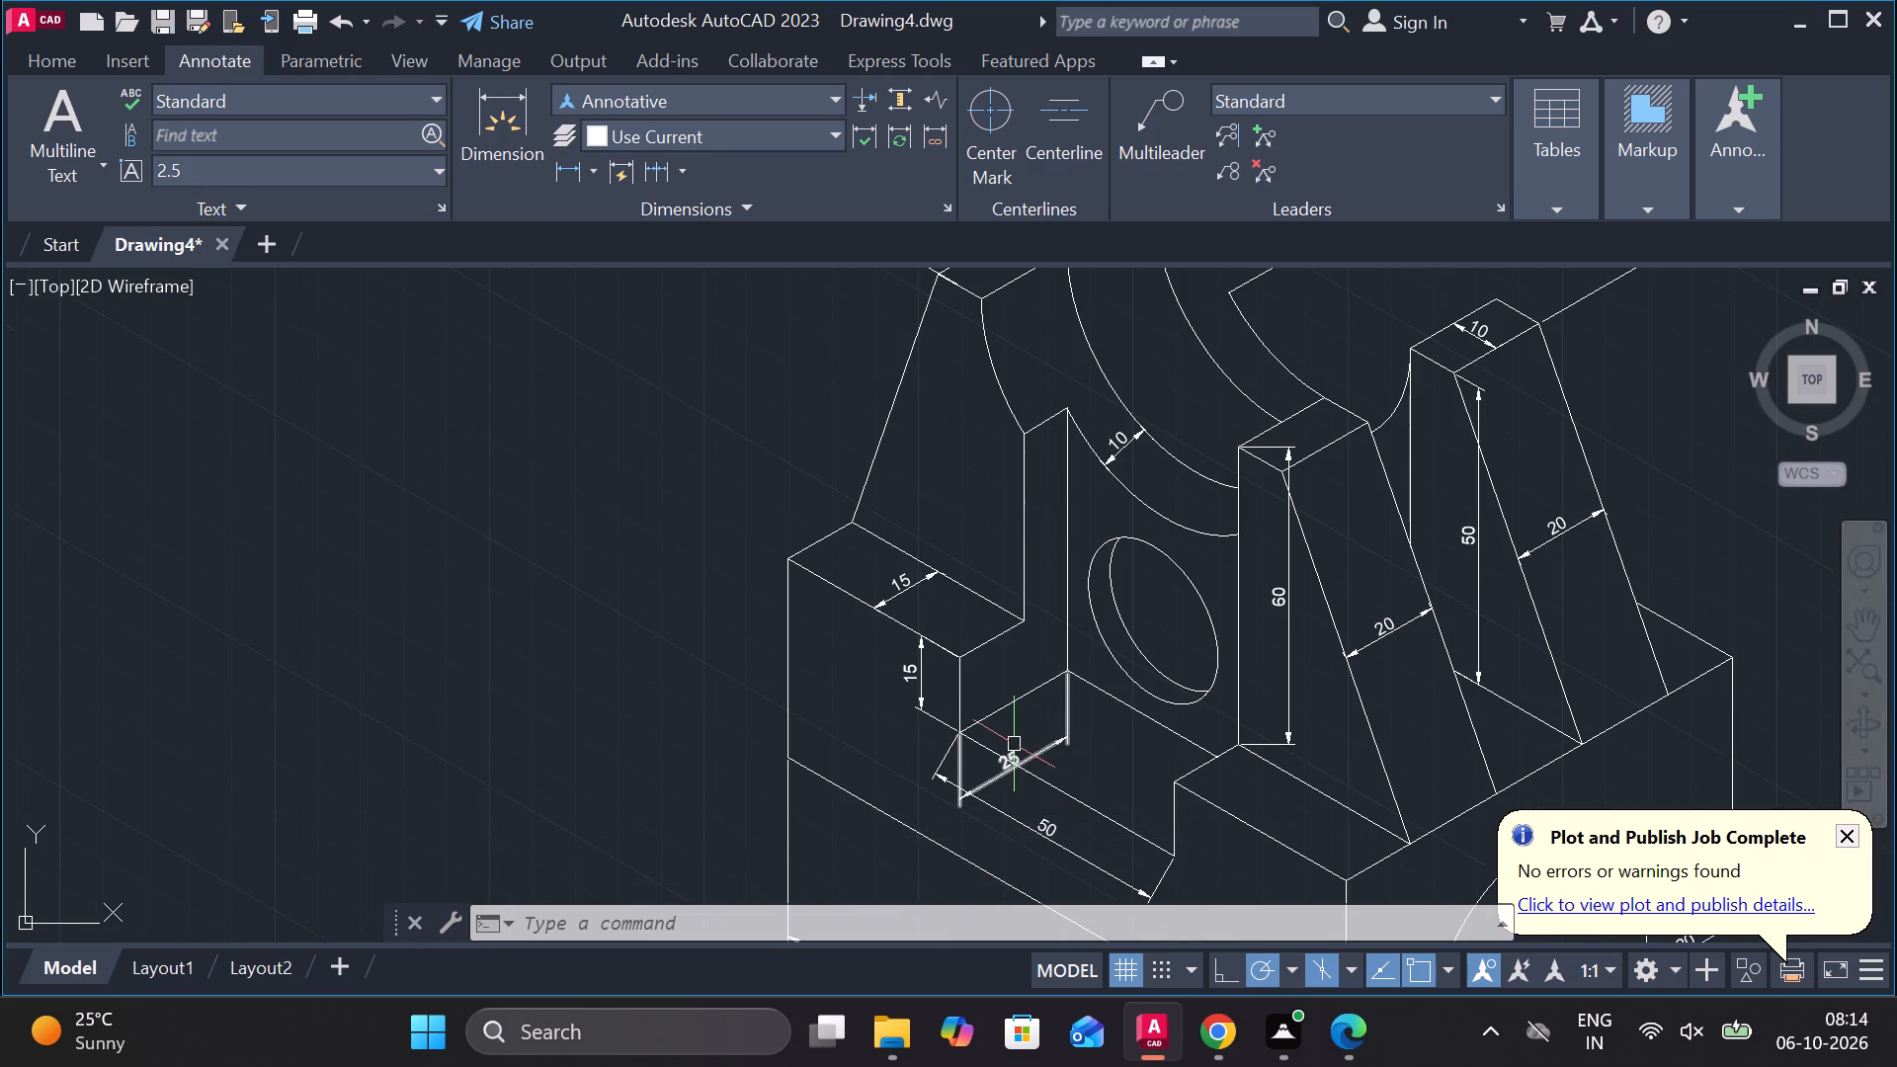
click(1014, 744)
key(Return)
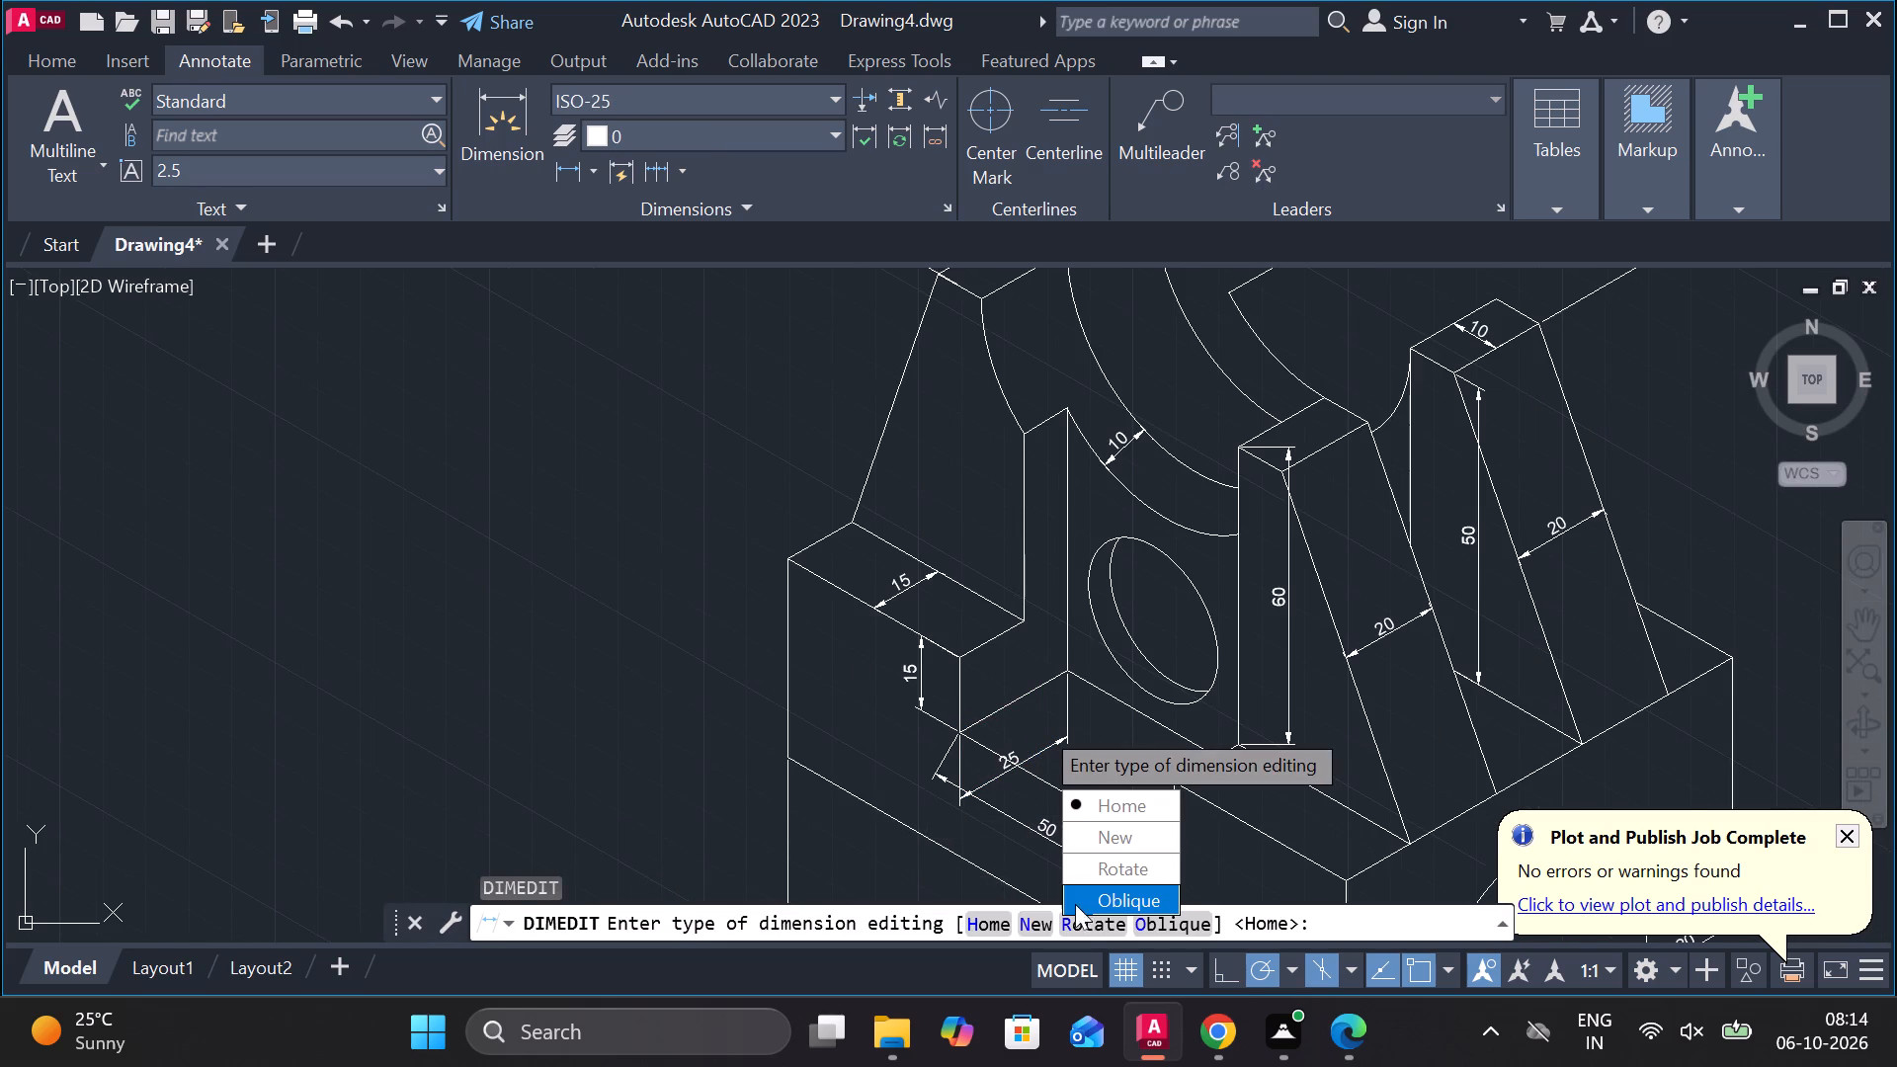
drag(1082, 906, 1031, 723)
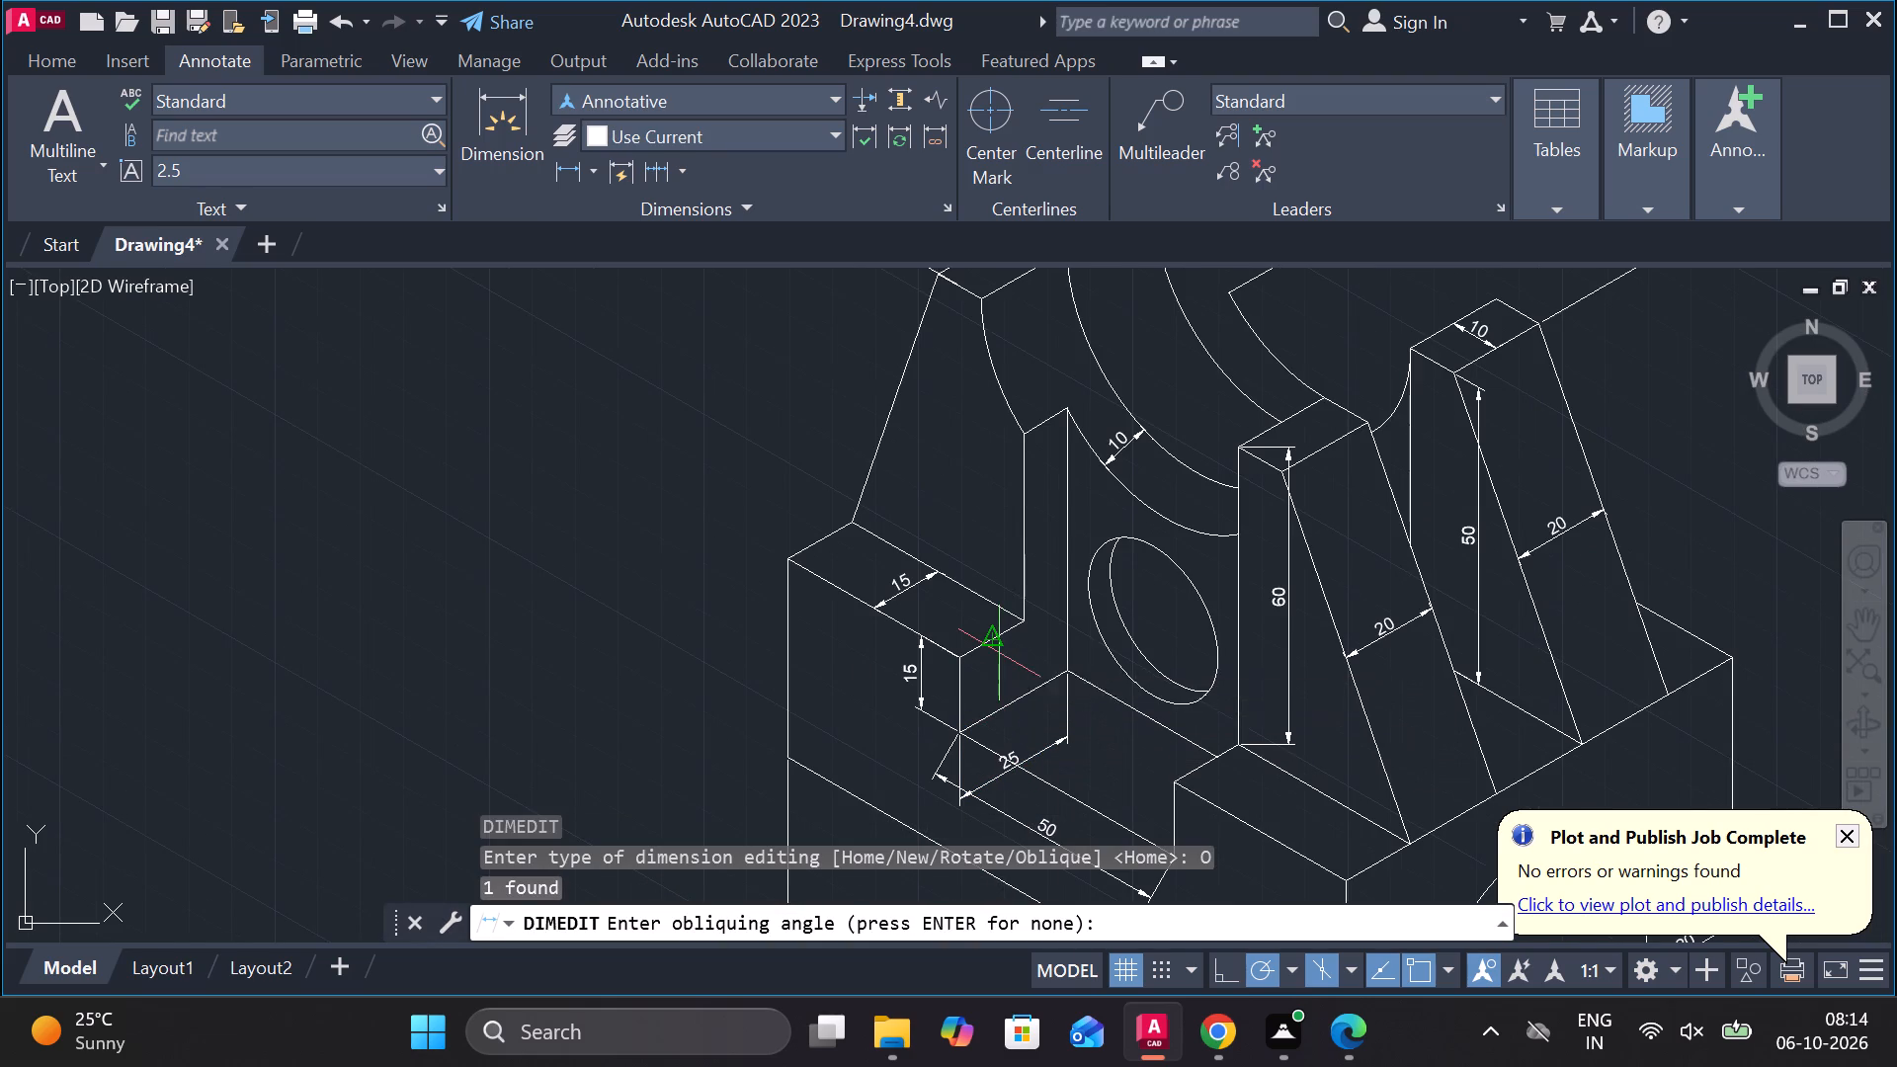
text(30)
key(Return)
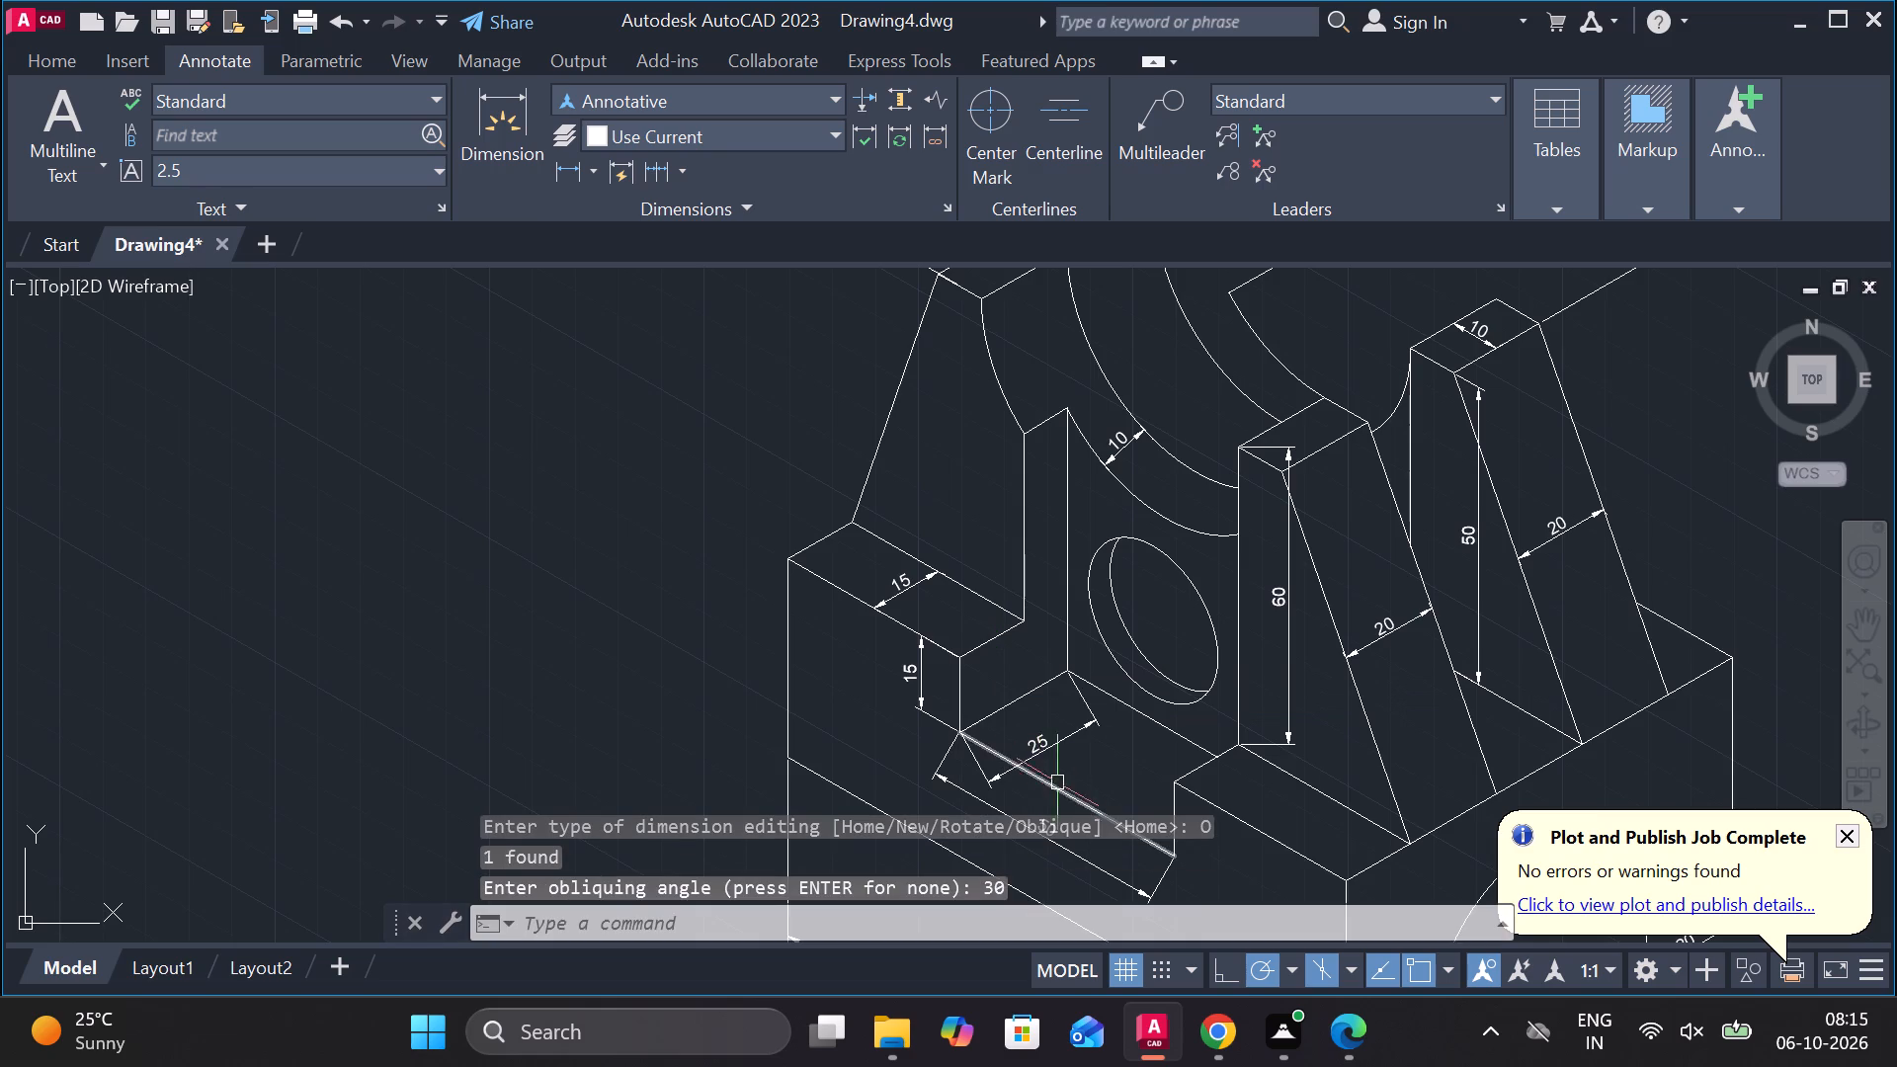
Set the oblique angle of the 25 dimension across the notch floor to 150 degrees.
middle_drag(852, 694, 734, 592)
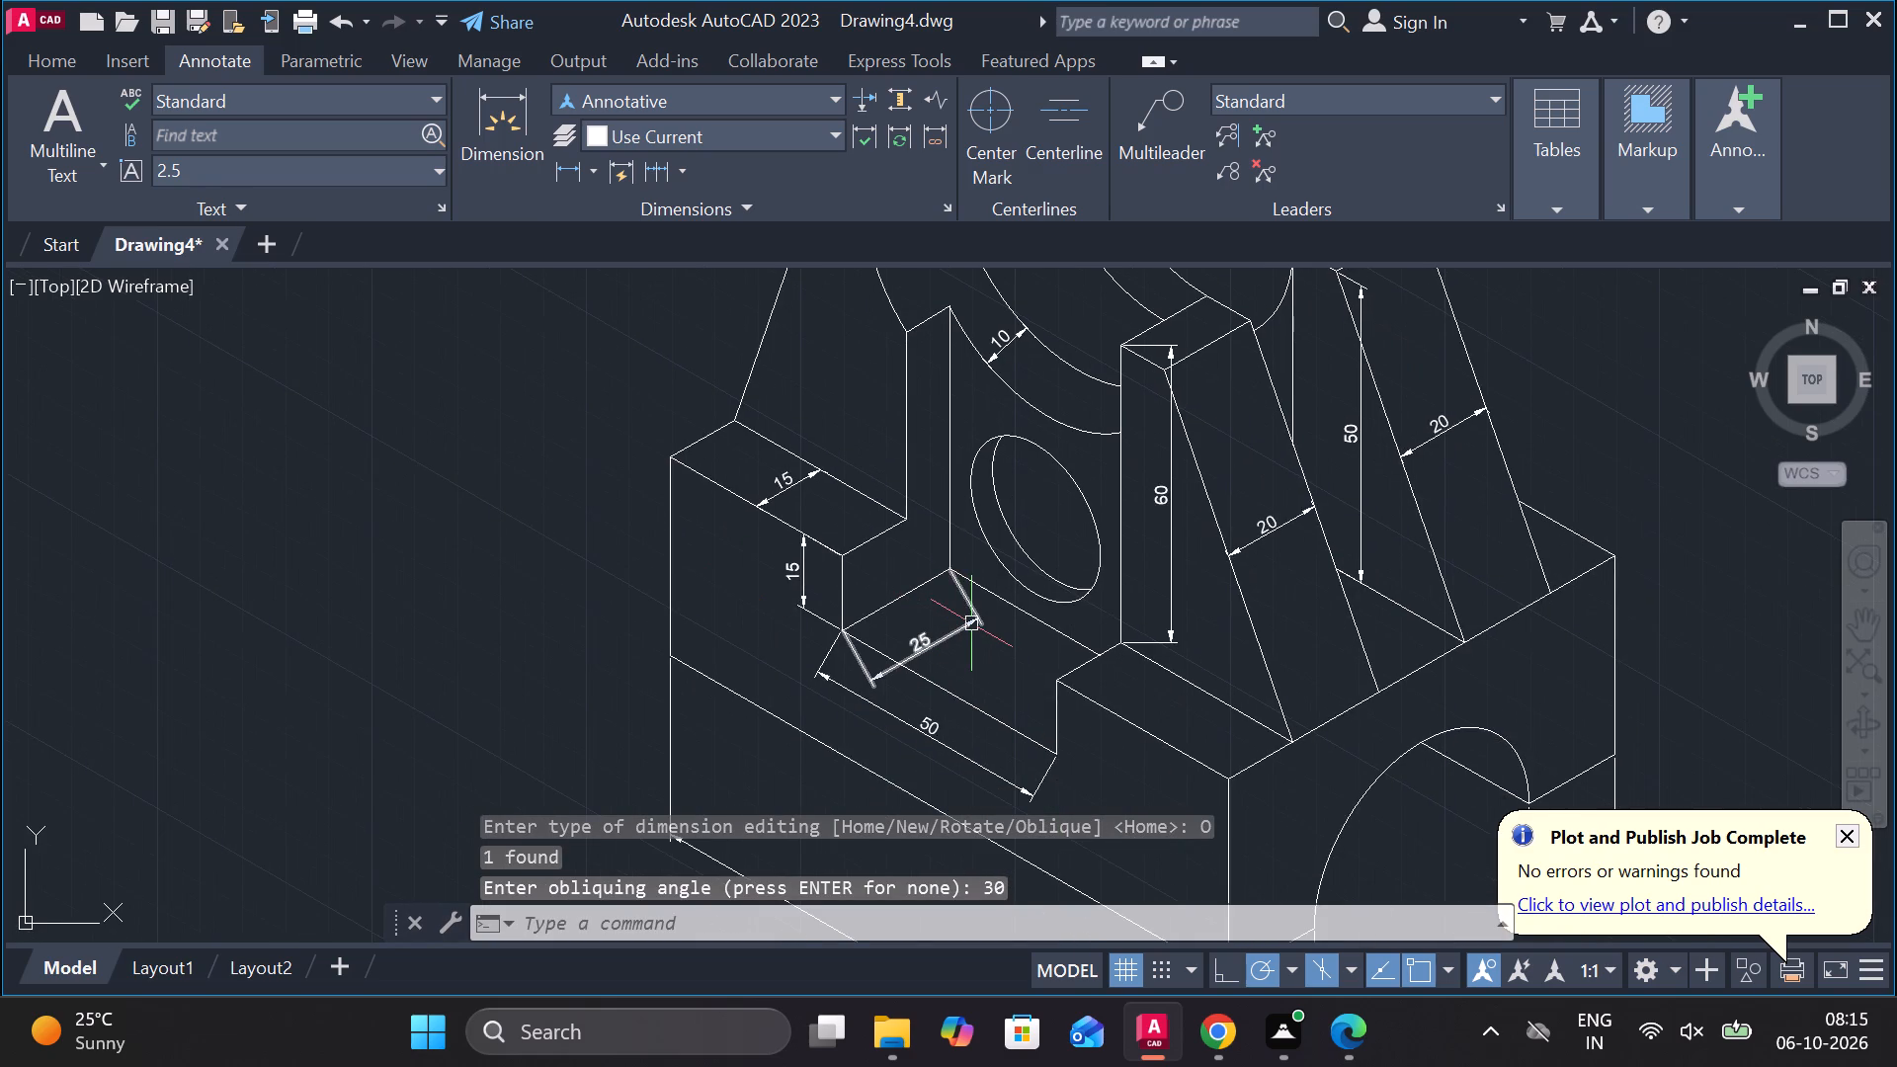
click(971, 623)
key(Return)
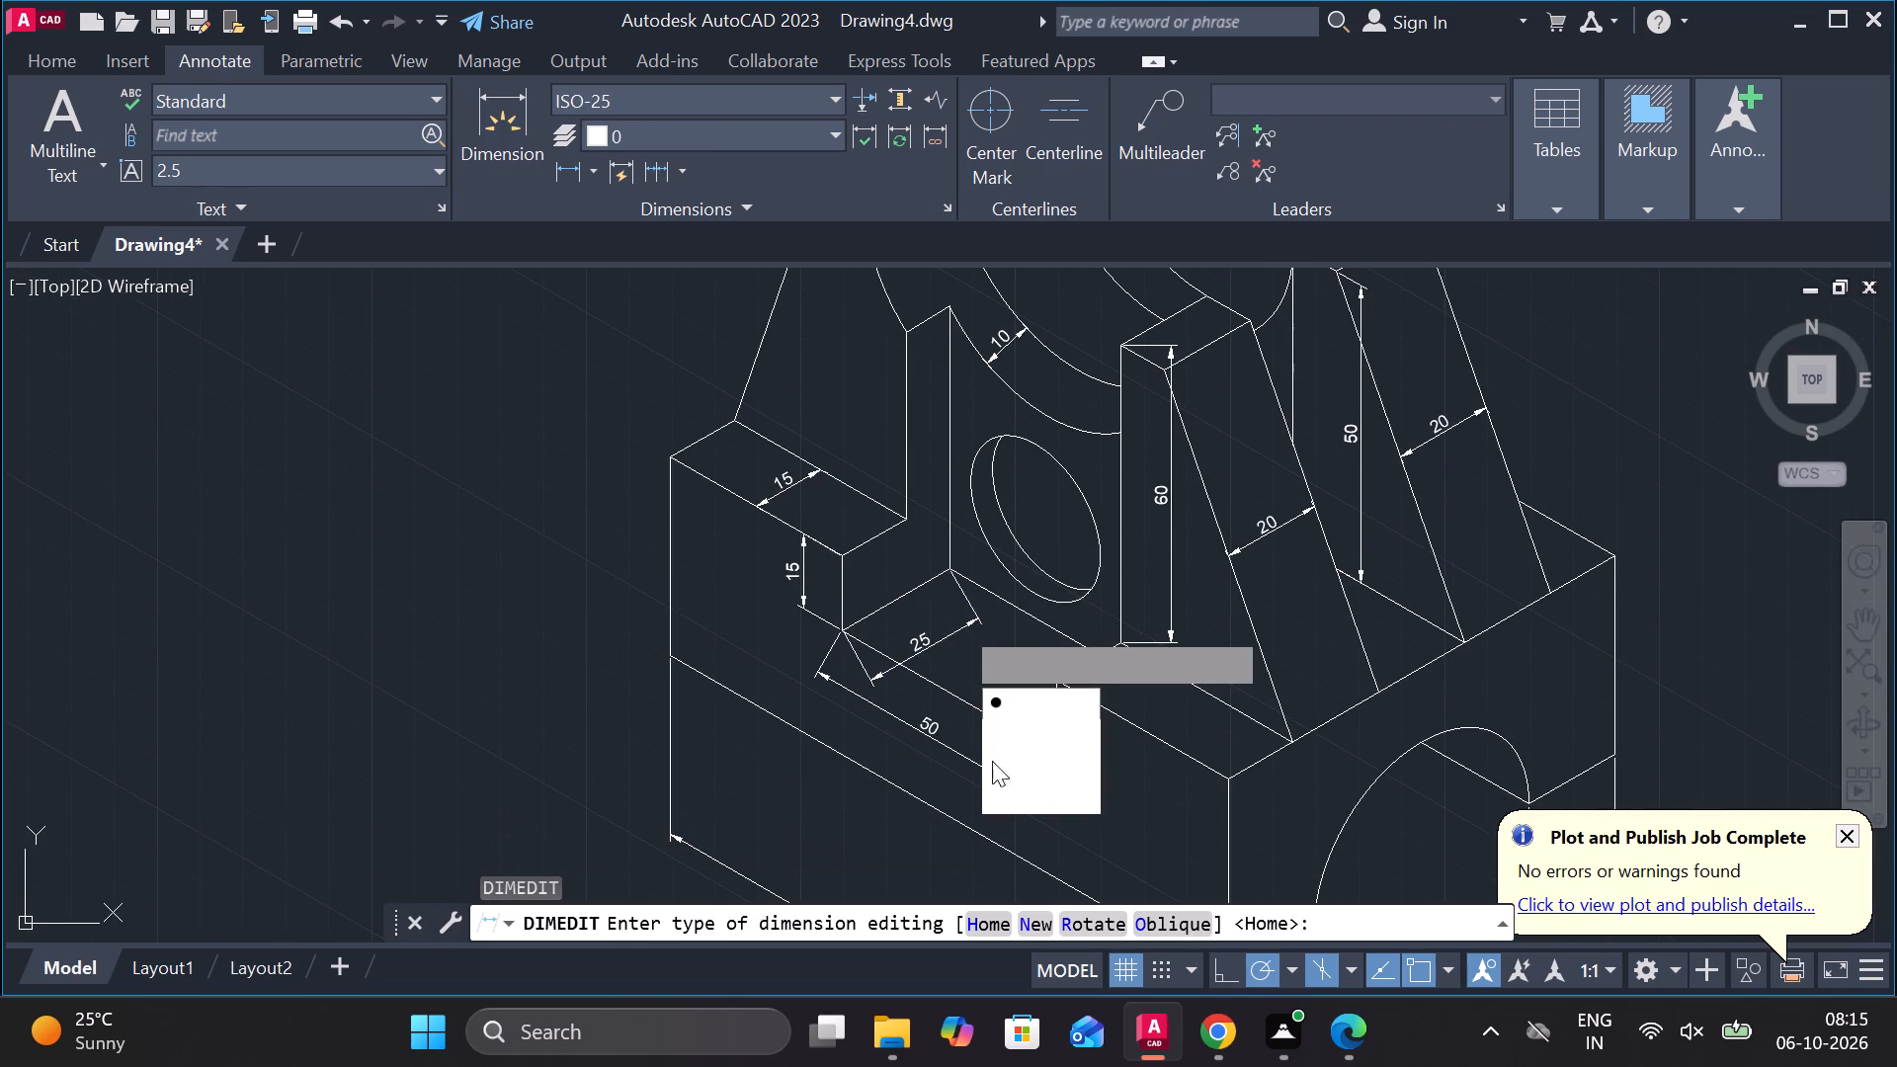
drag(1024, 810, 958, 623)
text(150)
key(Return)
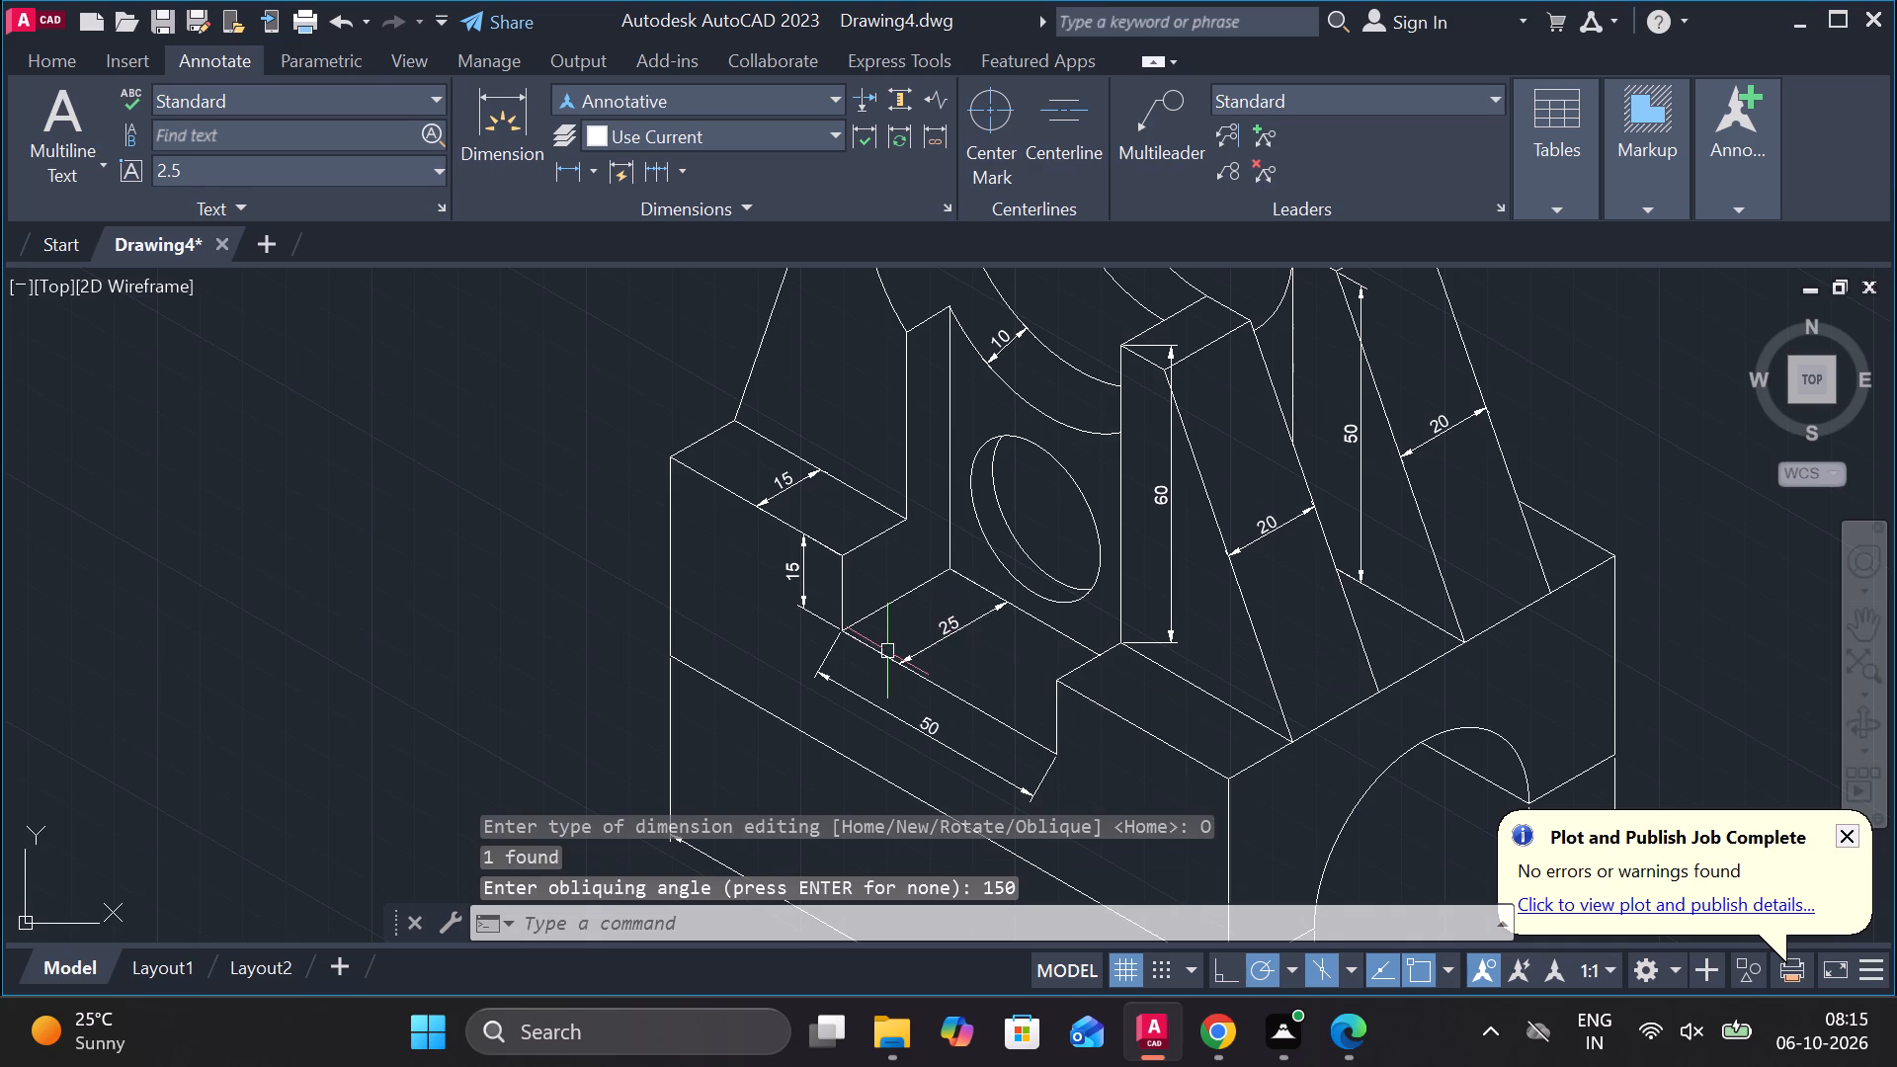
Set the oblique angle of the 50 dimension along the notch's lower edge to 90 degrees.
click(866, 695)
key(Return)
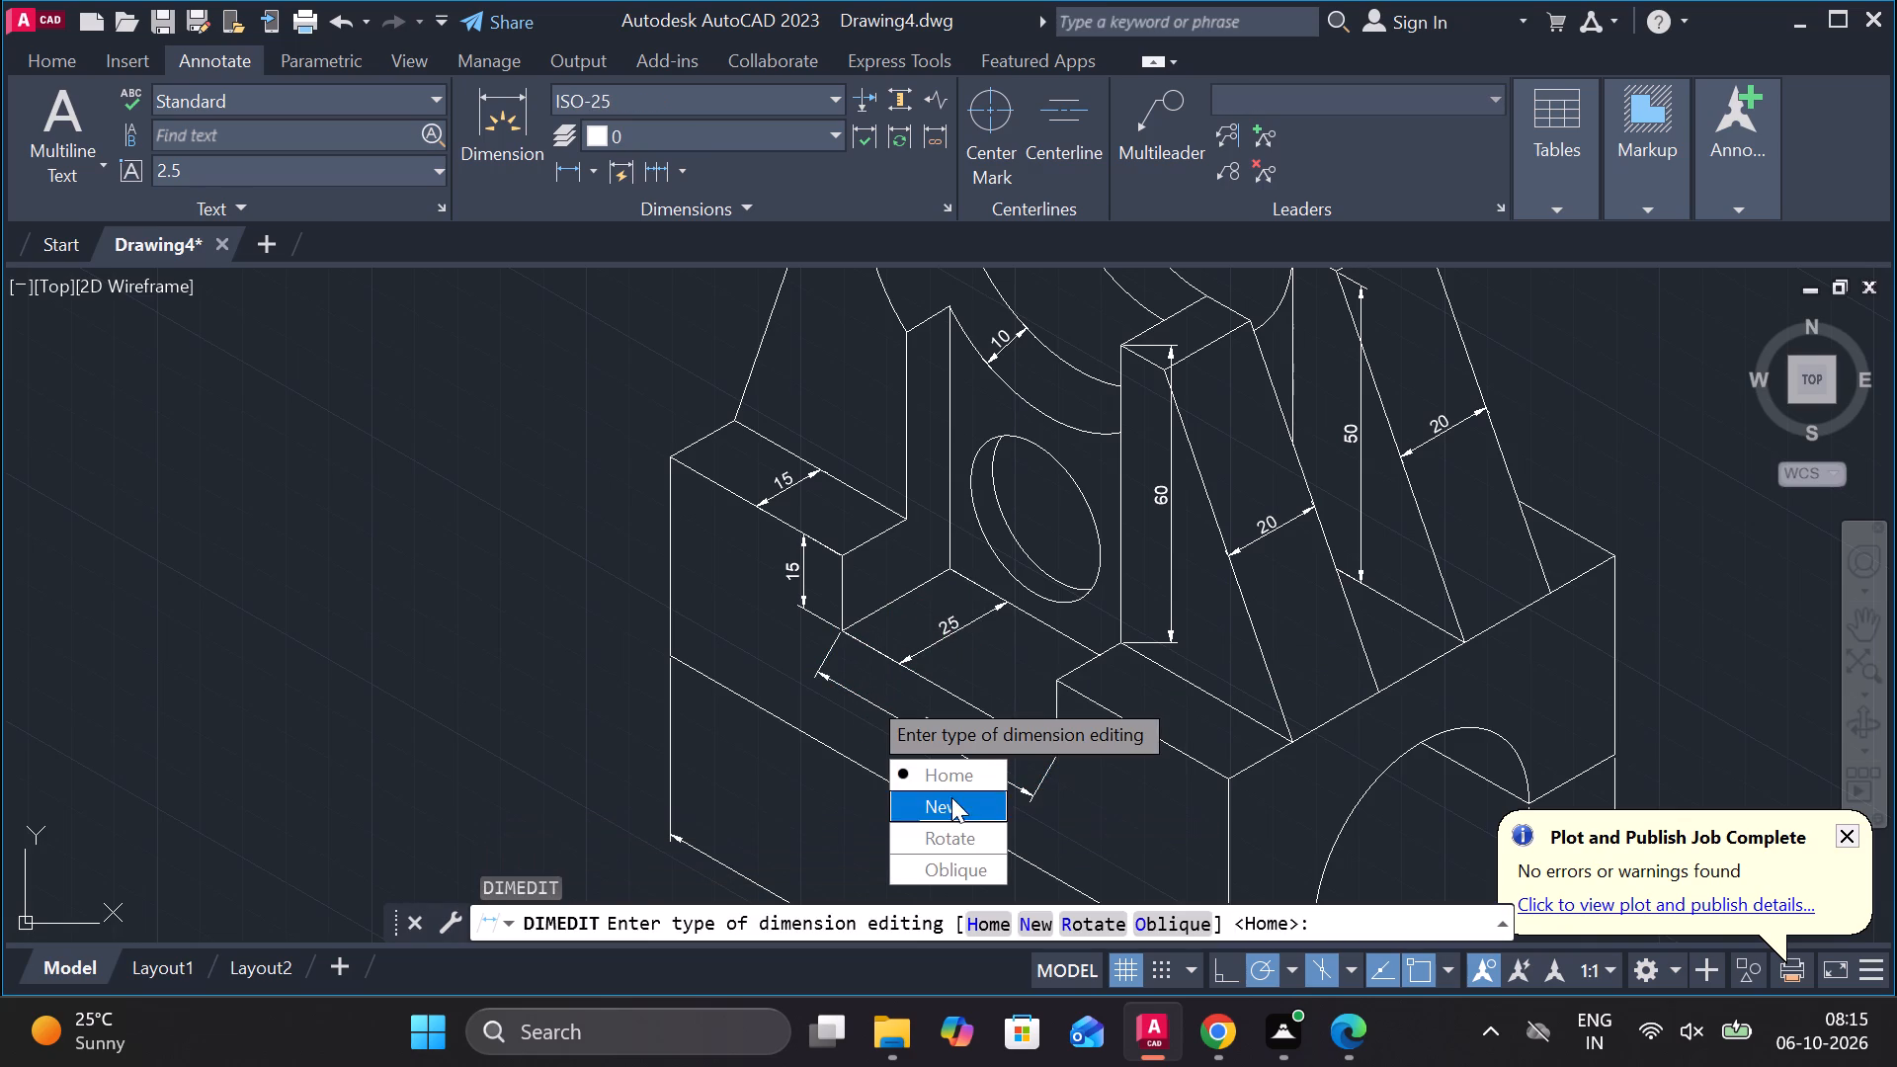
drag(953, 859, 866, 695)
text(90)
key(Return)
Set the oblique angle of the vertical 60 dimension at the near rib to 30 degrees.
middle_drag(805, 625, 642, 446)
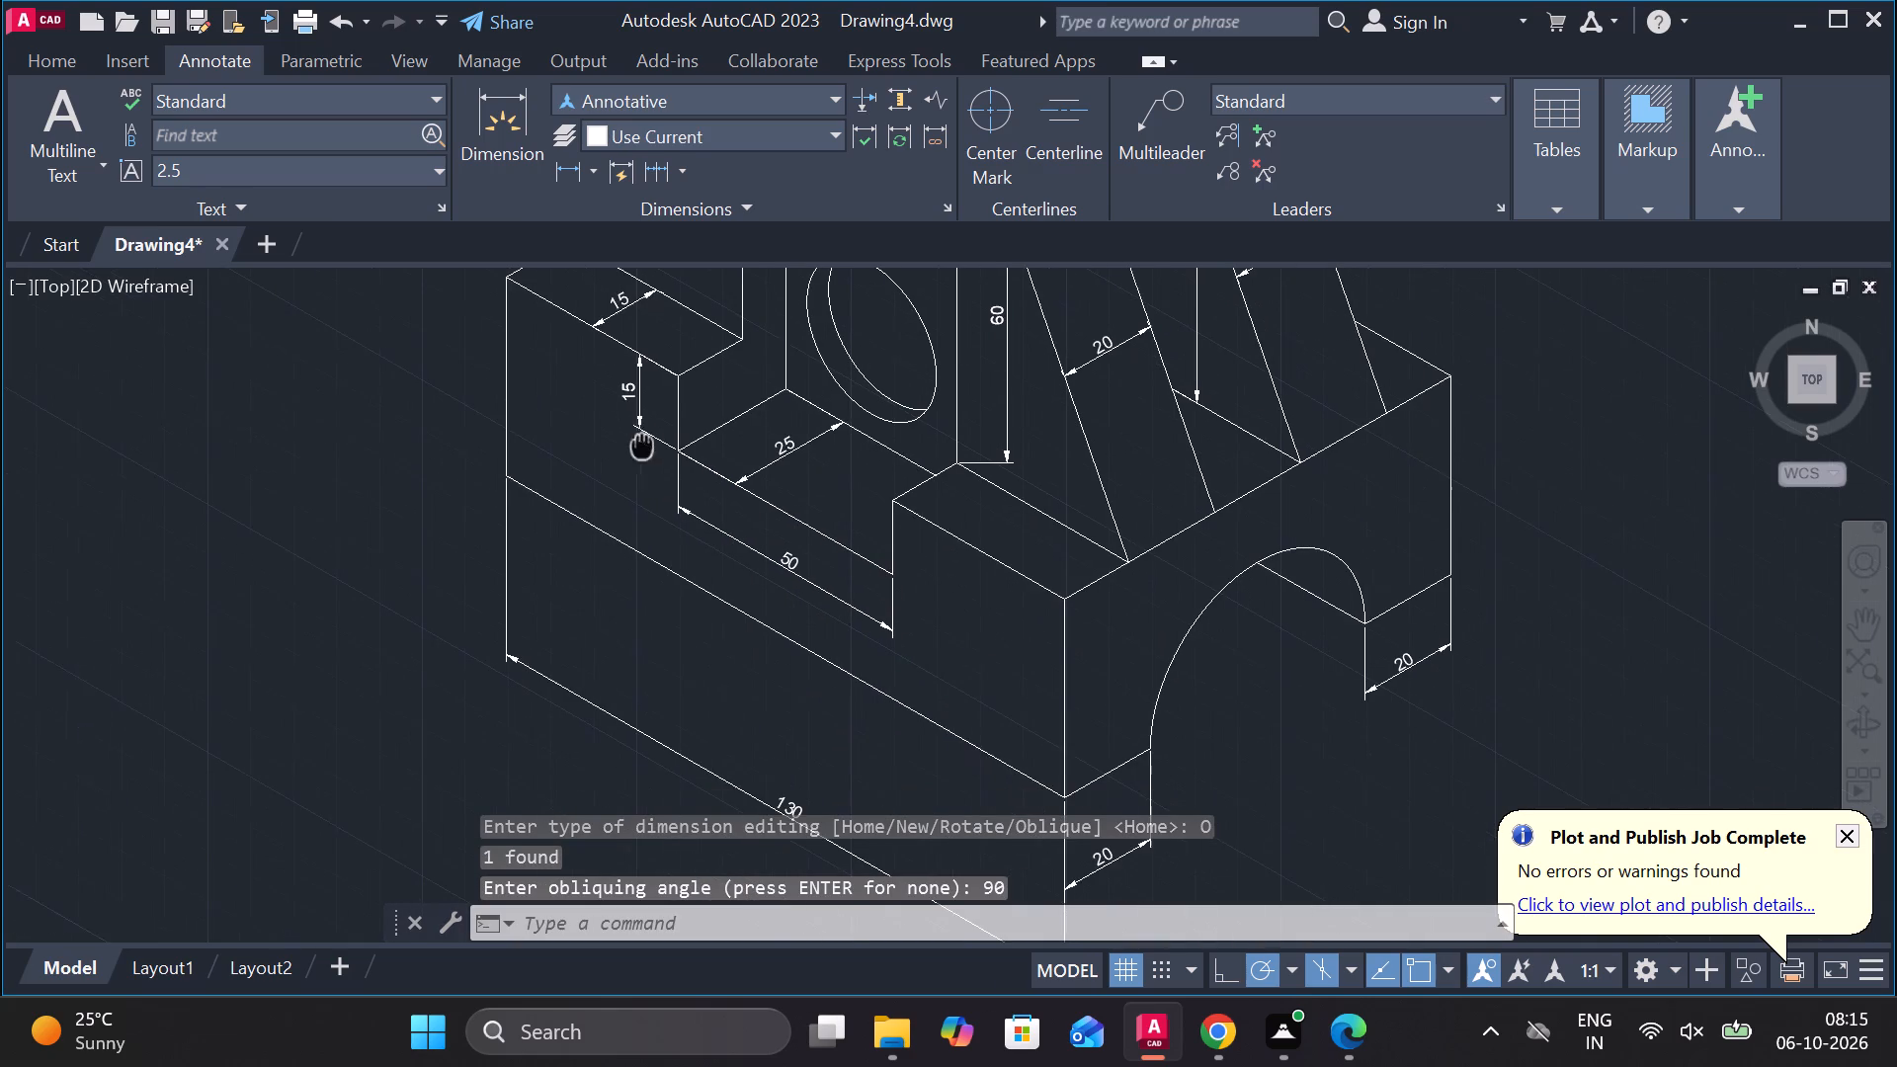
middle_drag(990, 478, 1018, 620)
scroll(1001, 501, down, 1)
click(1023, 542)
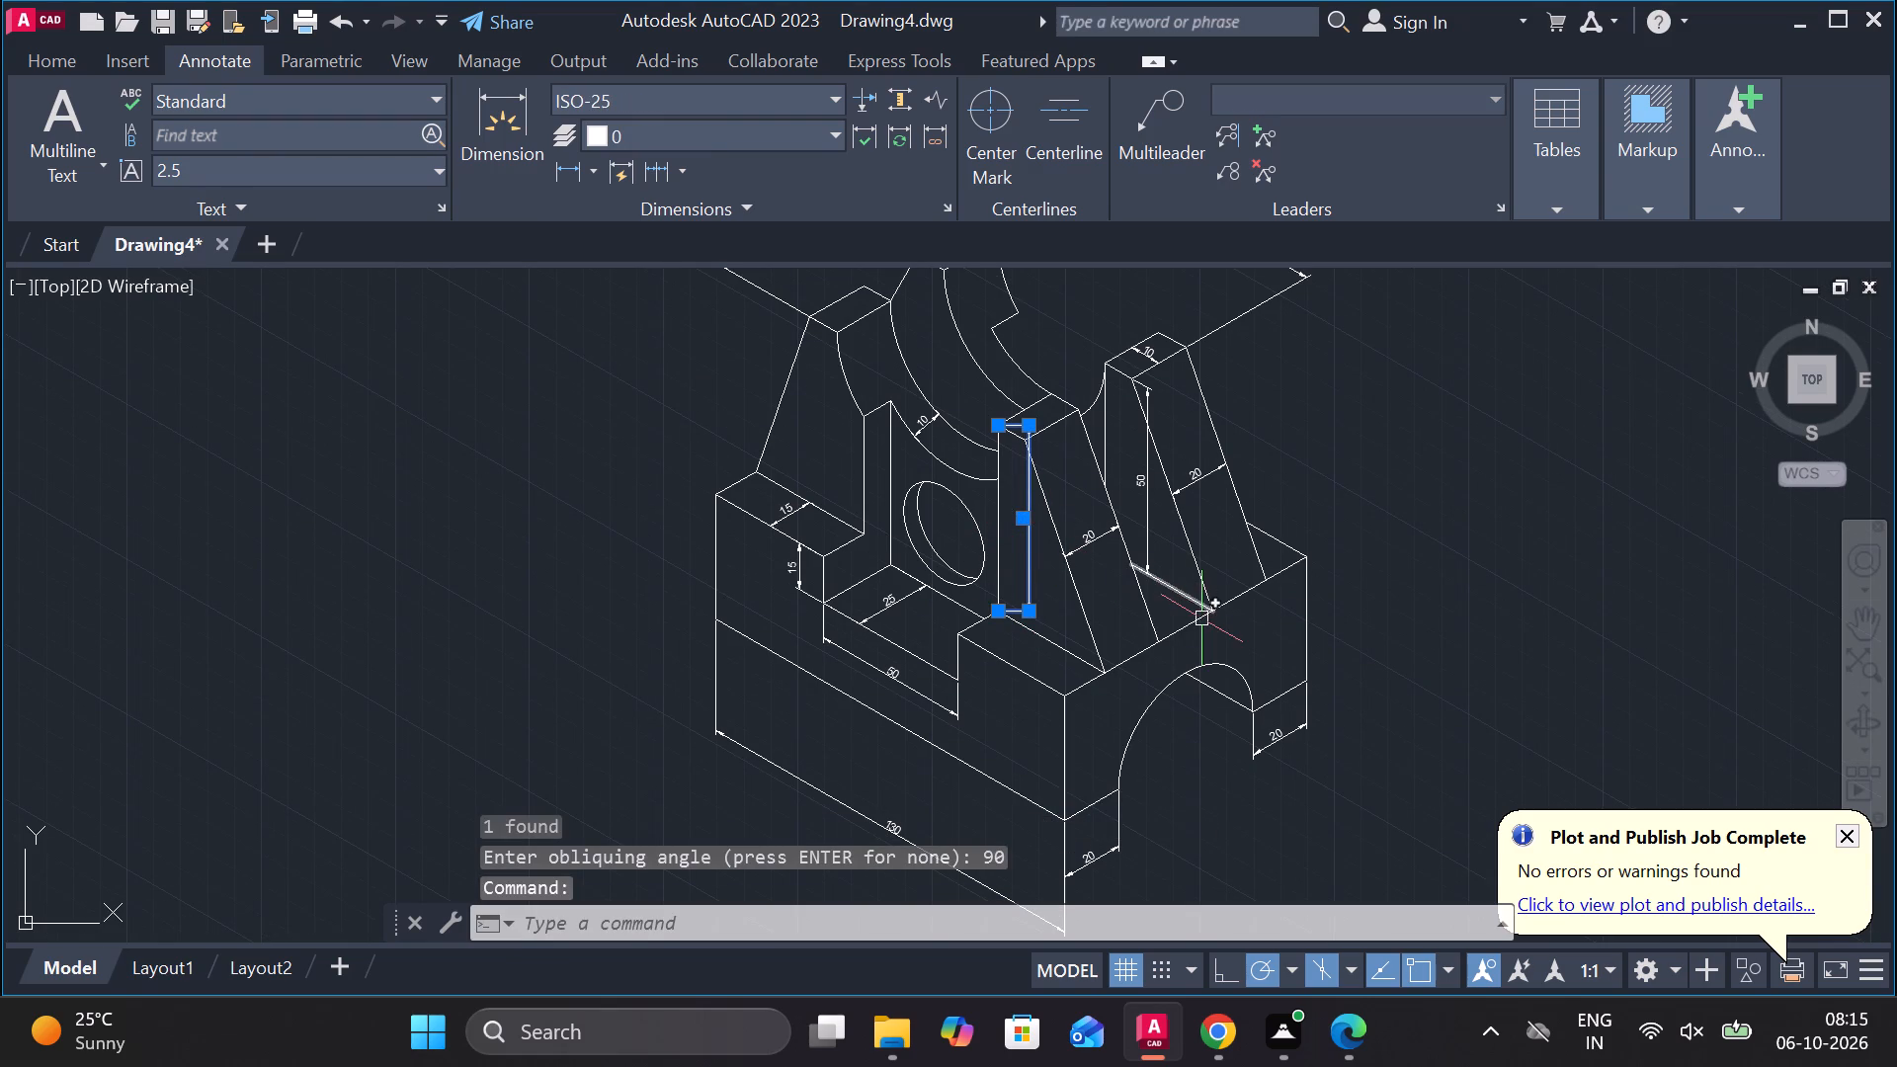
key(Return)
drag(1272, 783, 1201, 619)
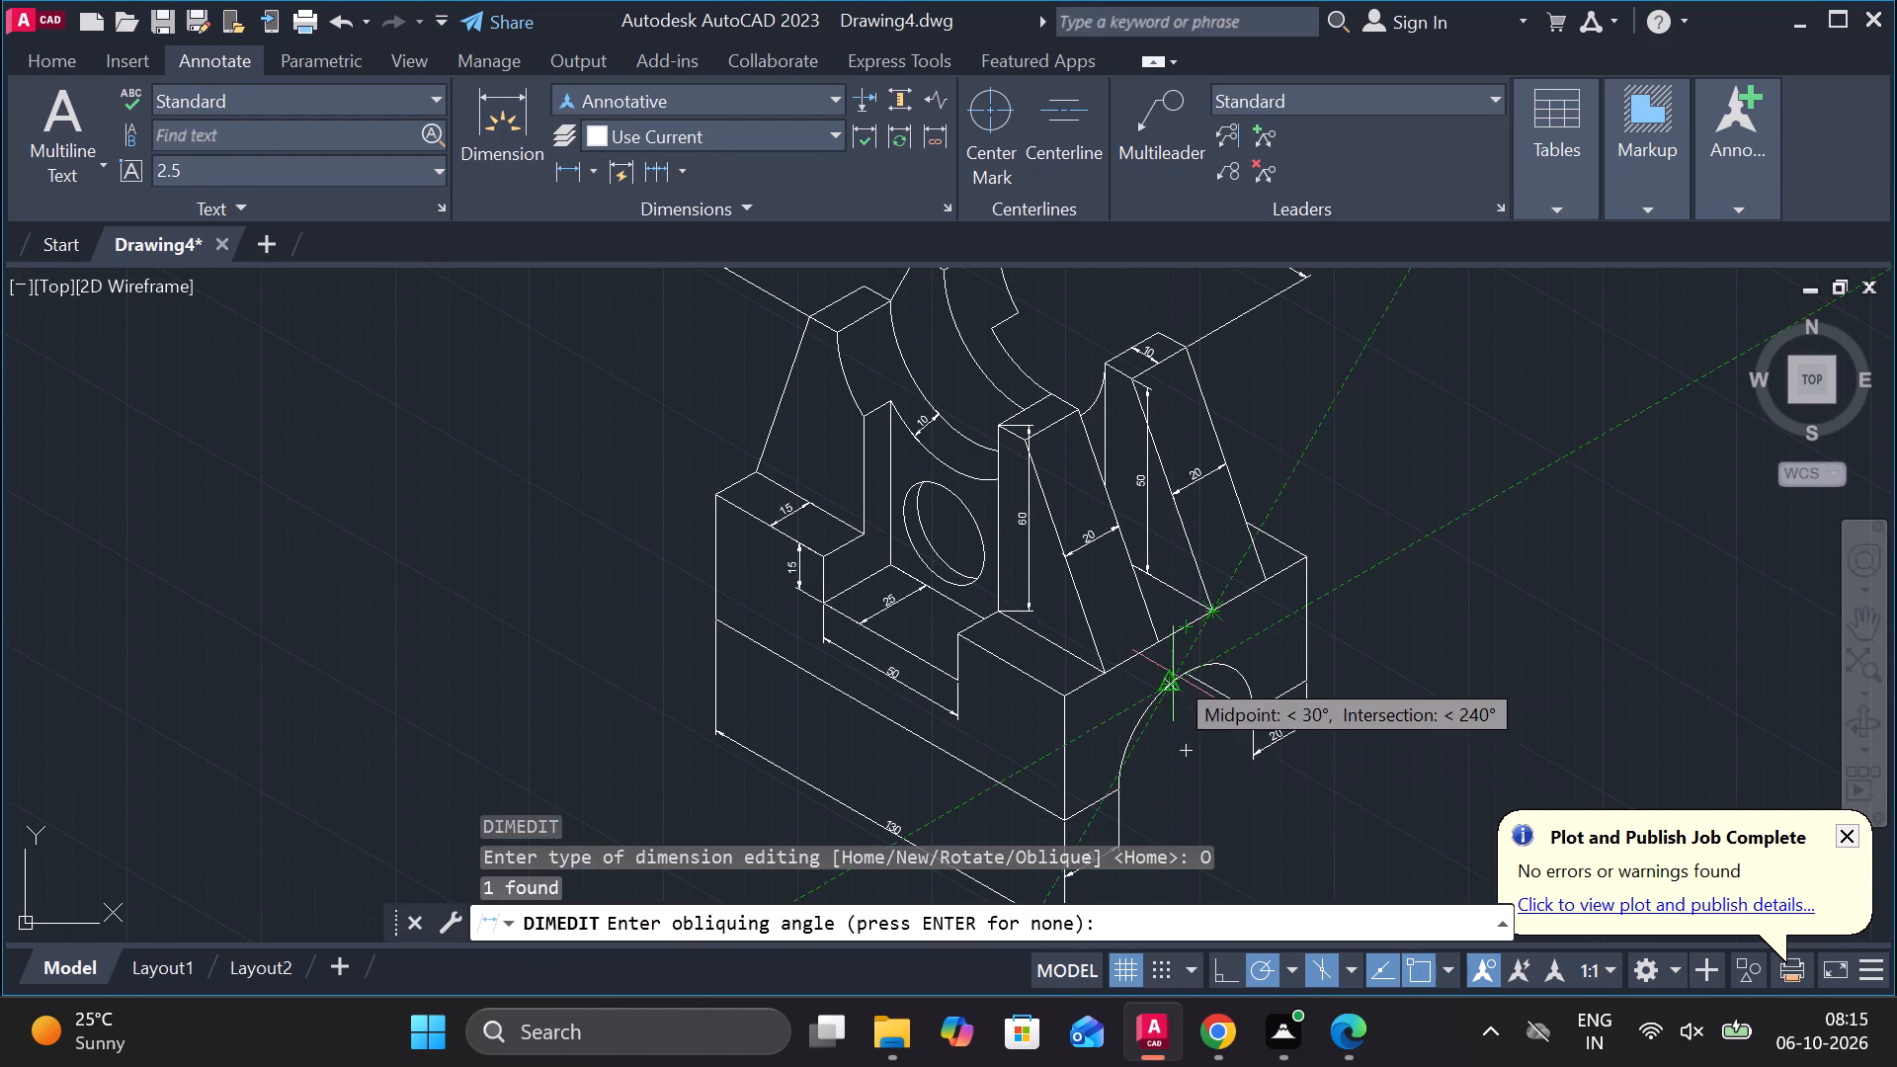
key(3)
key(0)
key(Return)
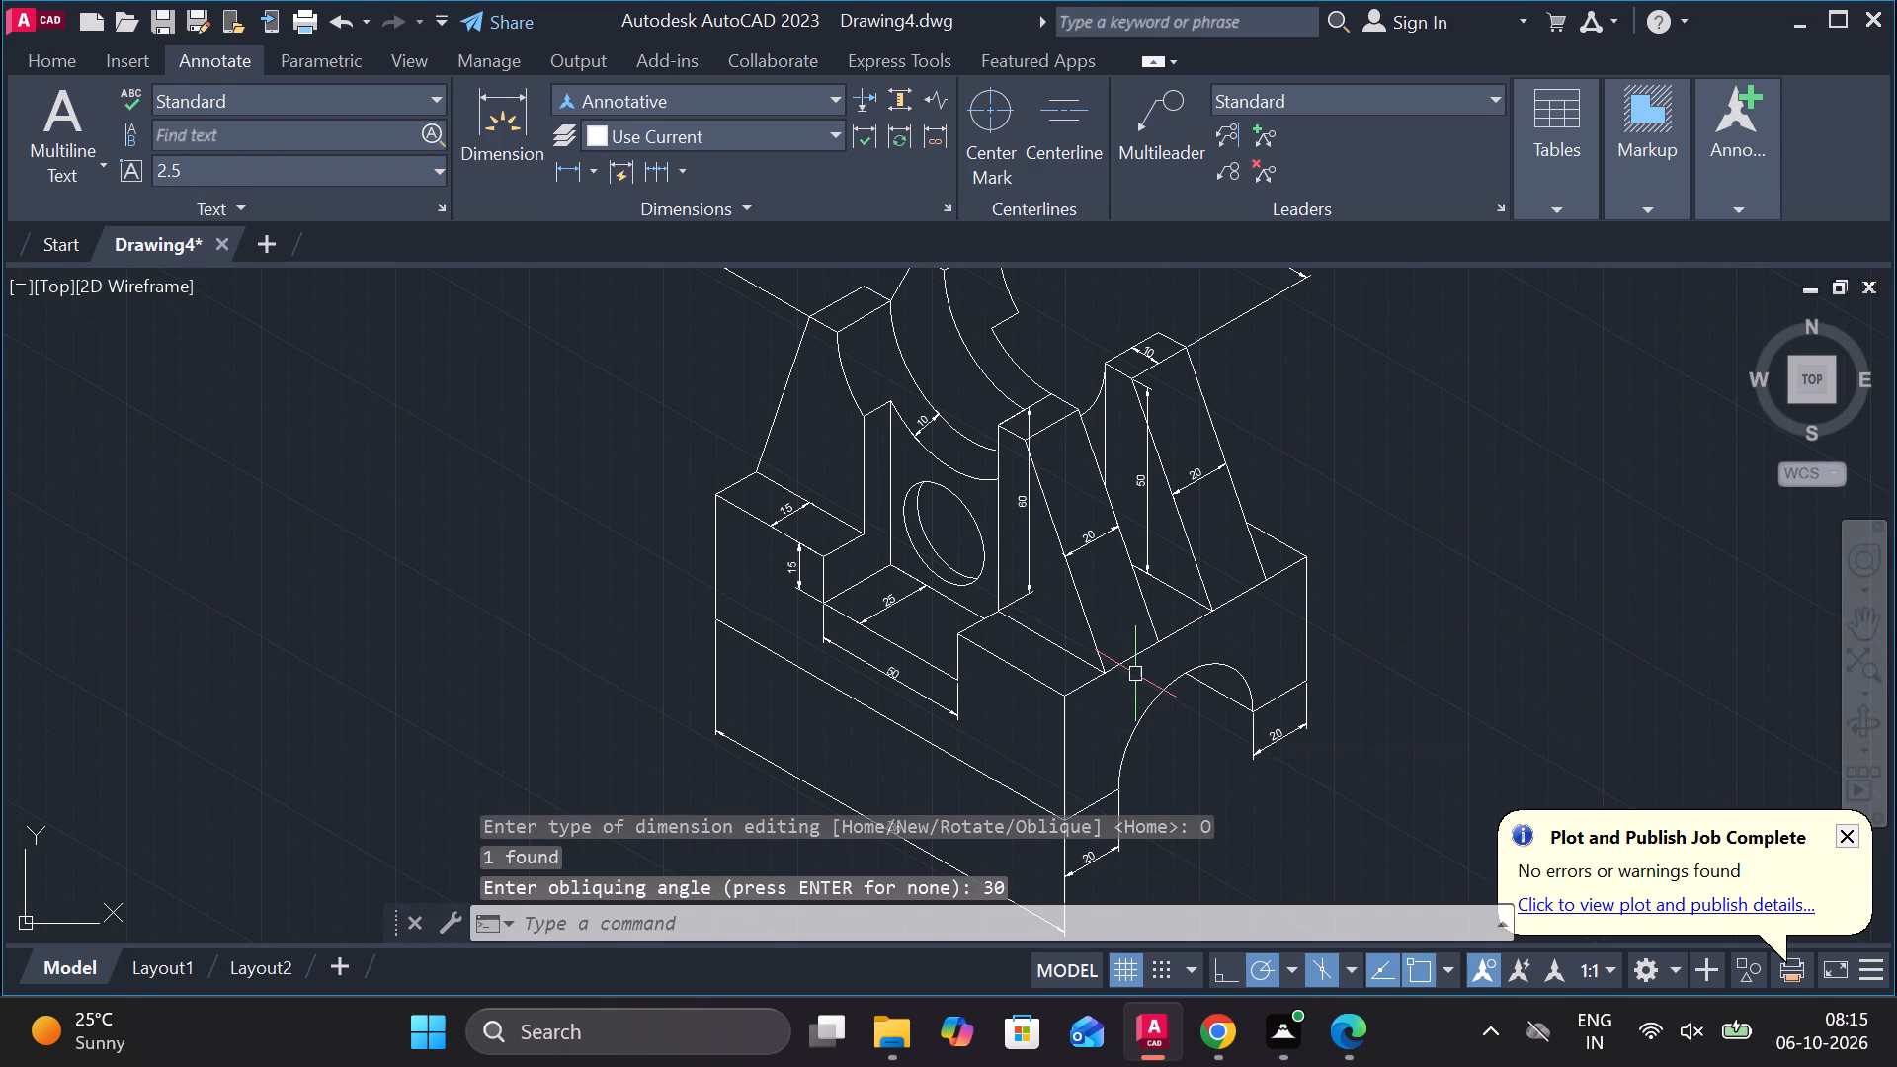
Set the oblique angle of the vertical 60 dimension at the near rib to 150 degrees.
click(1025, 497)
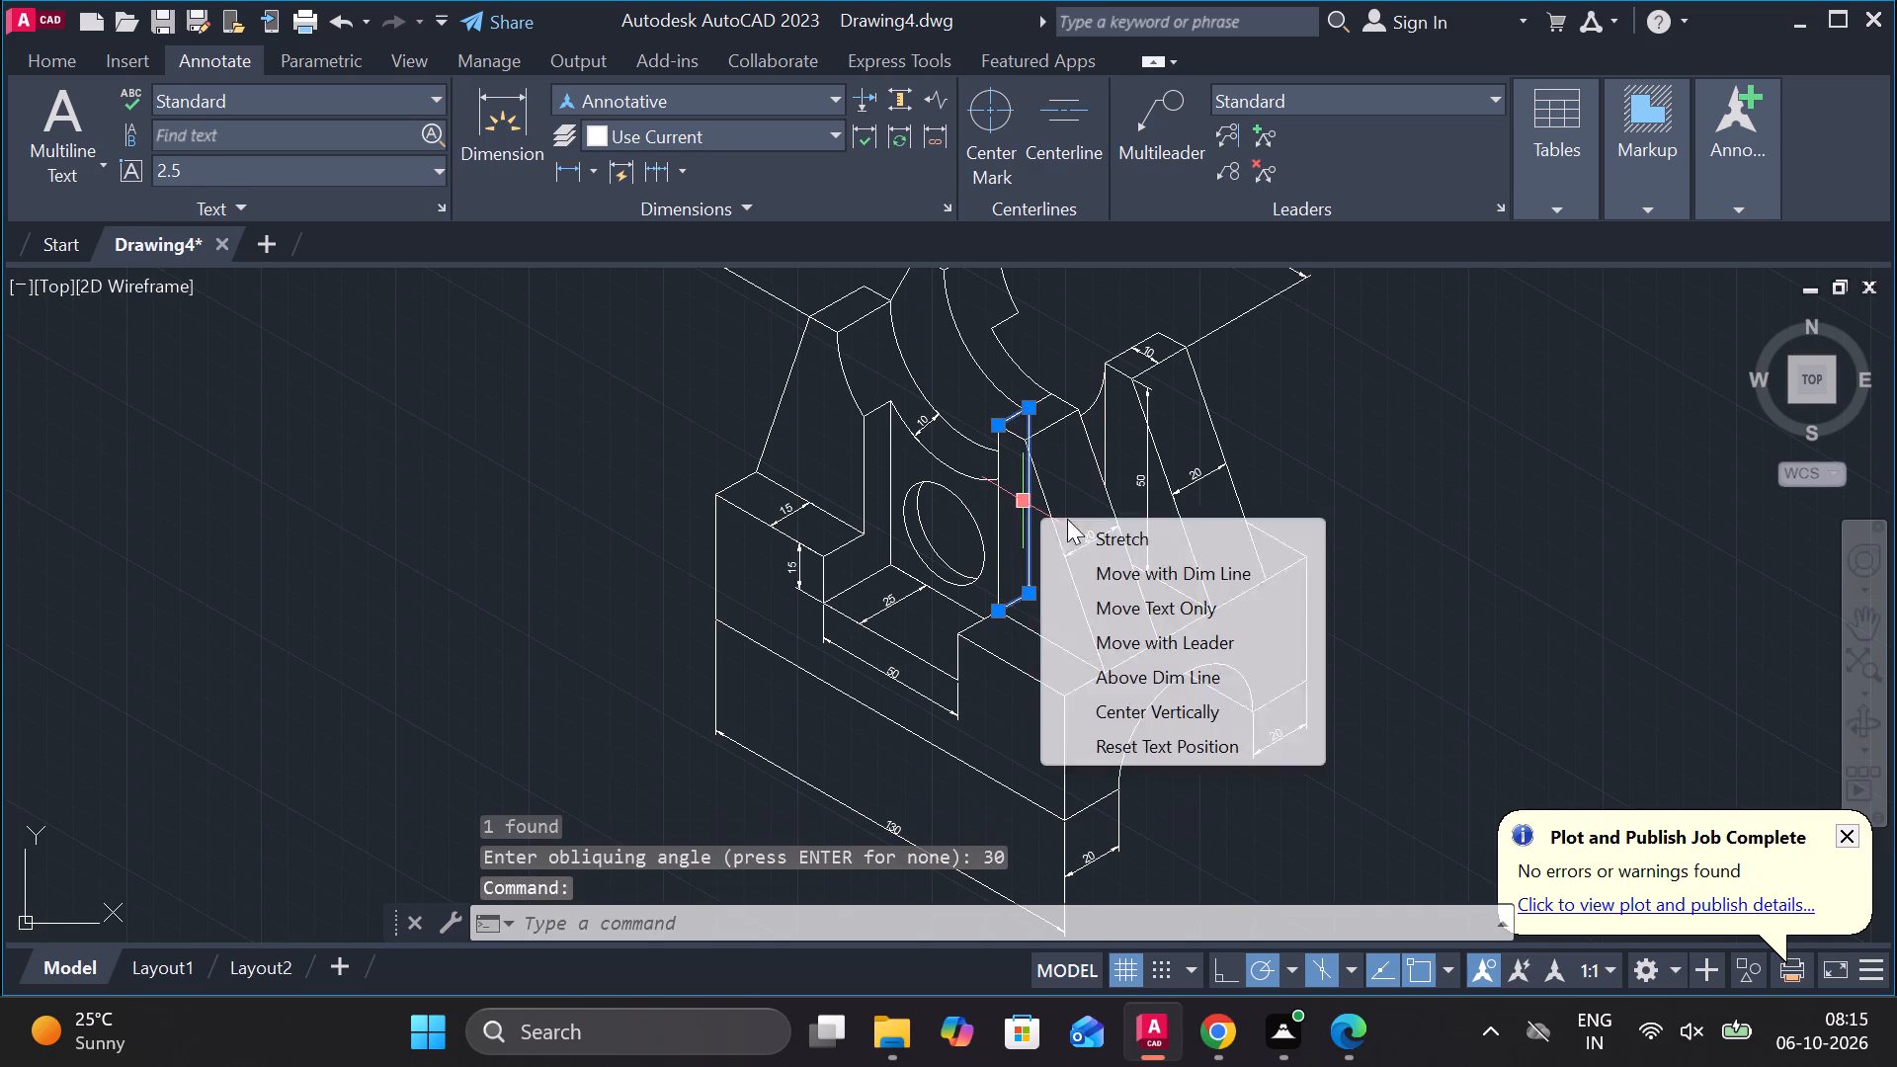
key(Return)
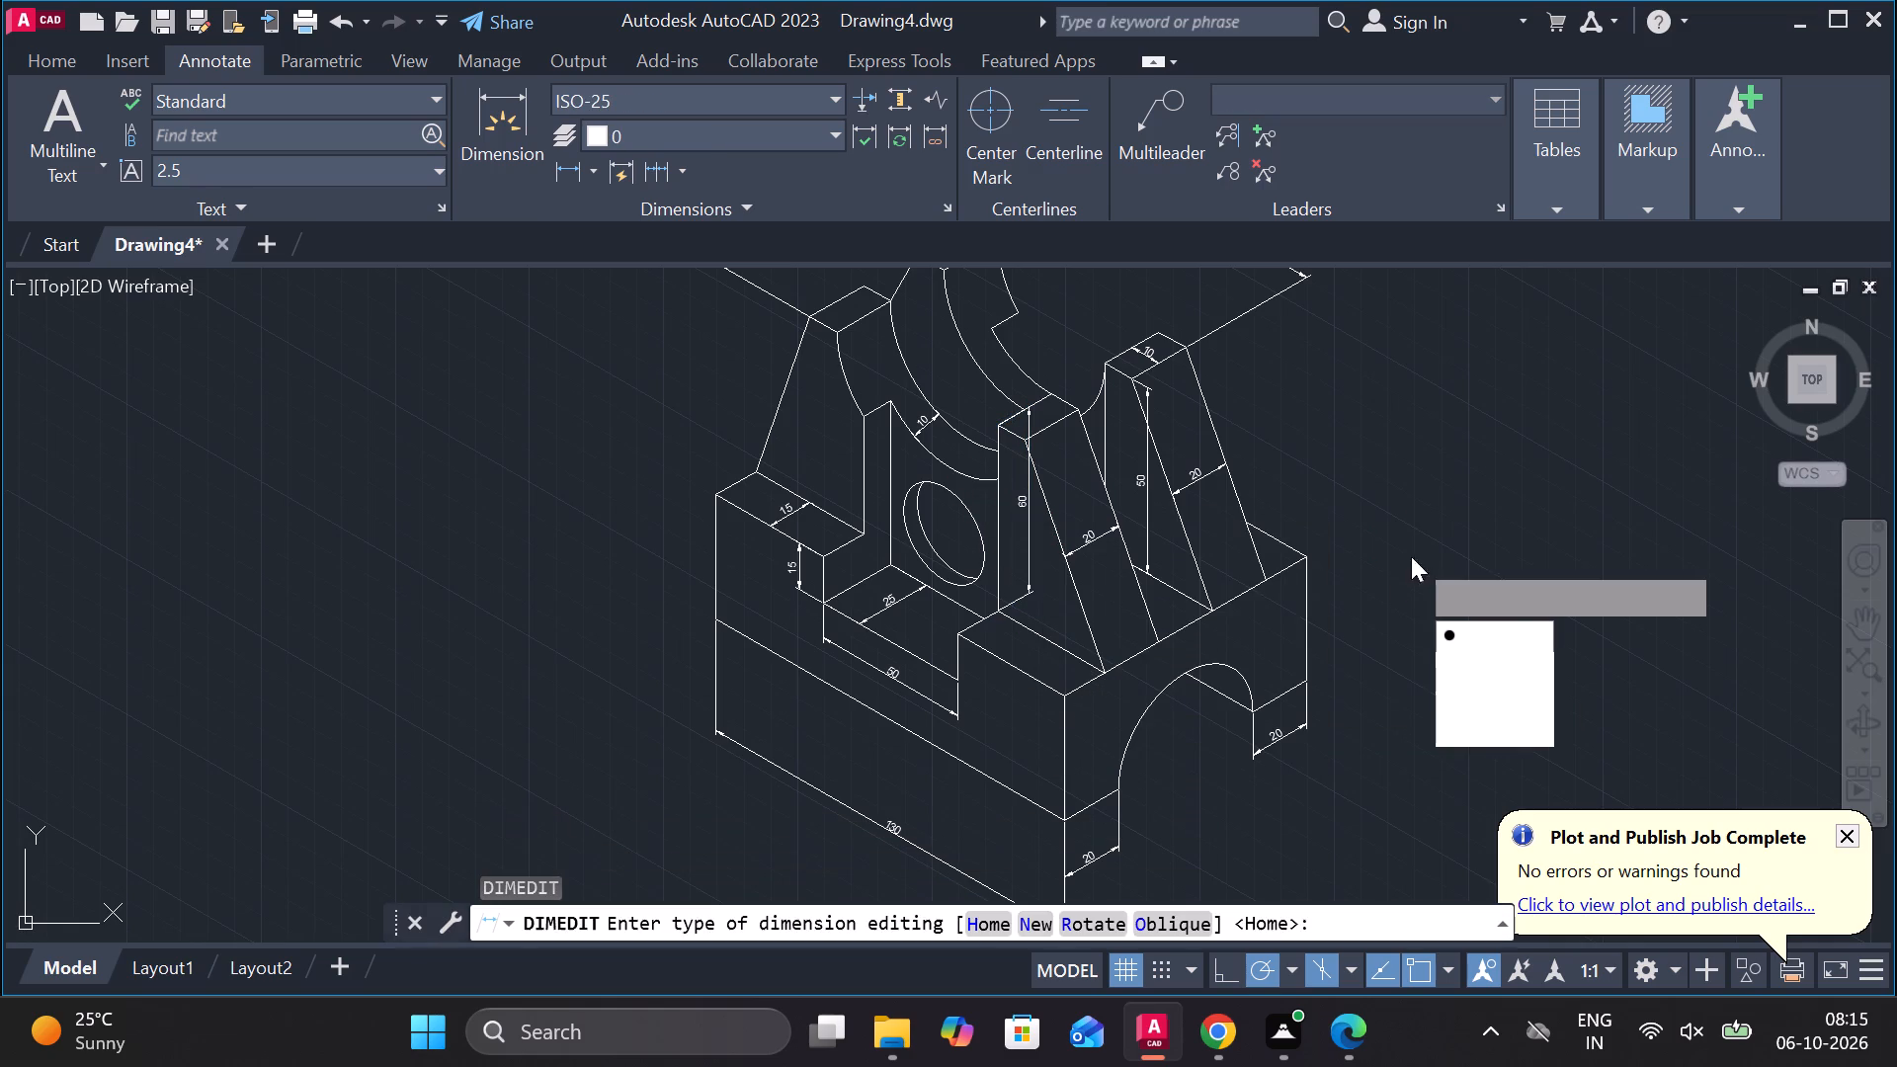
drag(1467, 729, 1412, 556)
text(150)
key(Return)
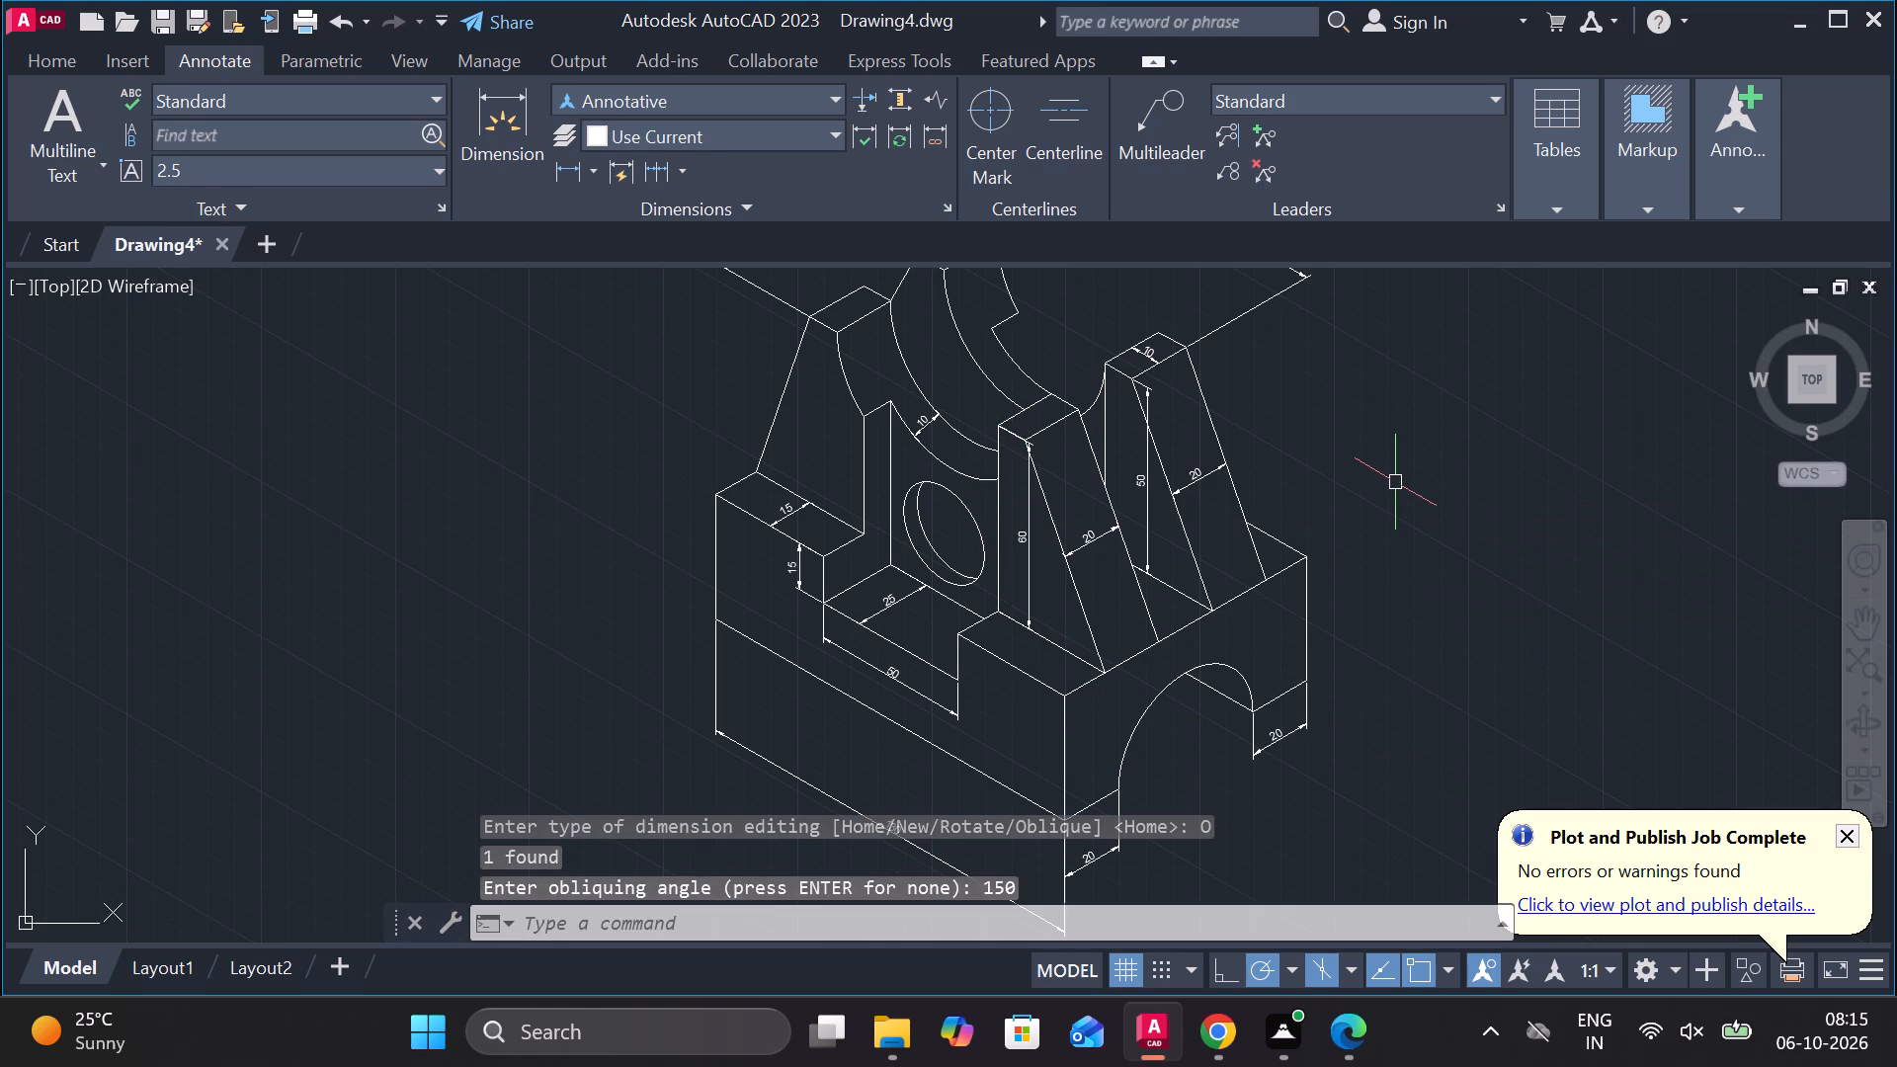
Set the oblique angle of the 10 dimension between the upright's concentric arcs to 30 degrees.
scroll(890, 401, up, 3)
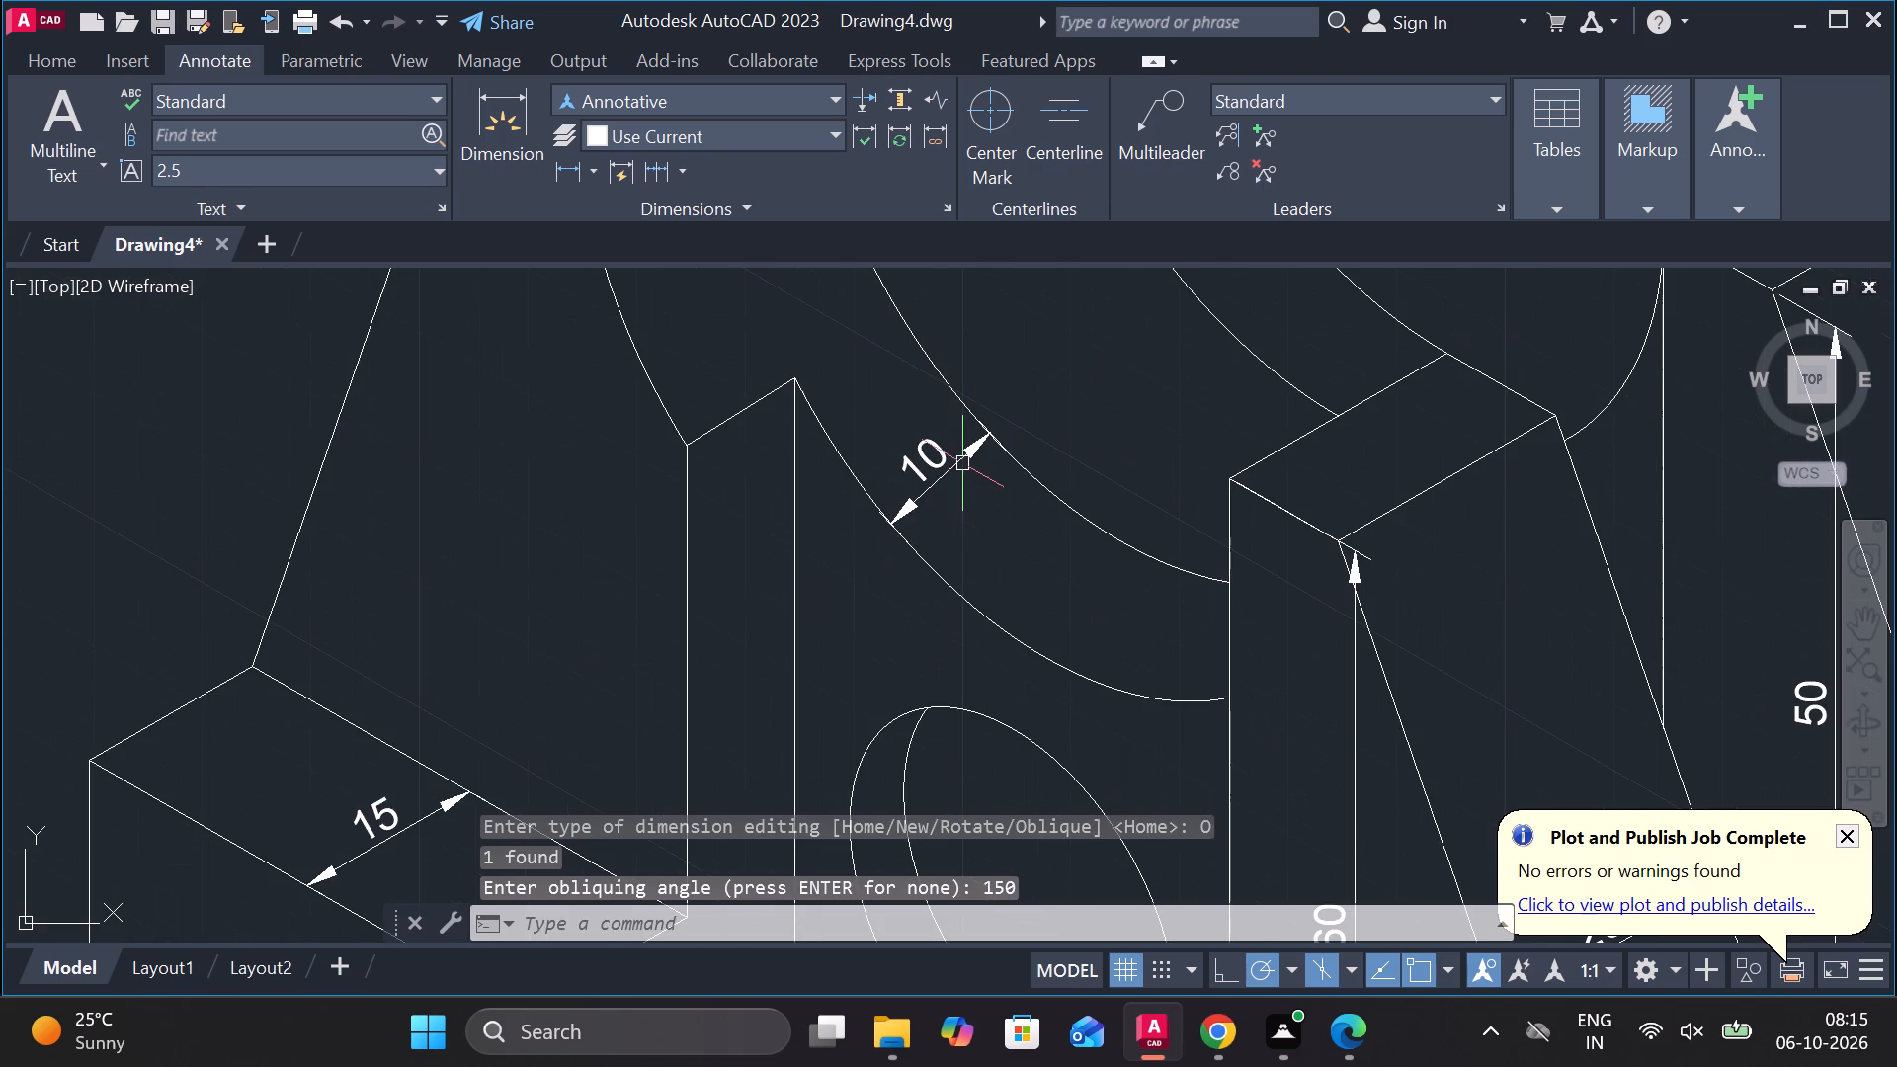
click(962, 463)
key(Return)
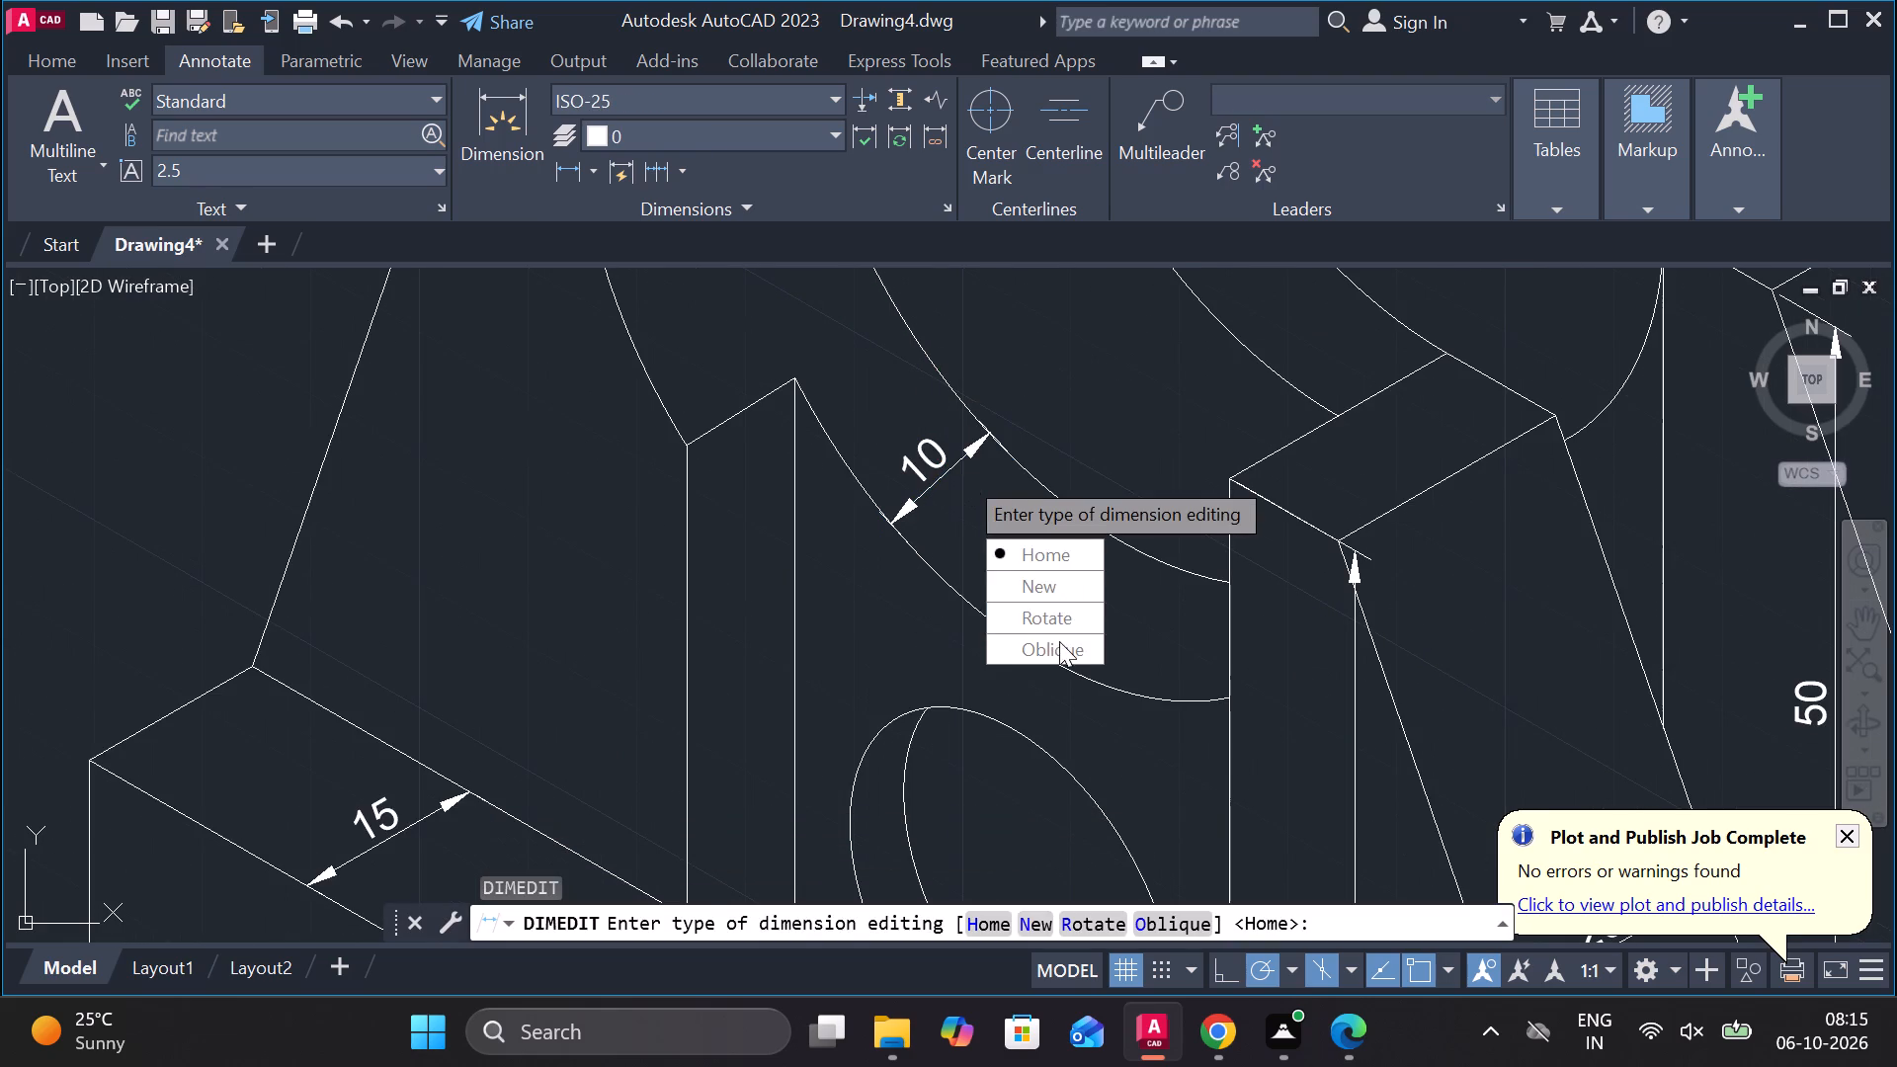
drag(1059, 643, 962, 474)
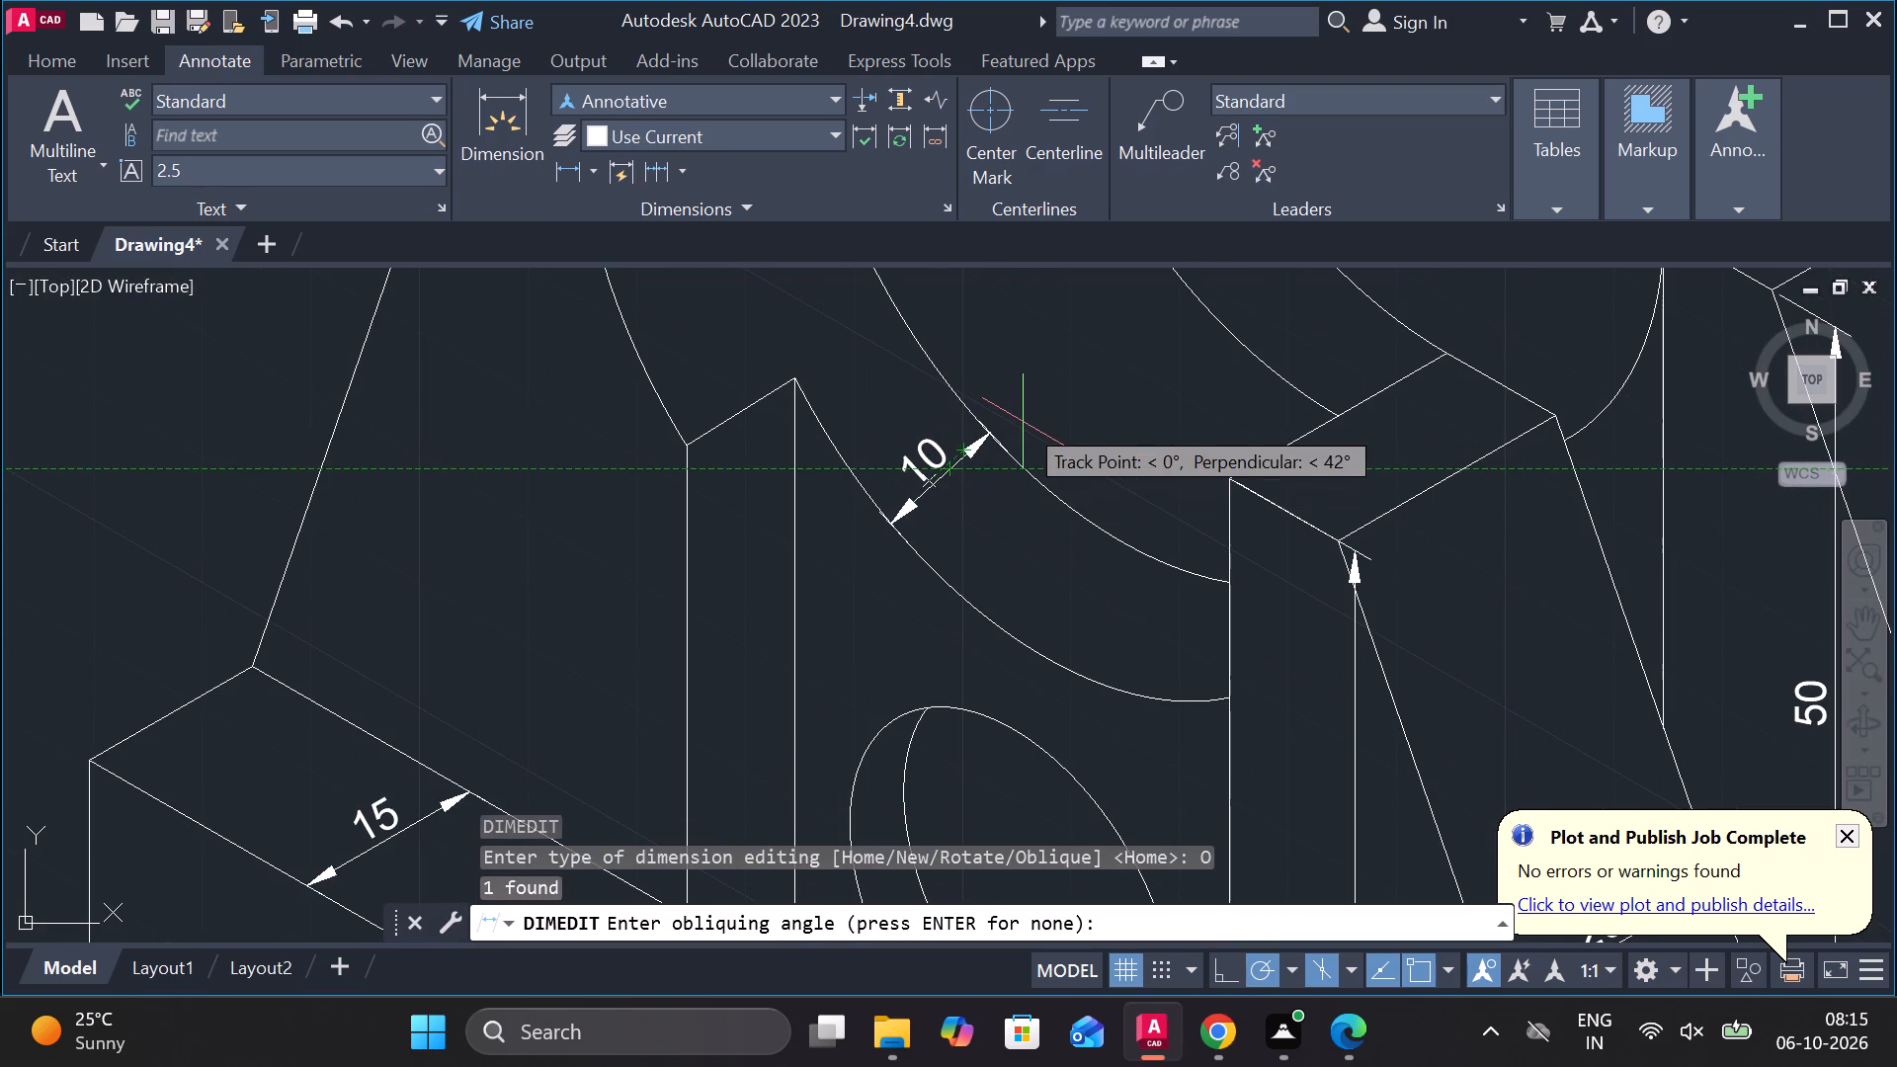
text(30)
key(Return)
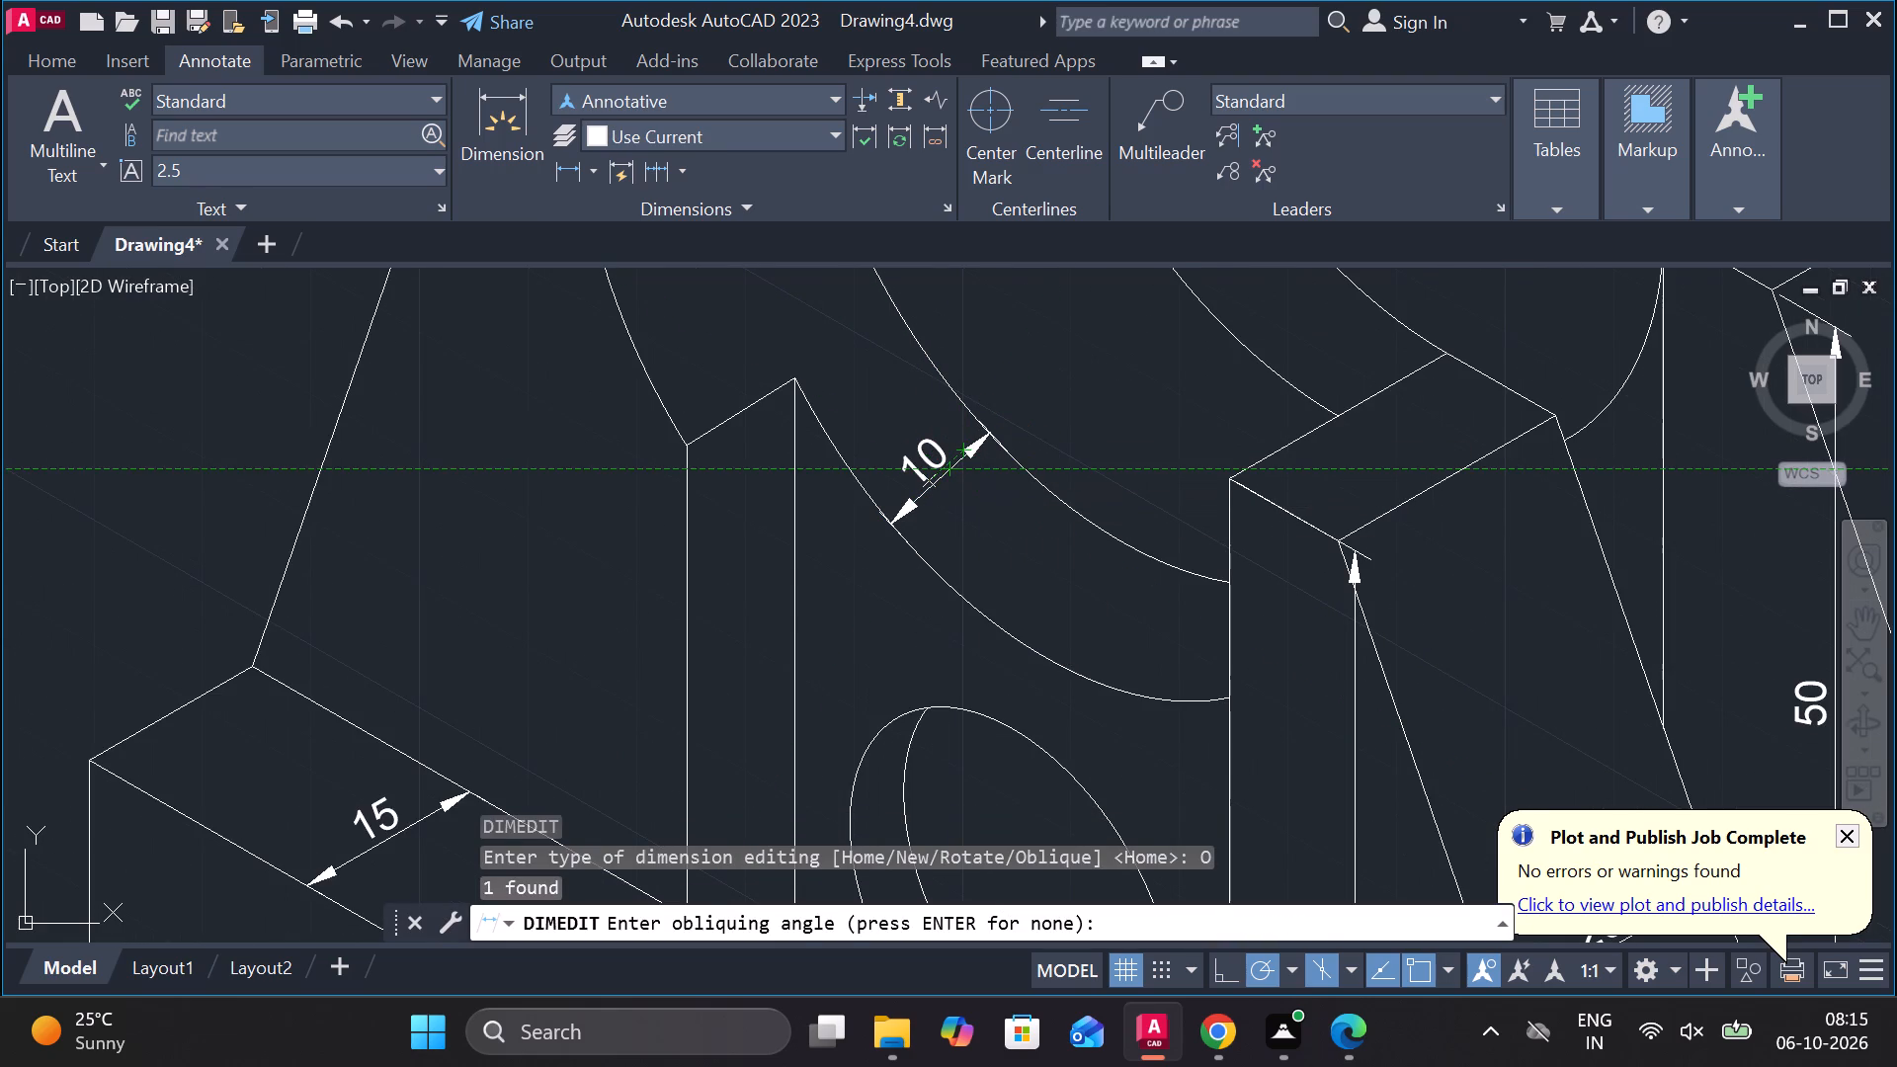
Set the oblique angle of the 10 dimension between the upright's concentric arcs to 150 degrees.
click(878, 535)
key(Return)
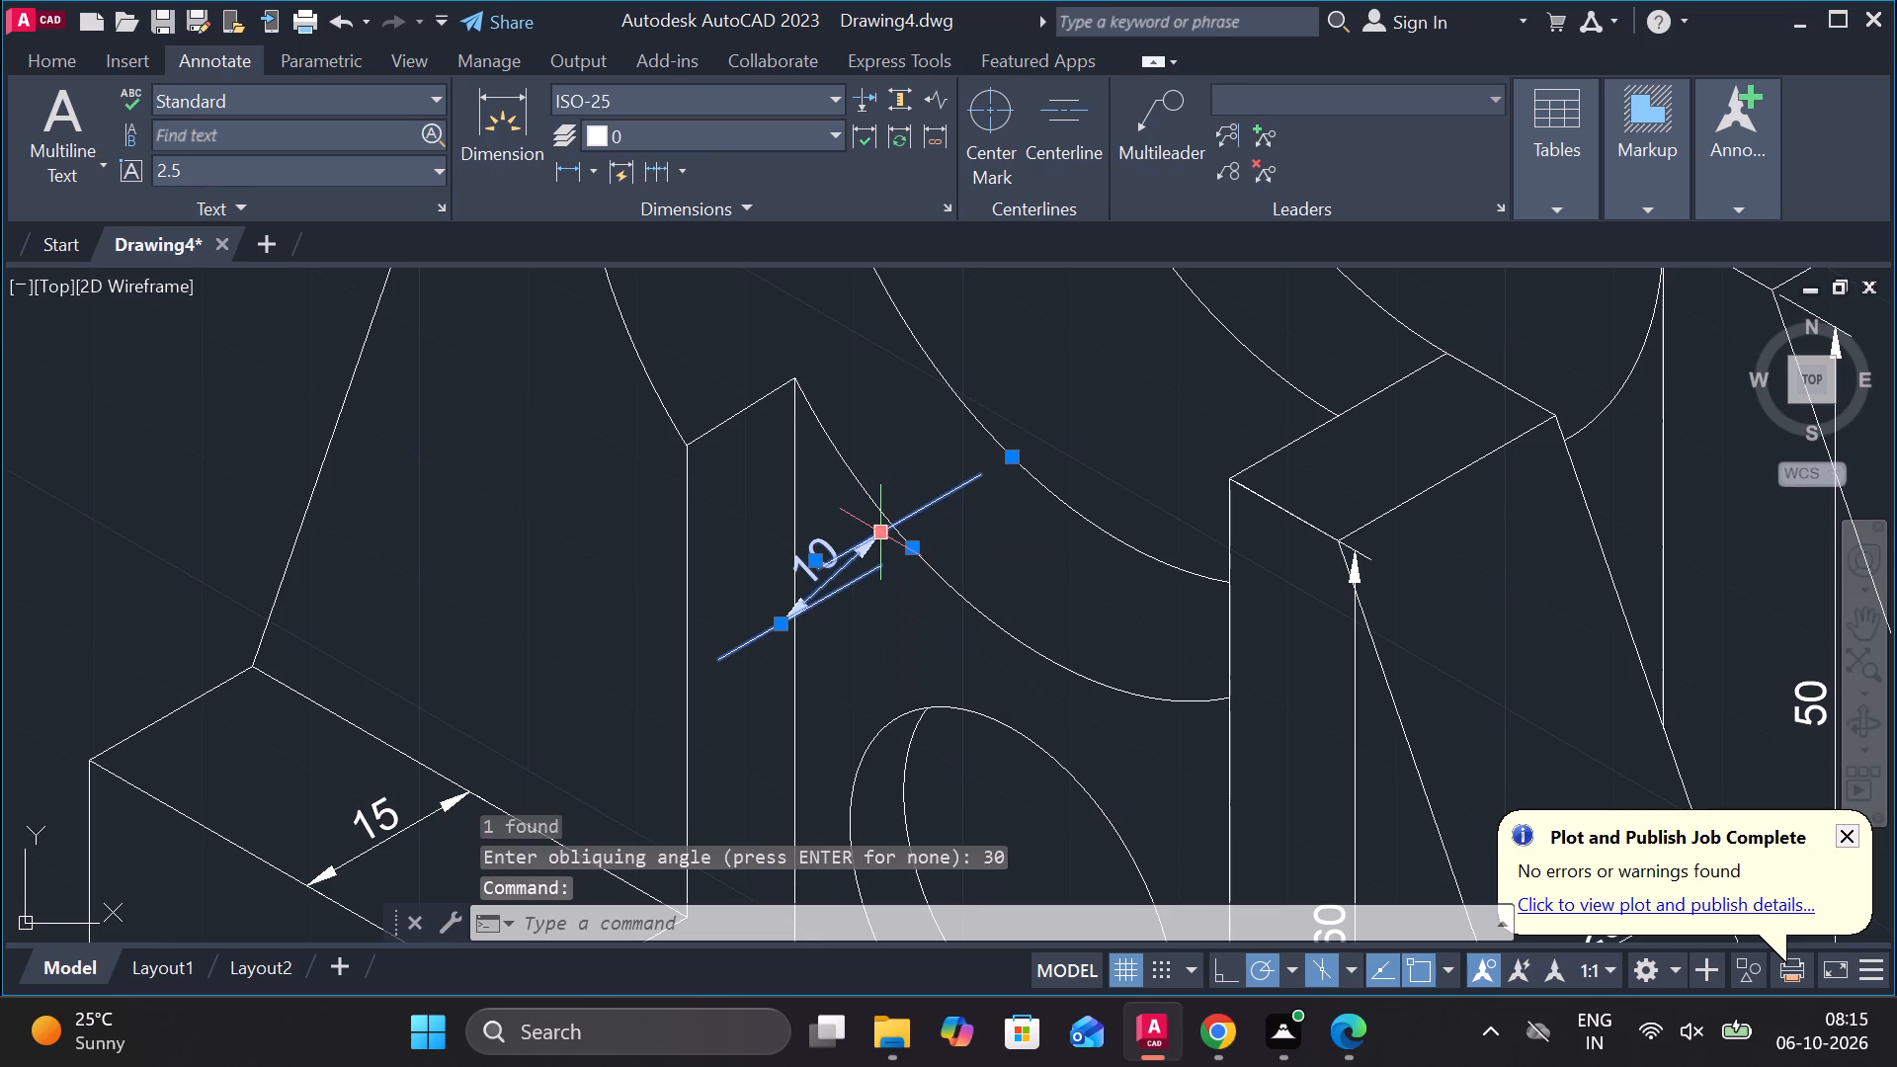
click(858, 546)
key(apostrophe)
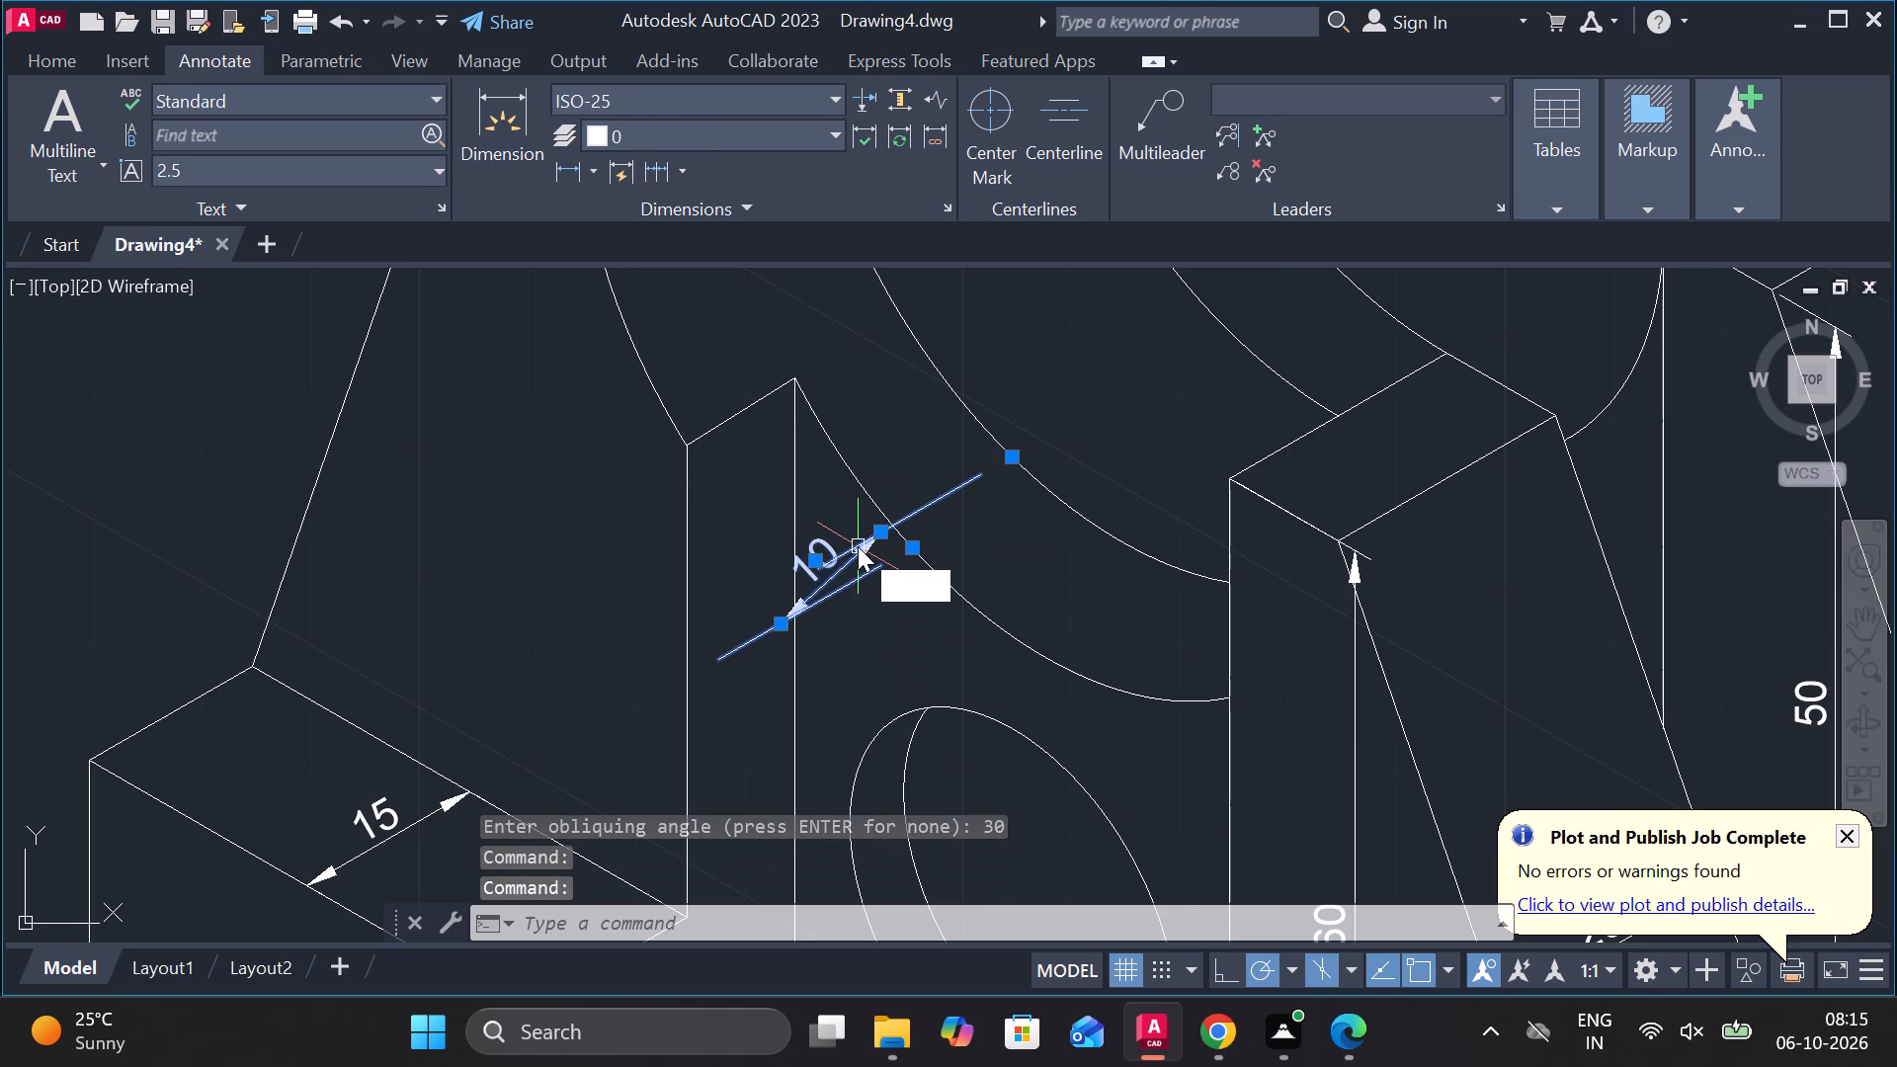
key(BackSpace)
key(Return)
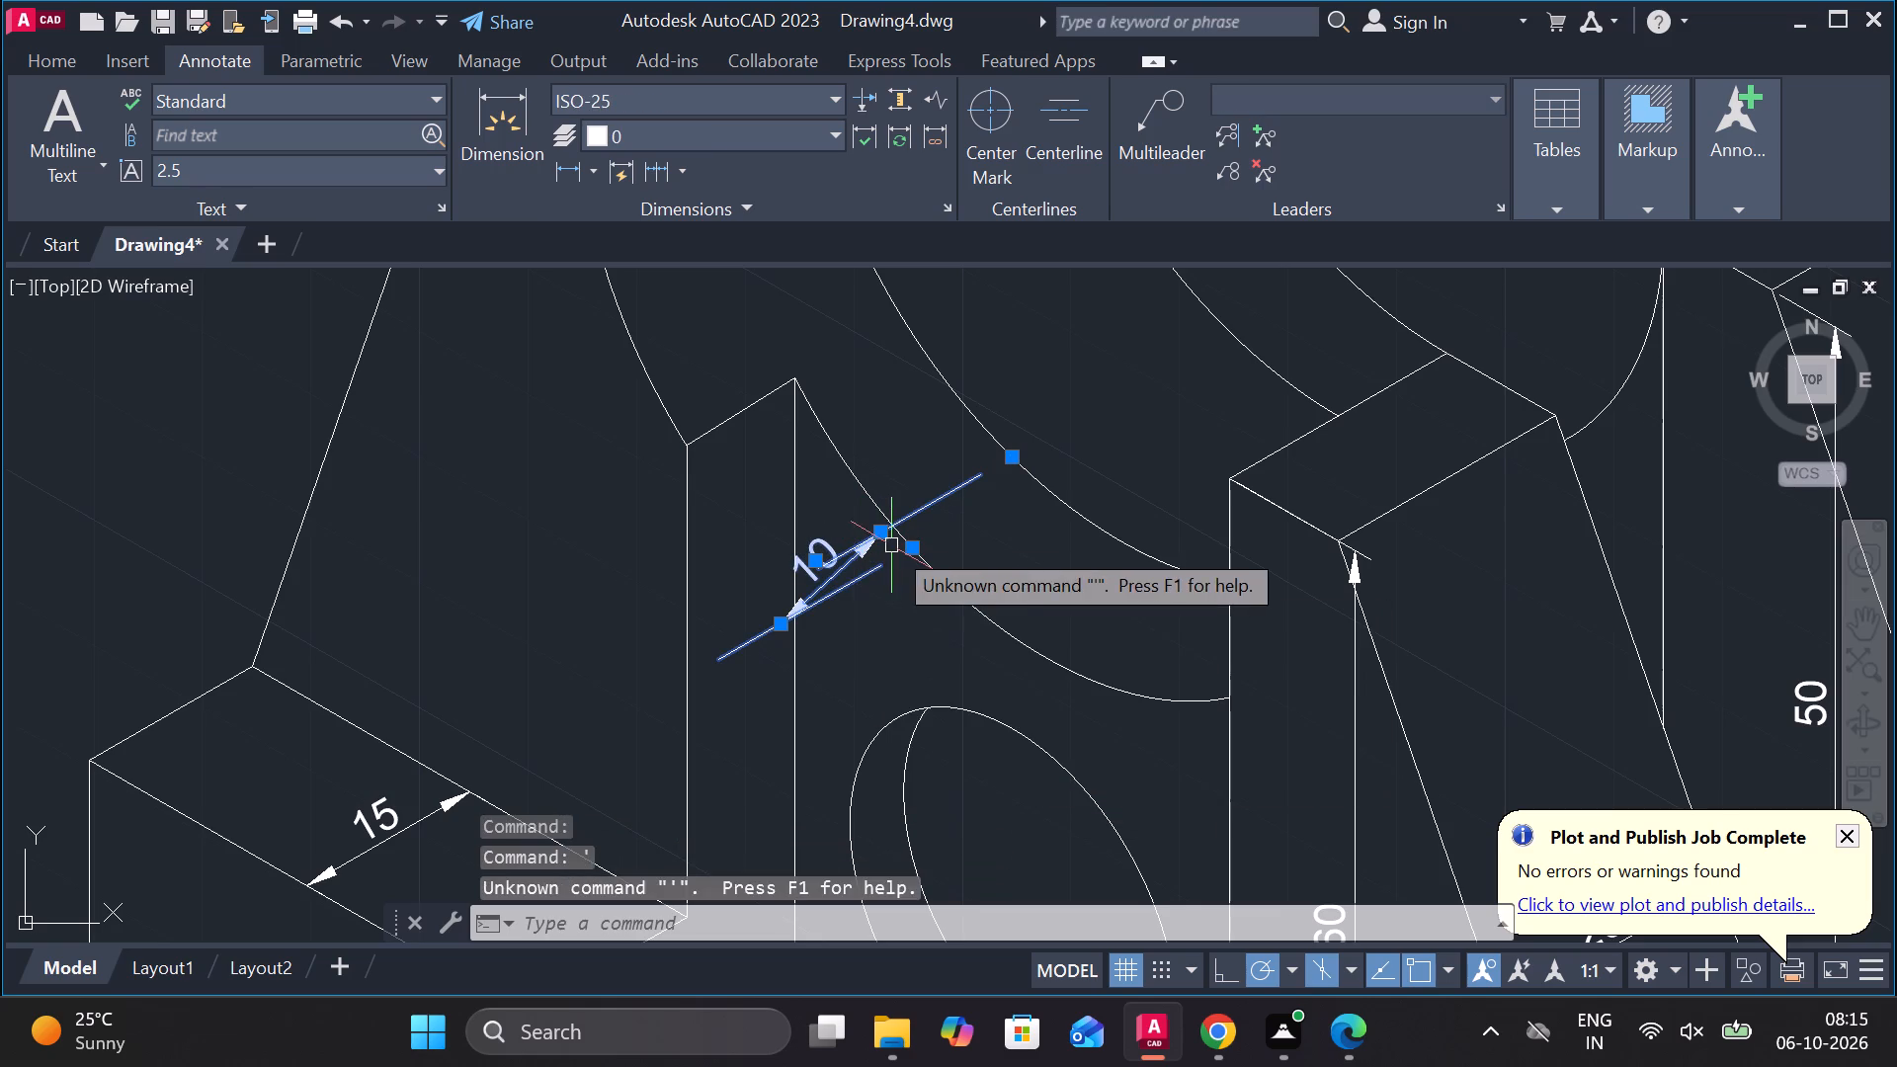
key(Return)
drag(973, 722, 891, 545)
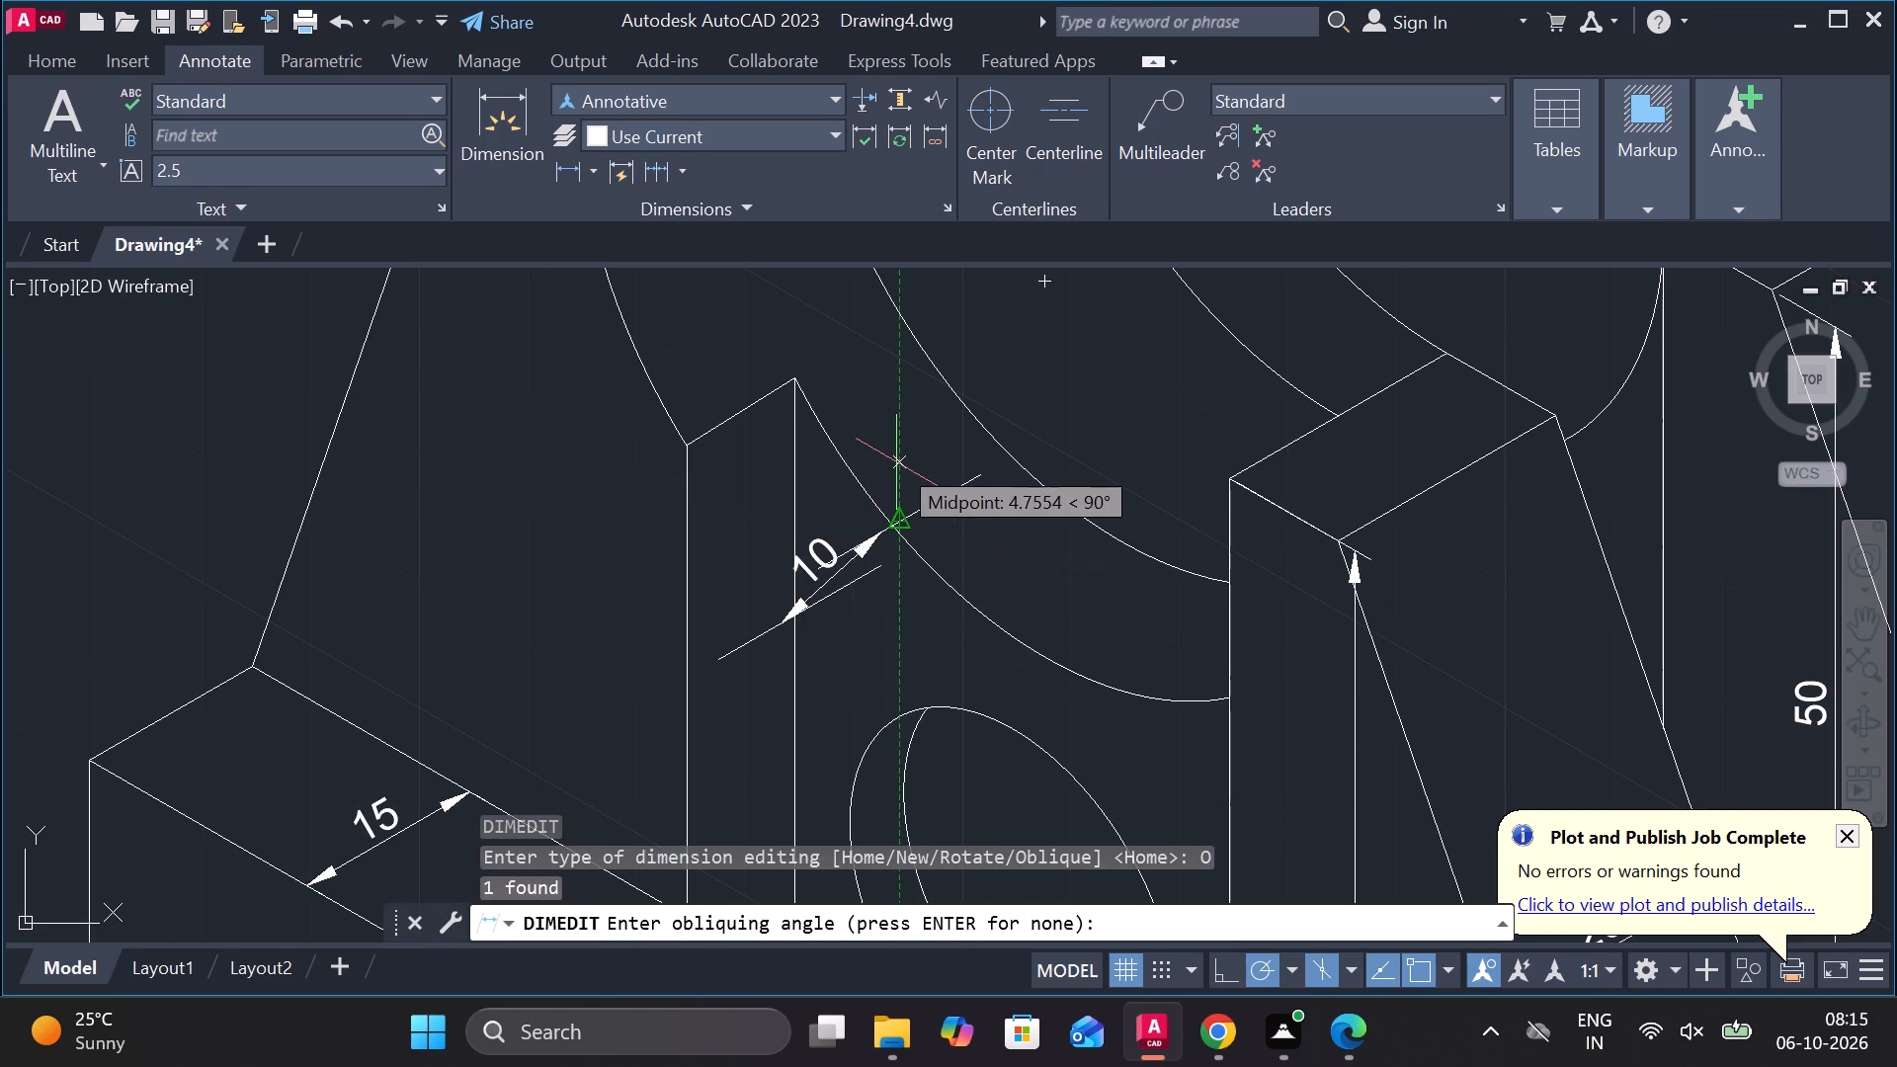
text(150)
key(Return)
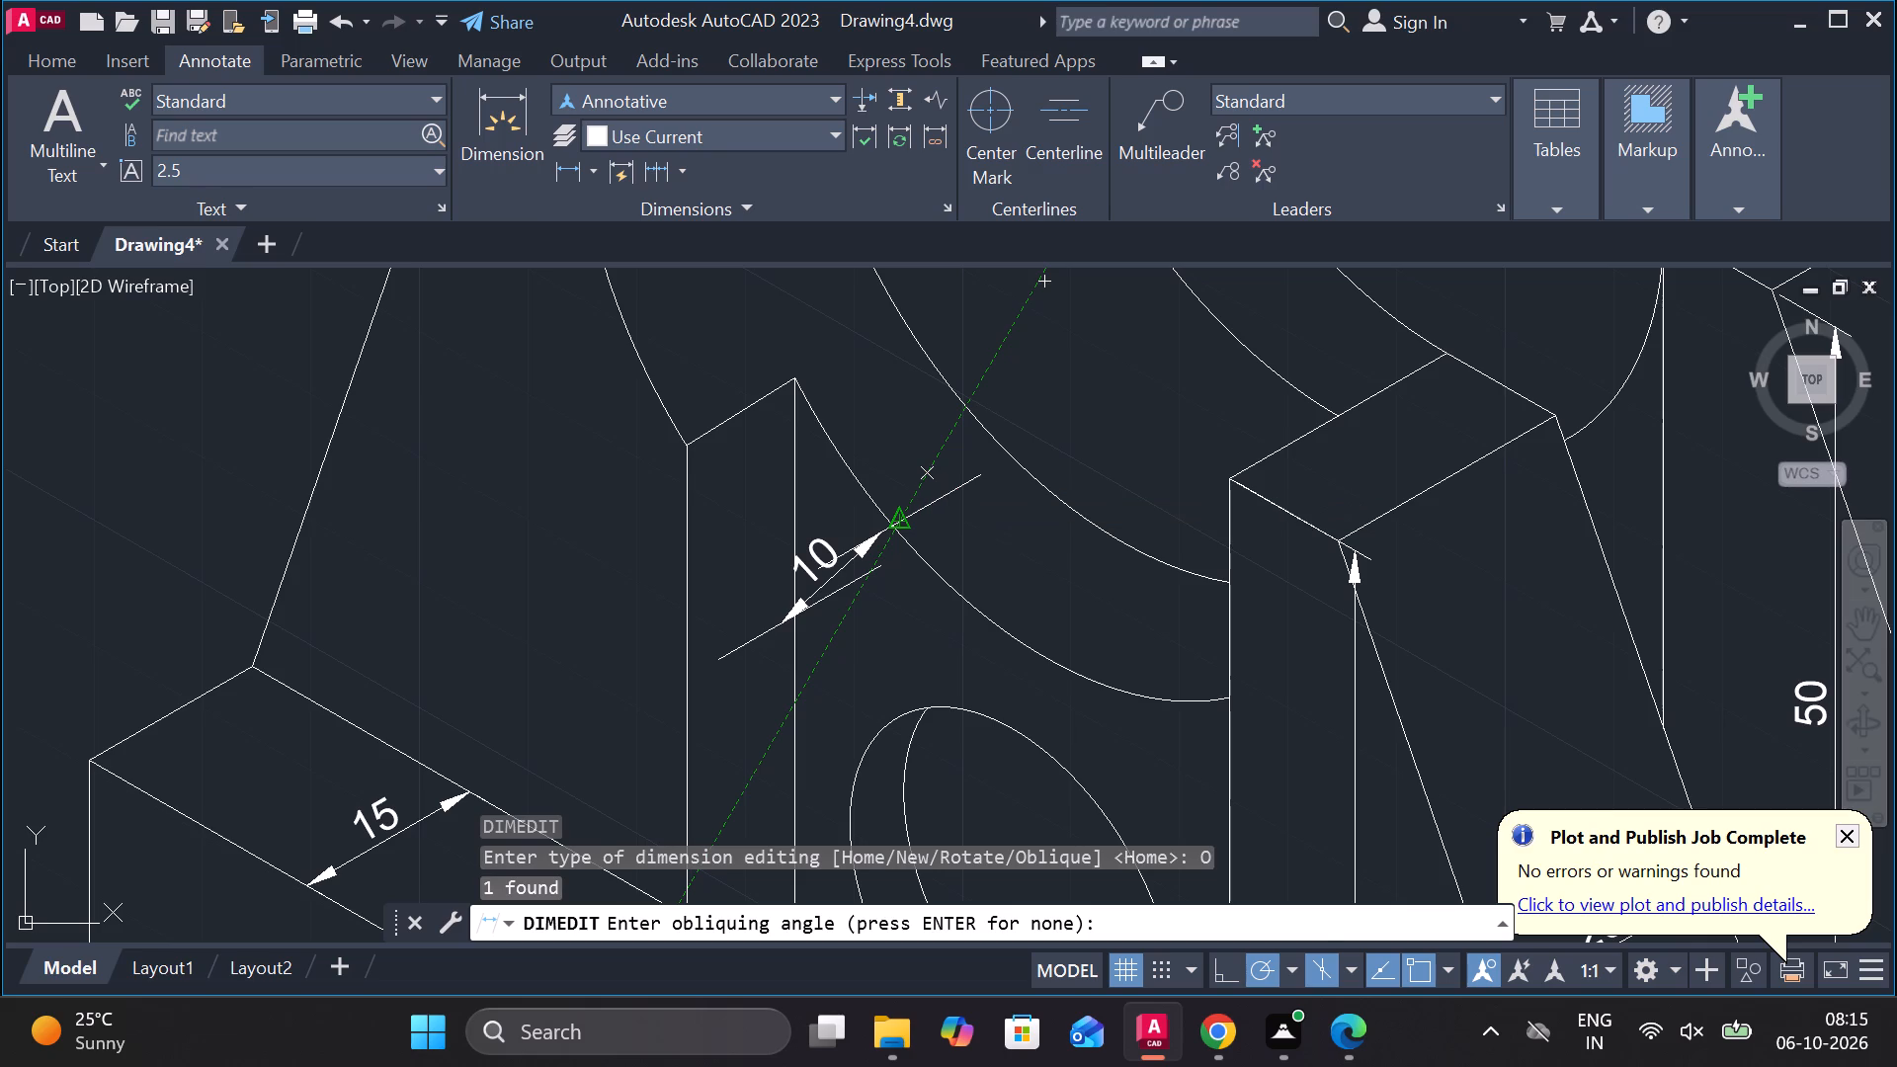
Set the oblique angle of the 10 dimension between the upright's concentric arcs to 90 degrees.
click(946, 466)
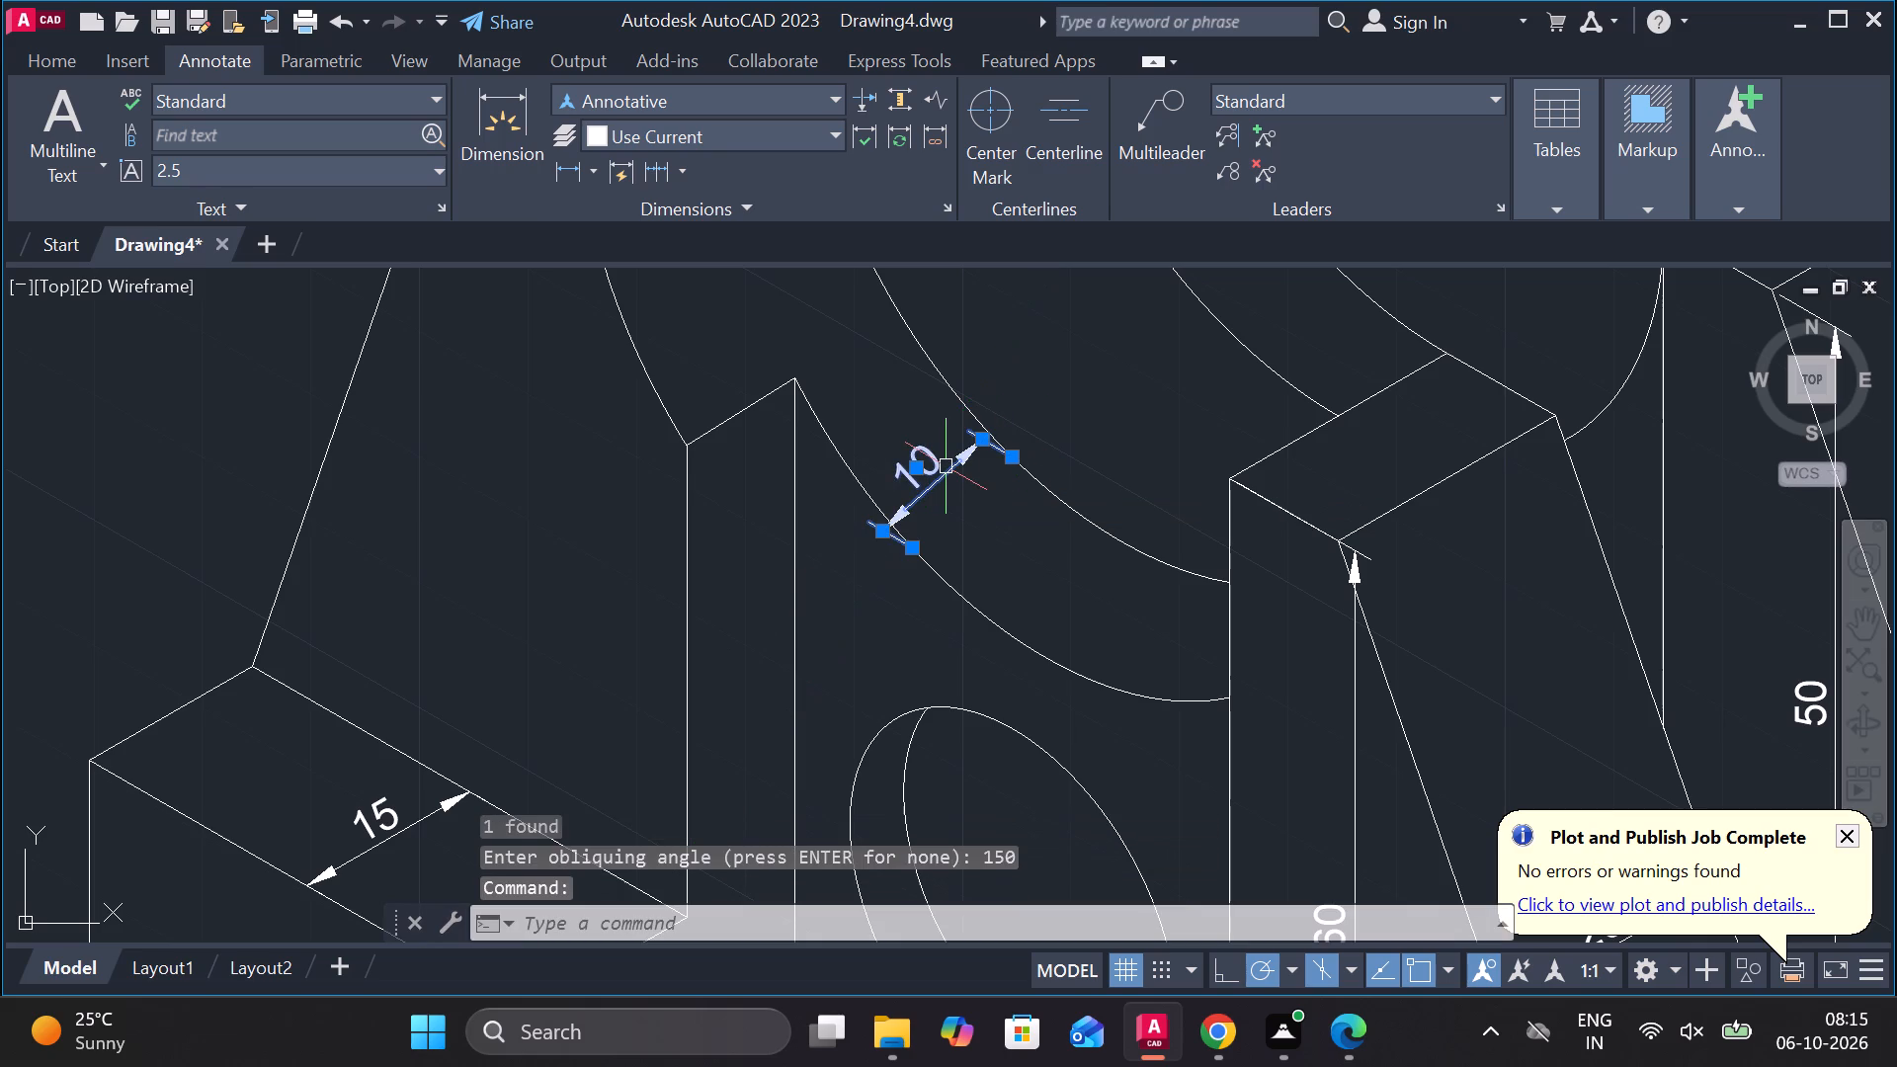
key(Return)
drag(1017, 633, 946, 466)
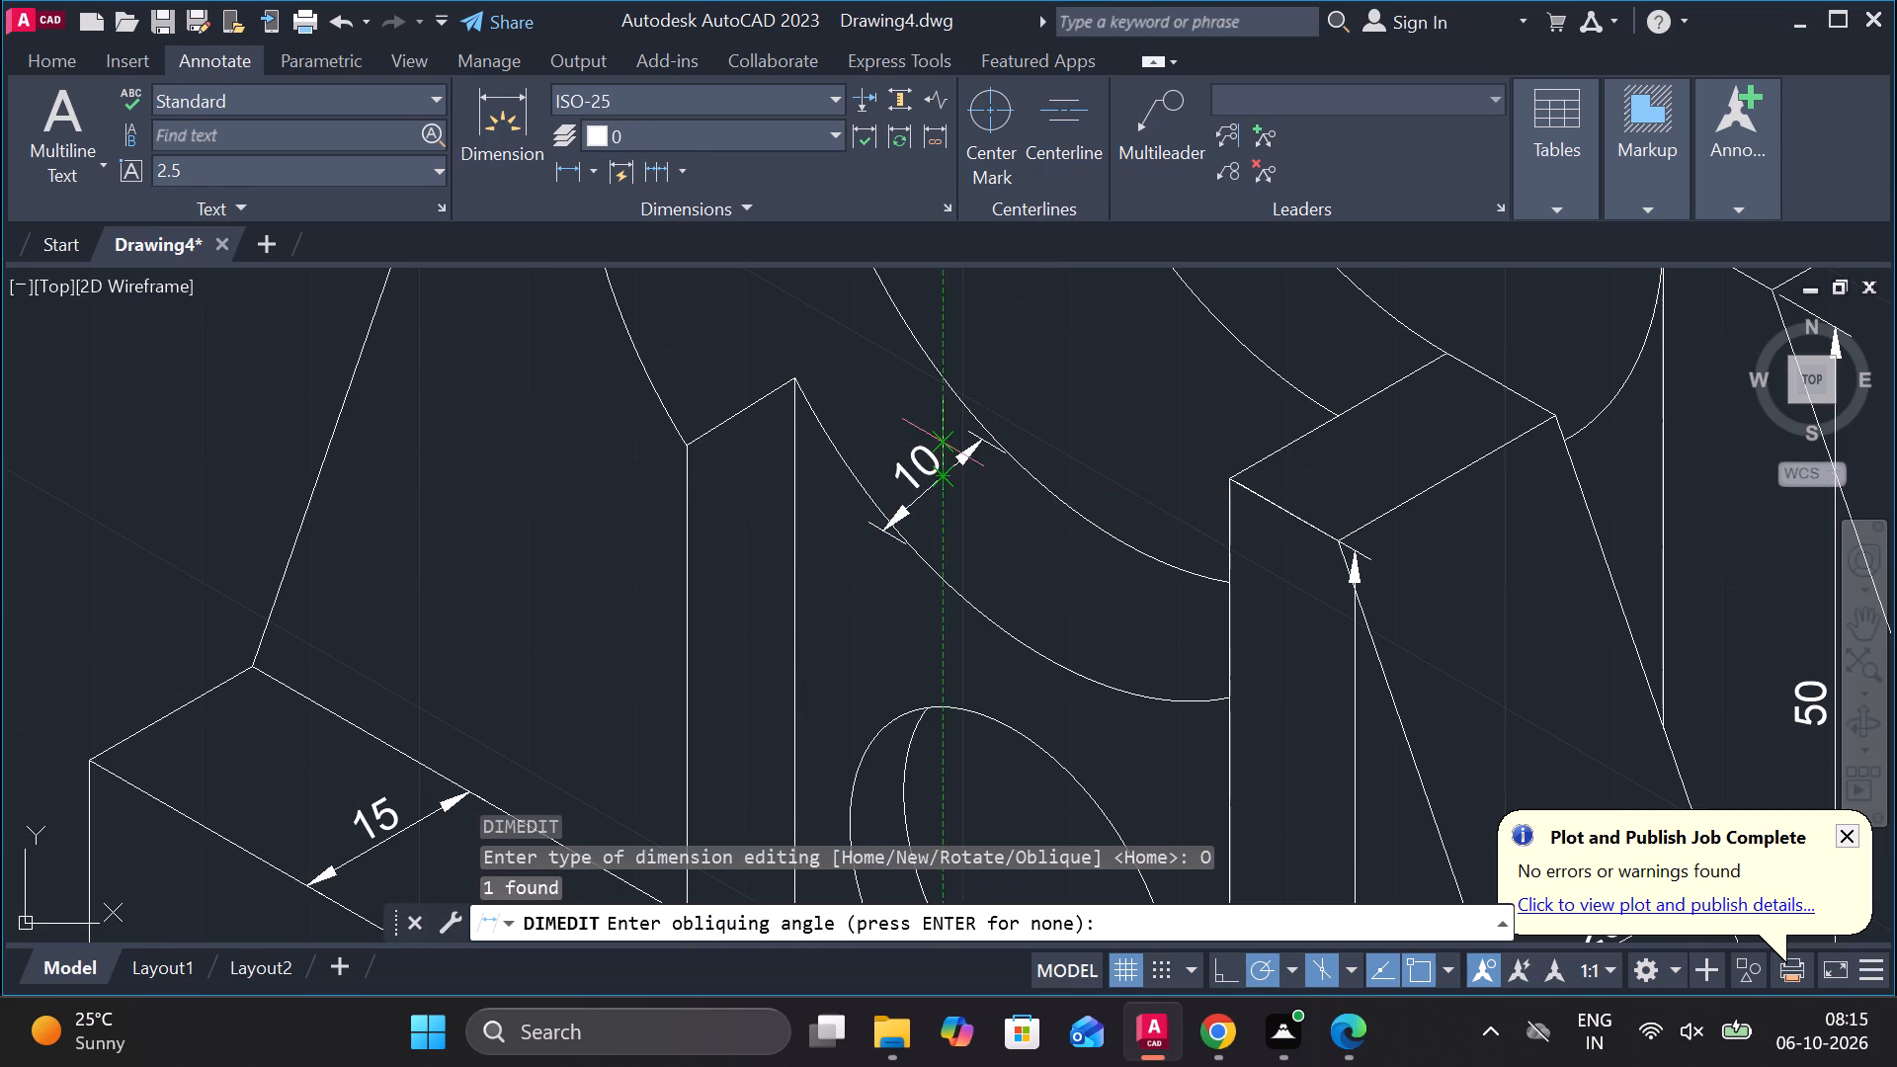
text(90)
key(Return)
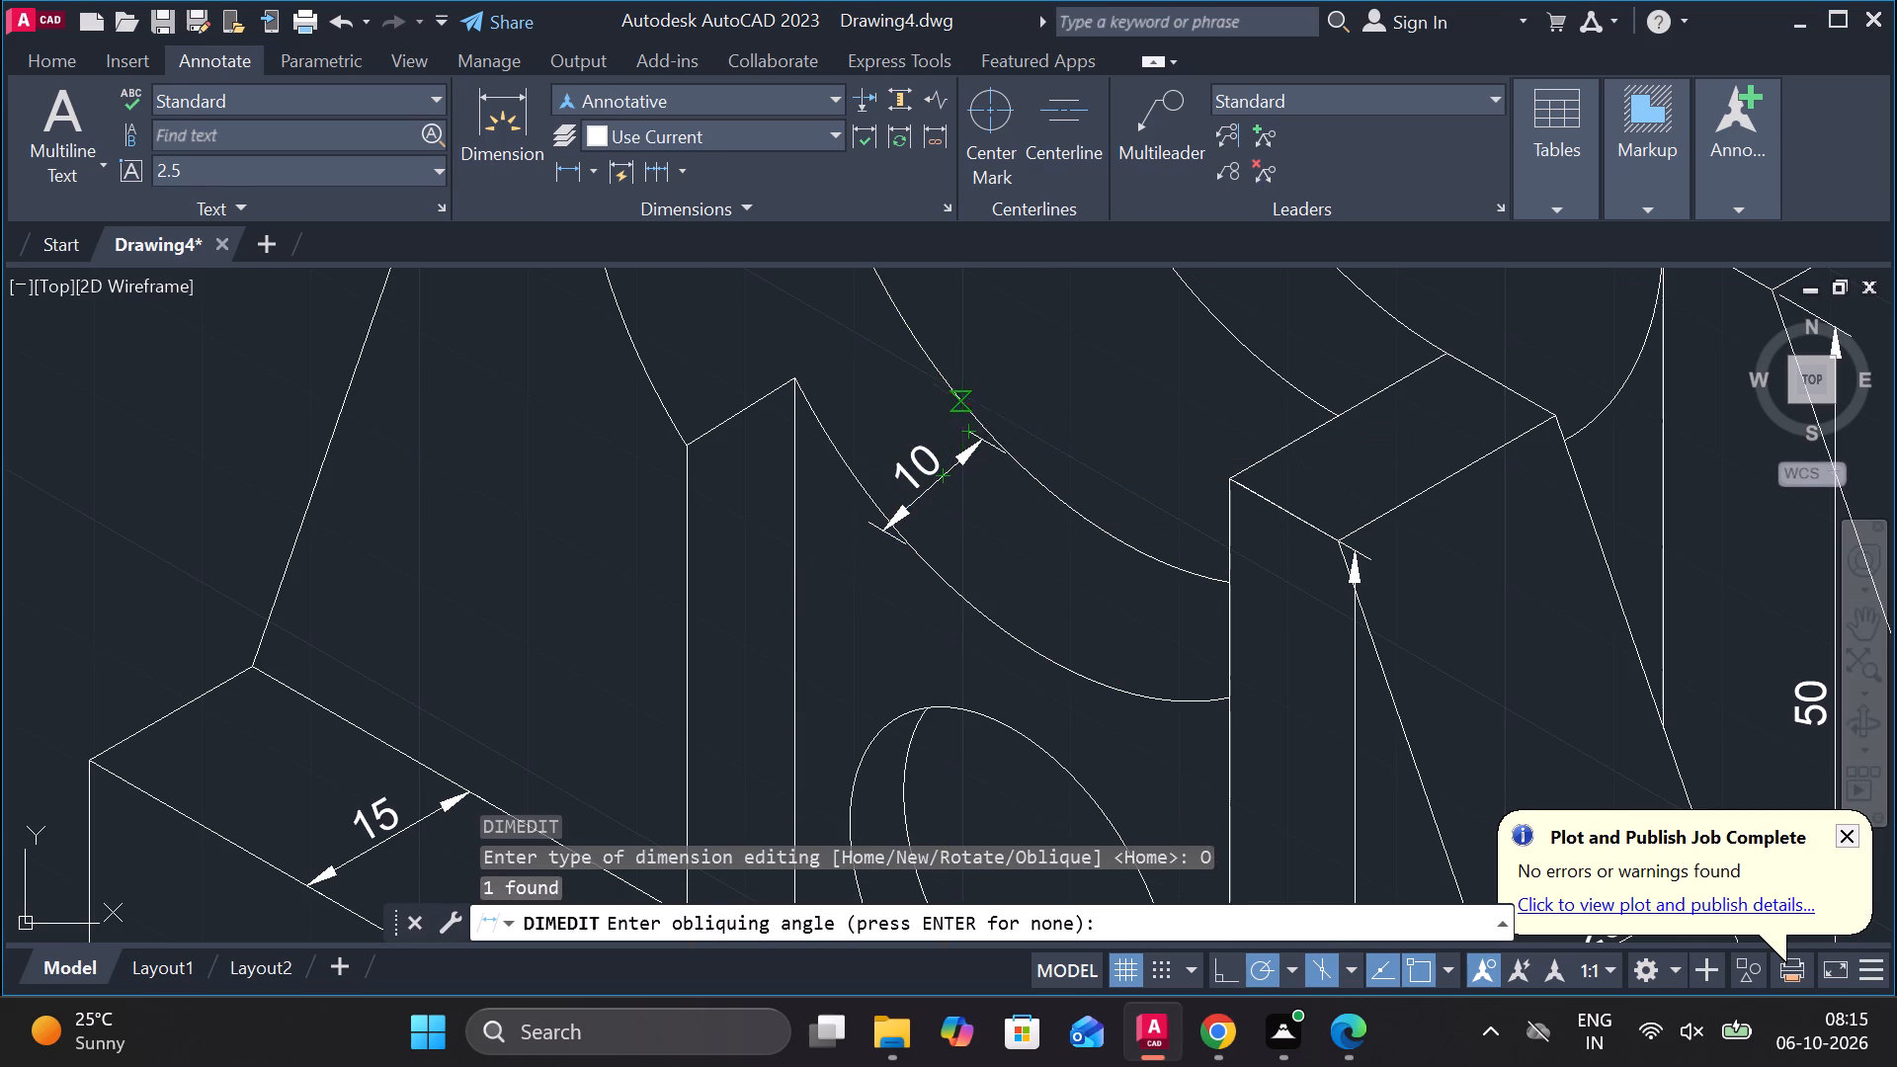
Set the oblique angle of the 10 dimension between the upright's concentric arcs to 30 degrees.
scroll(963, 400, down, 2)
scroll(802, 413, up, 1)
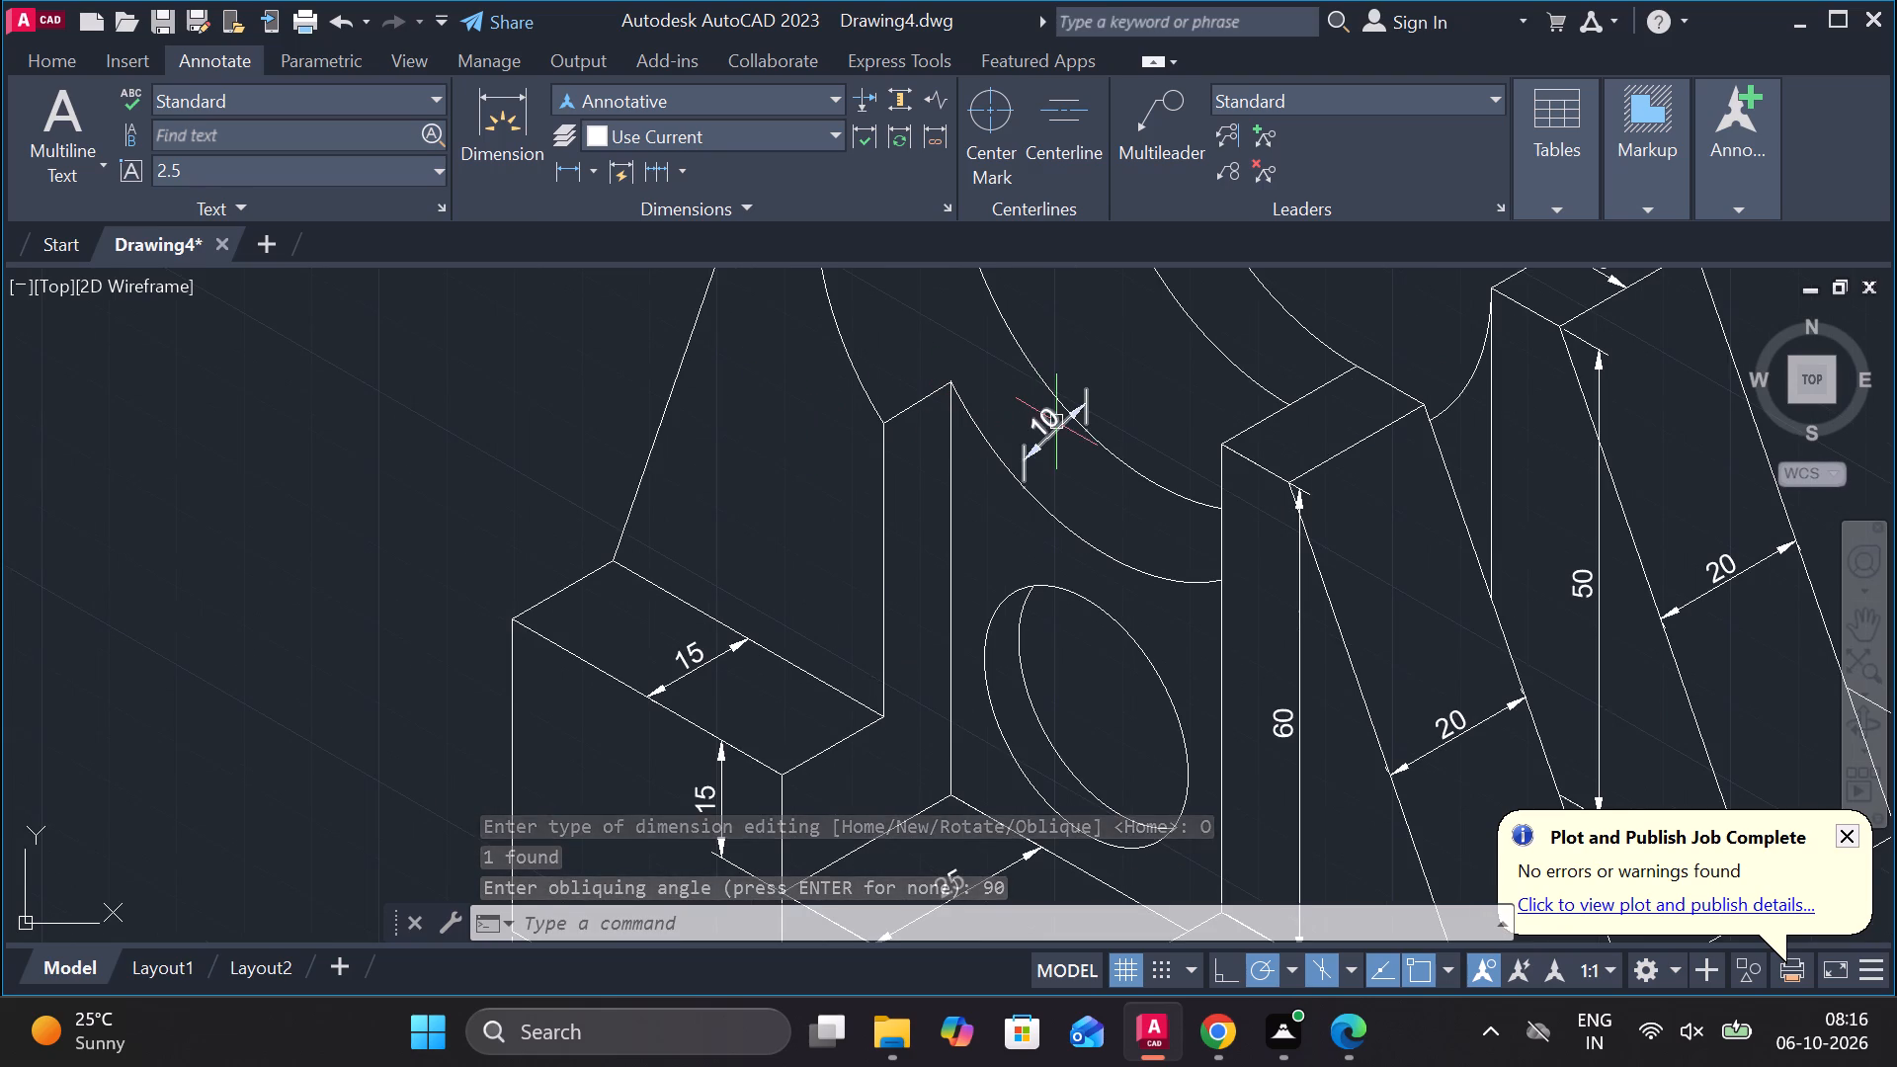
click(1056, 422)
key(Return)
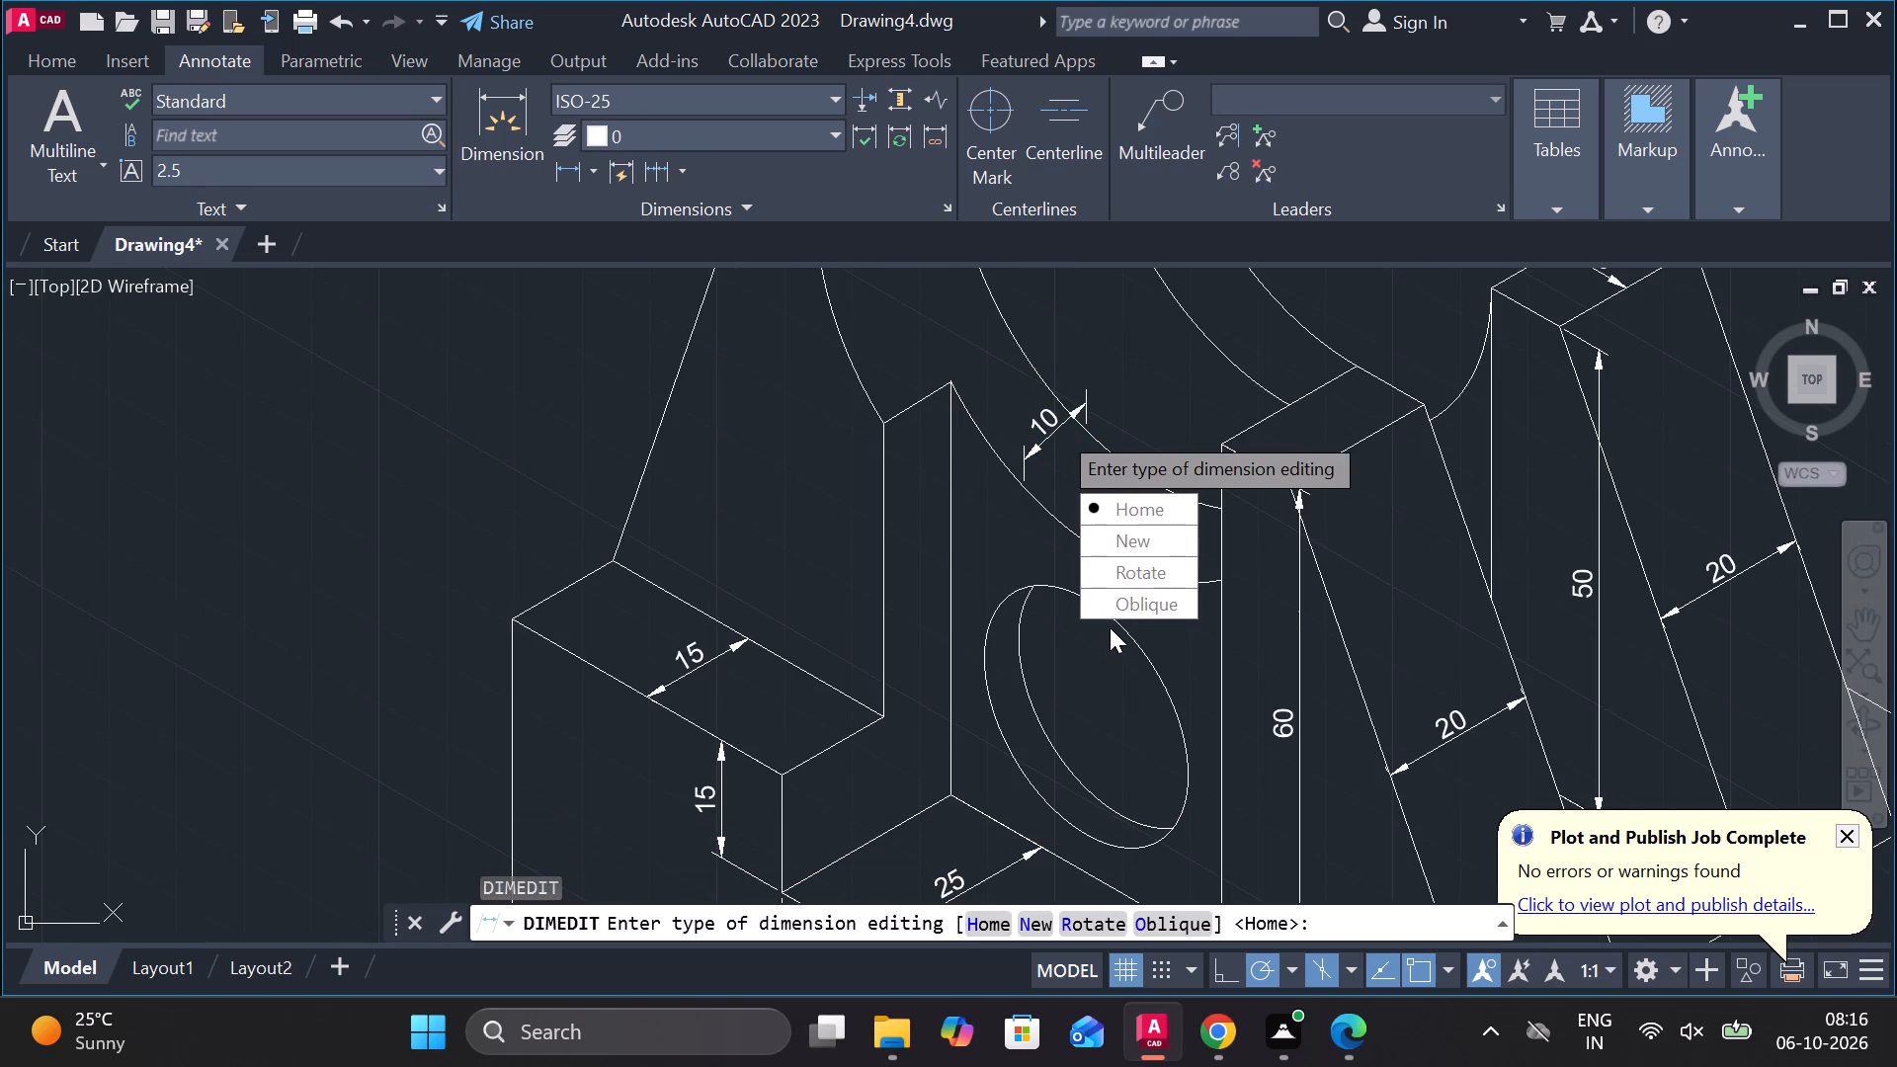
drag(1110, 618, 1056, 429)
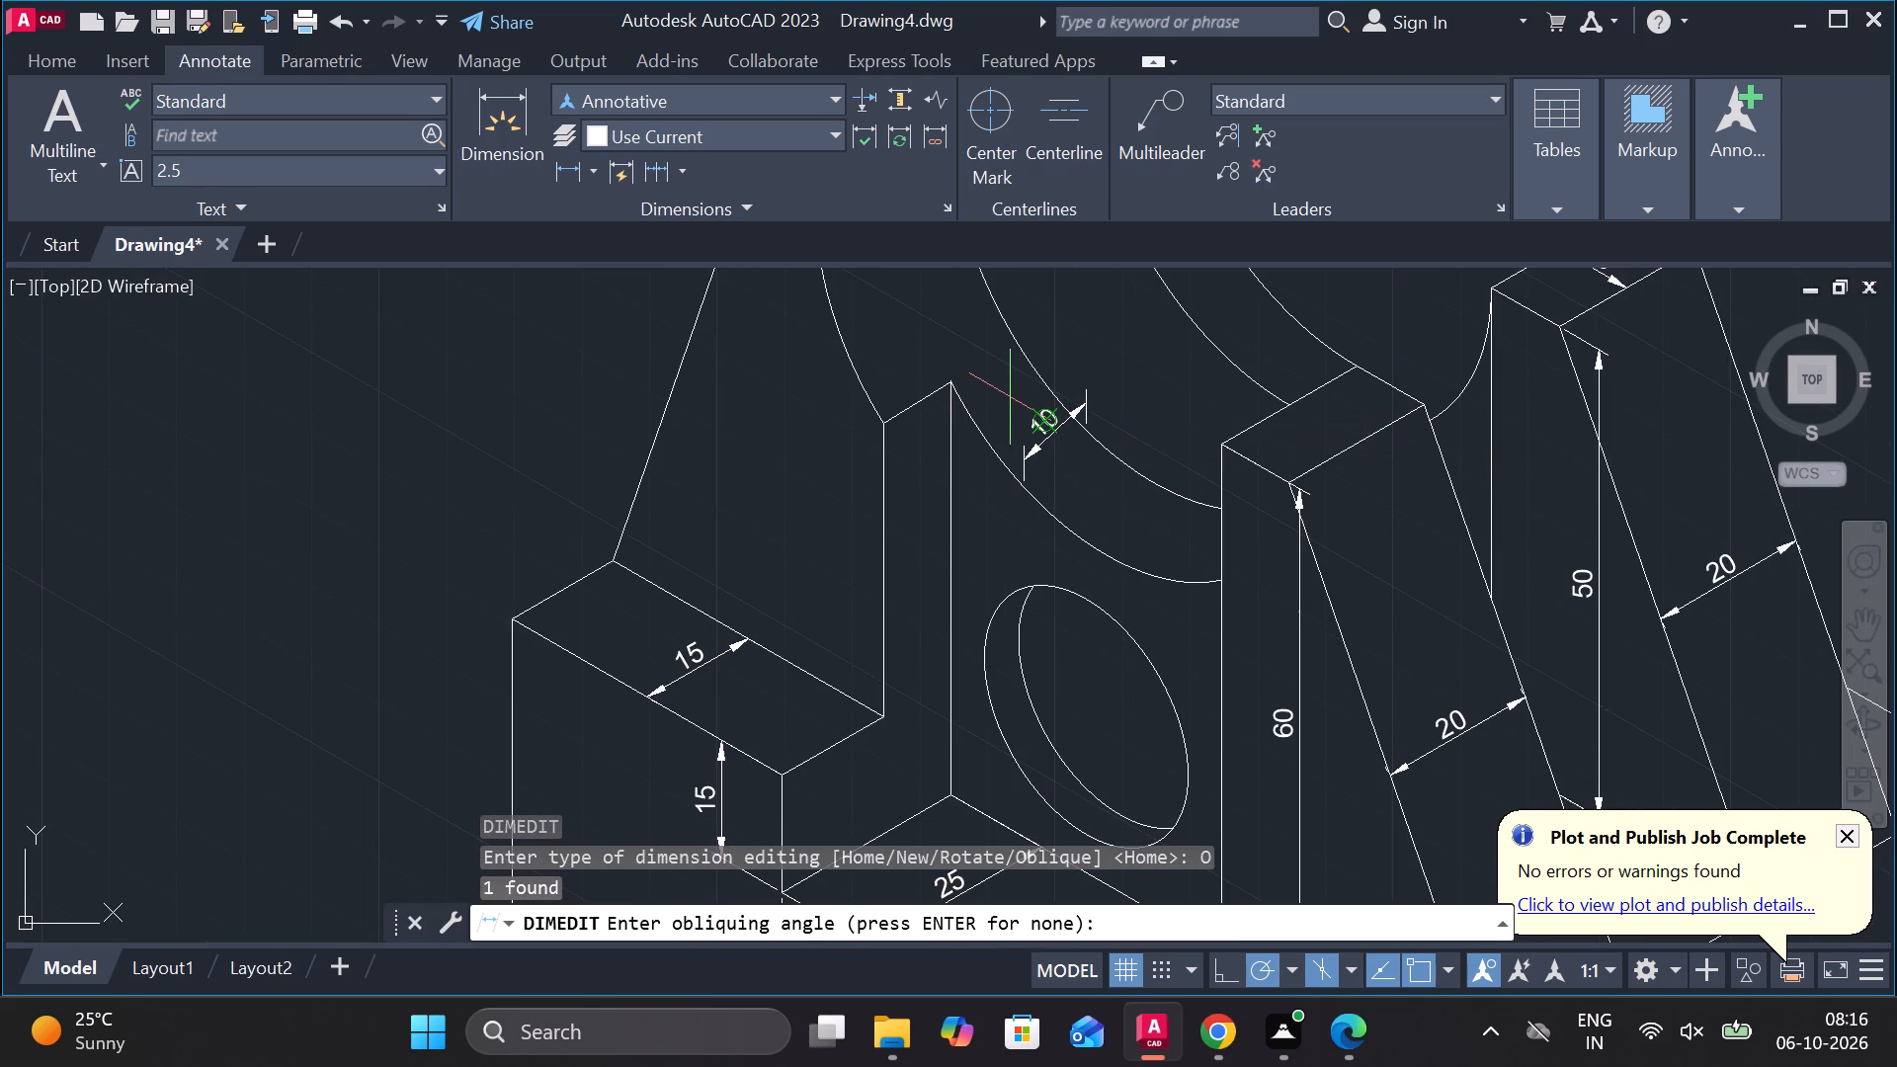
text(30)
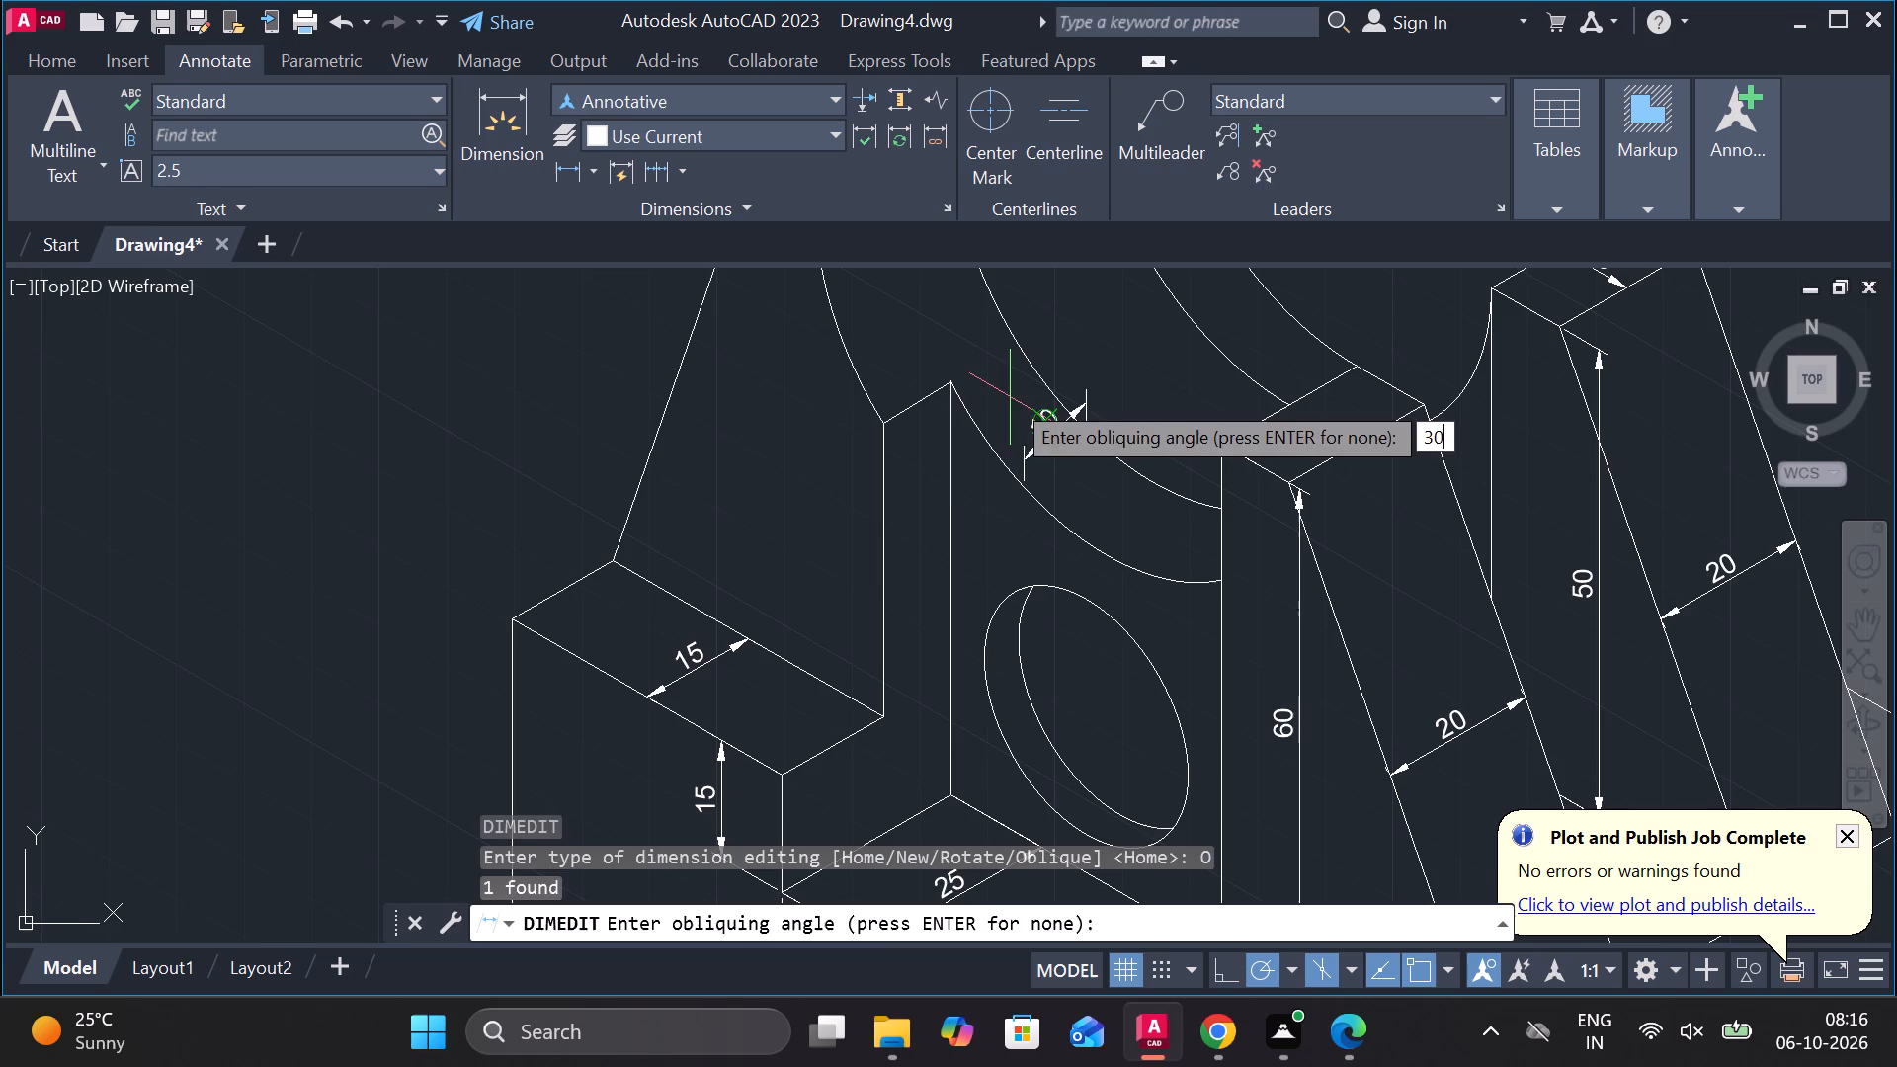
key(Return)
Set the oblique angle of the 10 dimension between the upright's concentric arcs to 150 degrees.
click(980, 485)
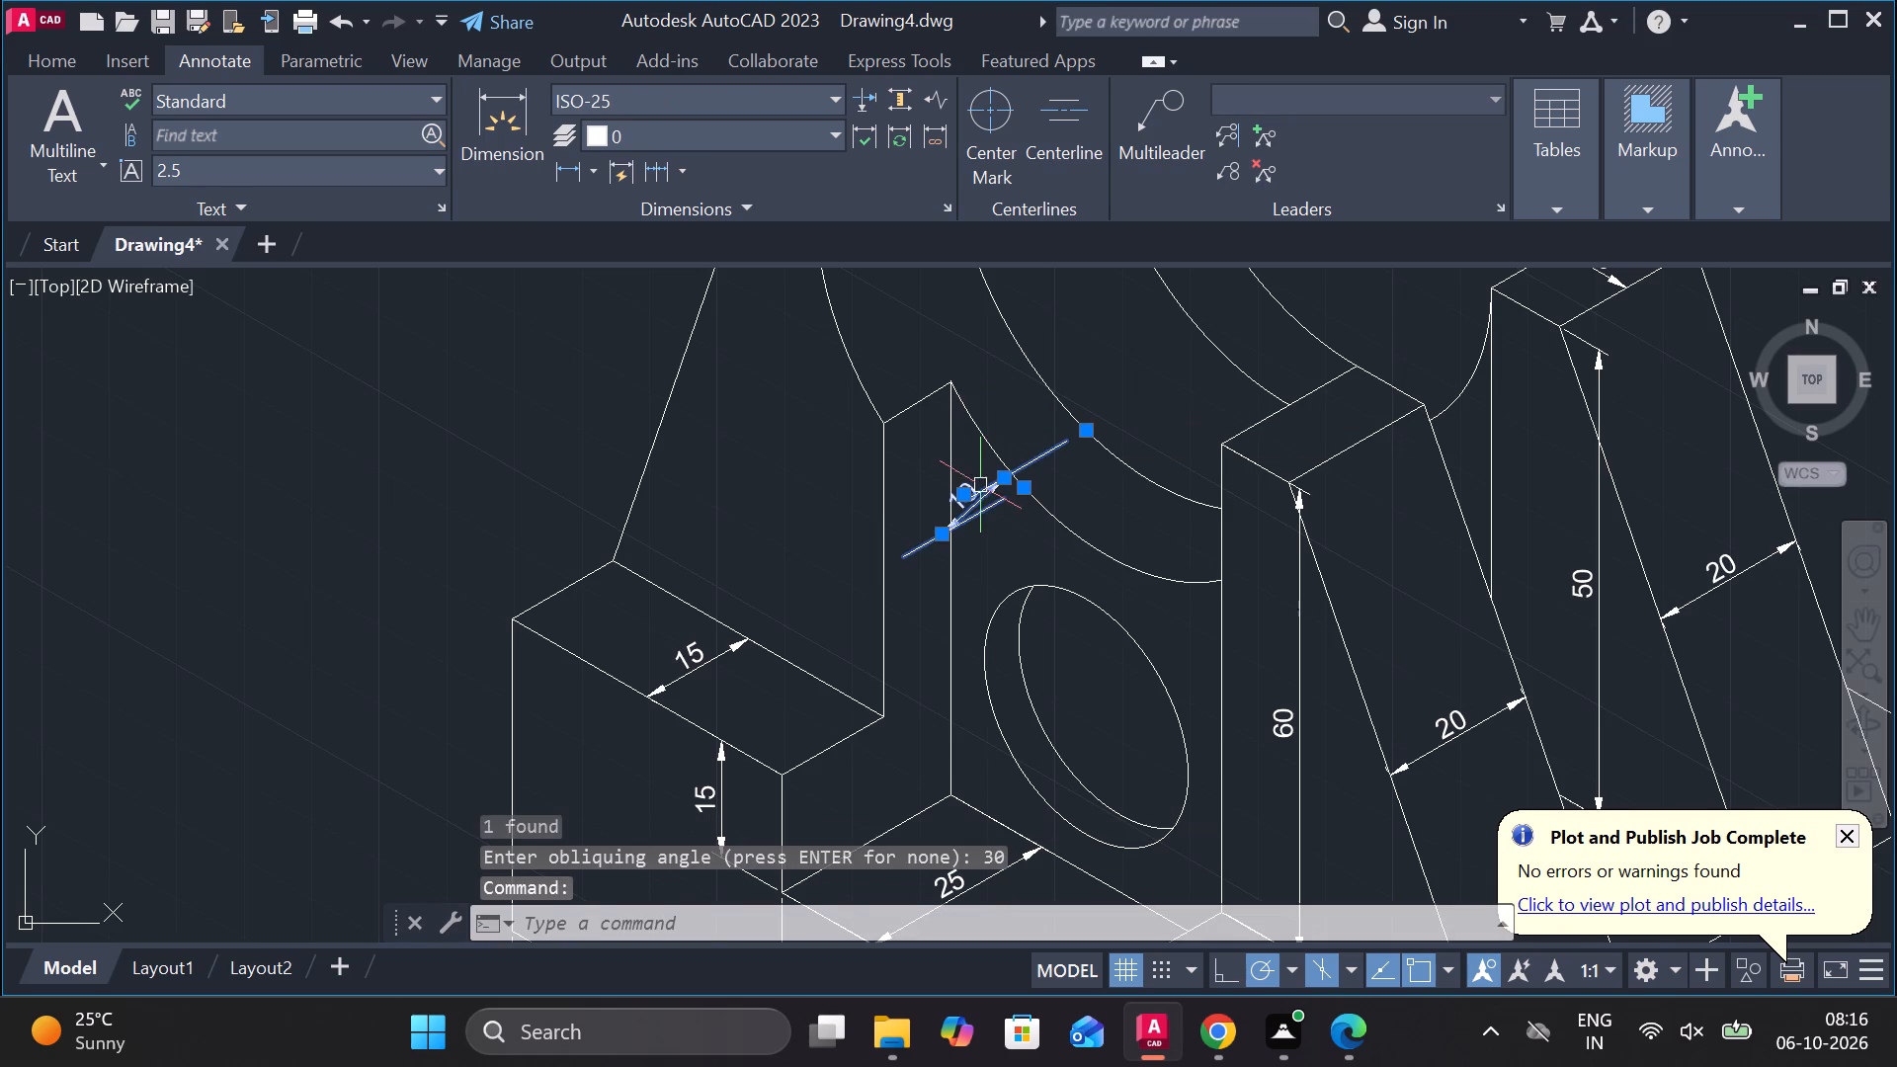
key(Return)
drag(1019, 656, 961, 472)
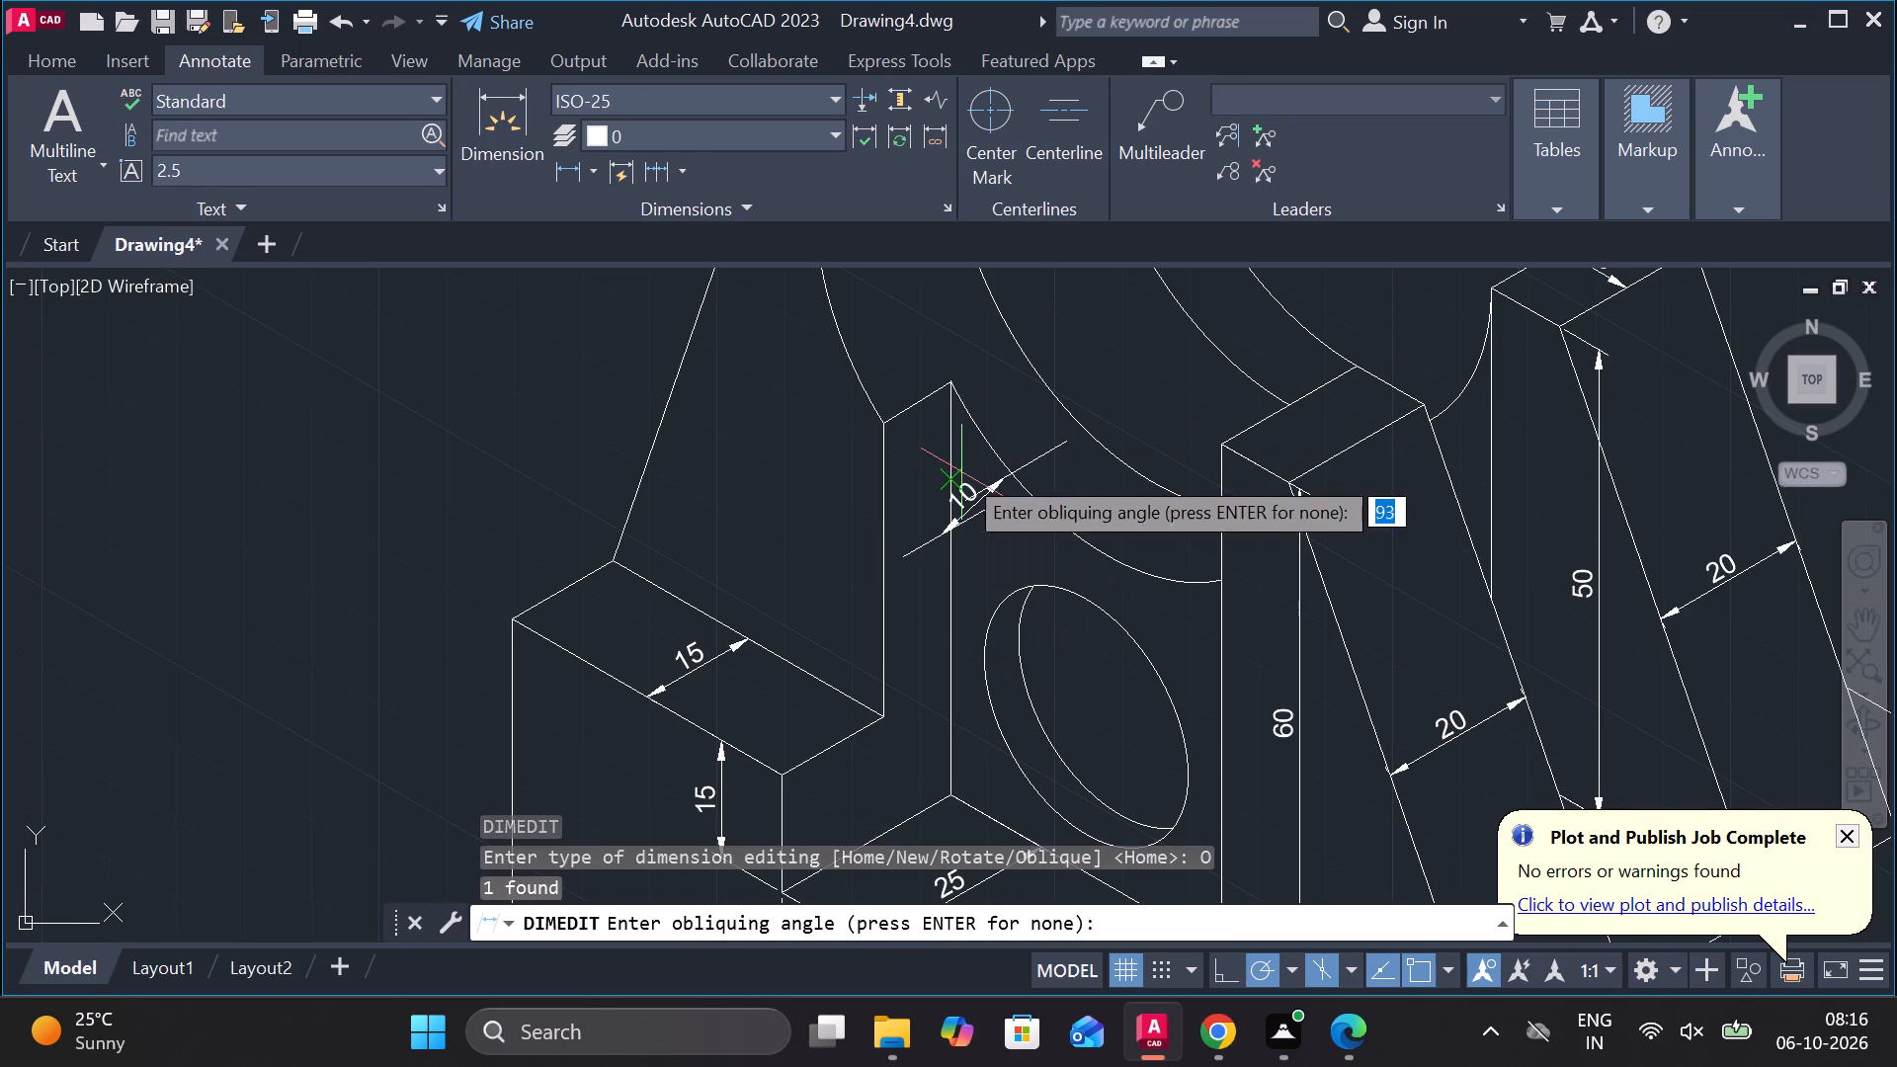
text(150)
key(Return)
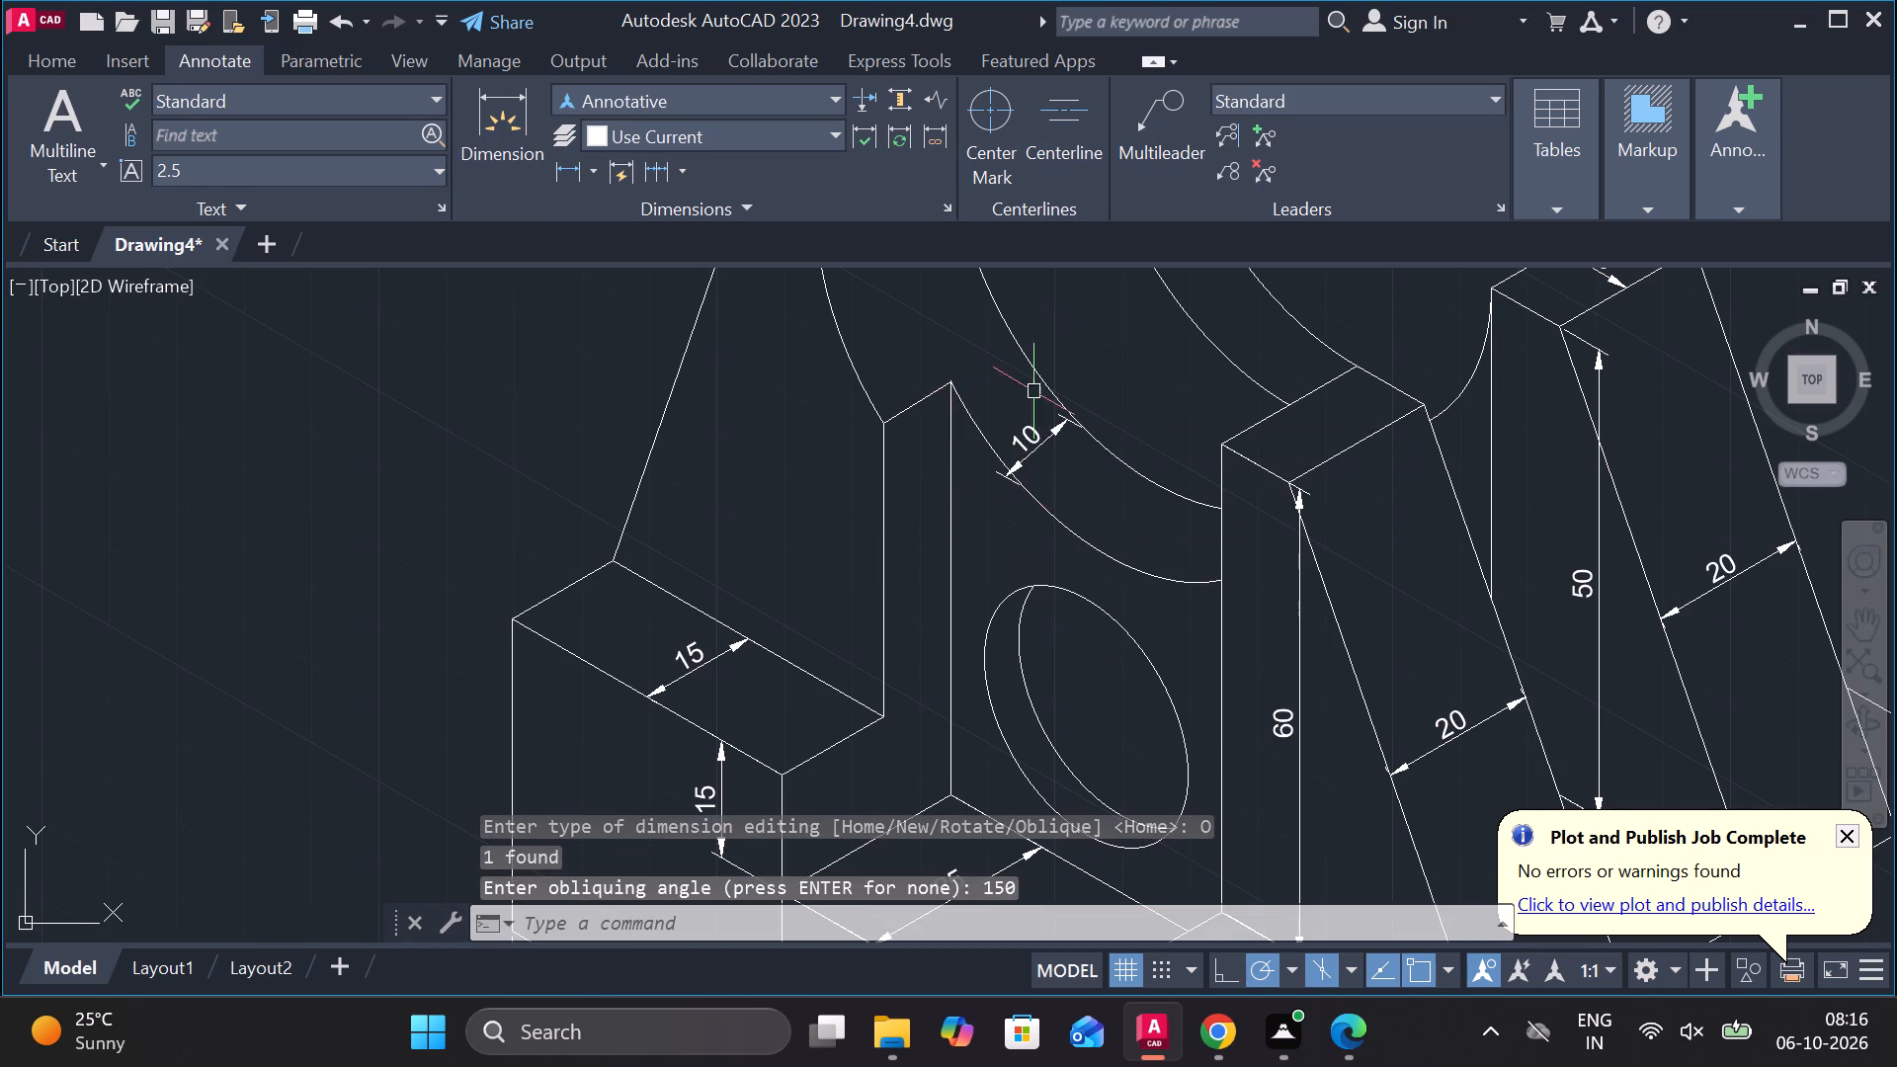
Set the oblique angle of the 10 dimension between the upright's concentric arcs to 90 degrees.
scroll(1012, 480, down, 1)
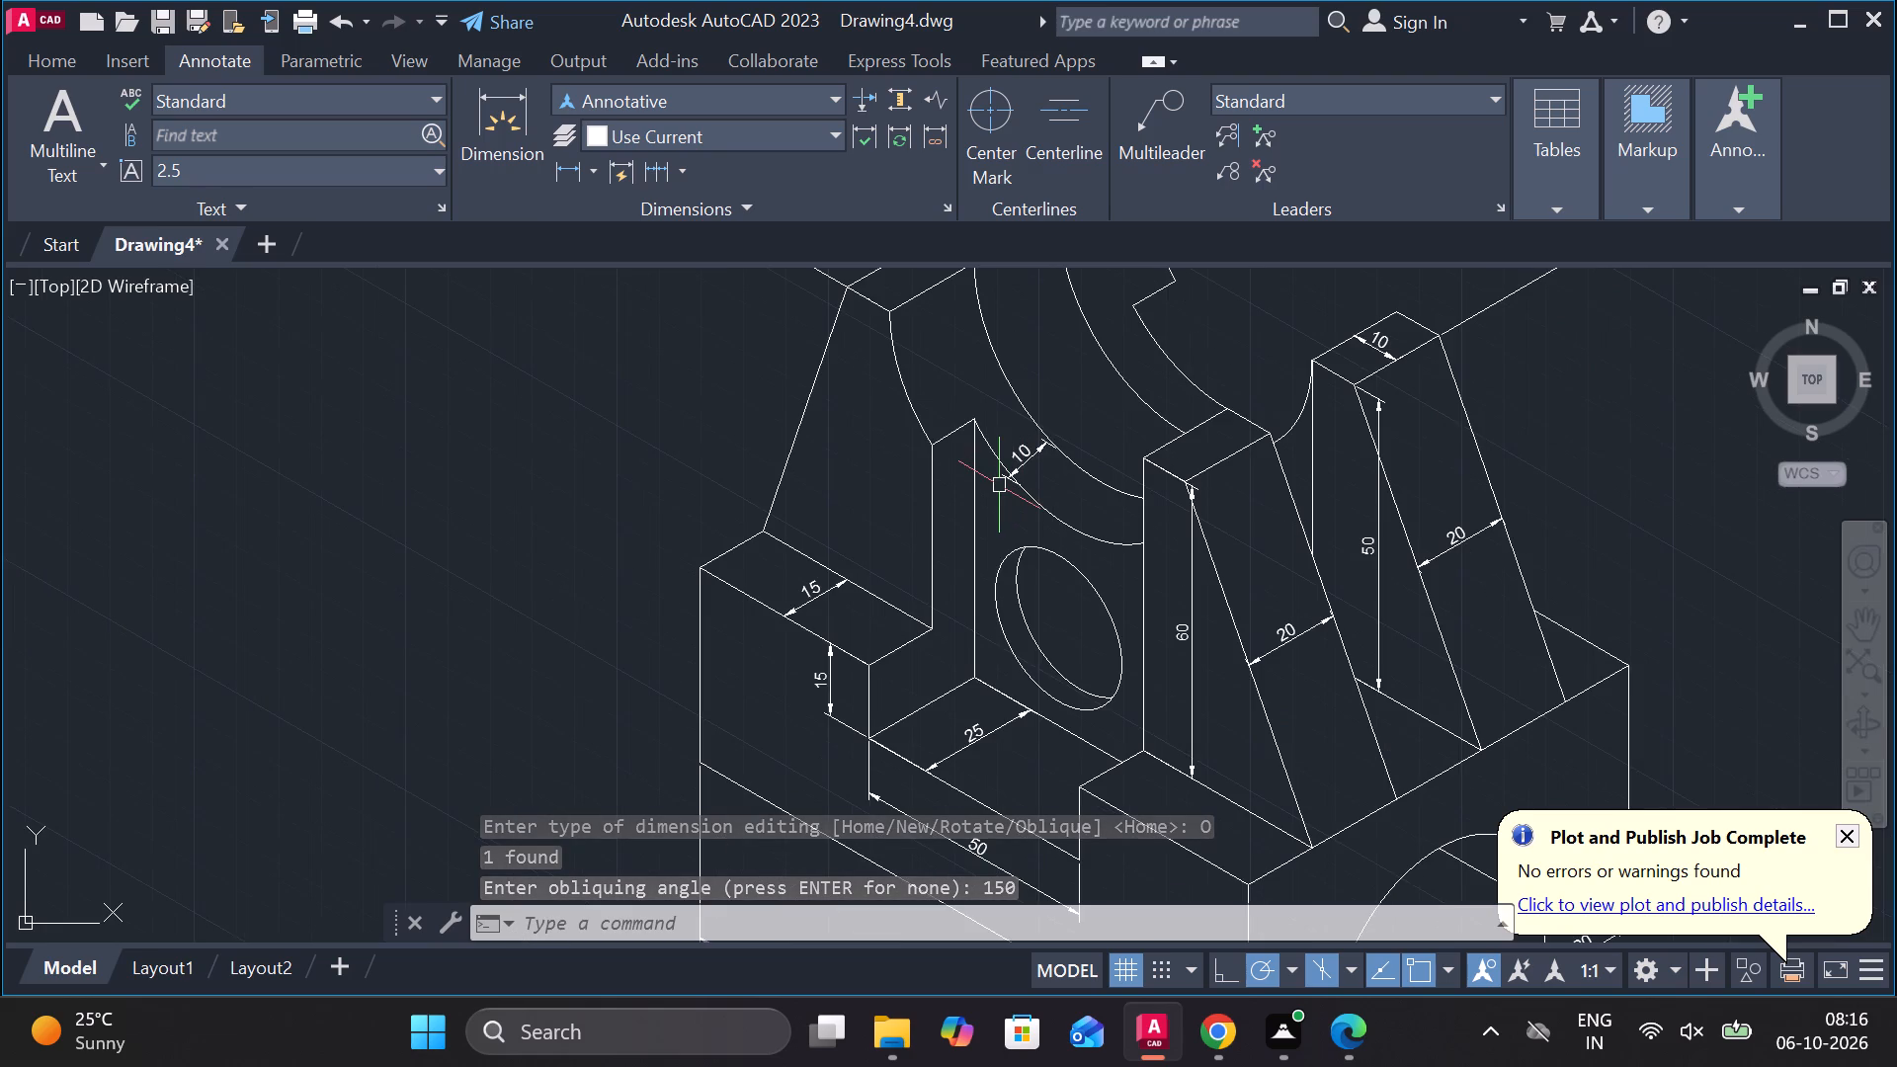
scroll(1019, 489, up, 1)
middle_drag(1044, 461, 1063, 576)
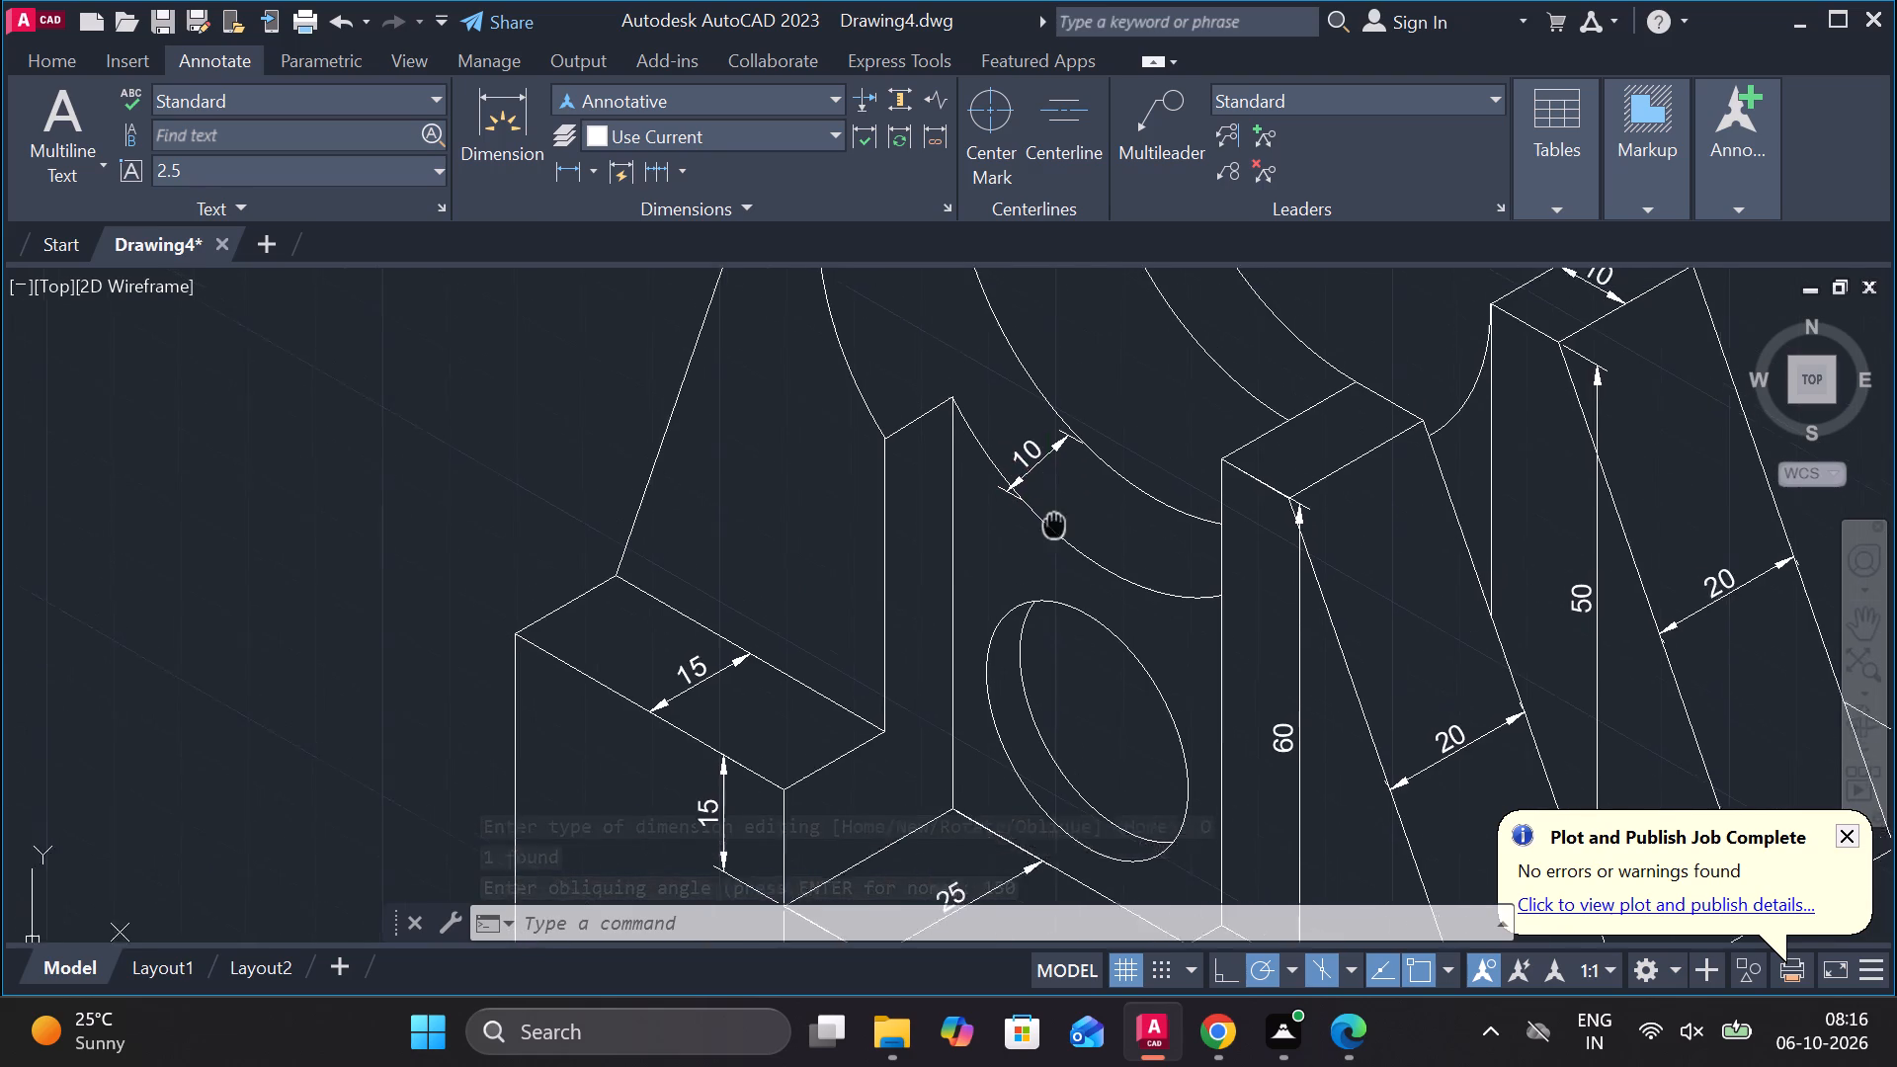
middle_drag(1063, 576, 1067, 646)
click(1054, 626)
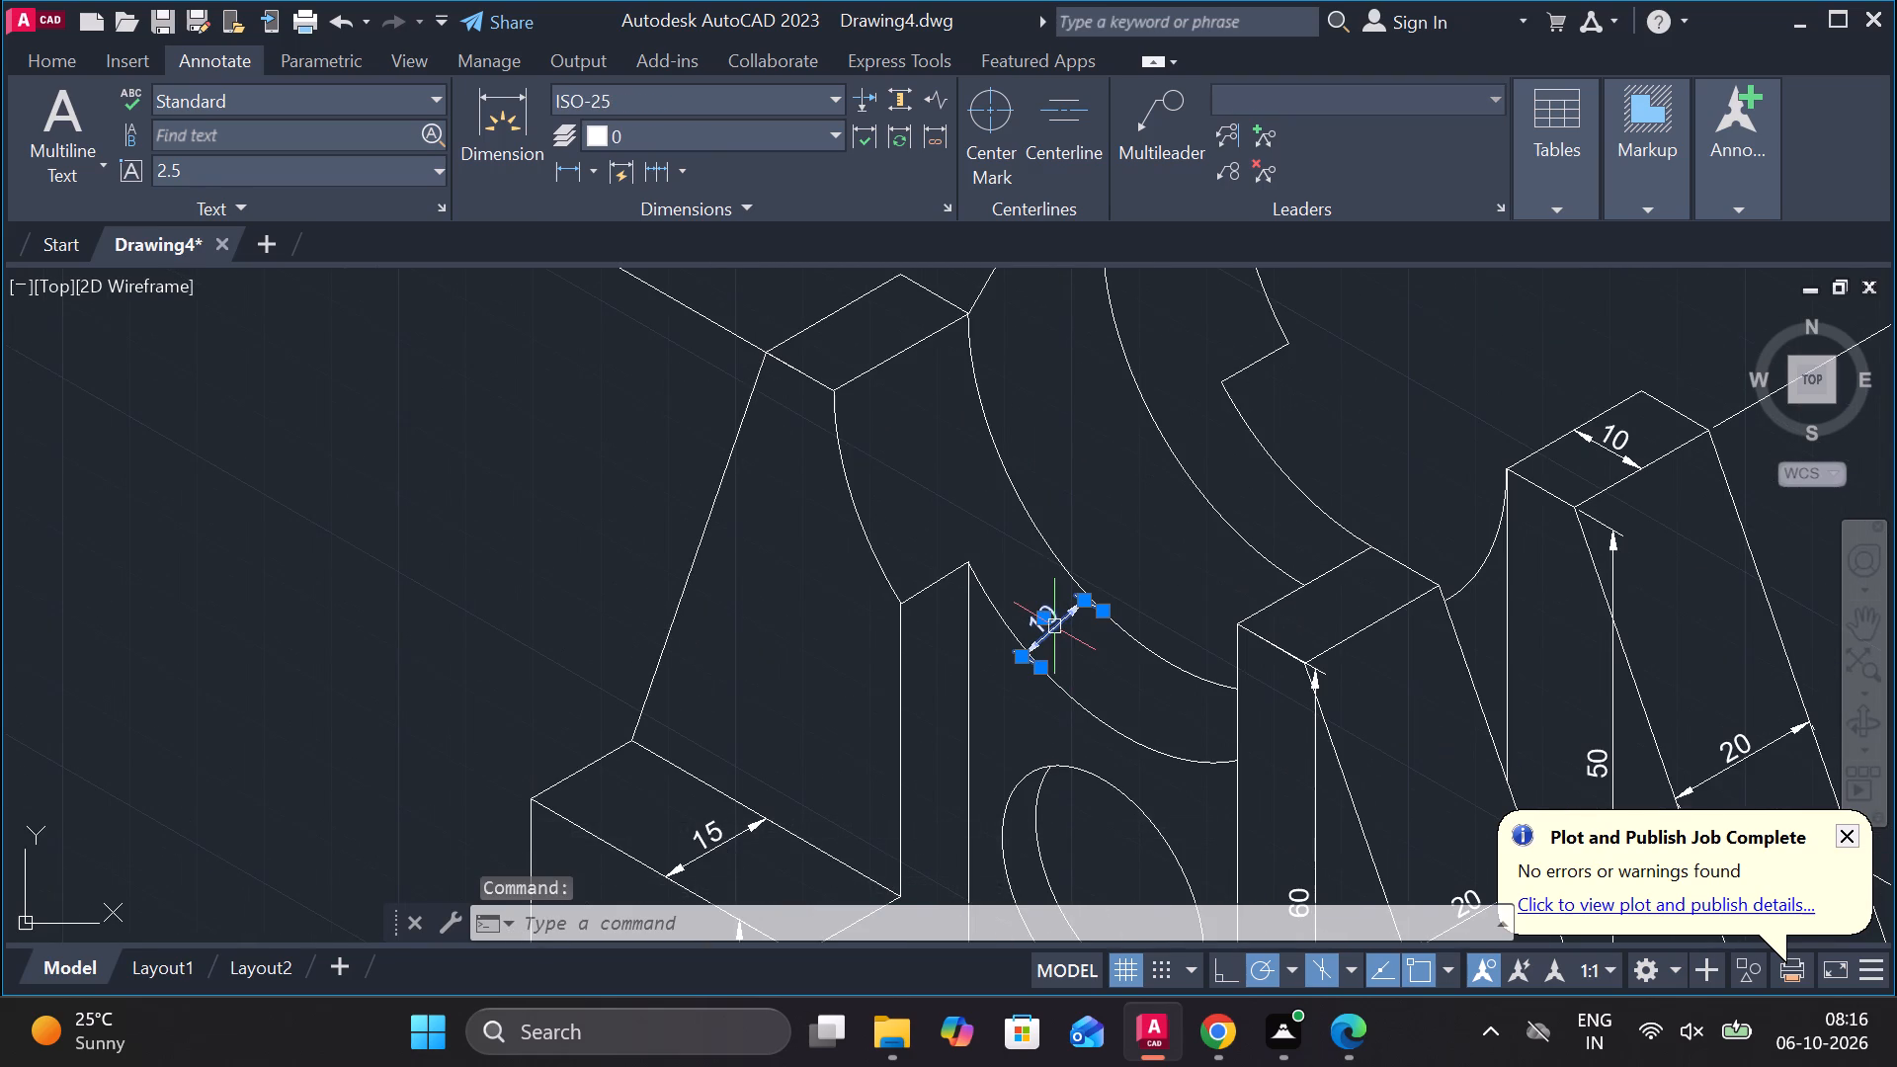
key(Return)
drag(1166, 813, 1054, 626)
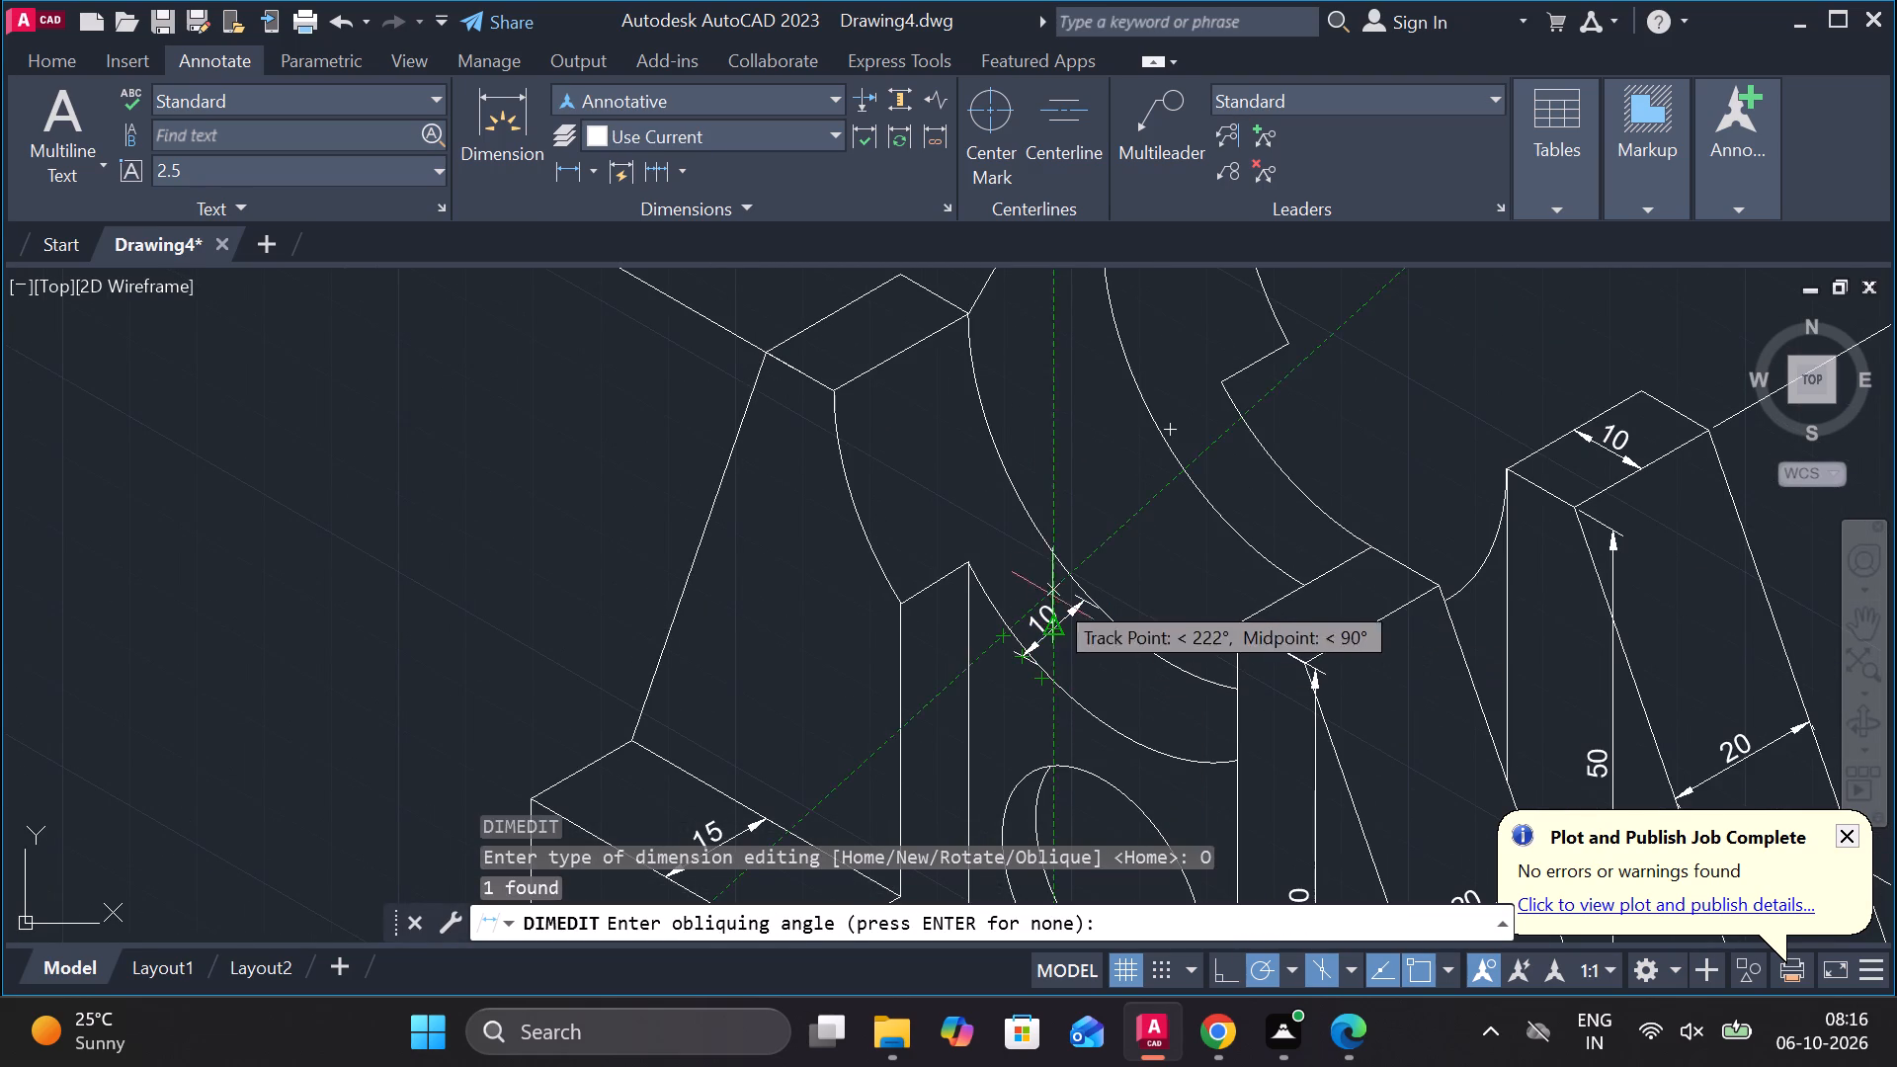
text(90)
key(Return)
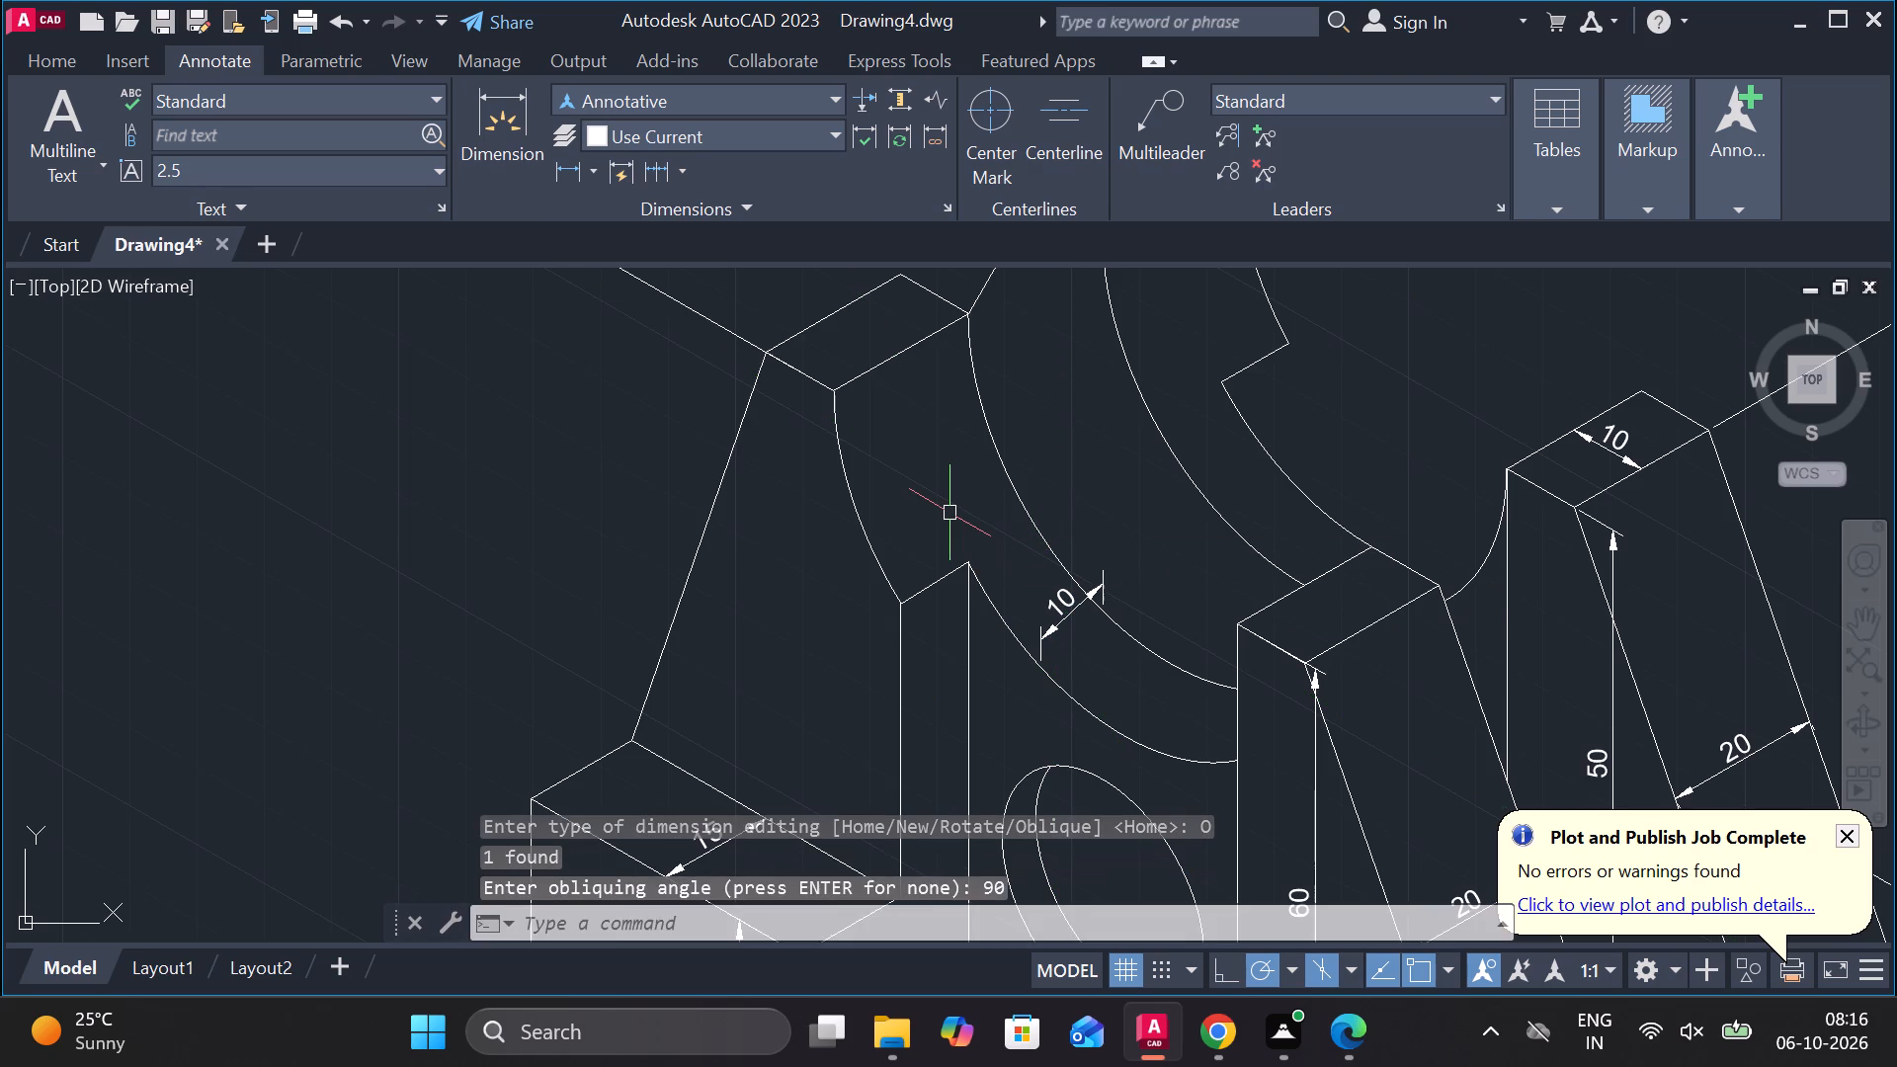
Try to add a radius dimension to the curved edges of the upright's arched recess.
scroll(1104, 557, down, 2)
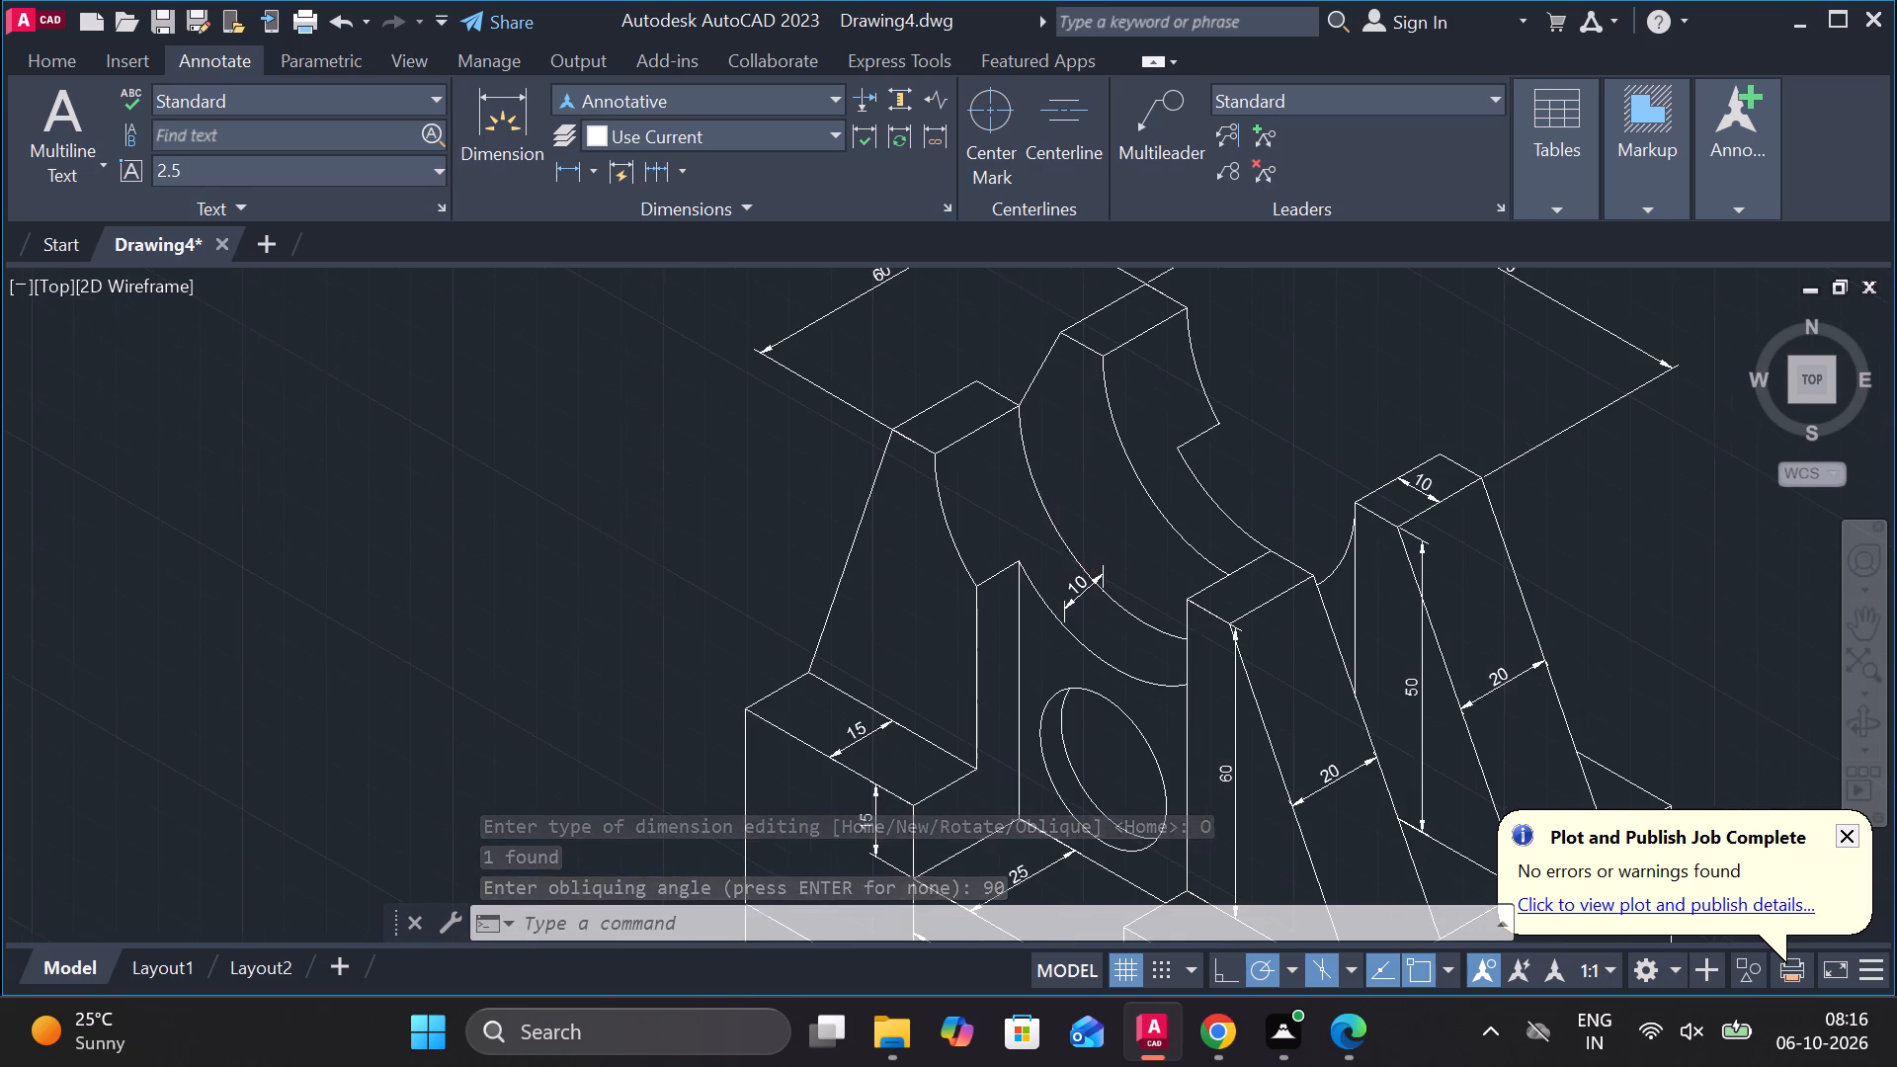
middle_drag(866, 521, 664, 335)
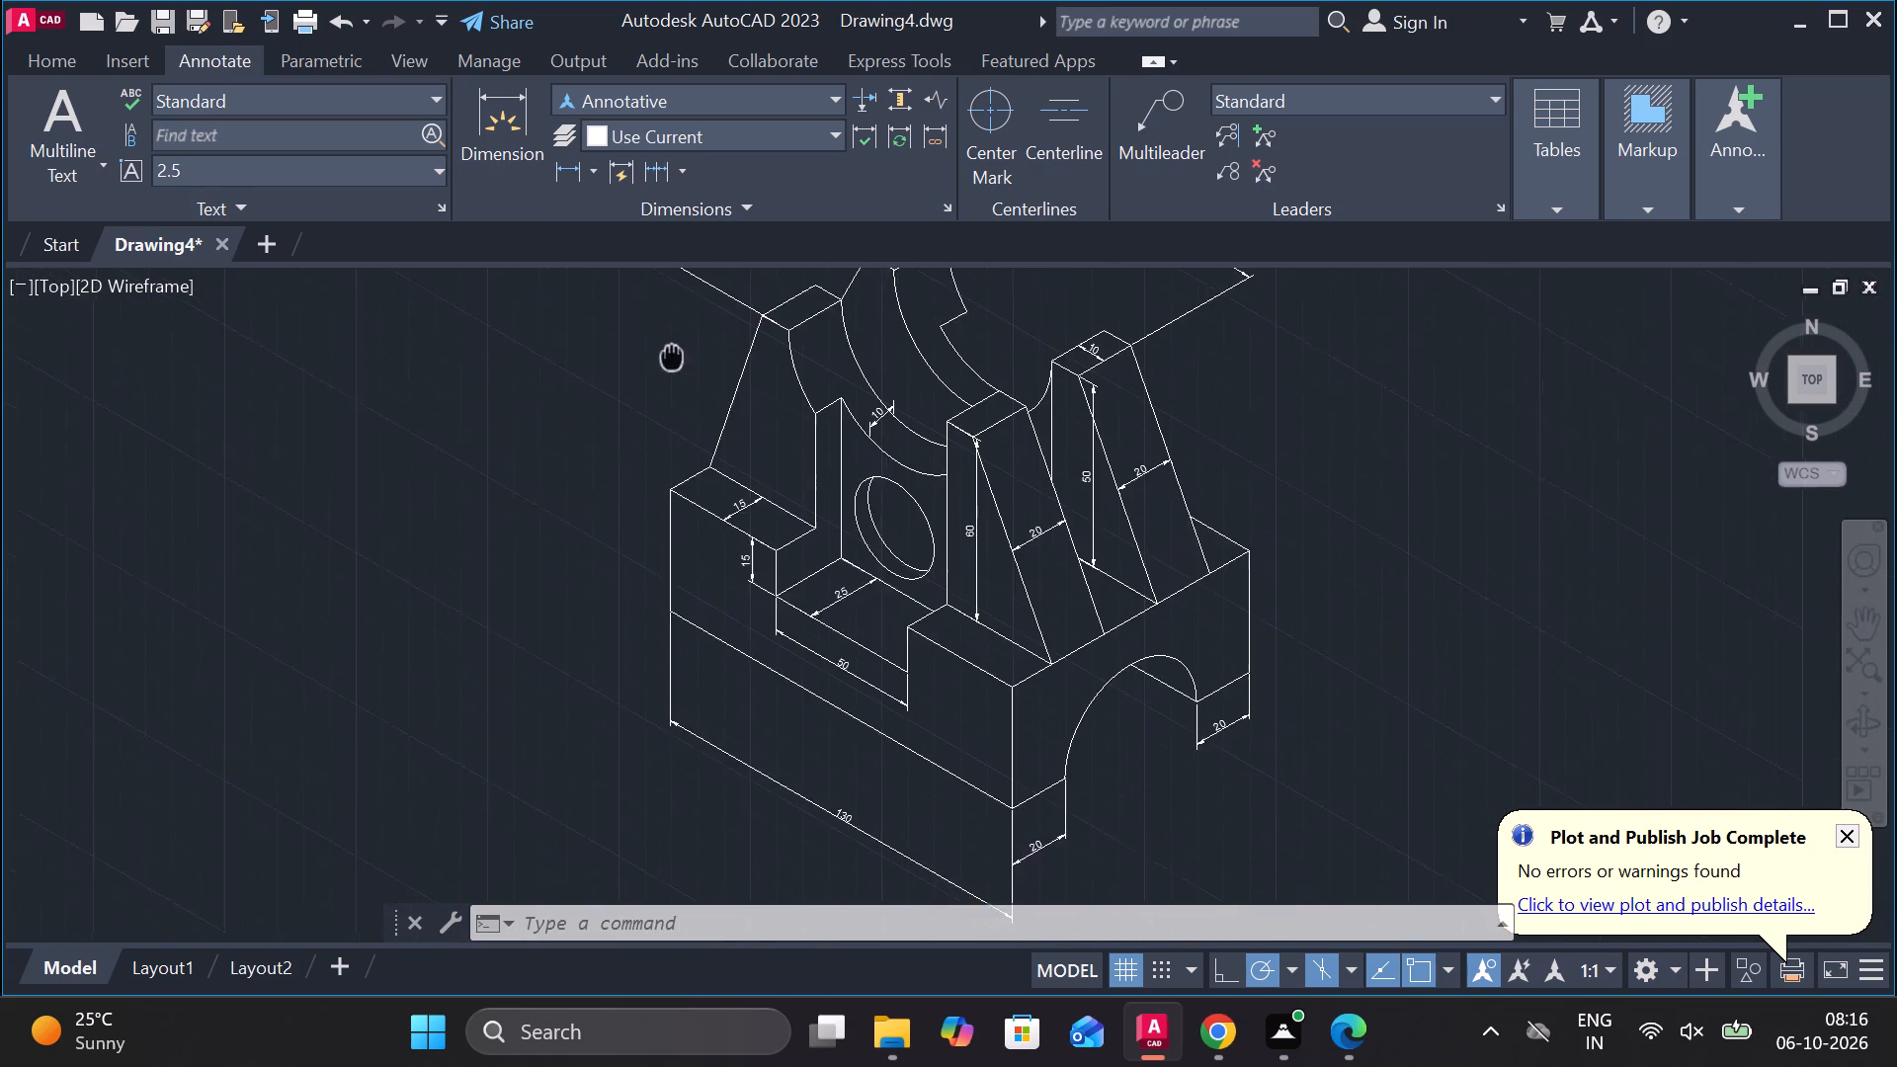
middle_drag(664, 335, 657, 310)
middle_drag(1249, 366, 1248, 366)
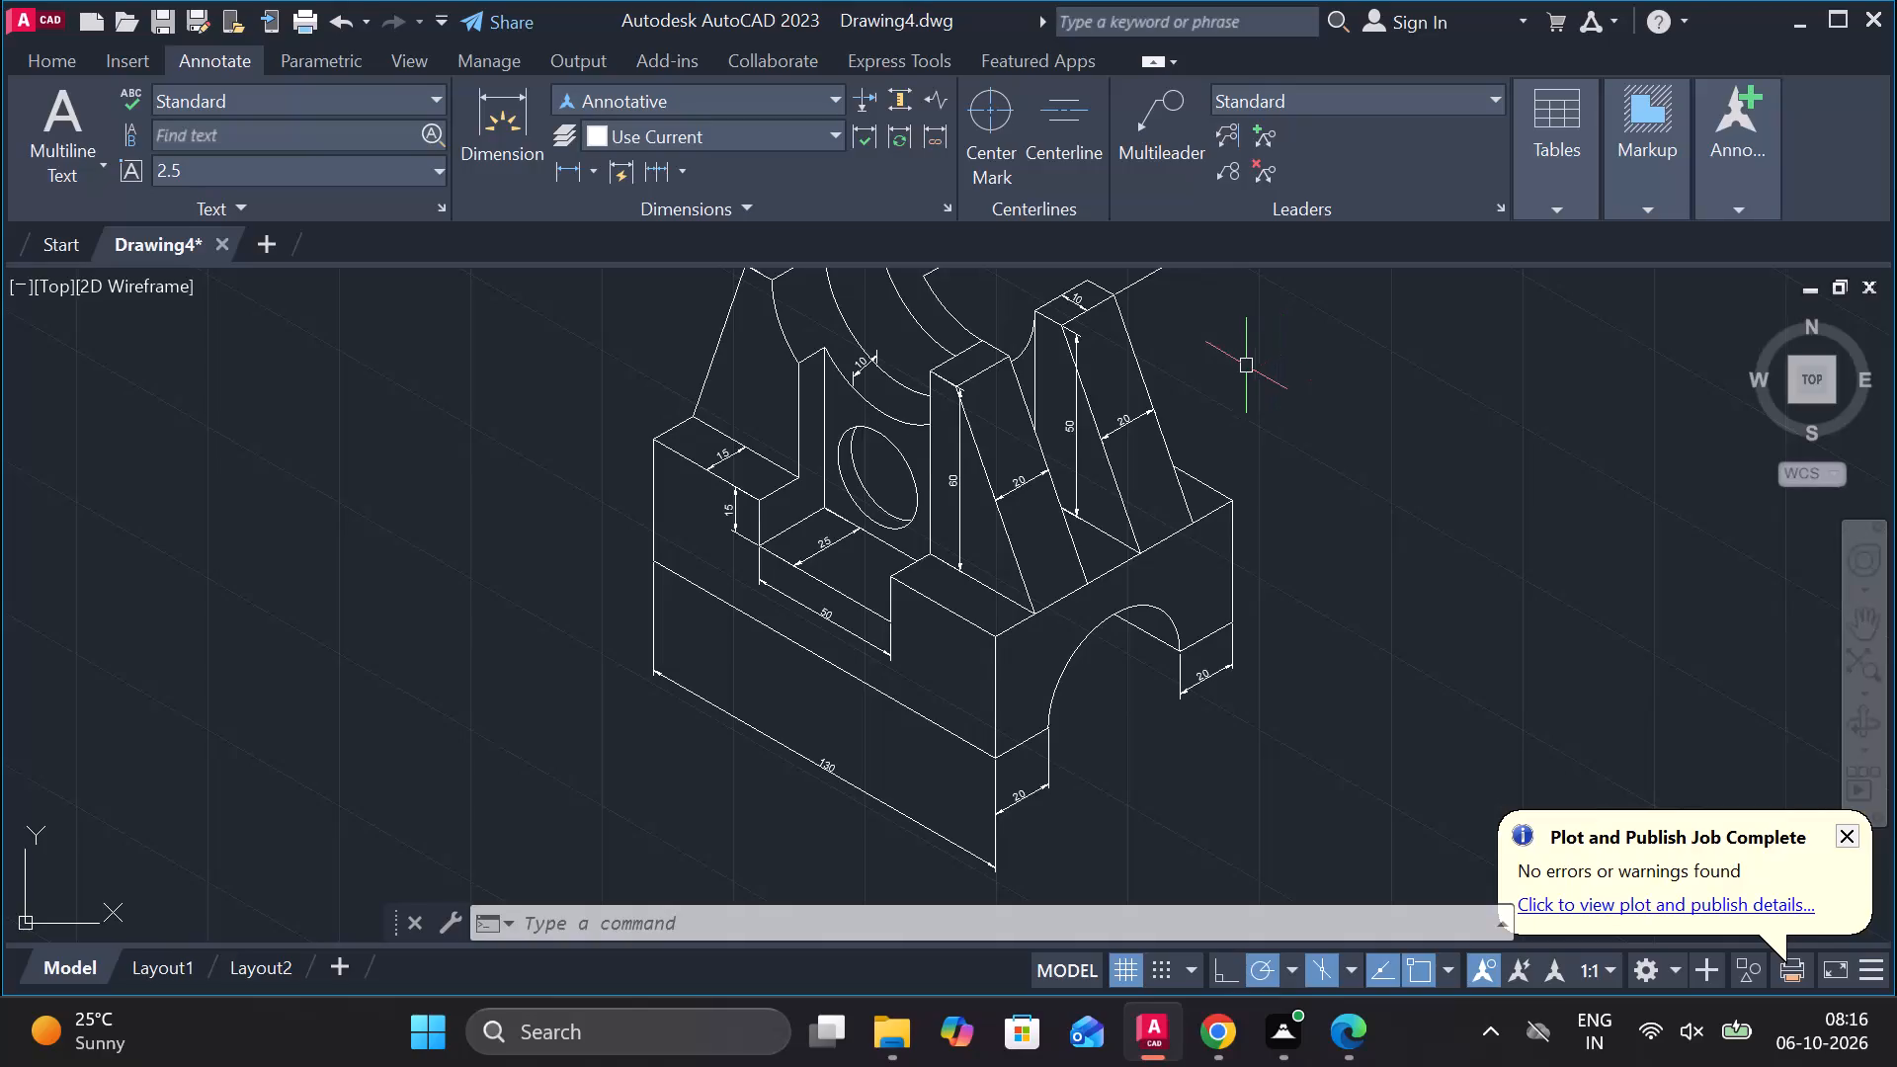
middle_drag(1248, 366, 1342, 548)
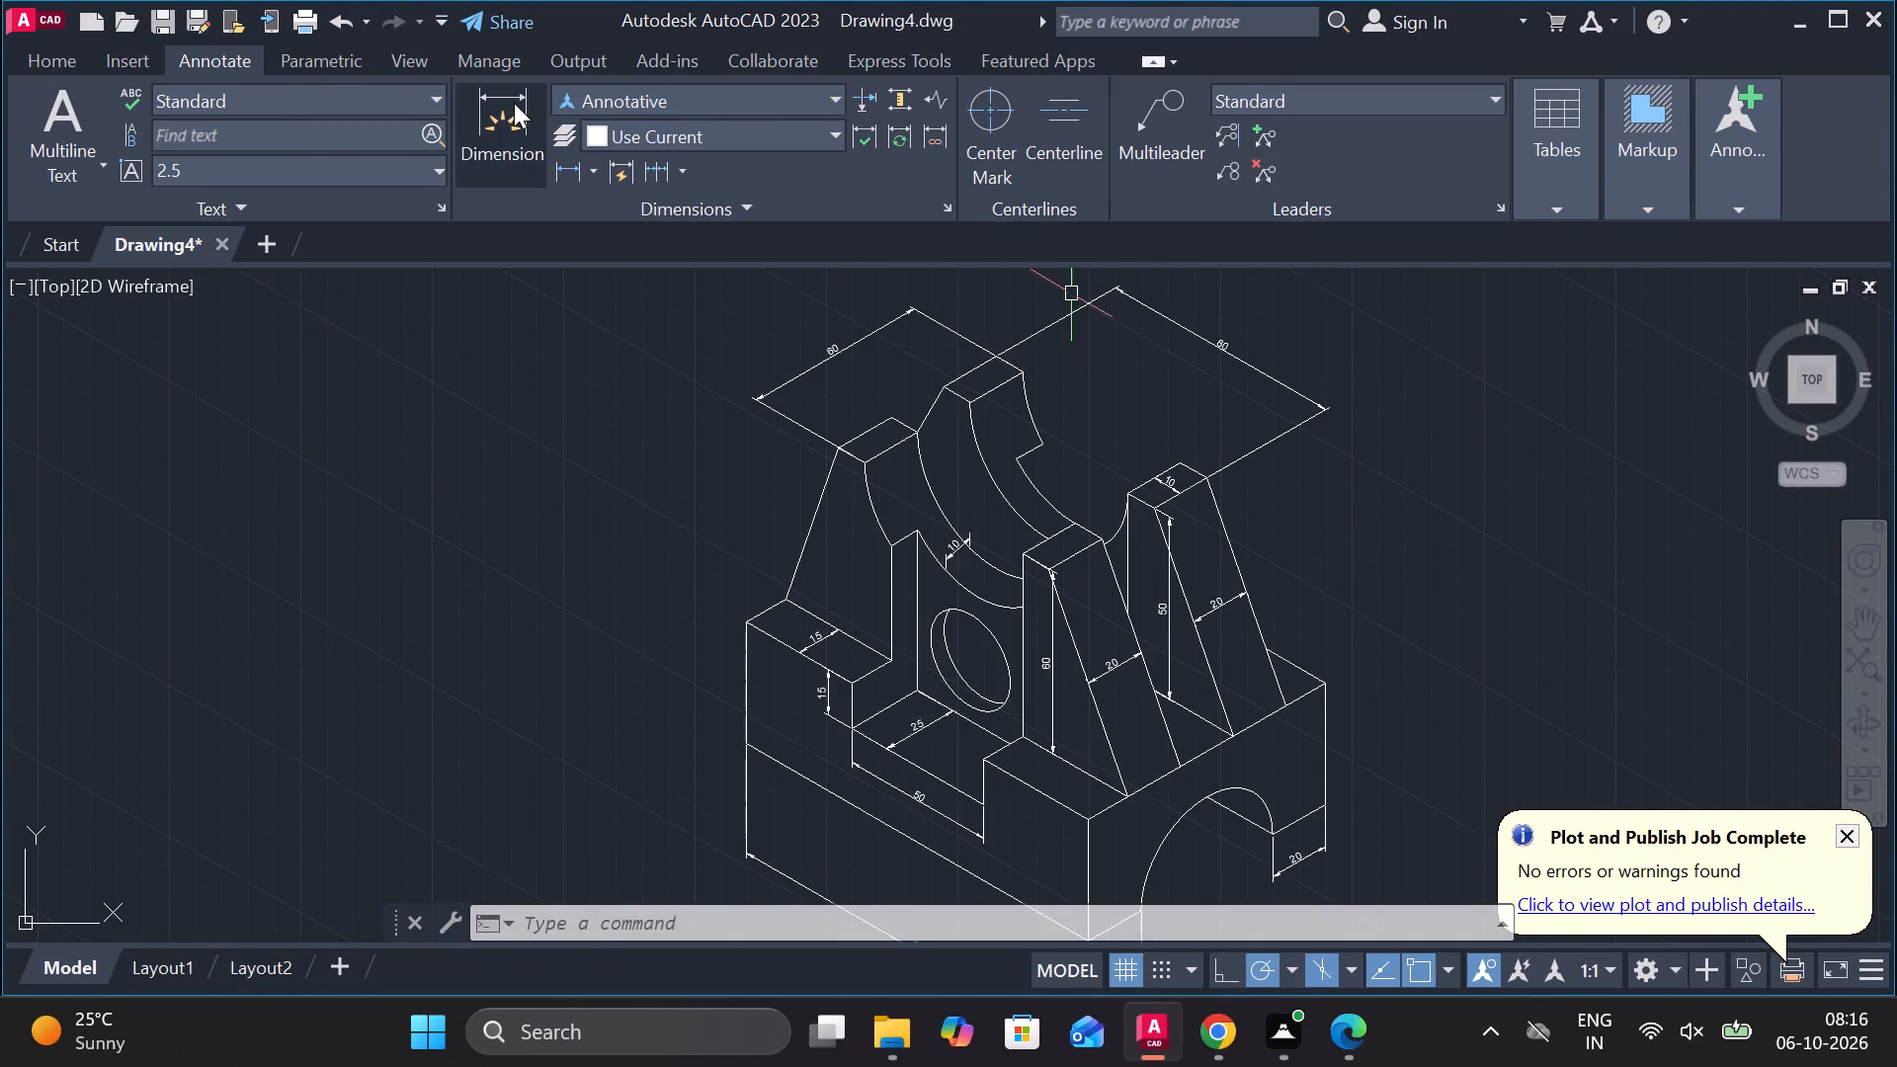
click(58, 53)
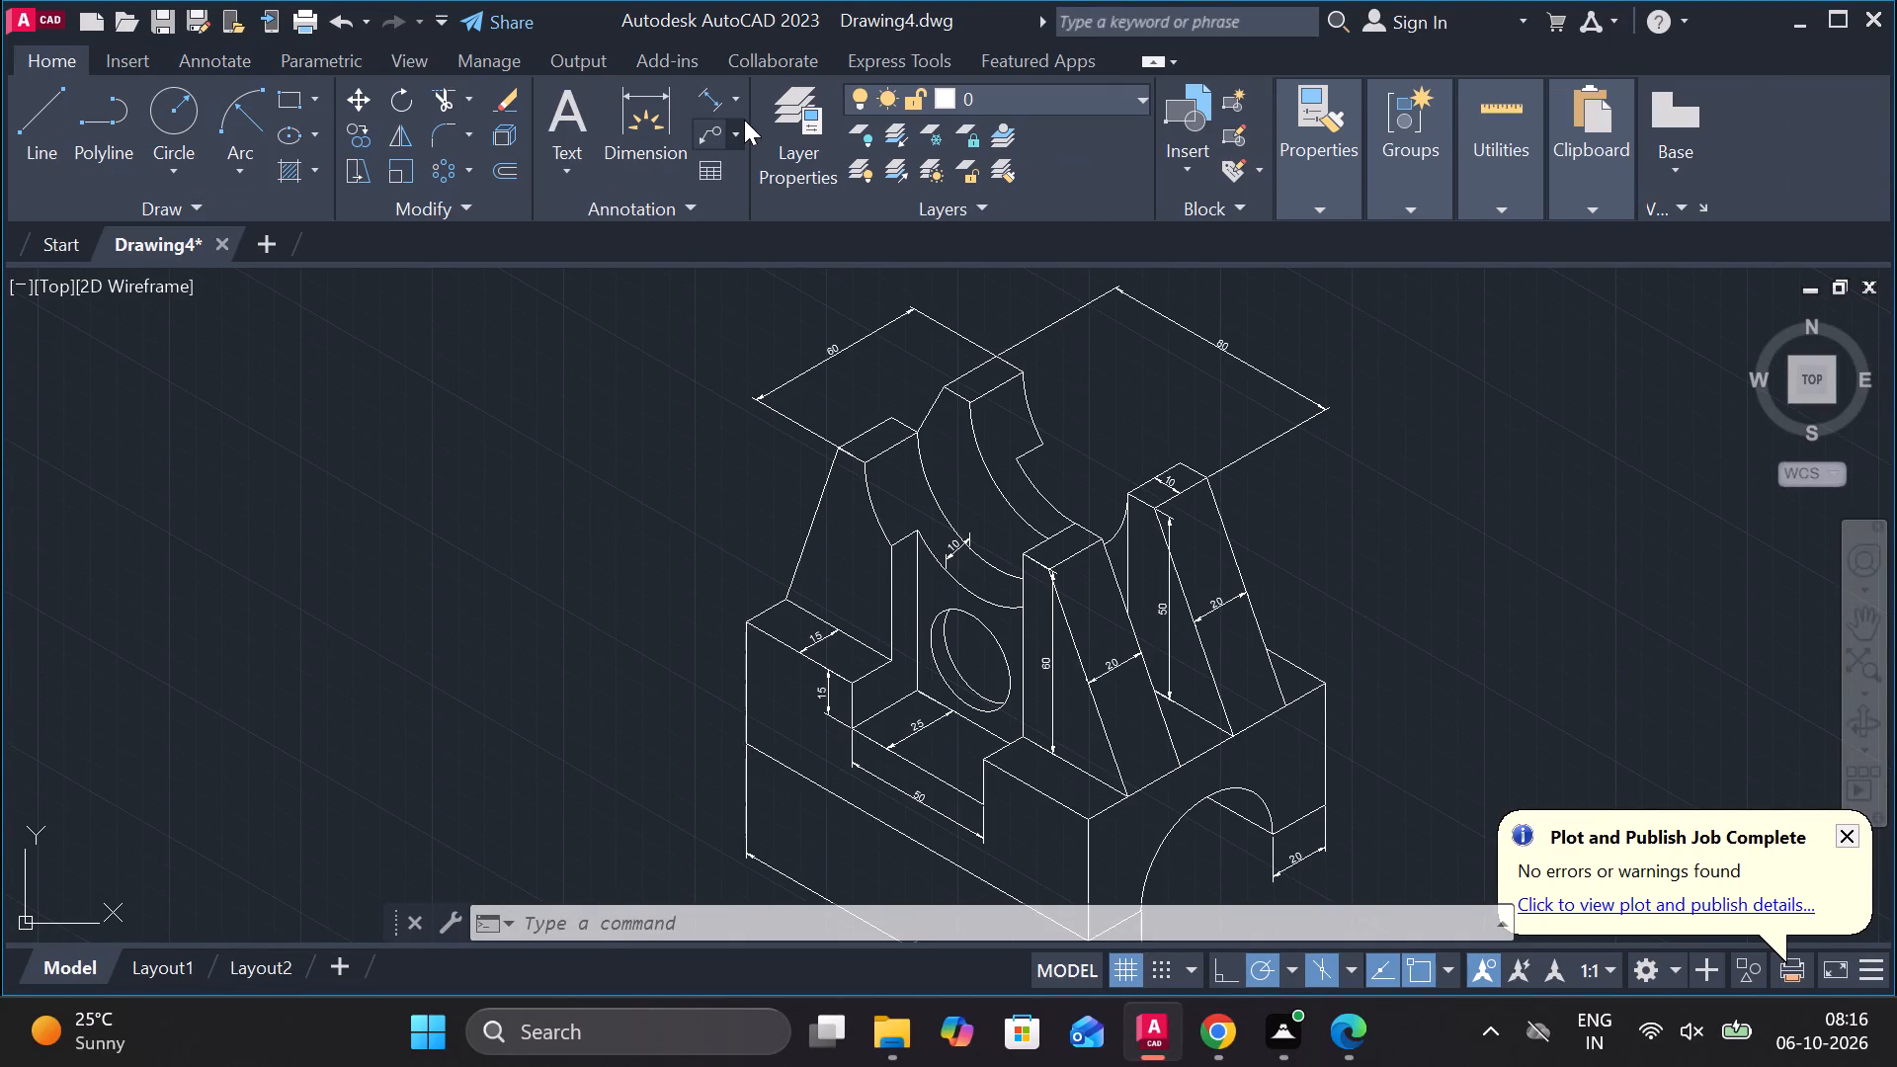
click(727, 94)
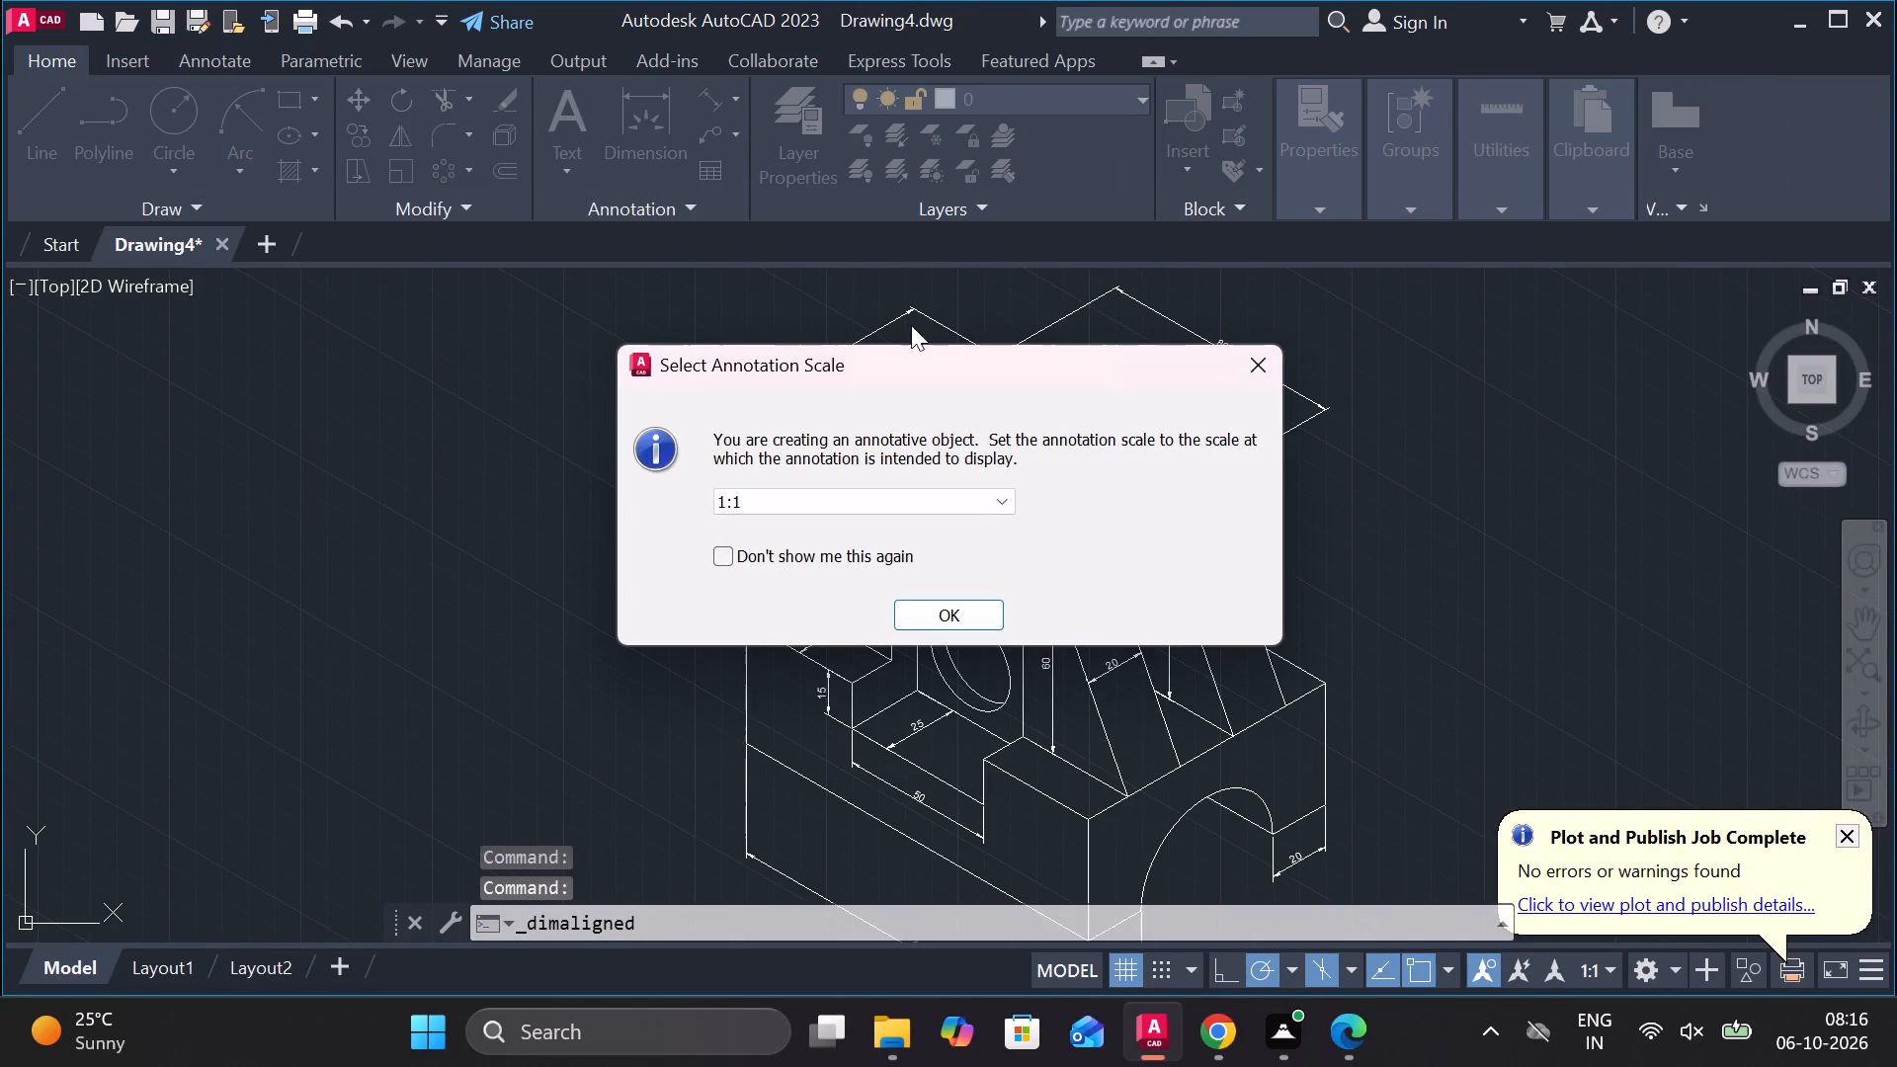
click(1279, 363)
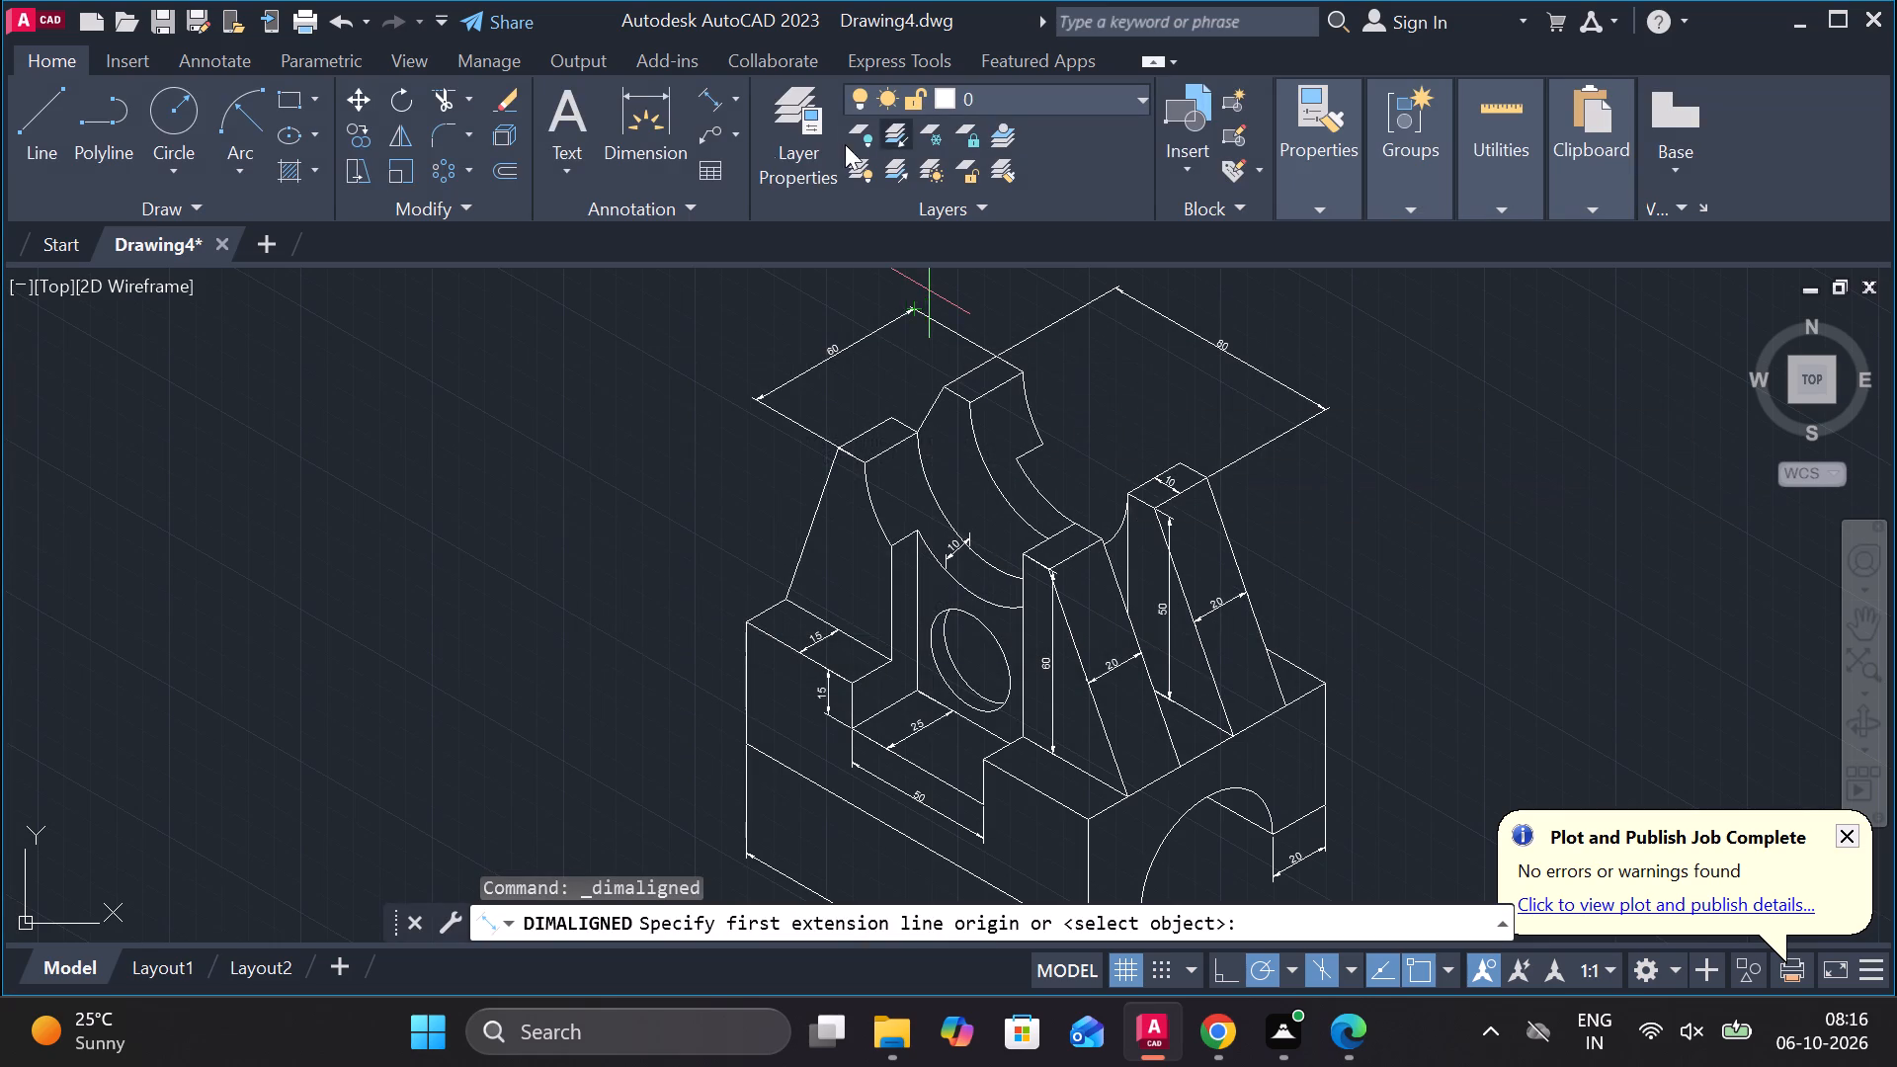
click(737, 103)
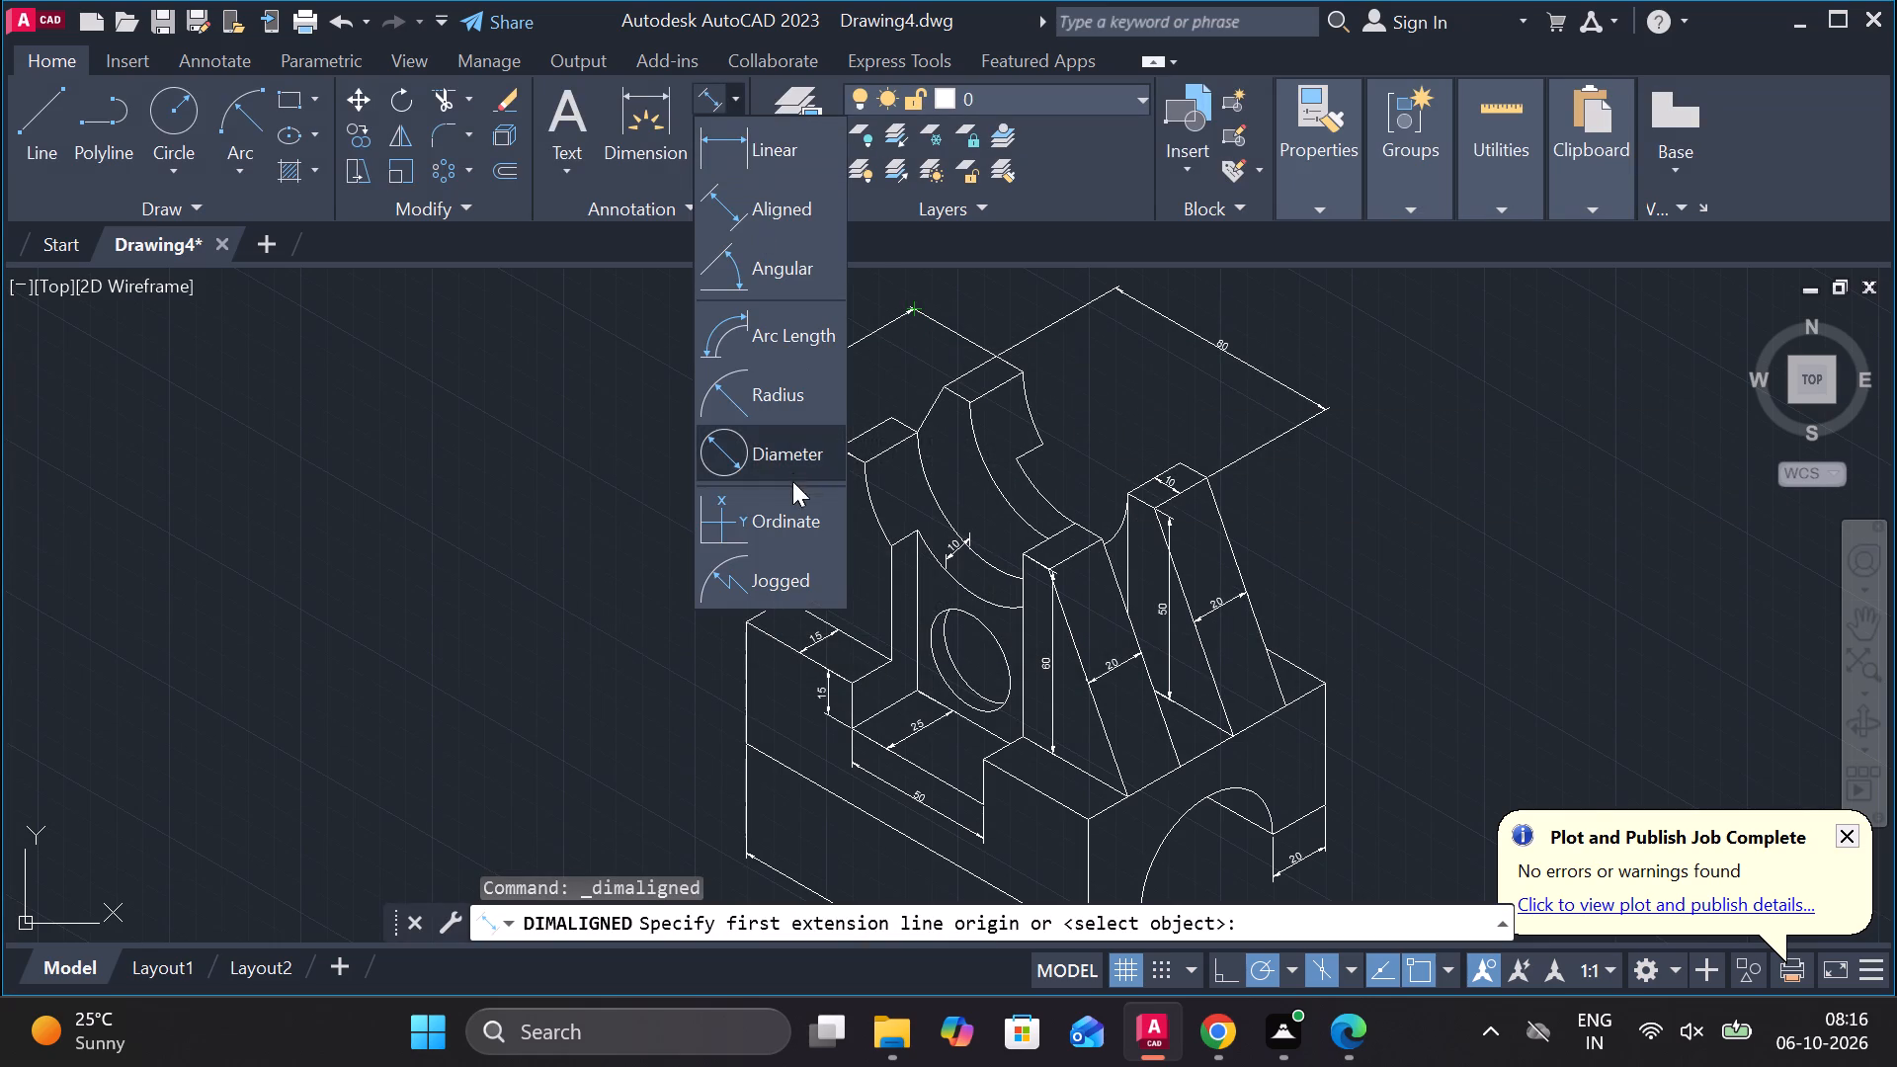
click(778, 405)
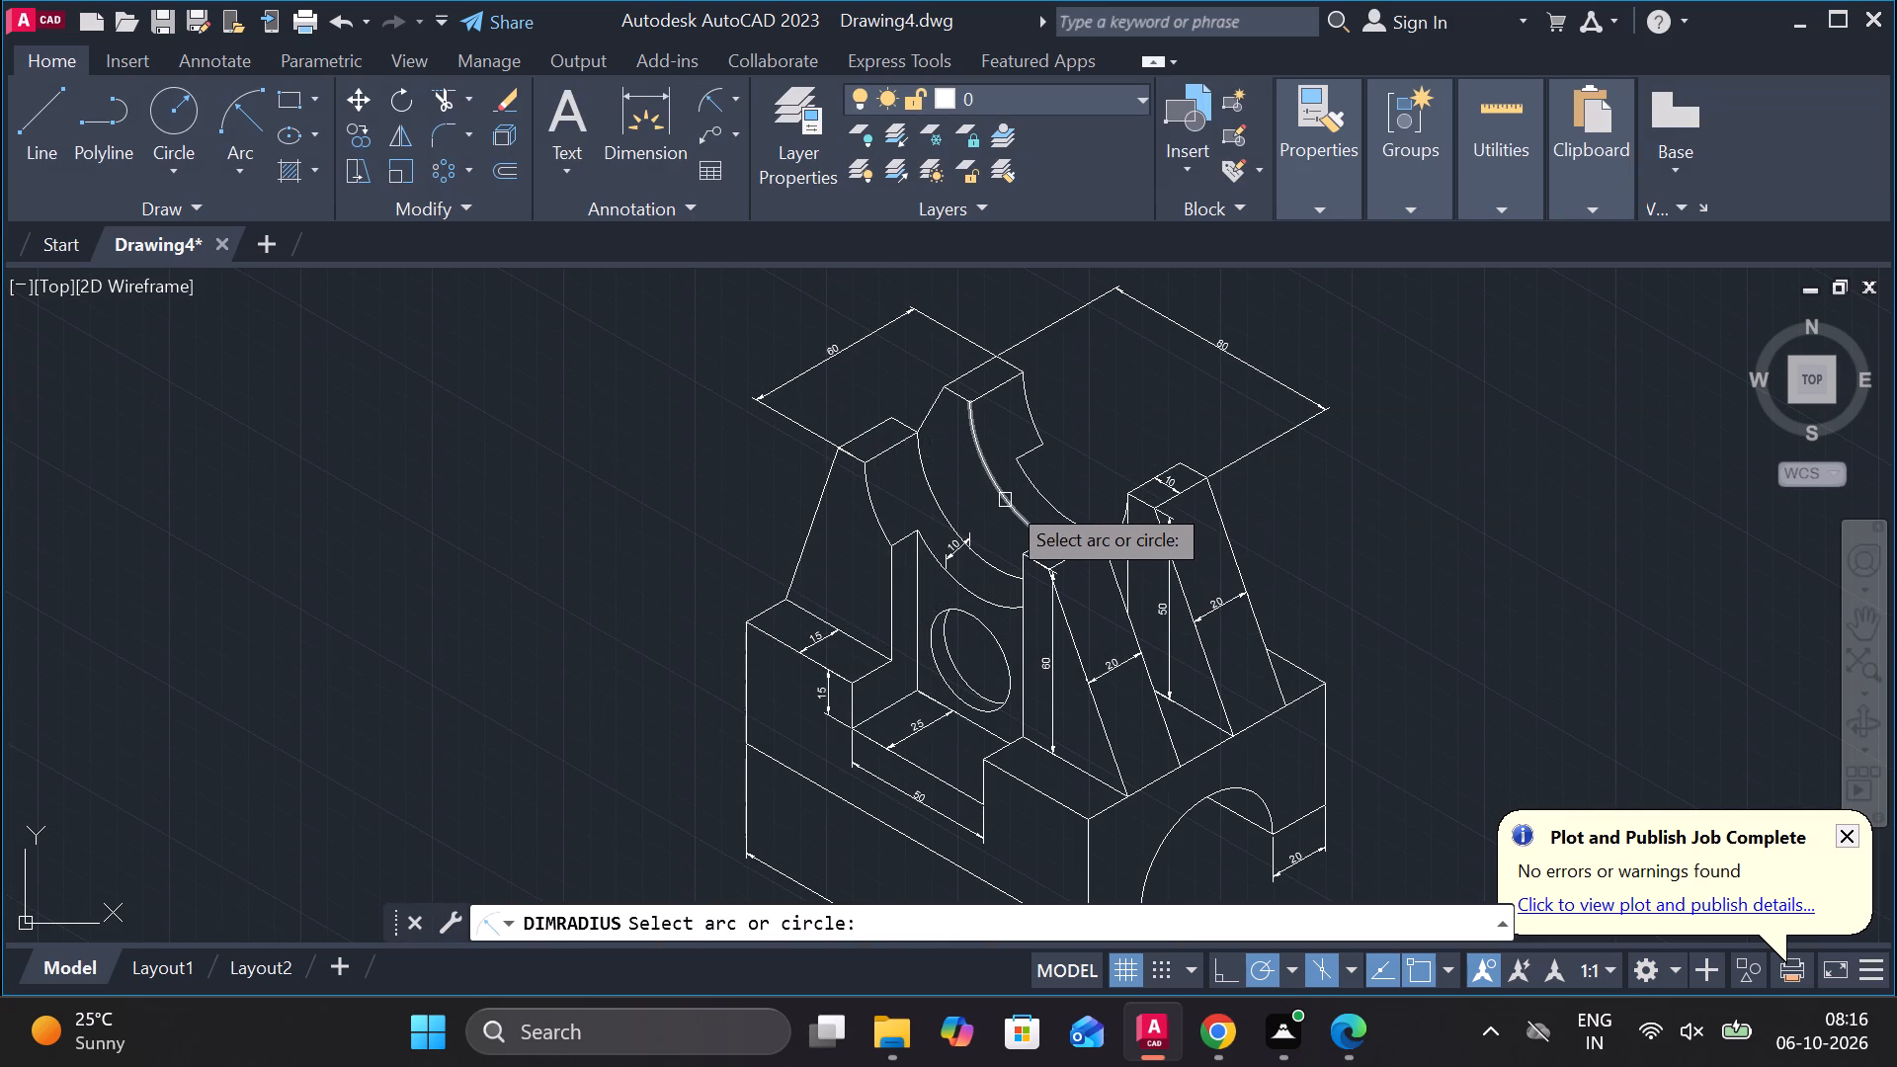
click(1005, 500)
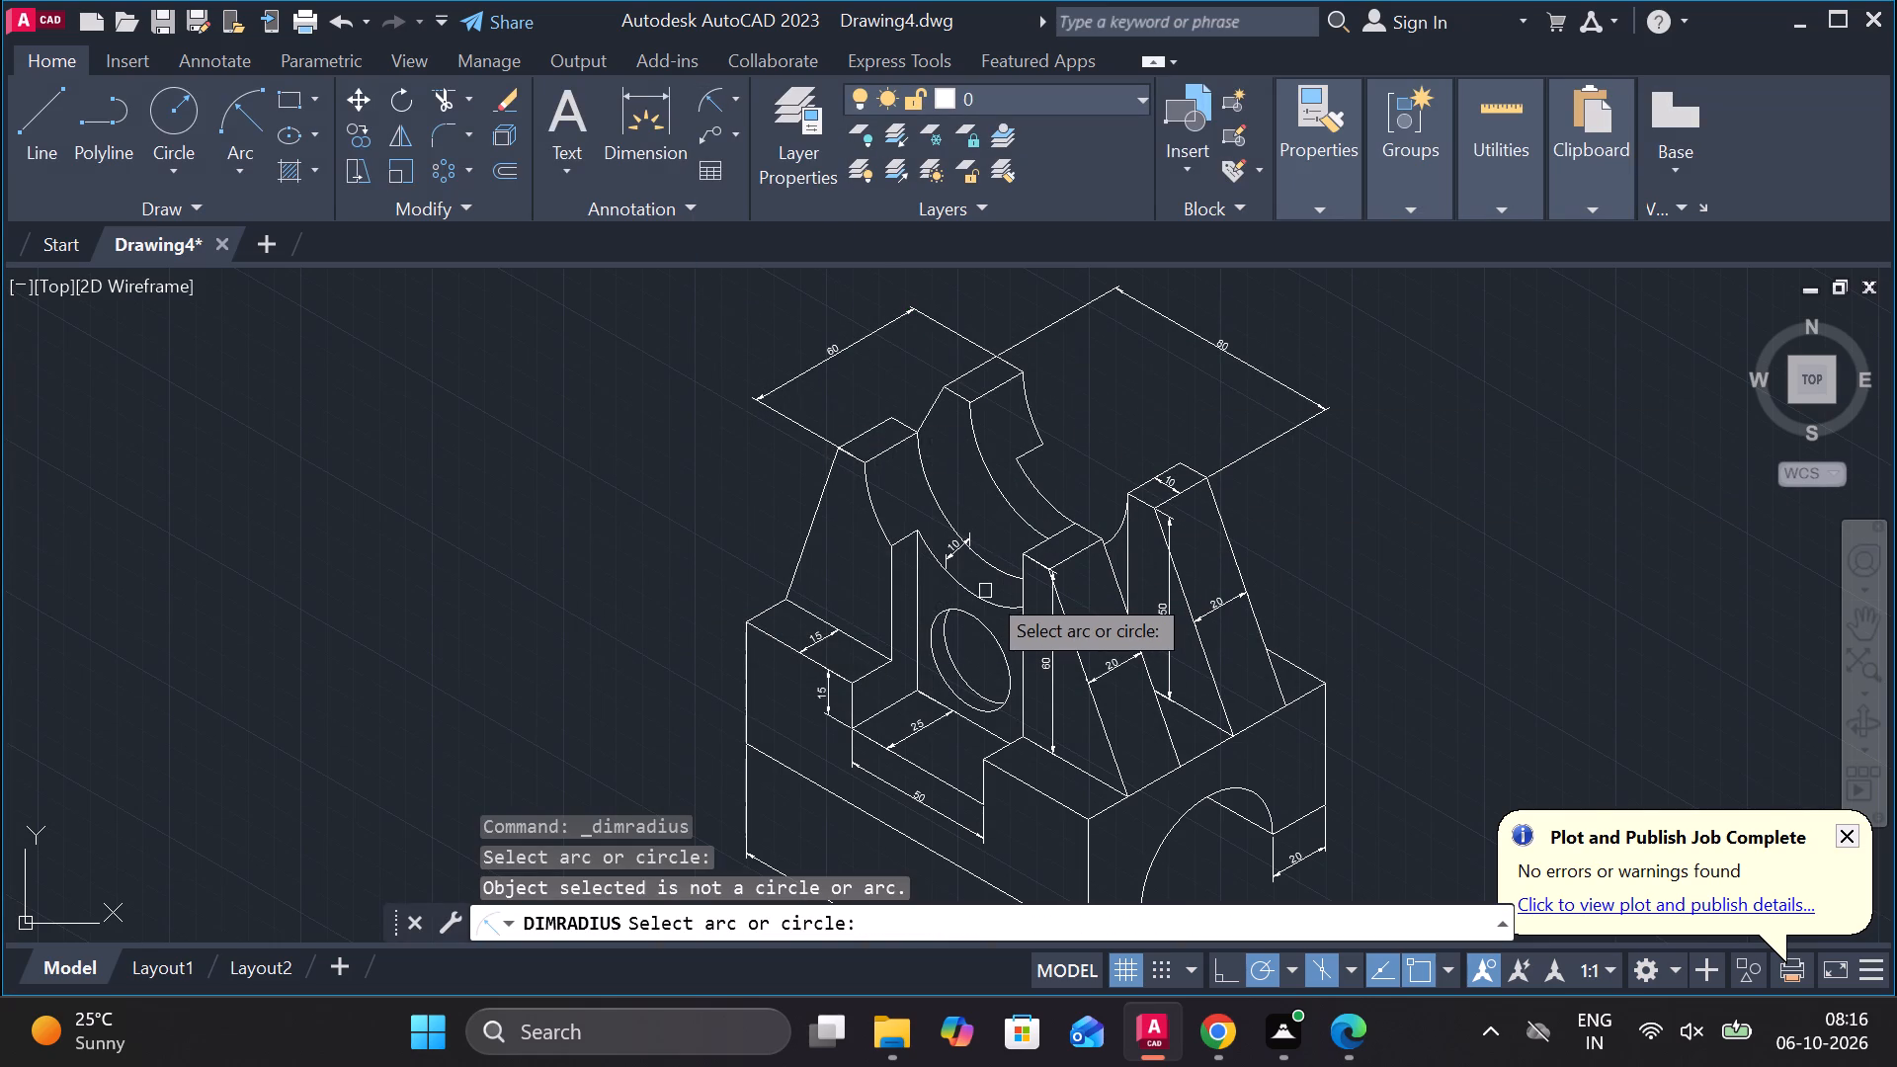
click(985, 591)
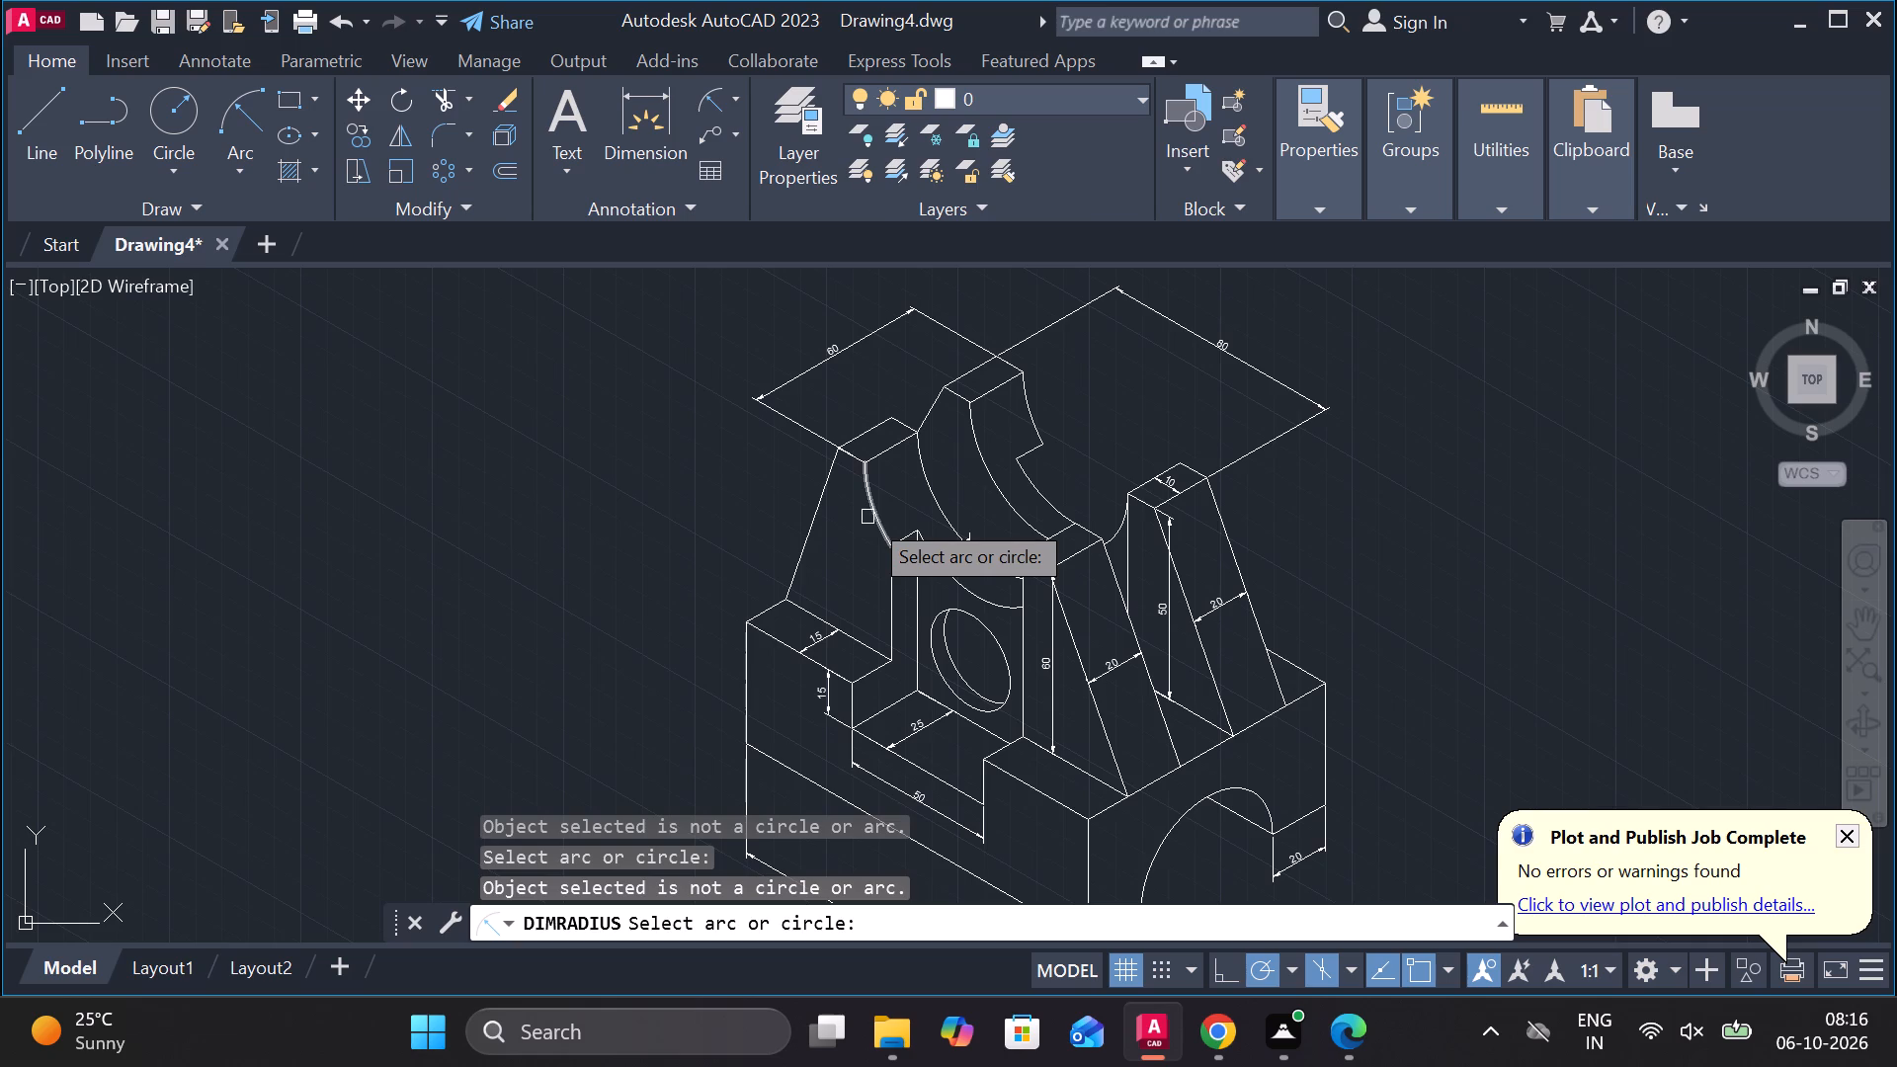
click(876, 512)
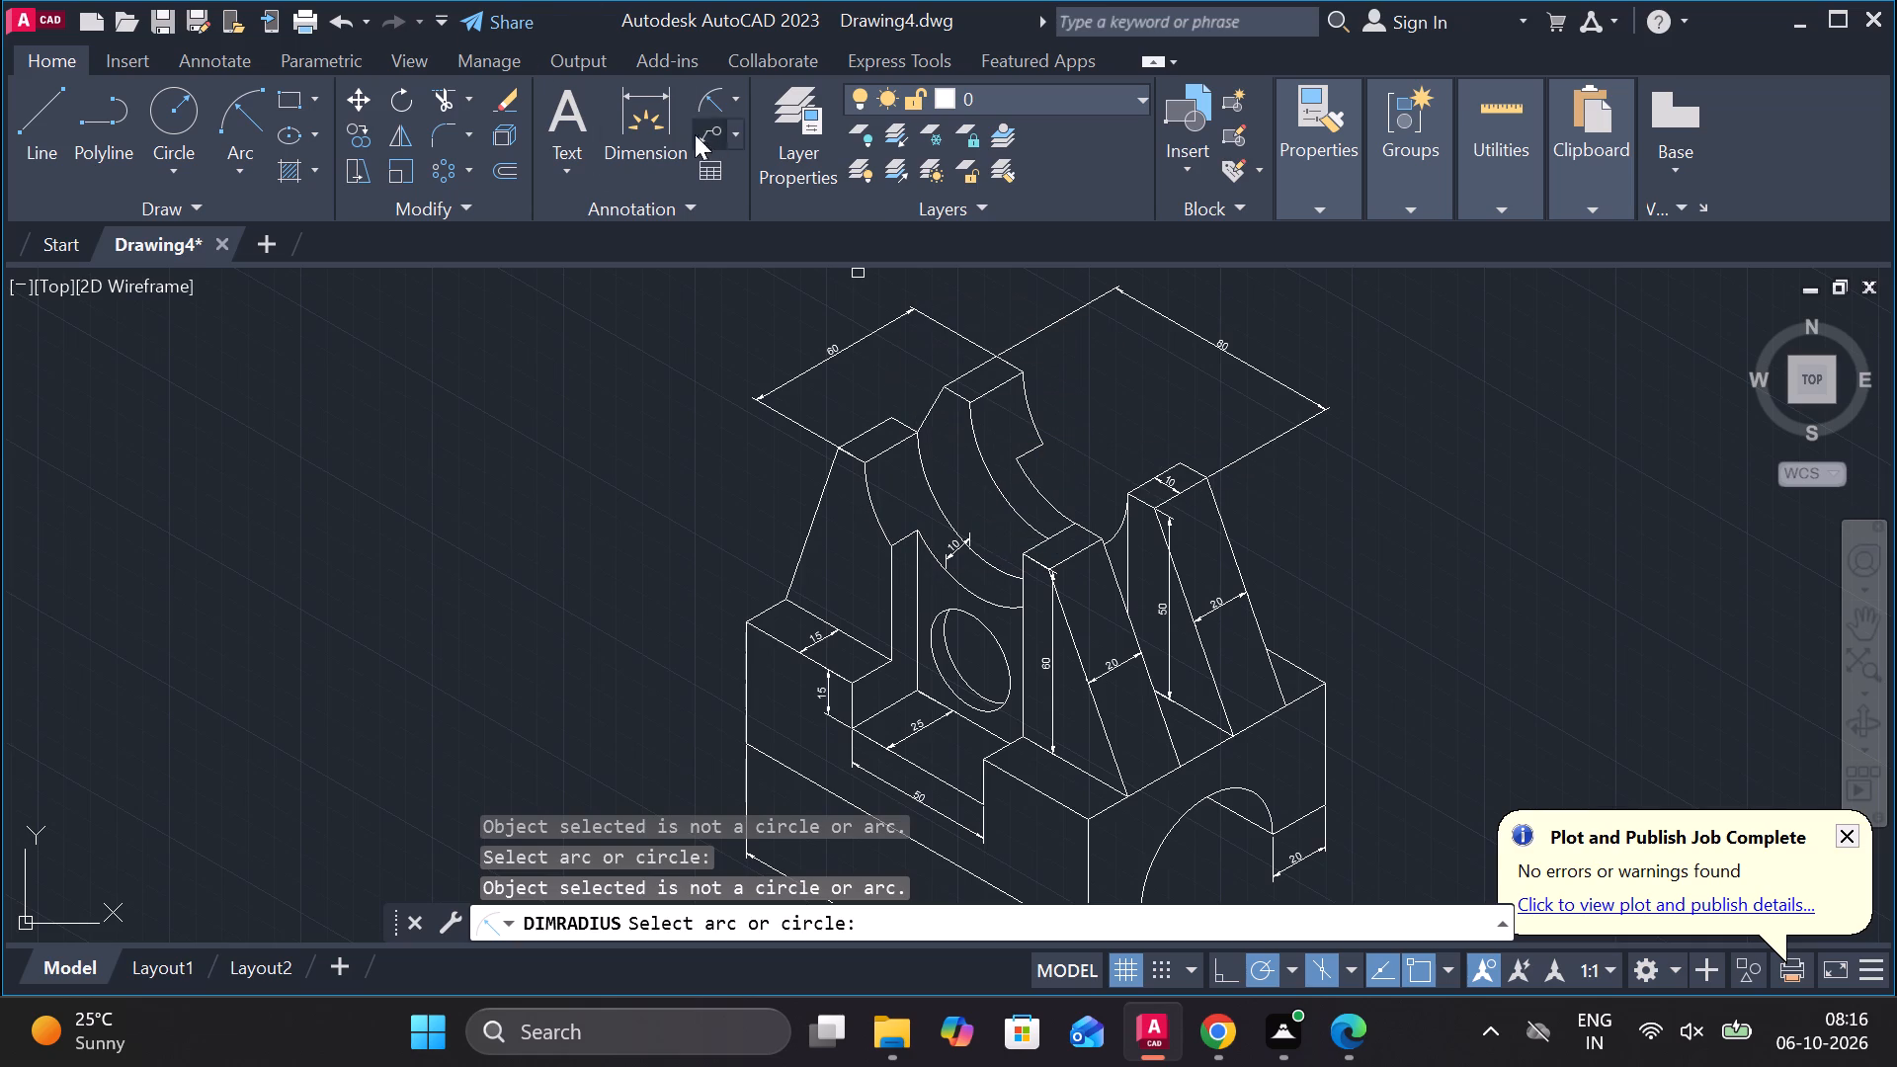
Set the current dimension style to Standard.
click(686, 209)
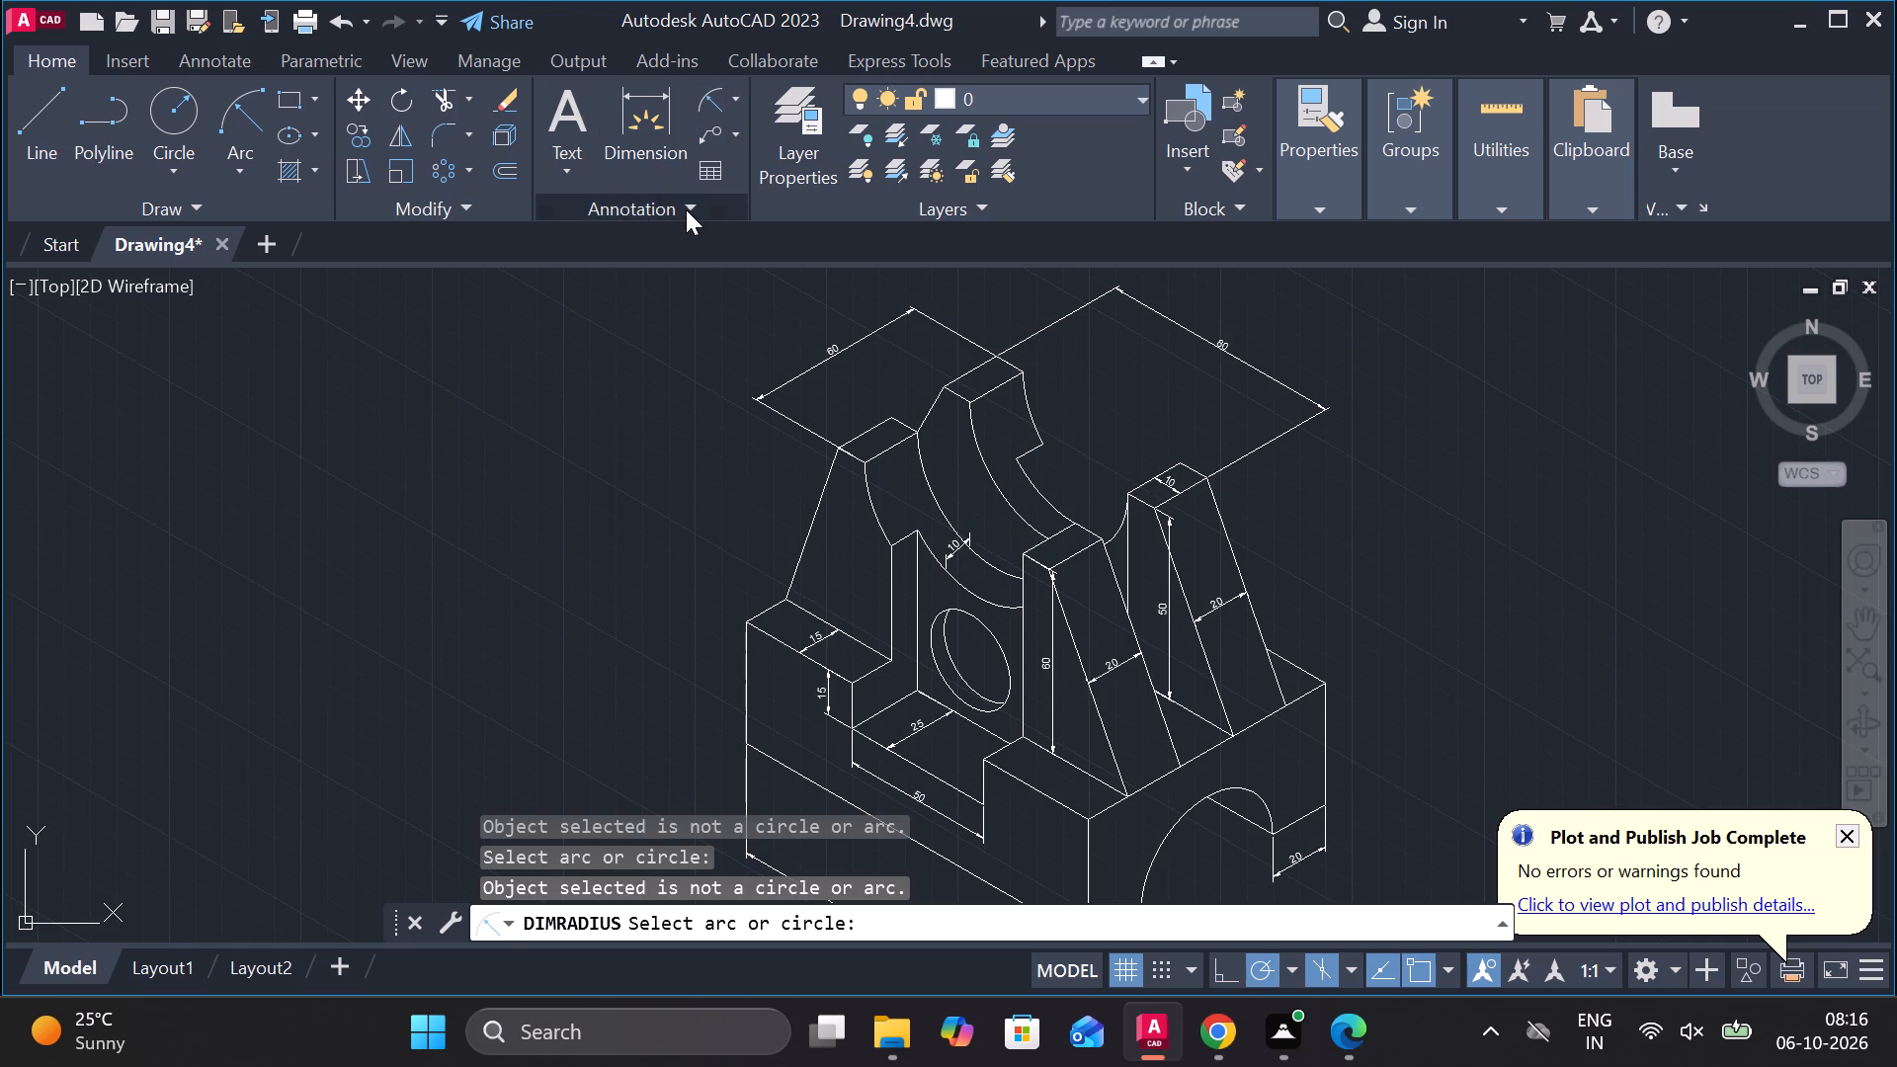
click(737, 281)
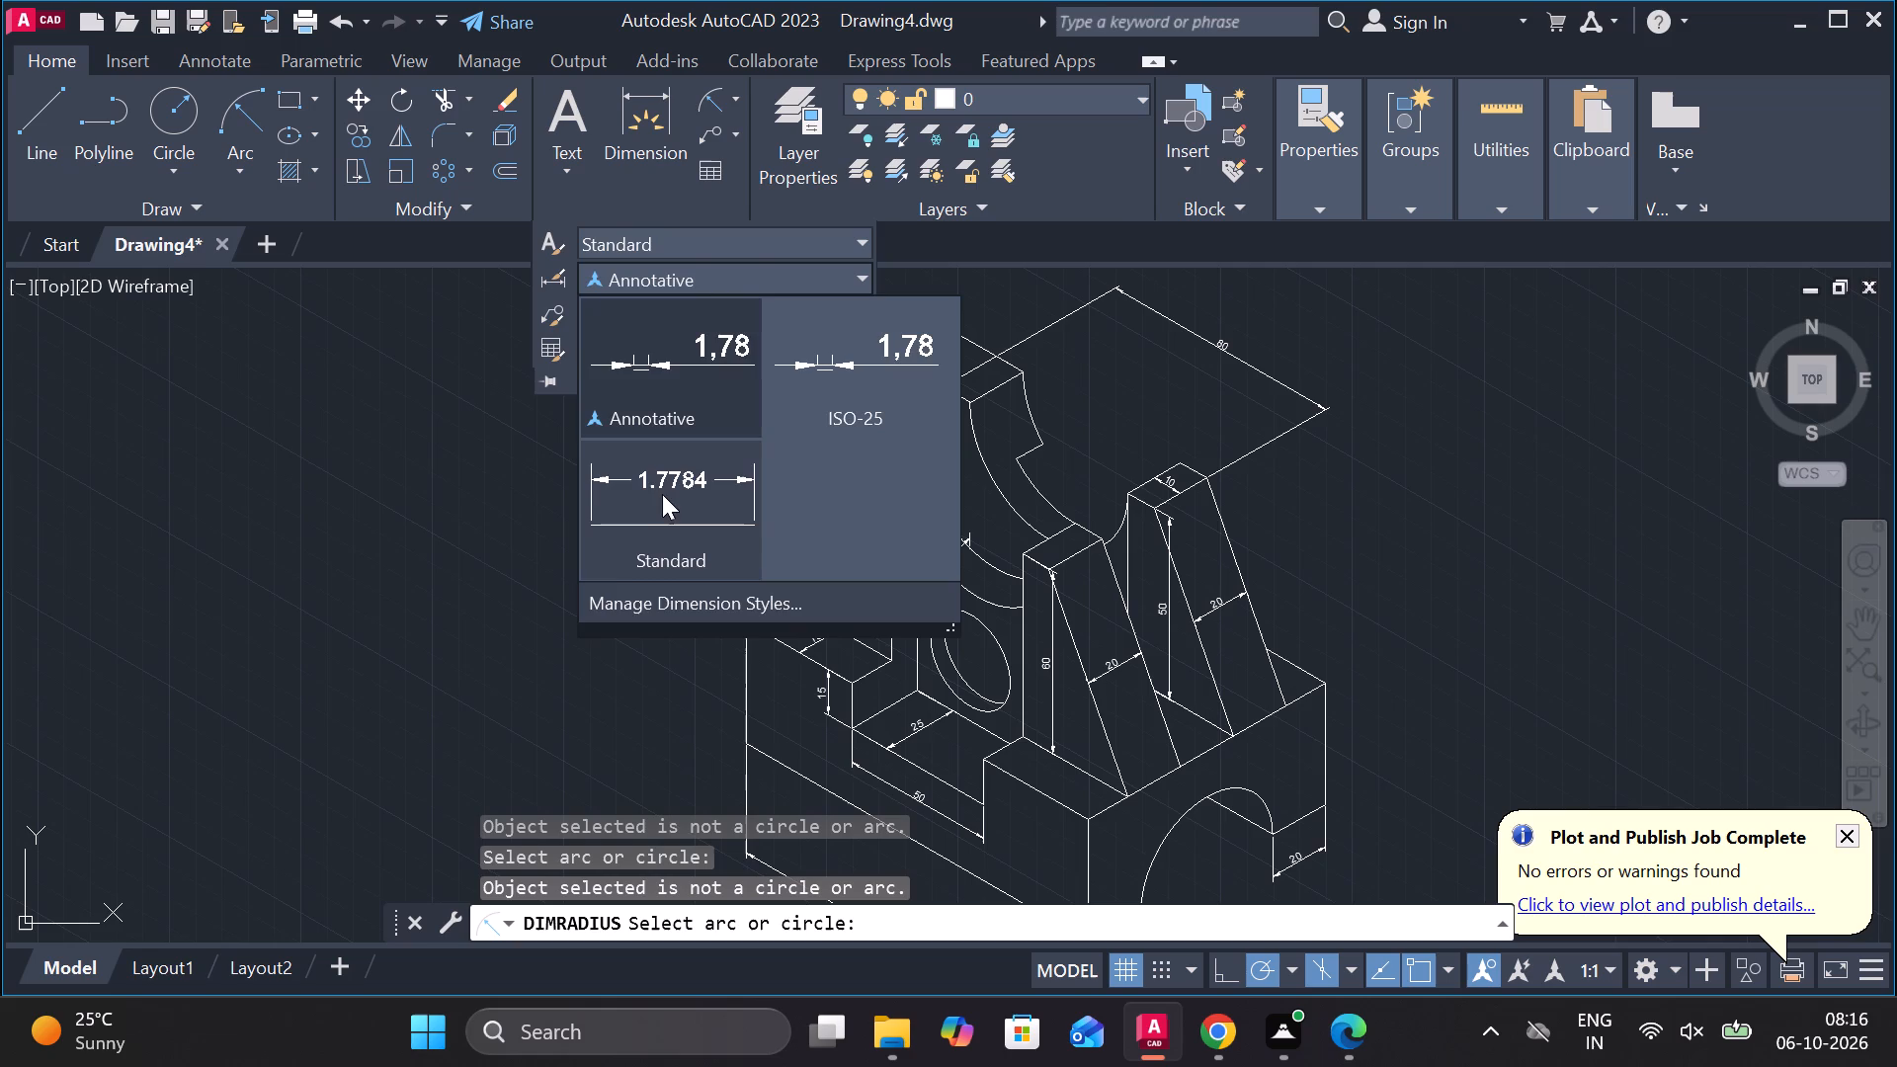
click(679, 501)
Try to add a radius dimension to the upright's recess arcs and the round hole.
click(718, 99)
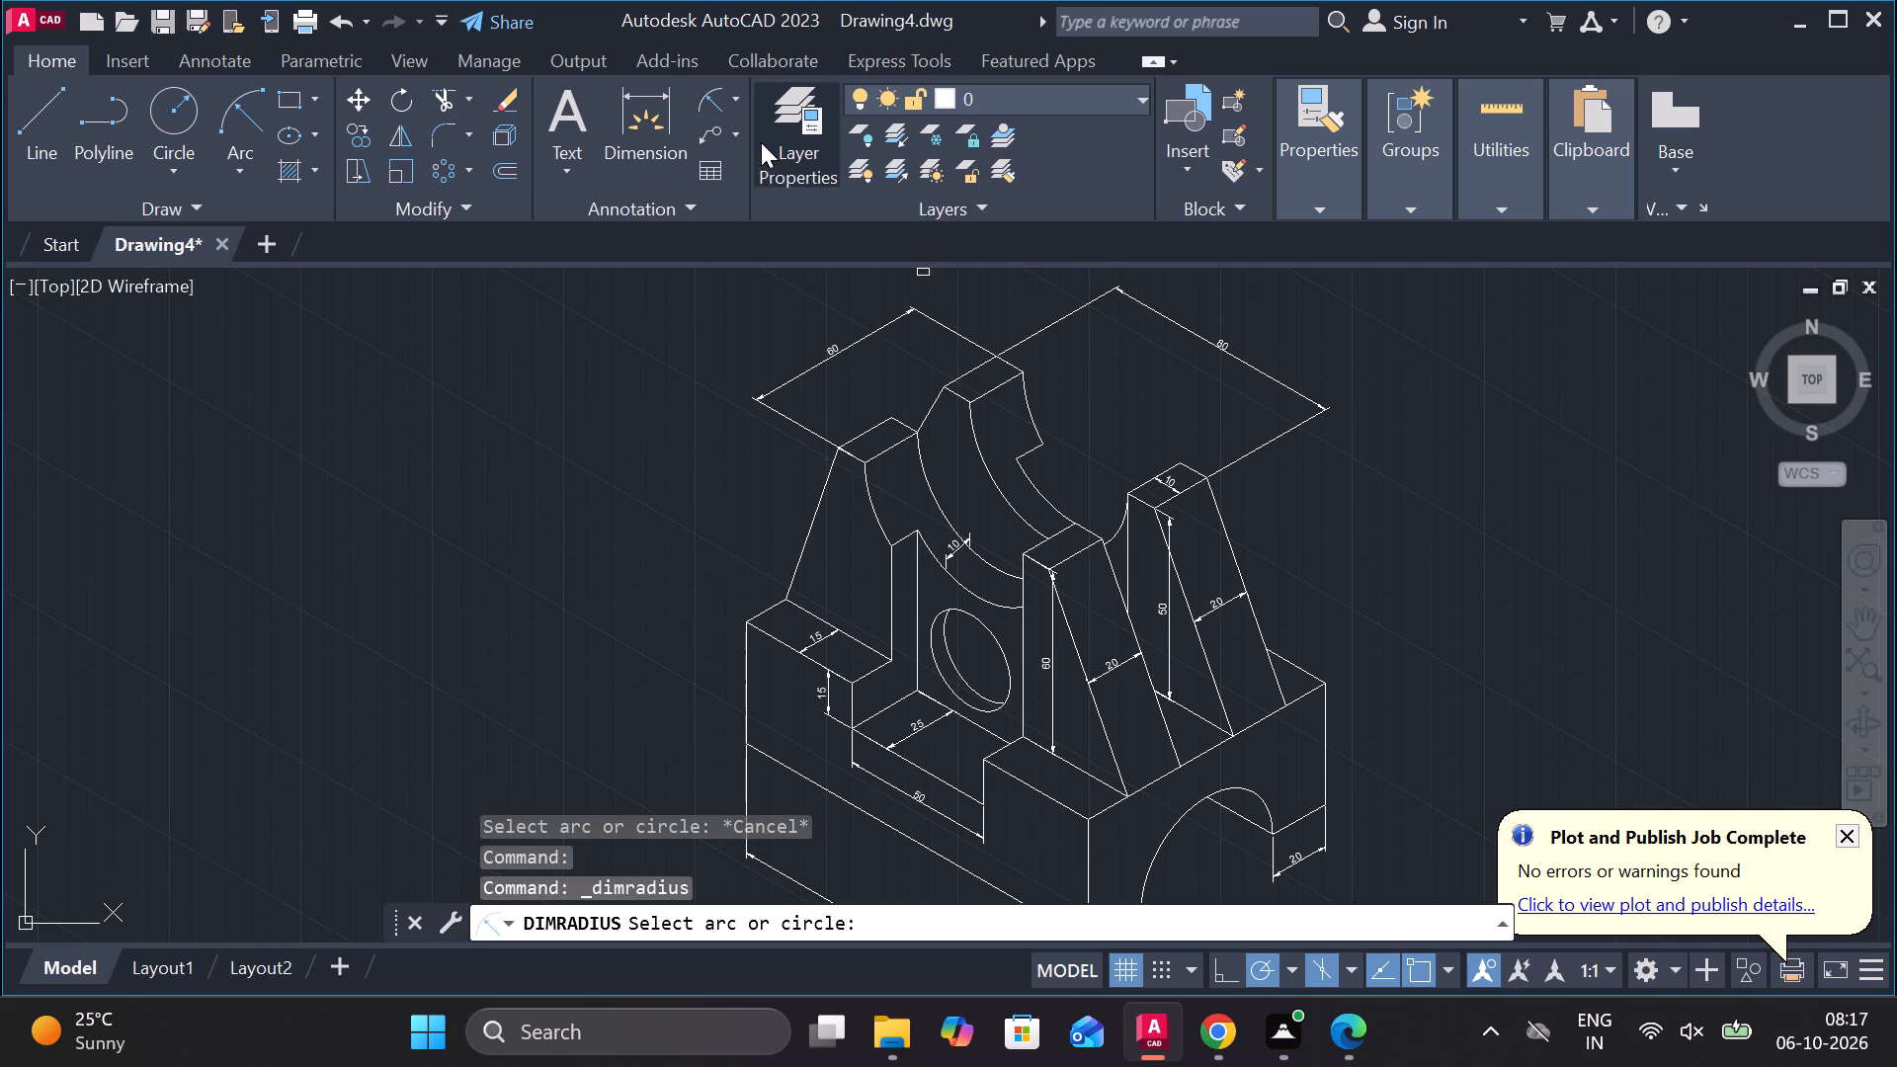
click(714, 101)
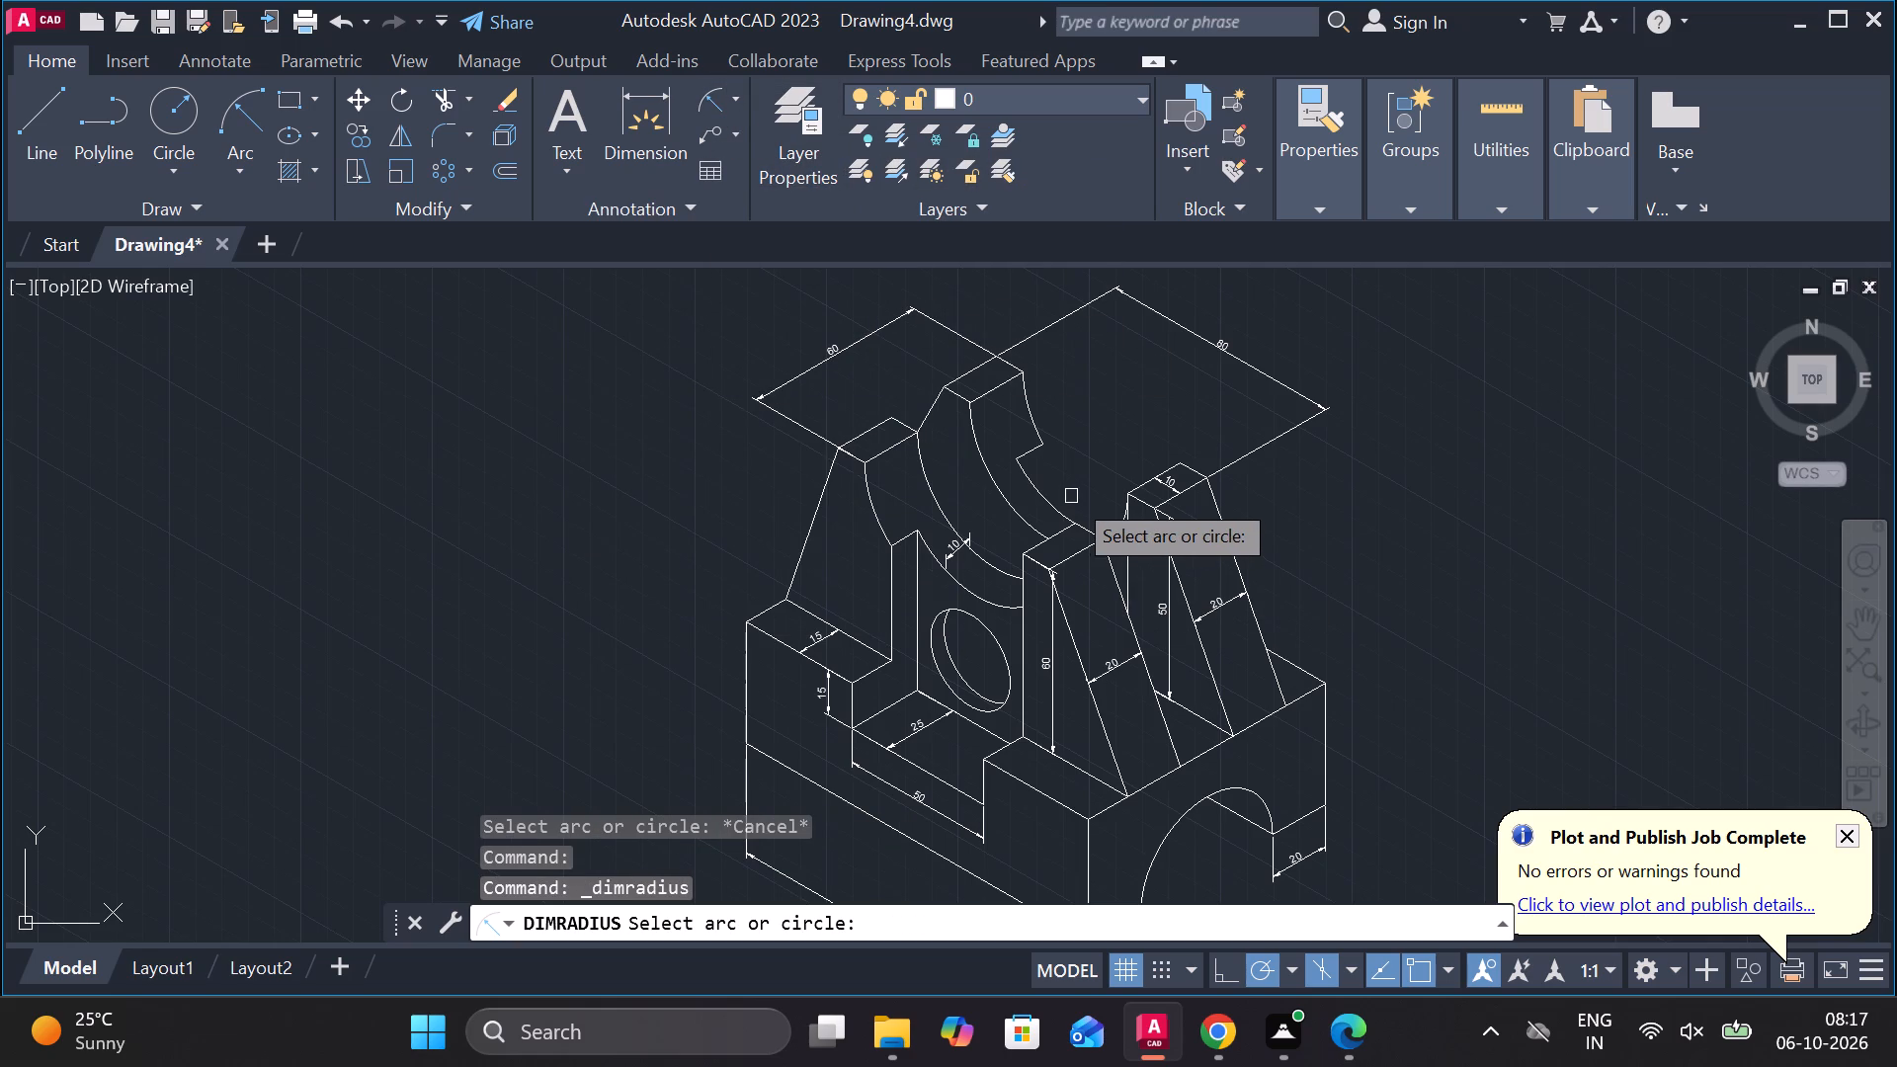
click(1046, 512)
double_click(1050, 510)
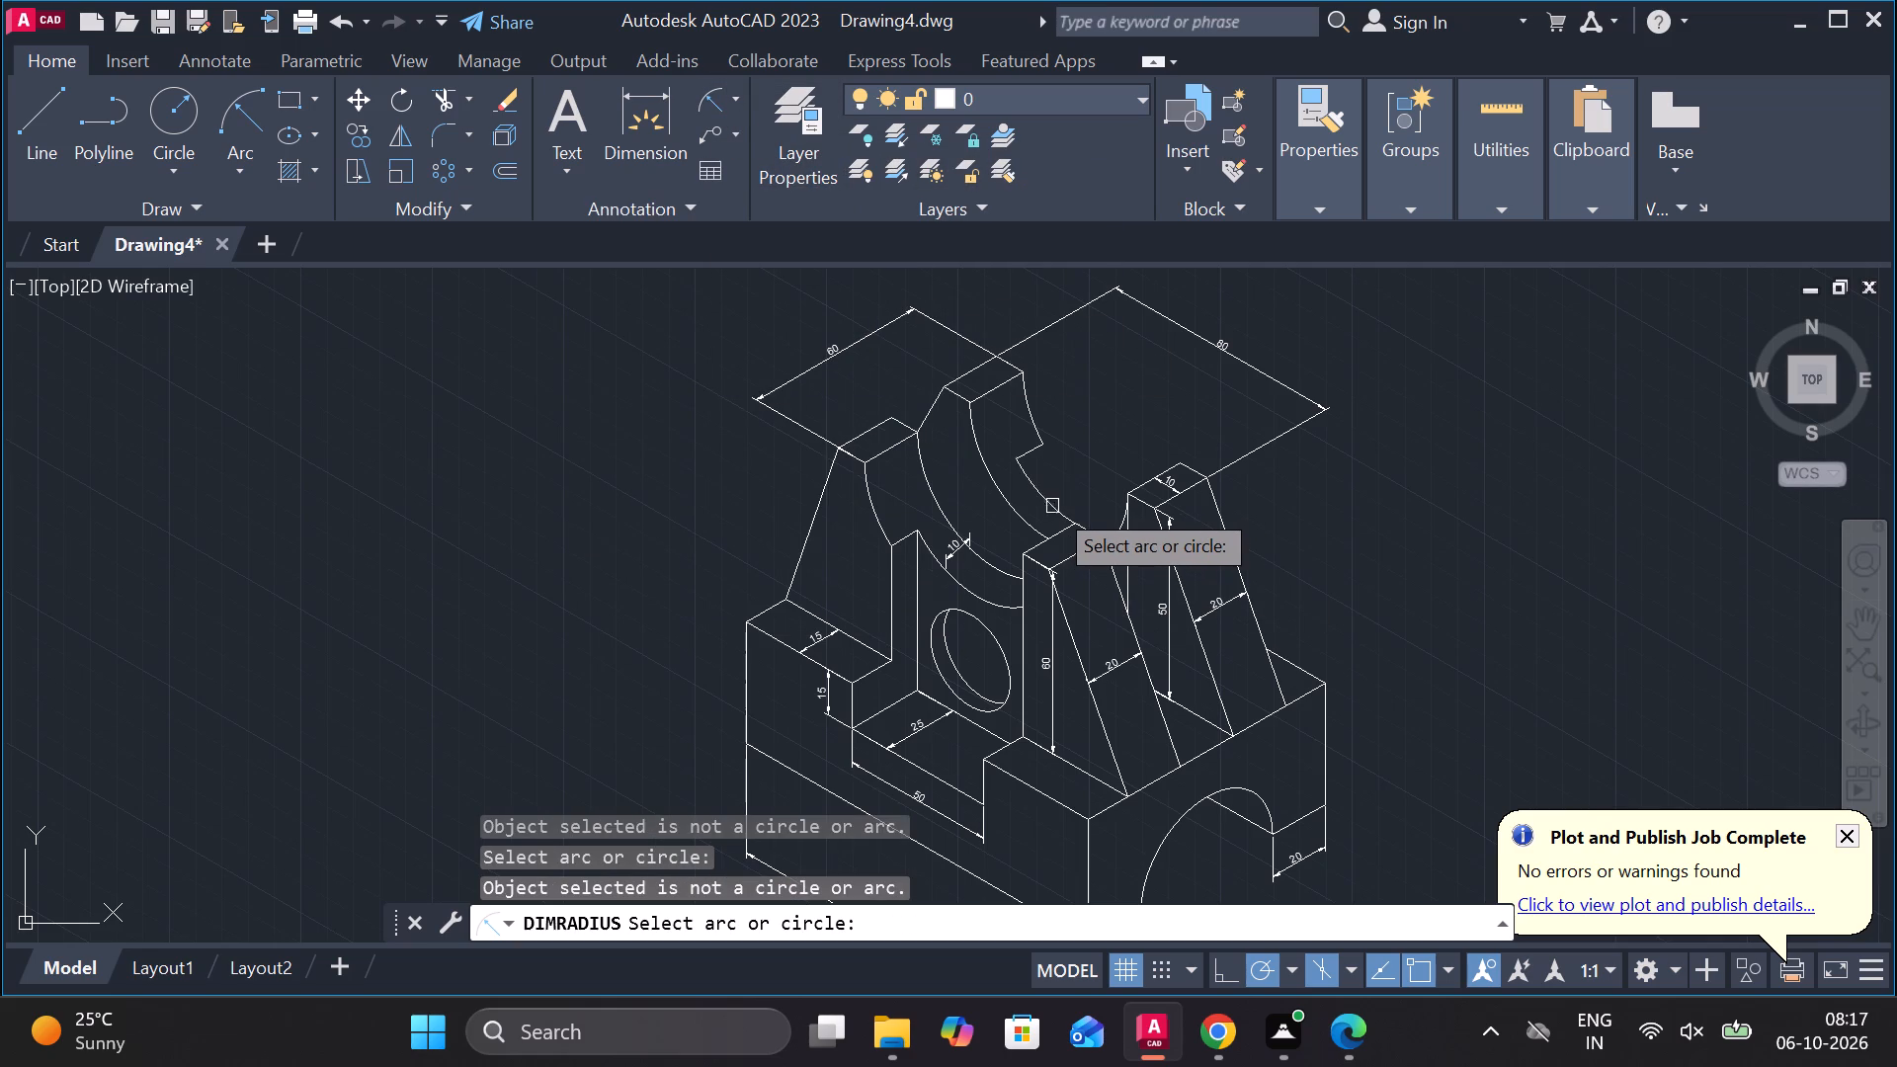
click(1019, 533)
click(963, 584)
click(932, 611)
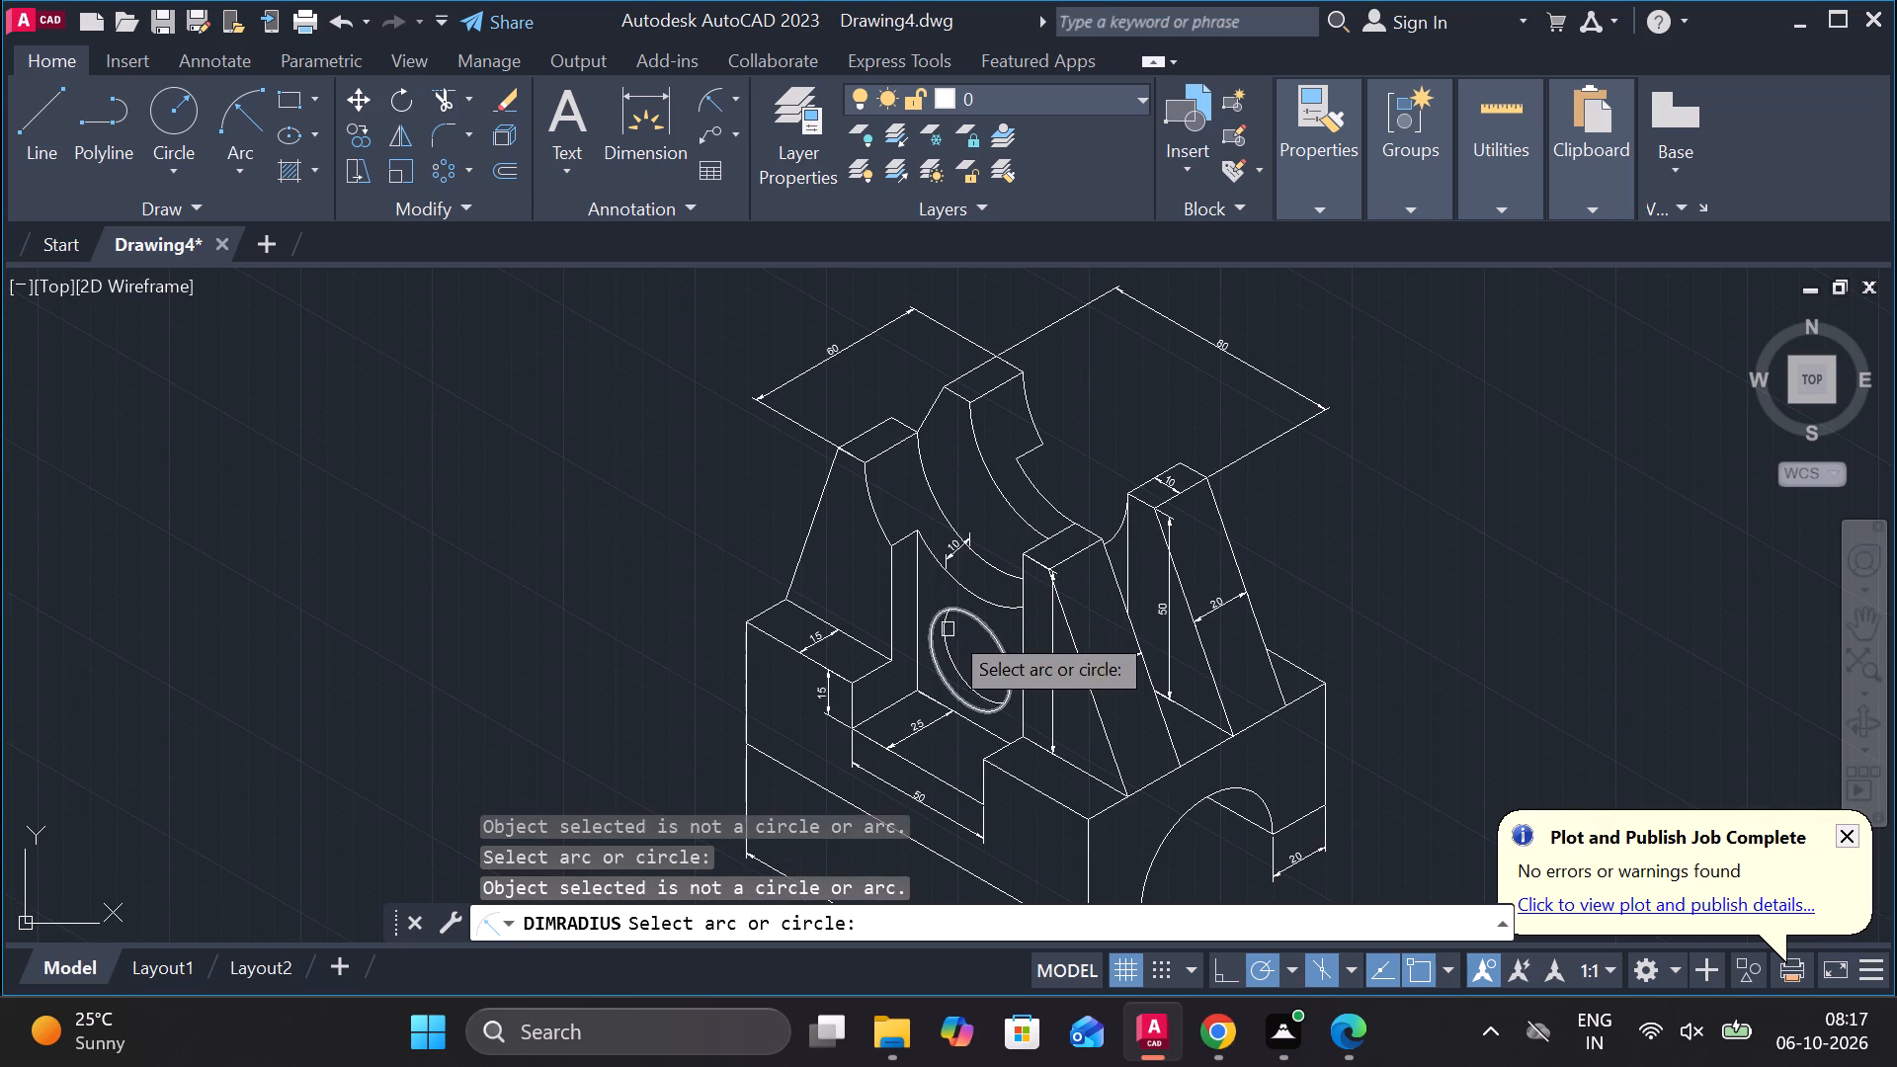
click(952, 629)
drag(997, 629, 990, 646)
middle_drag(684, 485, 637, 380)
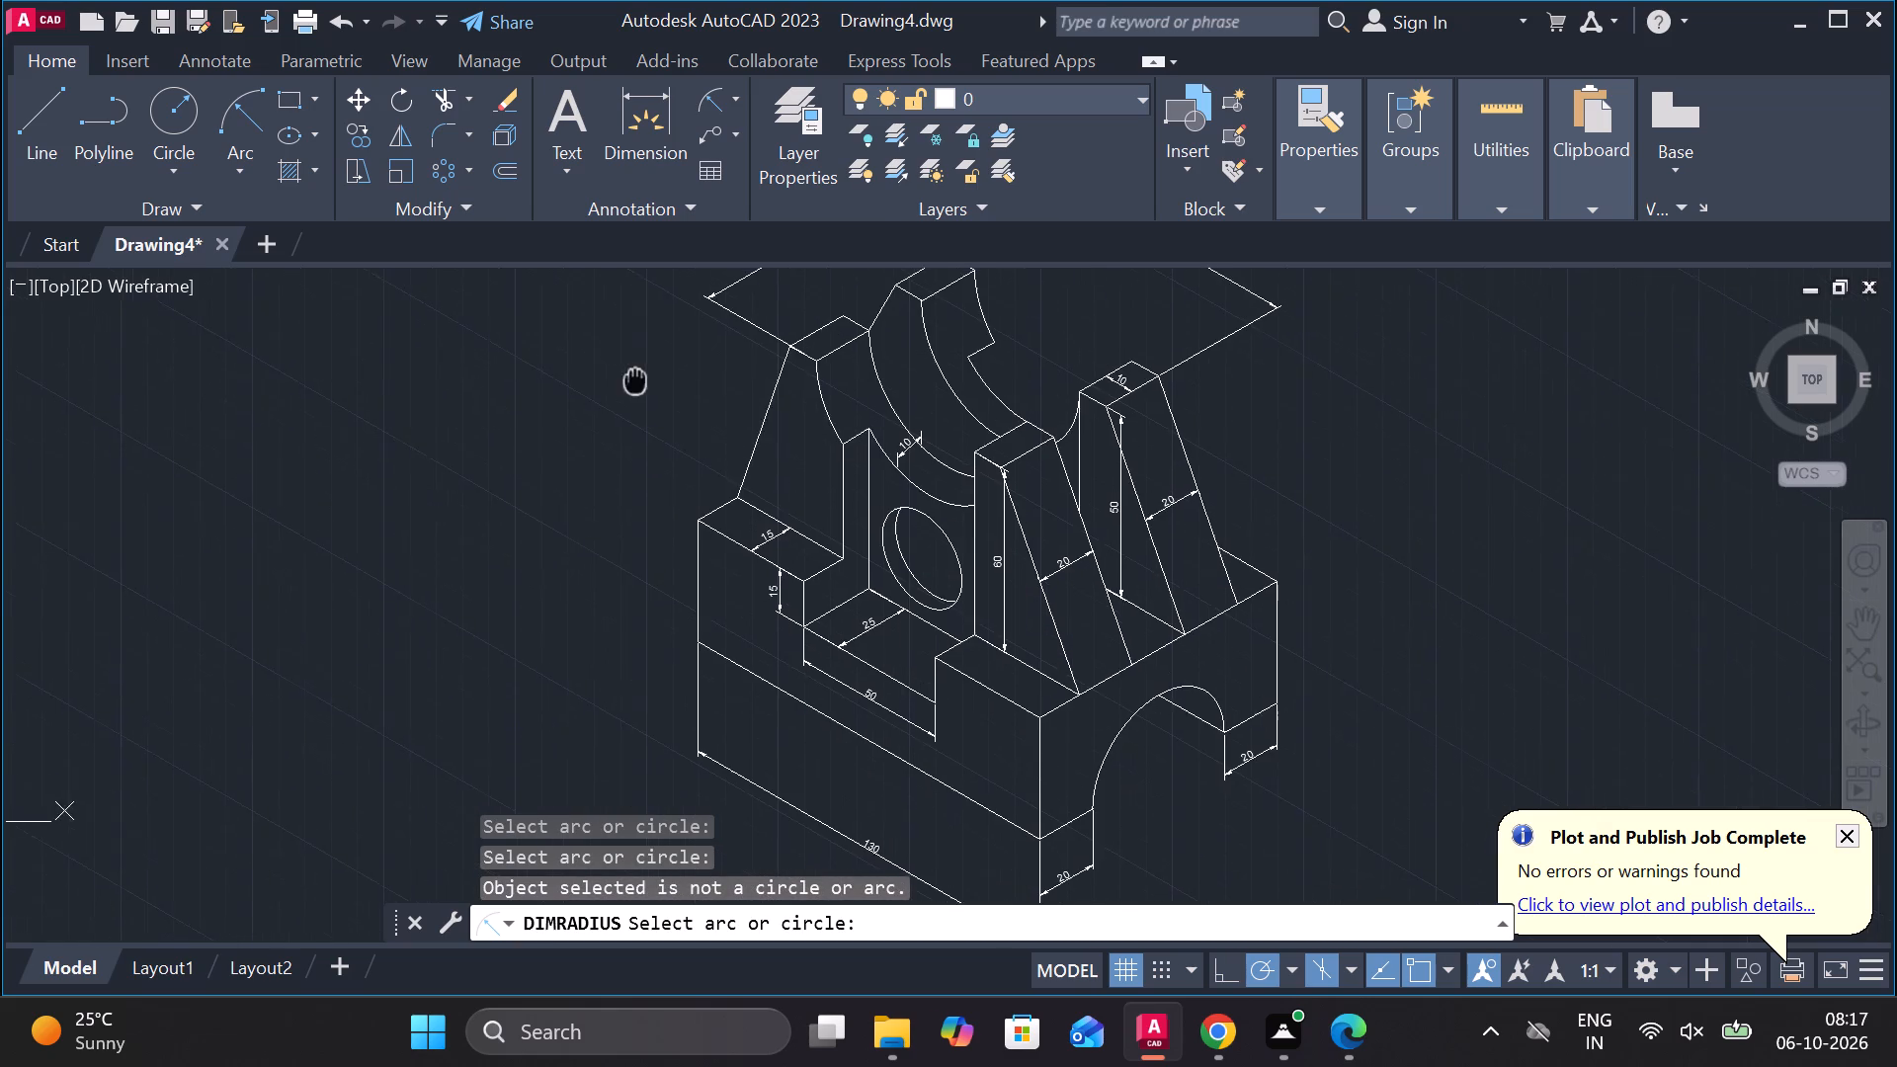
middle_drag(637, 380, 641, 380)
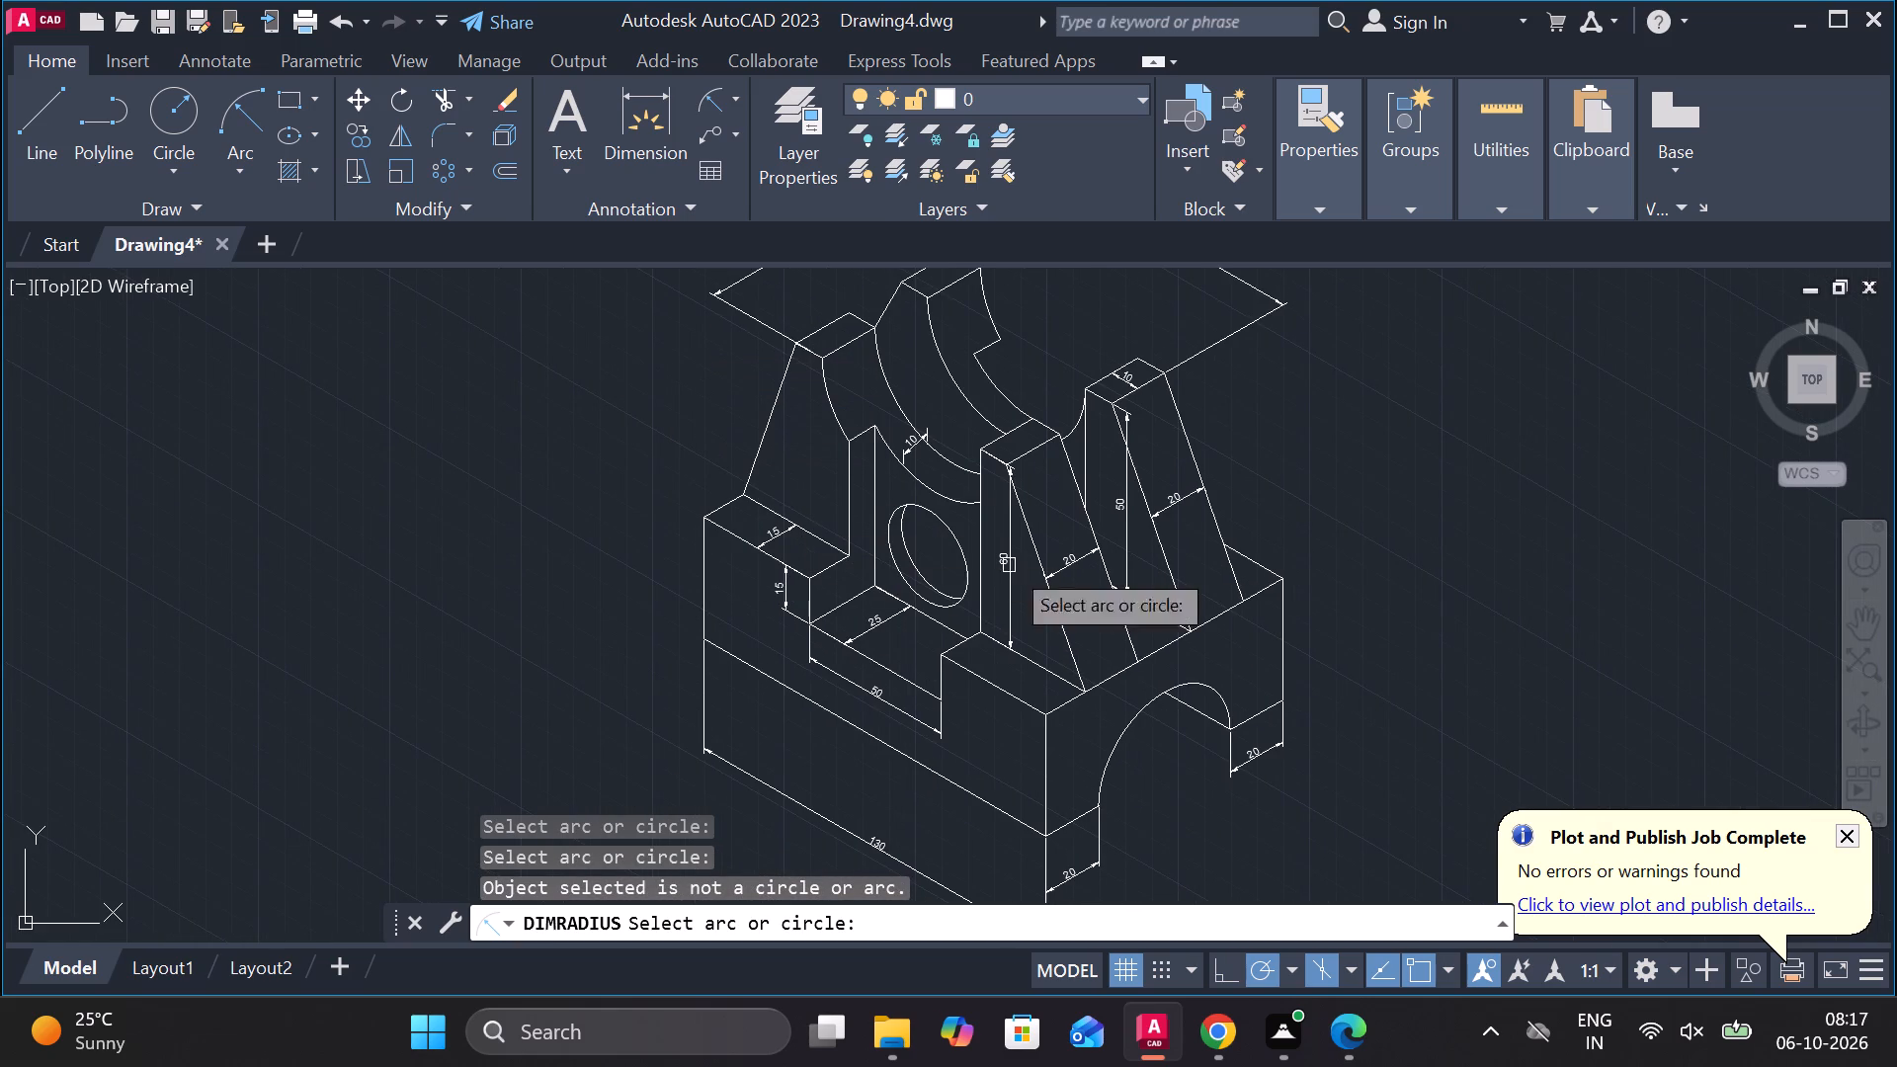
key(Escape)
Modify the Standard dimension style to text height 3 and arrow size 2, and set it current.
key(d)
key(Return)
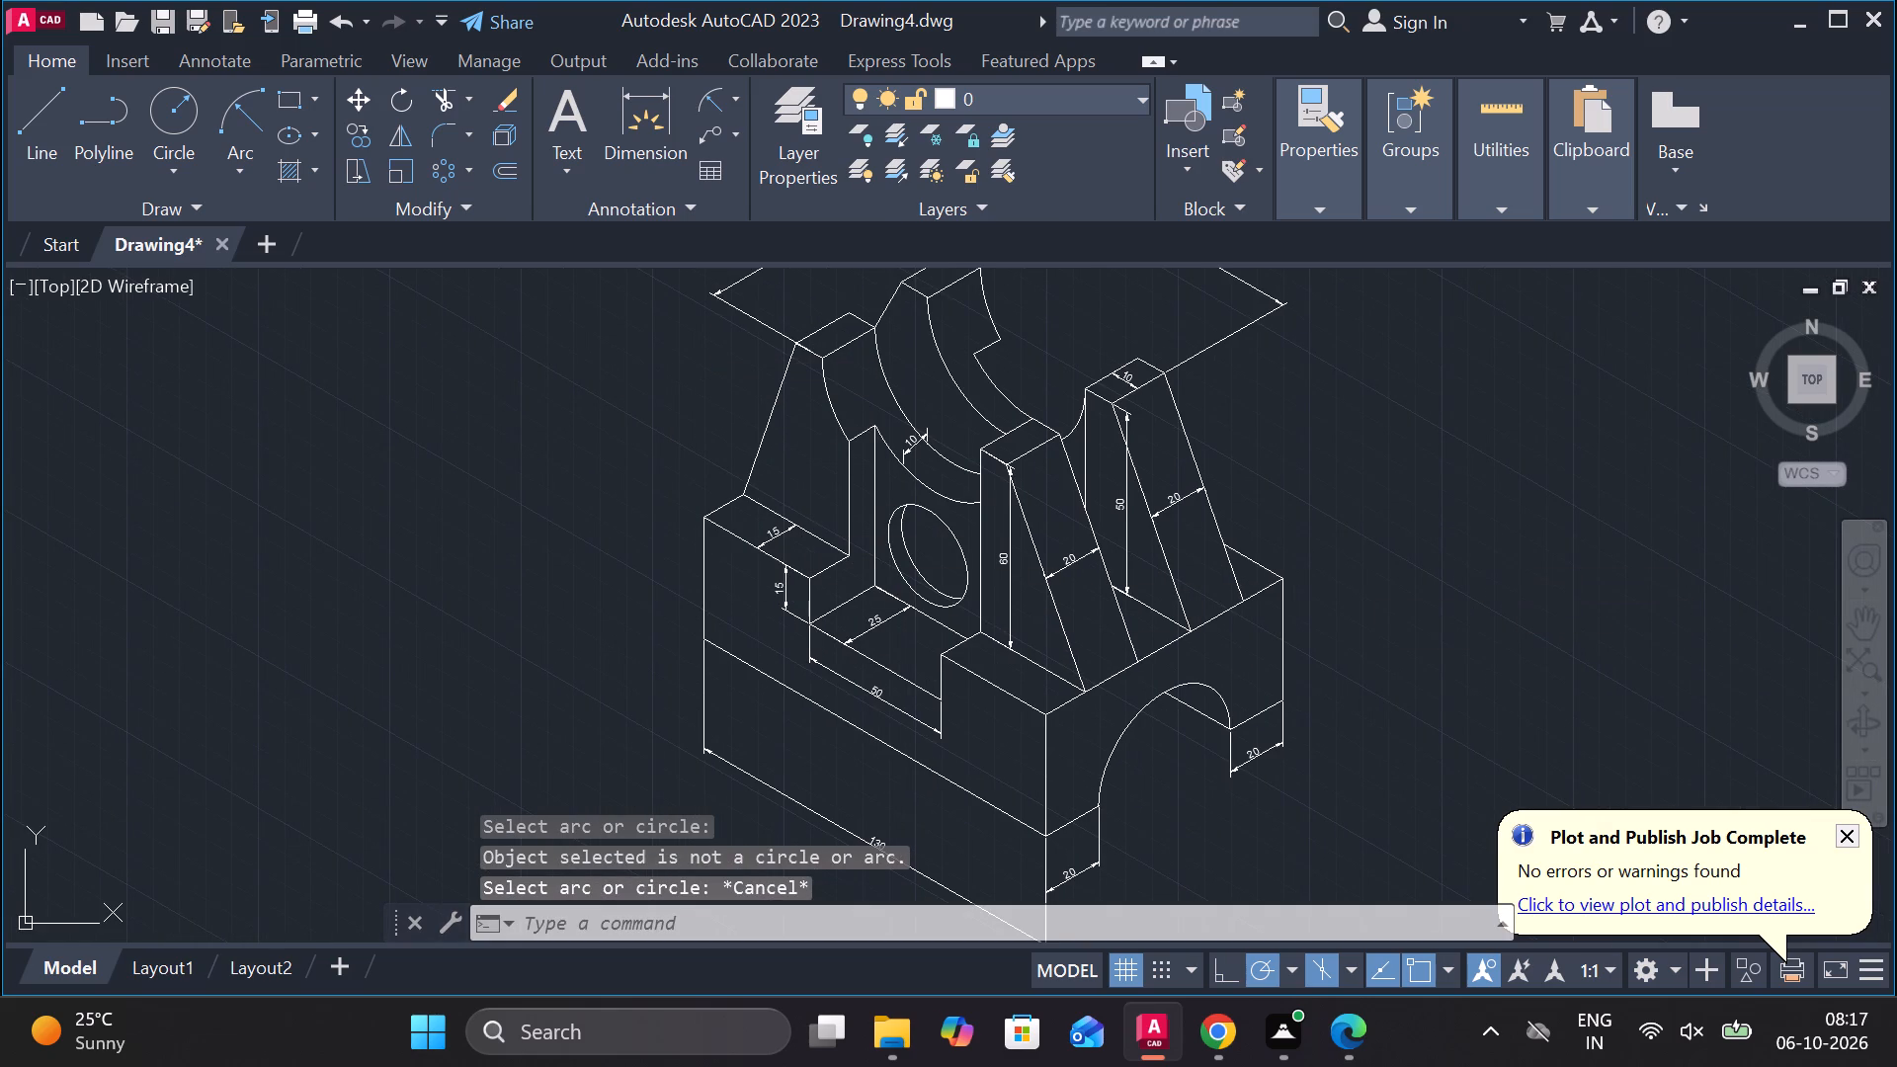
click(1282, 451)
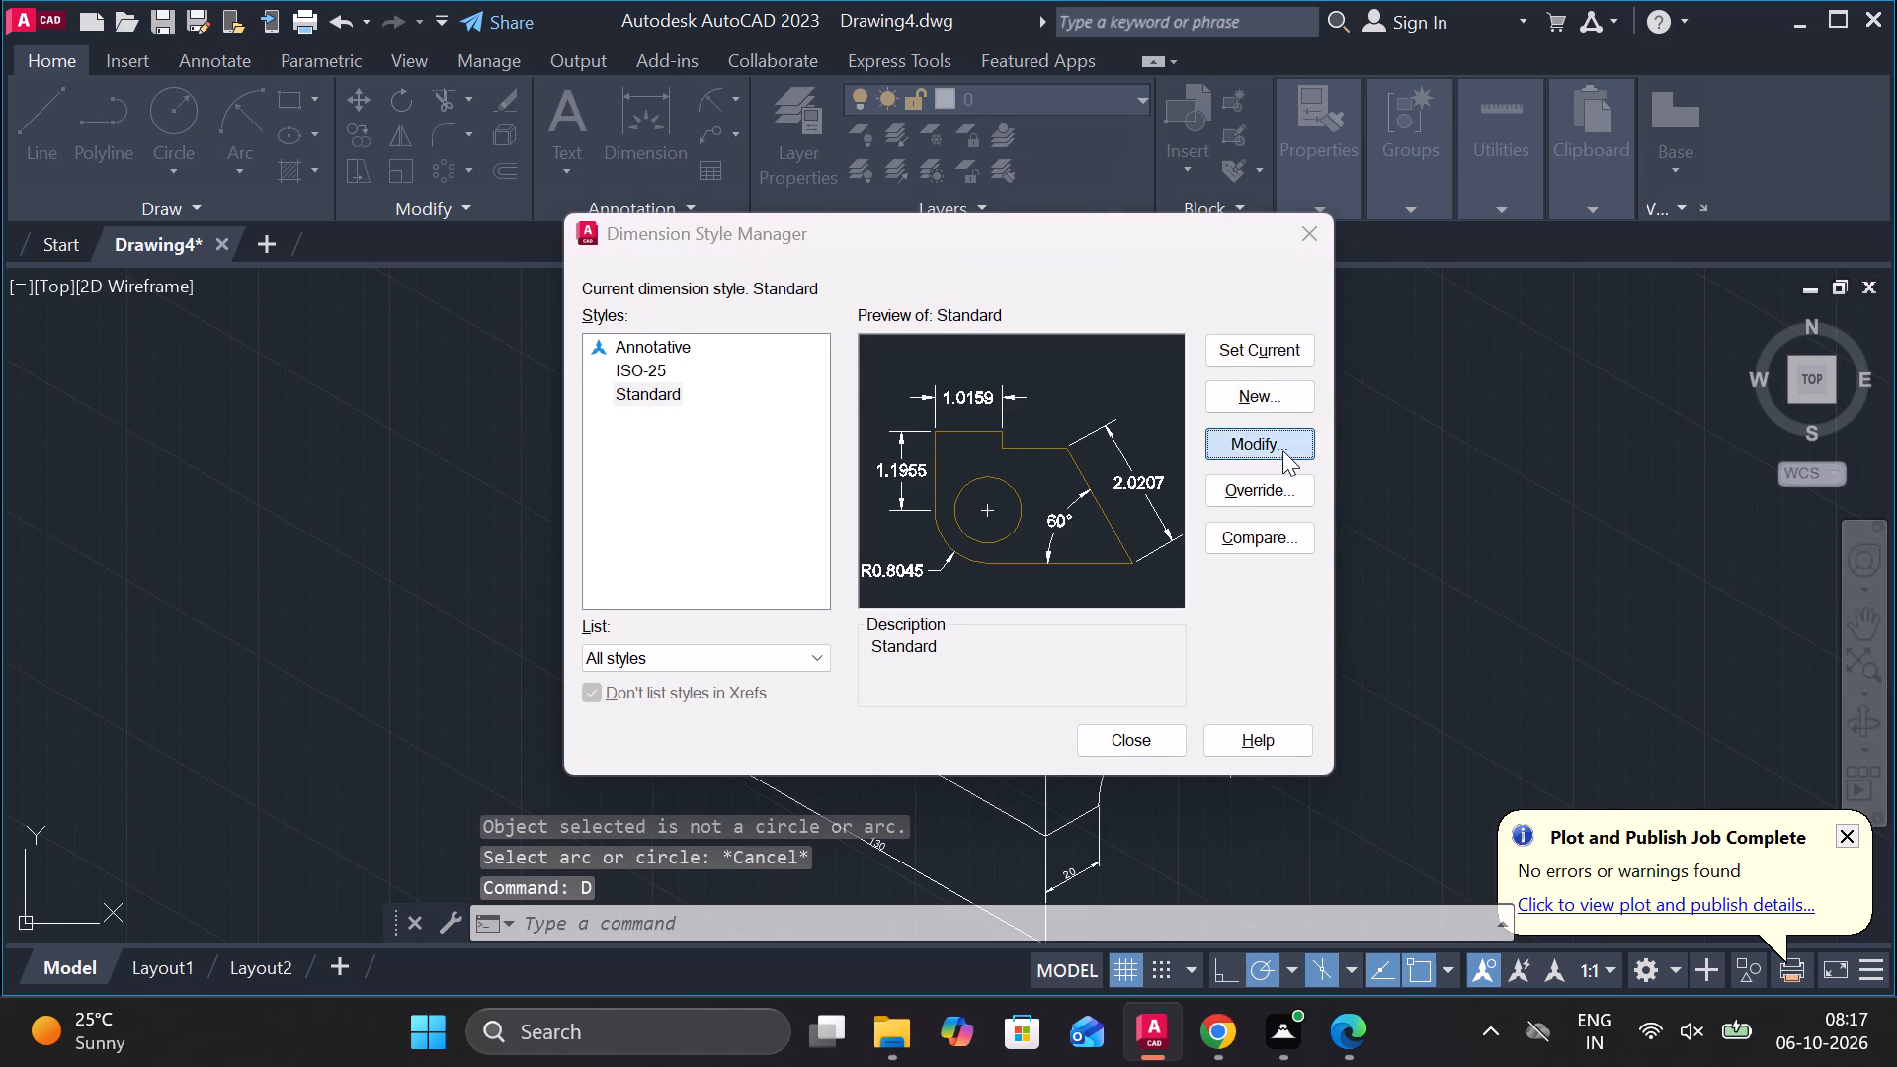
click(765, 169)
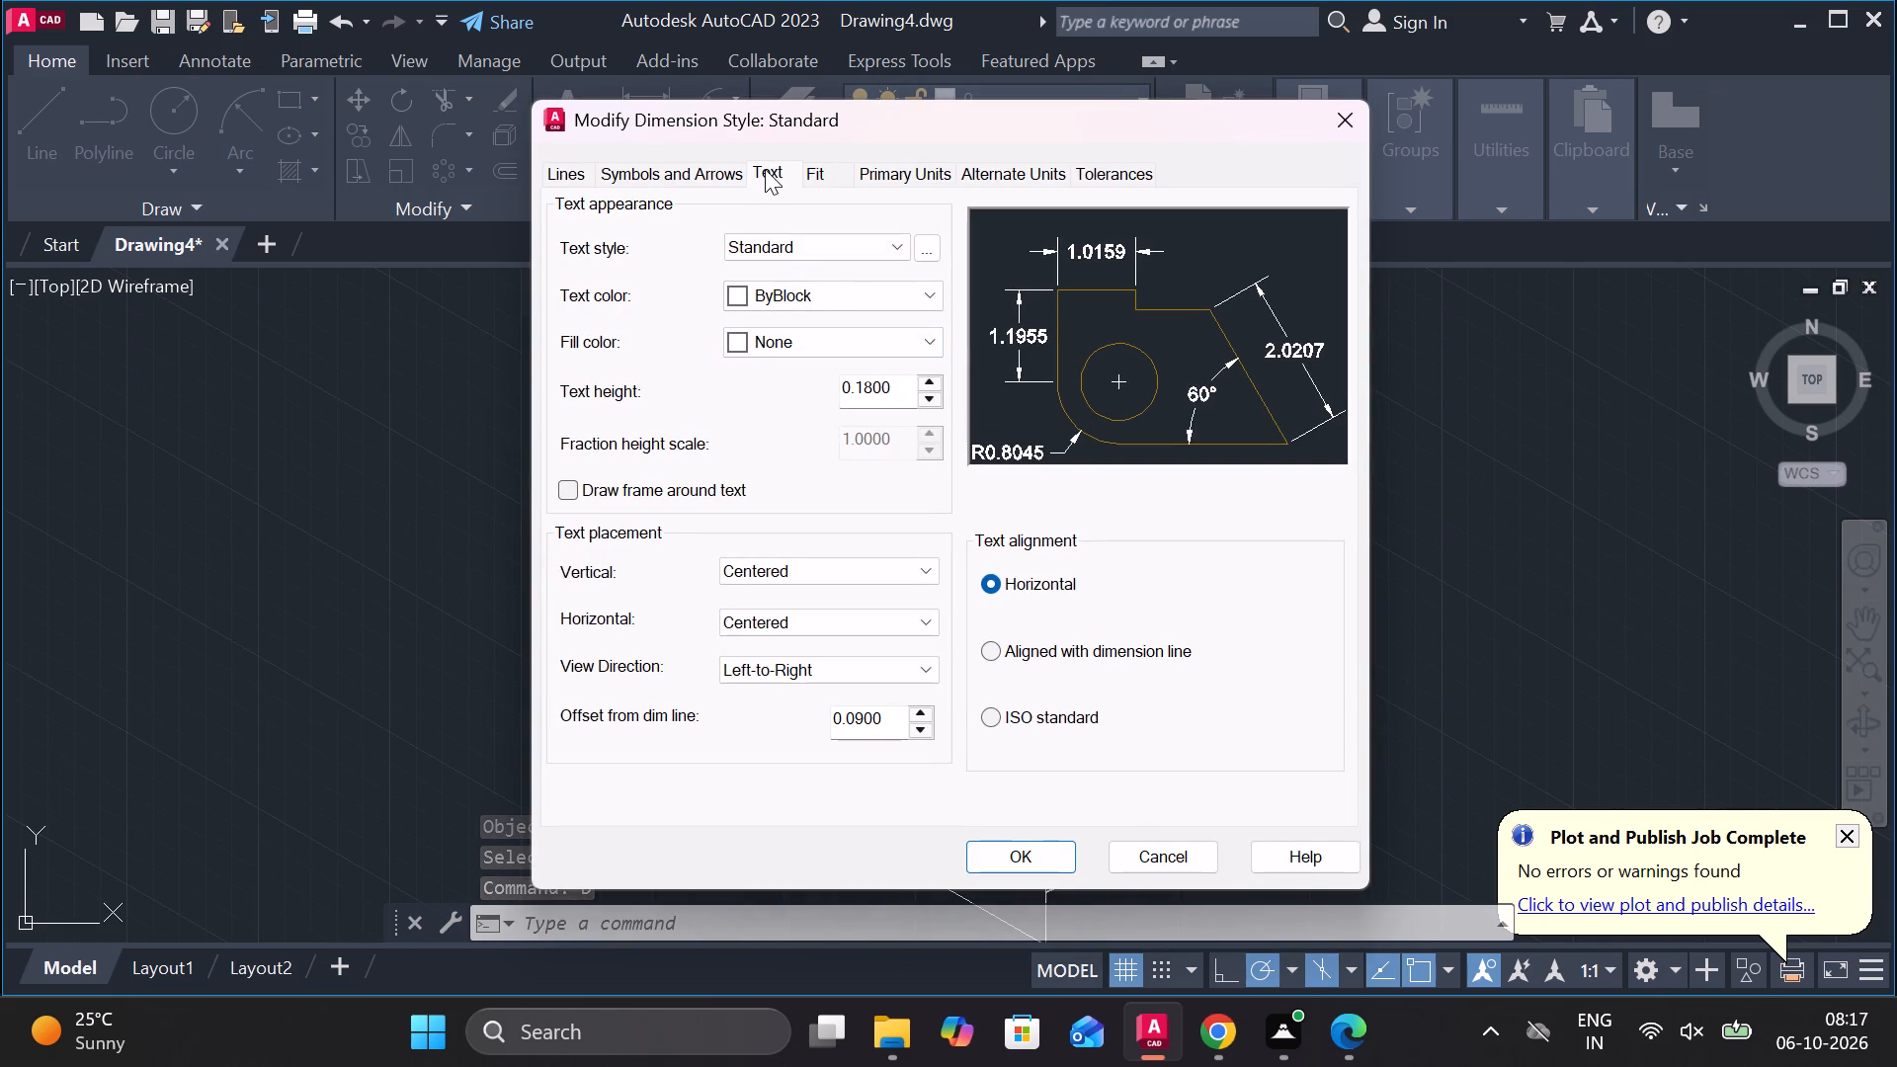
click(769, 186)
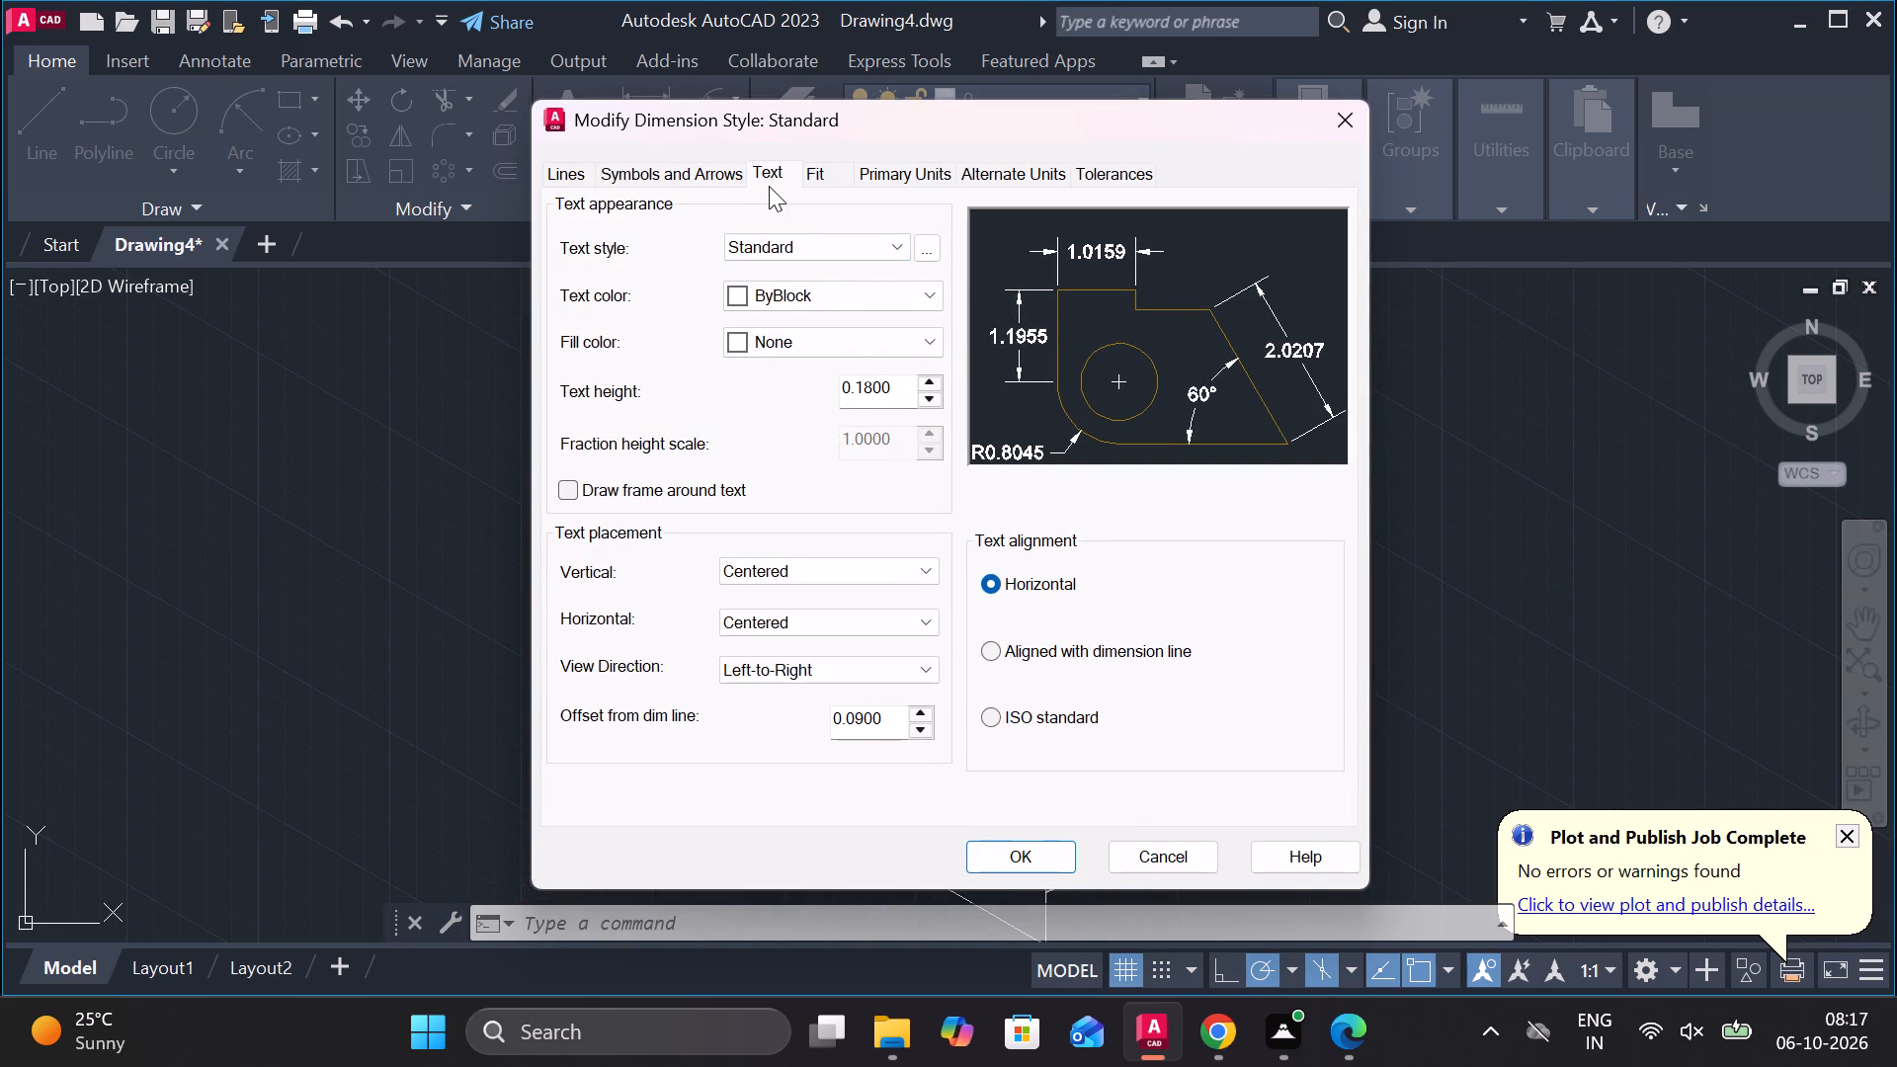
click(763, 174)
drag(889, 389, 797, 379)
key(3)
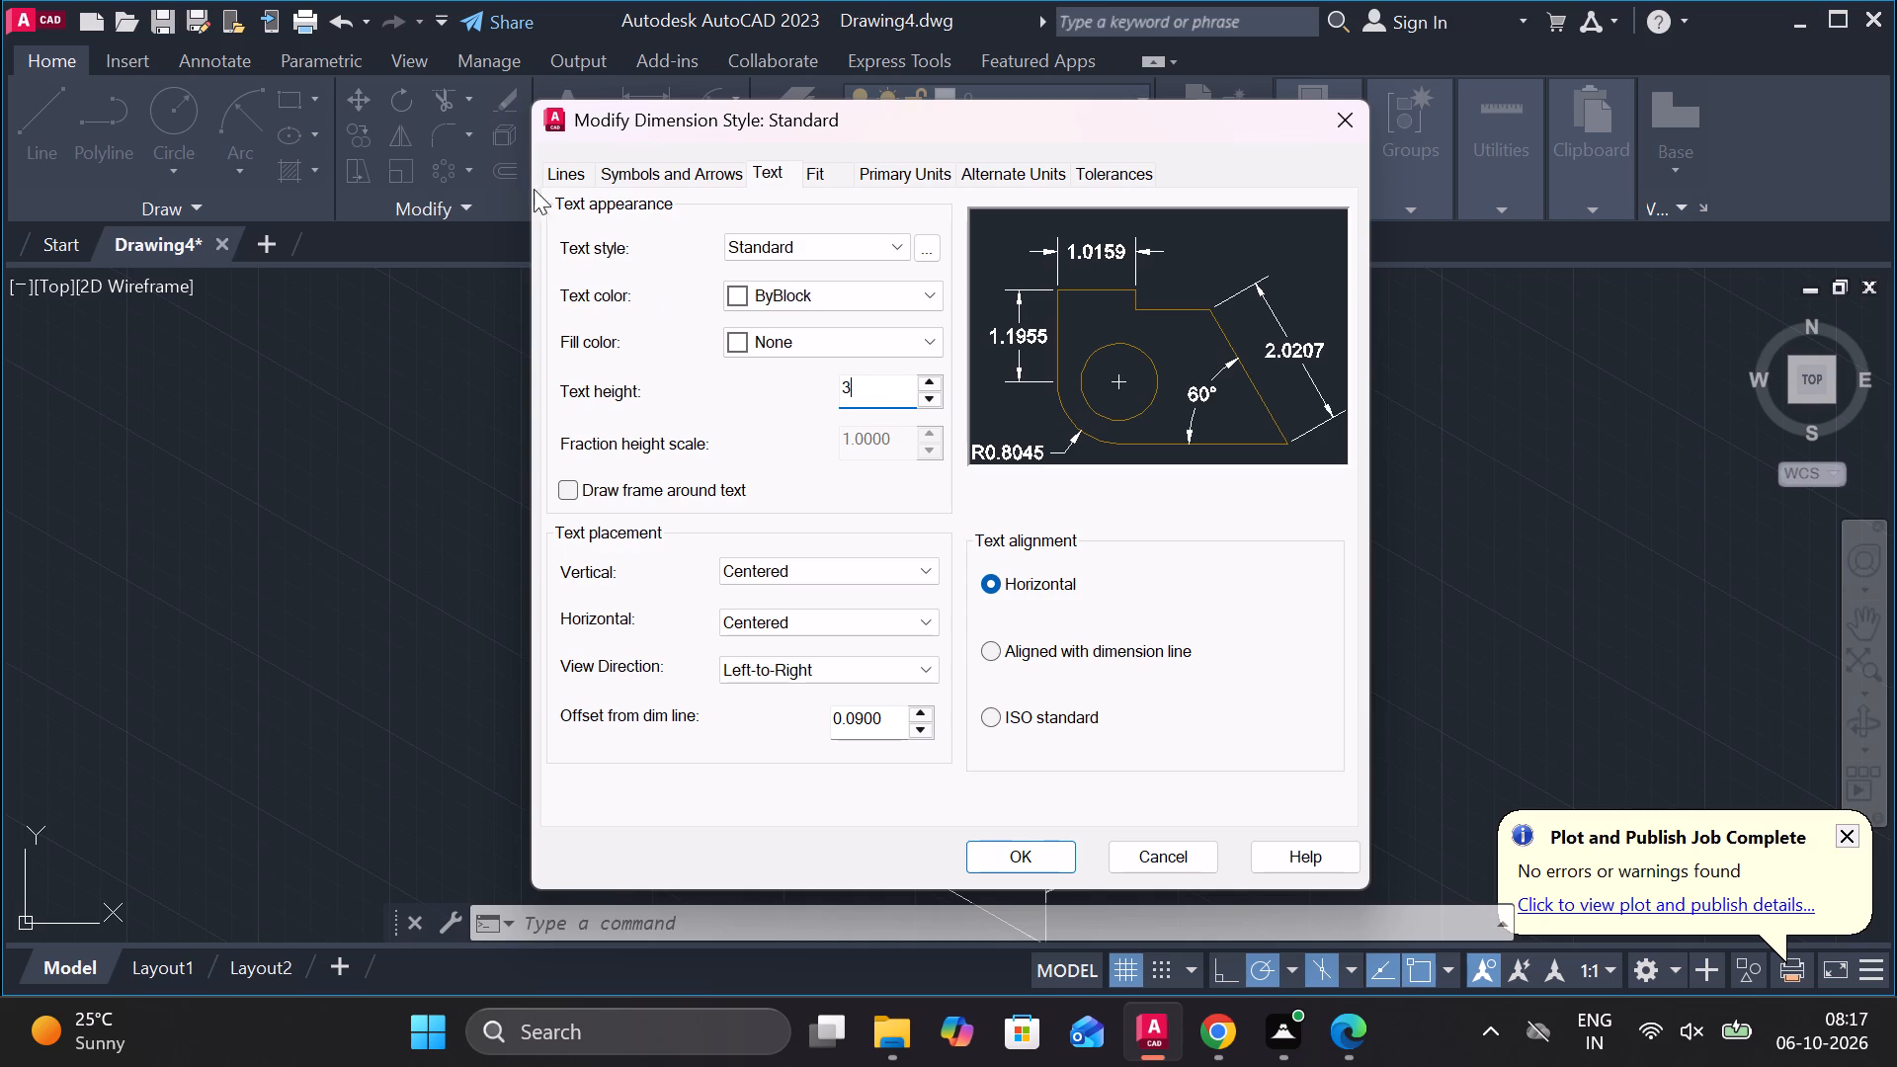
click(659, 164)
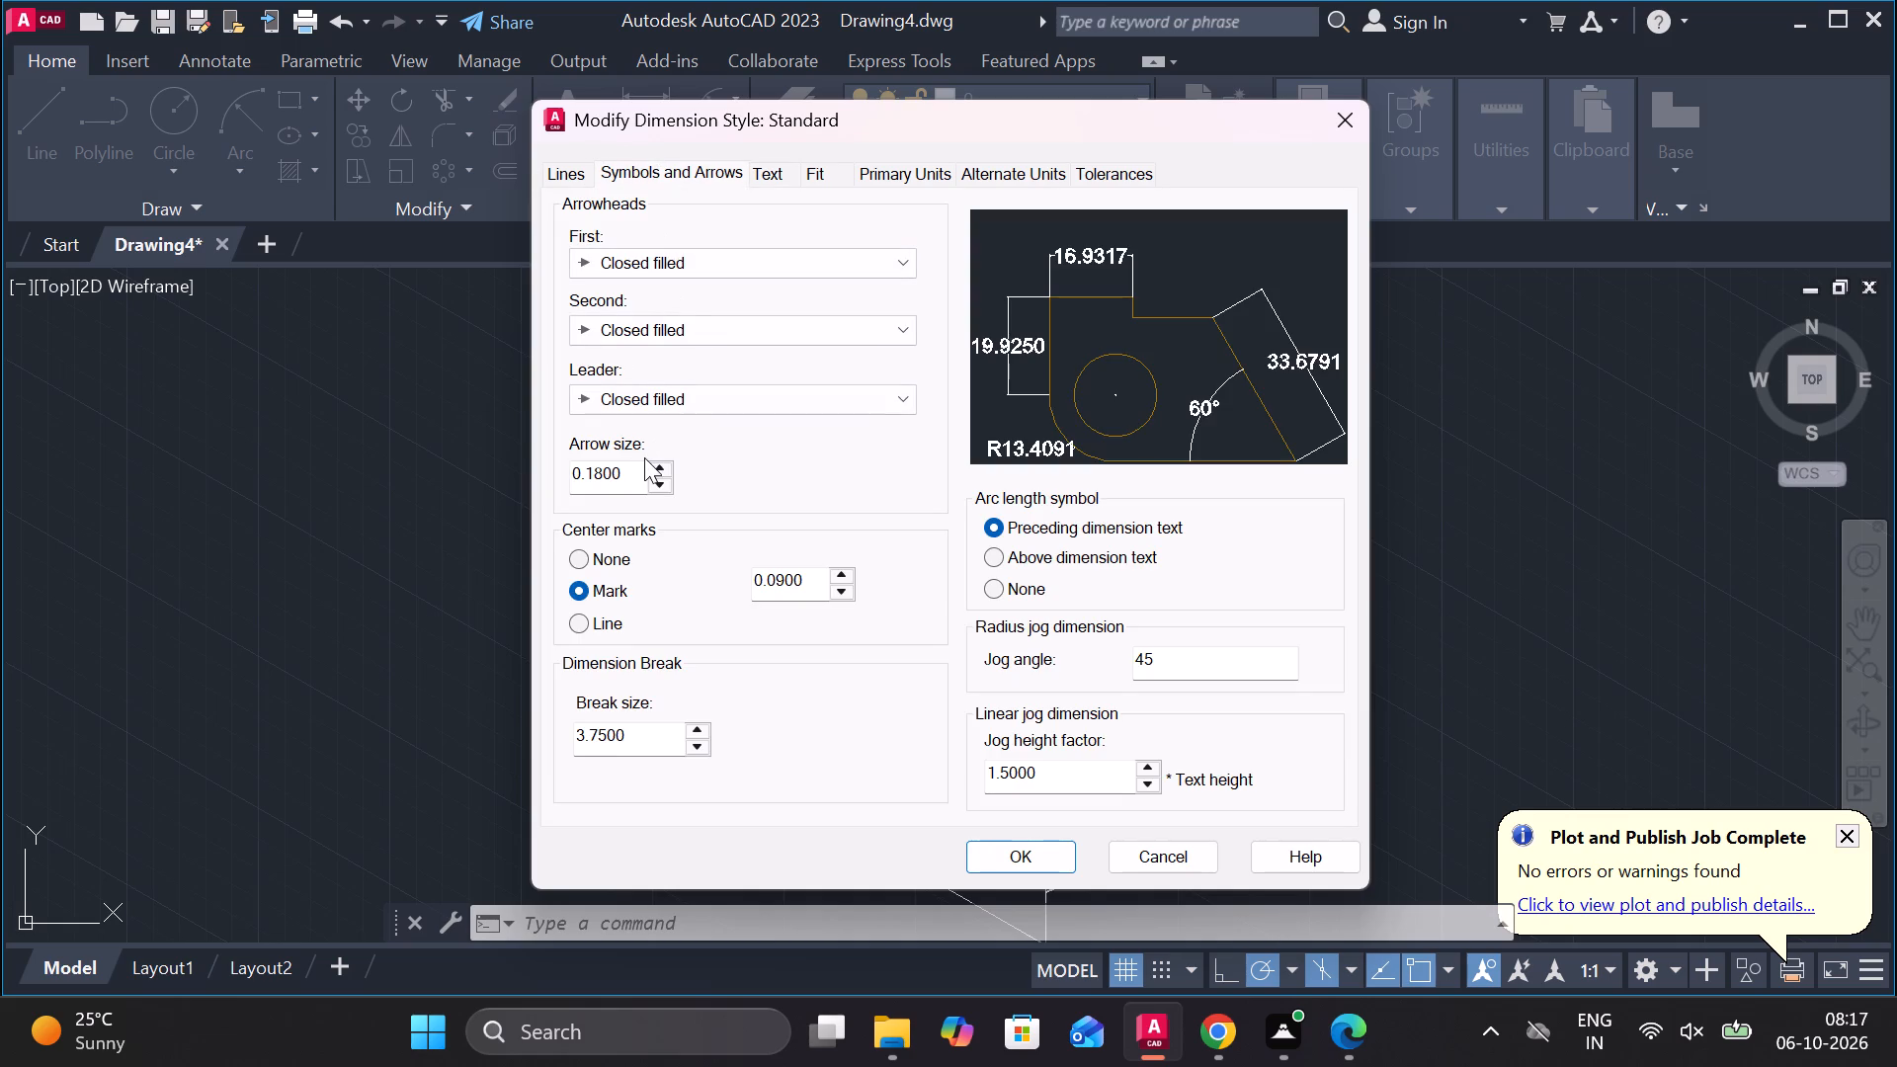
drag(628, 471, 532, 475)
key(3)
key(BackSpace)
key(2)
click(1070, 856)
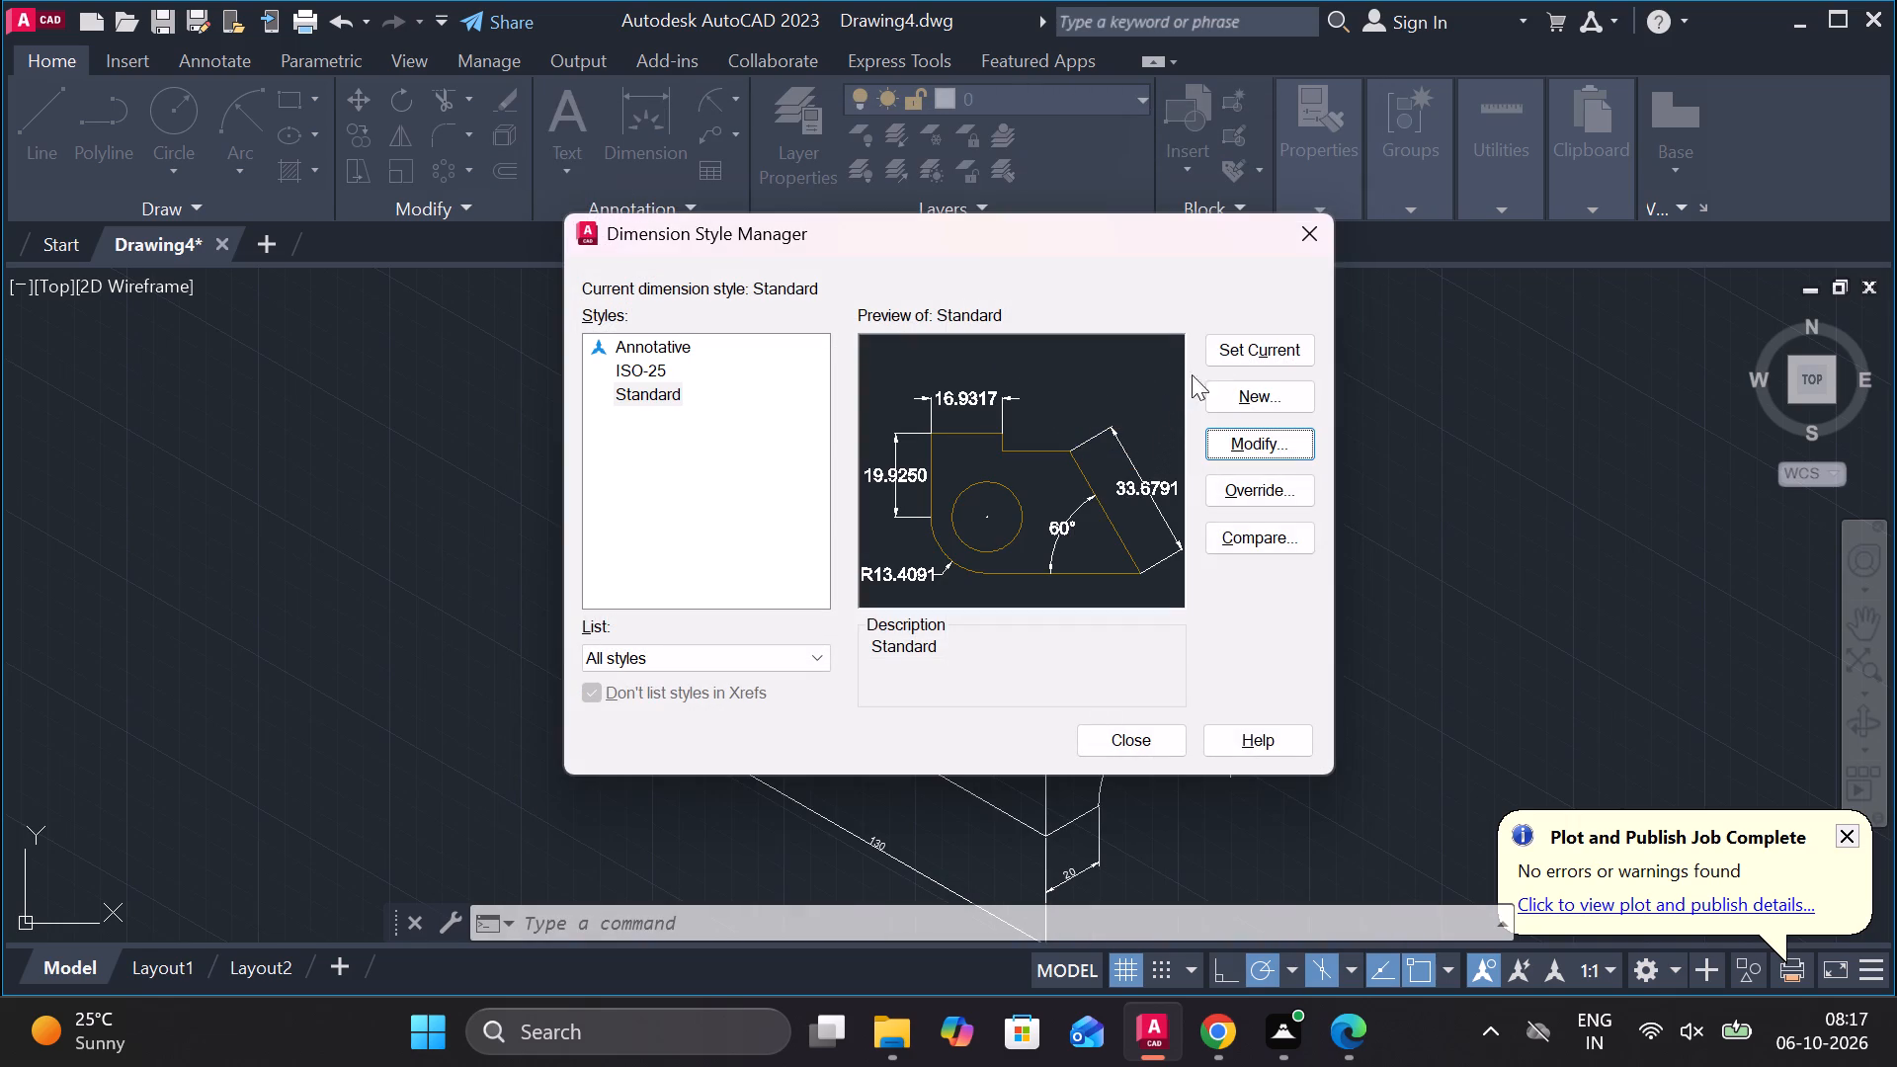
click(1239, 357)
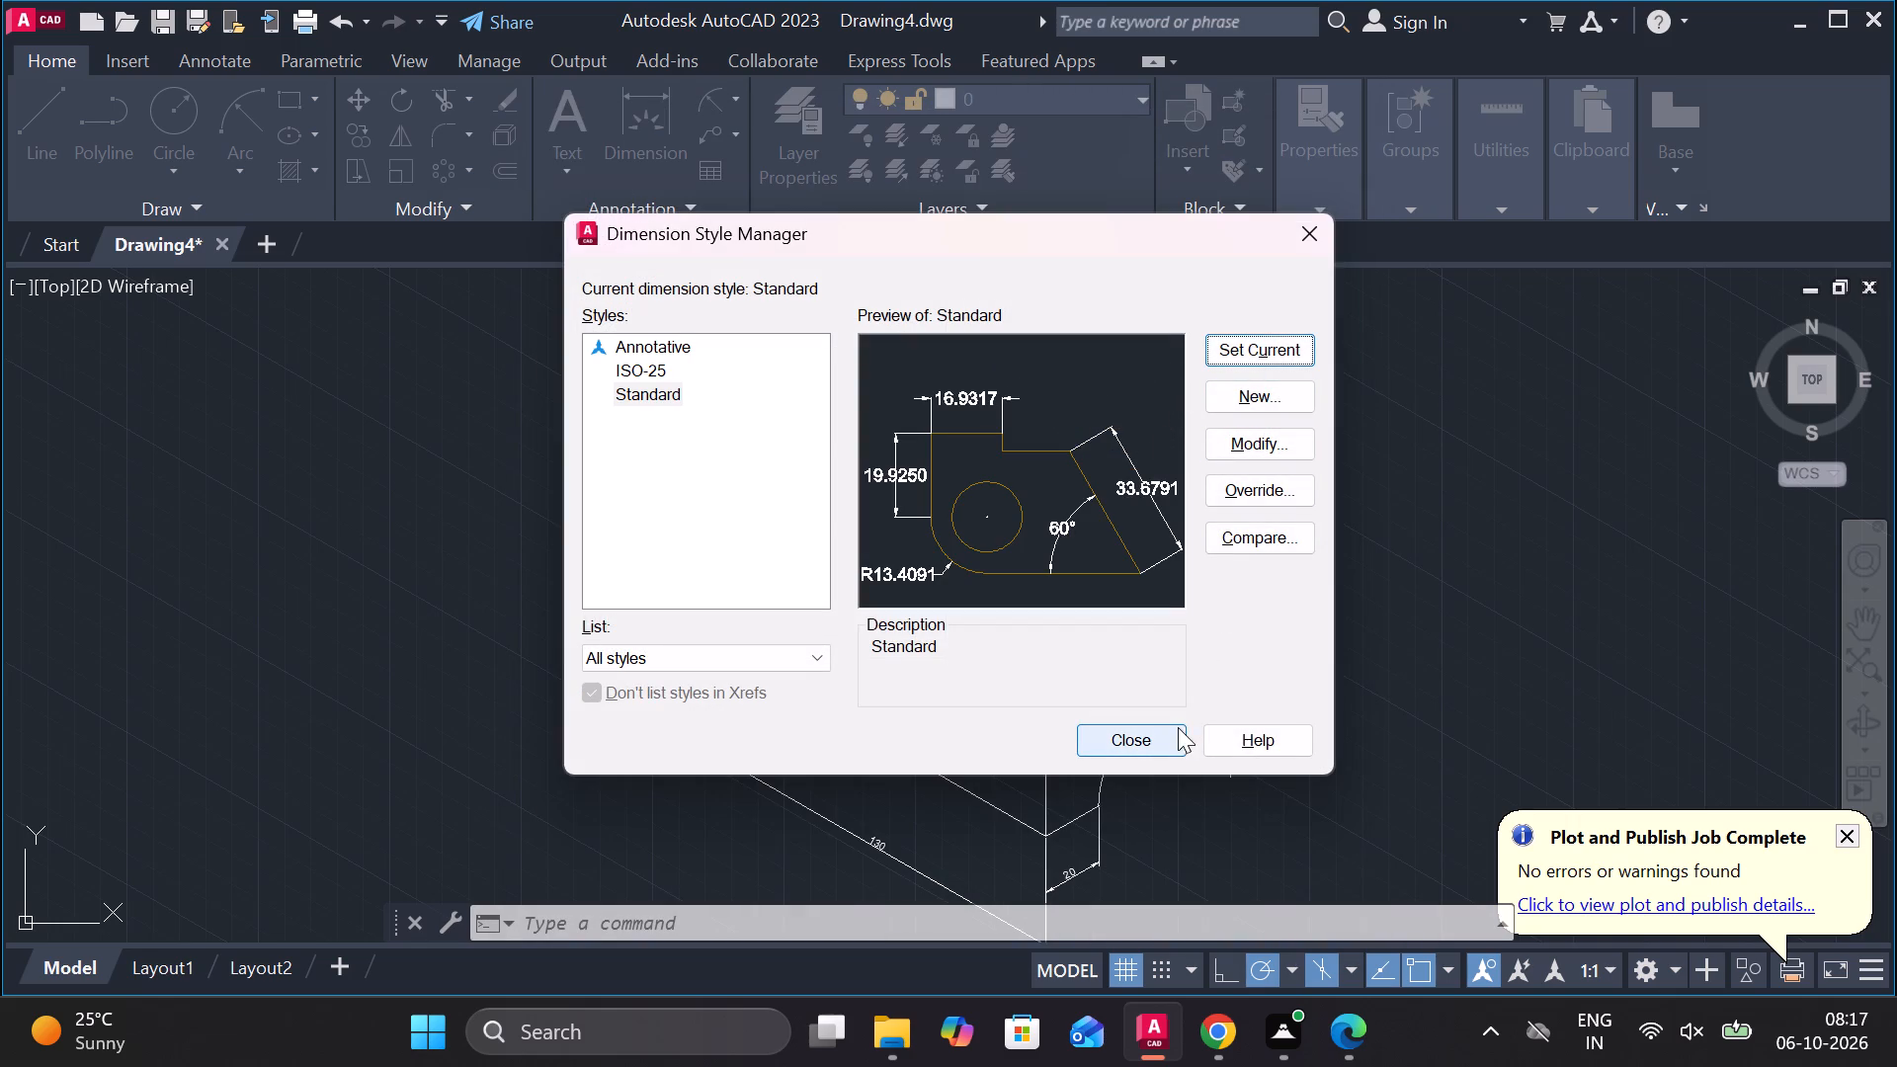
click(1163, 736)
Modify the Standard dimension style to text height 6 and arrow size 3, and set it current.
scroll(1357, 554, down, 1)
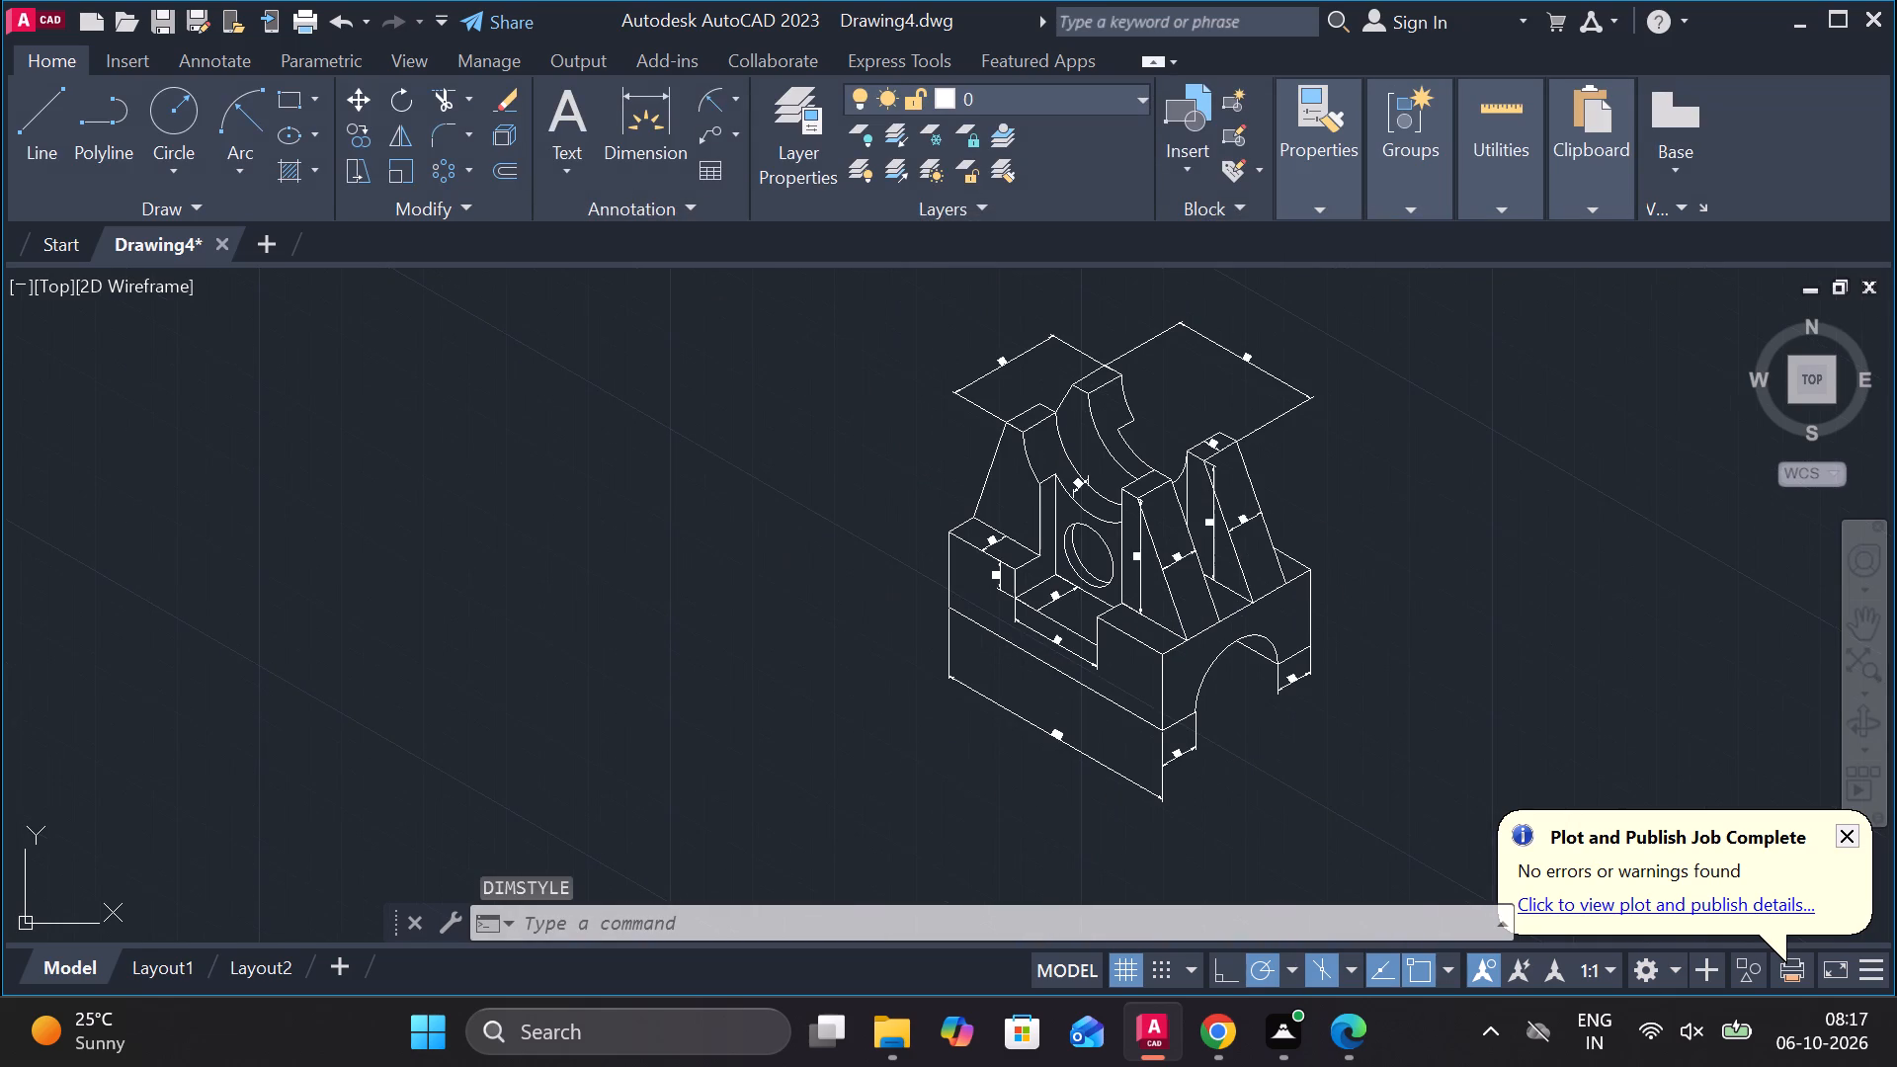
scroll(1357, 554, up, 1)
key(d)
key(Return)
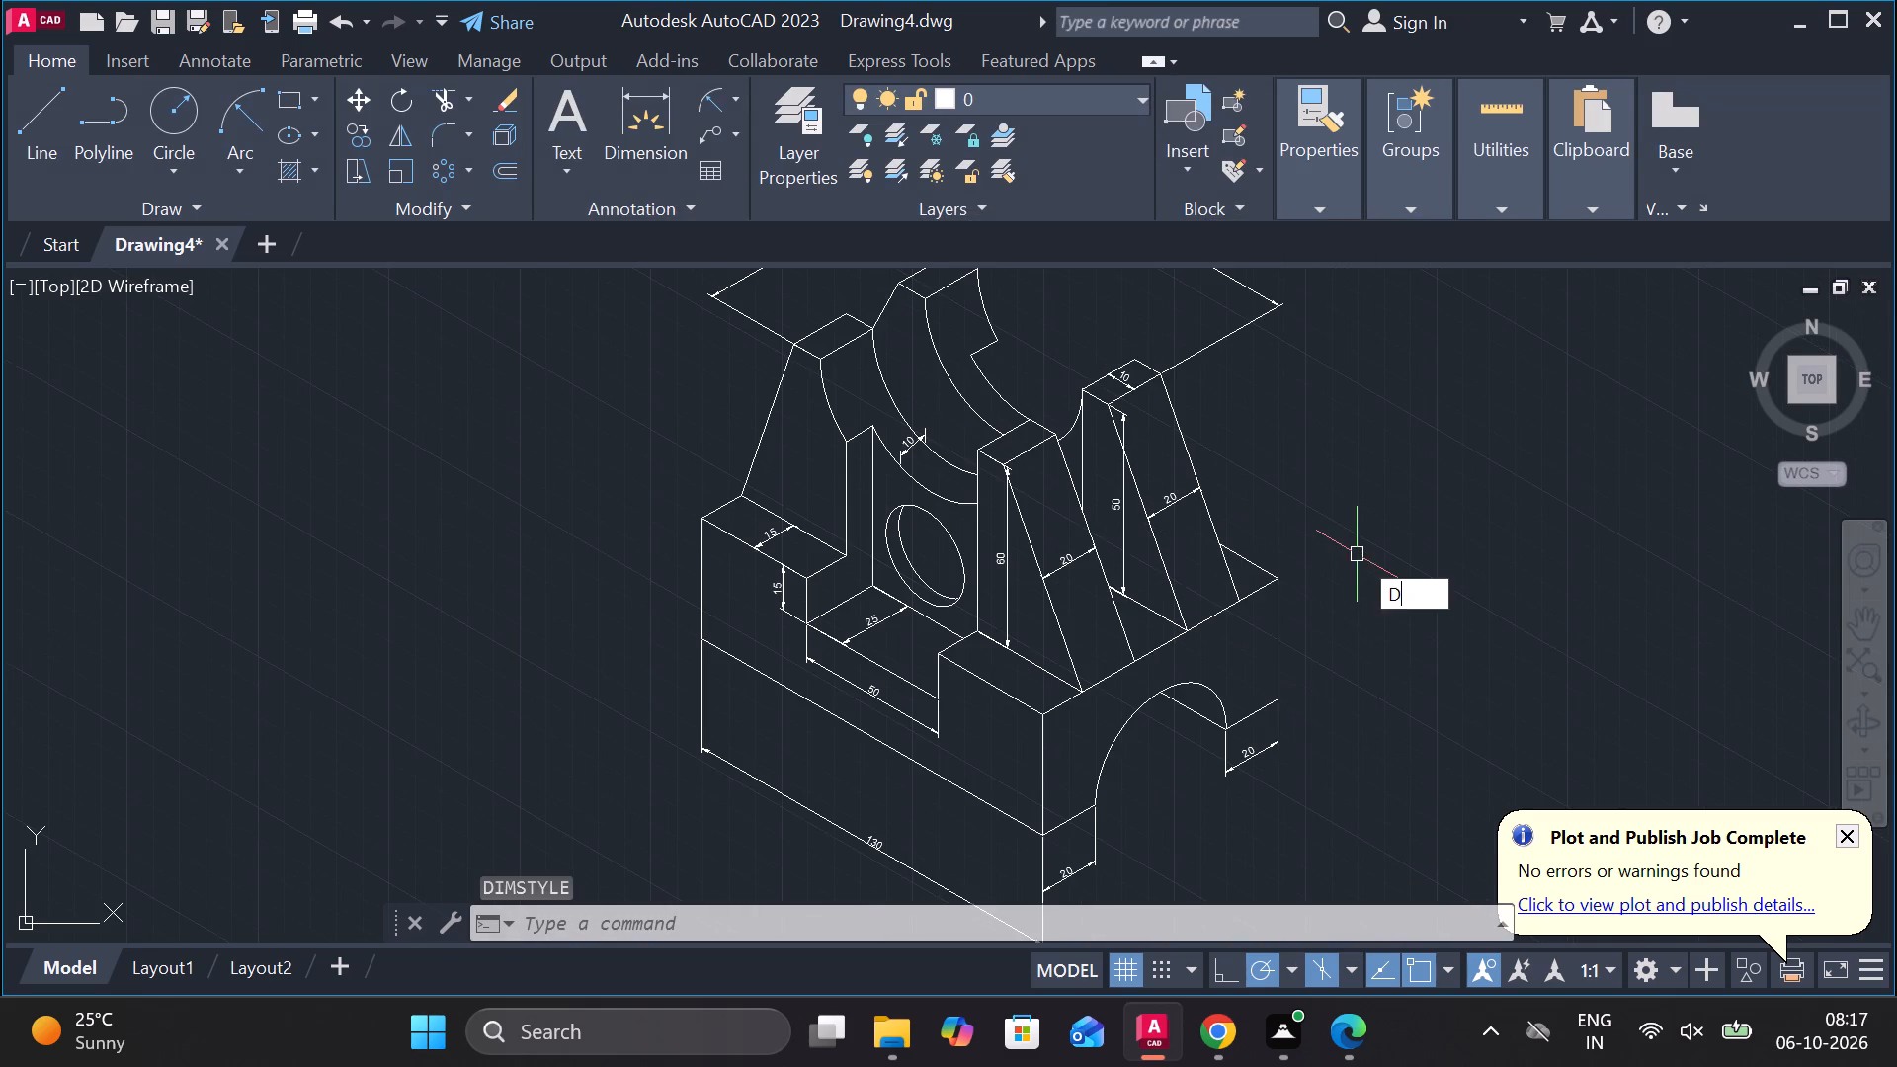
click(1255, 442)
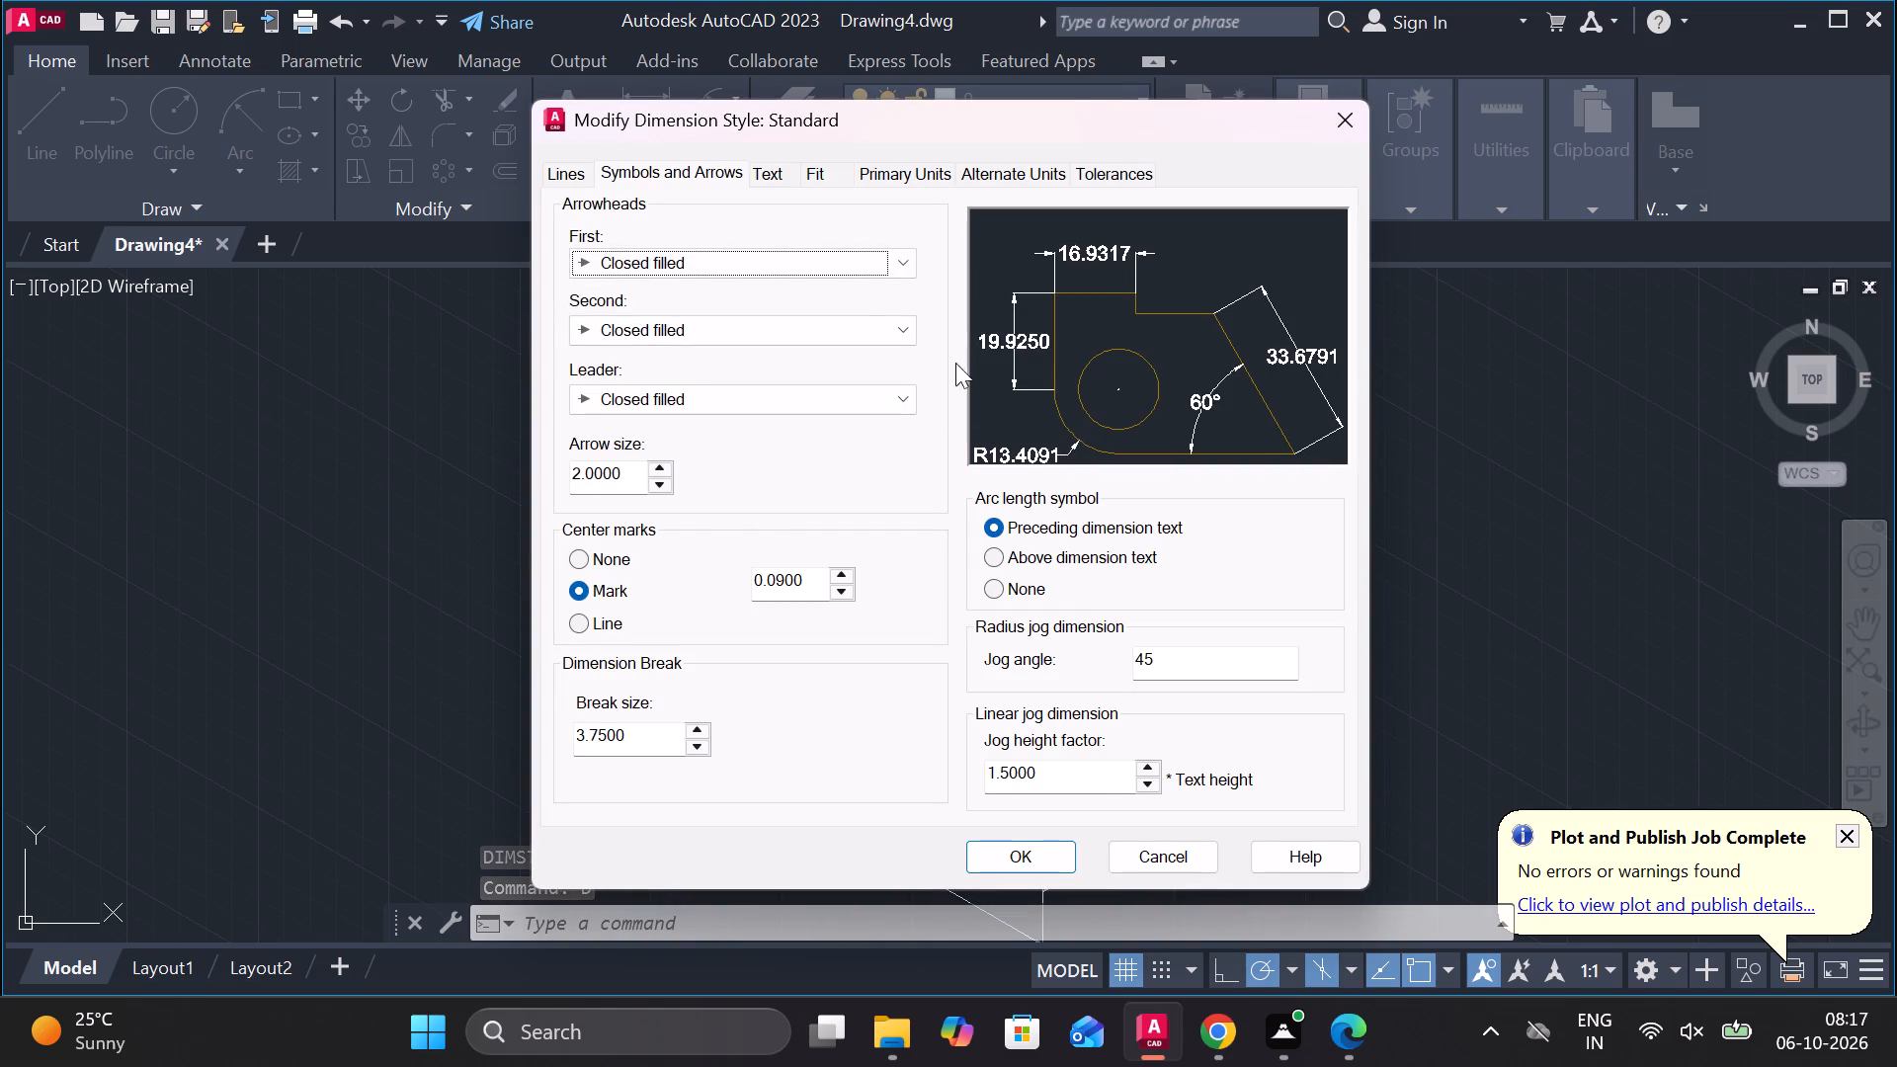
click(783, 170)
drag(890, 380, 795, 380)
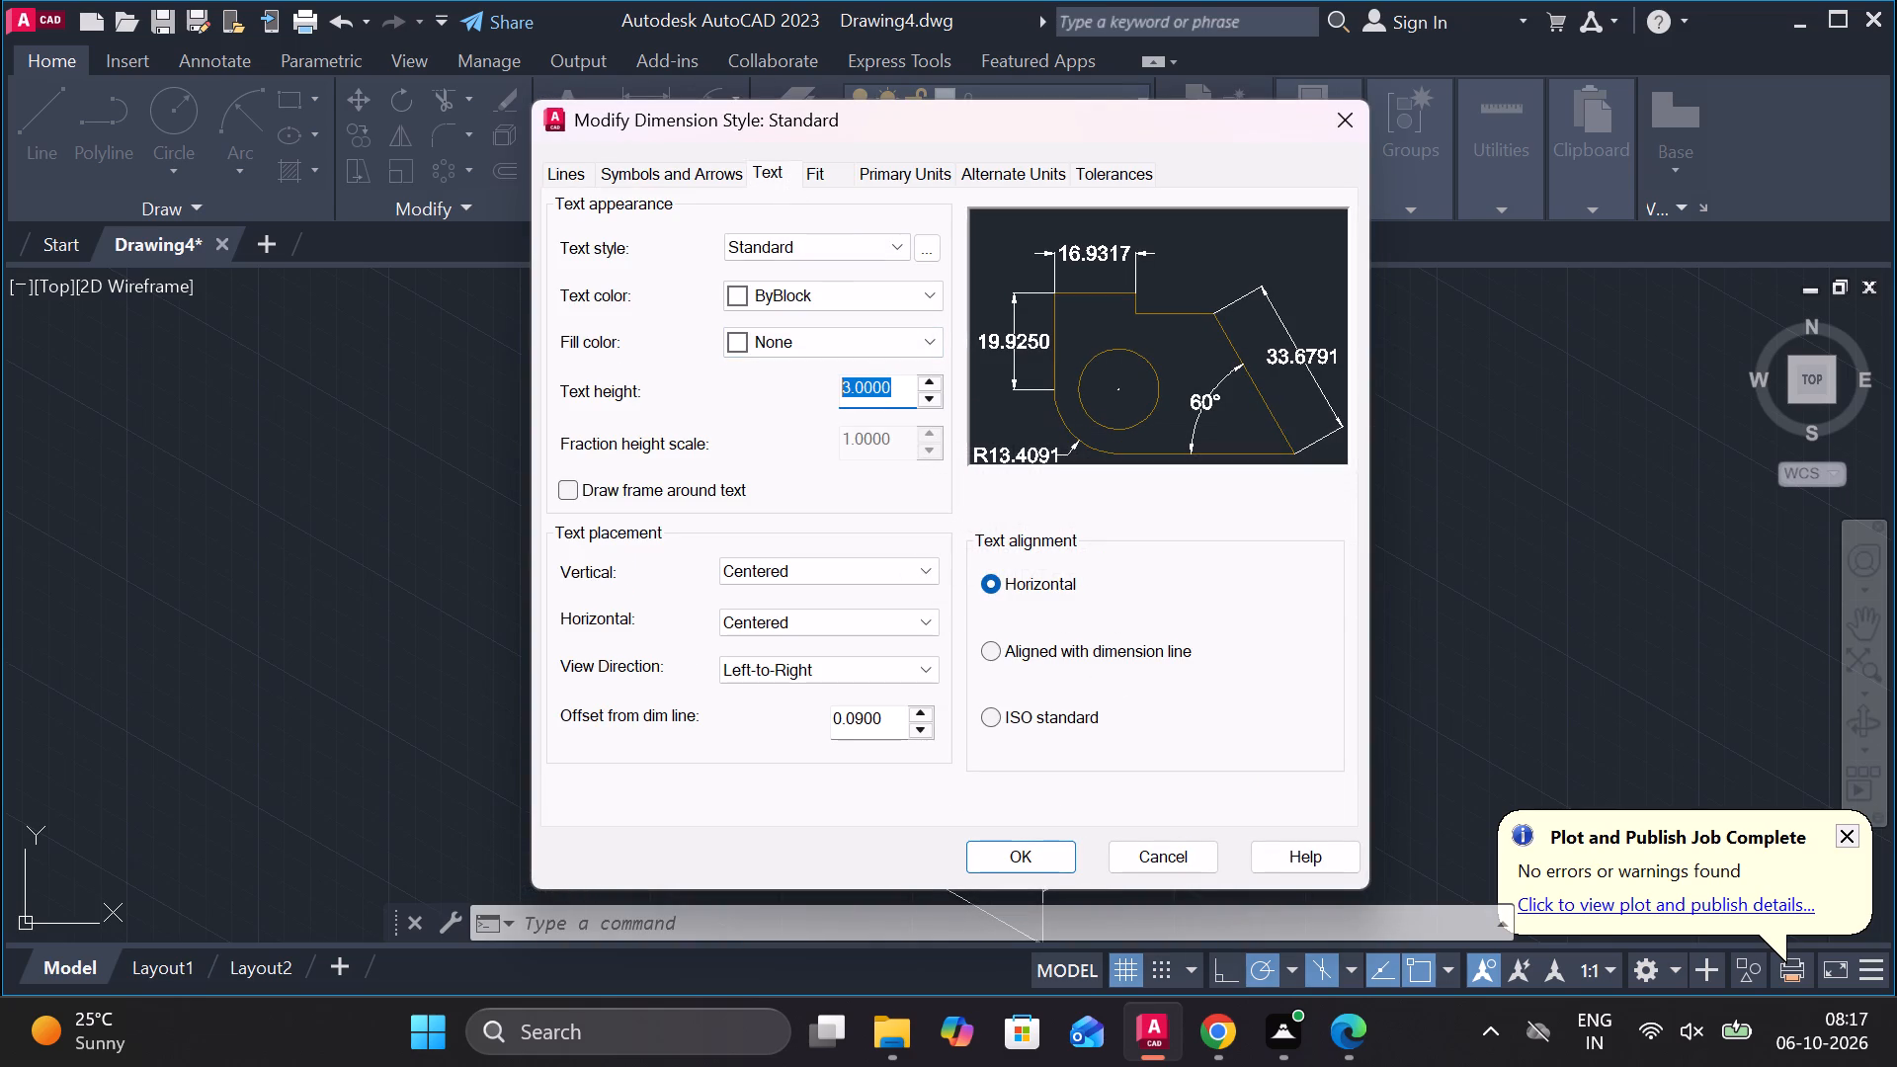
drag(795, 380, 778, 380)
key(6)
key(Return)
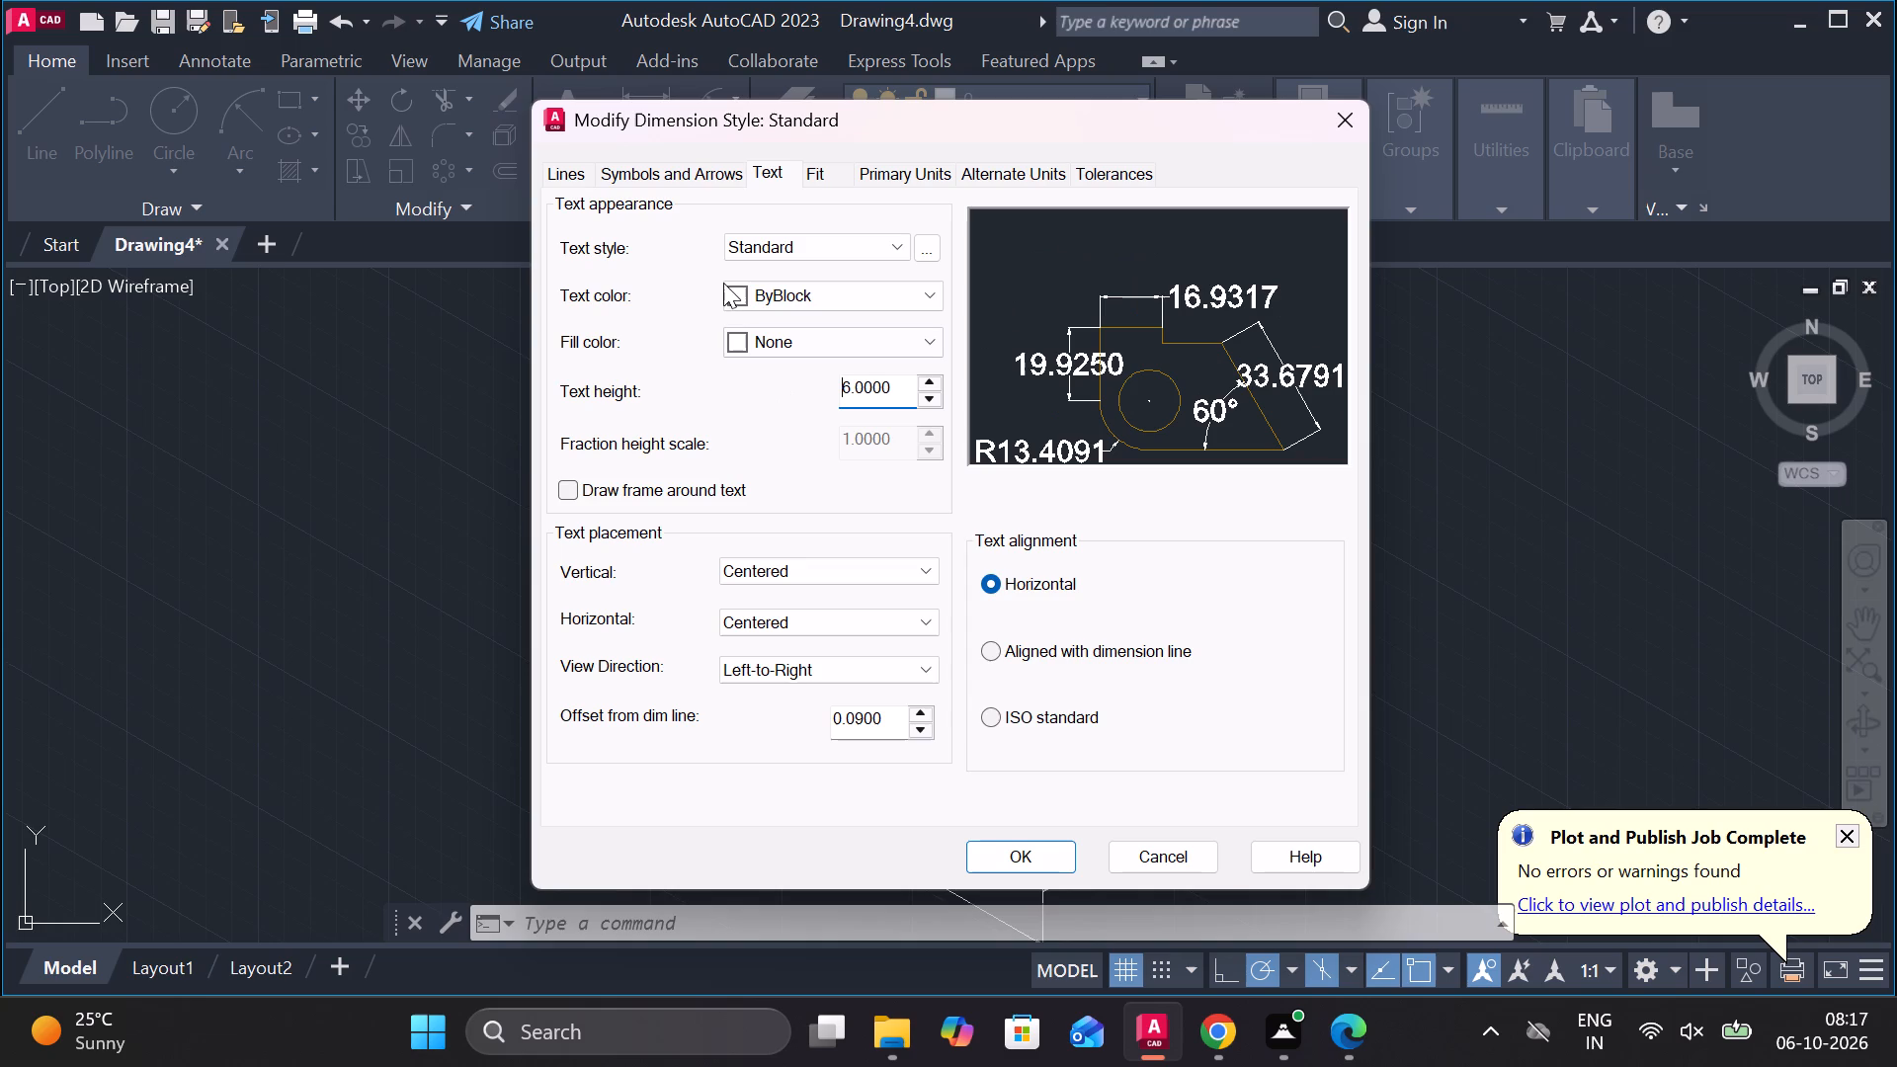
click(670, 179)
drag(633, 486, 493, 454)
key(3)
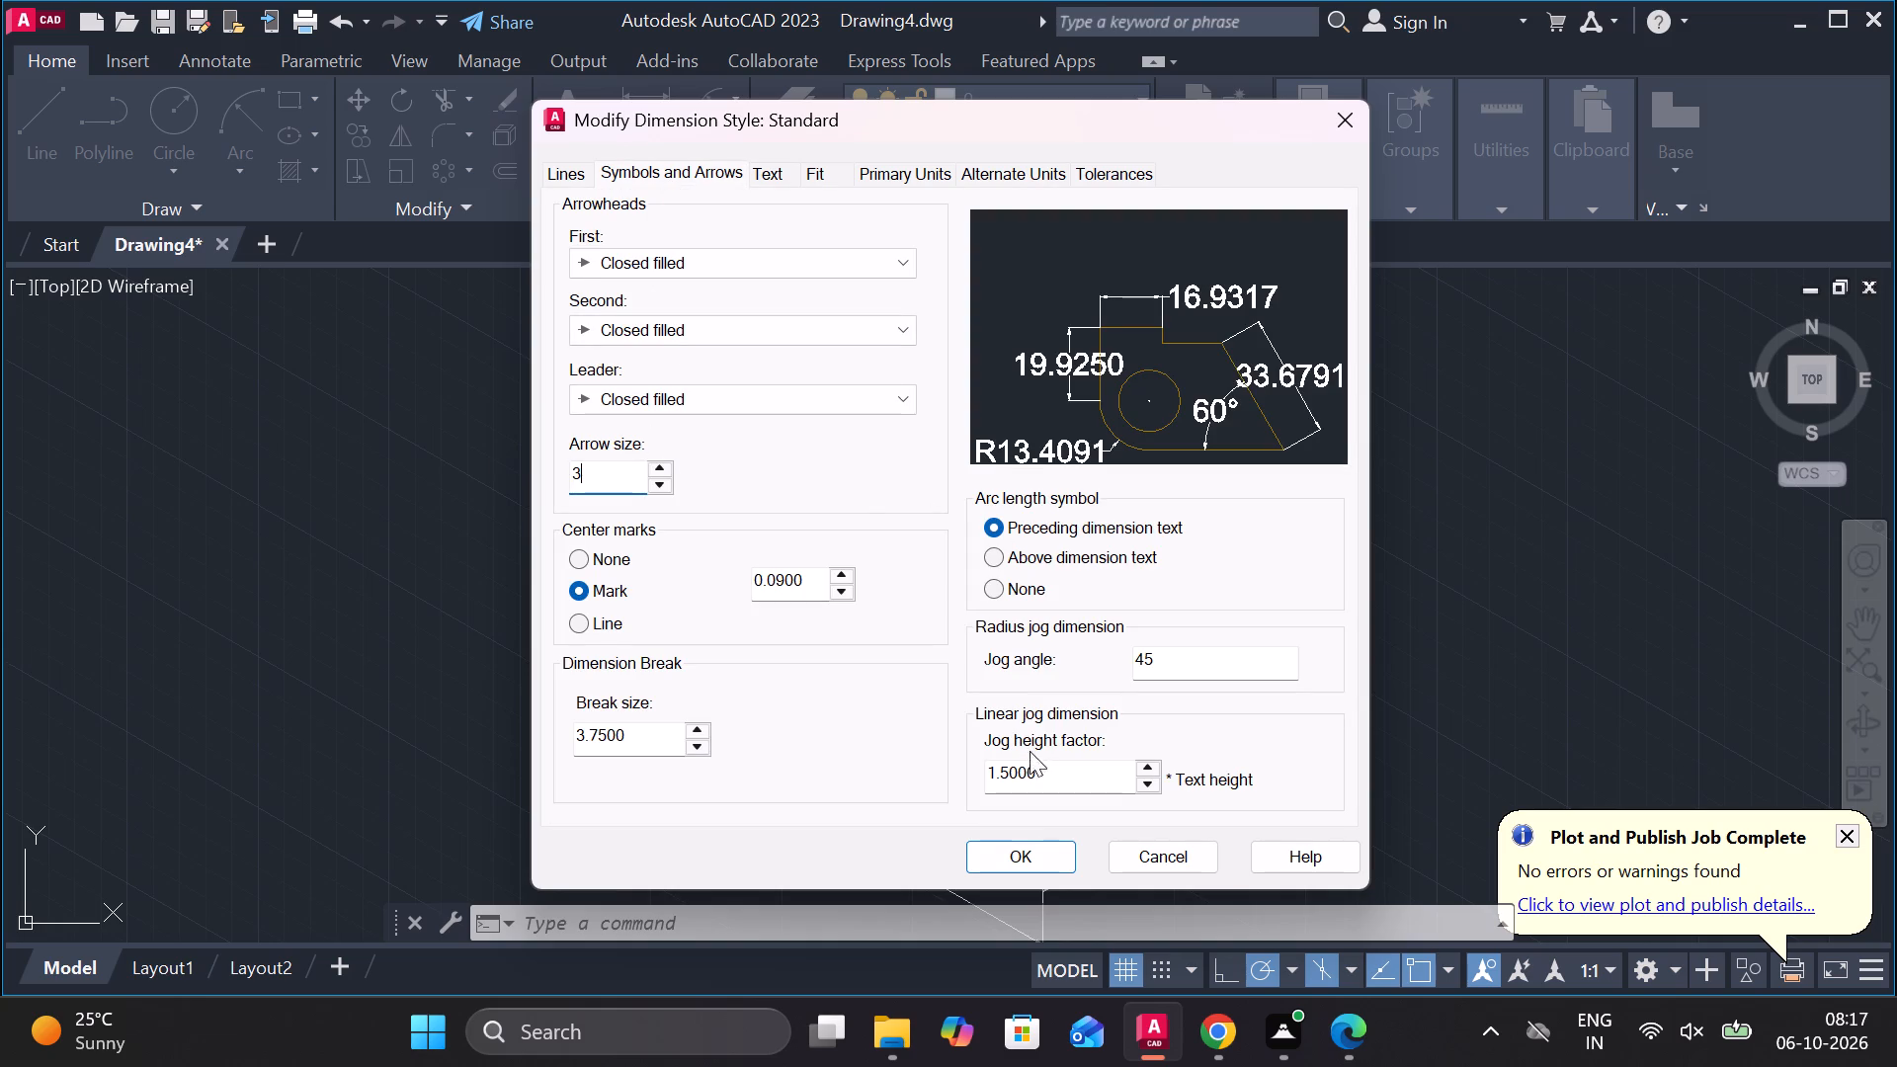
click(1044, 854)
click(1255, 351)
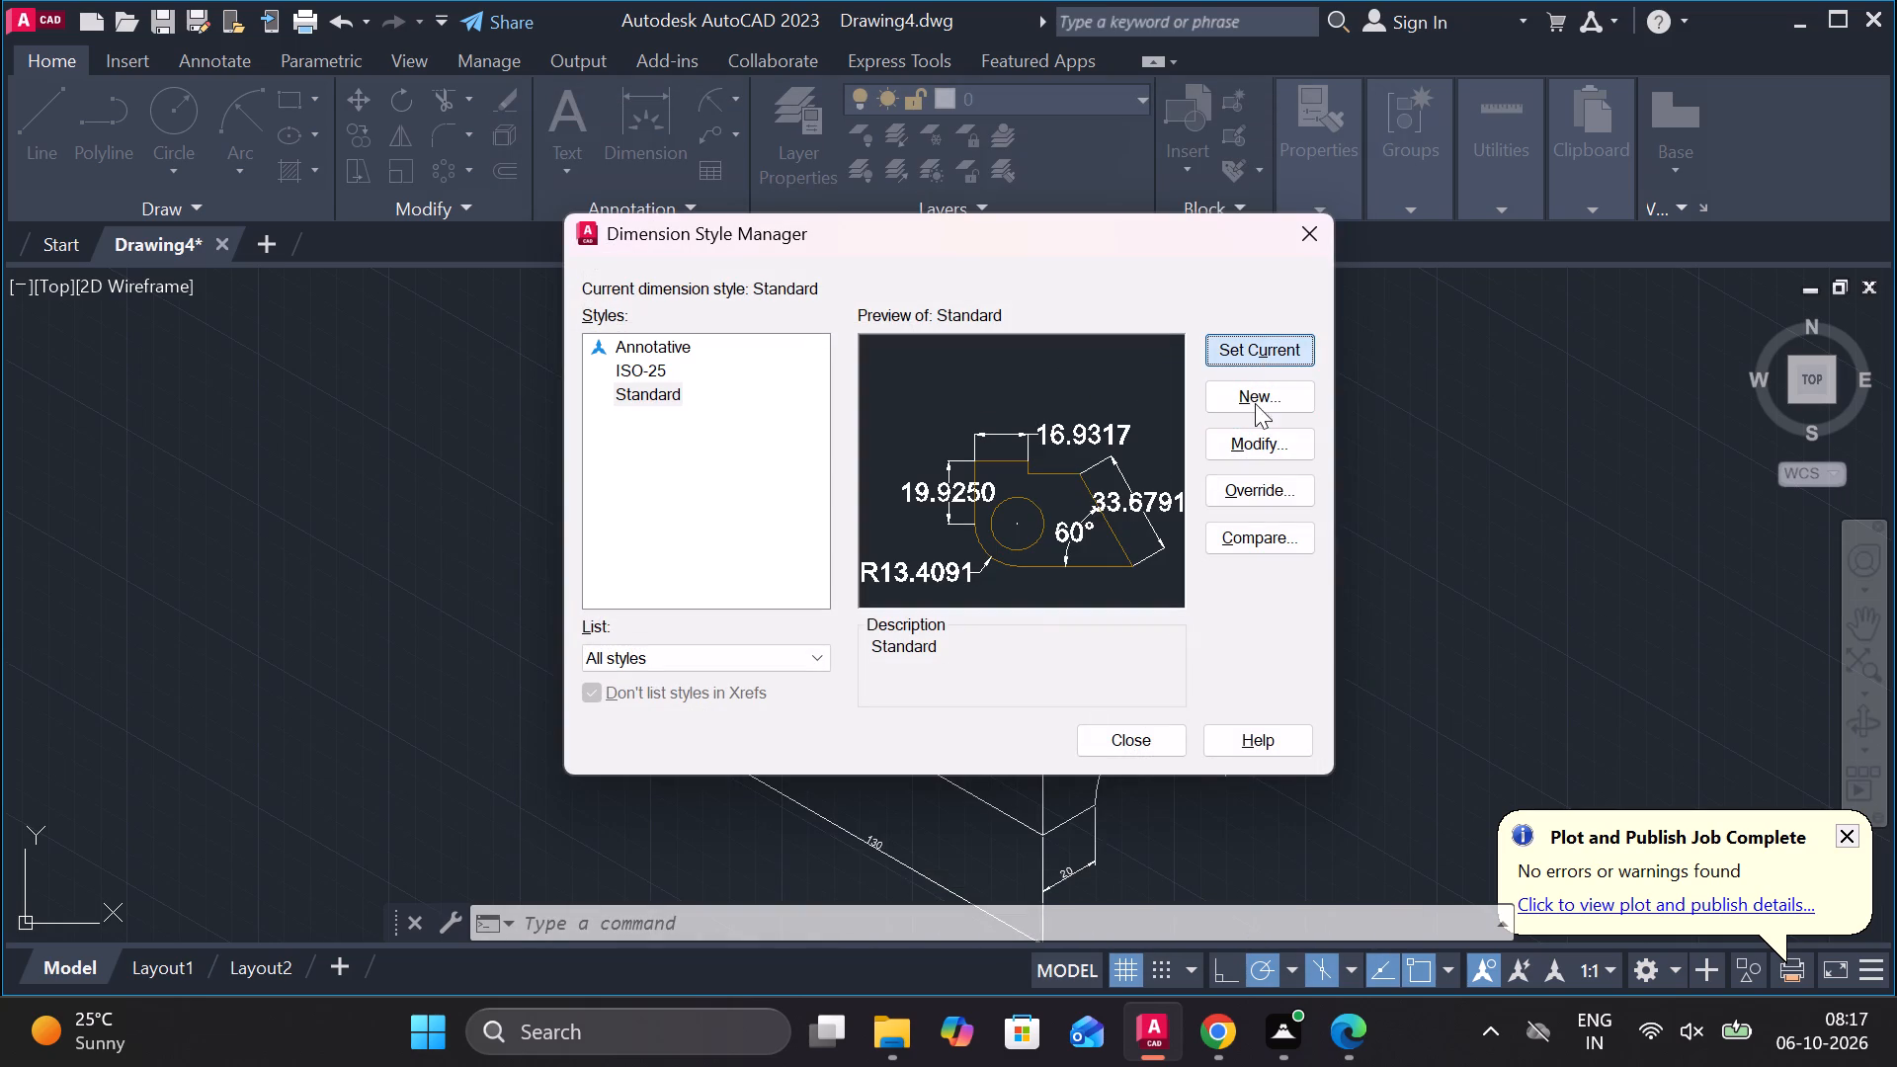
click(1152, 735)
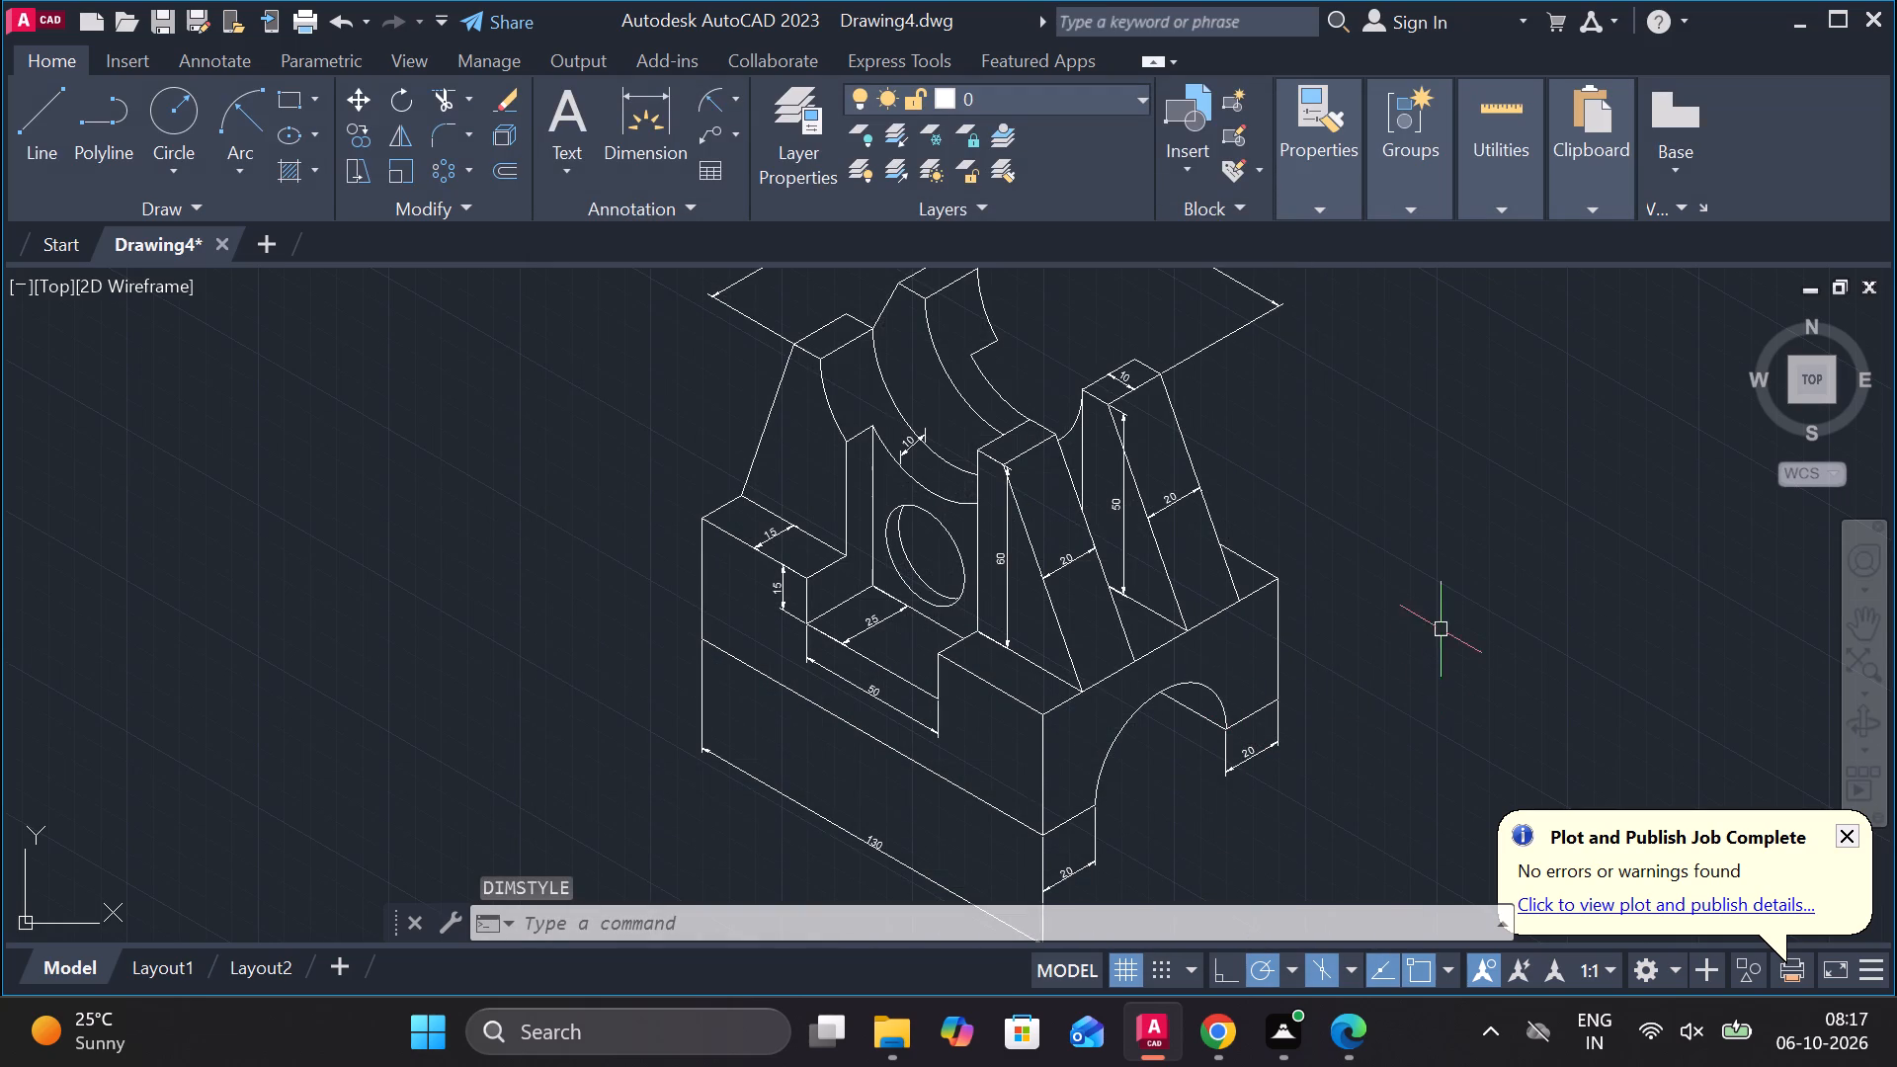
Set the Standard dimension style's text height to 15 and make the style current.
scroll(1441, 624, down, 1)
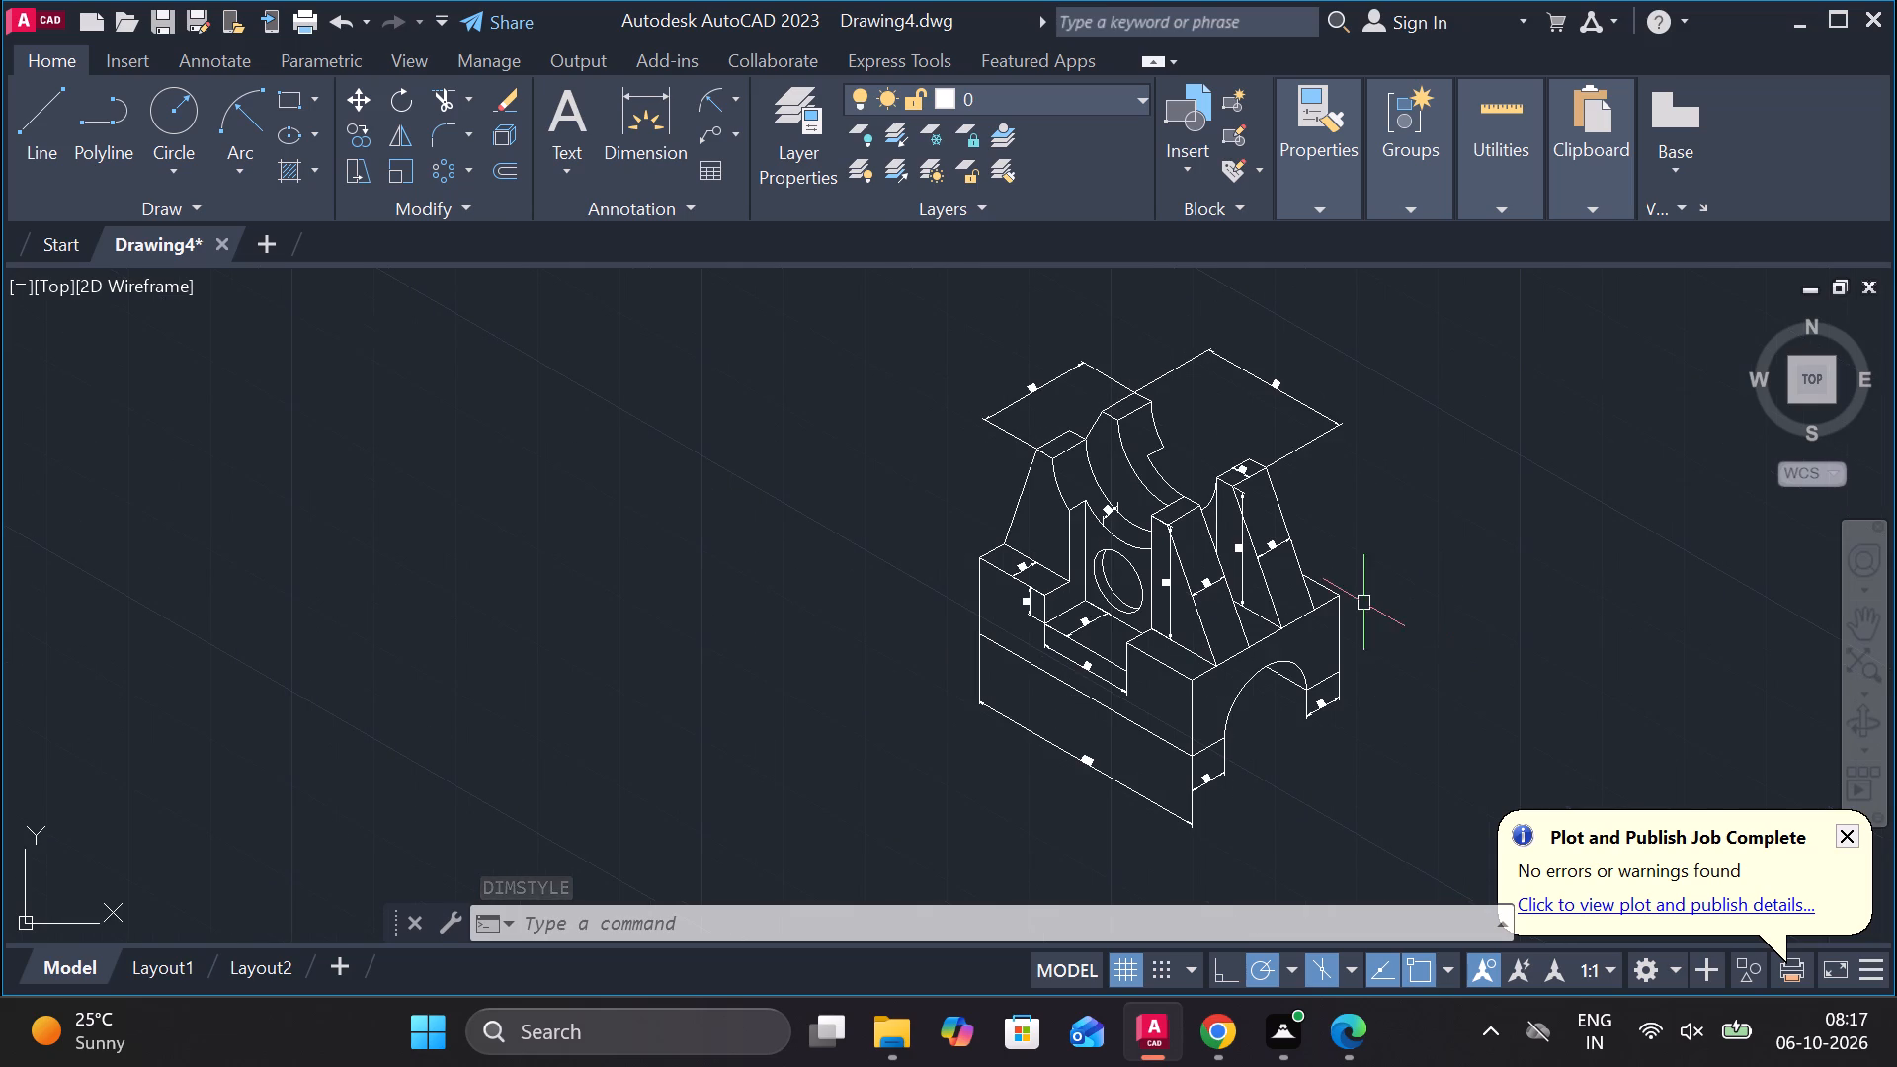
scroll(1375, 608, down, 1)
middle_drag(1375, 601, 635, 426)
middle_drag(661, 469, 728, 502)
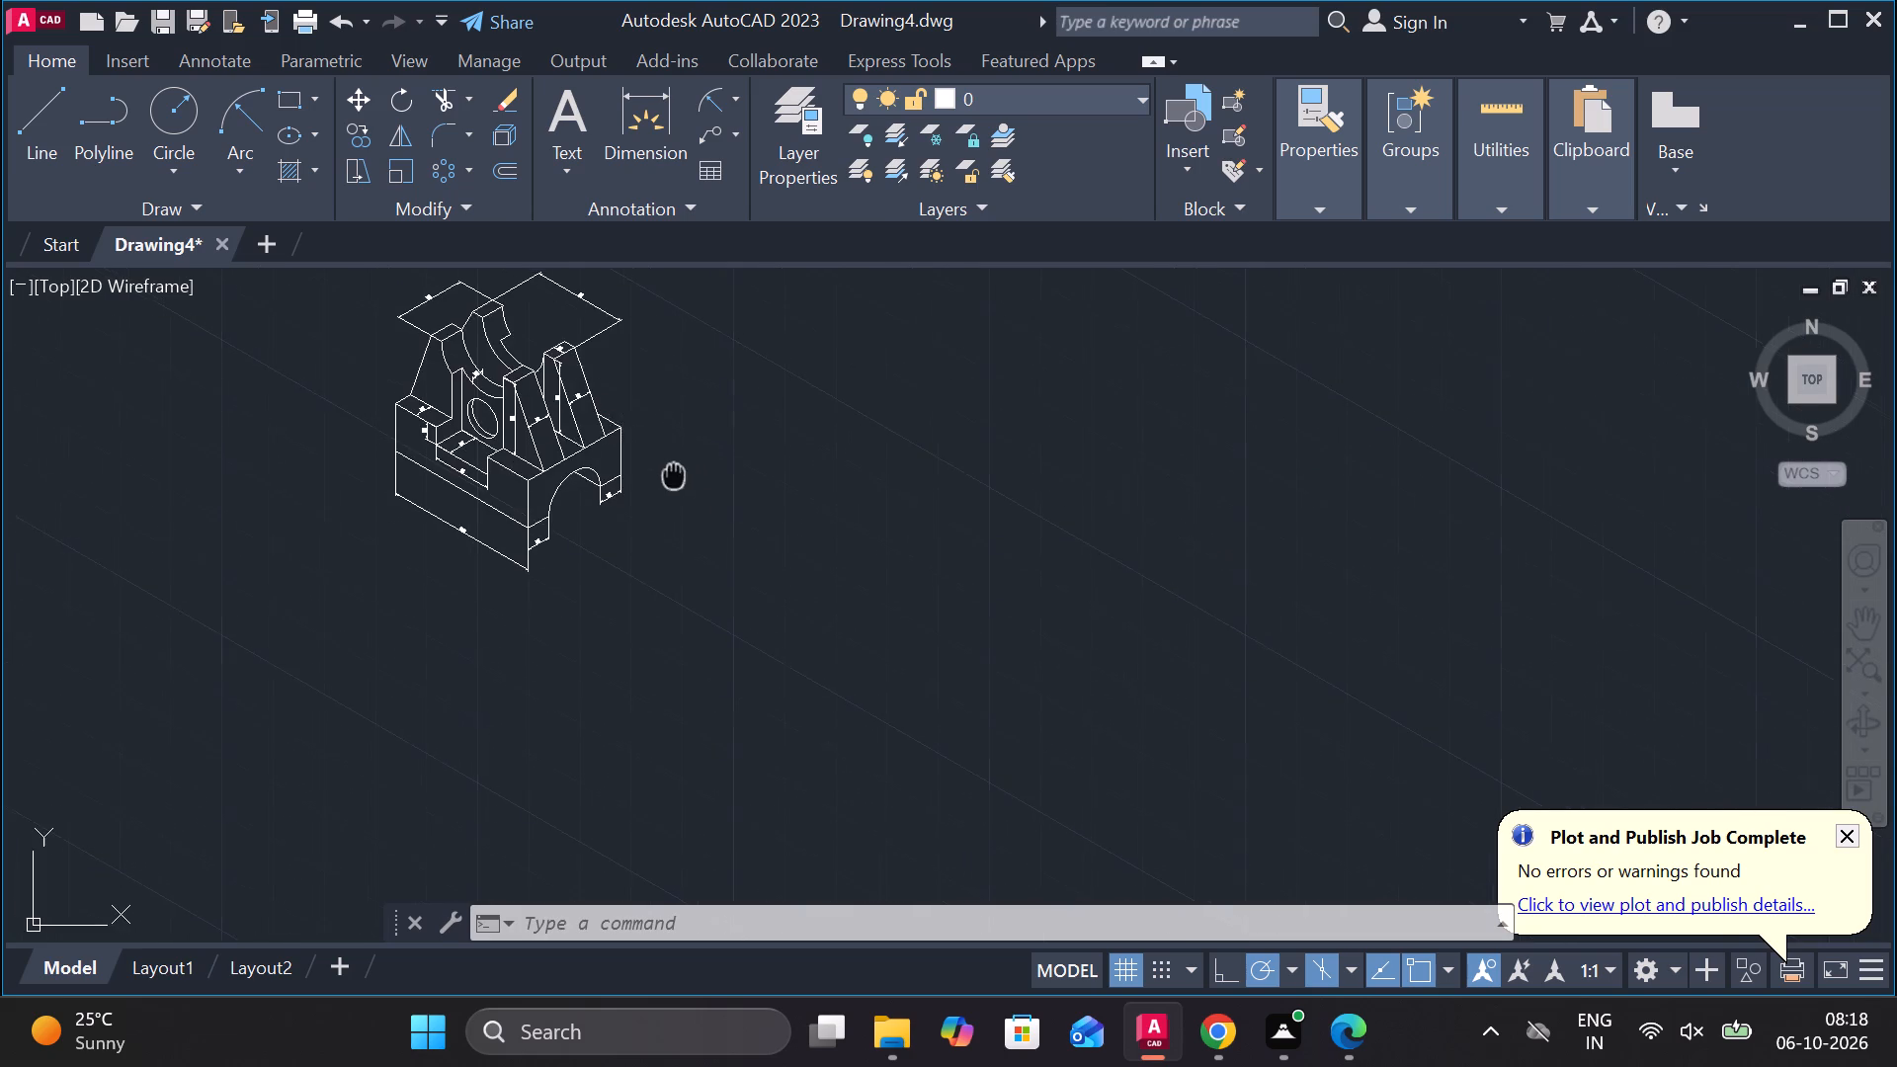
middle_drag(728, 502, 809, 552)
scroll(819, 508, up, 1)
middle_drag(826, 508, 915, 569)
key(d)
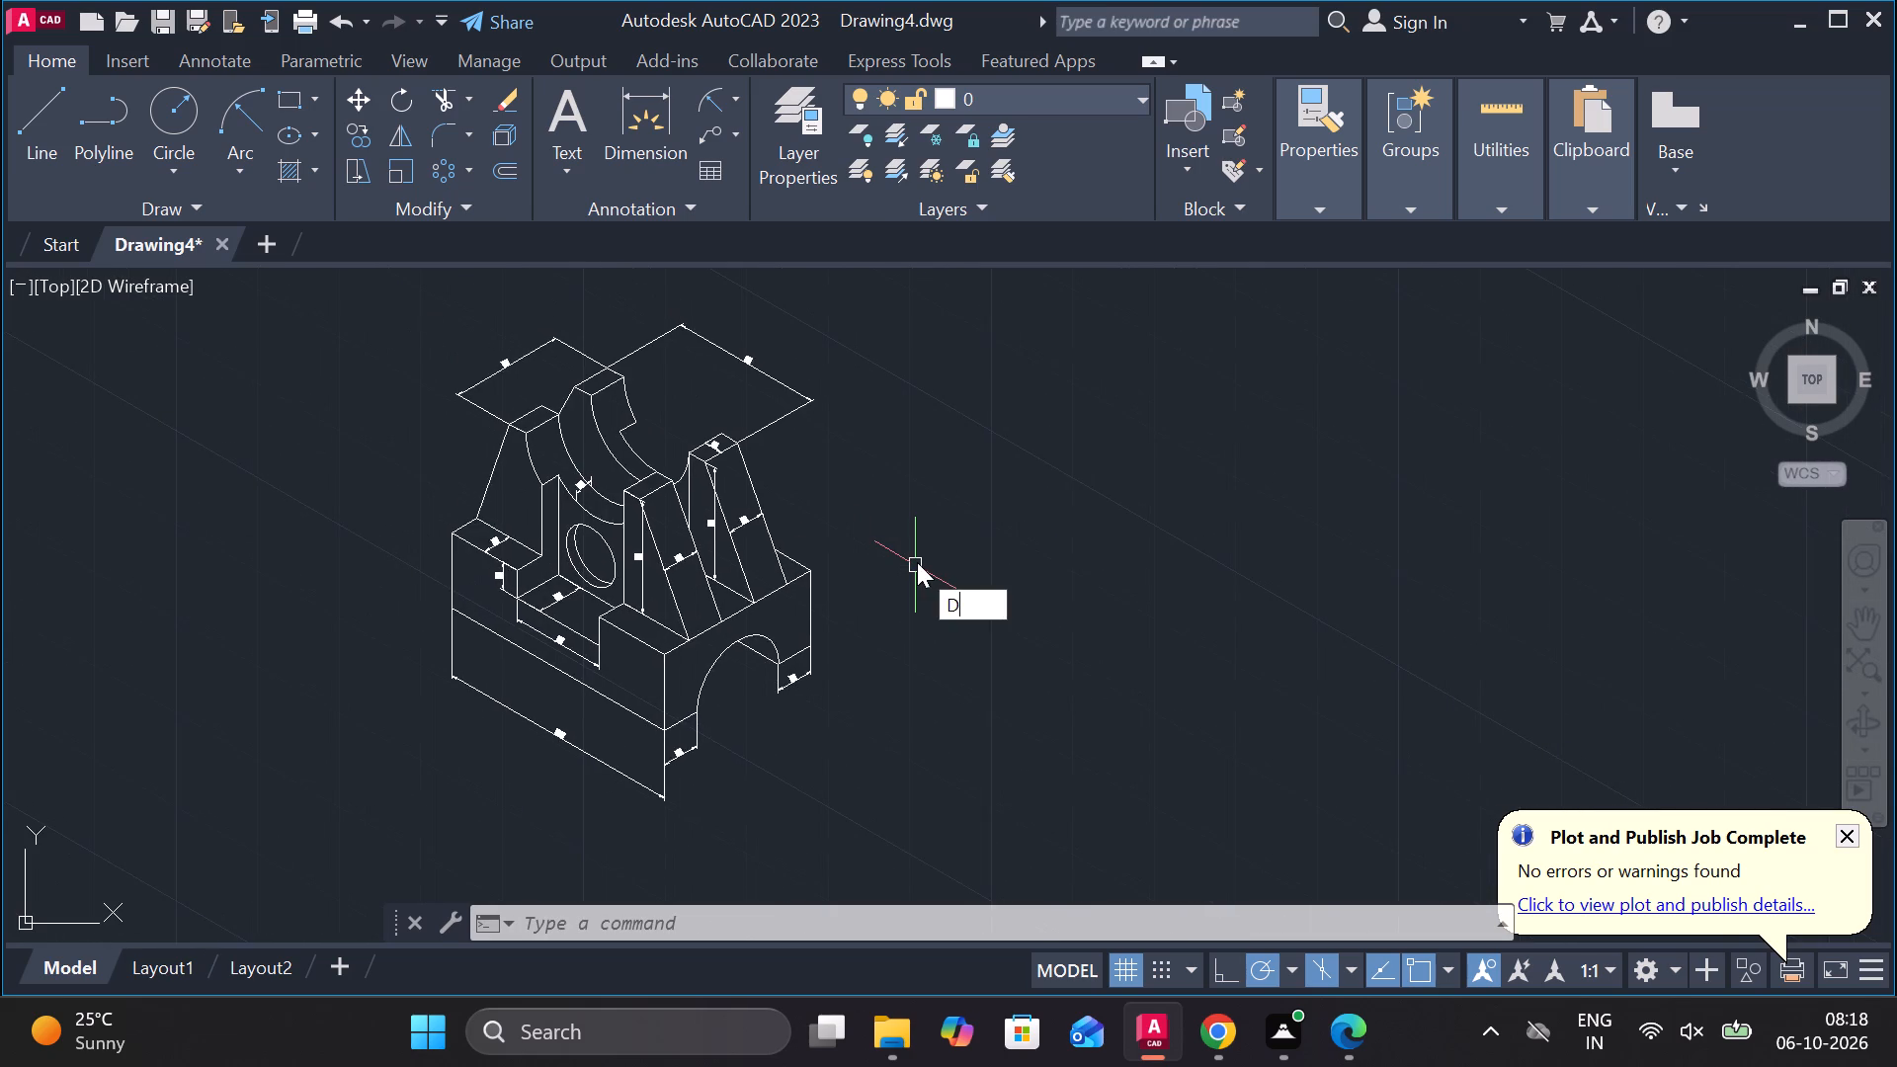
key(Return)
click(1287, 335)
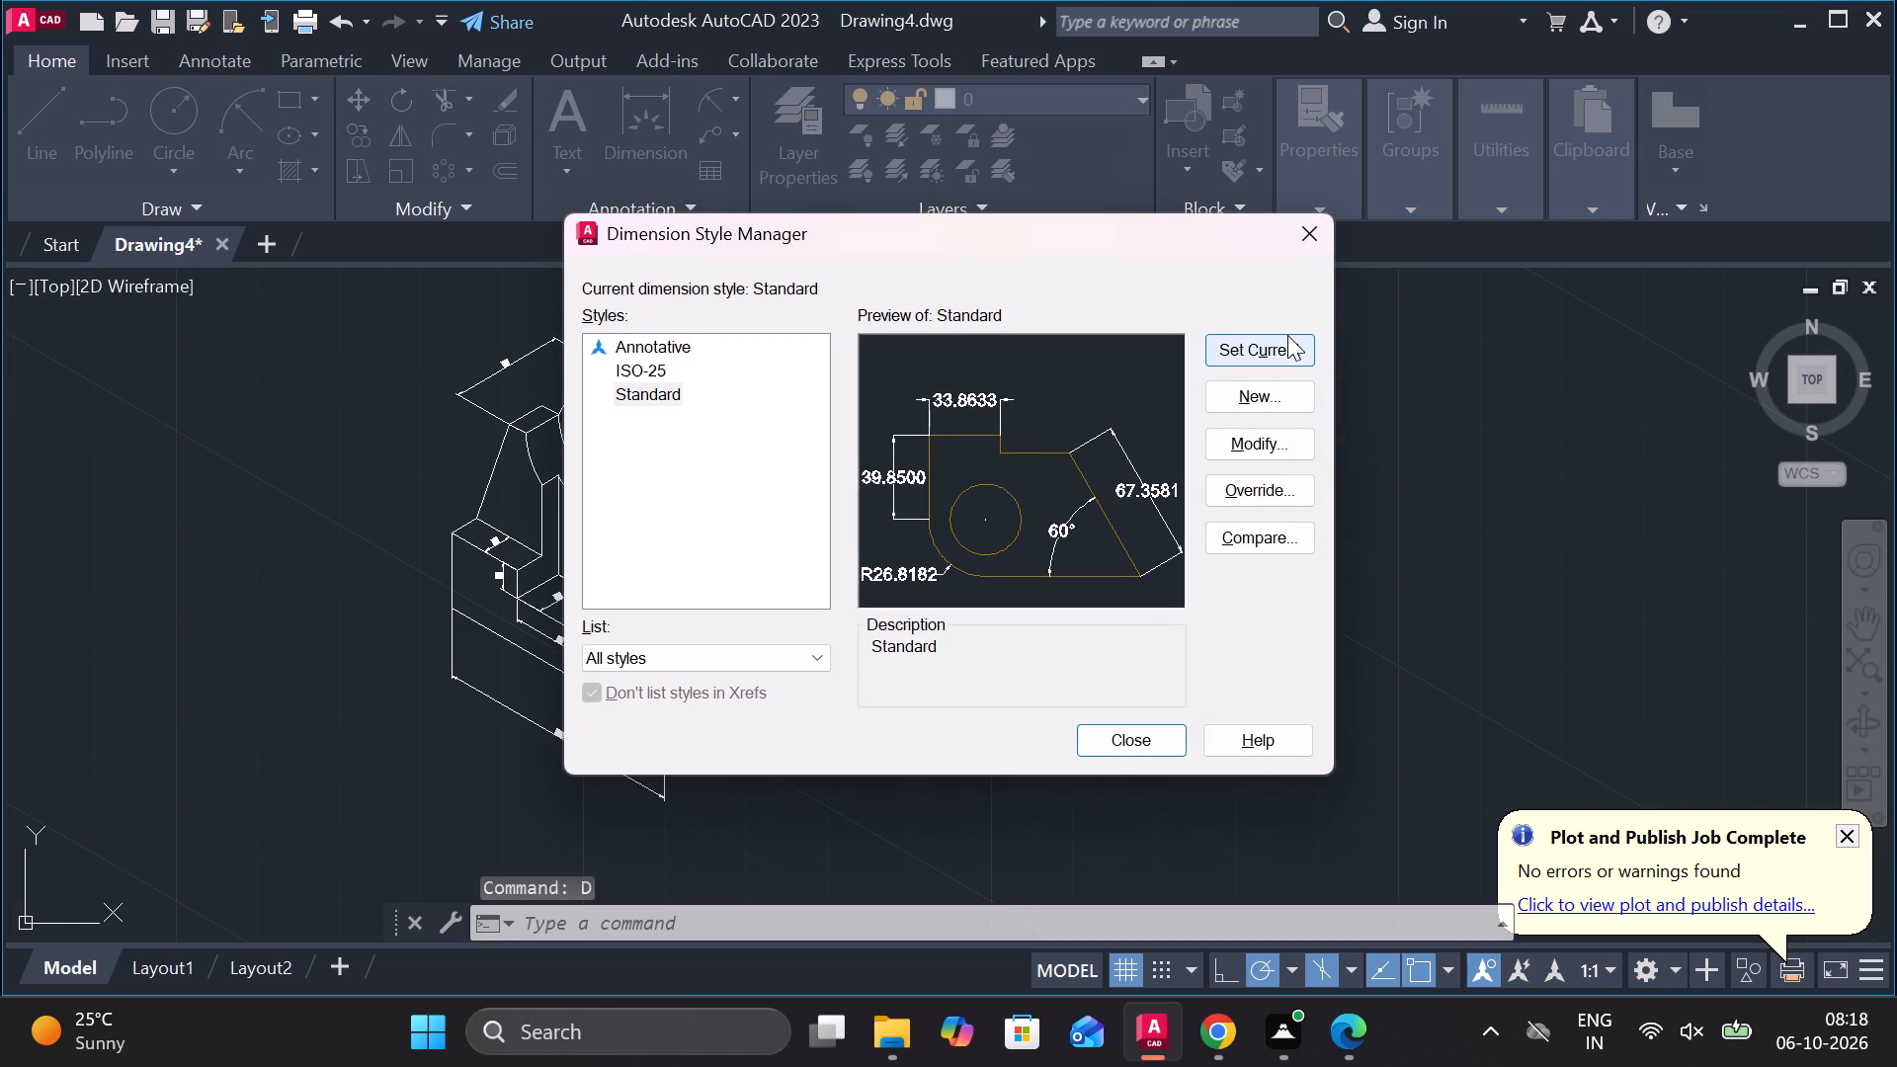
click(1277, 449)
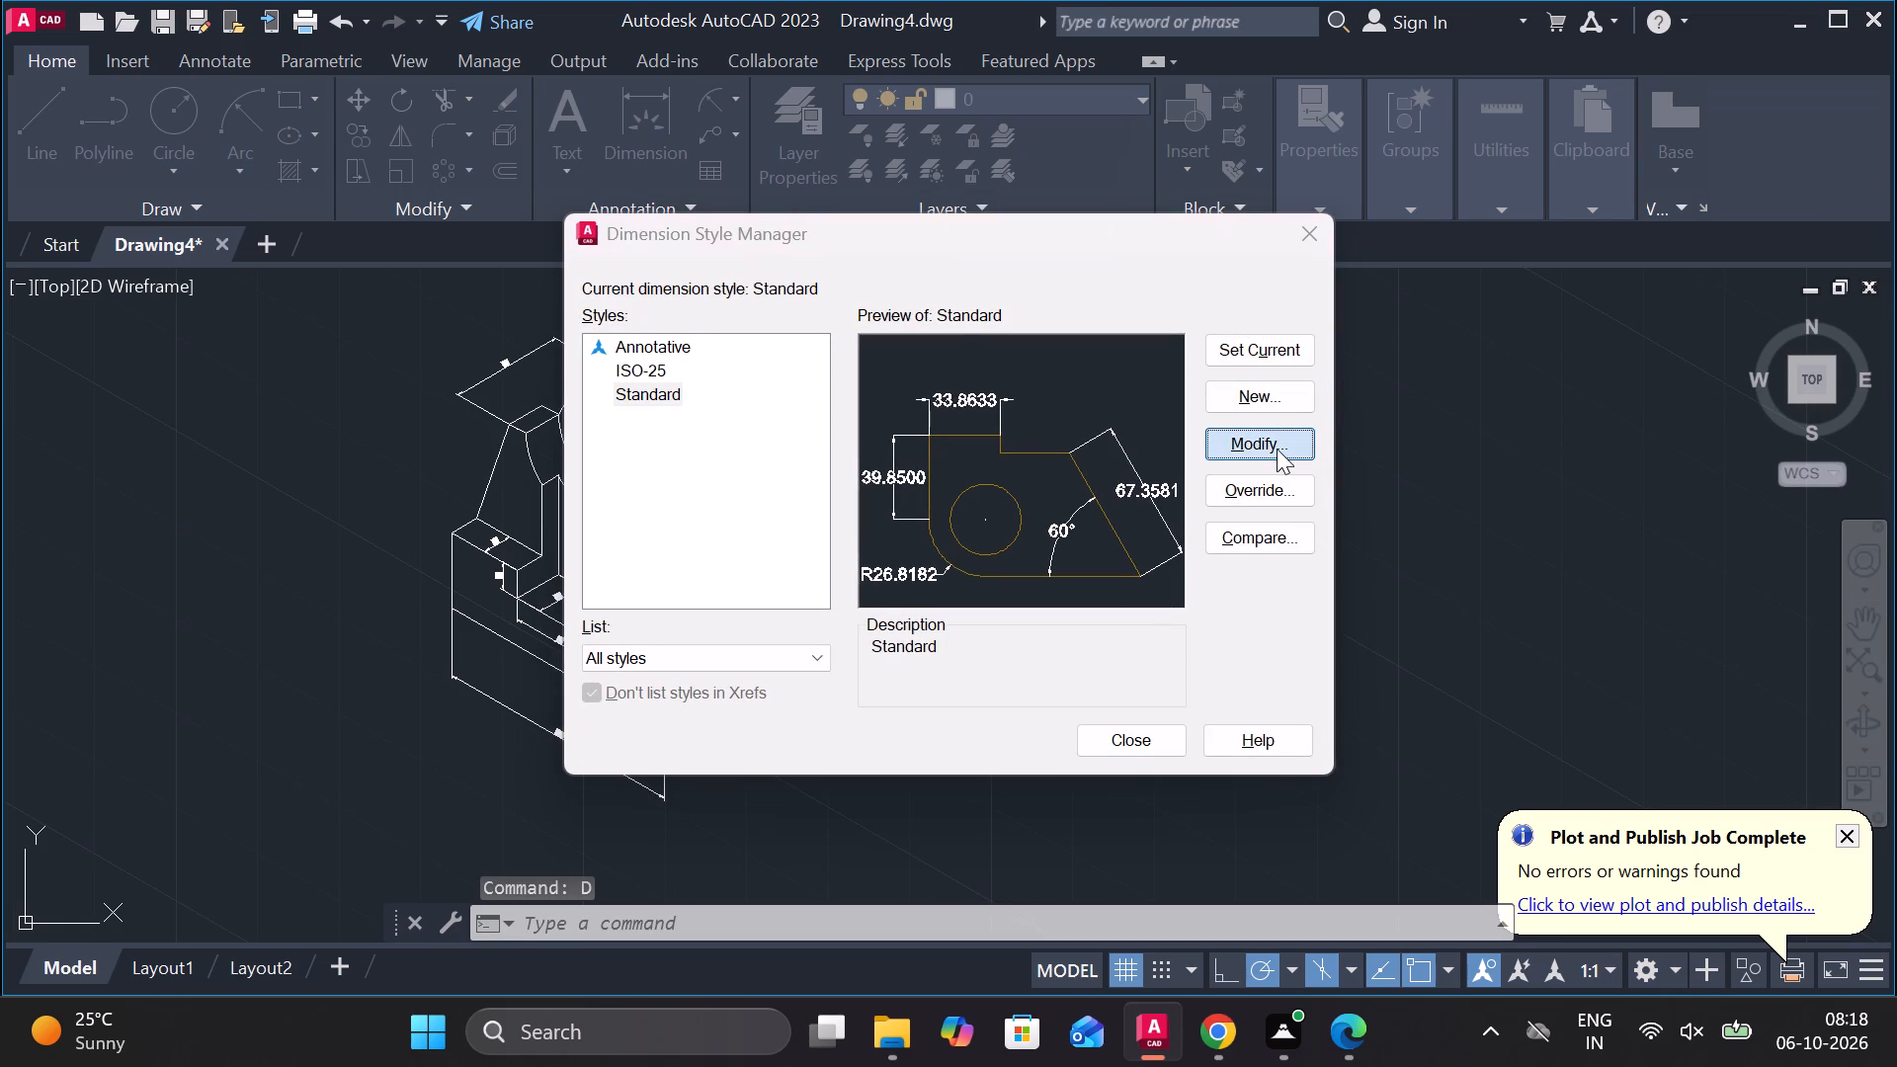
click(773, 183)
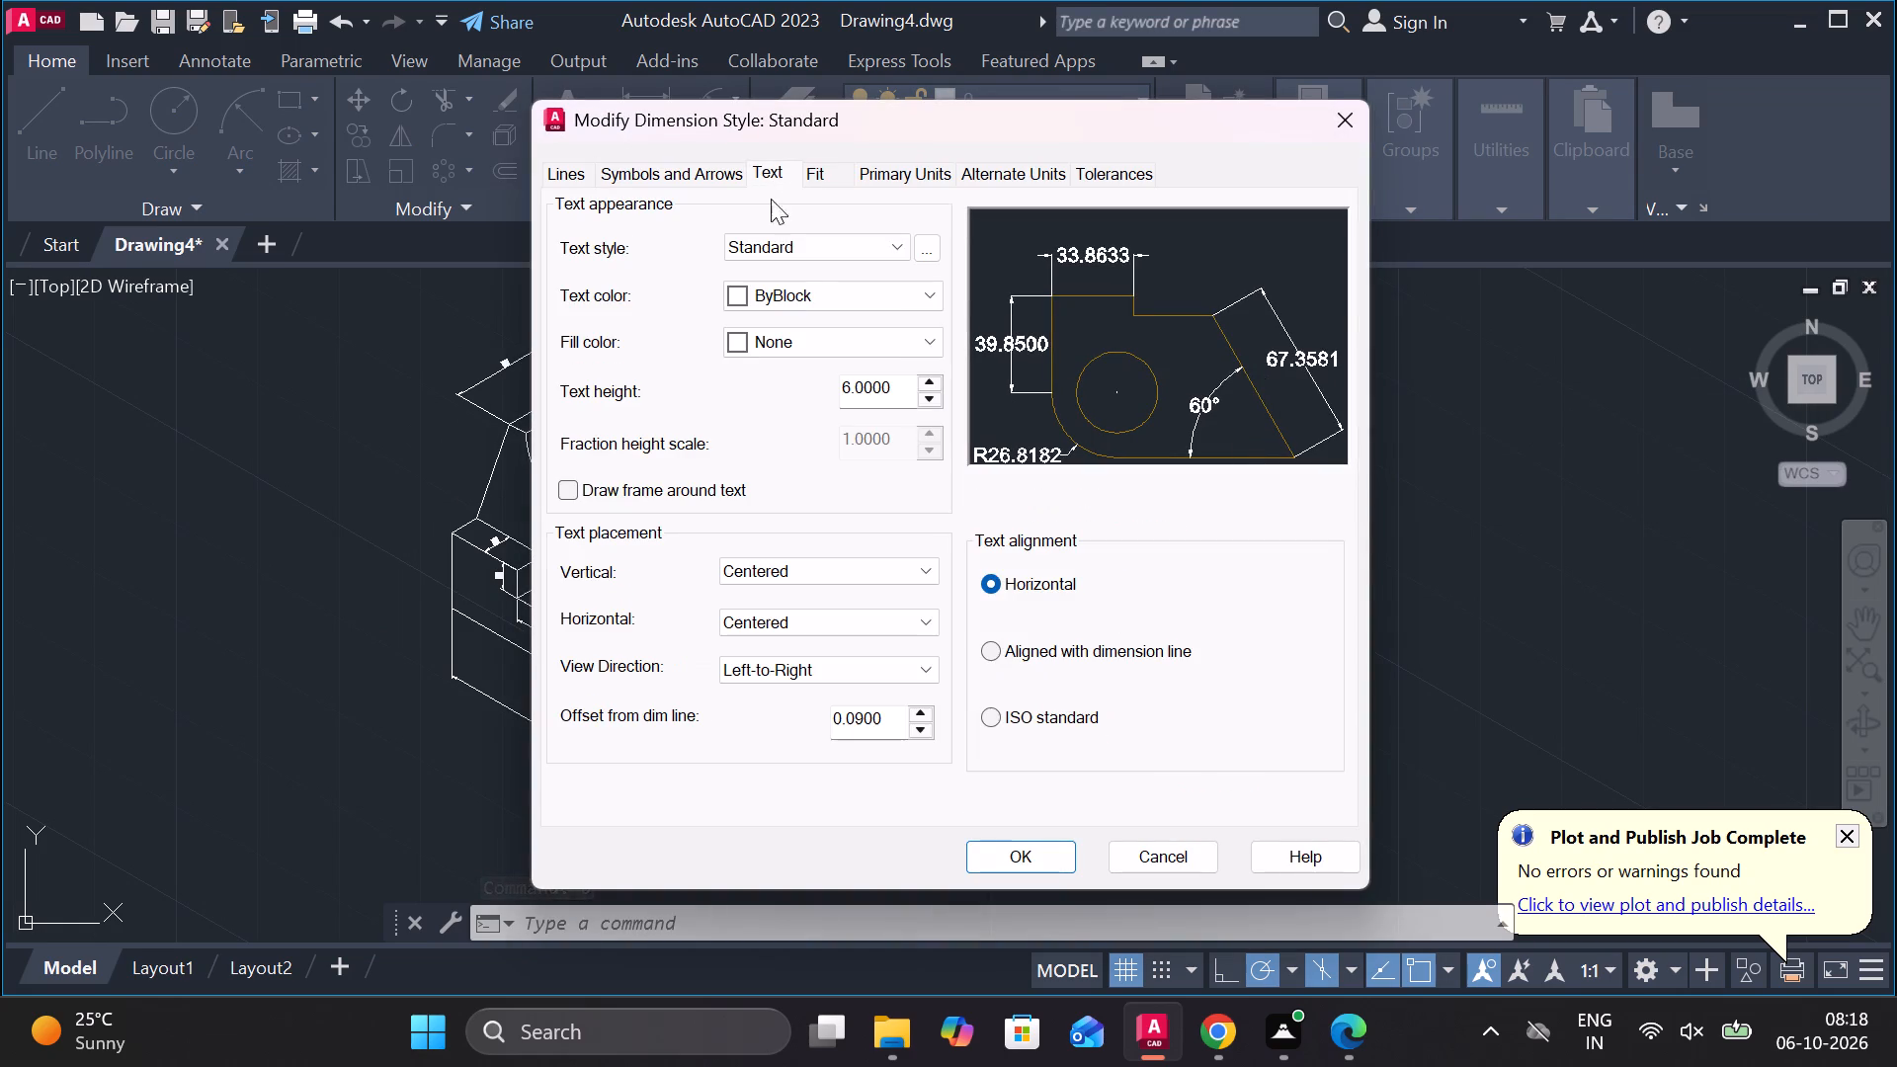
drag(889, 401, 741, 399)
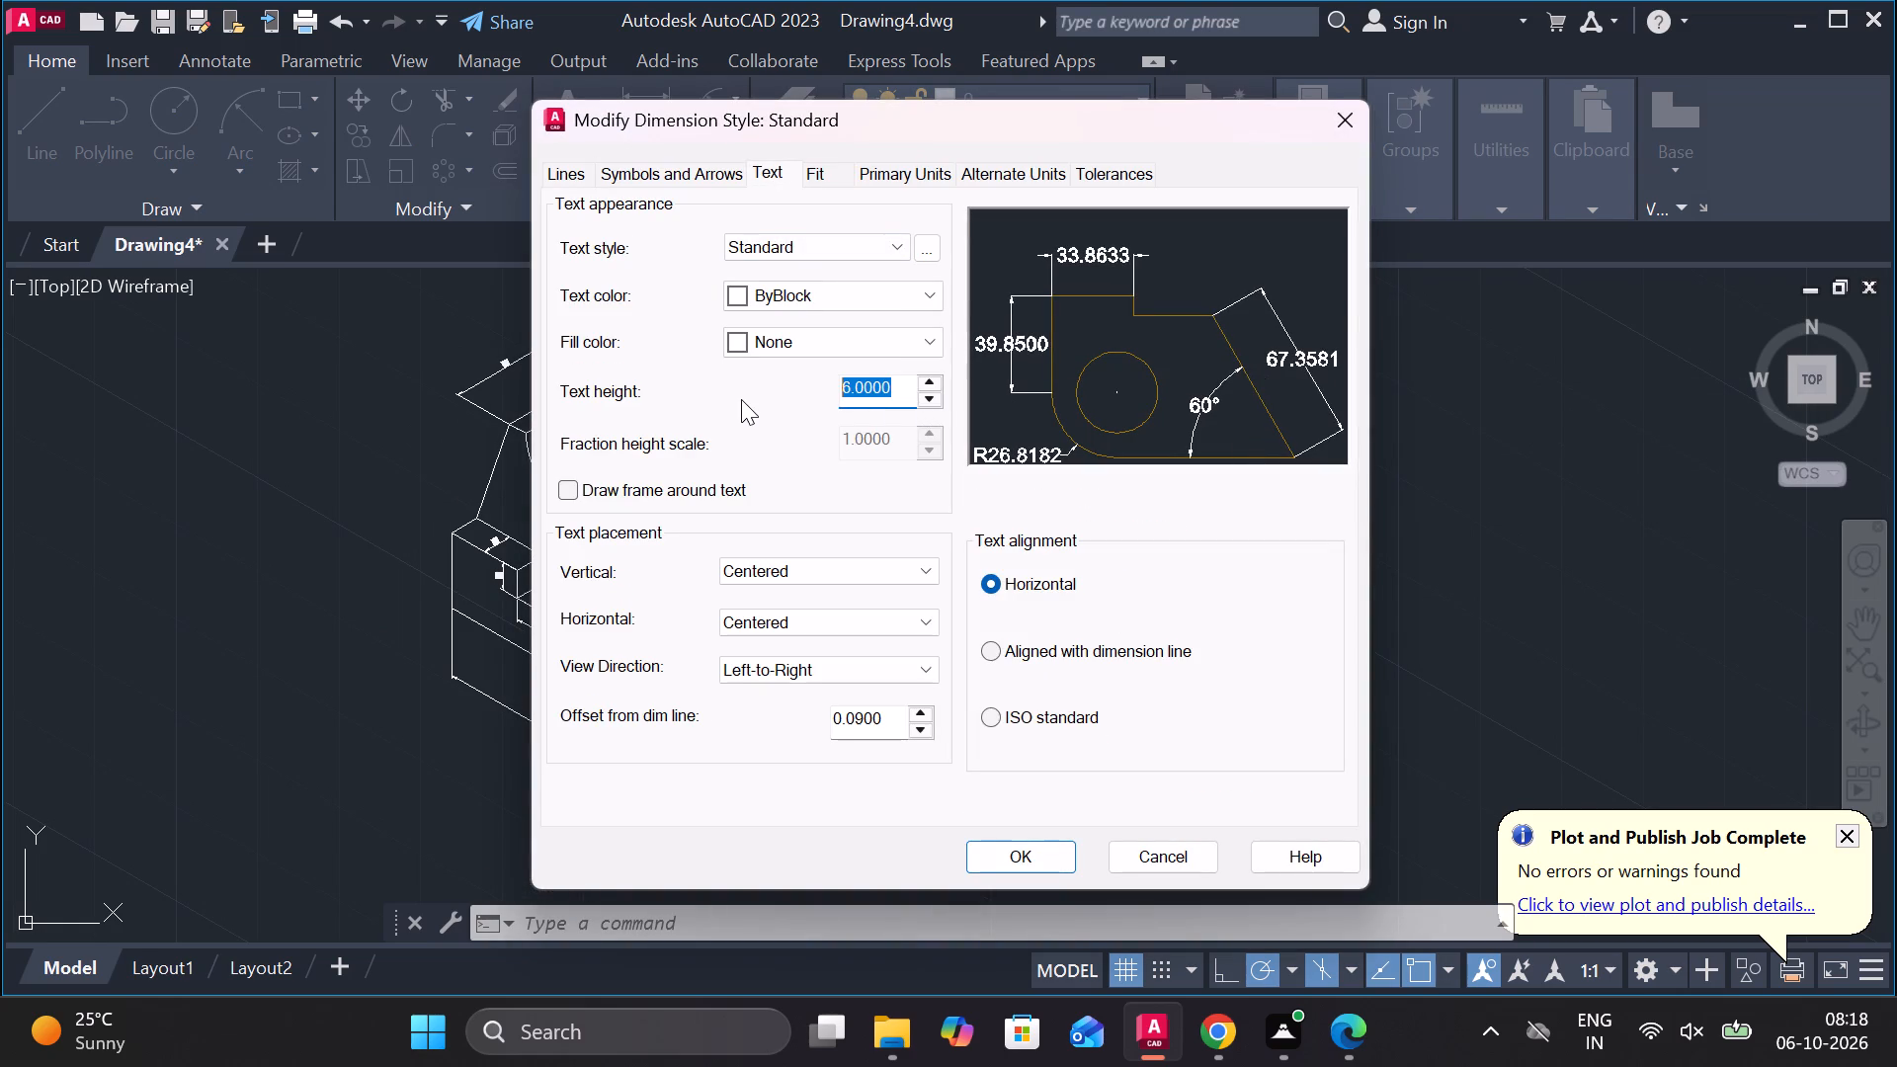
key(1)
key(5)
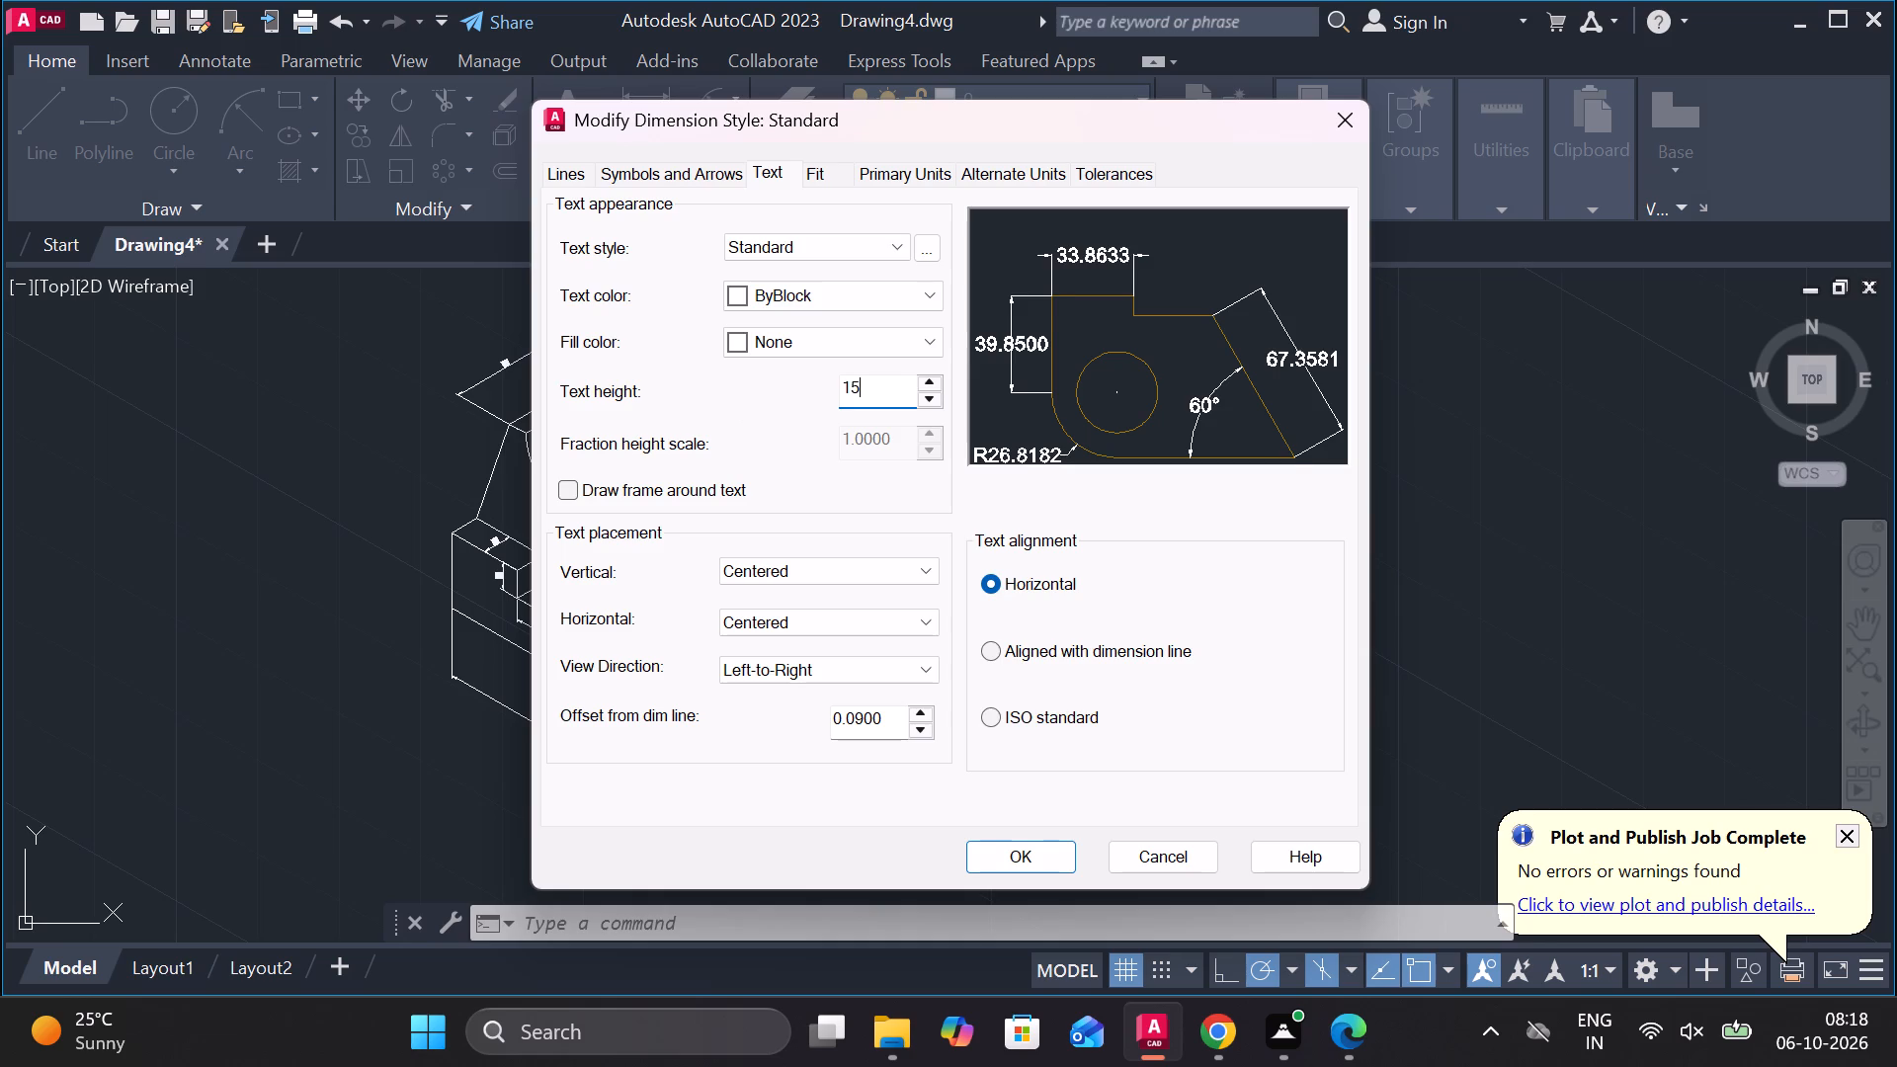
key(Return)
click(1019, 844)
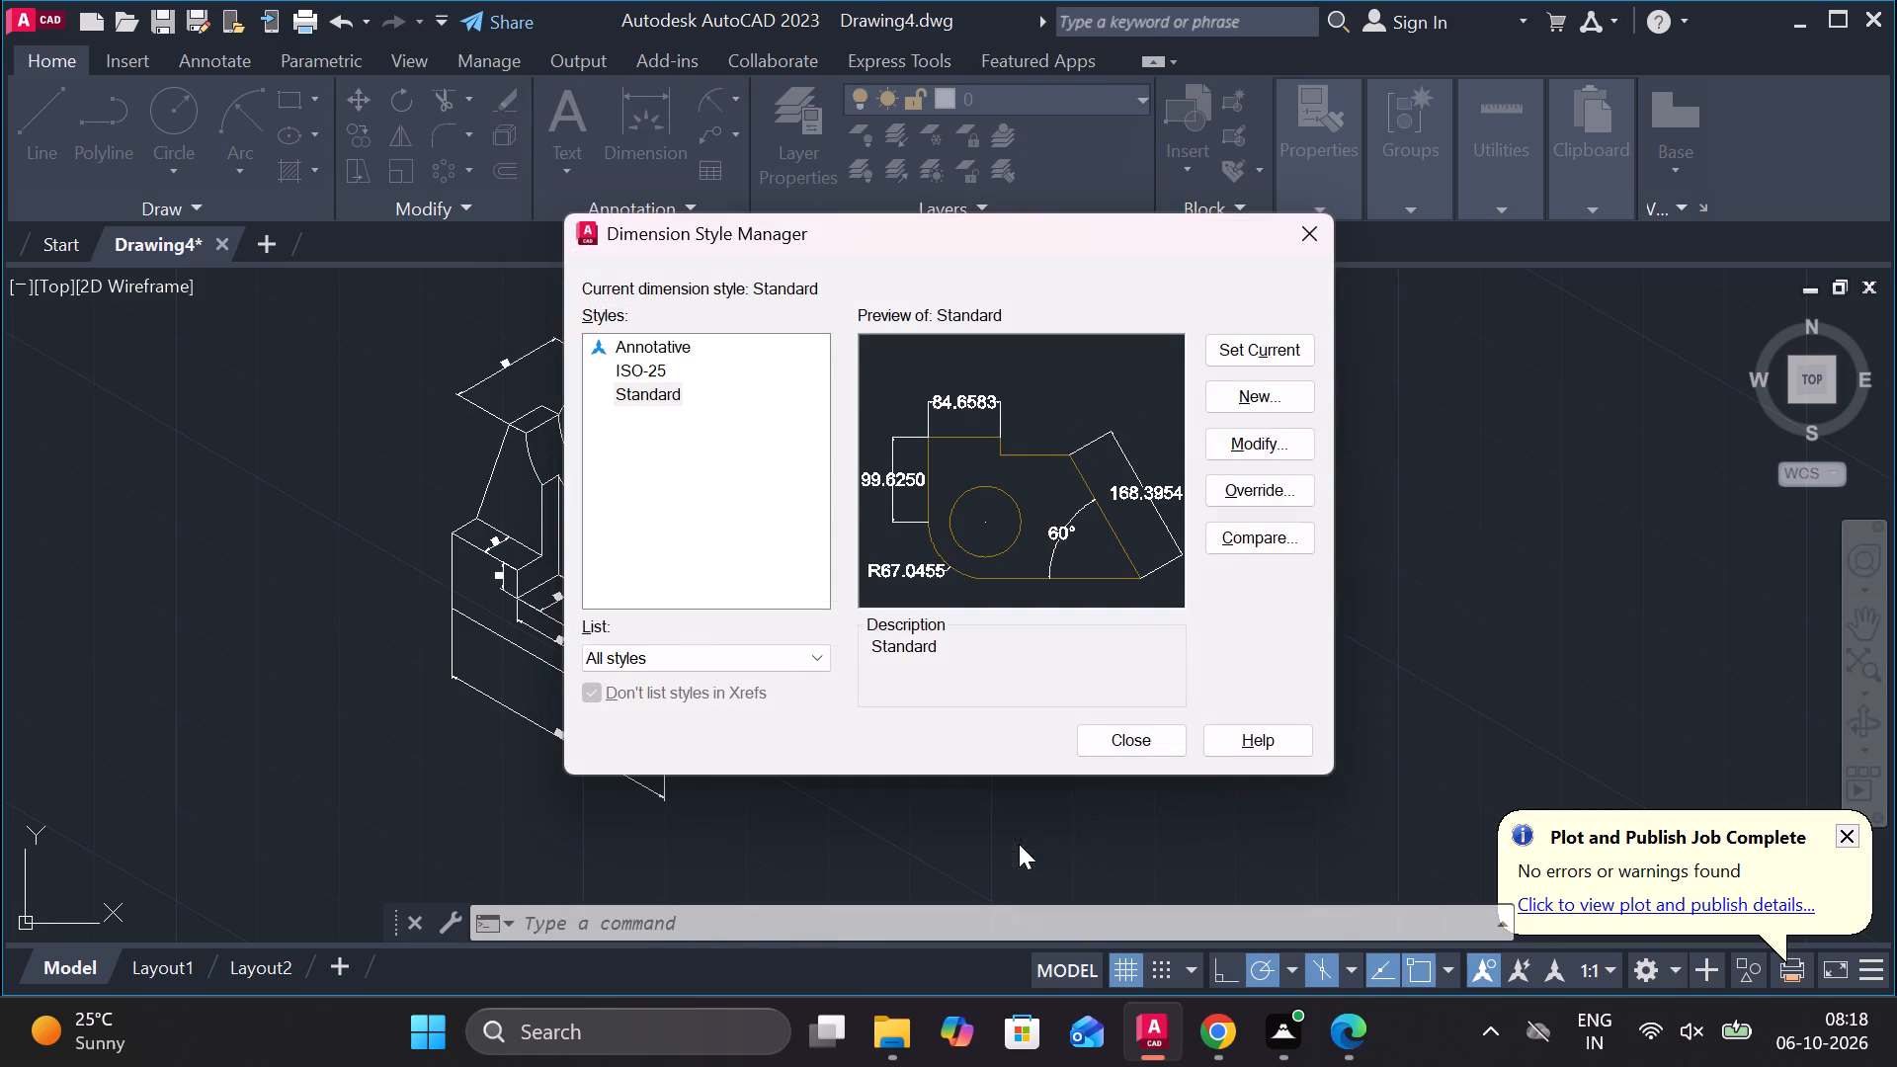
click(1243, 339)
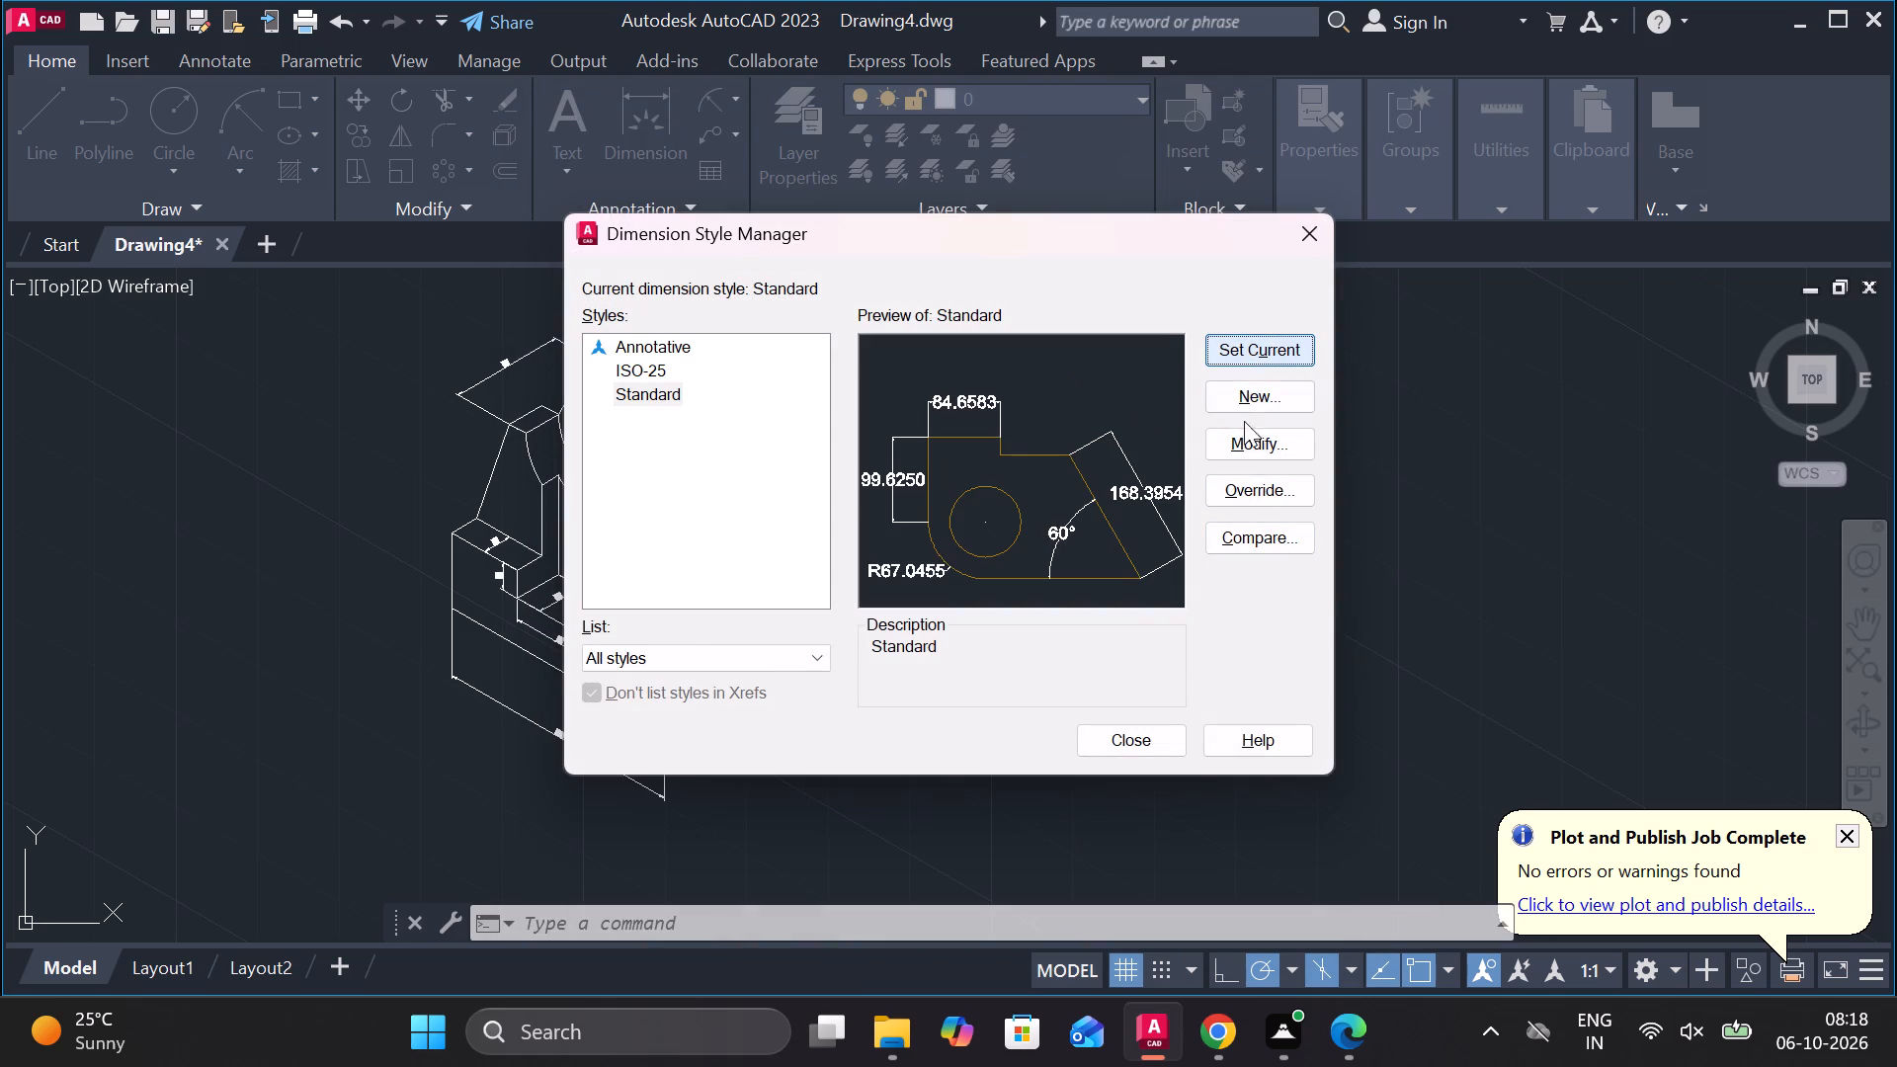
click(1133, 732)
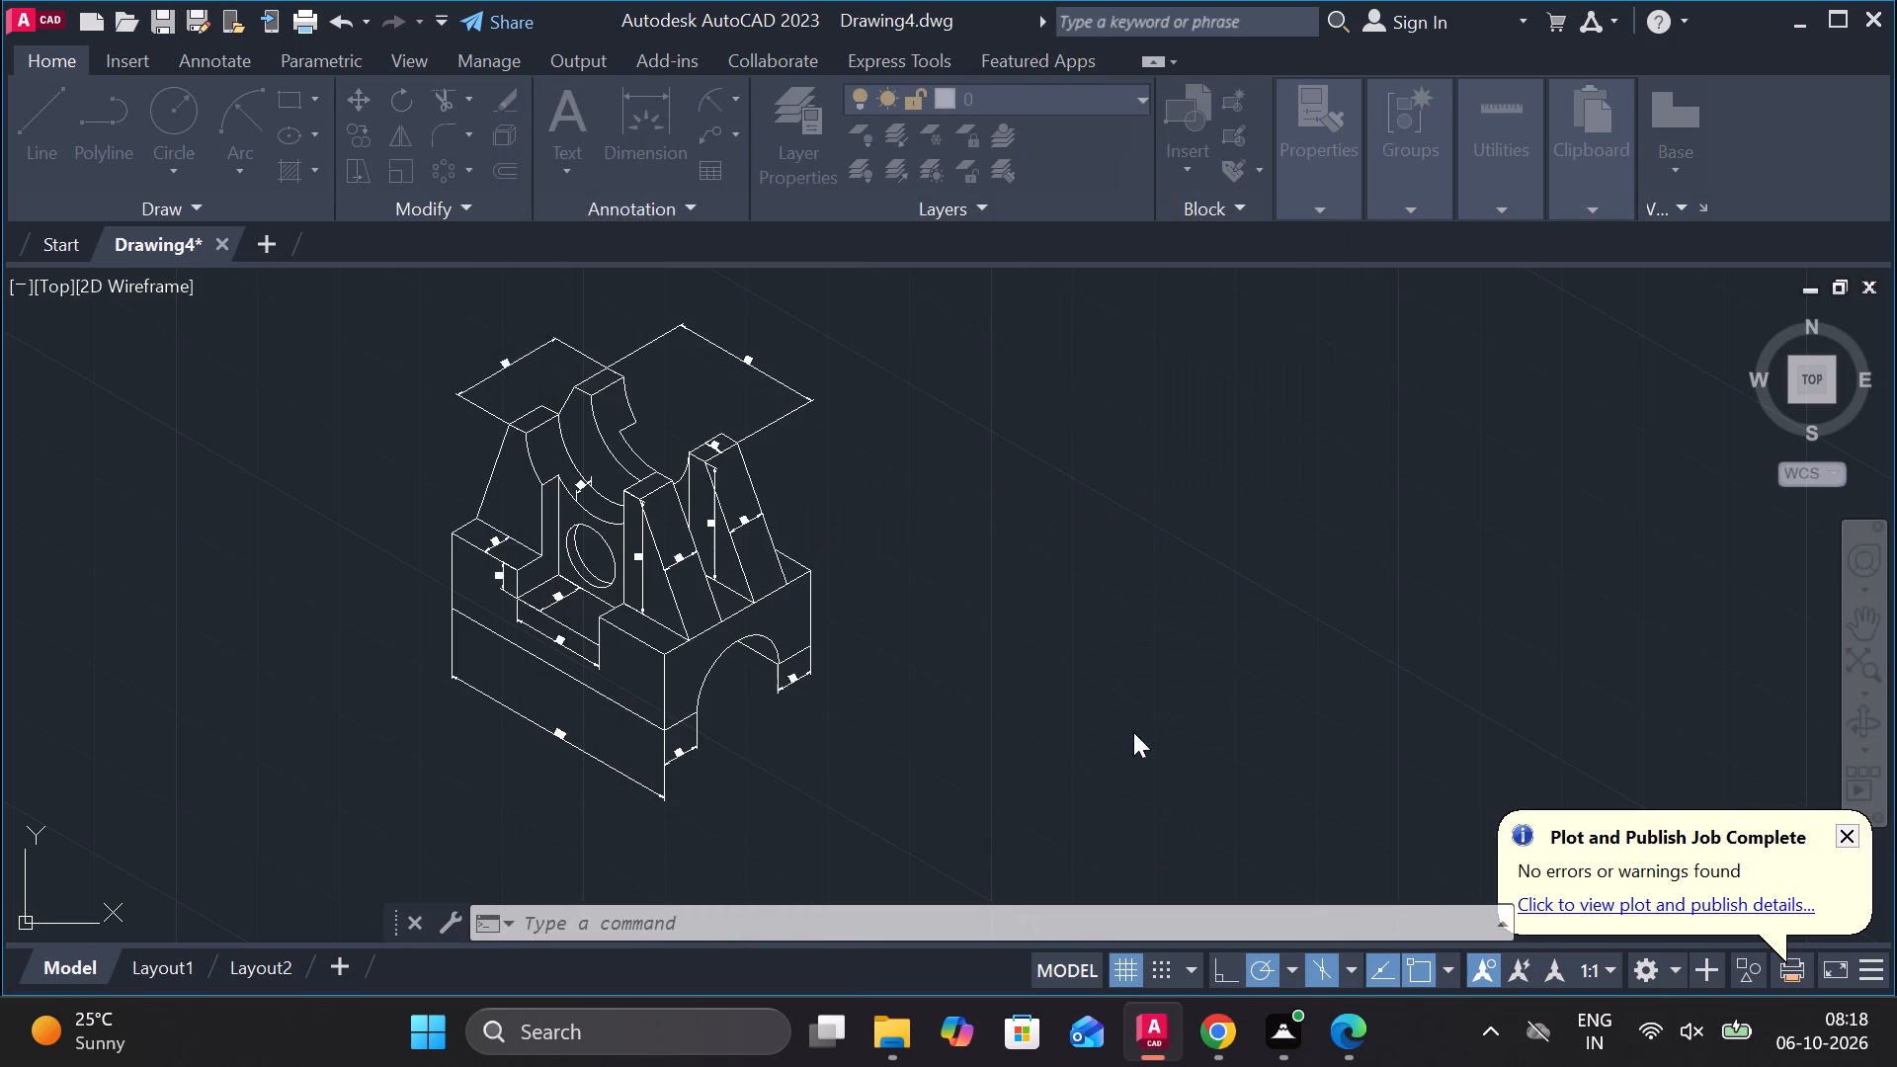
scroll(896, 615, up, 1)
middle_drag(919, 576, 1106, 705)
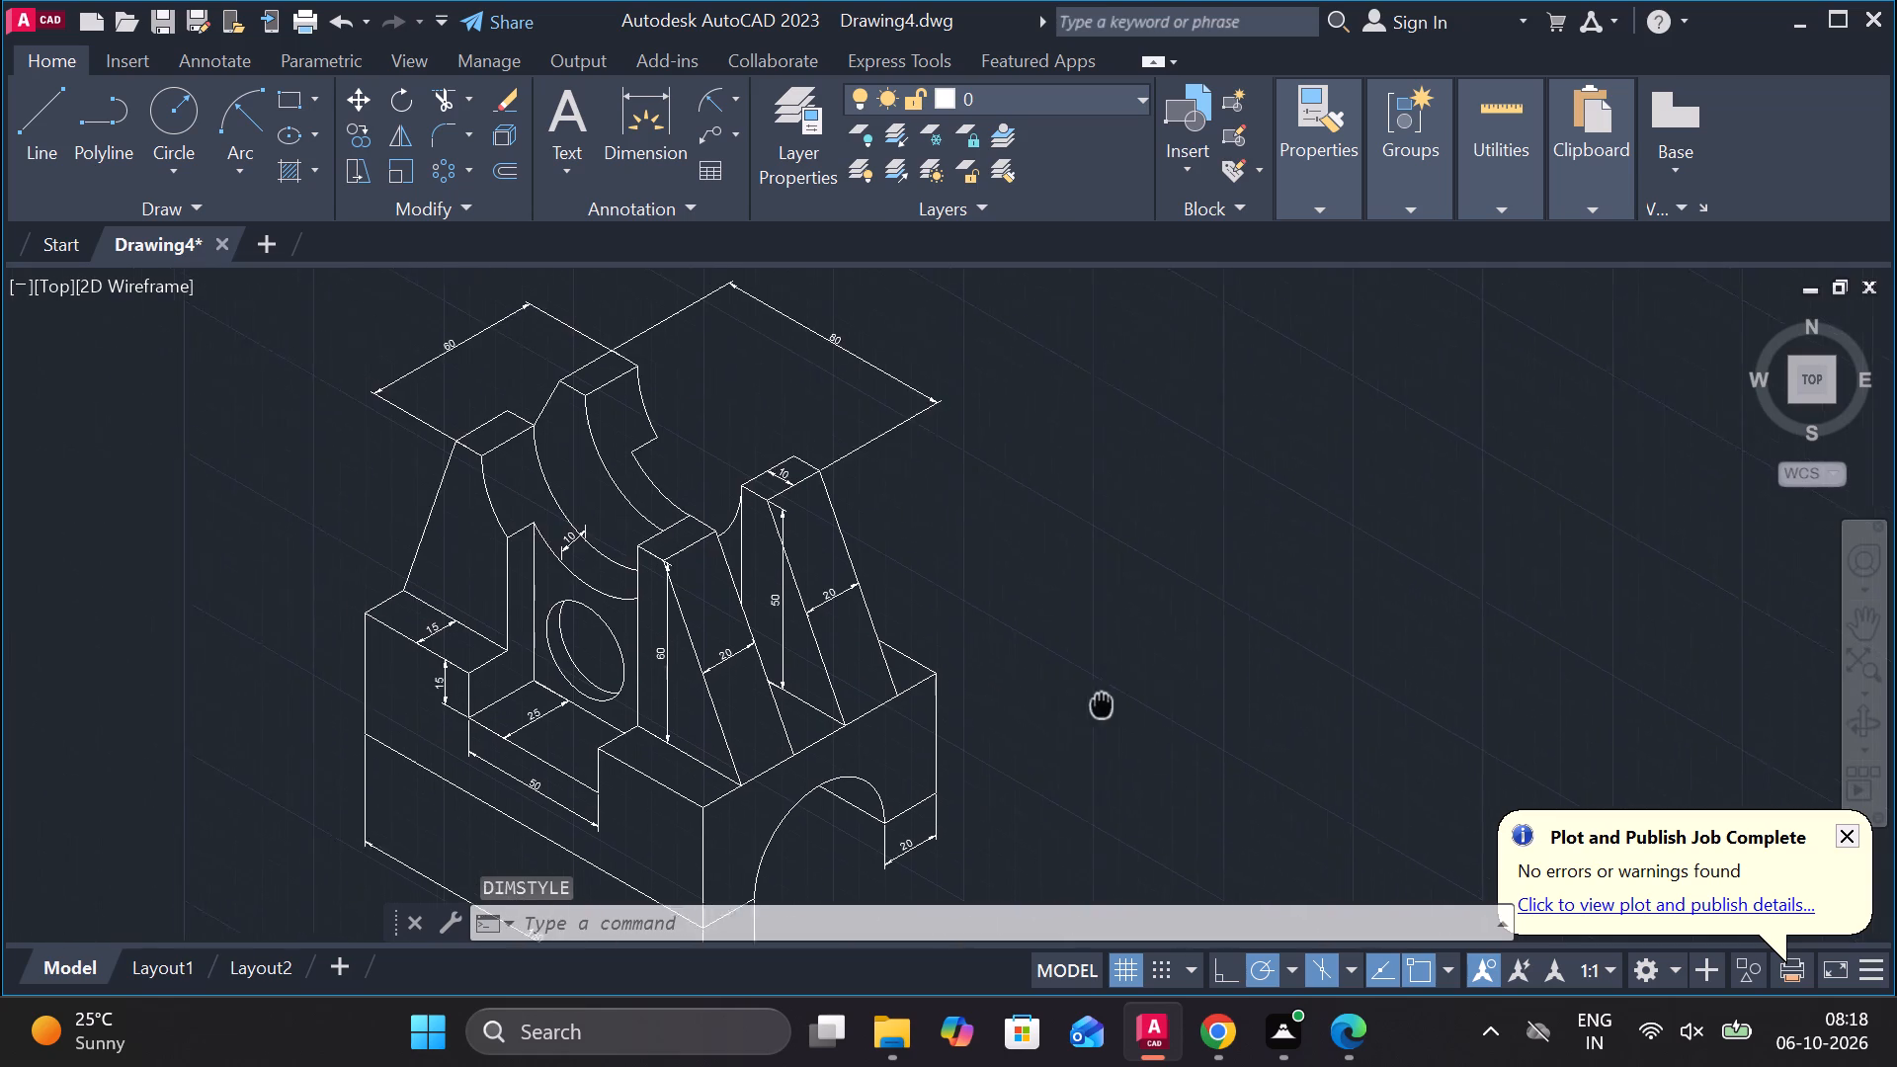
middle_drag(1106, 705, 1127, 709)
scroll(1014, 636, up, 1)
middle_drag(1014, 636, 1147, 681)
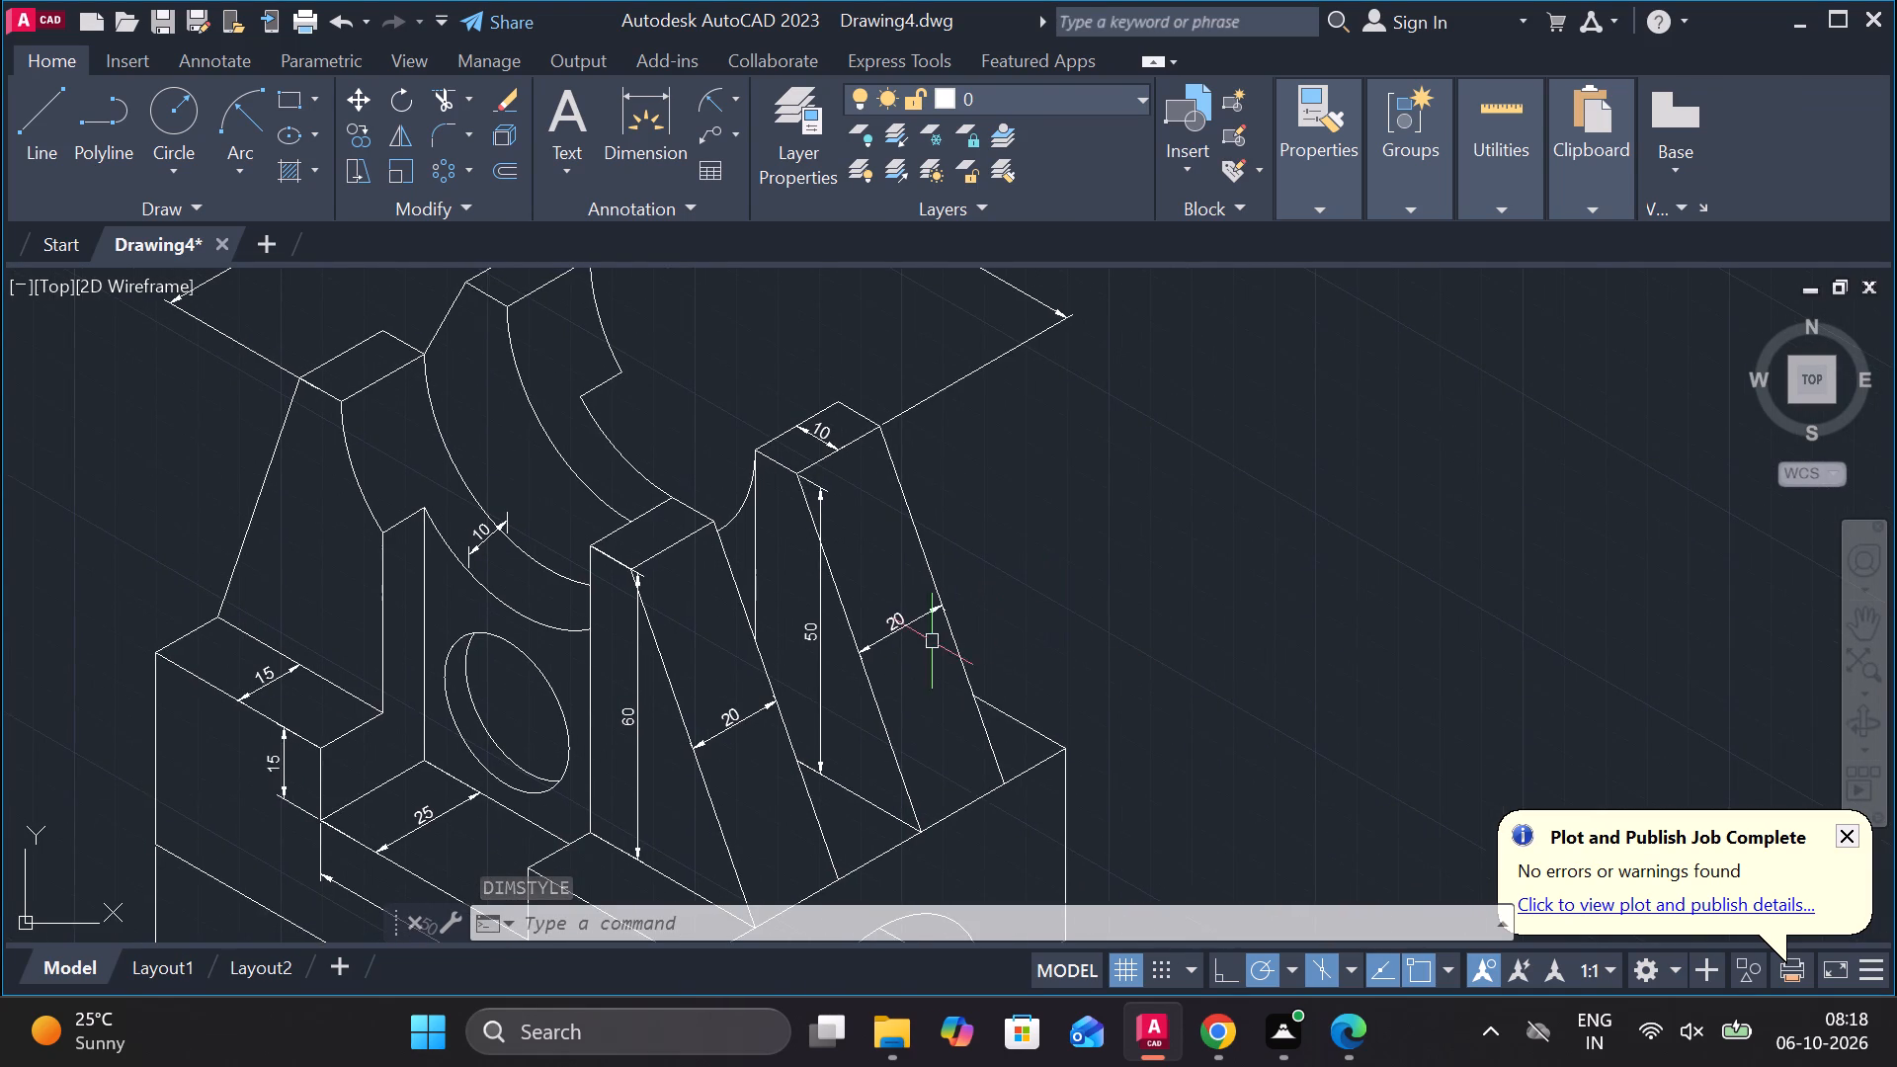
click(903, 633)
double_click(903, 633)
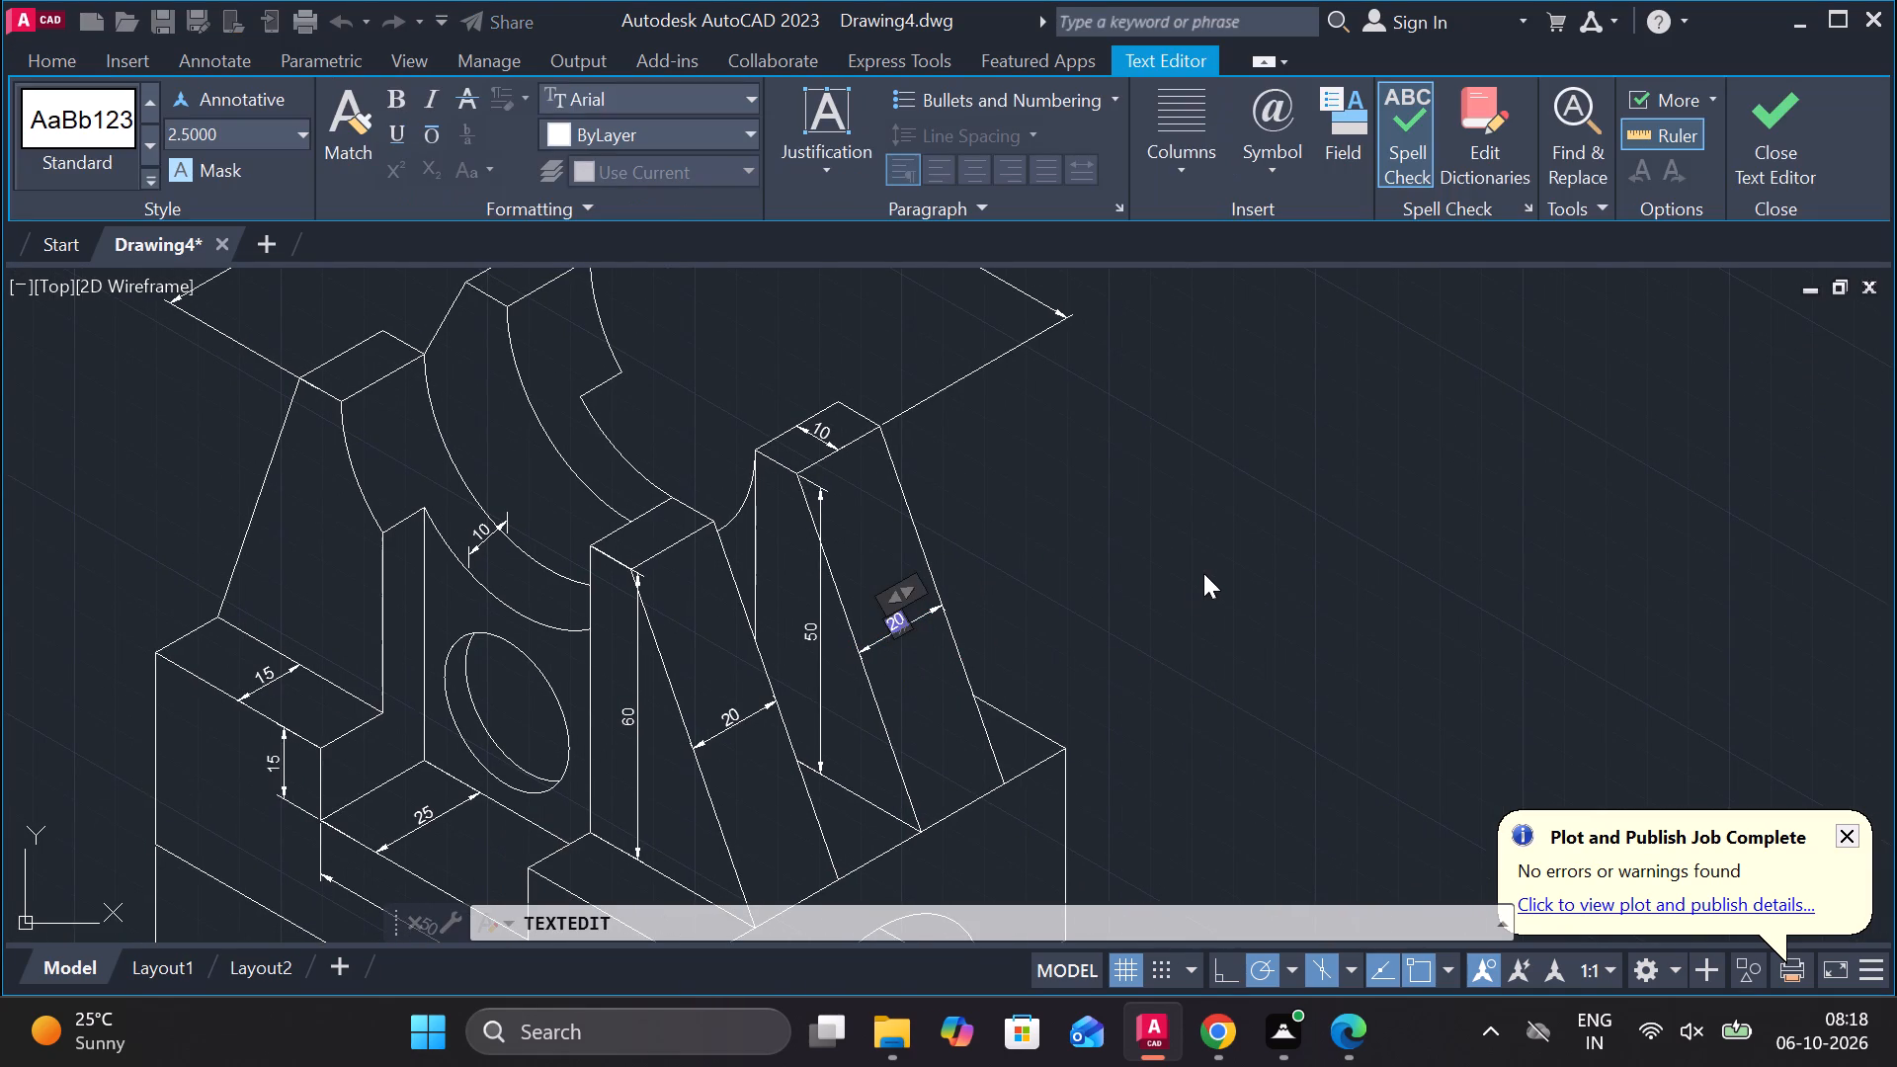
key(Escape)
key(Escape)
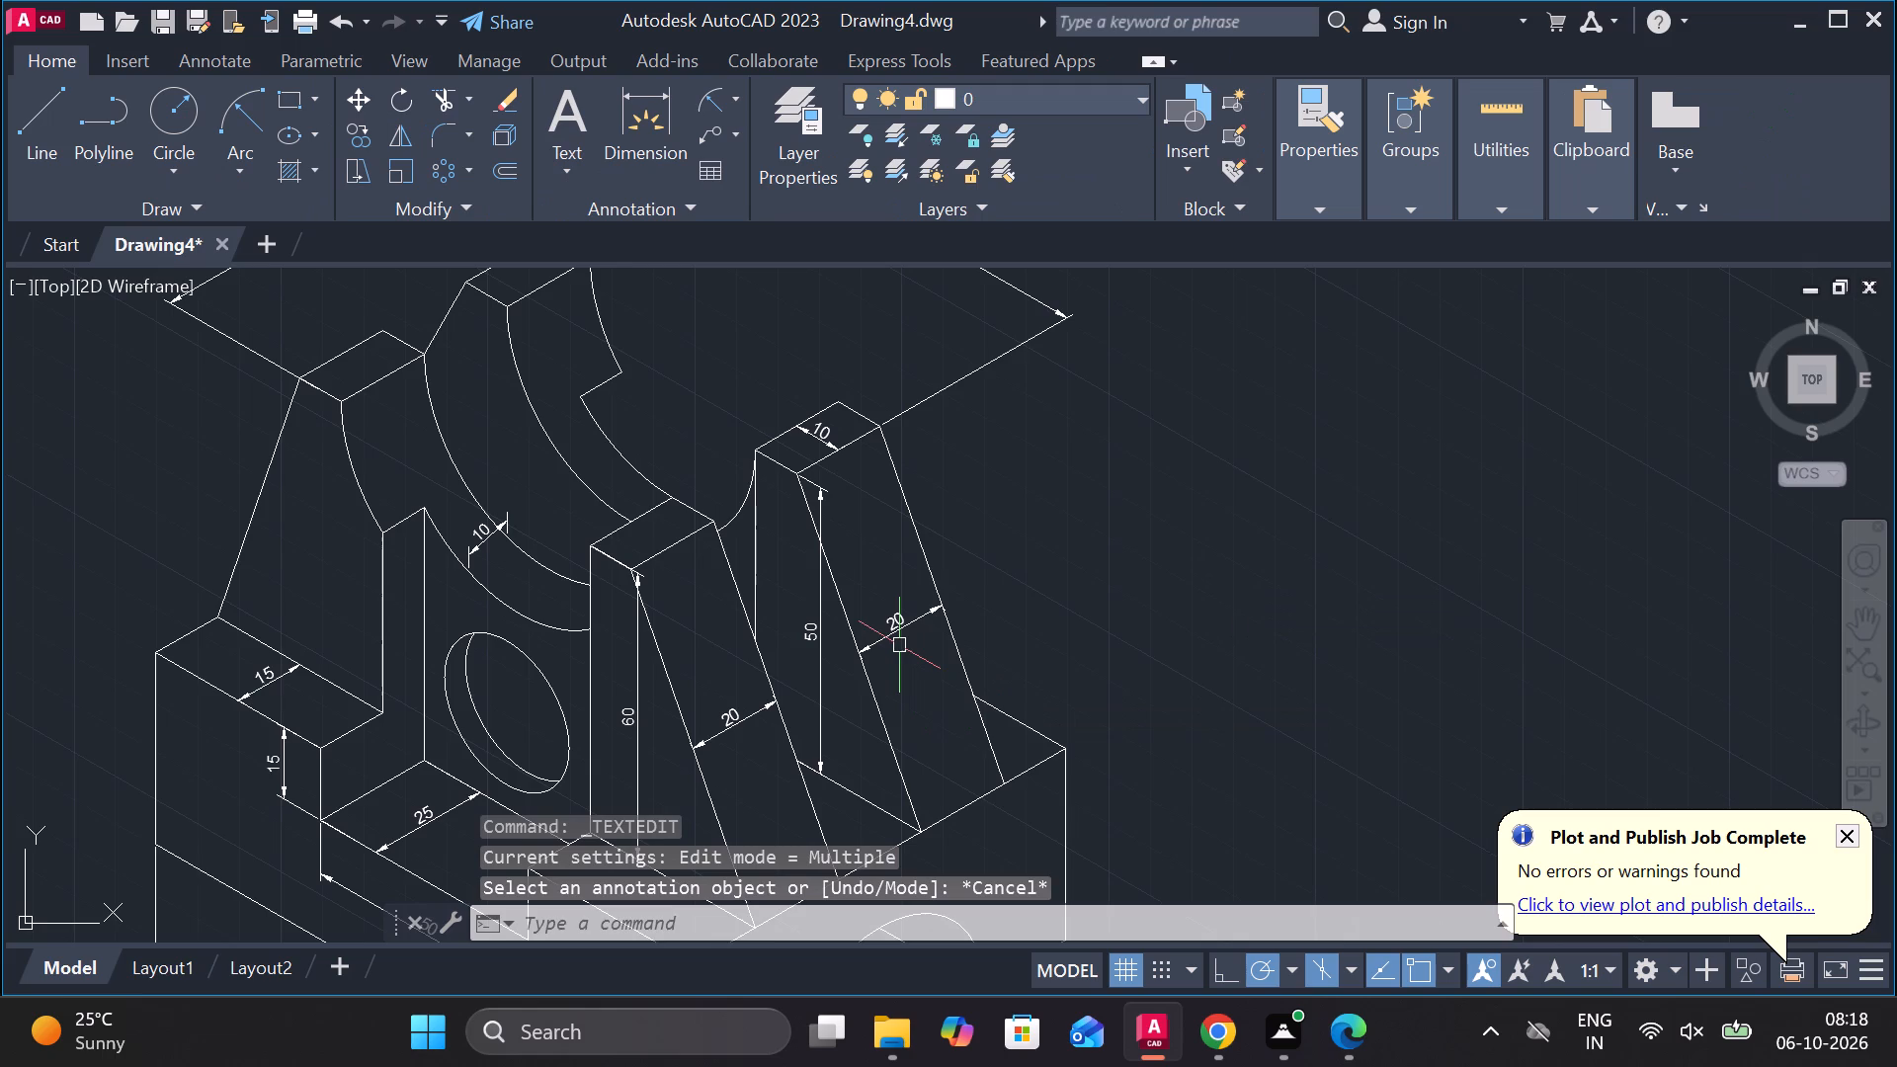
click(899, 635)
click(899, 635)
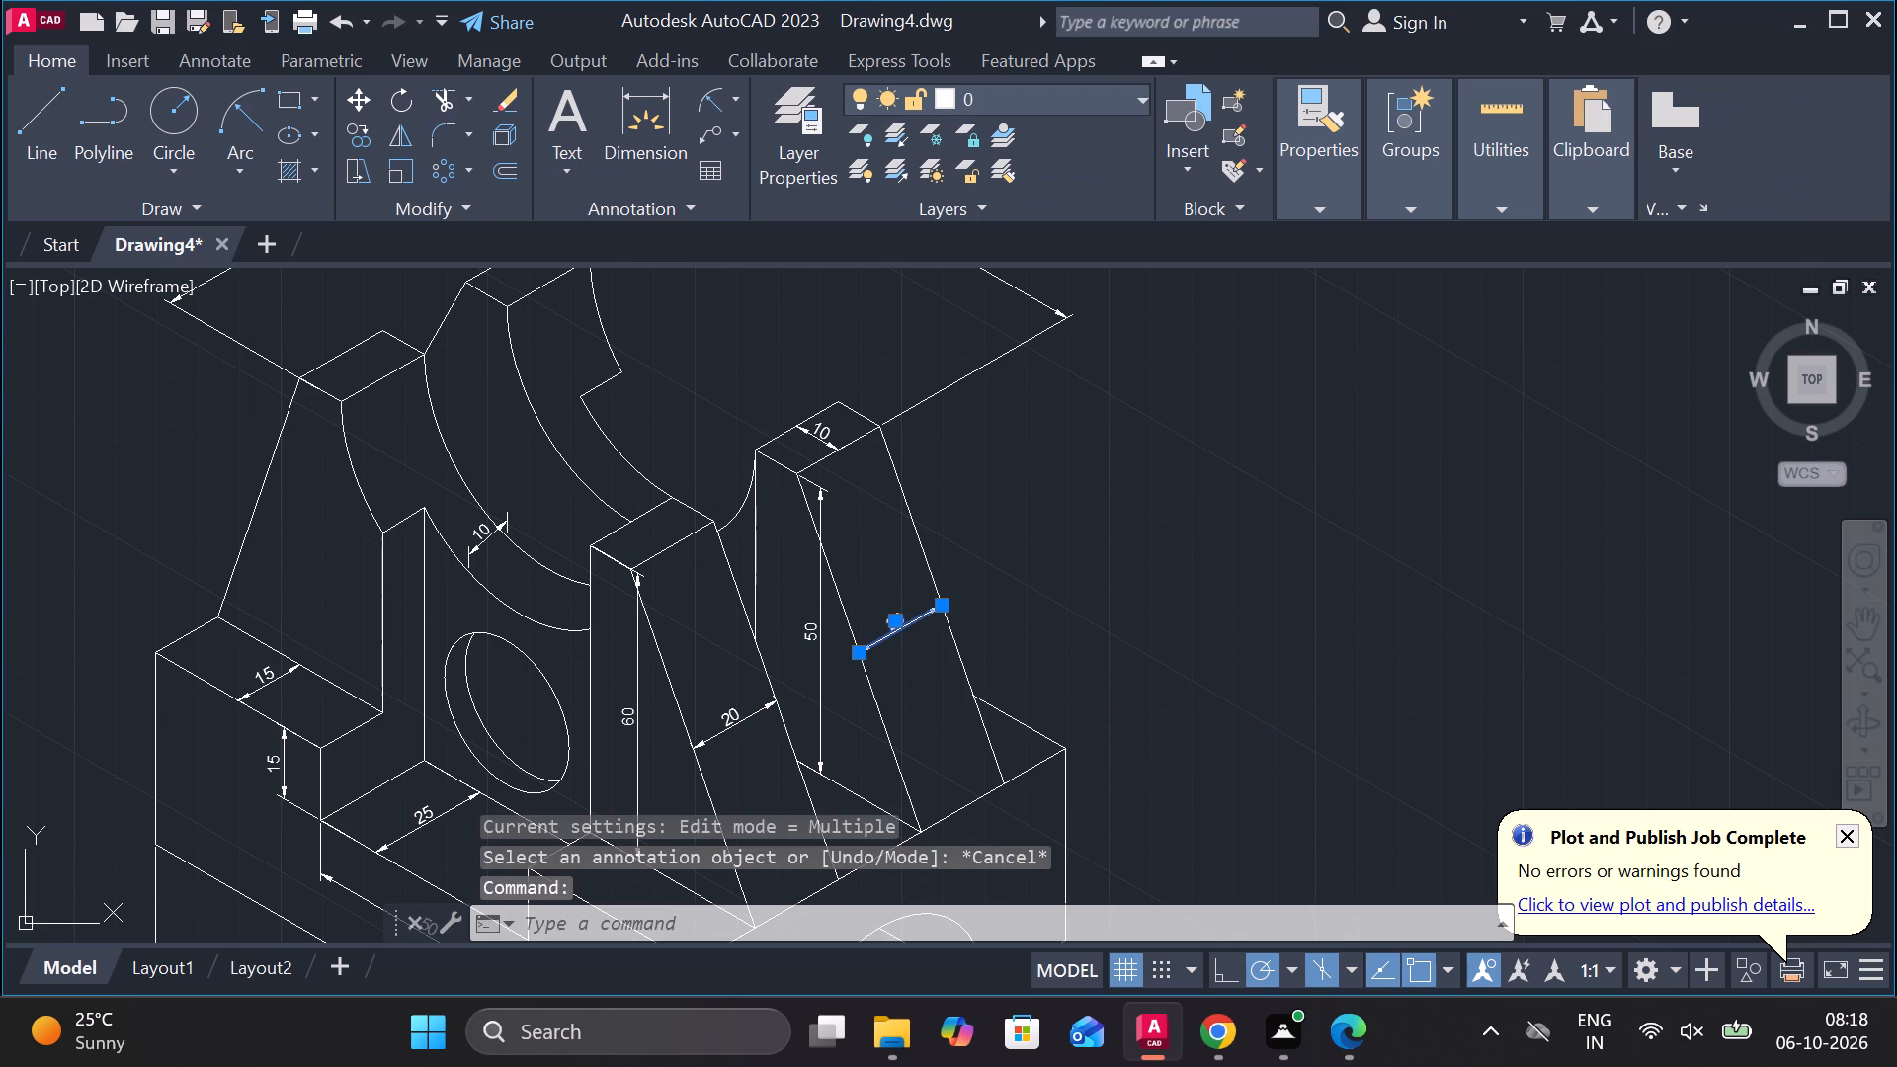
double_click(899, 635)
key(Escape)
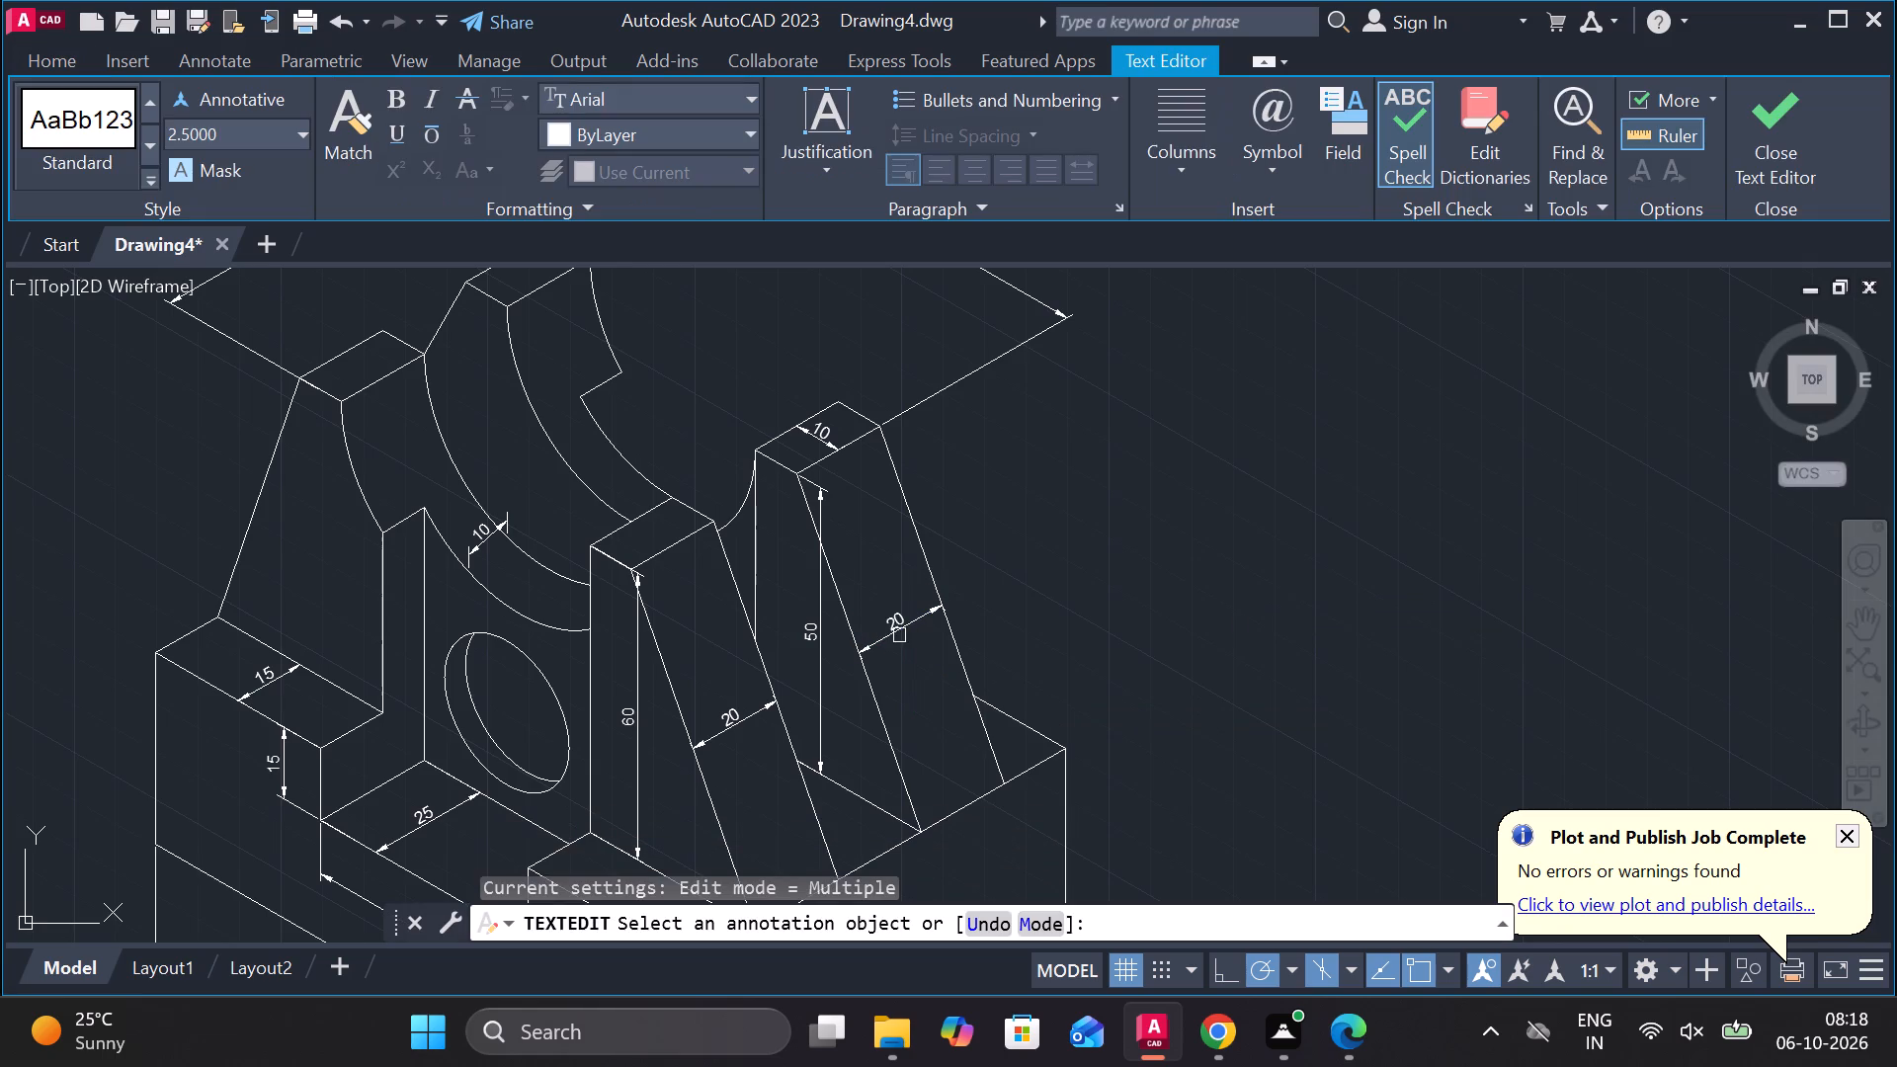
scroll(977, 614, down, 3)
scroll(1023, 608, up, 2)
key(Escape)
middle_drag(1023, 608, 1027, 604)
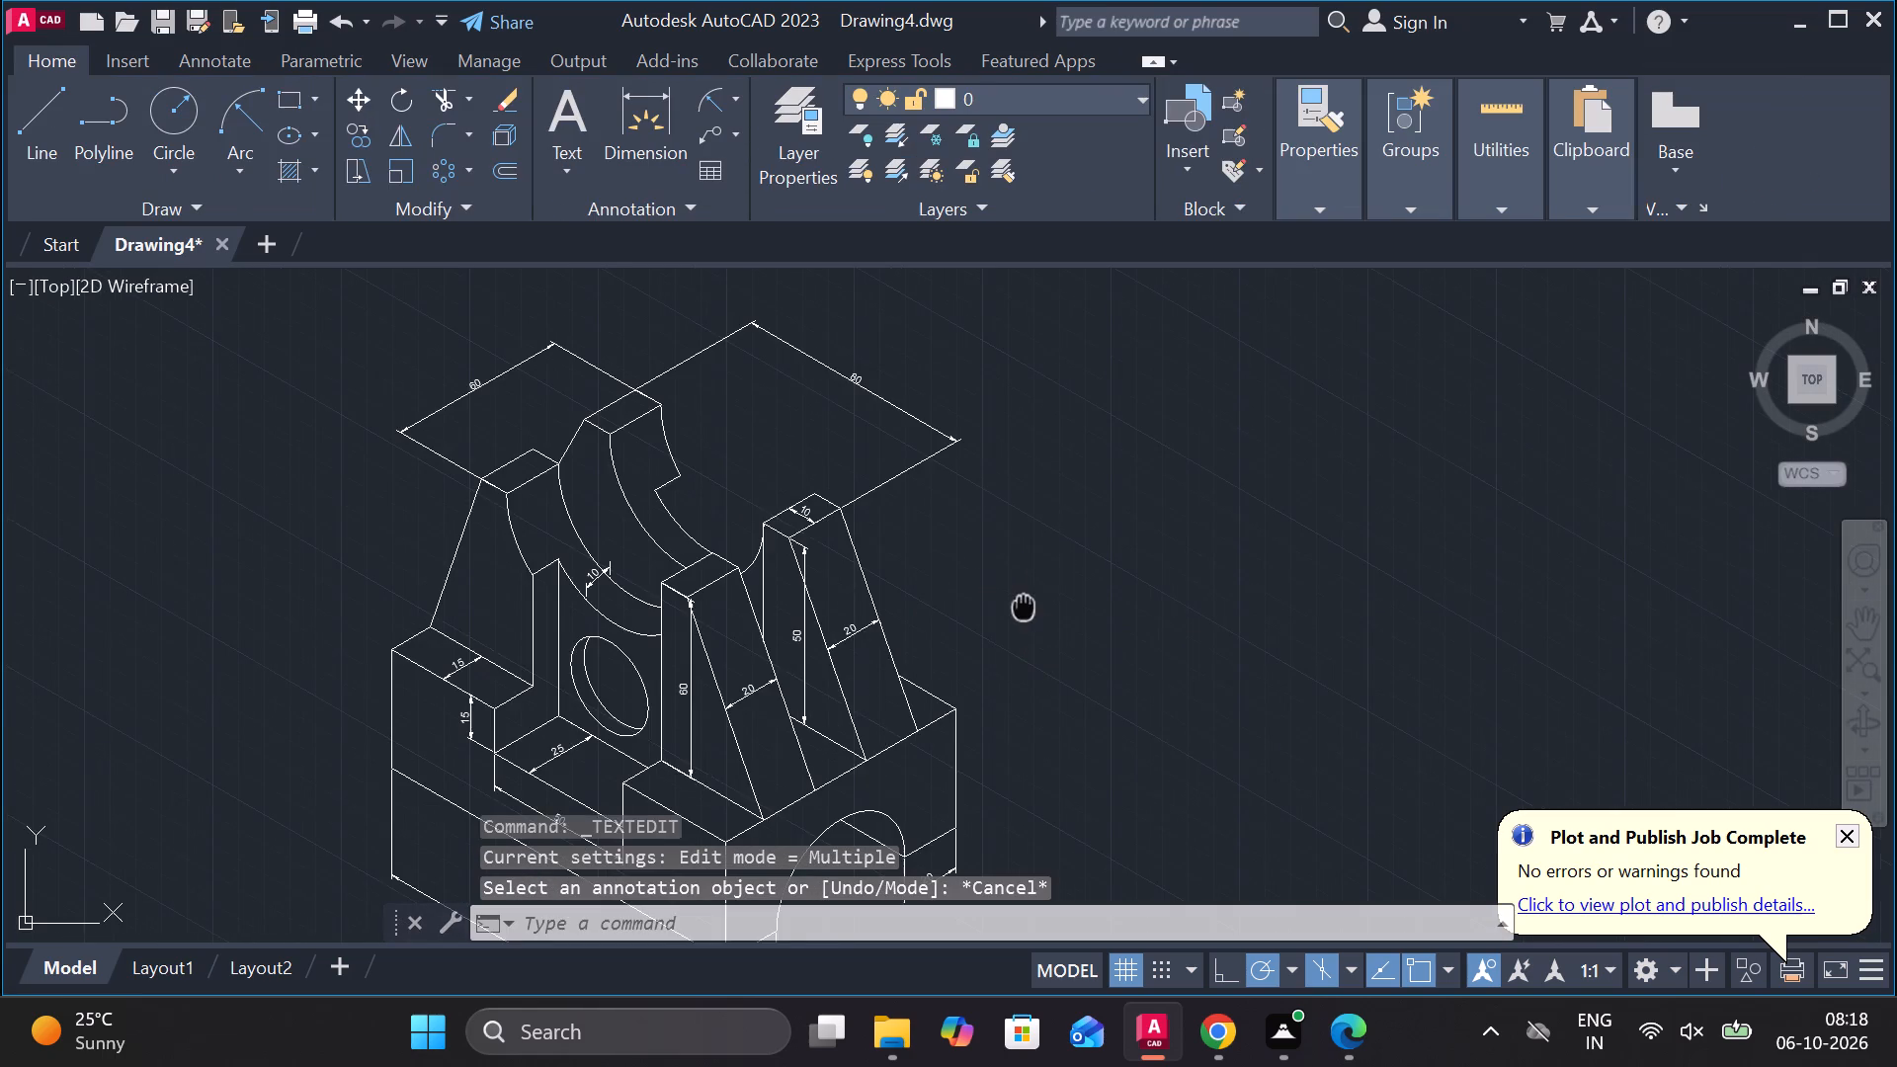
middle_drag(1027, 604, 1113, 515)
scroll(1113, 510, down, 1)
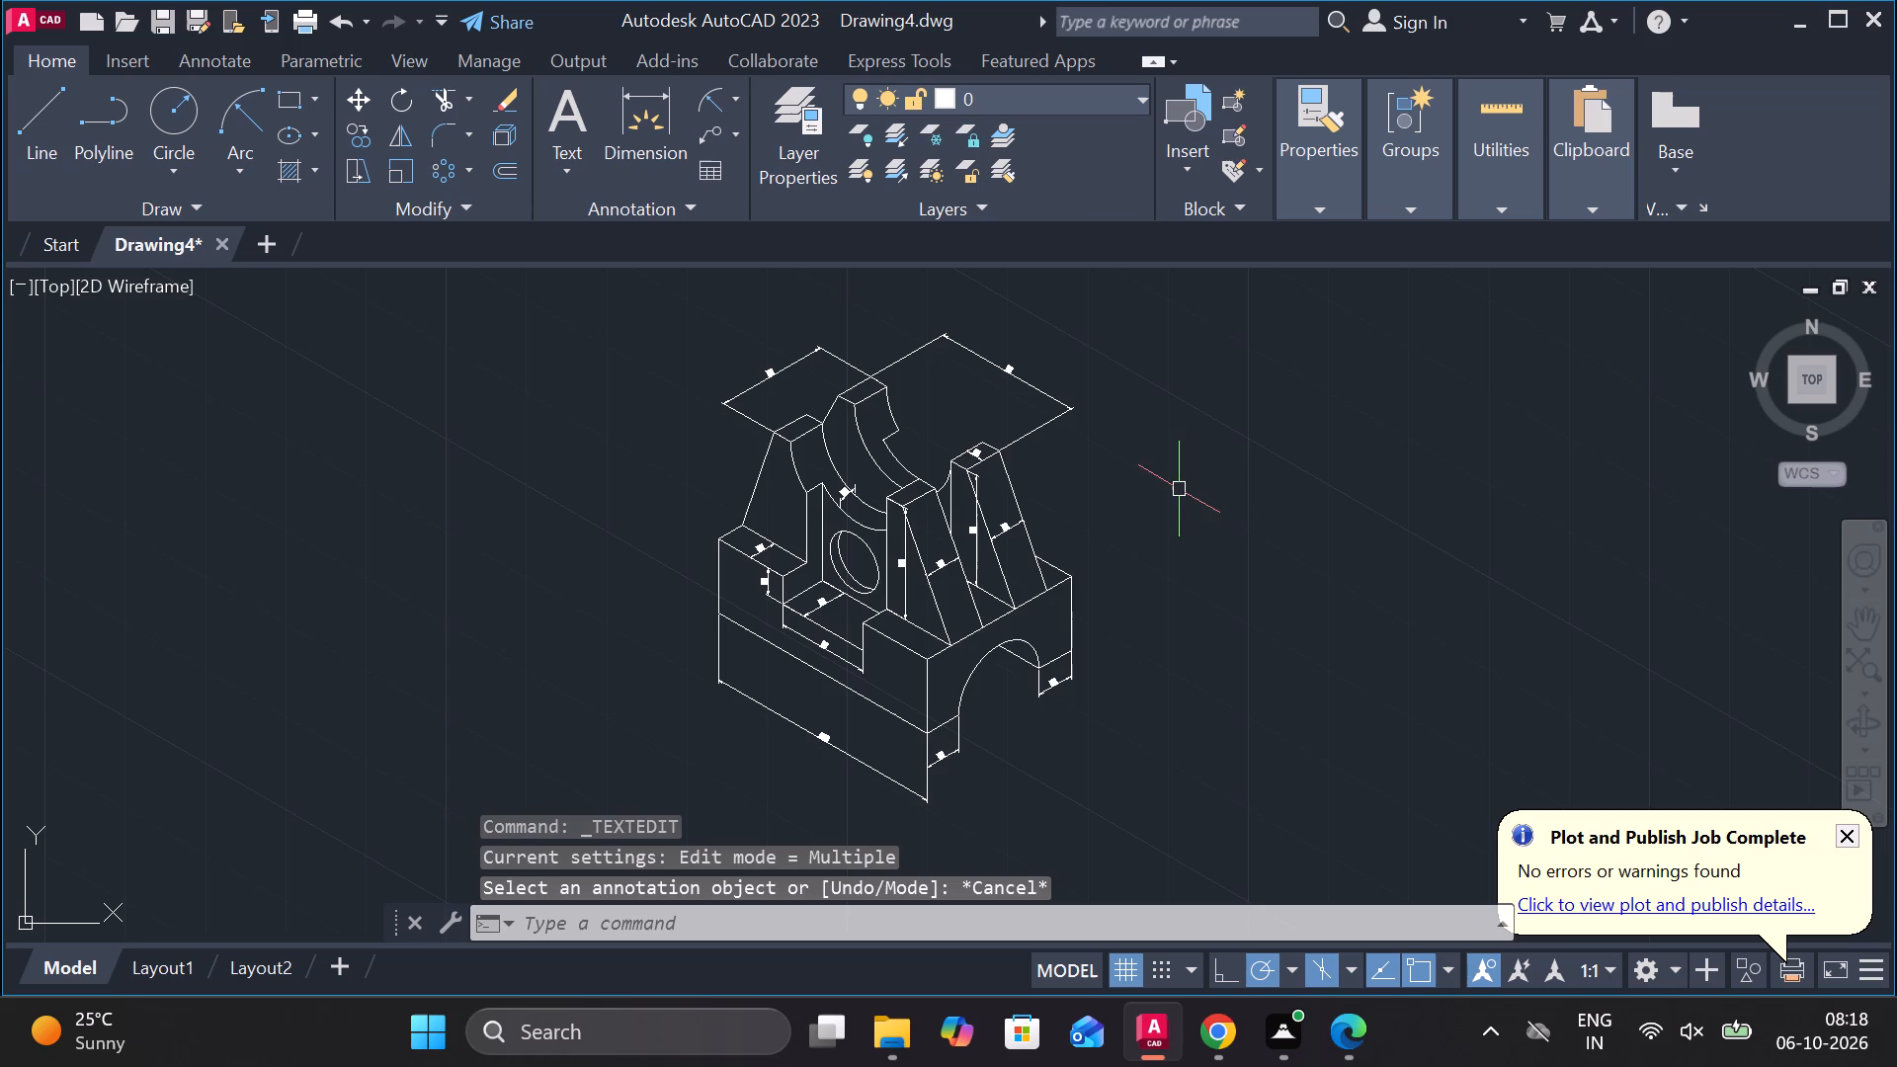
Set the Annotative dimension style's text height to 6 and make that style current.
scroll(1081, 596, up, 1)
key(d)
key(Return)
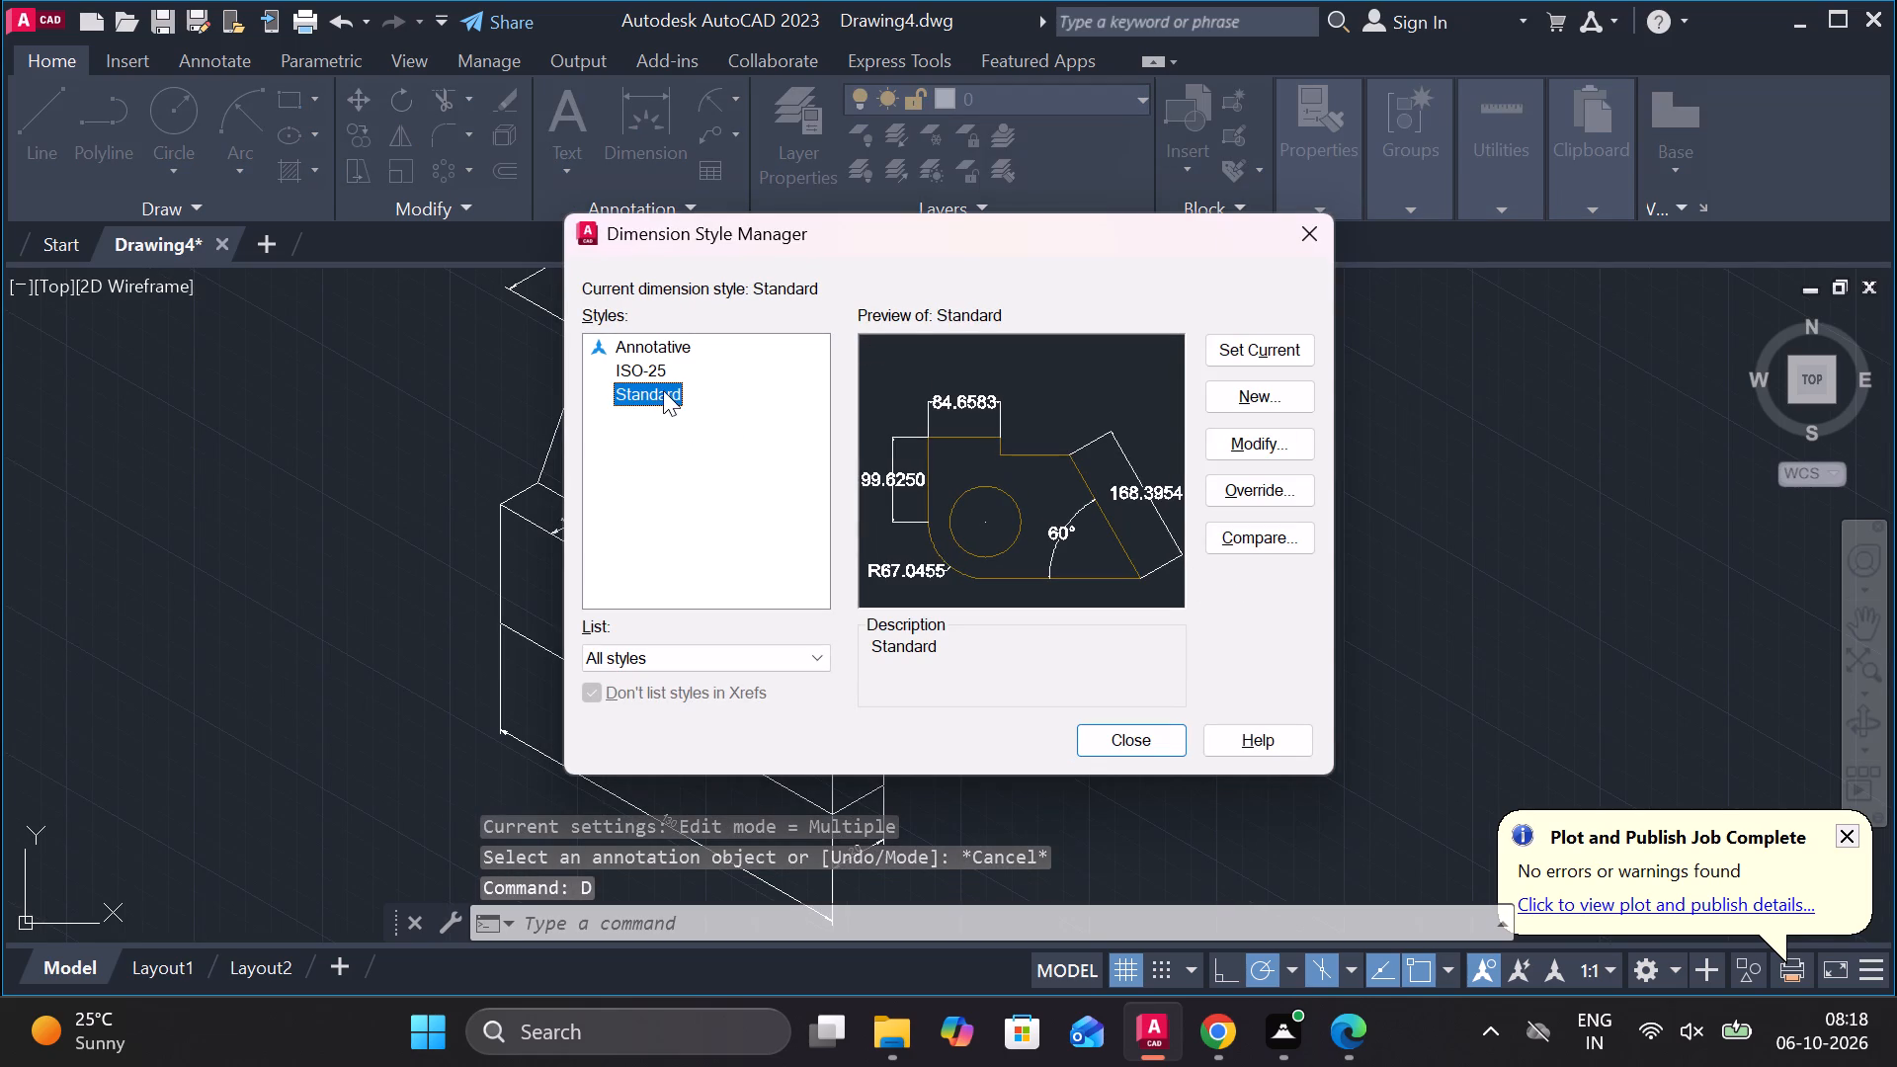
click(647, 341)
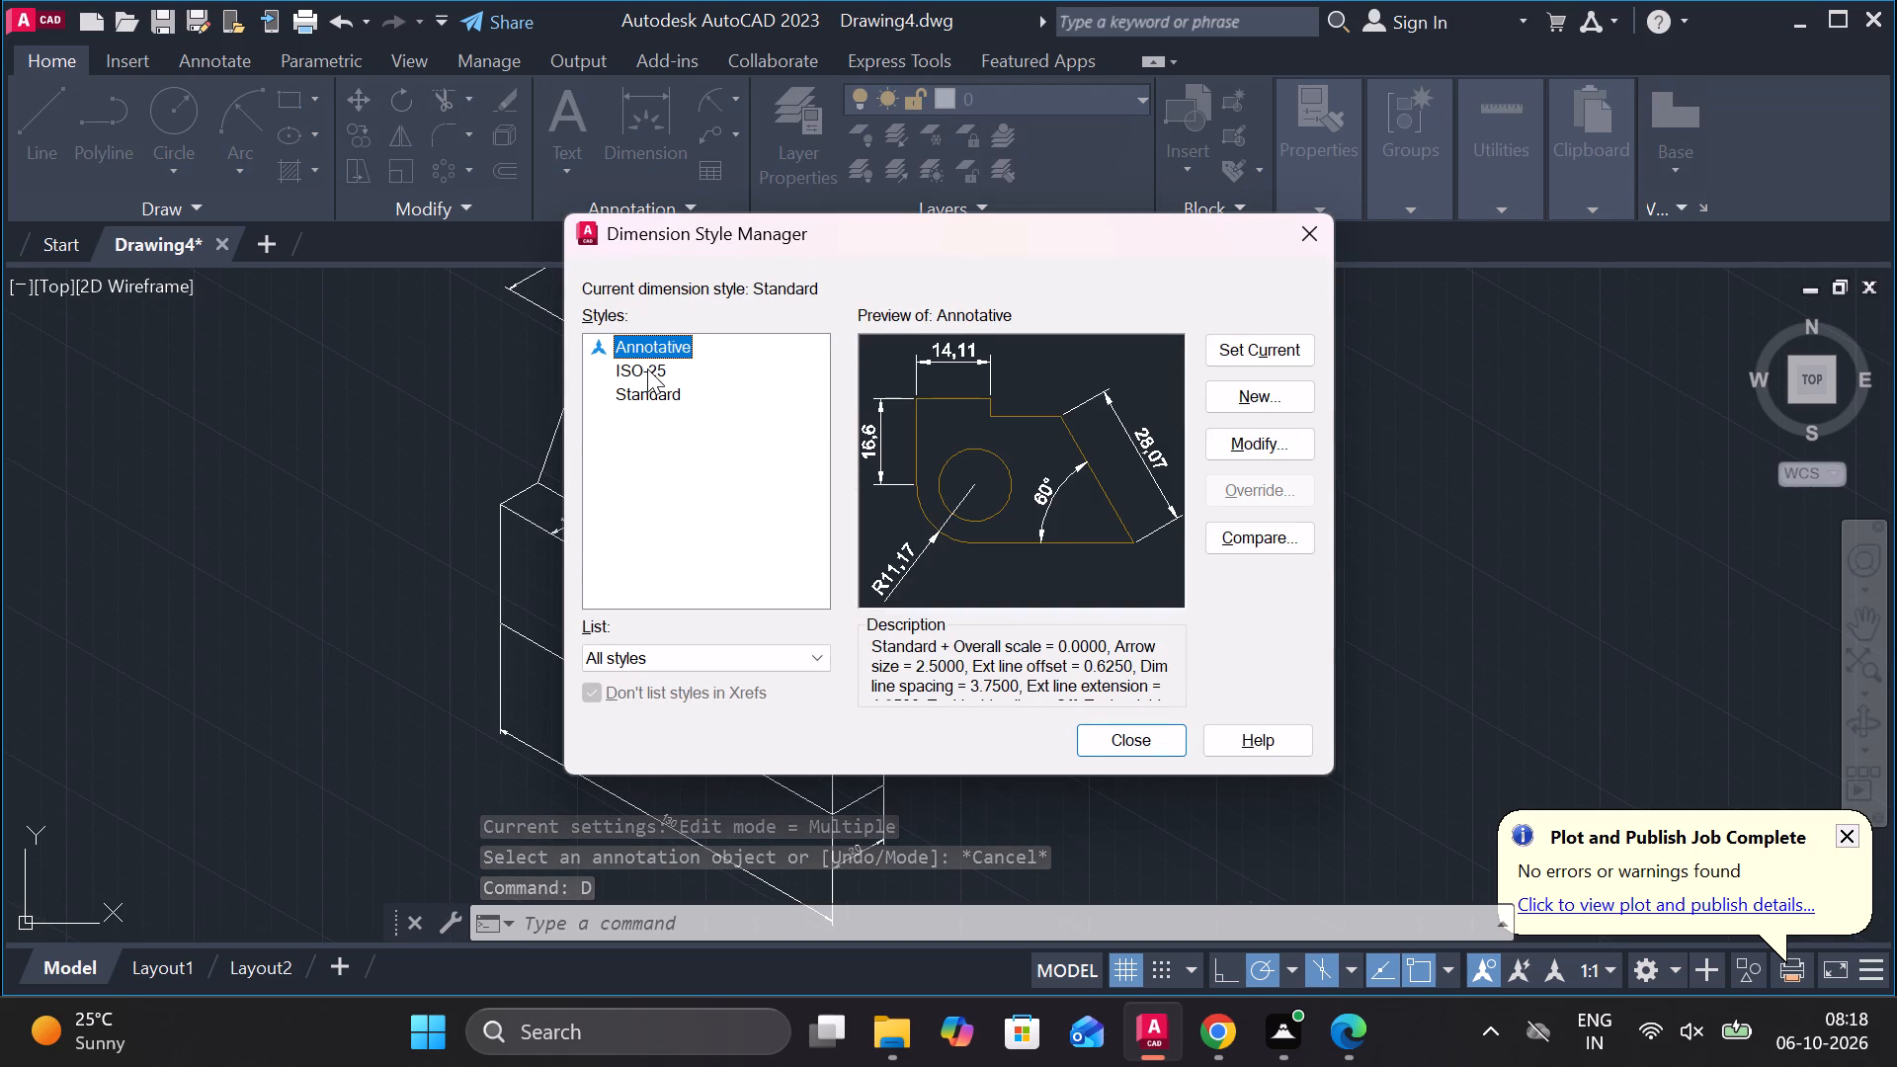
click(647, 369)
click(650, 386)
click(650, 346)
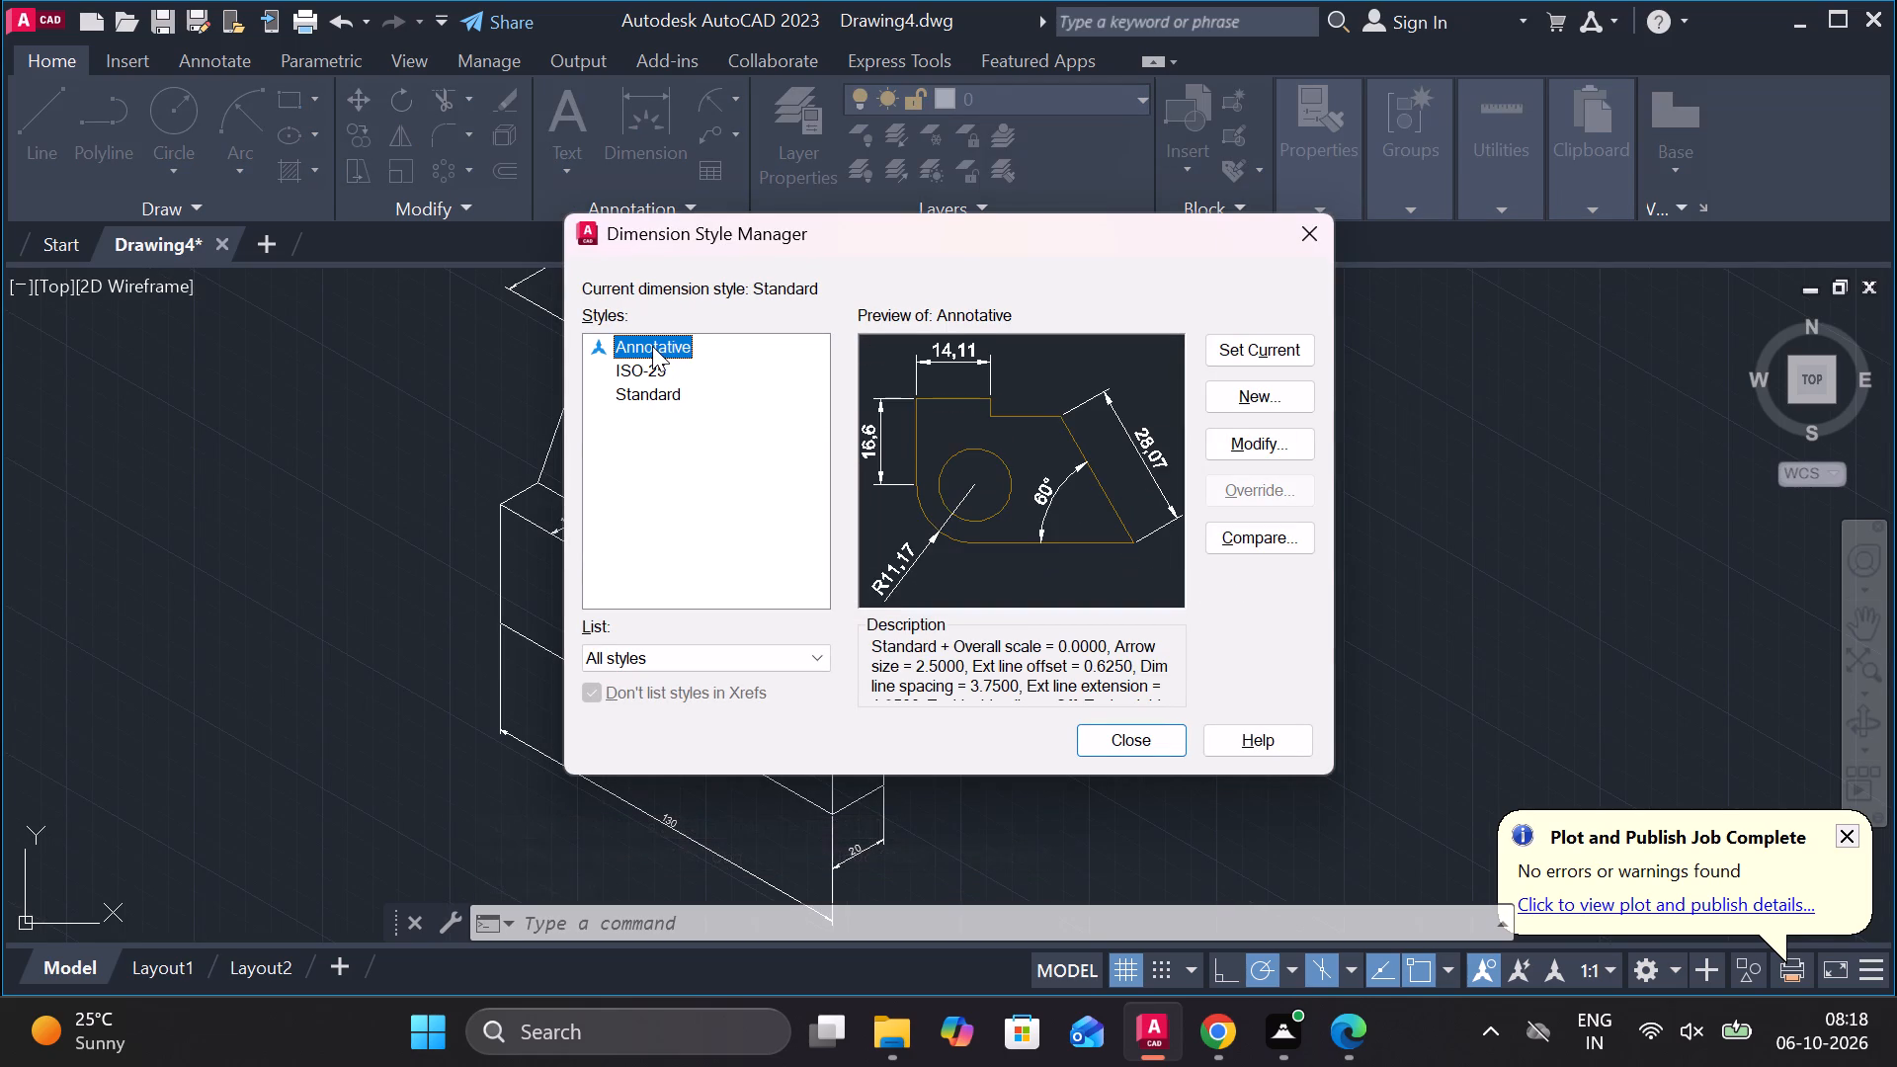
click(1284, 449)
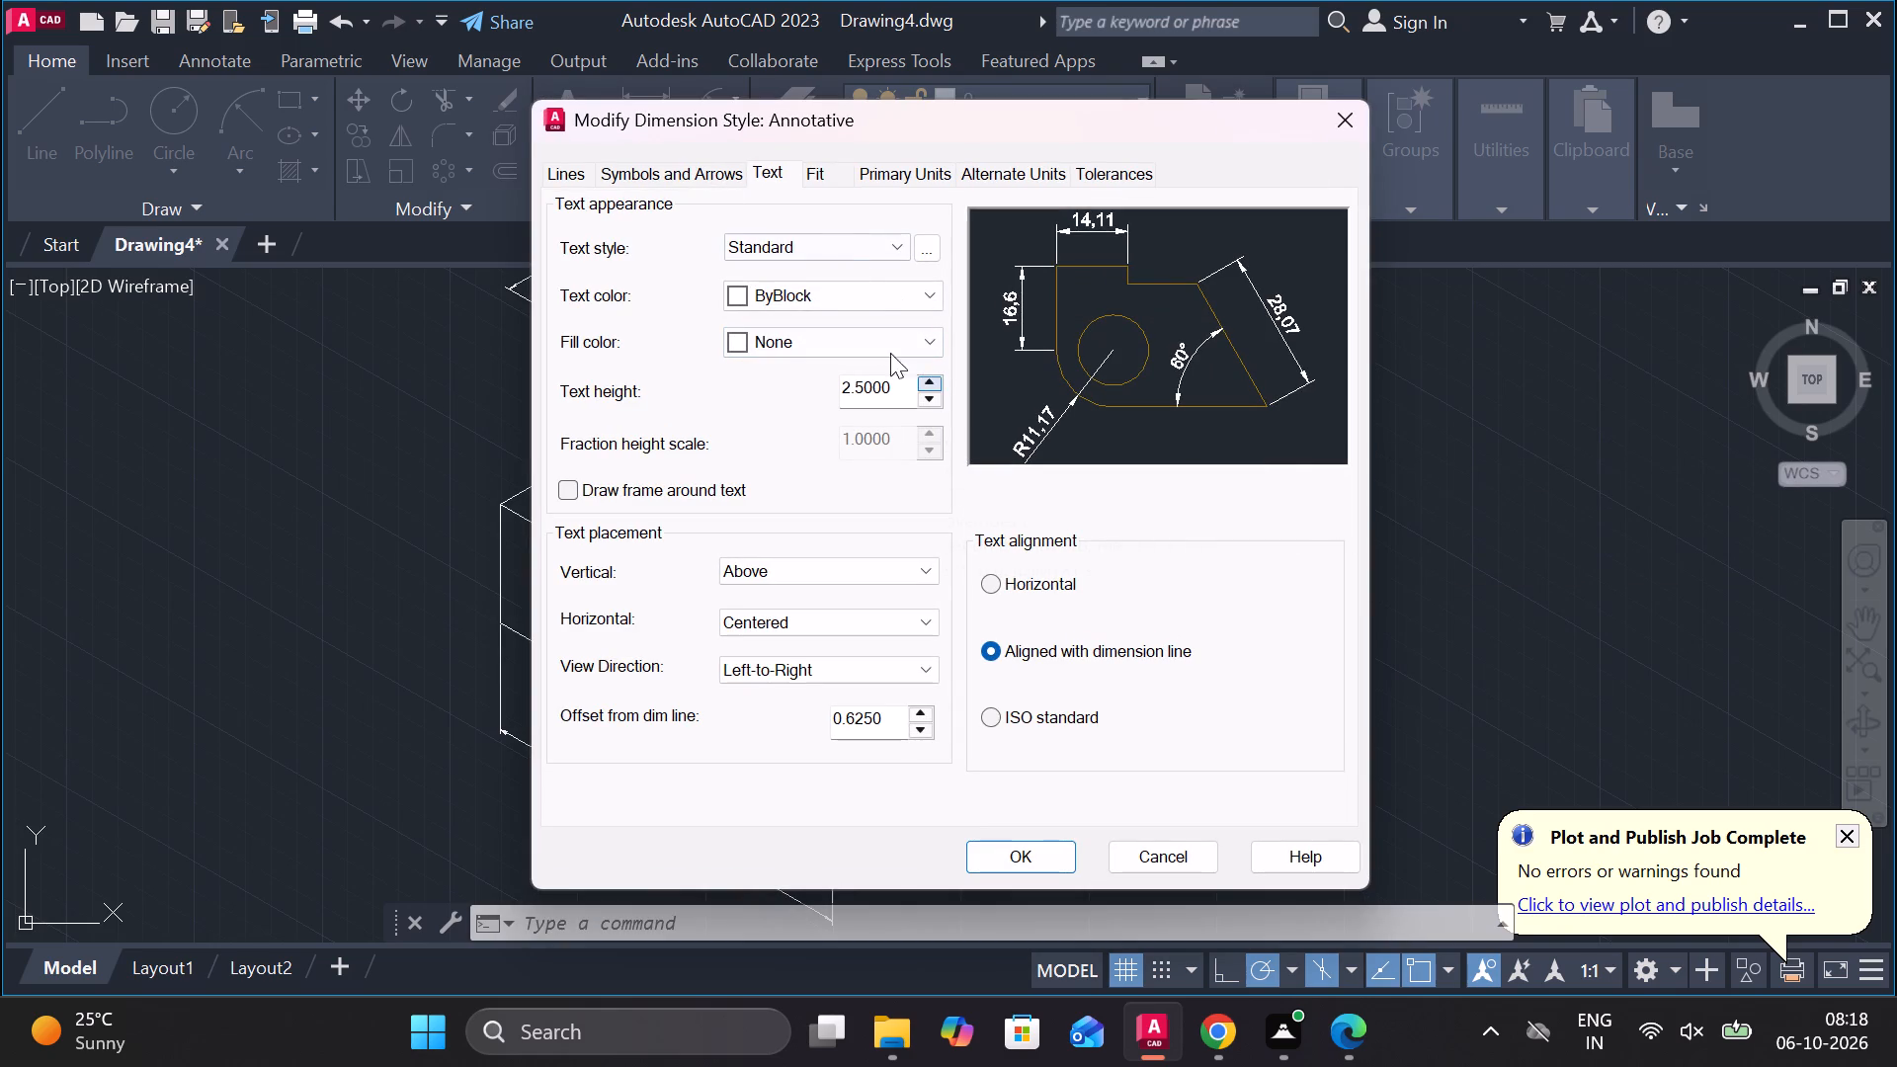
click(785, 182)
drag(887, 393, 811, 398)
key(6)
key(Return)
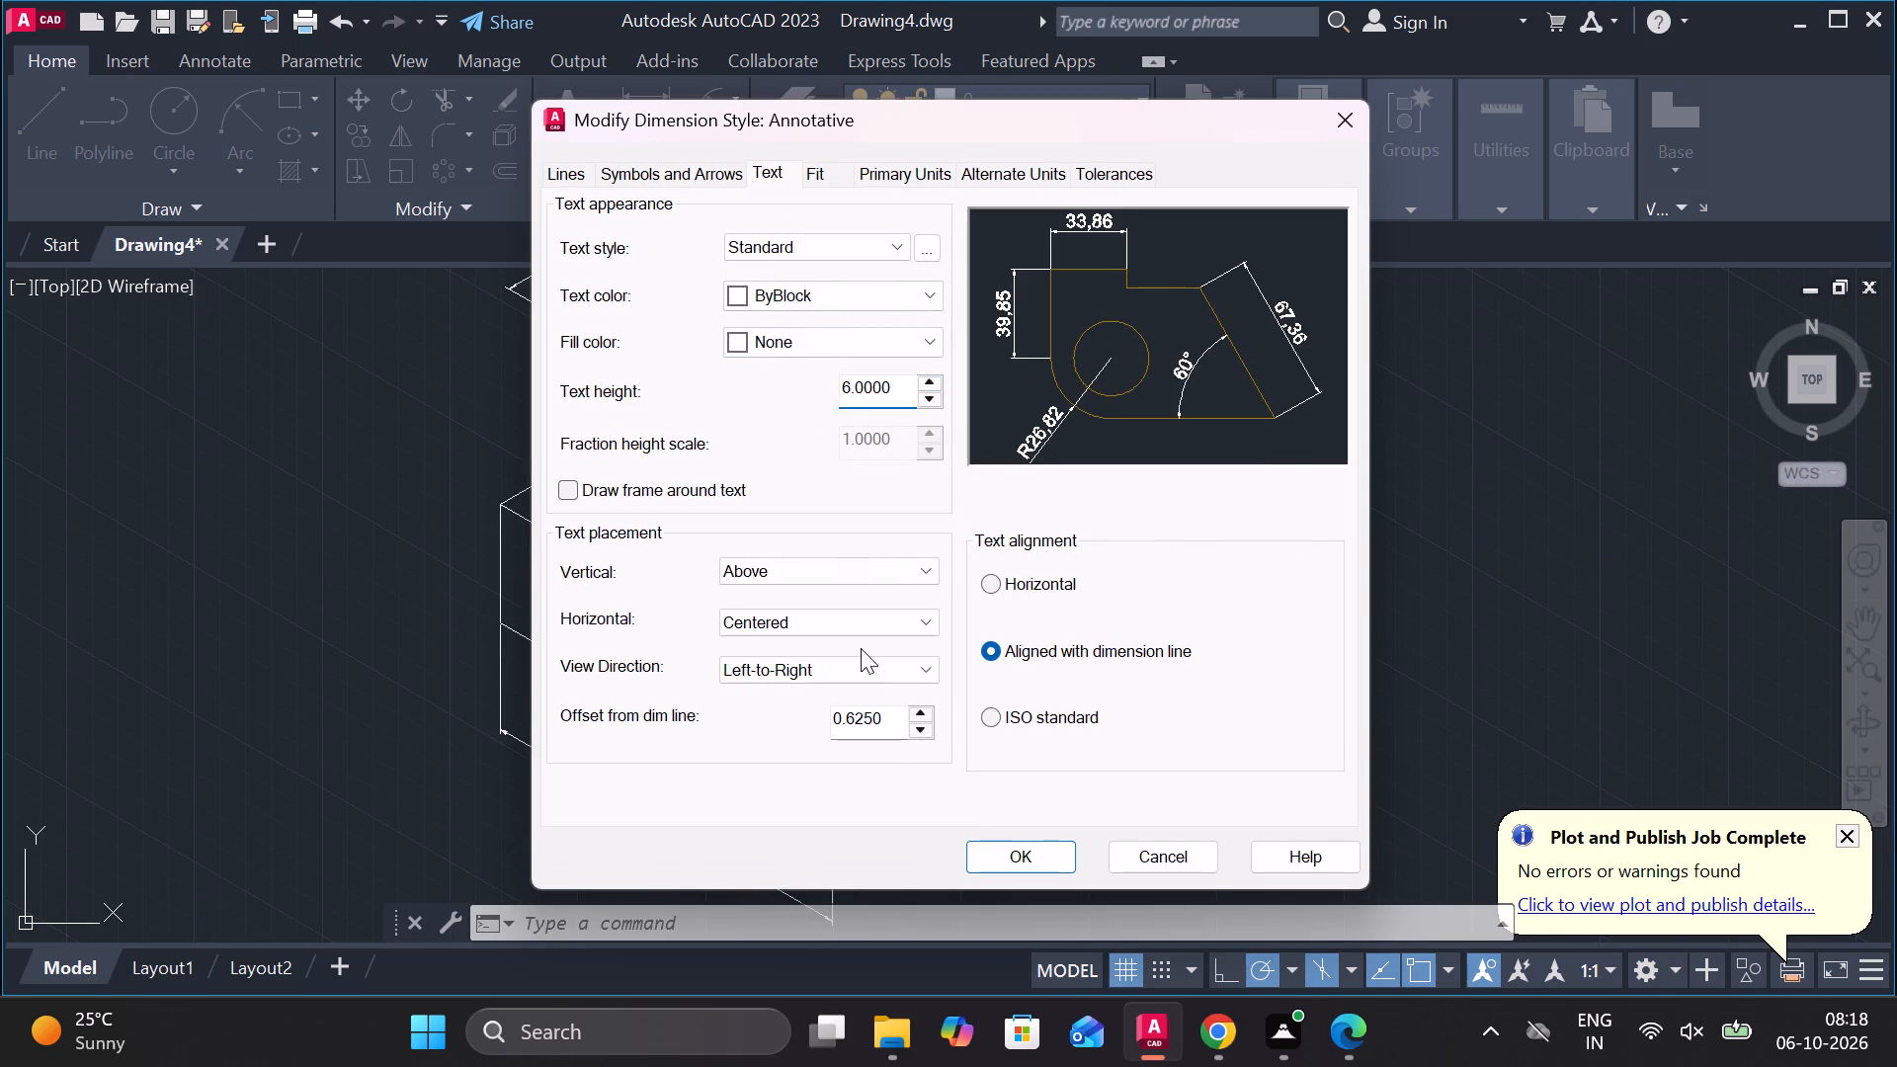
click(1024, 869)
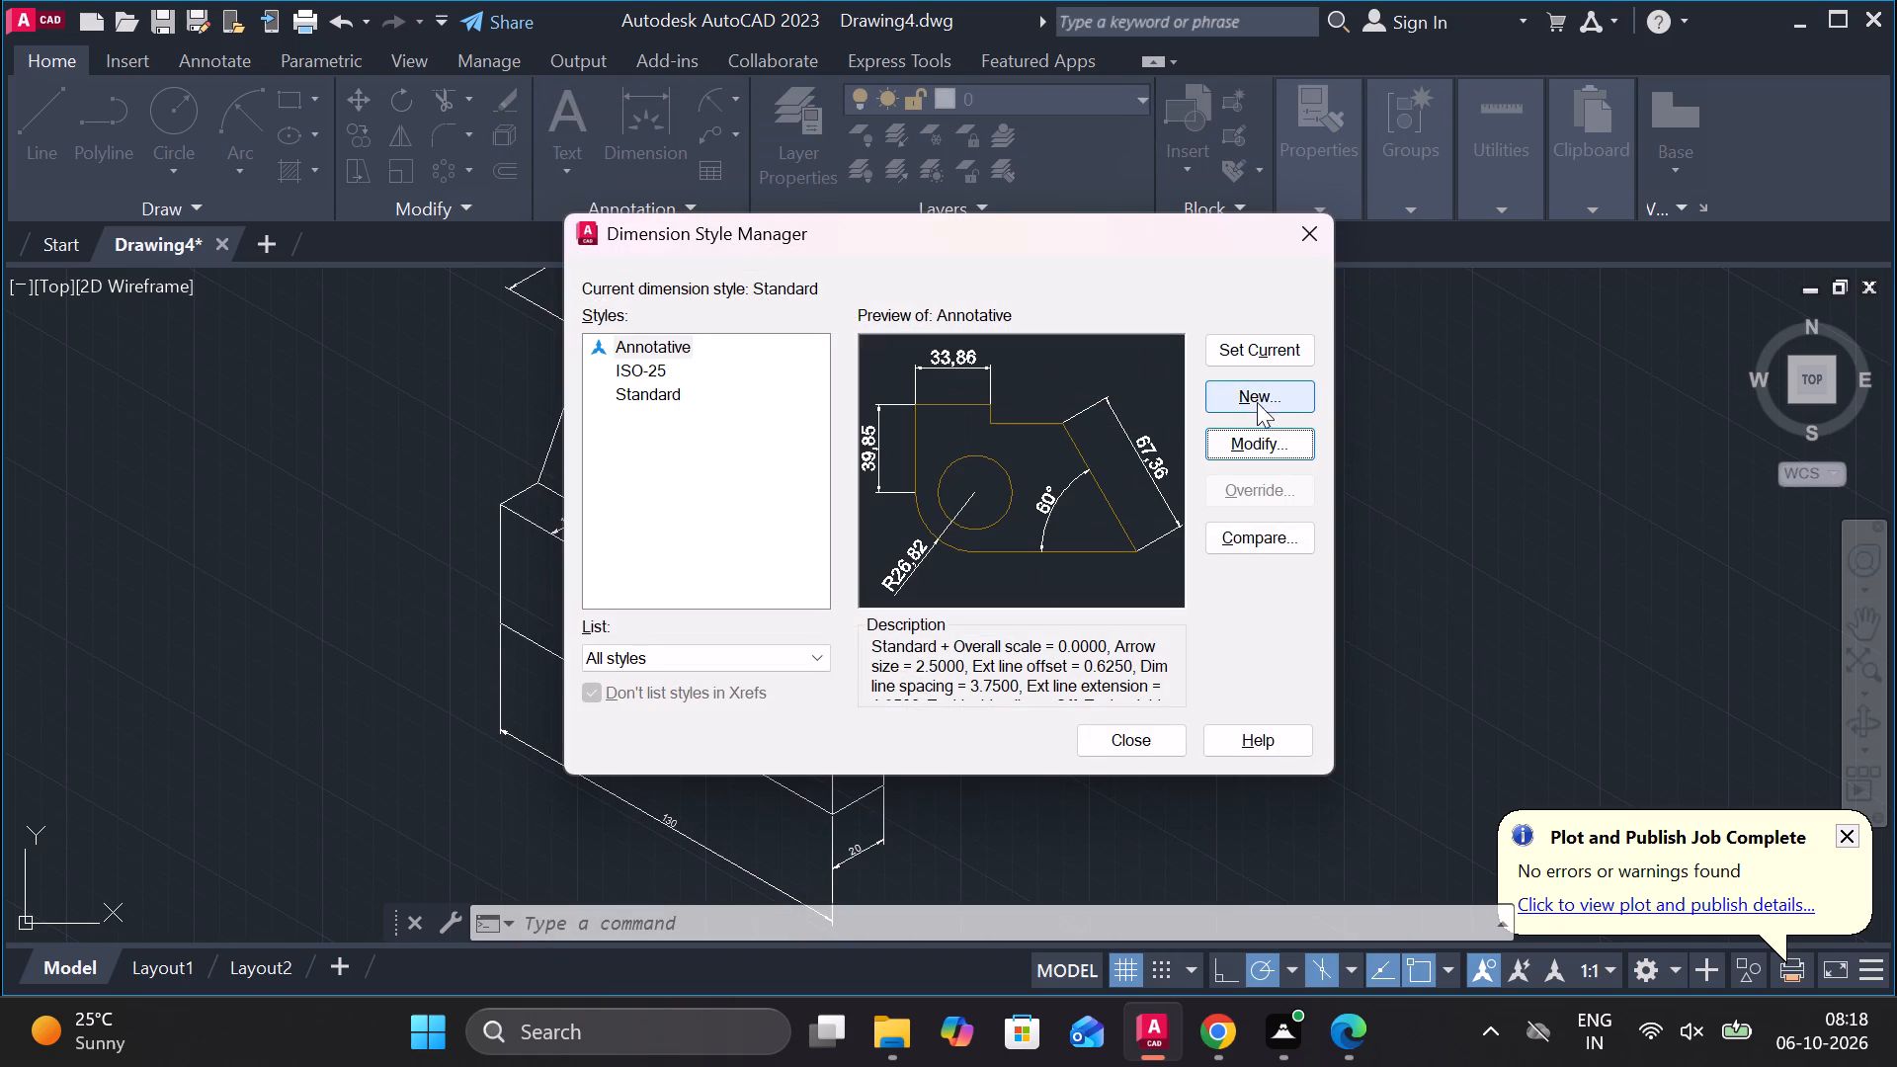
click(1244, 352)
click(1136, 735)
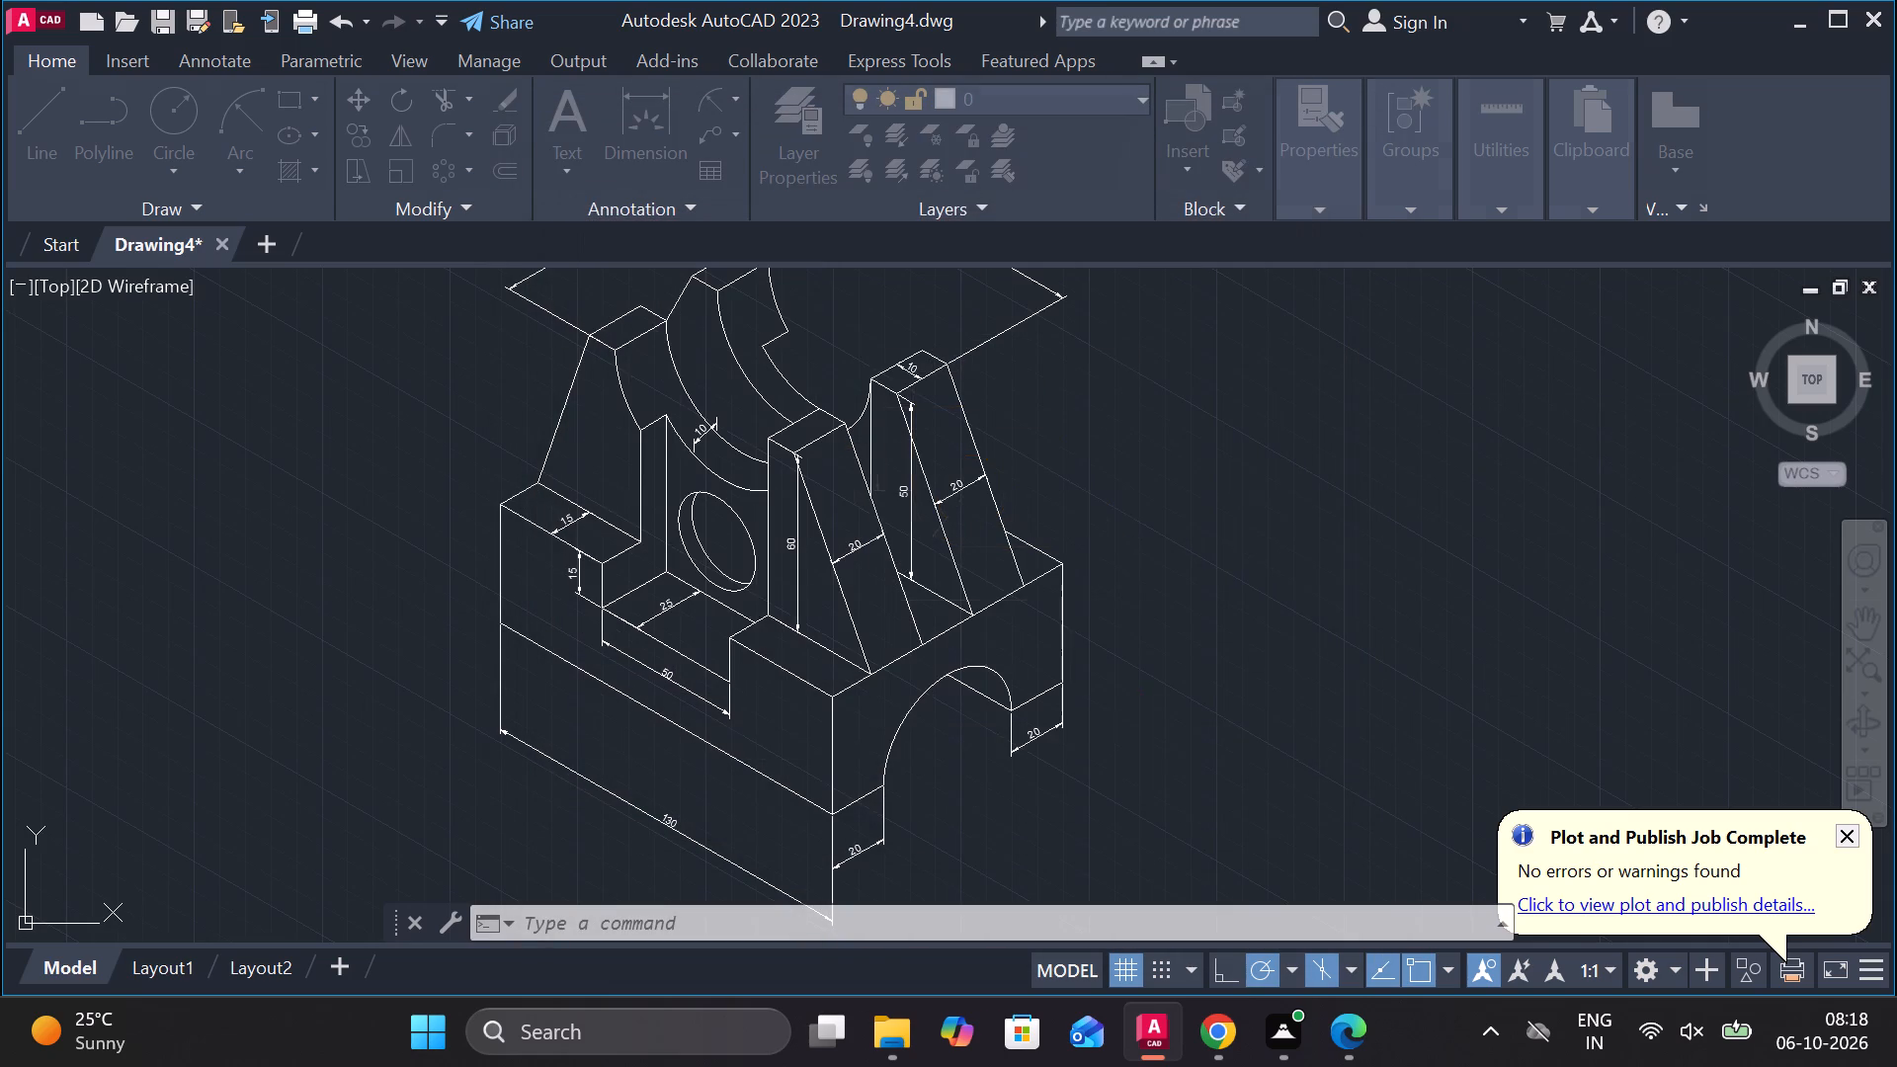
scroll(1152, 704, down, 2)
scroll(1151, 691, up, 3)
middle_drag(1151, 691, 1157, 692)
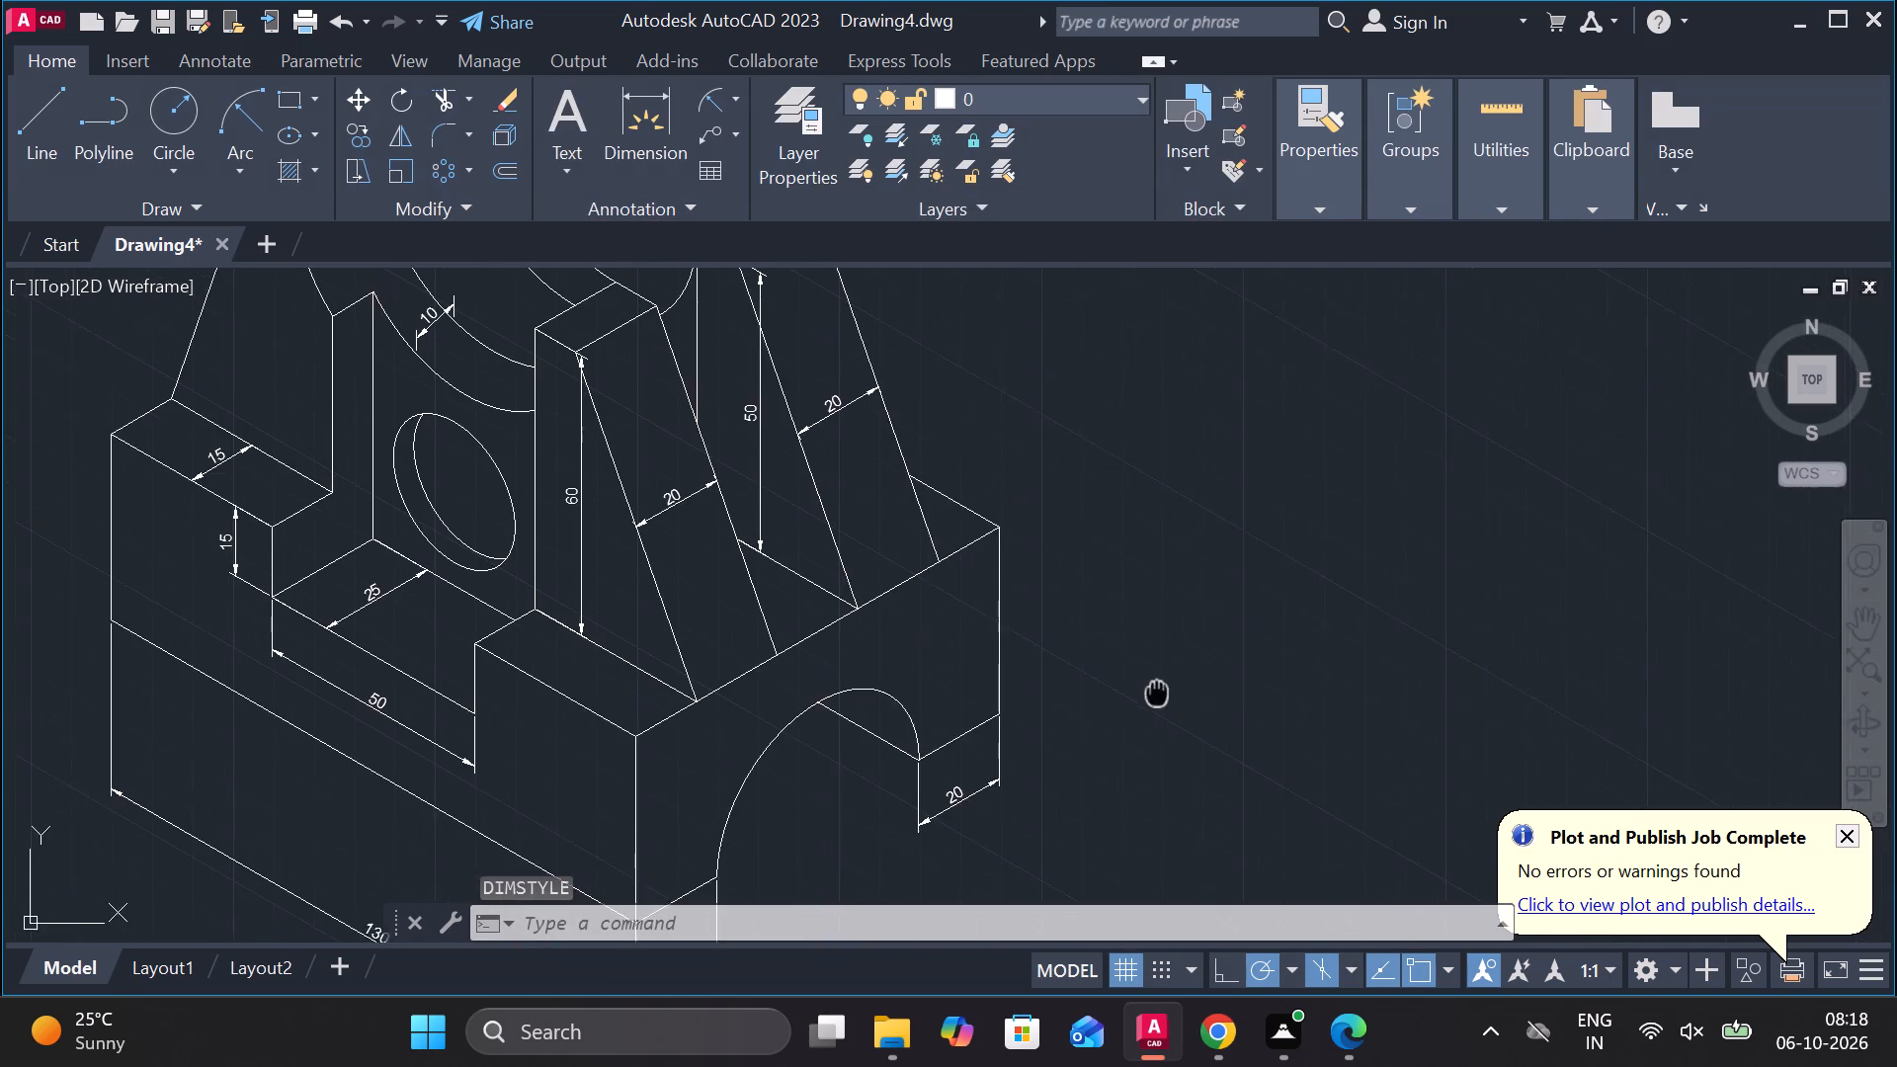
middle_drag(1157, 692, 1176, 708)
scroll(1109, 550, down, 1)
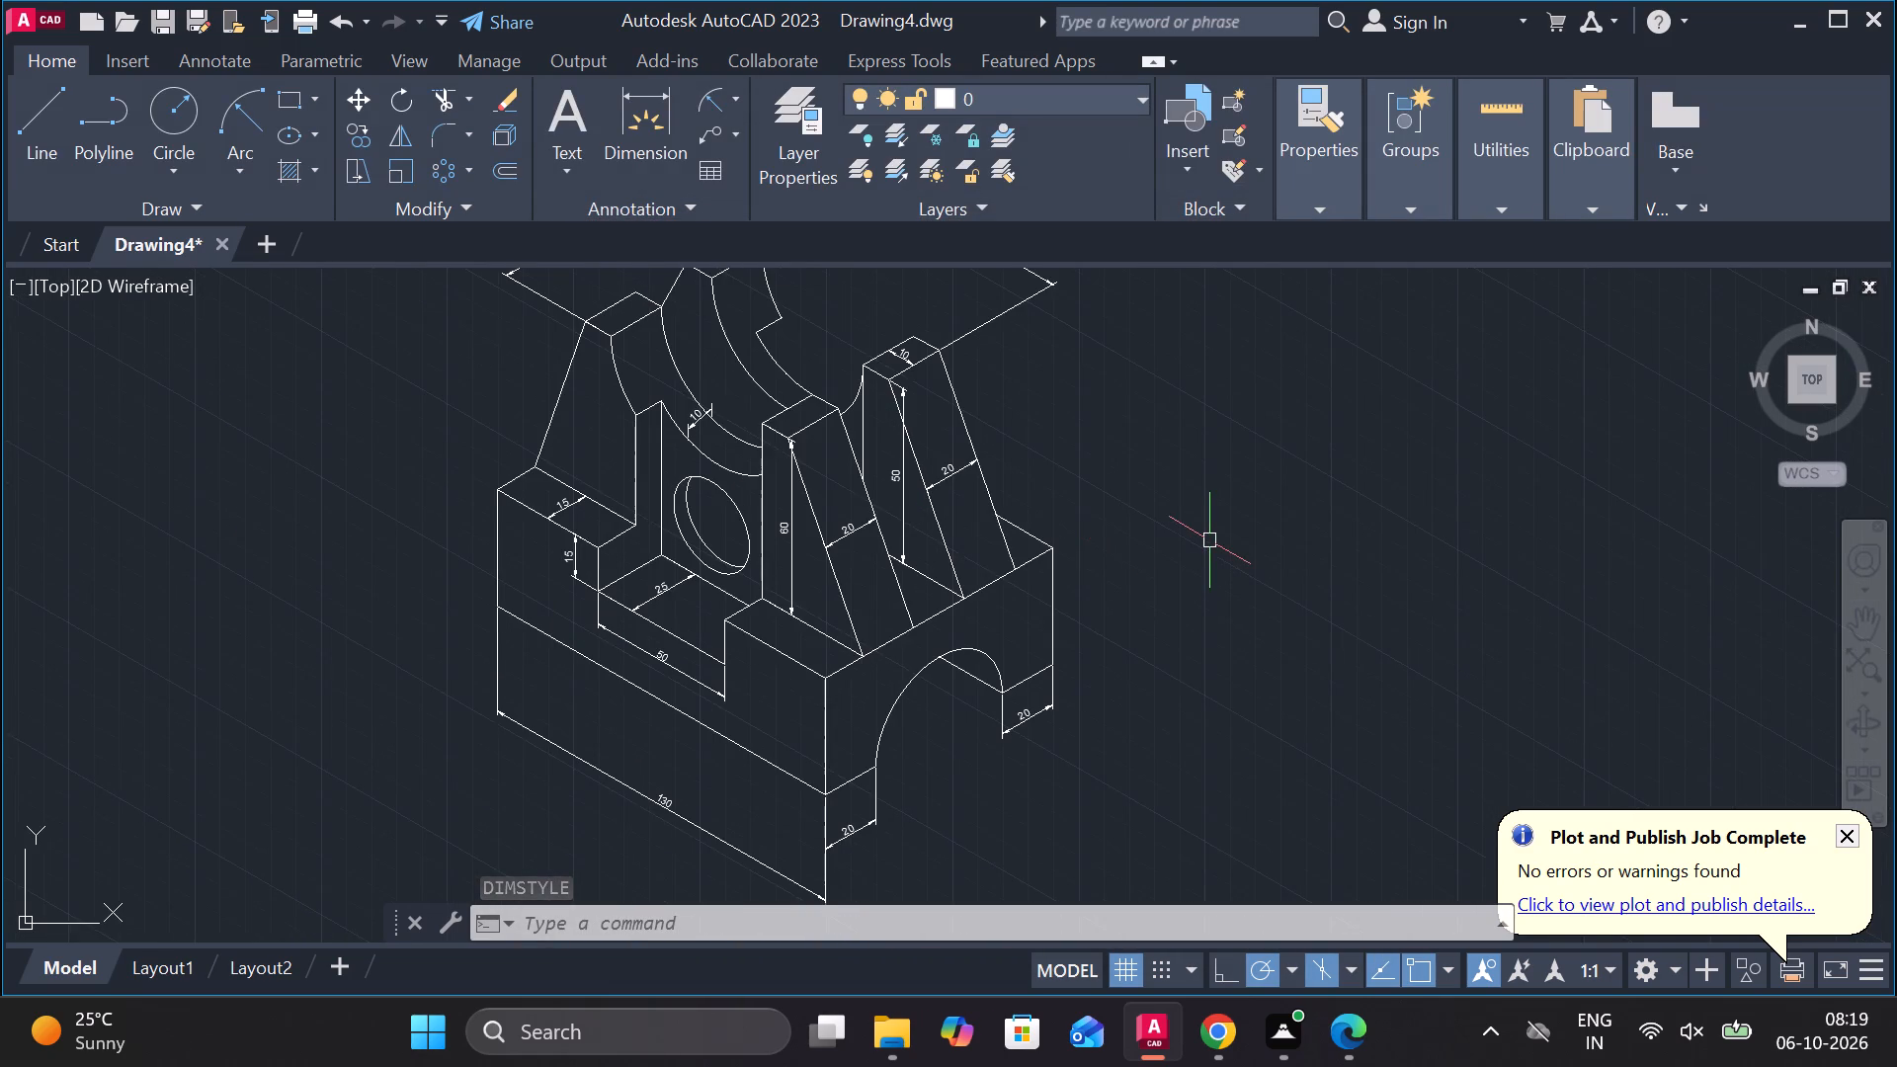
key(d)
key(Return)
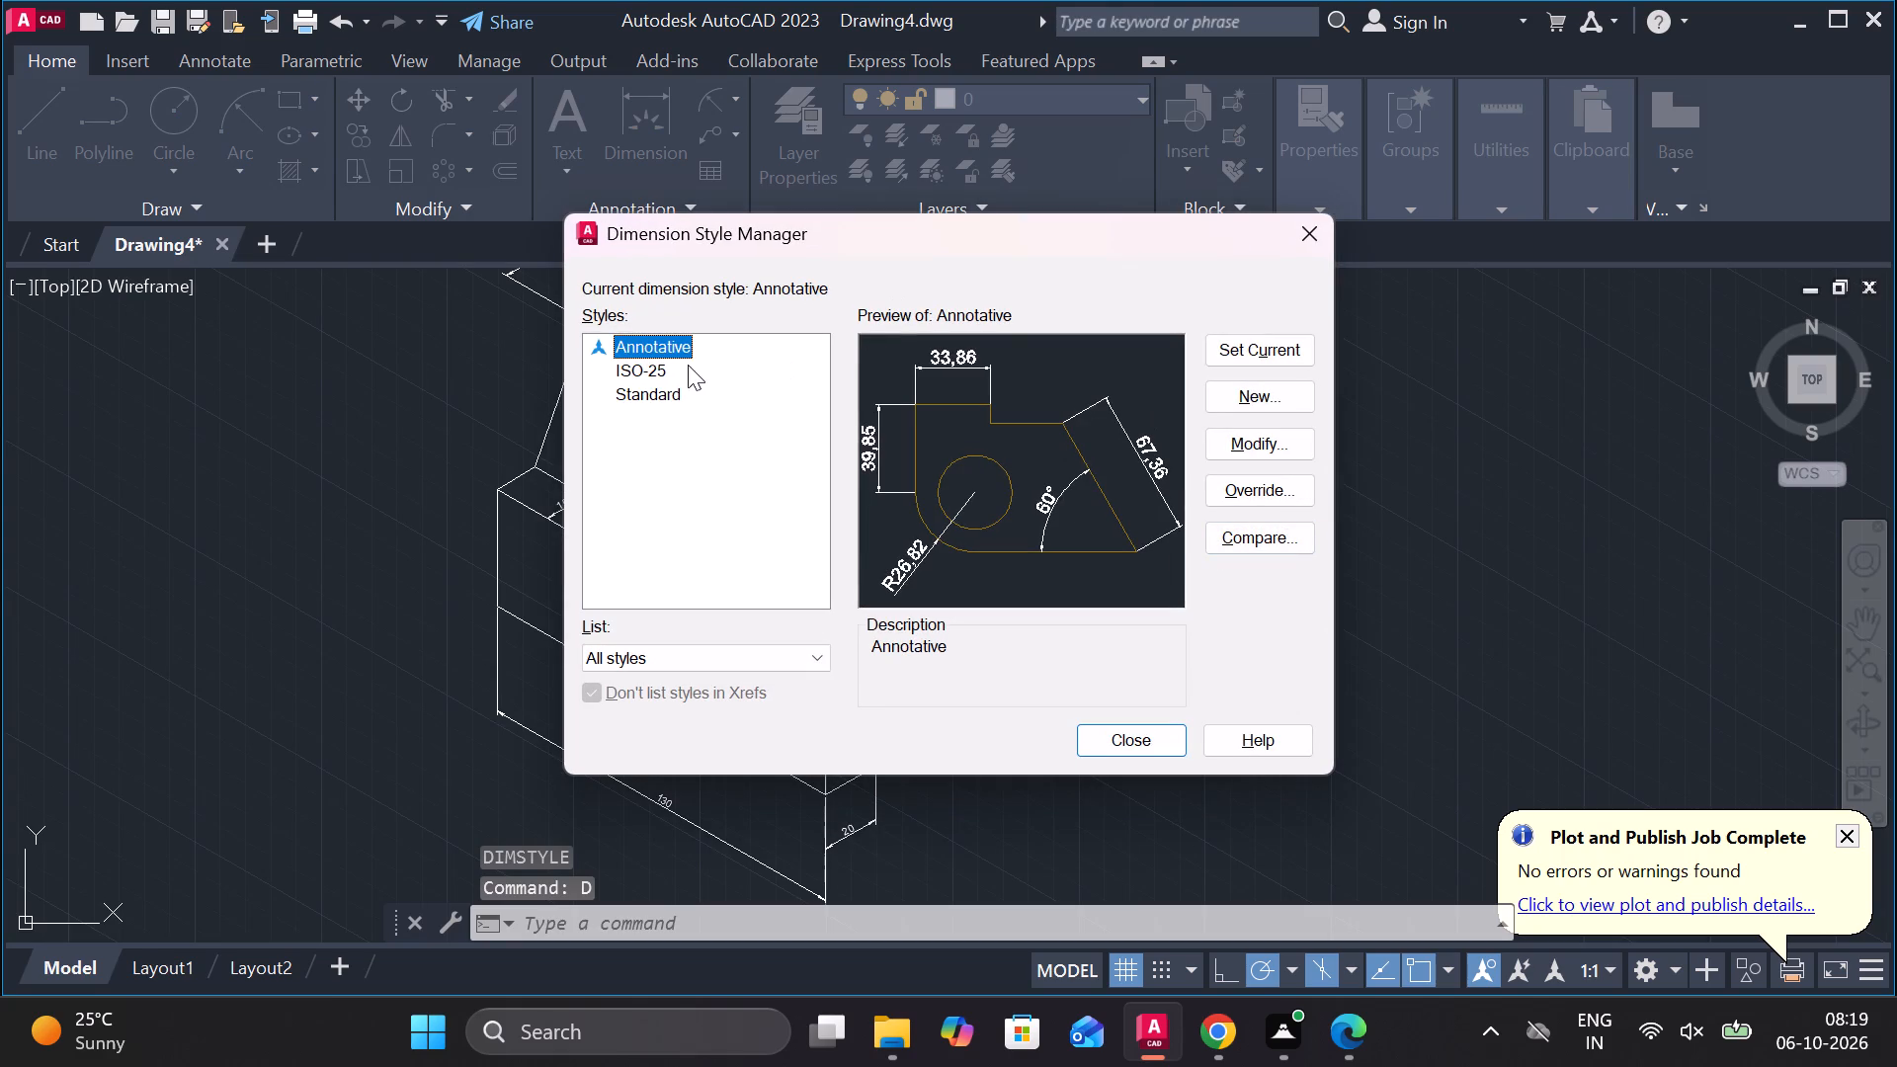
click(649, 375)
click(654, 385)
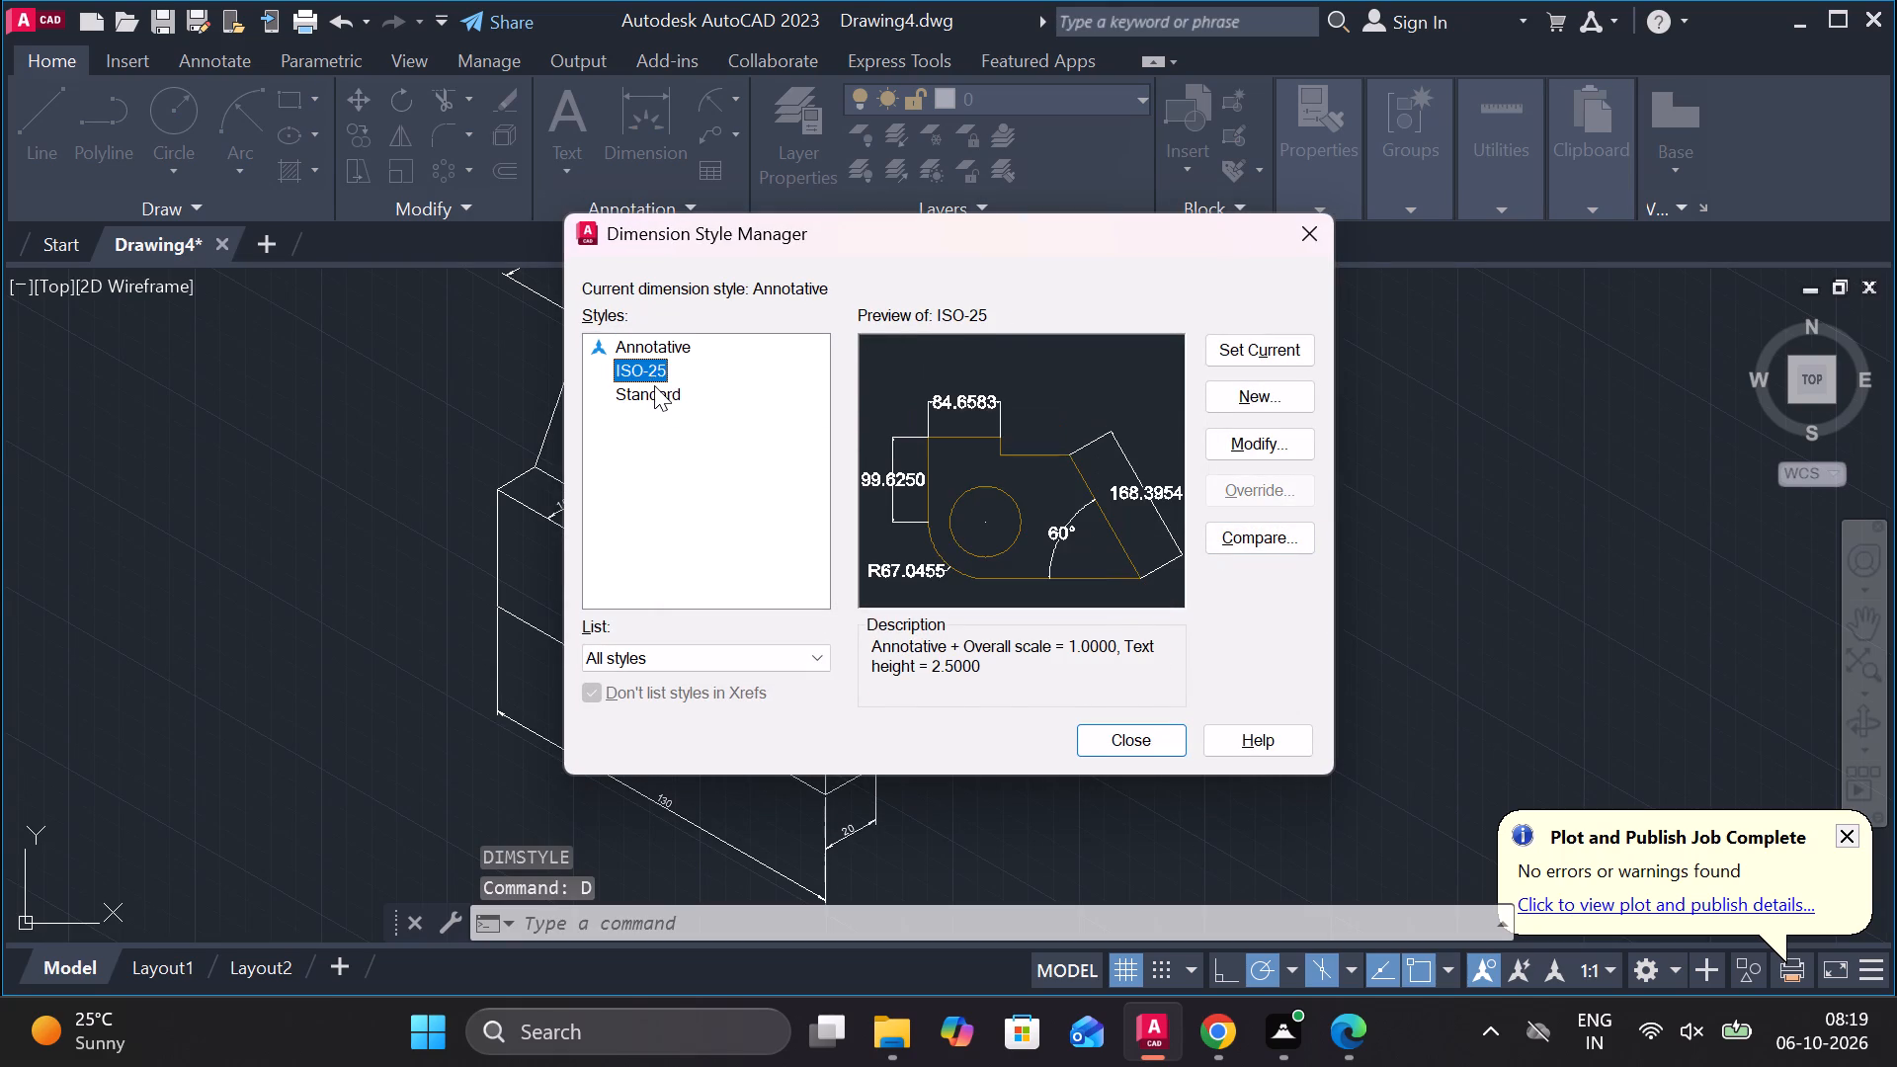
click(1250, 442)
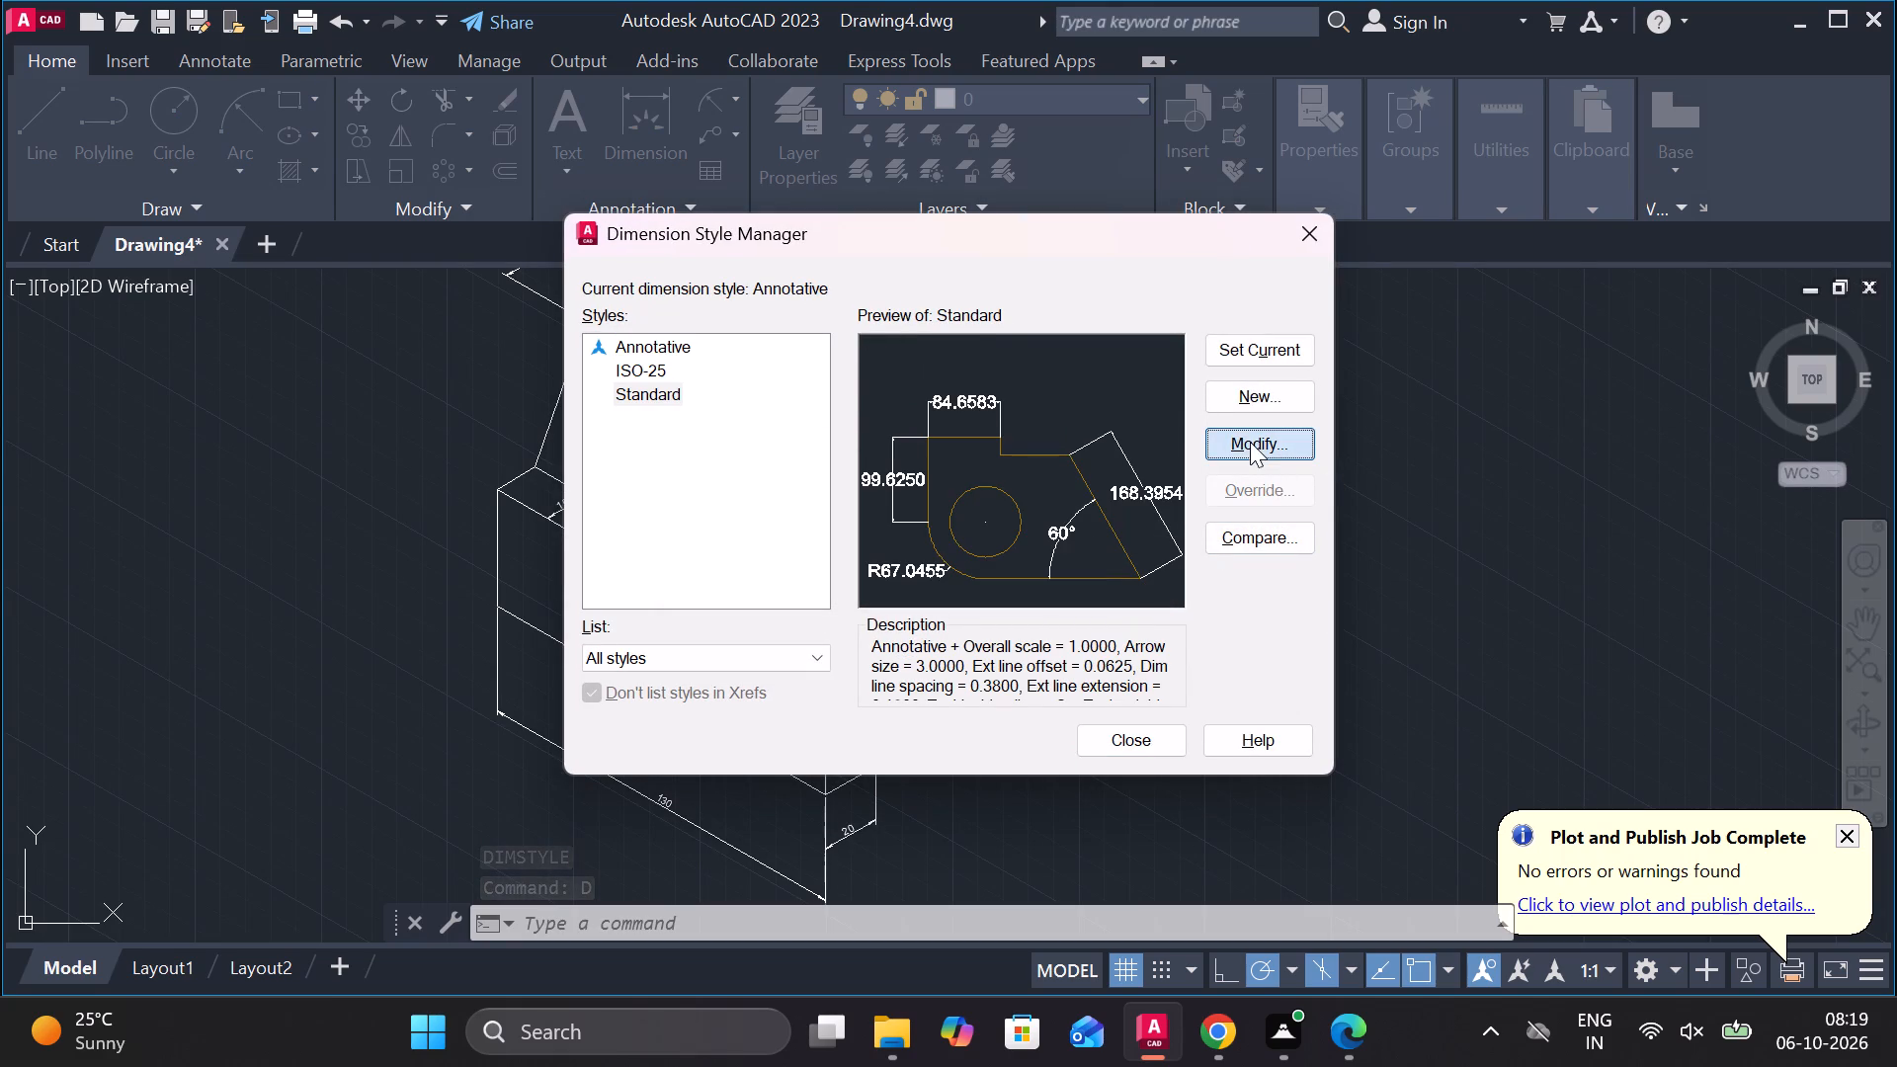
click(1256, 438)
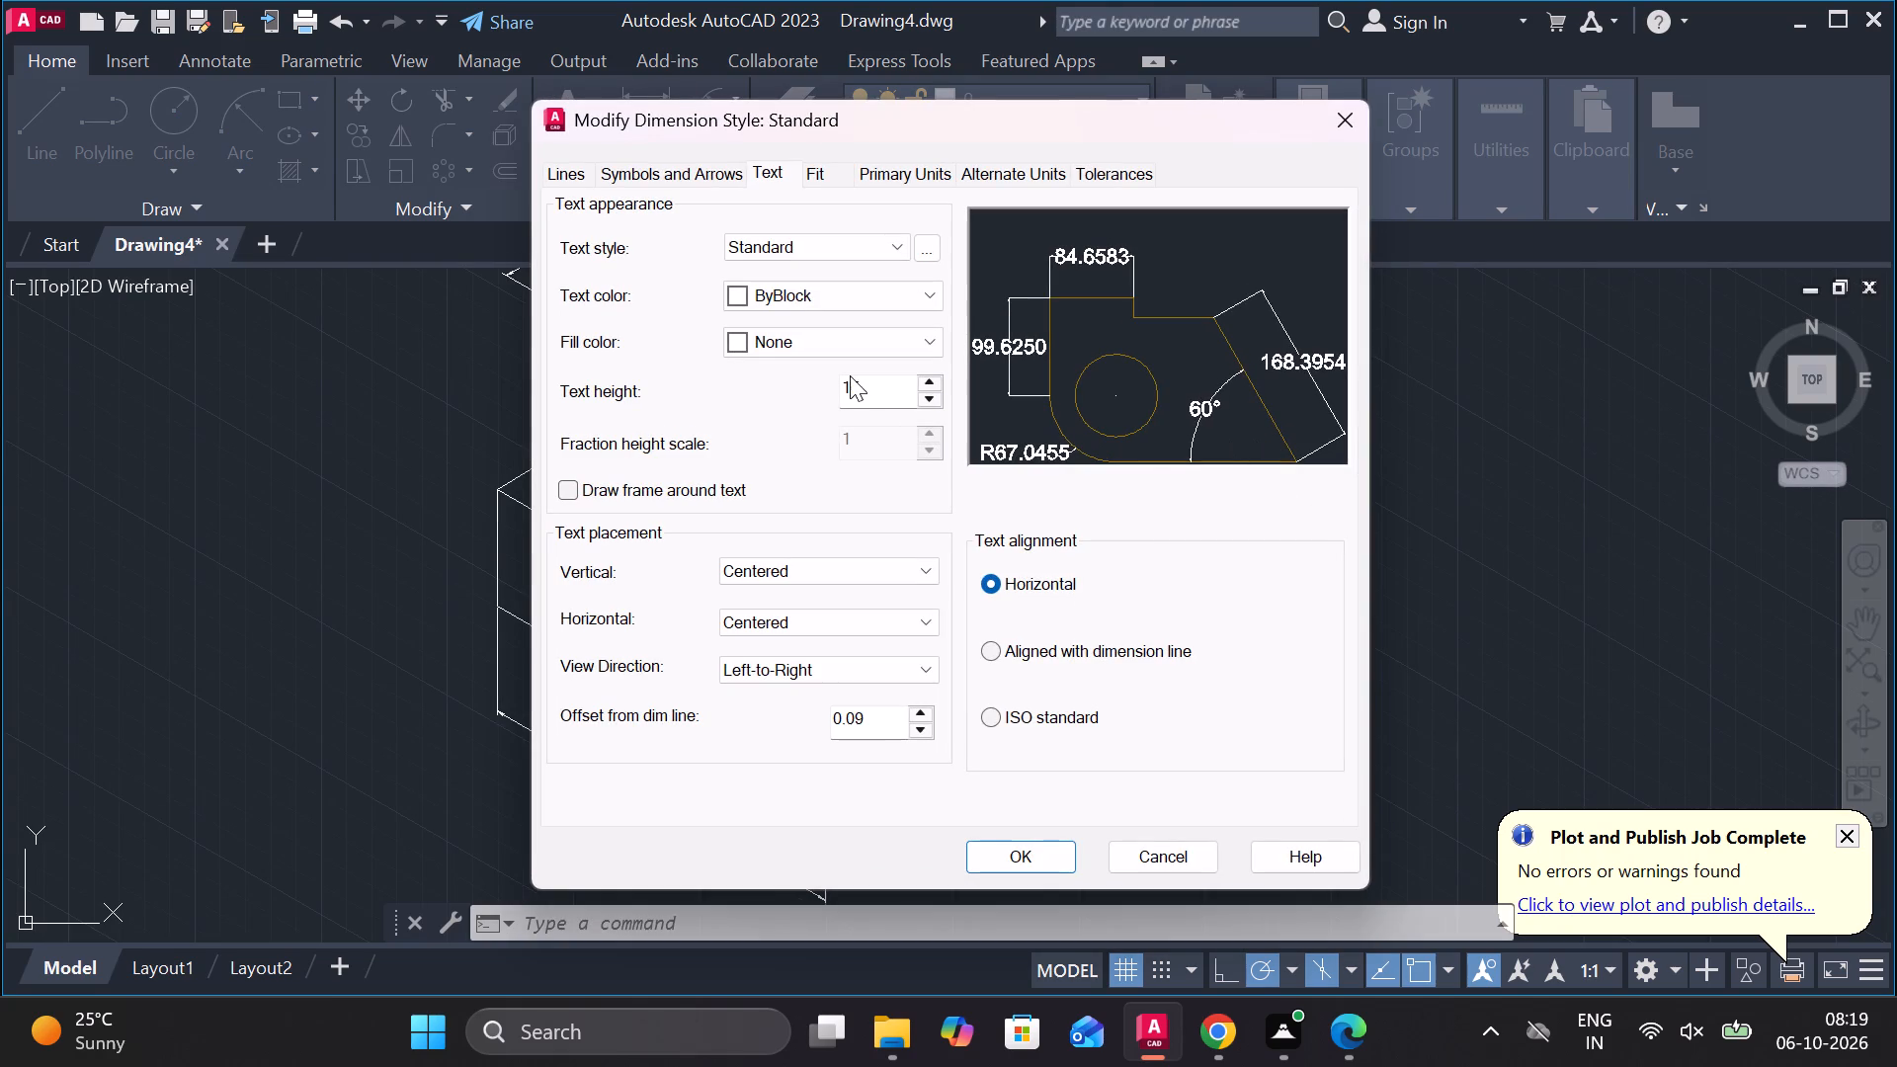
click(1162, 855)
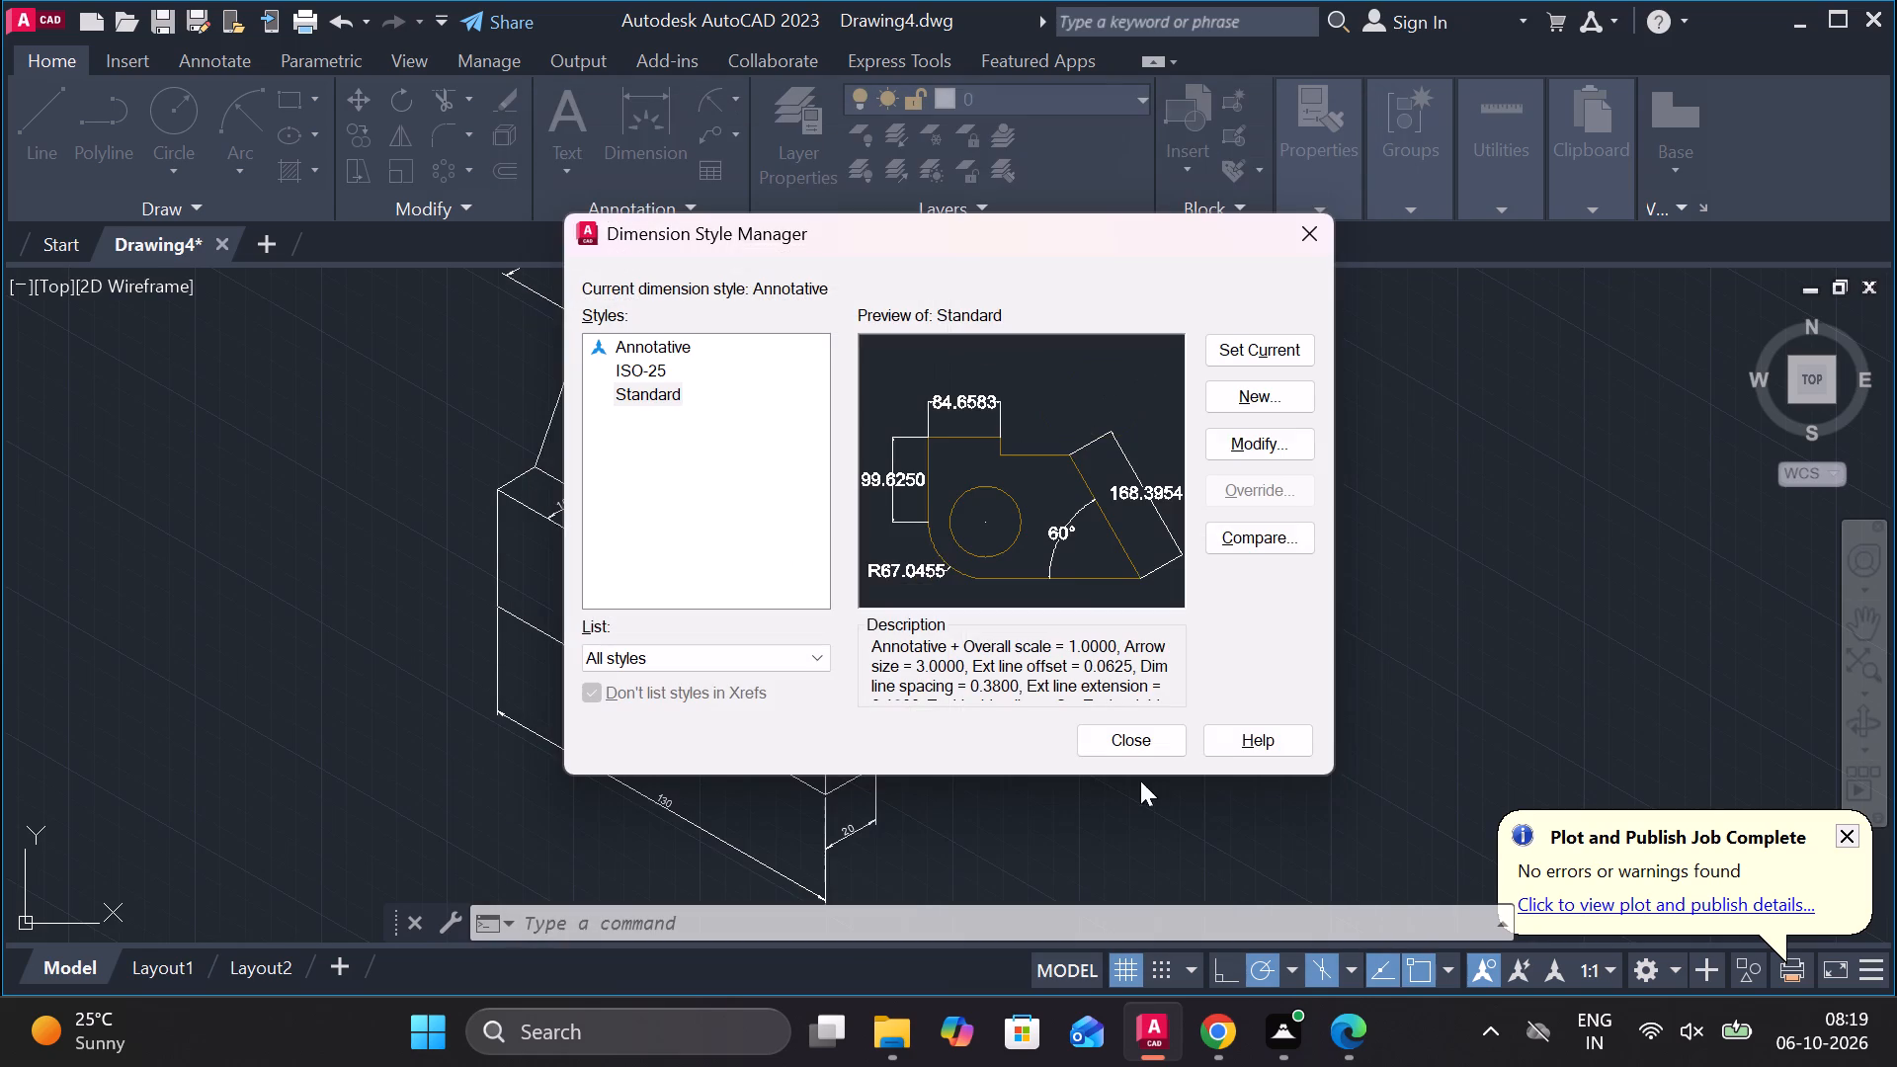
Set the ISO-25 dimension style's text height to 10 and make that style current.
click(658, 359)
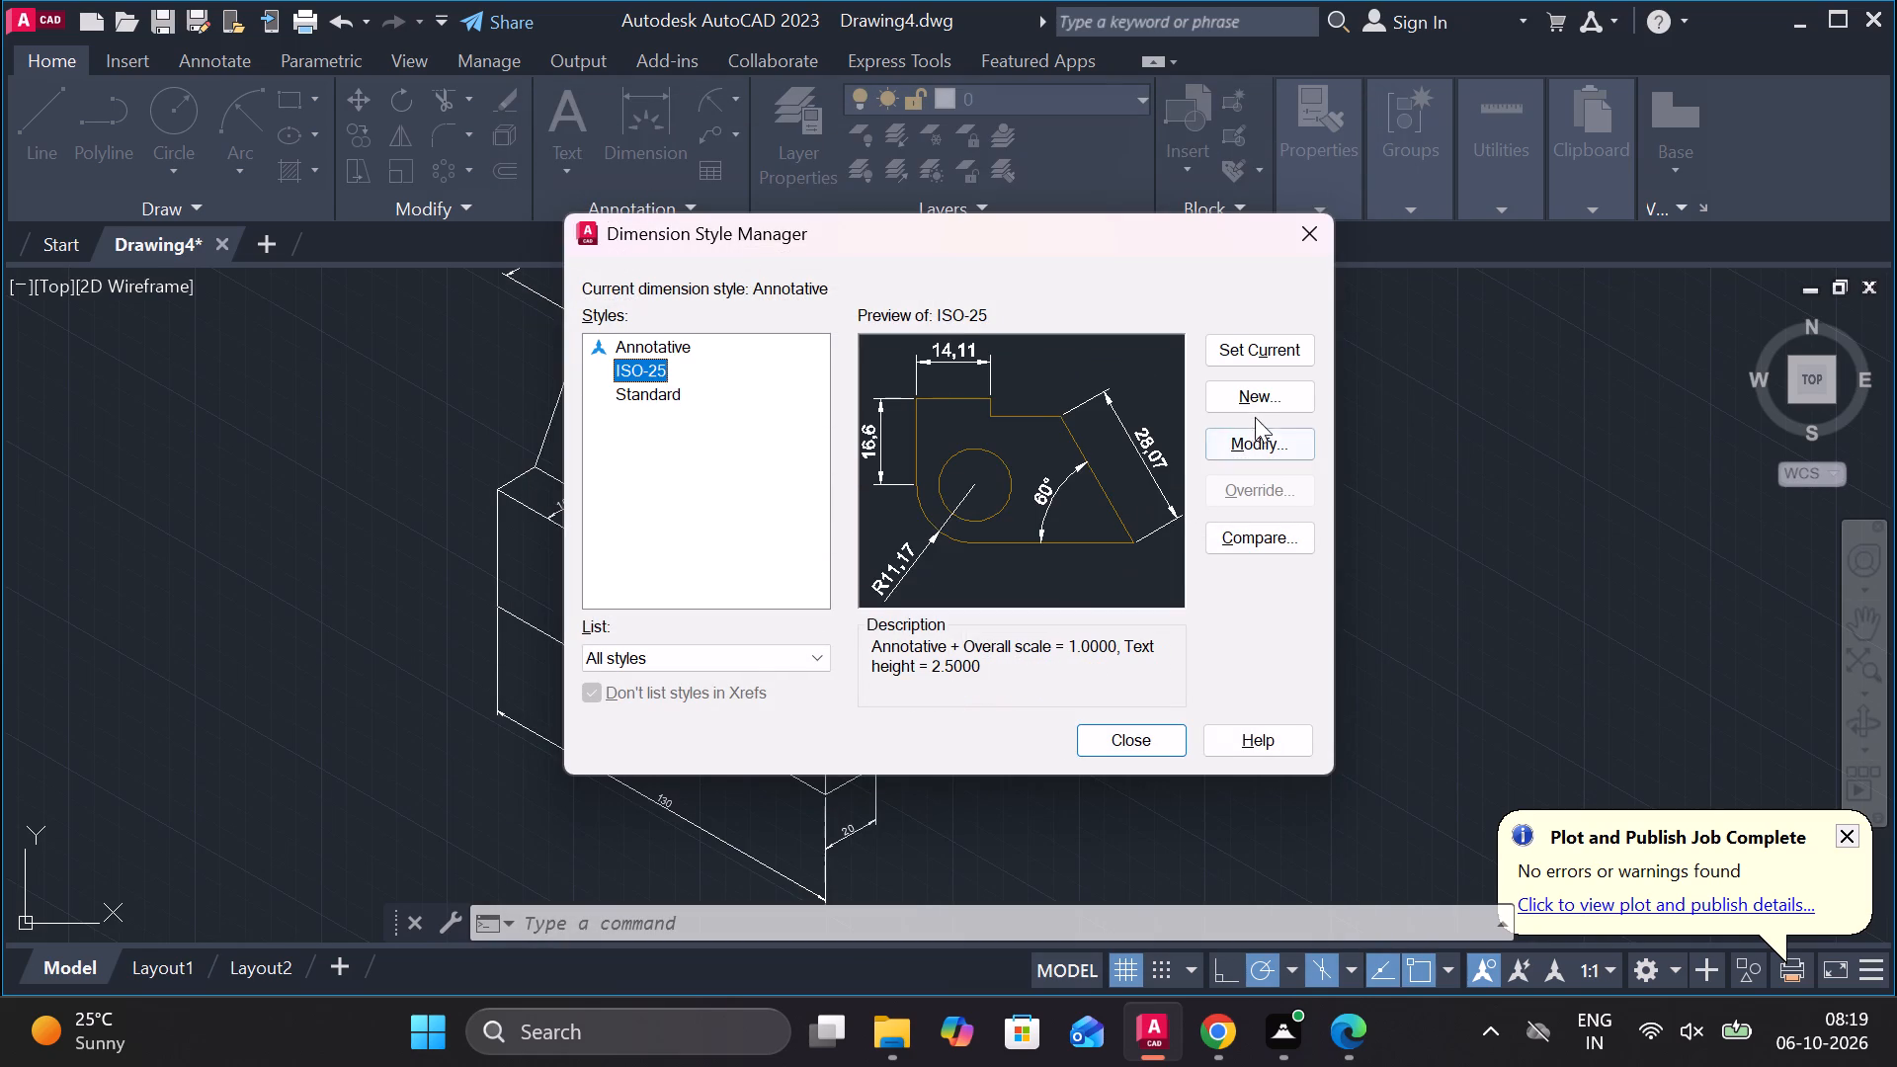
click(1262, 437)
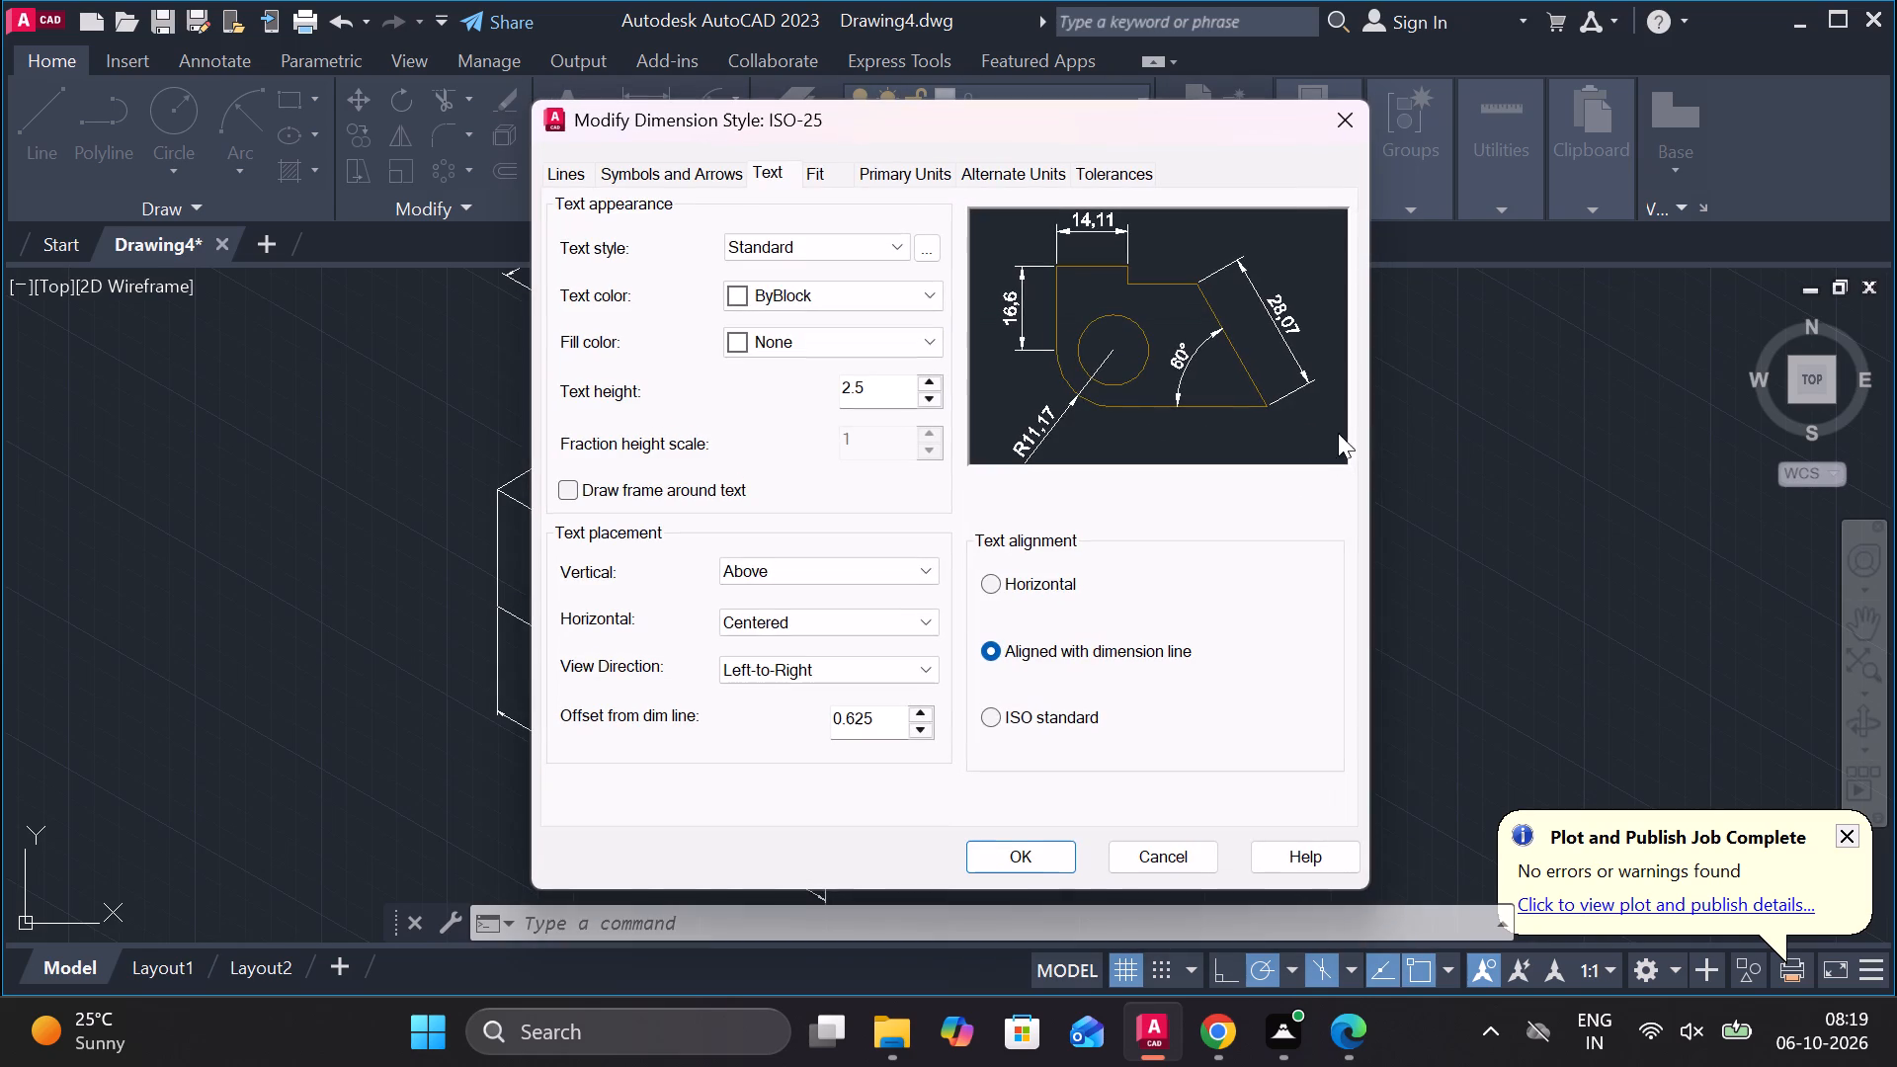
drag(872, 391, 761, 382)
key(1)
key(0)
key(Return)
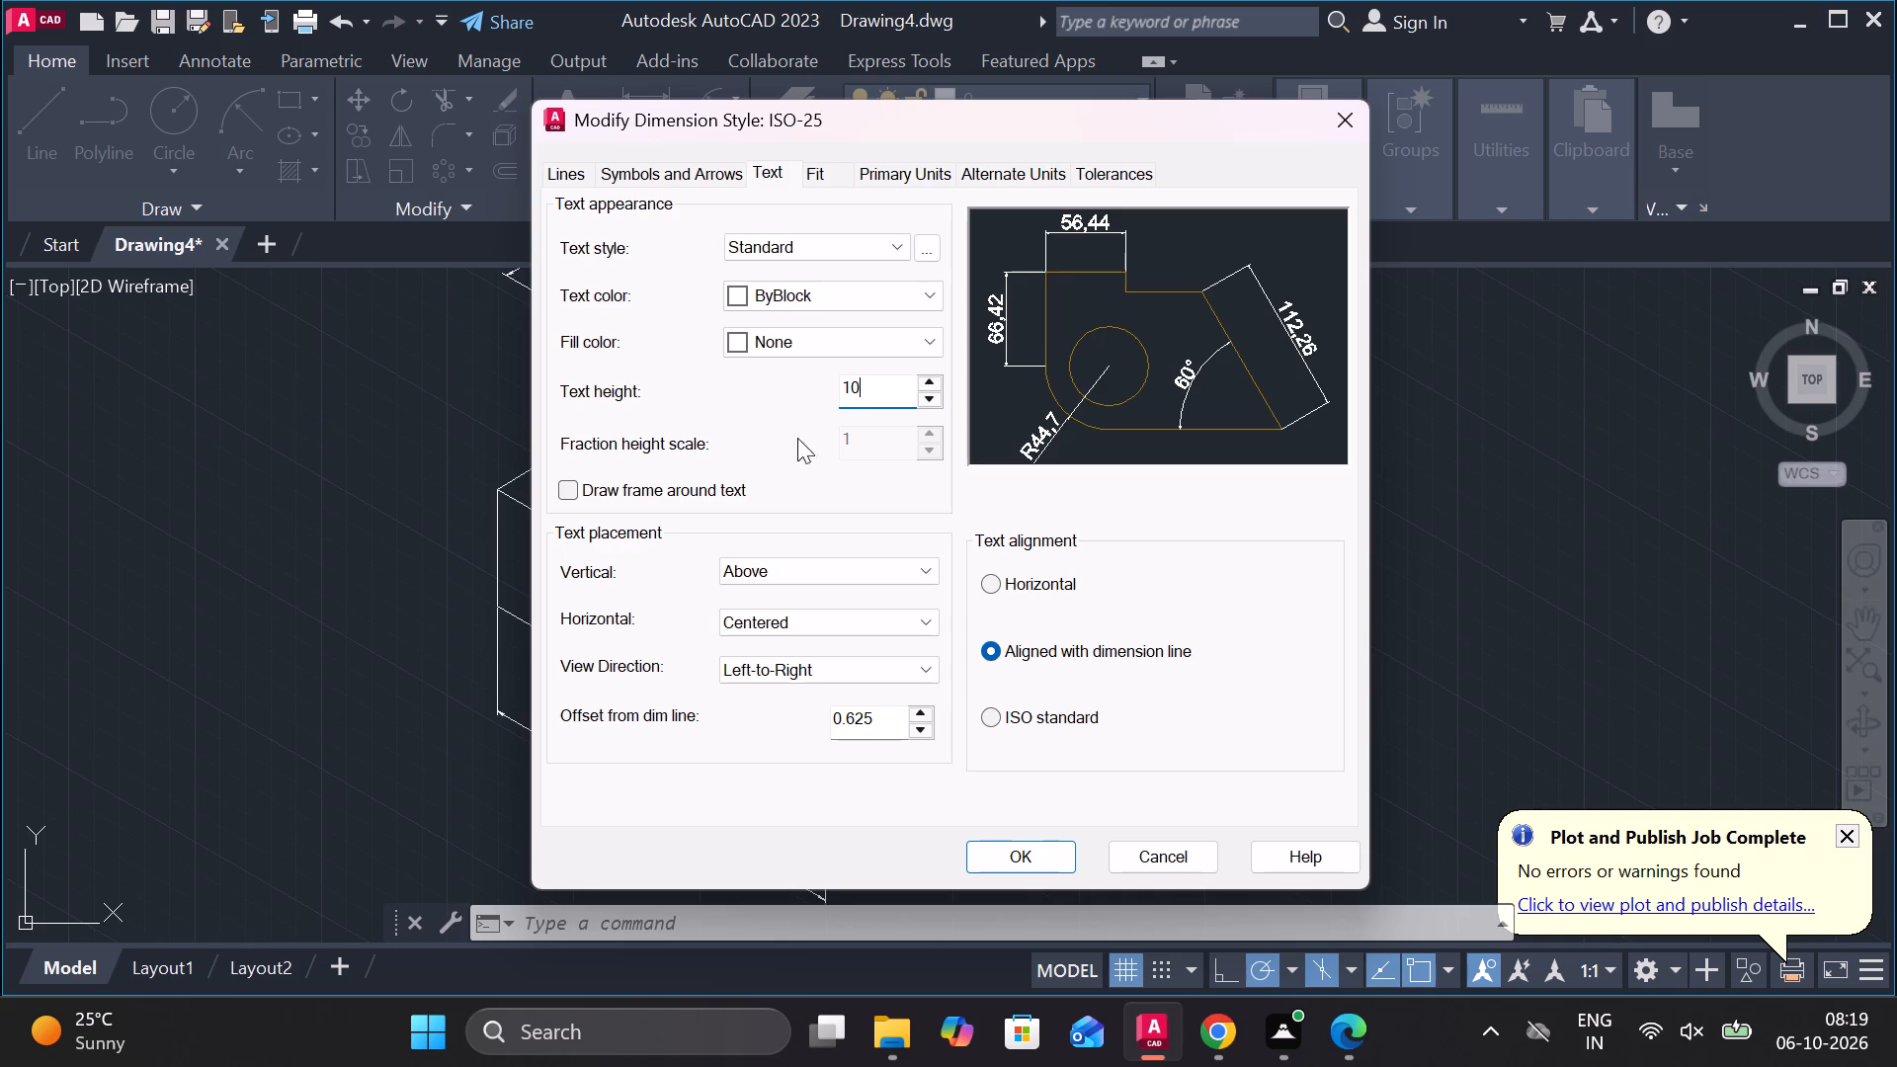
click(1030, 869)
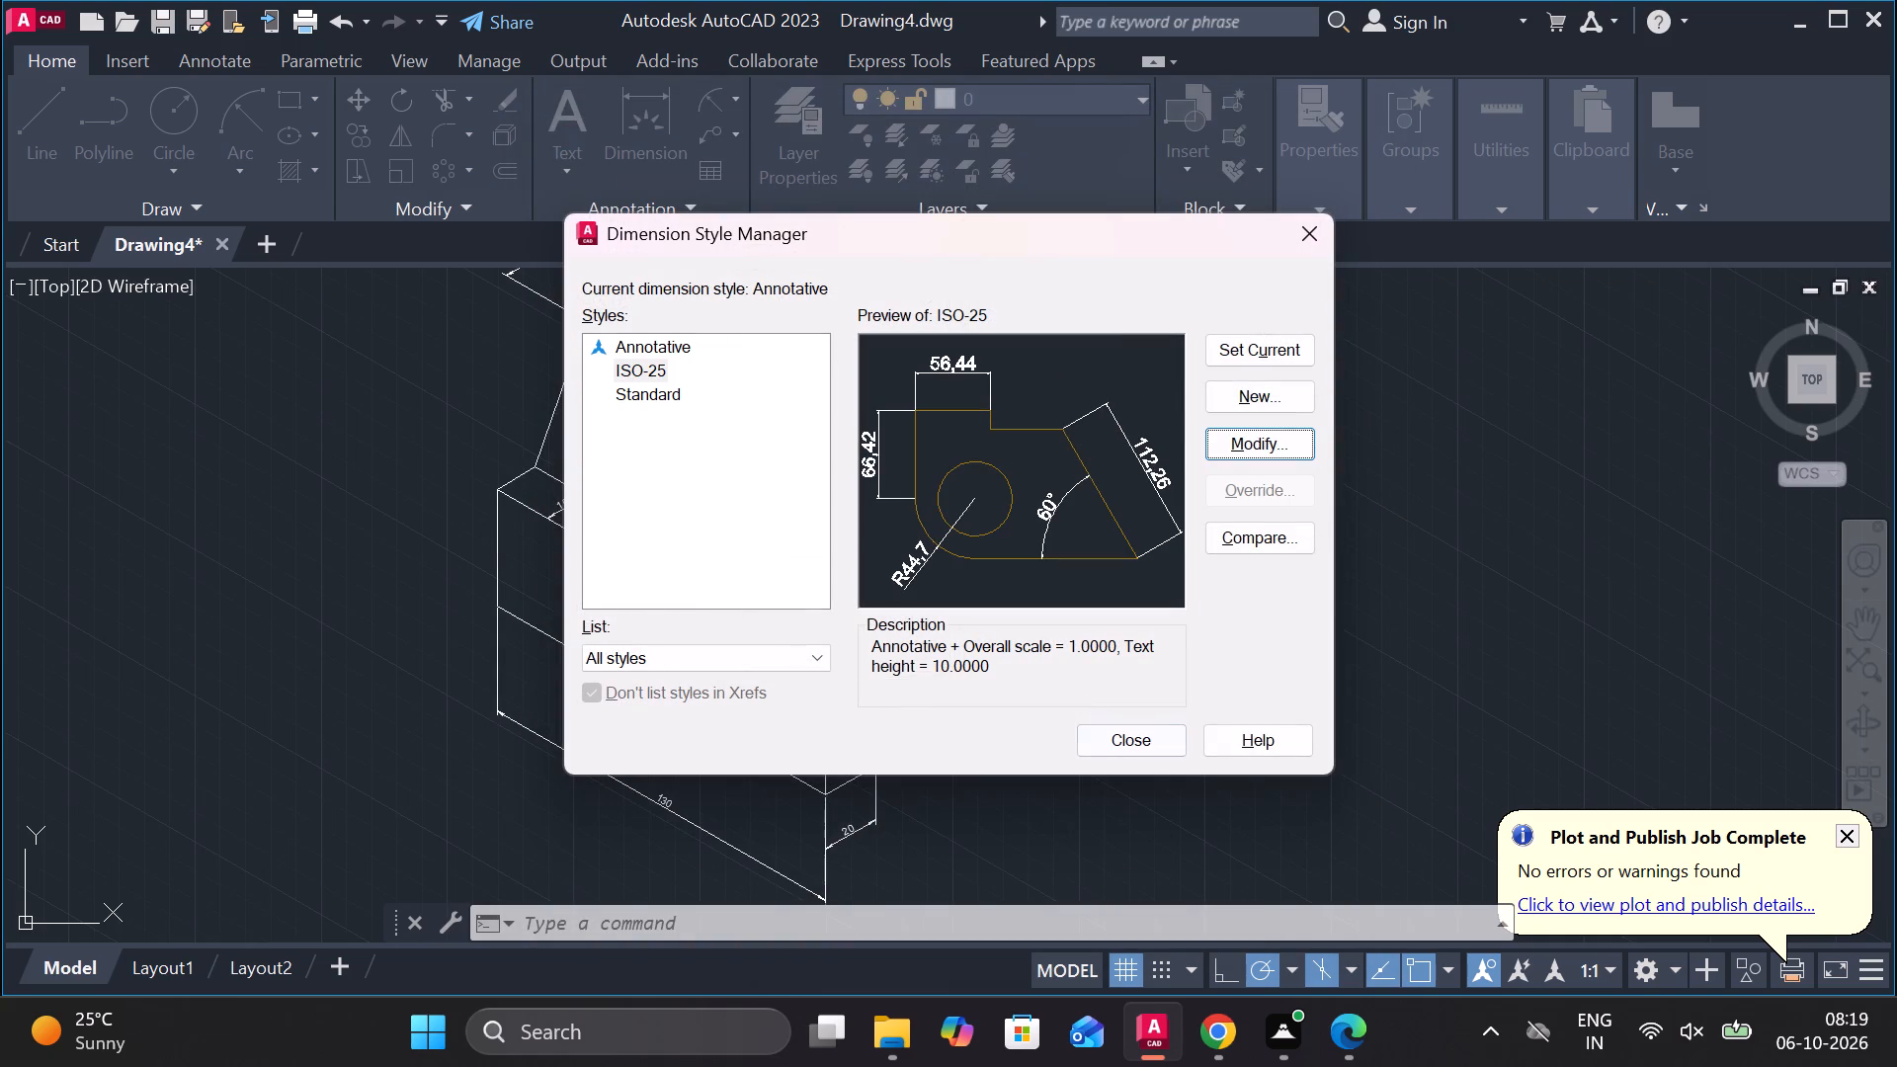
click(1250, 334)
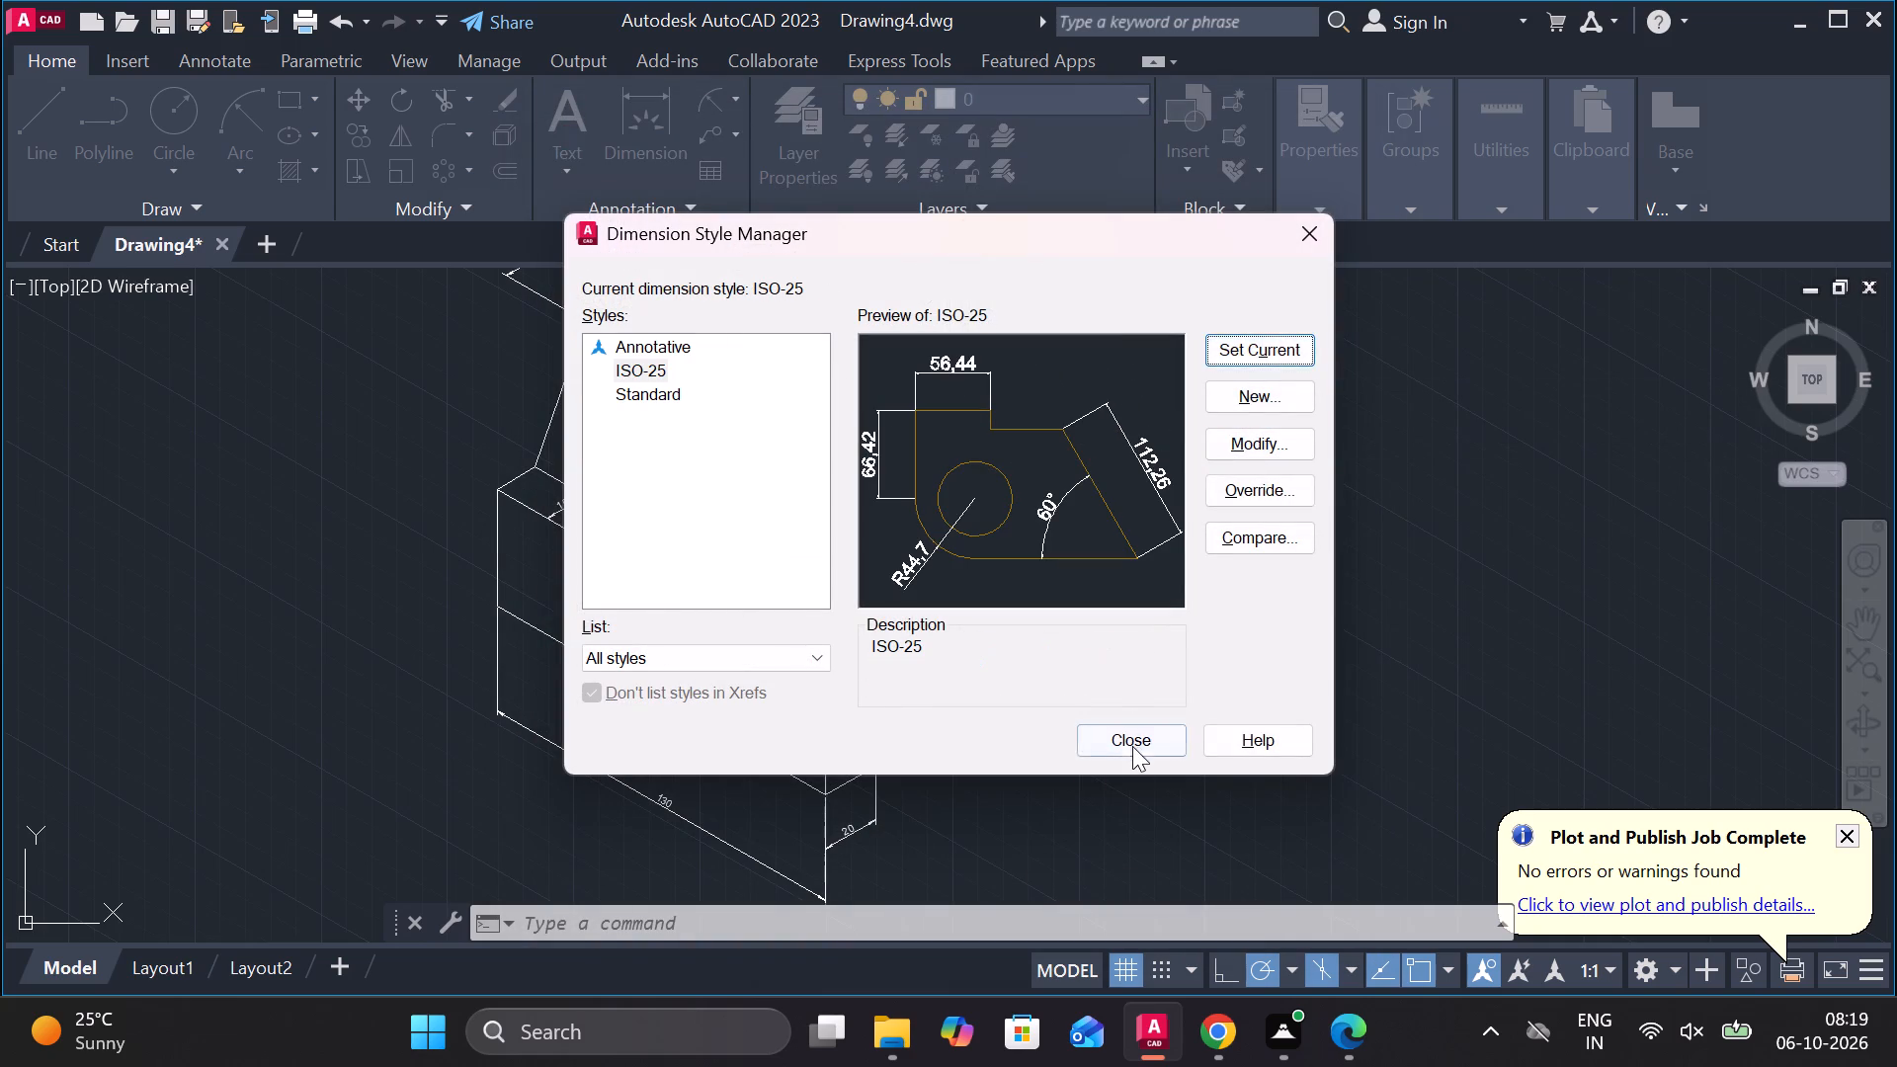
click(1132, 746)
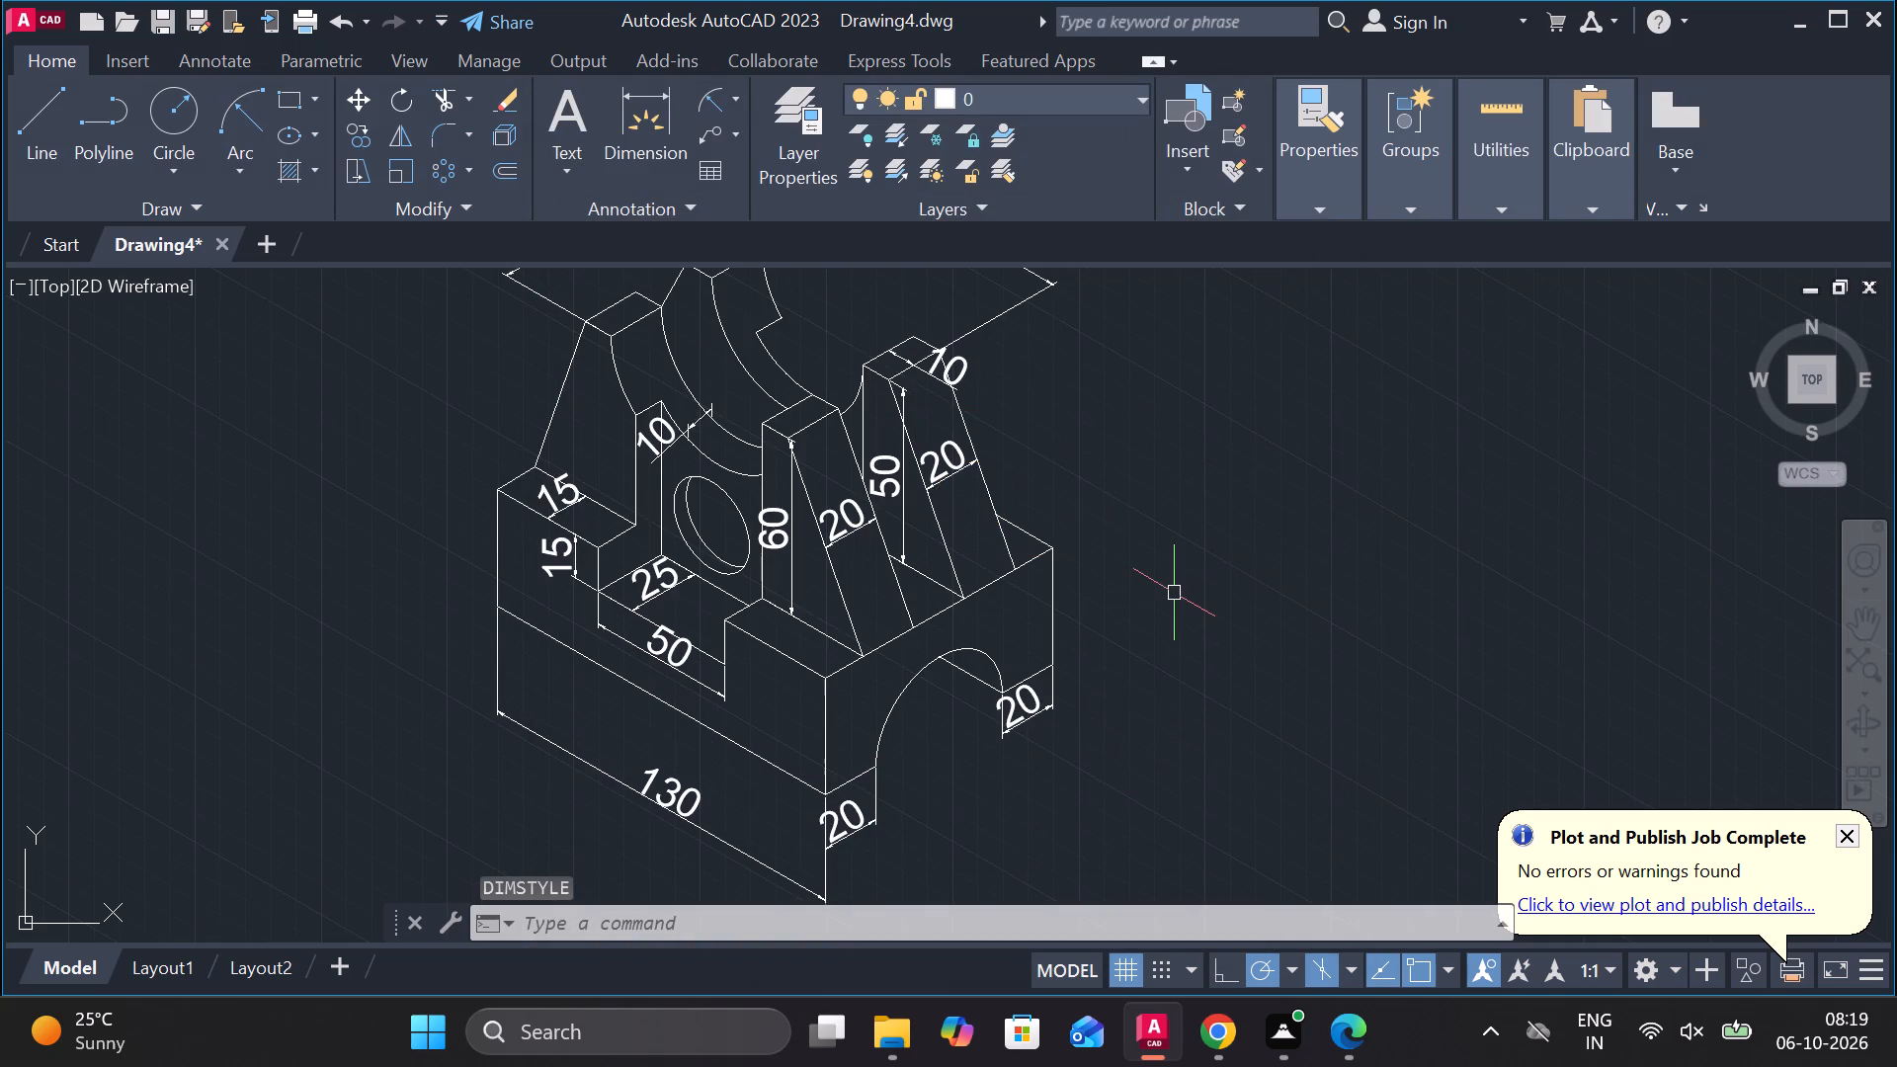
Modify the ISO-25 dimension style to arrow size 3, text height 6 and ISO standard text alignment, and set it current.
key(d)
key(Return)
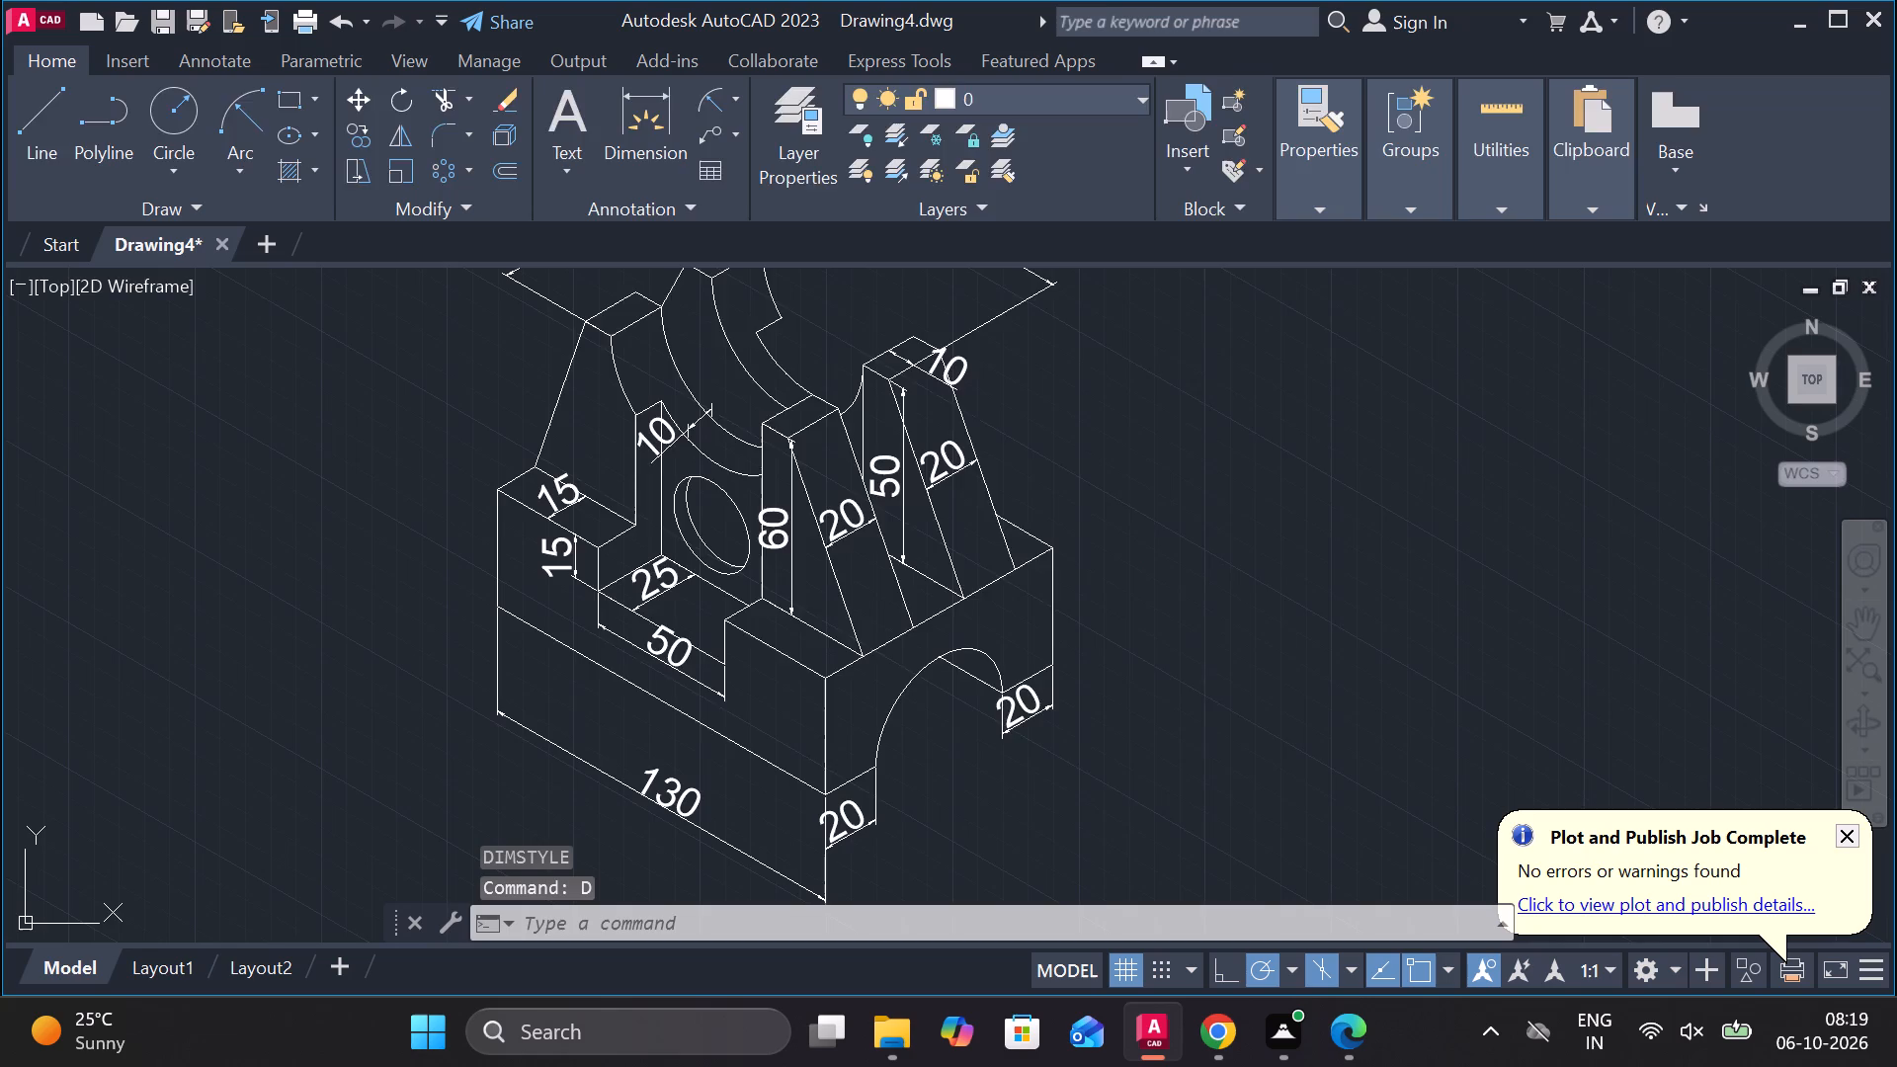
click(1242, 447)
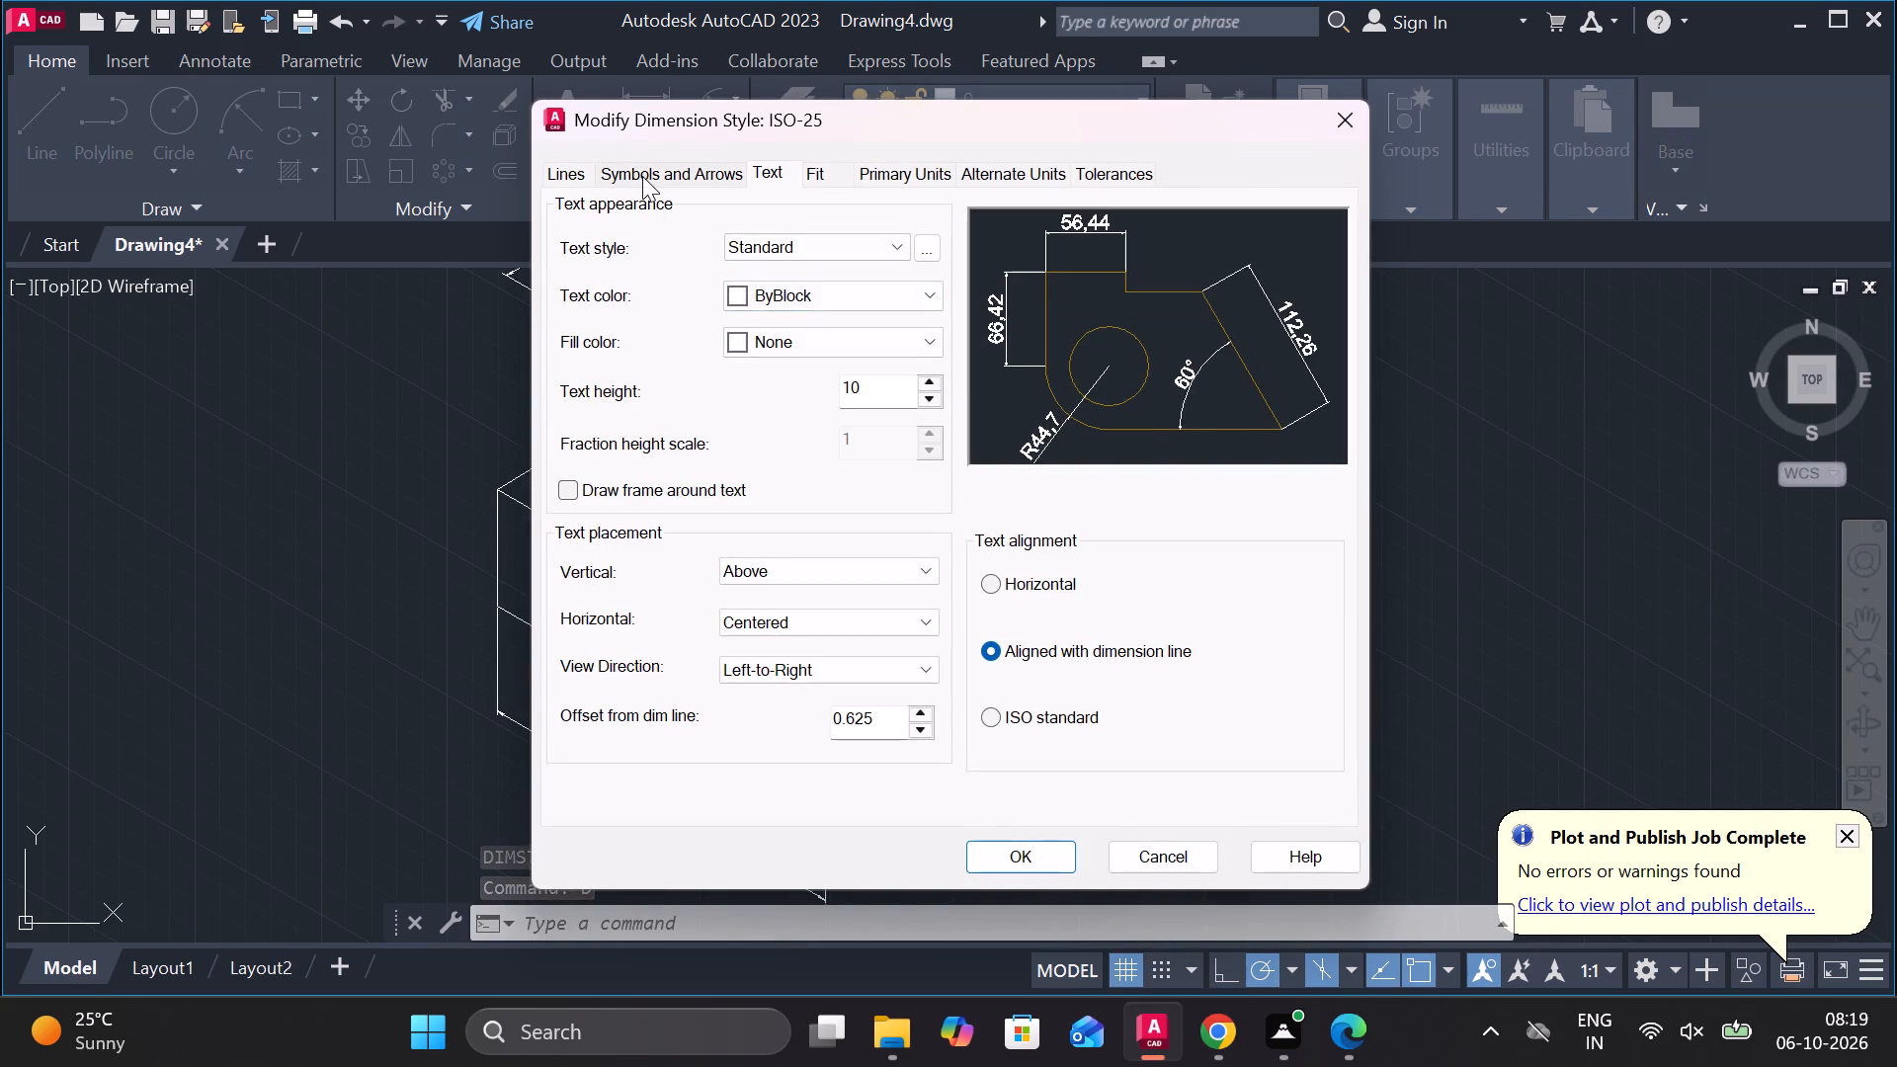
click(642, 176)
drag(636, 487, 550, 487)
key(3)
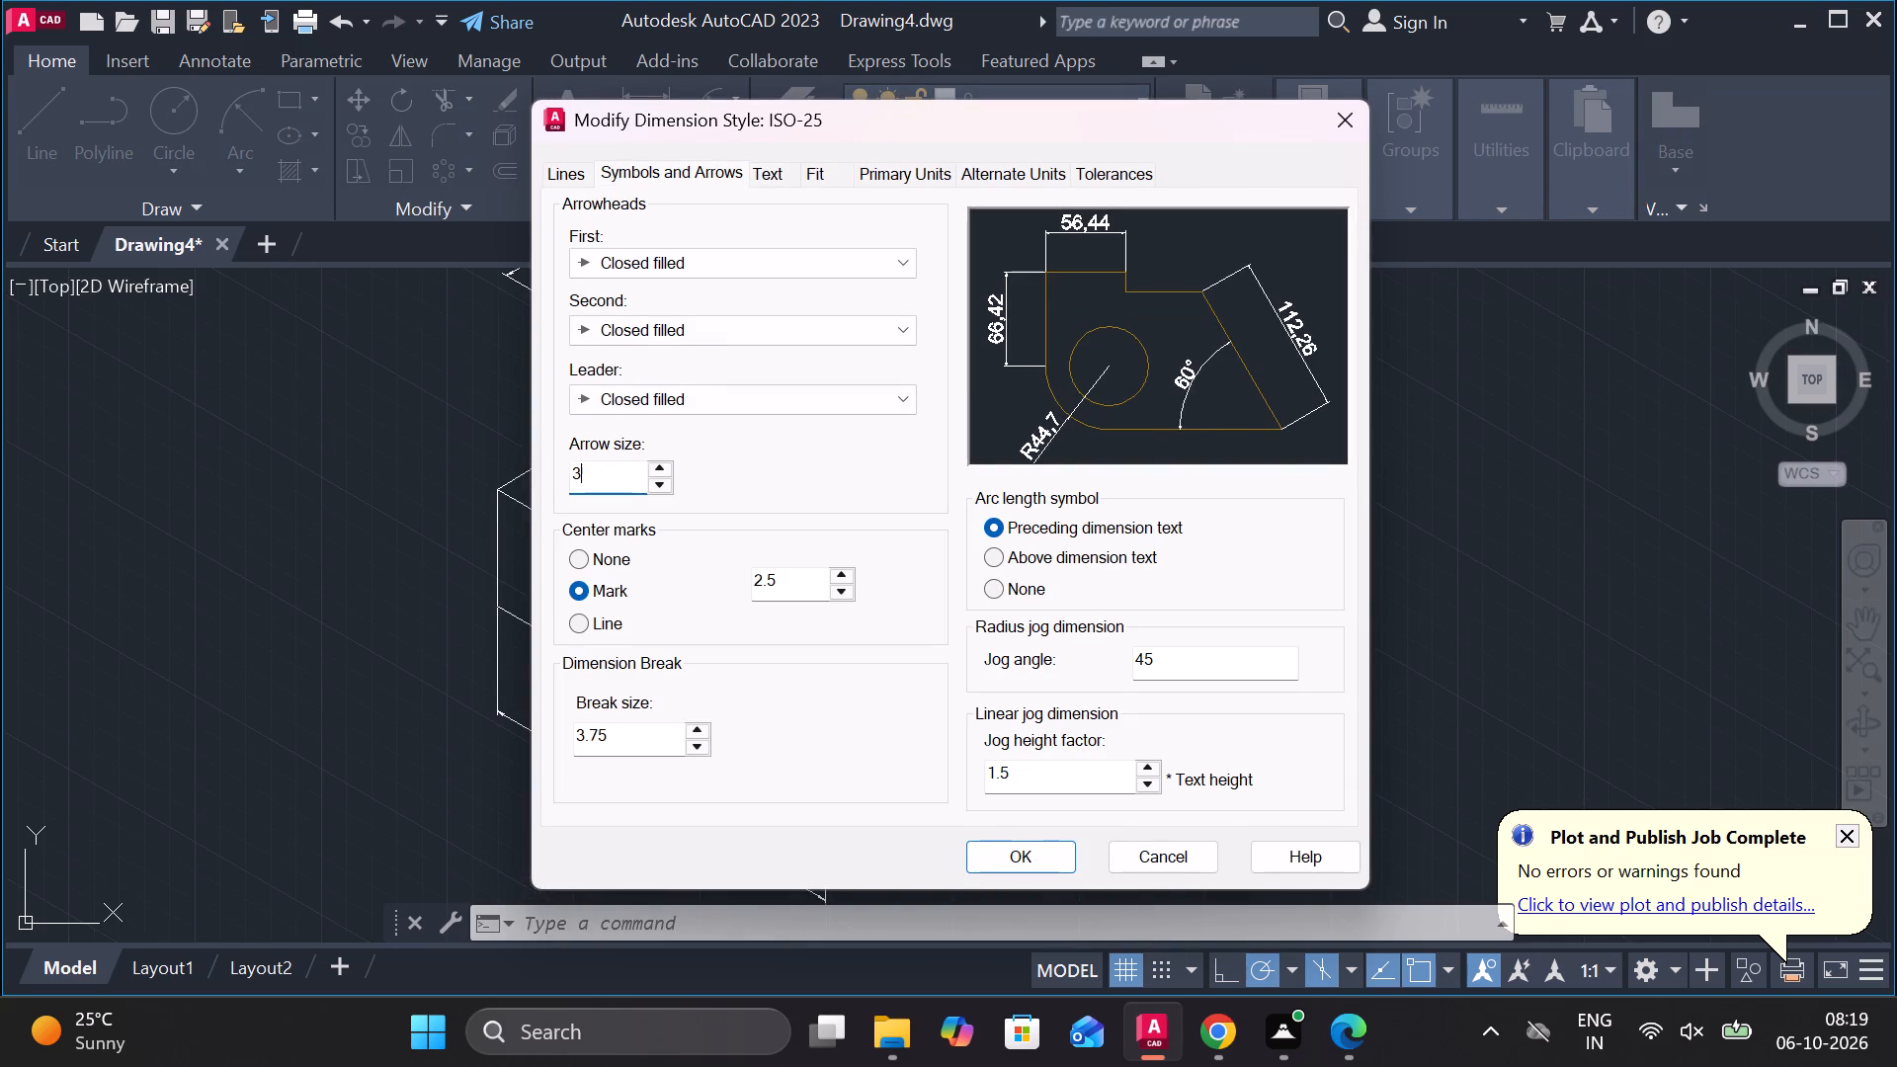
key(Return)
click(777, 171)
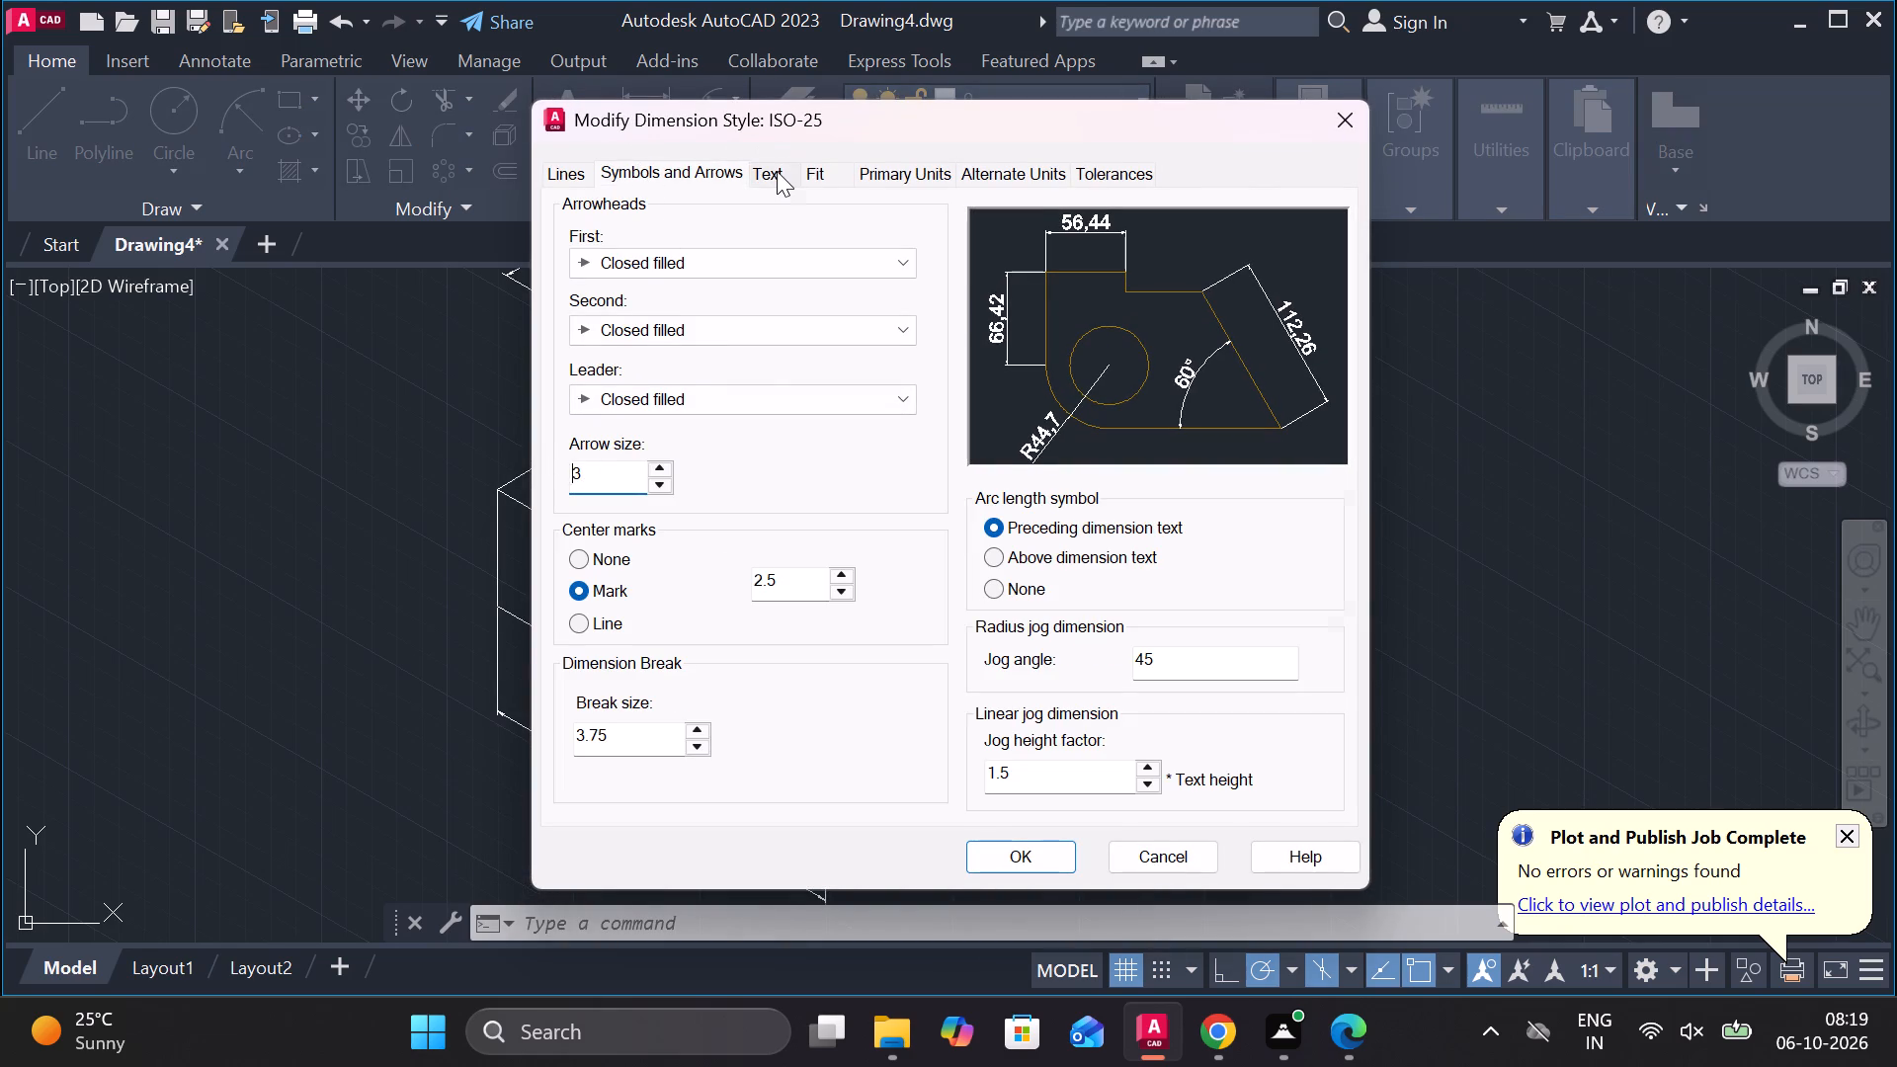
drag(885, 385, 797, 406)
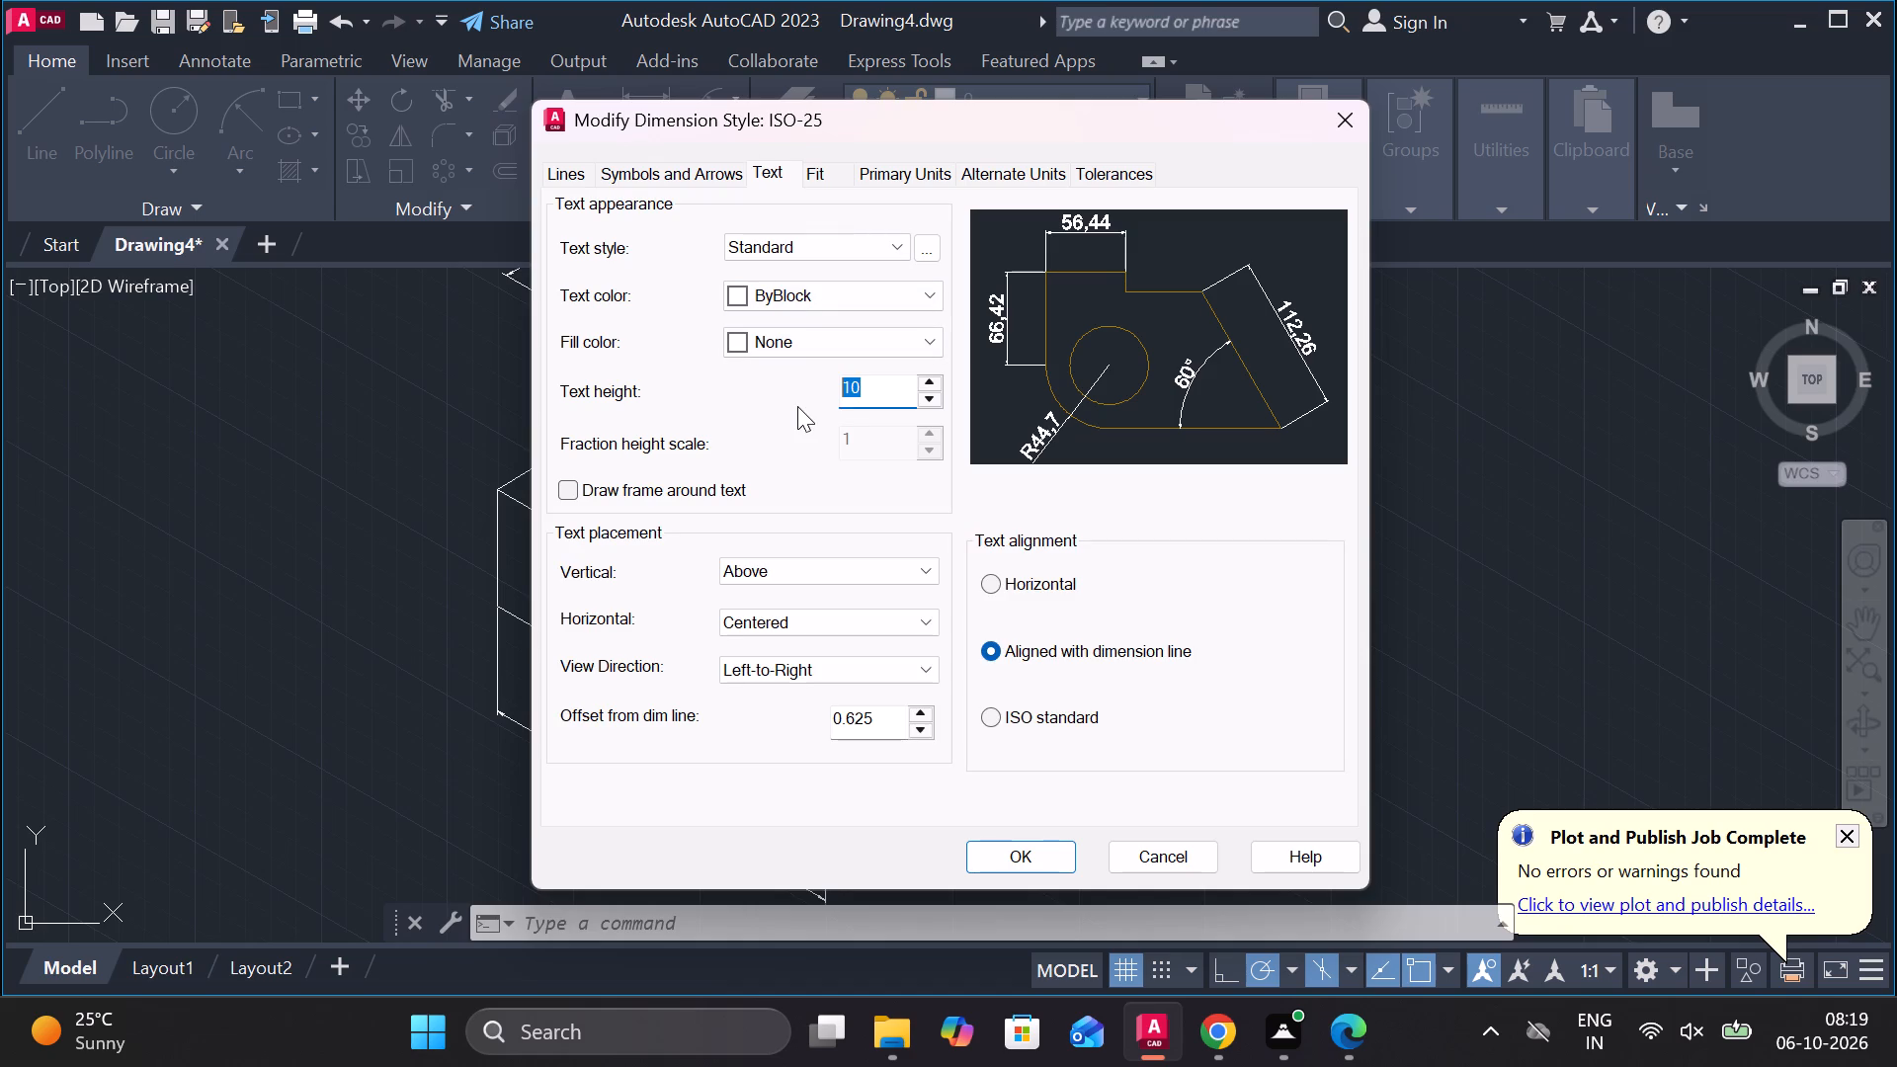
key(6)
key(Return)
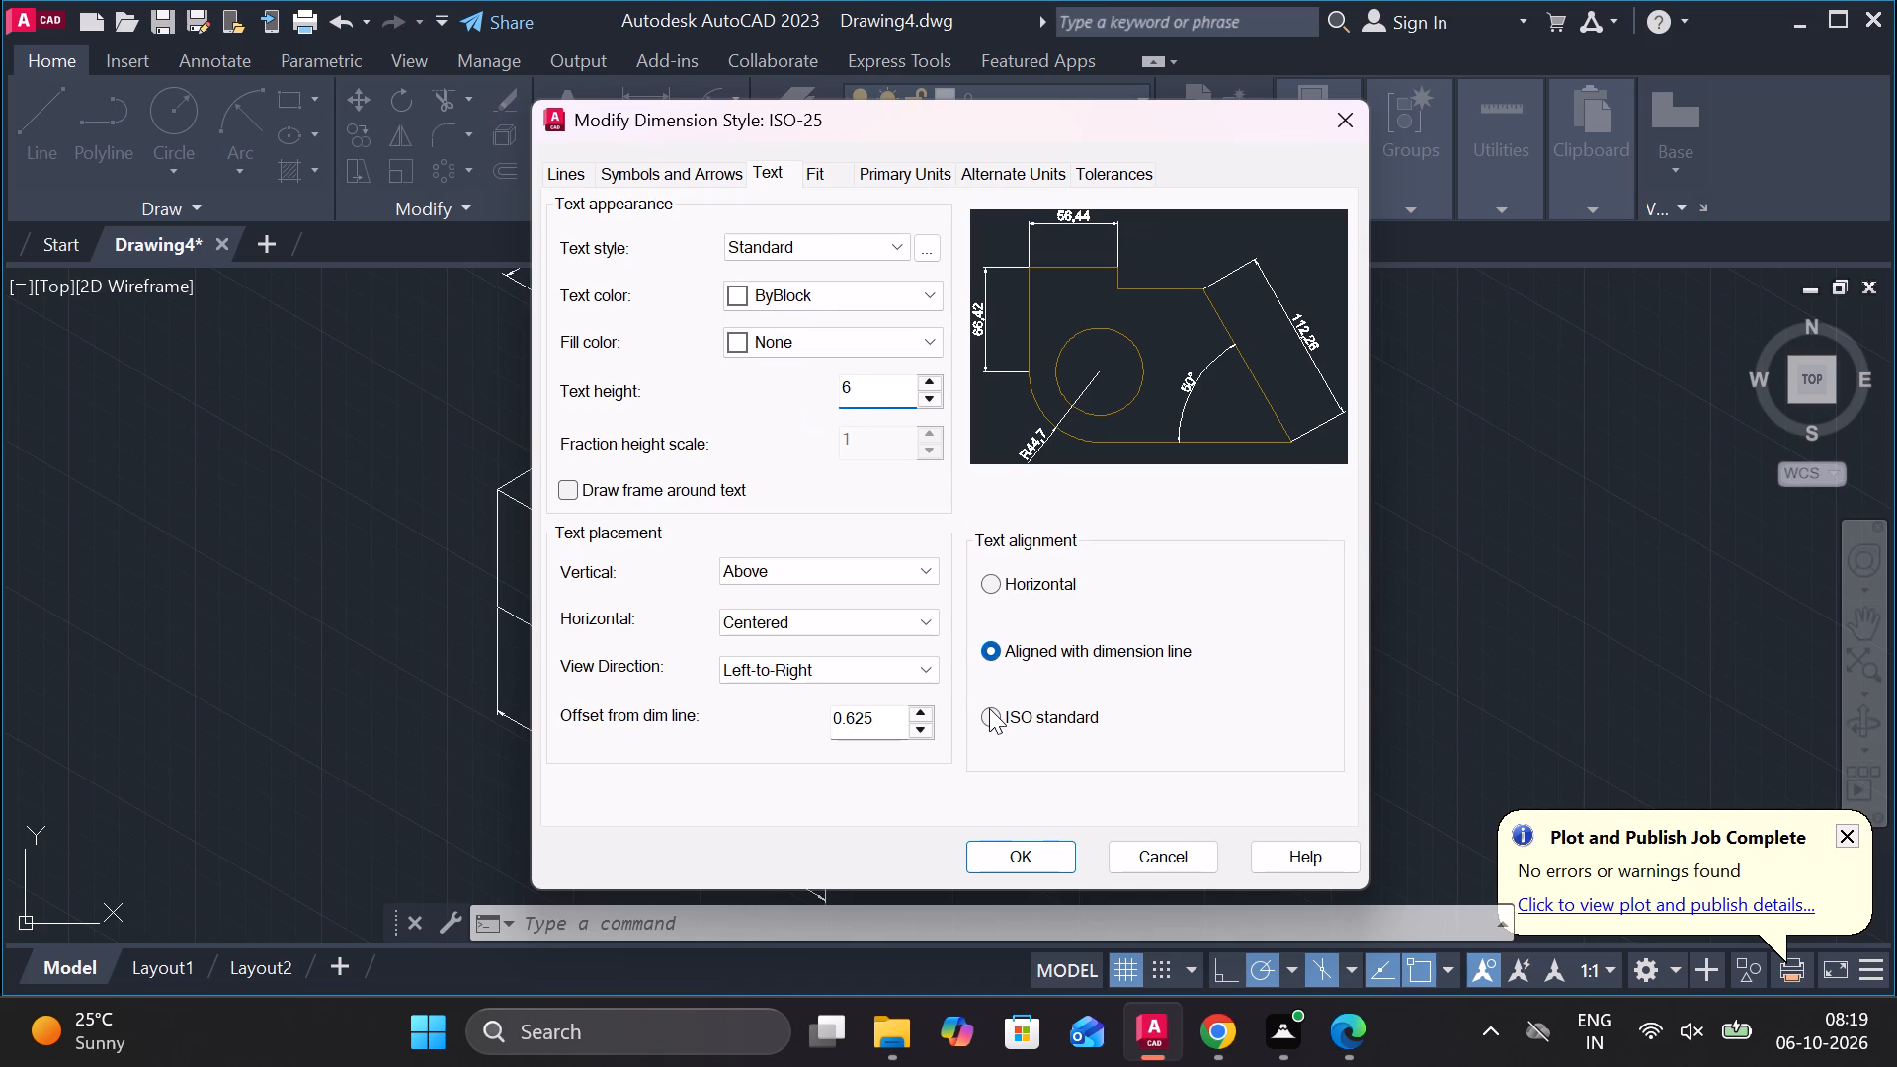
click(989, 708)
click(1037, 858)
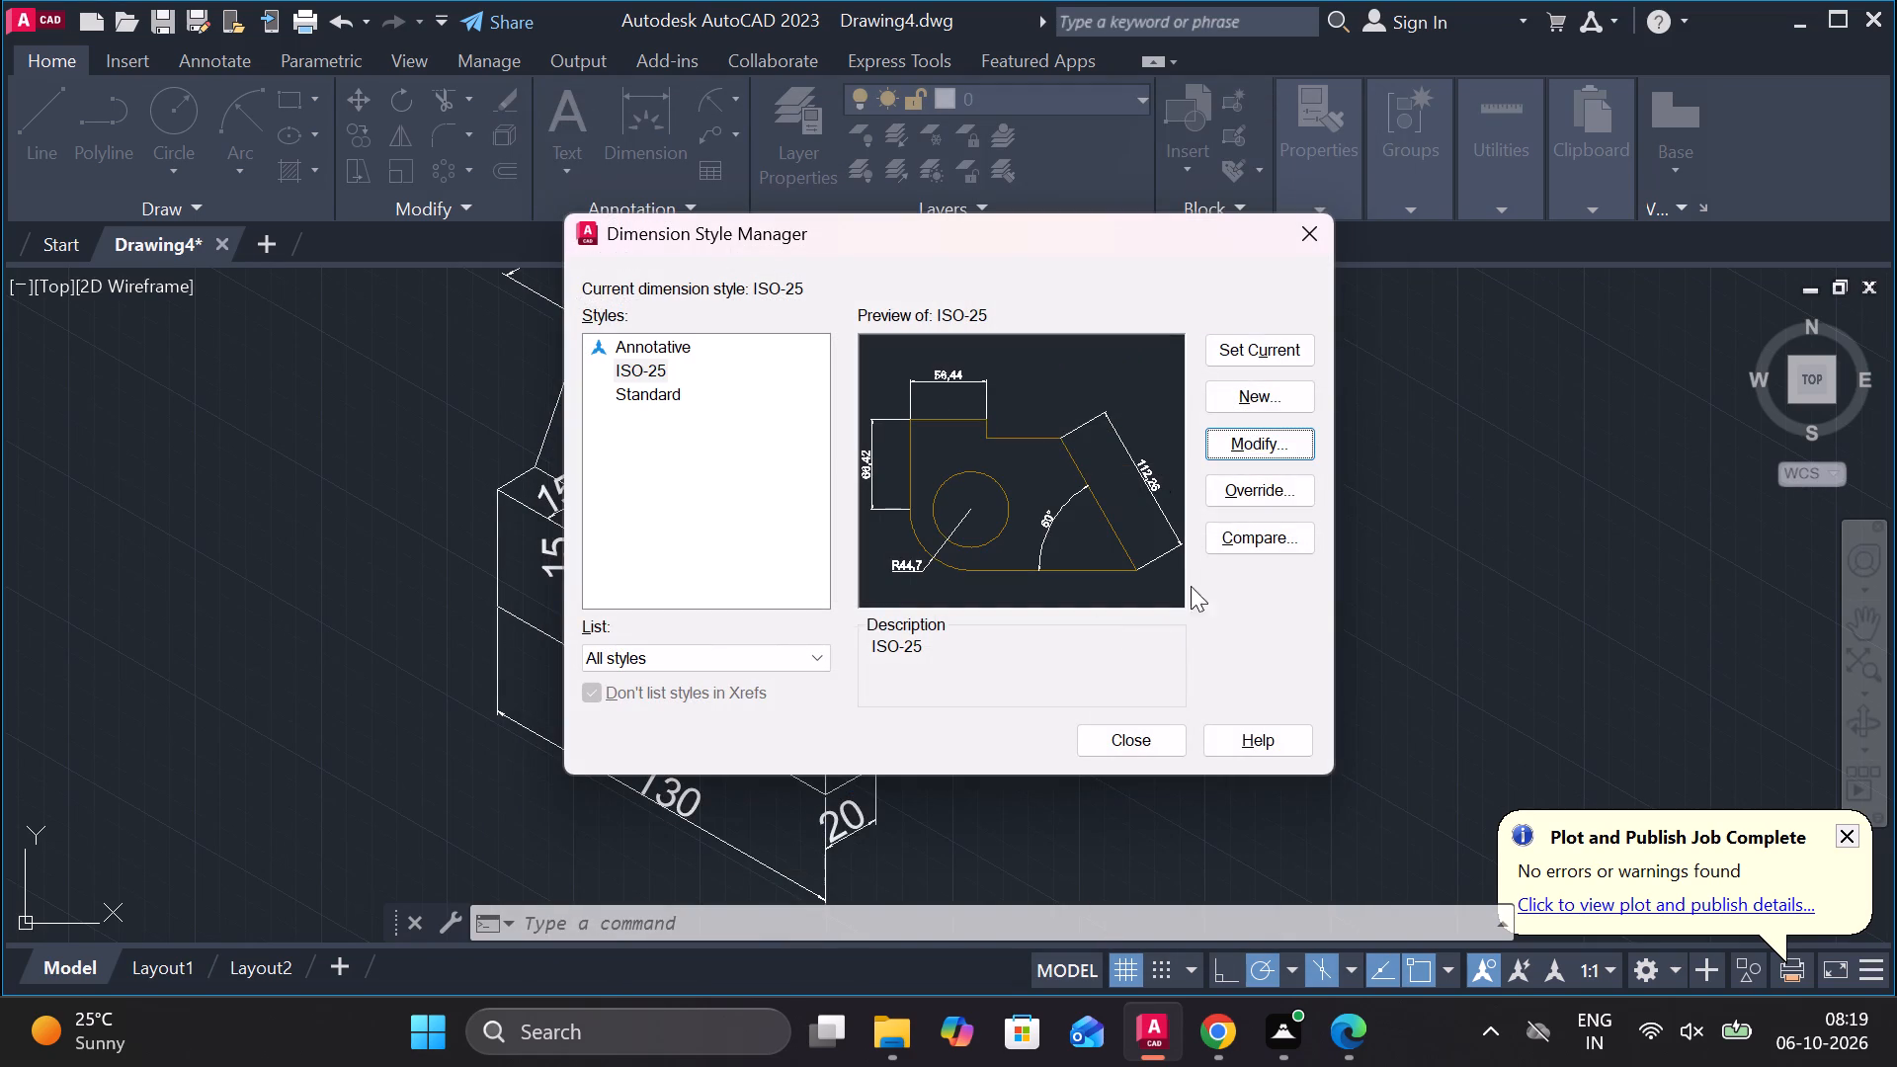
click(1254, 353)
click(1125, 730)
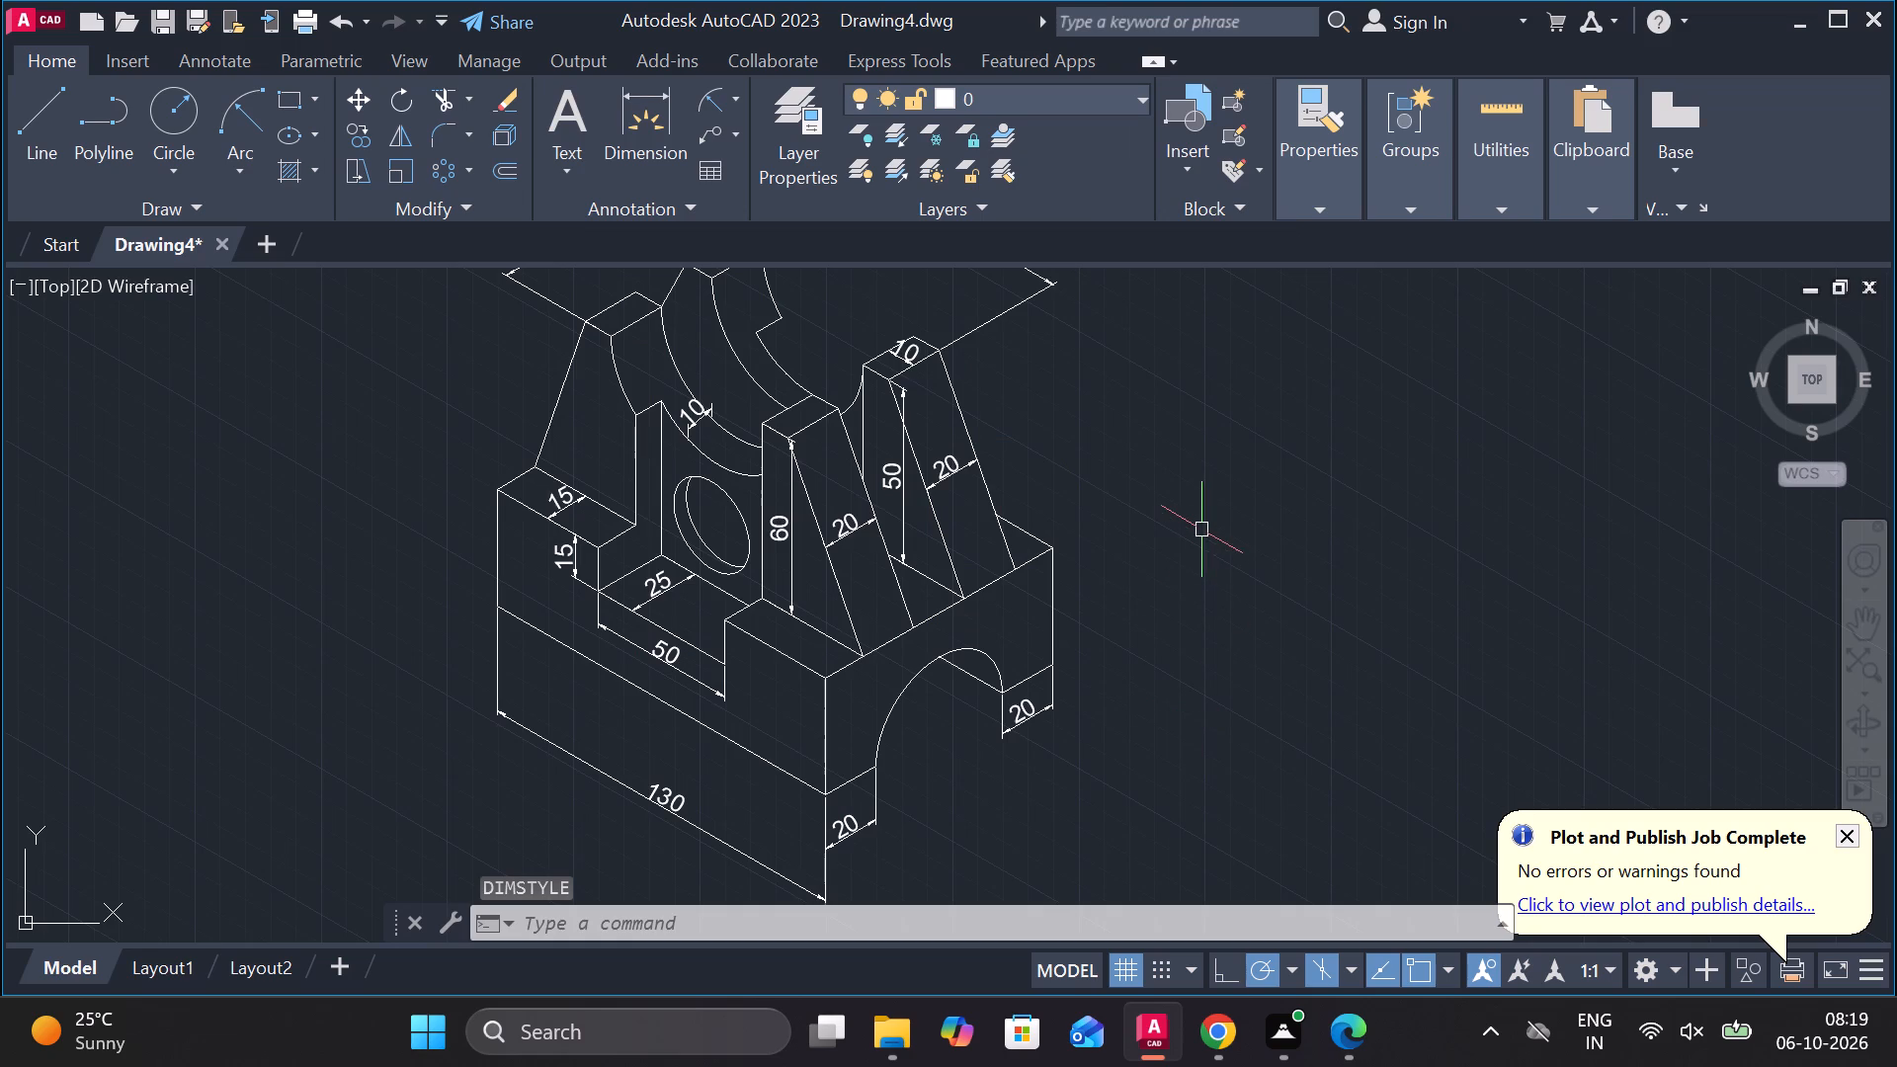
Copy the sloping bottom edge of the wall below the round hole 20 units vertically upward as a centre line.
scroll(1071, 451, down, 1)
middle_drag(1071, 451, 1114, 506)
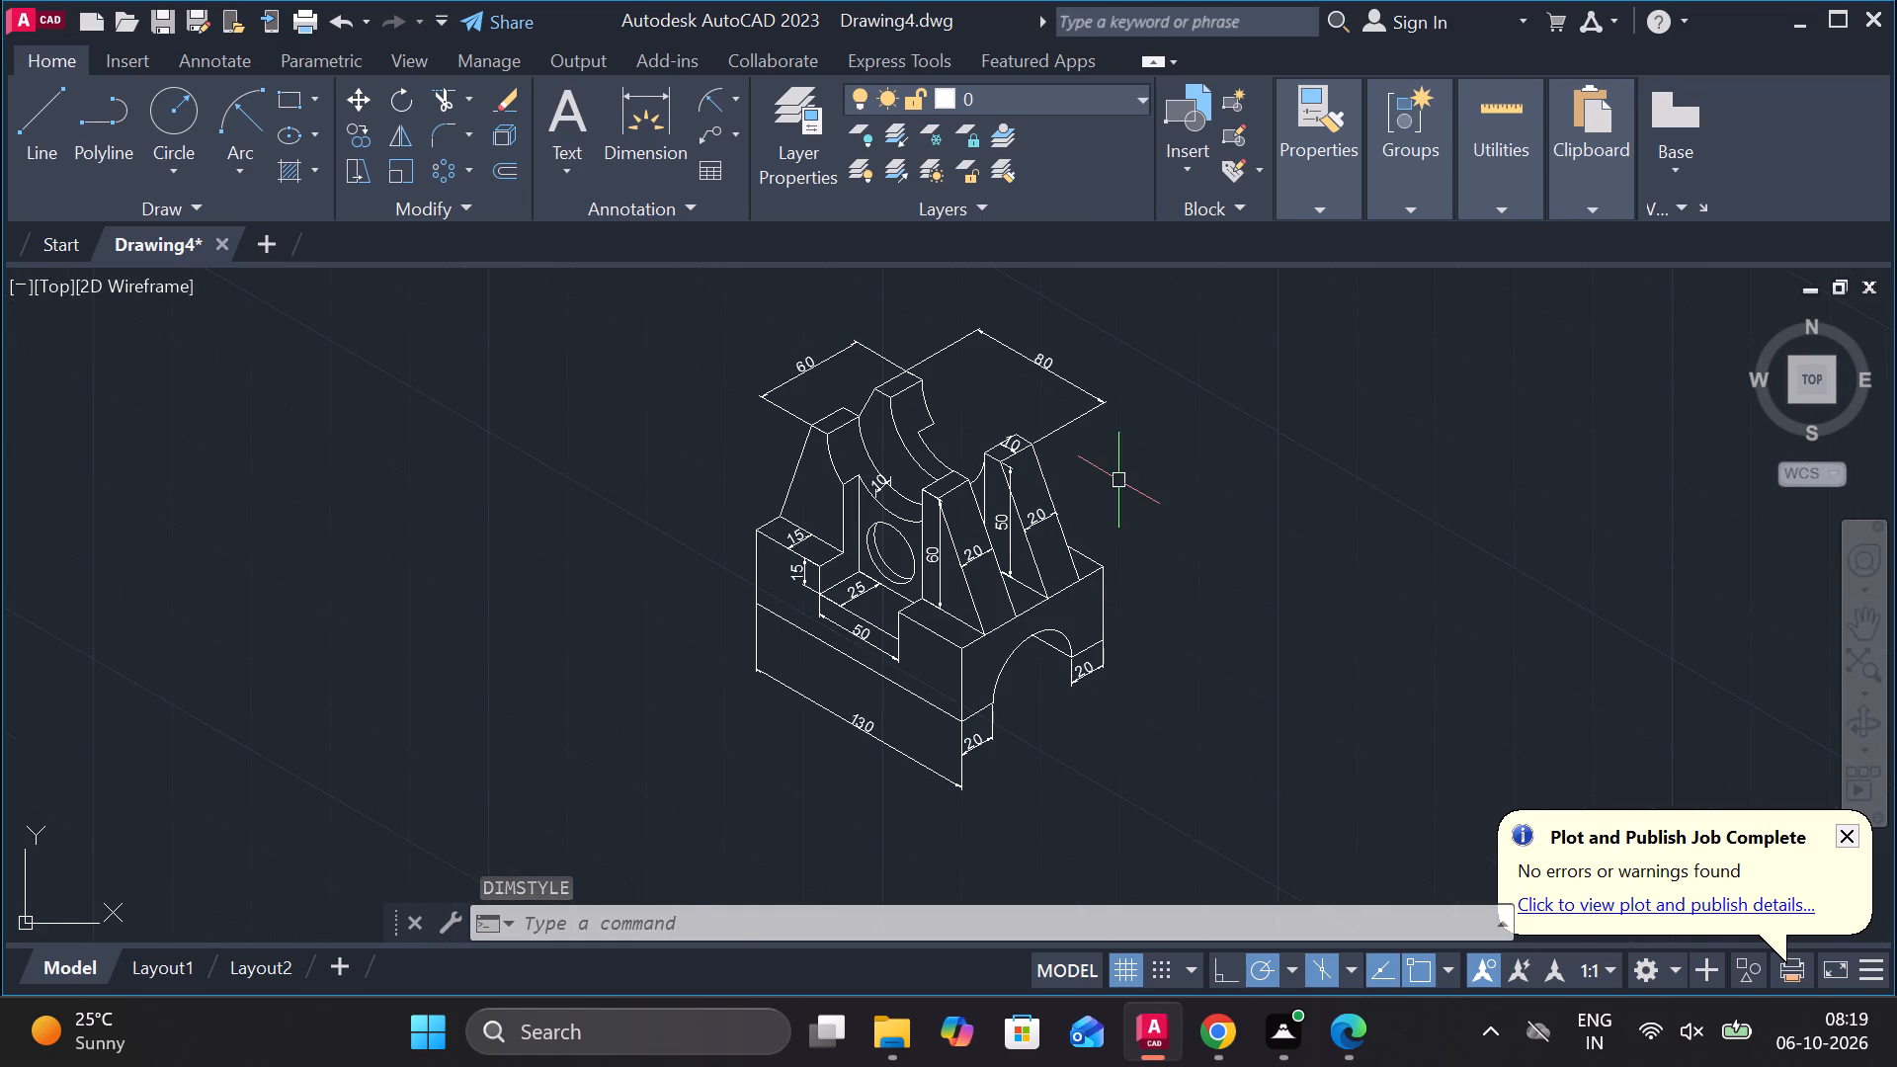
scroll(1185, 455, up, 1)
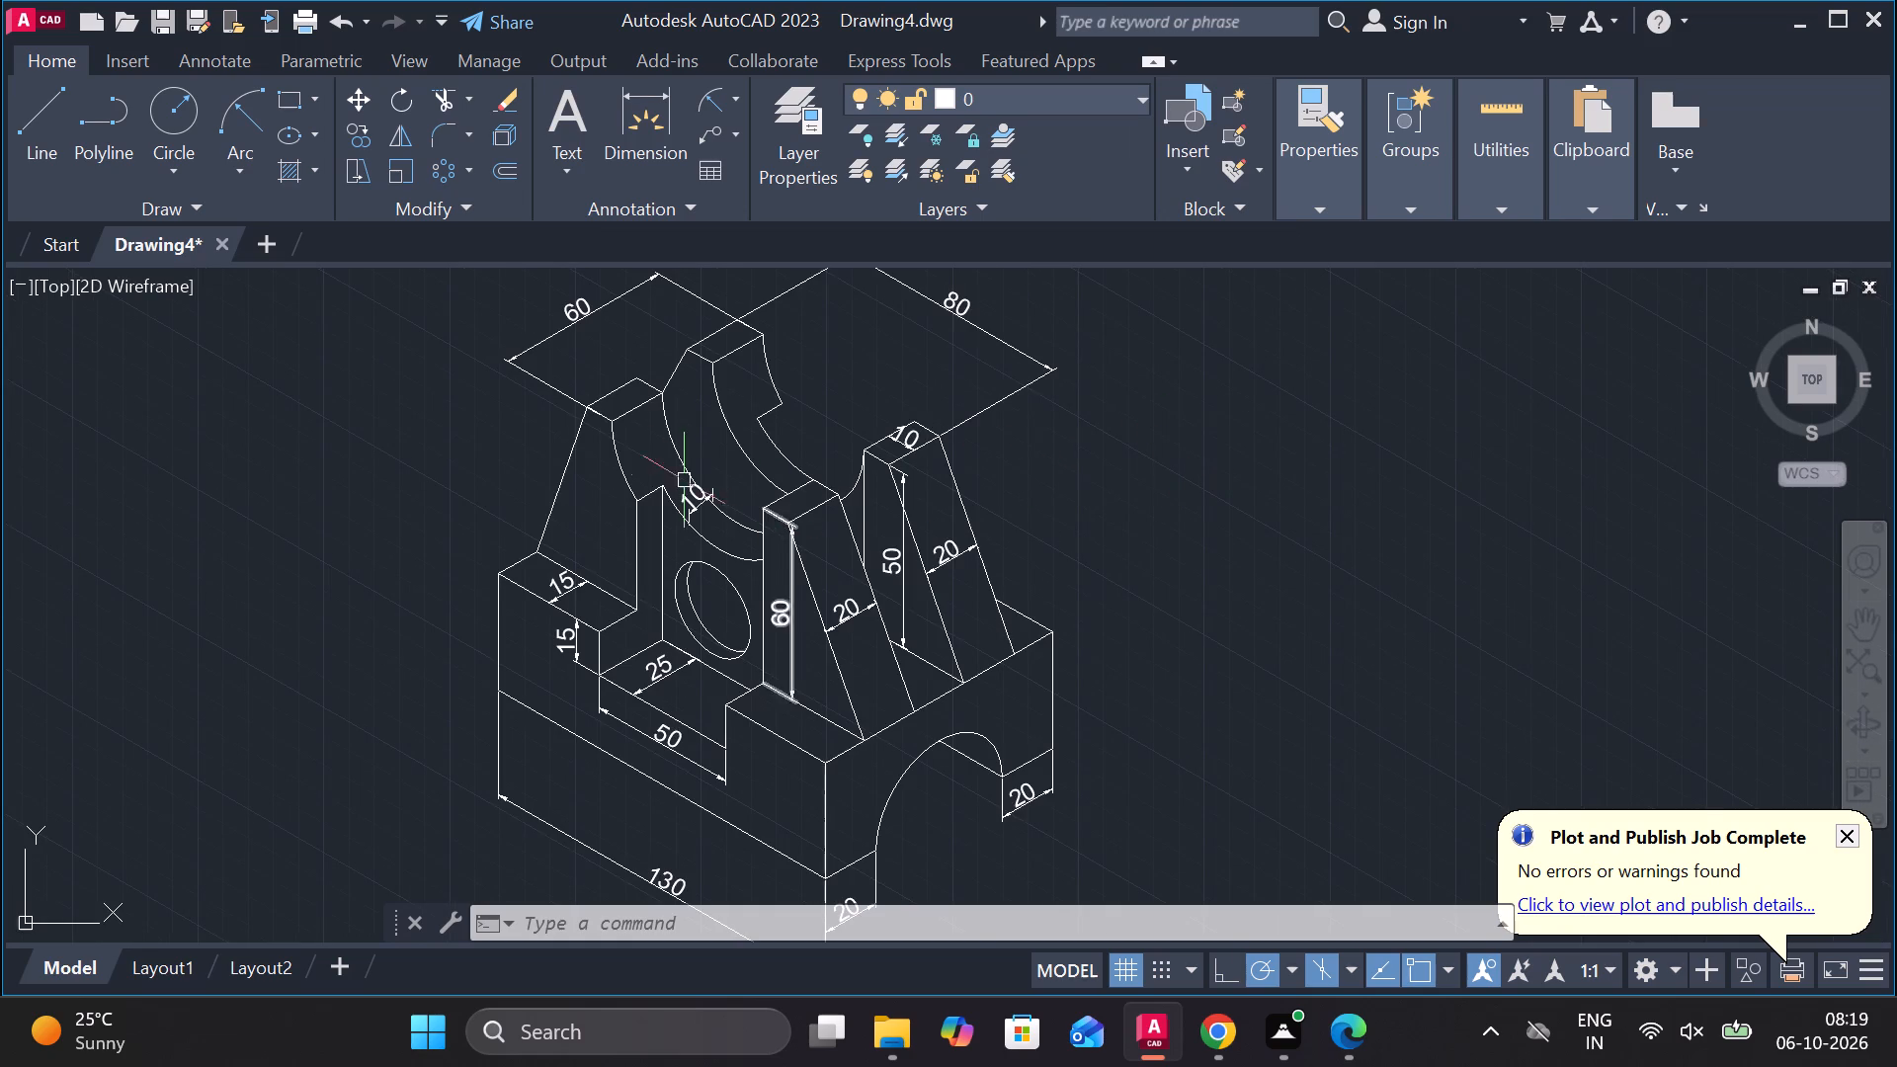
middle_drag(357, 315, 631, 307)
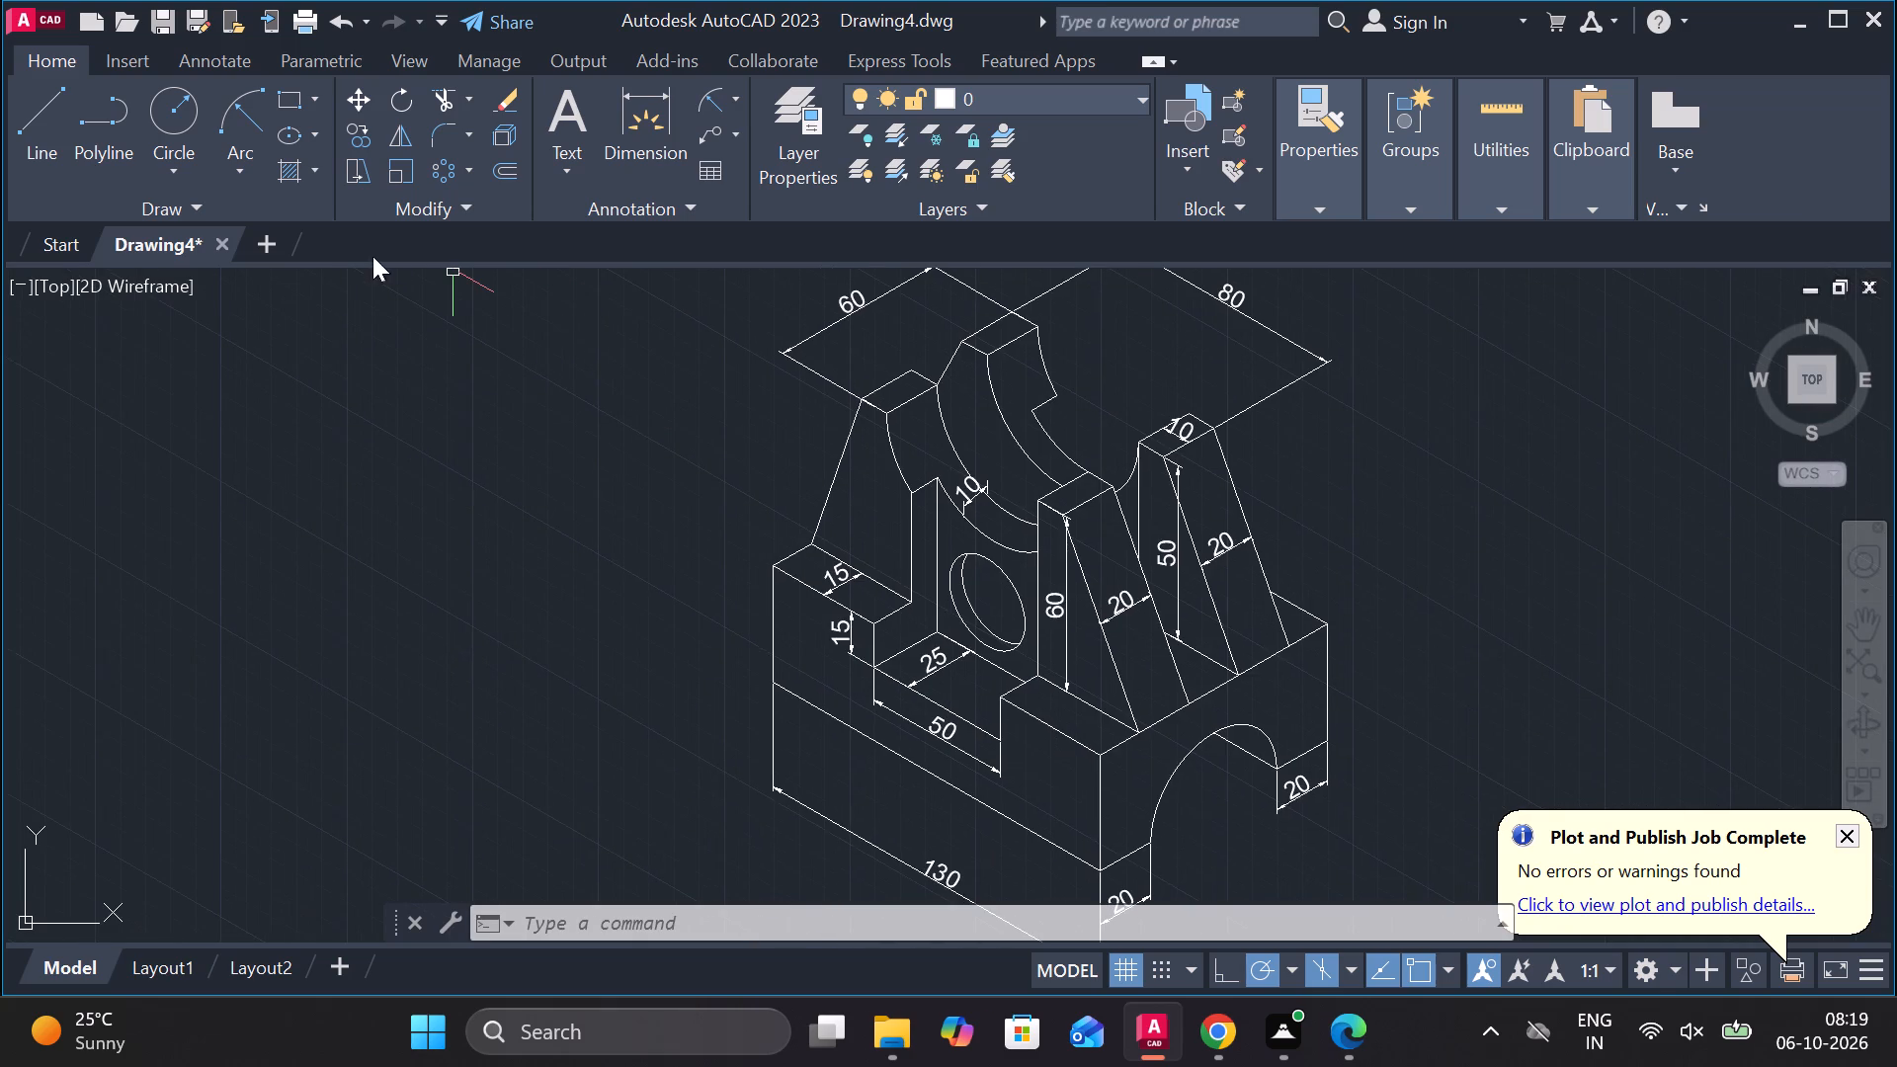
scroll(860, 572, up, 2)
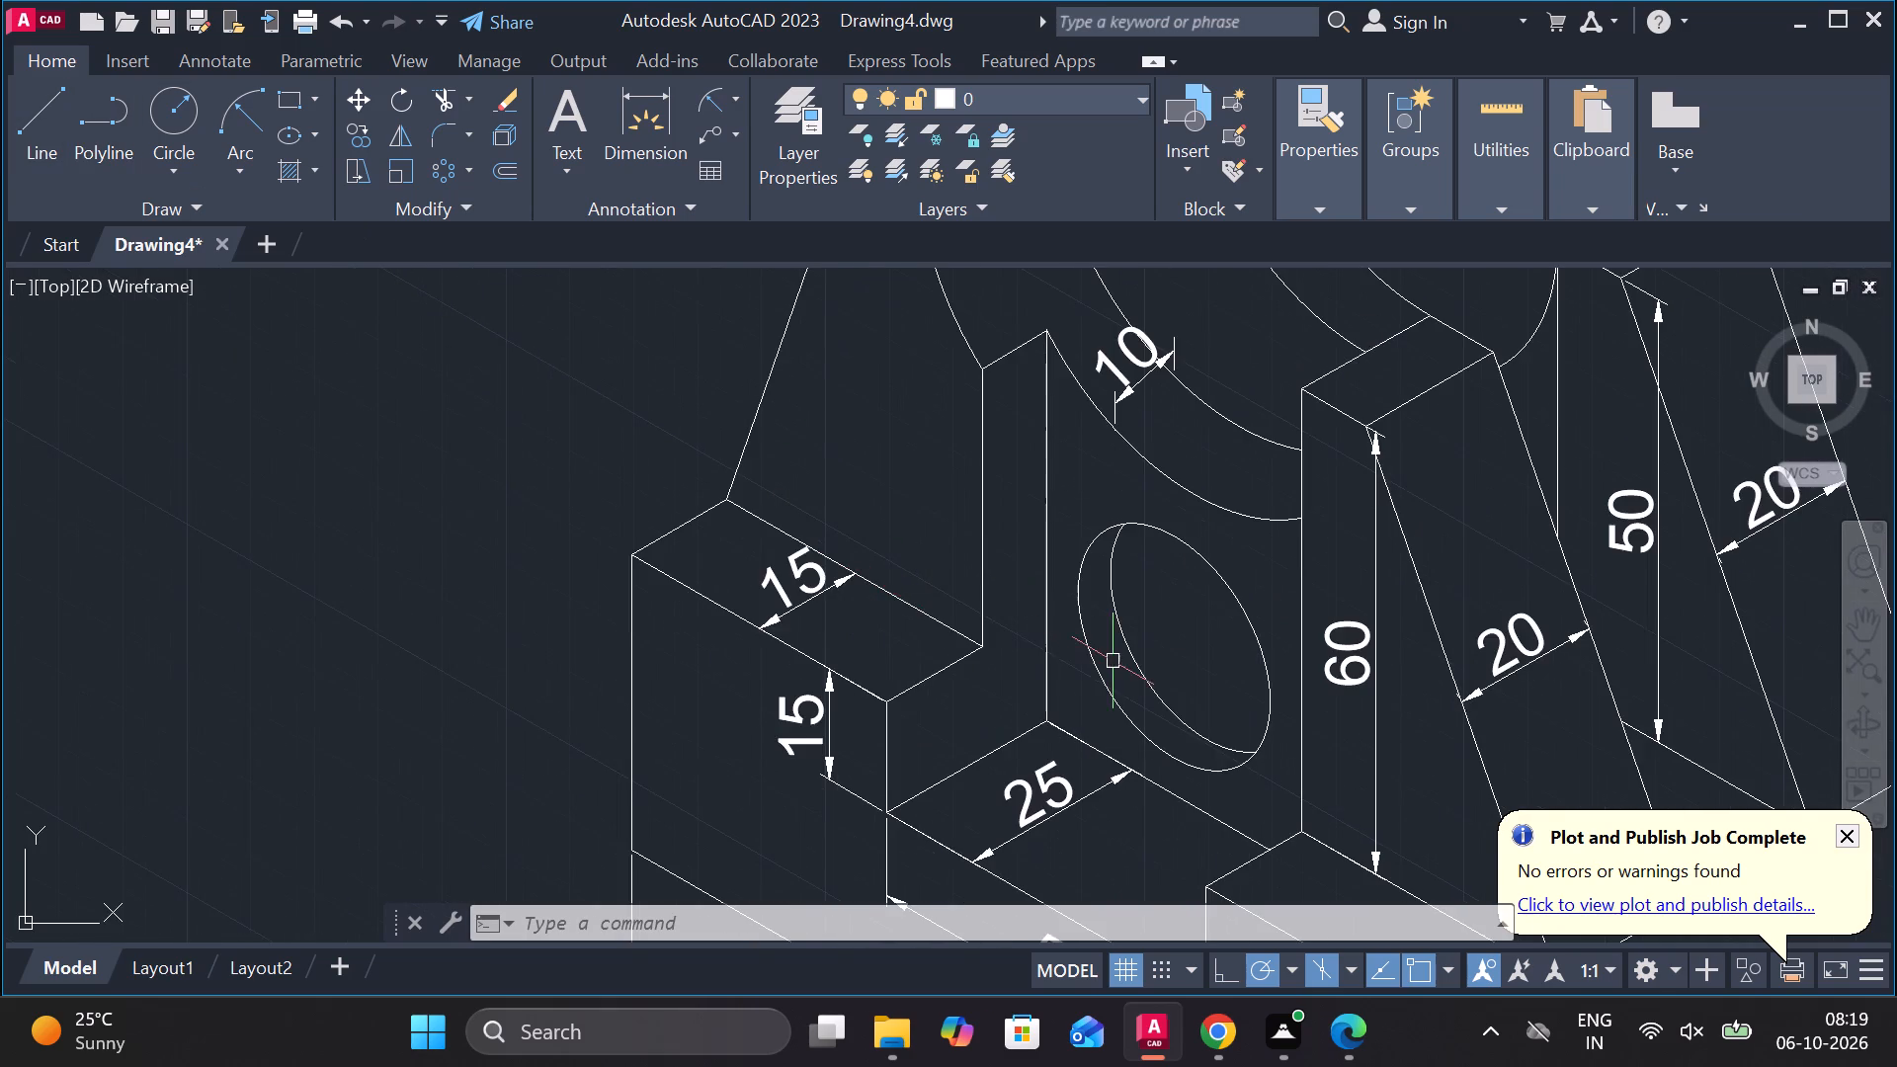
middle_drag(1114, 661, 884, 627)
click(971, 781)
text(CO)
key(Return)
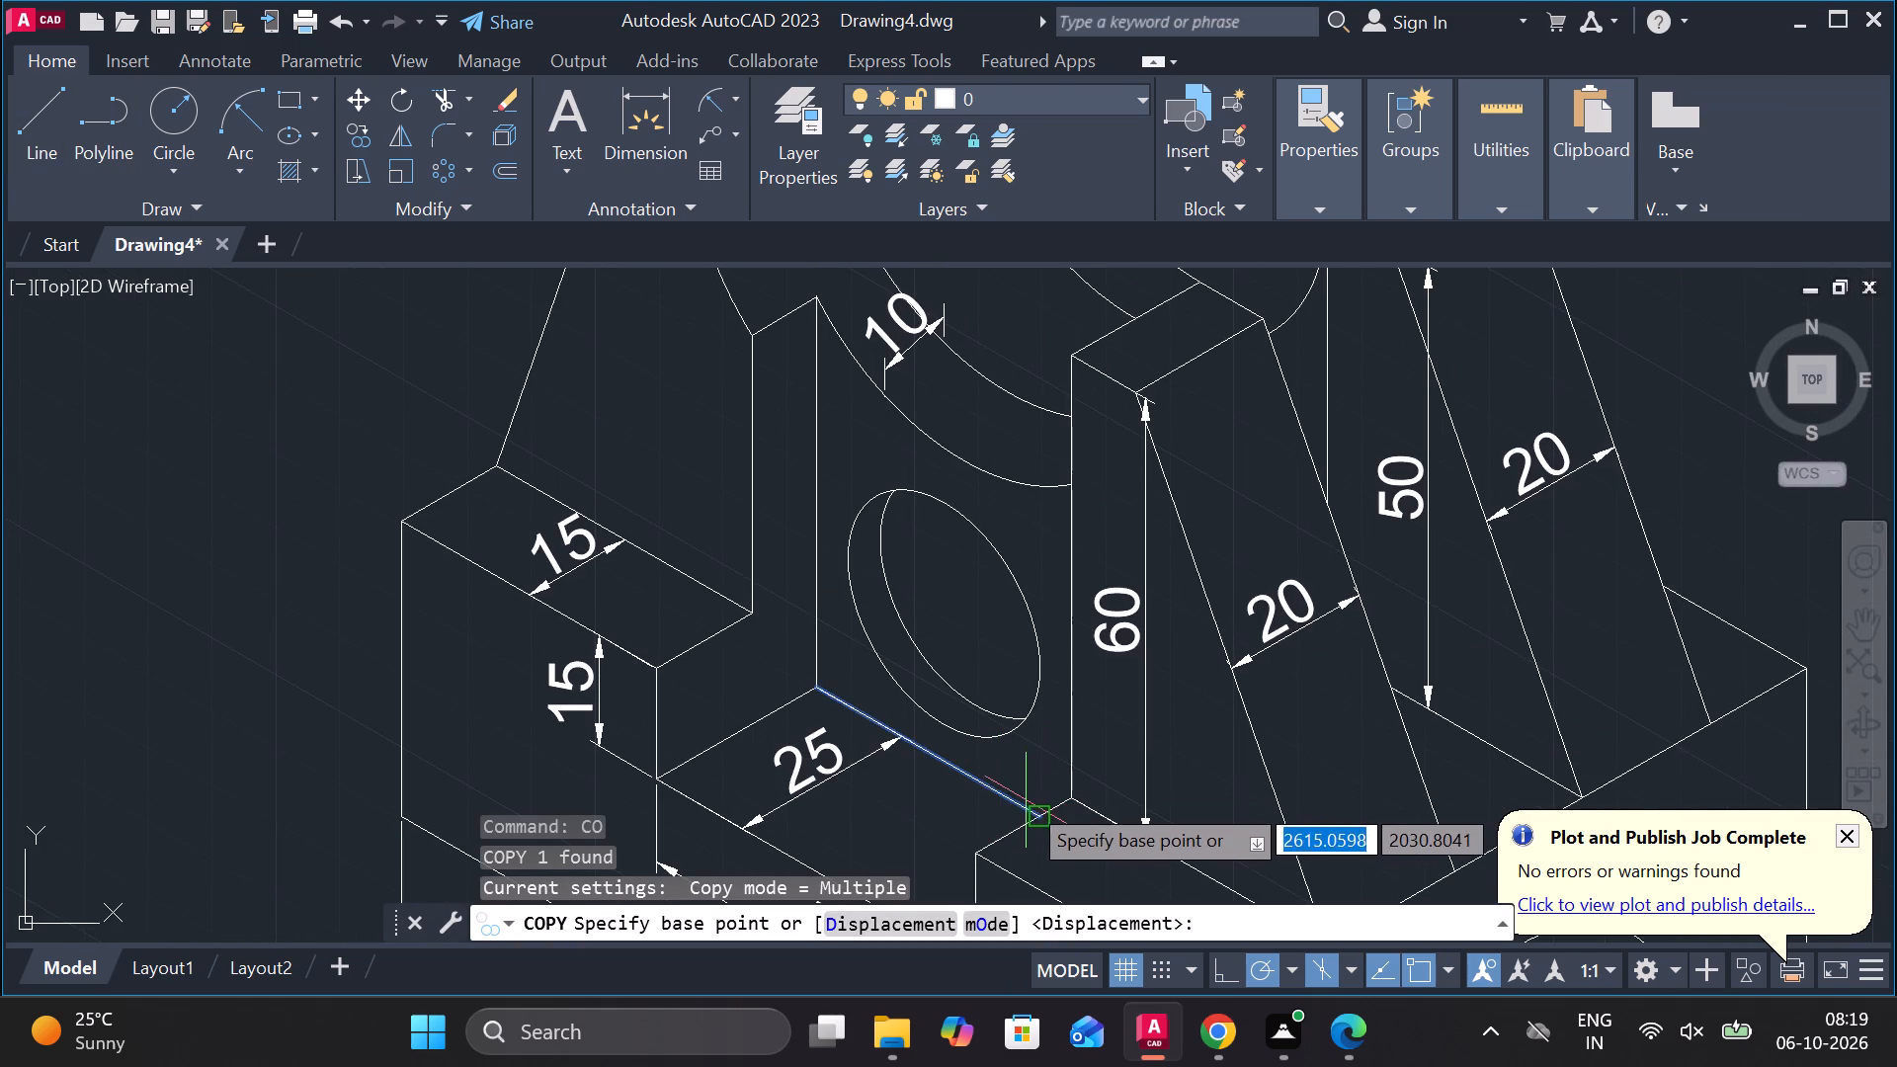
click(1033, 808)
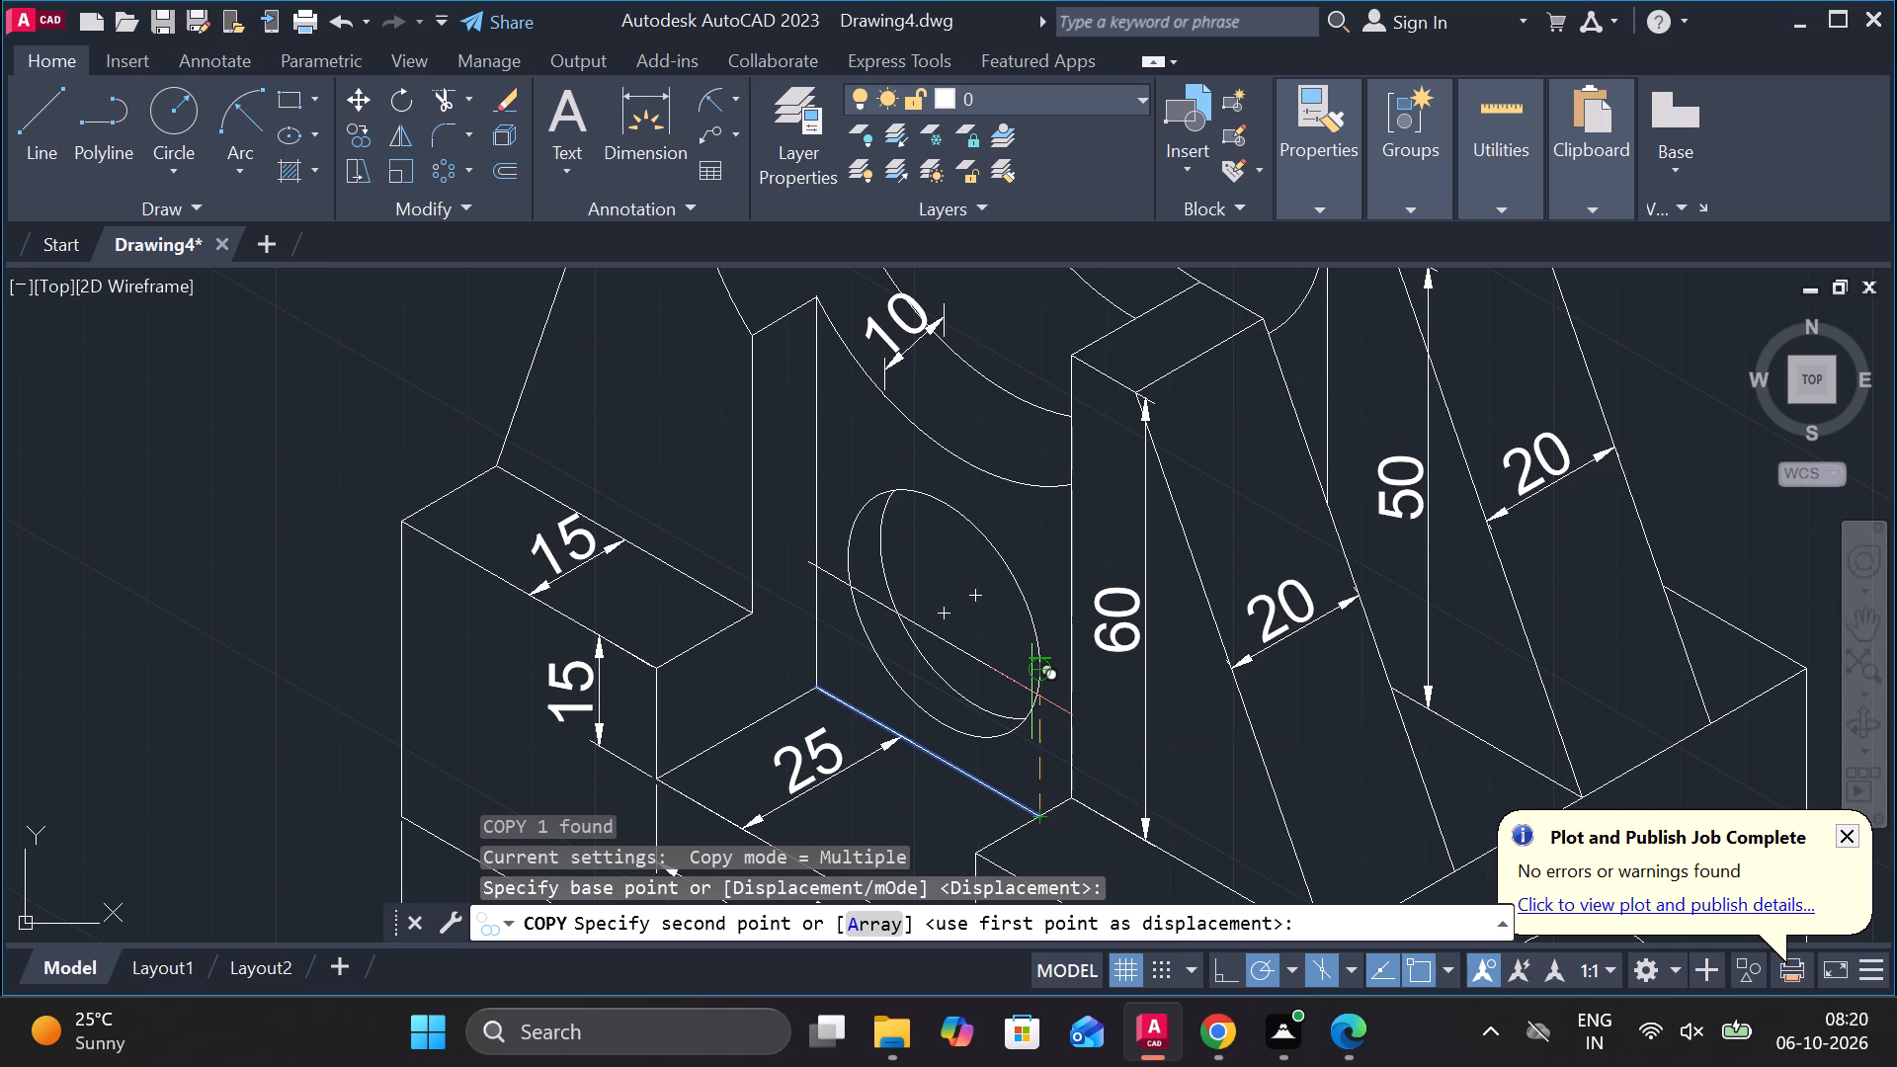
text(20)
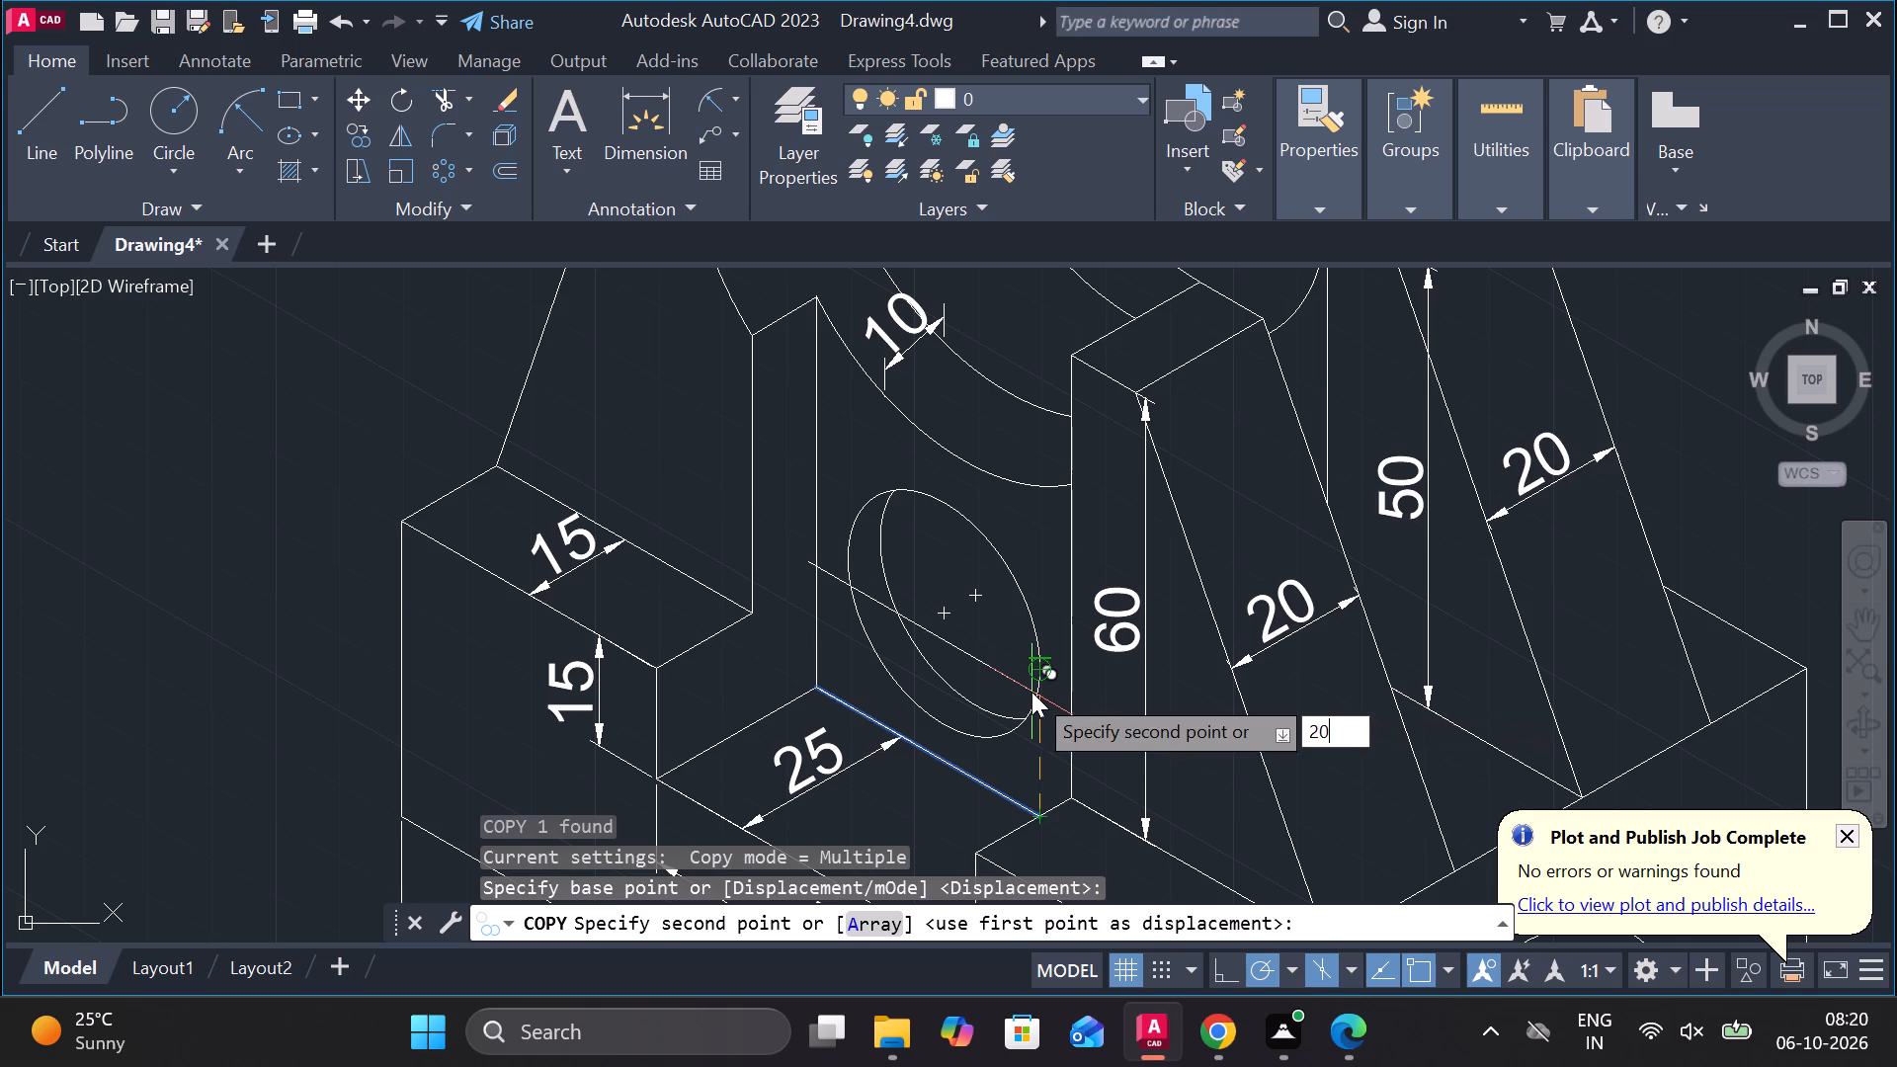
key(Return)
key(Escape)
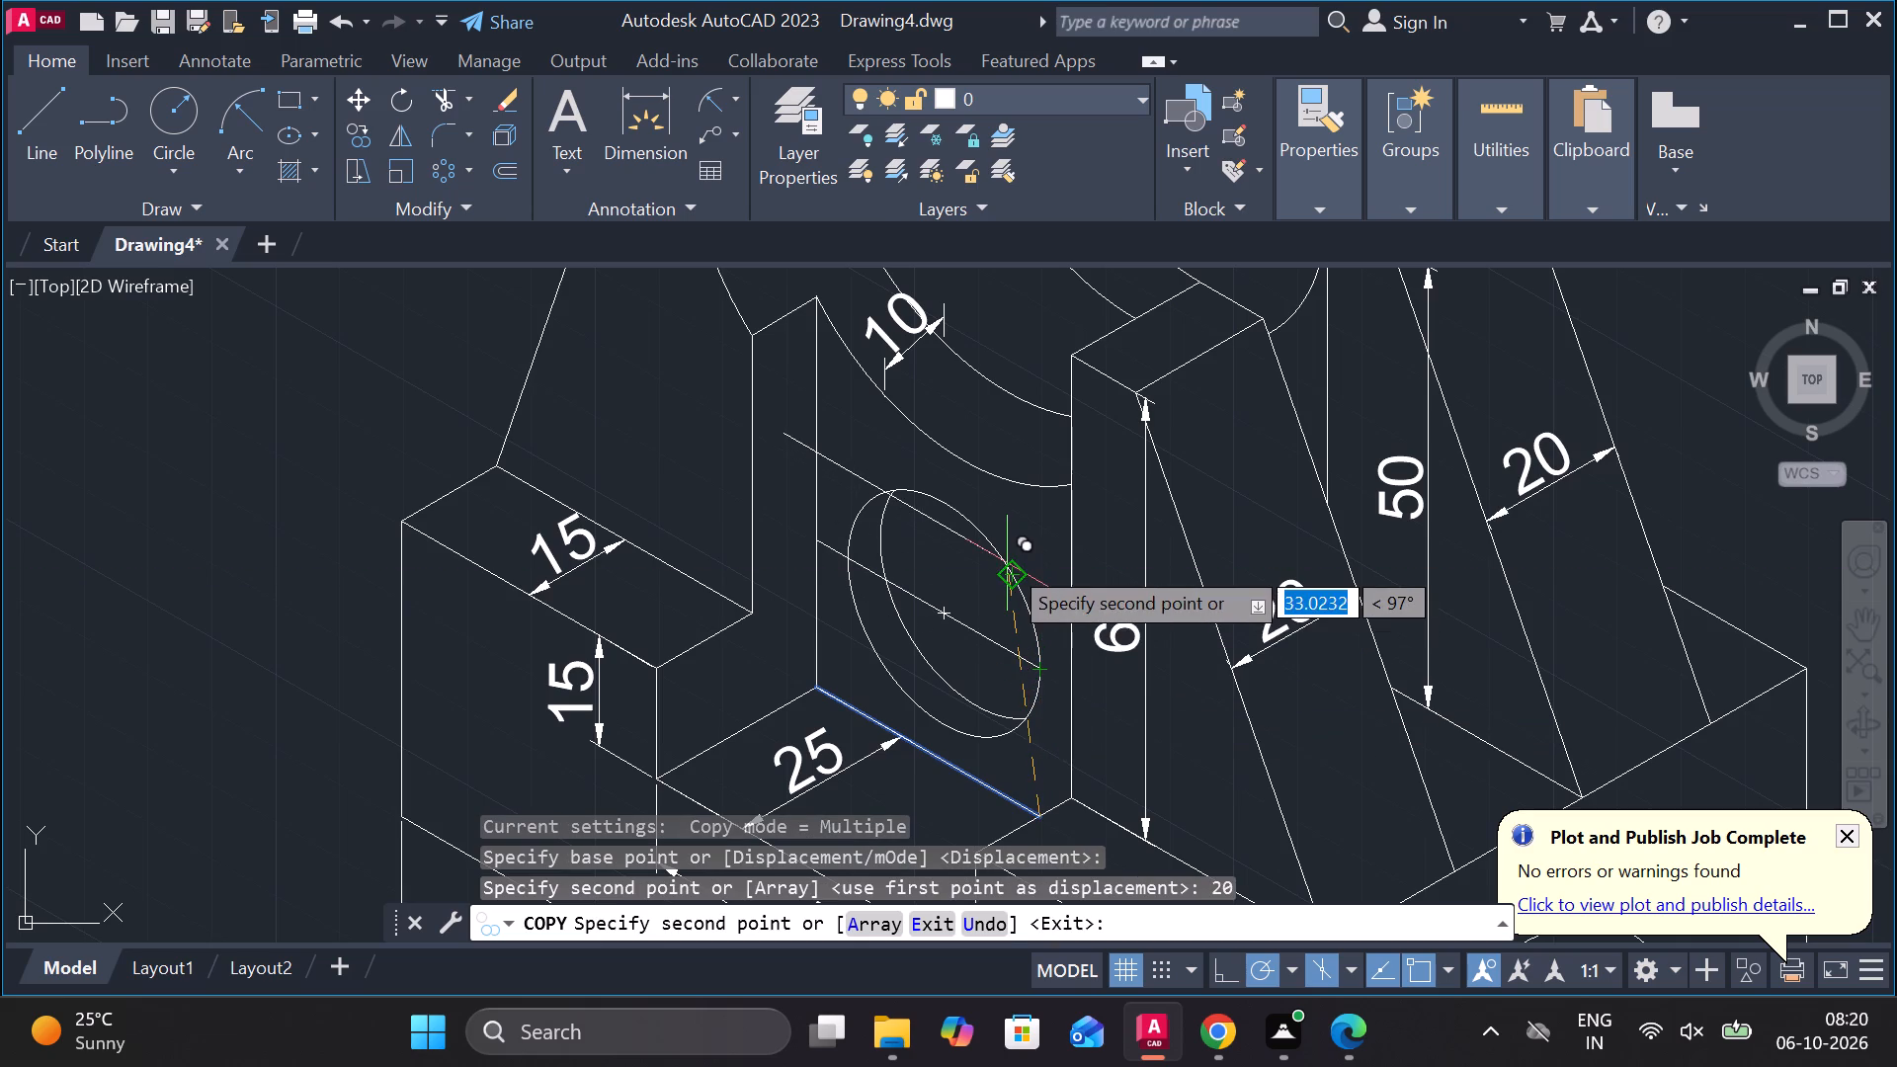
Copy the vertical edge beside the round hole 20 units along the wall's bottom edge as a second centre line.
click(821, 456)
text(CO)
key(Return)
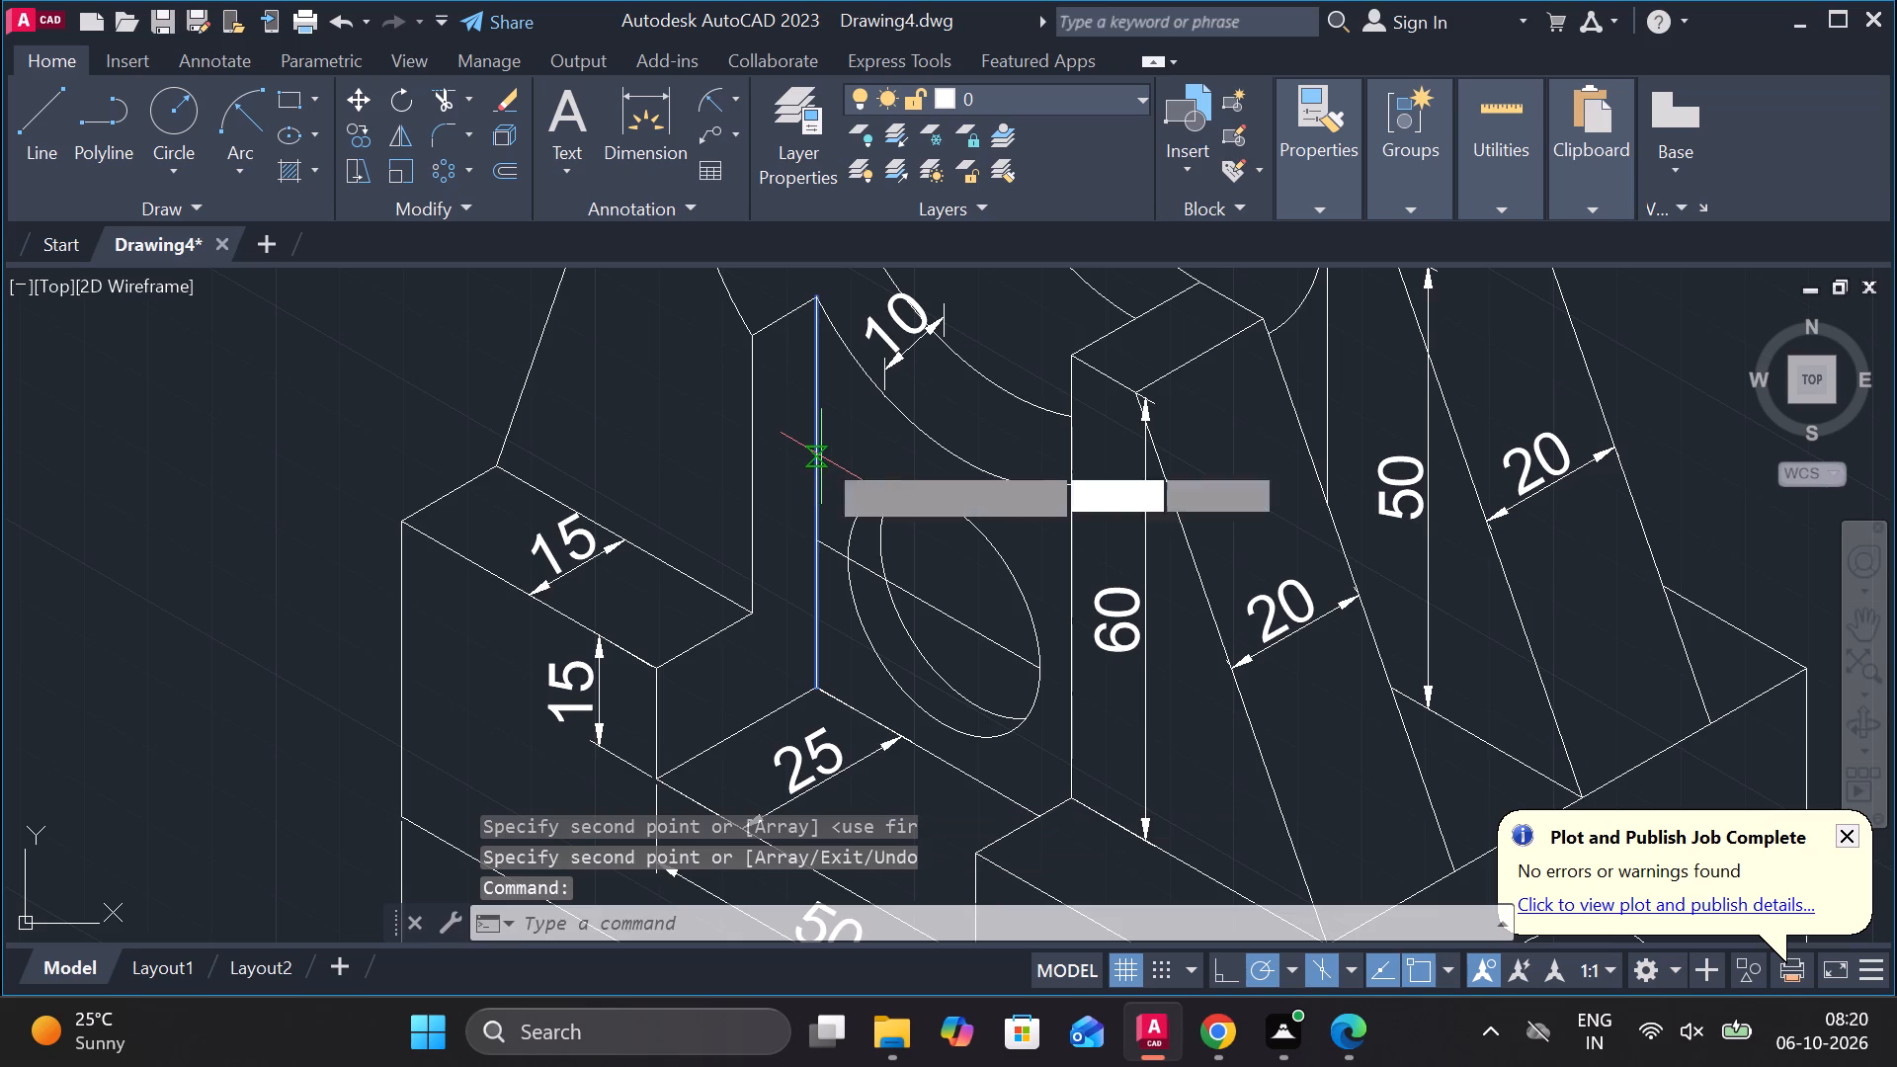
click(815, 680)
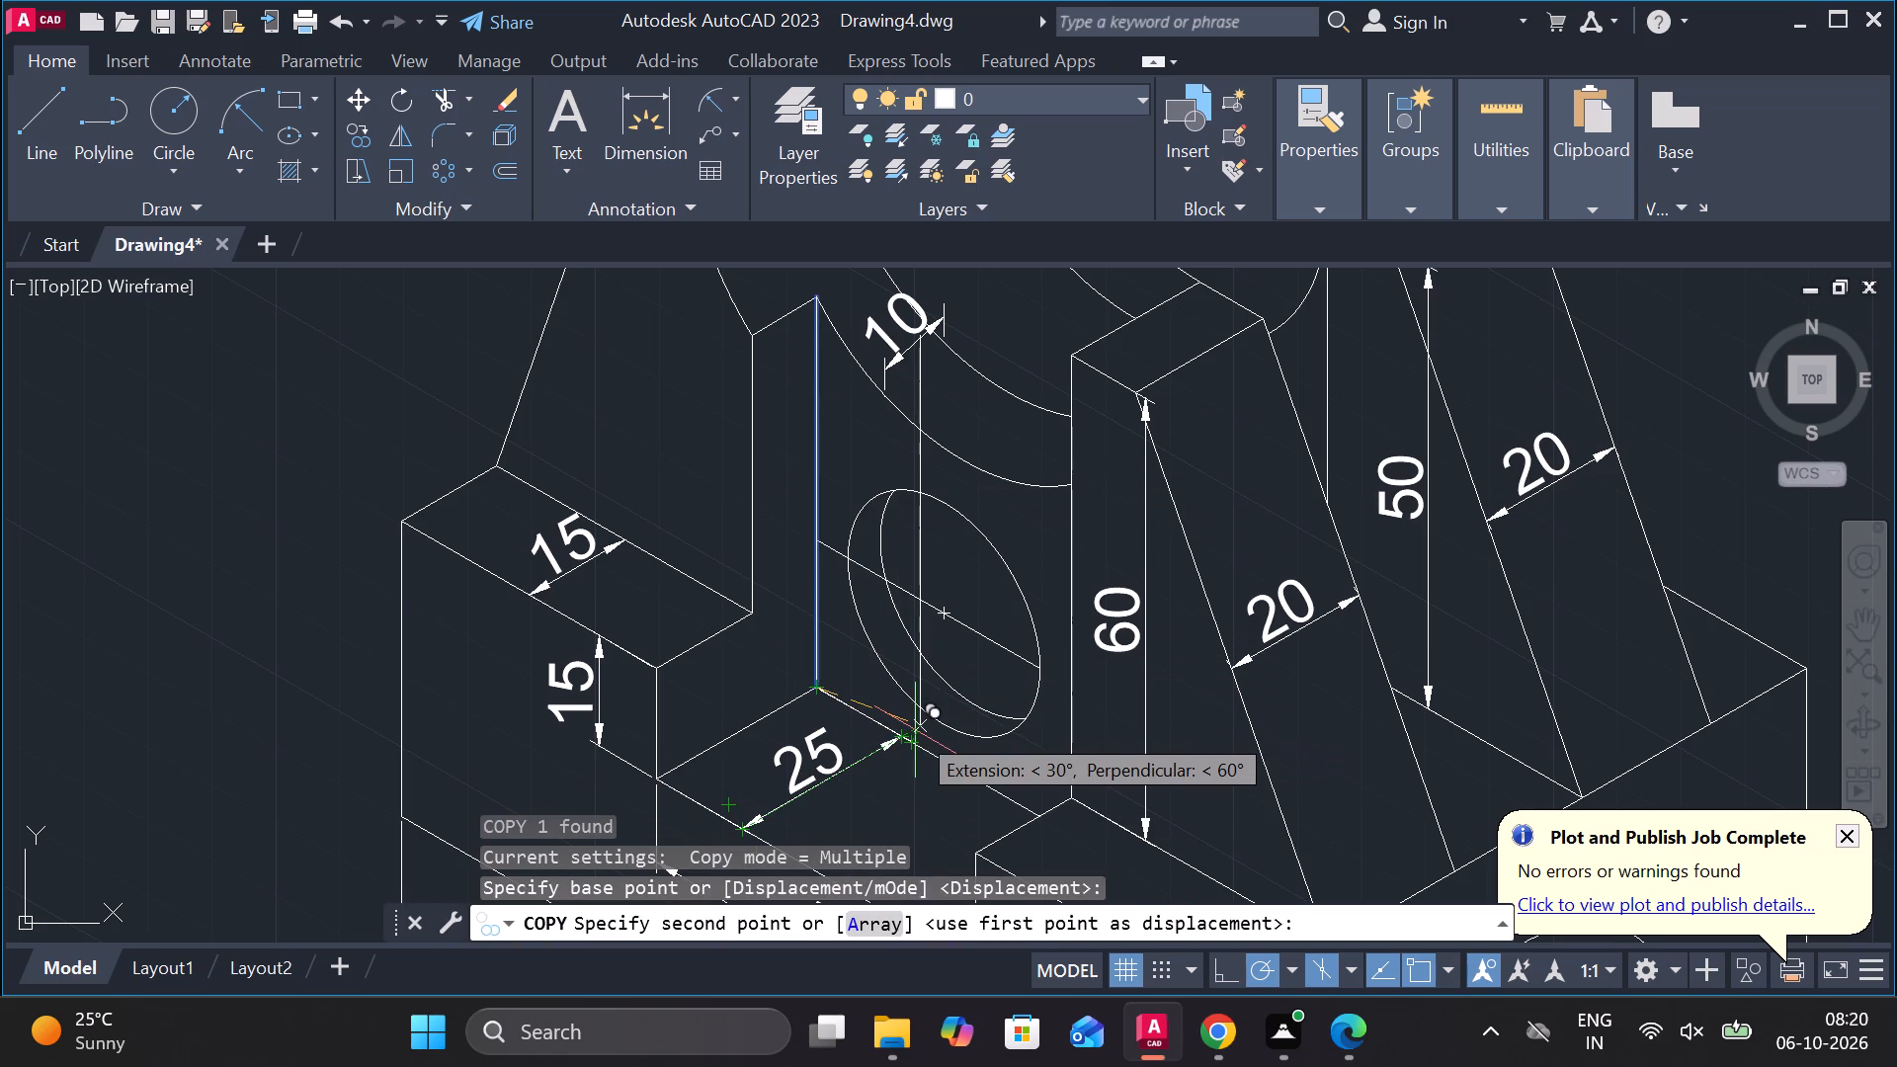
text(20)
key(Return)
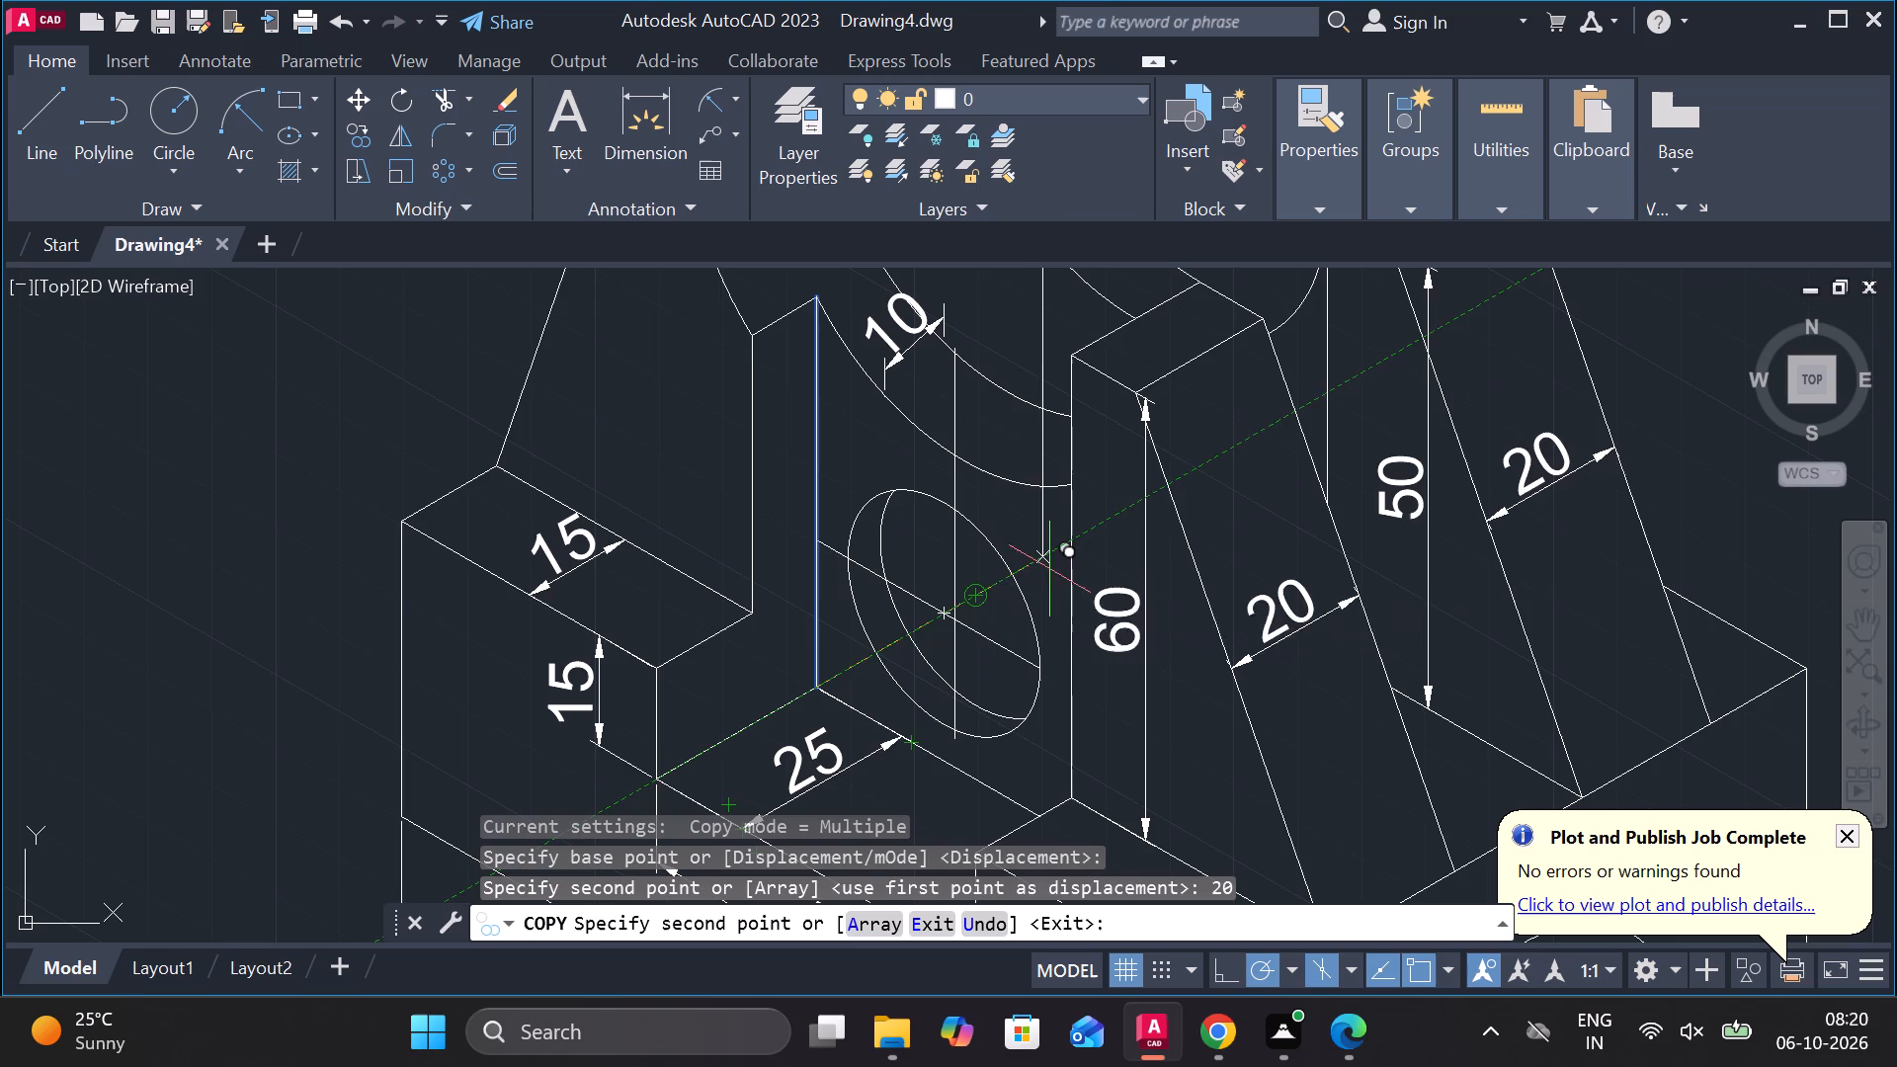
key(Escape)
Move both ellipses of the round hole from the front ellipse's centre to the intersection of the two copied centre lines.
scroll(987, 643, up, 1)
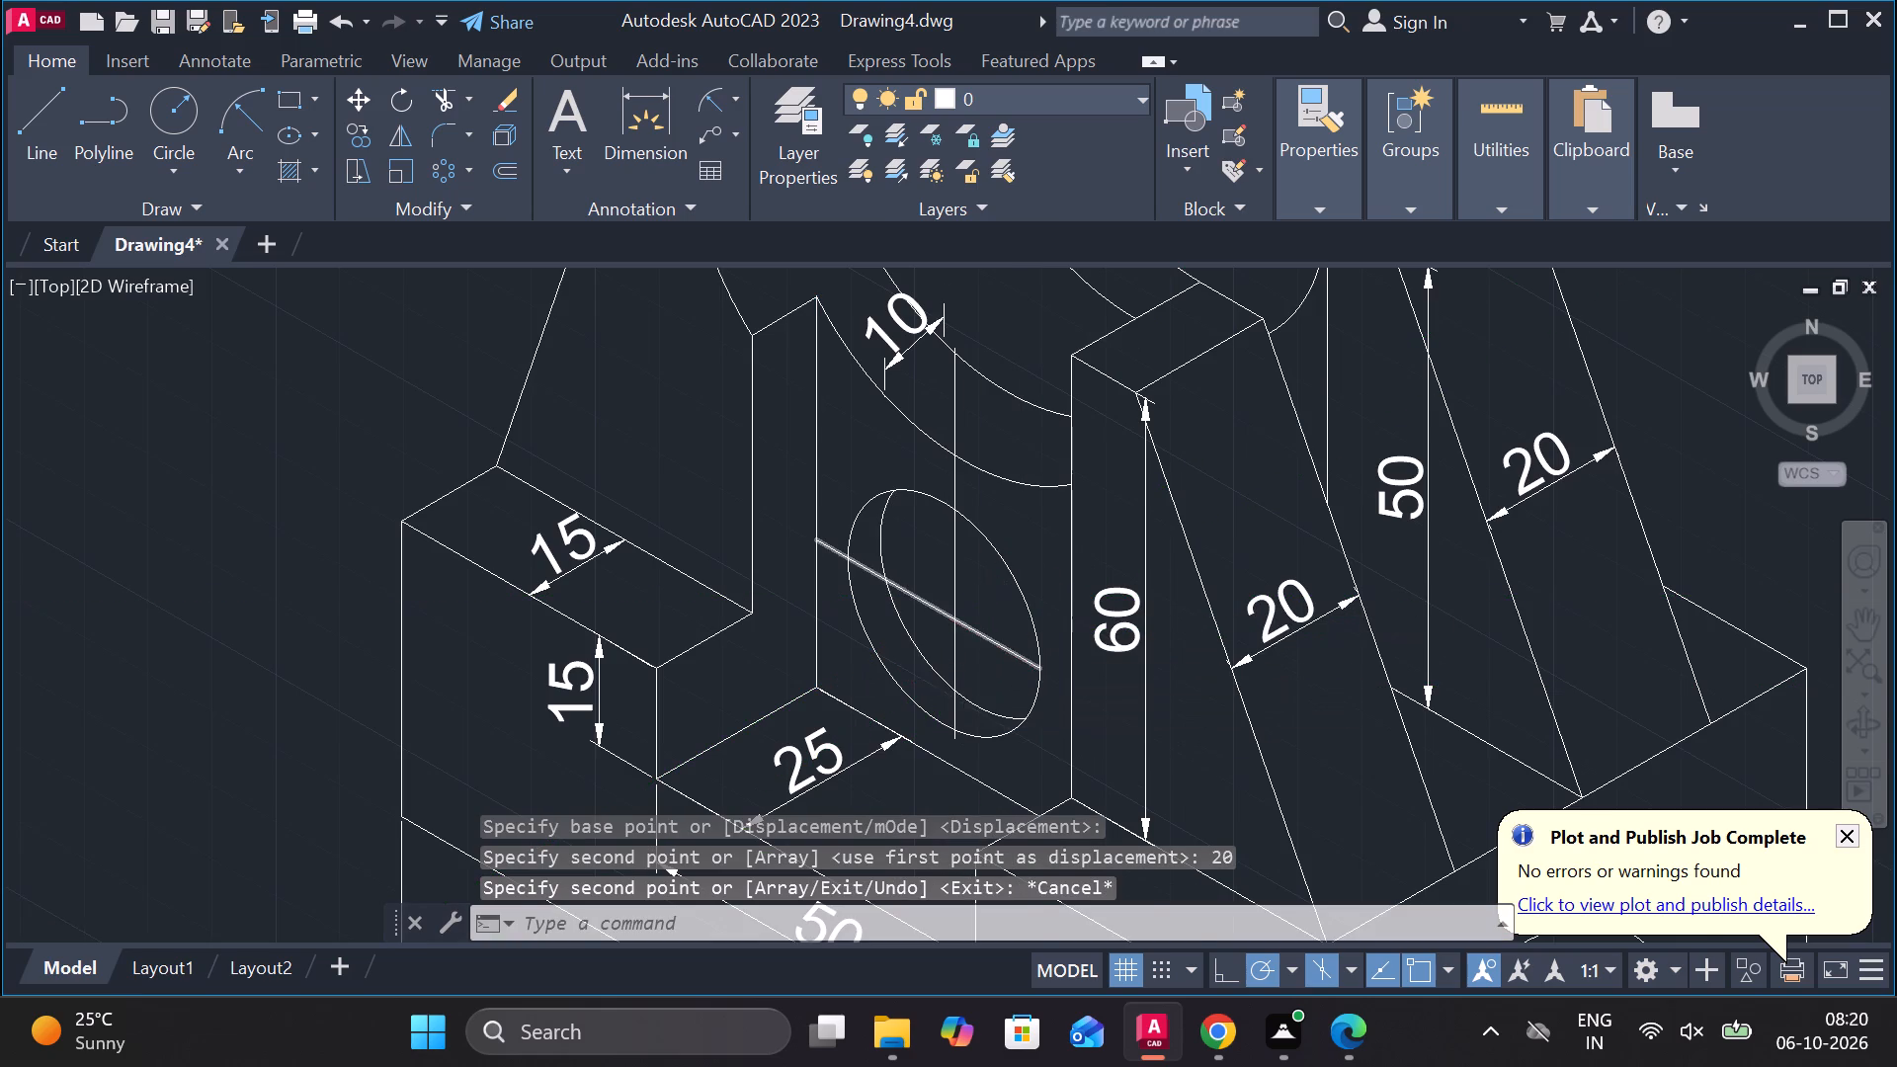
click(1023, 531)
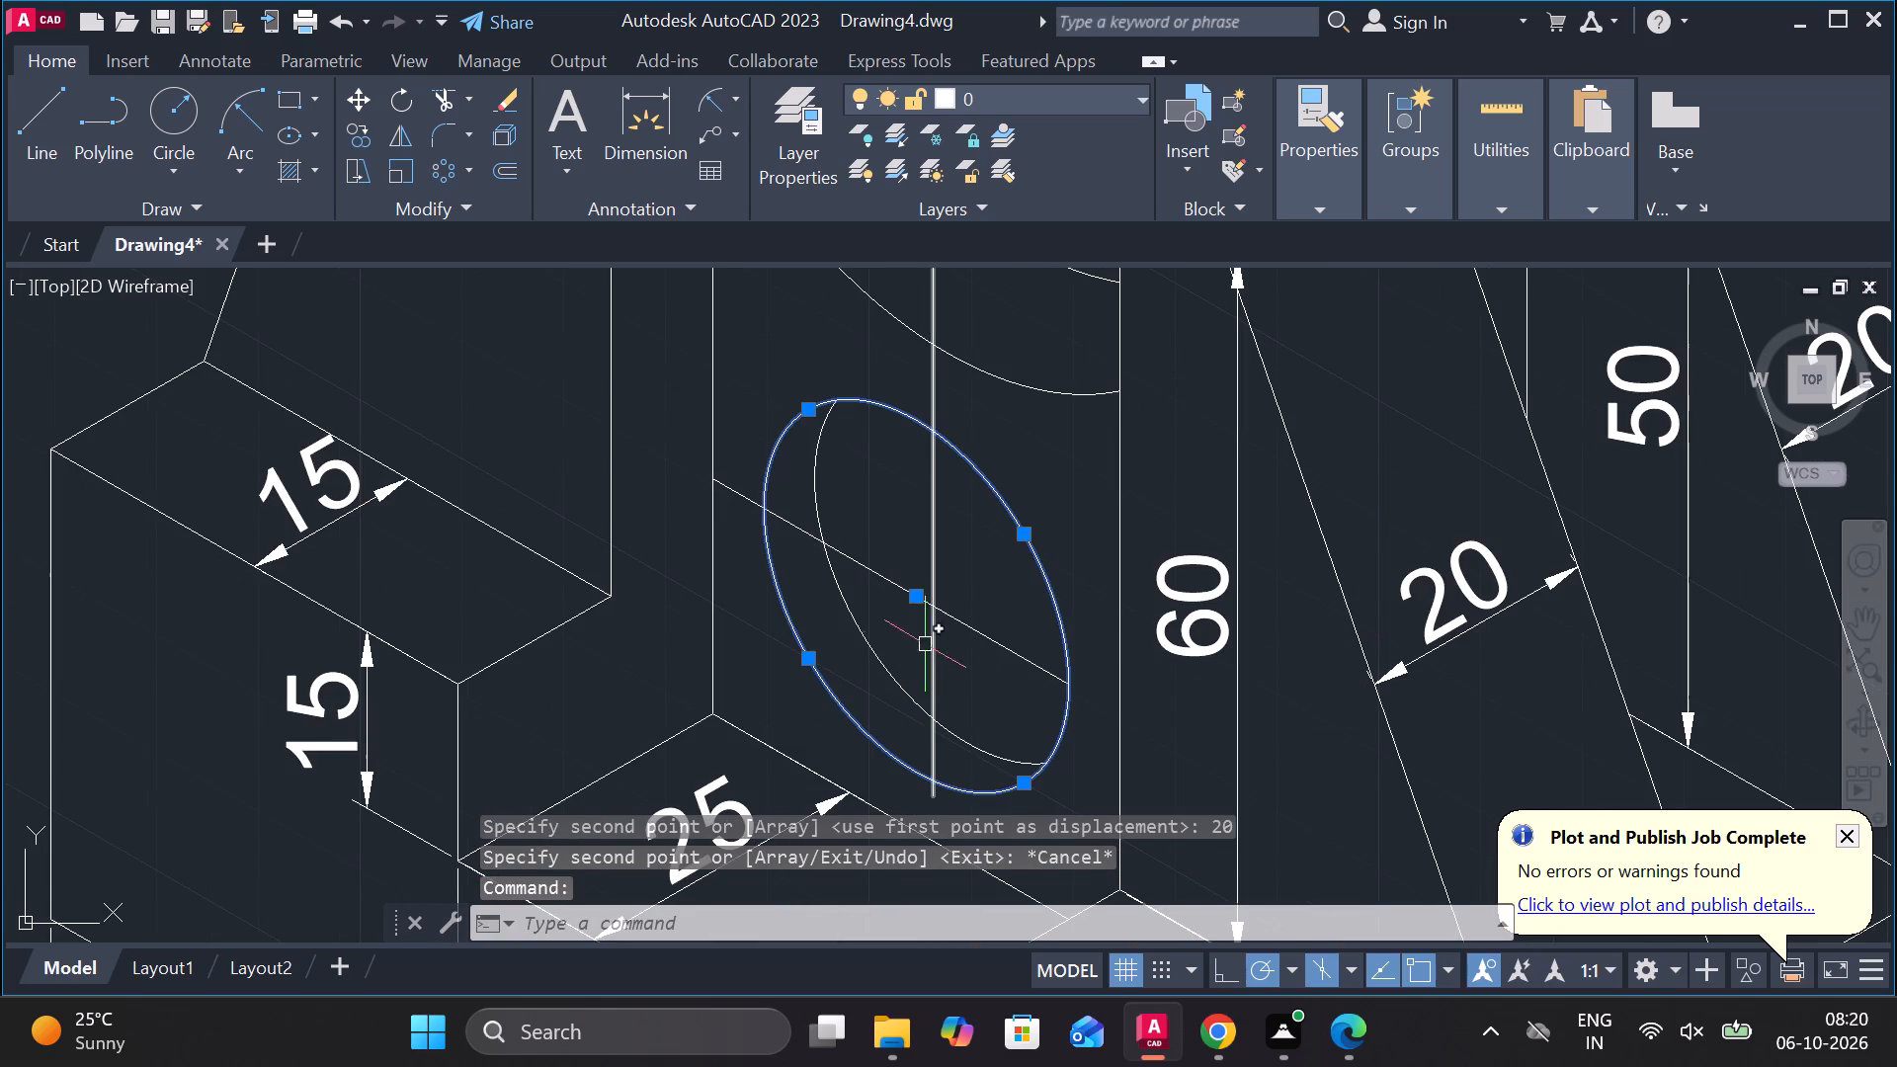
click(894, 665)
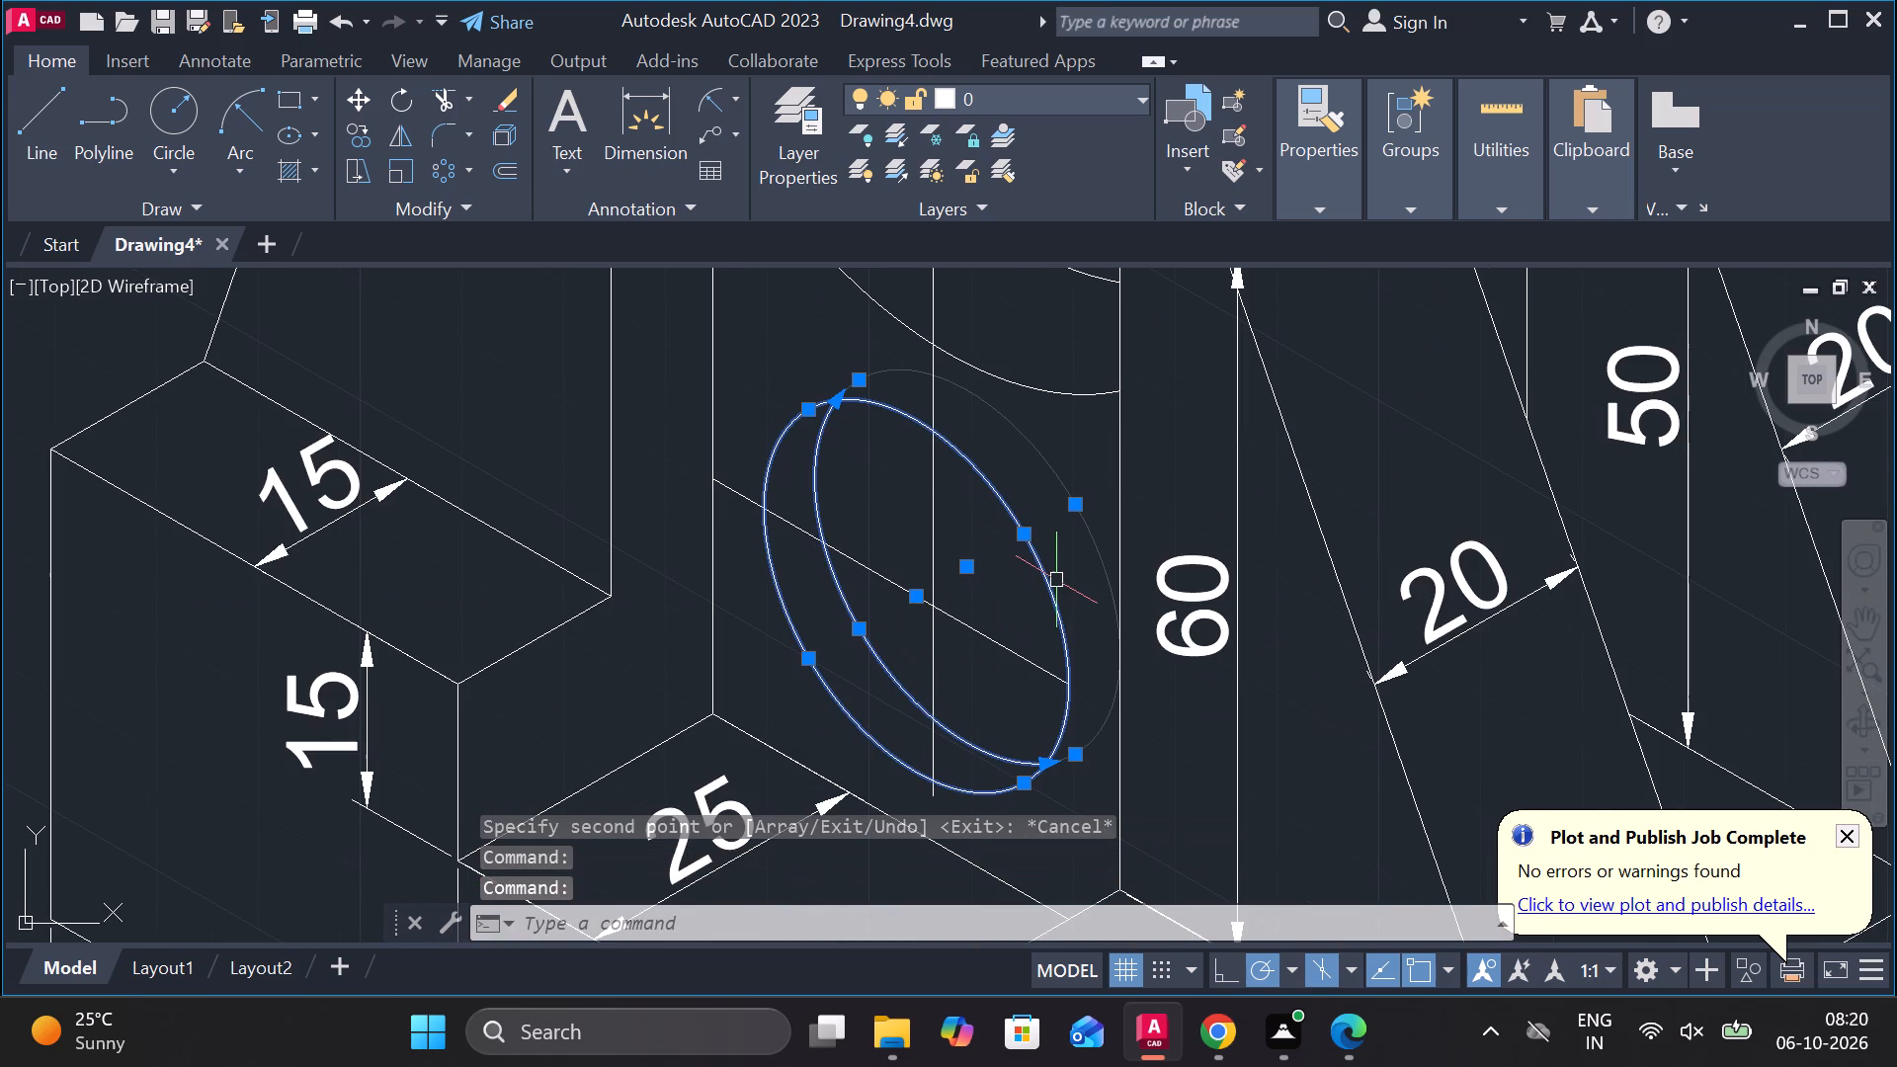
key(m)
key(Return)
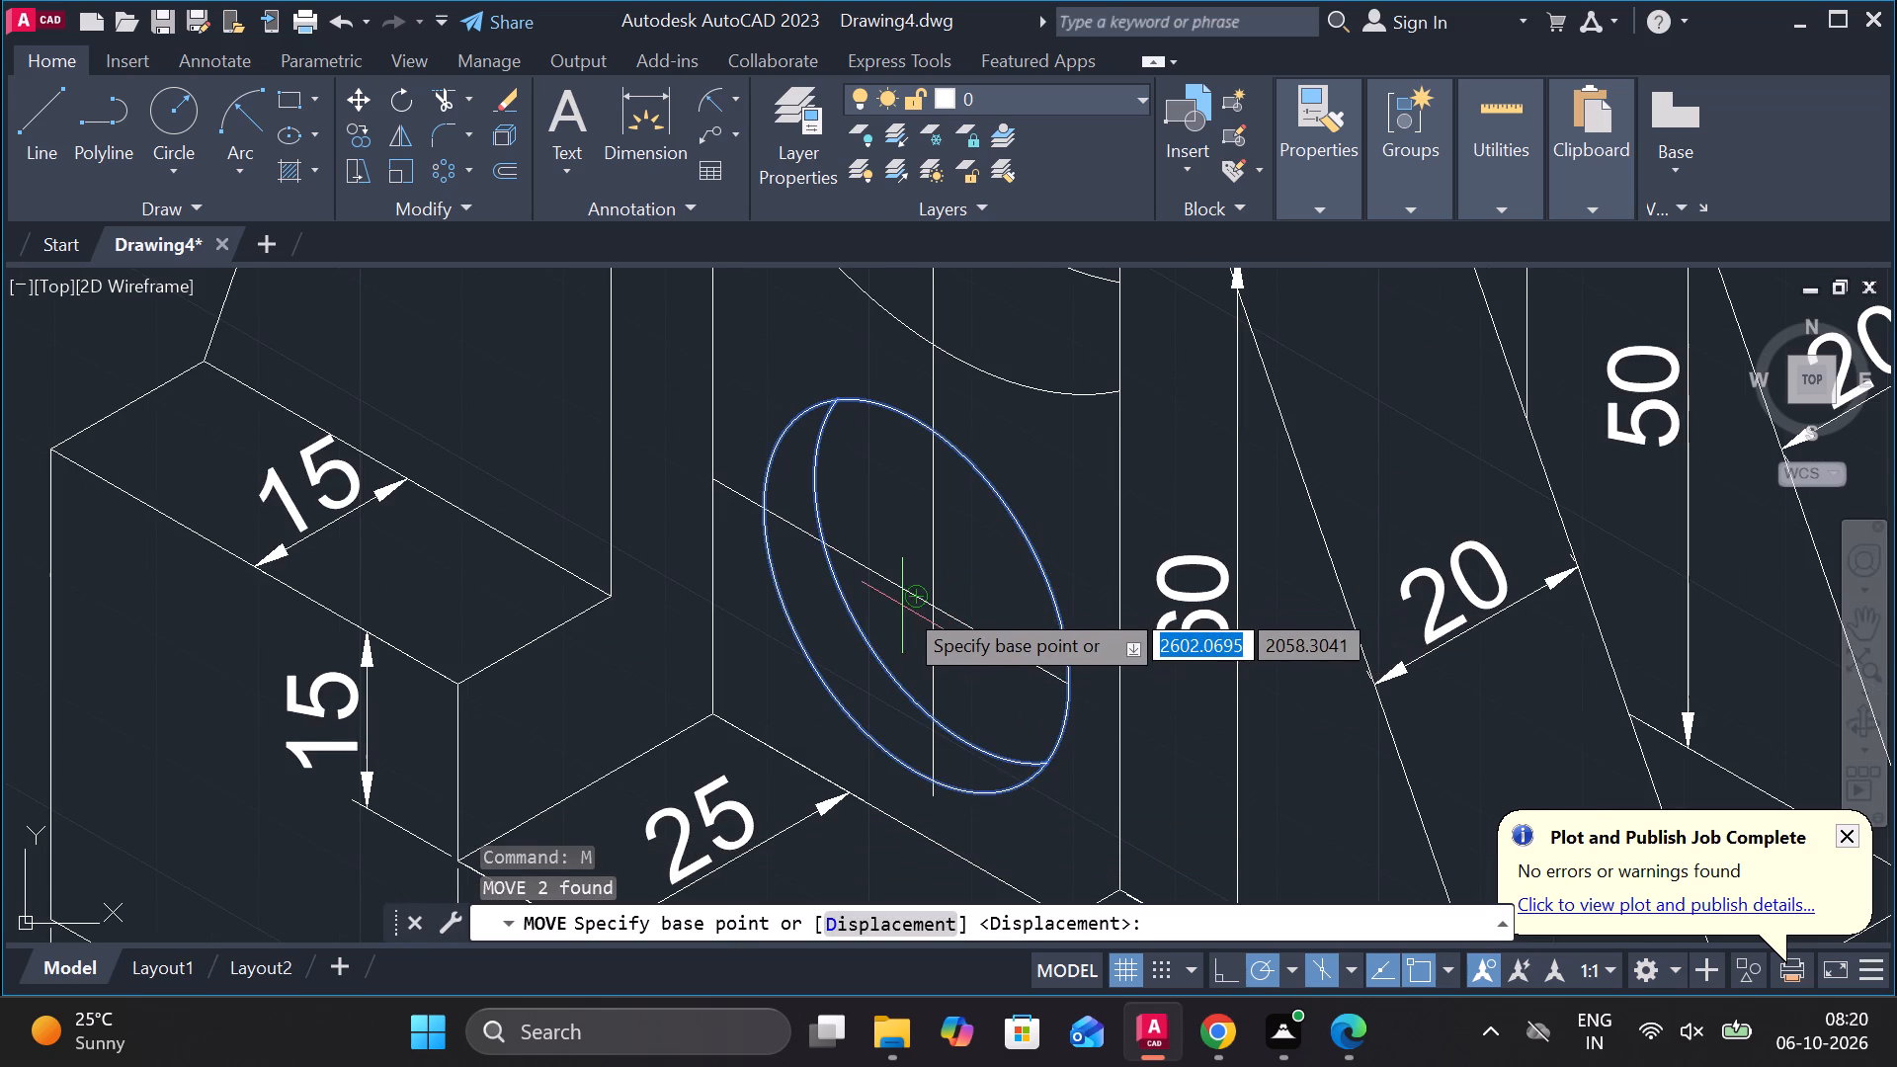
click(919, 590)
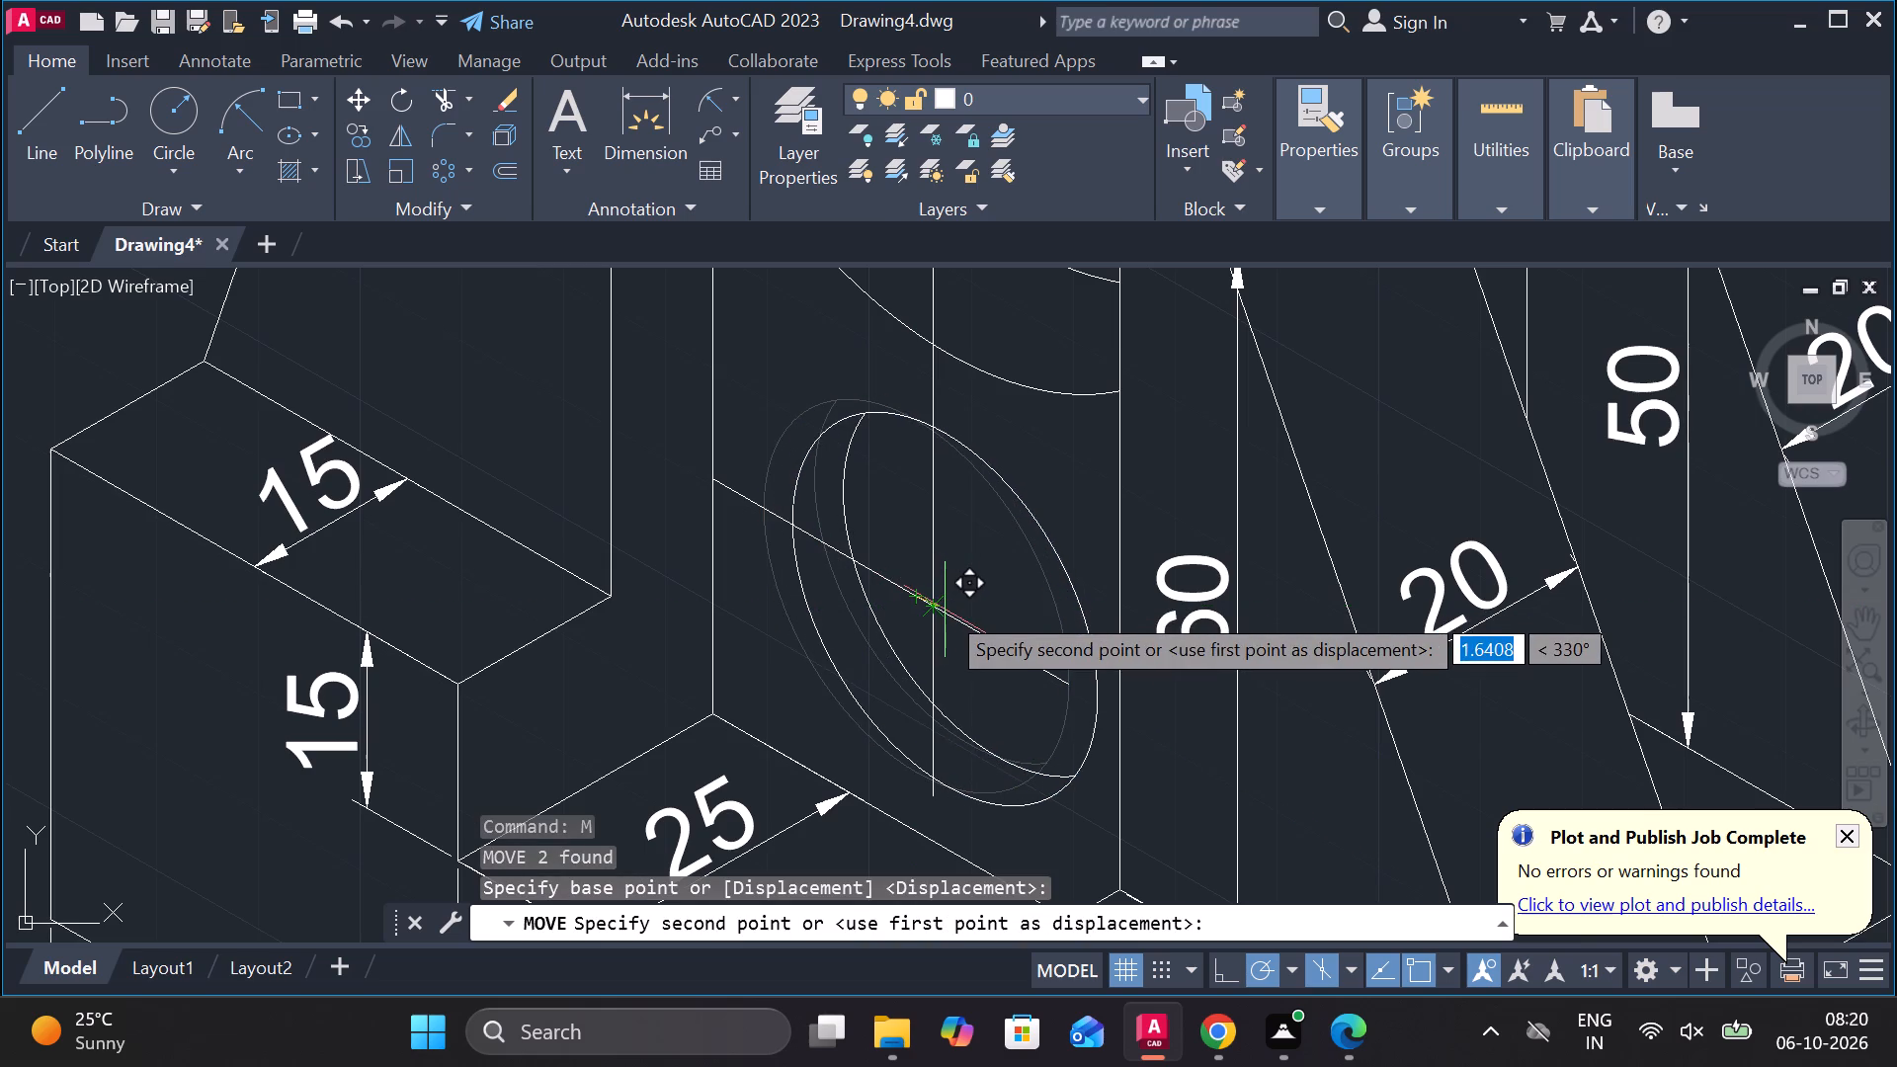
scroll(945, 610, up, 3)
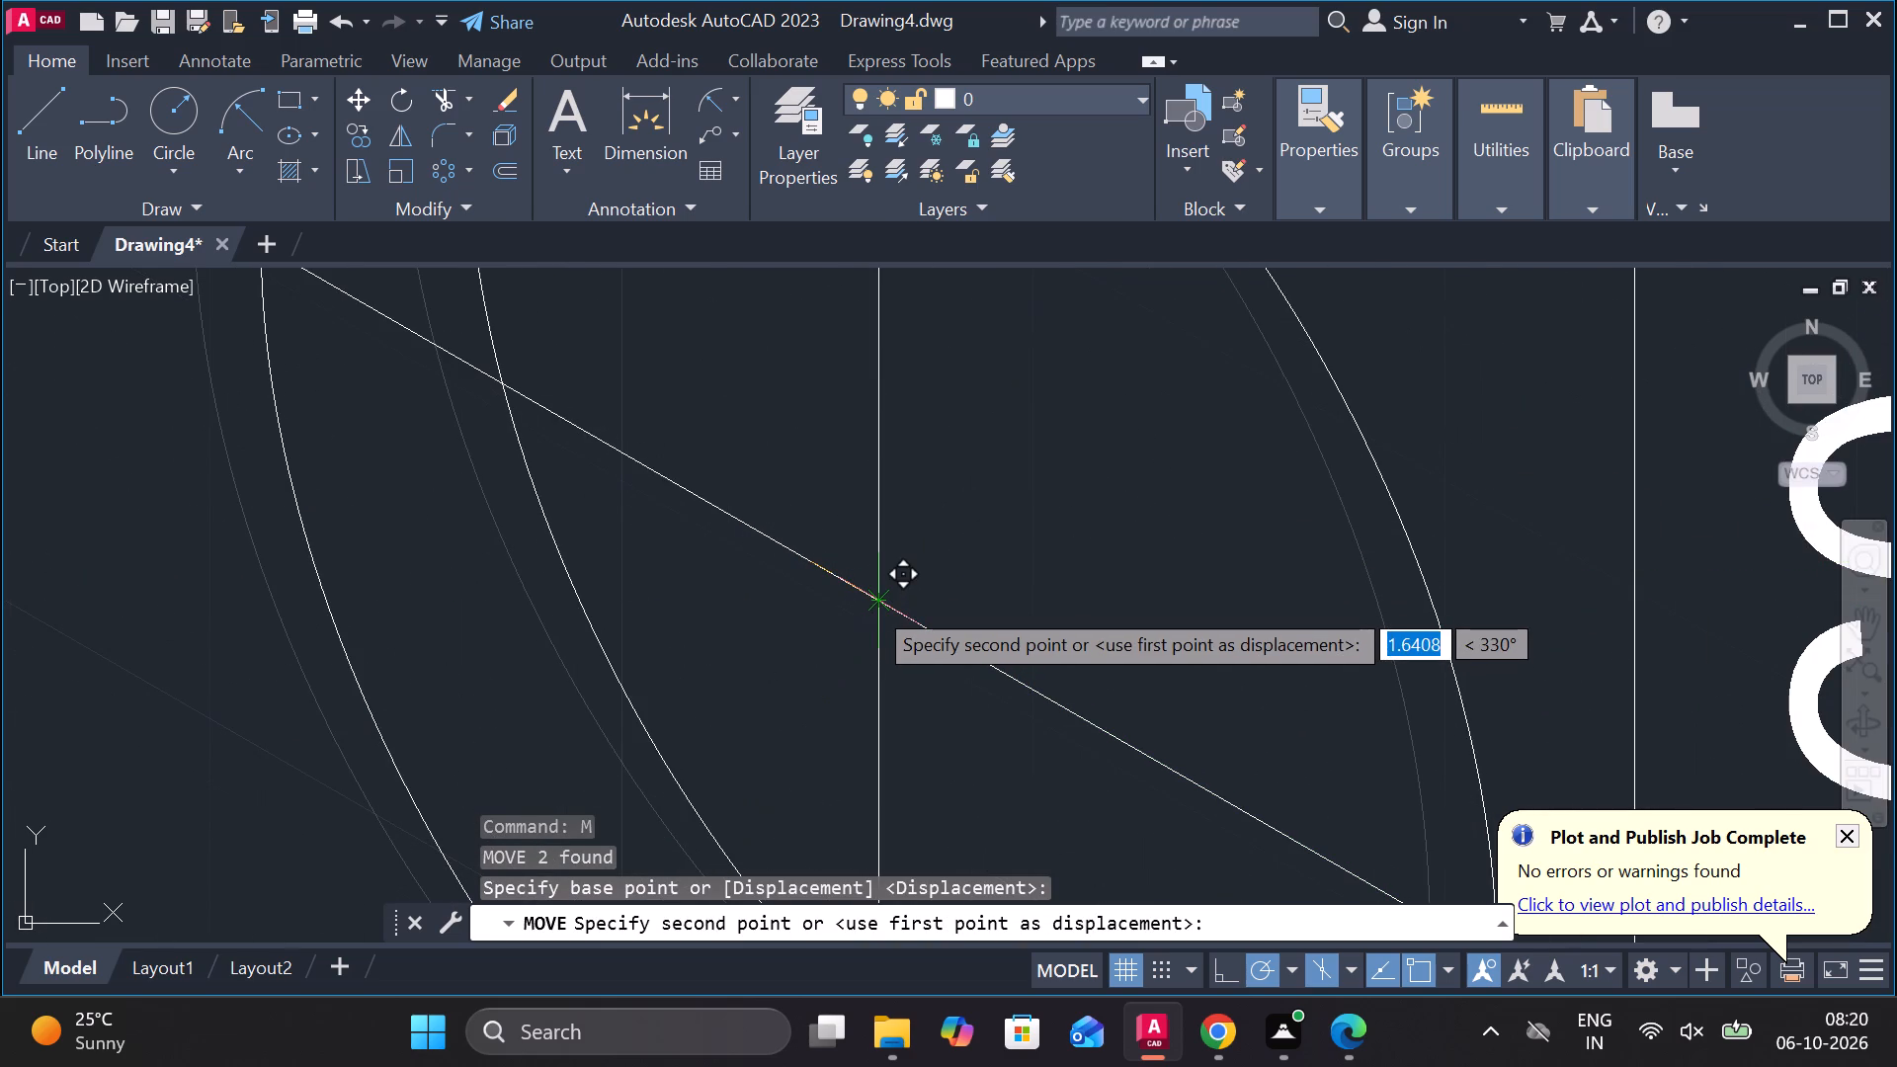
click(884, 604)
scroll(884, 604, down, 3)
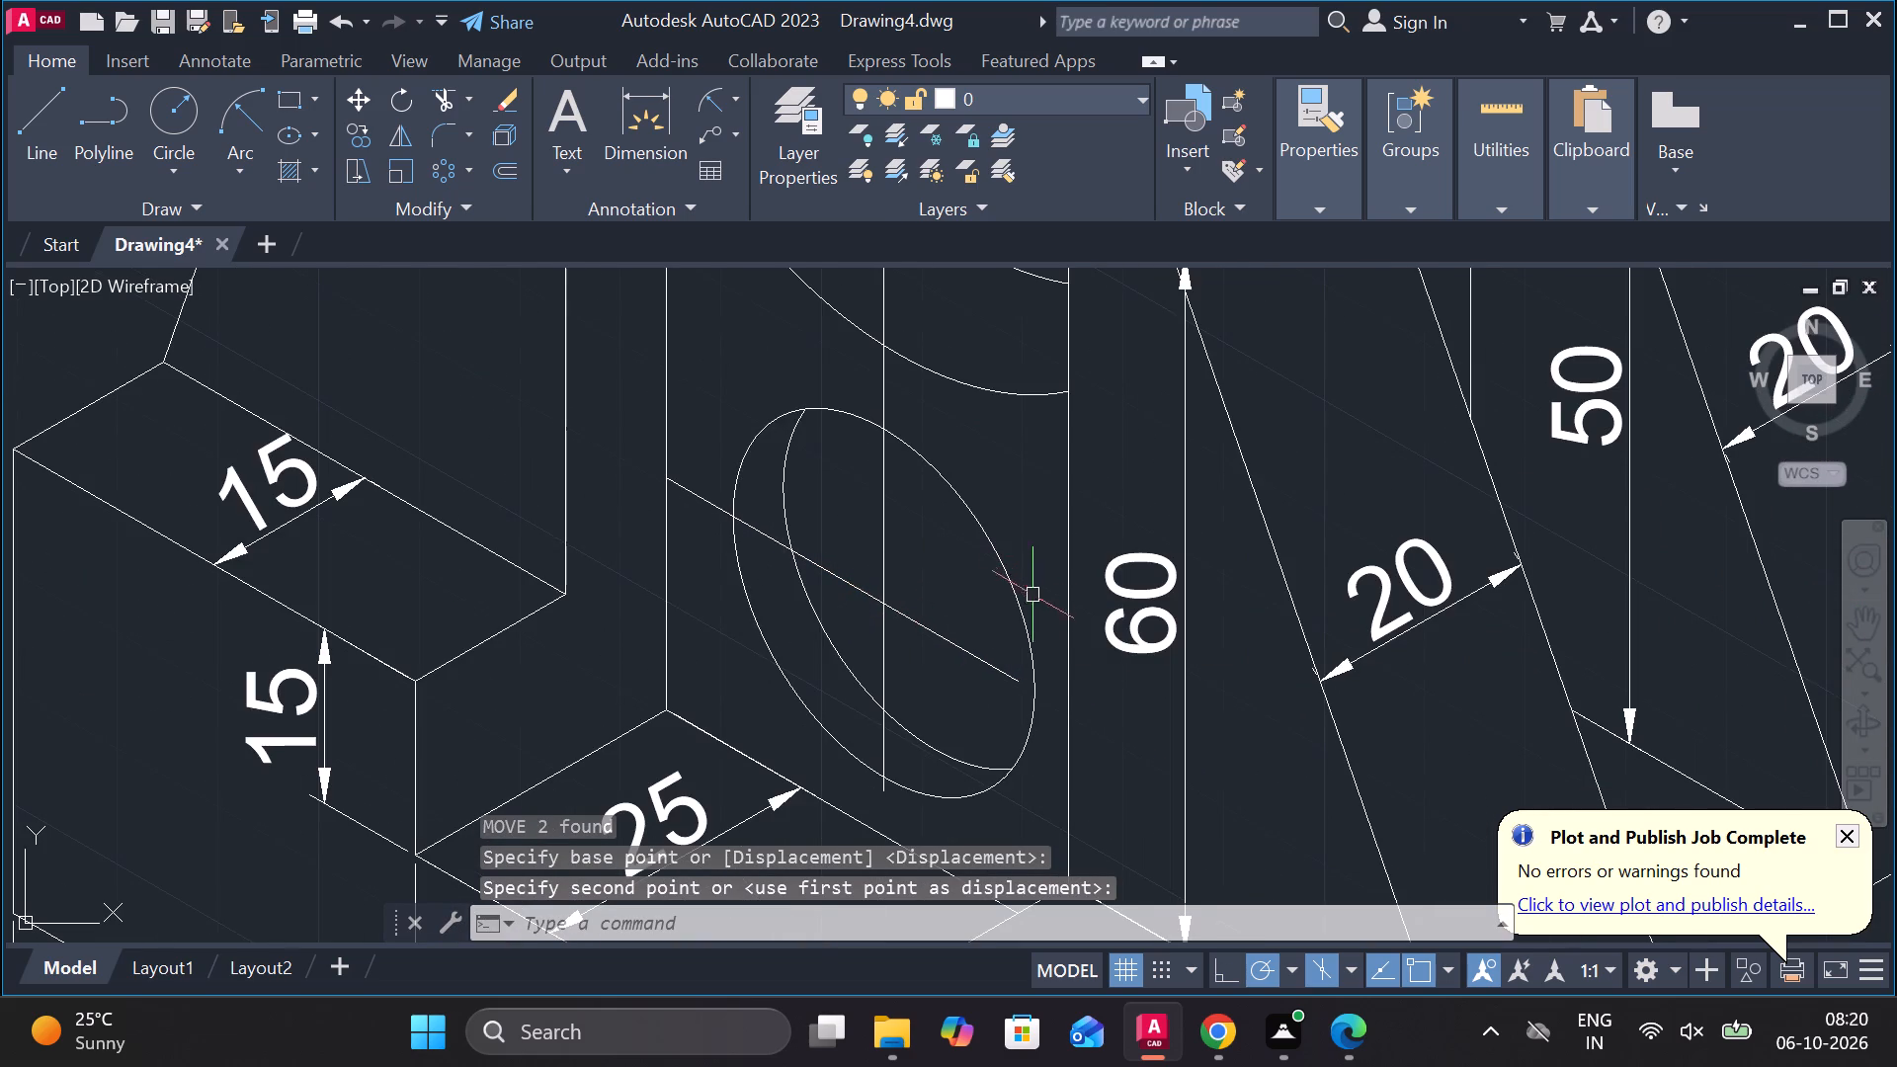
key(Escape)
Trim the part of the hole's vertical centre line that extends above the lower curved edge.
scroll(978, 615, down, 2)
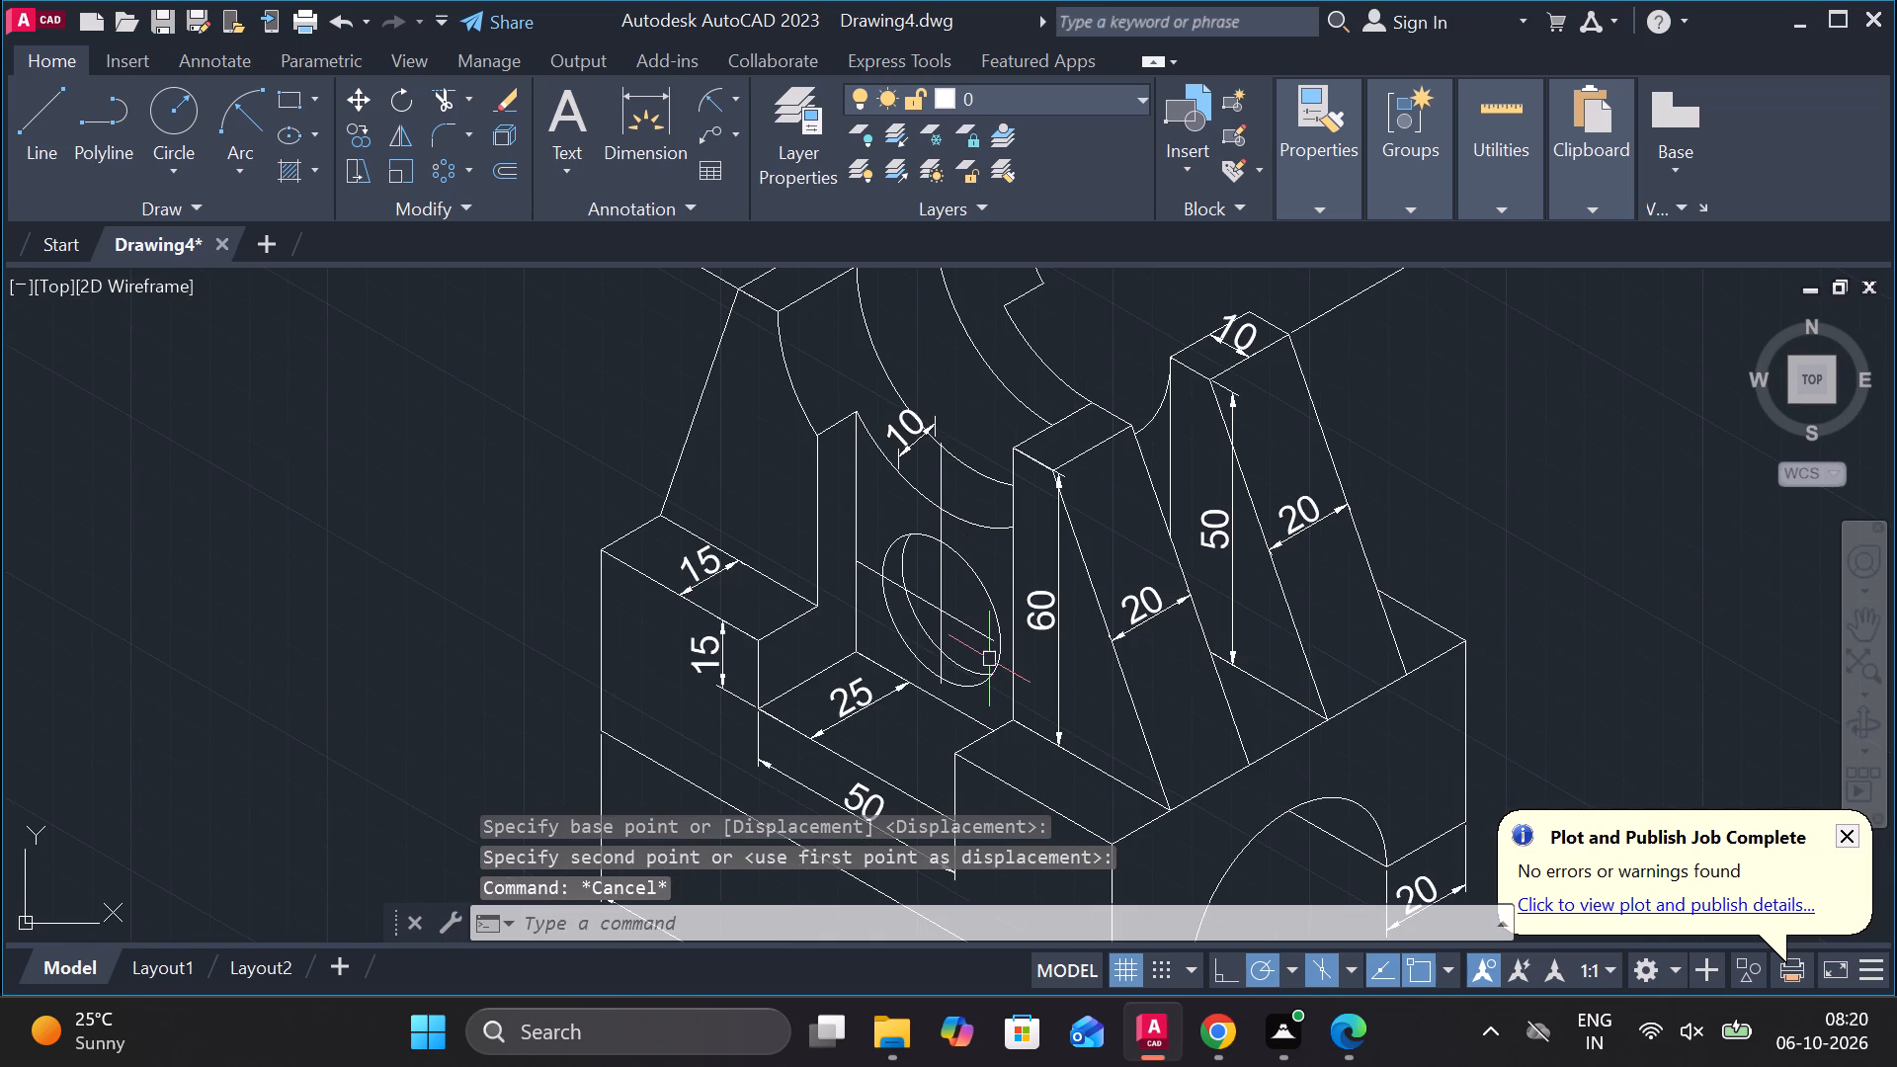
text(TR)
key(space)
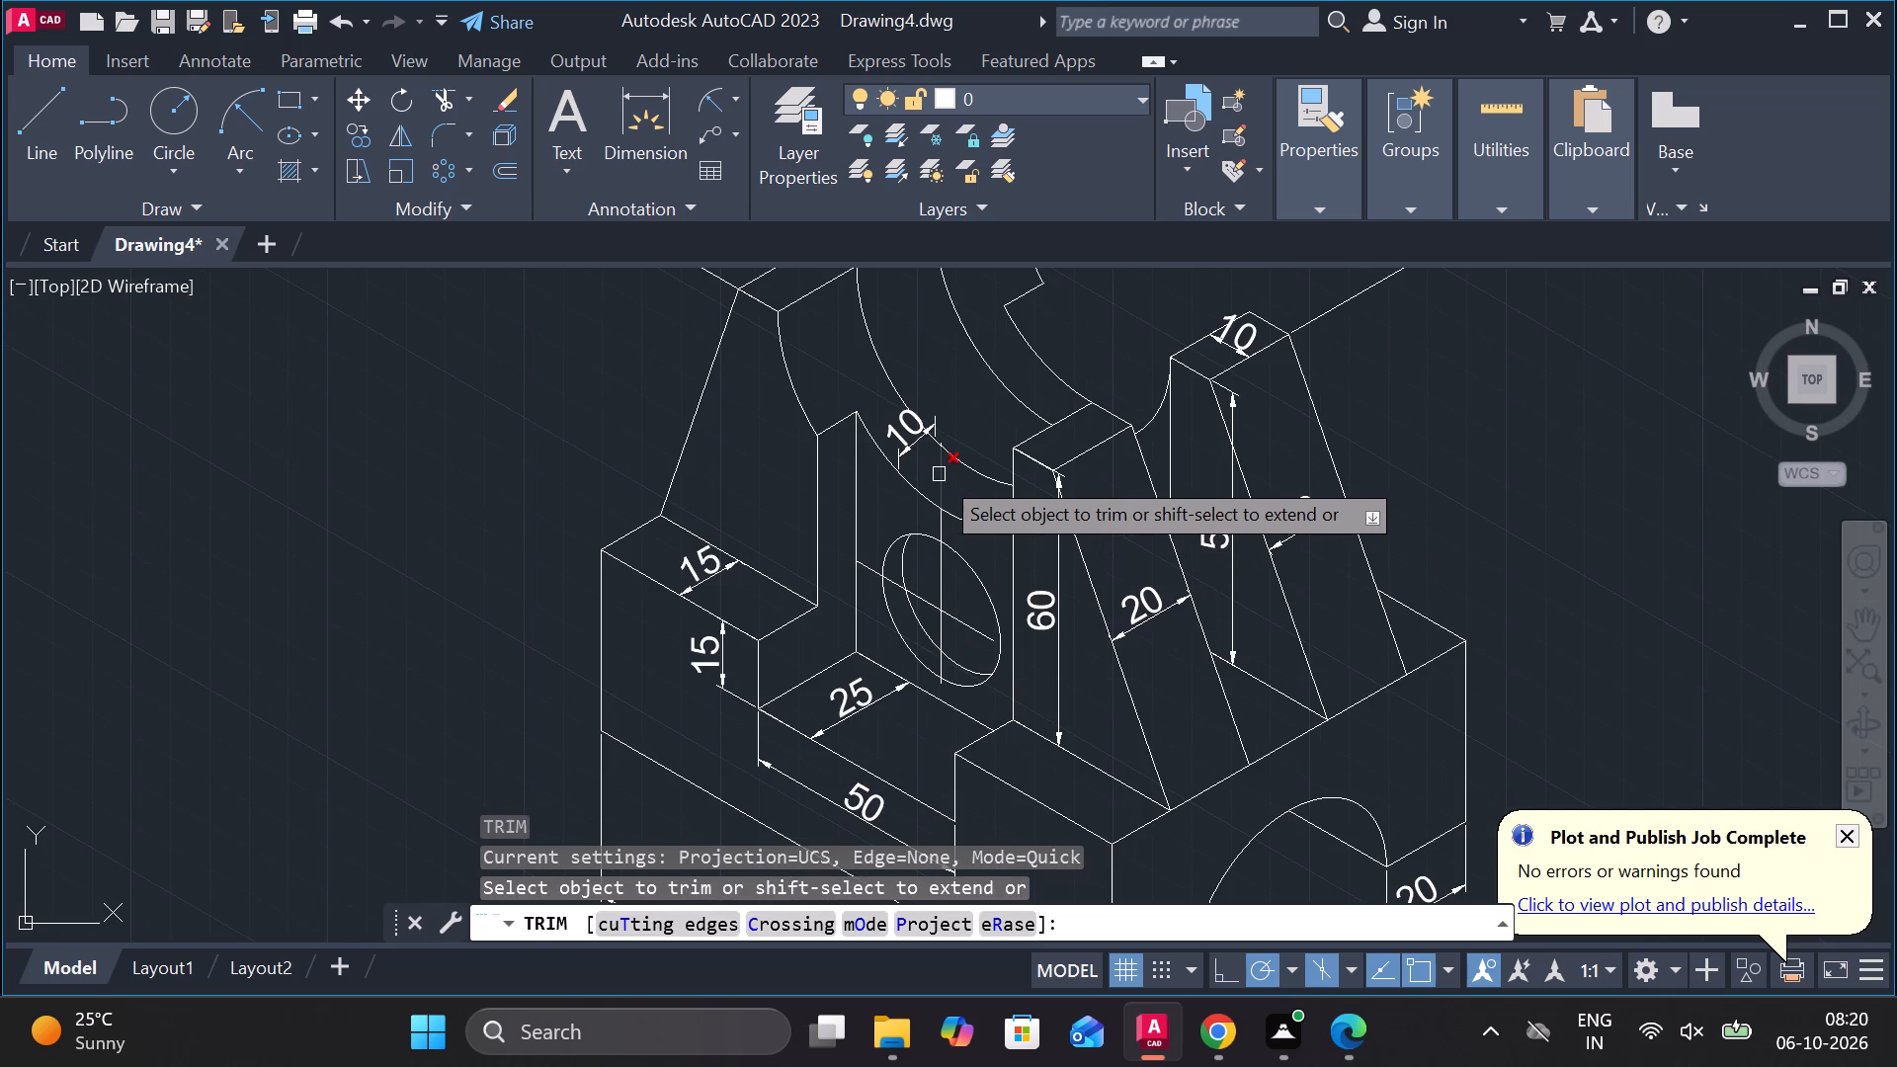
click(939, 474)
key(Escape)
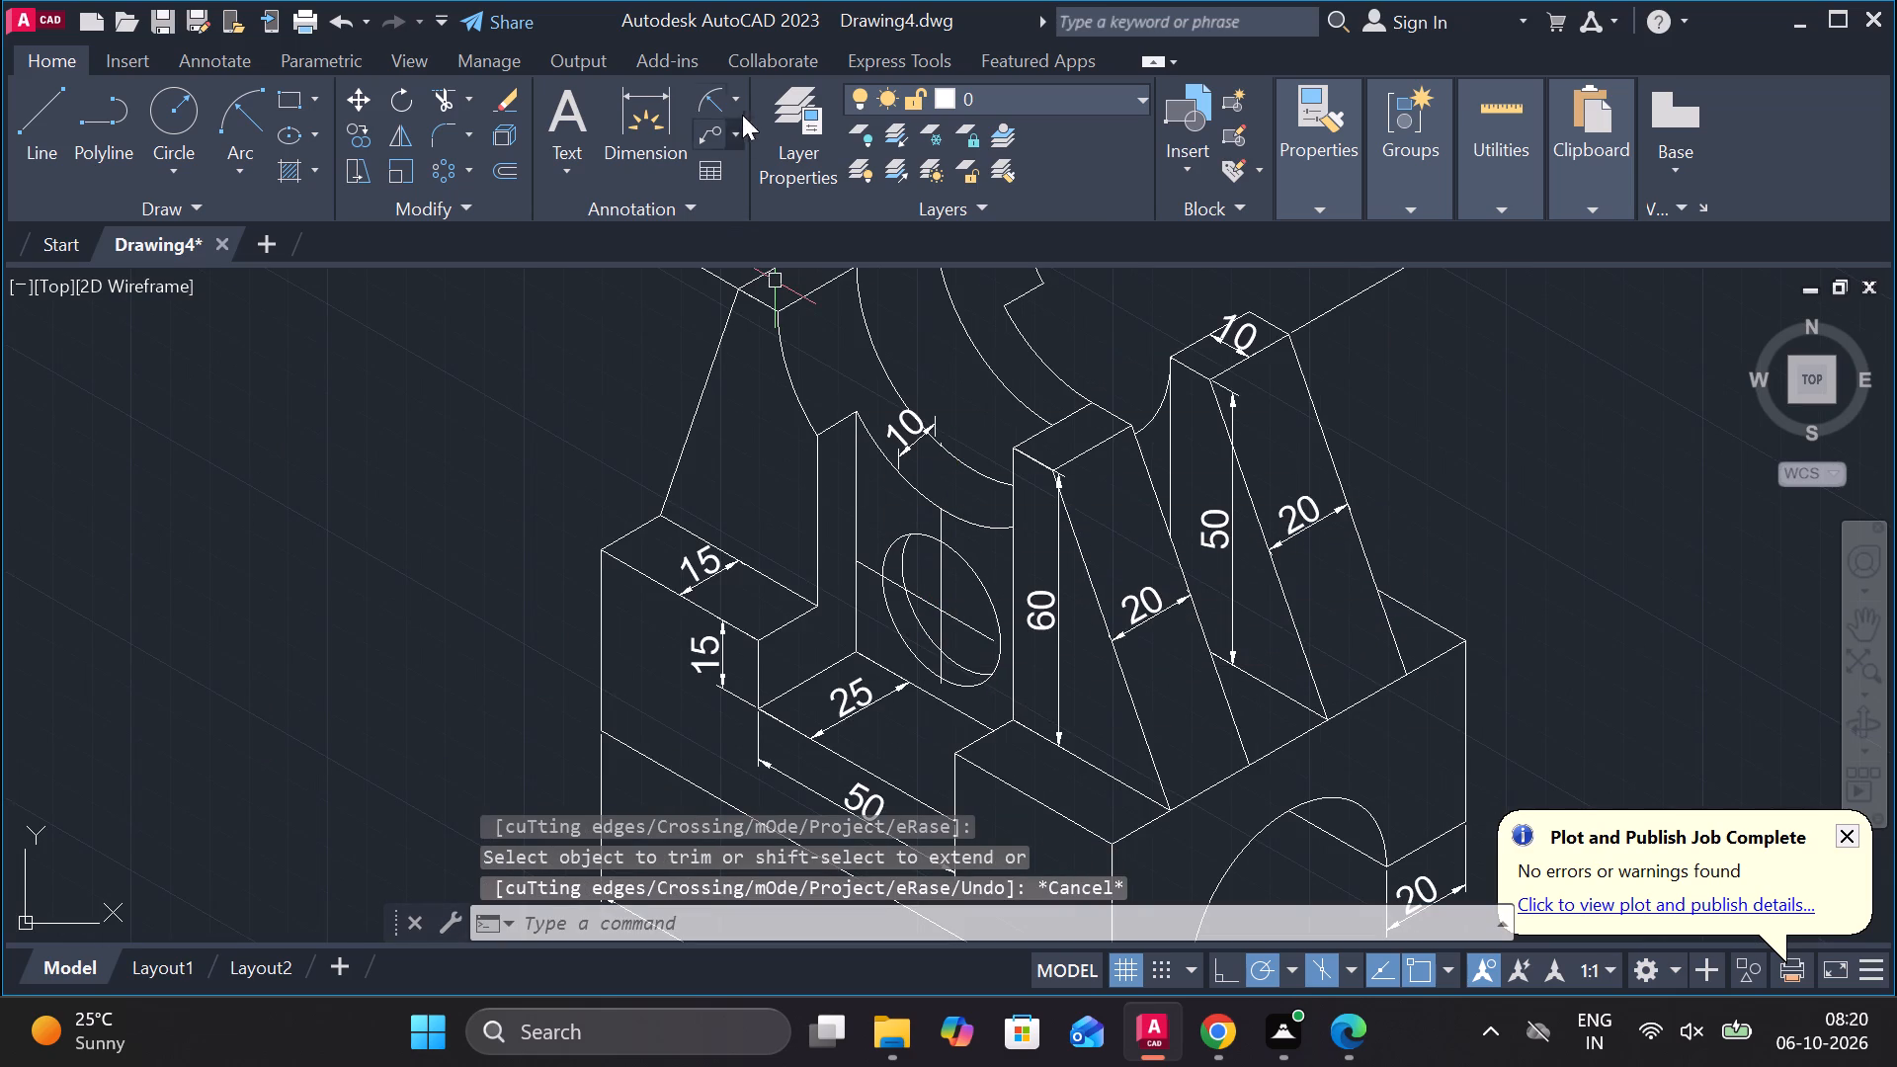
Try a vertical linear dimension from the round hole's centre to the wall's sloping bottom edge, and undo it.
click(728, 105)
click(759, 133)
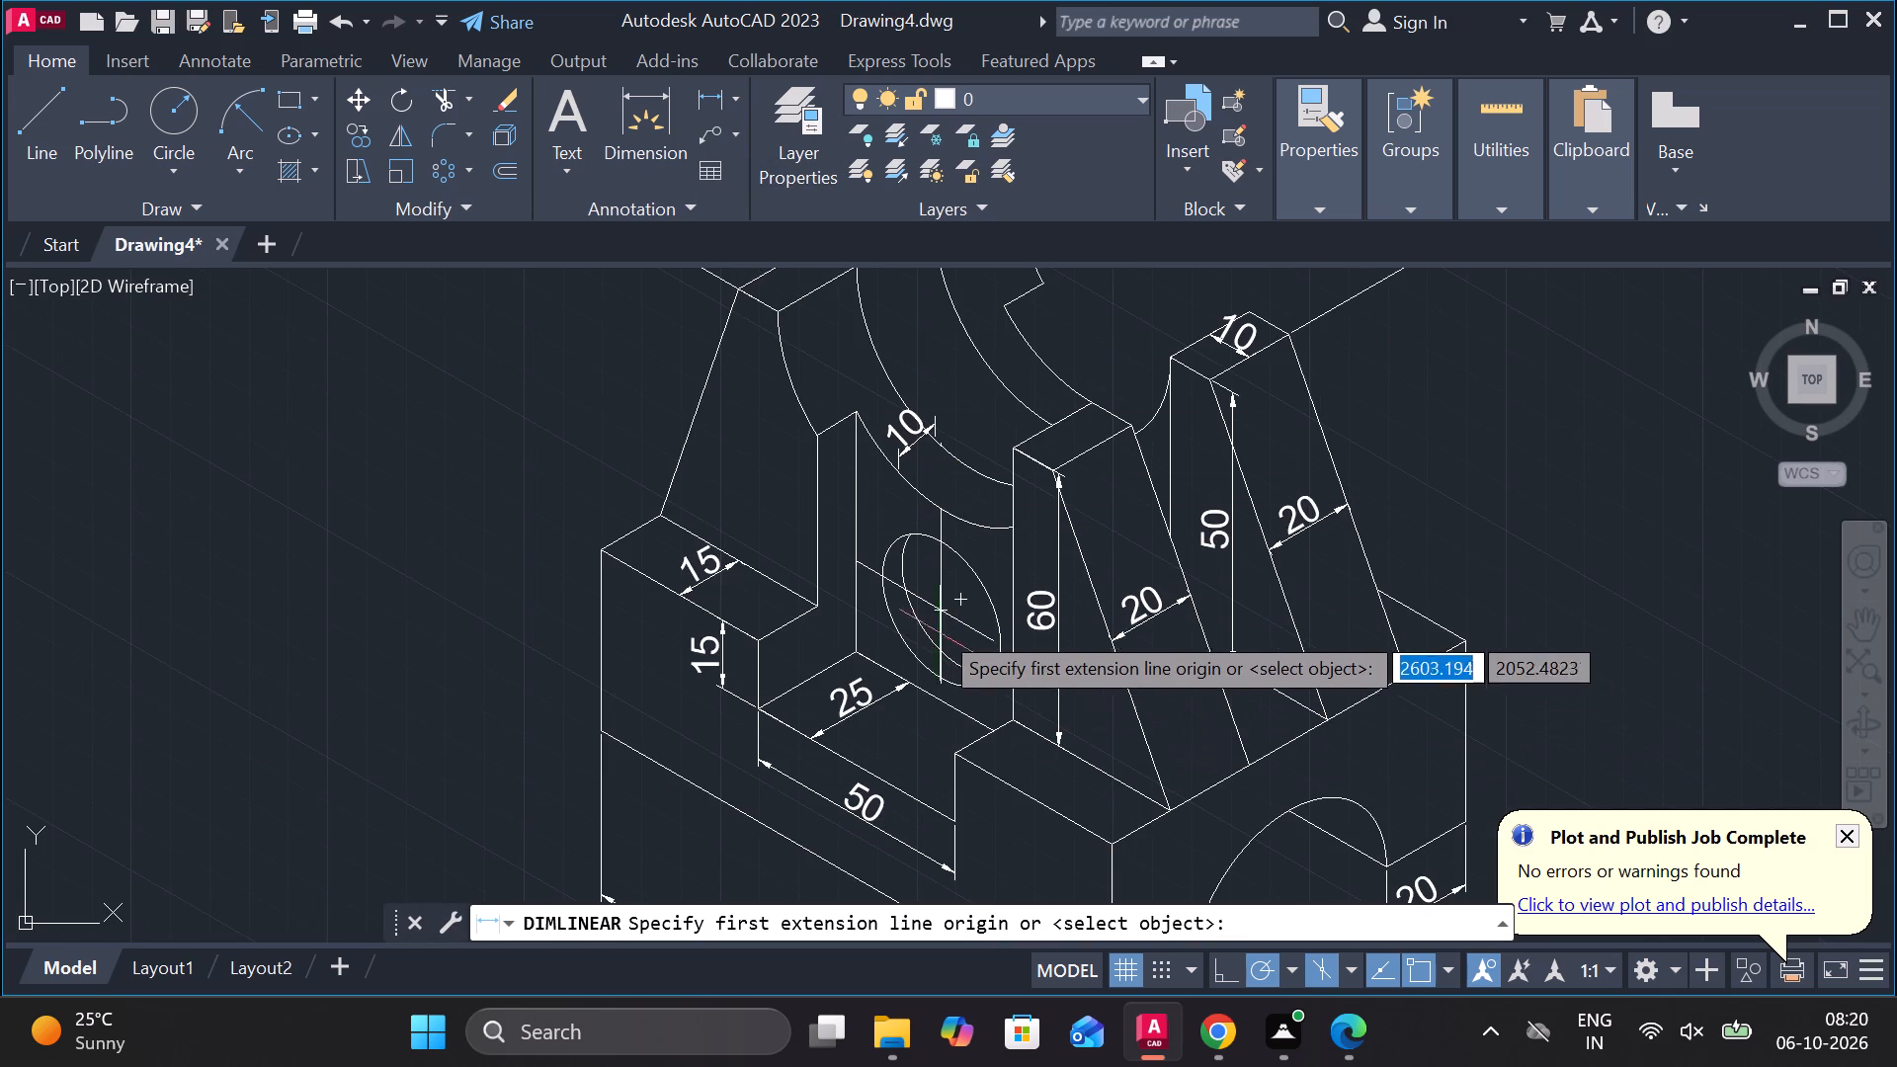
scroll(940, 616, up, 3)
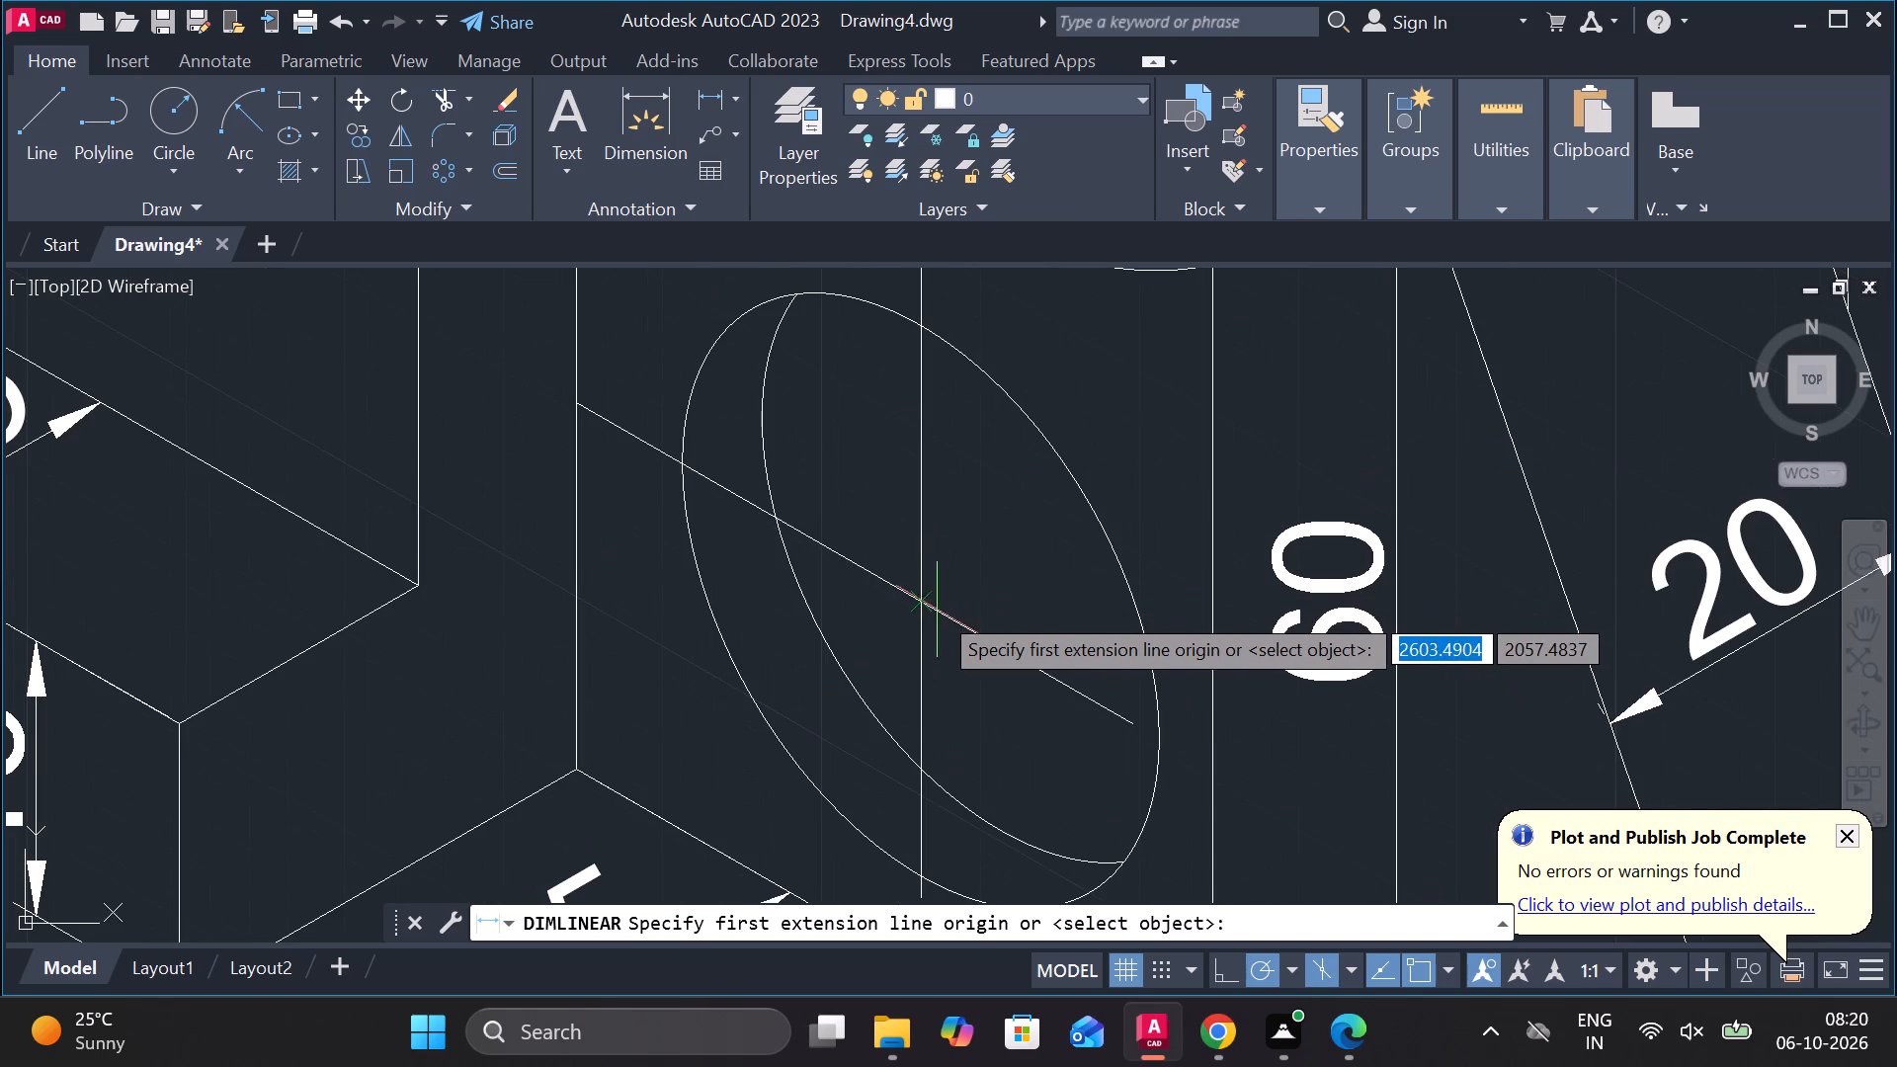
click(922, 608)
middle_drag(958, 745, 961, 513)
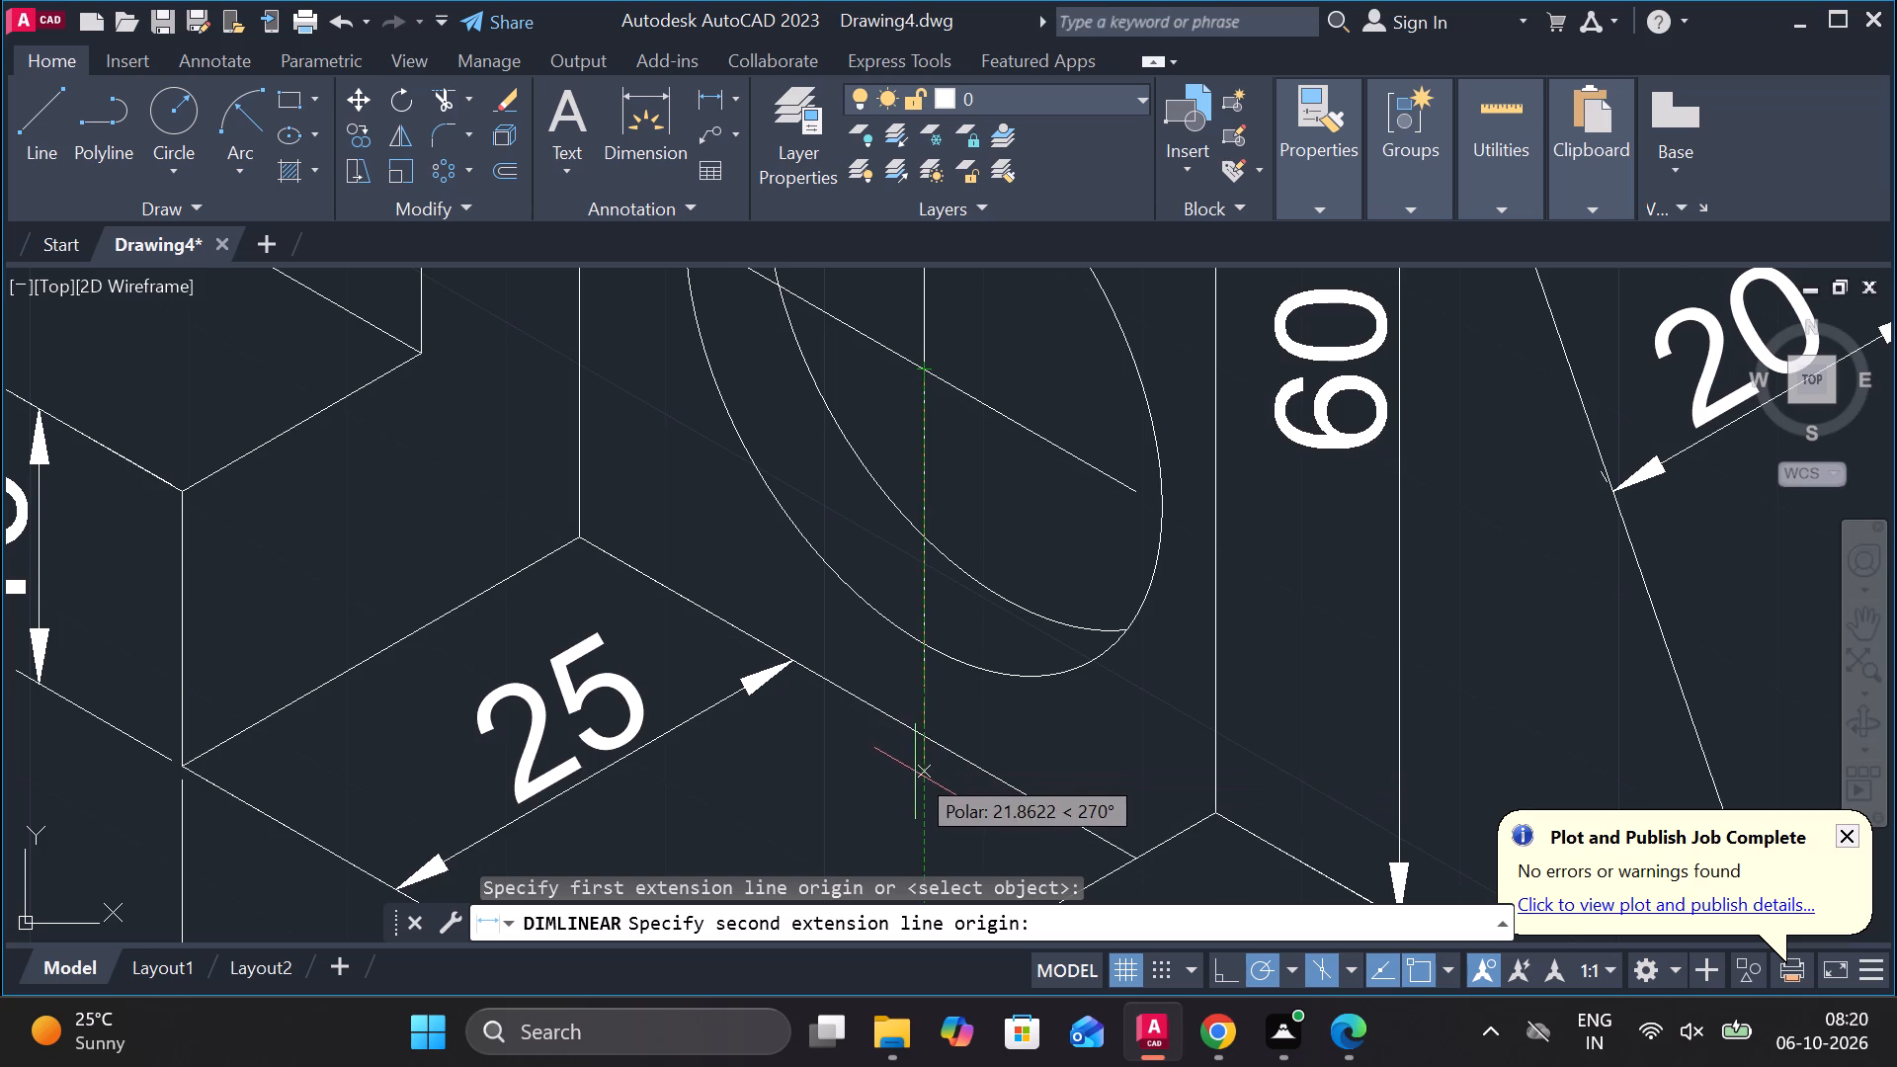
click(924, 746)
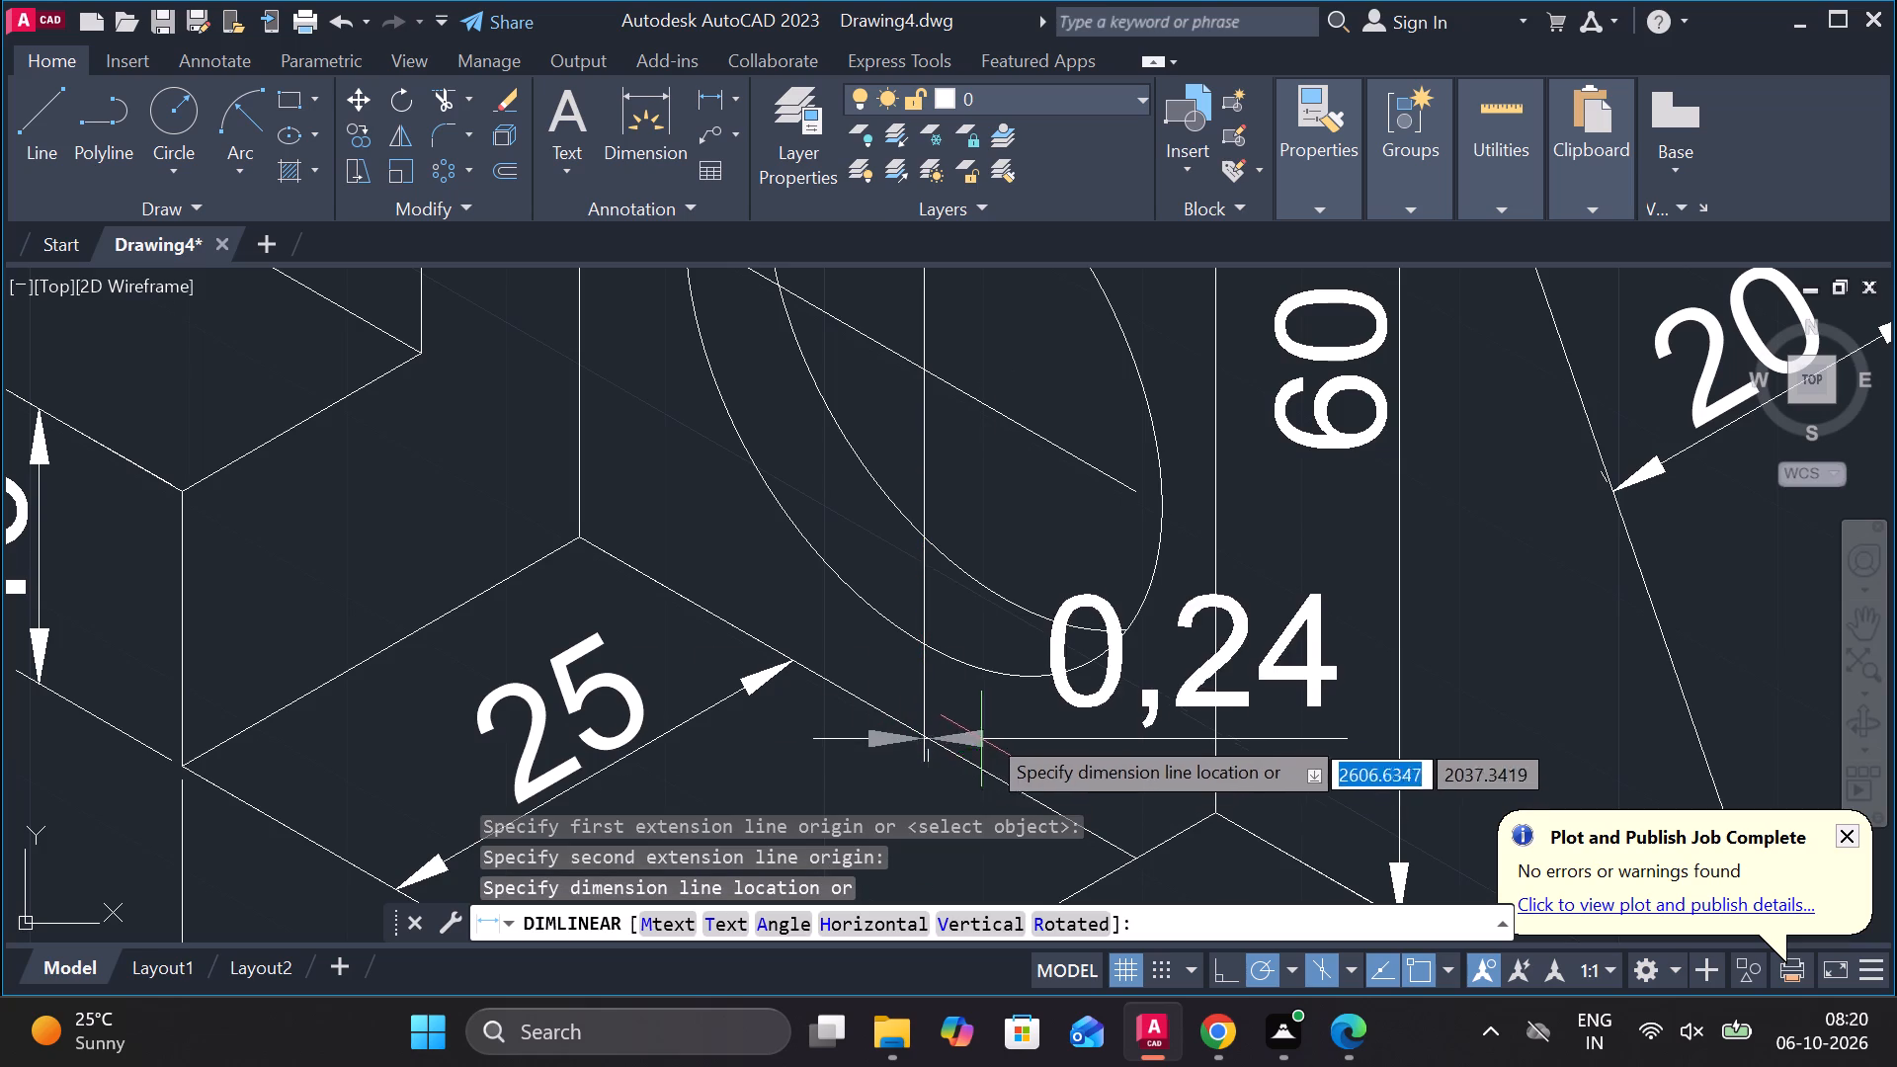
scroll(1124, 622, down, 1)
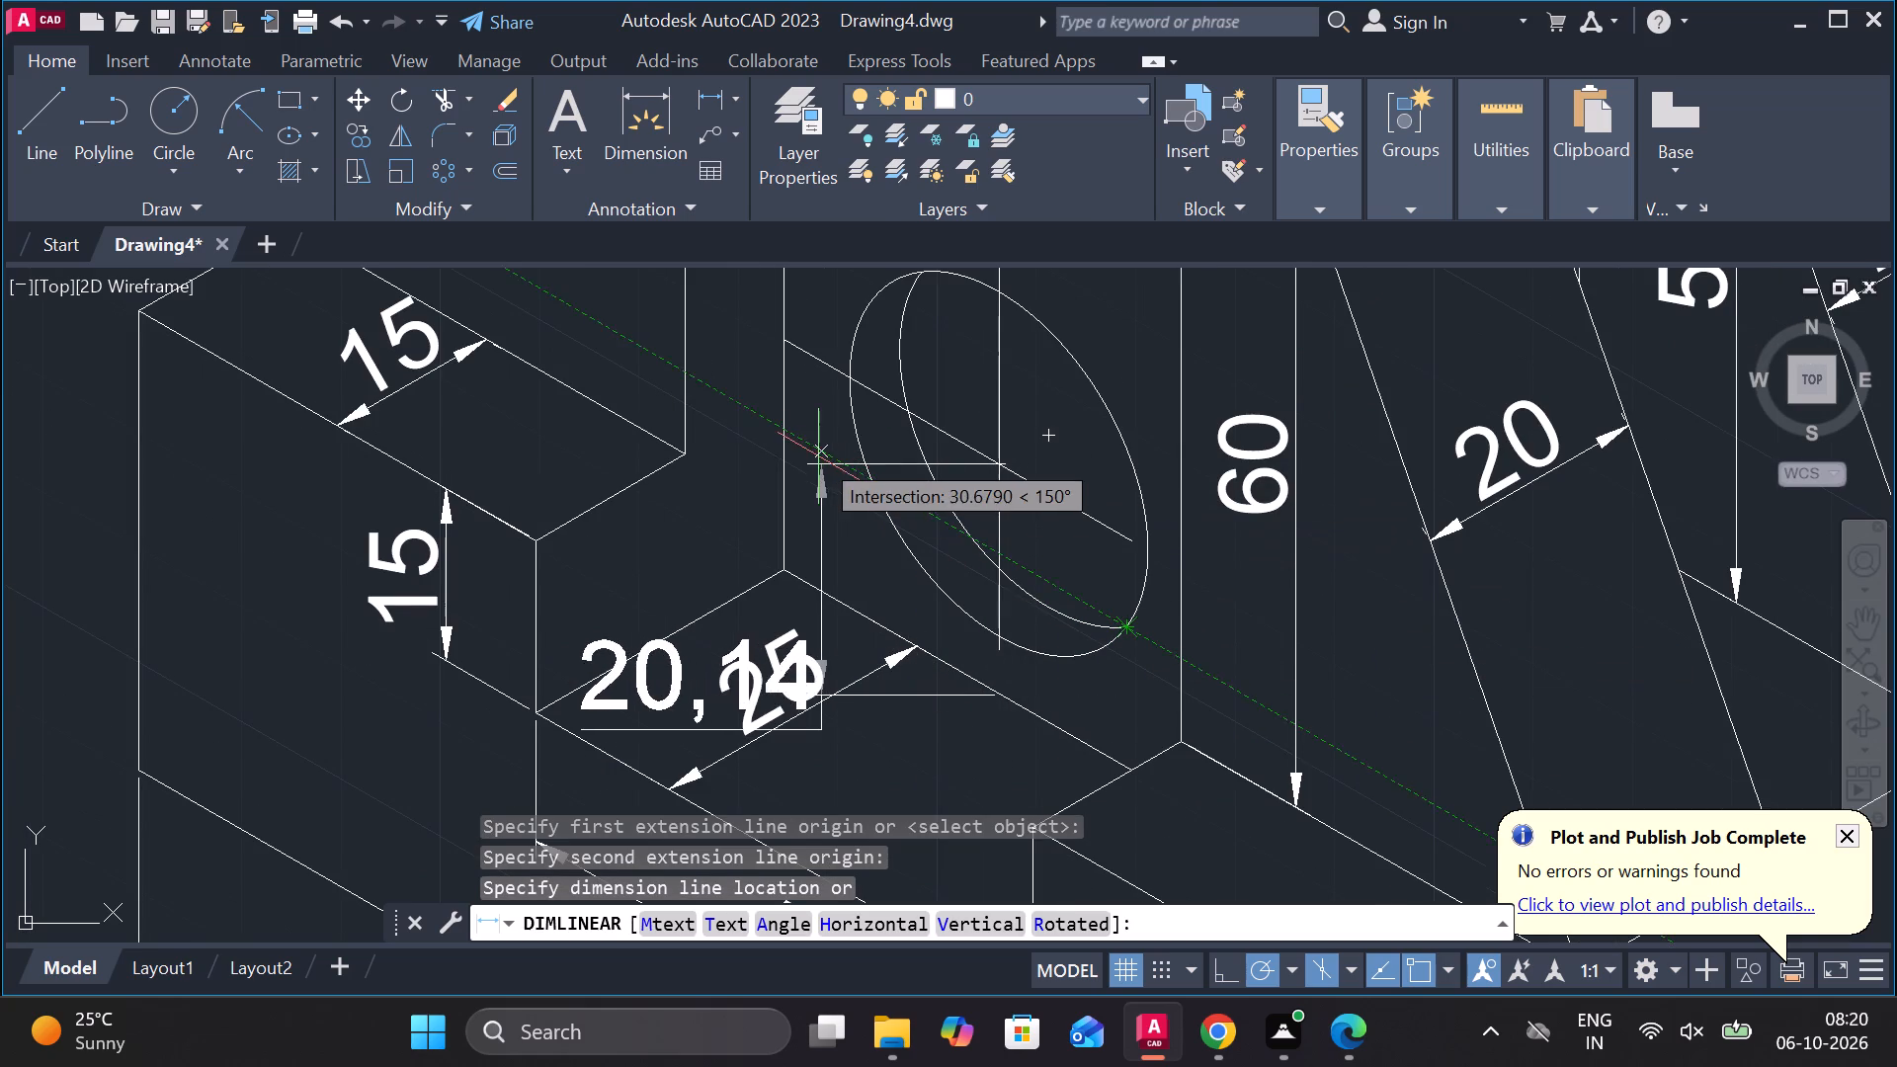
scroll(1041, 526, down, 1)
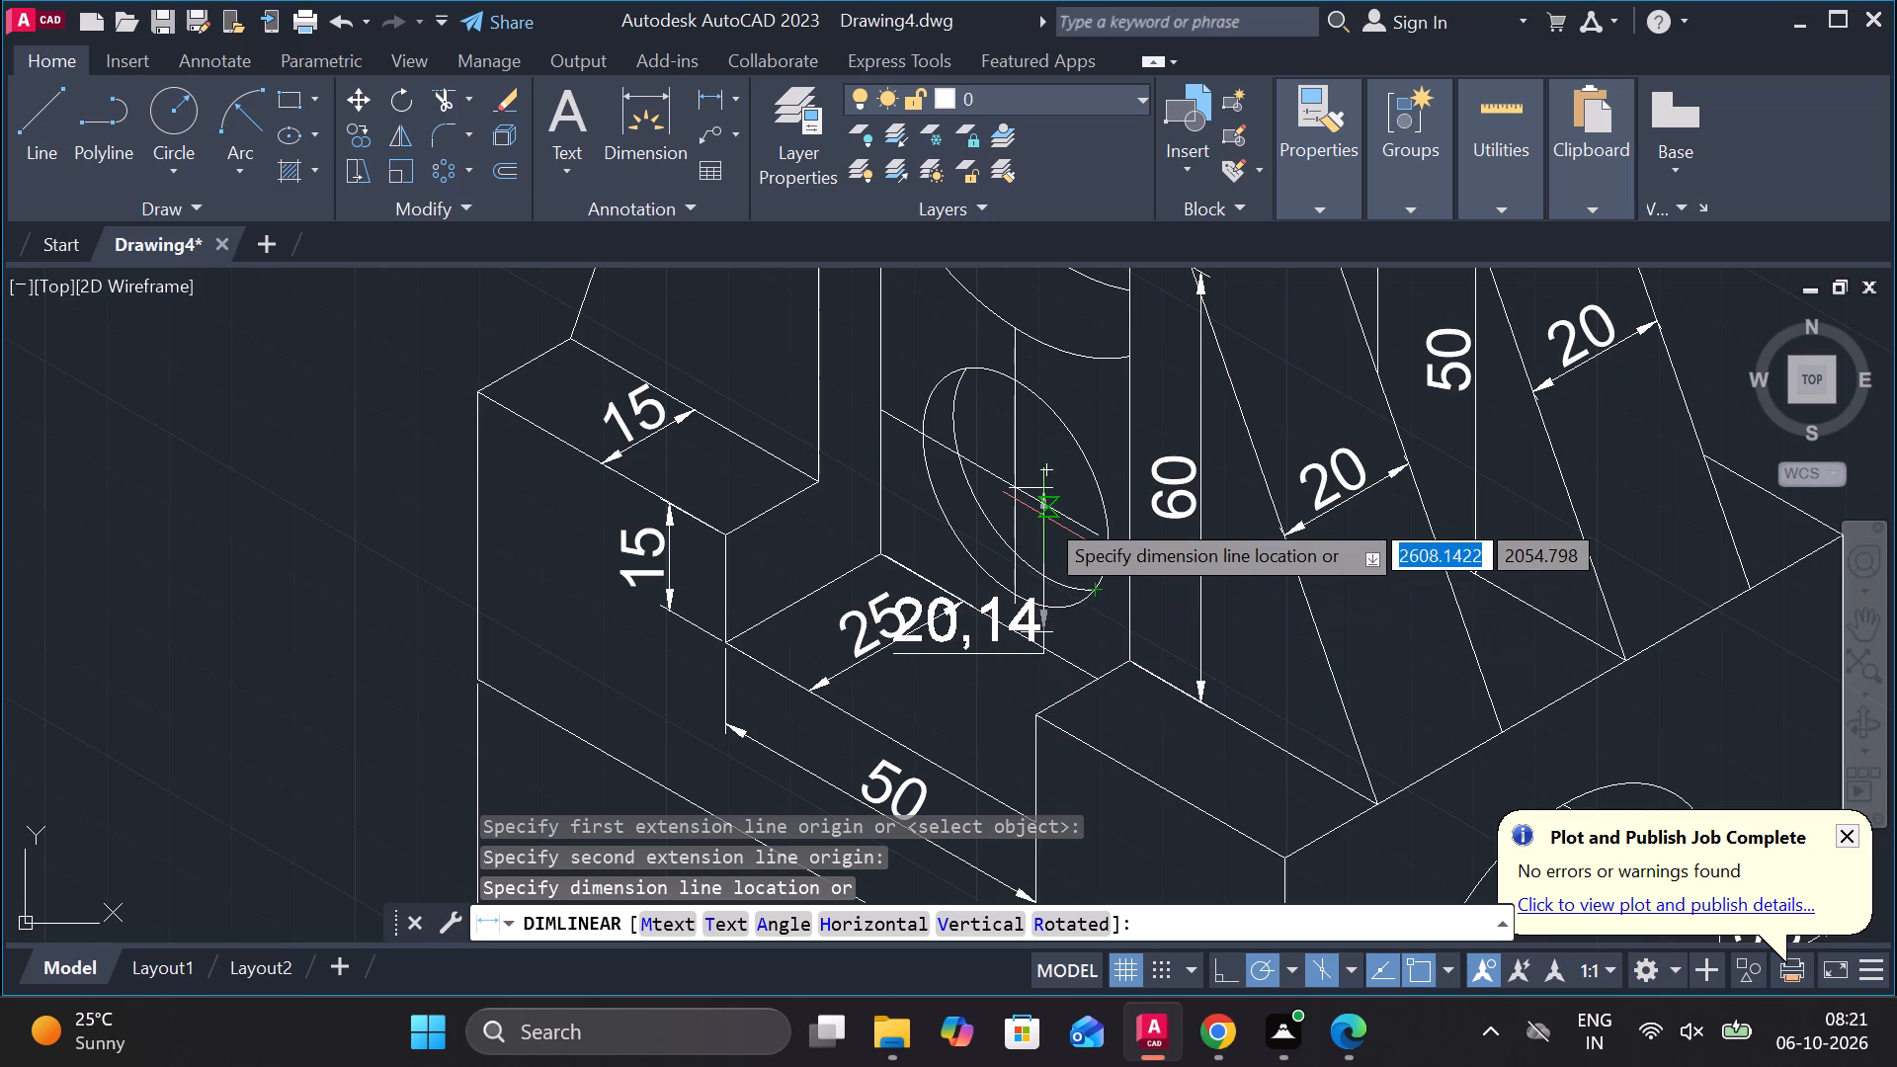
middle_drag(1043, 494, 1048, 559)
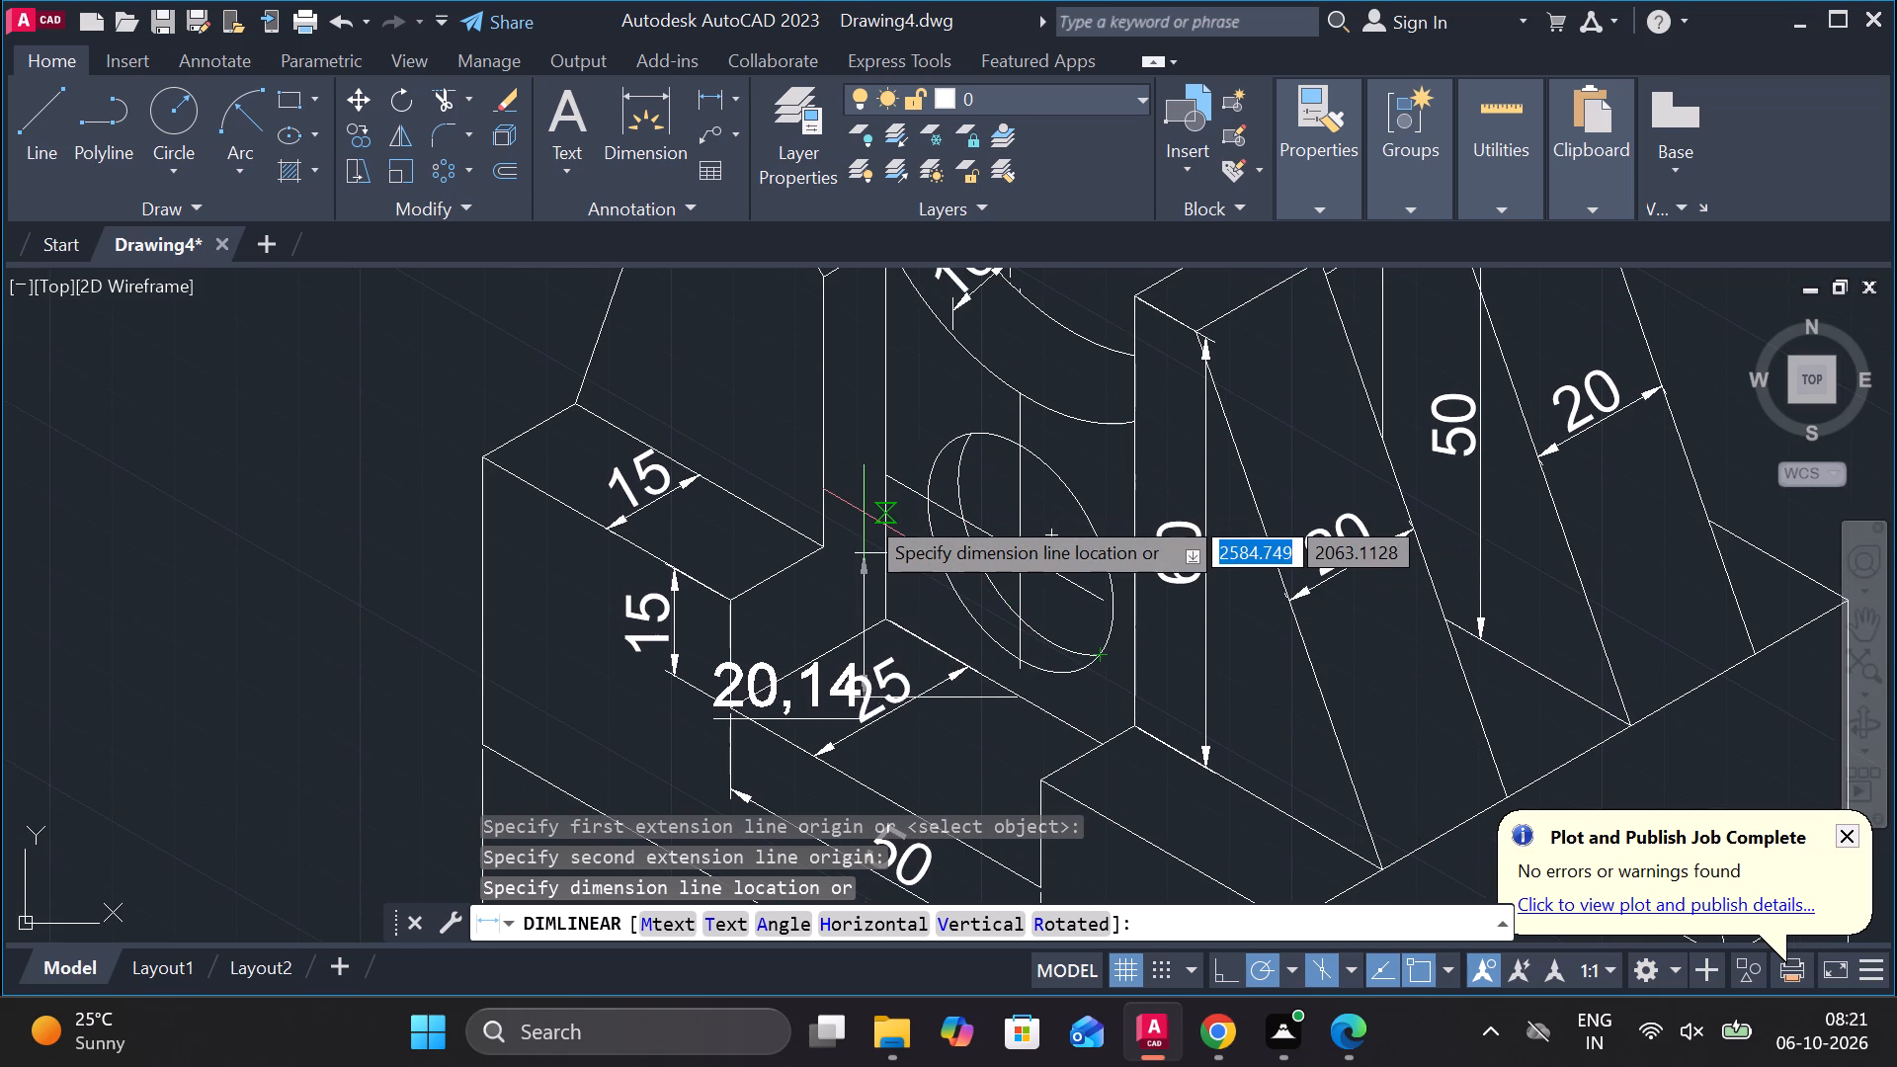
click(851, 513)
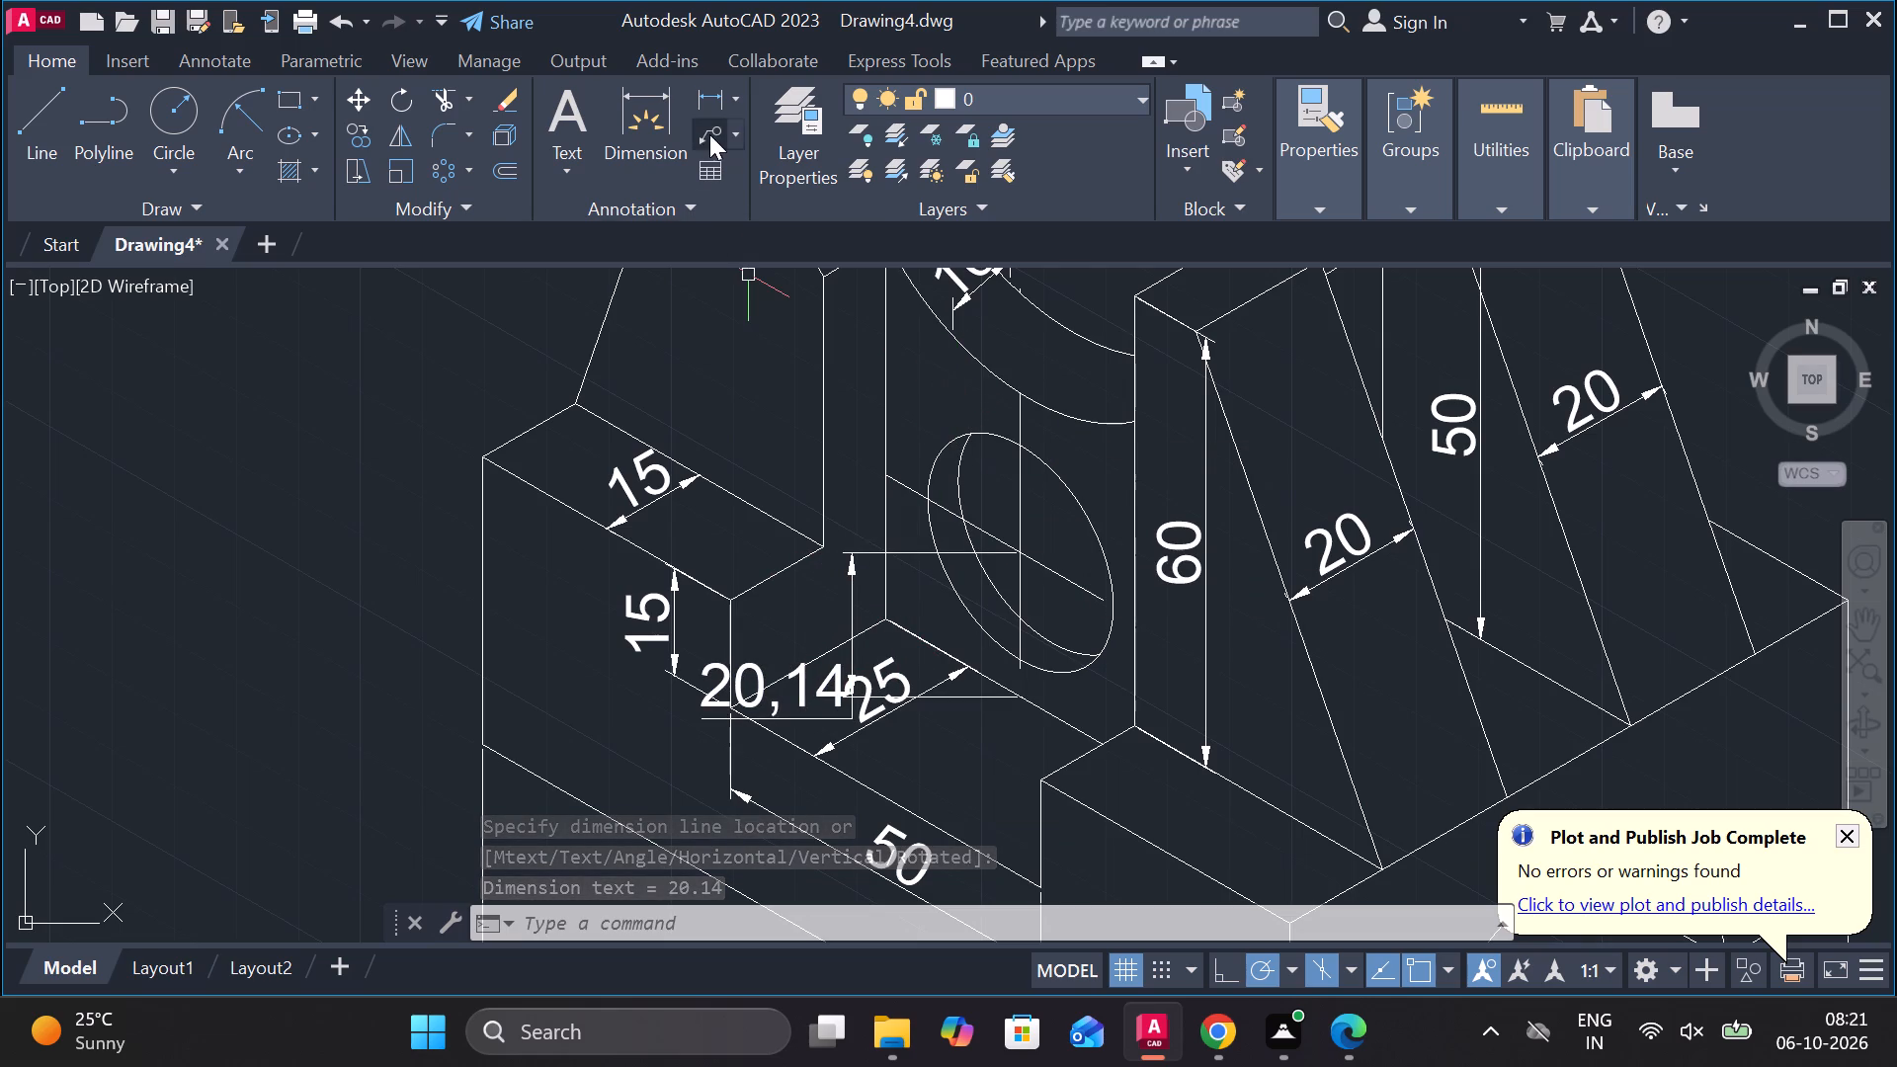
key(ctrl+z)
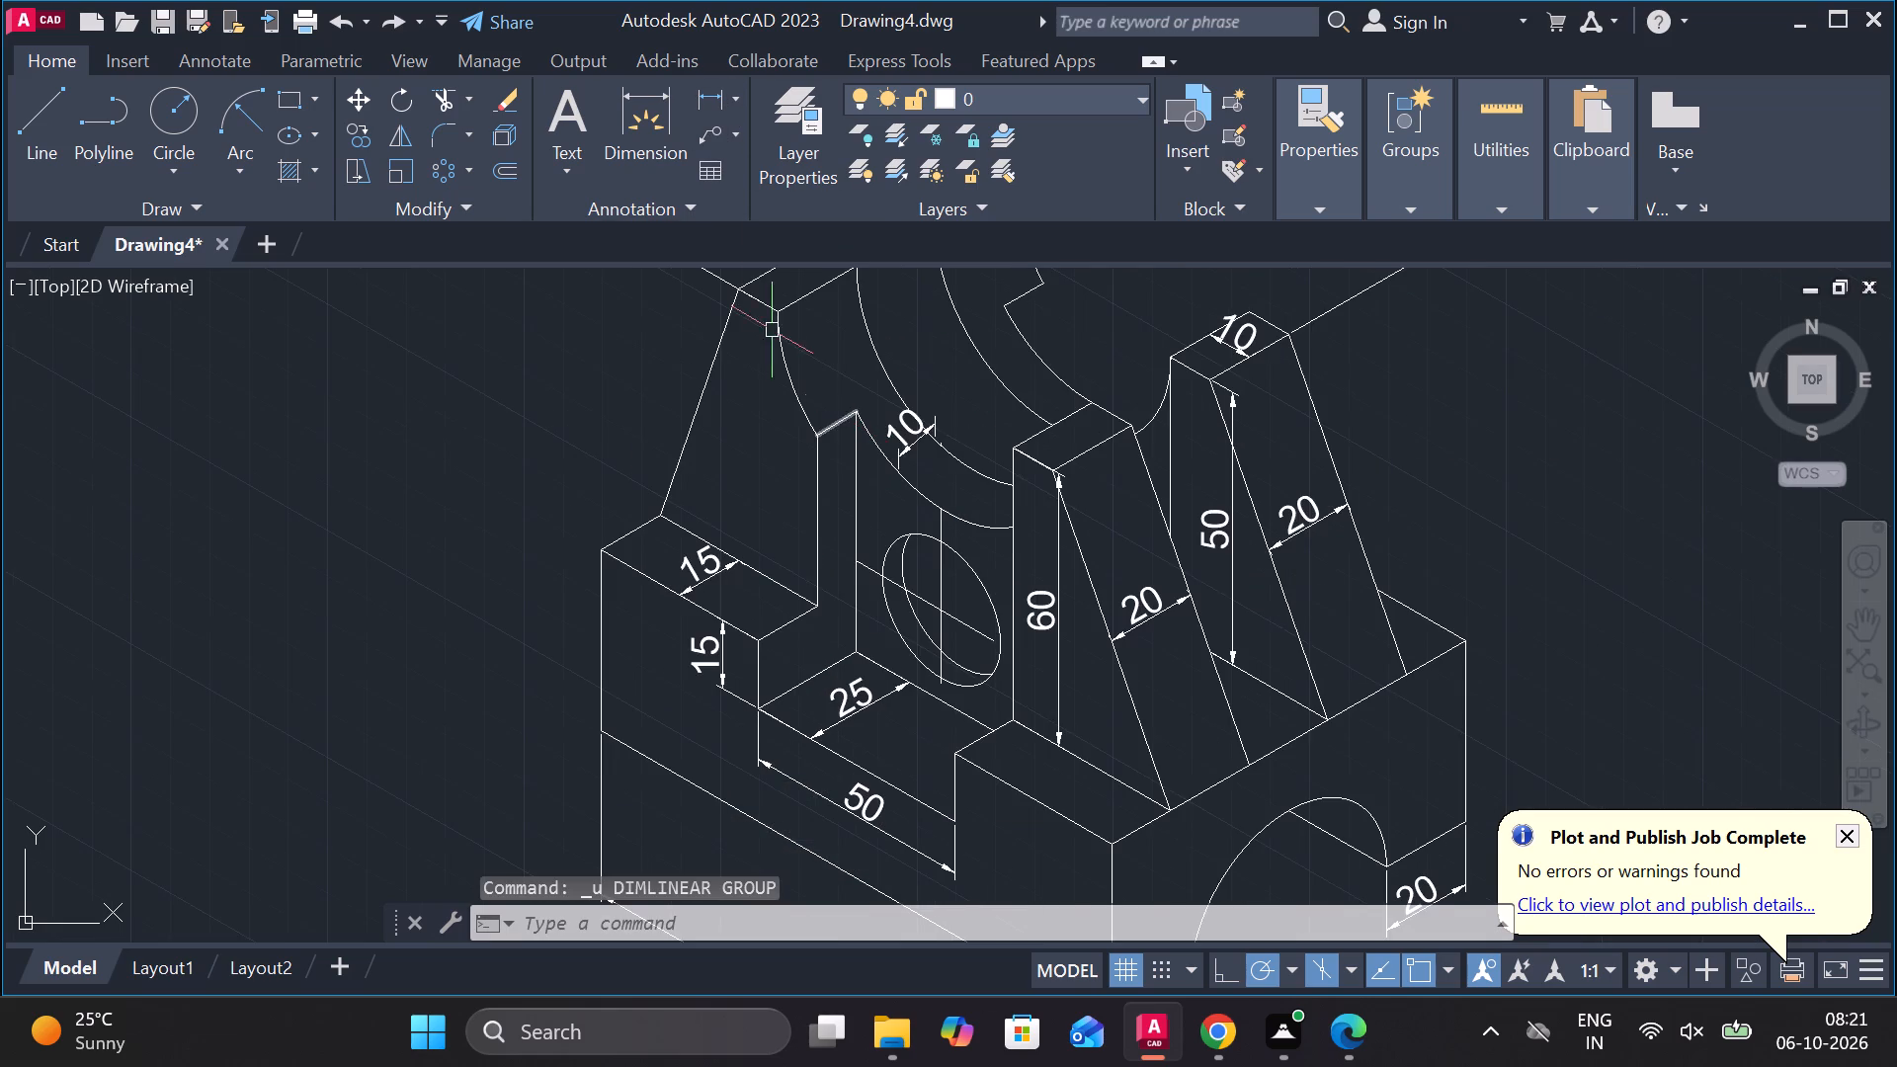
Add an aligned dimension from the round hole's centre vertically down to the wall's bottom edge, placed beside the hole above the 25 dimension.
click(739, 90)
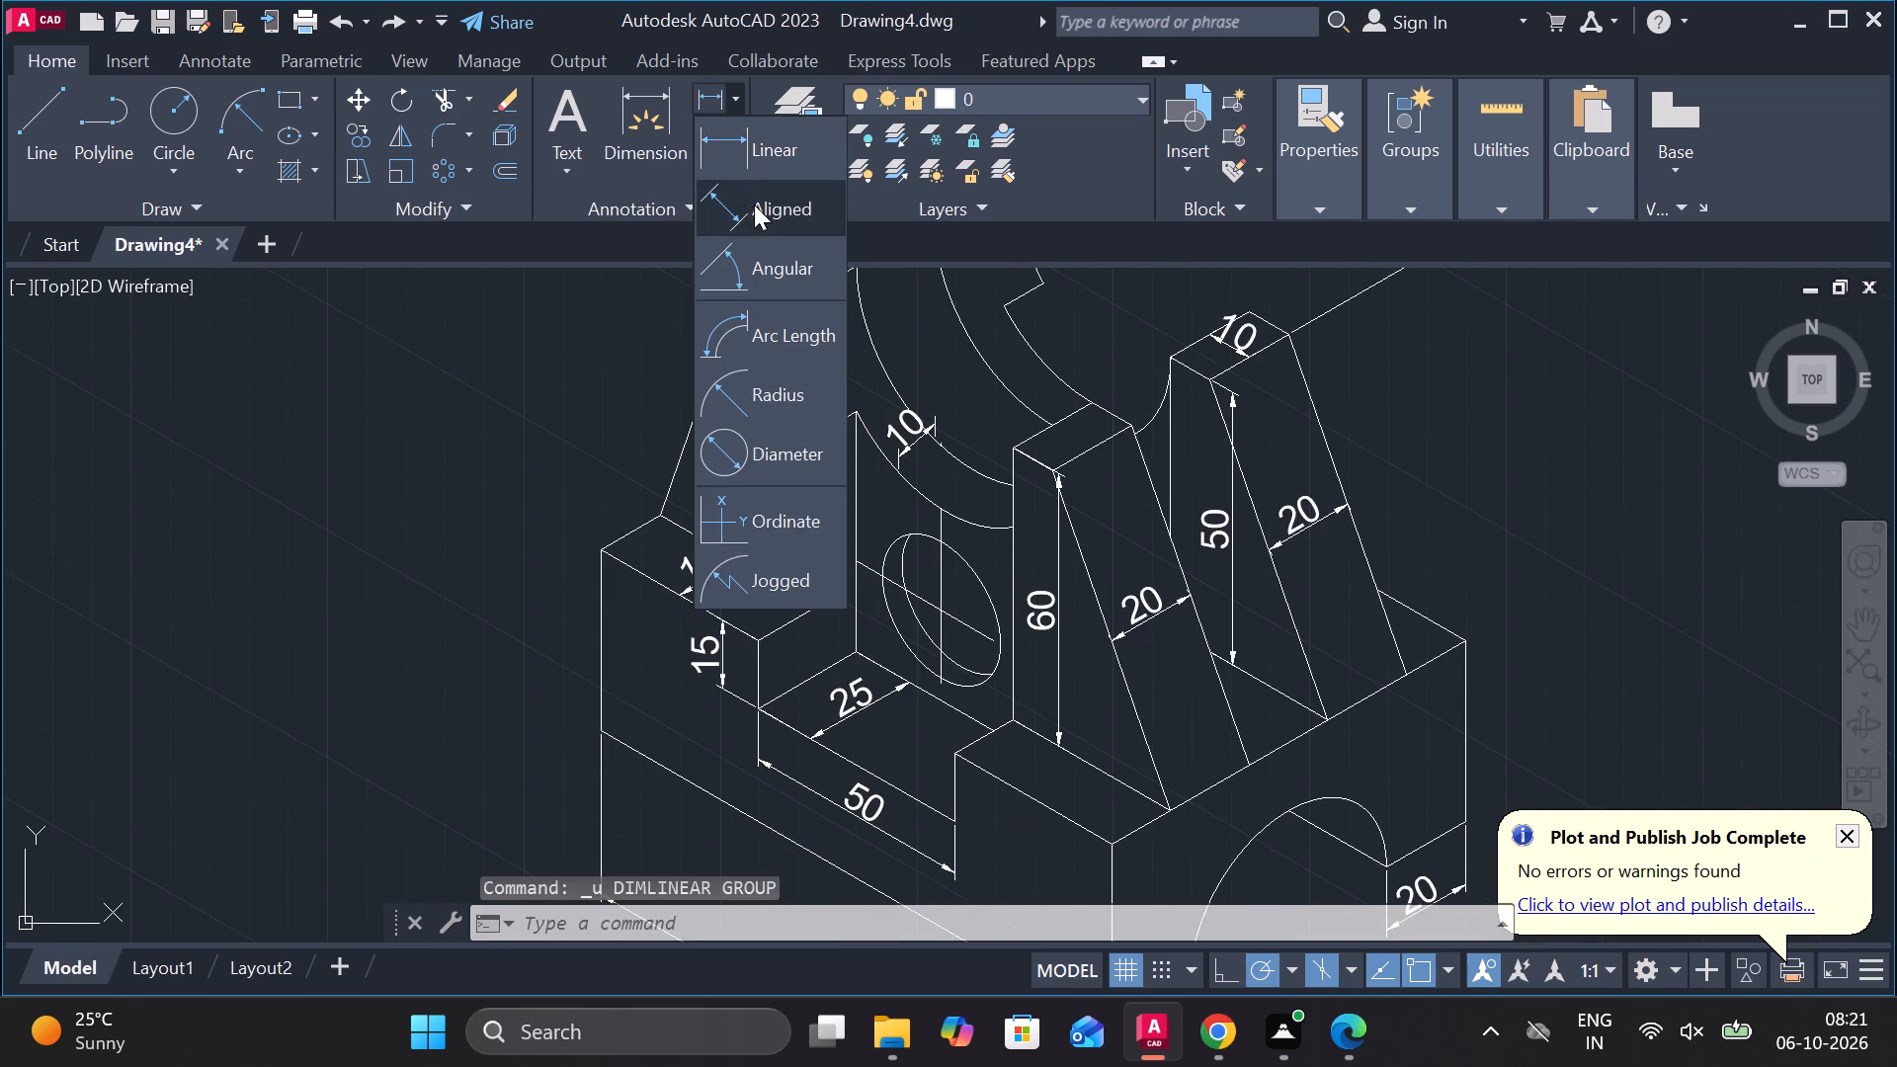
click(754, 205)
scroll(912, 621, up, 2)
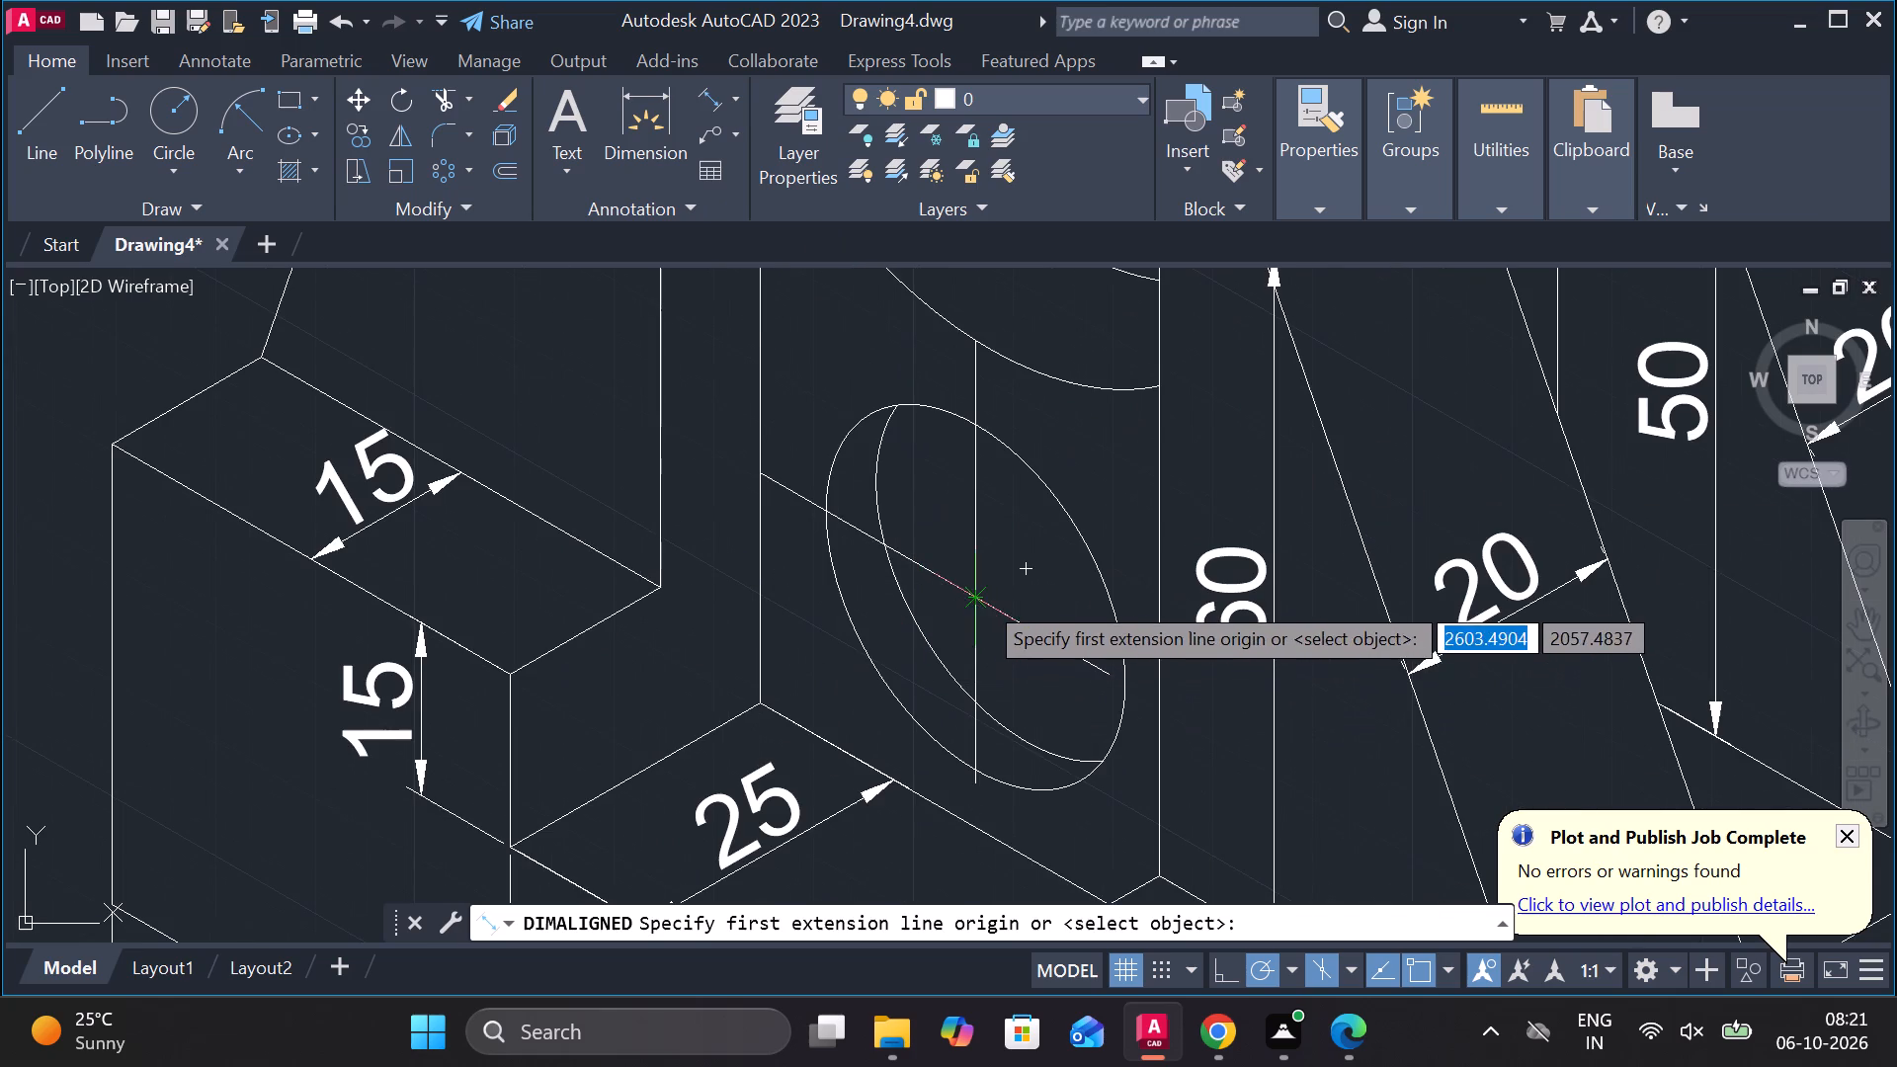
click(978, 596)
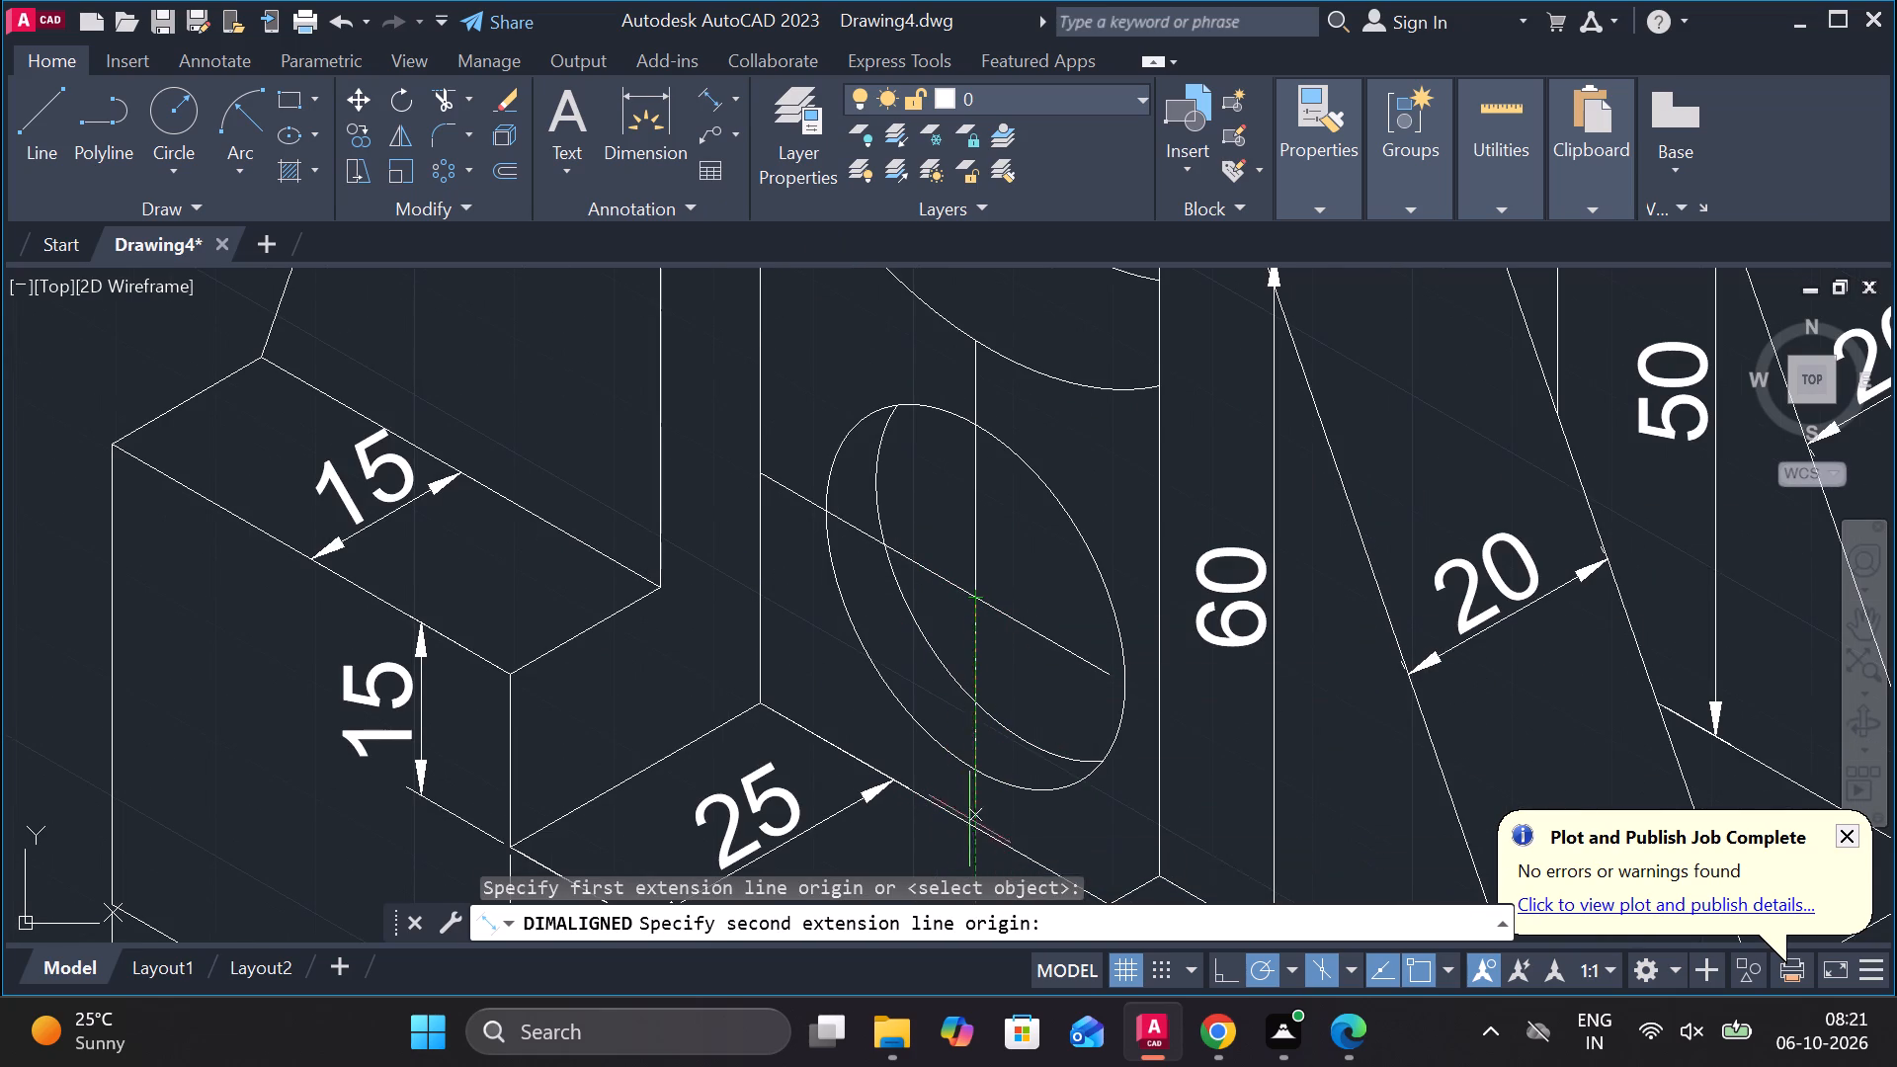
middle_drag(968, 832, 953, 675)
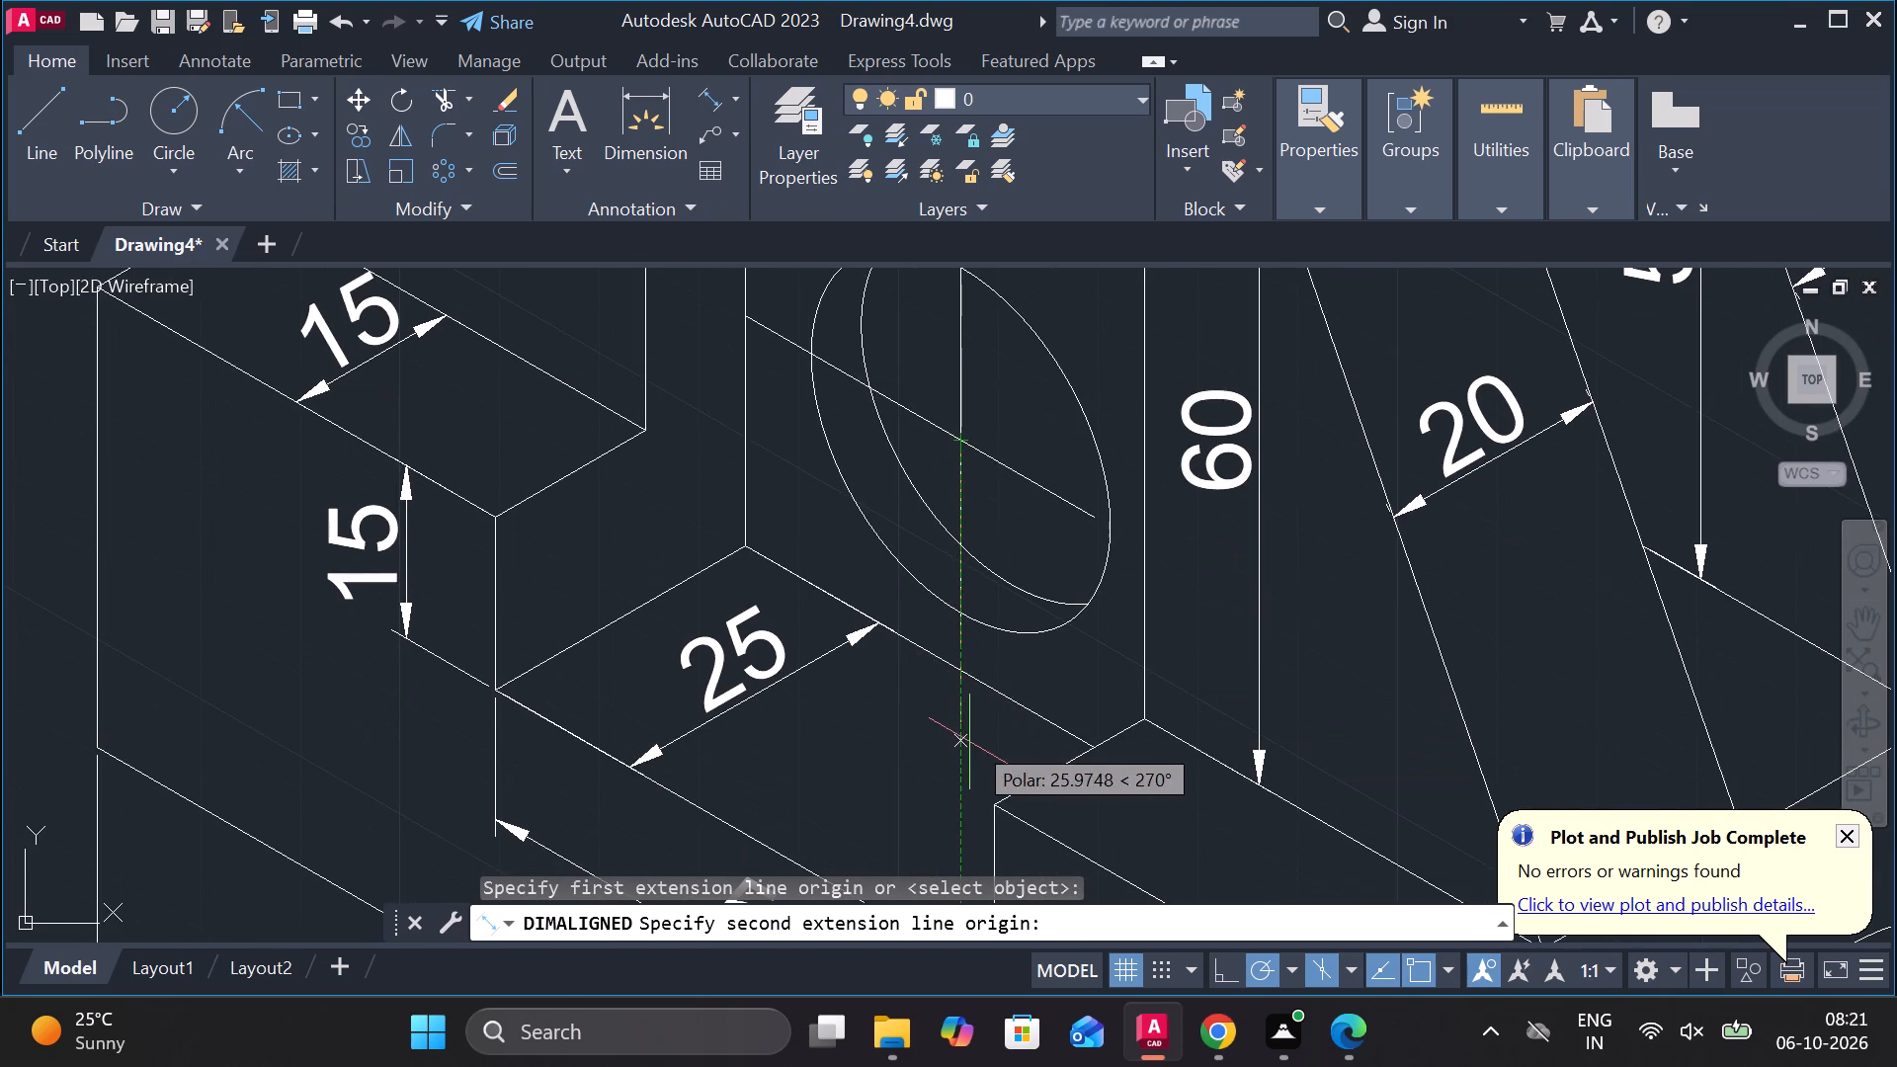
click(961, 675)
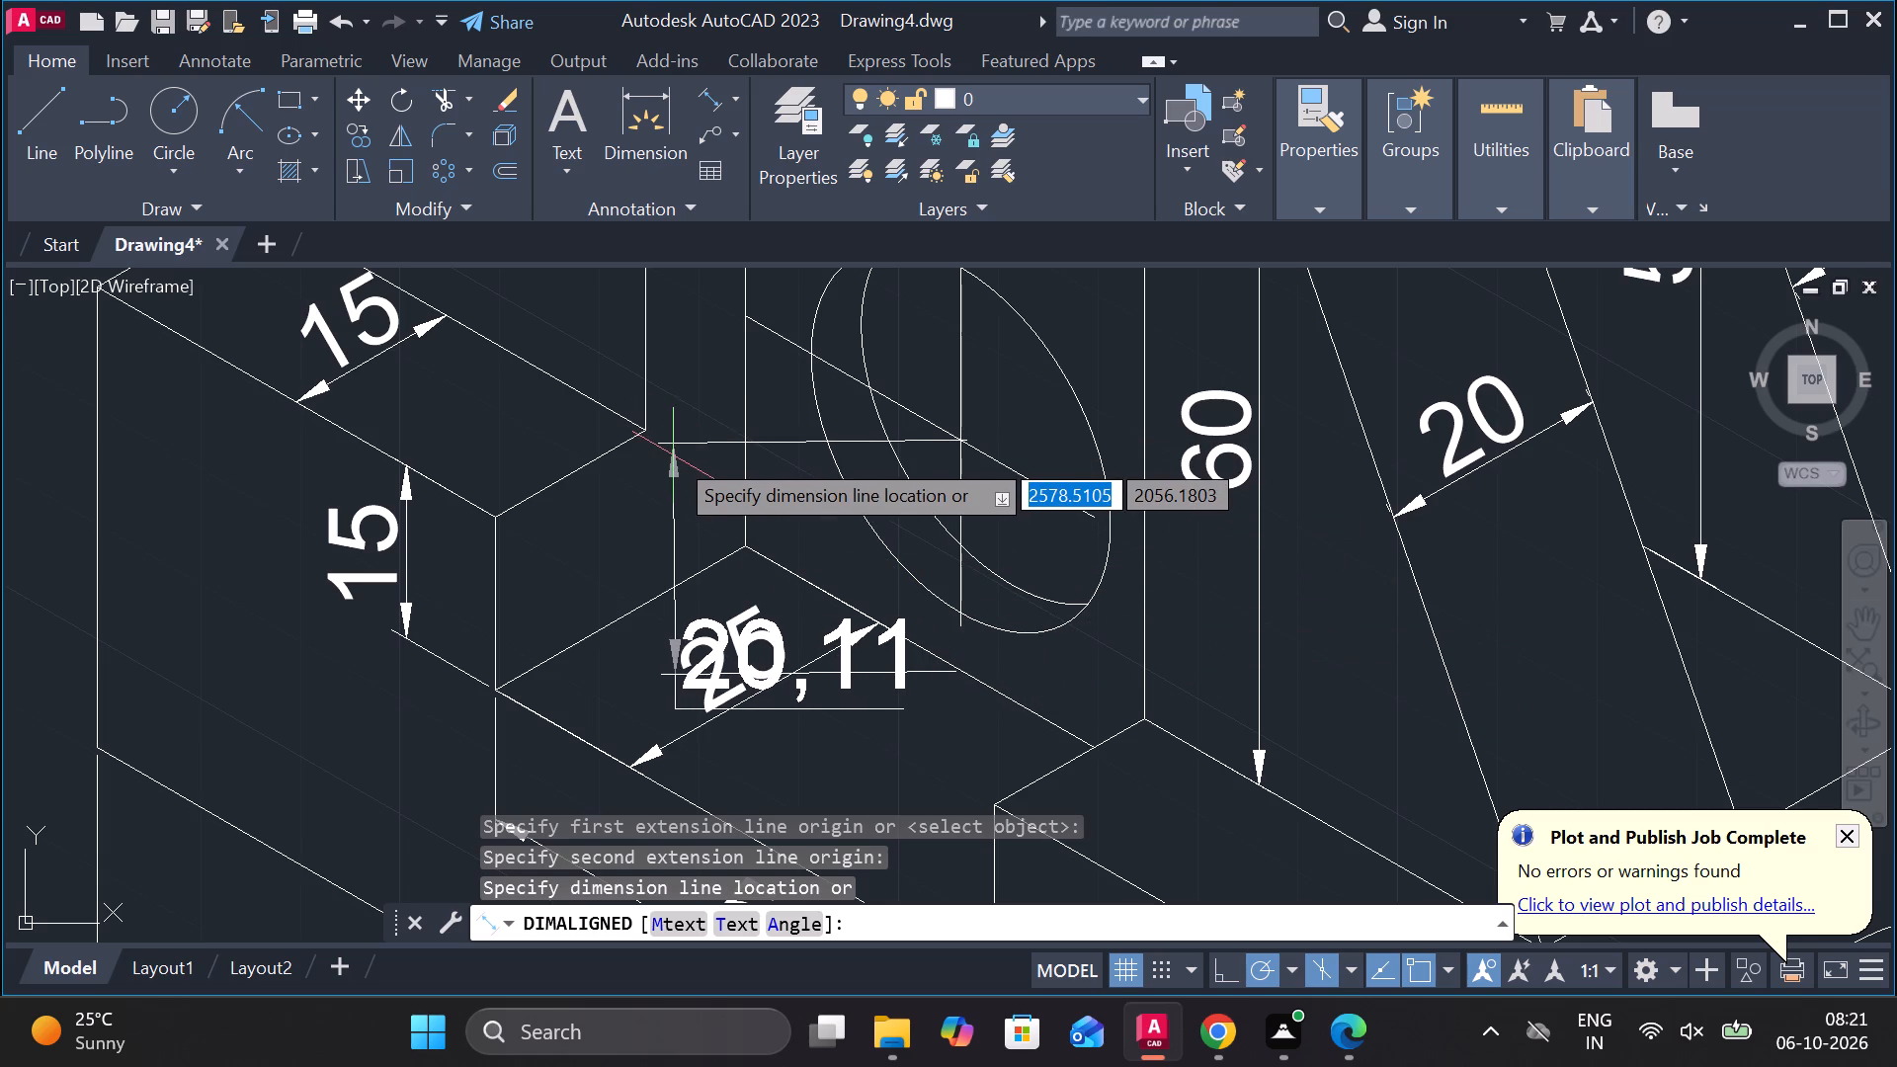
click(651, 474)
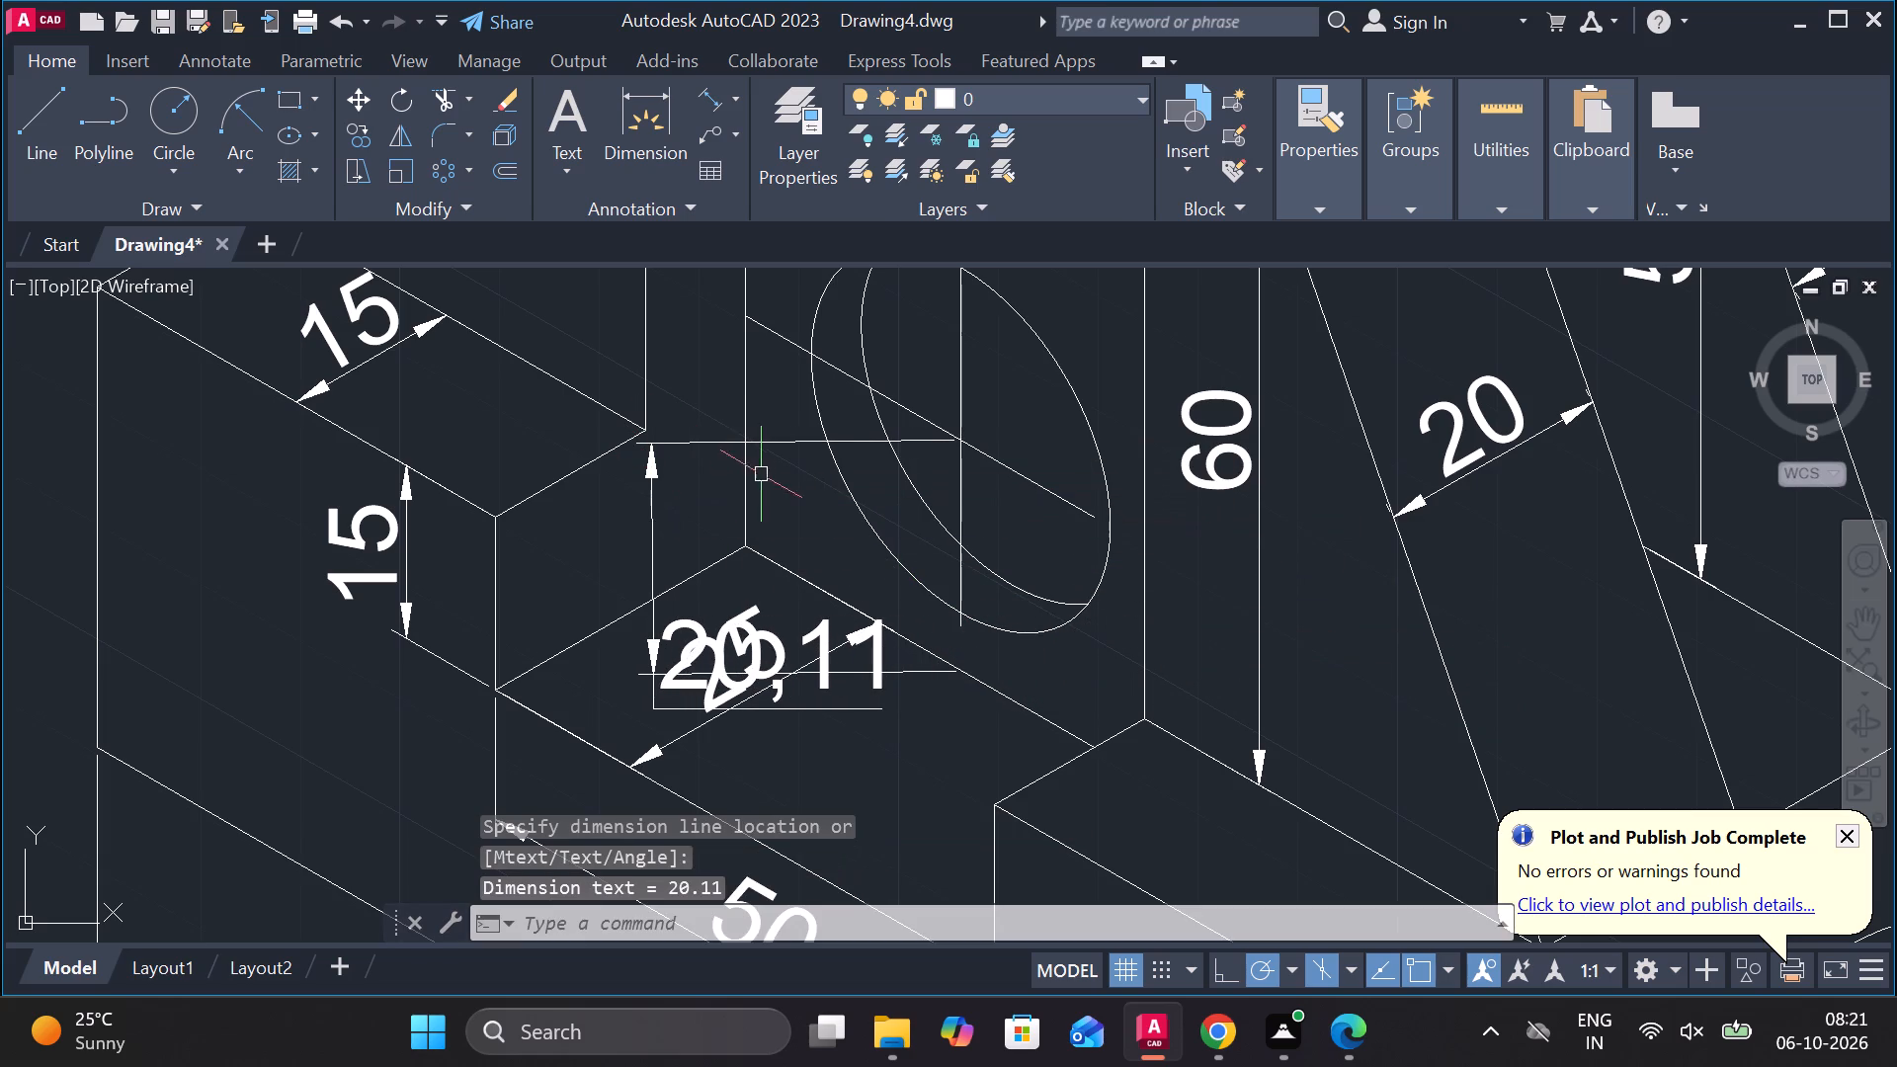
middle_drag(919, 594, 1172, 742)
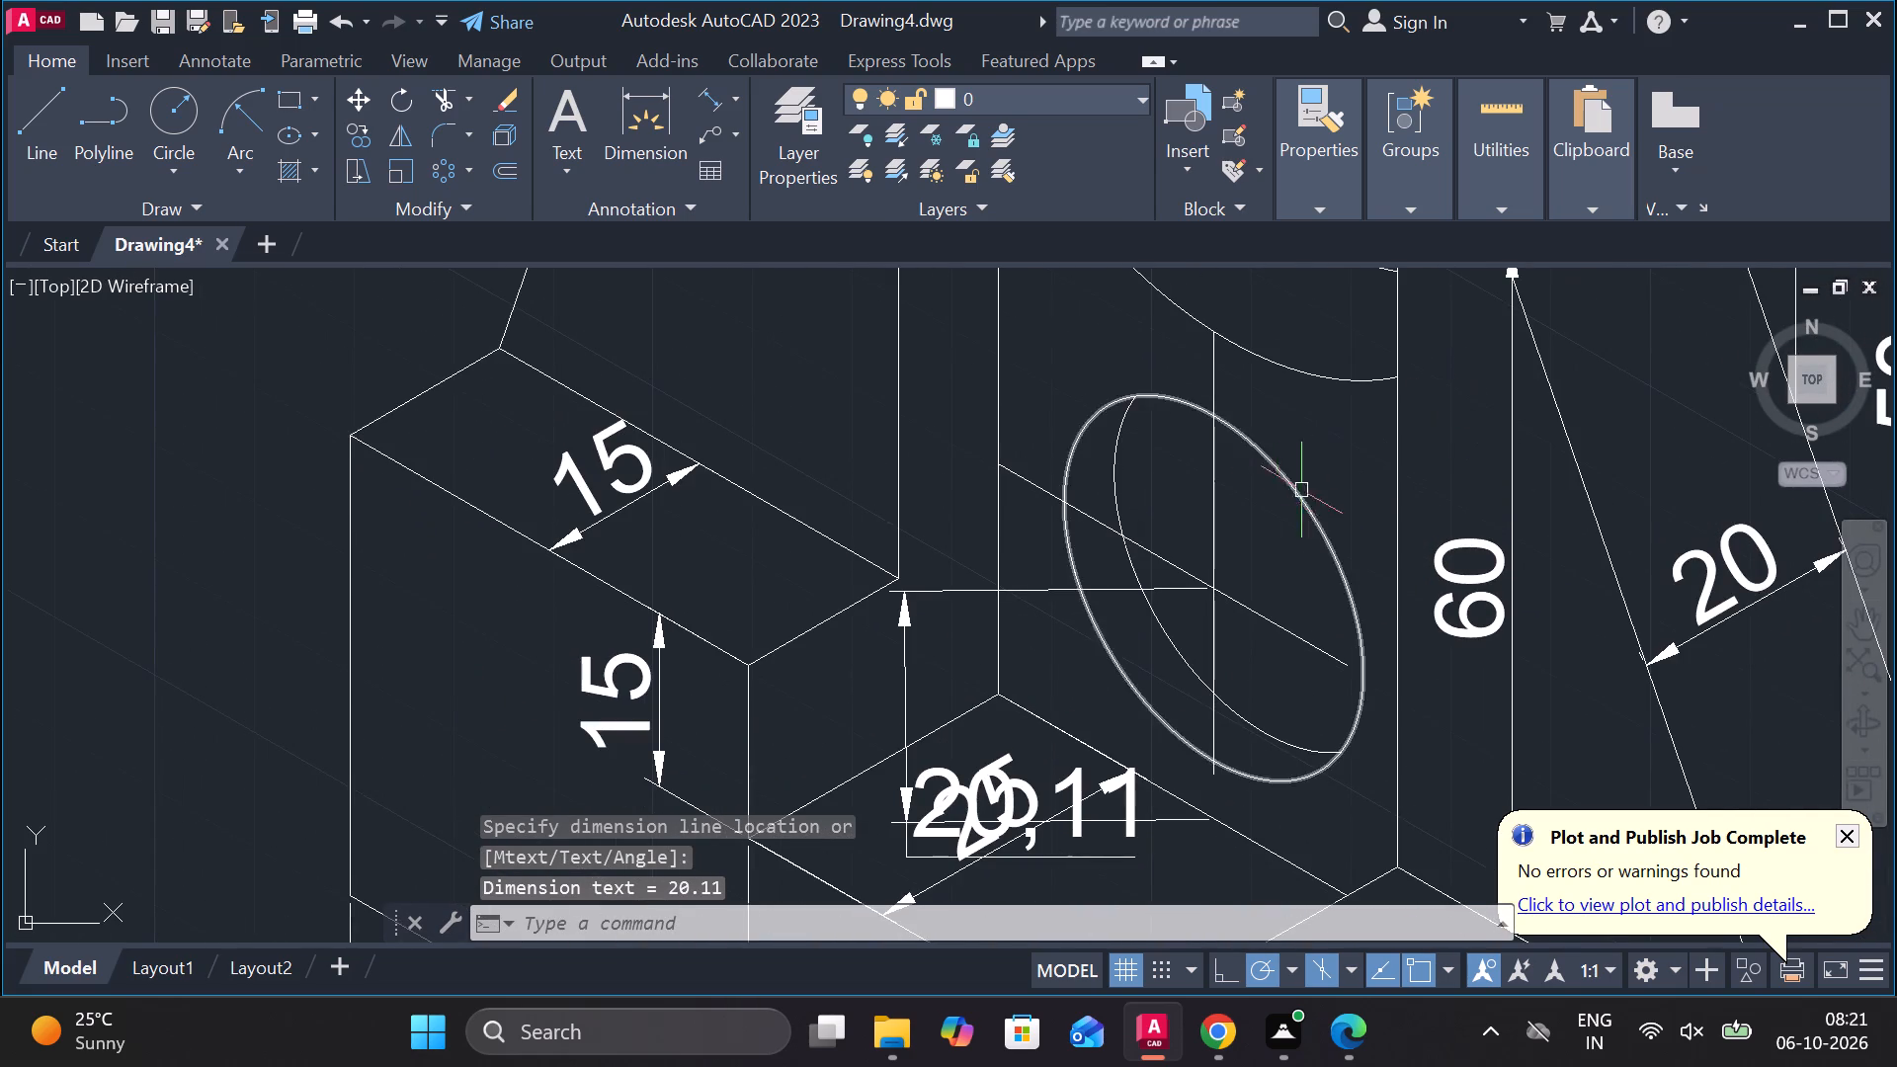
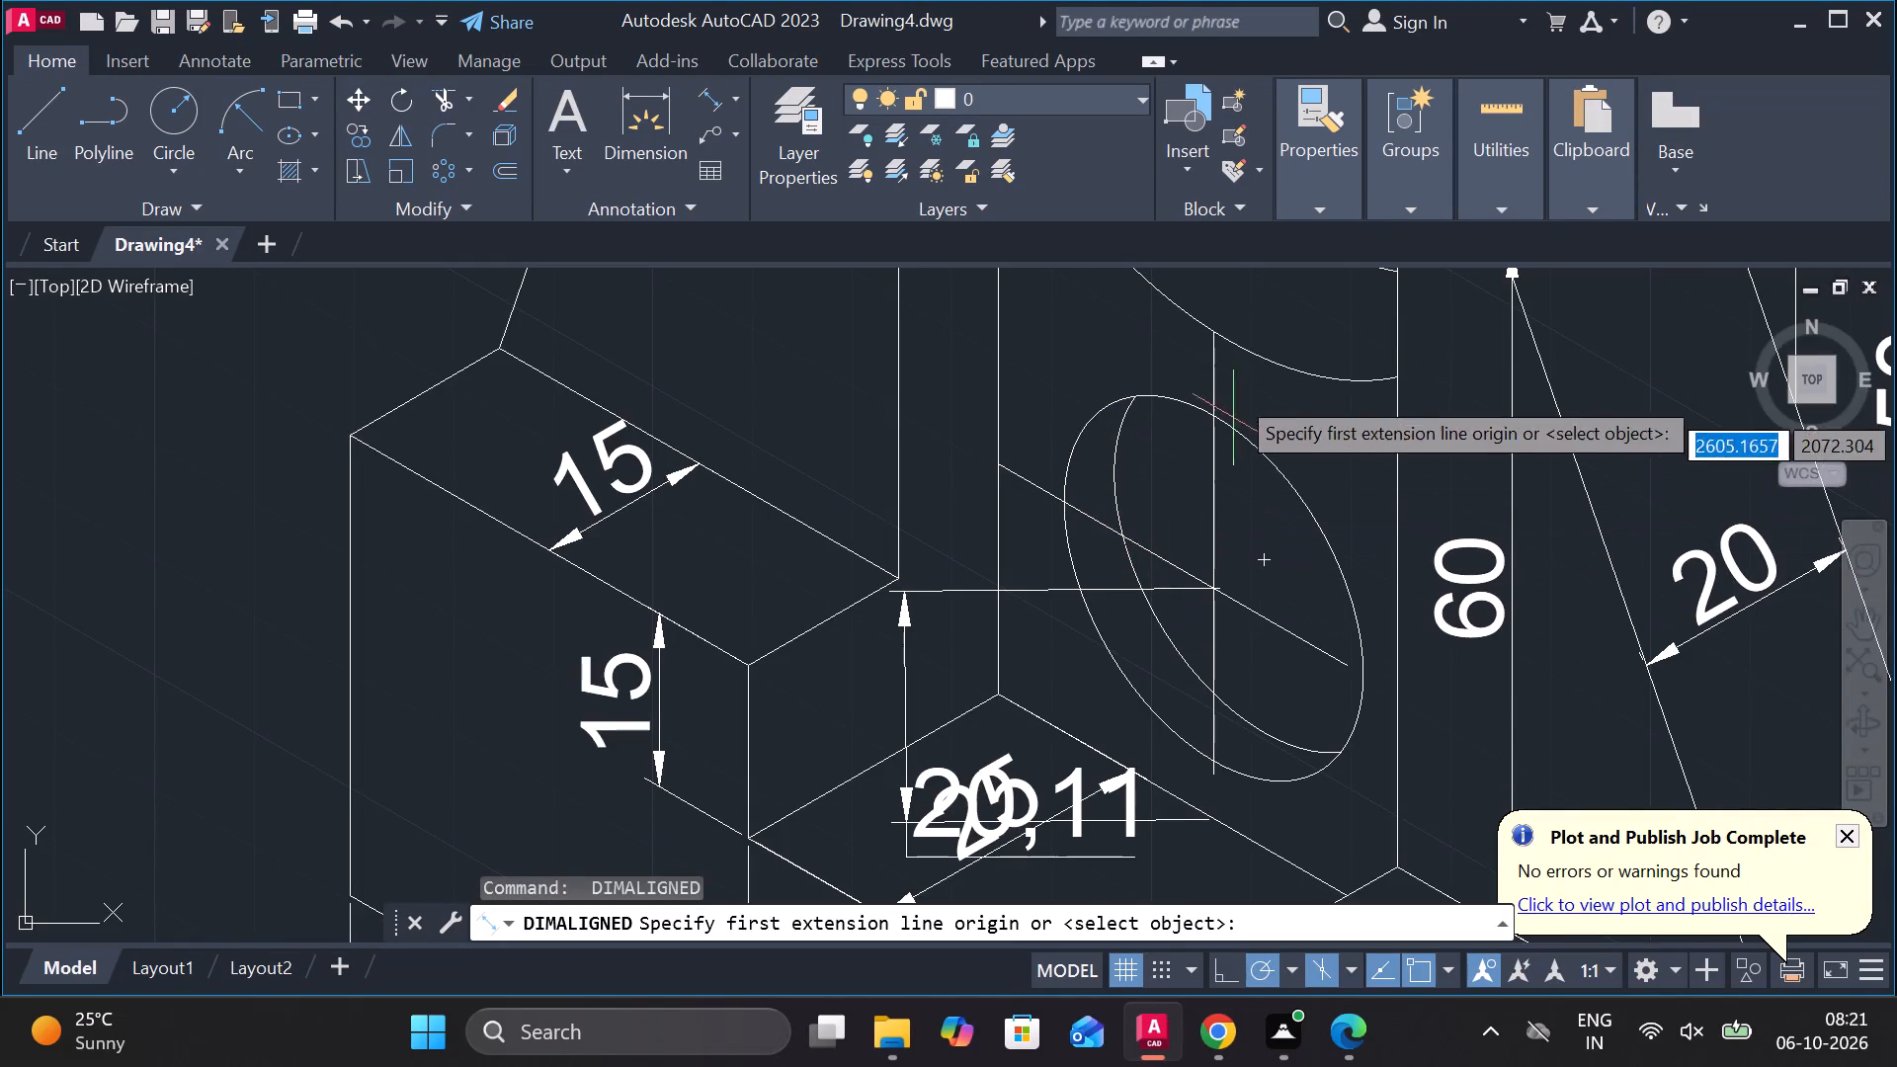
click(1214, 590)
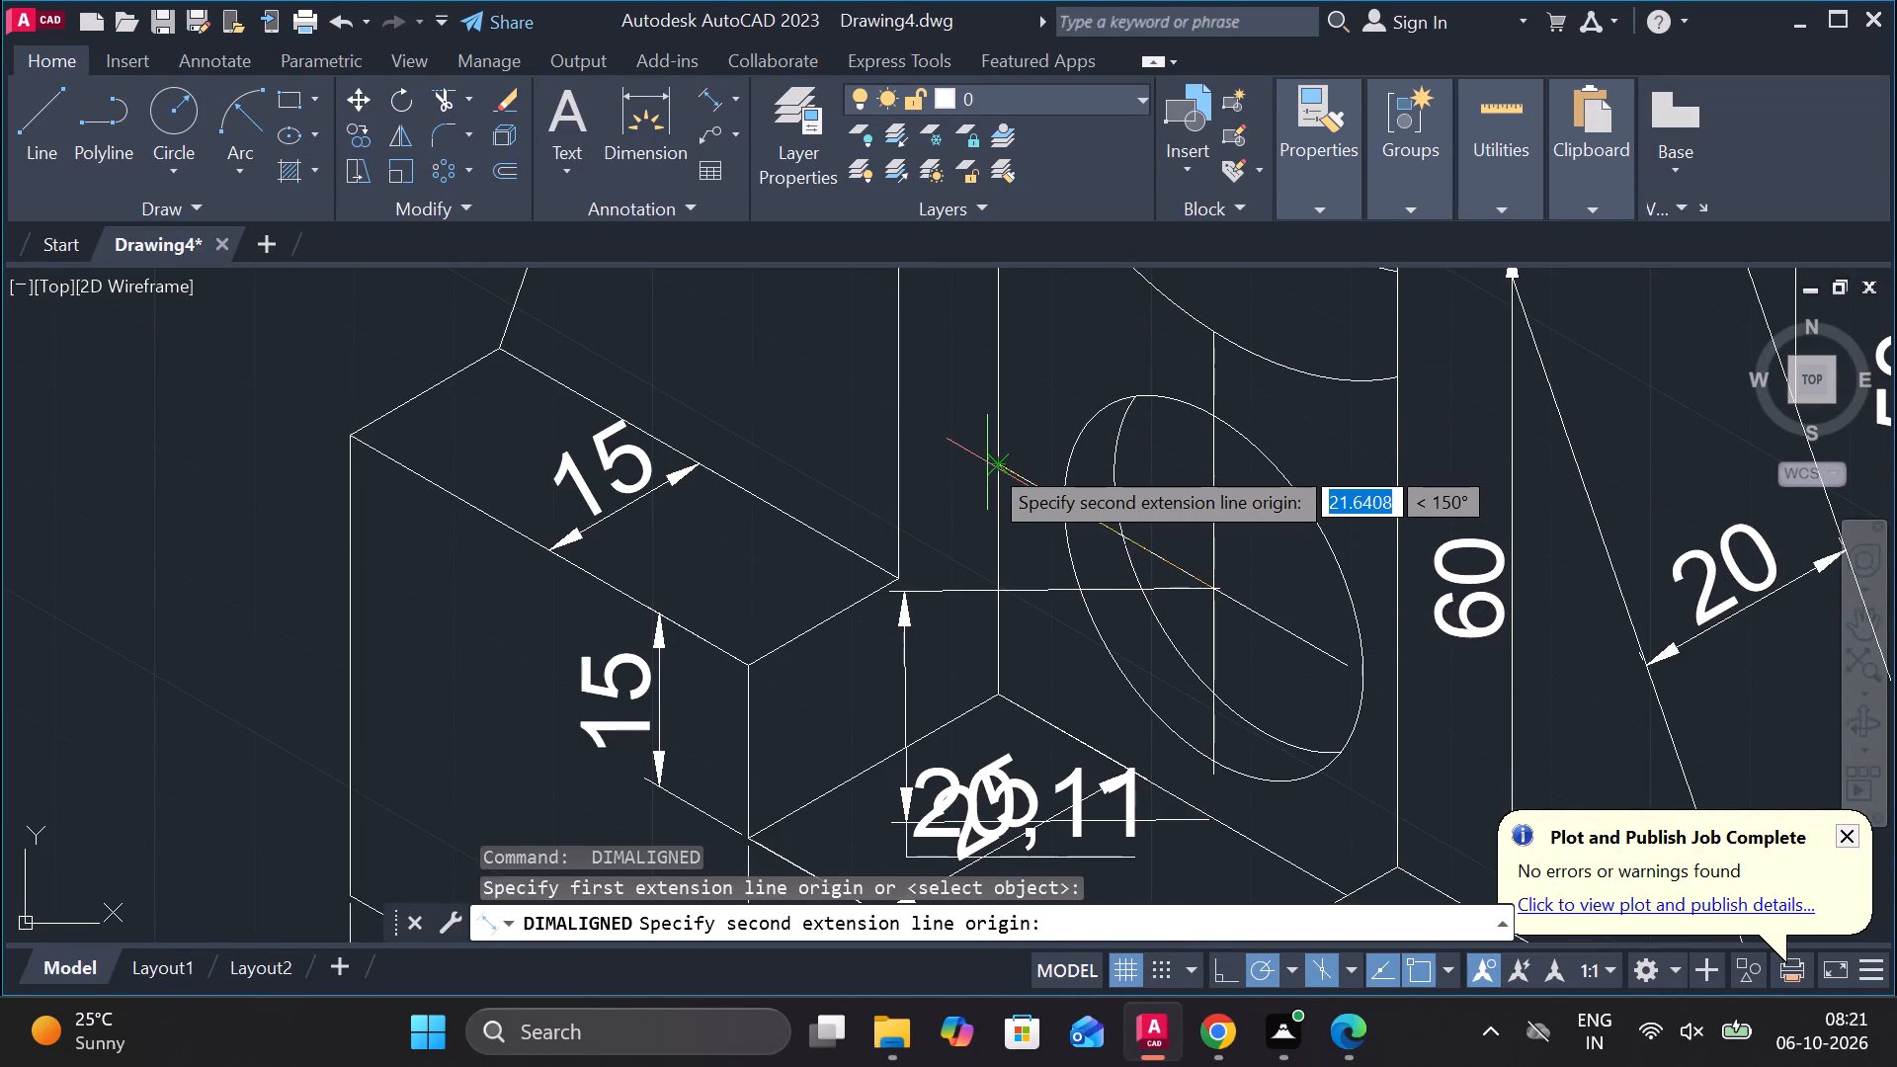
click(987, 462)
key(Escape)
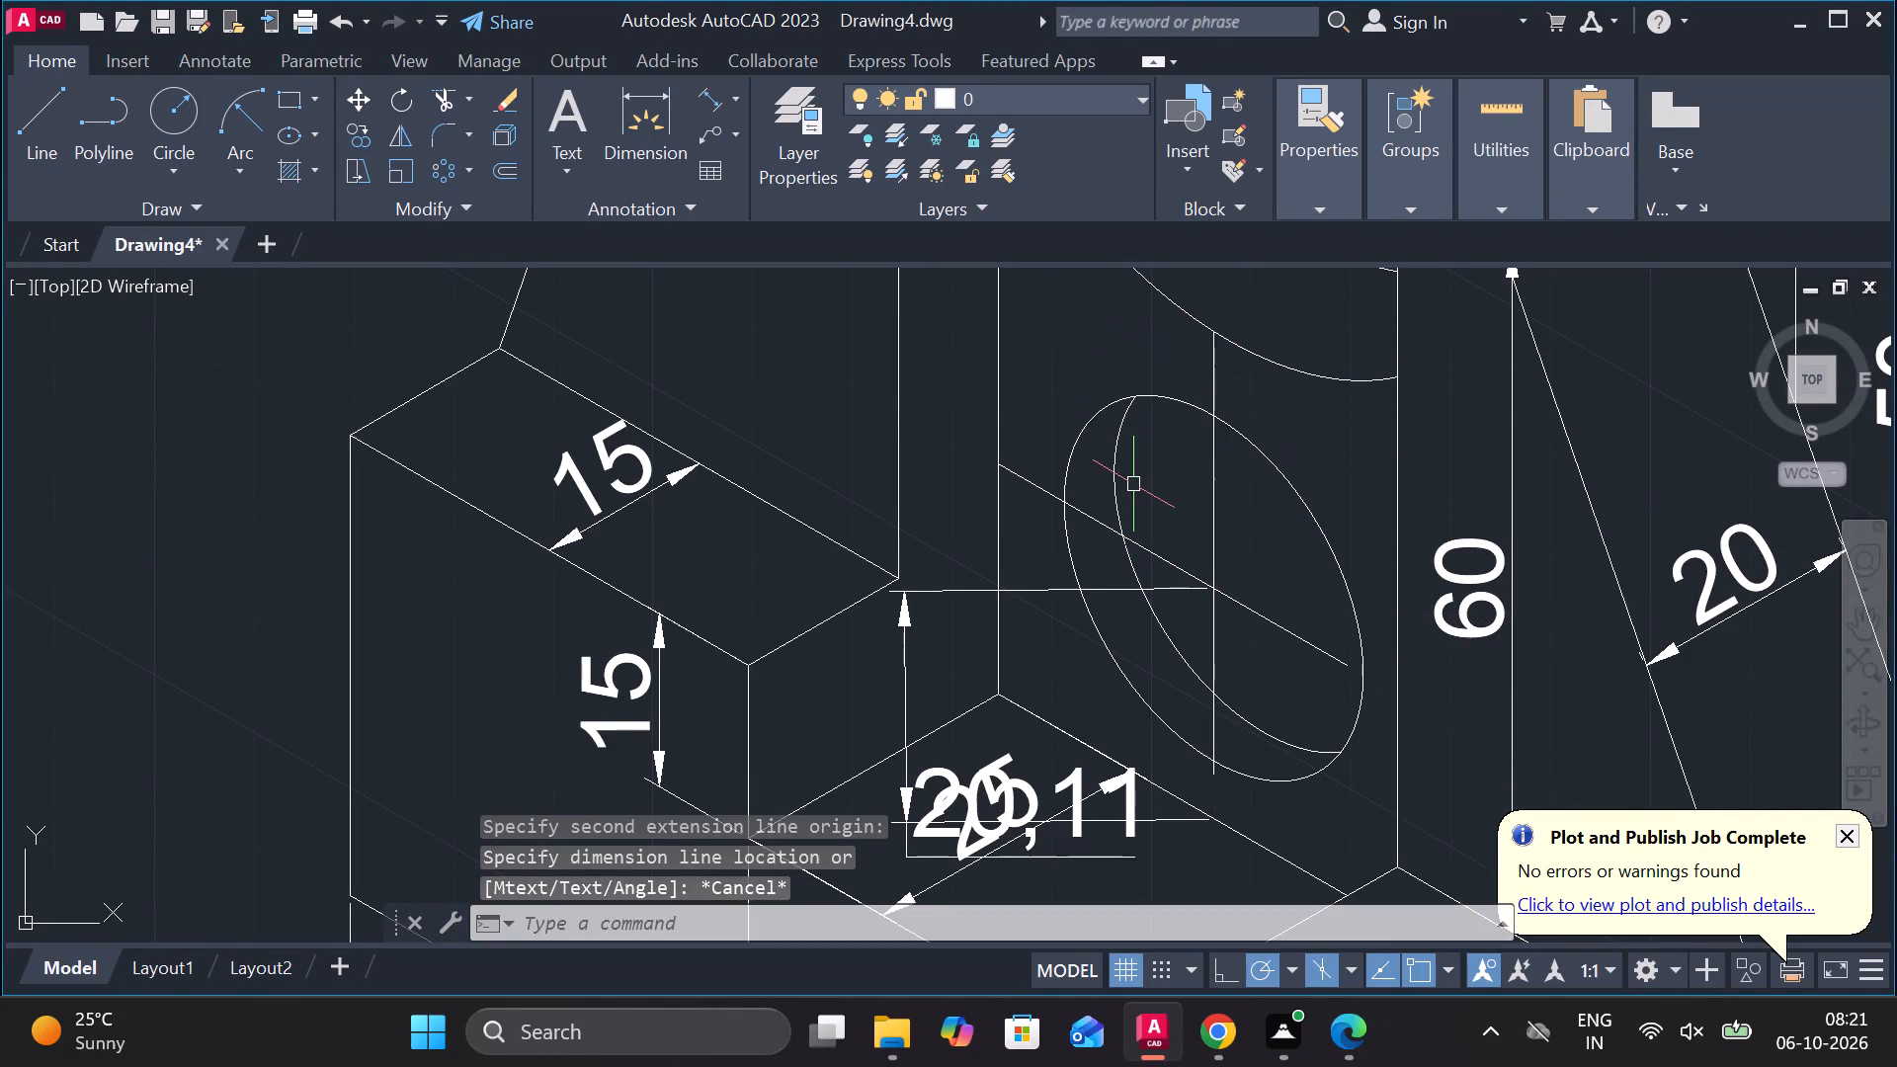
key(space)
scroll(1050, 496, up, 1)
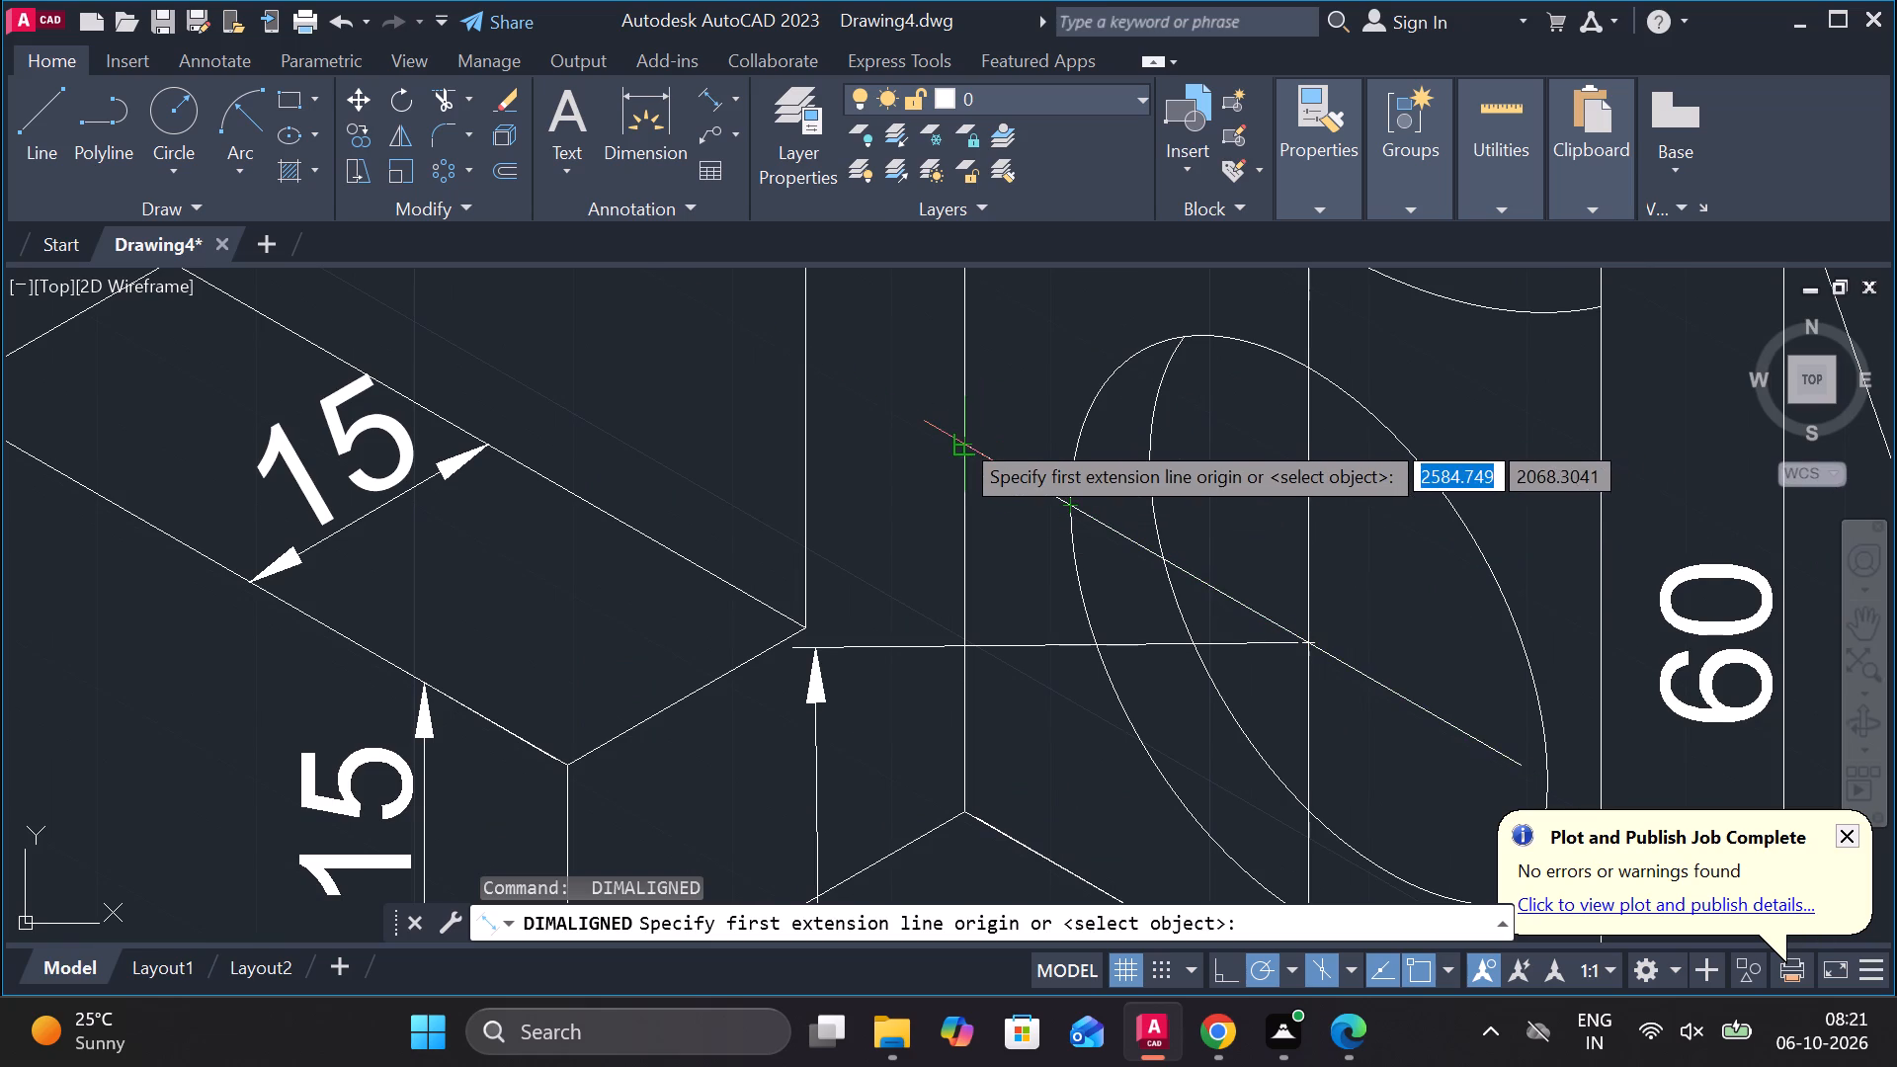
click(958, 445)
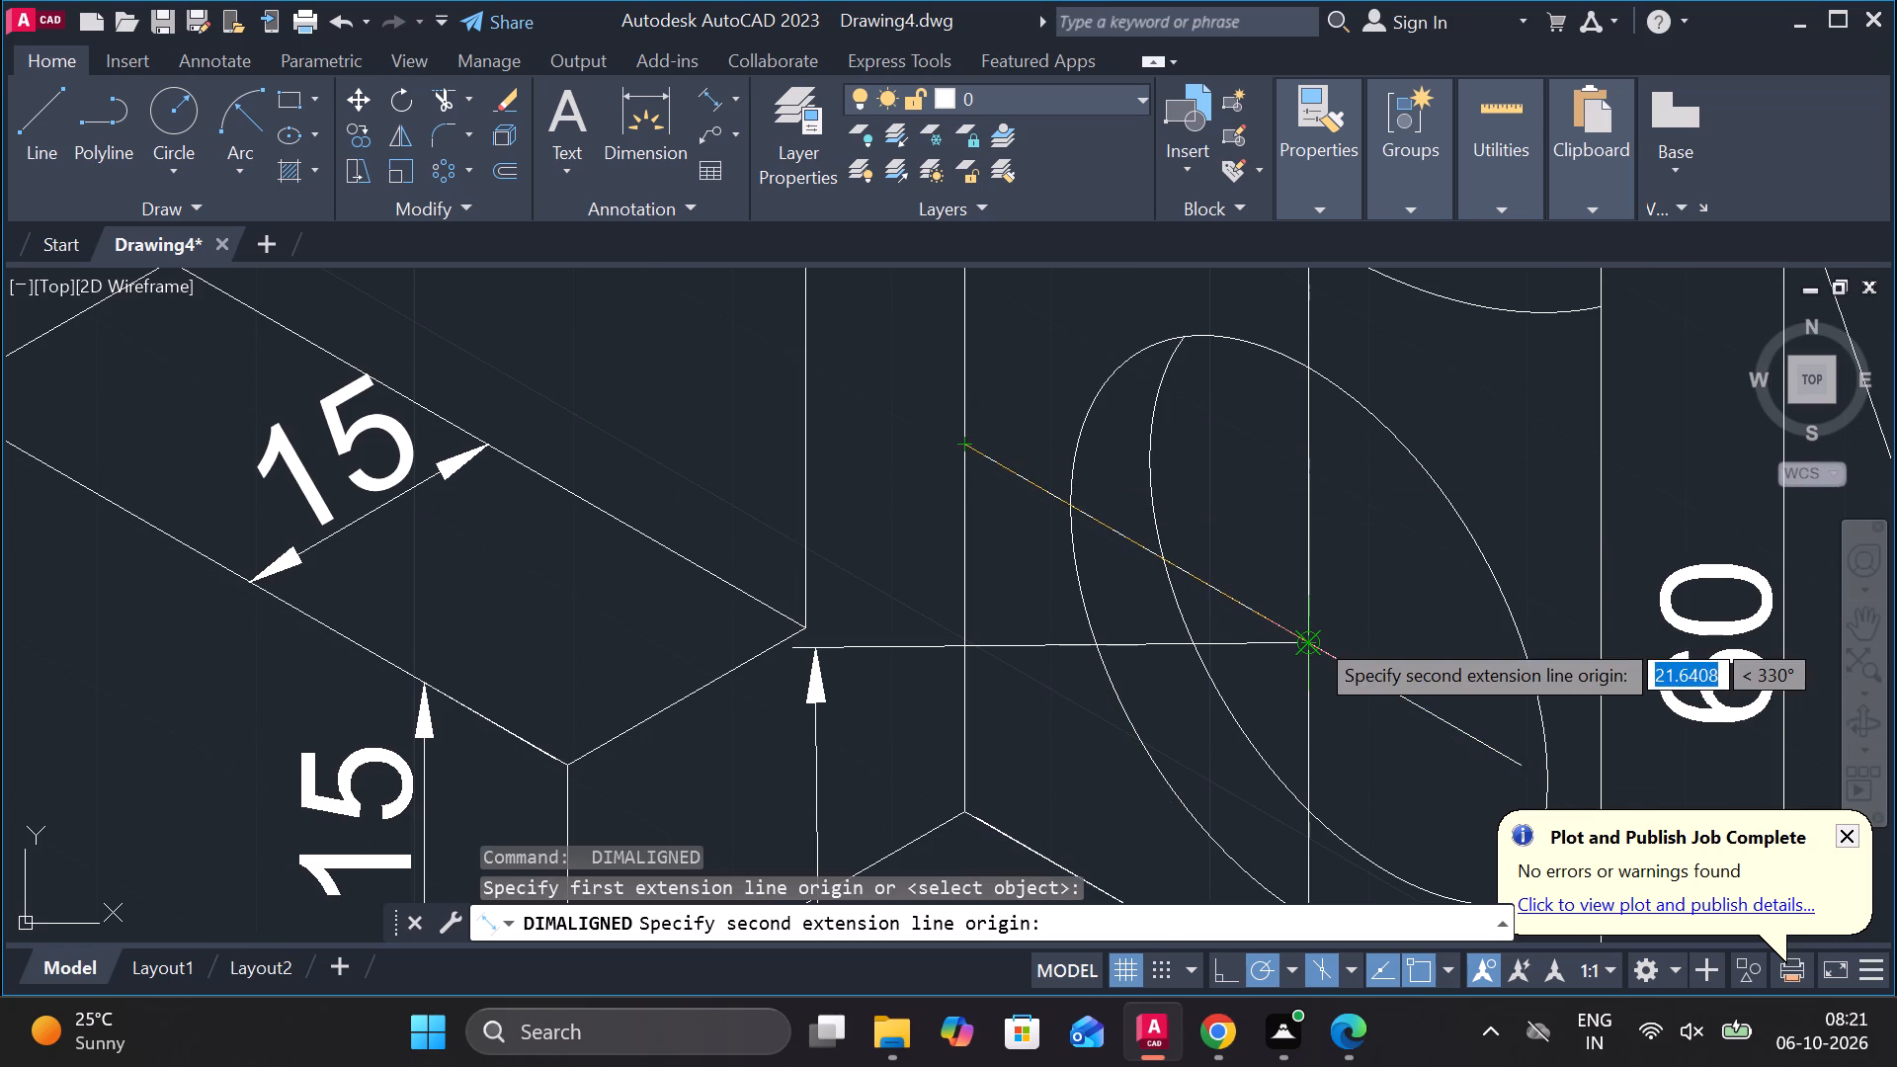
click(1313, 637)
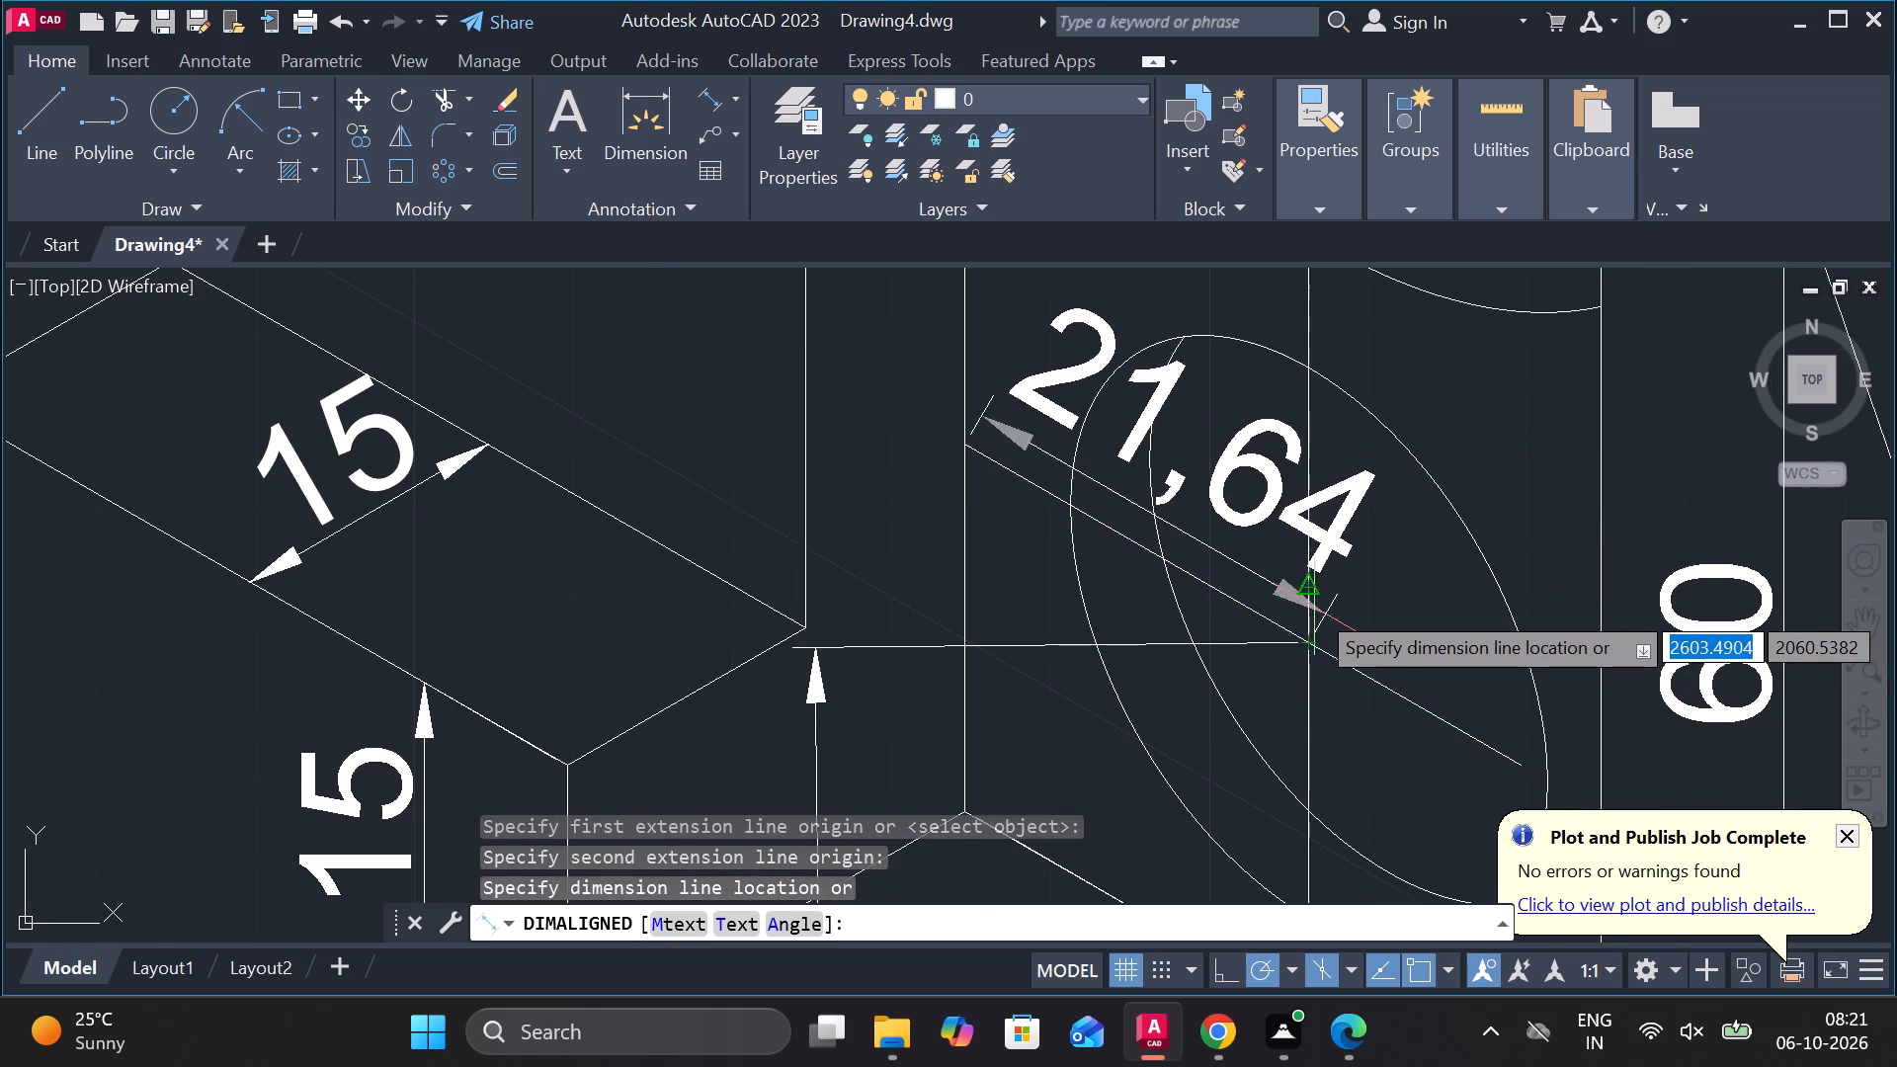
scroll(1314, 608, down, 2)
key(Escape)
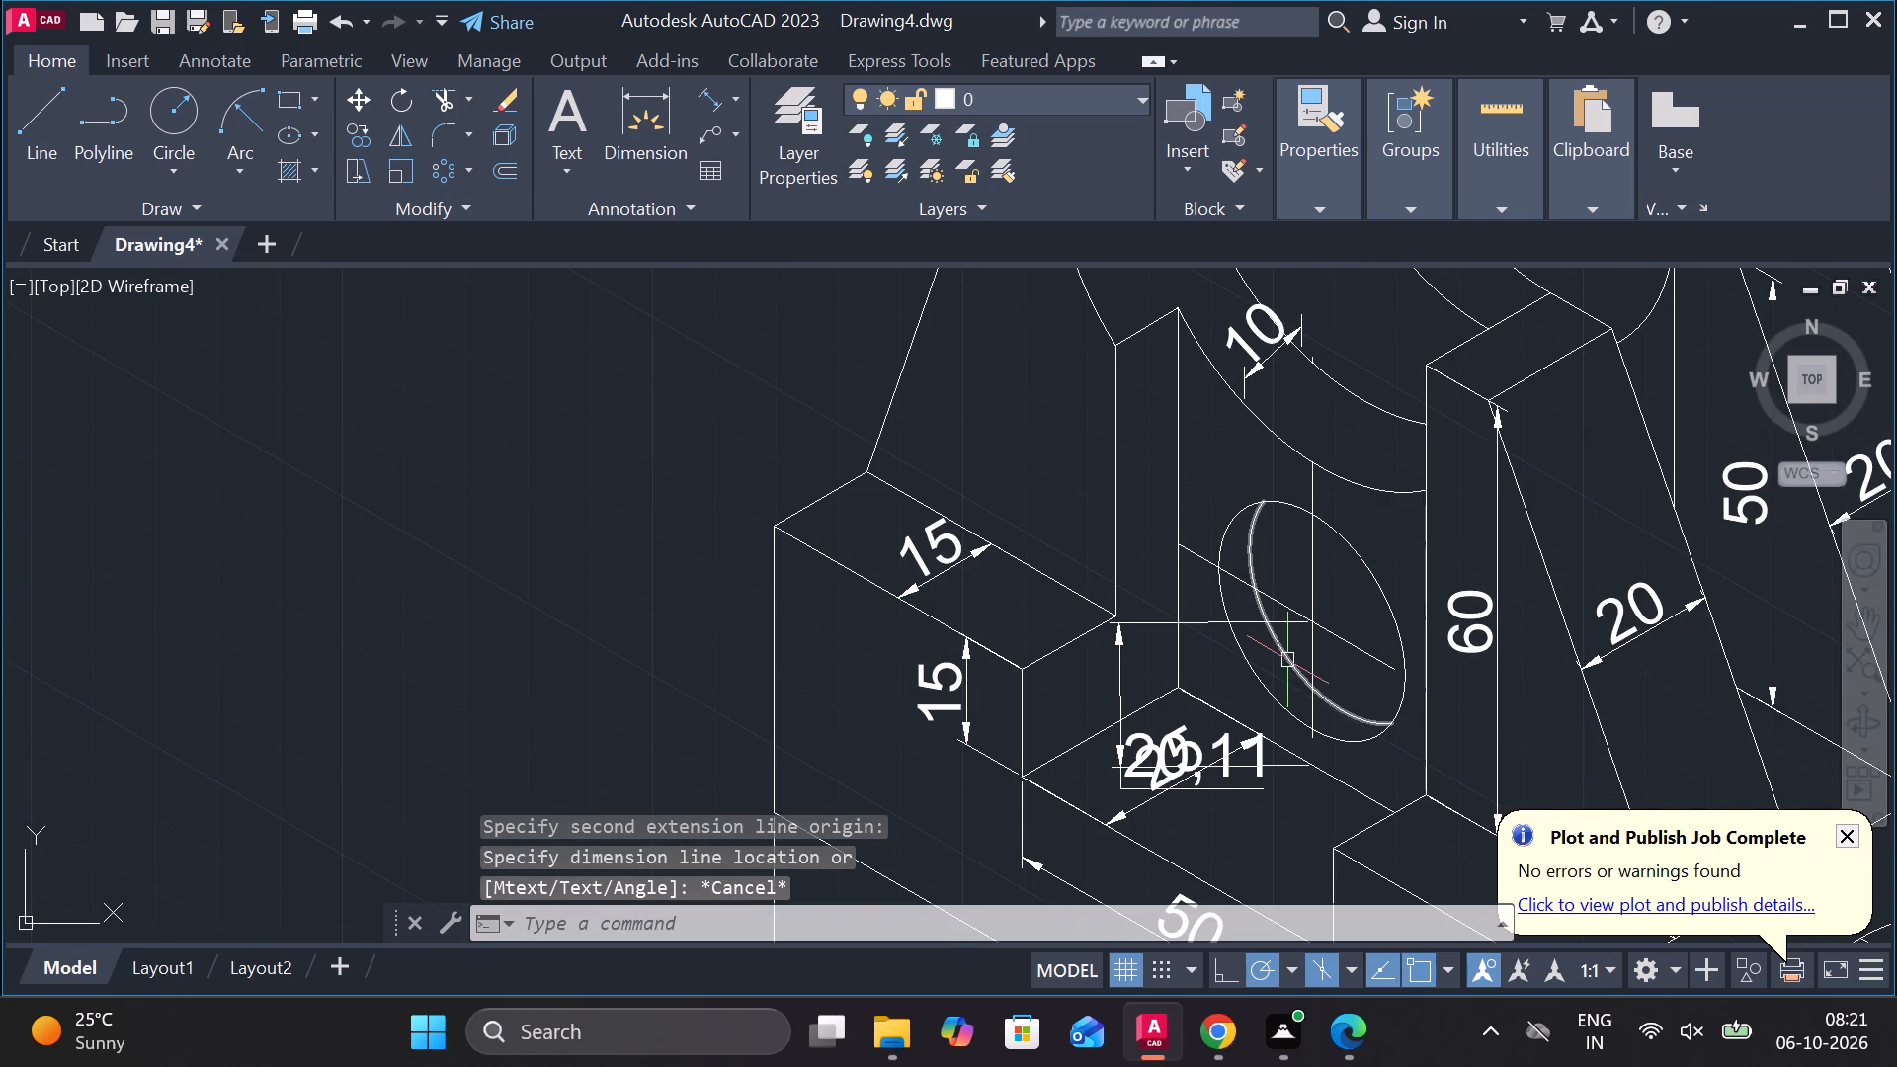
Copy the wall's vertical edge beside the round hole 20 units along the 330° isometric direction as a new vertical centre line.
text(CO)
key(Return)
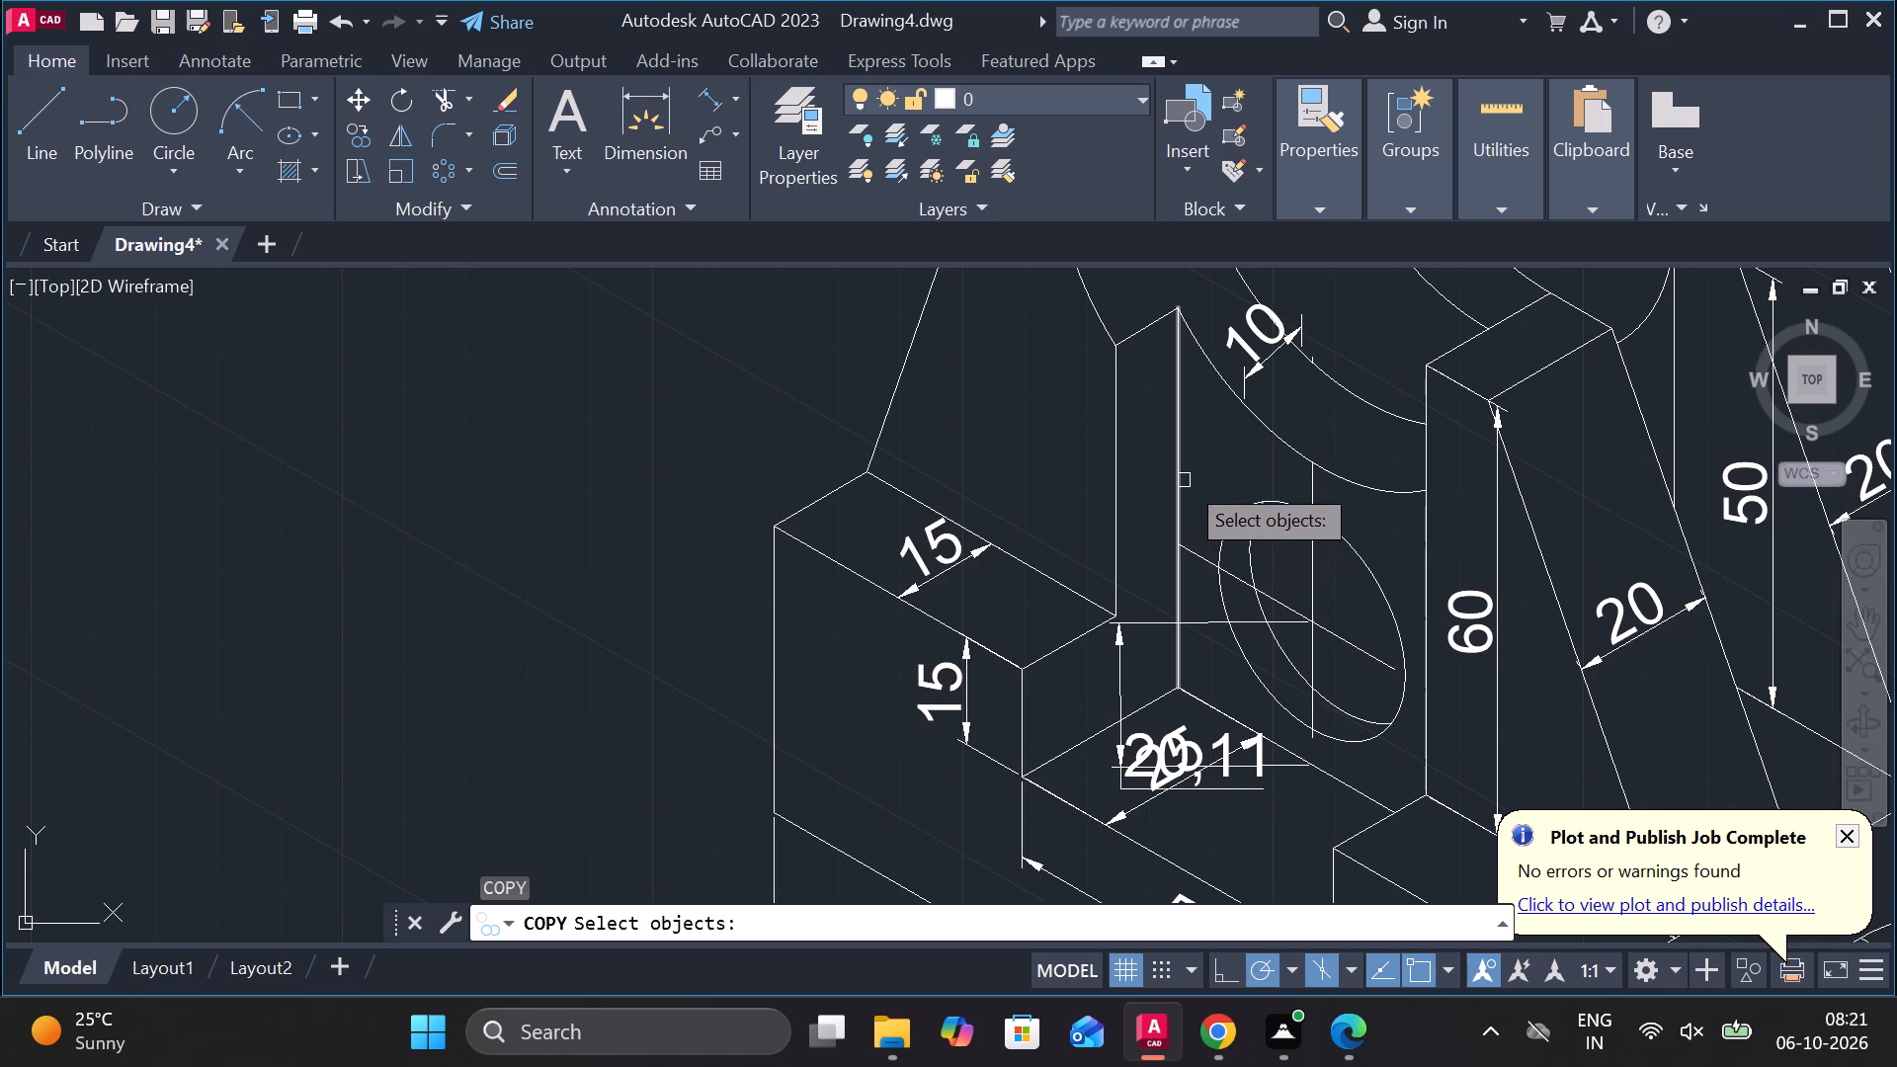
click(1178, 464)
key(Return)
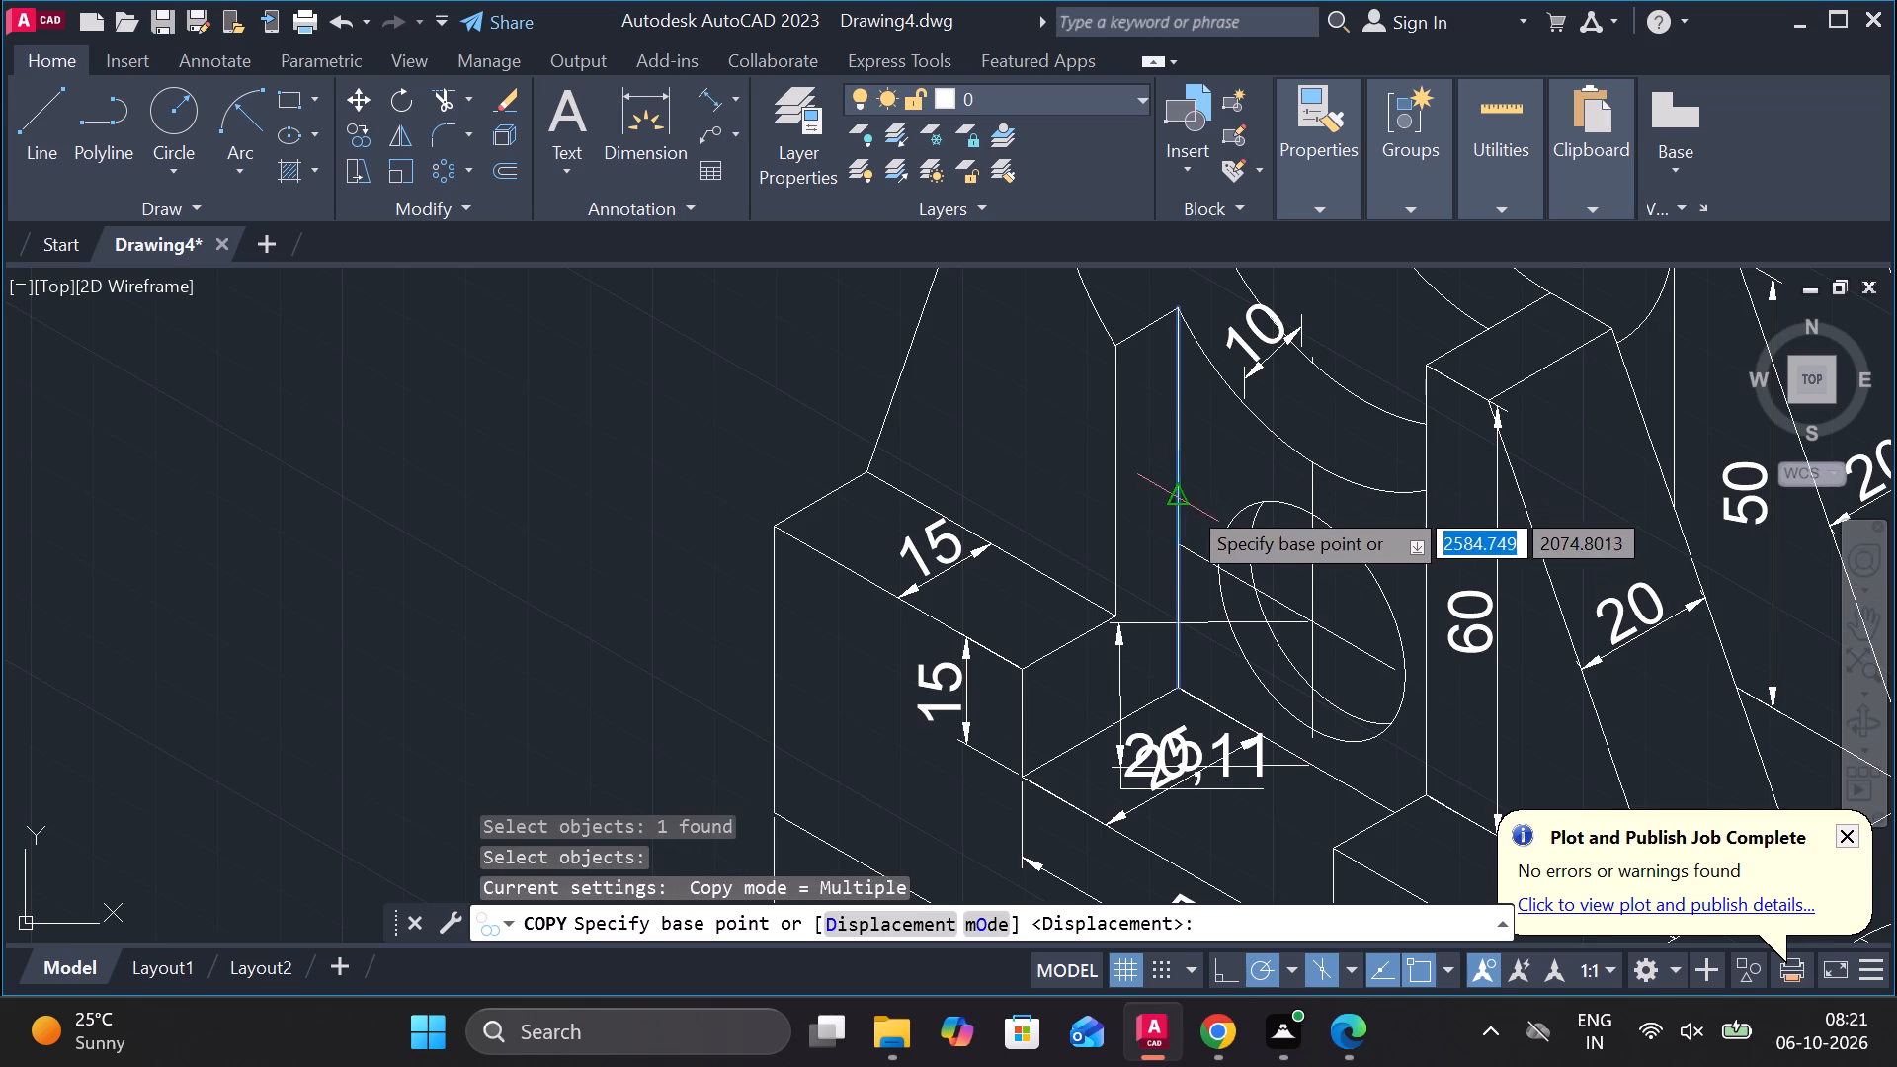
click(1173, 496)
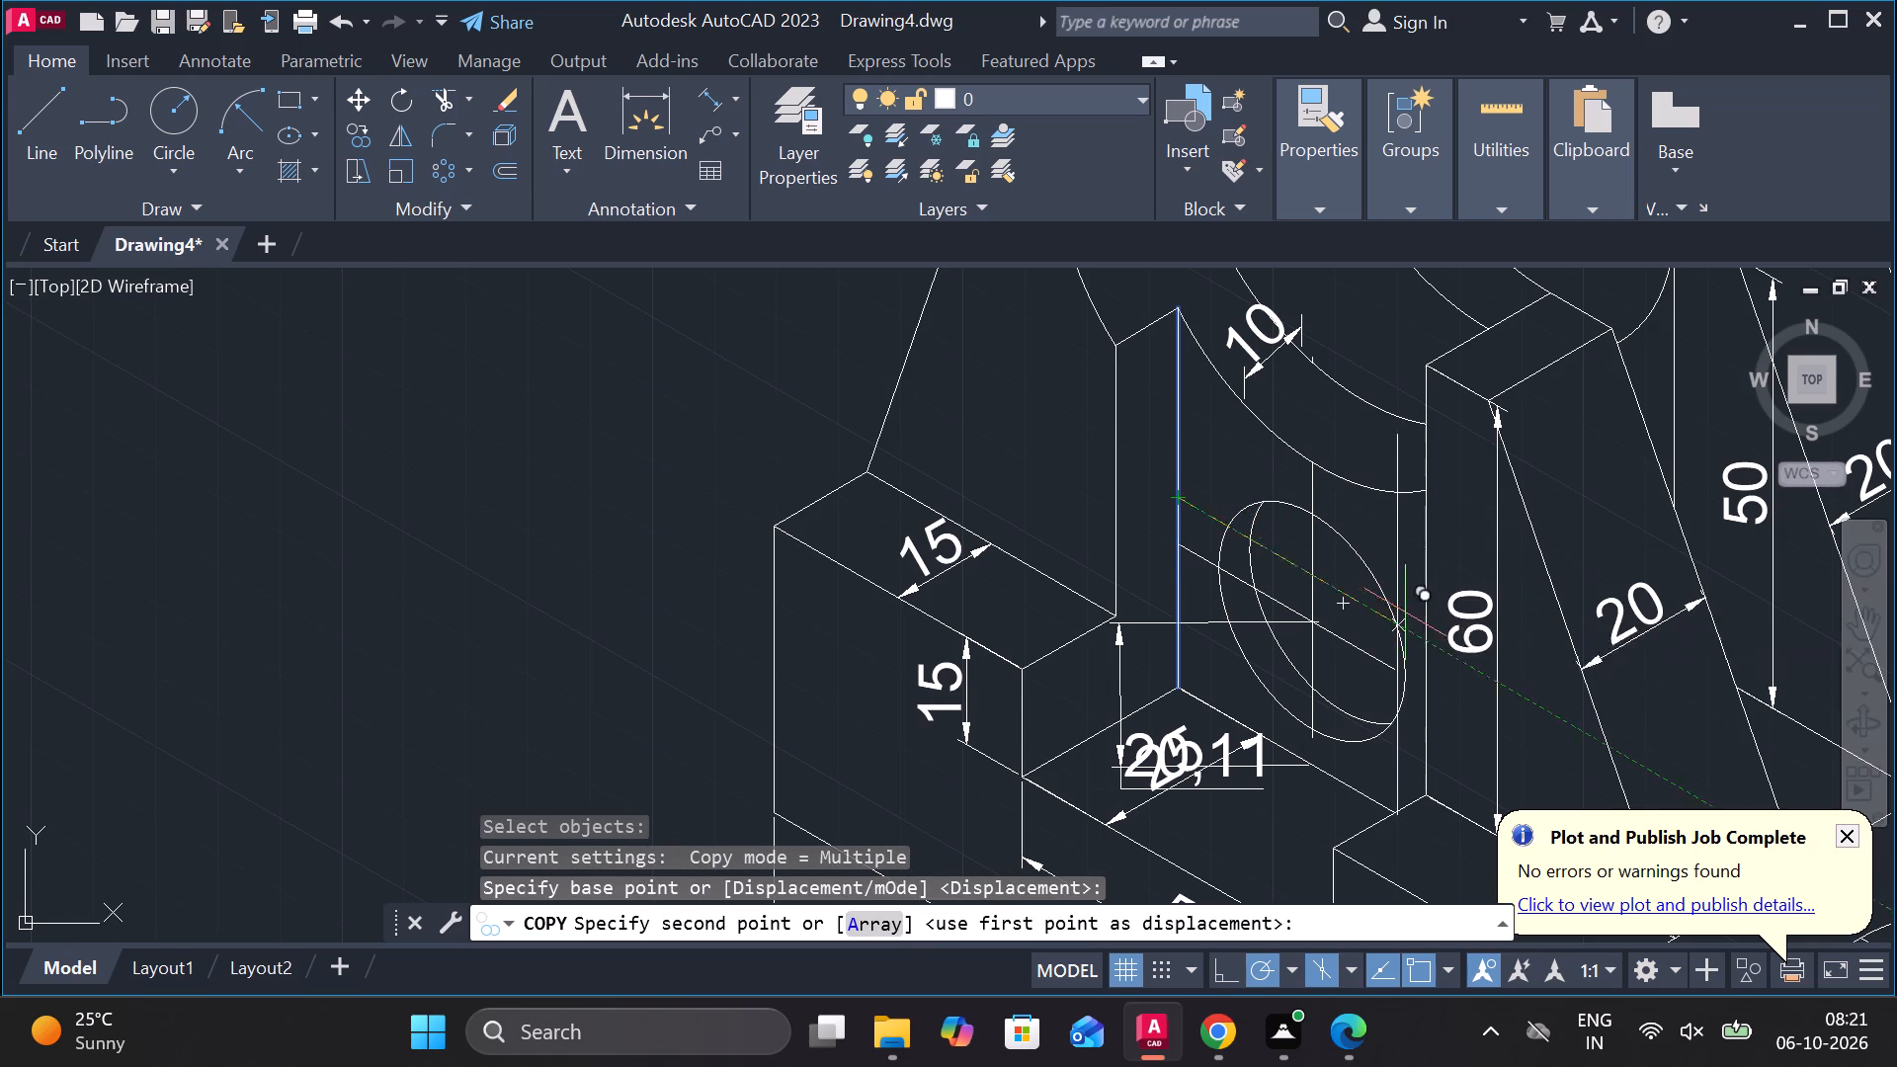
middle_drag(1326, 621, 872, 374)
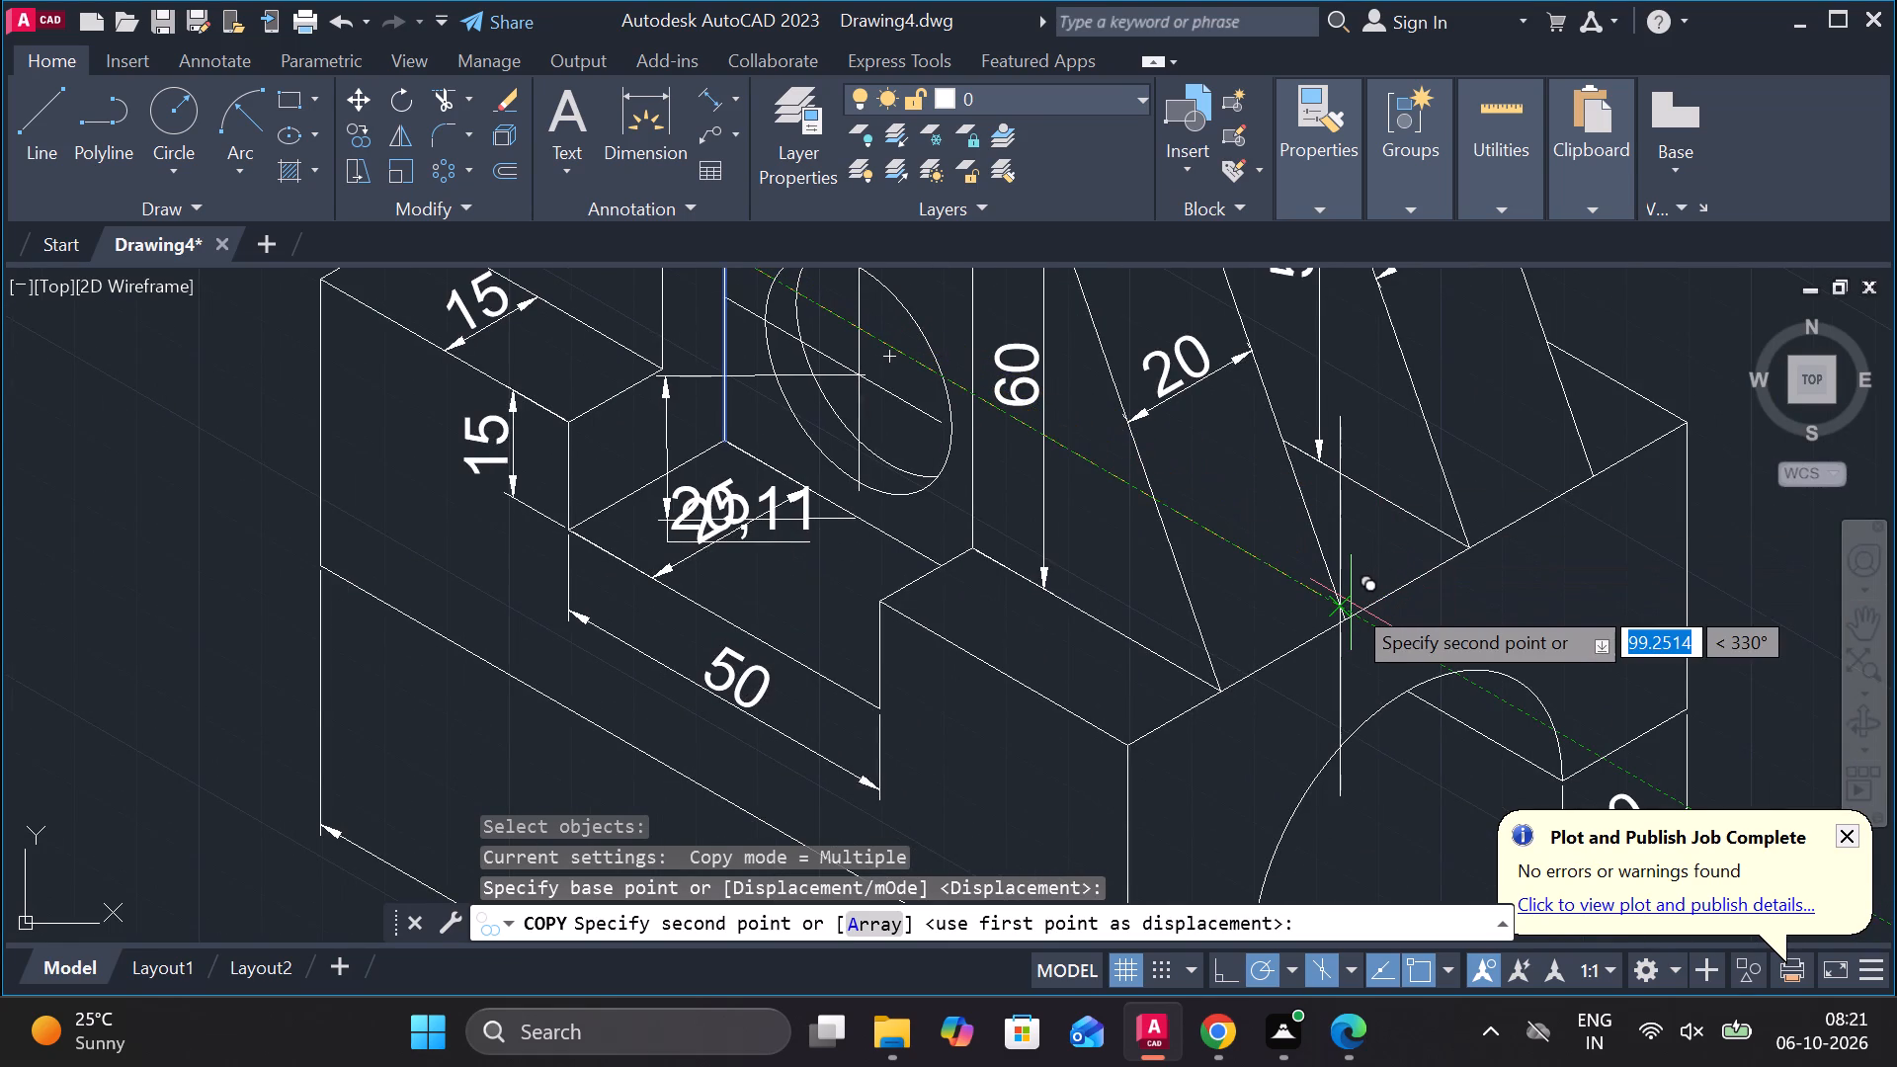
text(20)
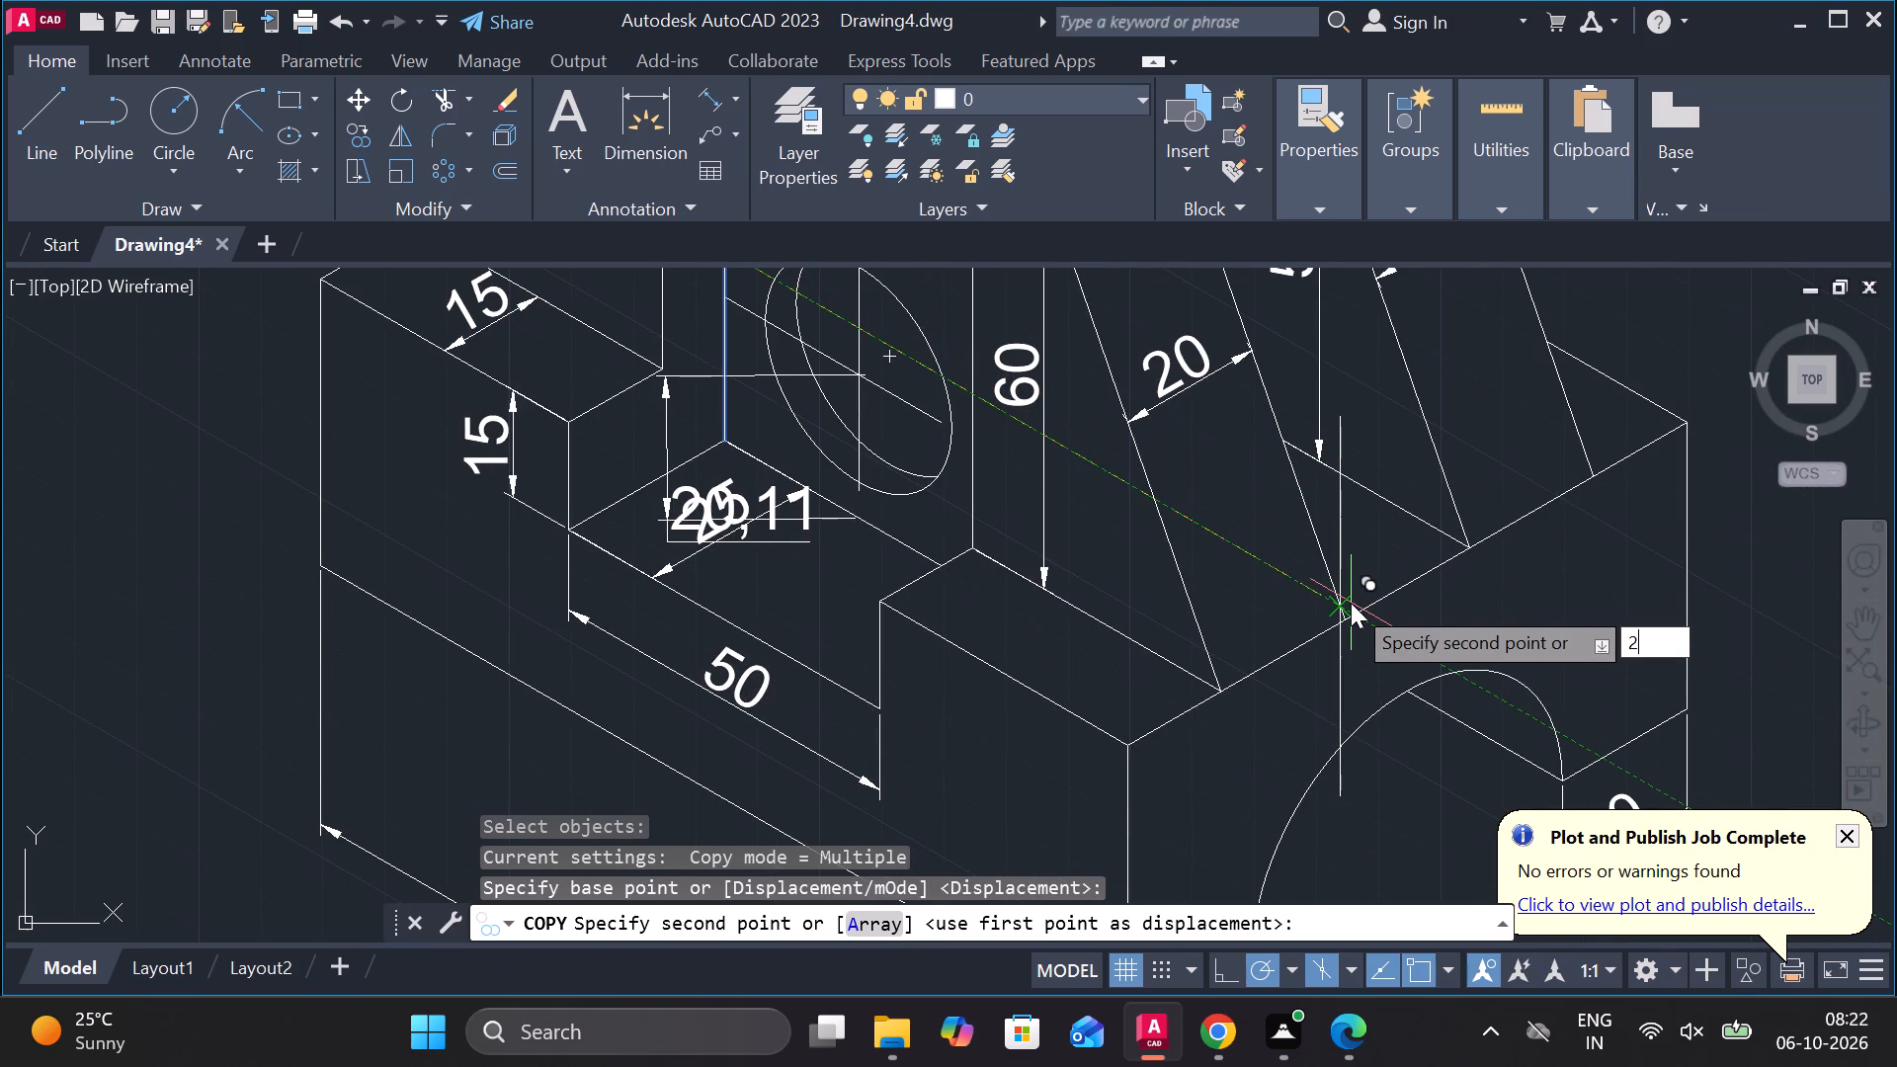
key(Return)
middle_drag(1037, 569, 1258, 817)
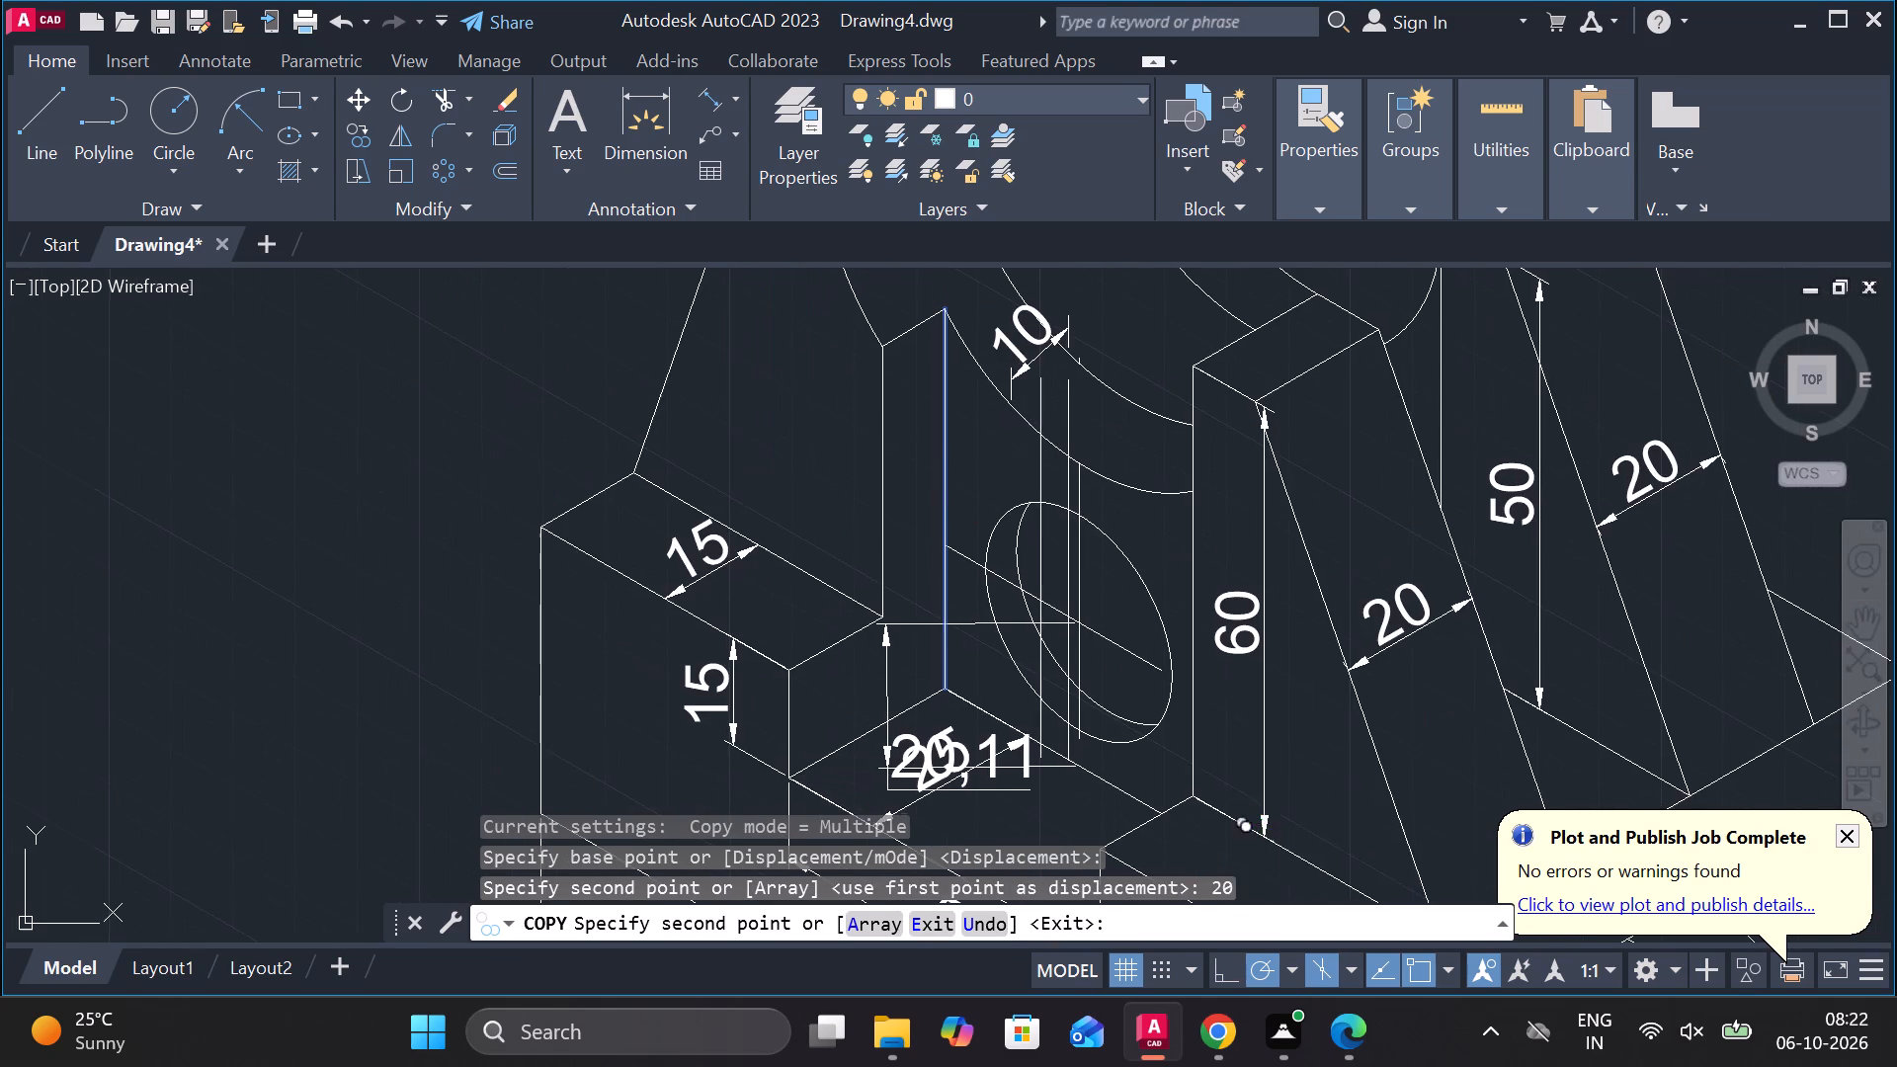
scroll(1111, 666, up, 2)
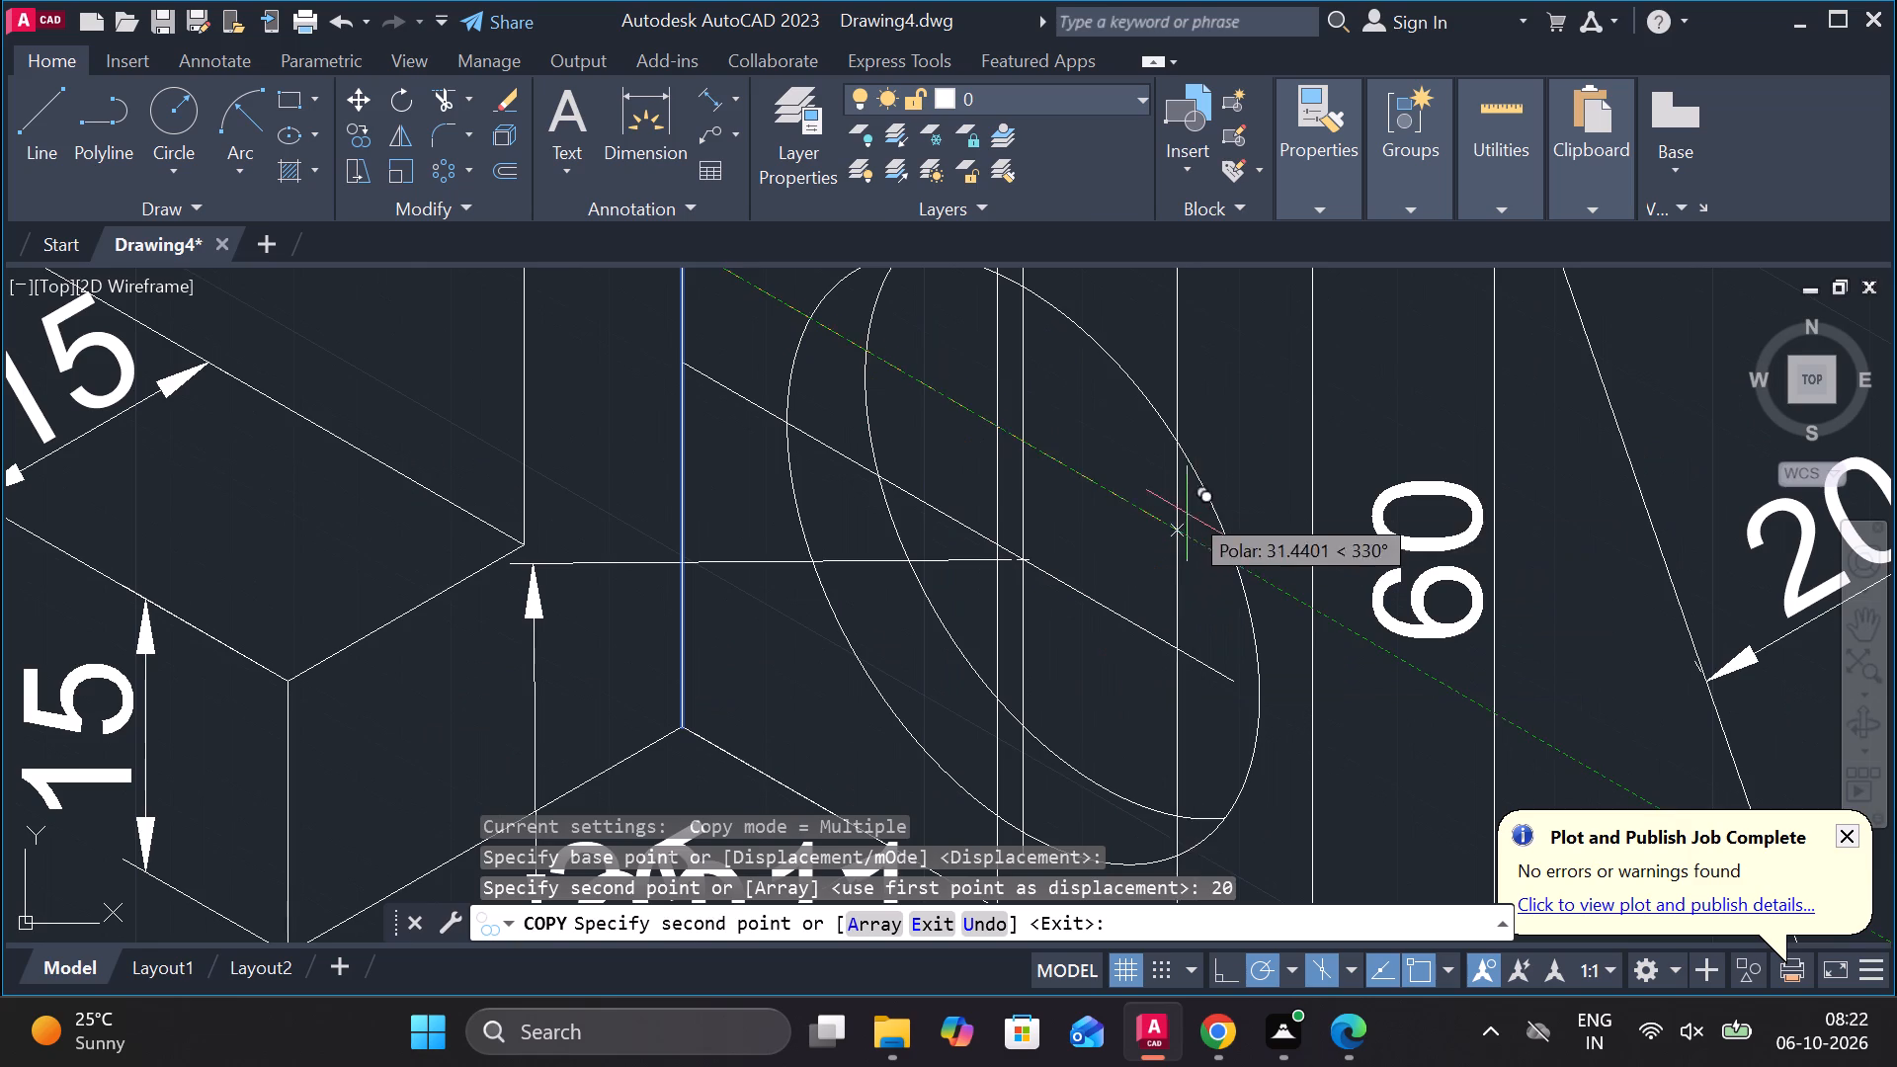
key(Escape)
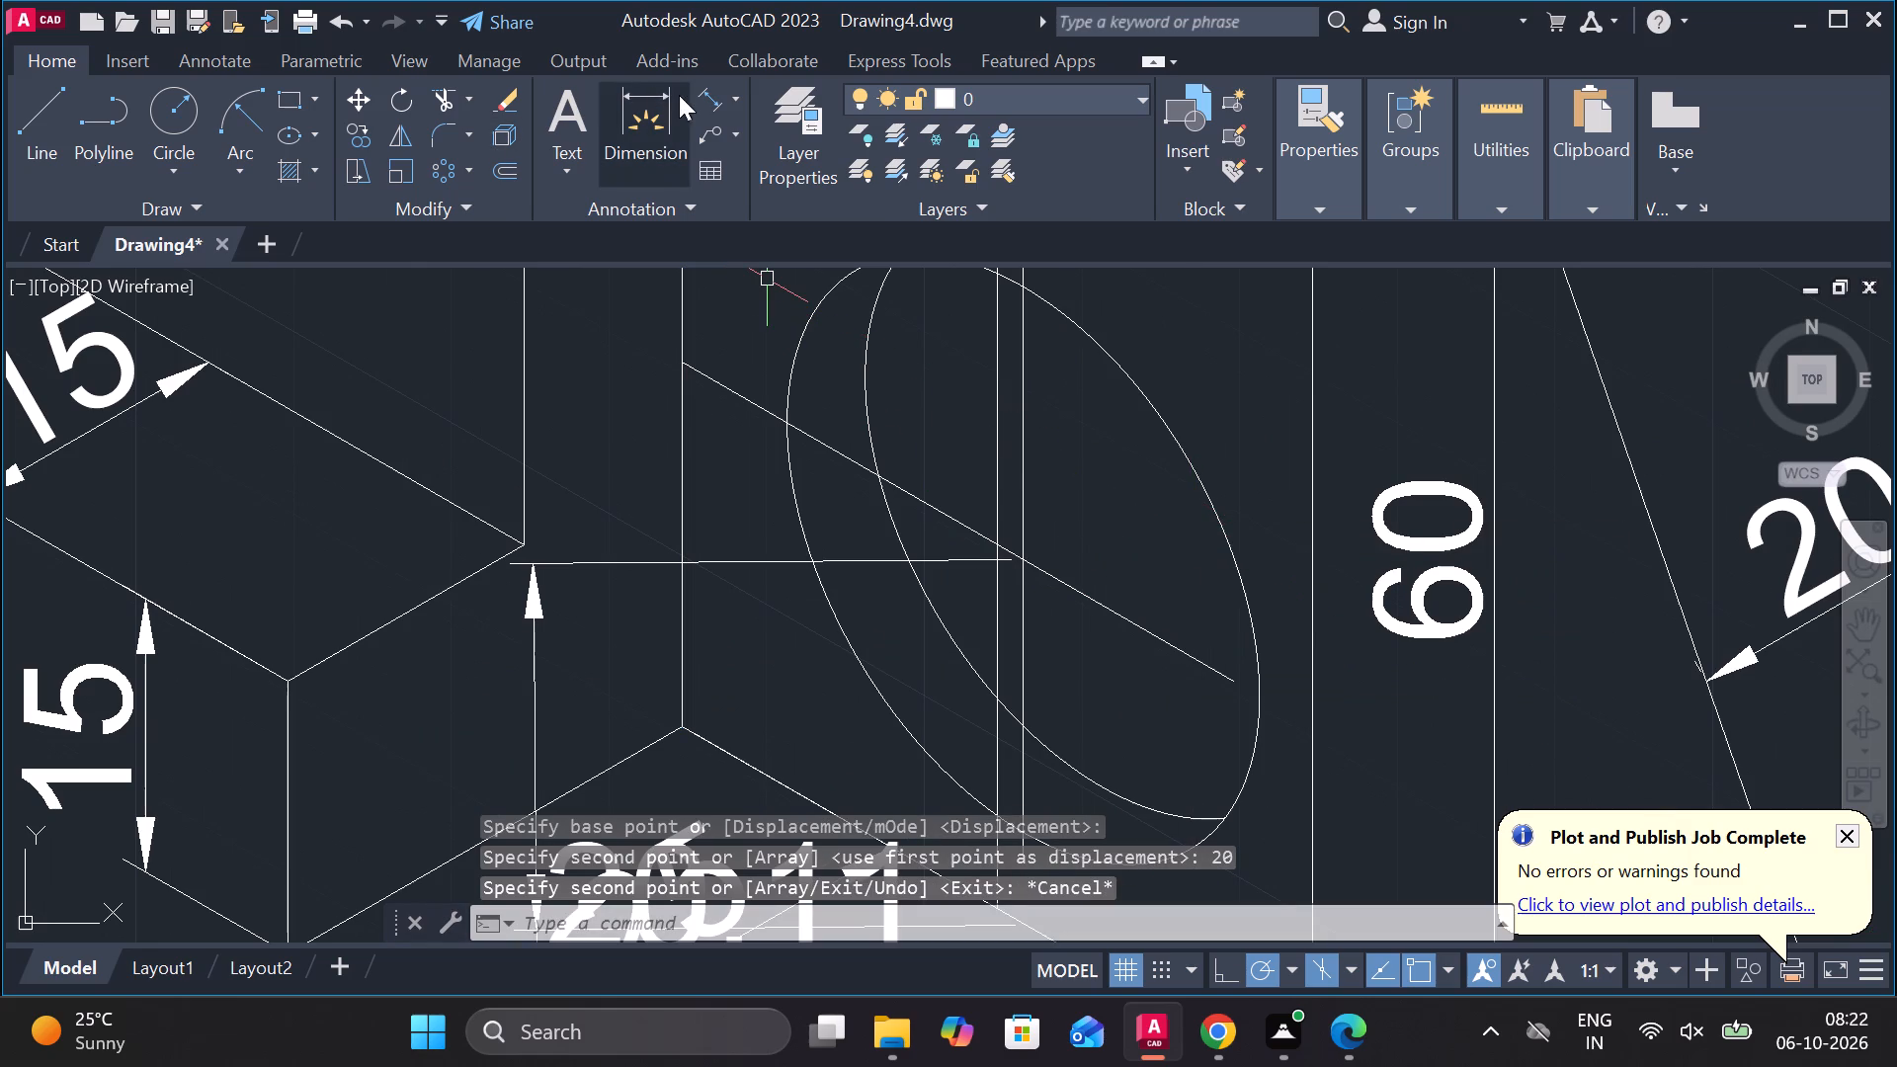
Add an aligned dimension from the new centre-line intersection to the wall's vertical edge, placed just below the sloping centre line.
click(716, 97)
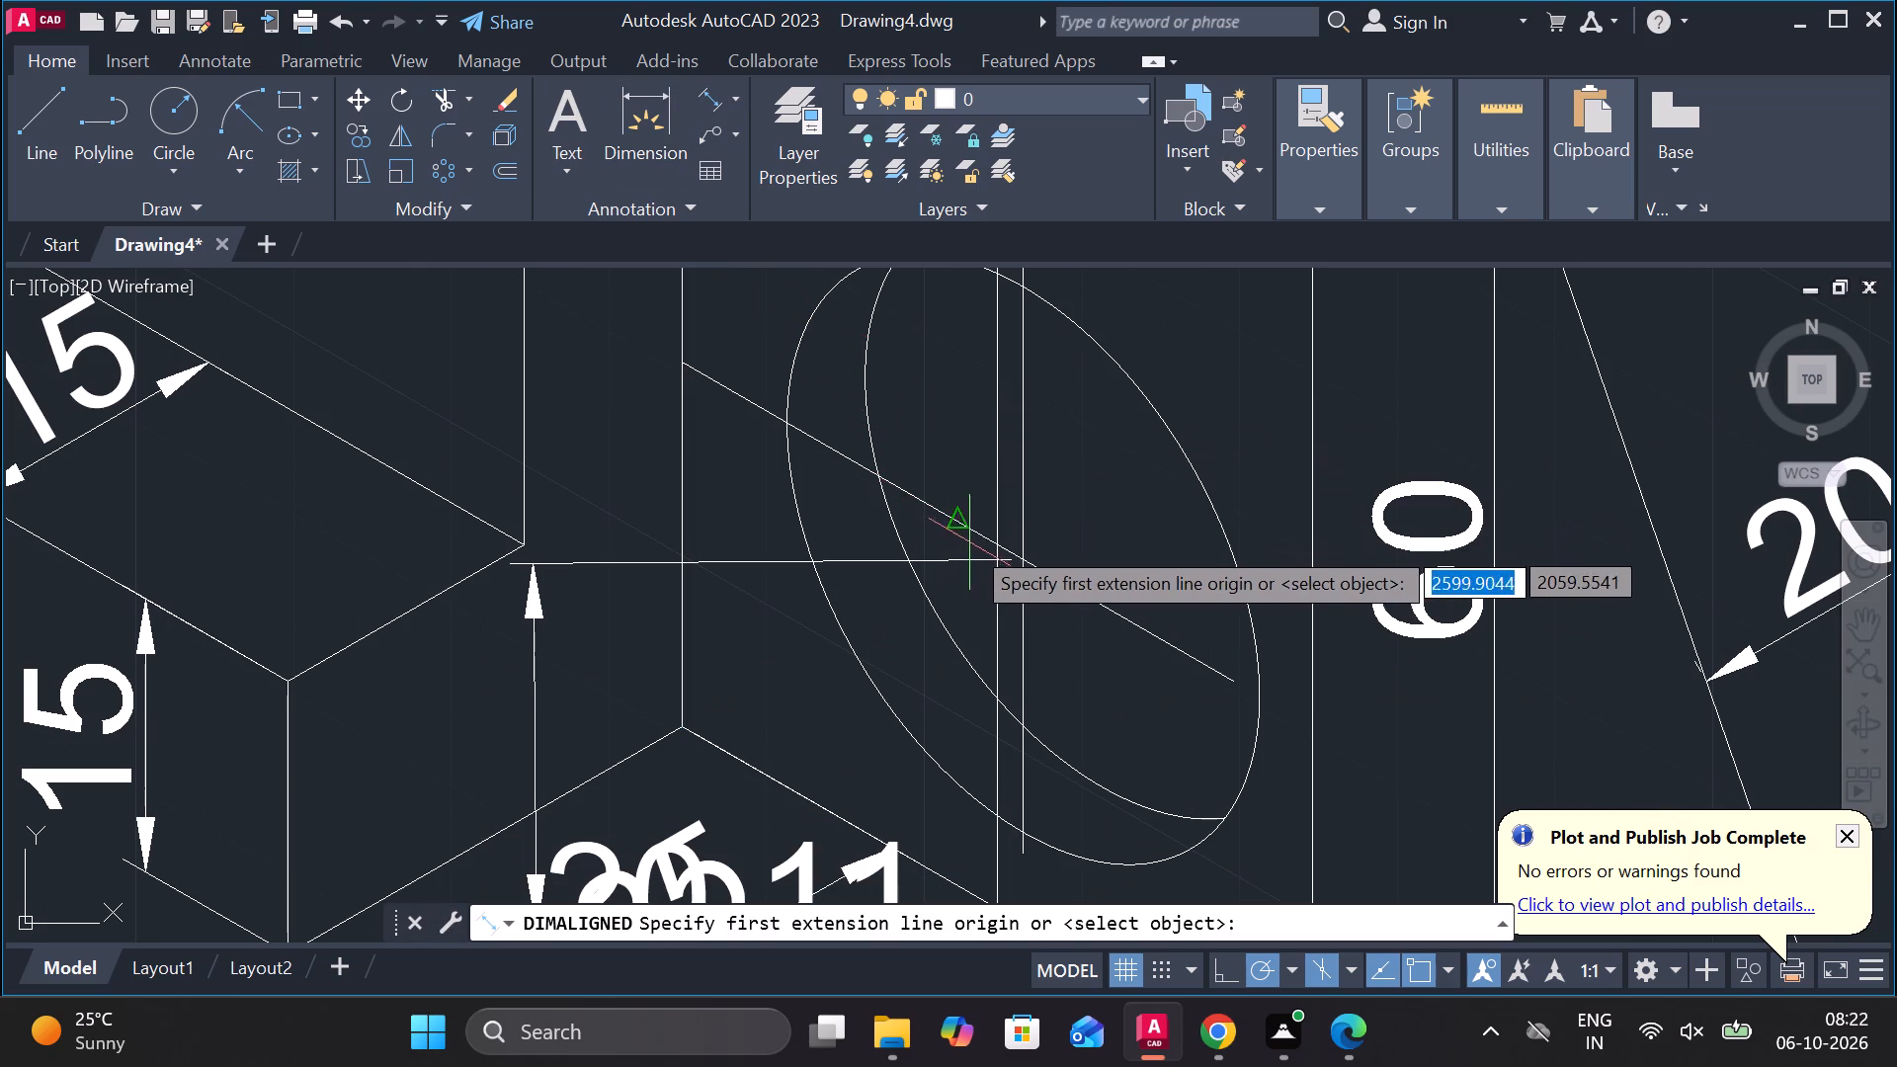
click(998, 545)
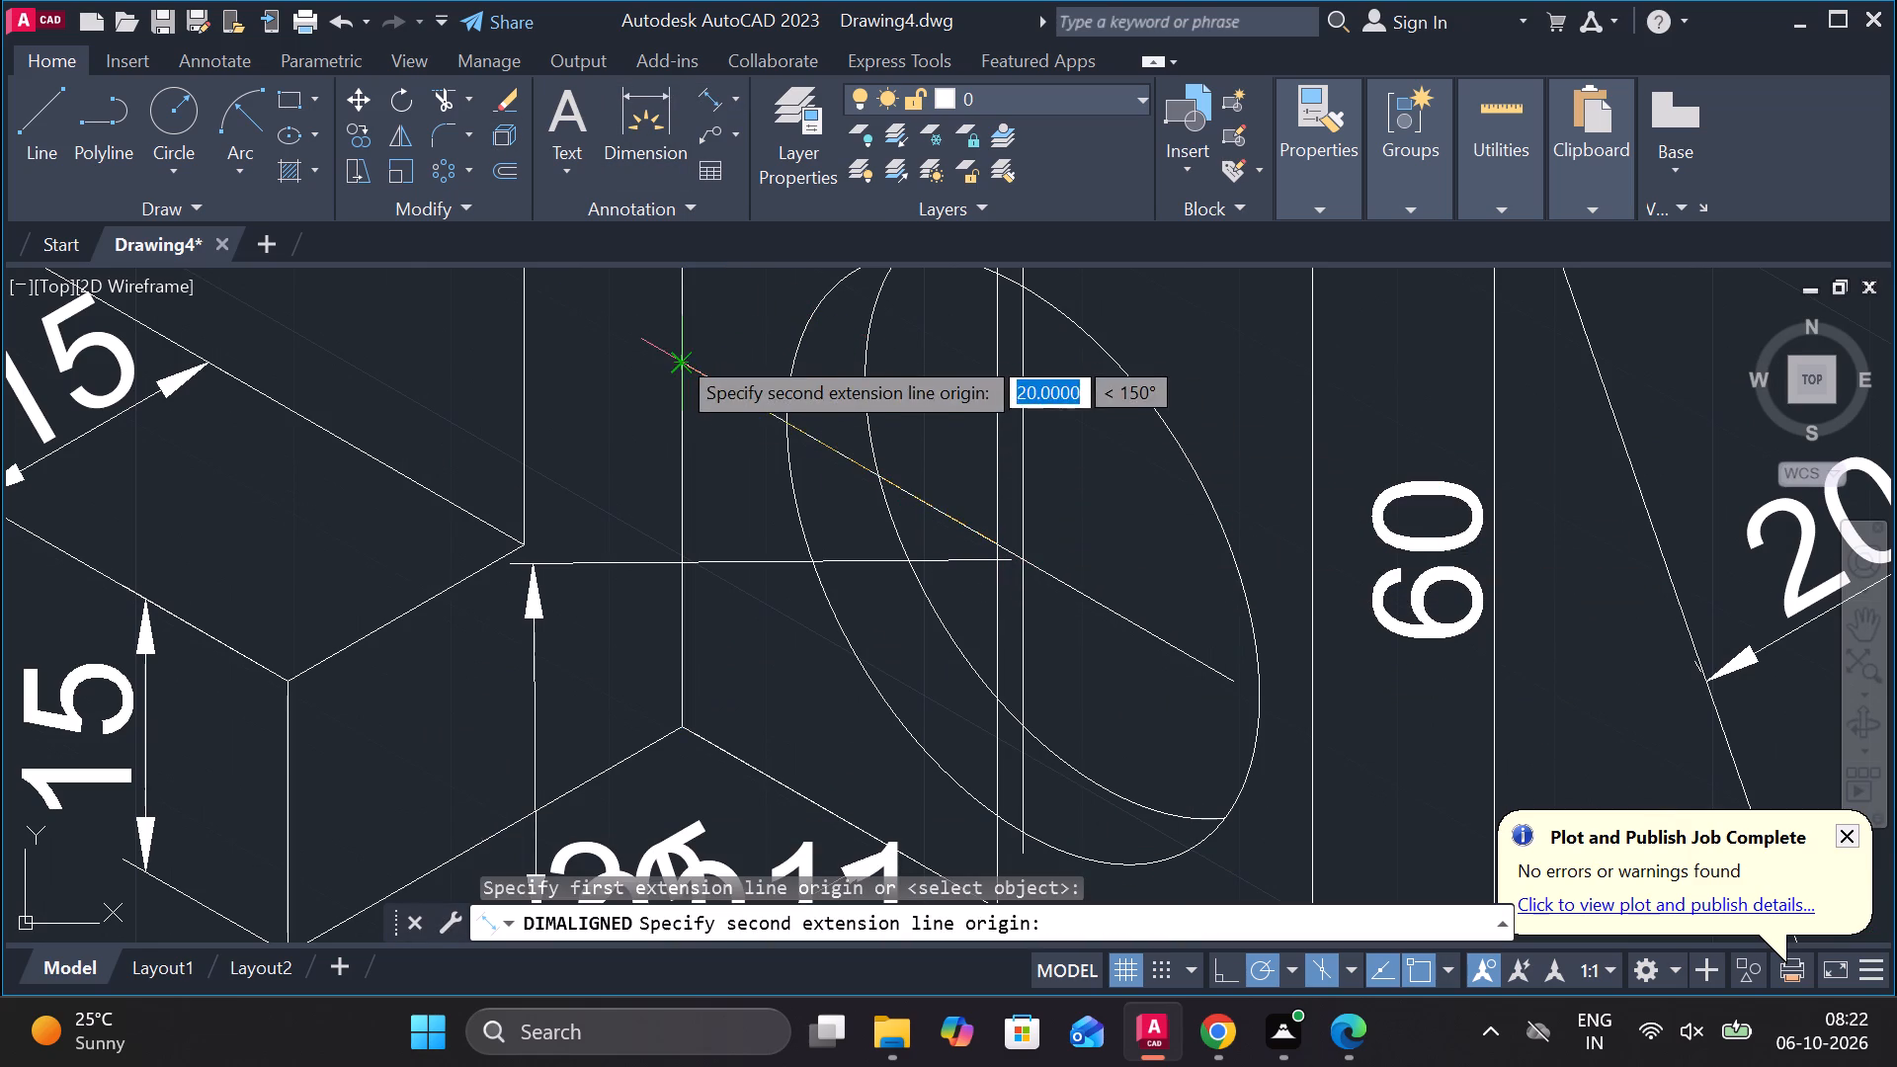
click(675, 353)
click(662, 387)
key(Escape)
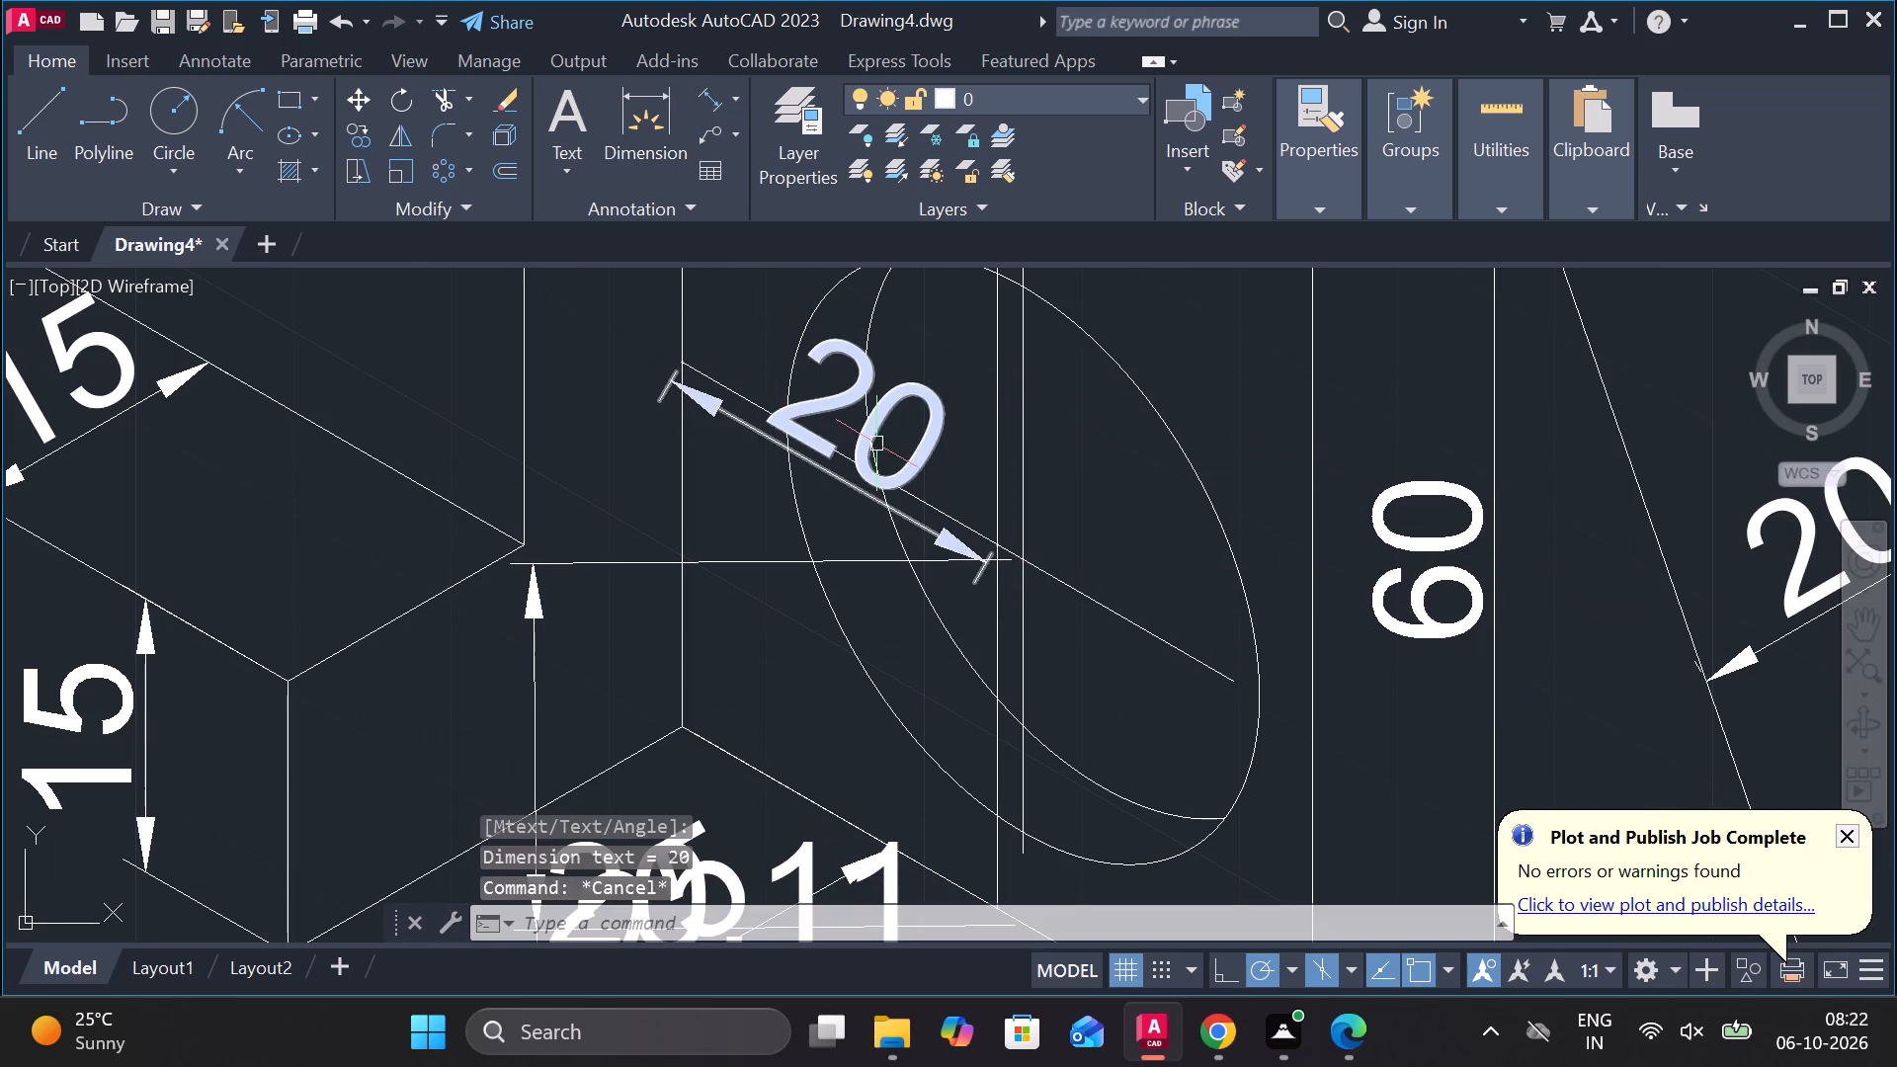
Move both ellipses of the round hole from the front ellipse's centre to the intersection of the sloping and new vertical centre lines.
click(1187, 431)
key(Escape)
click(1190, 461)
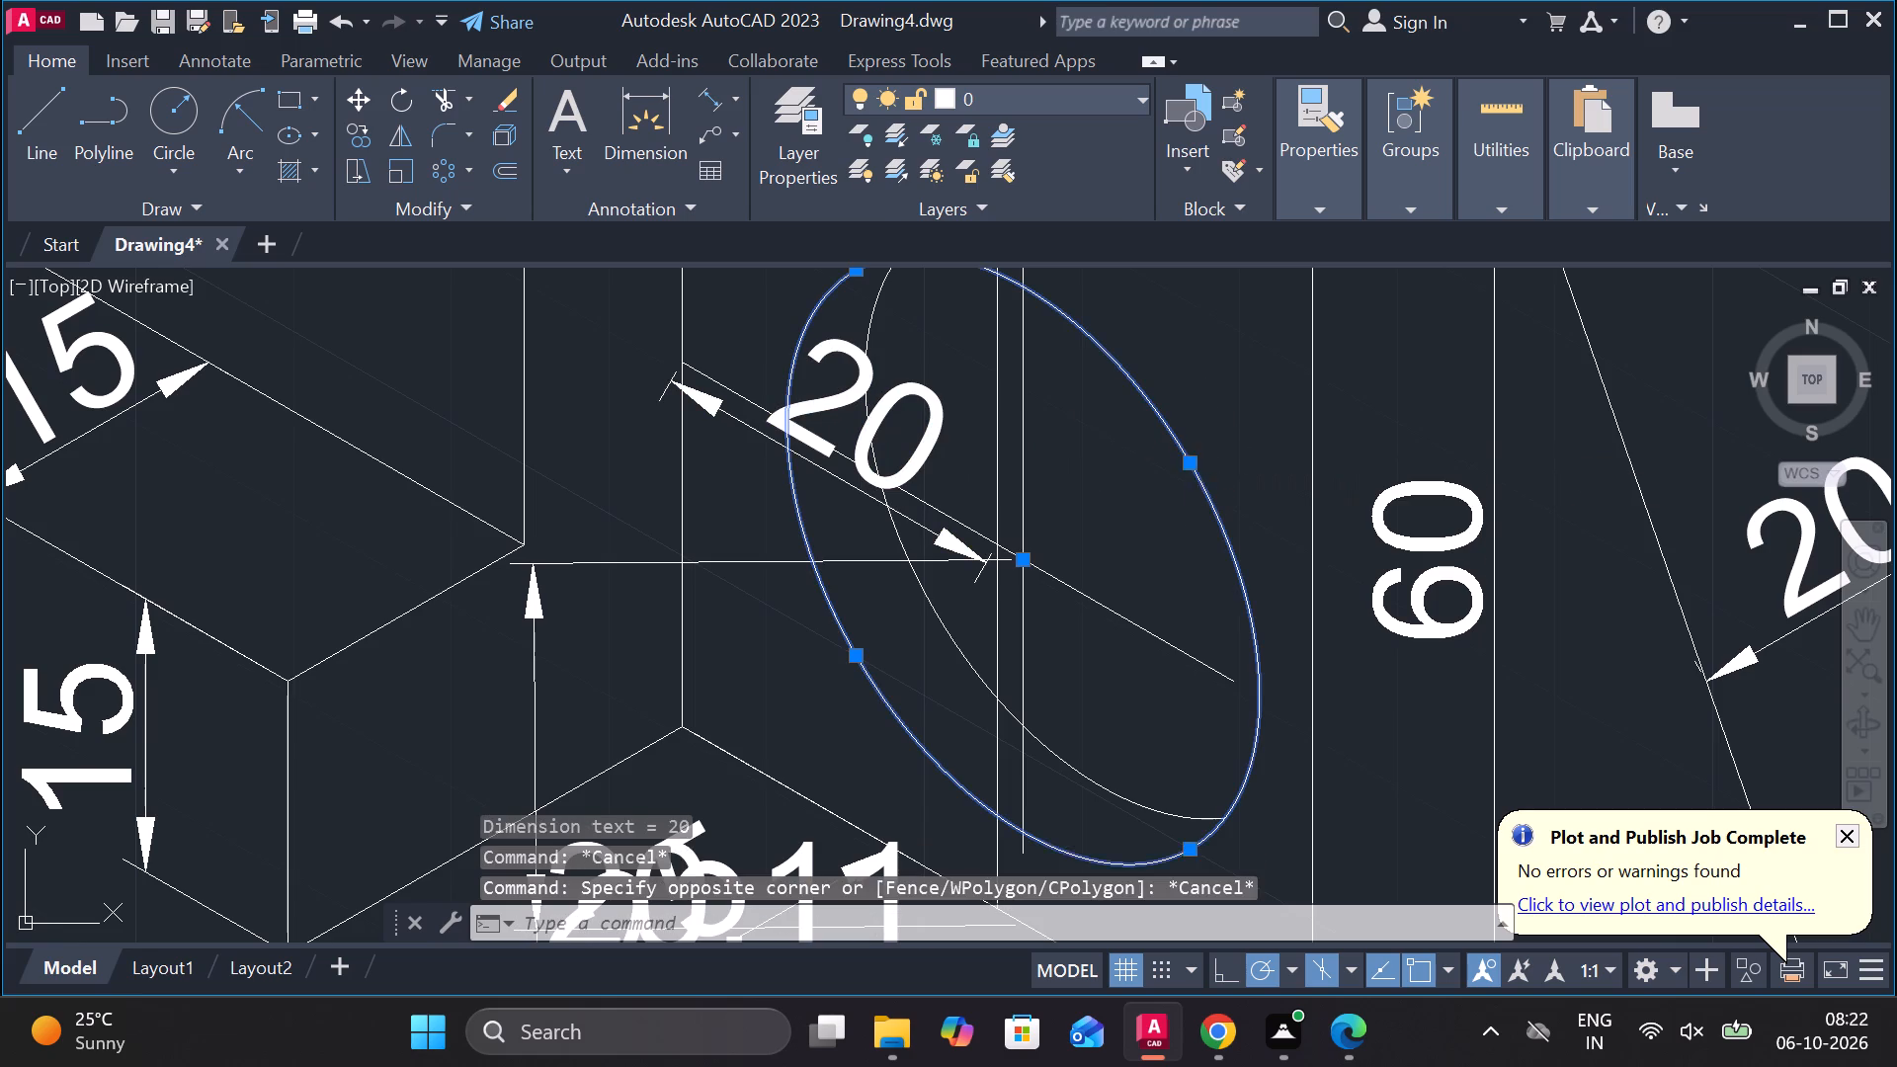
click(1075, 768)
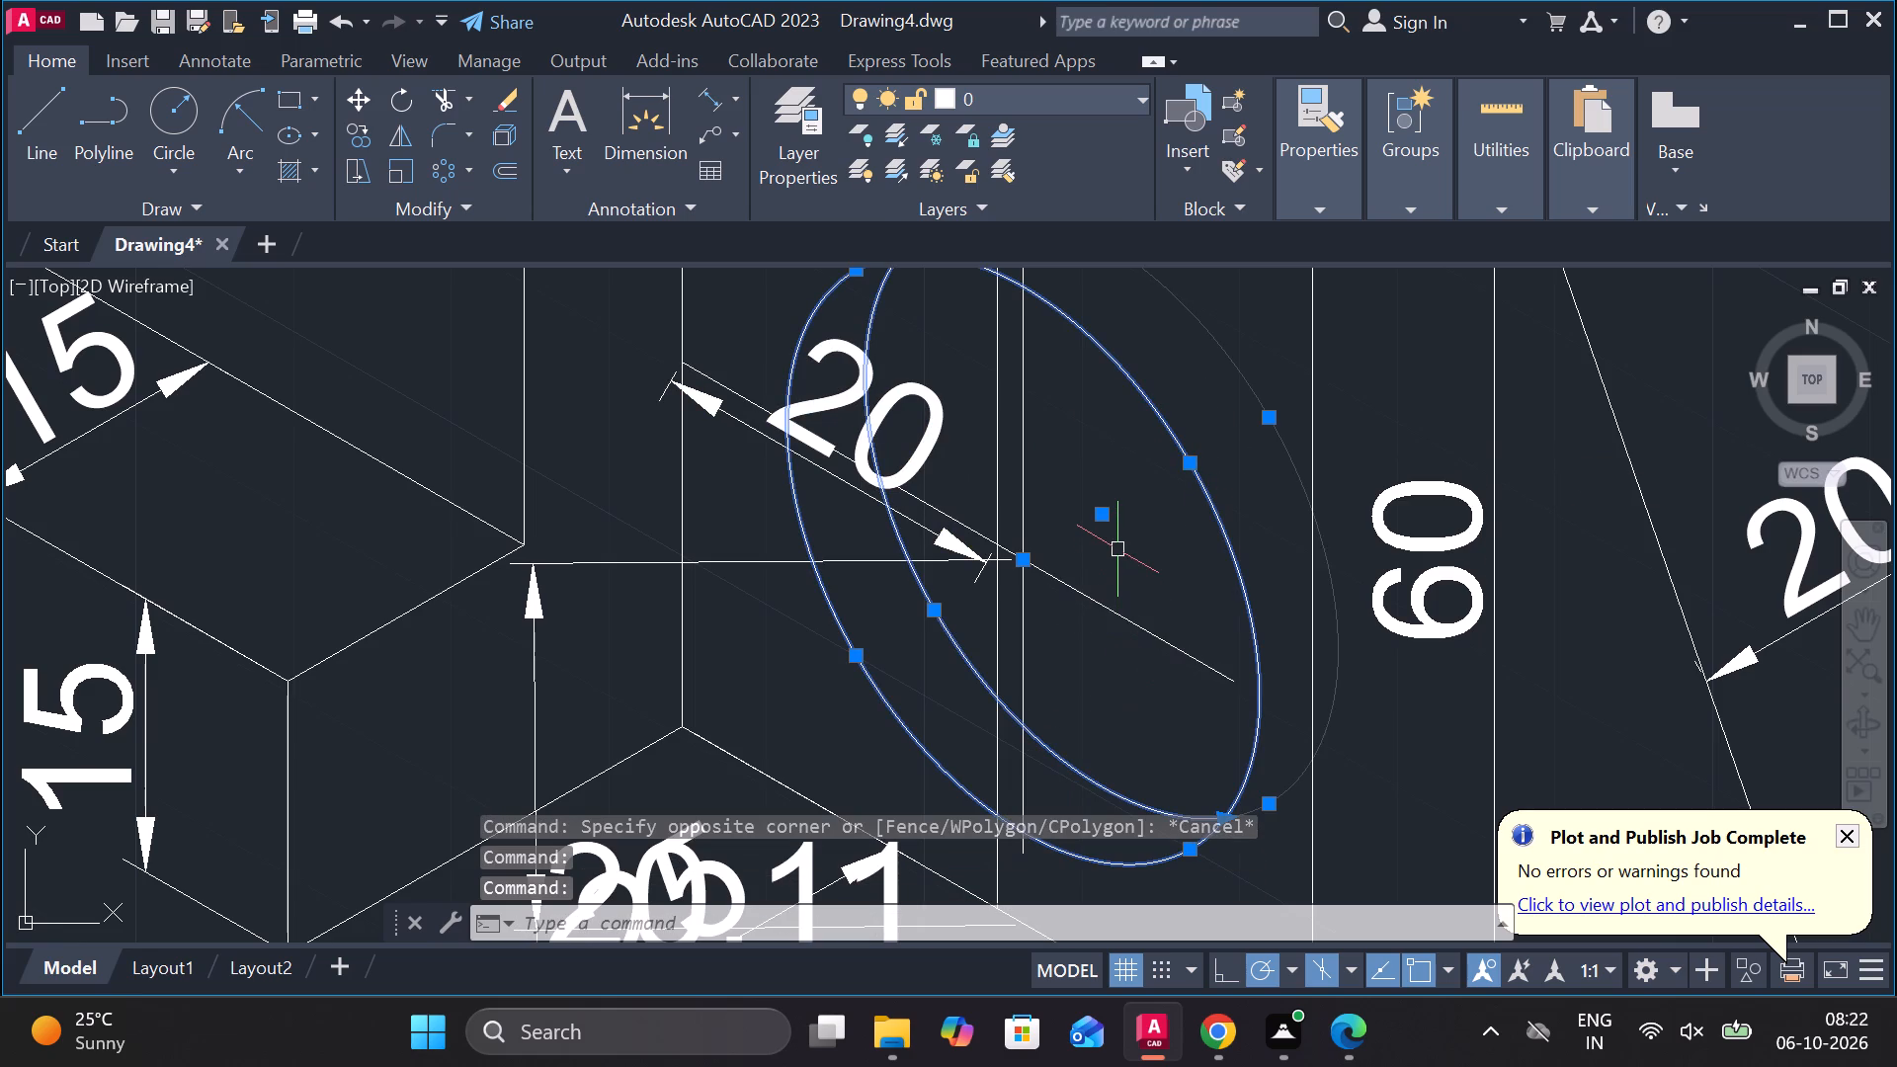
key(m)
key(Return)
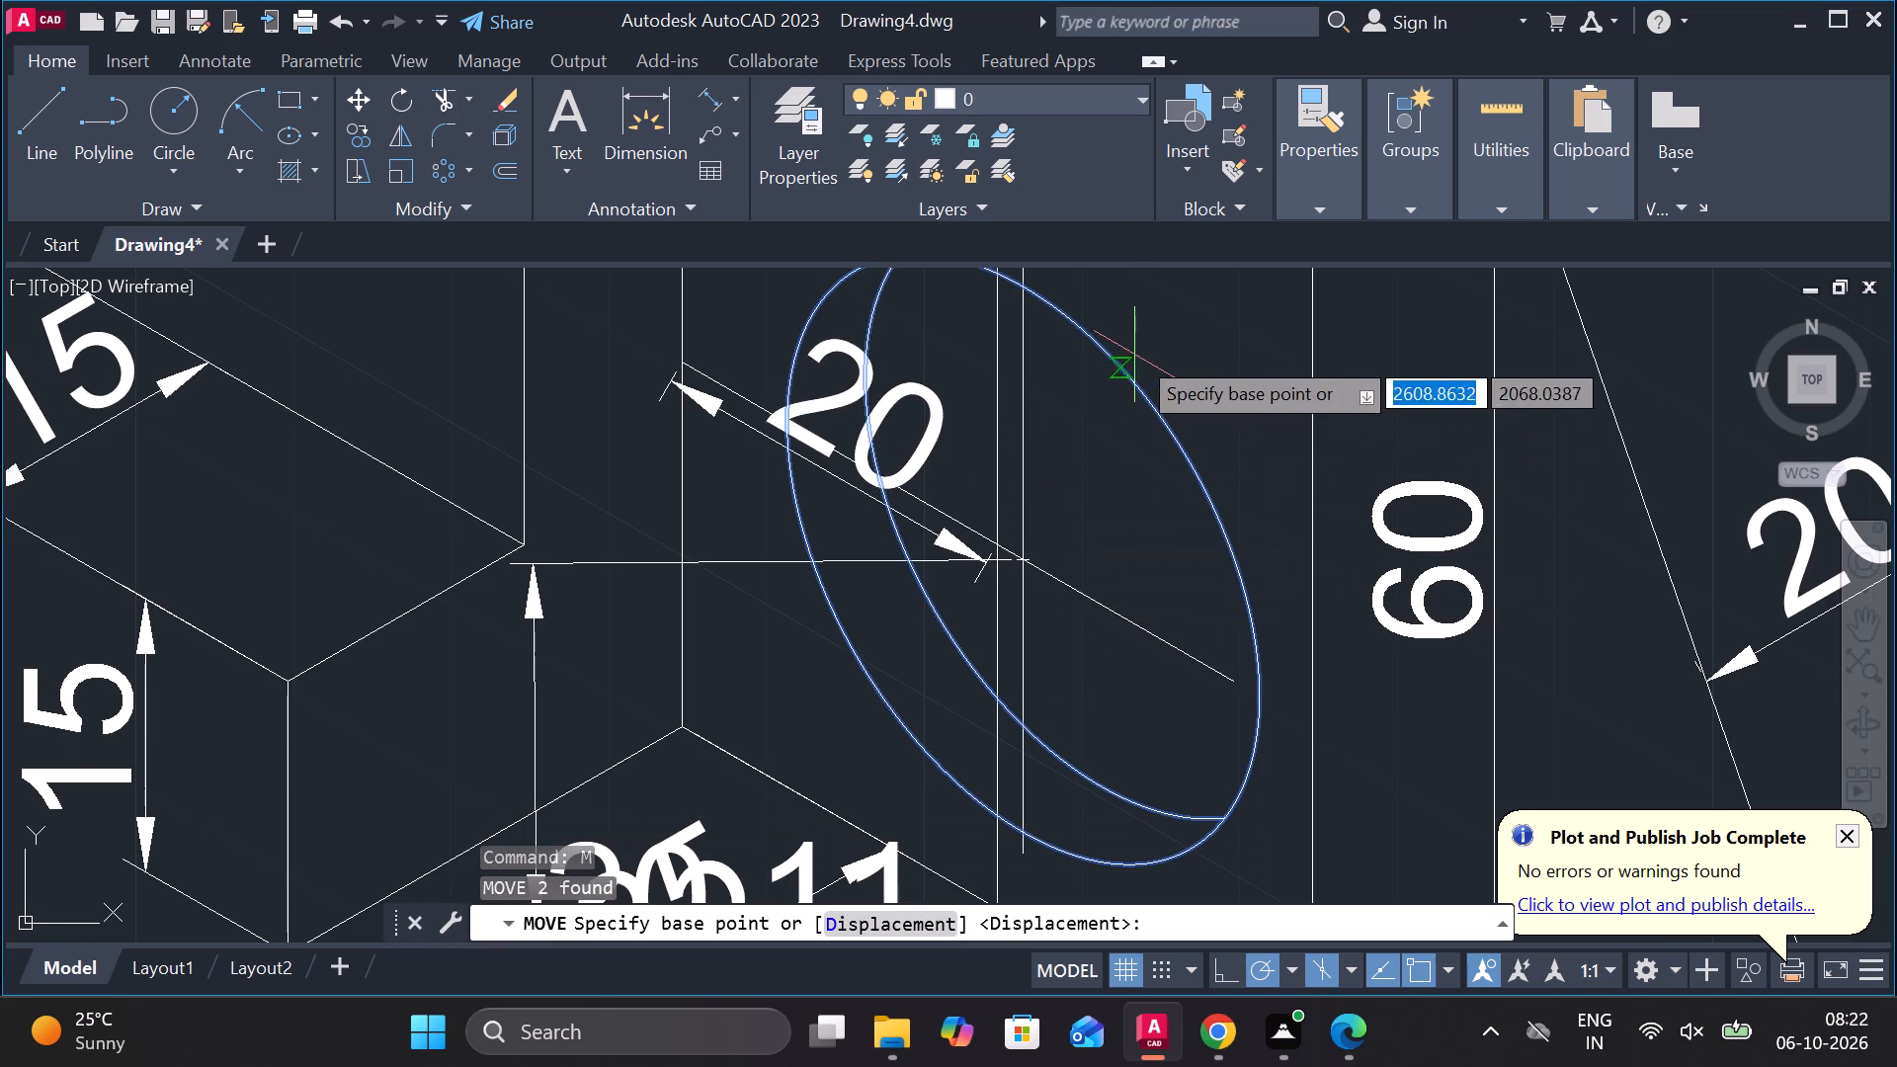
click(1016, 568)
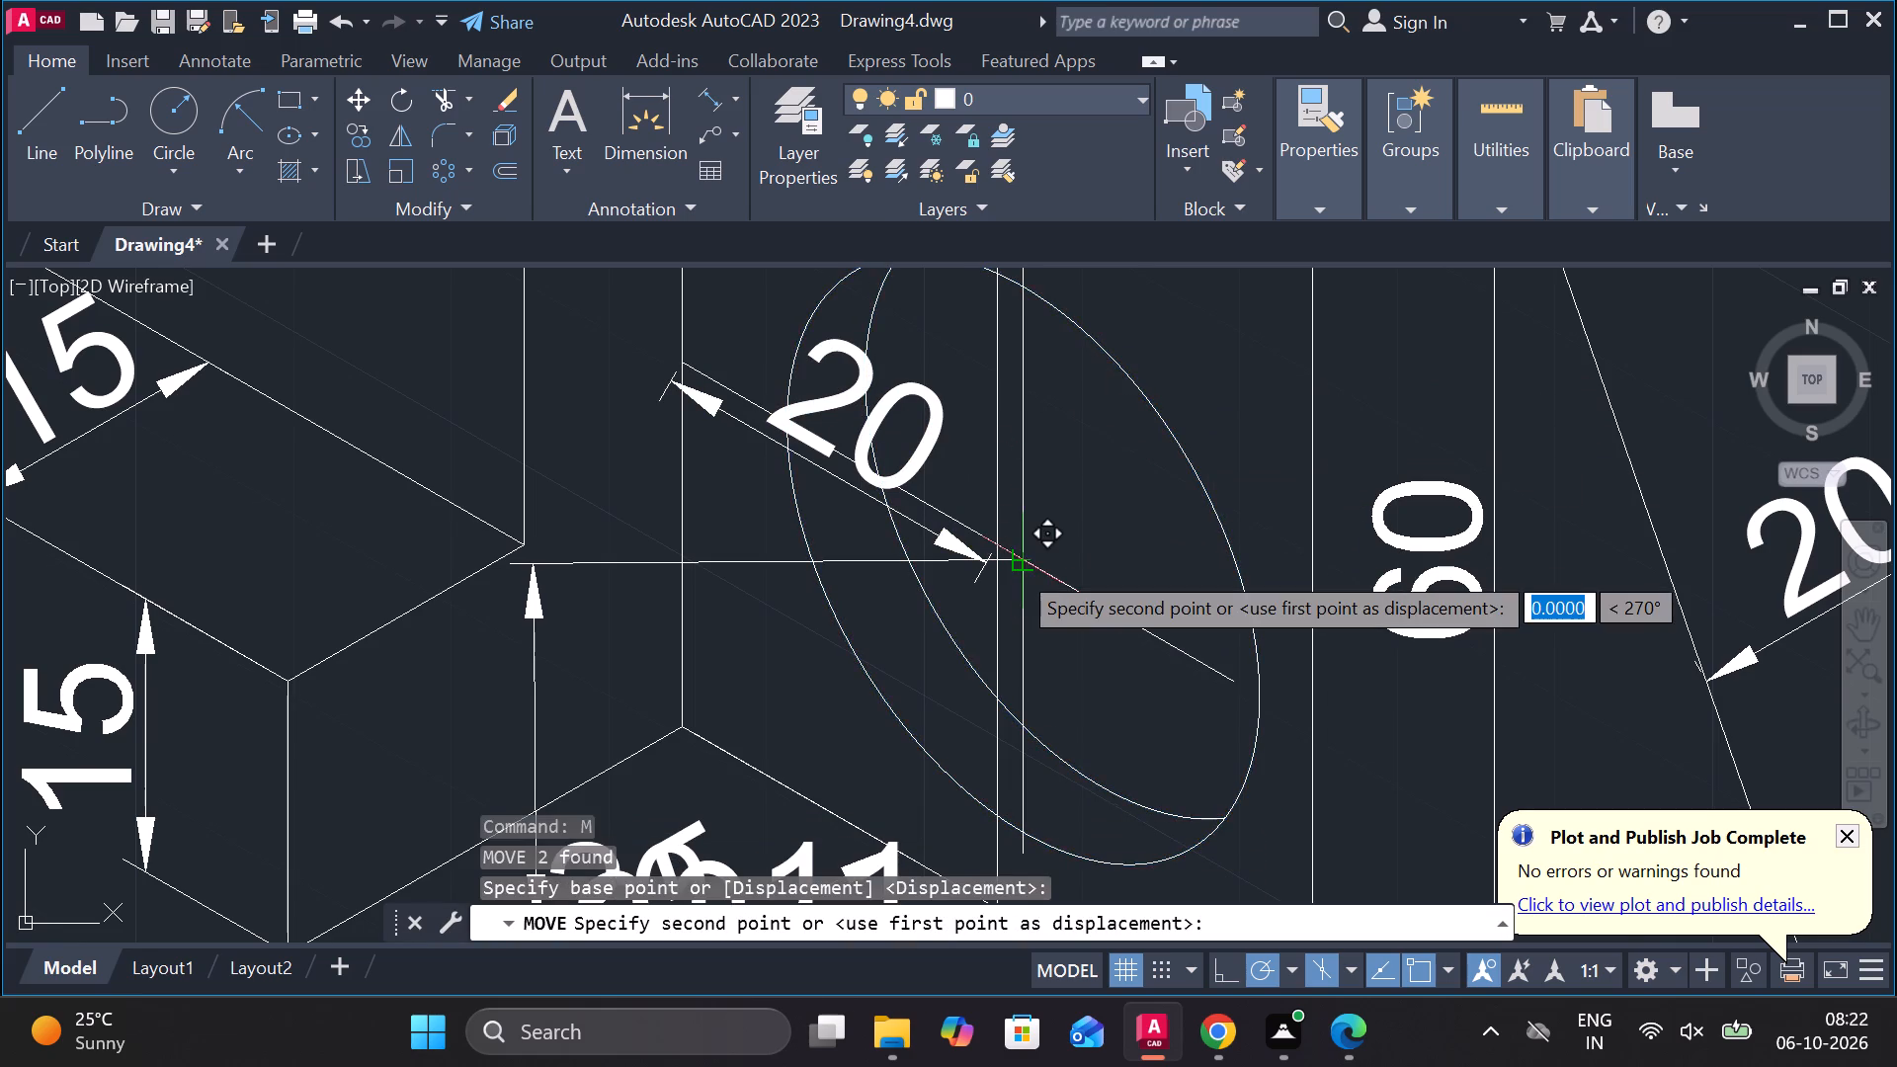
scroll(1016, 568, up, 2)
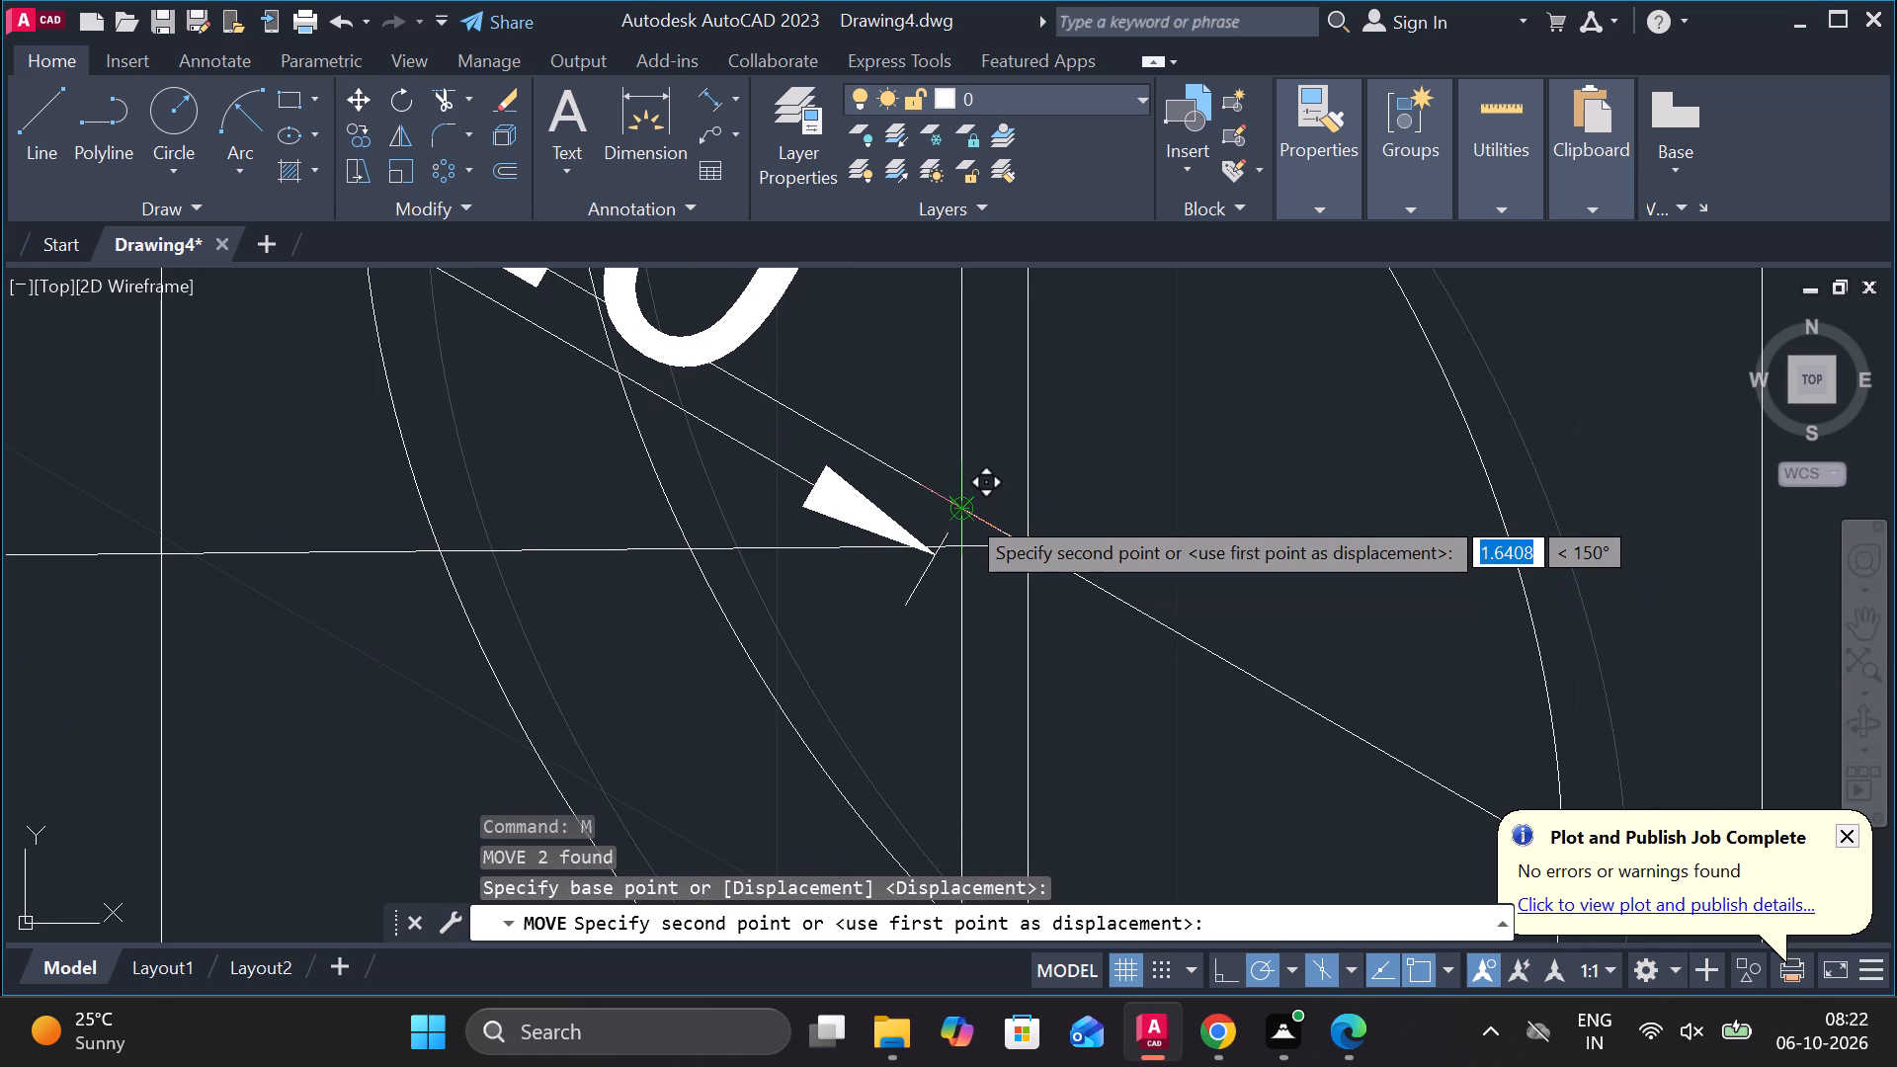
click(964, 513)
scroll(1021, 491, down, 2)
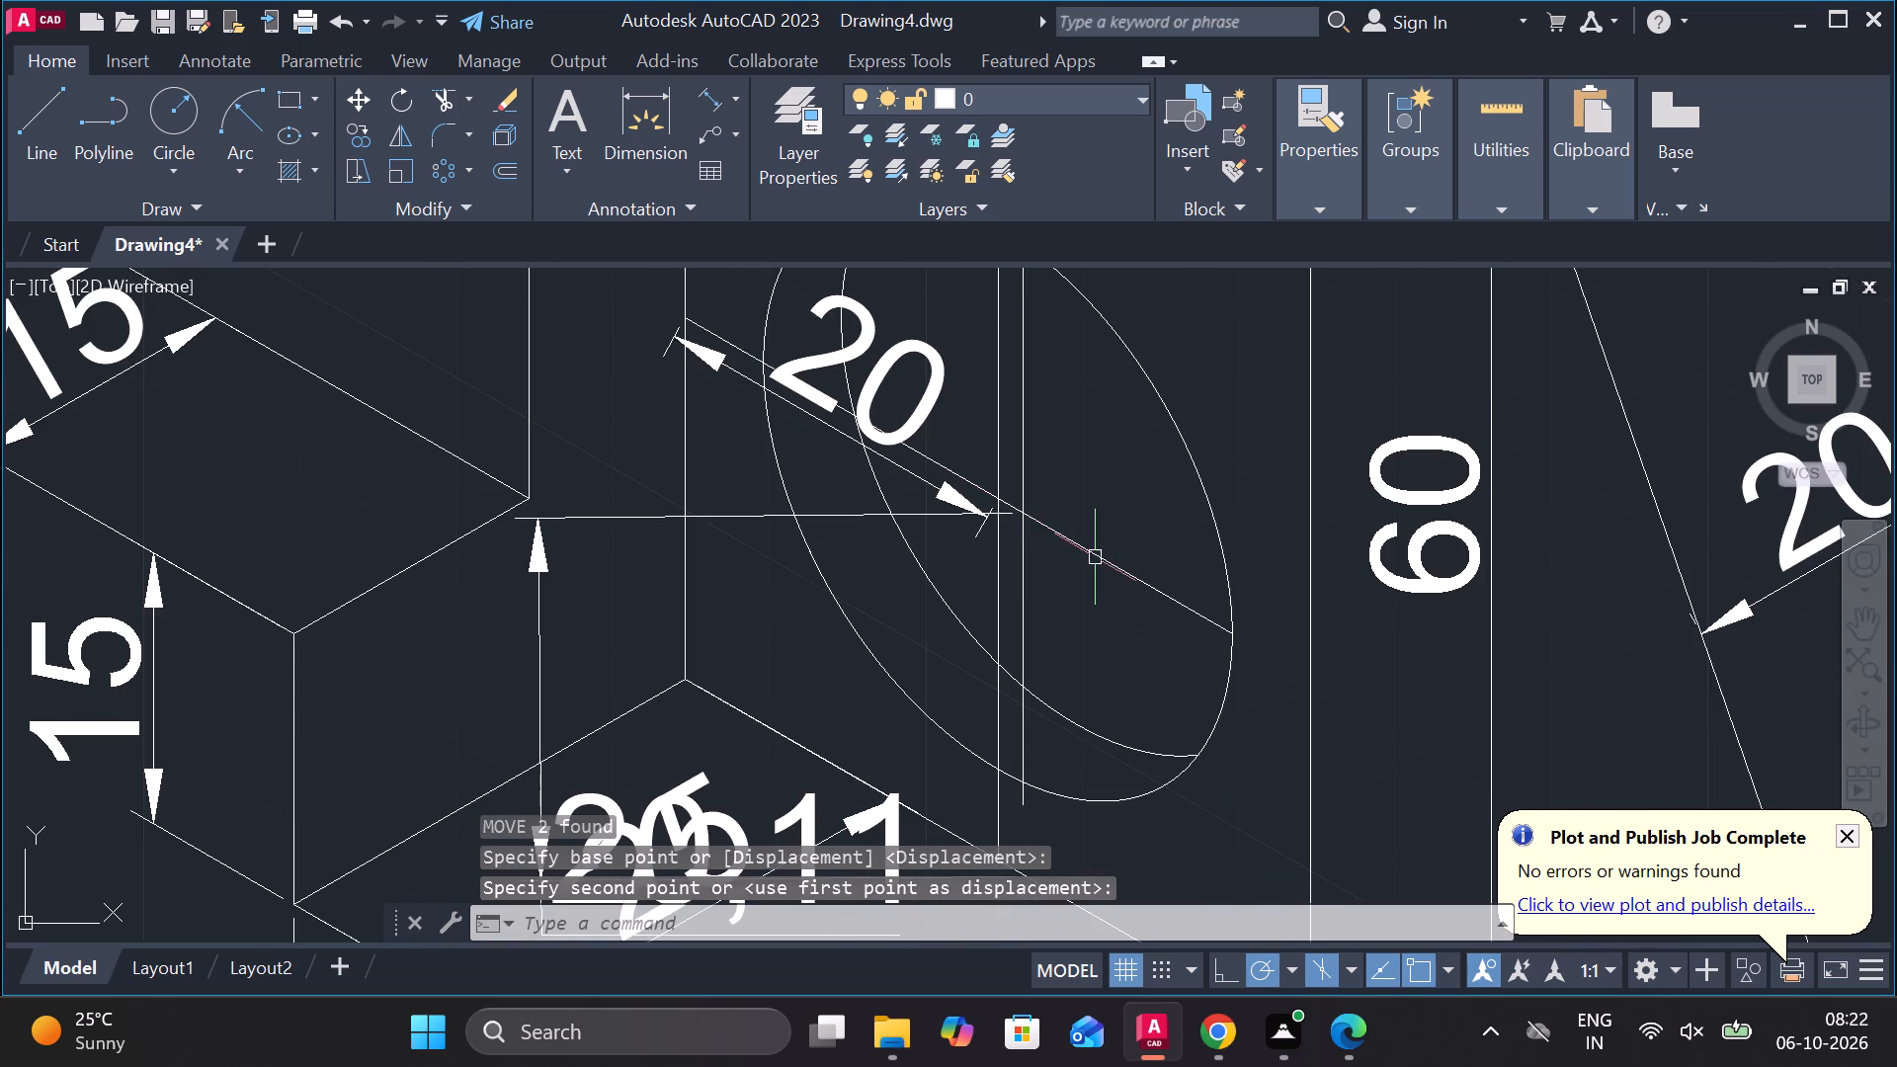
key(Escape)
Erase the old vertical centre line of the round hole.
click(1025, 629)
key(e)
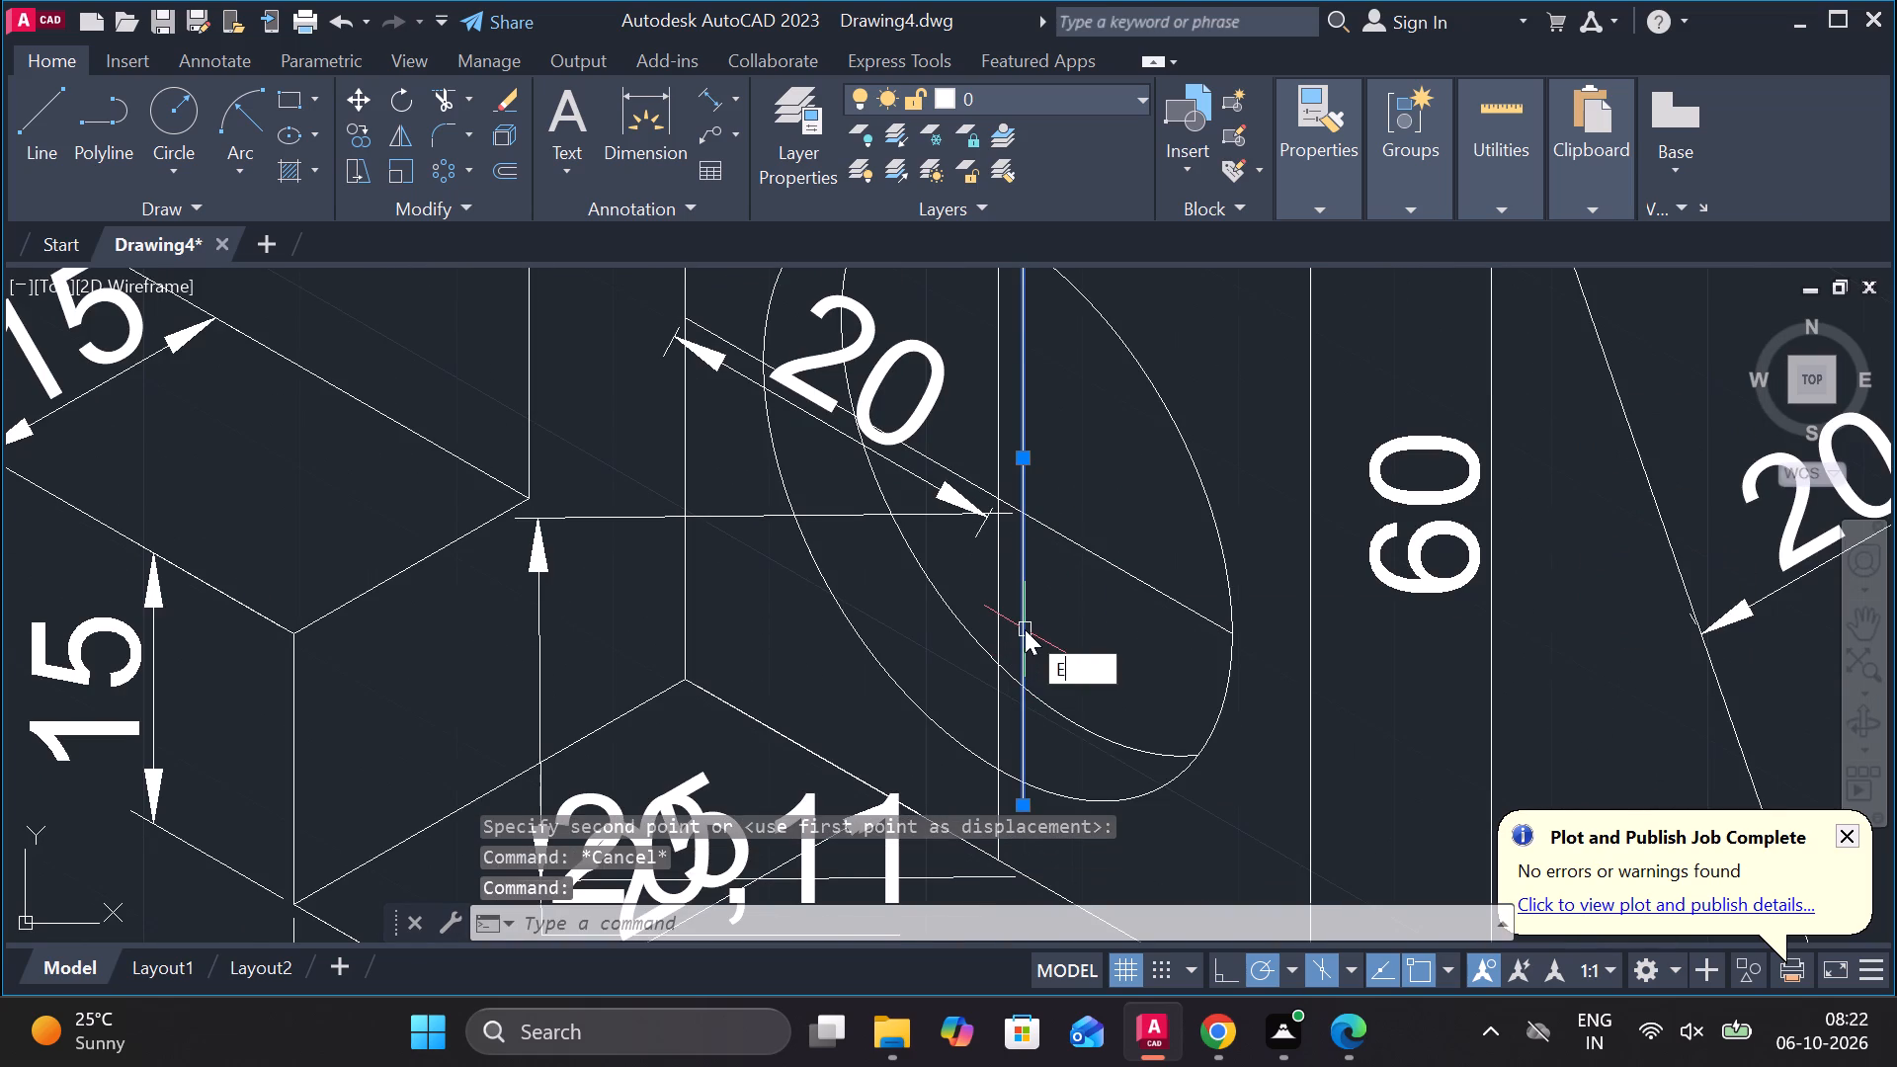
key(Return)
scroll(1025, 629, down, 2)
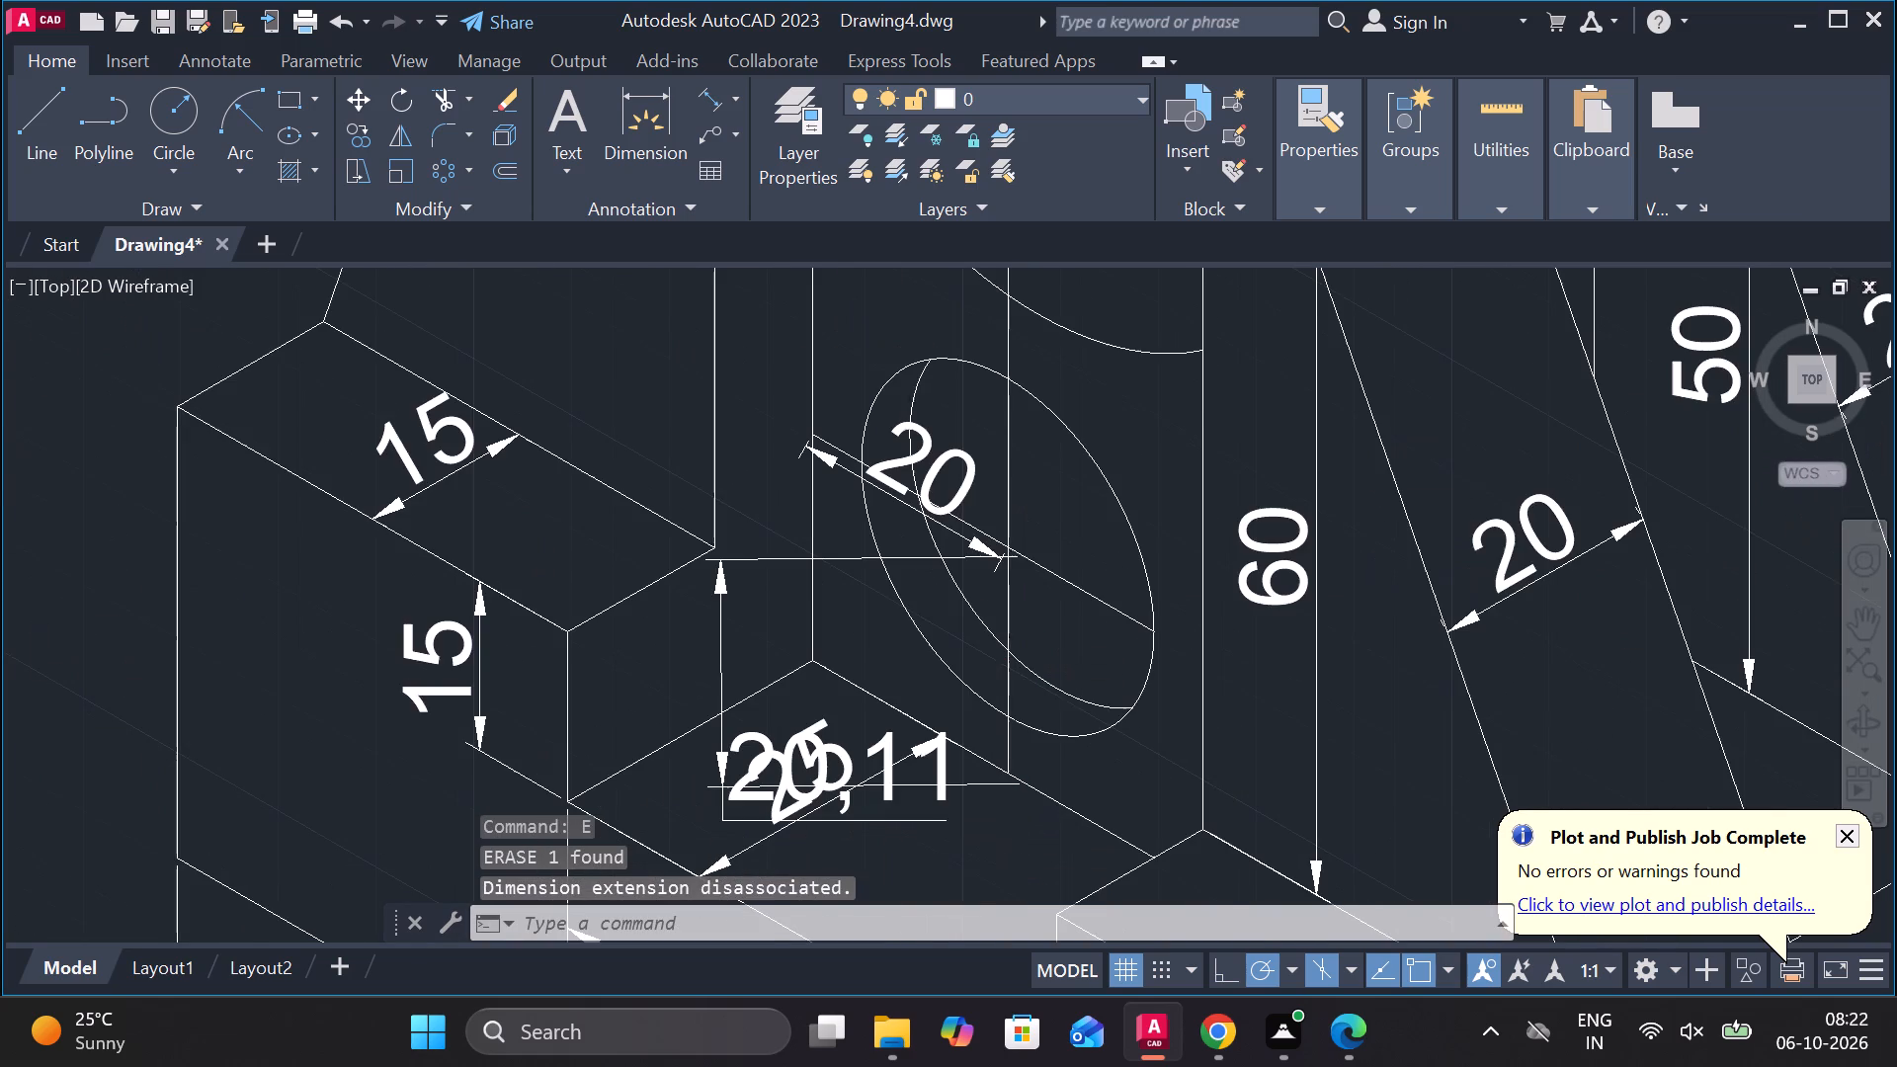
Oblique the dimension between the wall's vertical edge and the round hole's centre to 90 degrees.
click(254, 49)
click(716, 205)
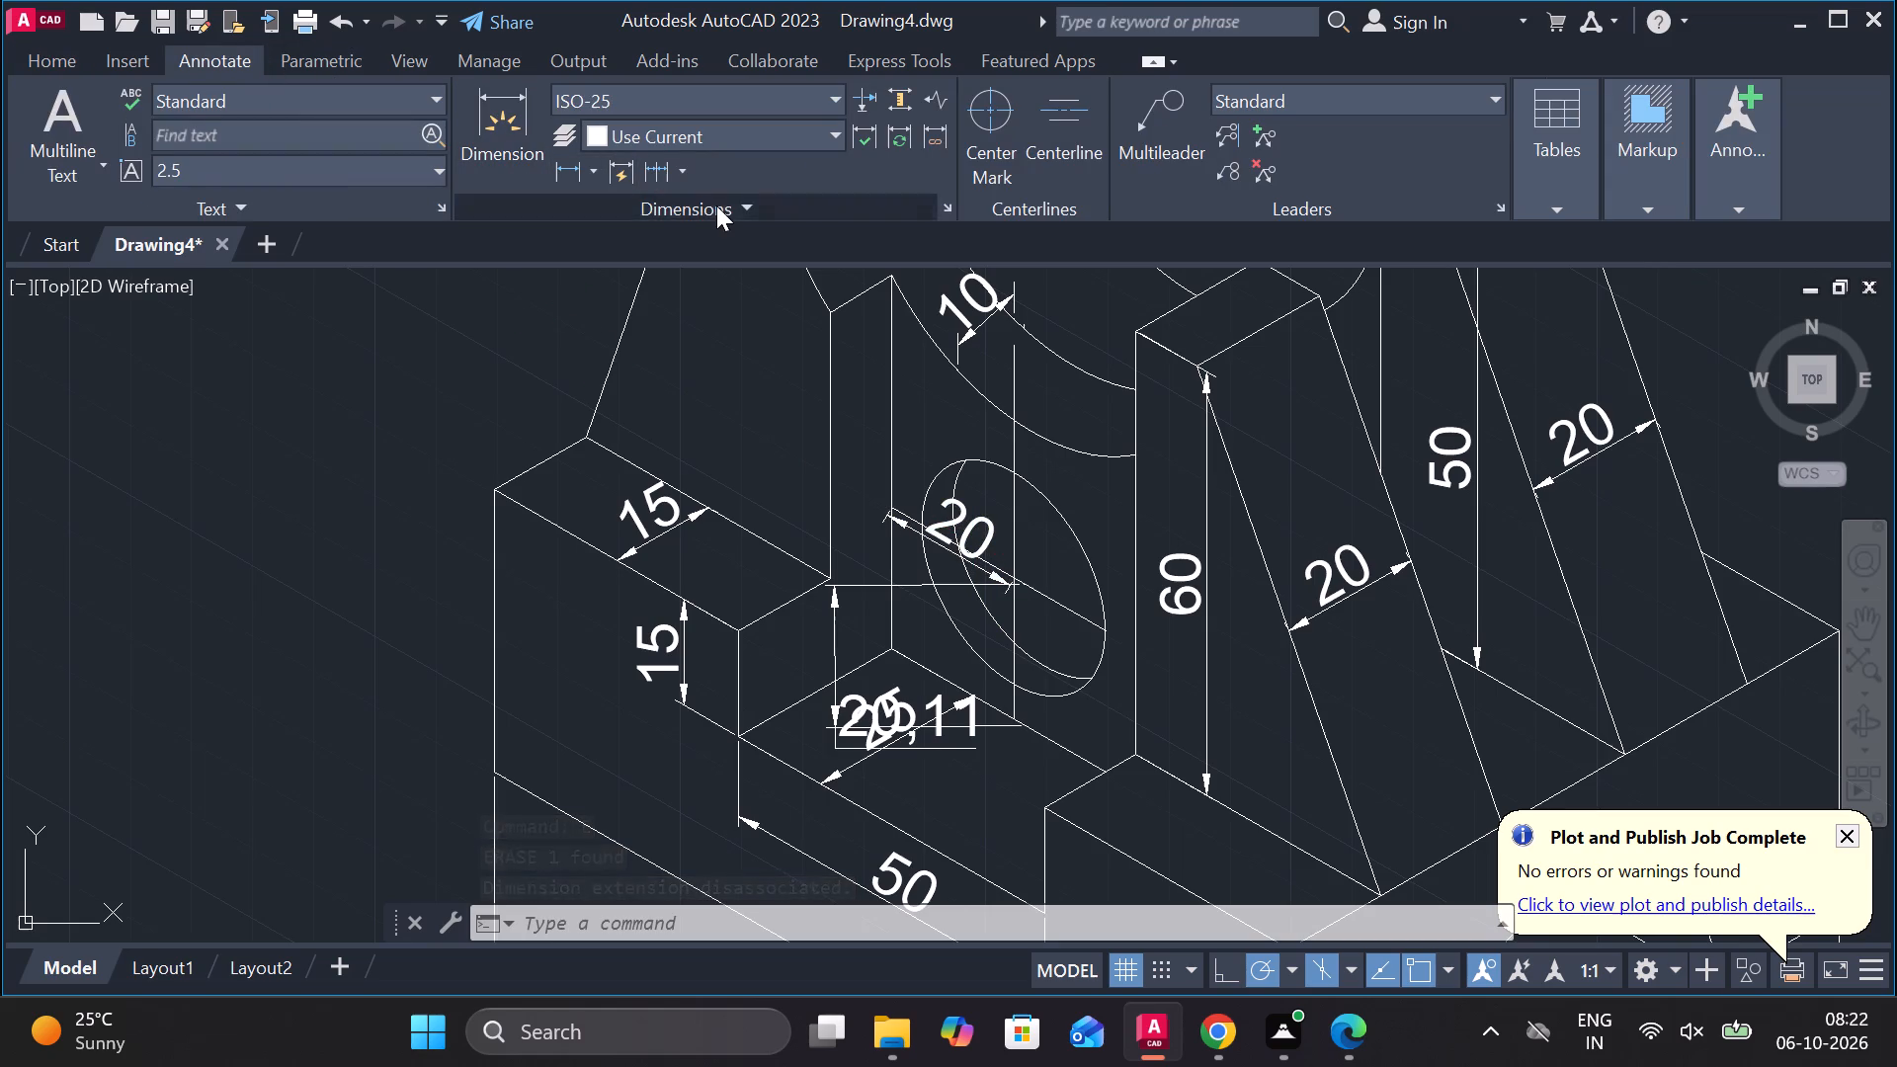
click(521, 240)
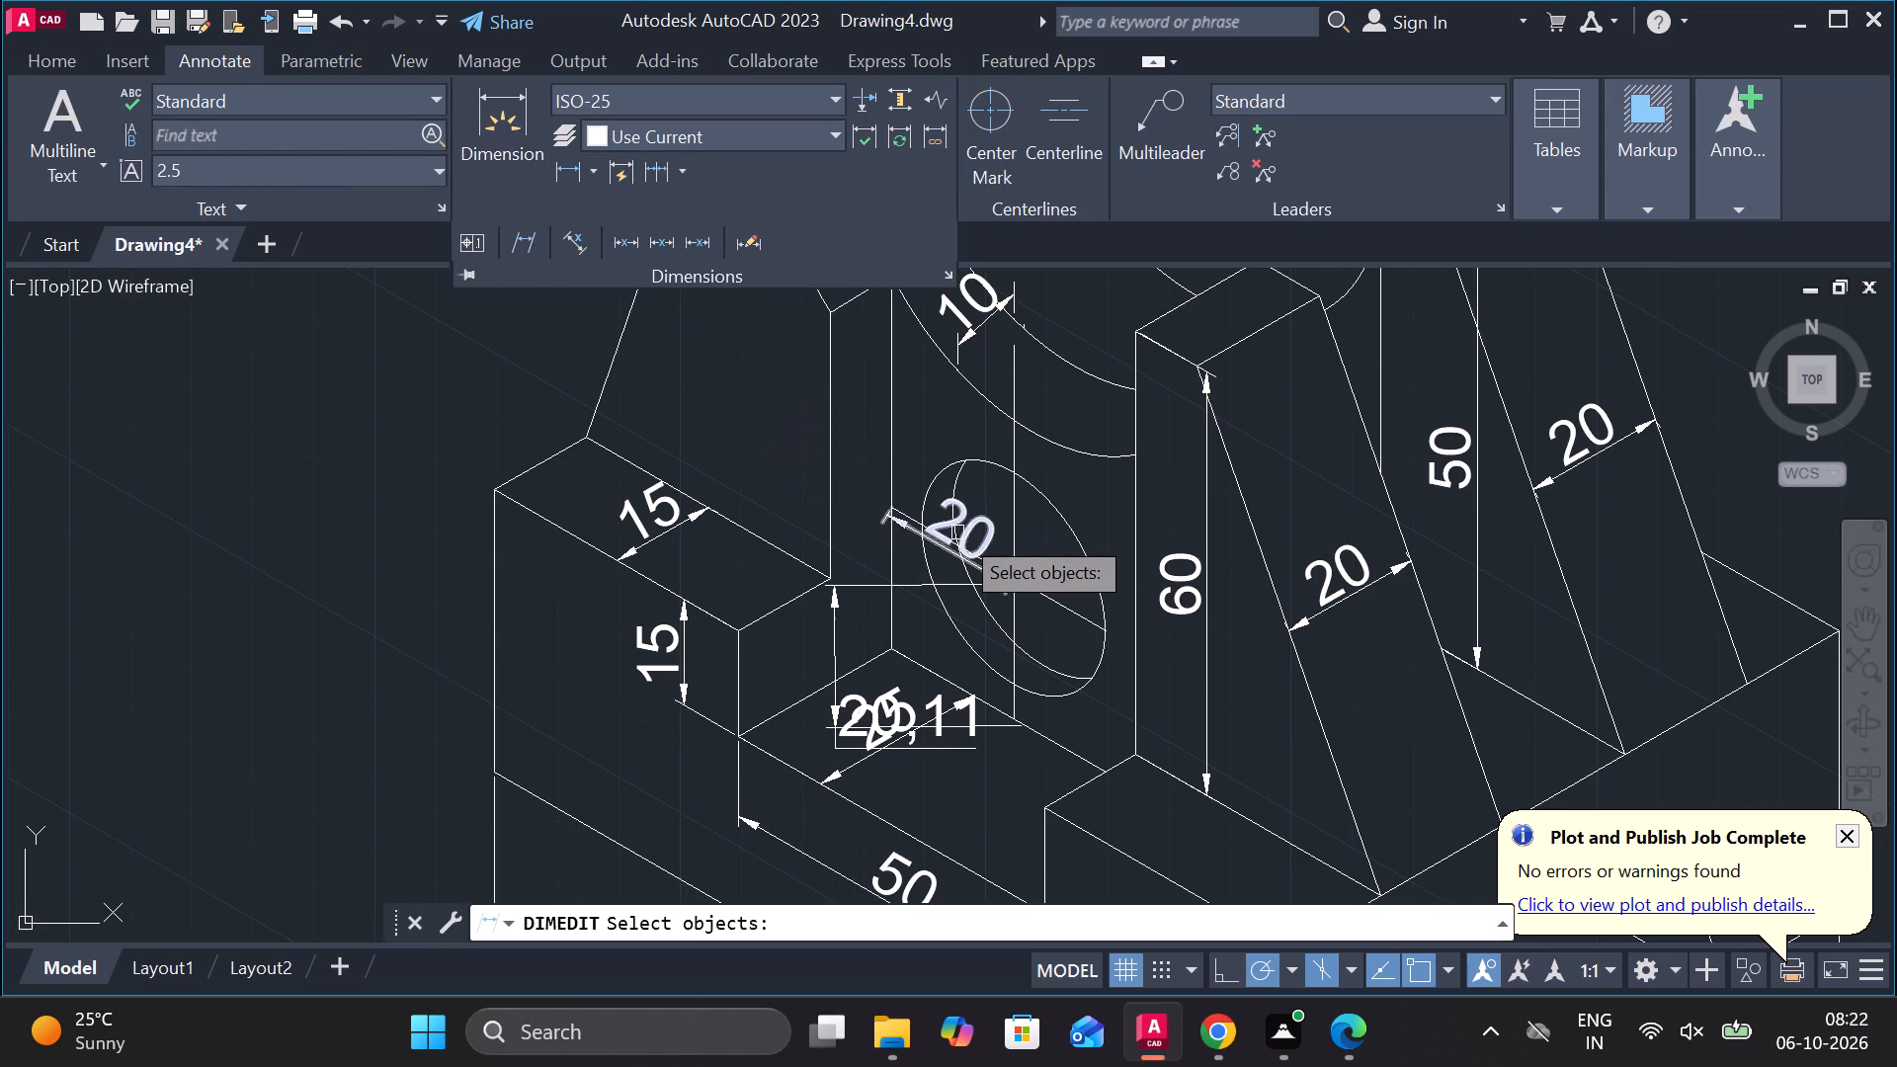
click(964, 537)
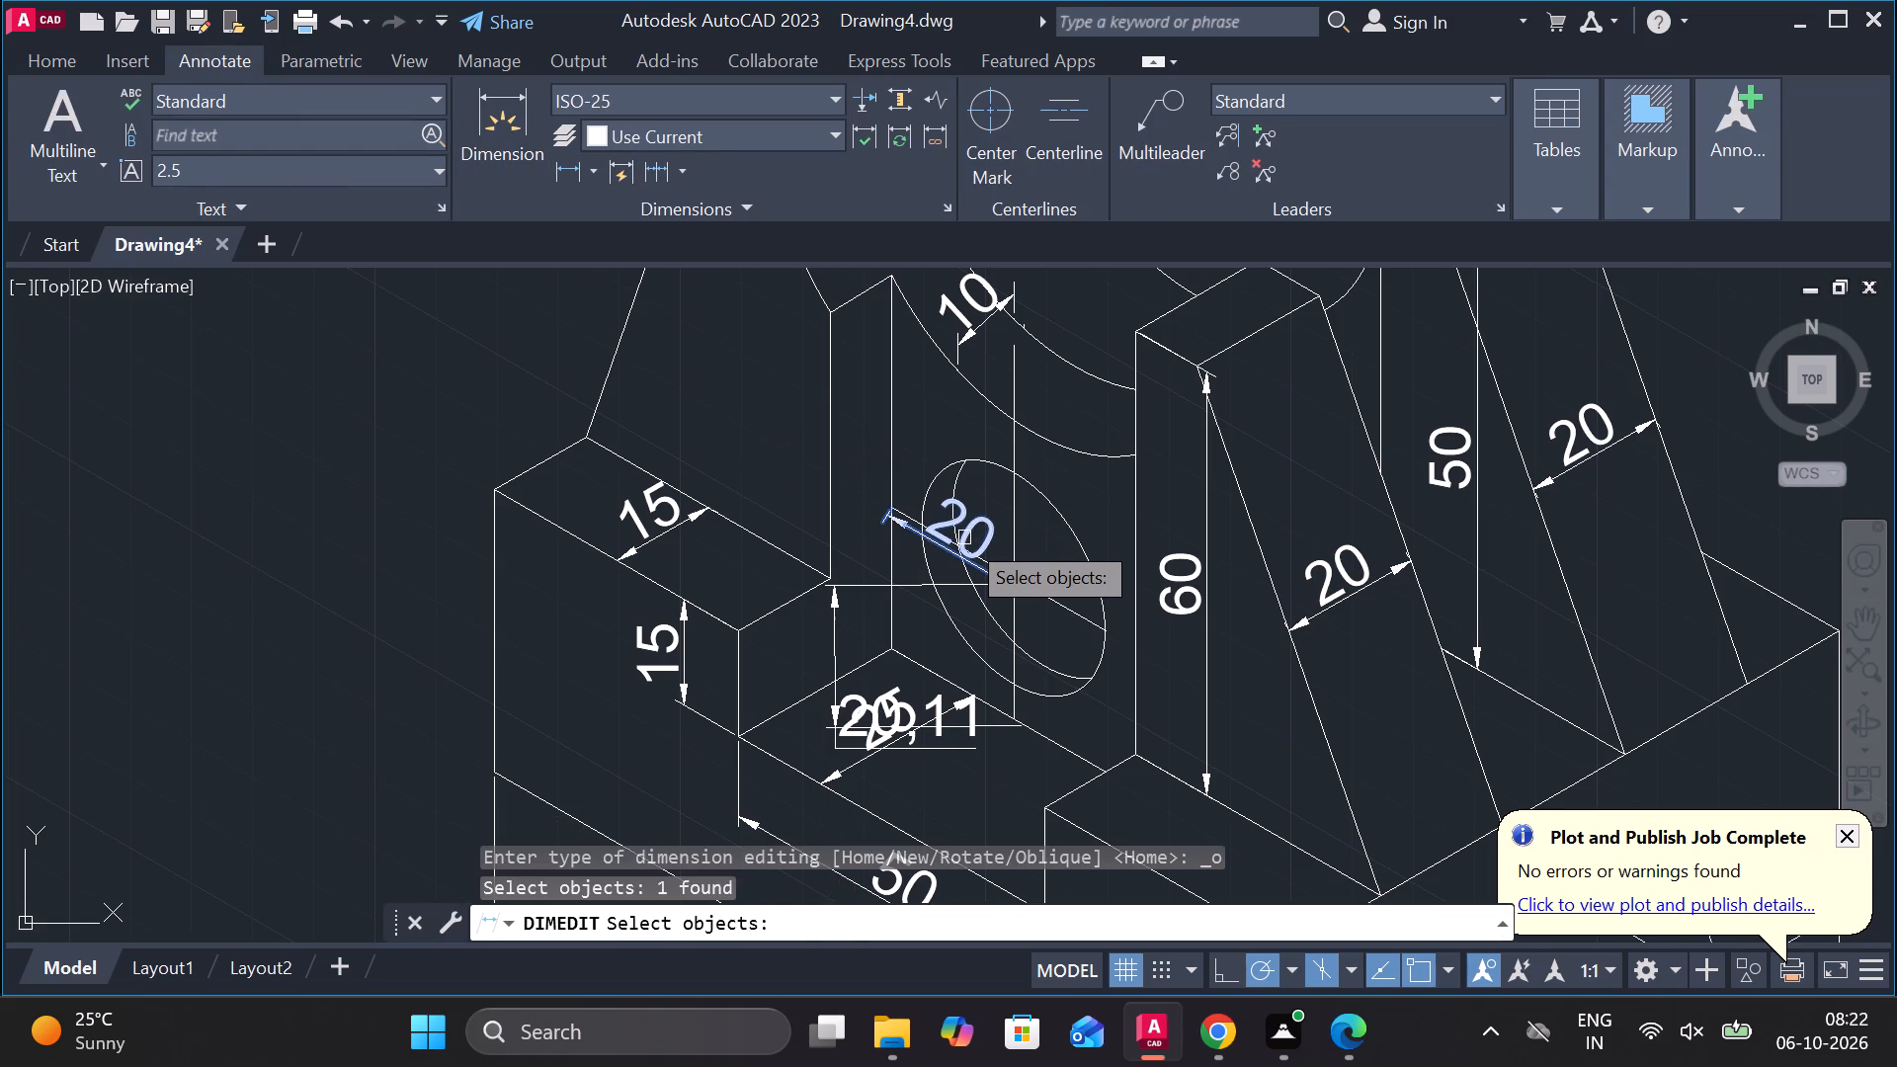
key(Return)
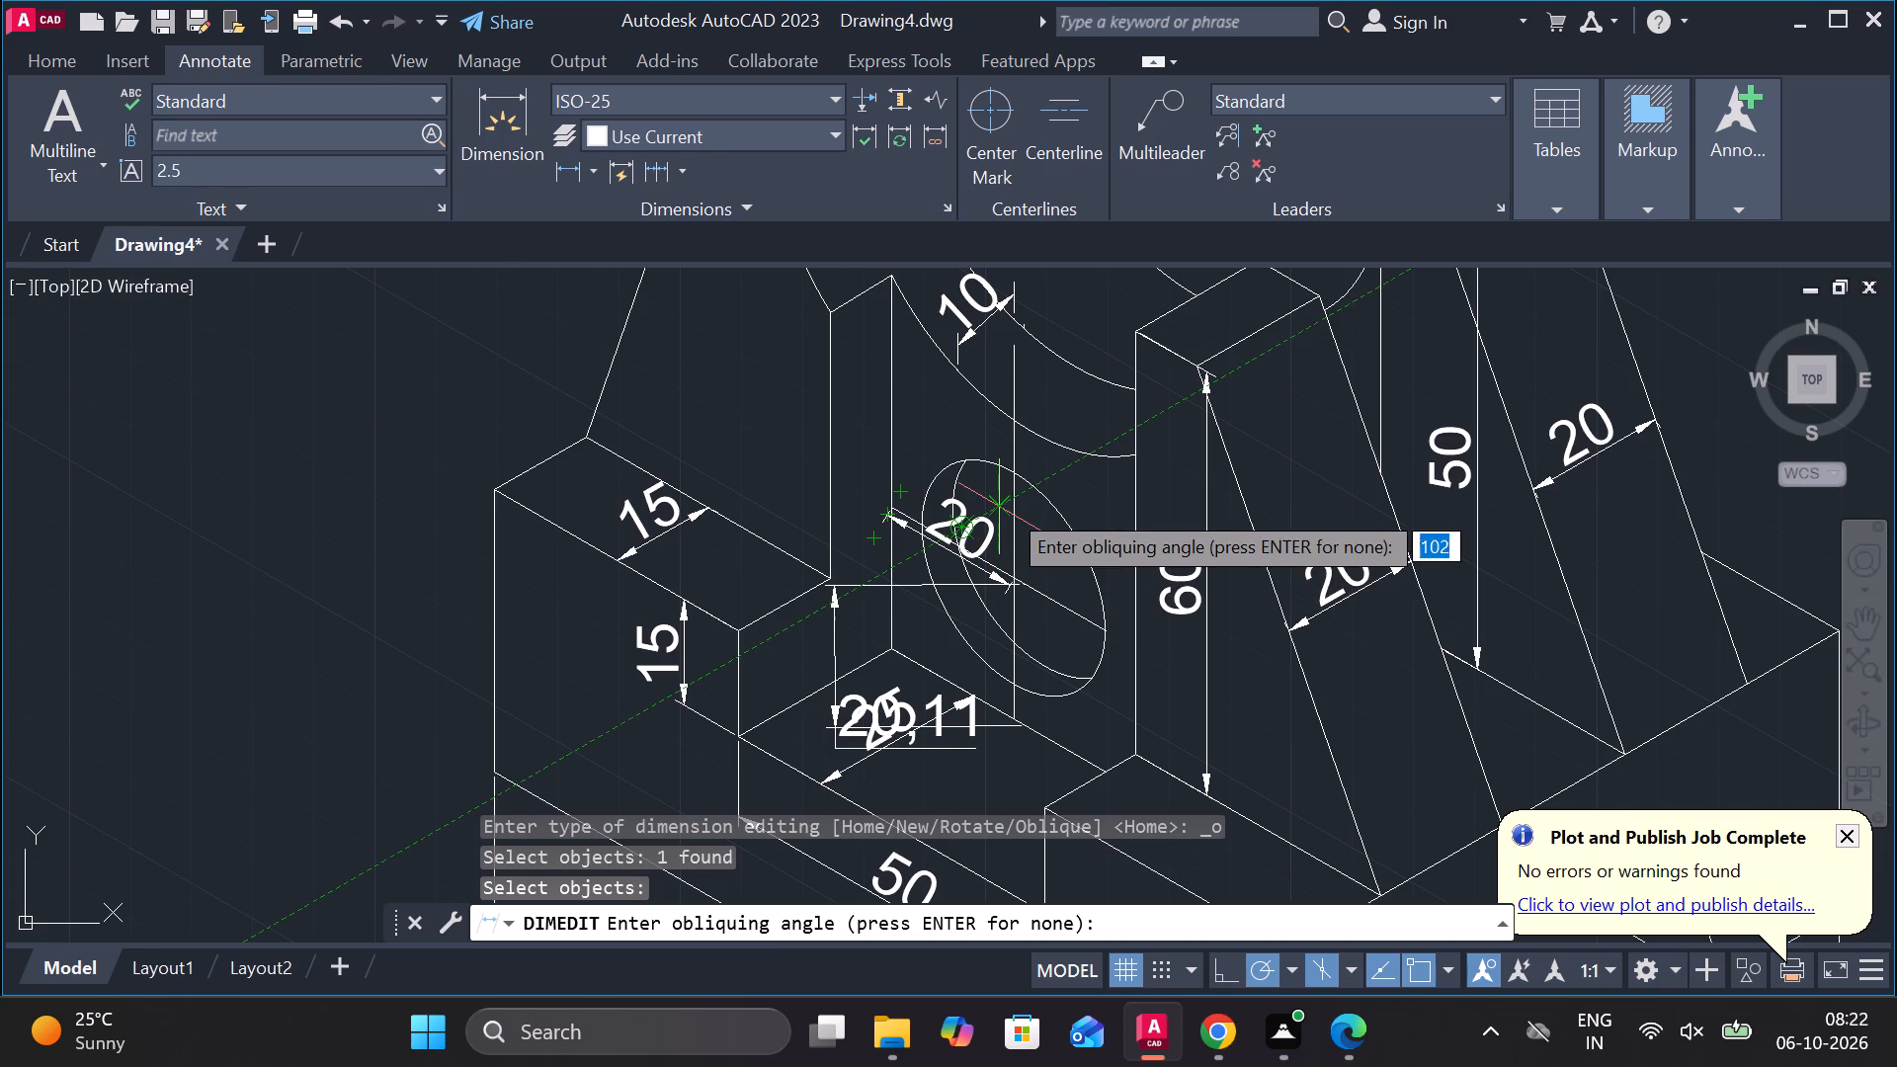
text(90)
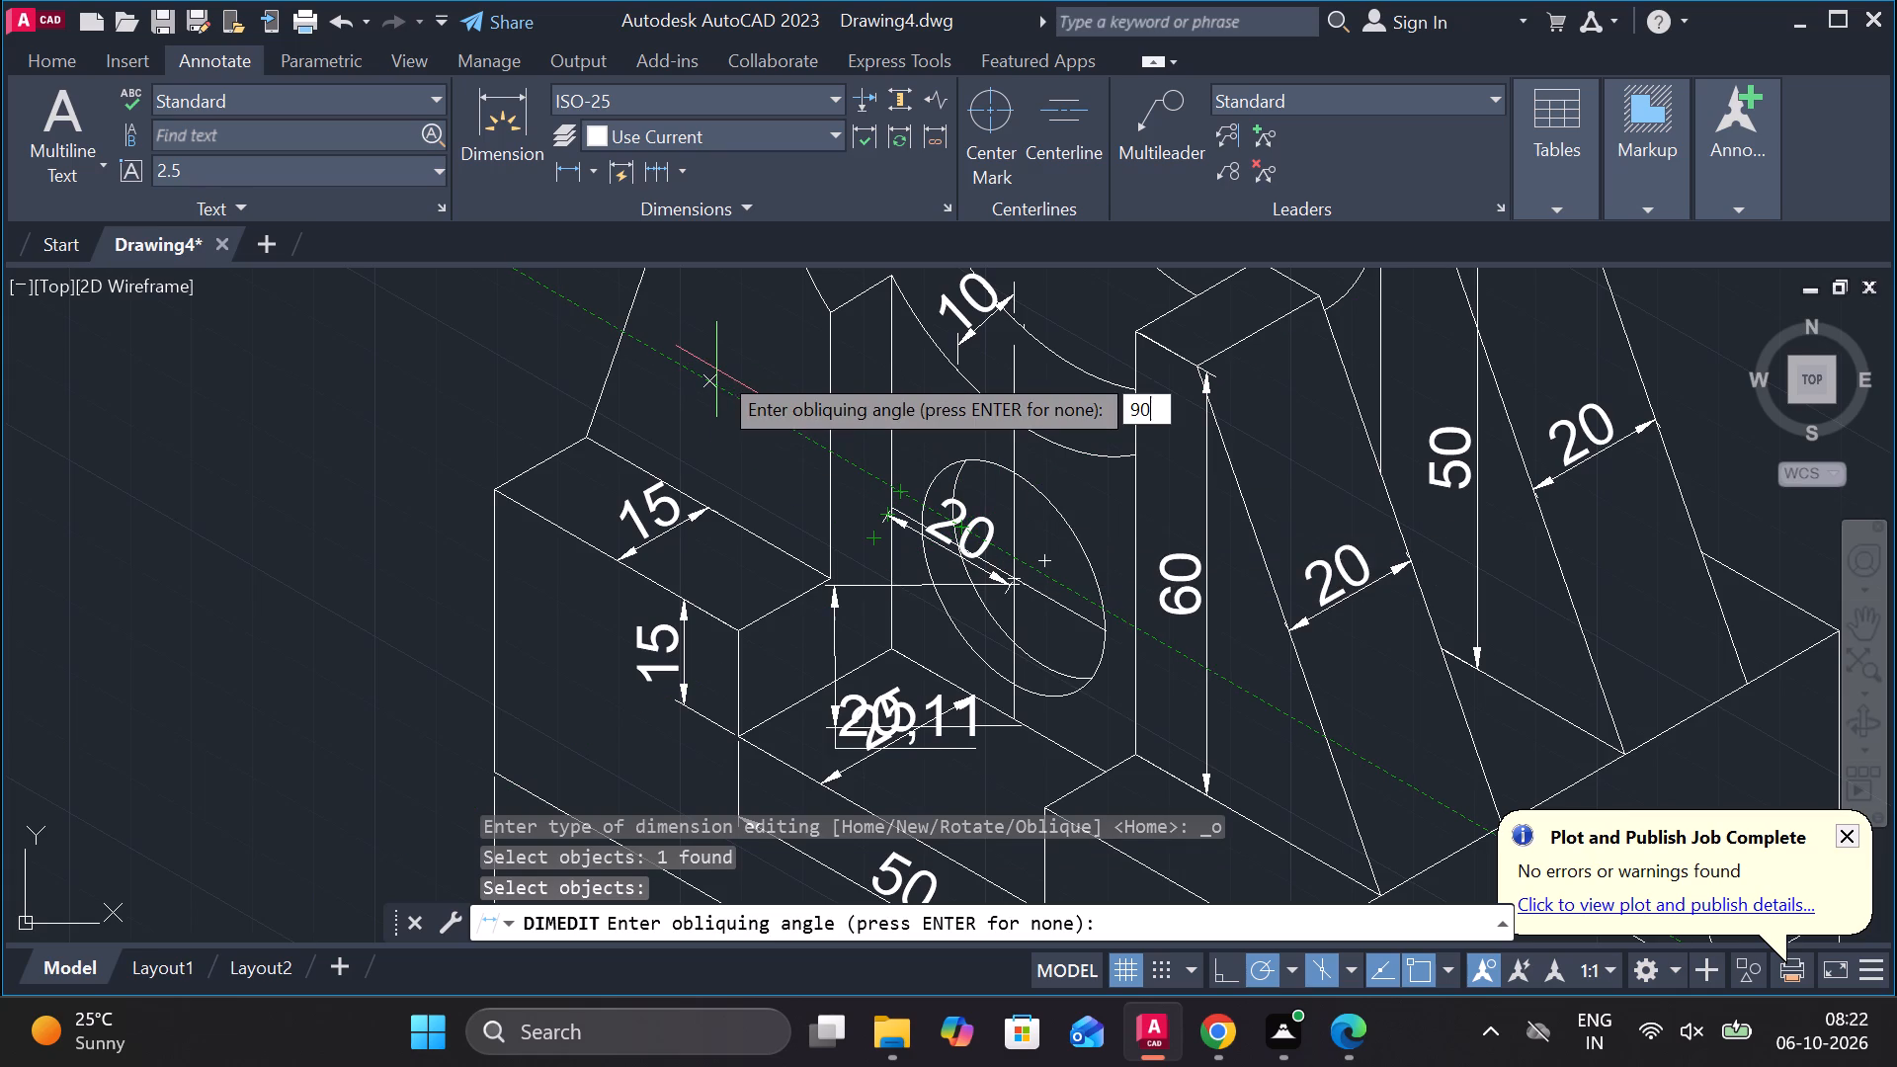
key(Return)
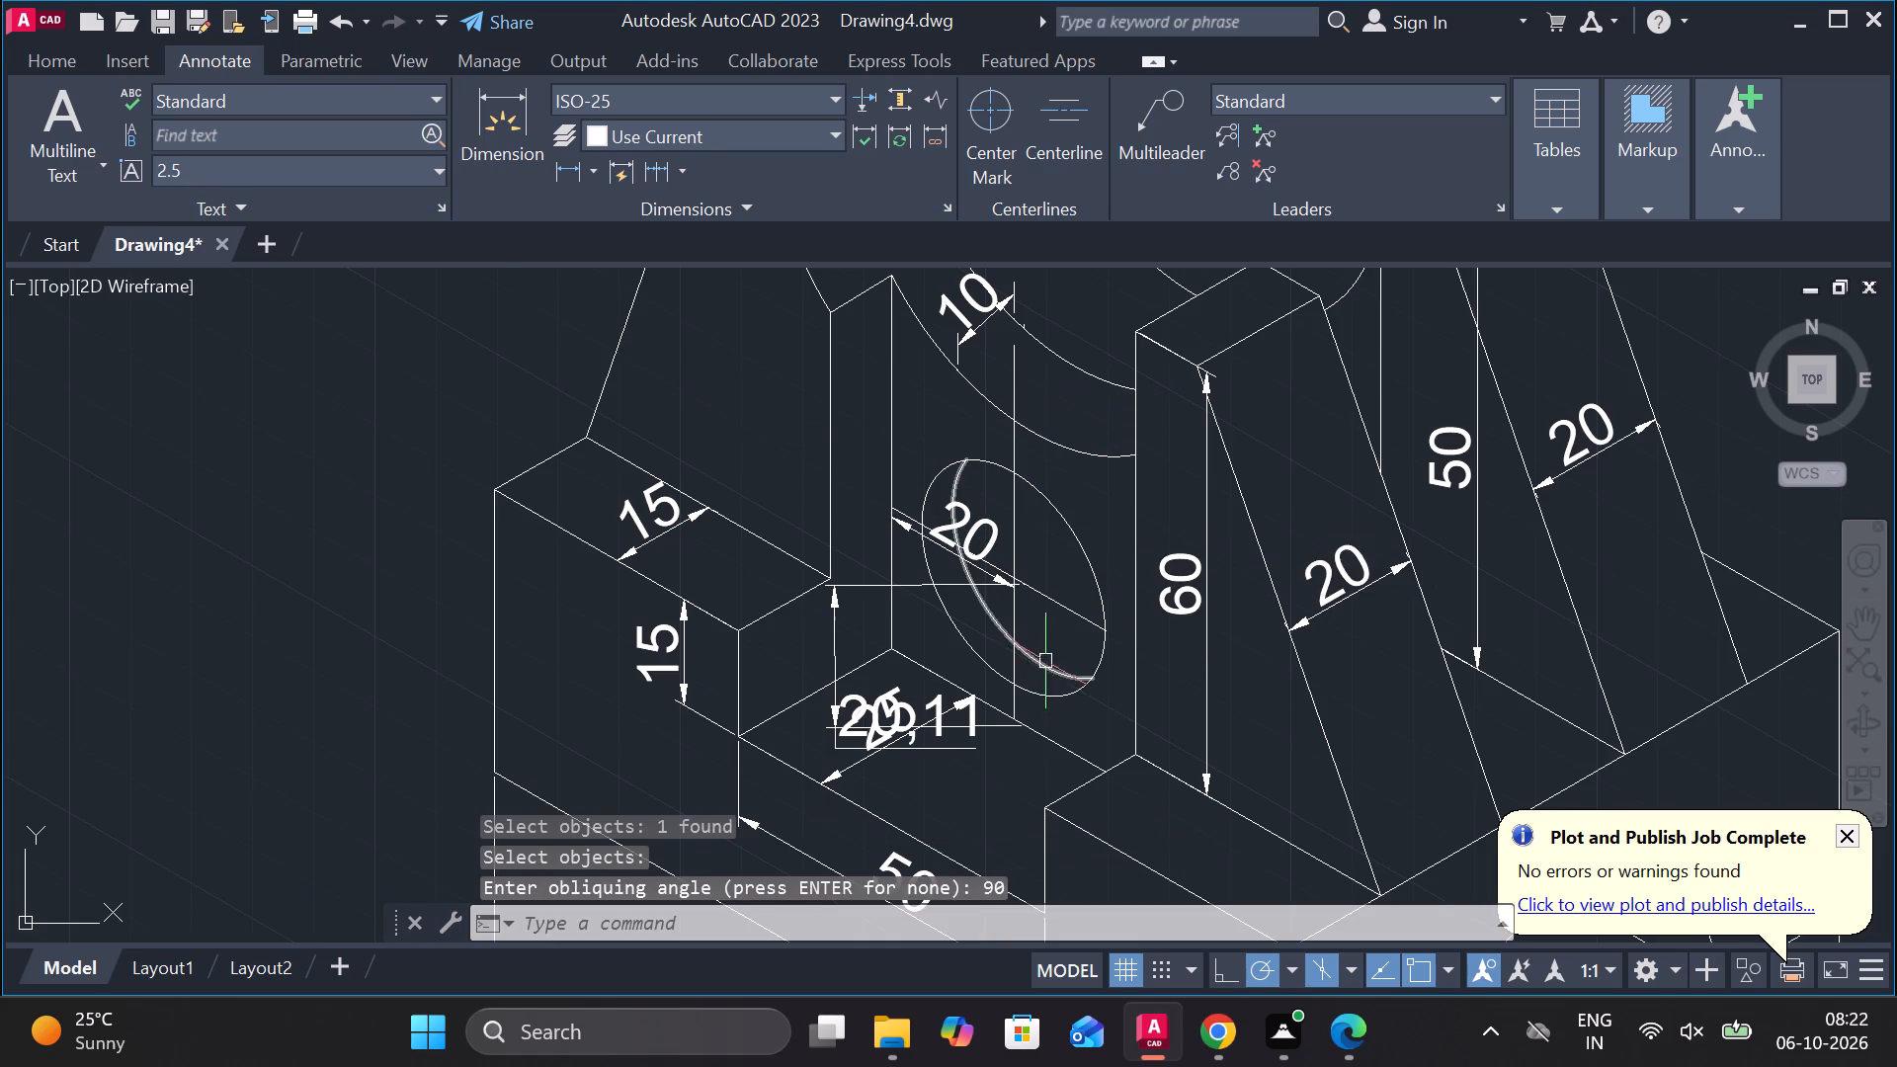
Oblique the vertical dimension from the round hole's centre to the wall's bottom edge to 150 degrees.
click(893, 712)
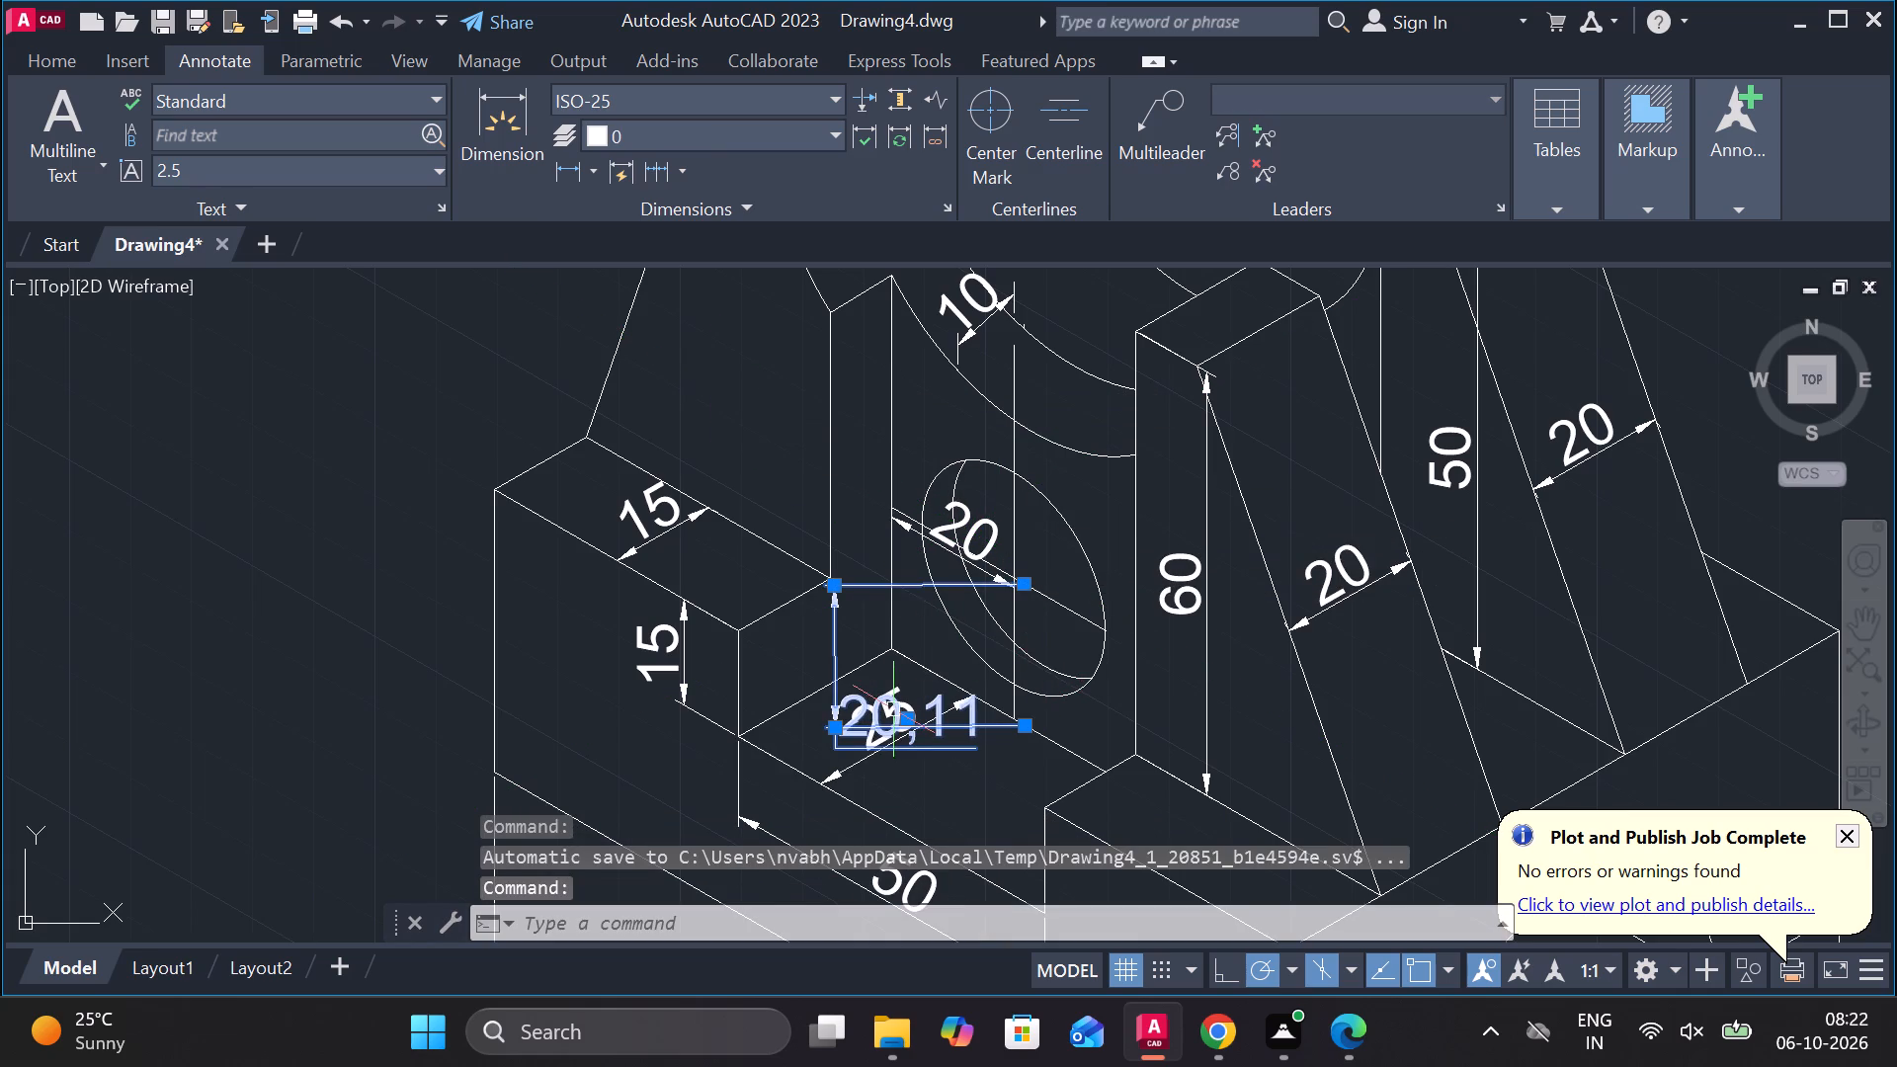
key(Return)
drag(969, 871, 893, 709)
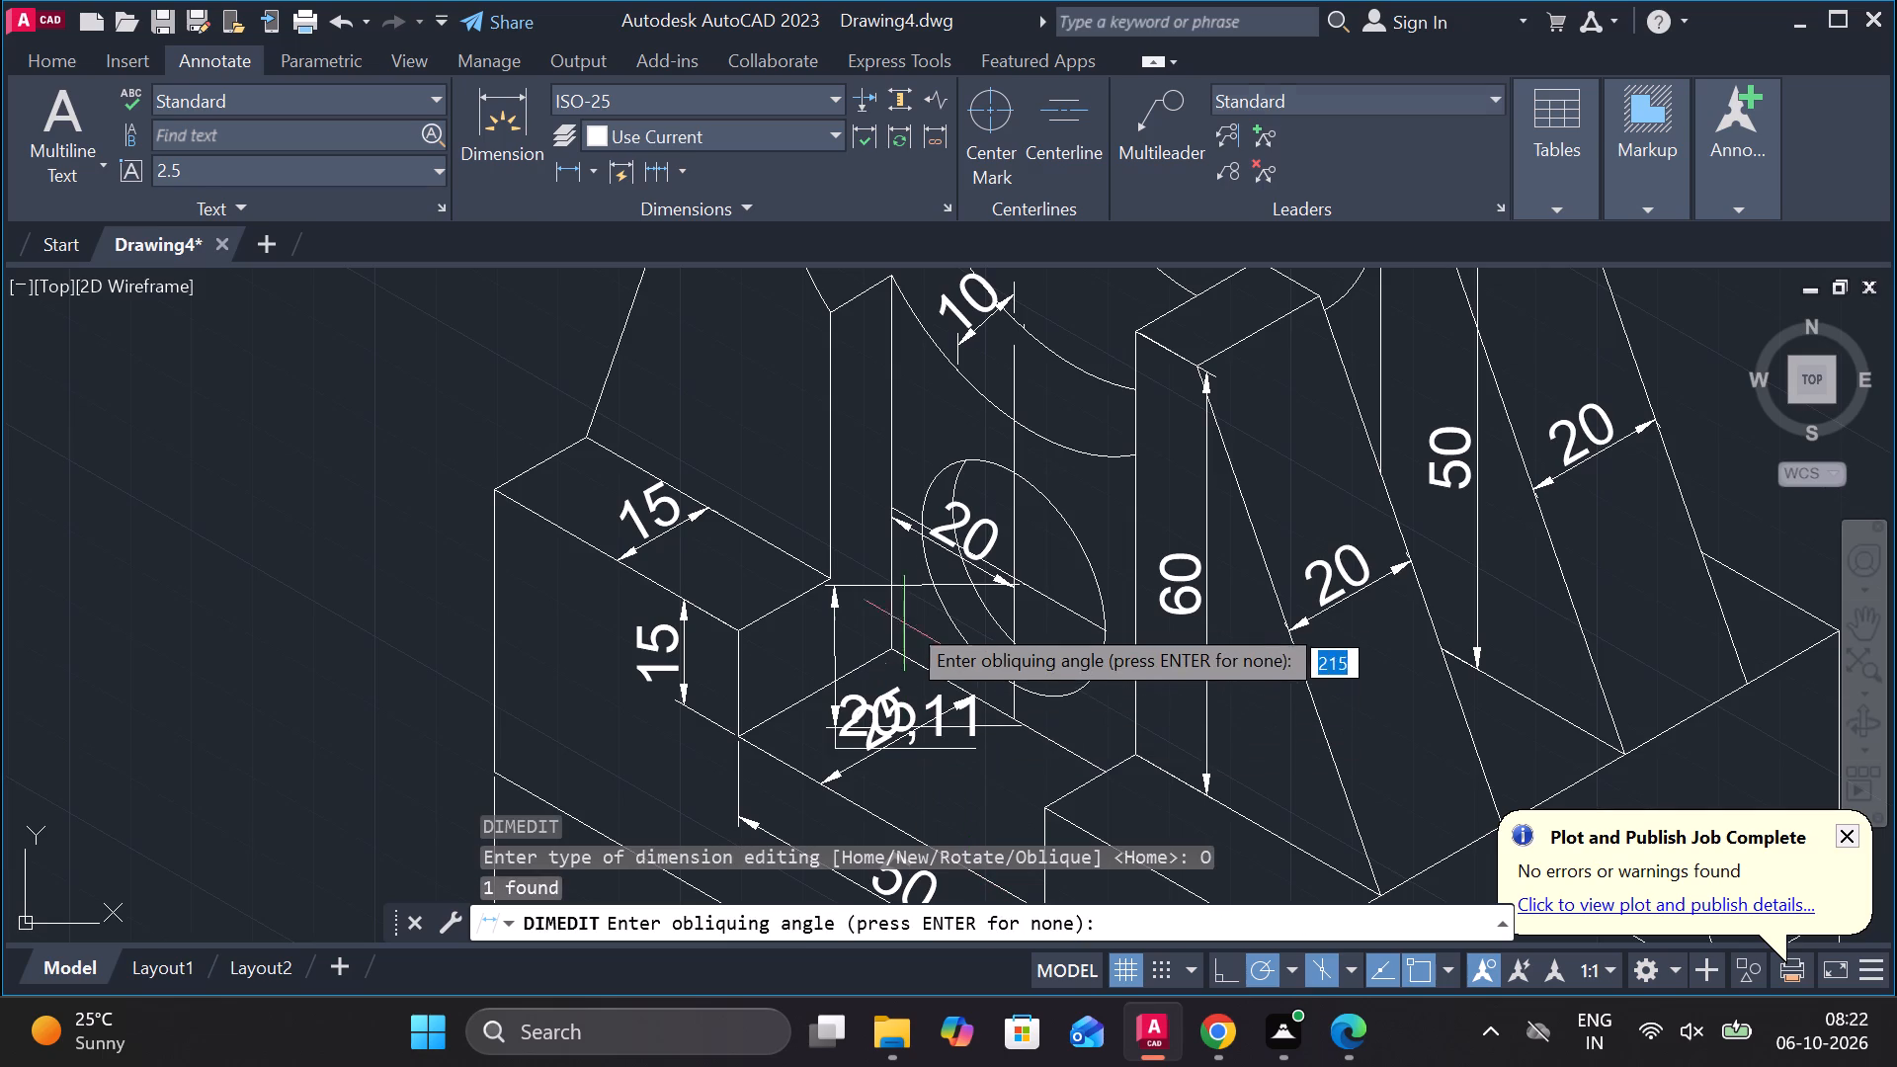
text(150)
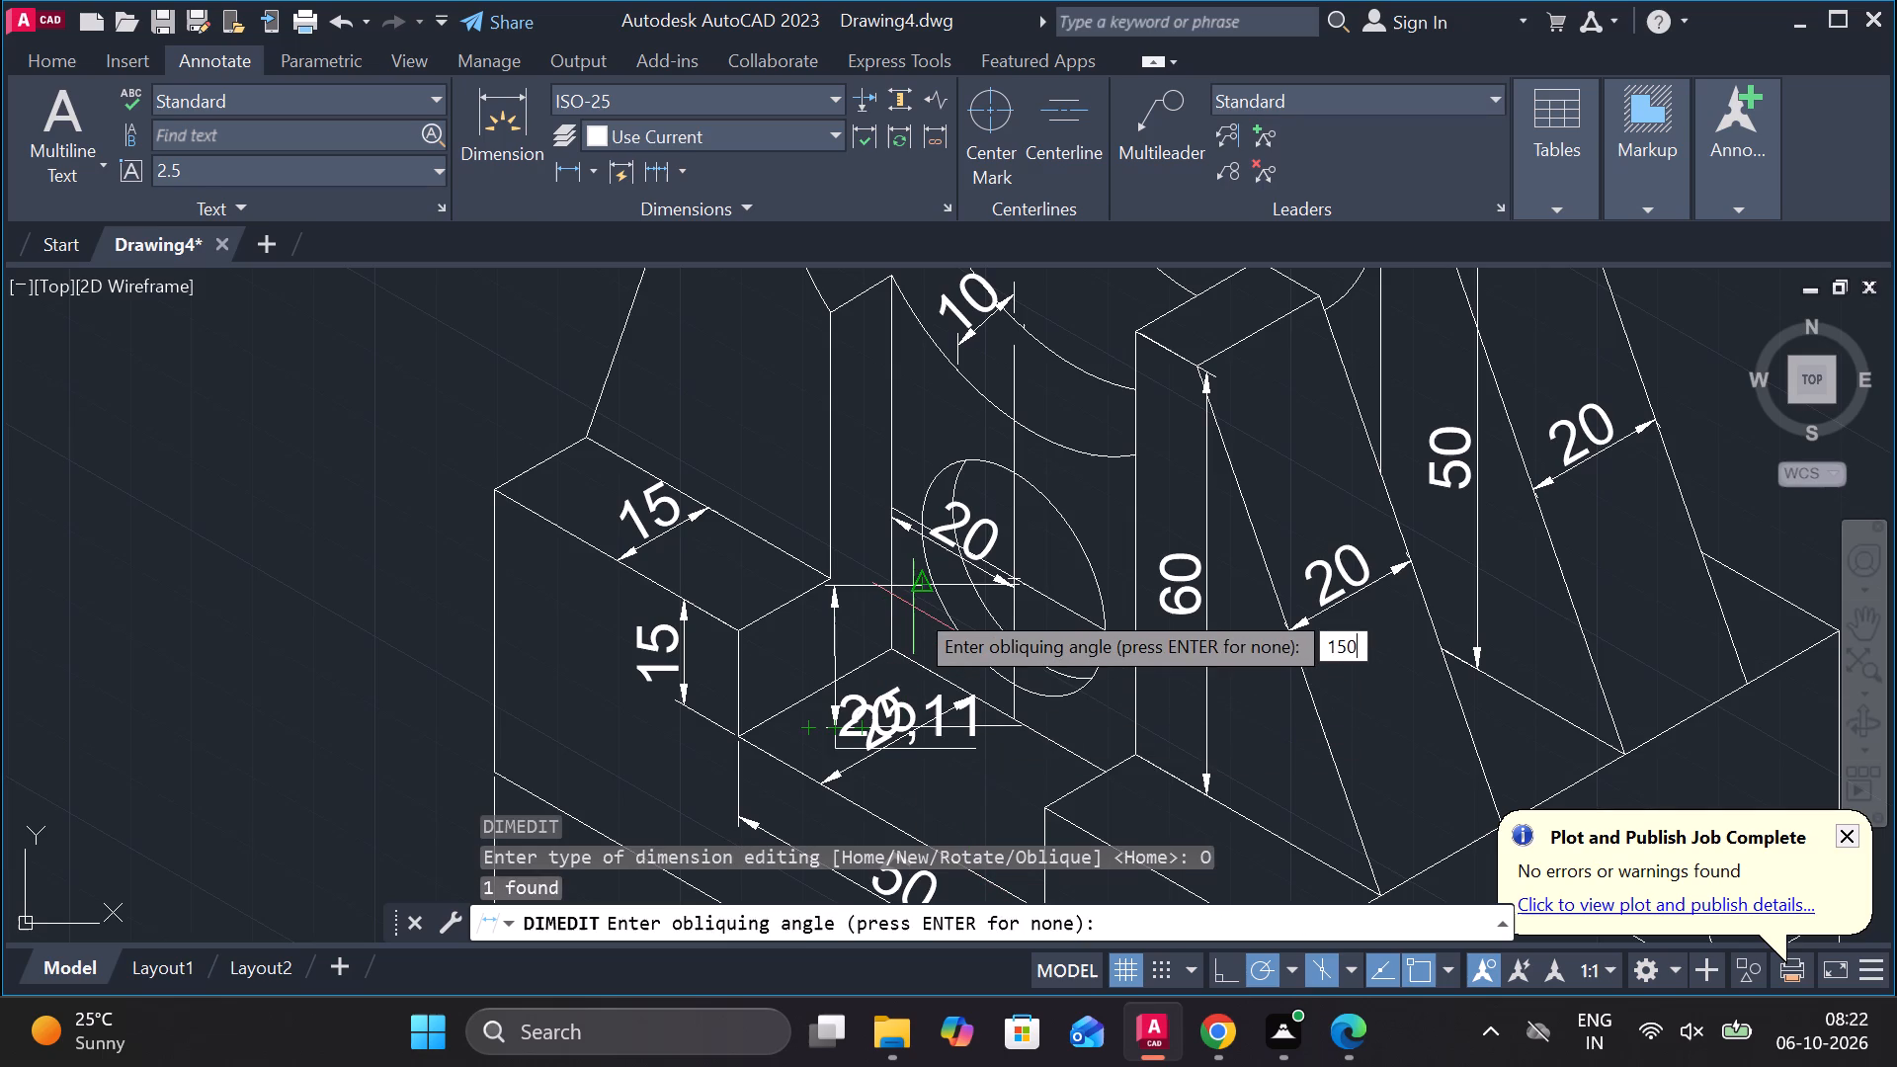
key(Return)
scroll(918, 593, up, 1)
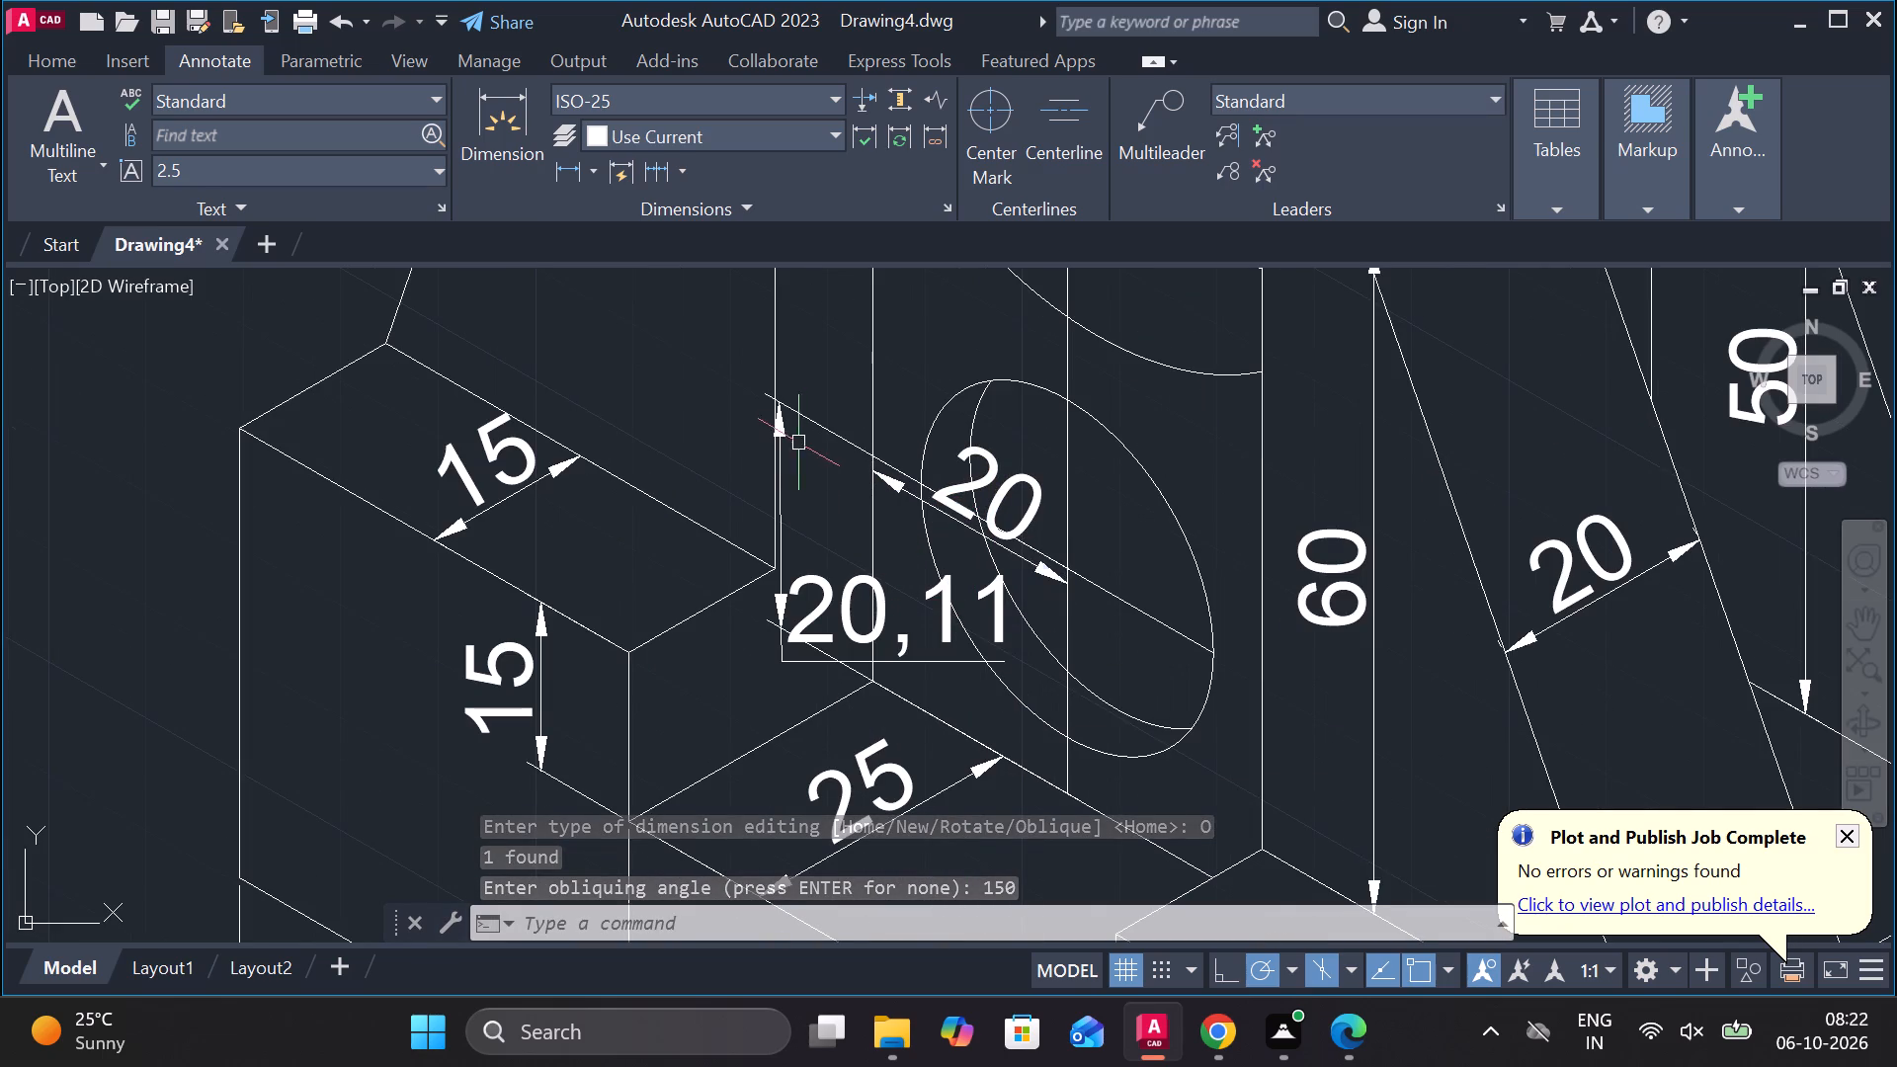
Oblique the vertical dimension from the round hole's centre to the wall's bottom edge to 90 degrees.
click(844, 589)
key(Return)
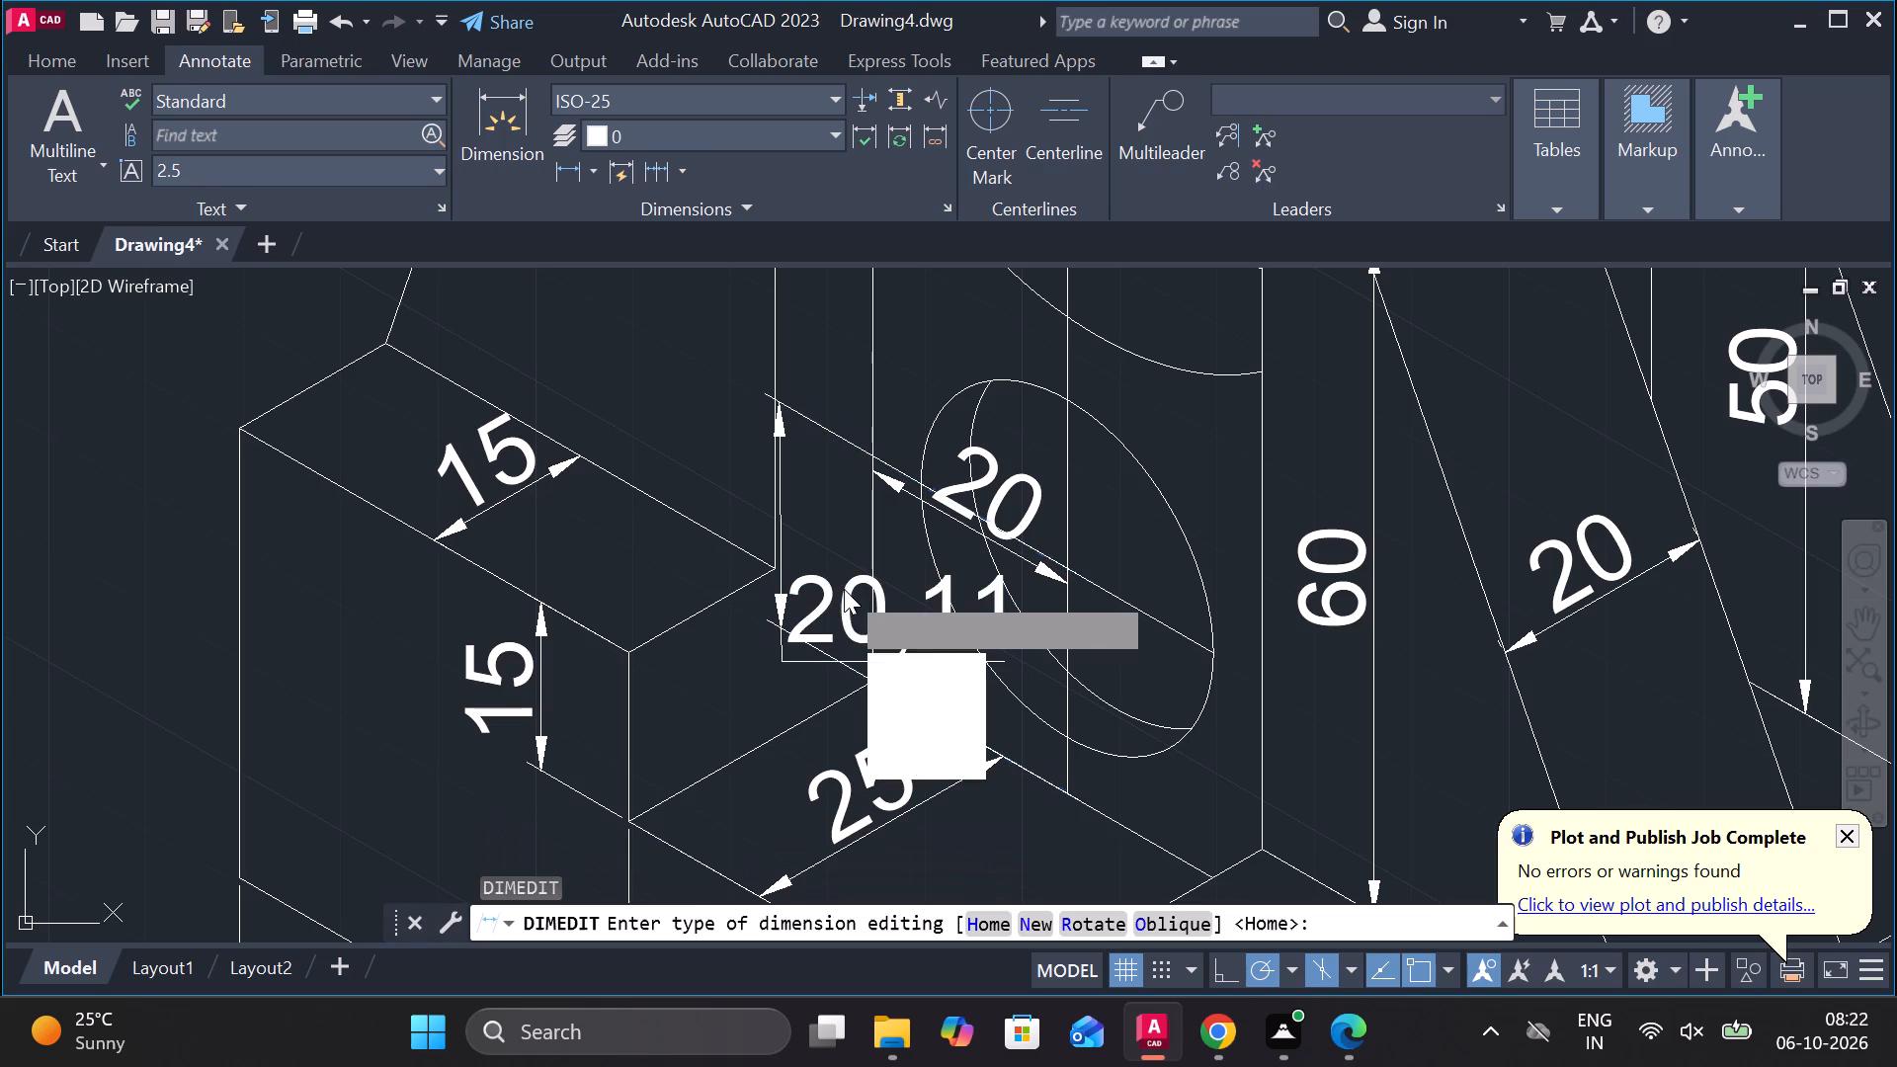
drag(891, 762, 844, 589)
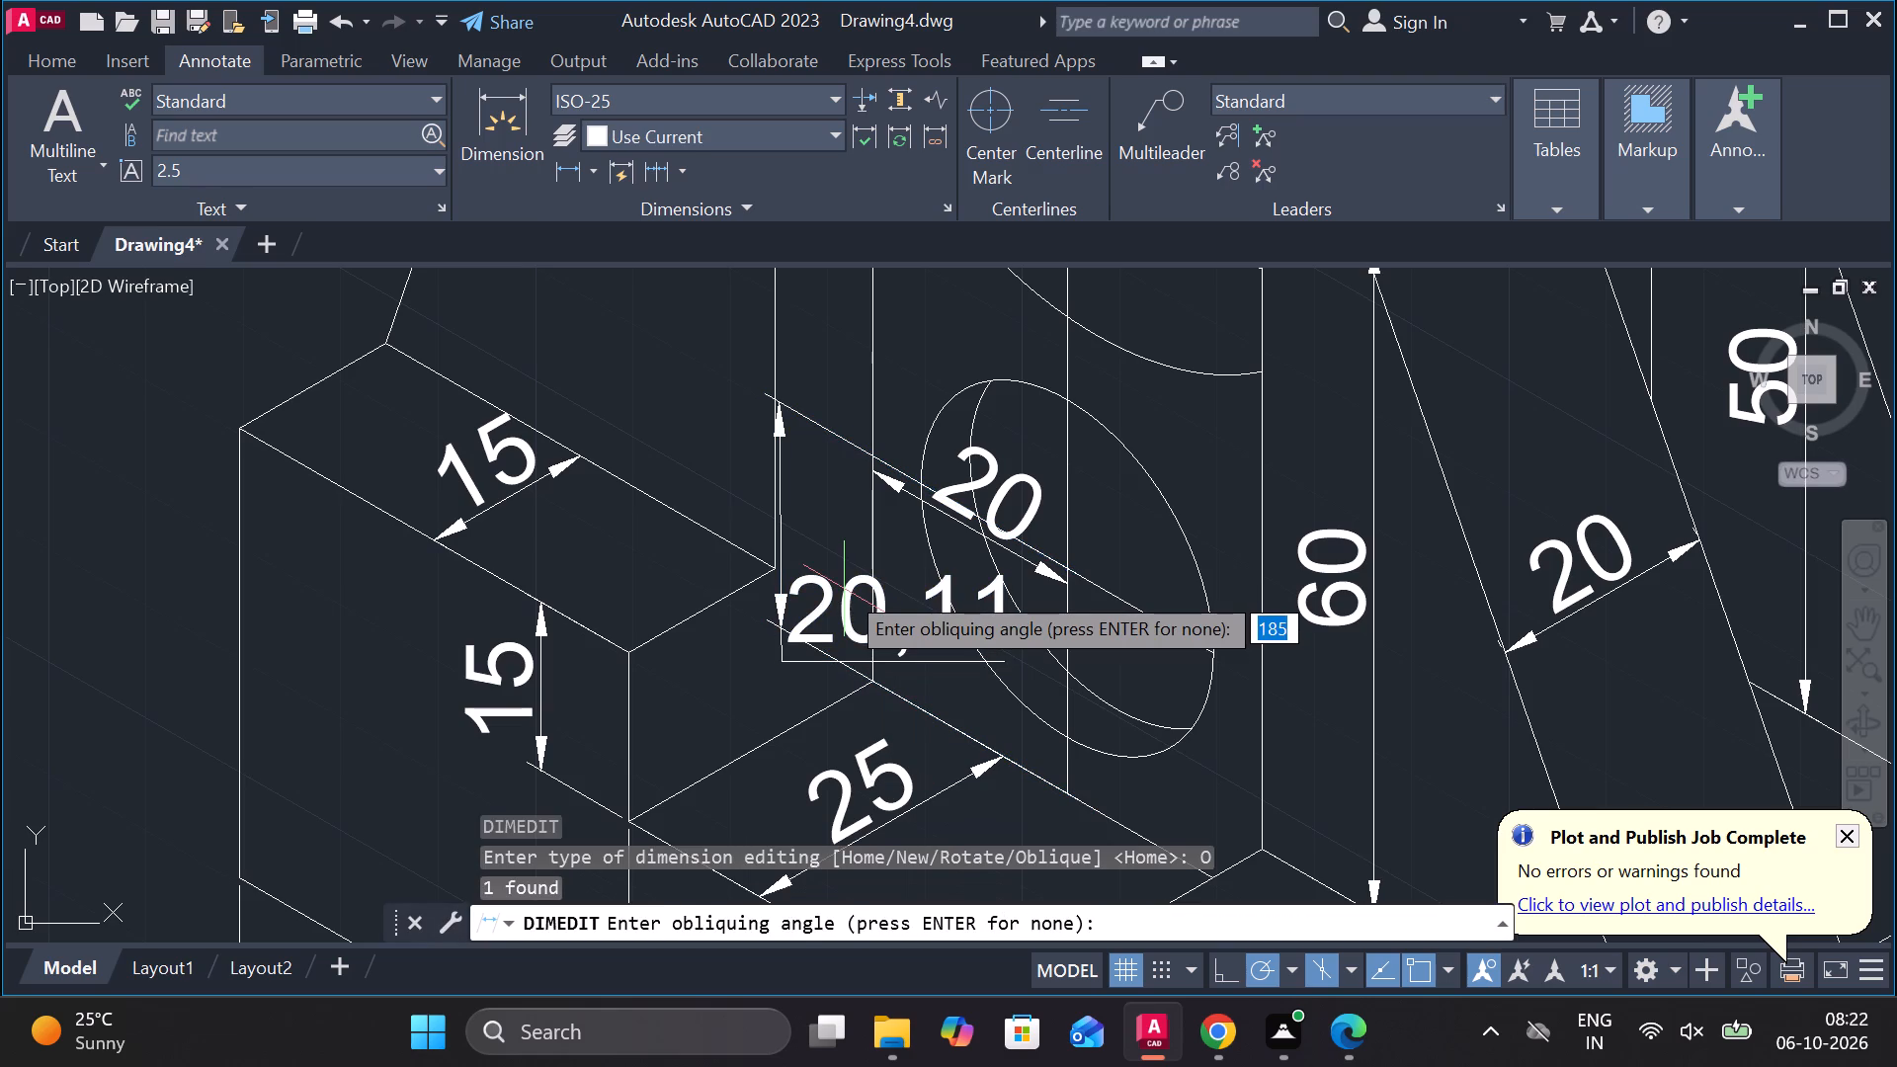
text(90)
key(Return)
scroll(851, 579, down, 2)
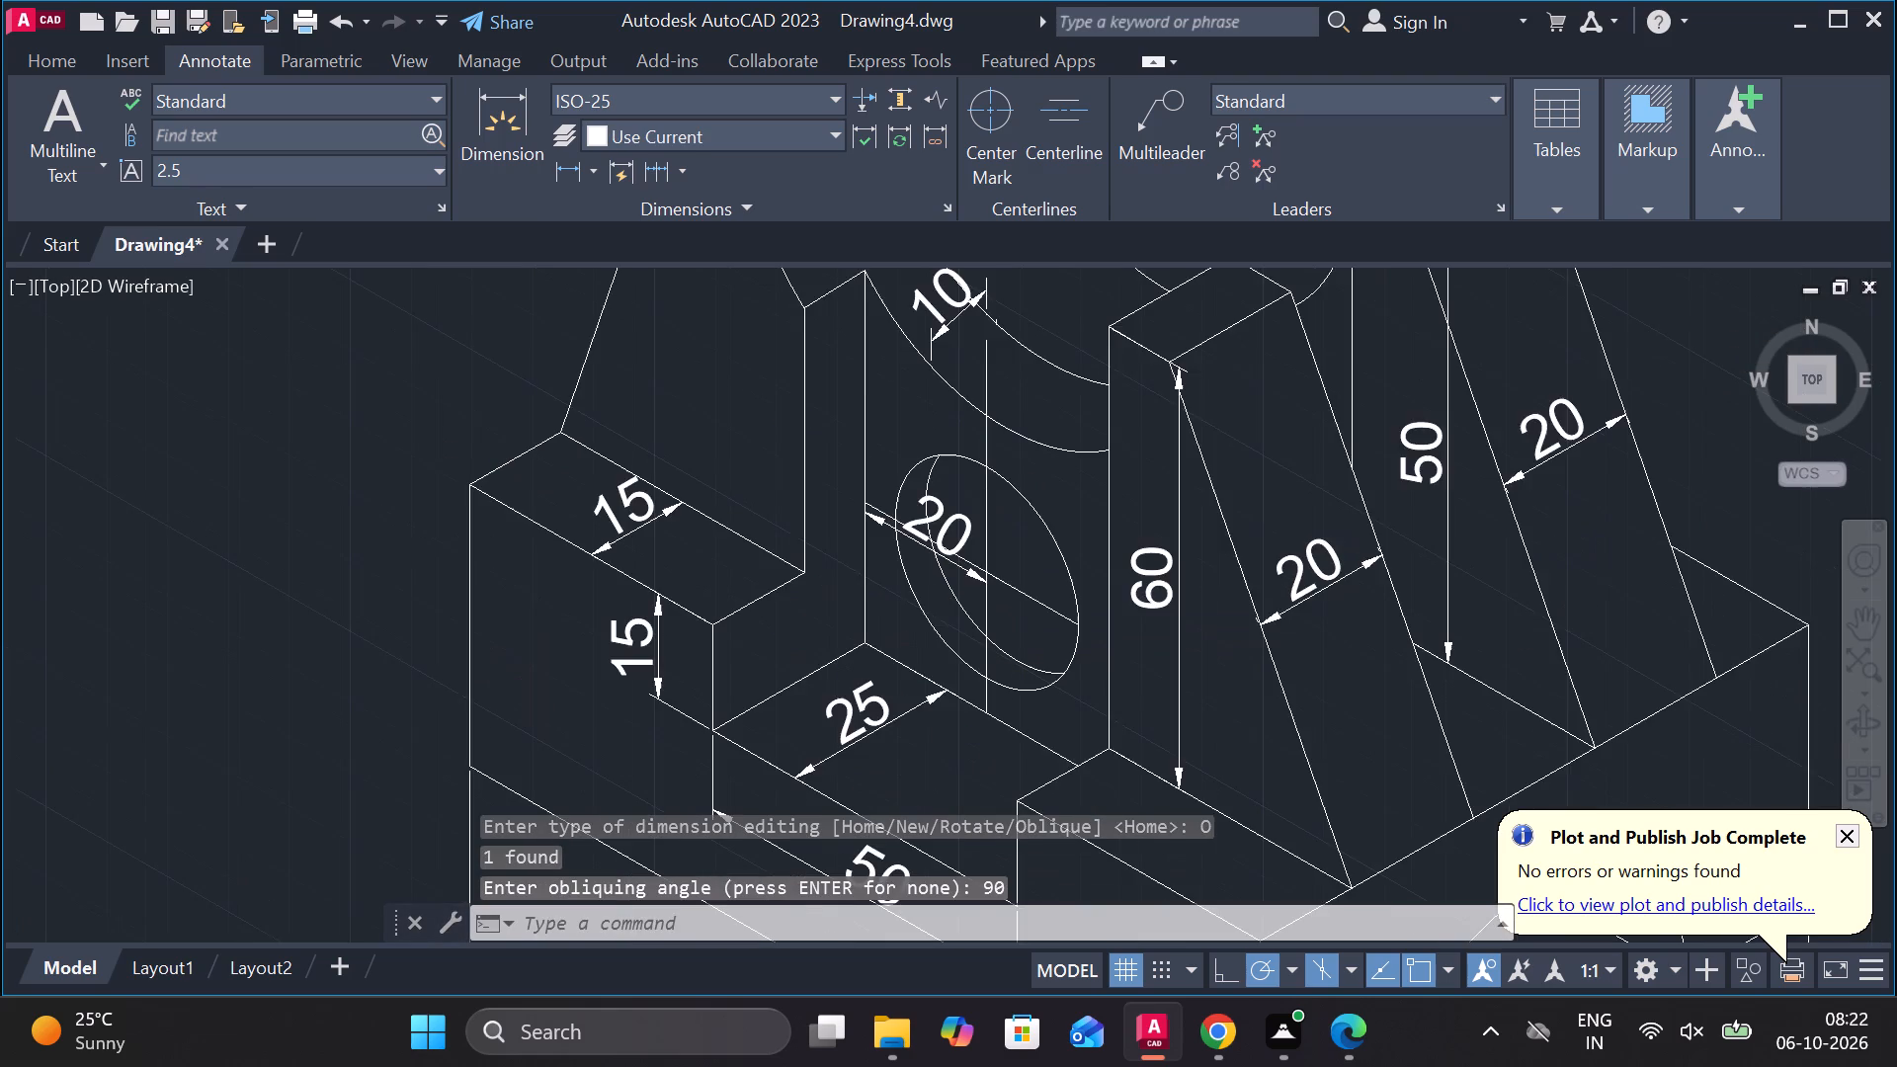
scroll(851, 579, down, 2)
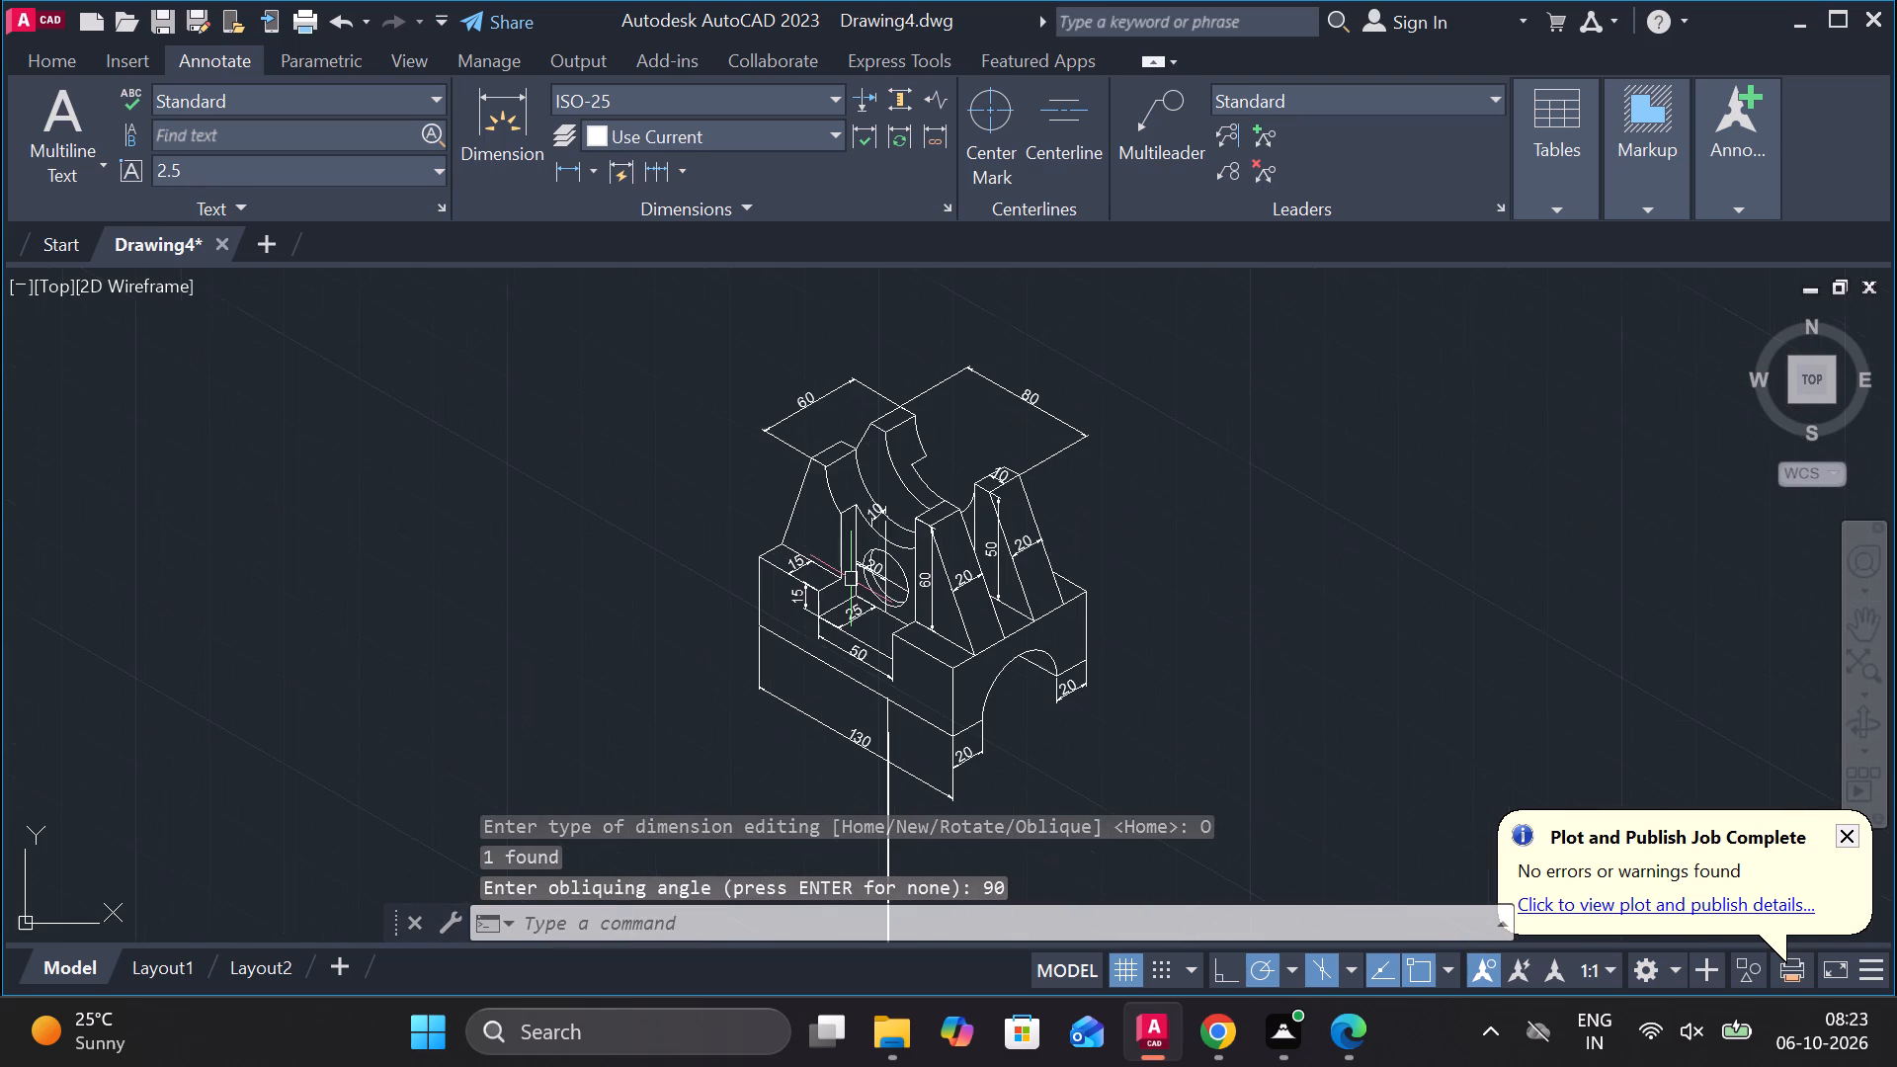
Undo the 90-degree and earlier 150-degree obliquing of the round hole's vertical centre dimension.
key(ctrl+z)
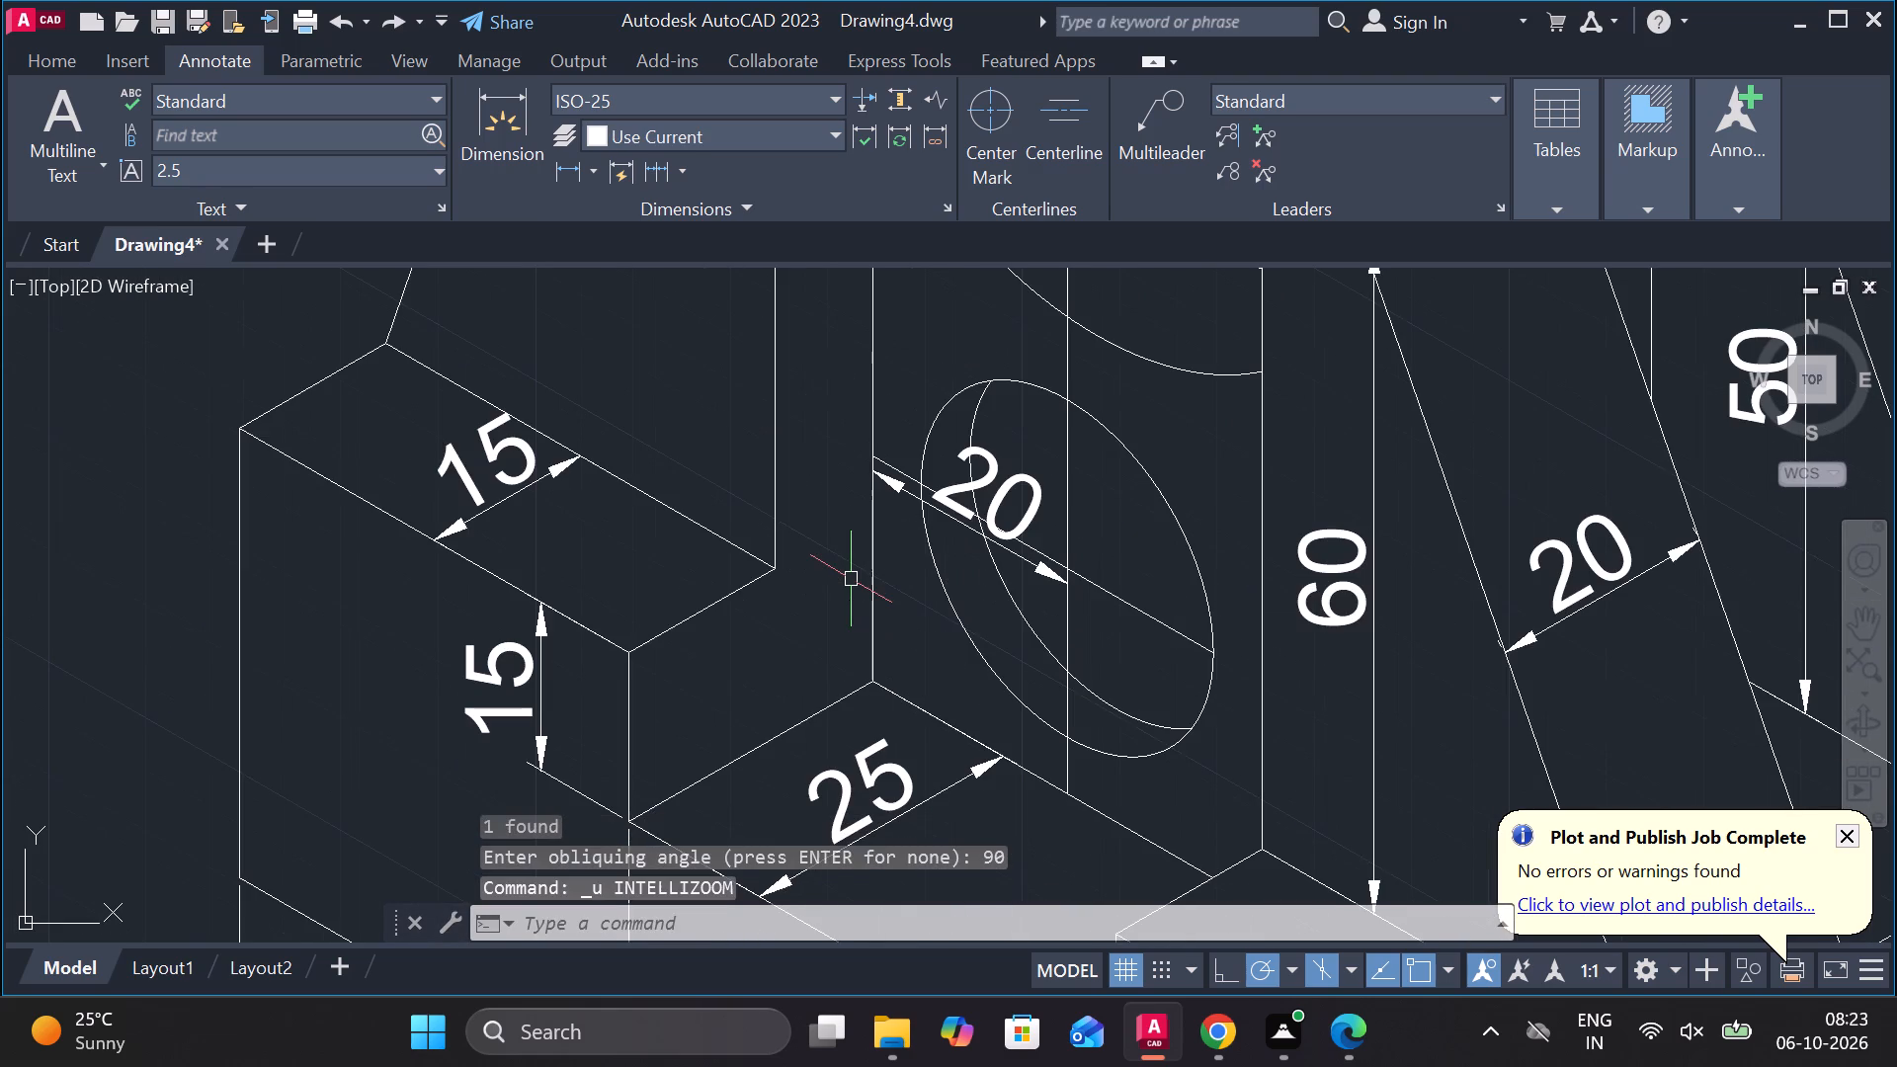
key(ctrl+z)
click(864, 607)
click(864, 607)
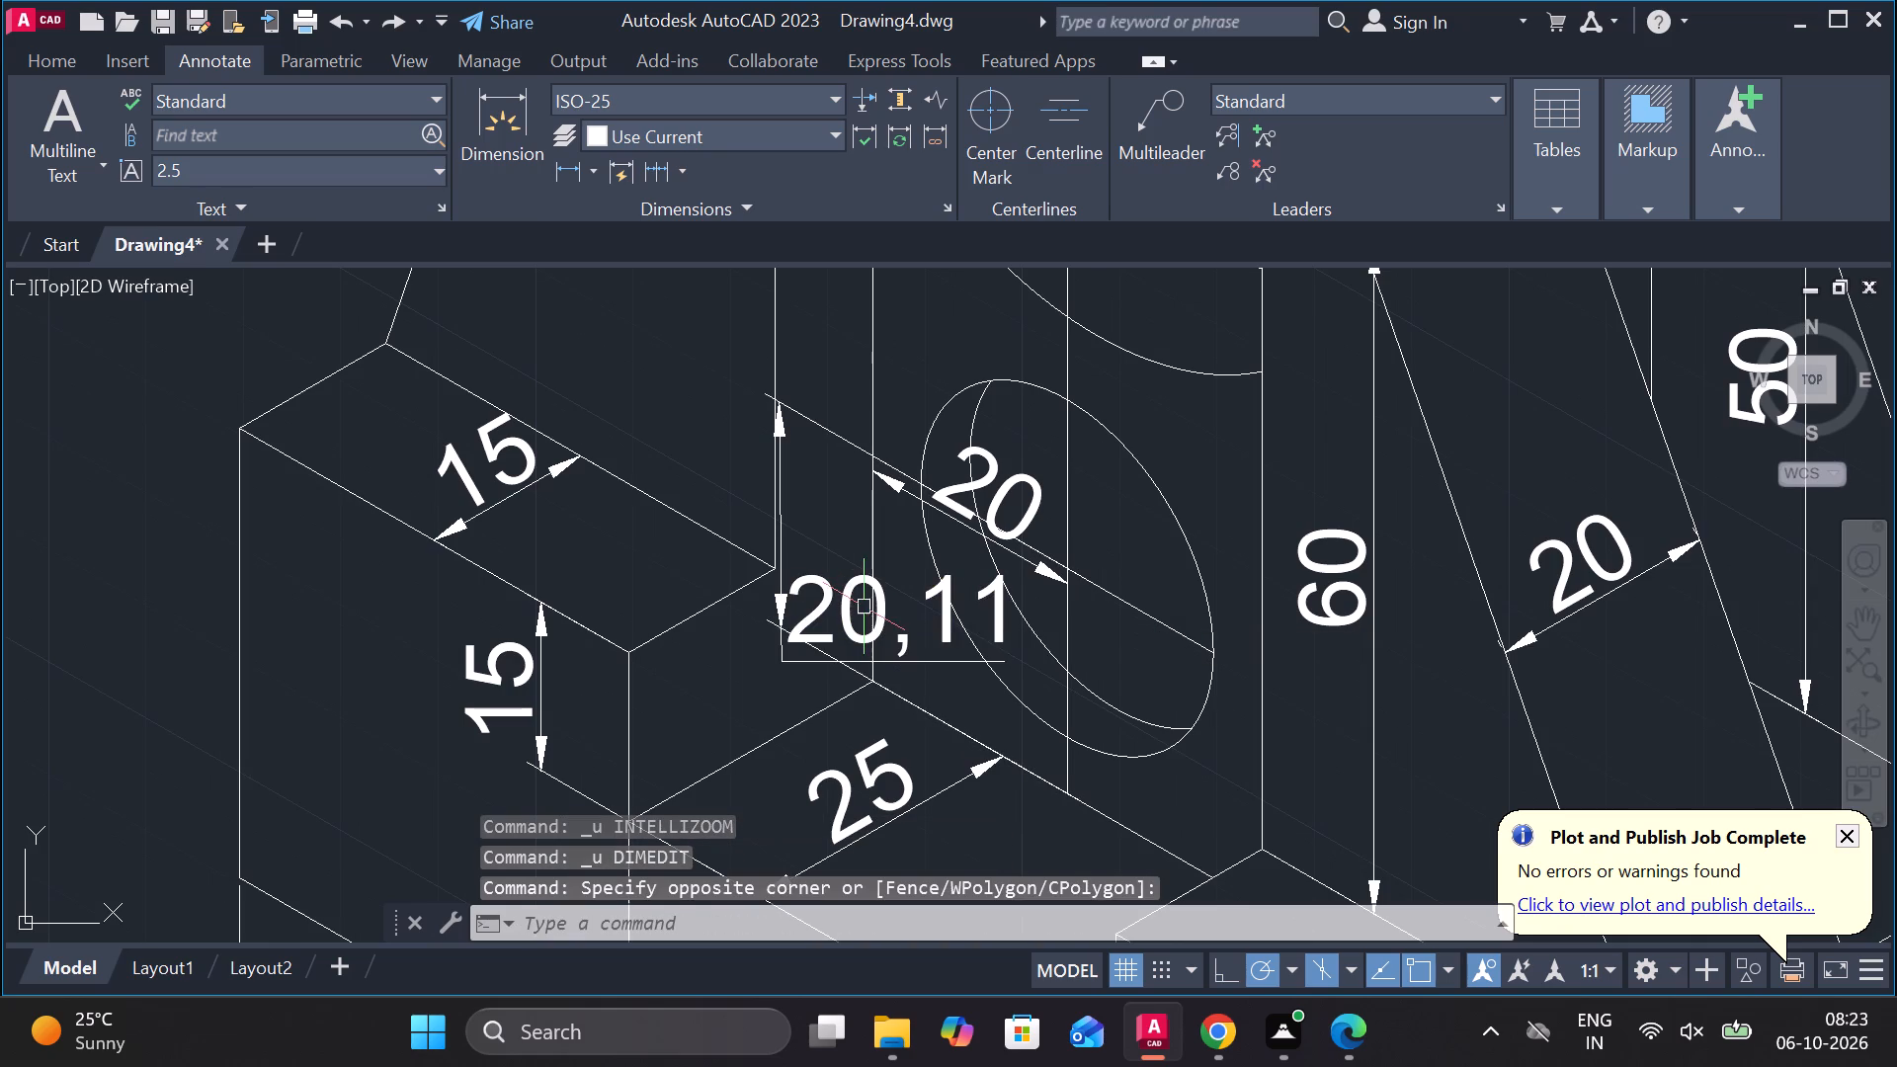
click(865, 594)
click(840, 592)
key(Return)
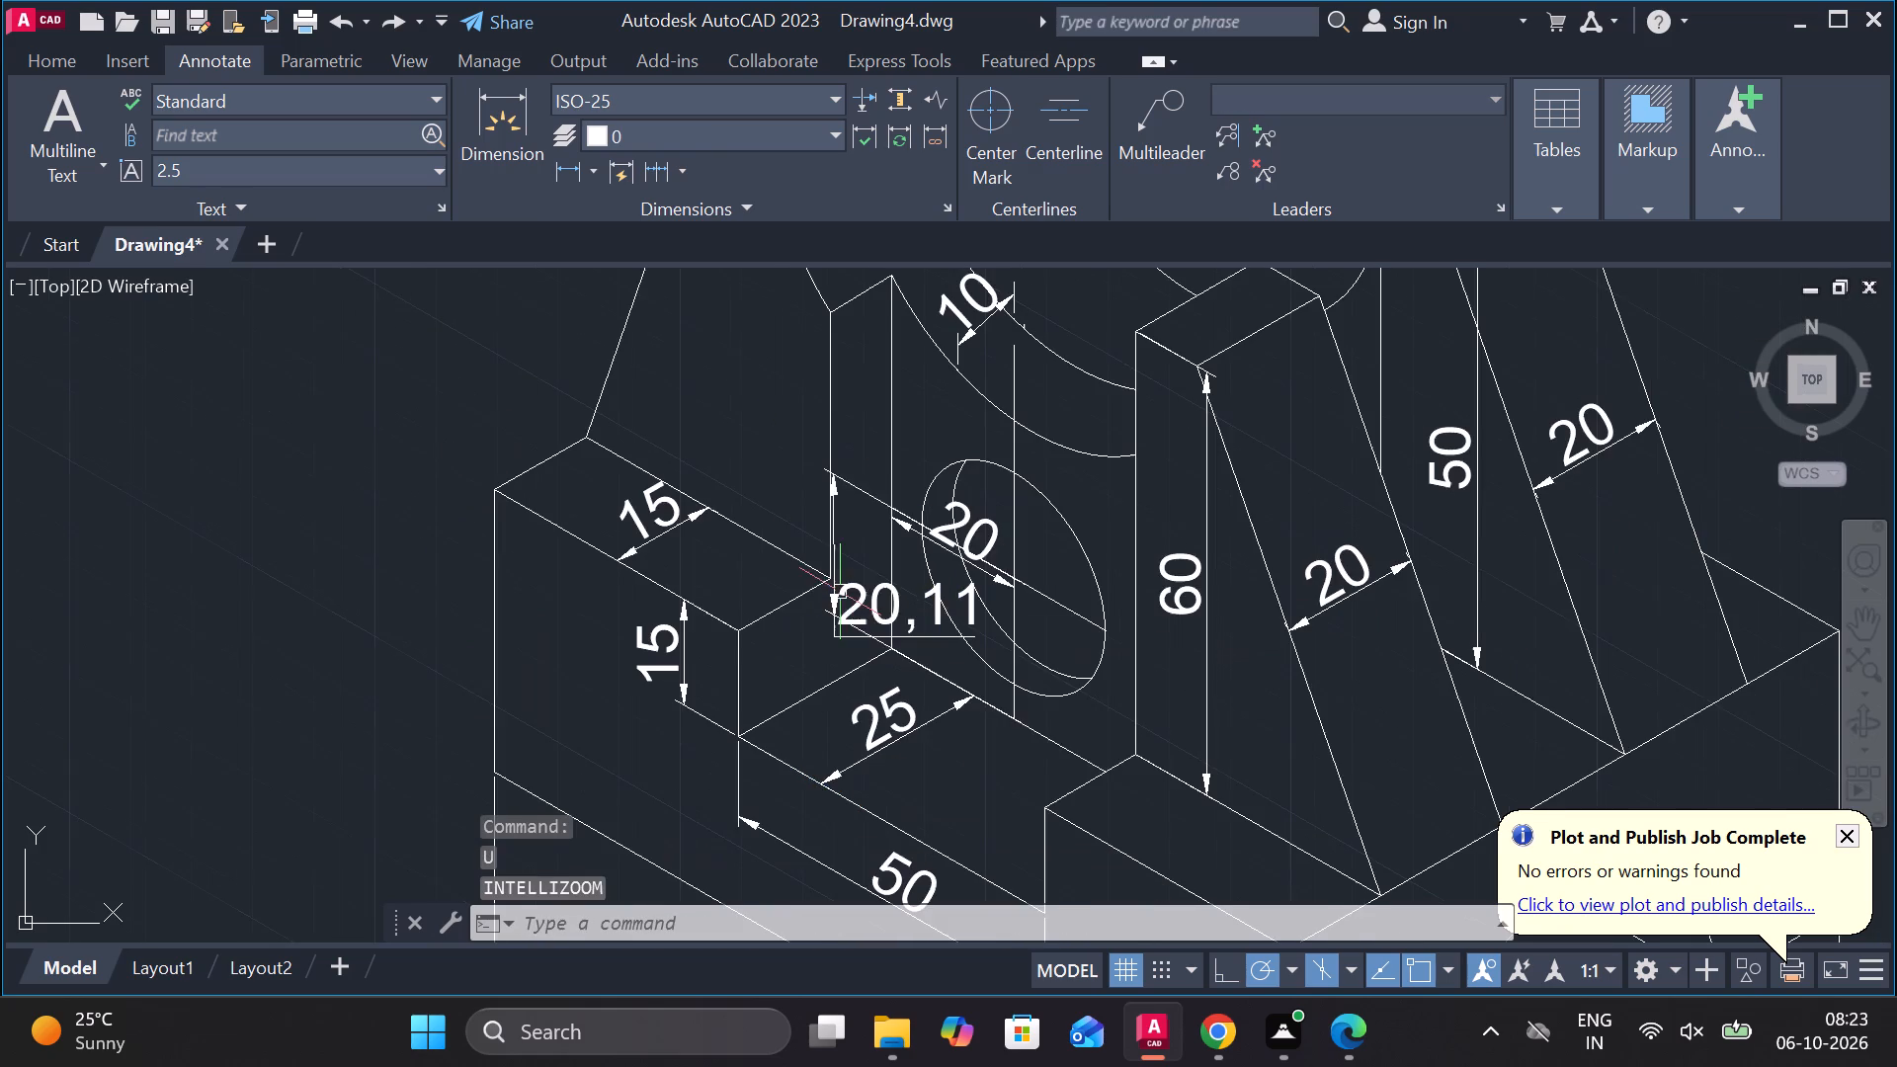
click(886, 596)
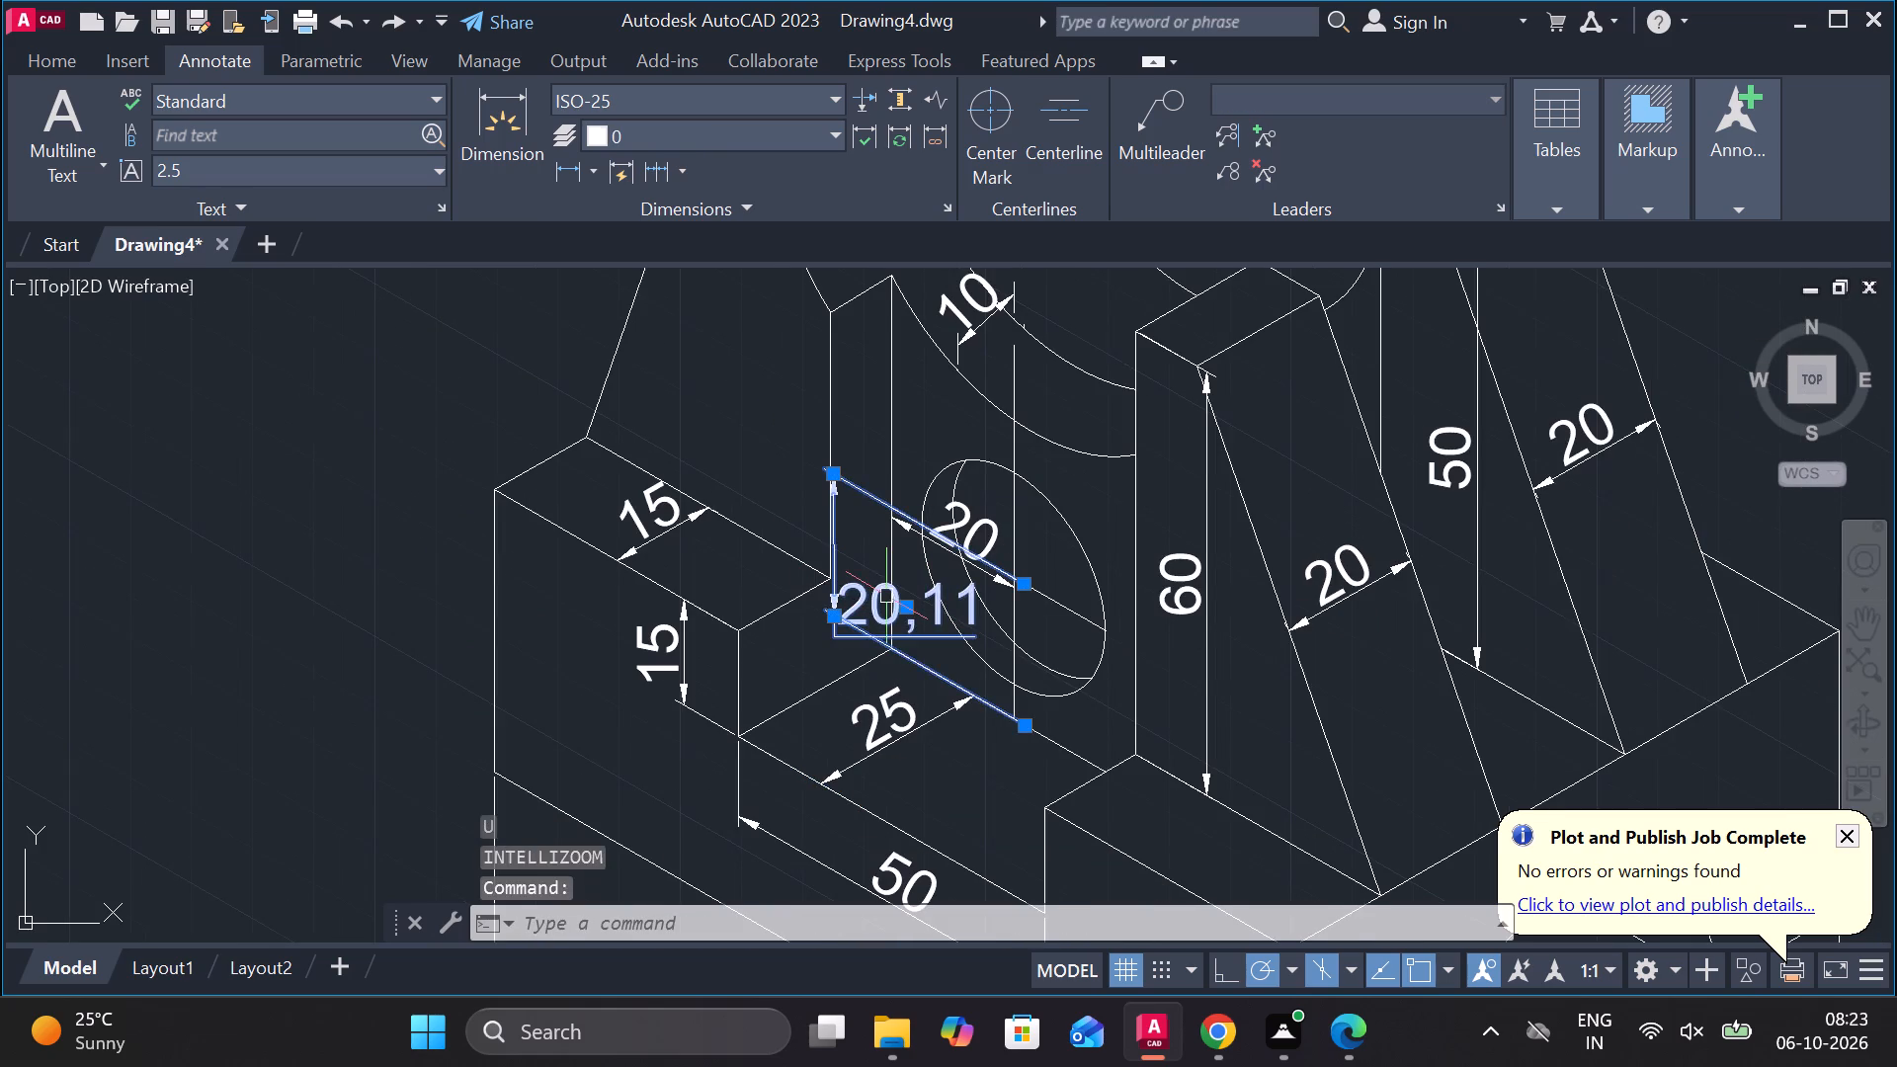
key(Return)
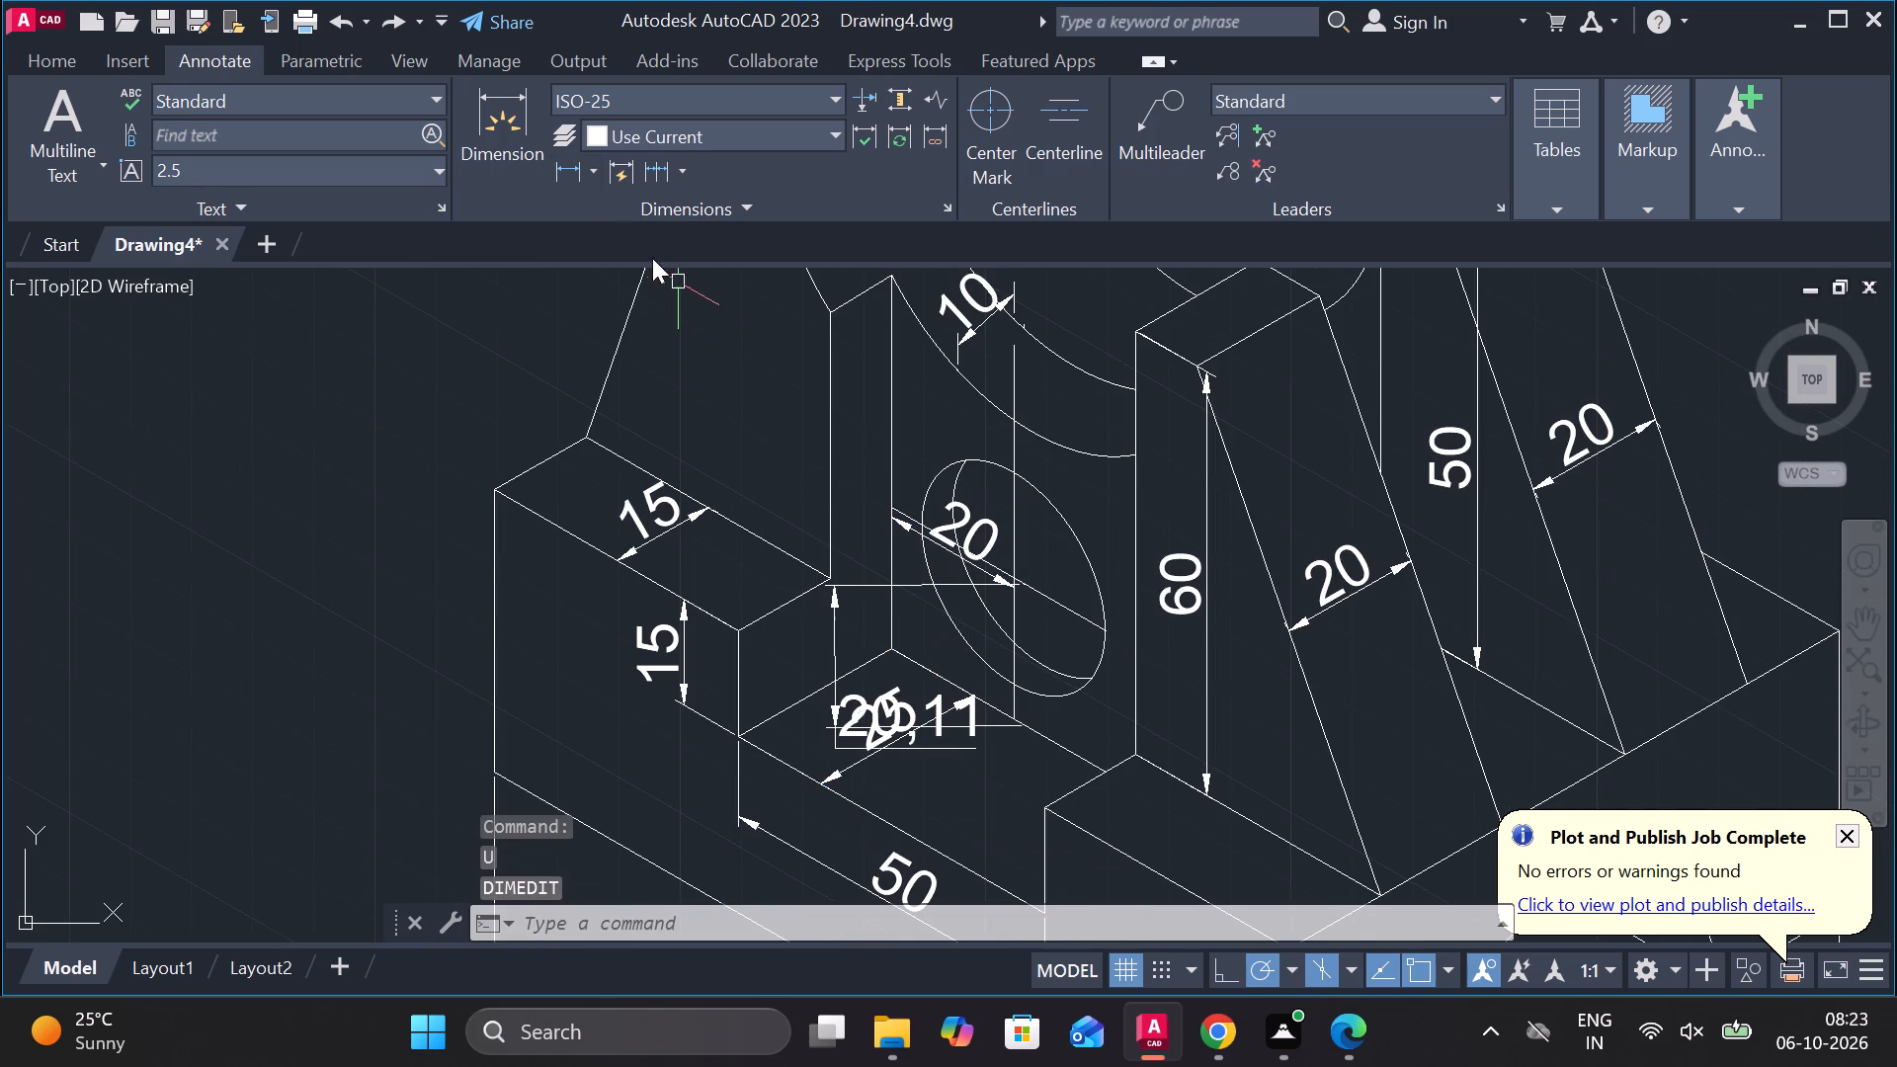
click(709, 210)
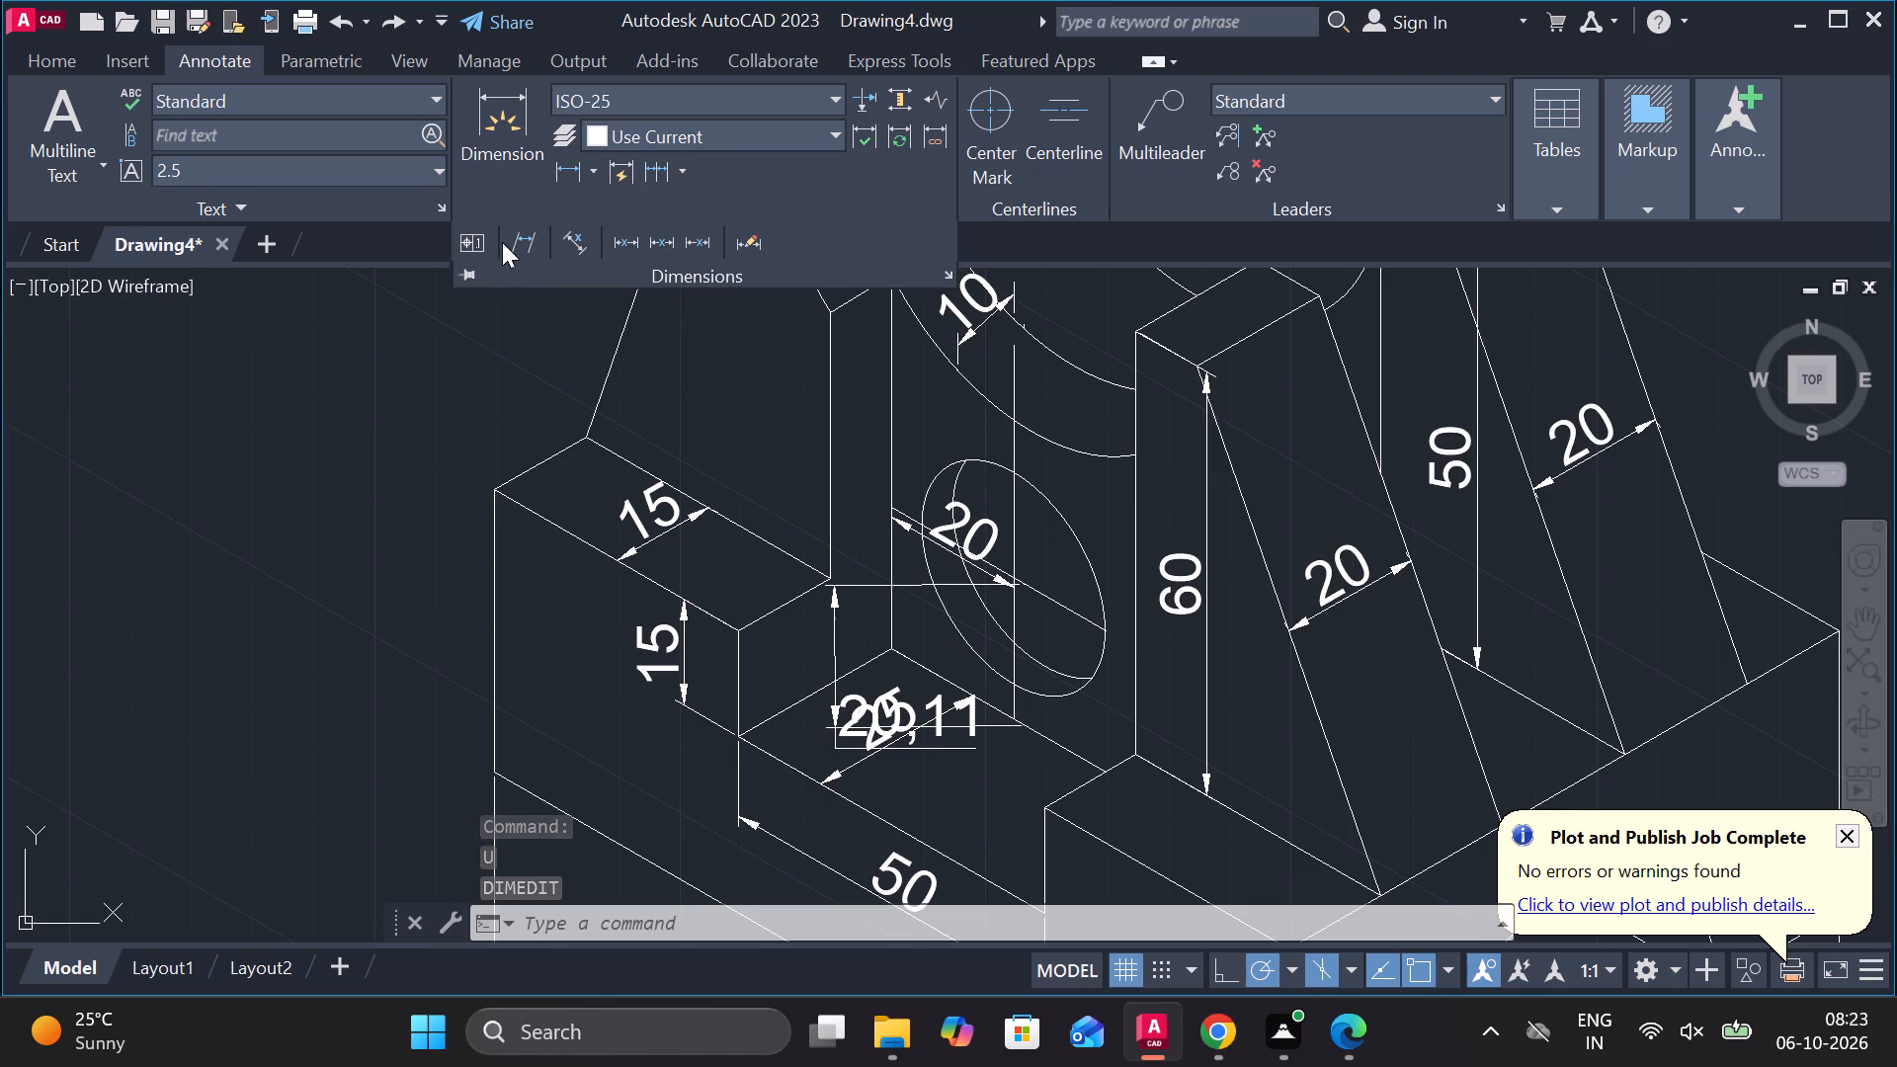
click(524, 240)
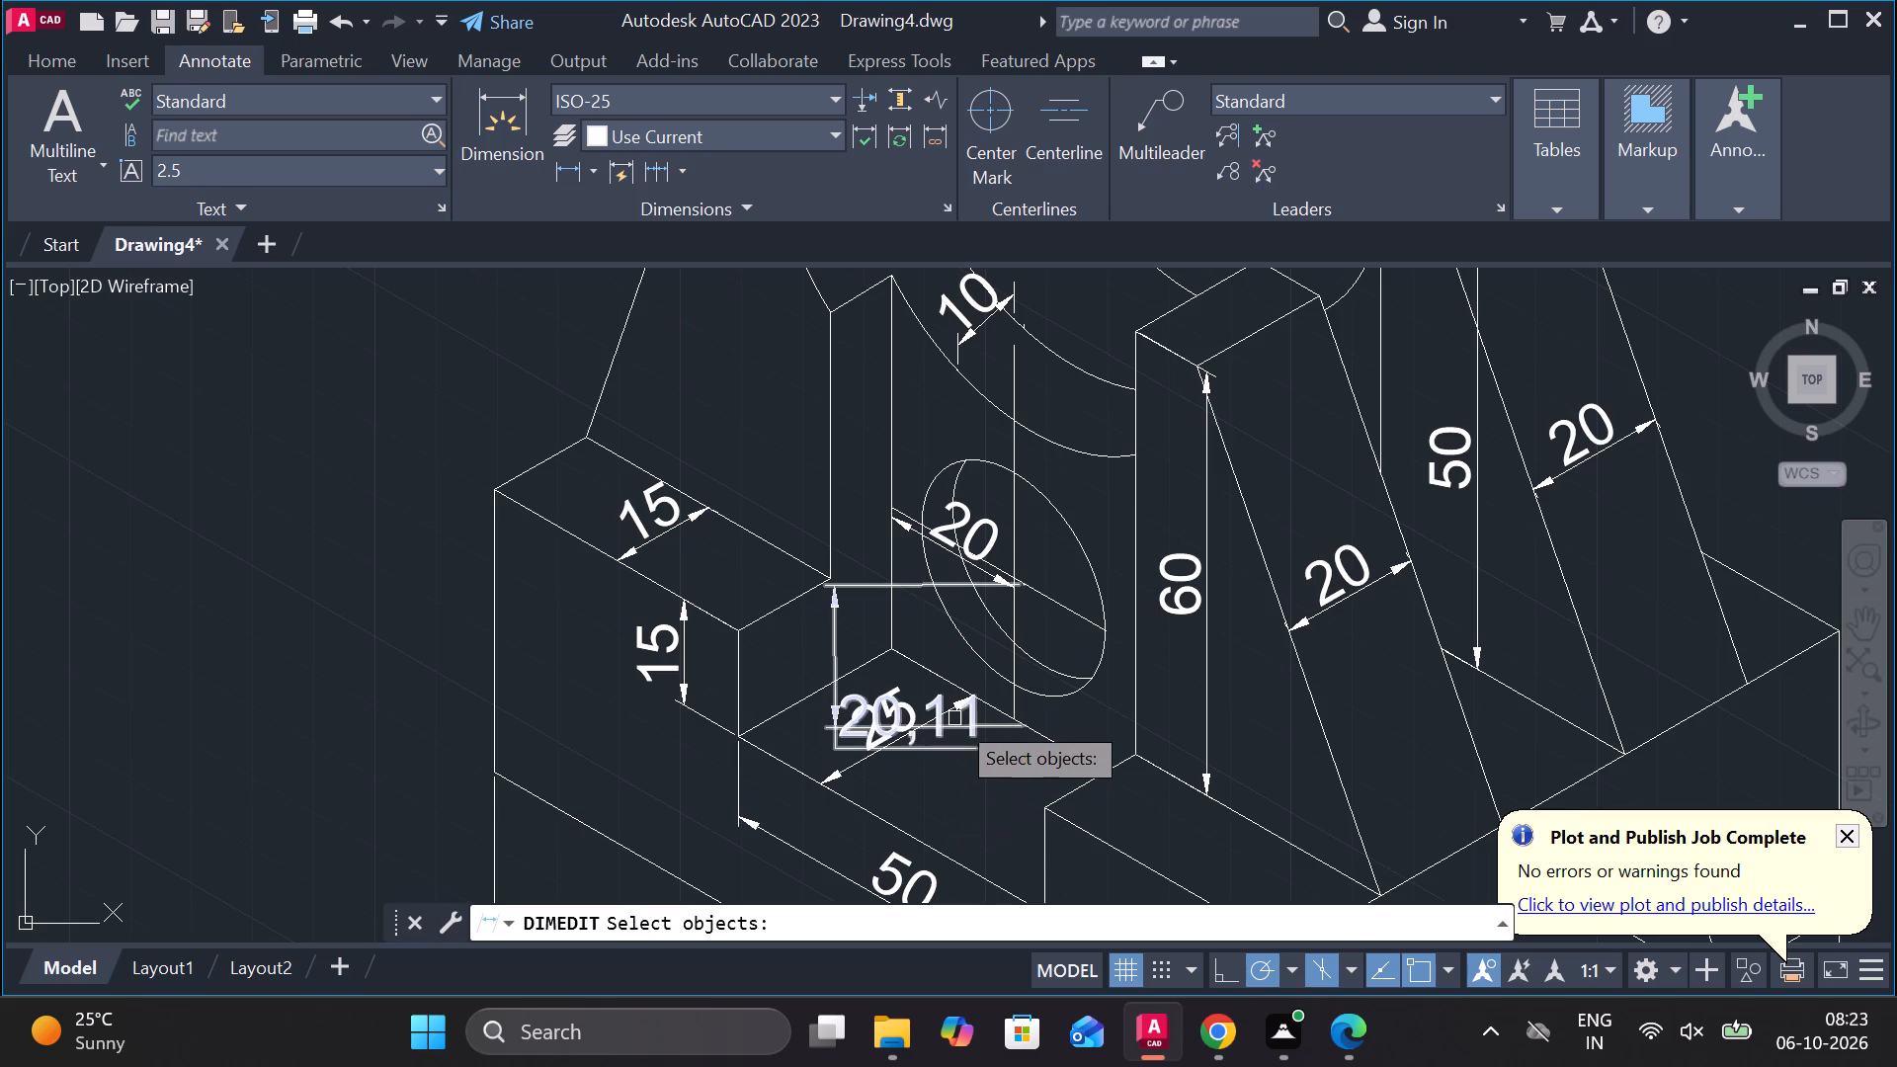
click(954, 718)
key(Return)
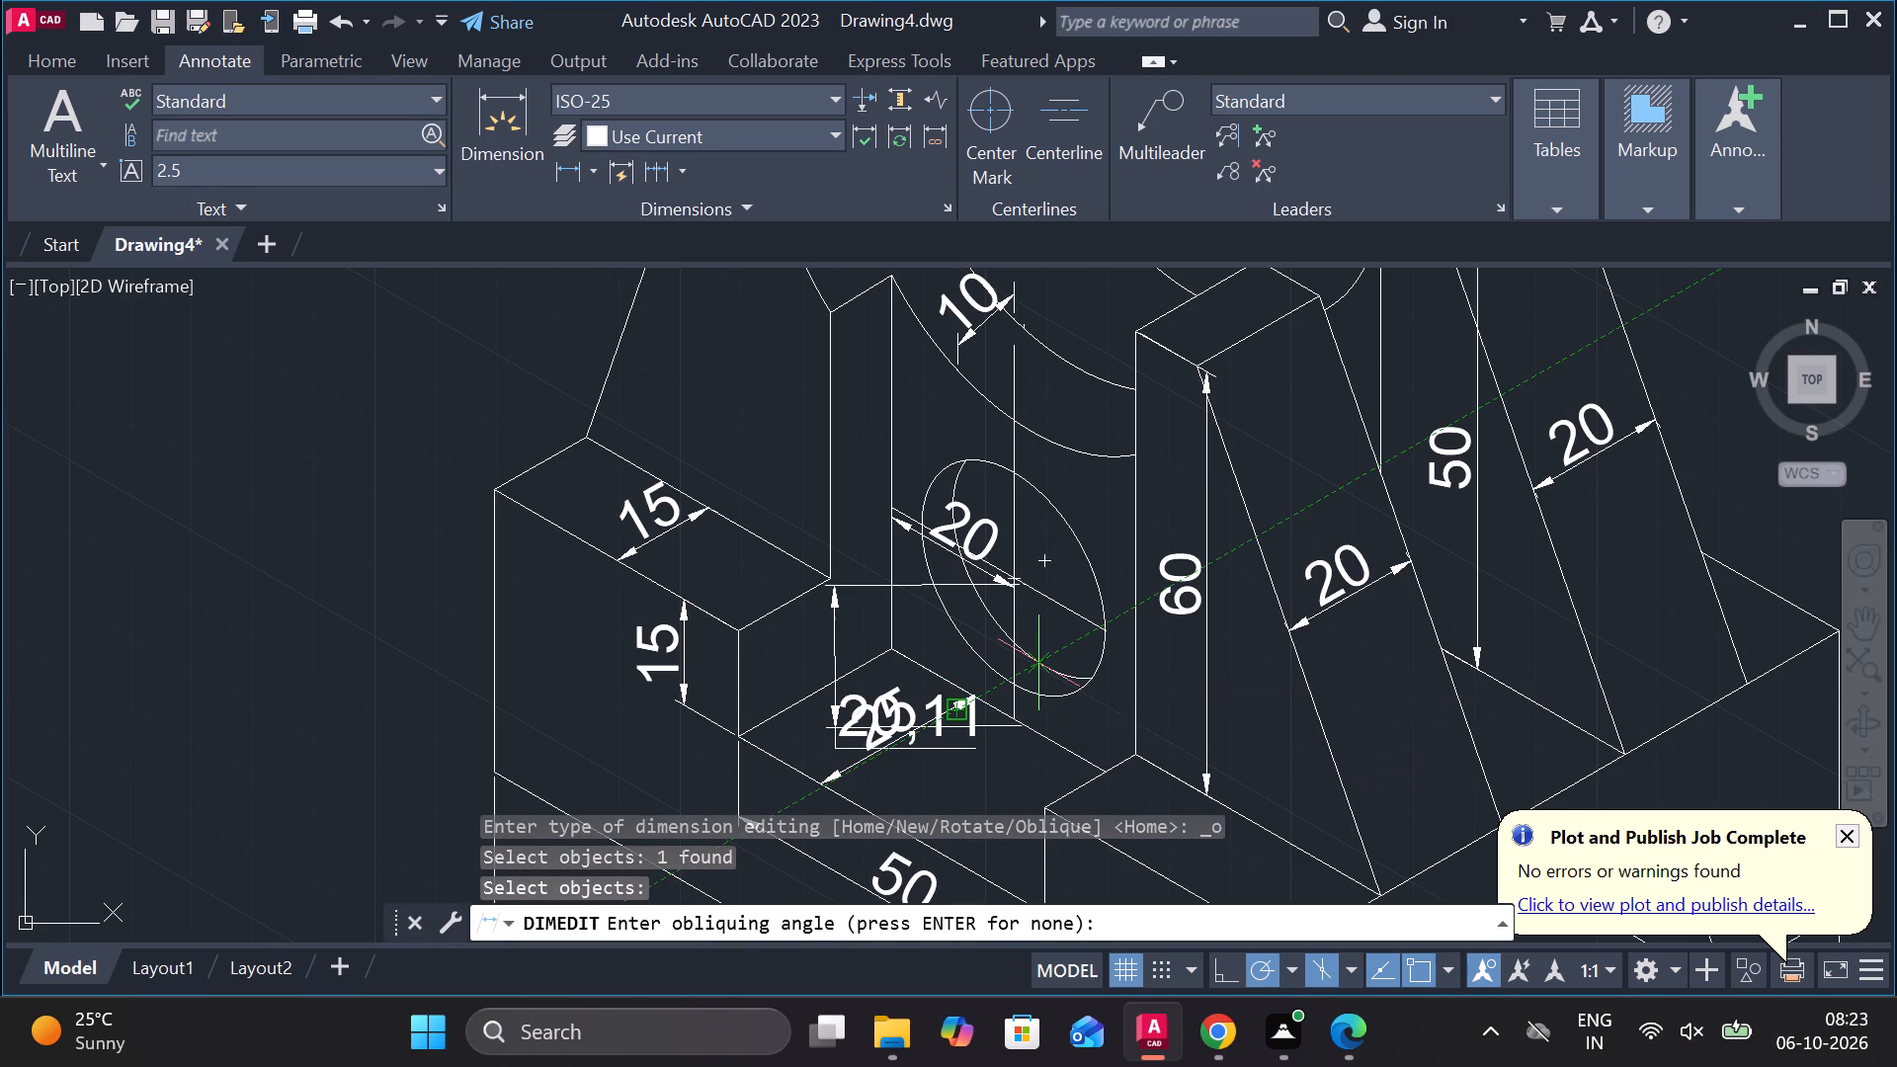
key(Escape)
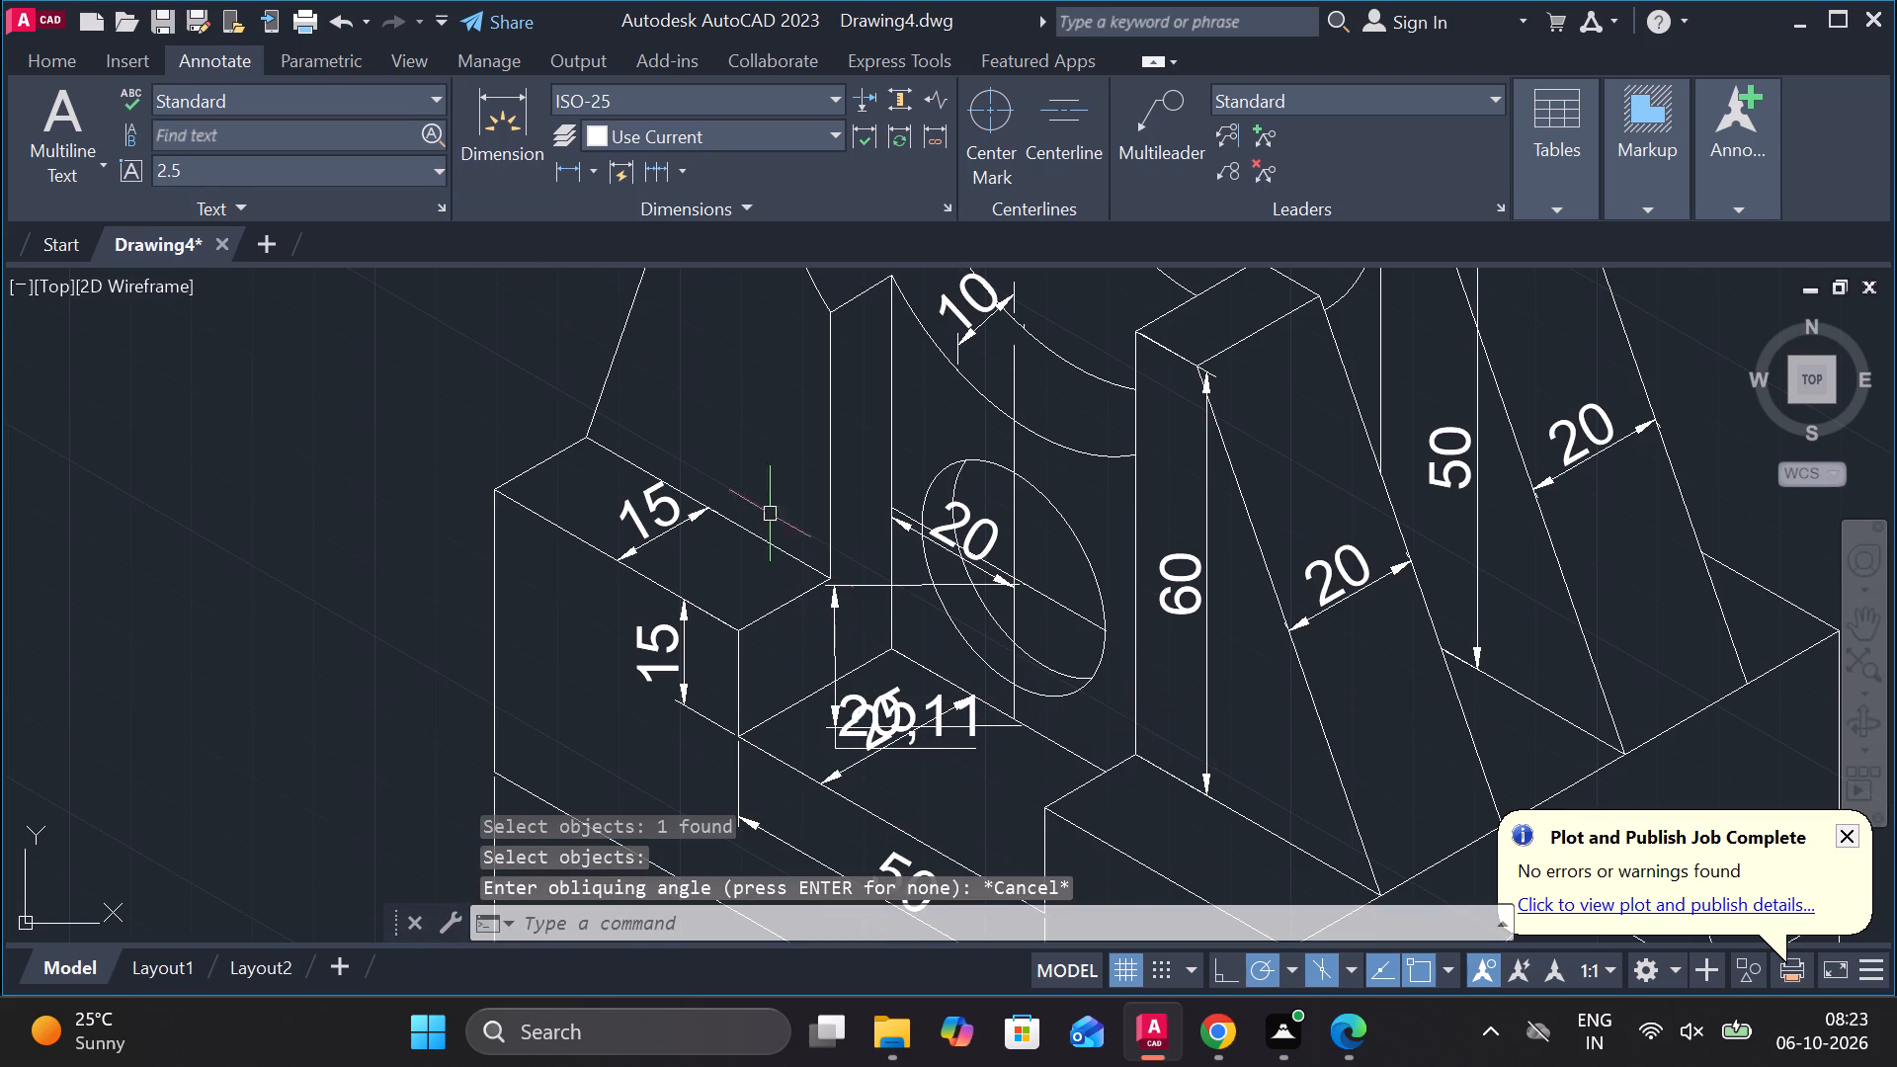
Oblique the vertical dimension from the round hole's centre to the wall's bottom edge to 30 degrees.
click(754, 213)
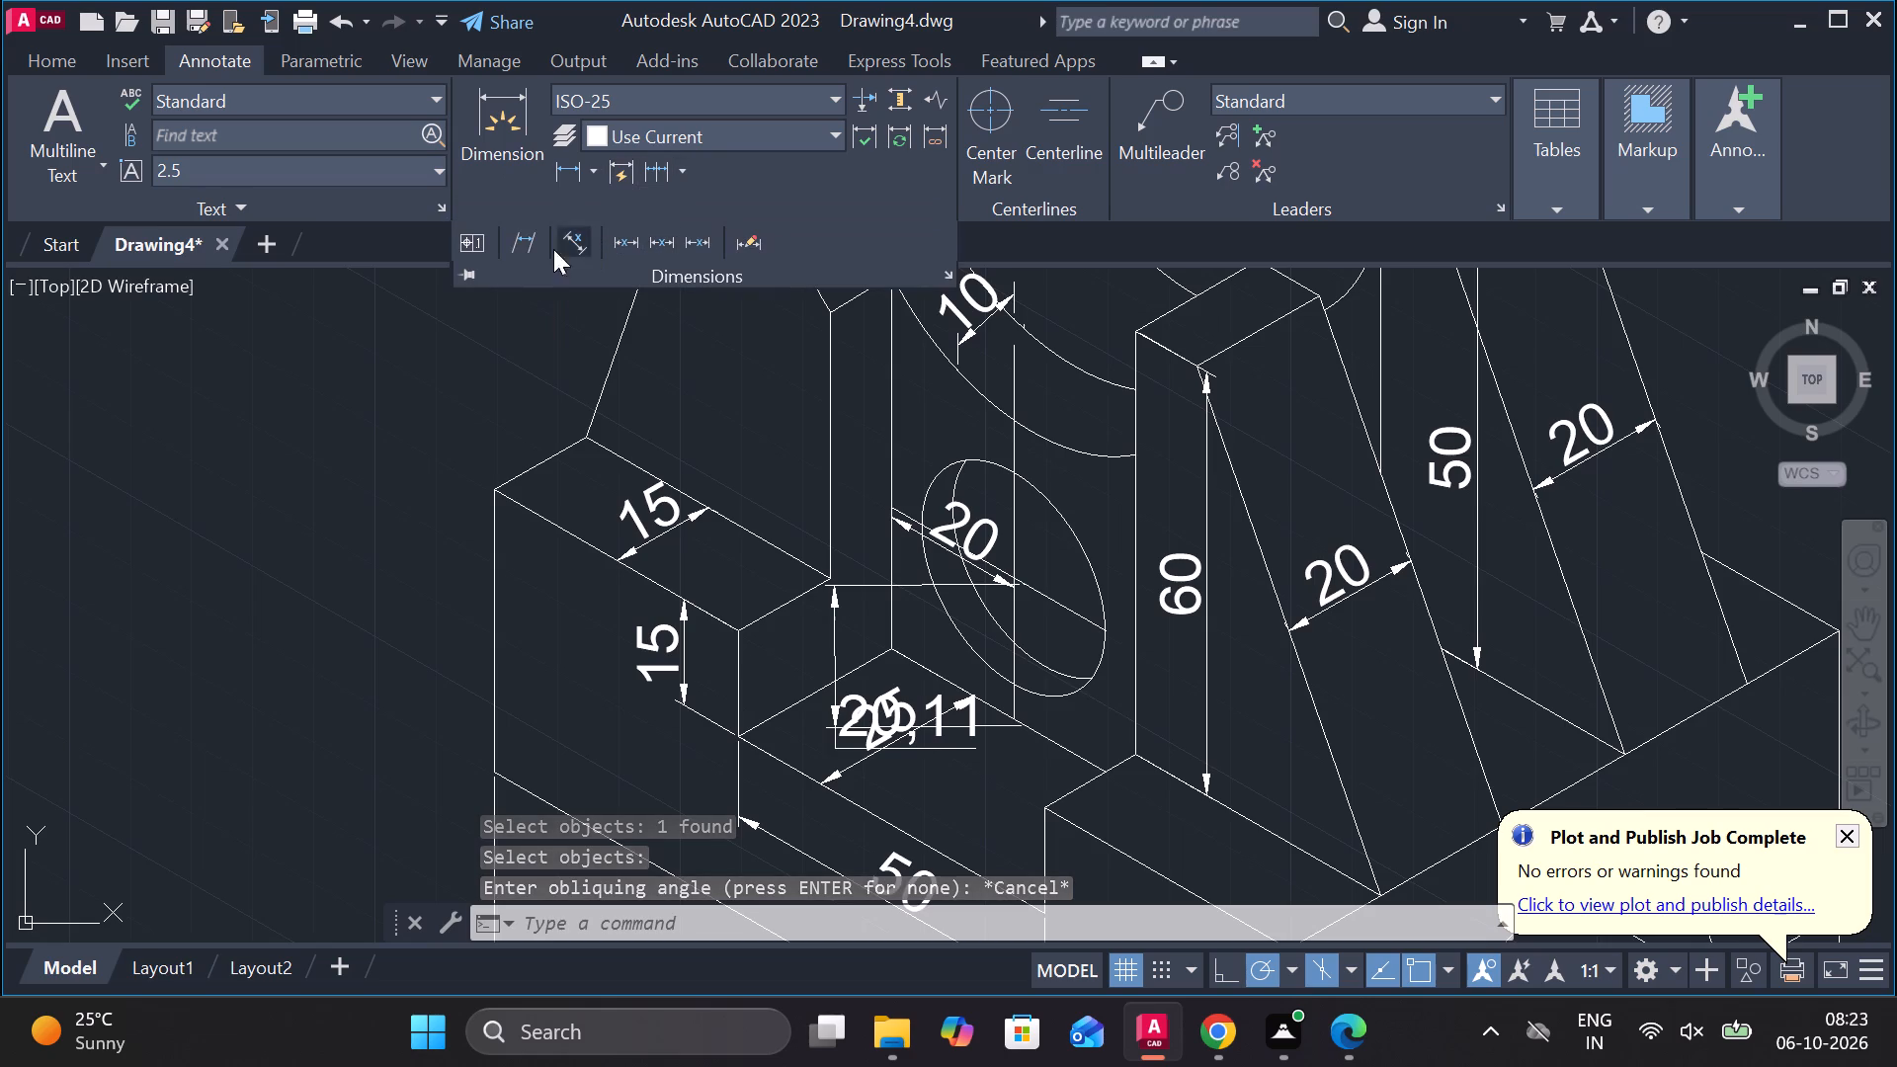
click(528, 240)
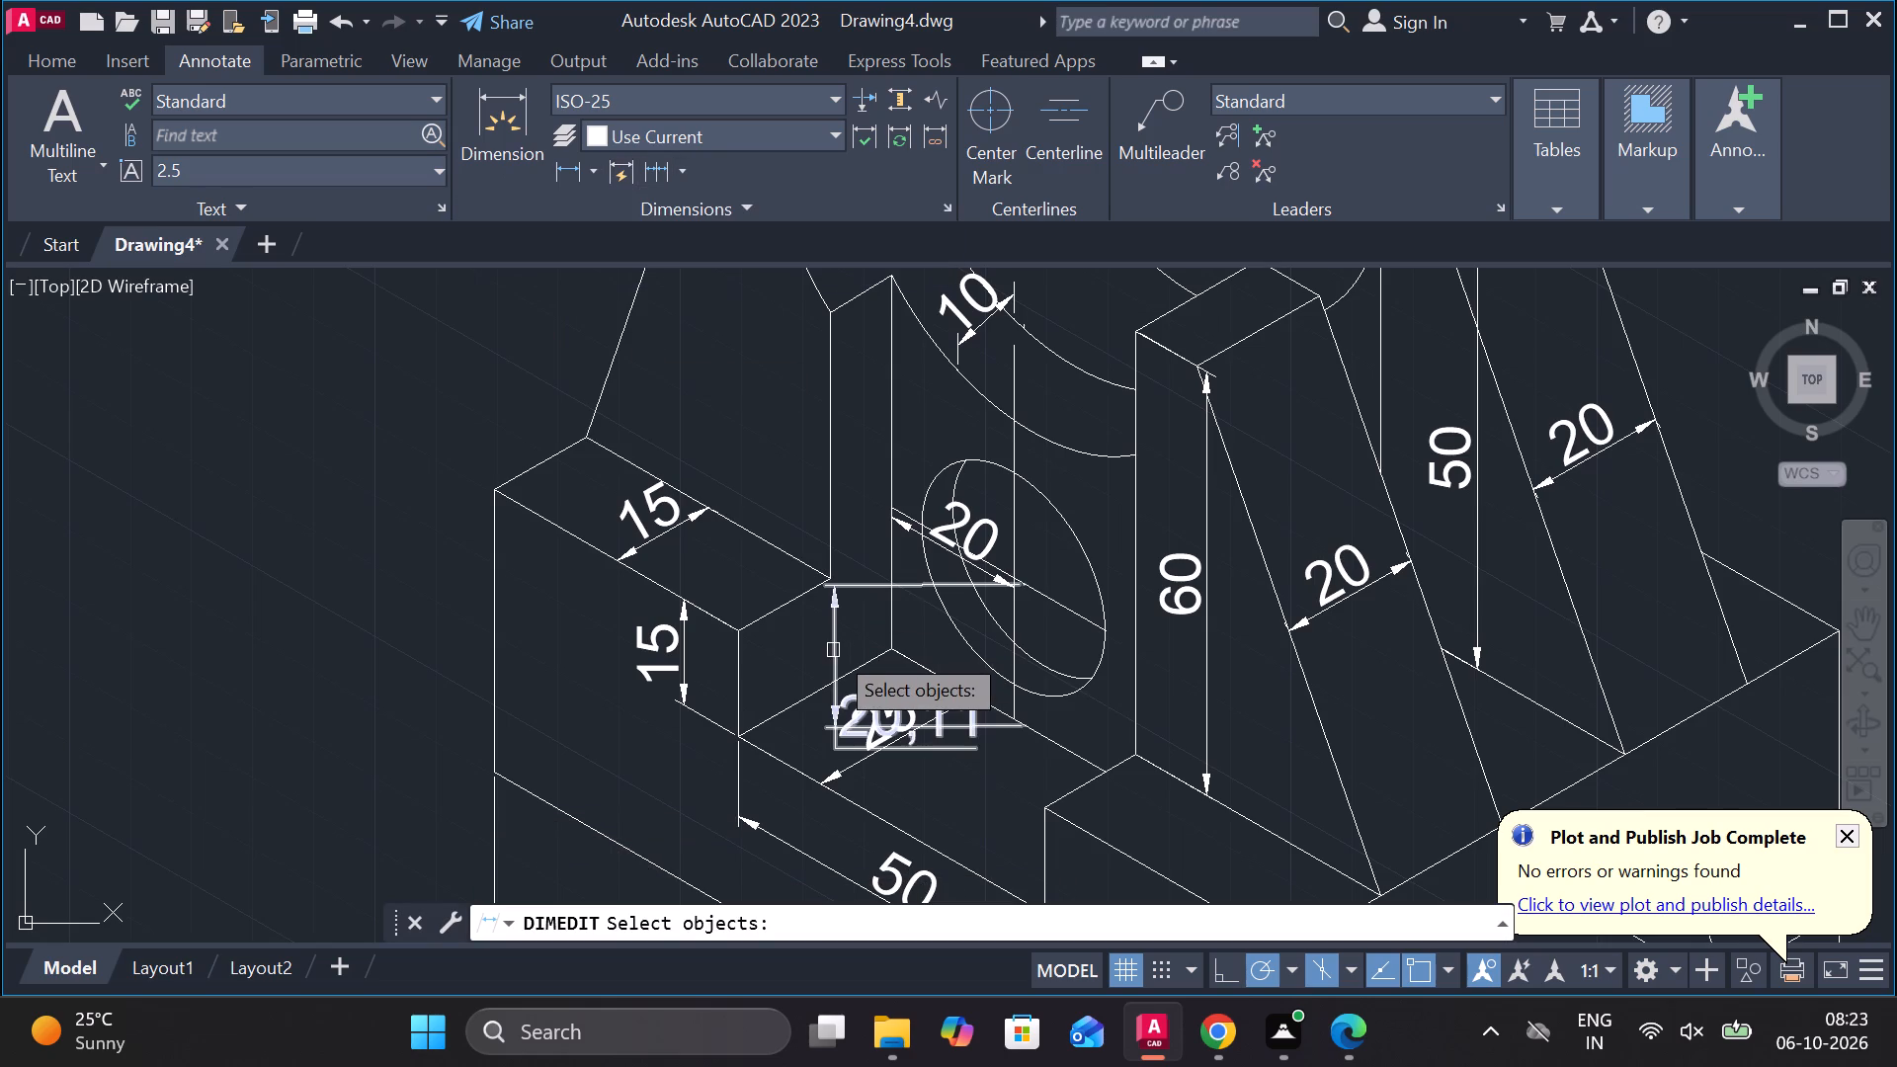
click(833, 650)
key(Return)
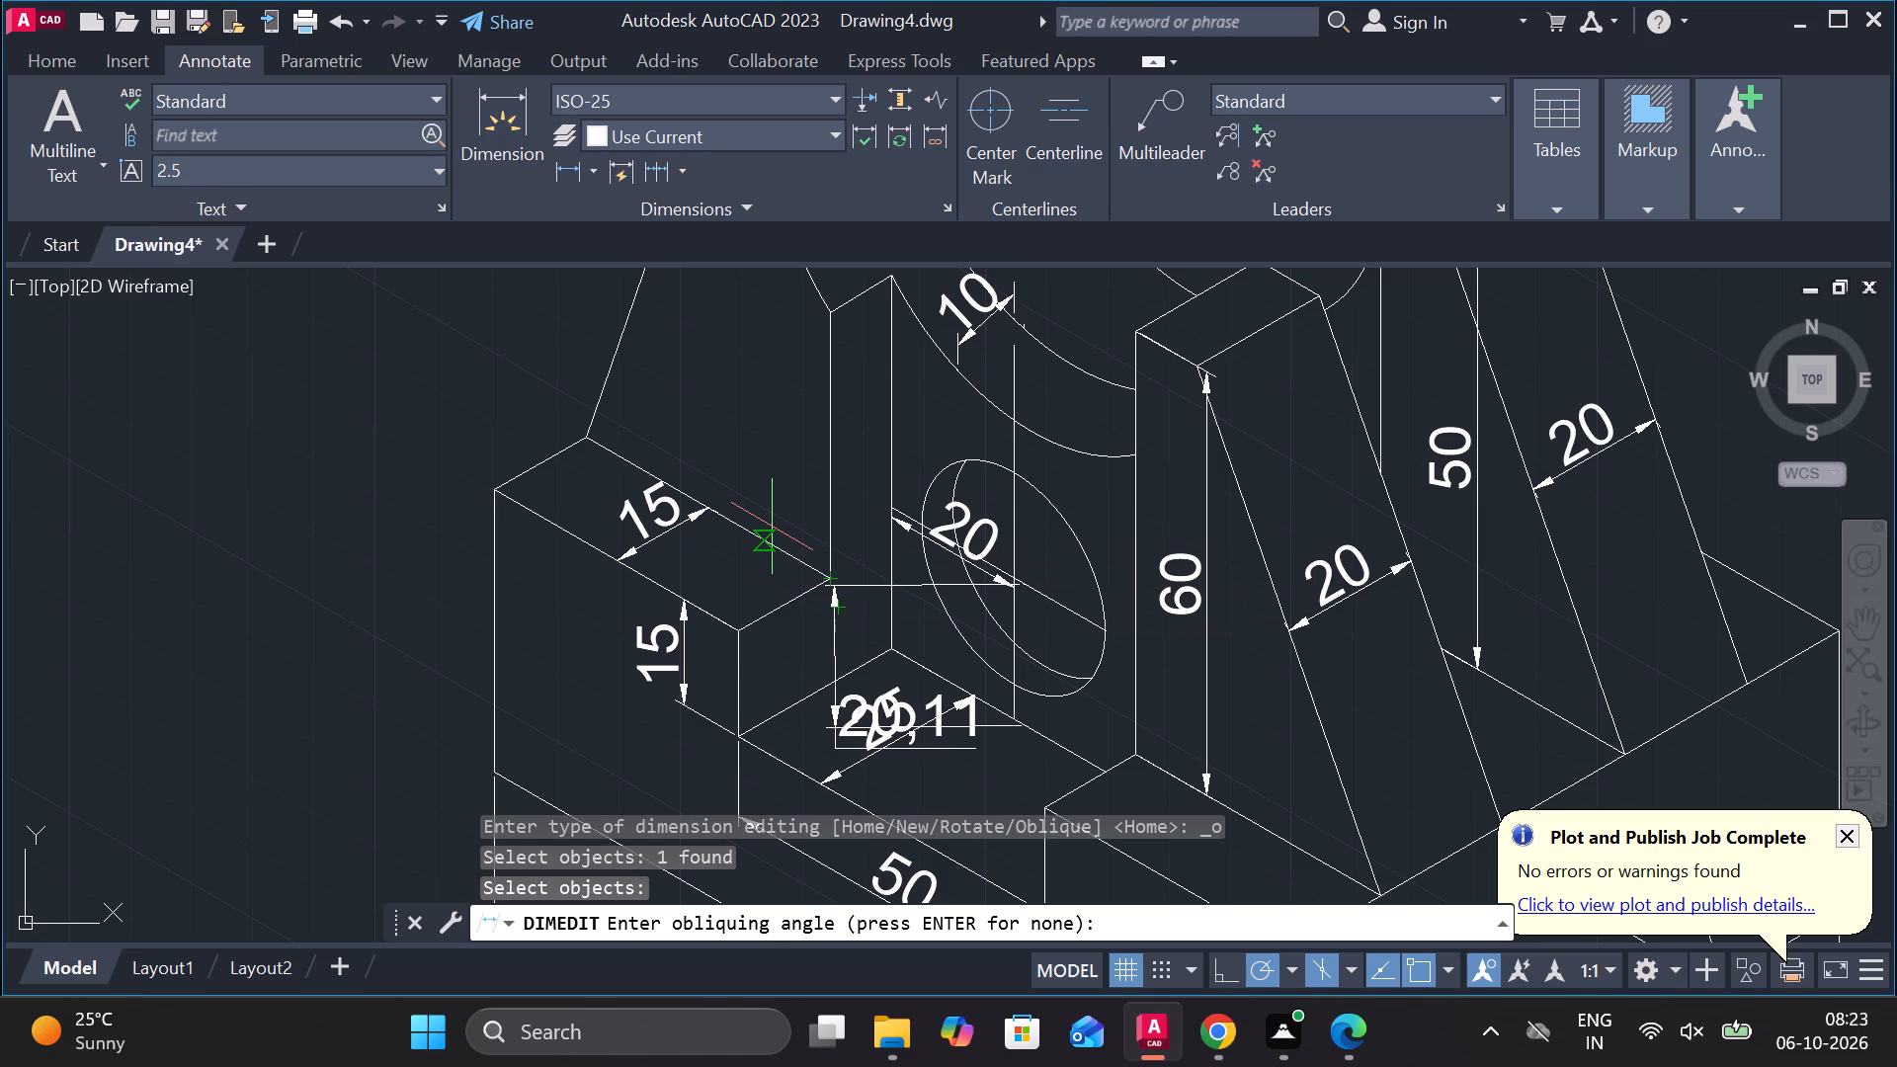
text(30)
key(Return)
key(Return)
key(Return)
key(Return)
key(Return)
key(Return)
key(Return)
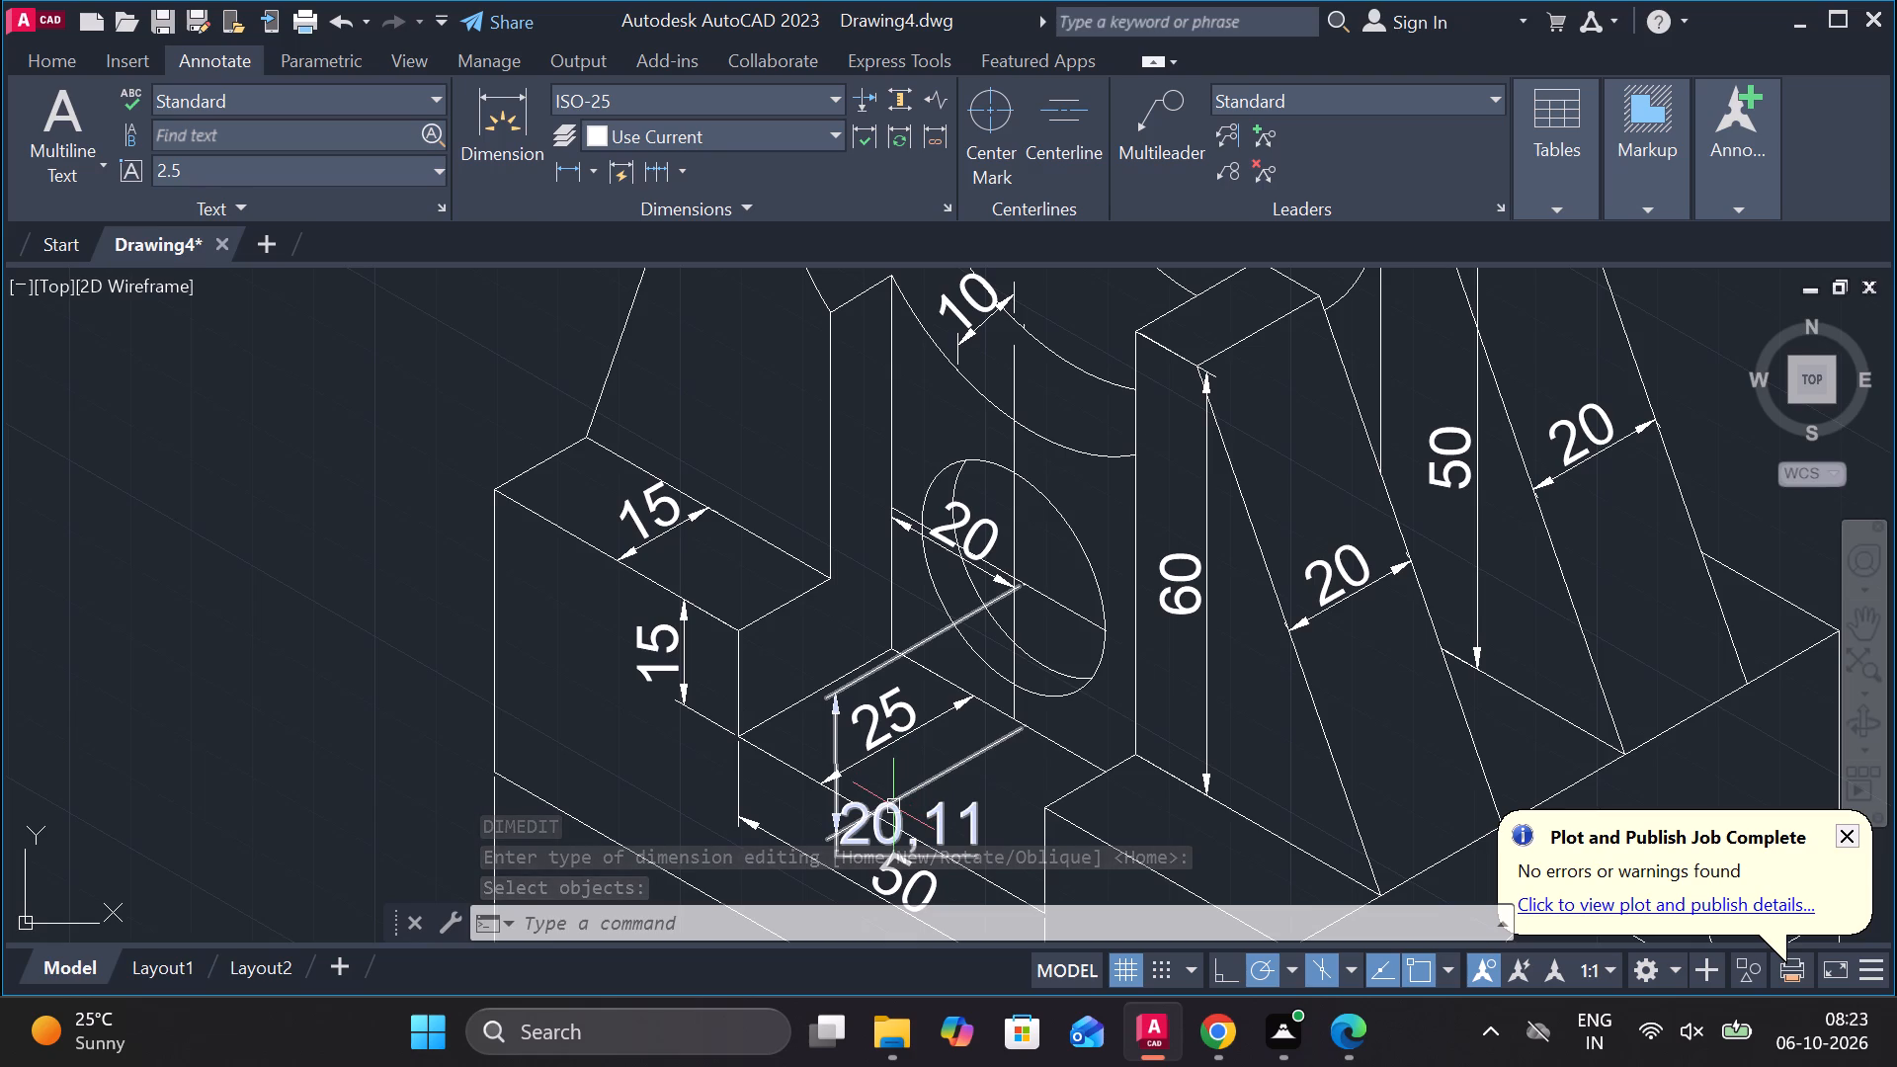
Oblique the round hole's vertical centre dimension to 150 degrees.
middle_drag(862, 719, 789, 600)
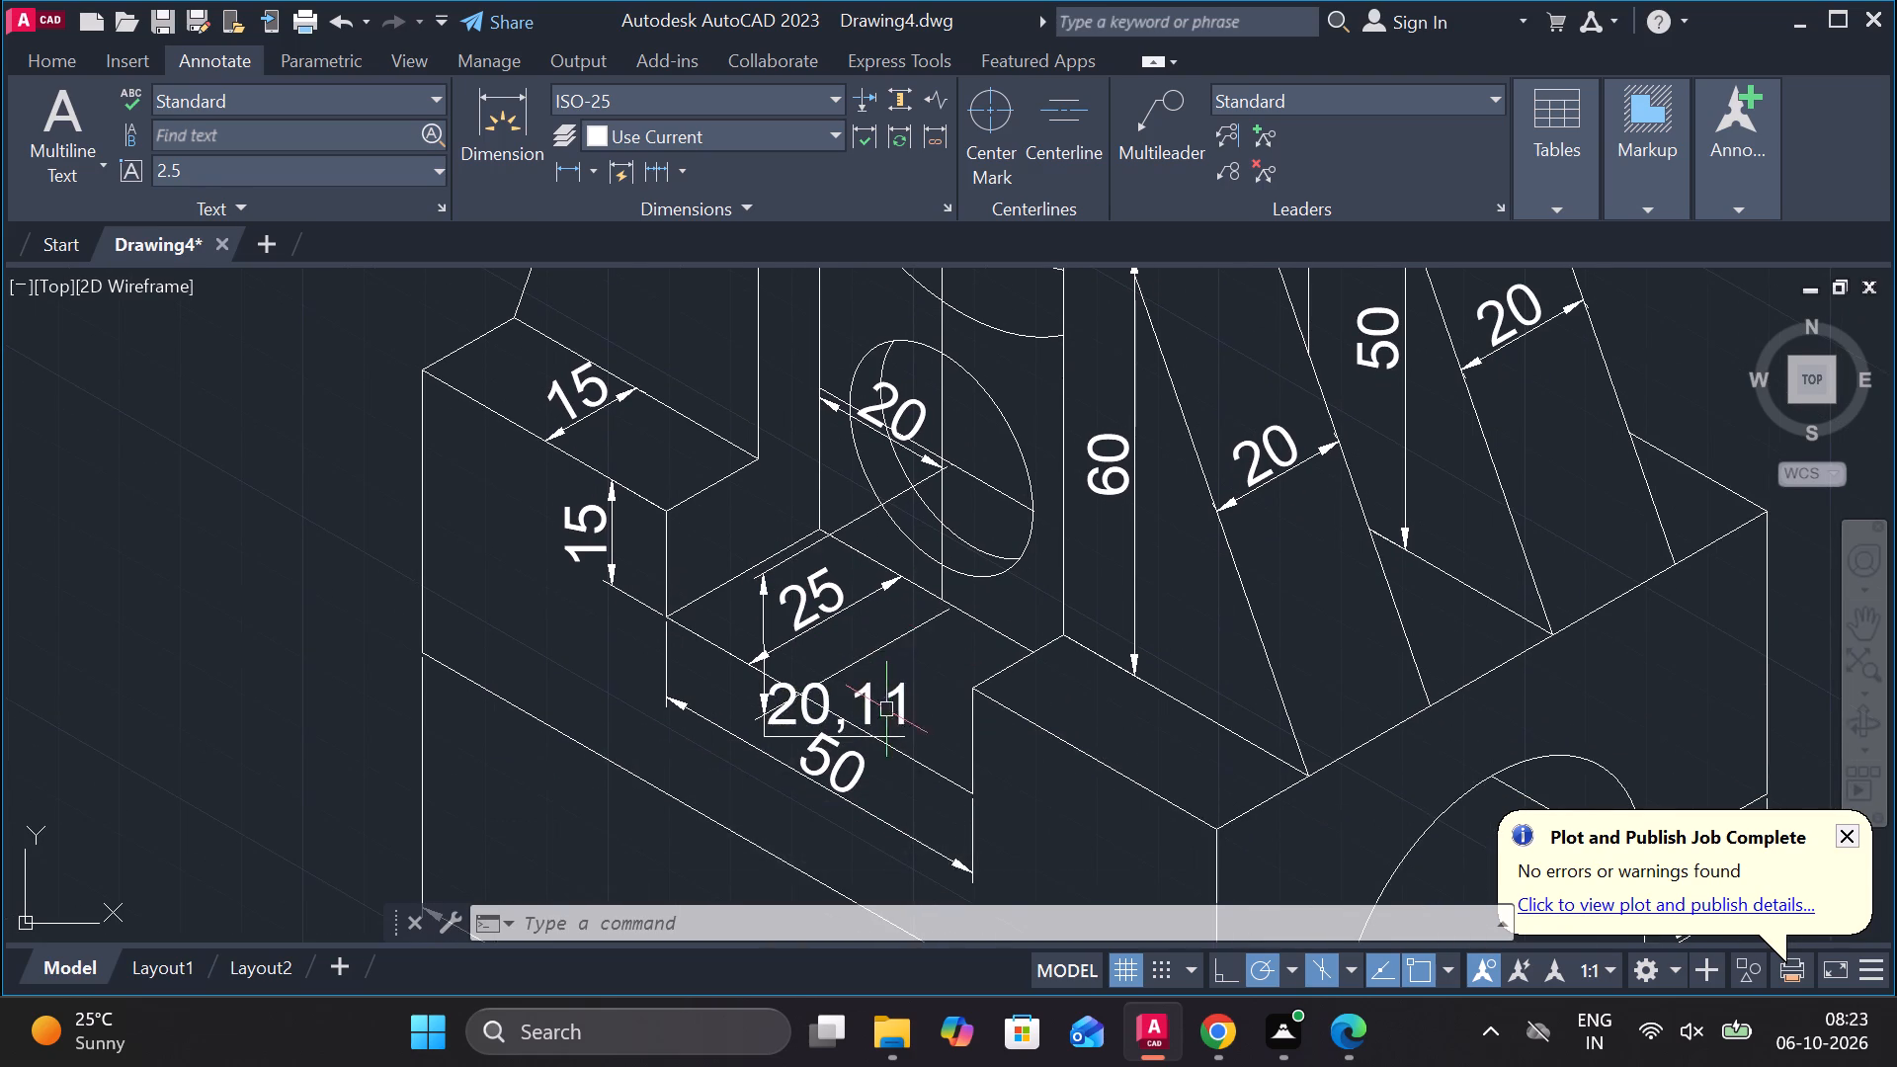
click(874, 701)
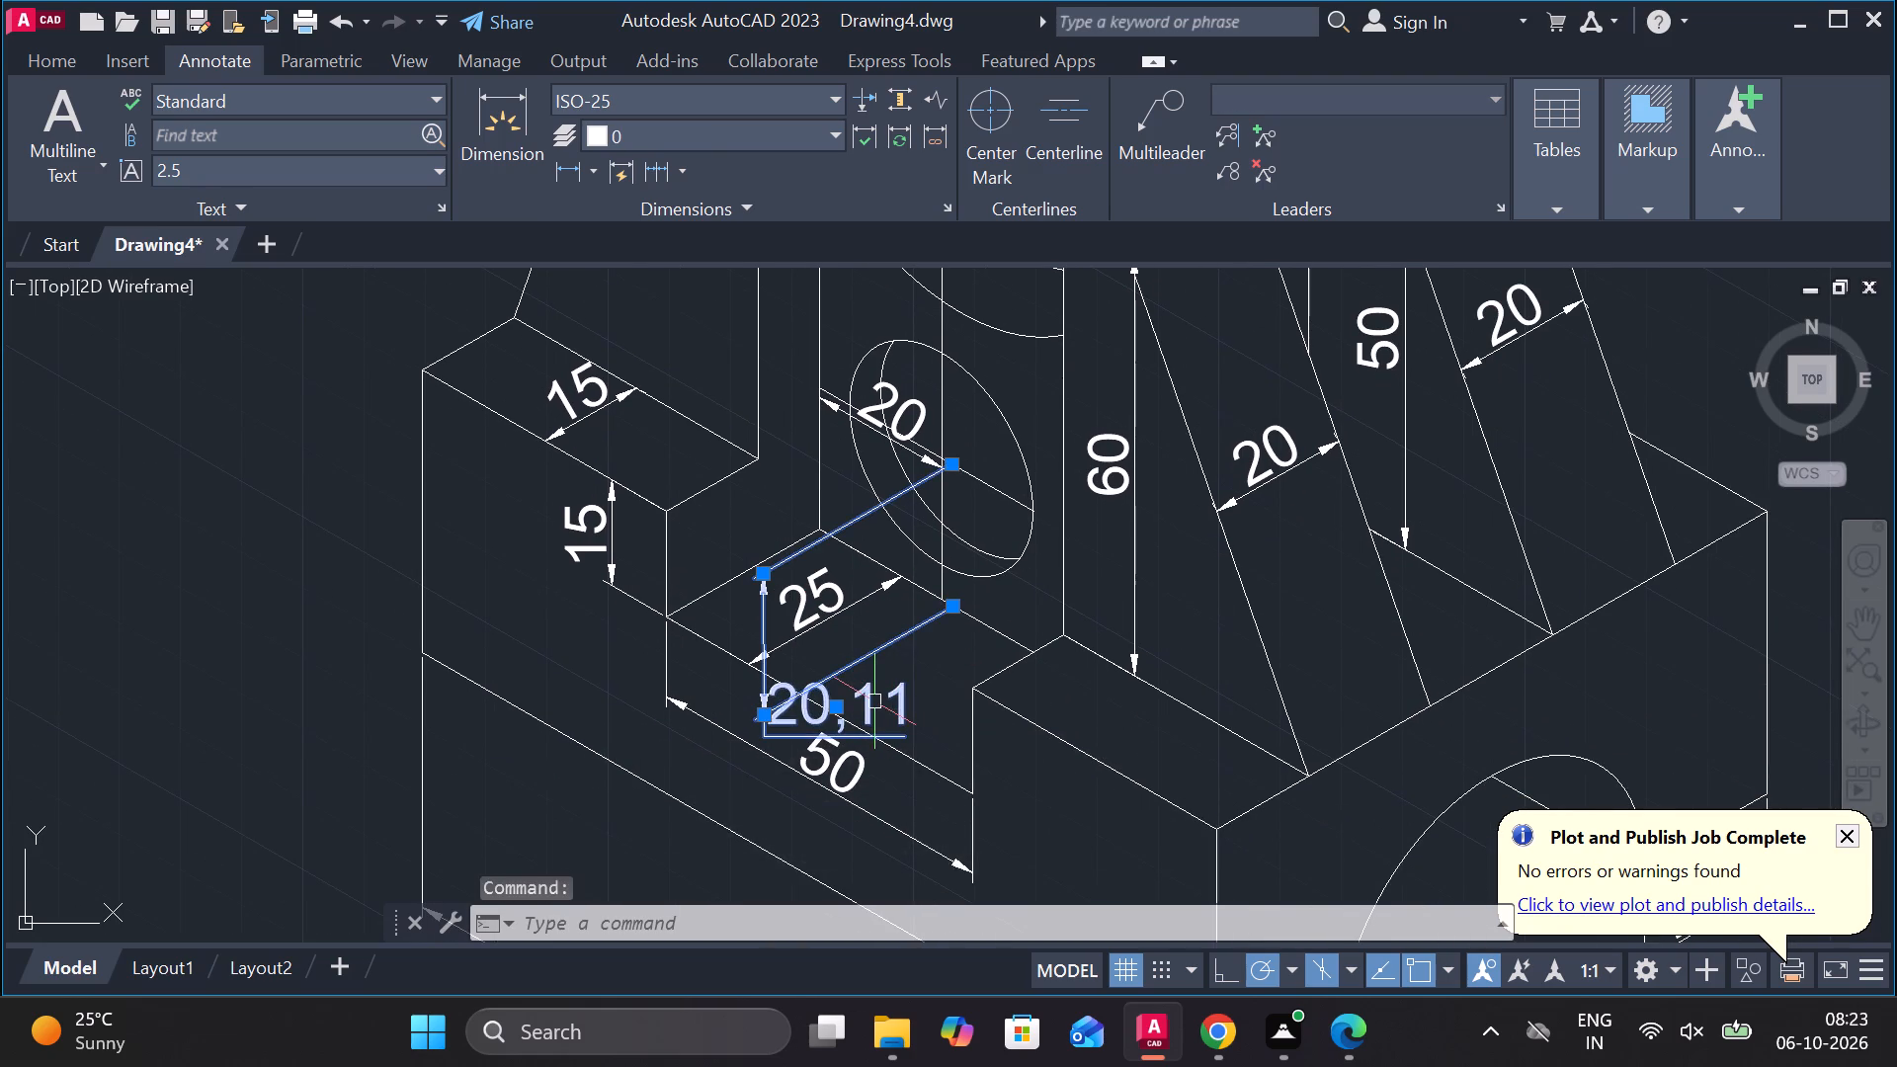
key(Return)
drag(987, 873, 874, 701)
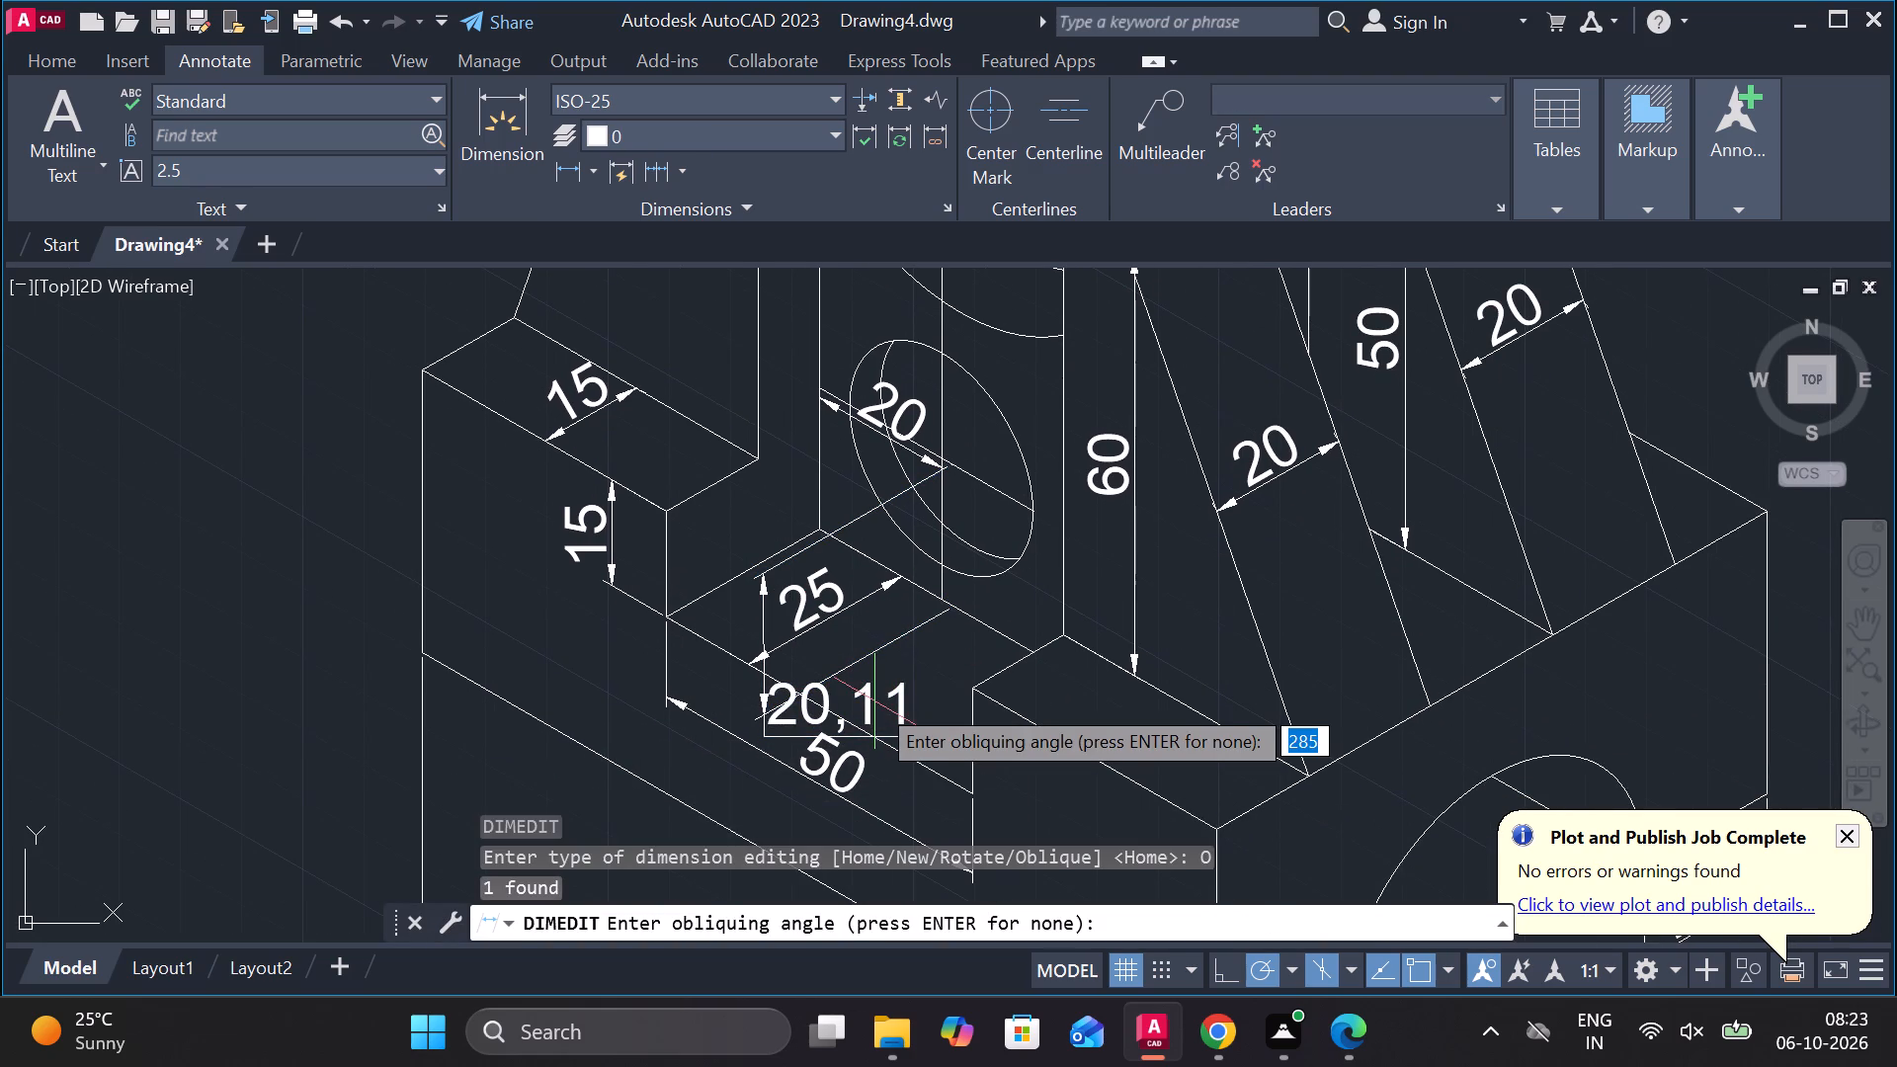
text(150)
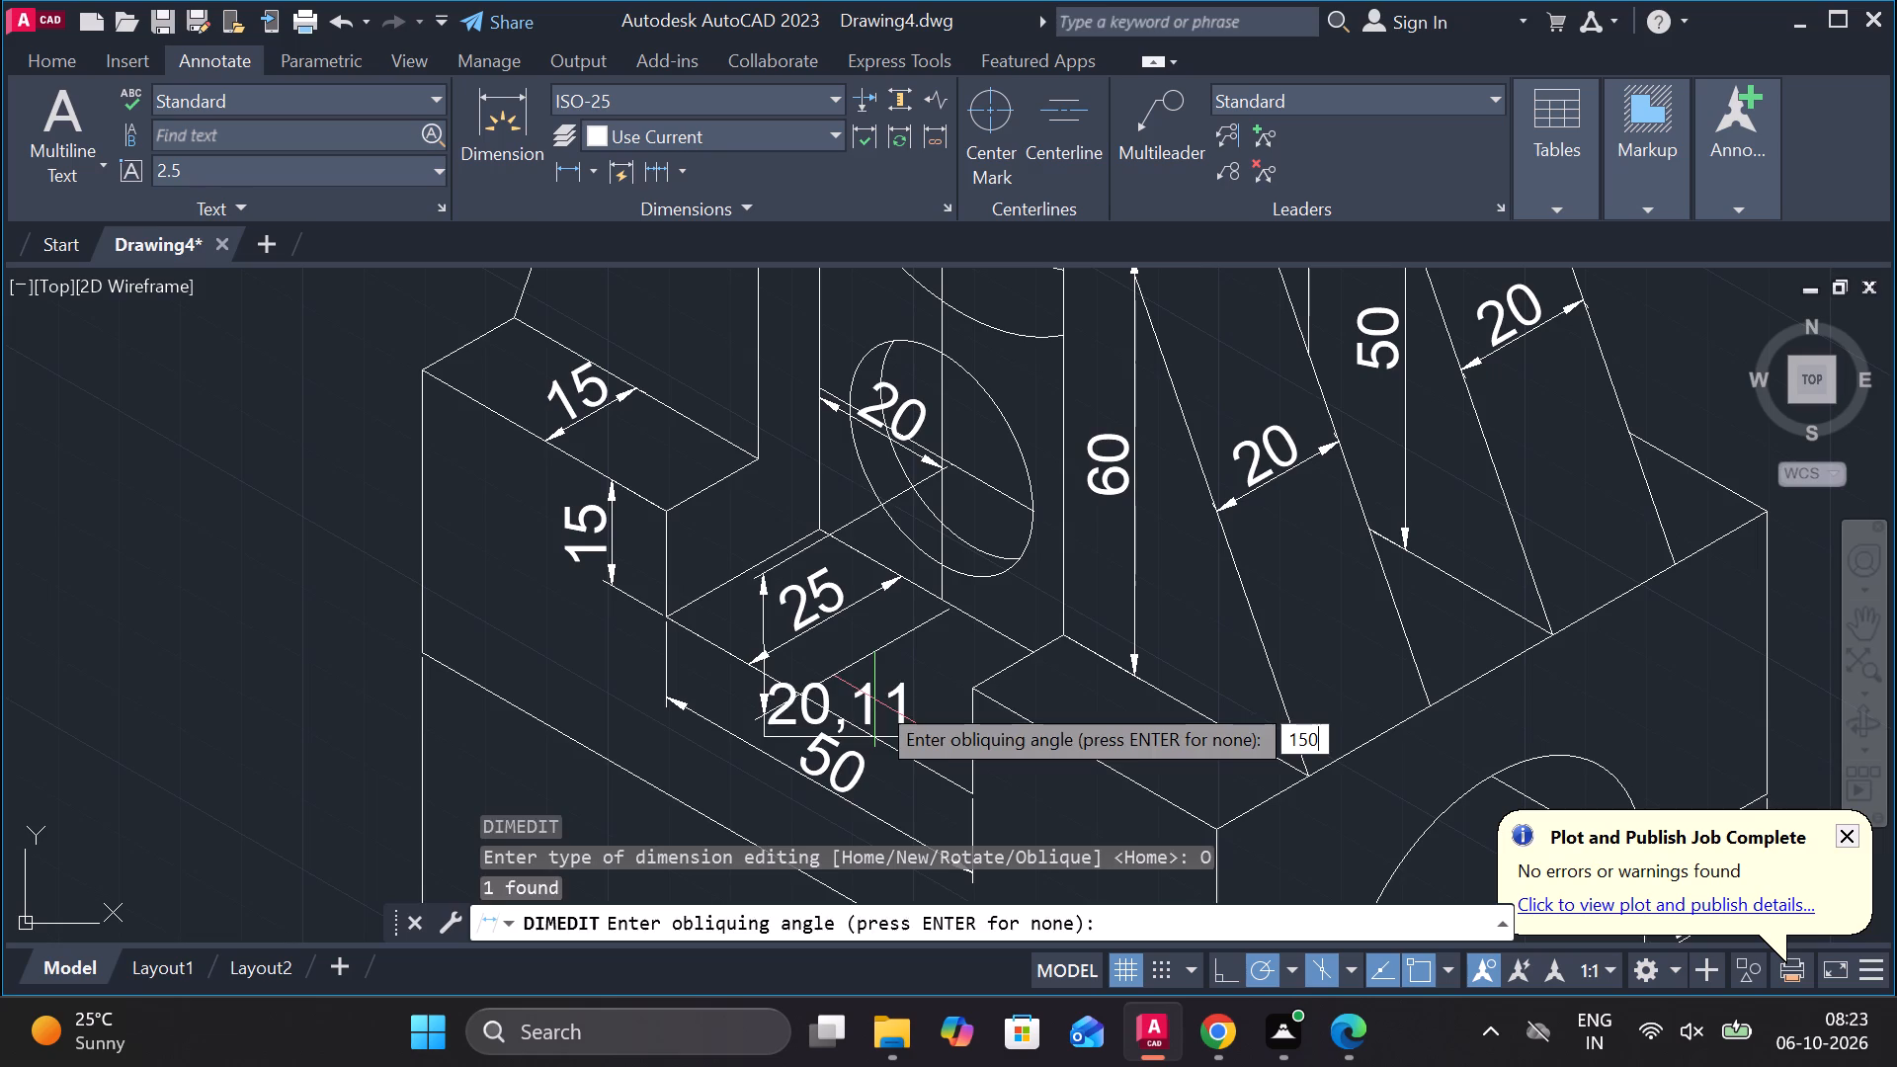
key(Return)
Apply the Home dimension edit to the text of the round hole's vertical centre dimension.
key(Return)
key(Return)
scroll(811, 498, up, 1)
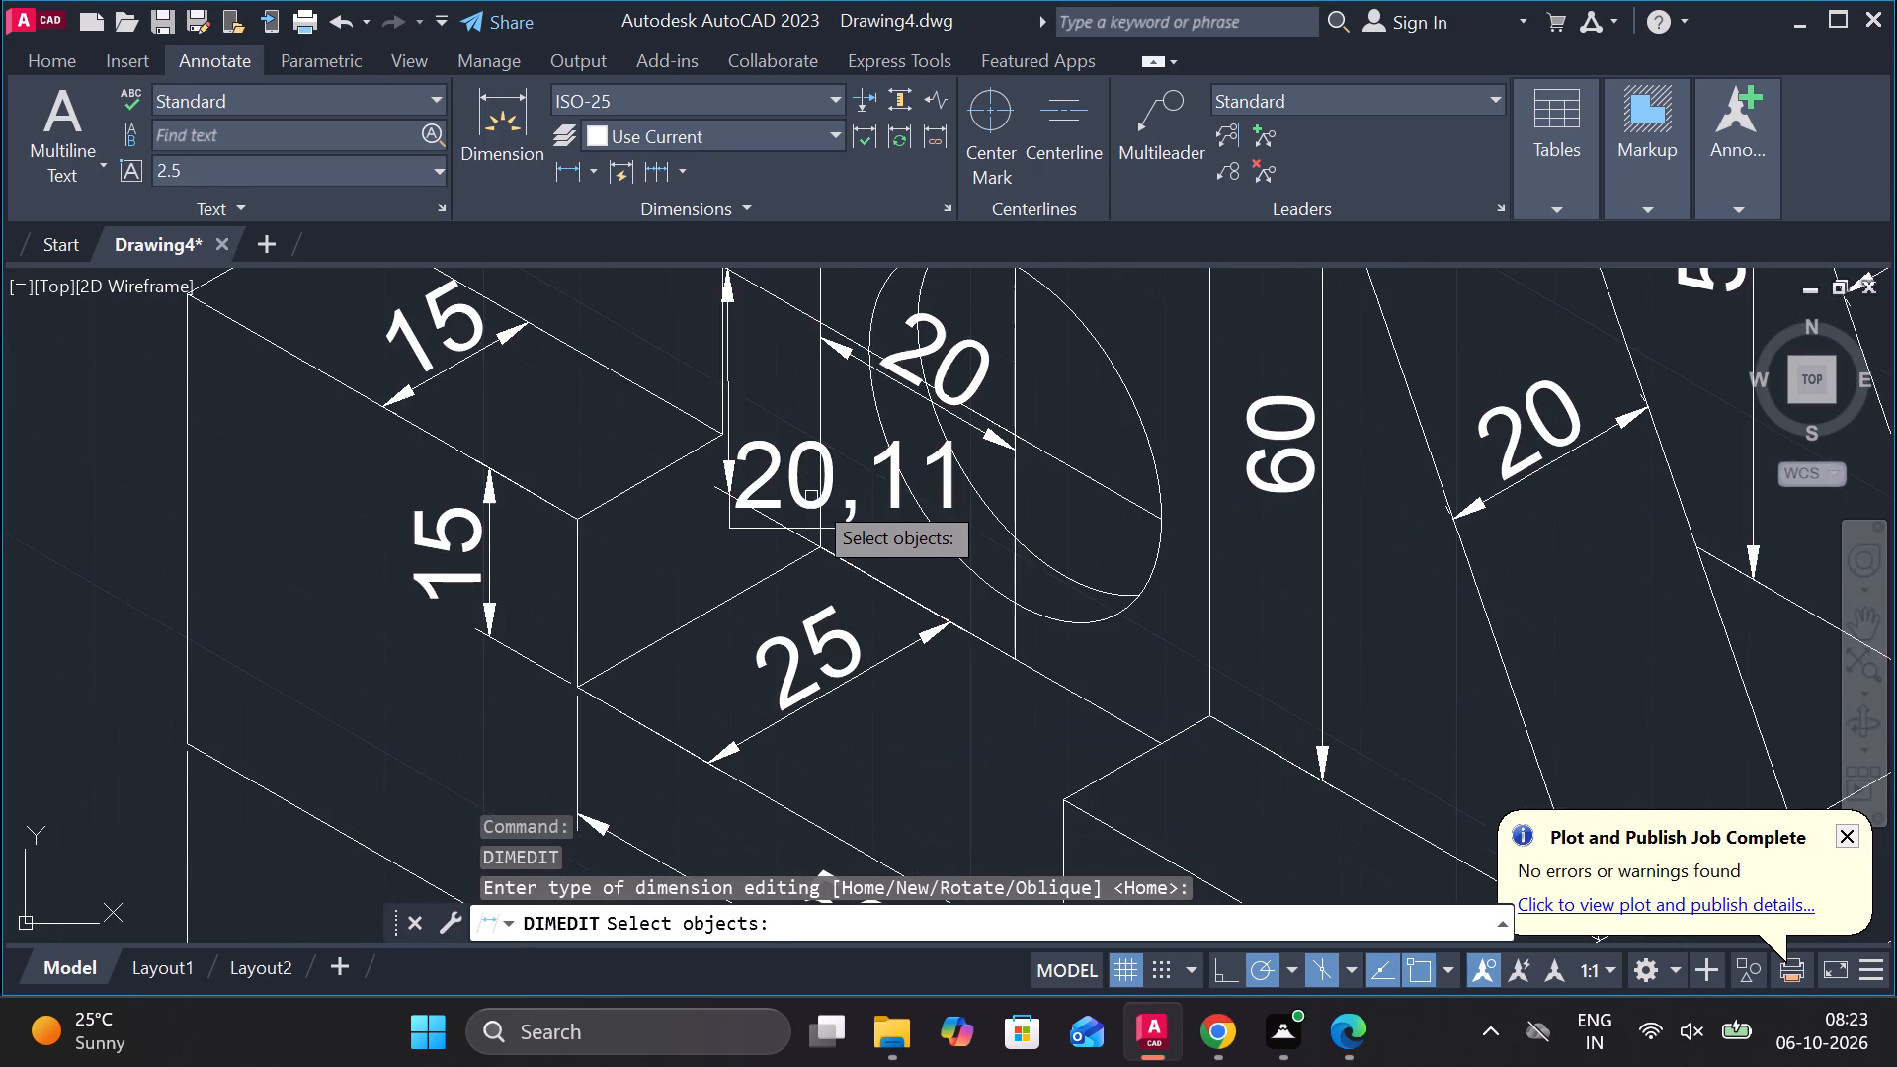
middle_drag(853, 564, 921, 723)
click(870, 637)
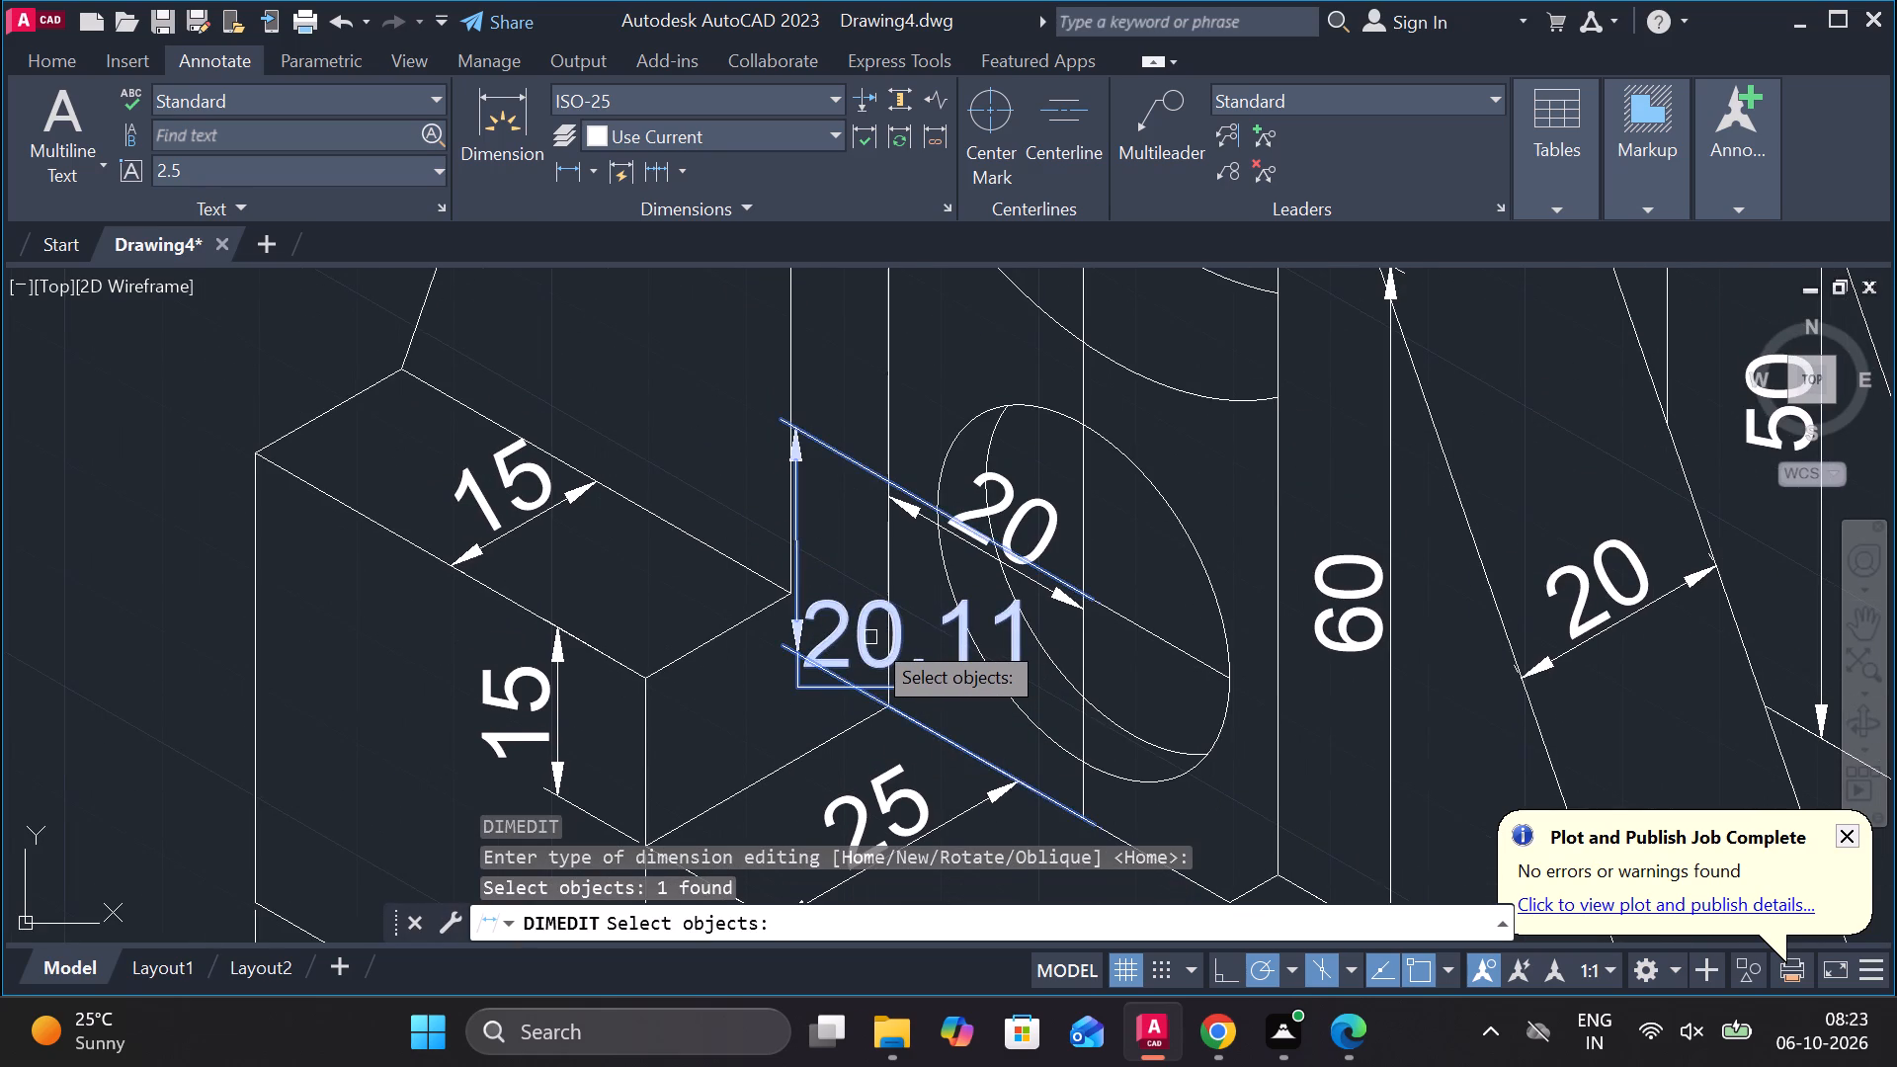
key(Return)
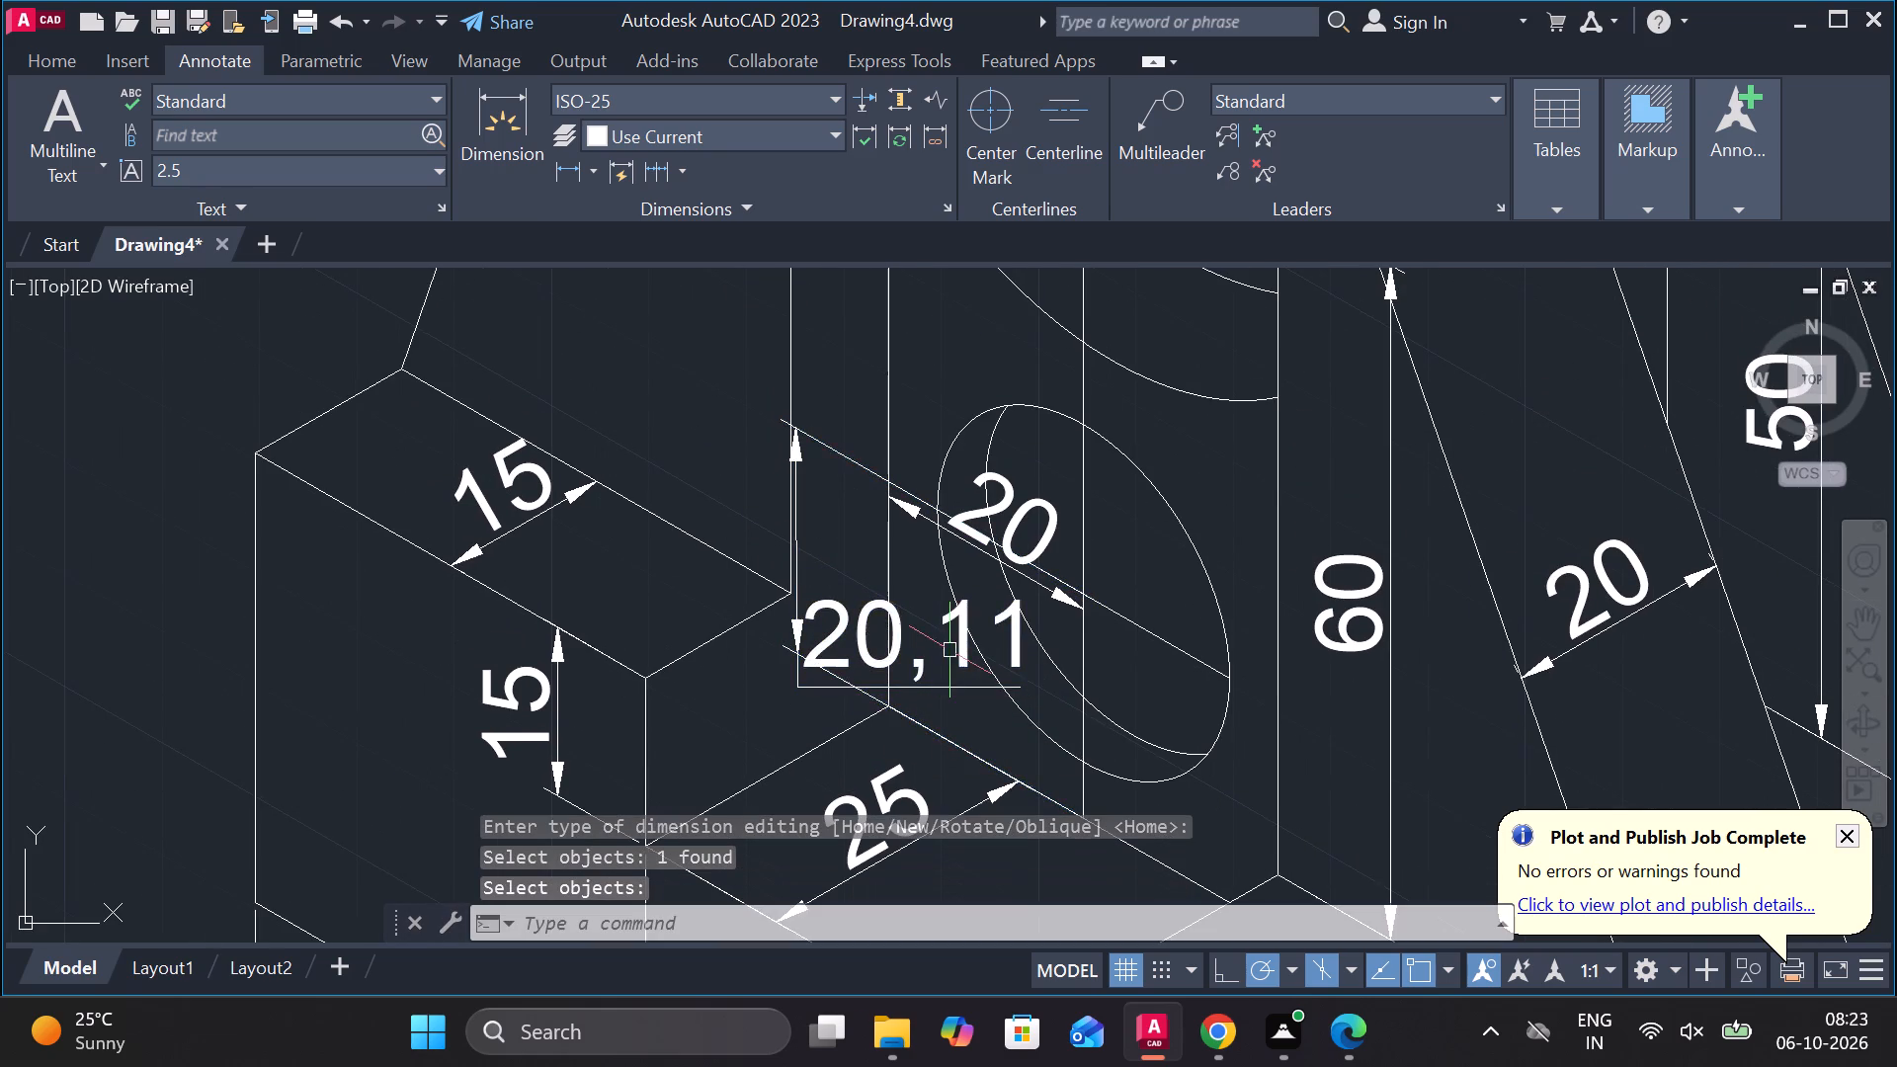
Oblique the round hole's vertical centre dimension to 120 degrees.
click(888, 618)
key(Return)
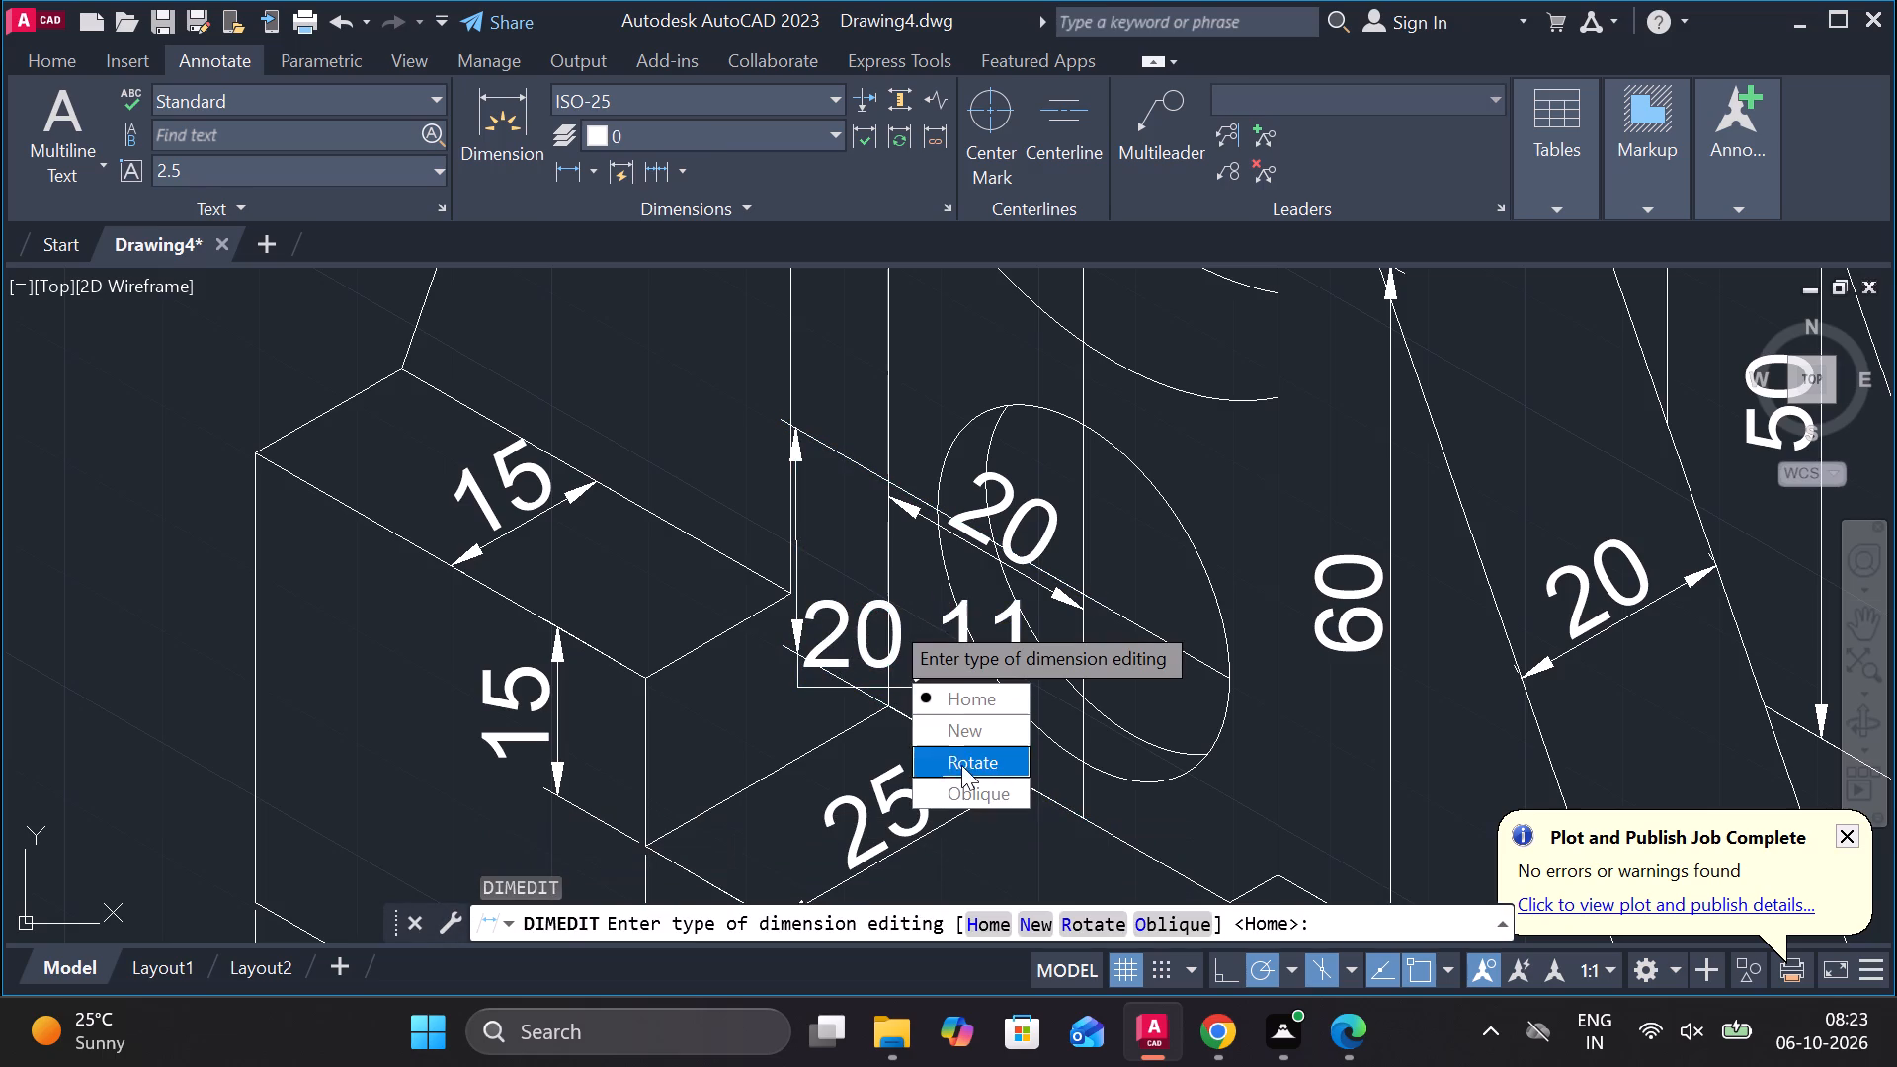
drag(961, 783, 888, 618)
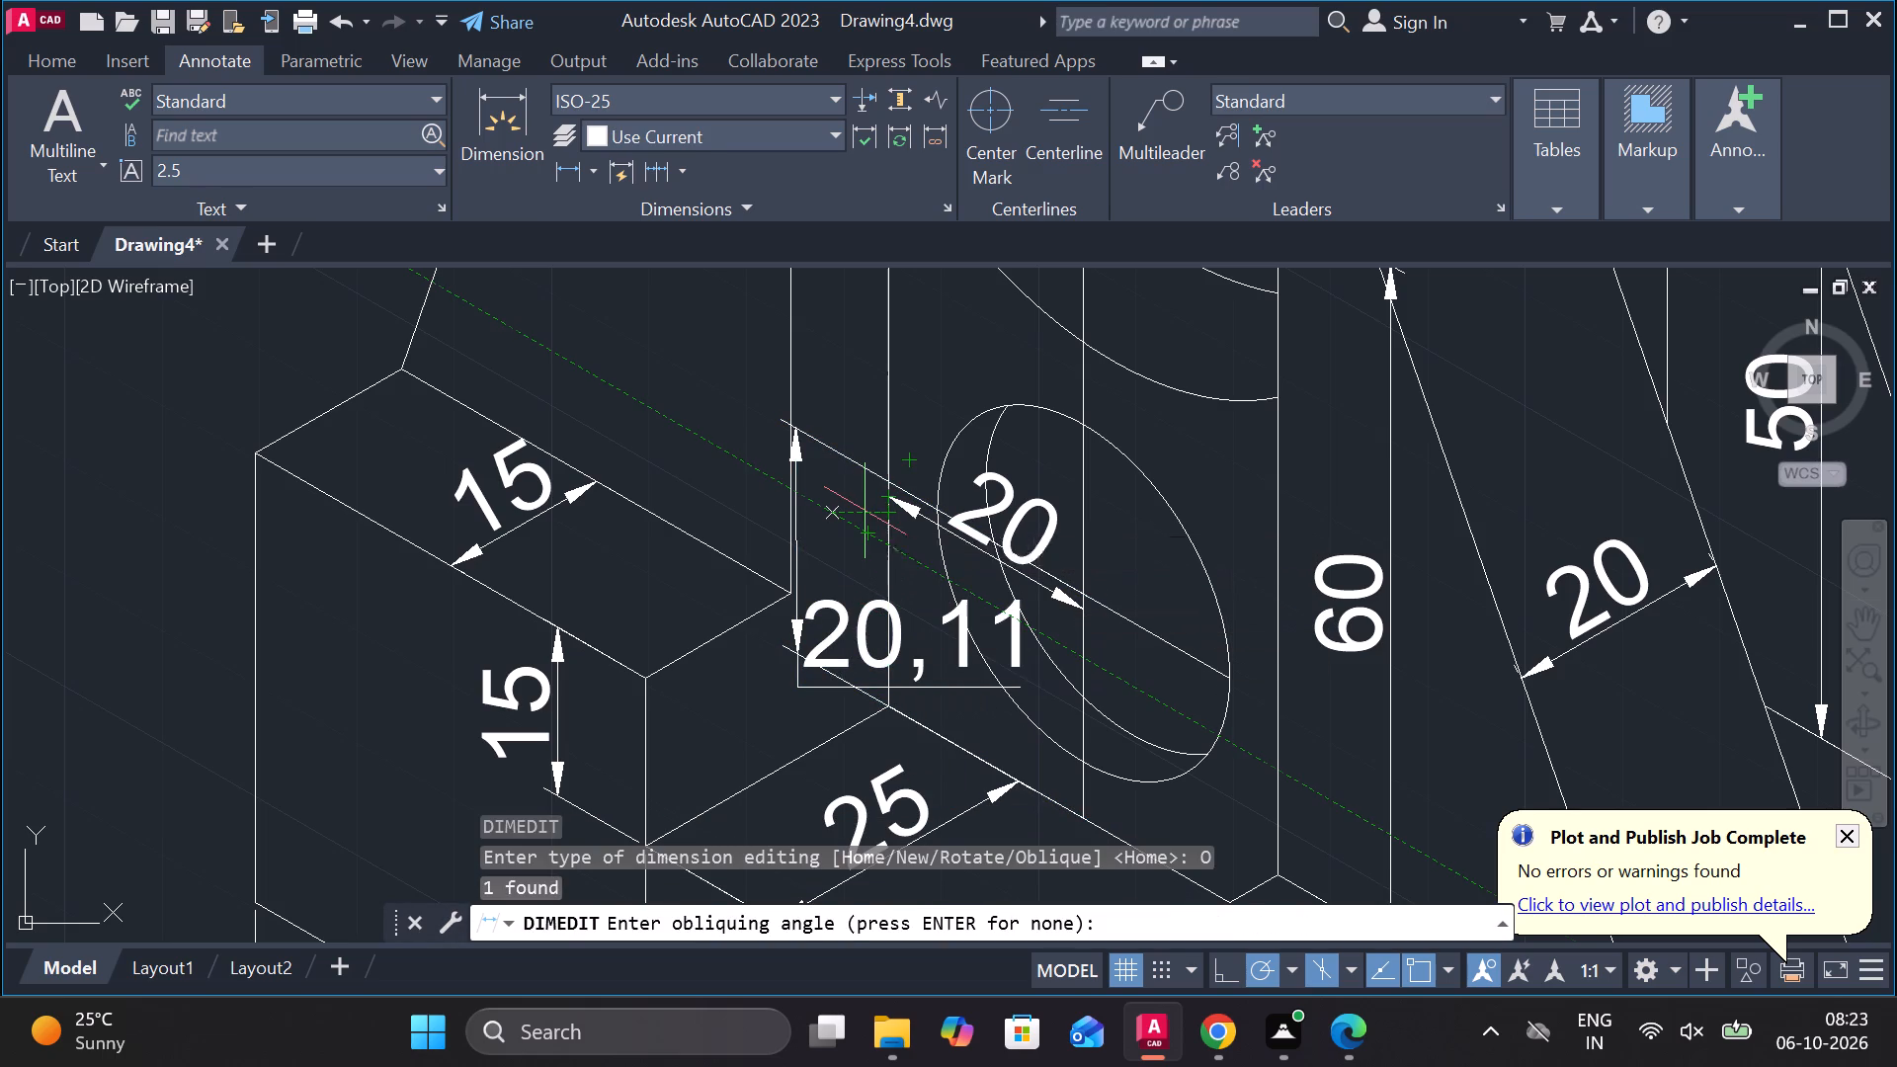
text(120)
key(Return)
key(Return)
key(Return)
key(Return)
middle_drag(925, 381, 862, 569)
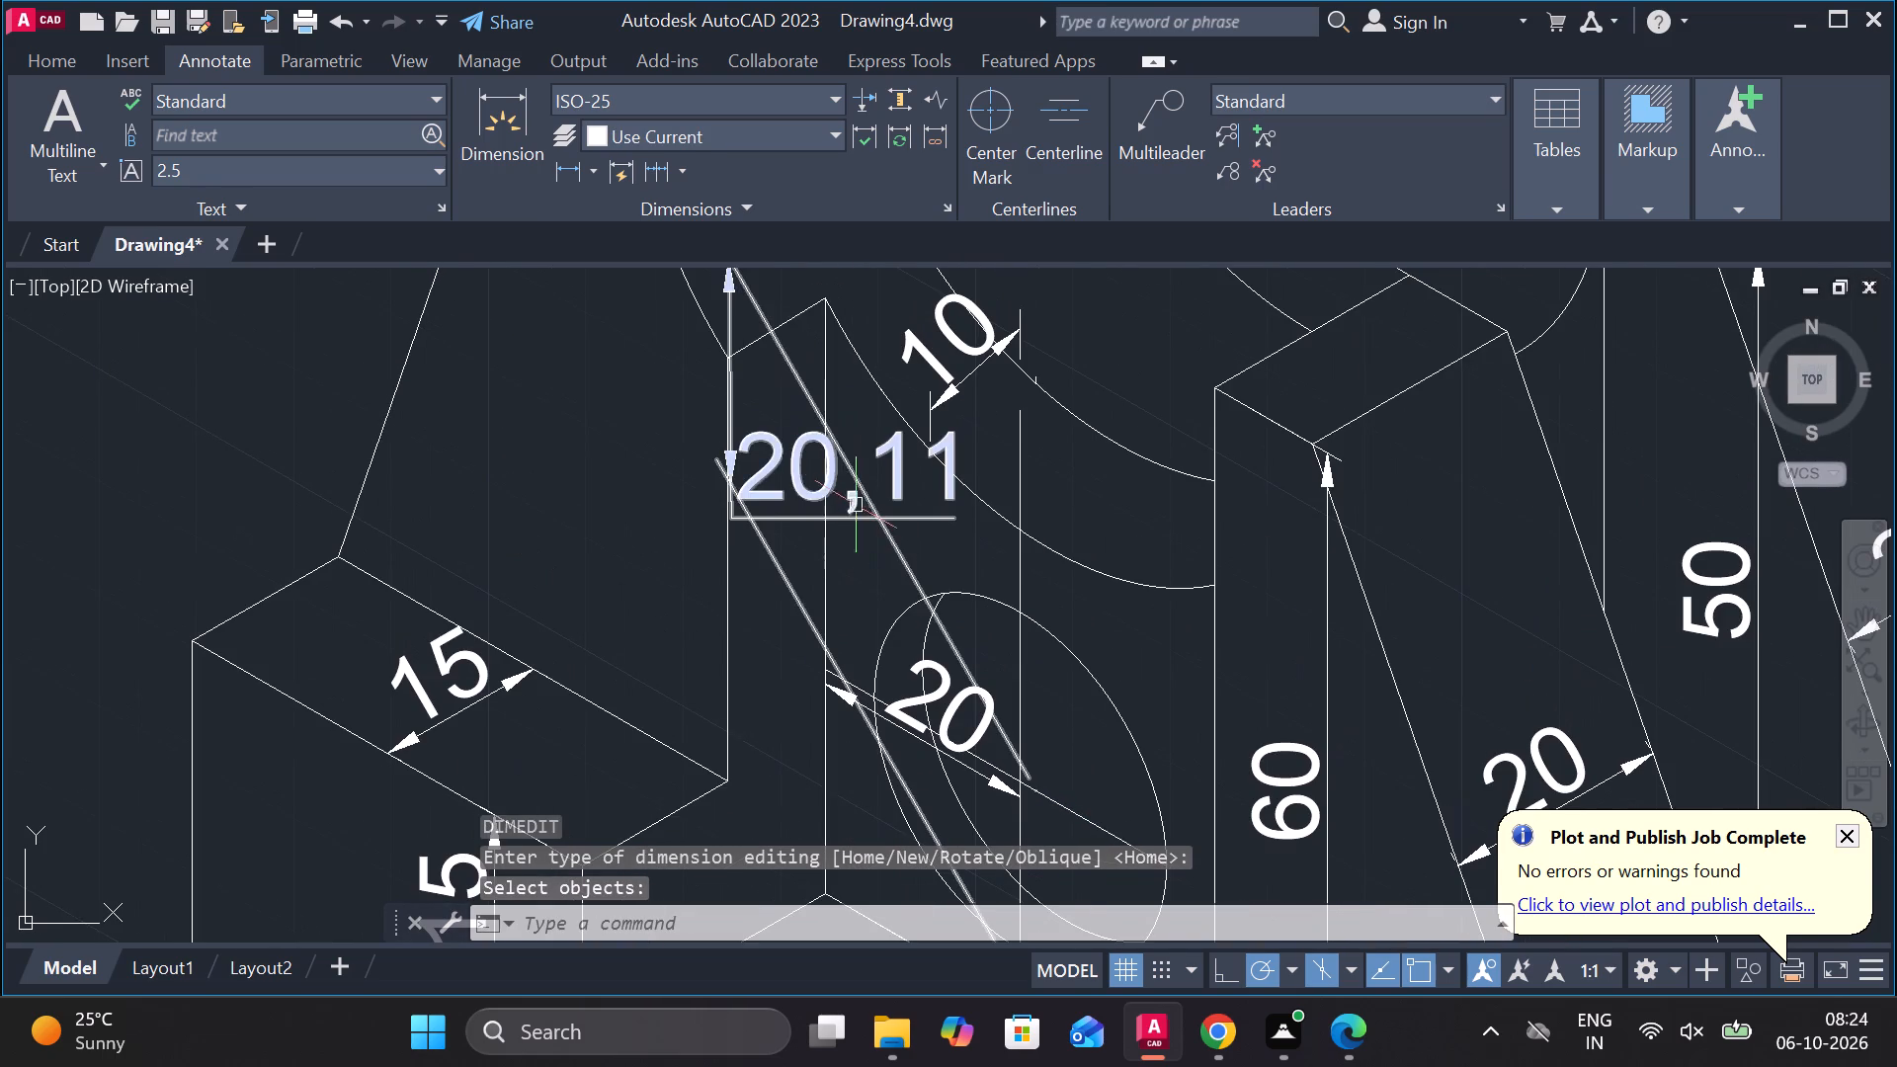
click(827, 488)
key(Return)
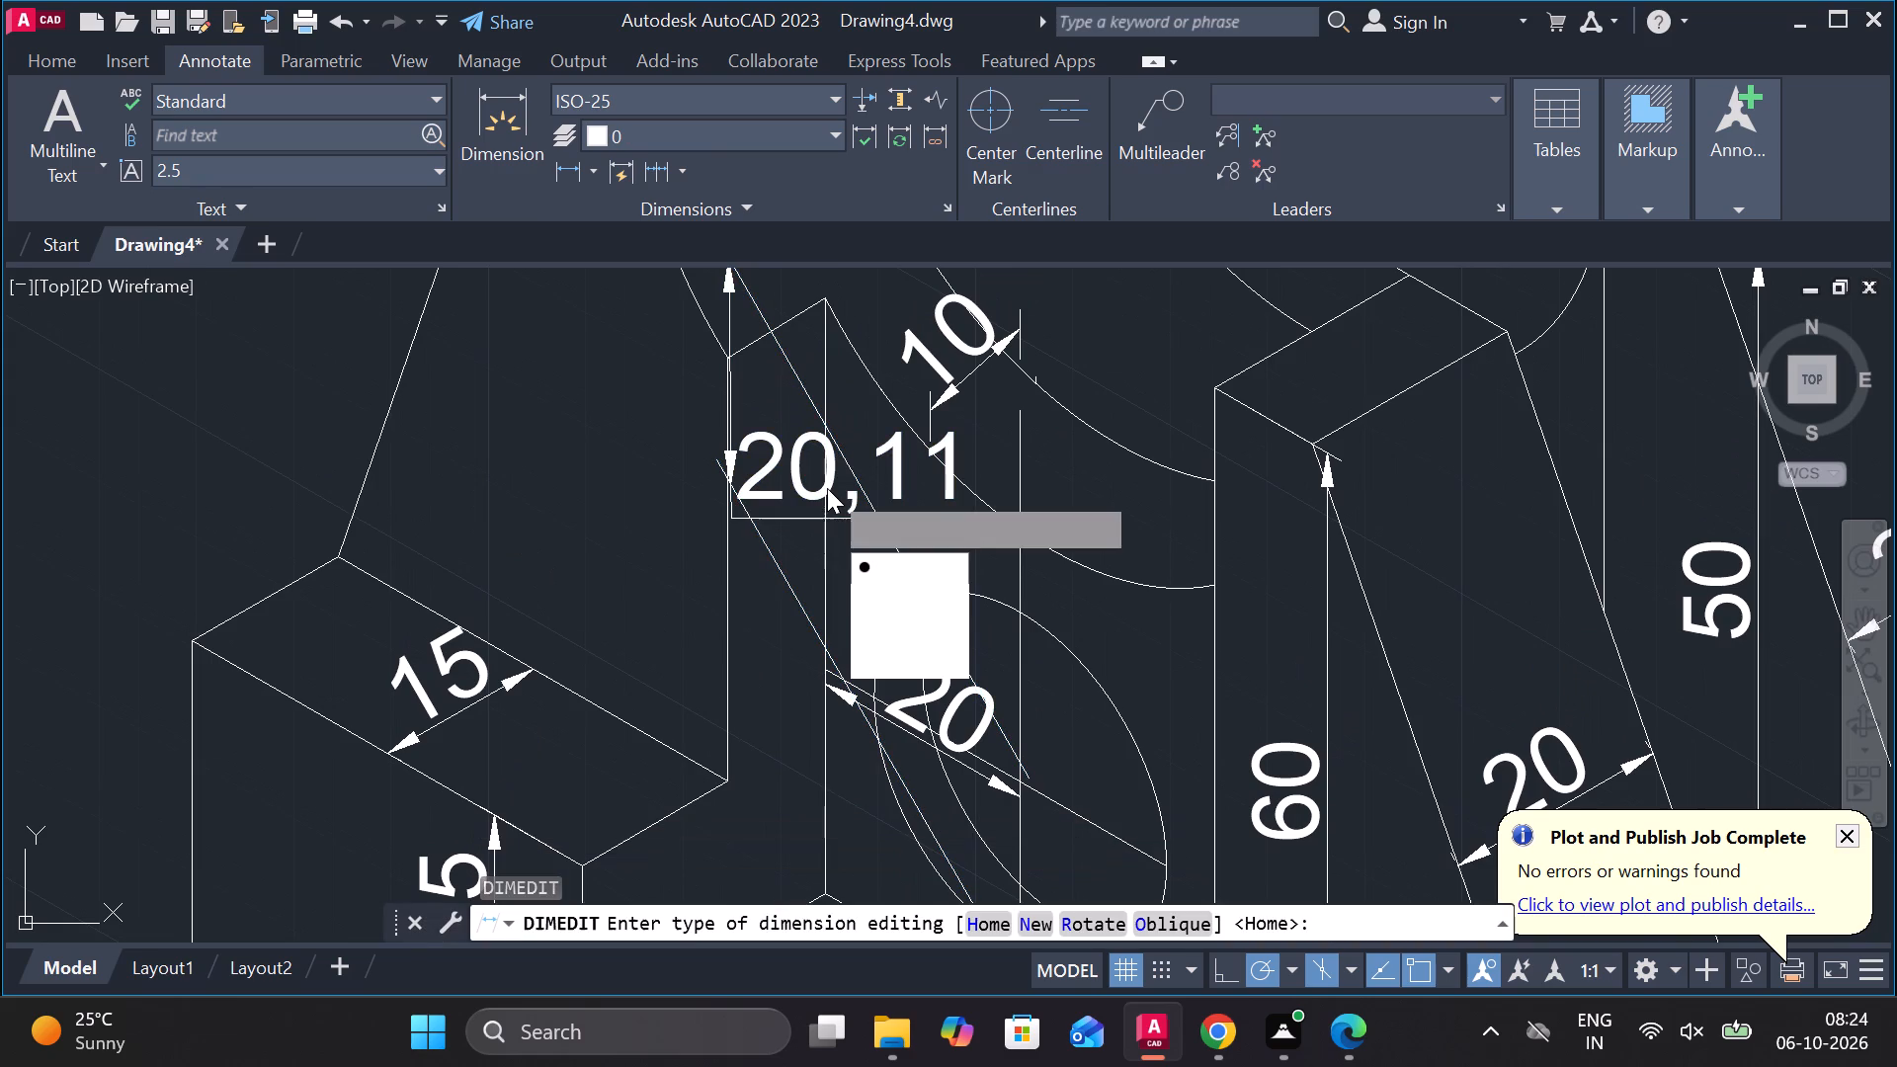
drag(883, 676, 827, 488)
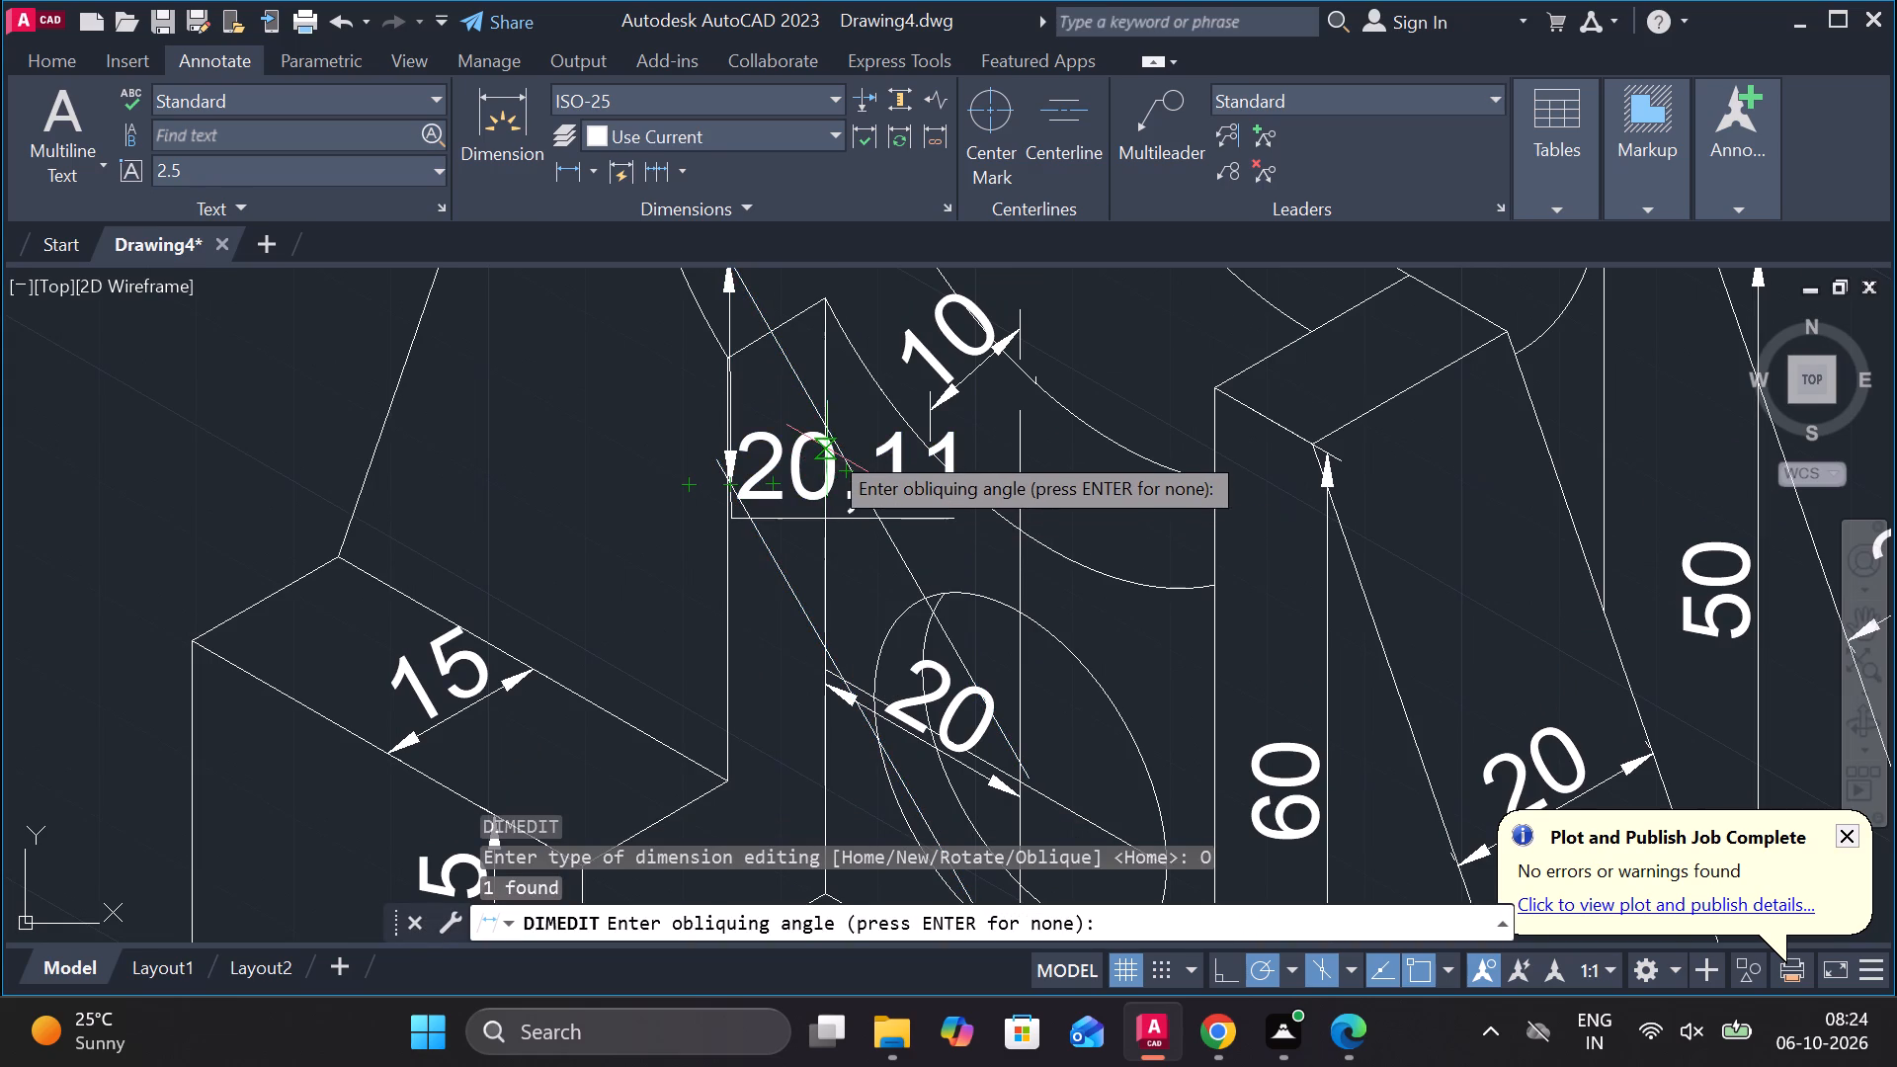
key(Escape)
Erase the vertical dimension between the round hole's centre and the wall's bottom edge.
click(823, 469)
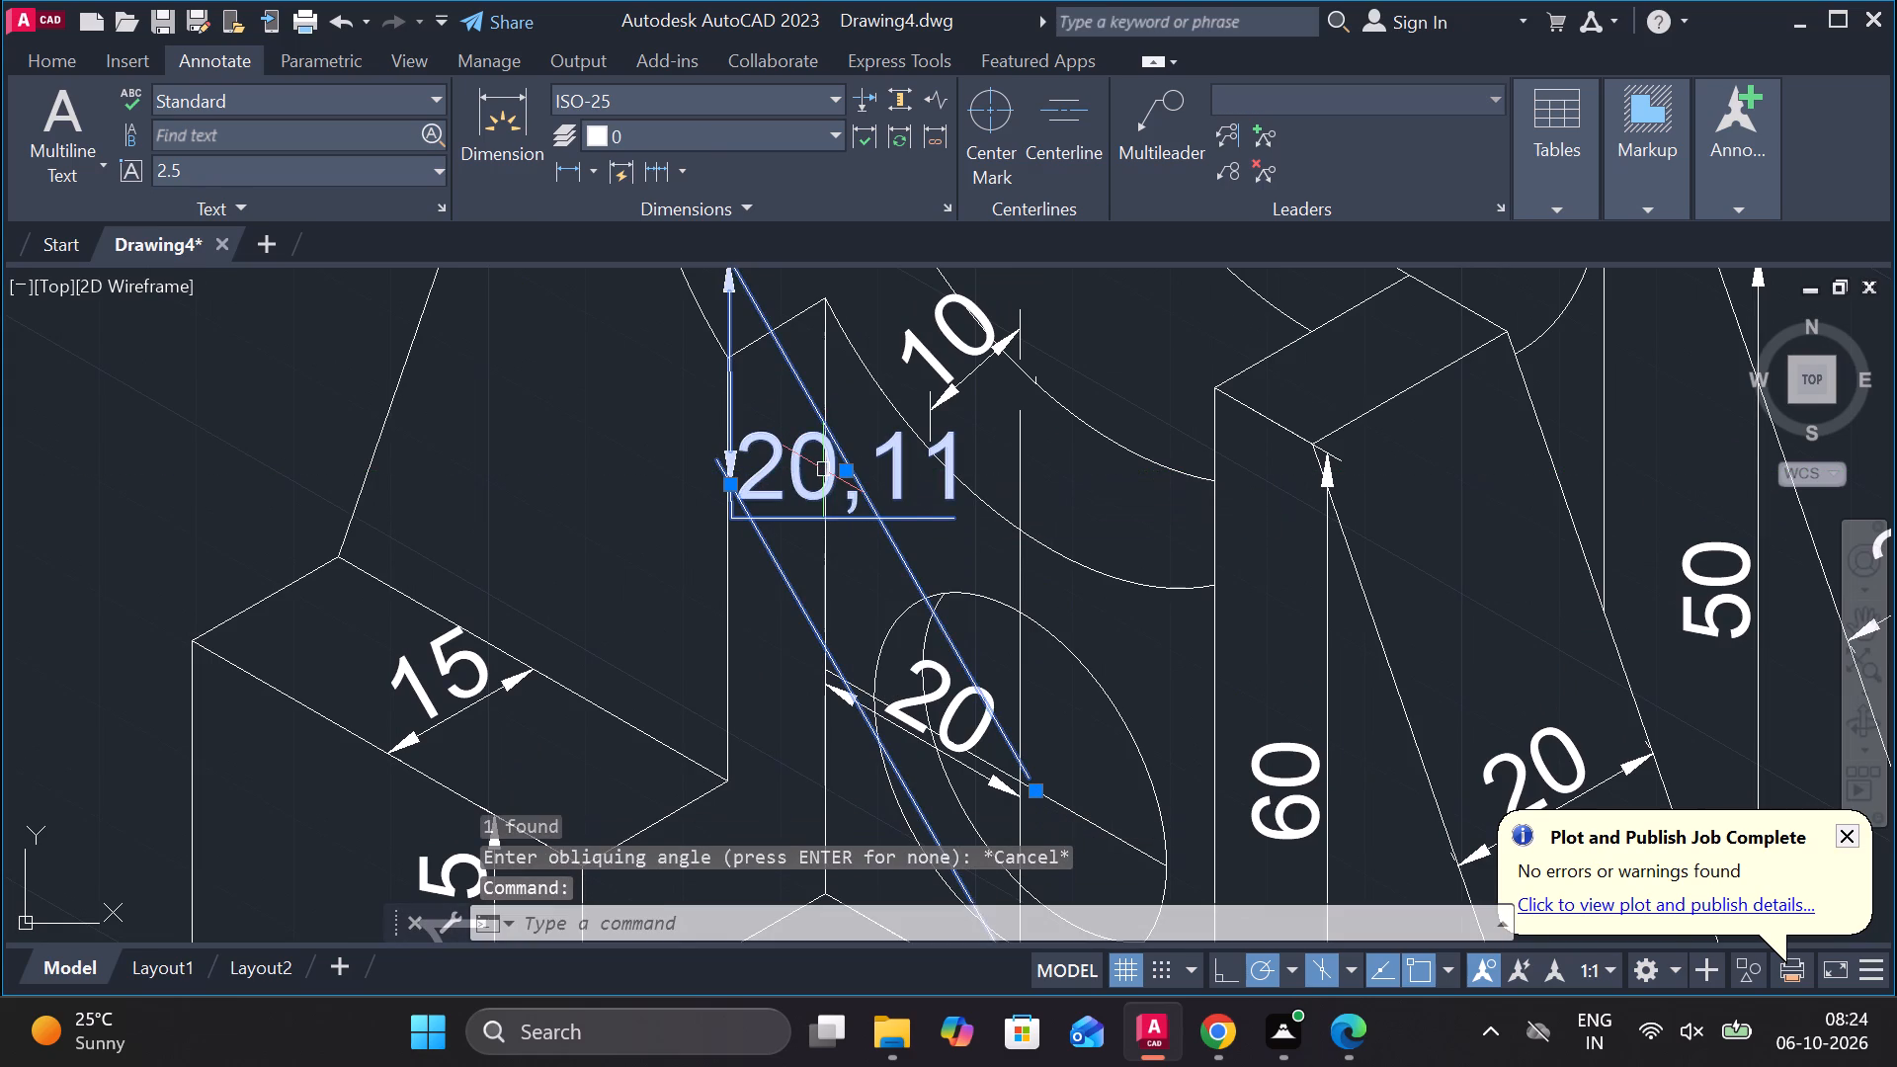
key(e)
key(Return)
Add an aligned vertical dimension from the round hole's centre to the wall's bottom edge, with its dimension line beside the centre line.
scroll(823, 469, down, 1)
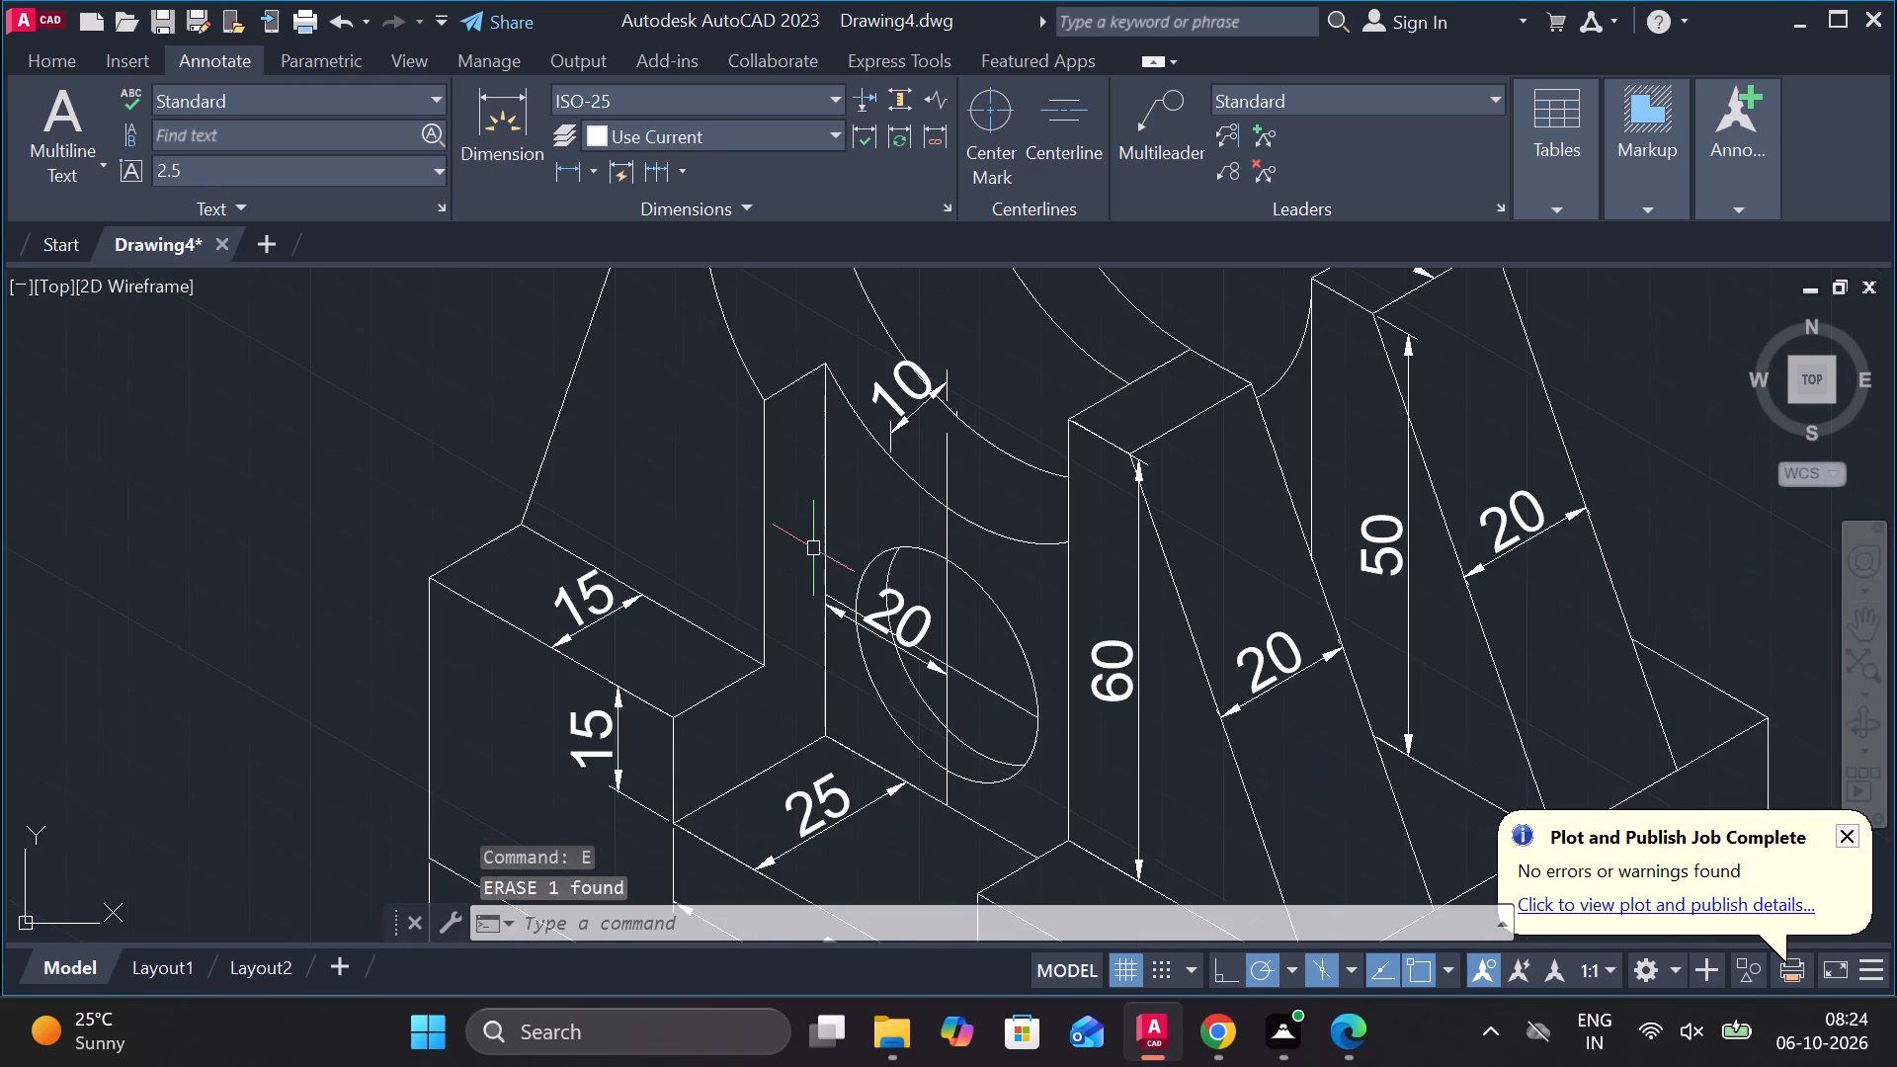
middle_drag(813, 548, 745, 462)
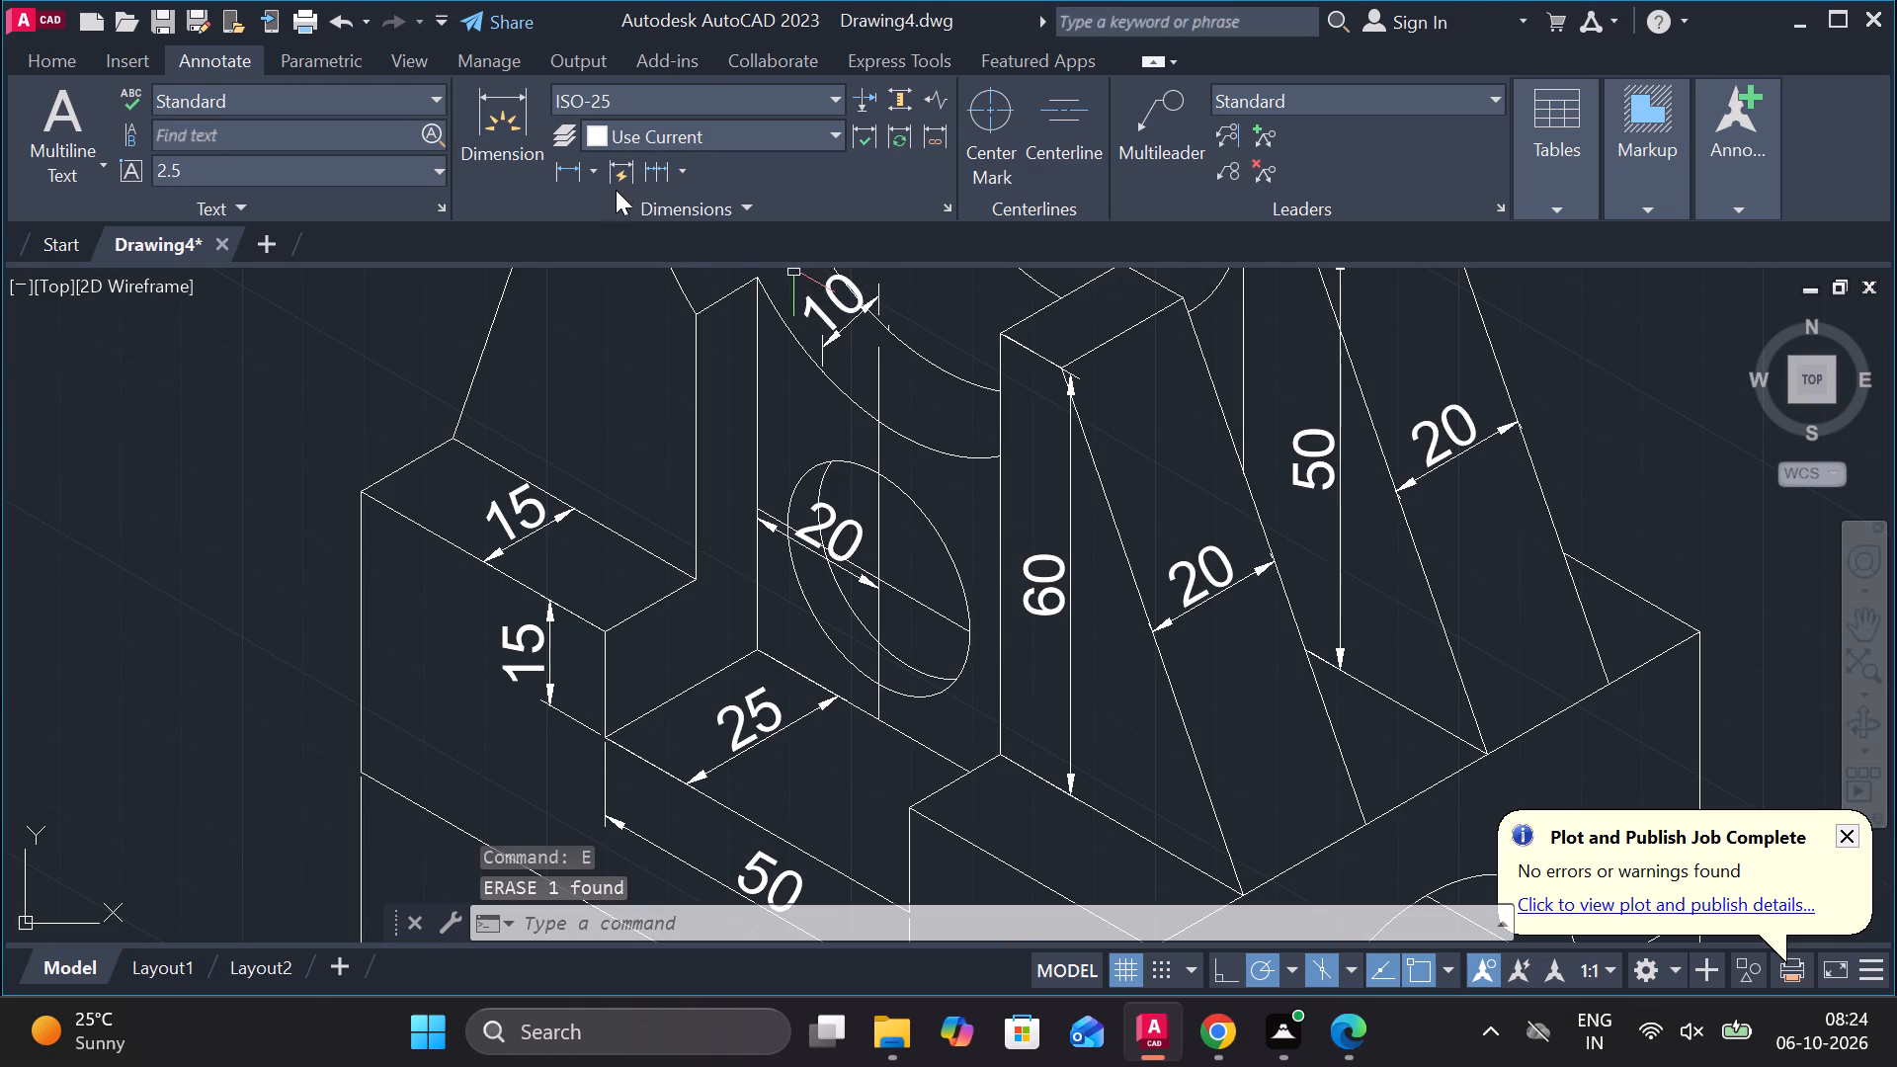
click(601, 163)
click(632, 288)
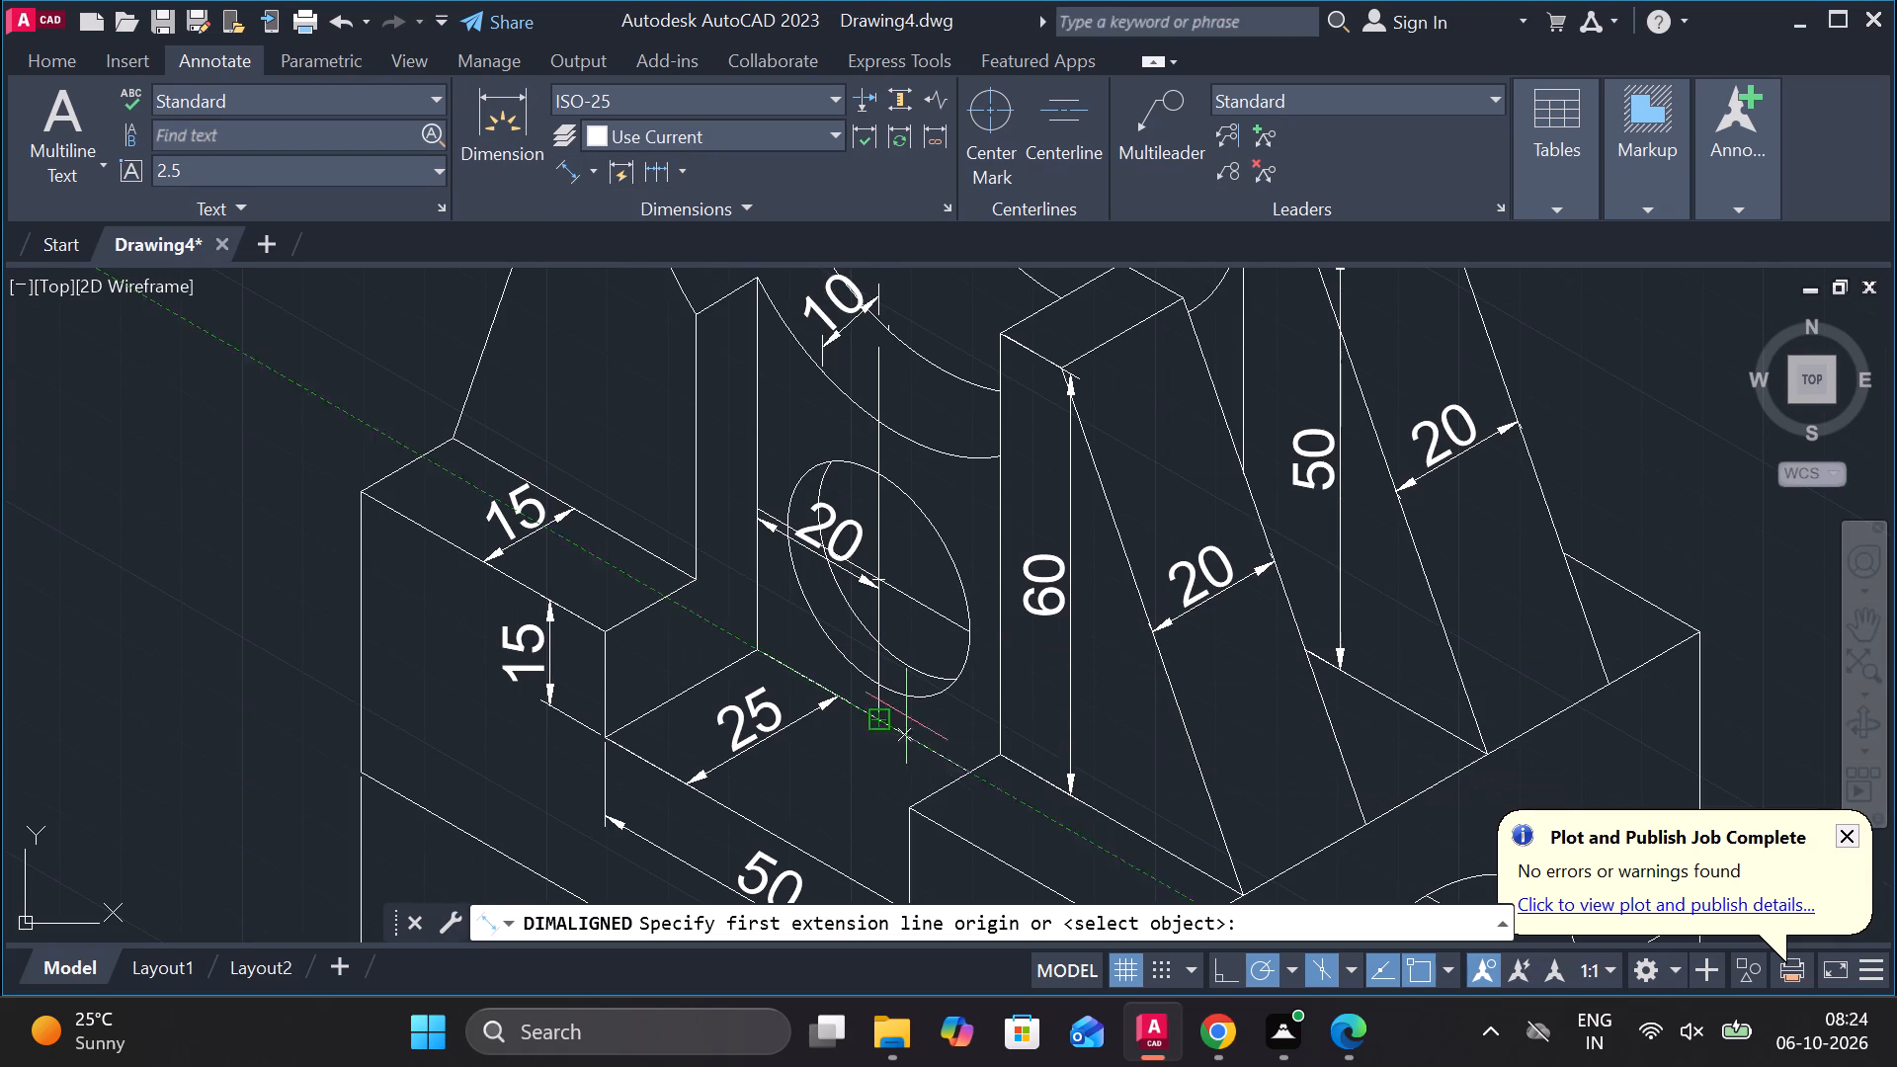
scroll(901, 611, up, 3)
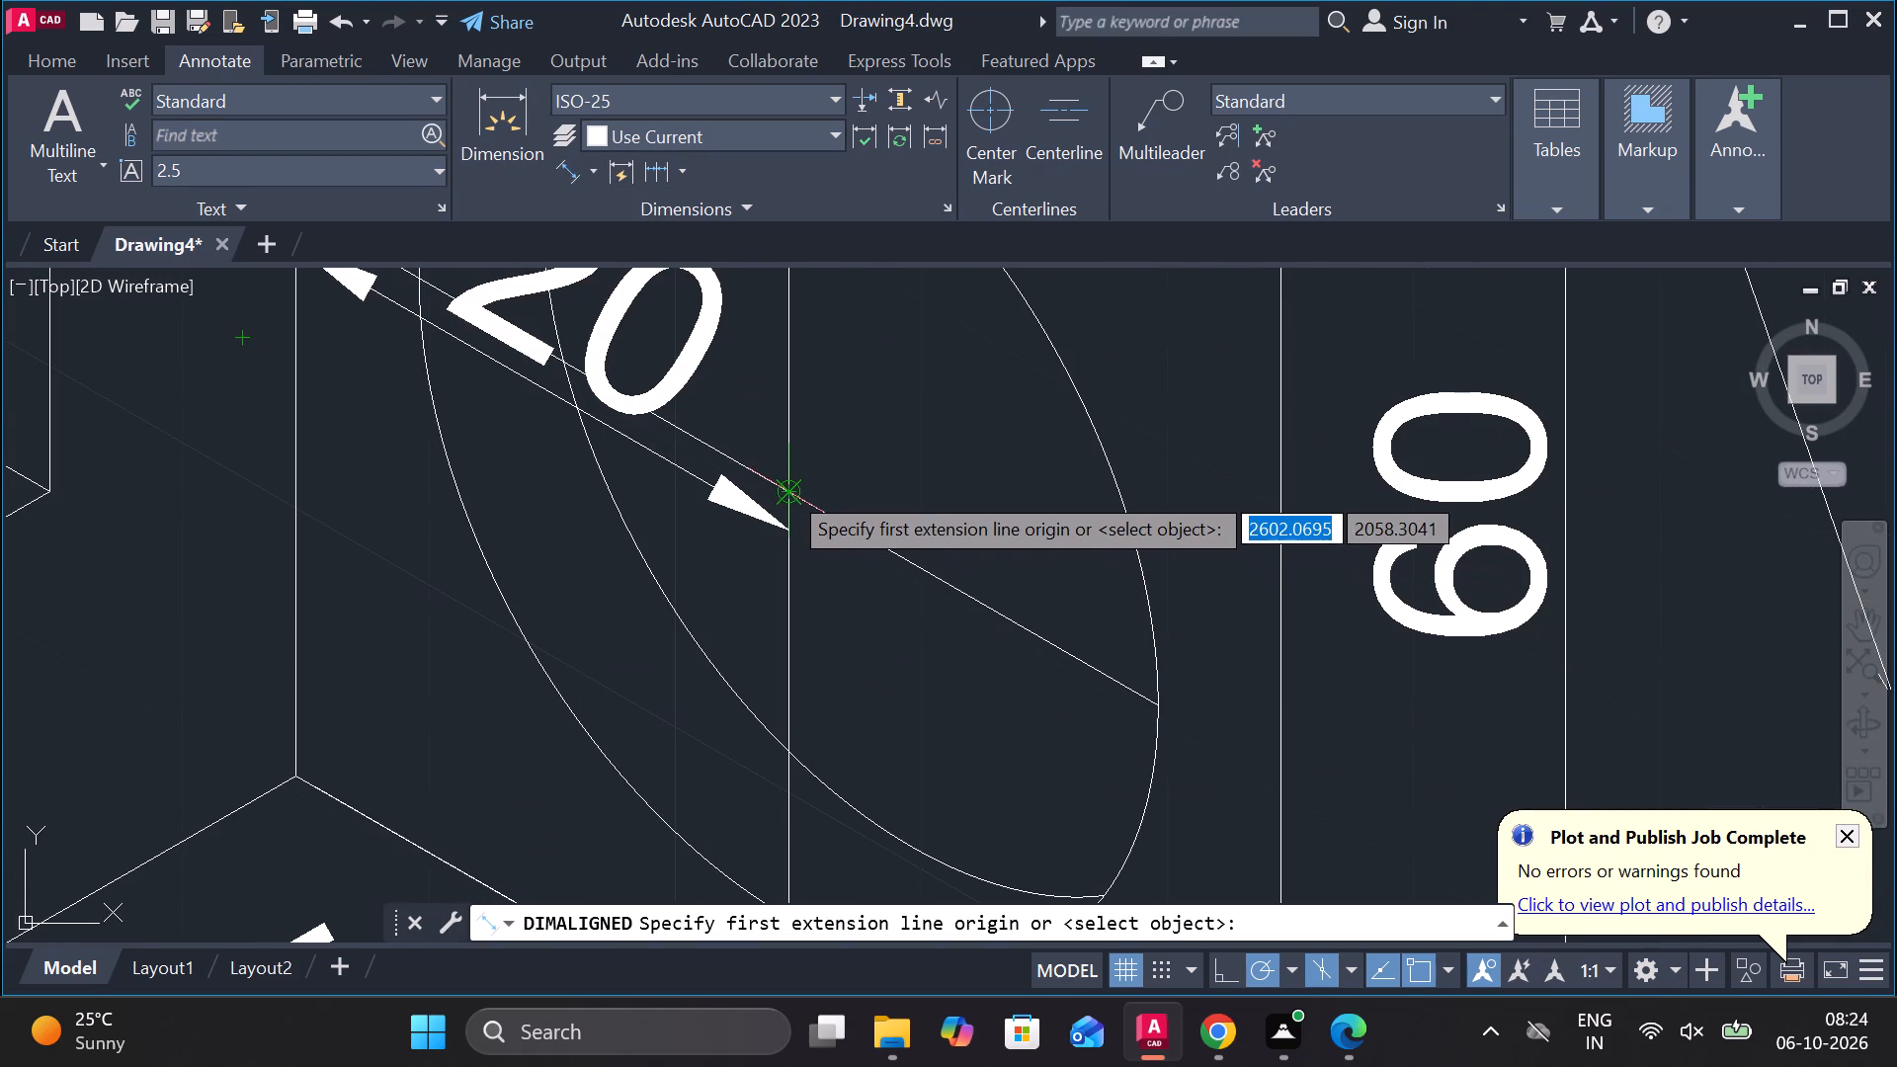
click(786, 489)
middle_drag(829, 765, 880, 513)
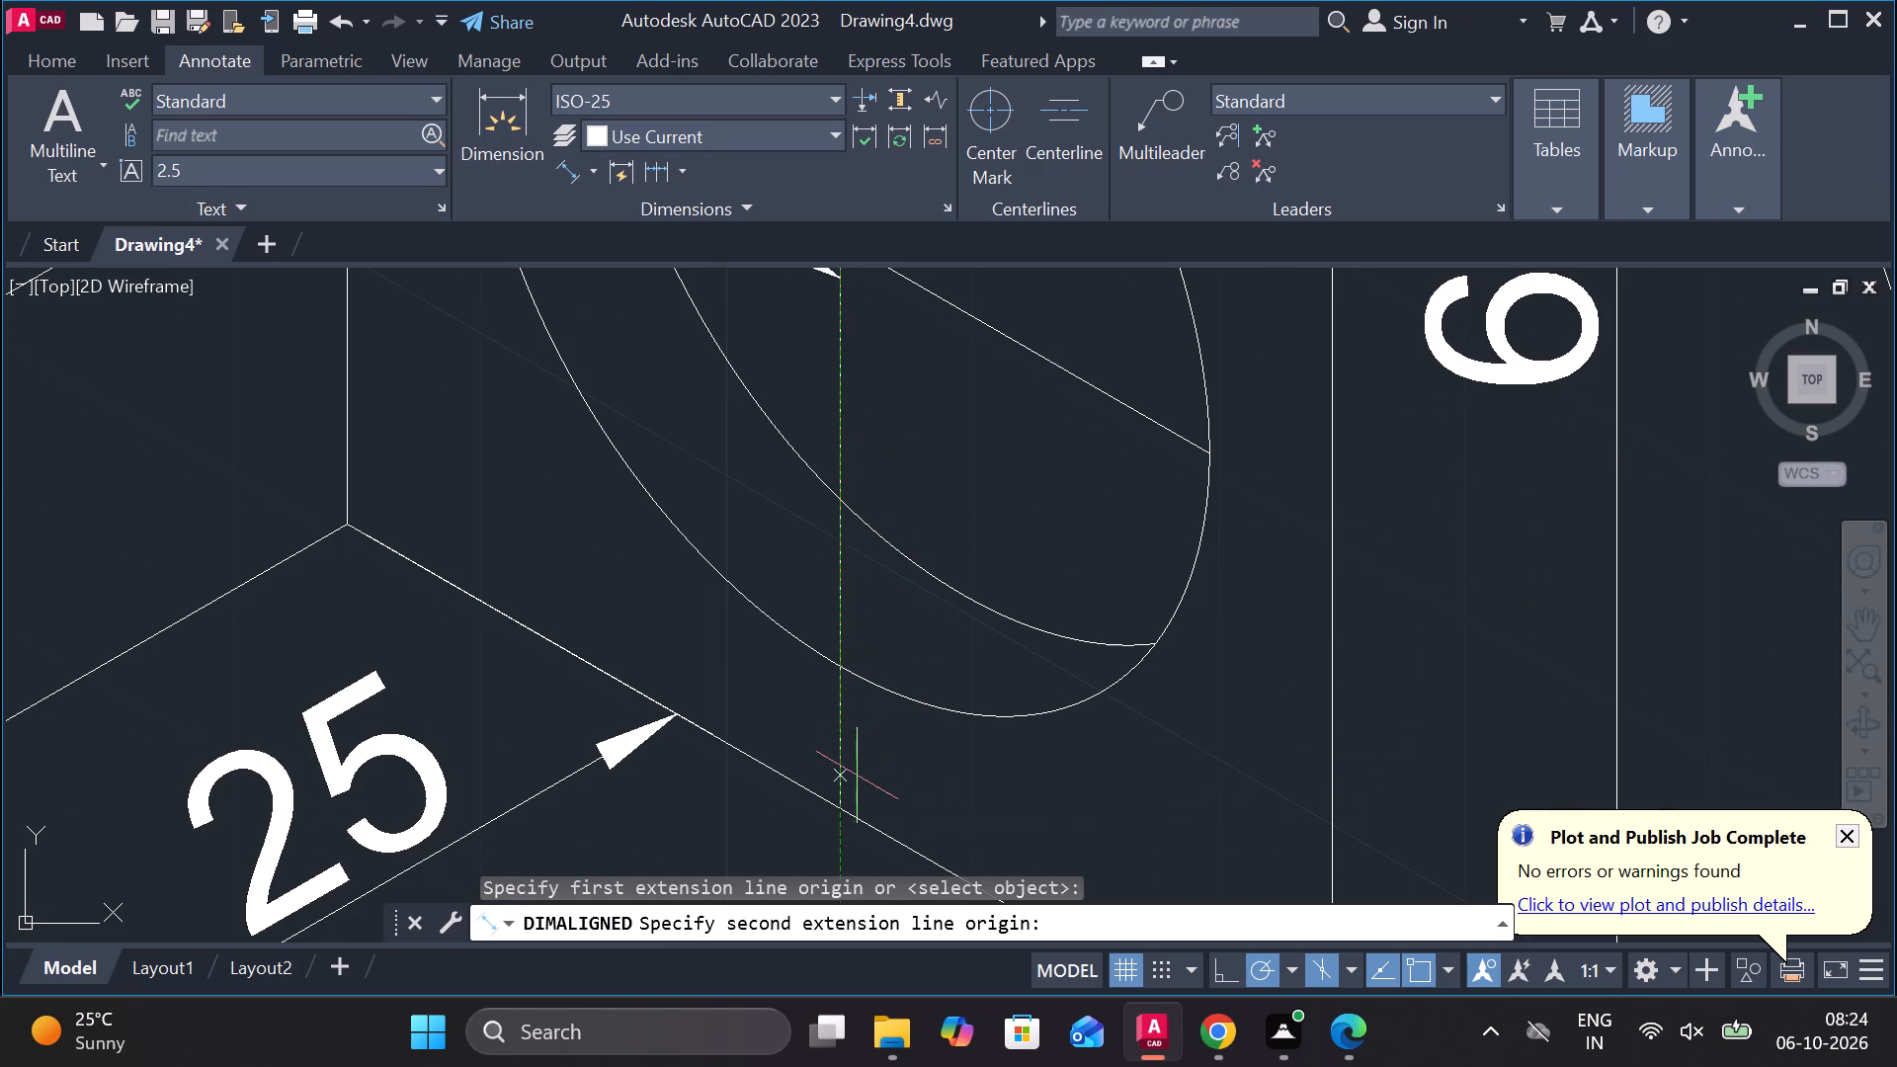
click(846, 813)
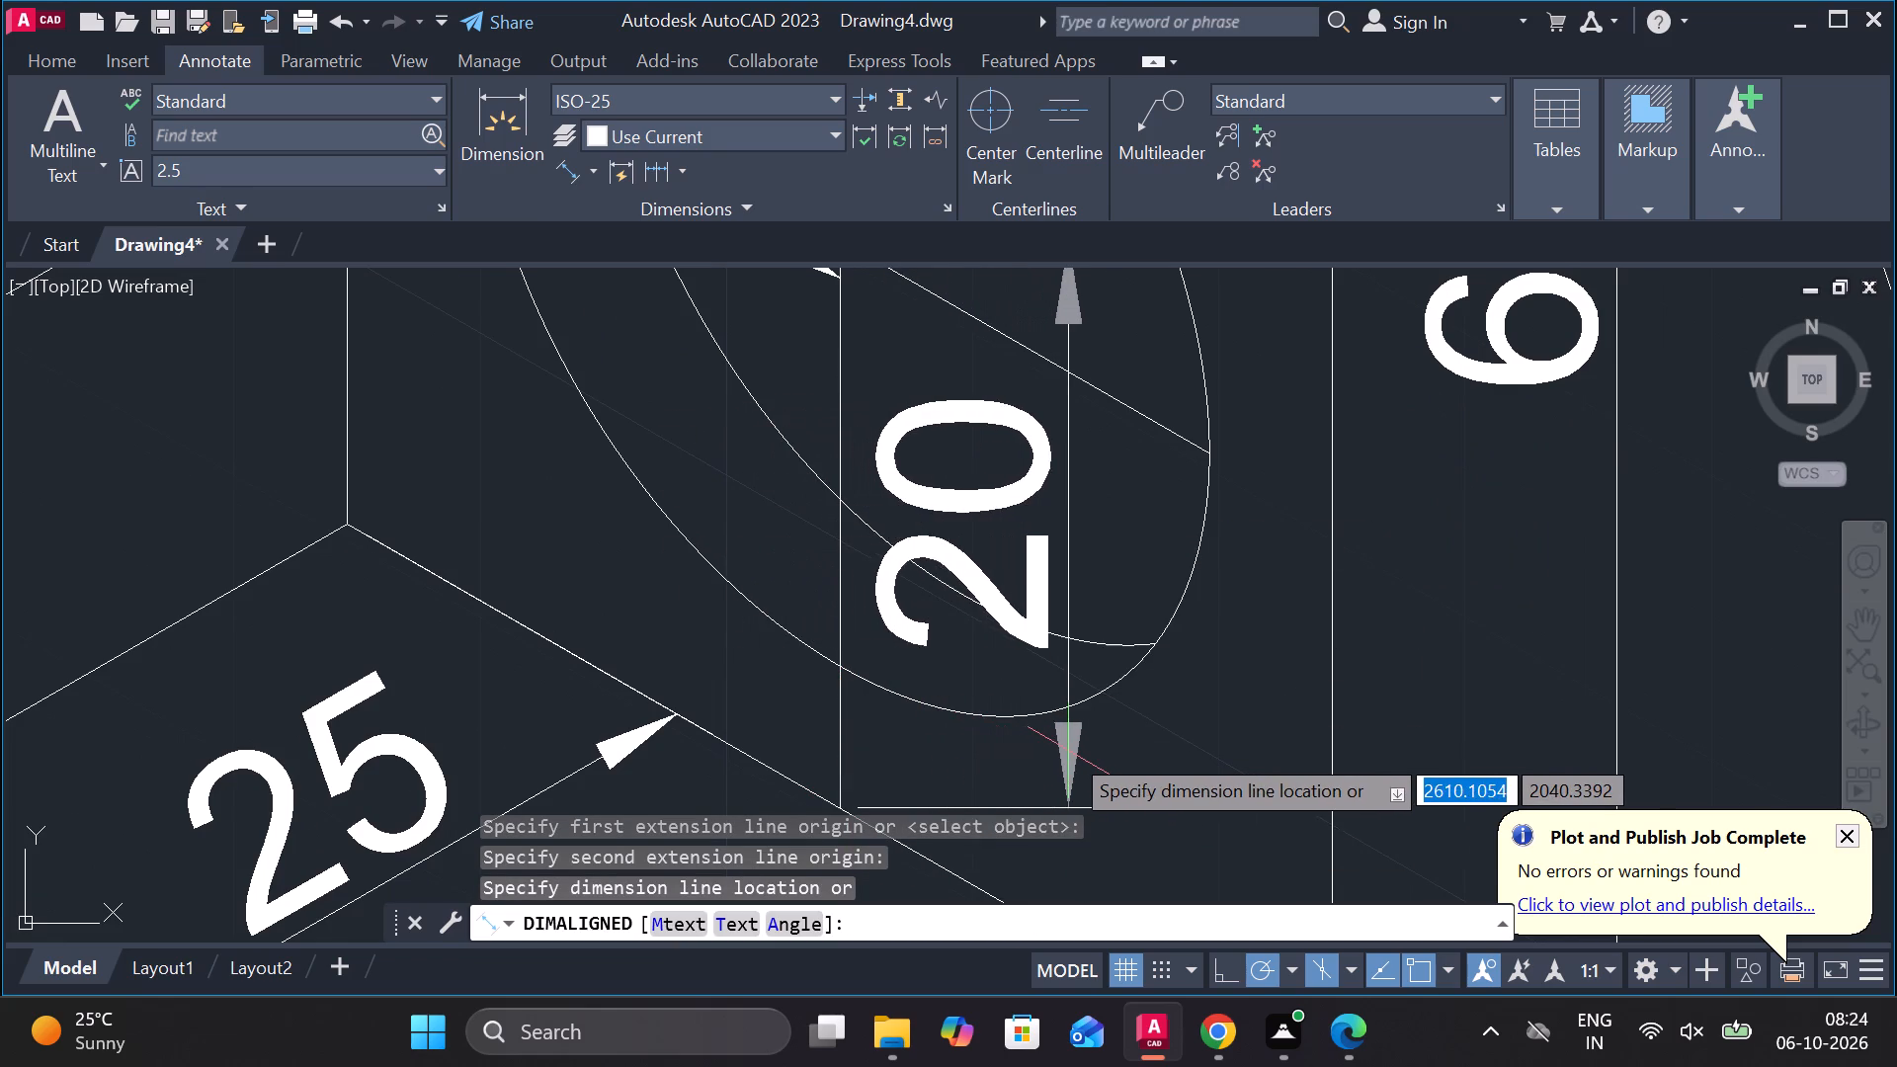
scroll(1068, 751, down, 2)
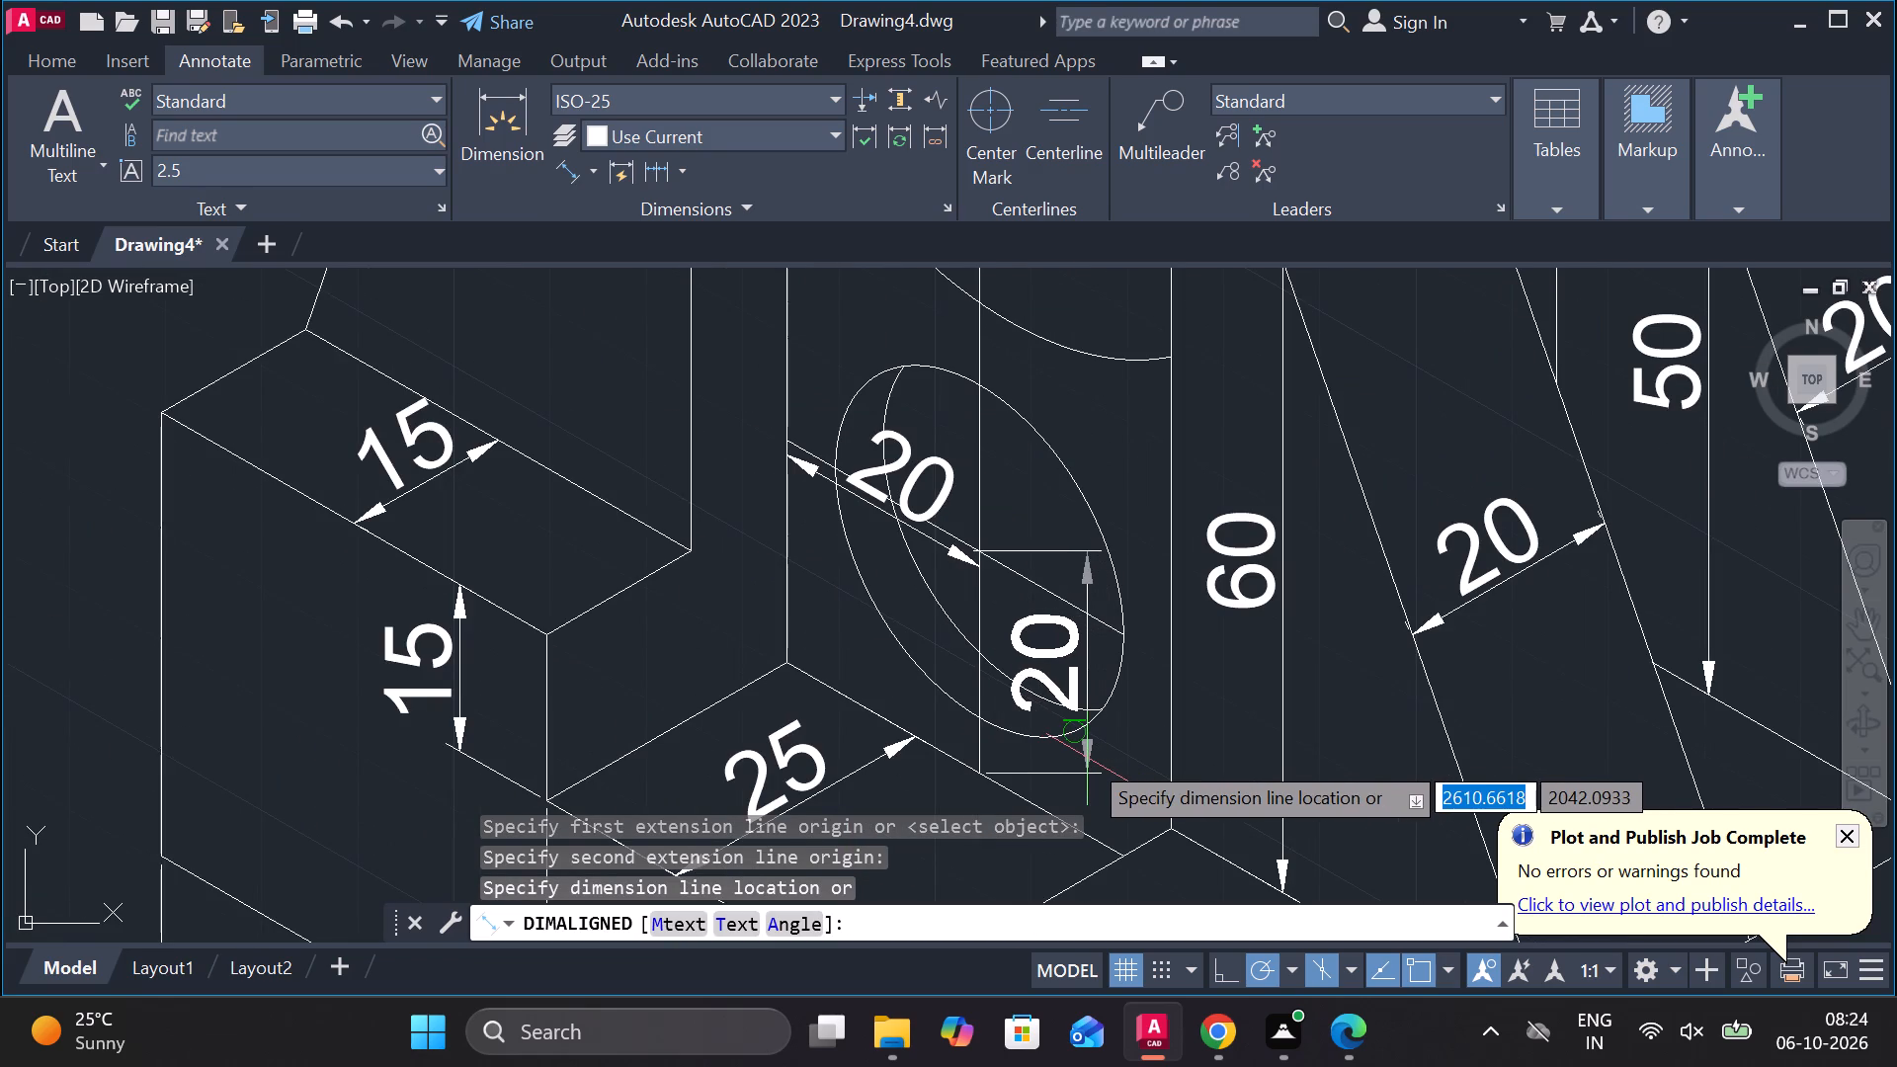
click(1087, 758)
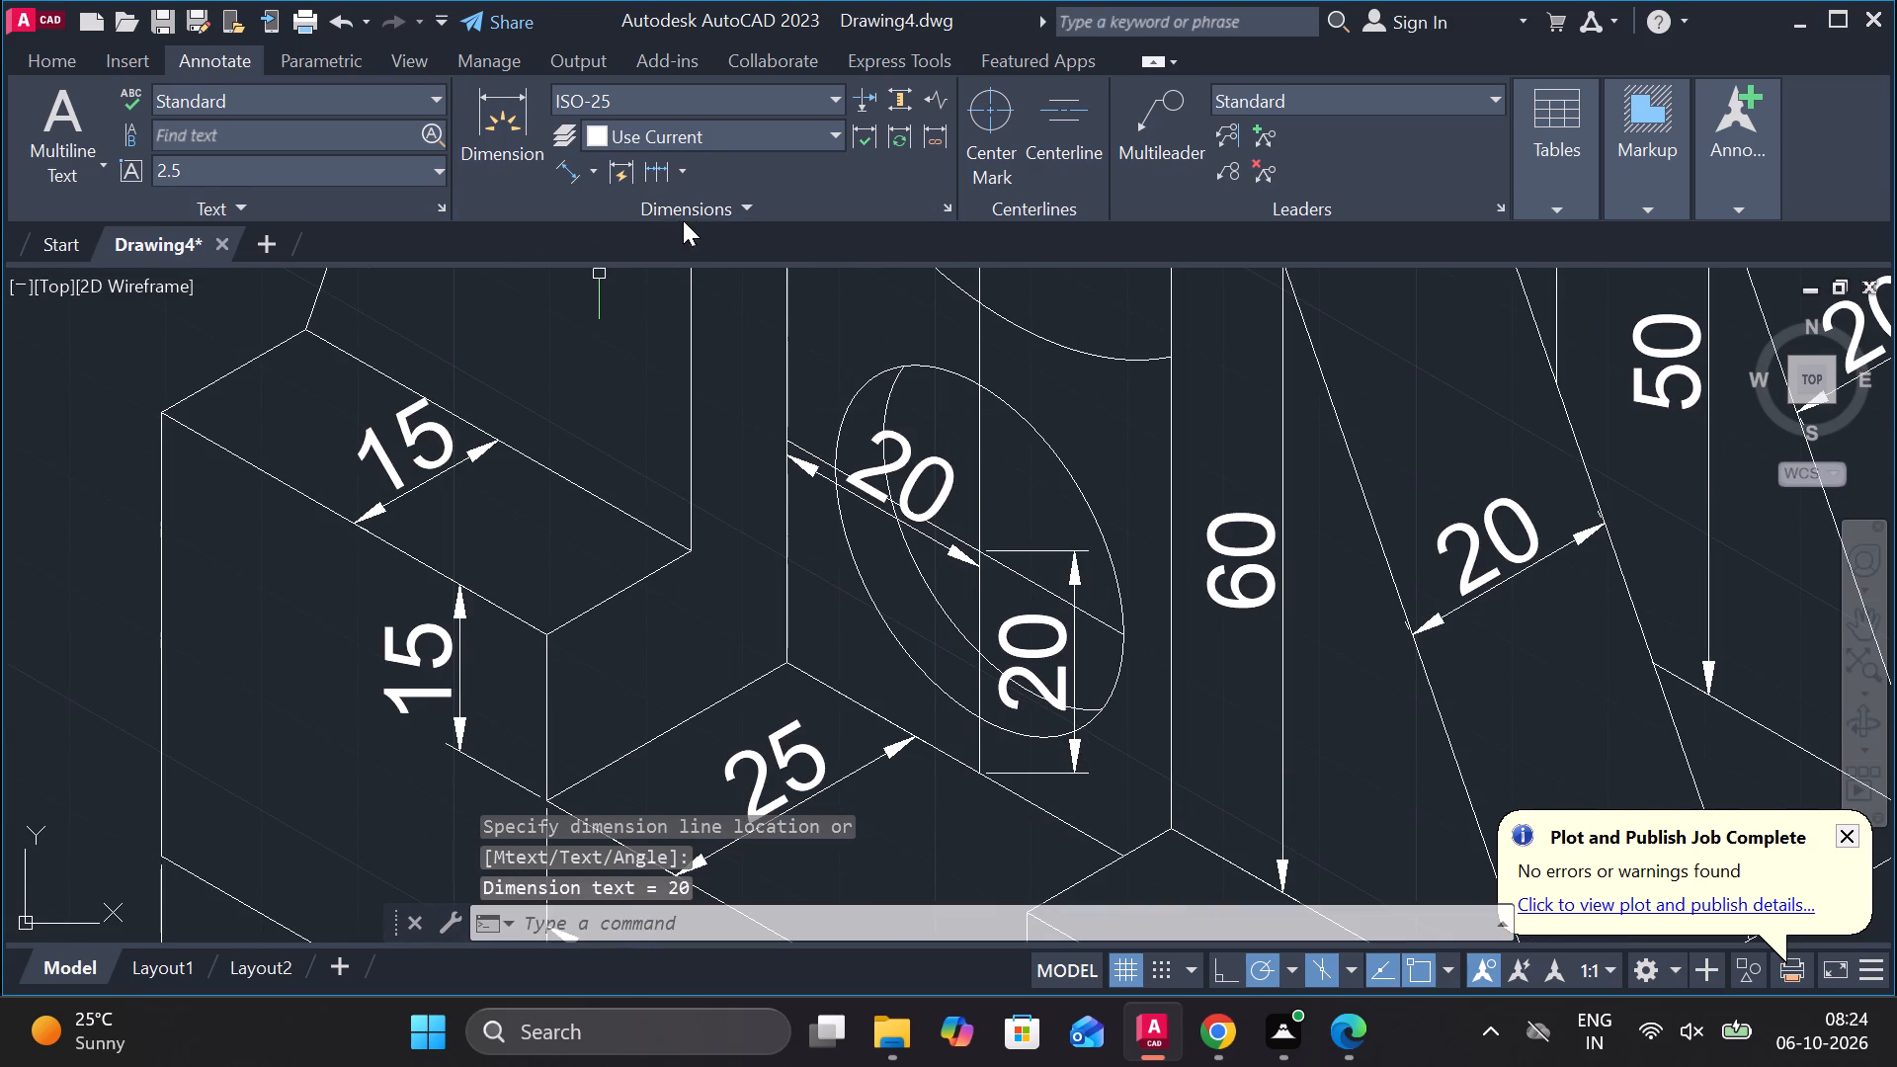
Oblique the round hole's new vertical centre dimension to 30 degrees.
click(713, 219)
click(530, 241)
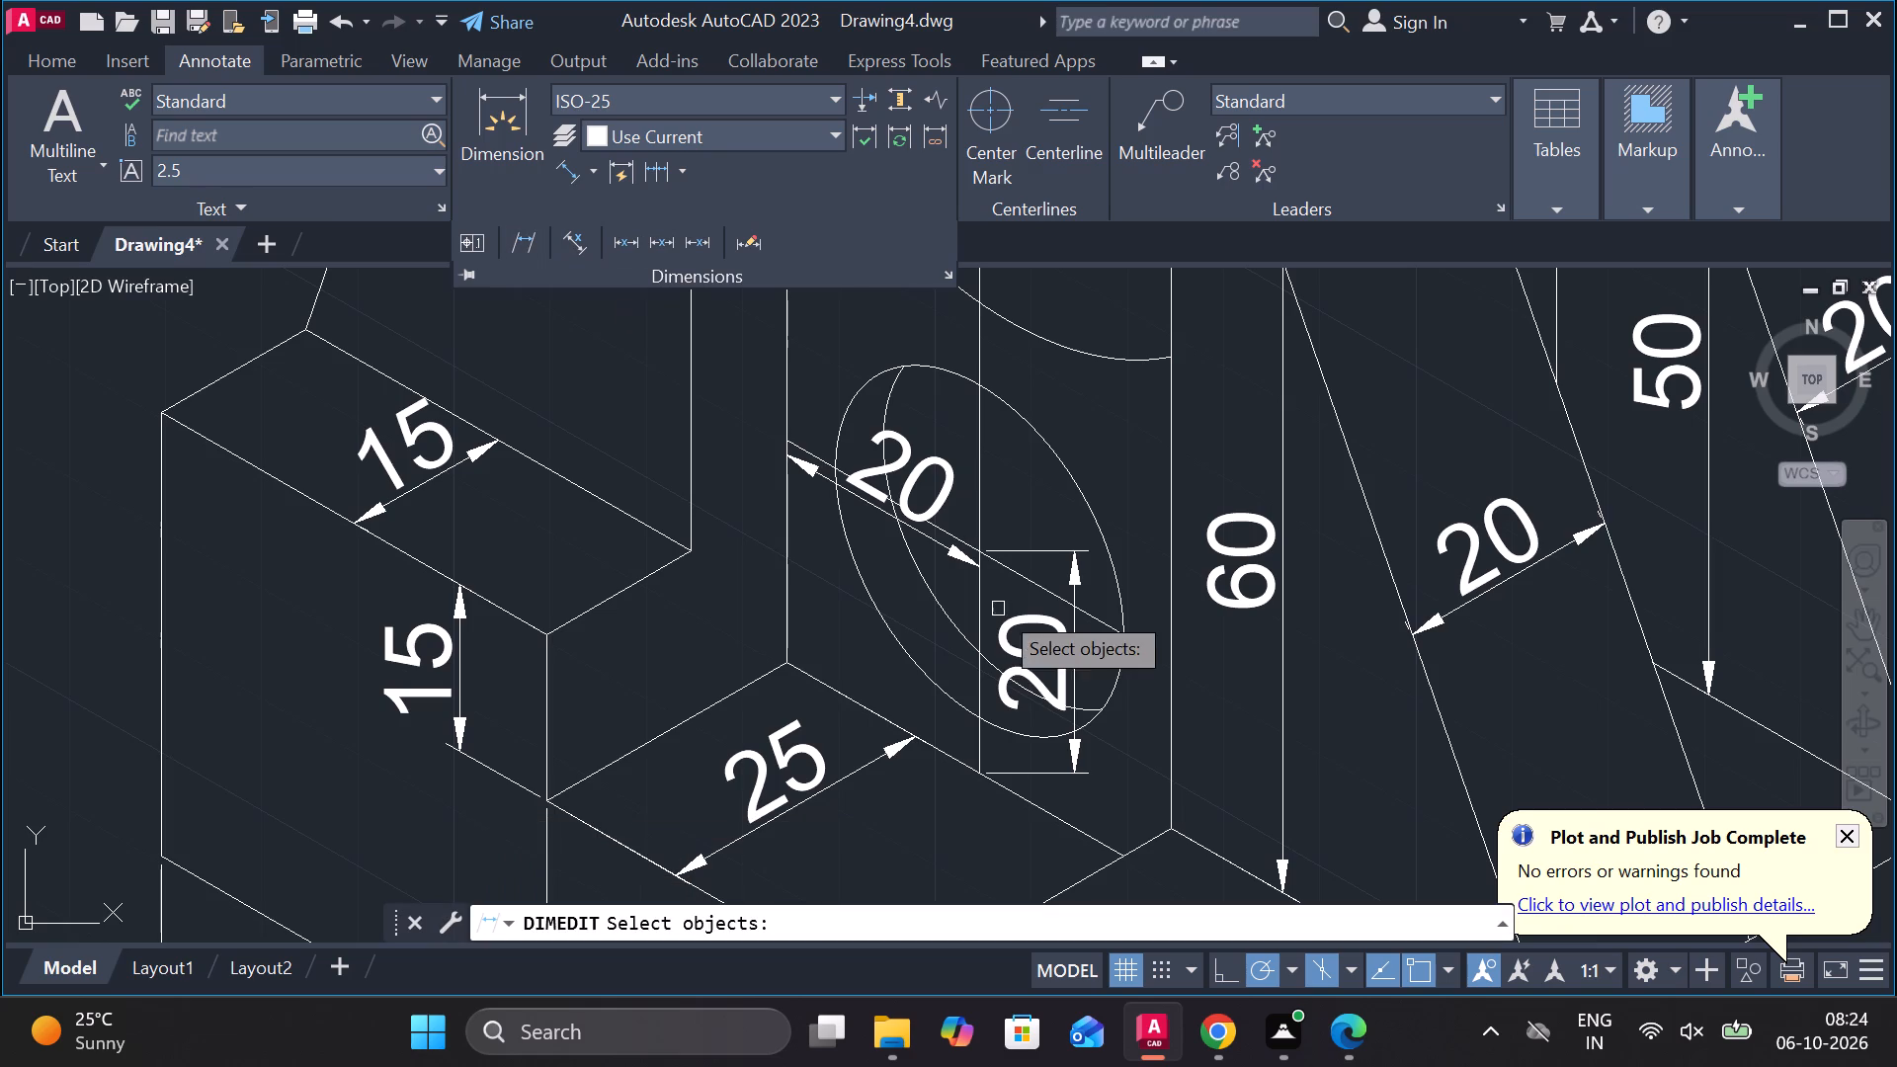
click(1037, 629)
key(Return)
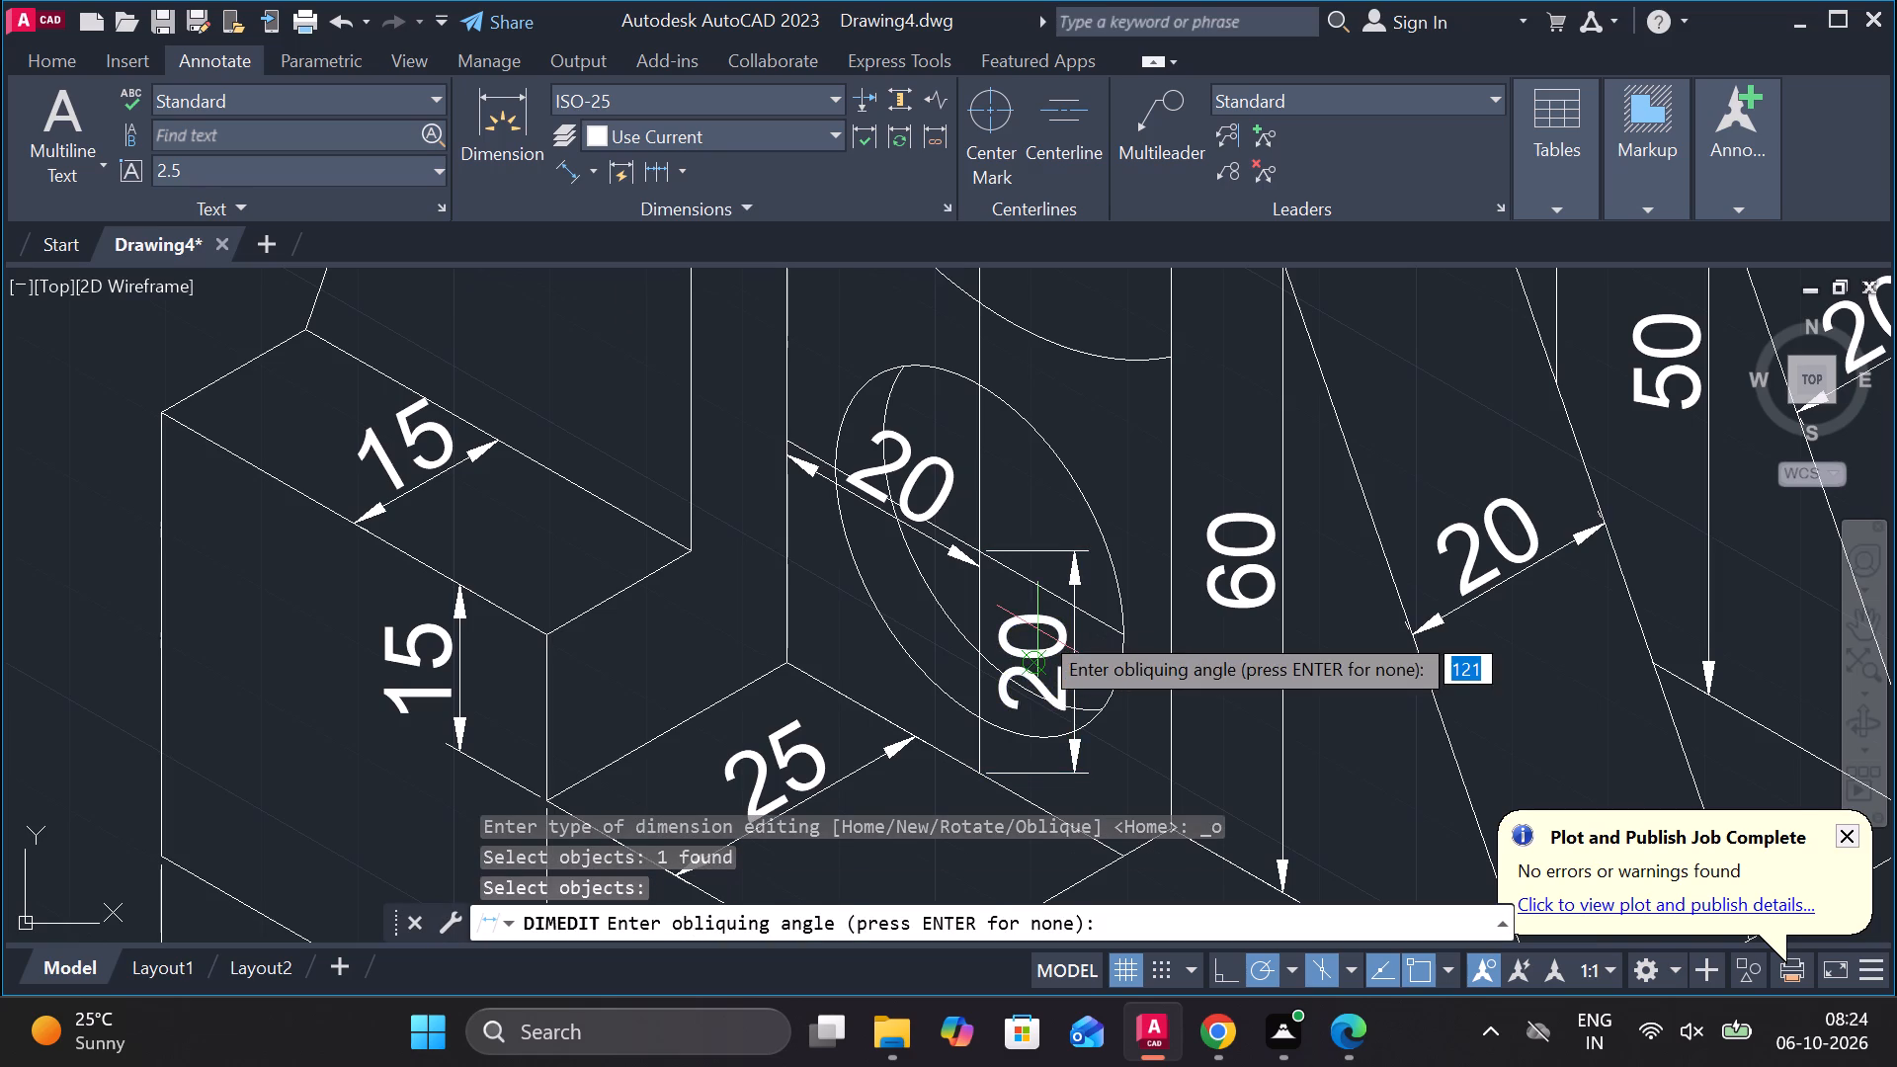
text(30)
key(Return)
Oblique the round hole's vertical centre dimension to 150 degrees.
click(1037, 629)
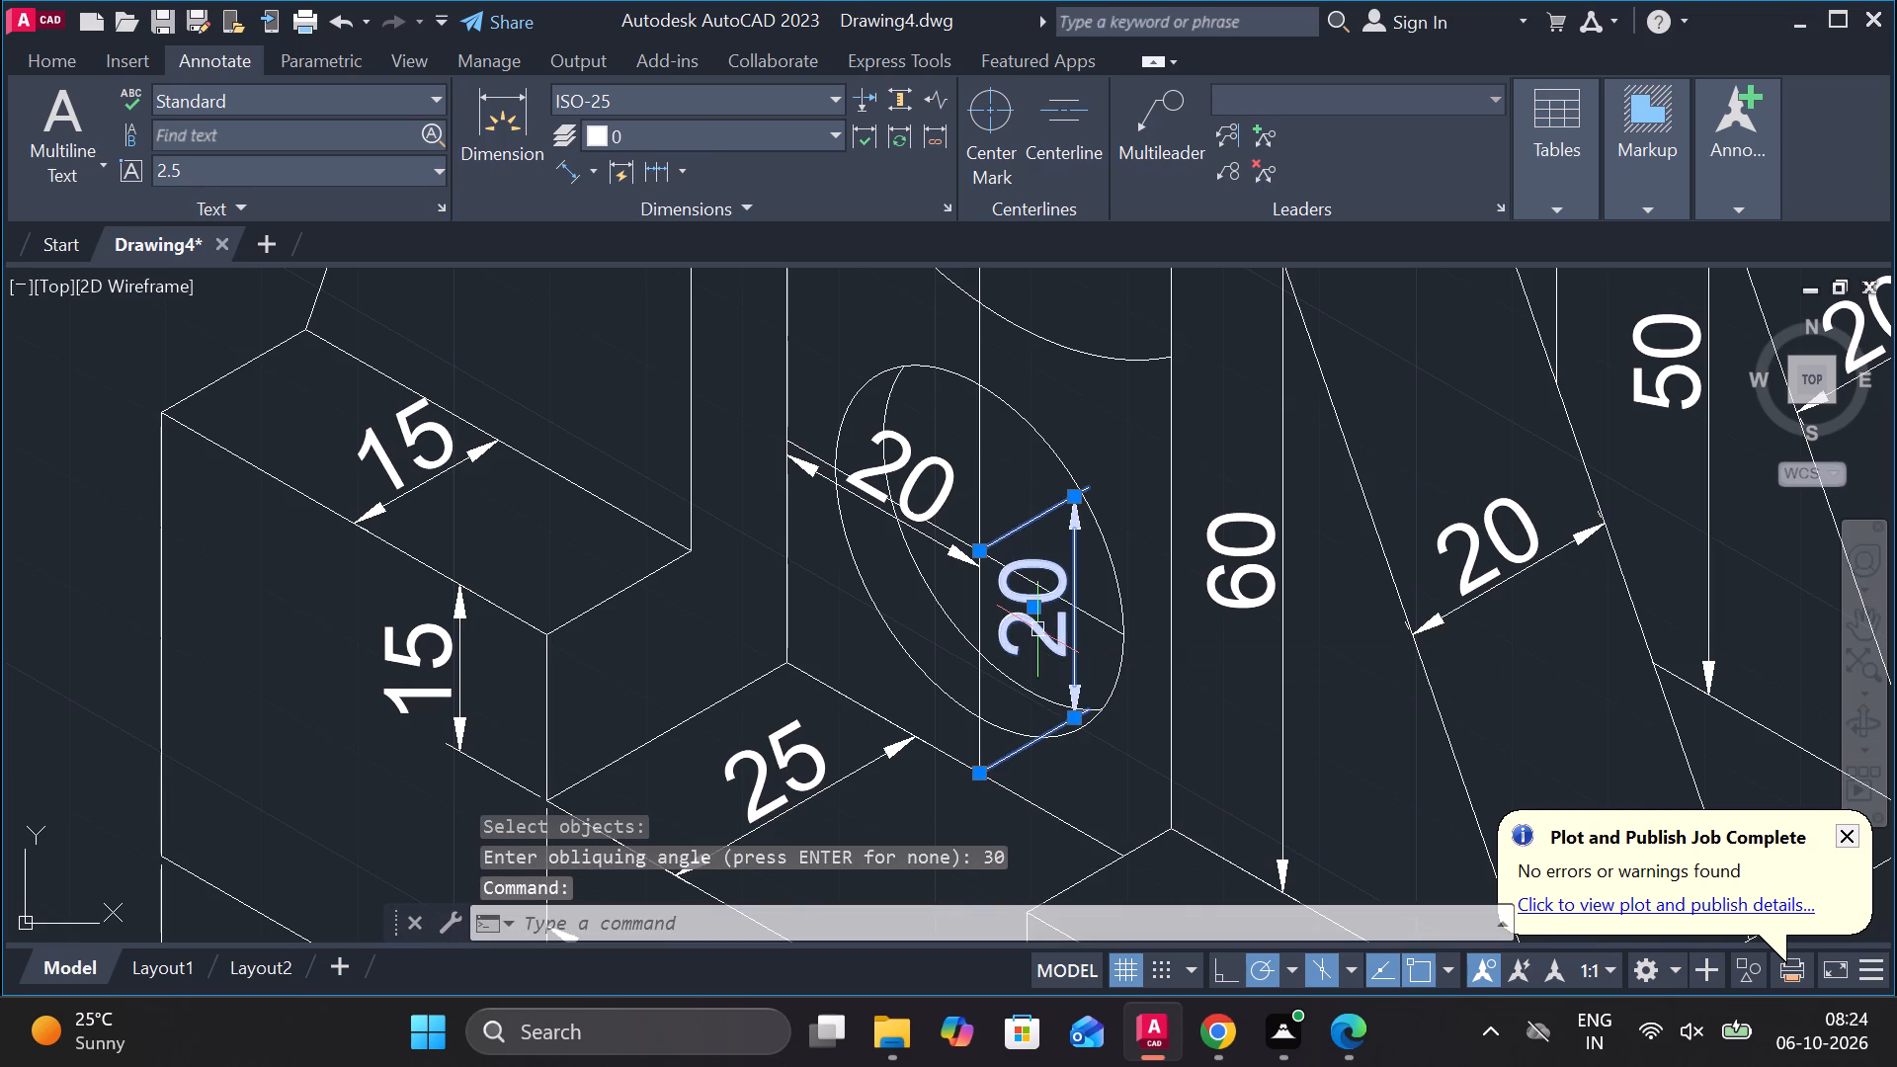
key(Return)
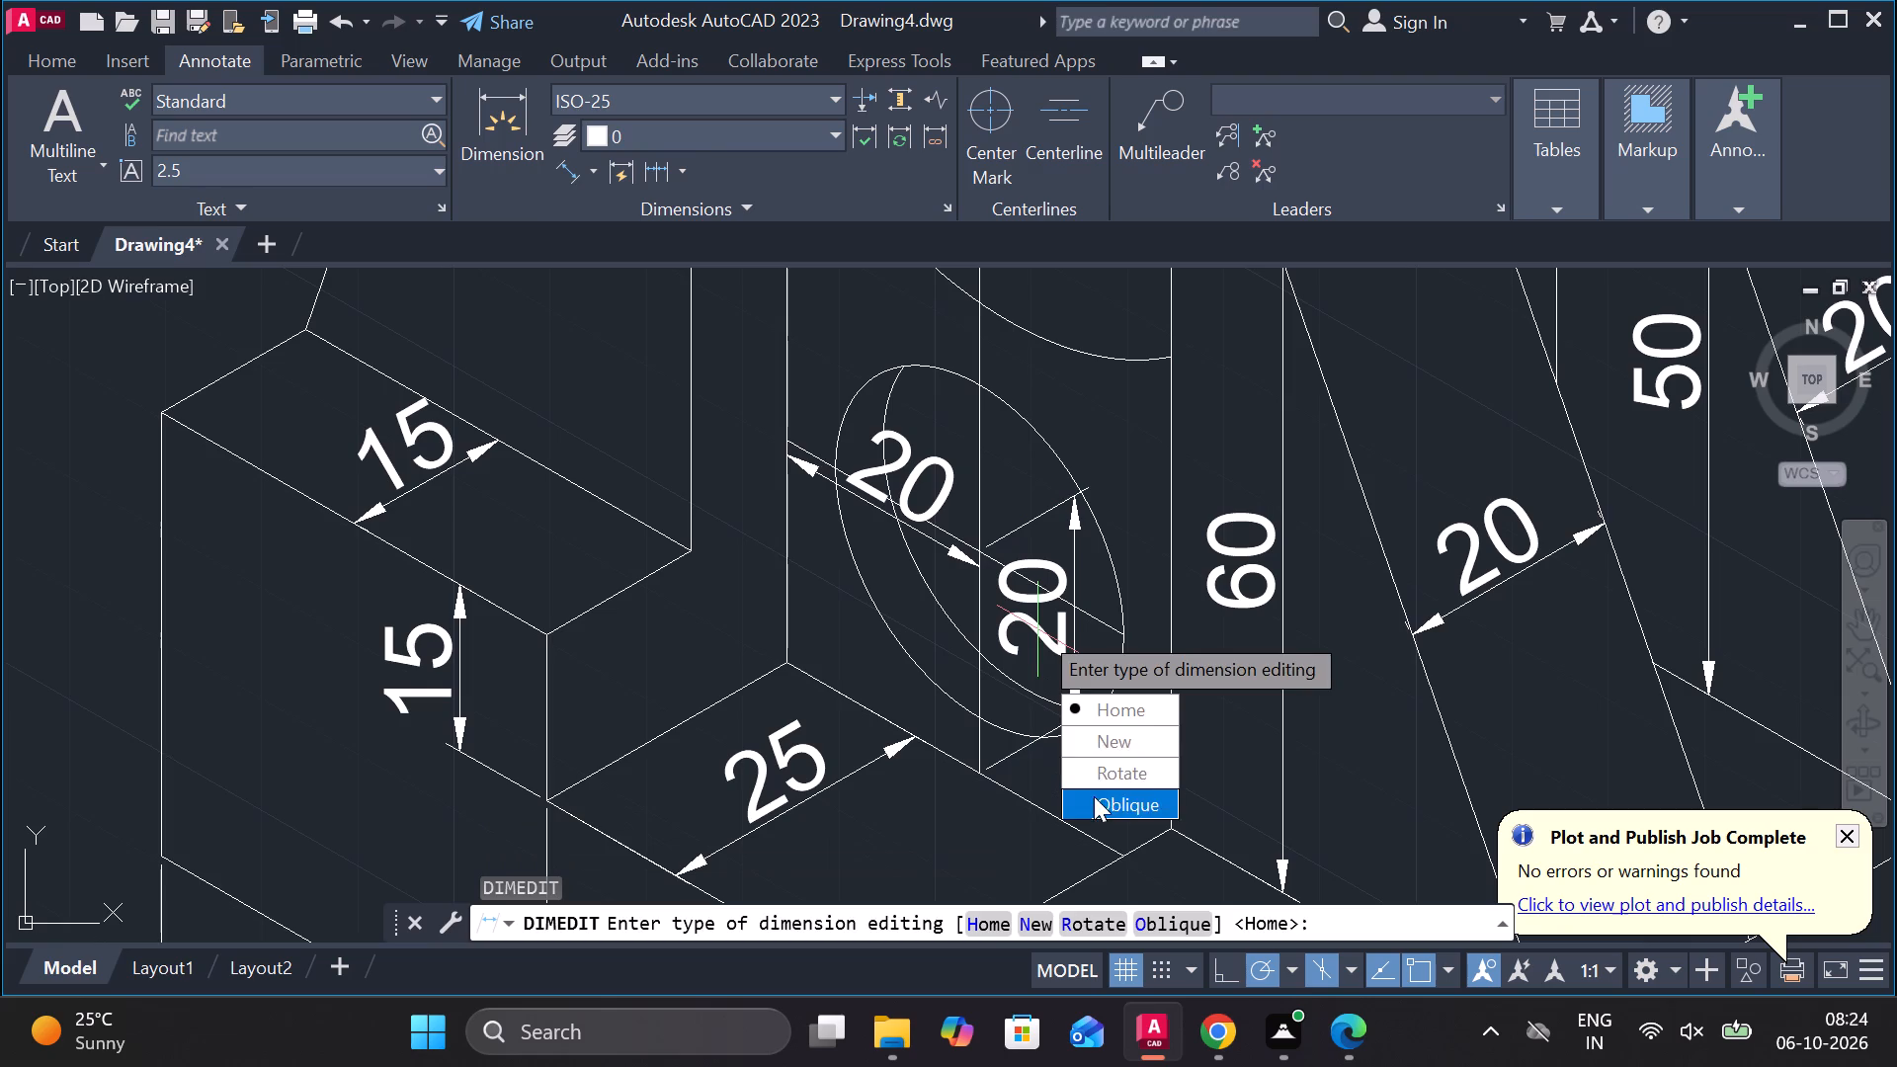
drag(1094, 796, 1037, 629)
text(150)
key(Return)
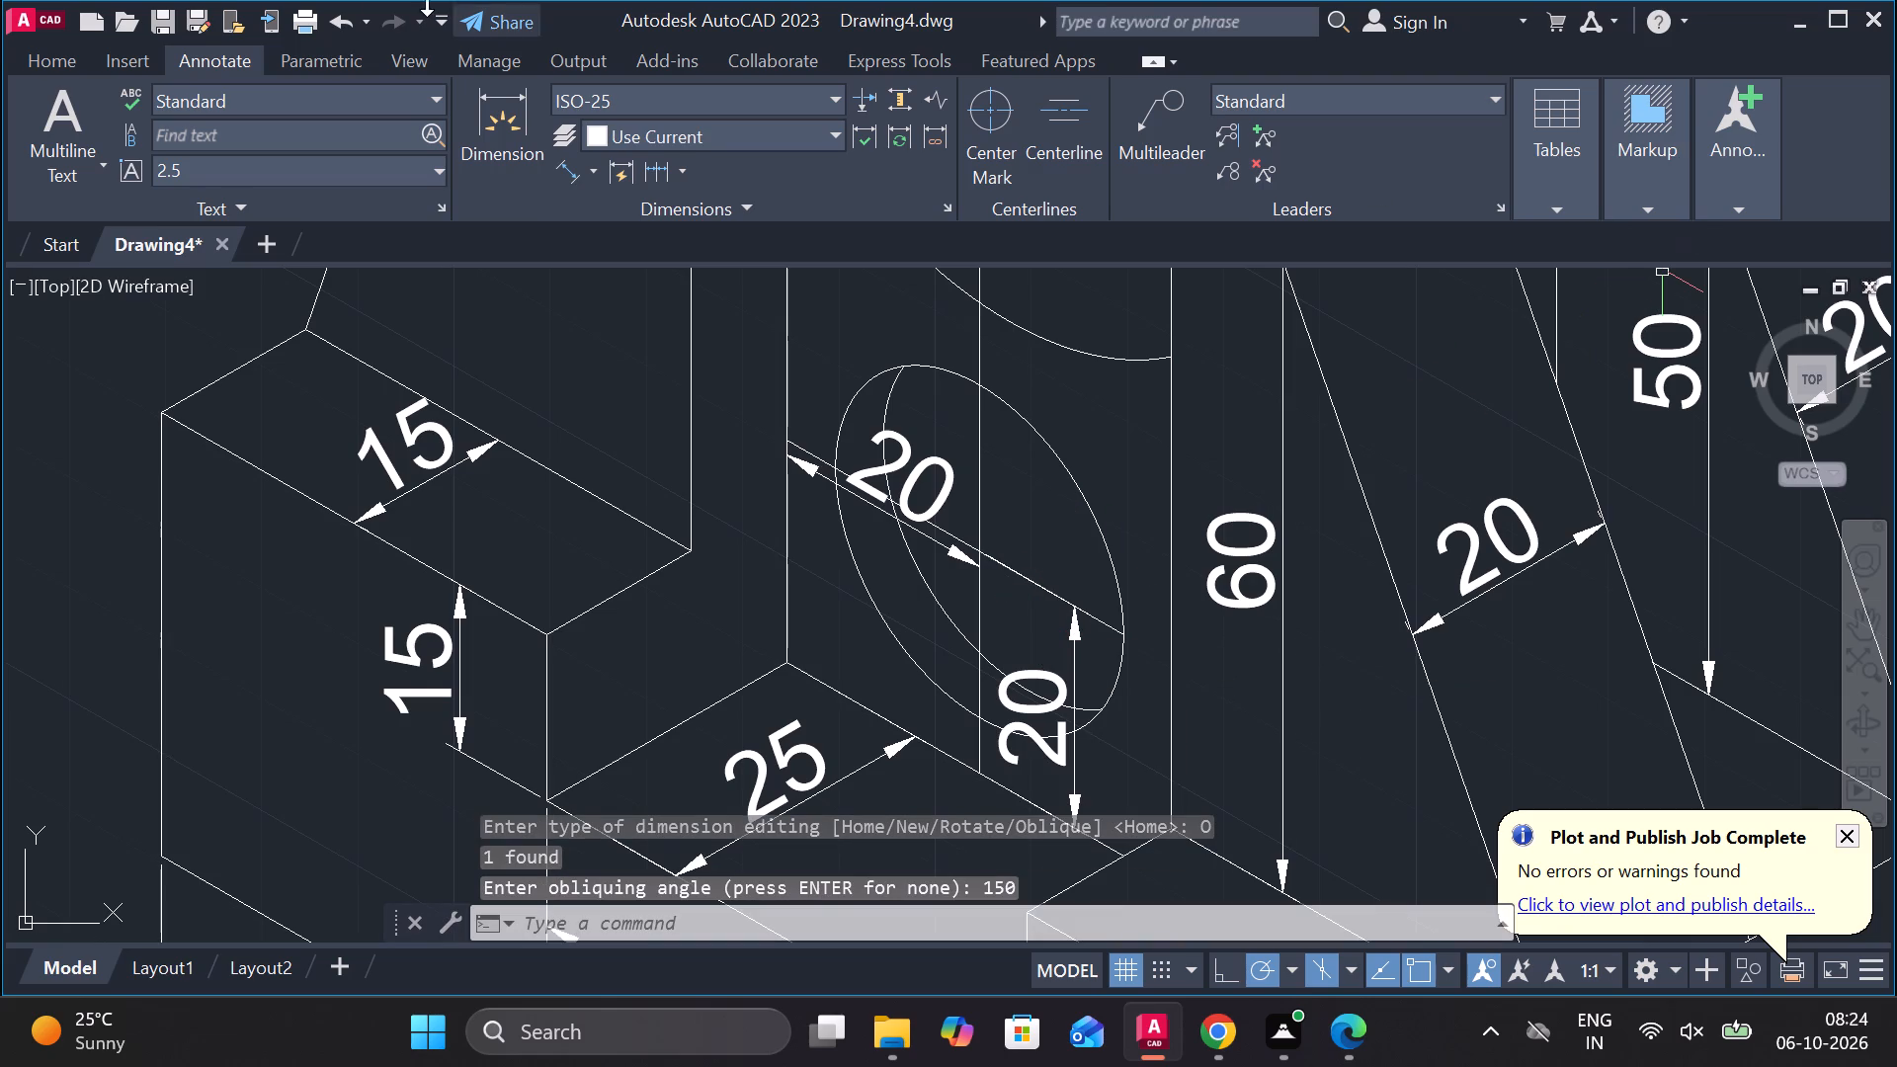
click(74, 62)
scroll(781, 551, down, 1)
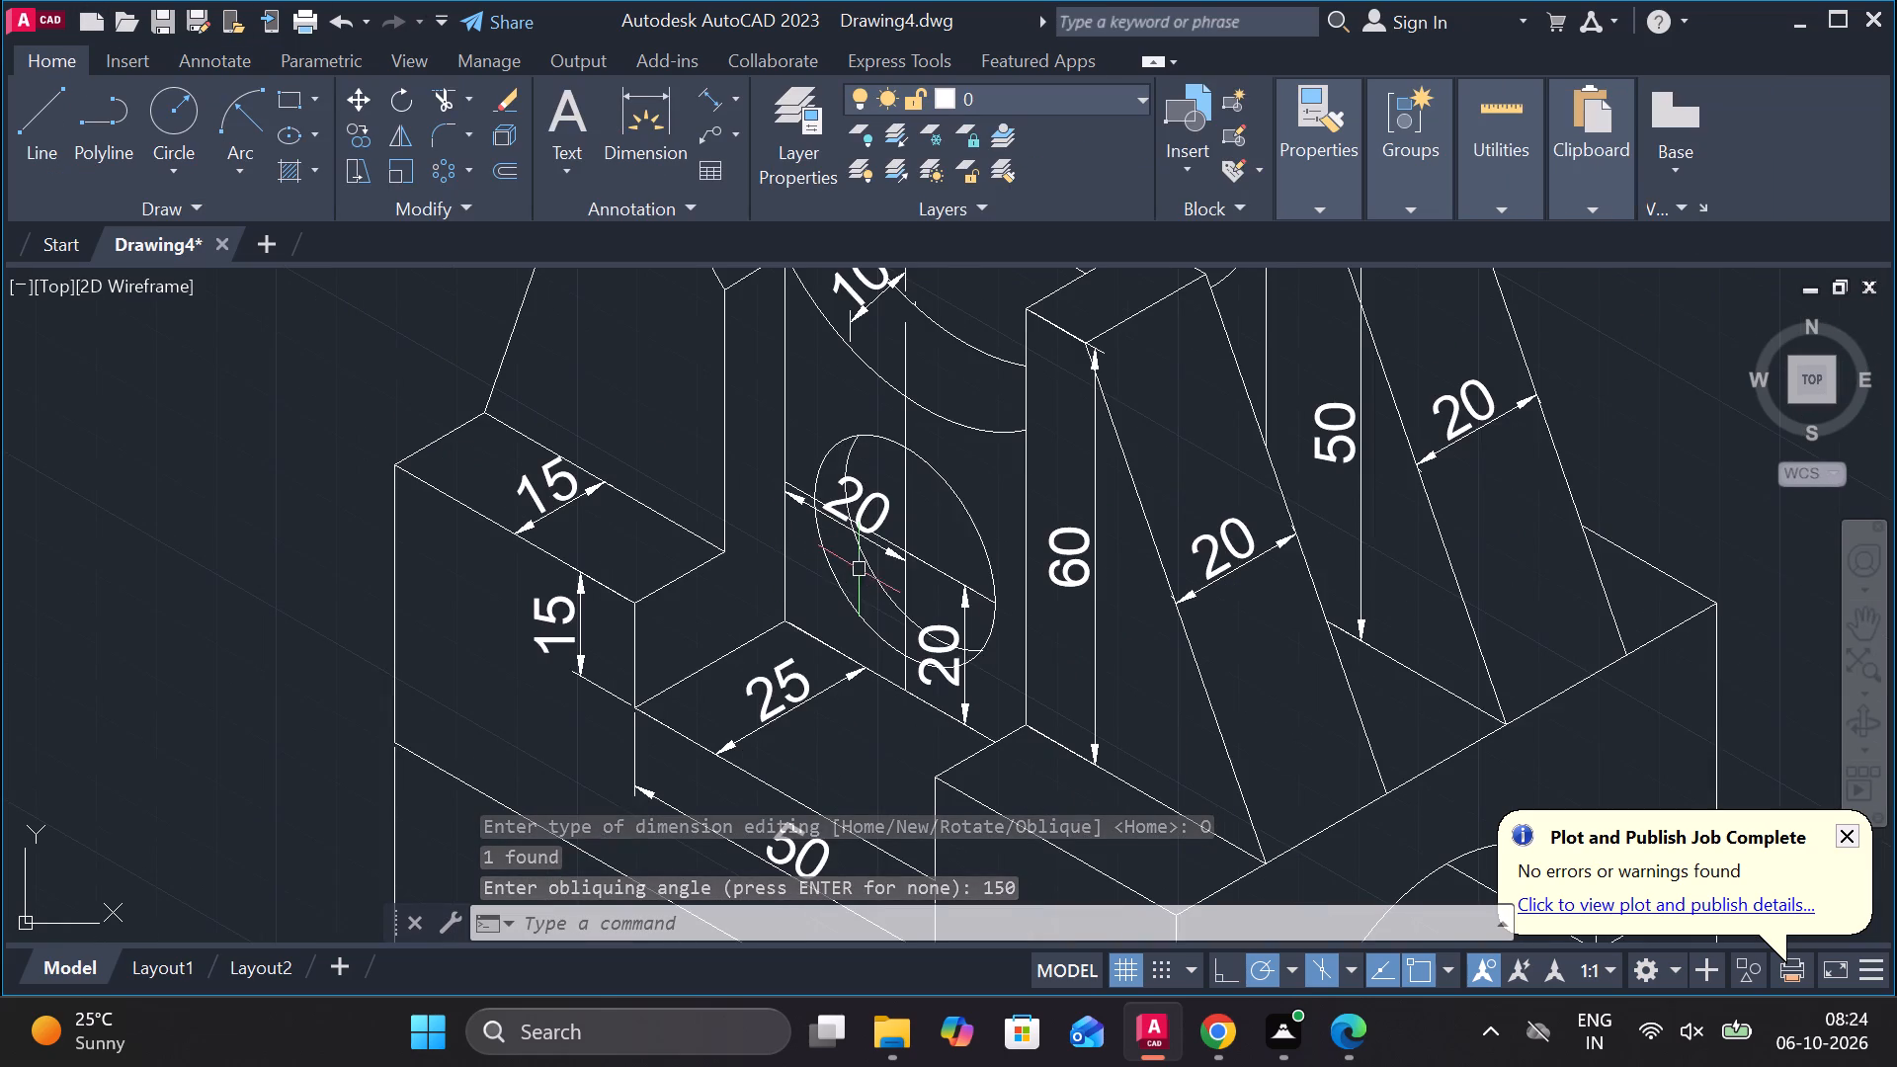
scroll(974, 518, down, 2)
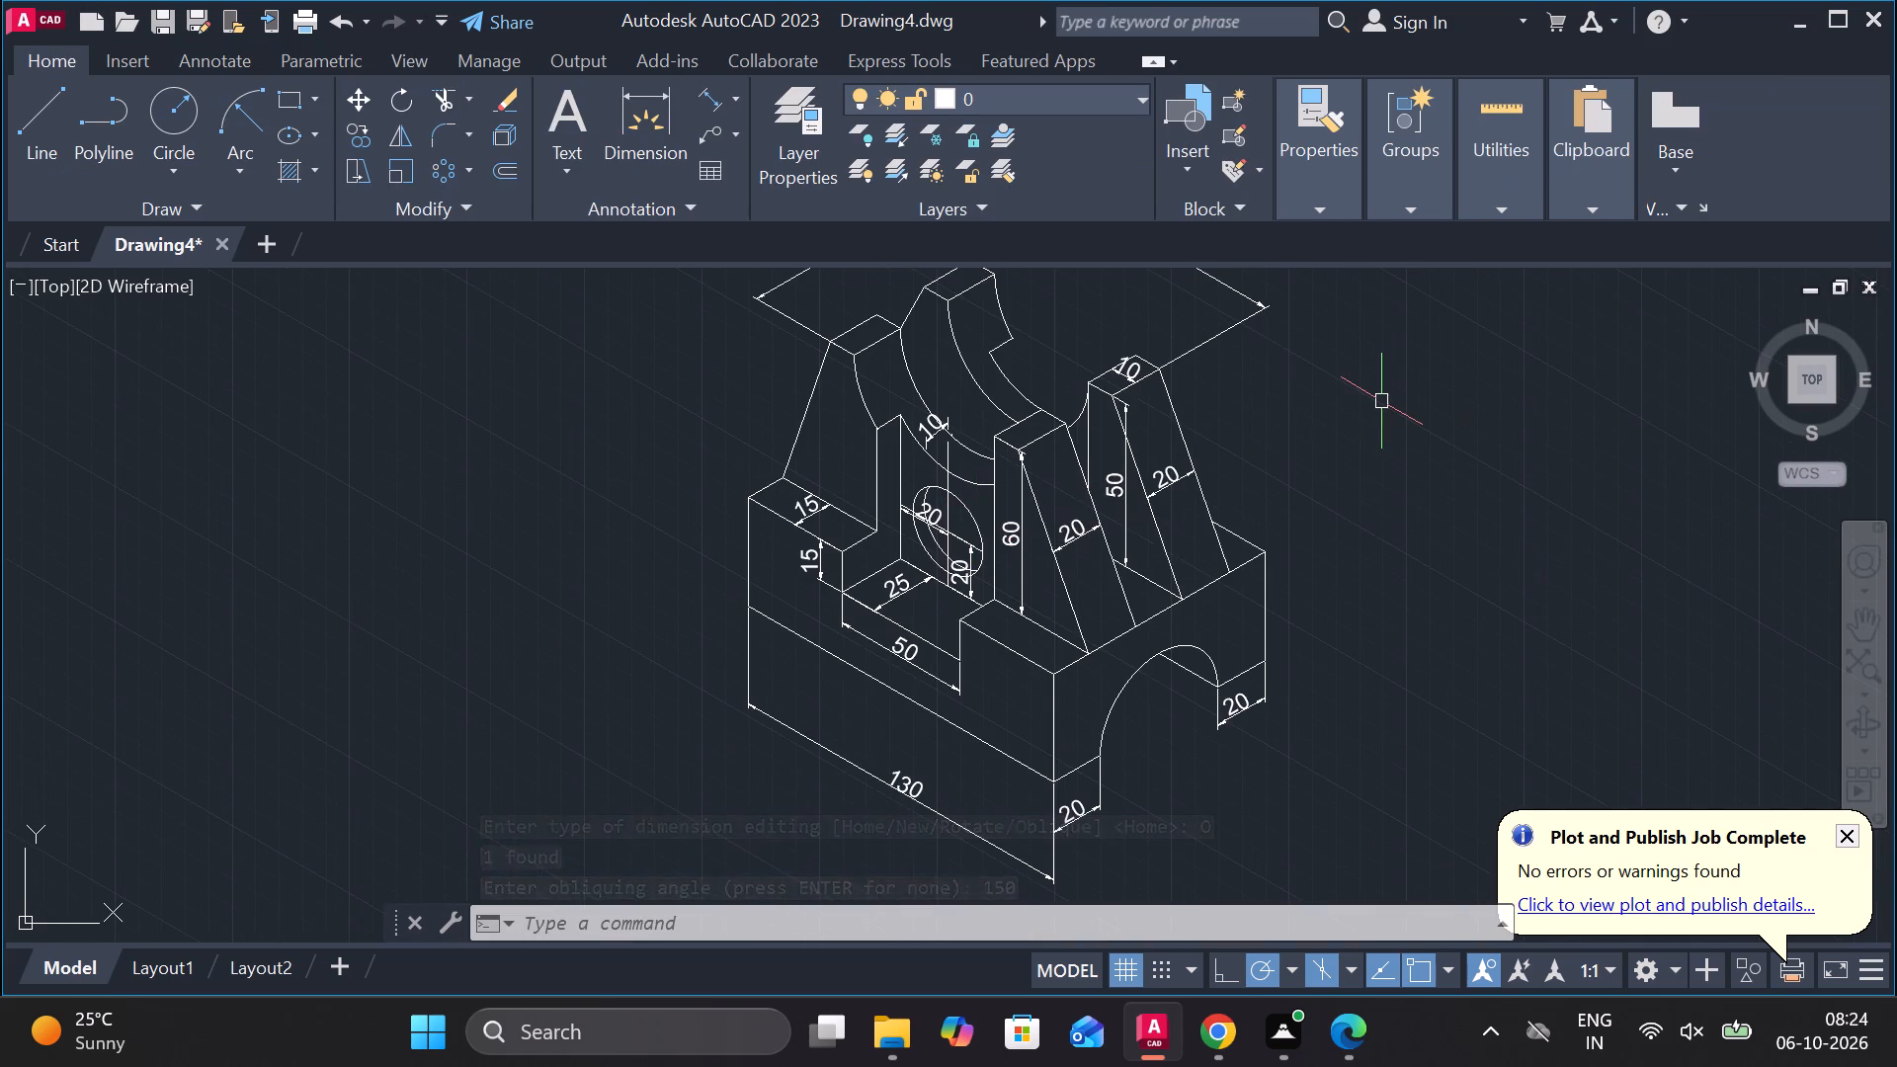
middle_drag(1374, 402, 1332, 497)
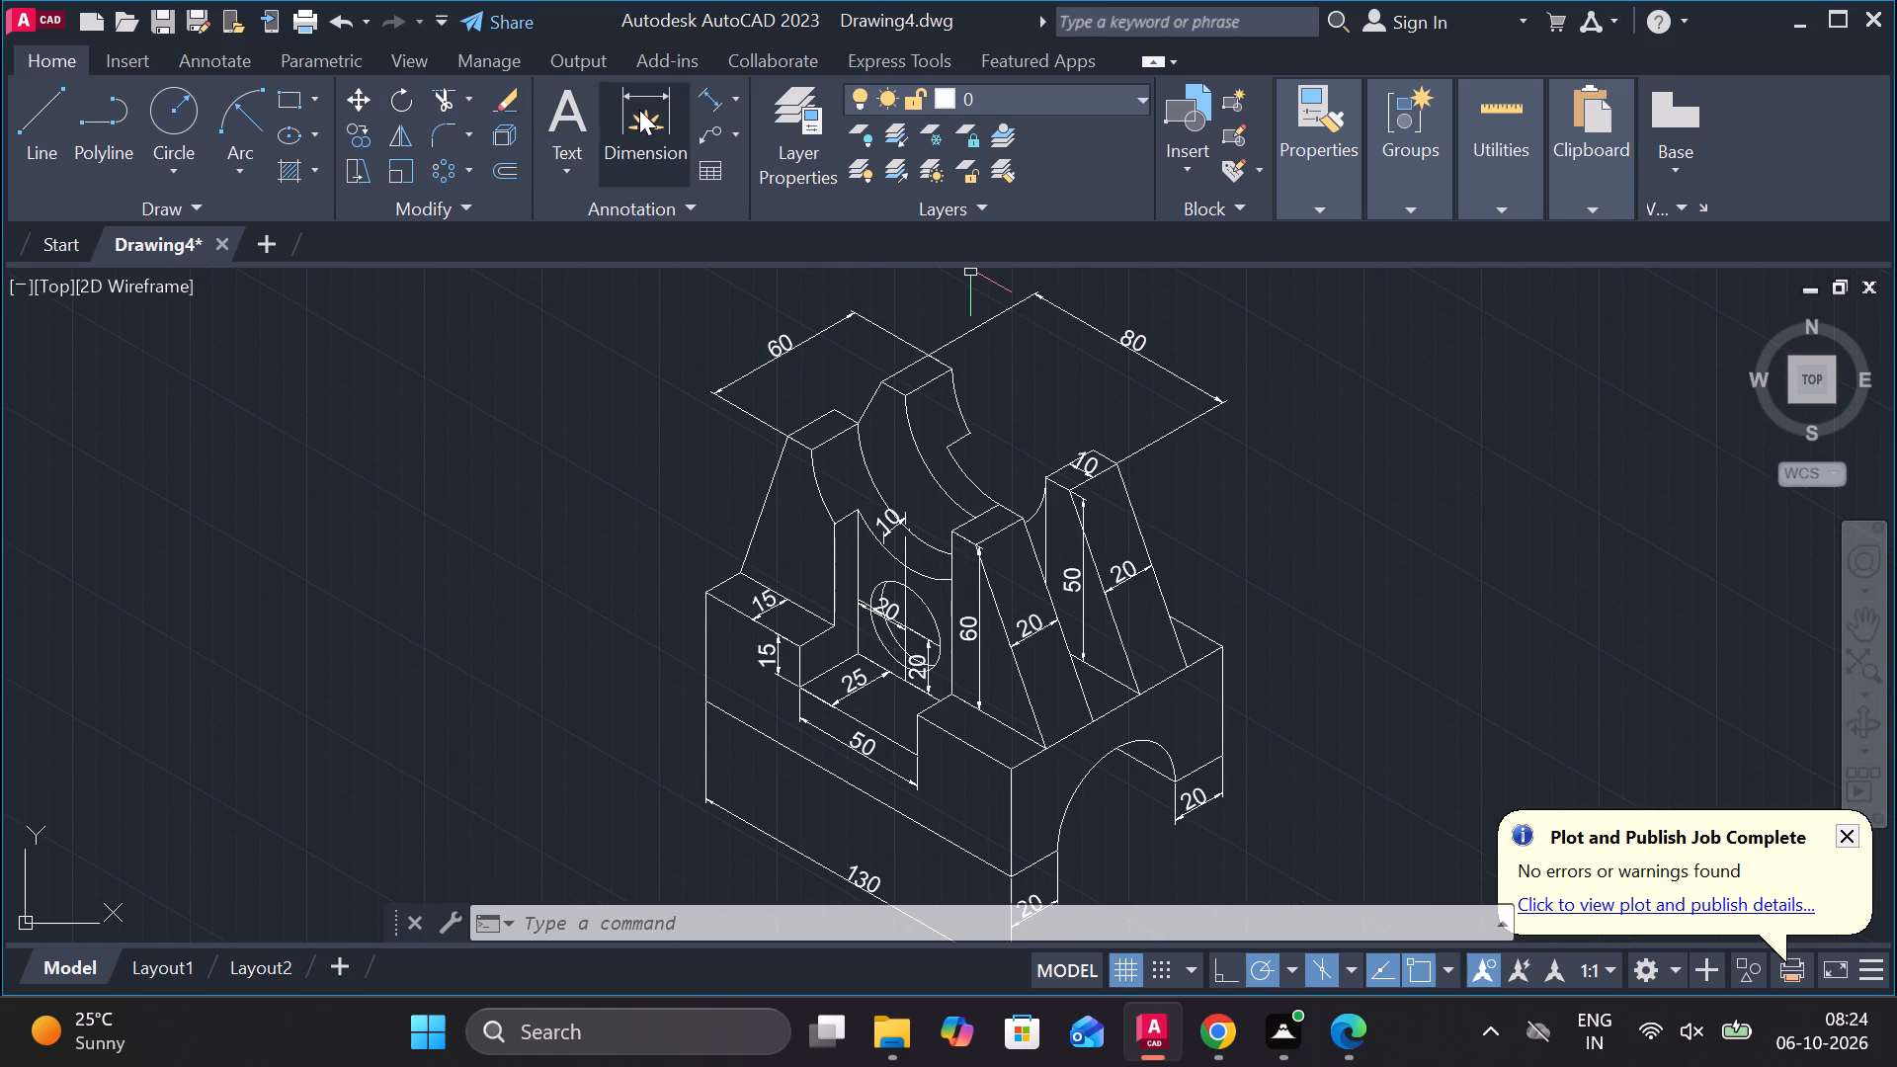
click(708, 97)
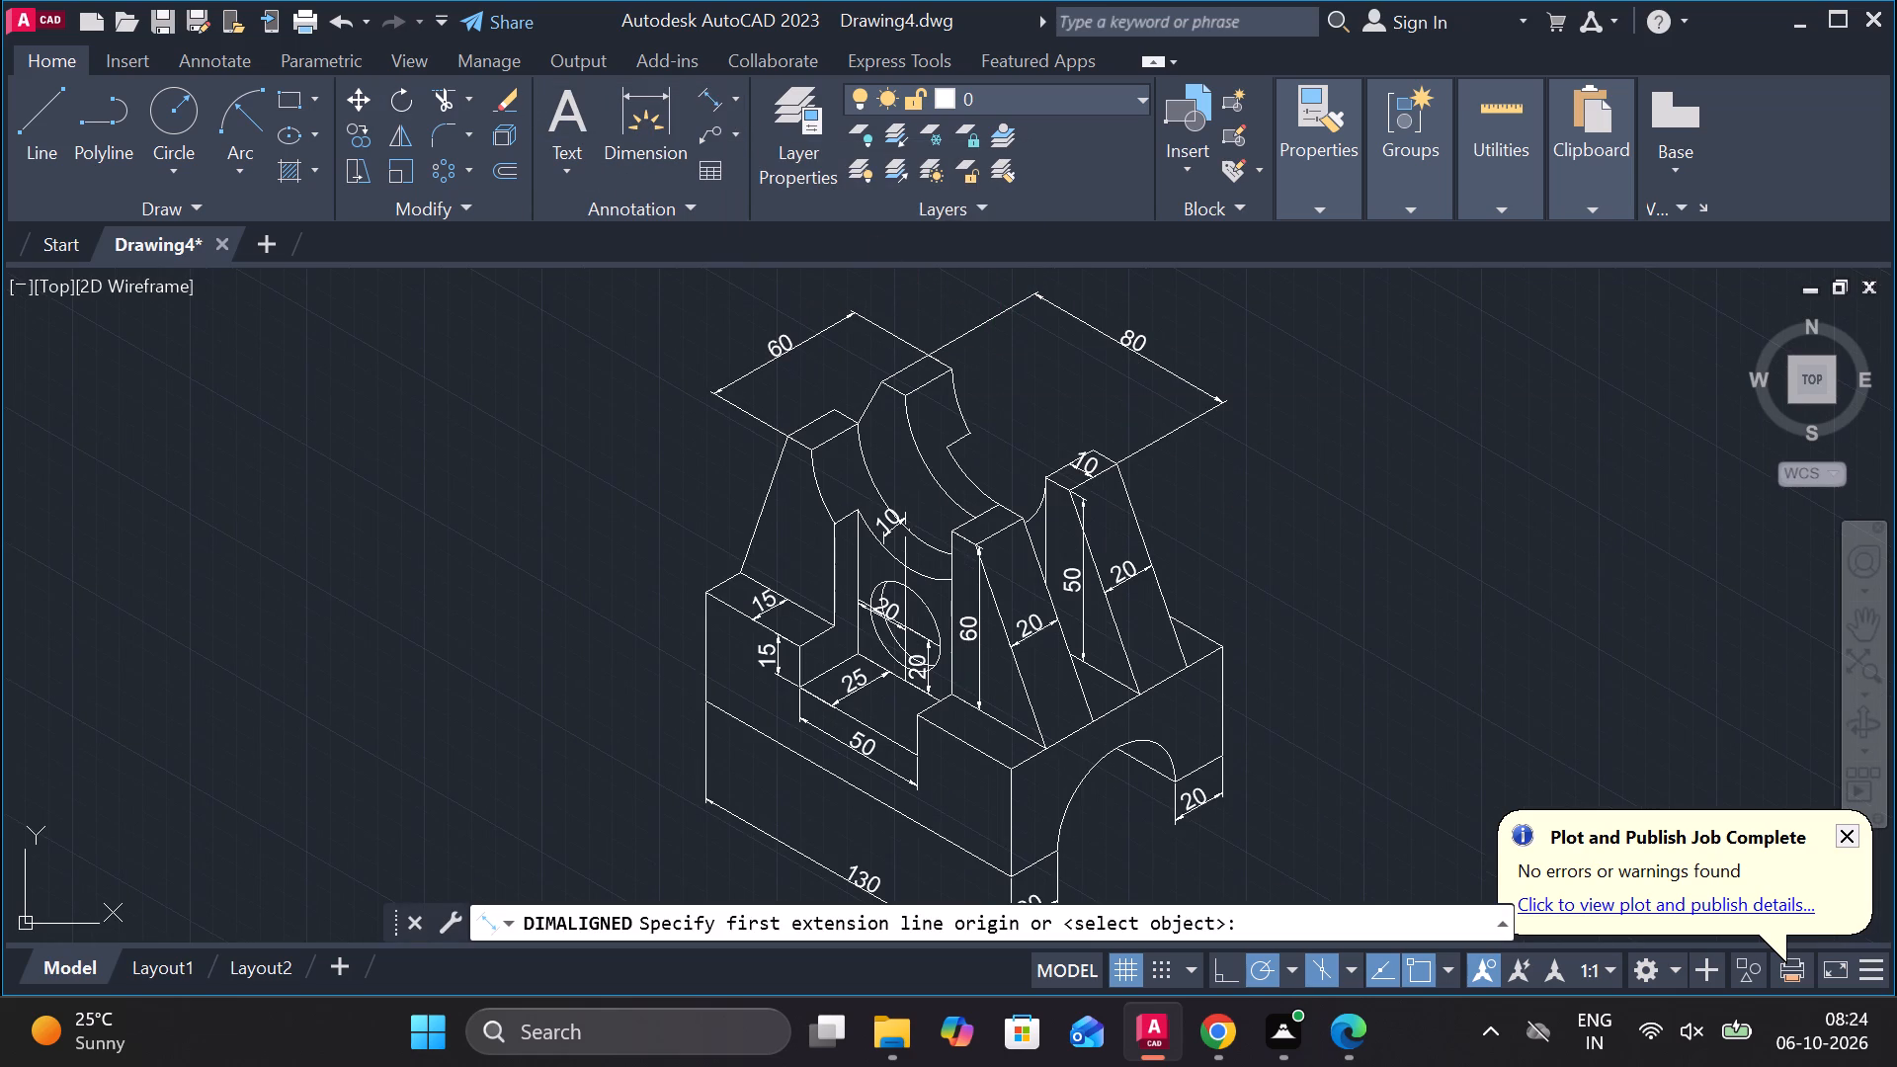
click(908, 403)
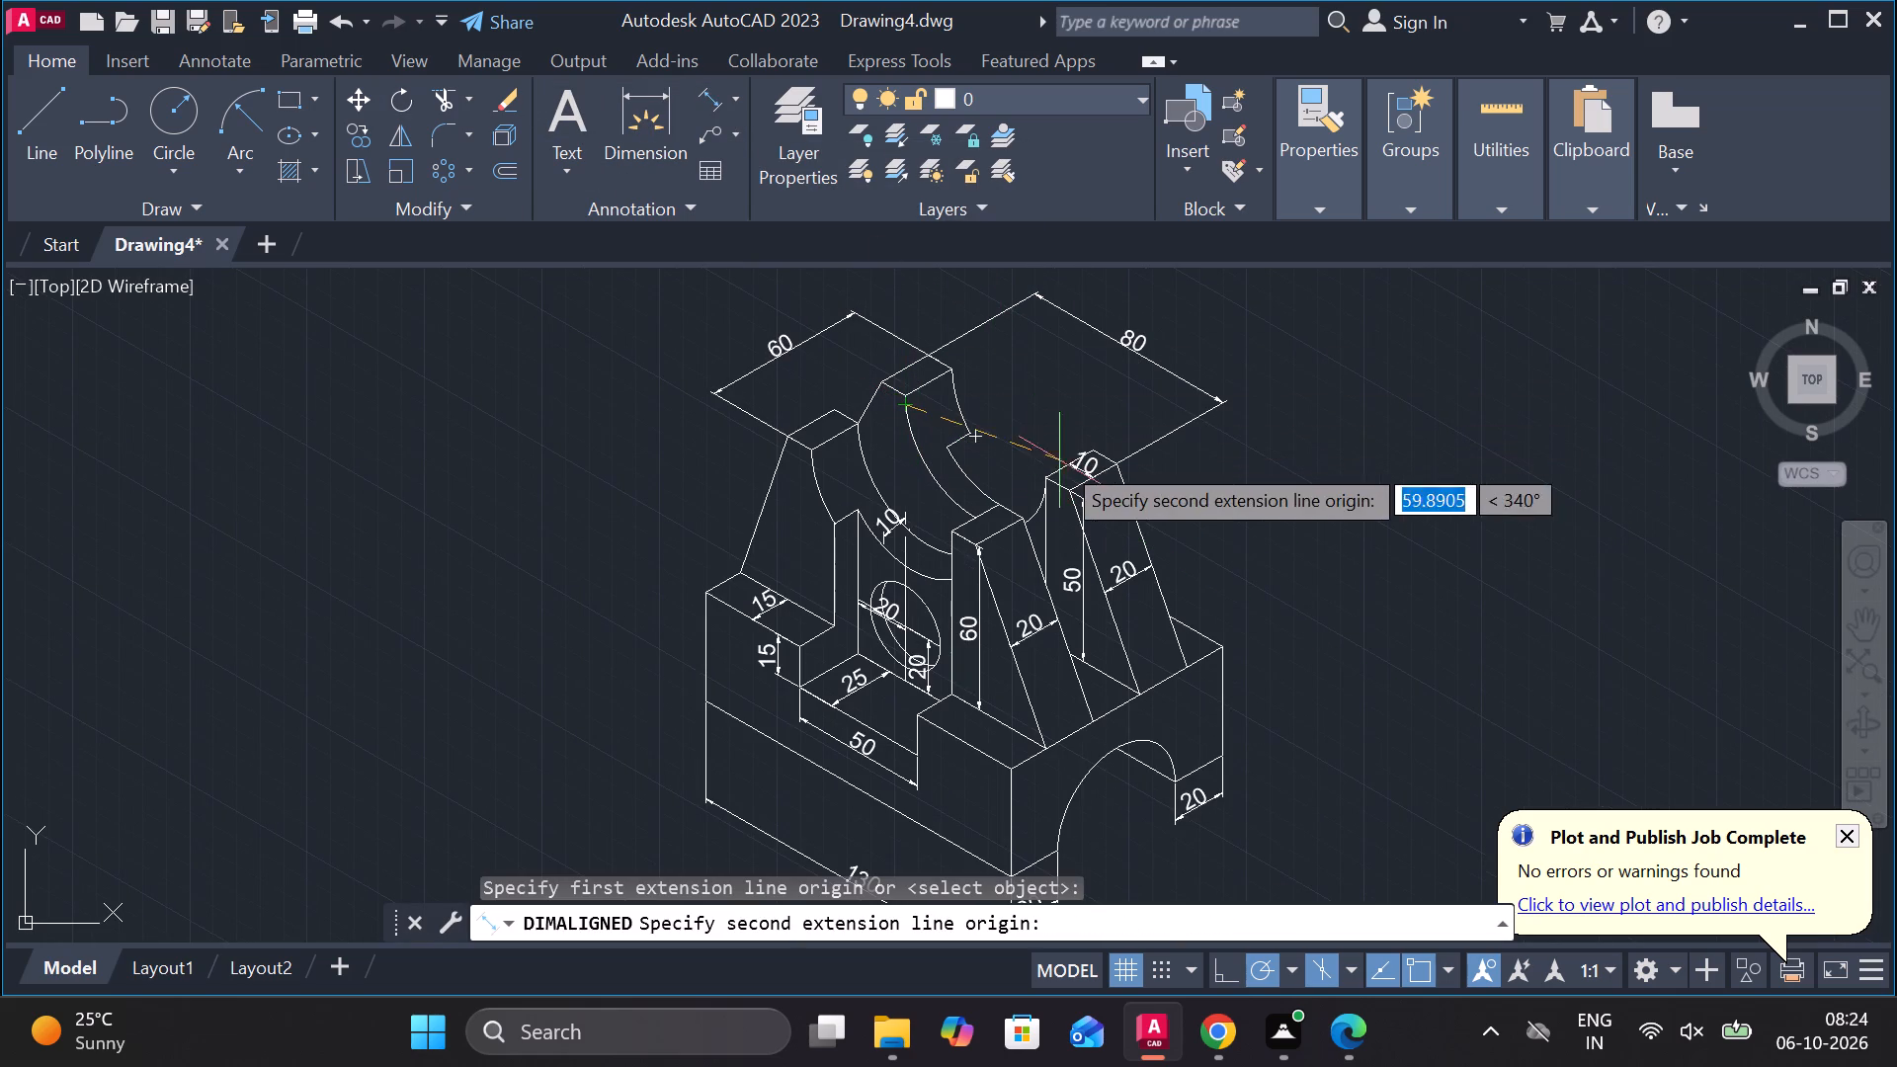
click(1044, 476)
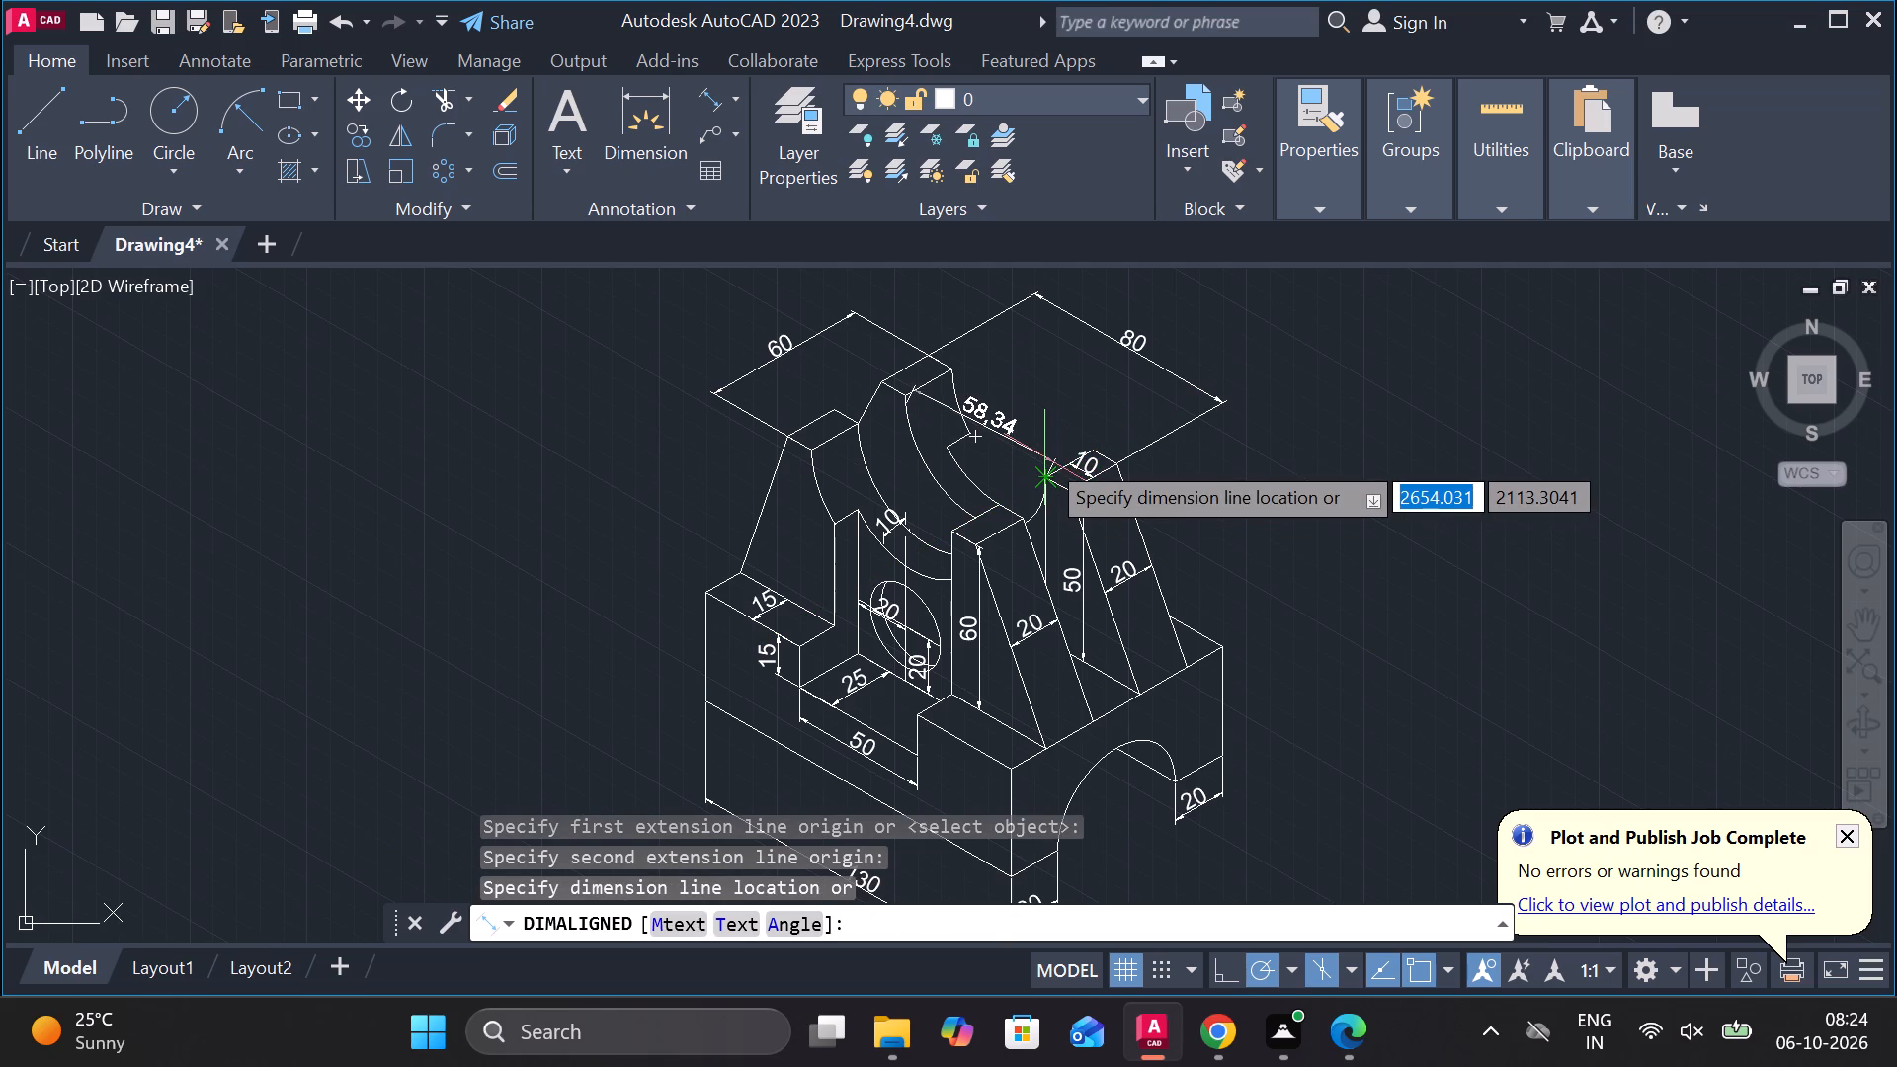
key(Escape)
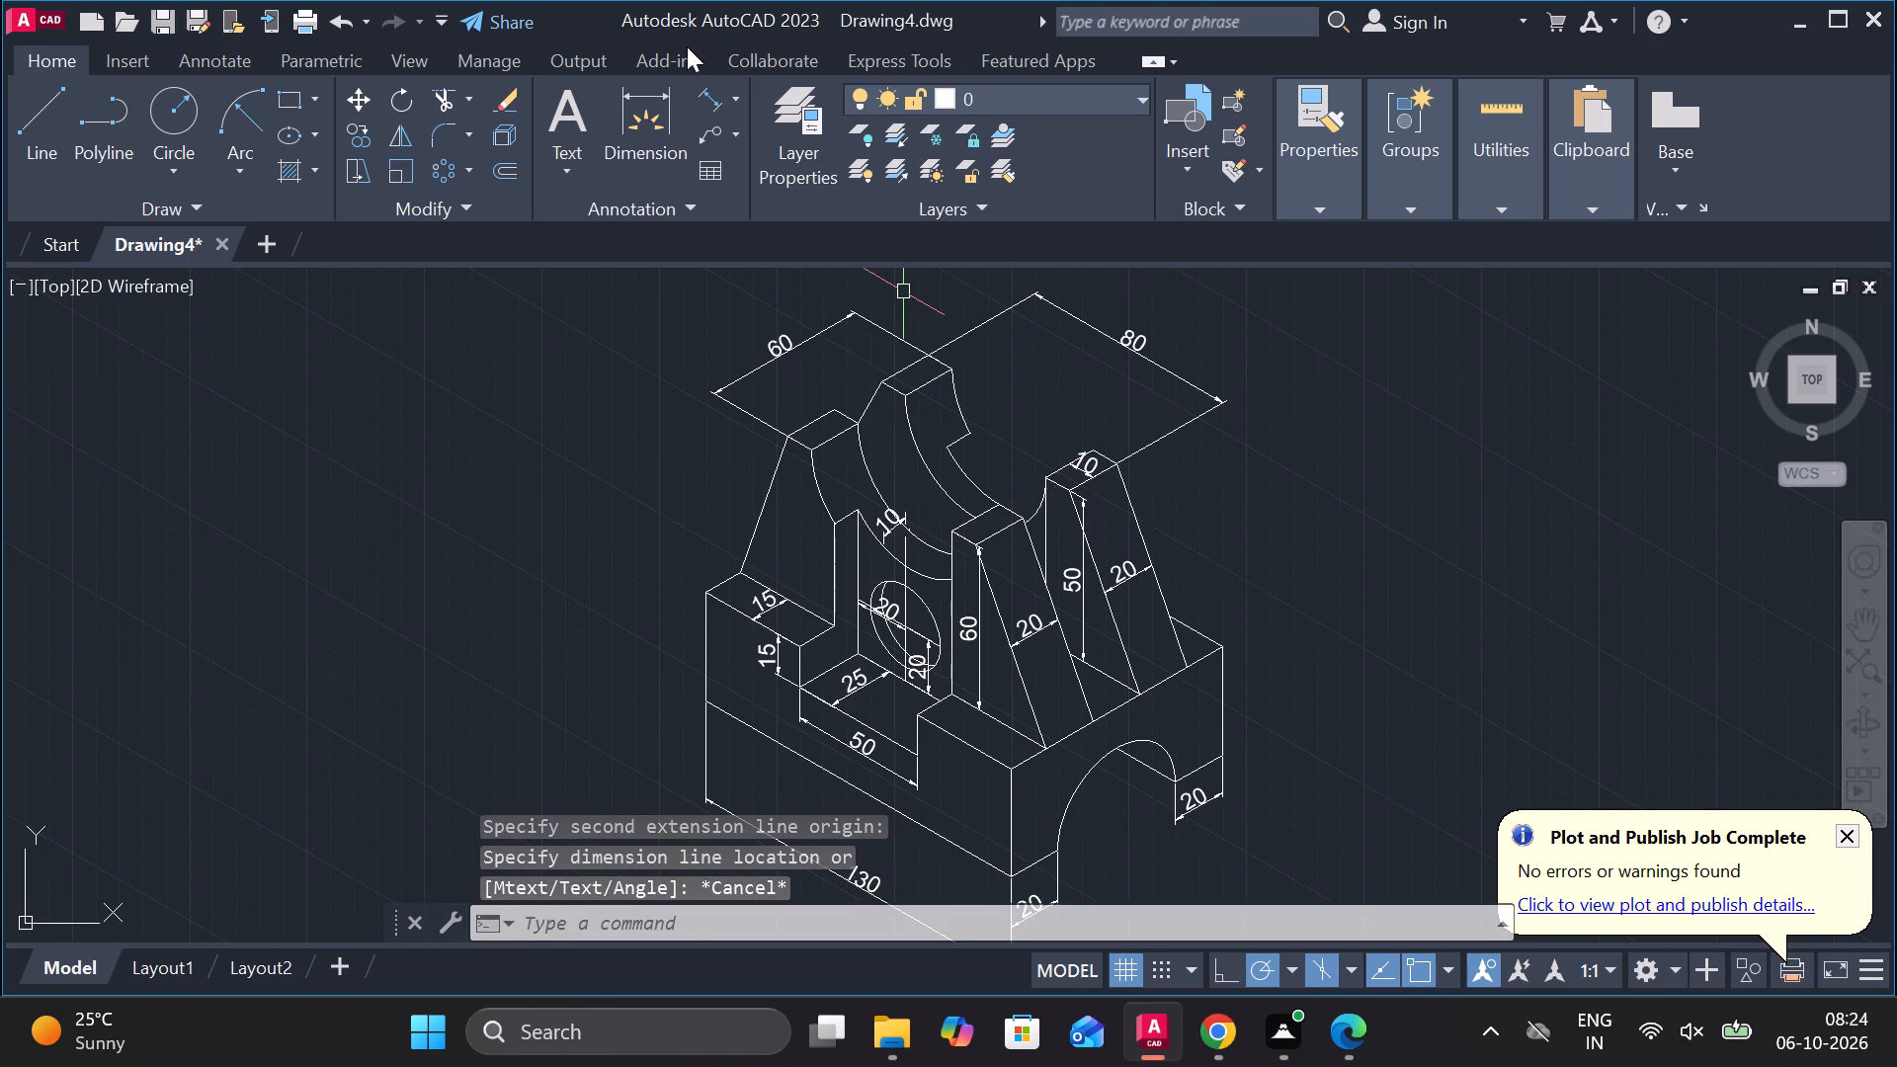
Add an aligned dimension across the opening of the large semicircular cutout, between its two top corners, placed above the cutout.
click(712, 98)
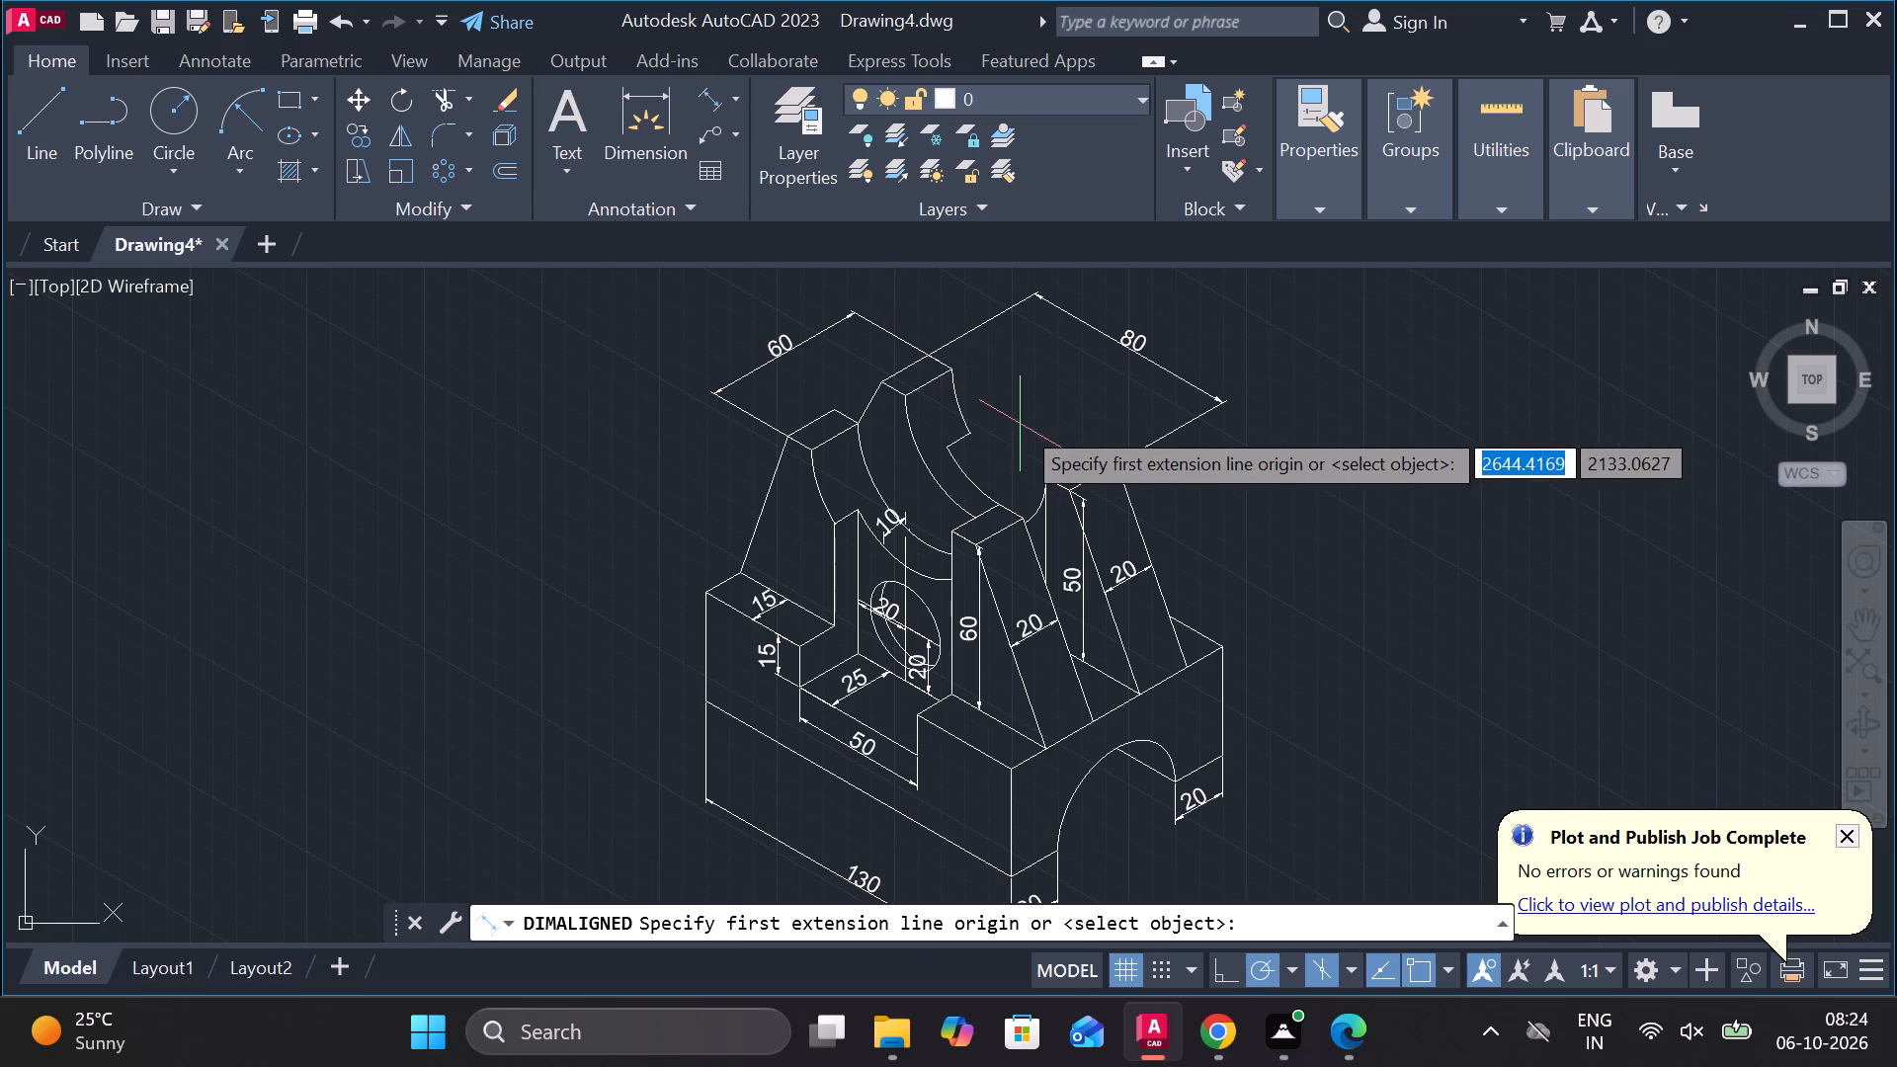
scroll(1022, 427, up, 2)
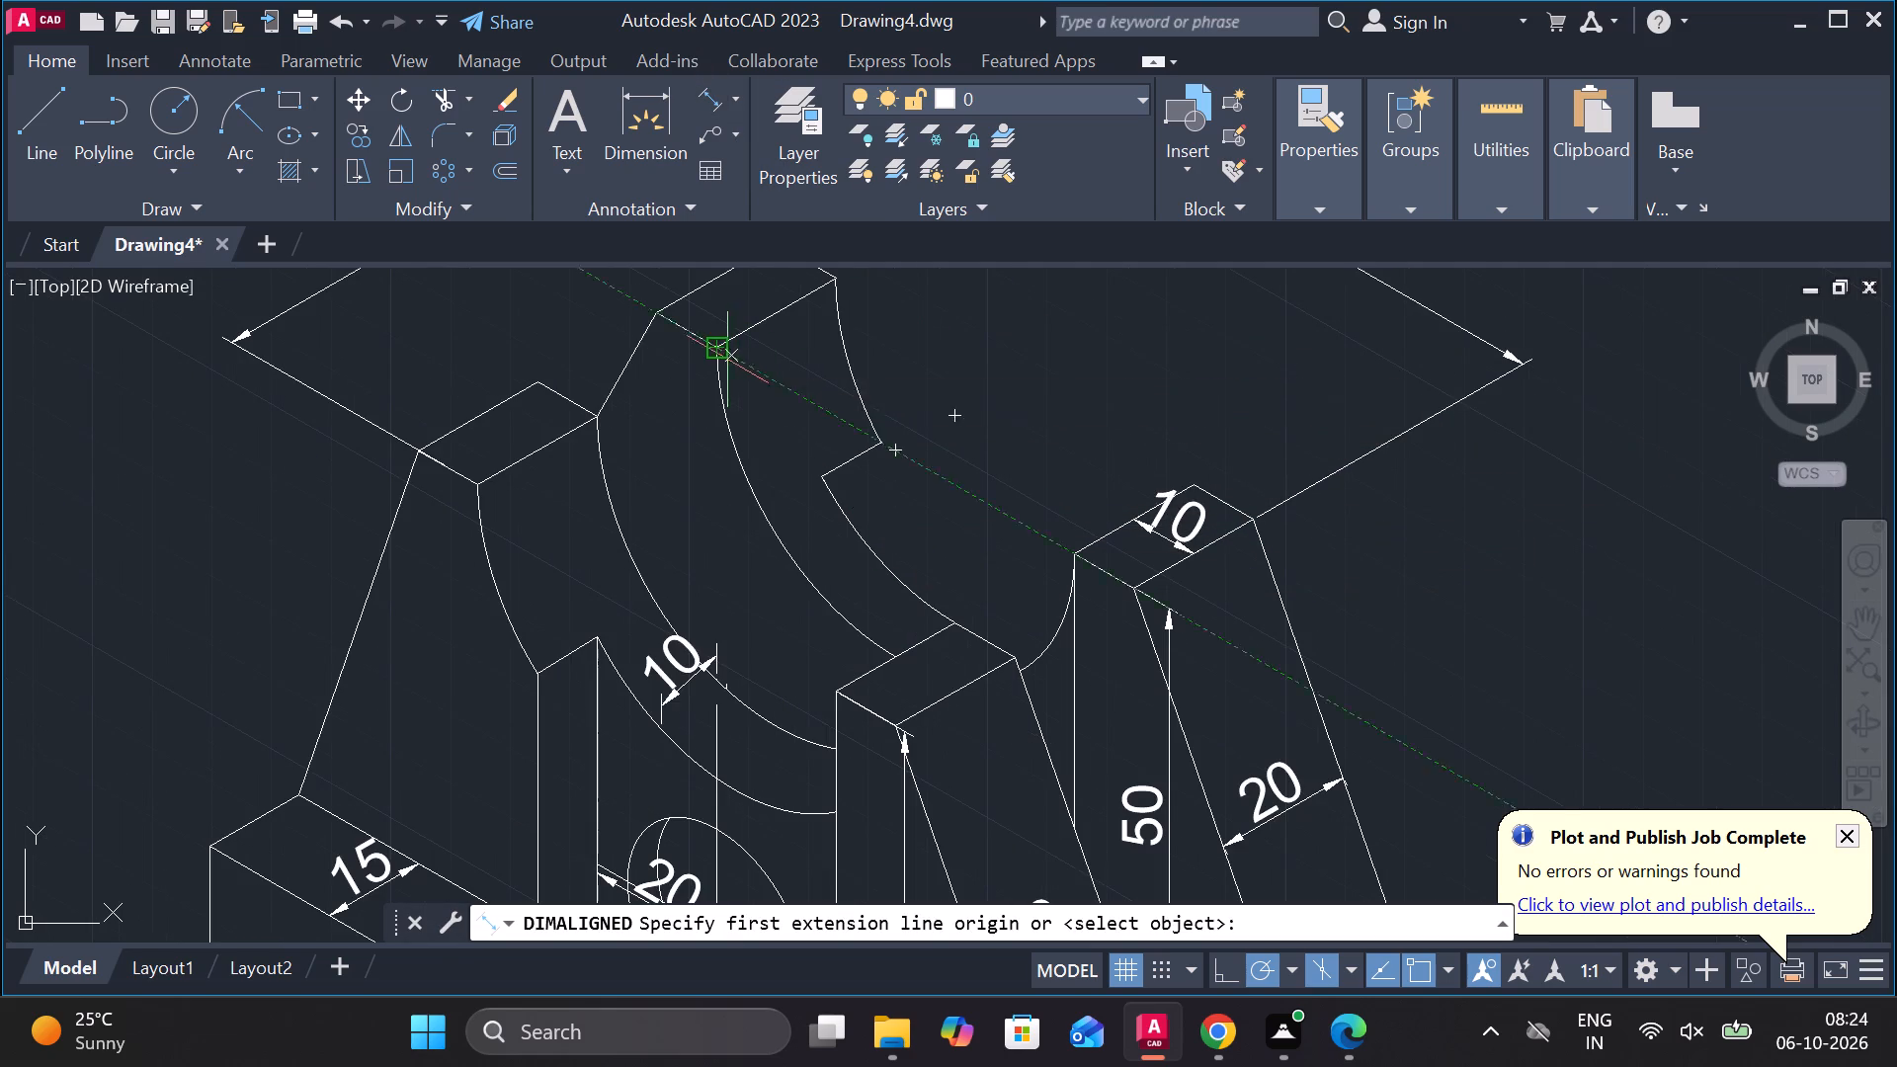
click(716, 355)
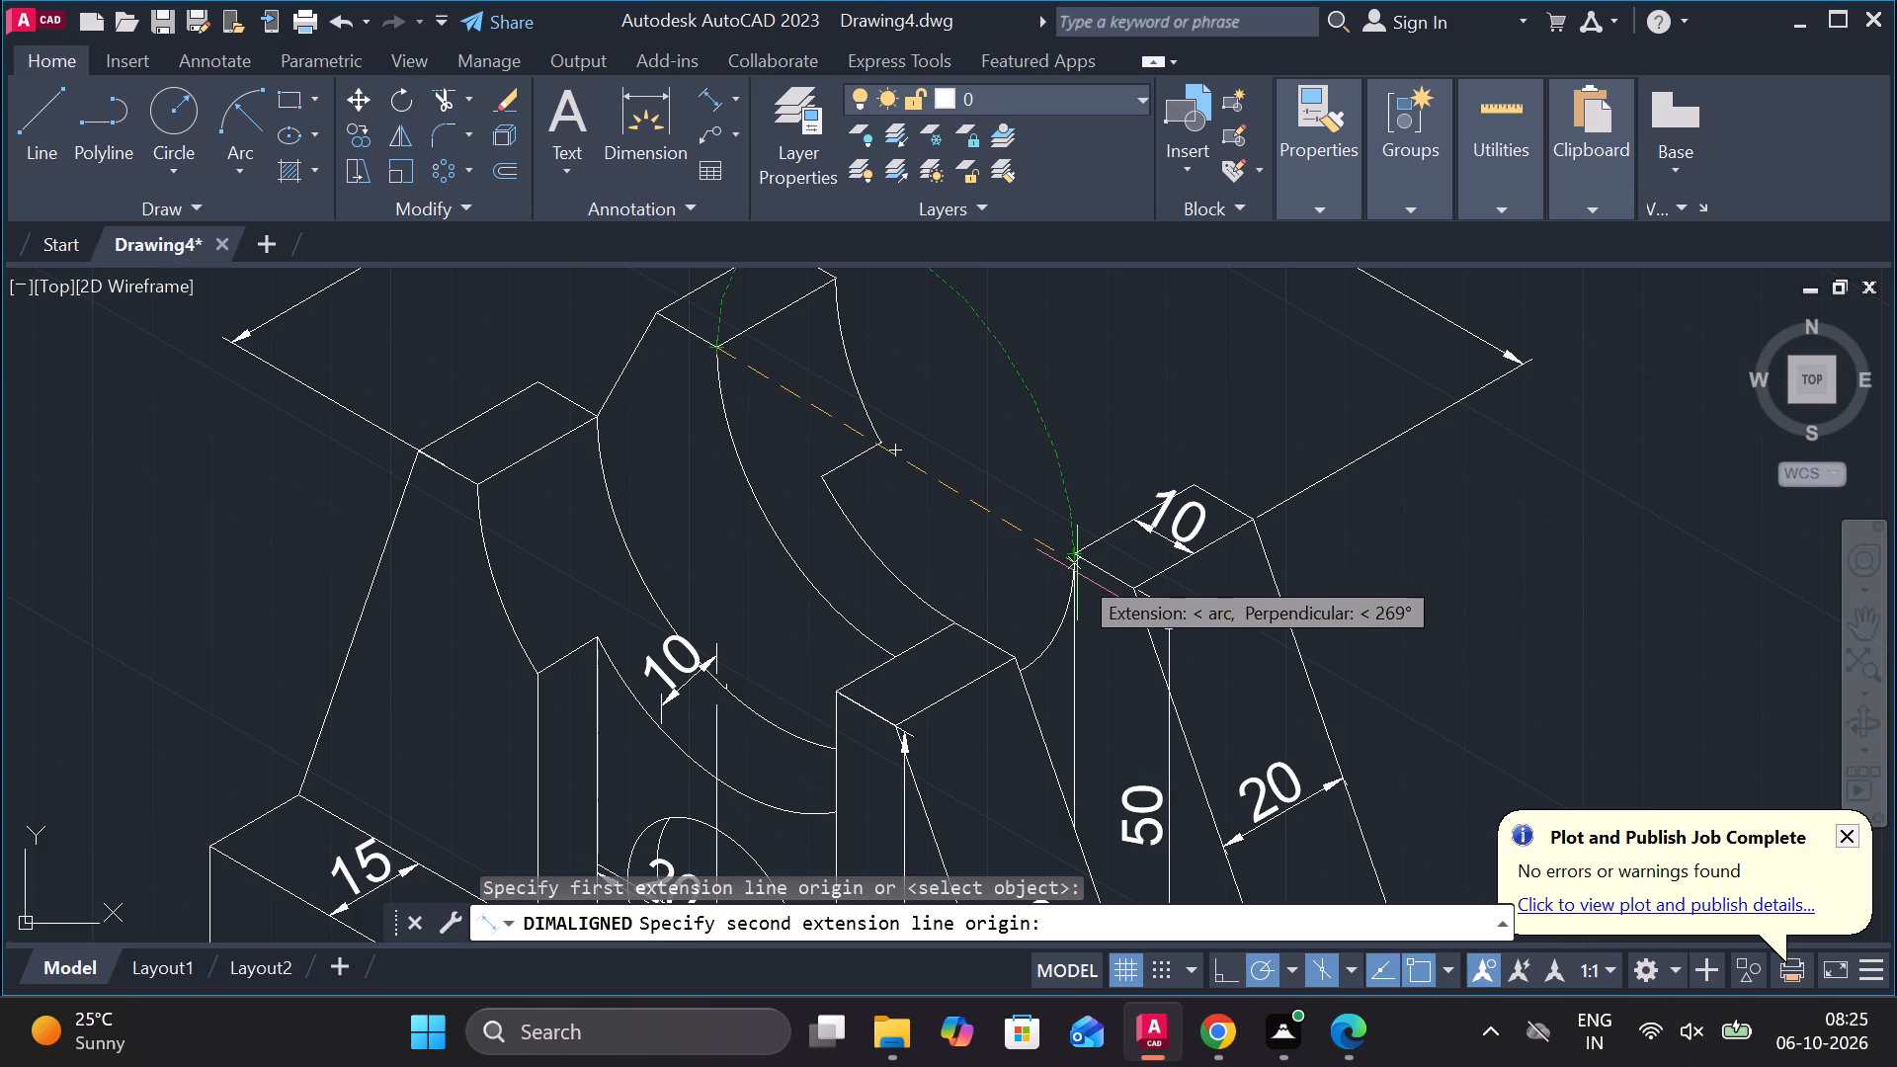
click(1077, 573)
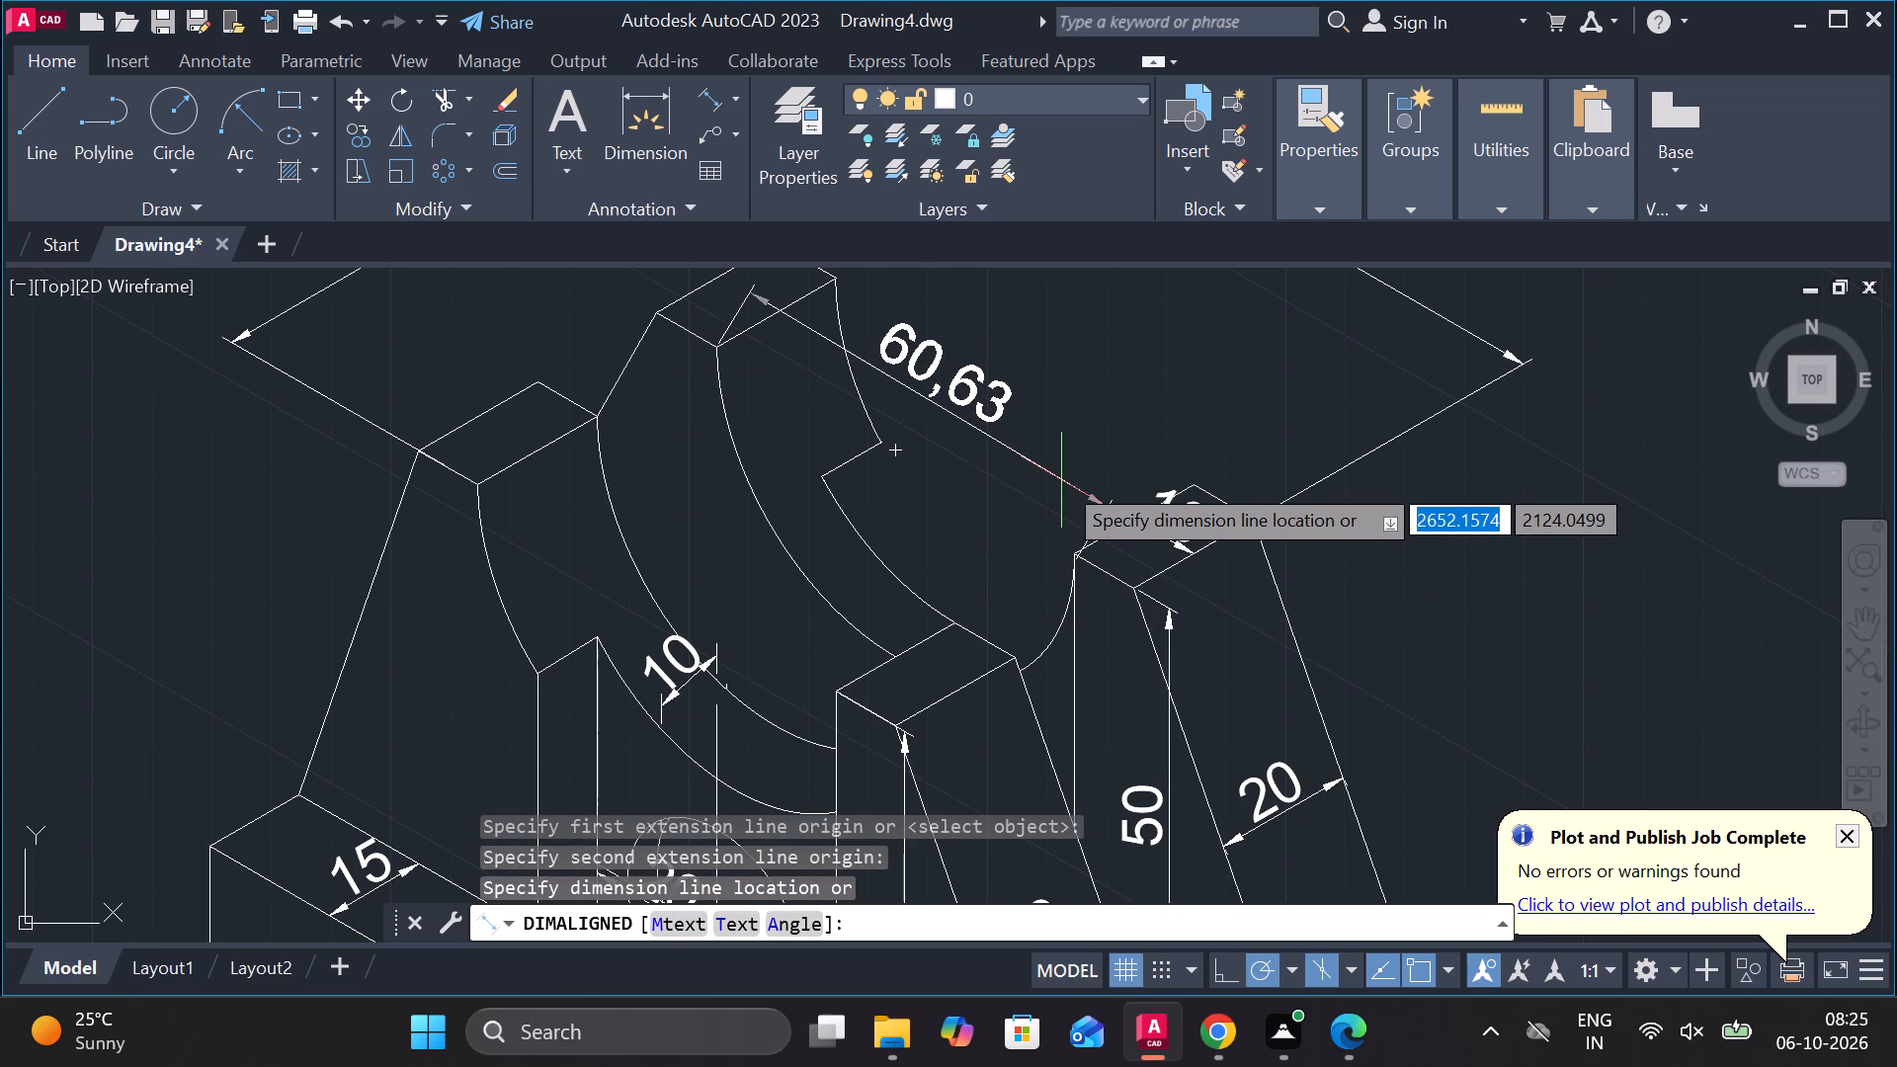
scroll(1083, 434, down, 1)
middle_drag(1083, 434, 1054, 489)
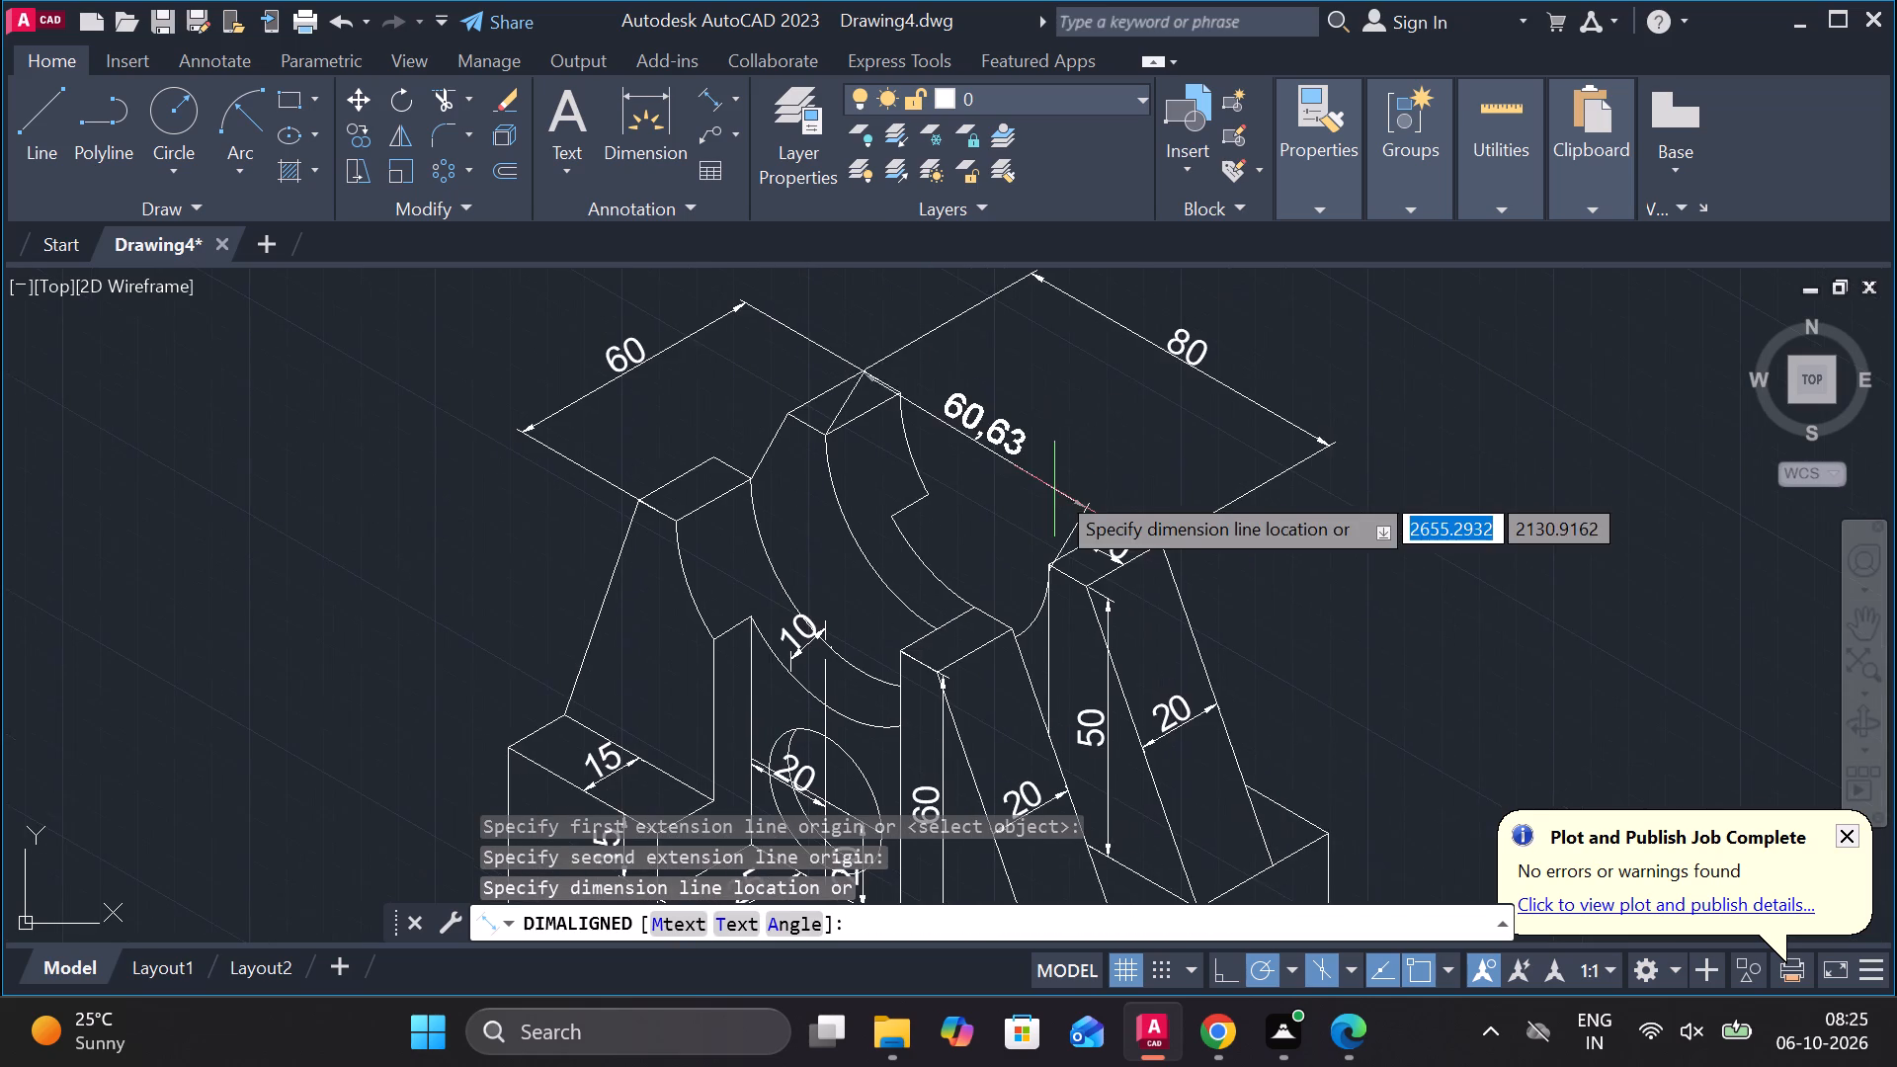
click(1087, 486)
key(Escape)
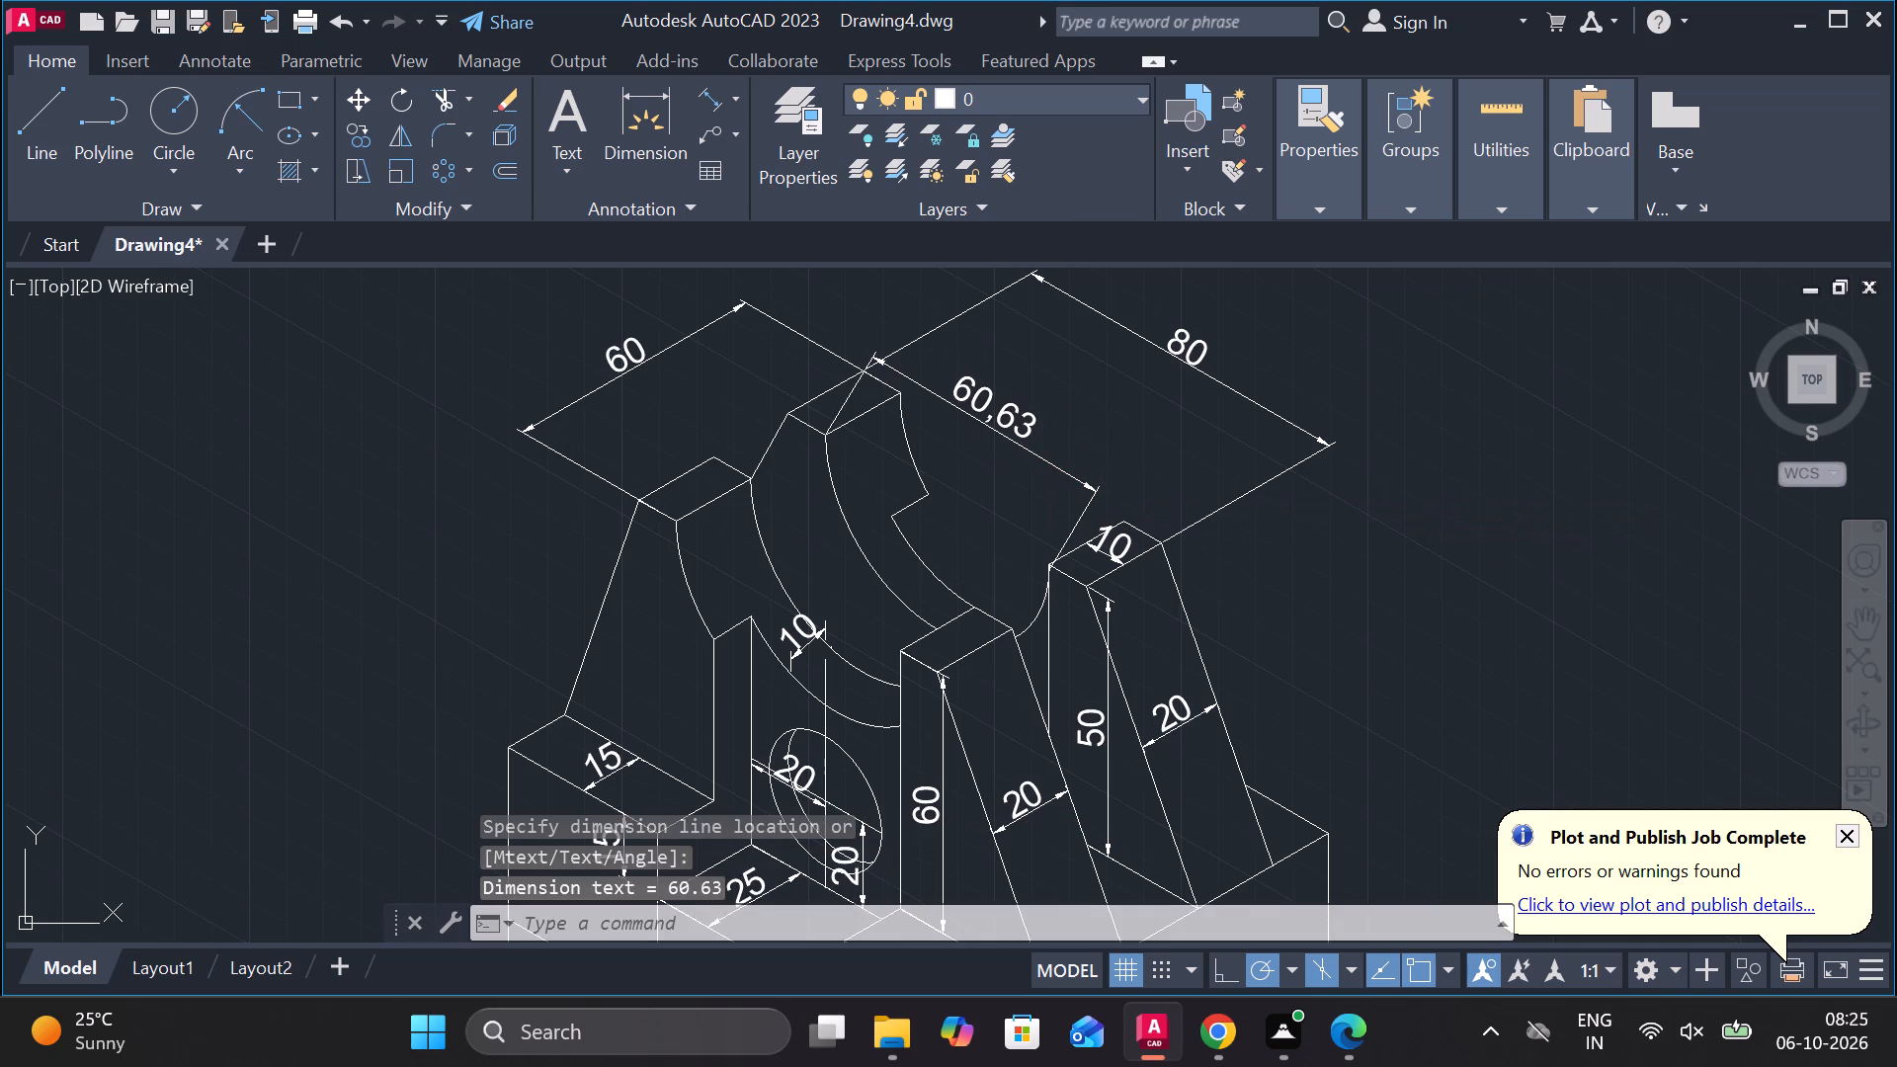
Replace the text of the dimension across the large semicircular cutout's opening with R30.
click(1036, 440)
key(Escape)
double_click(1026, 435)
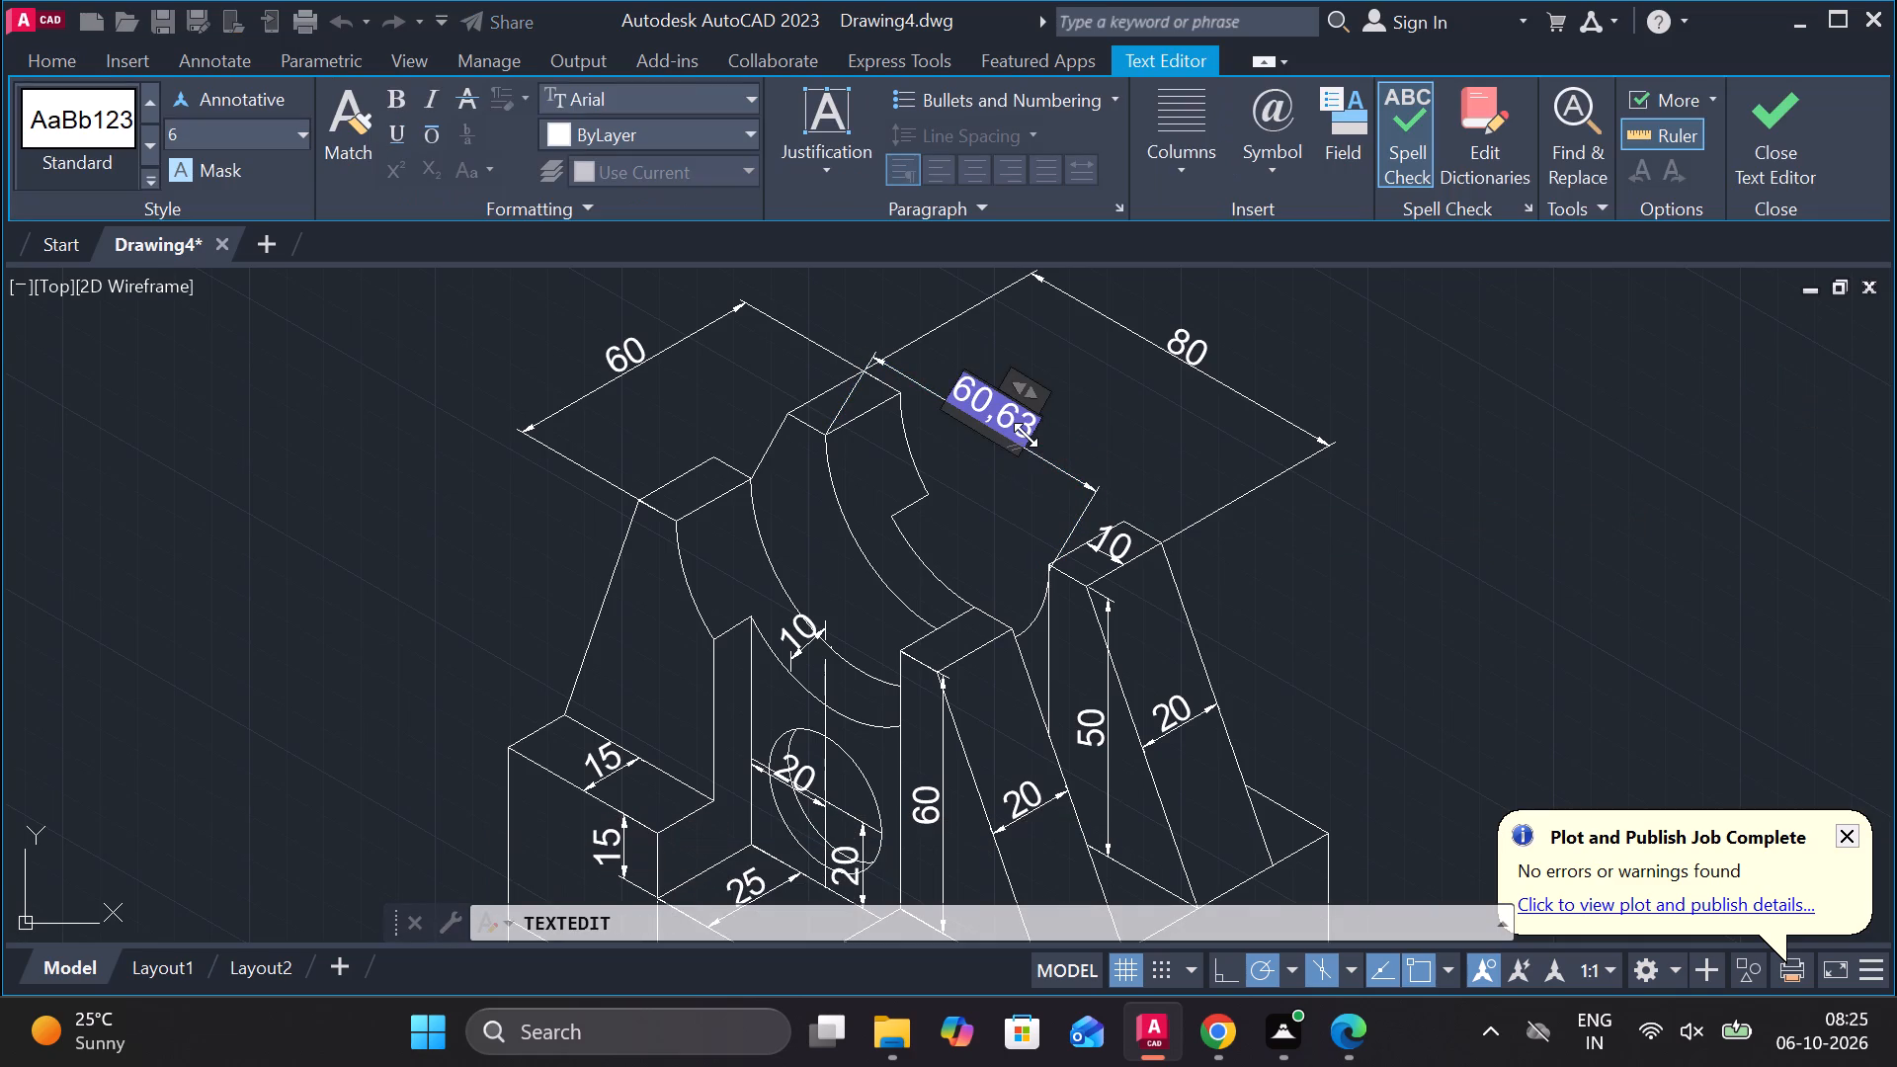
click(1265, 168)
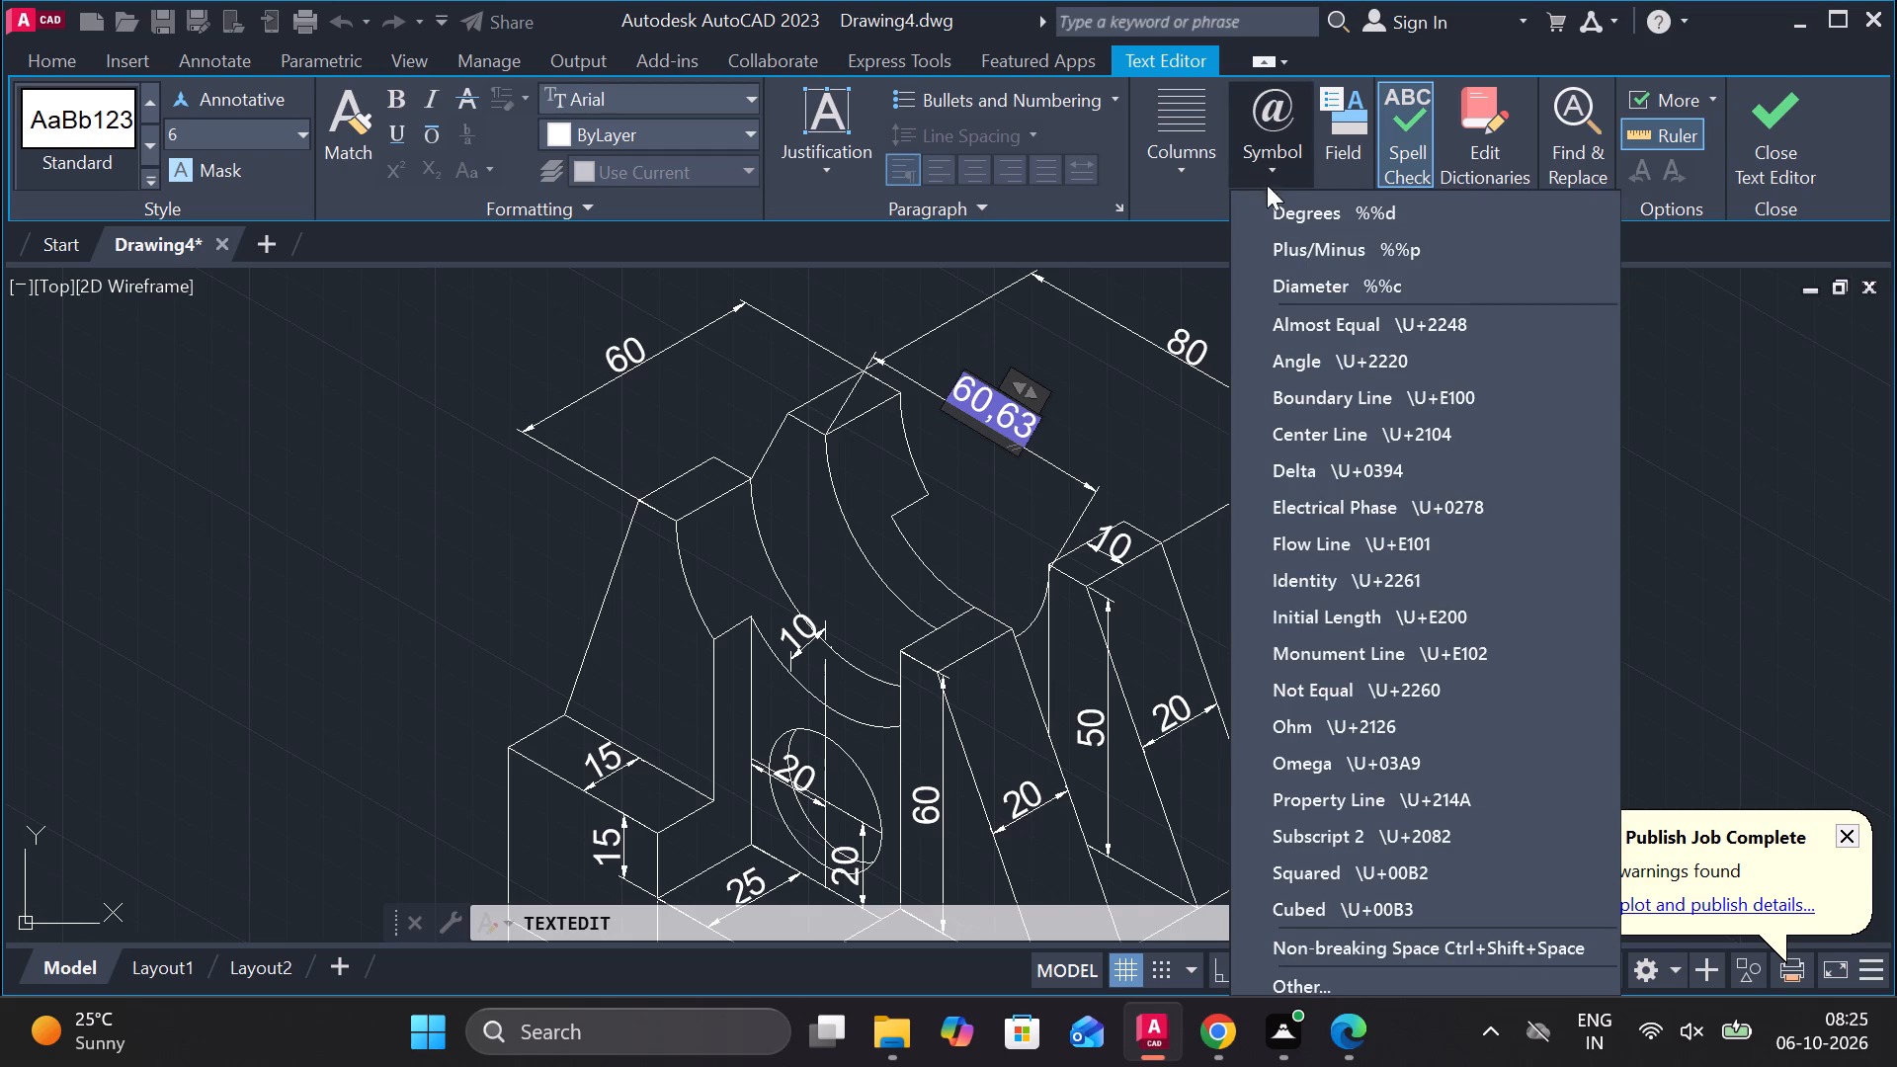
scroll(1340, 695, down, 3)
scroll(1340, 695, up, 3)
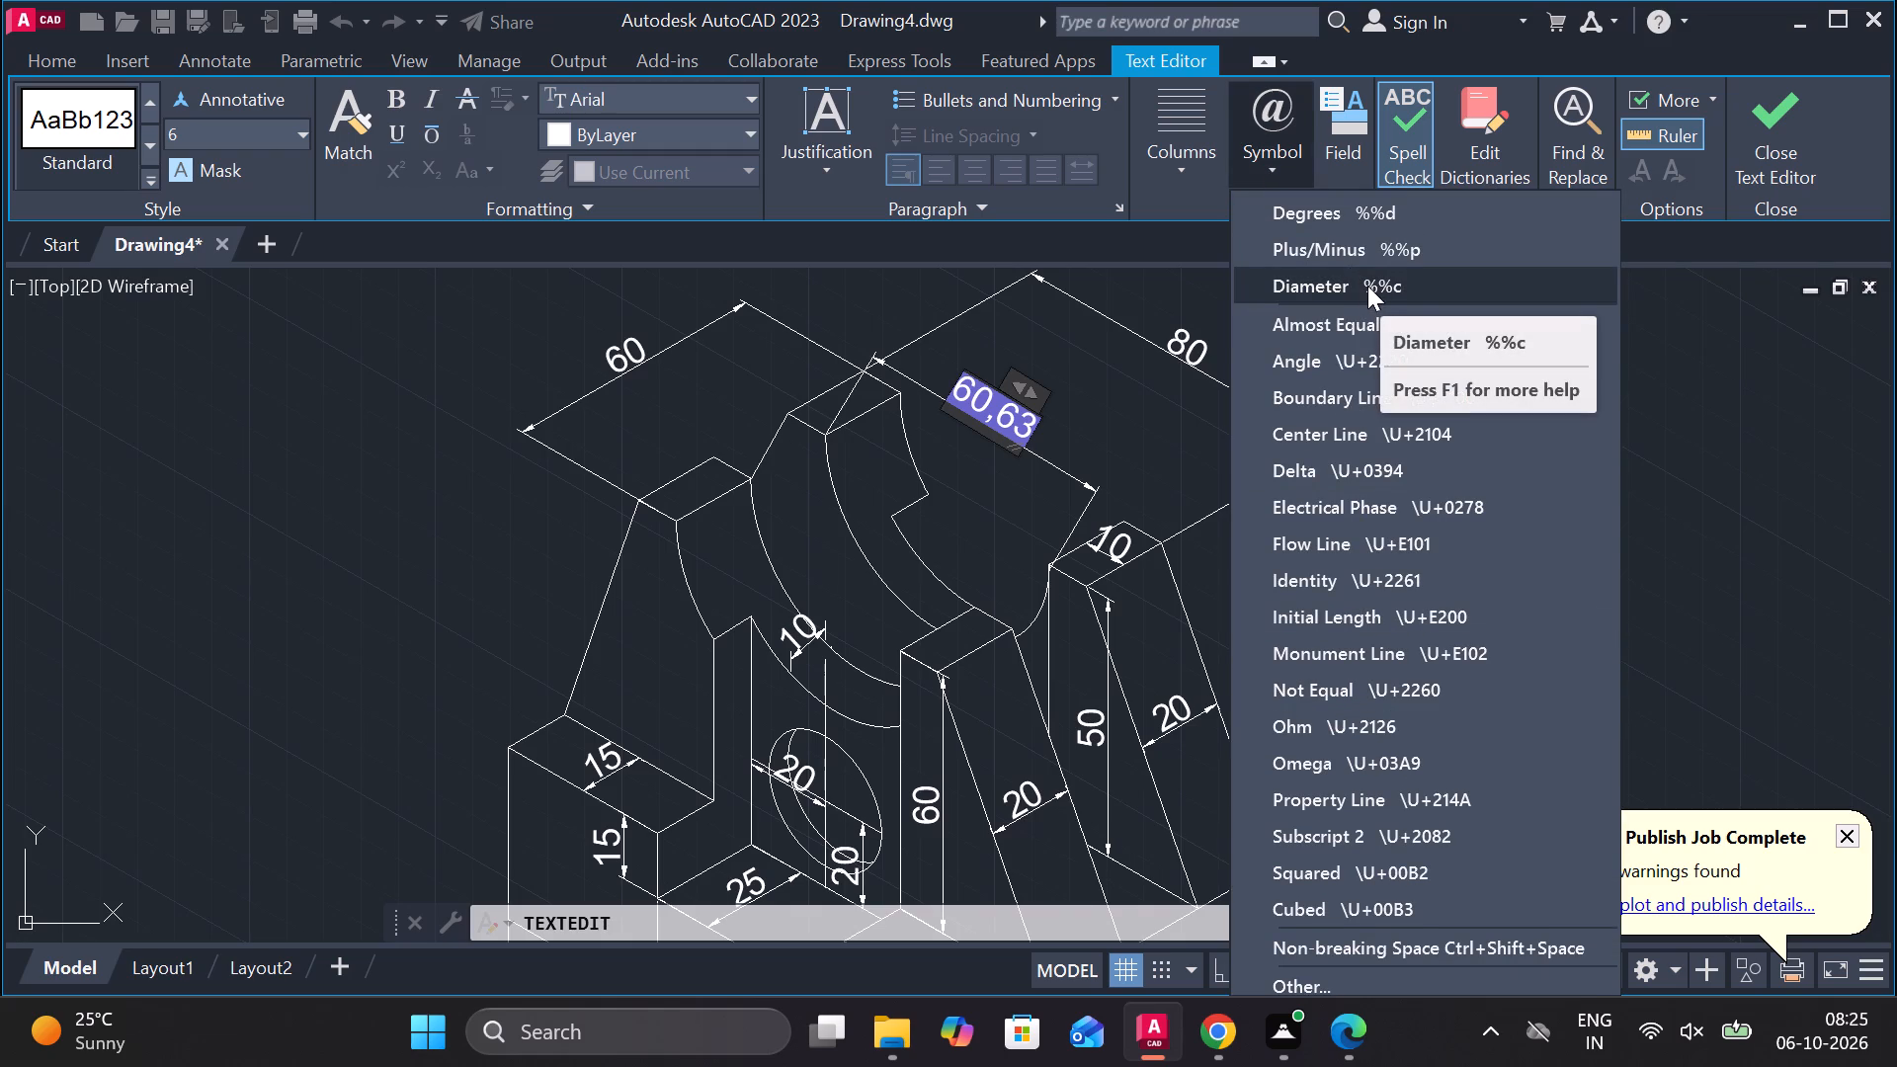
key(r)
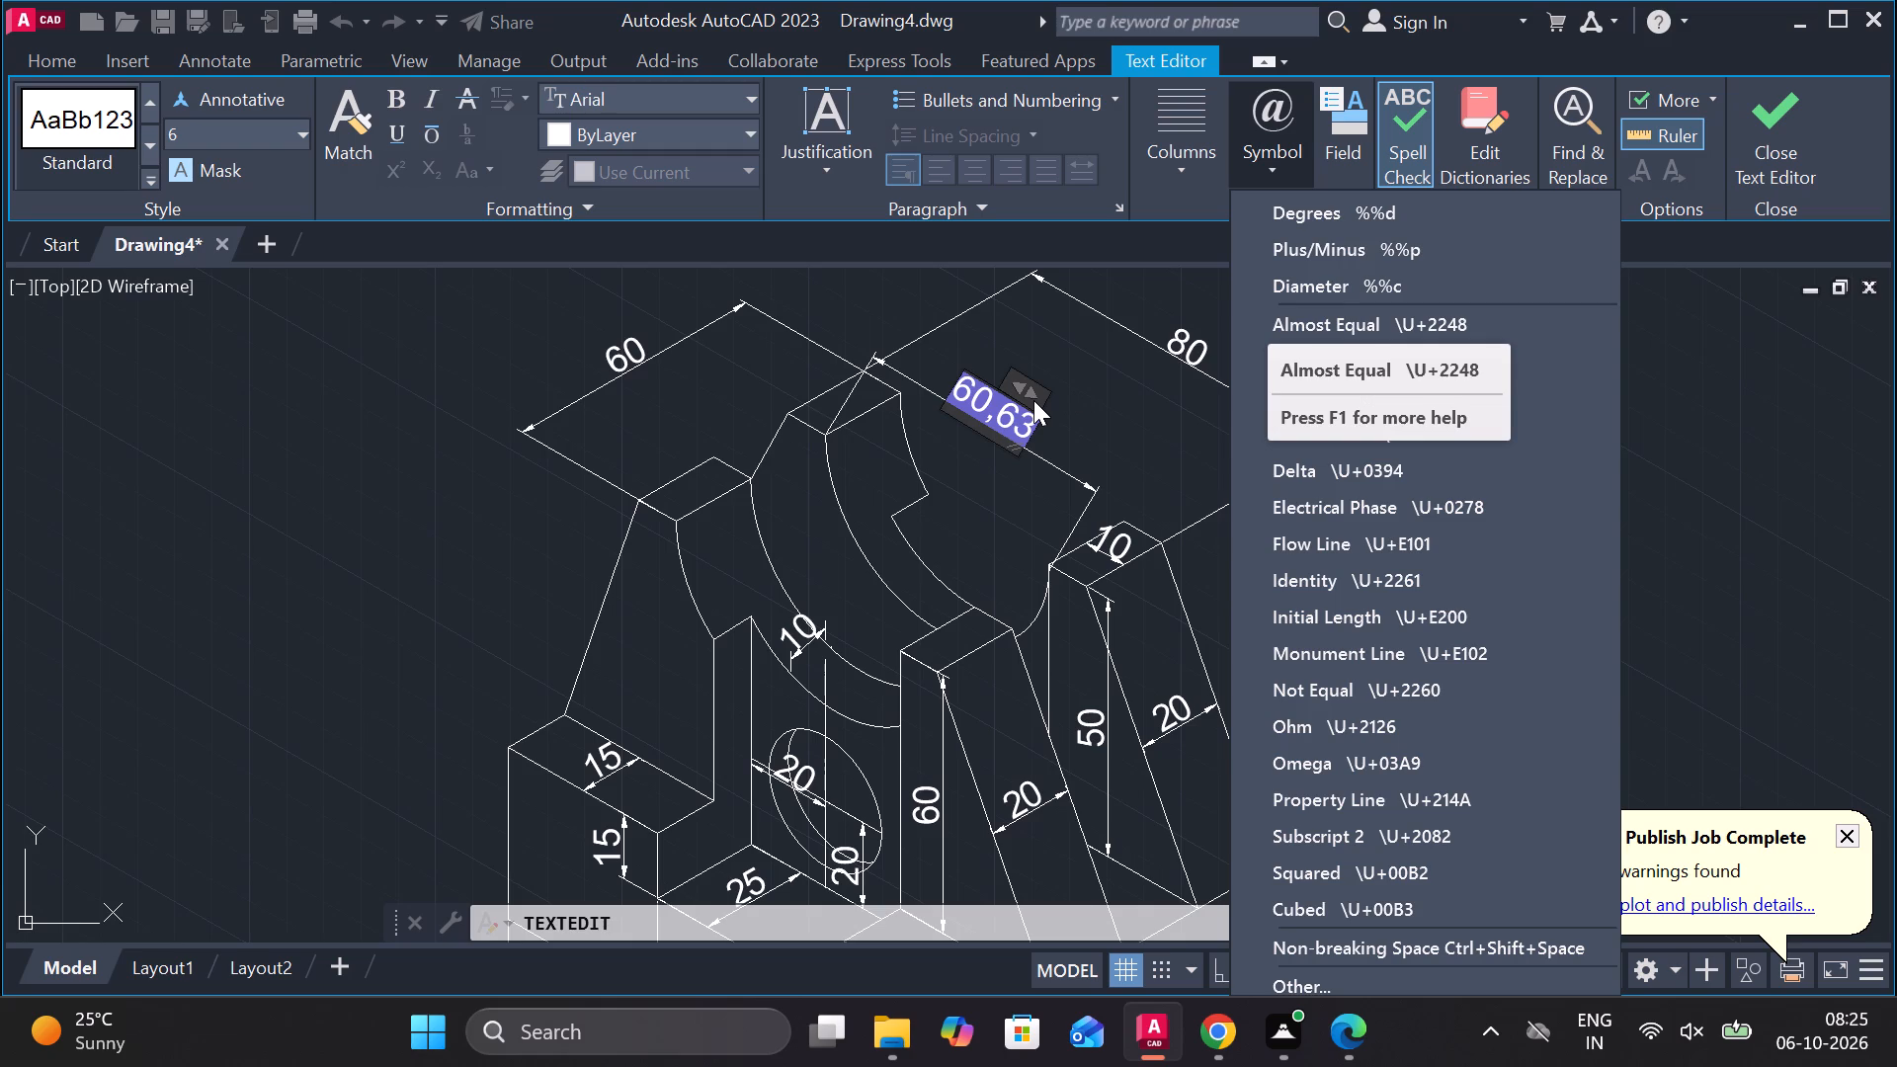
click(1033, 400)
key(r)
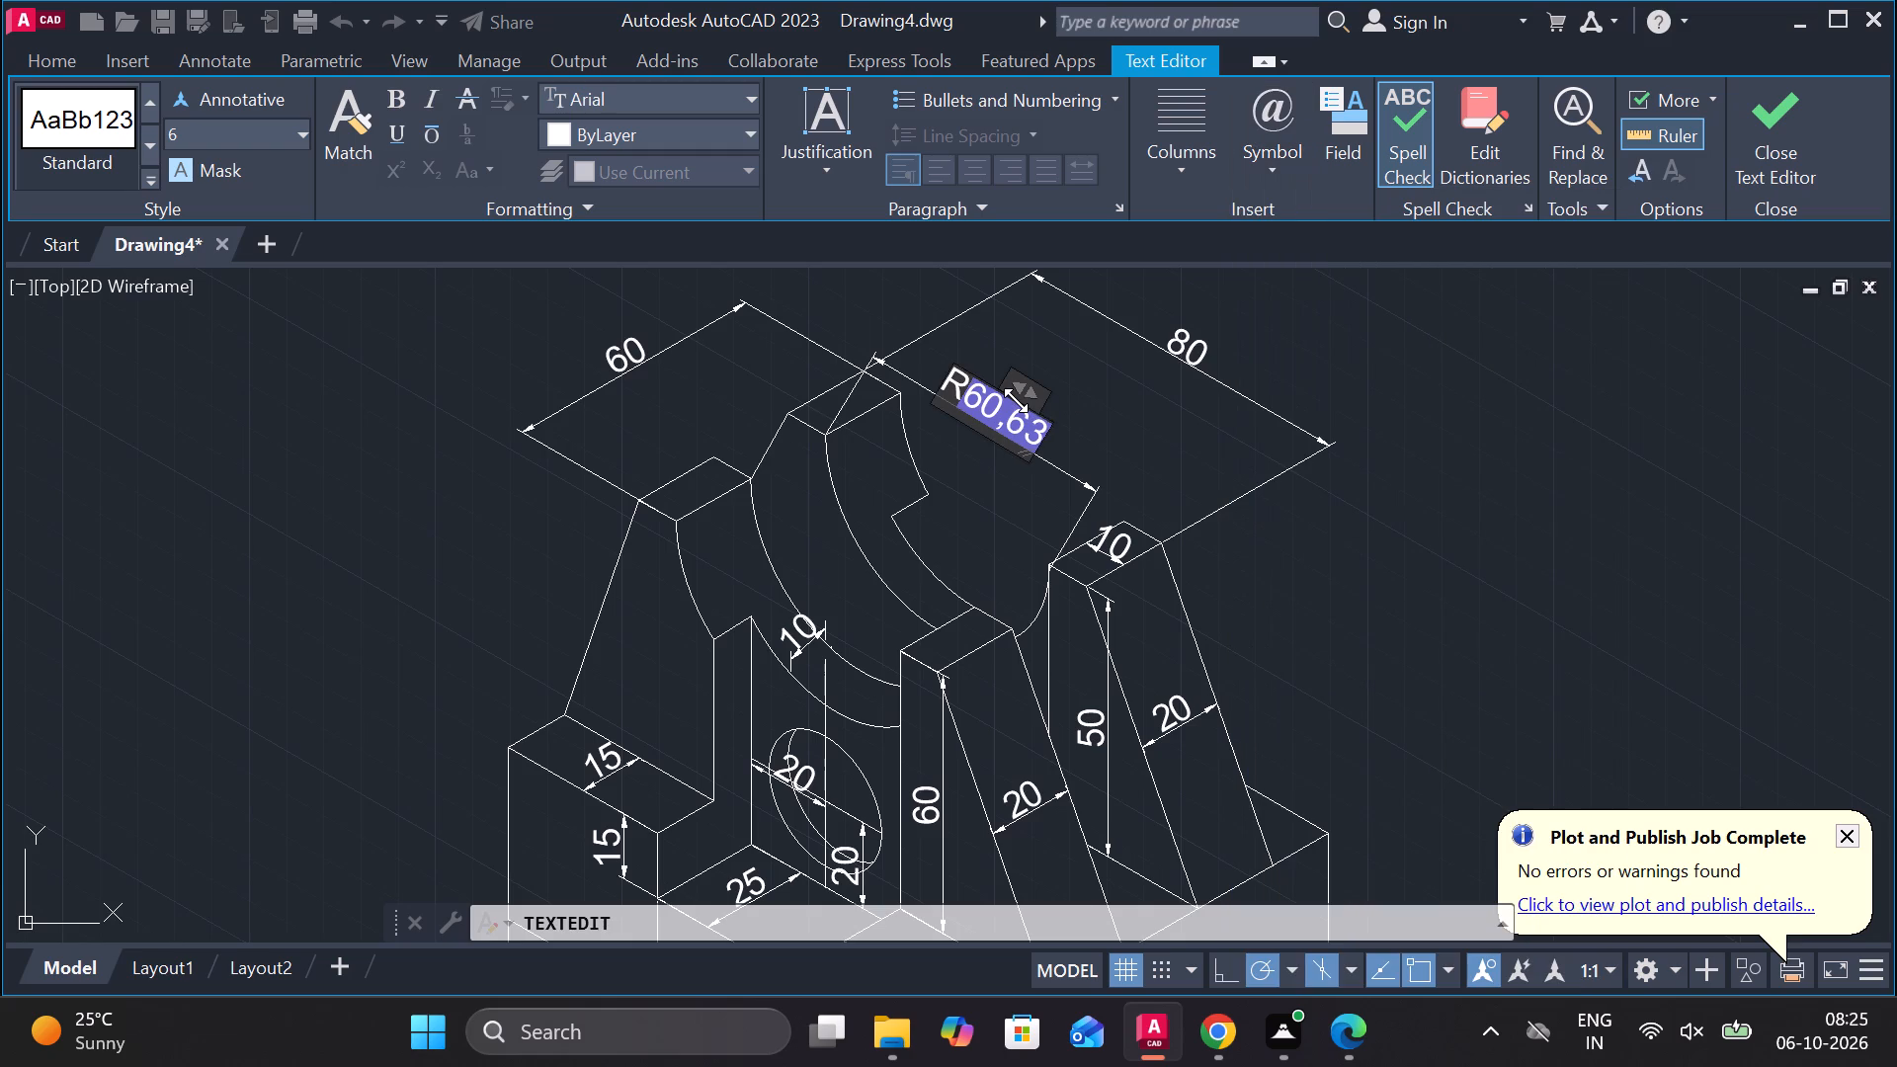
key(Right)
key(BackSpace)
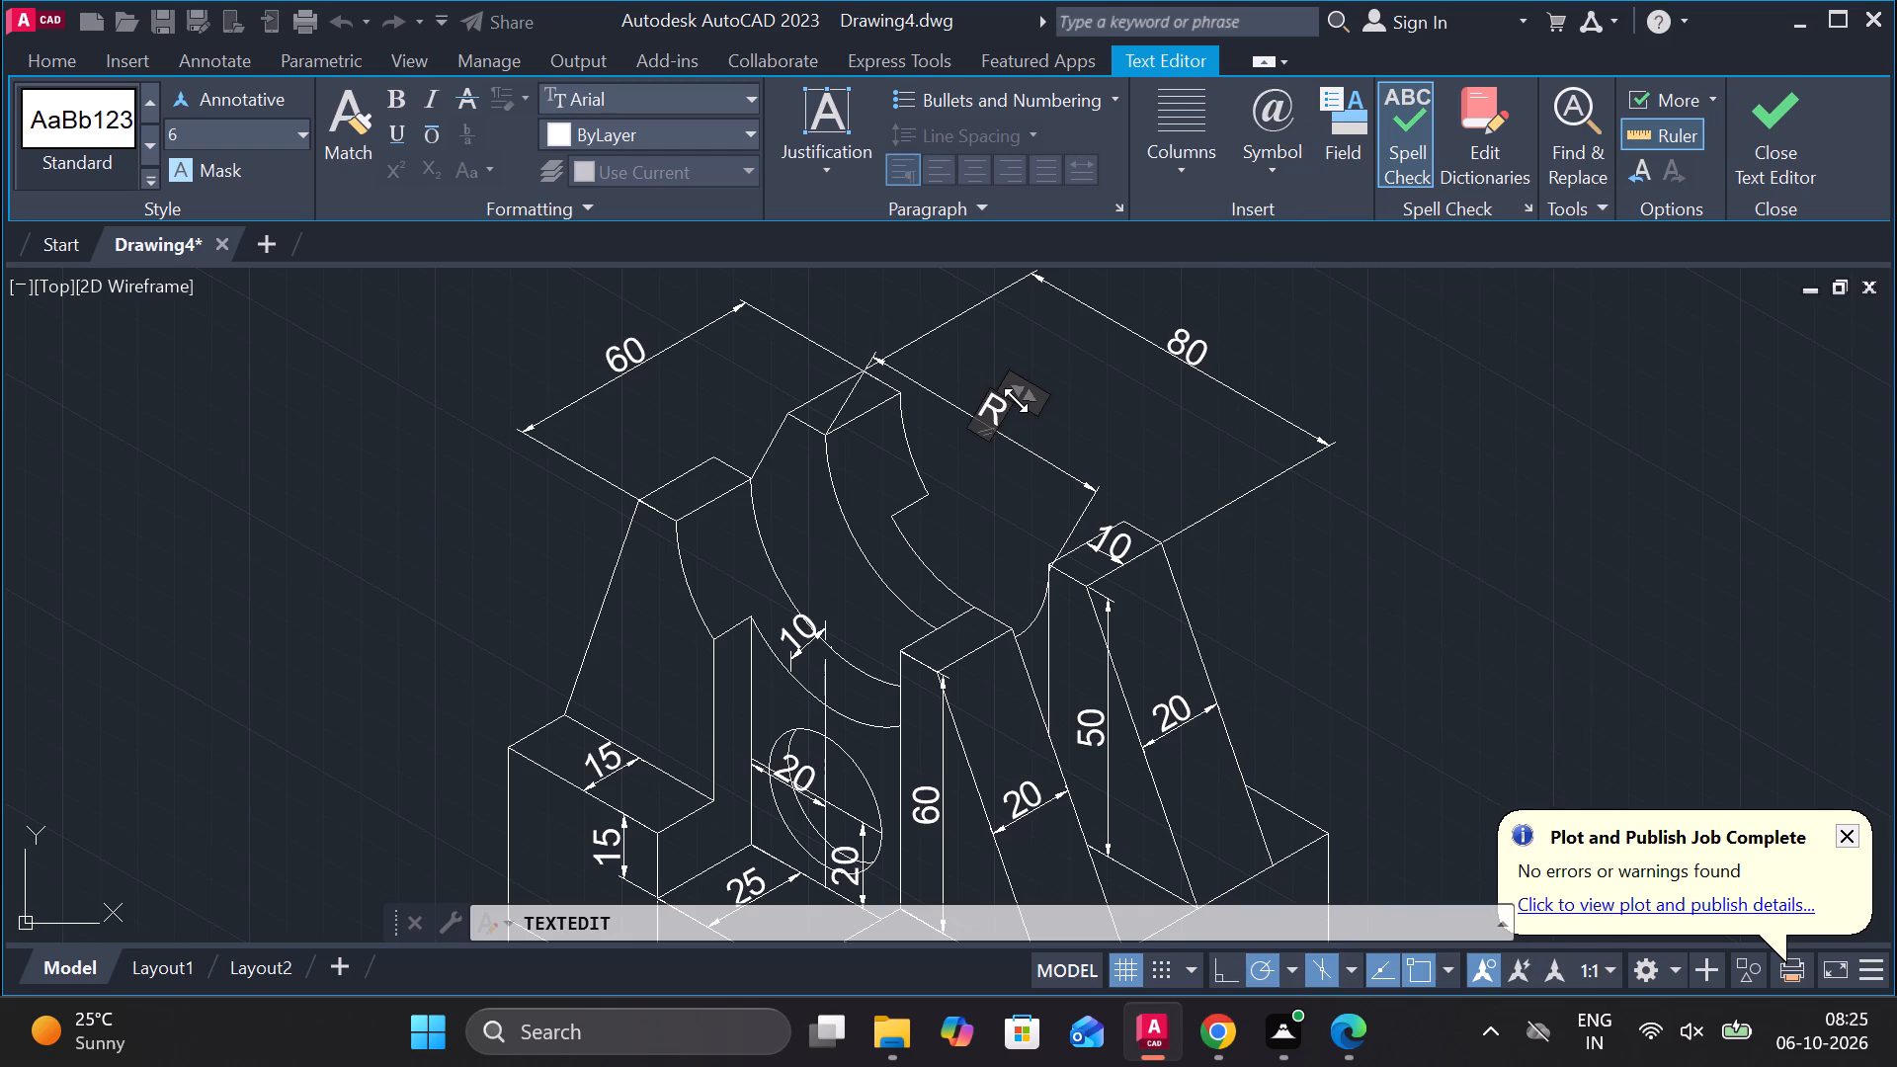
key(3)
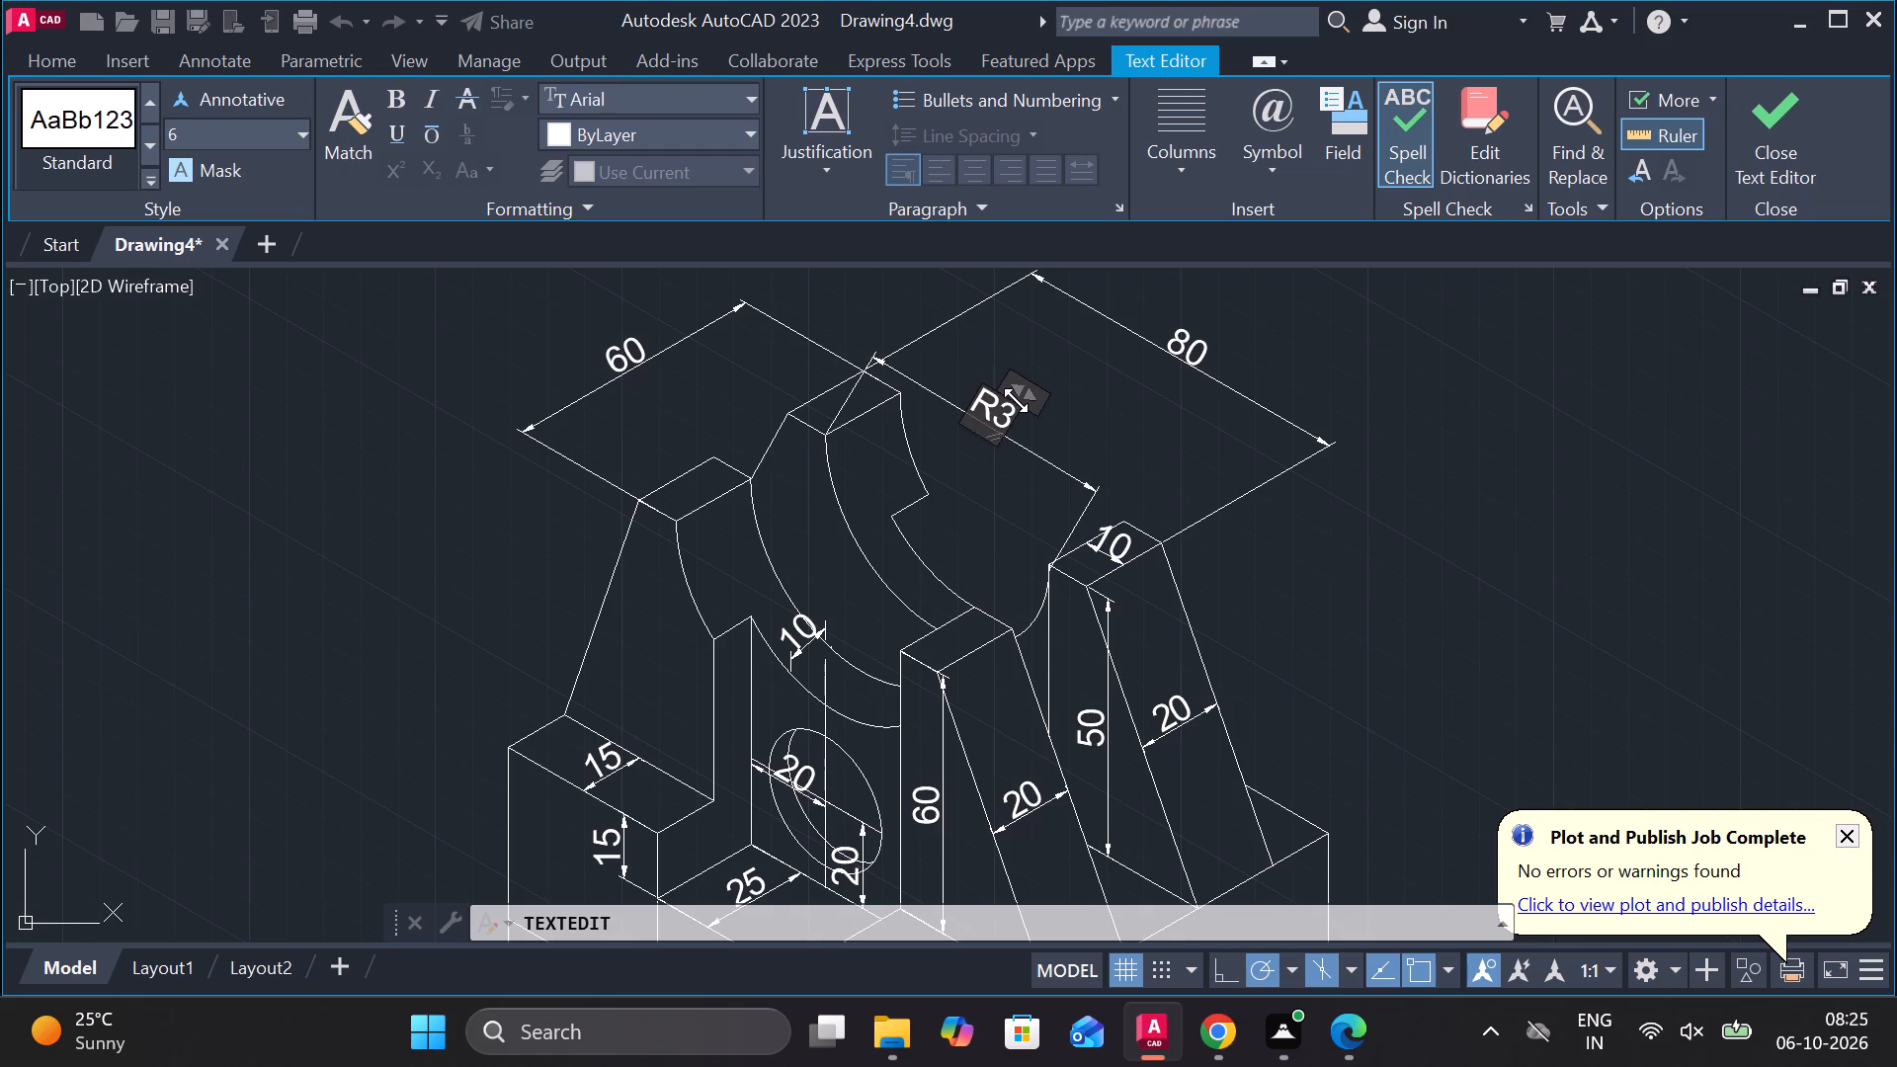
key(0)
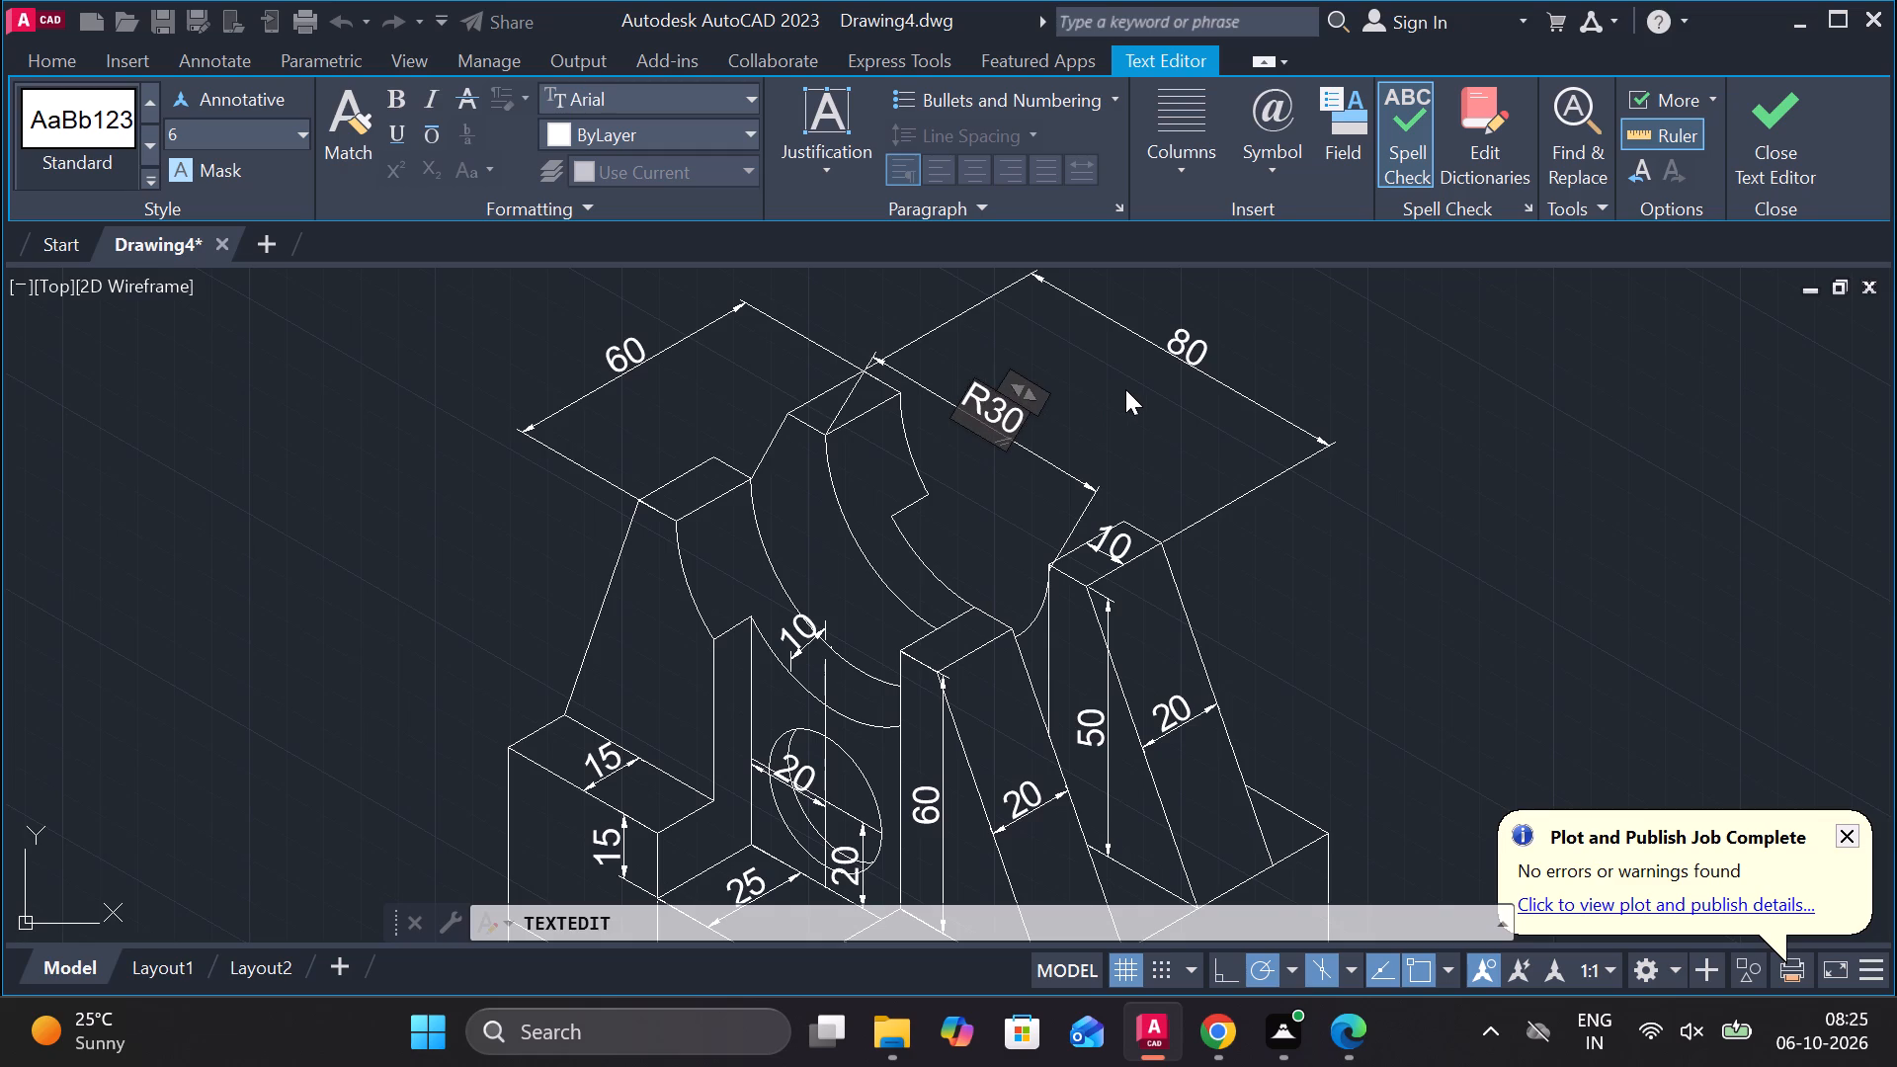
scroll(1050, 586, up, 2)
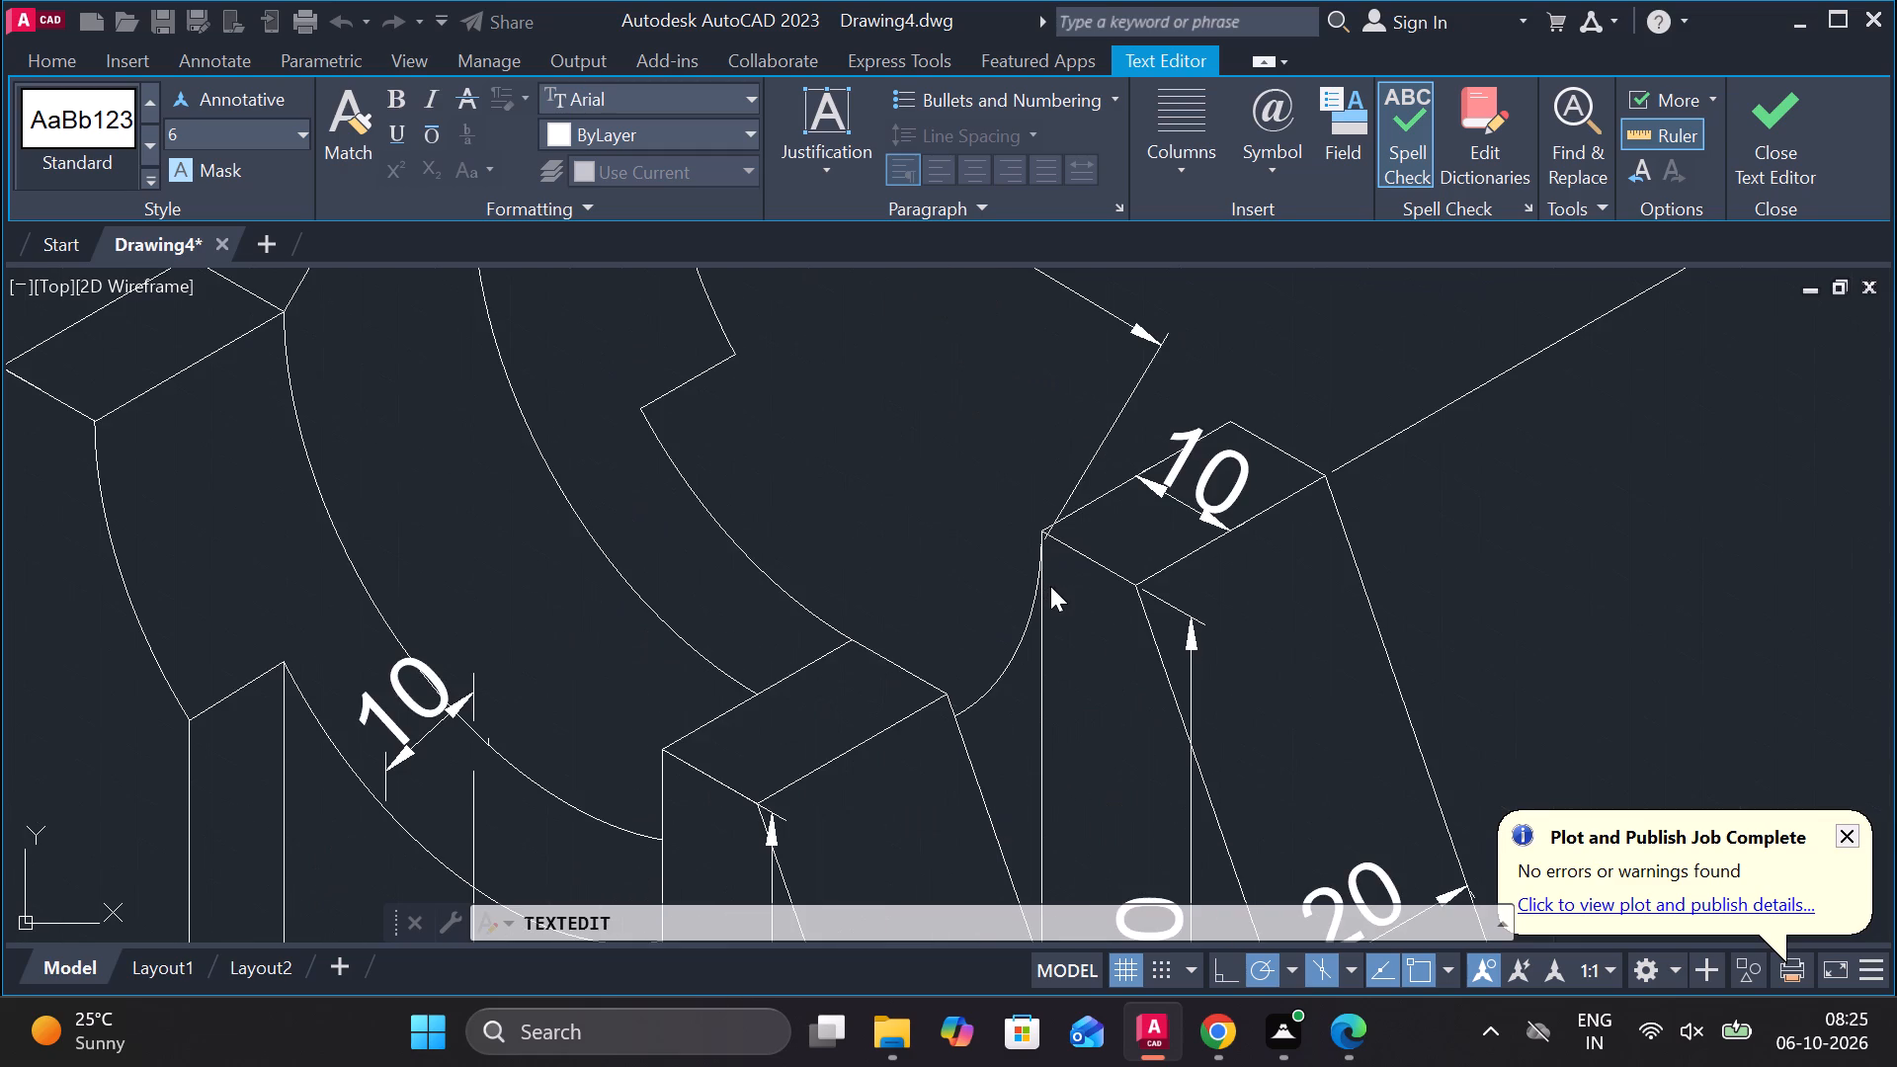
scroll(1050, 586, up, 2)
scroll(1050, 586, down, 5)
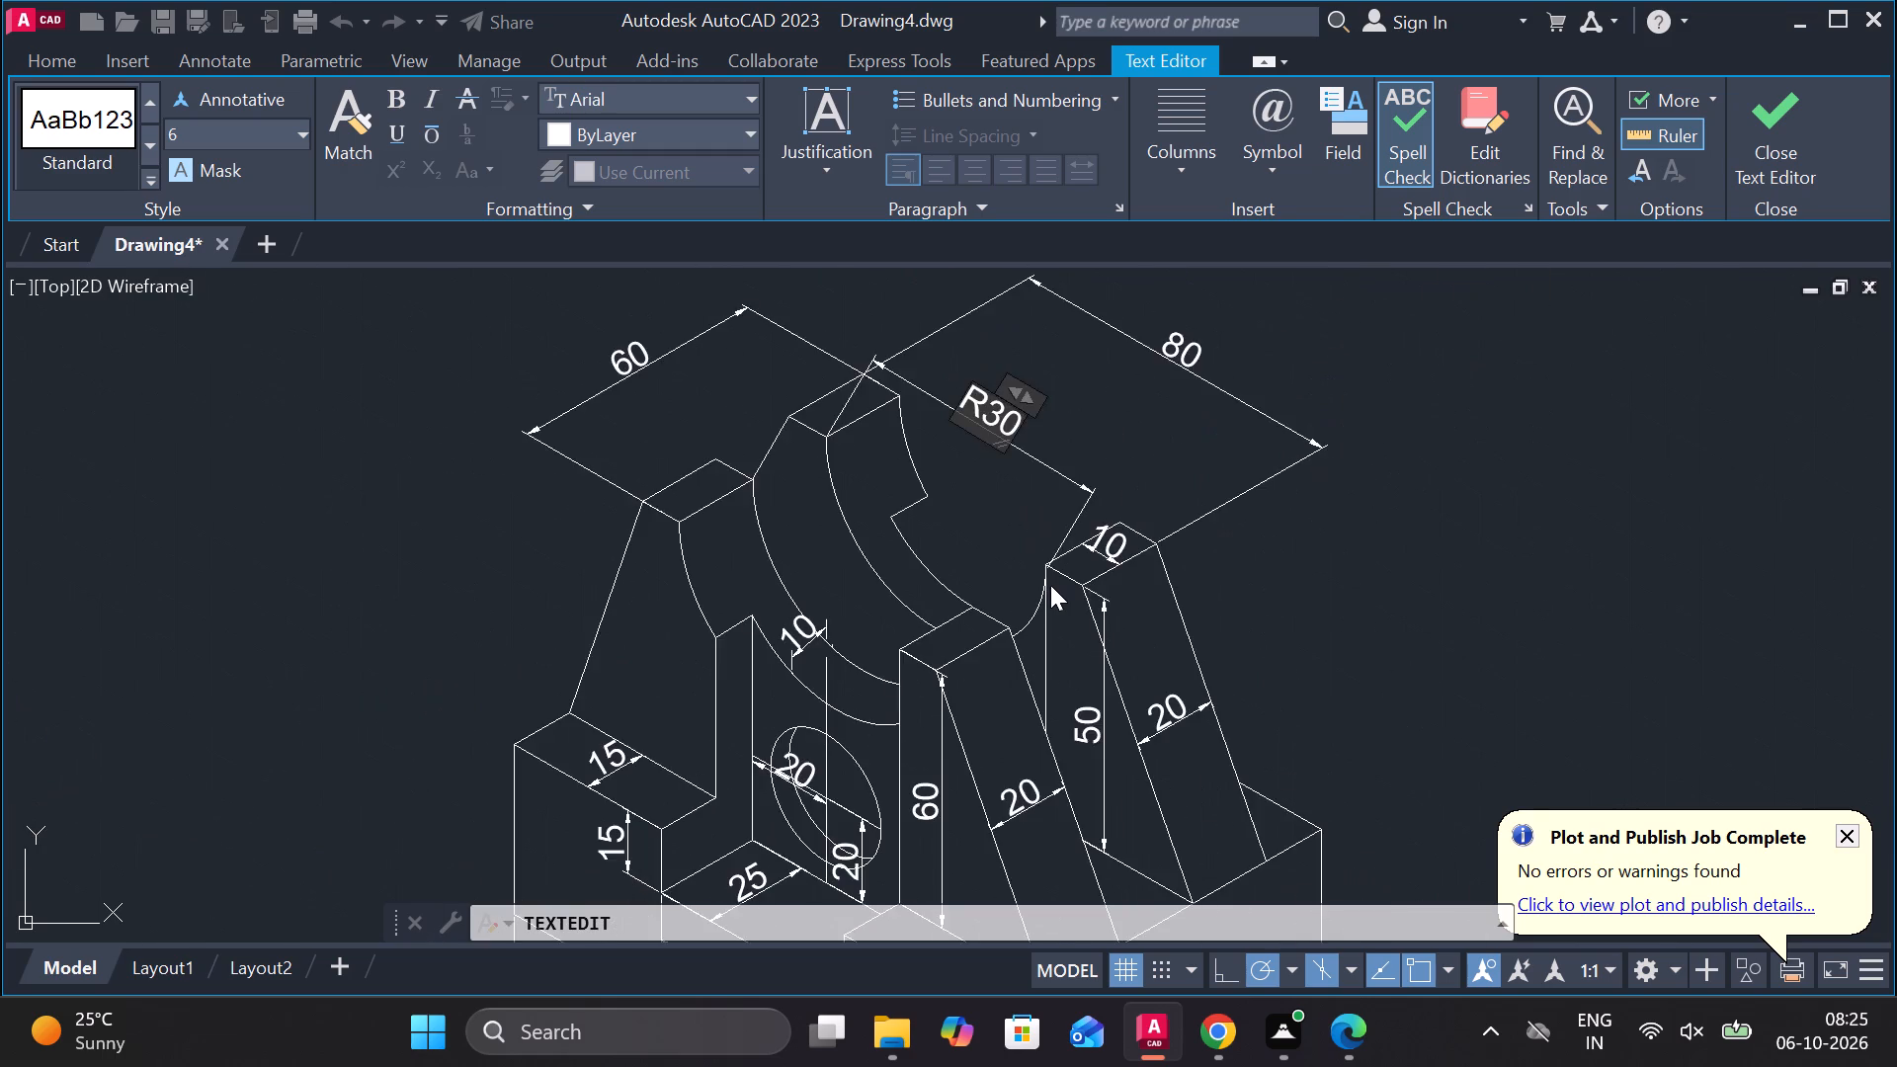
click(1750, 173)
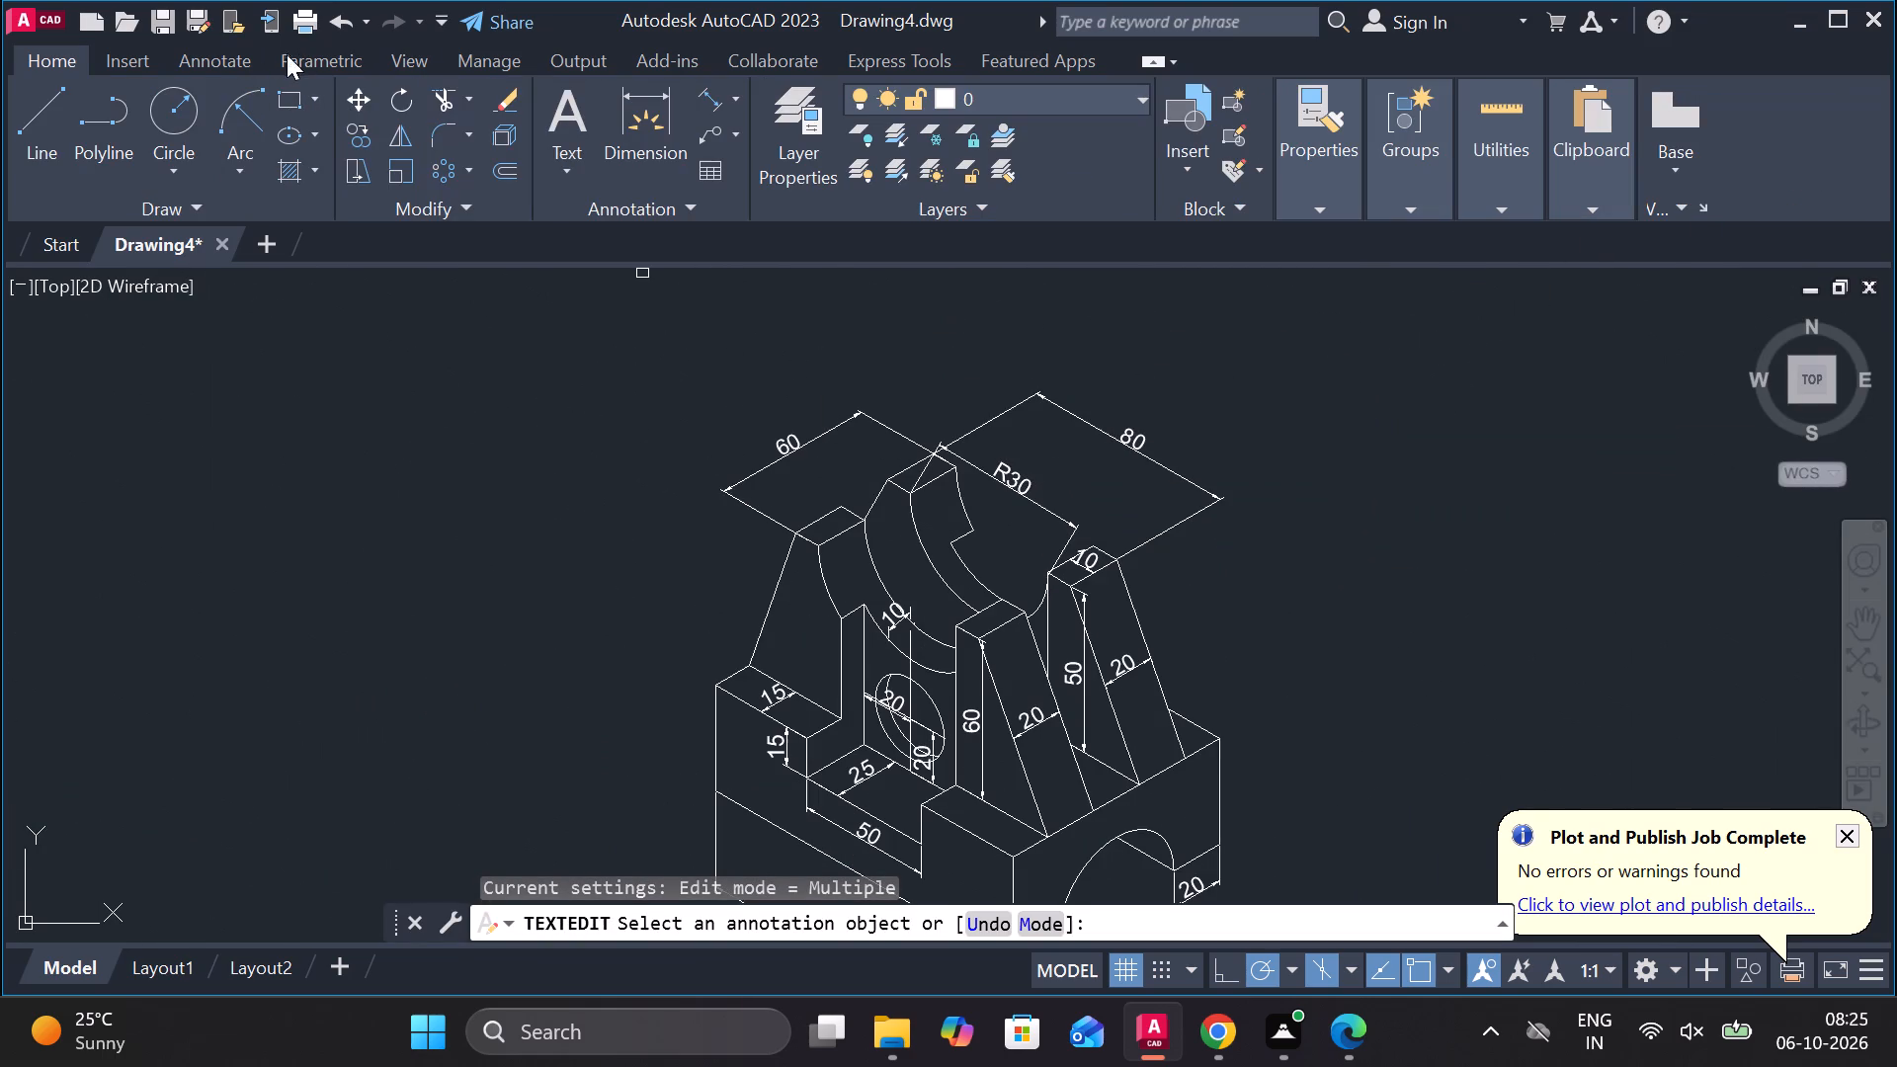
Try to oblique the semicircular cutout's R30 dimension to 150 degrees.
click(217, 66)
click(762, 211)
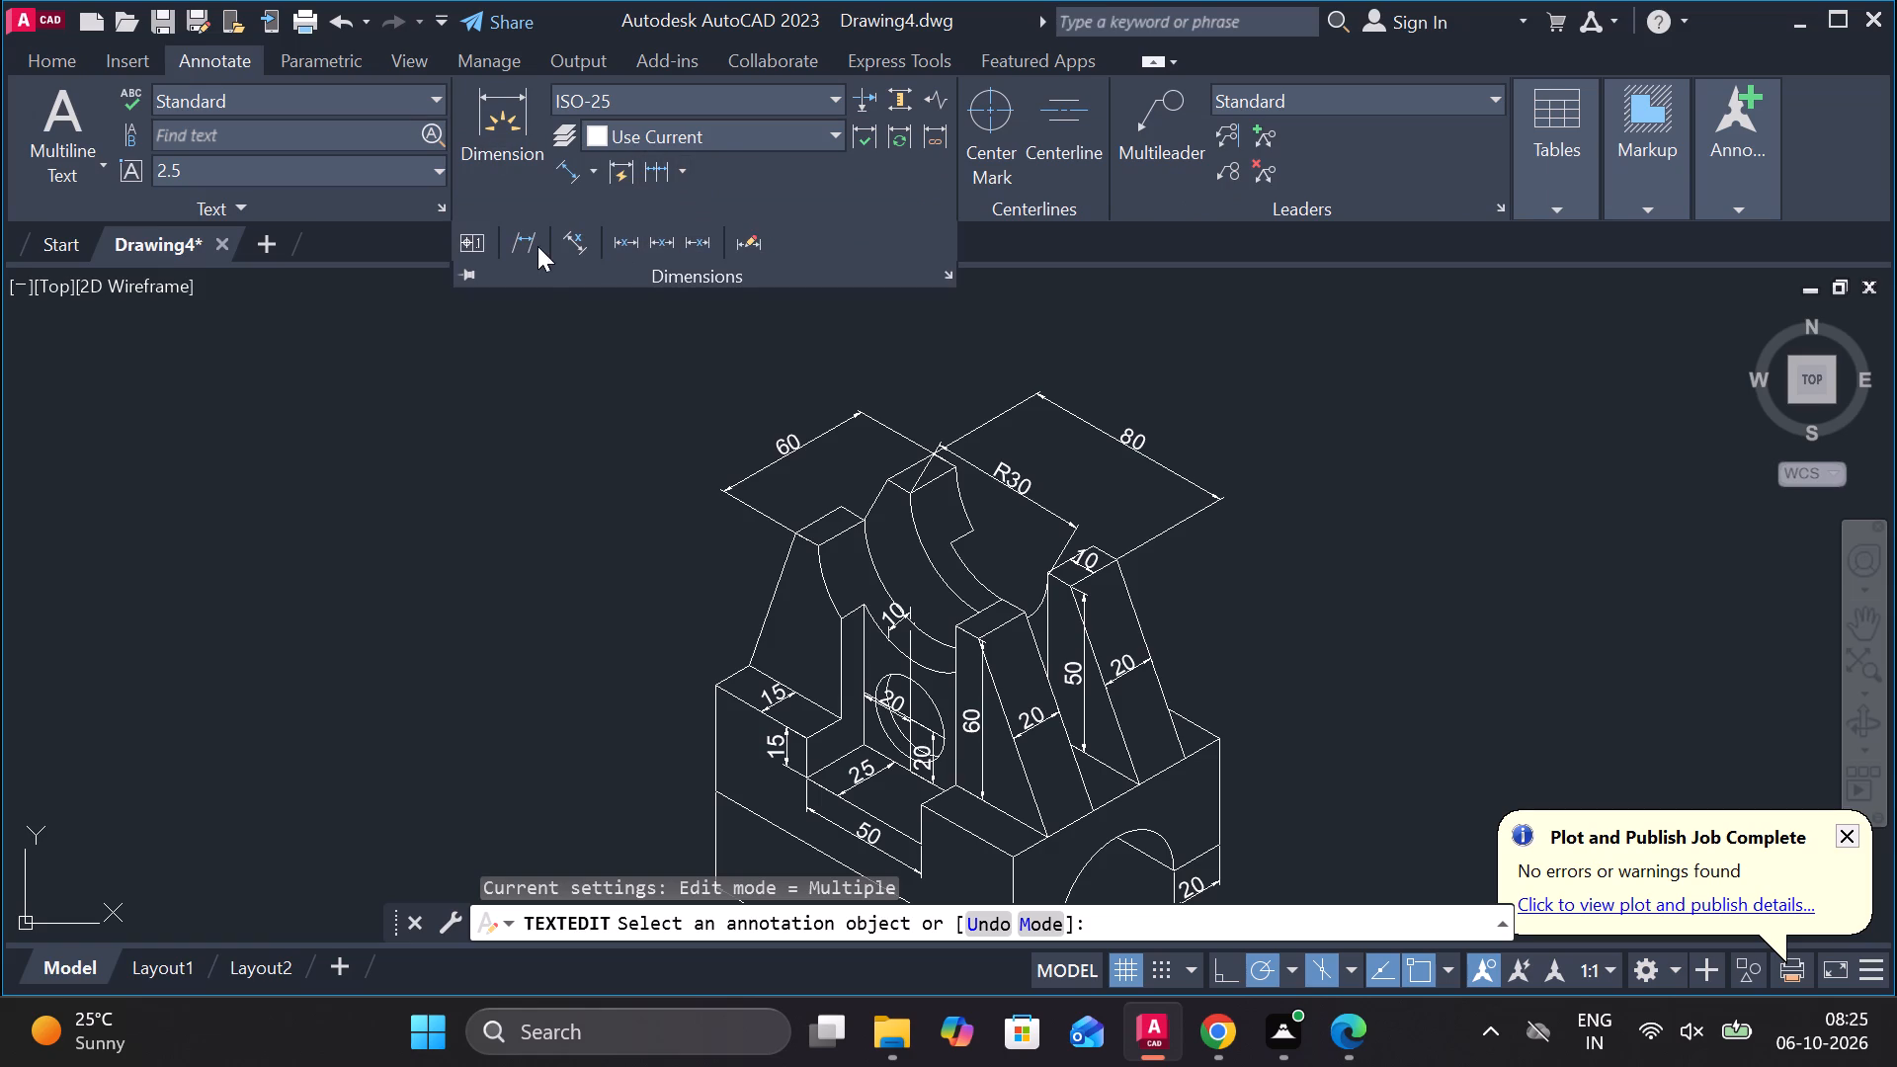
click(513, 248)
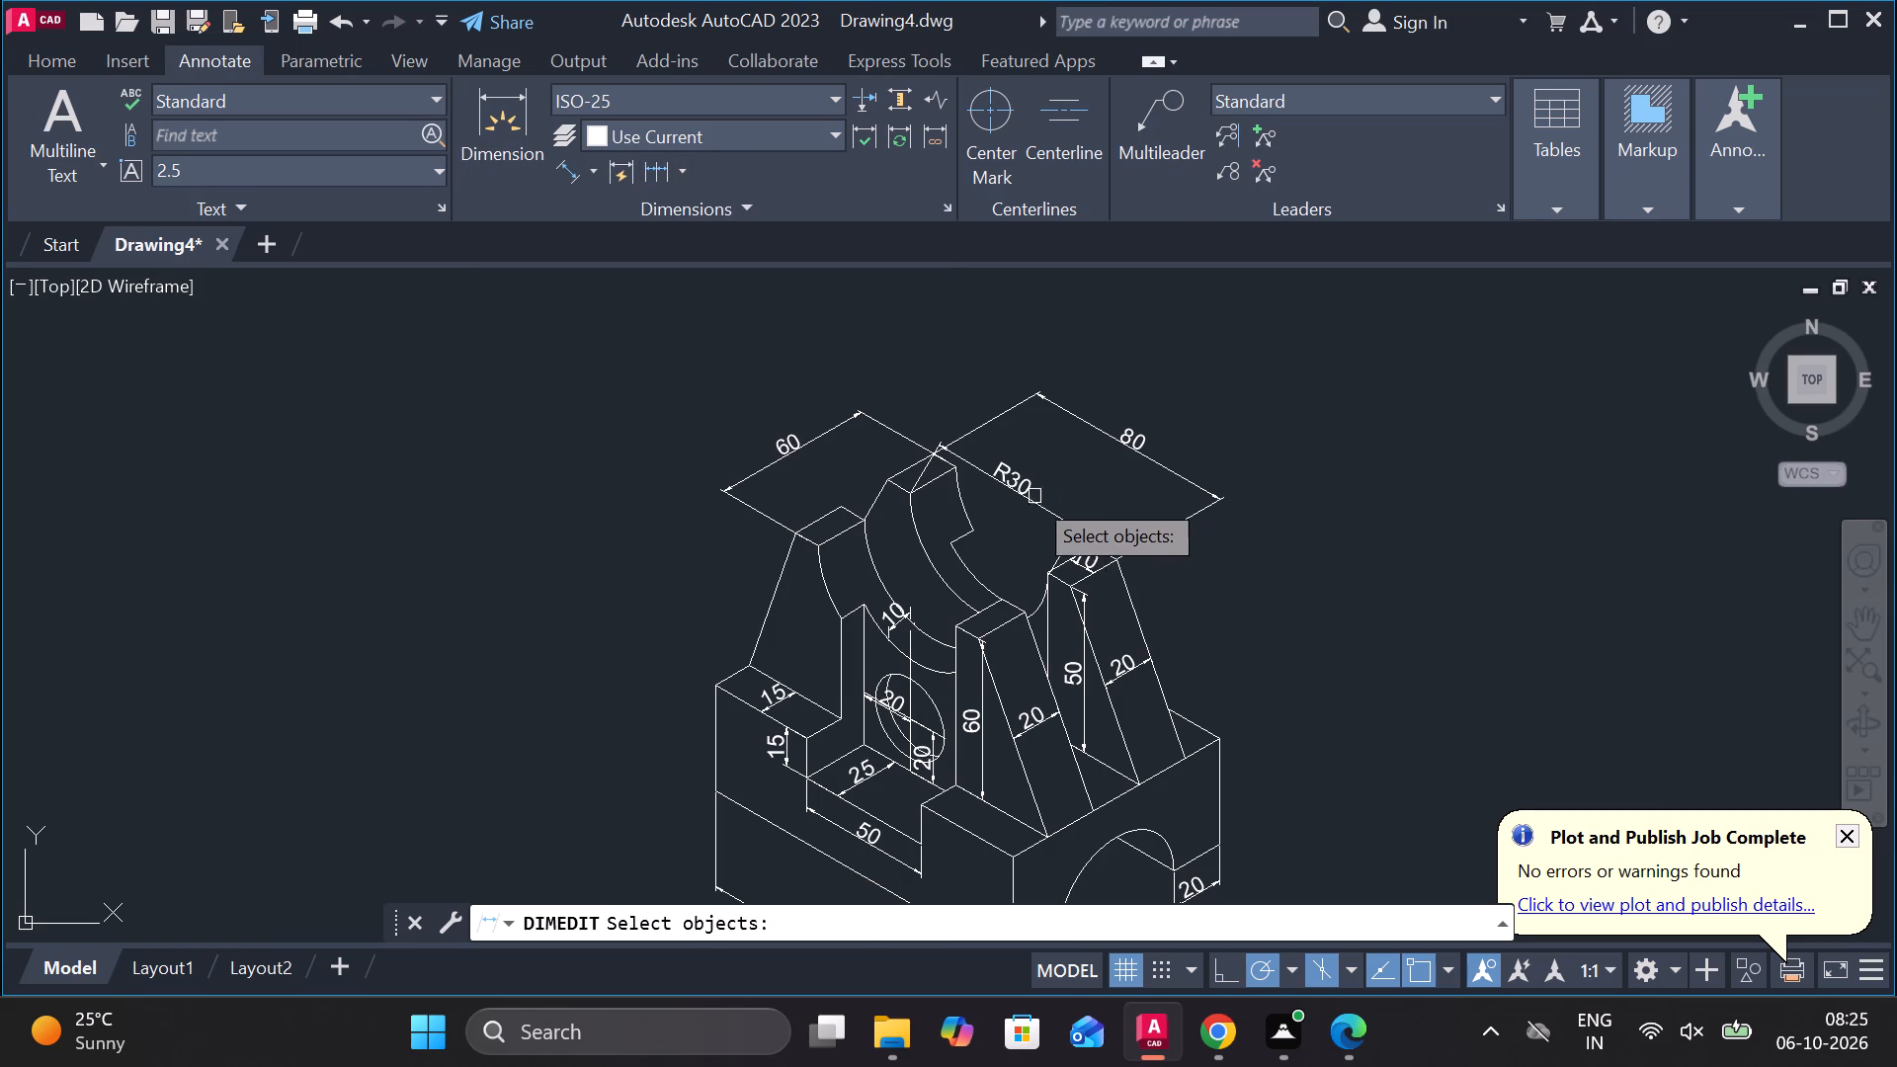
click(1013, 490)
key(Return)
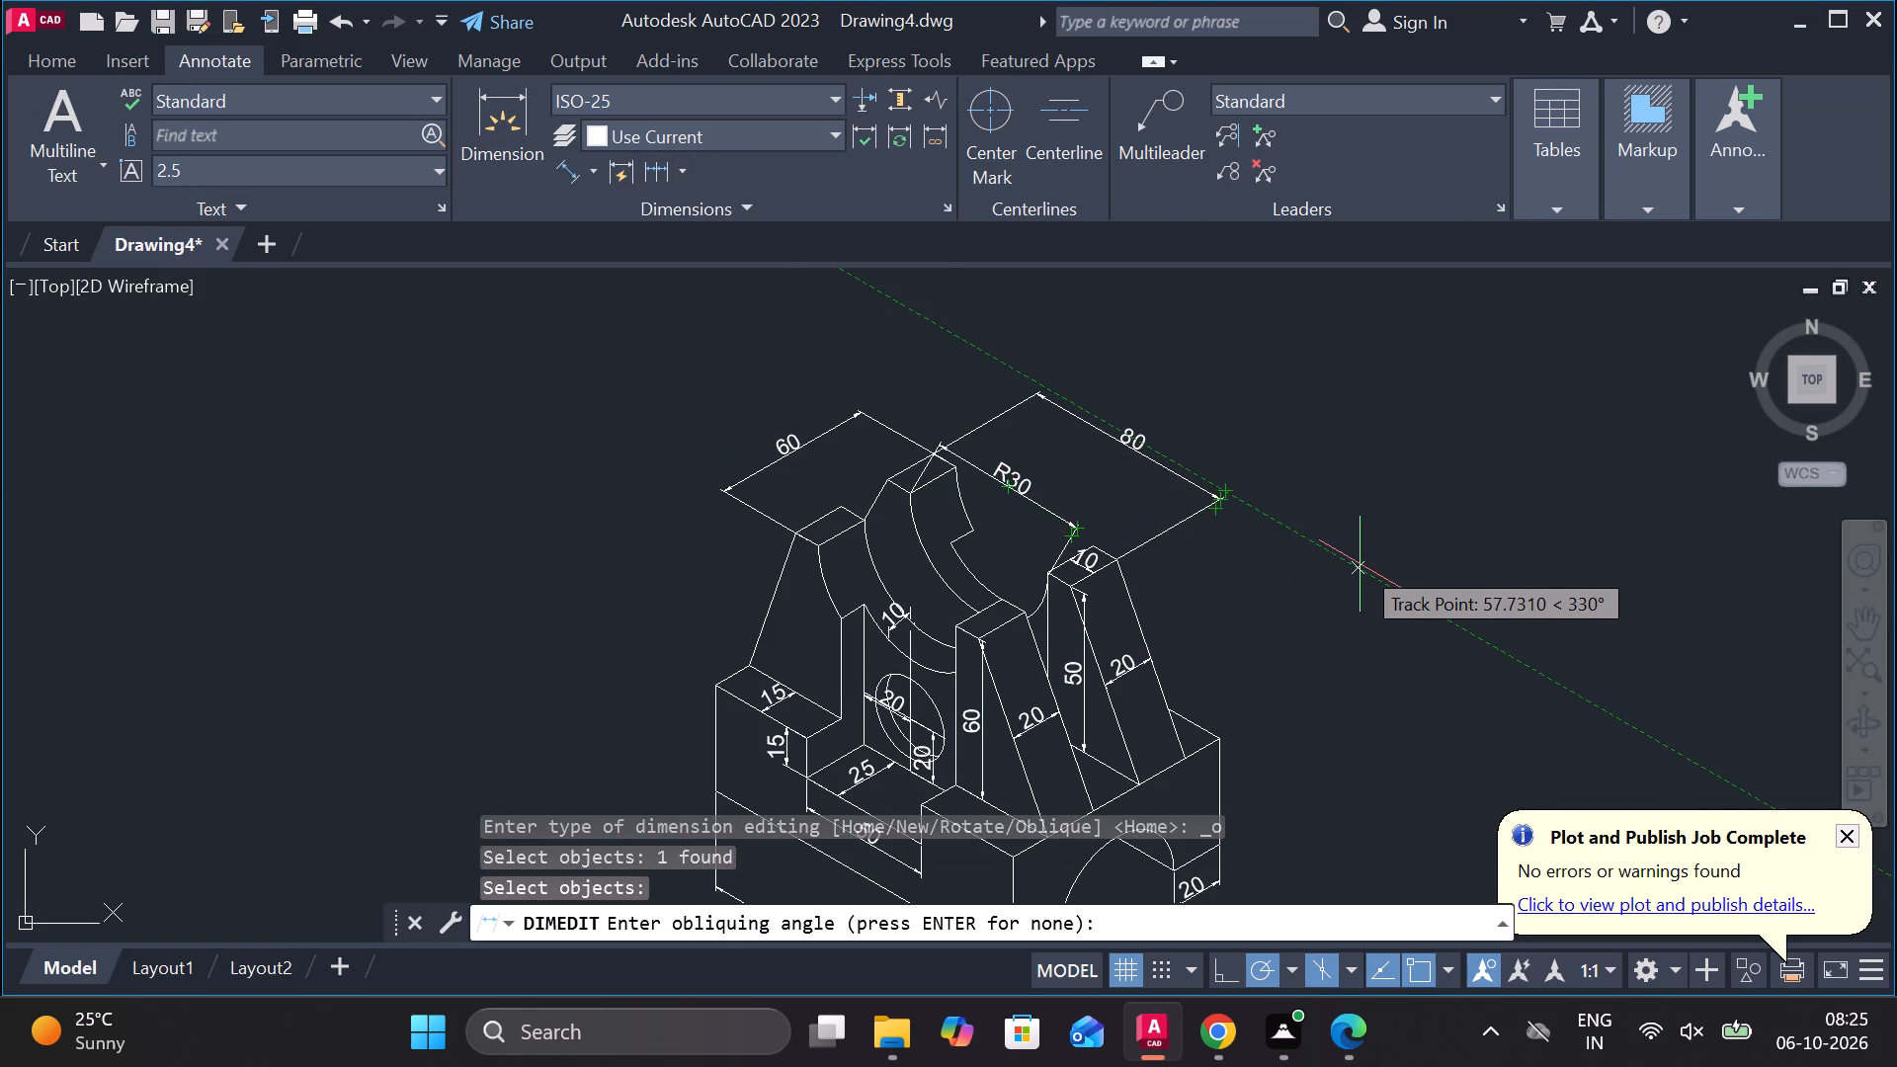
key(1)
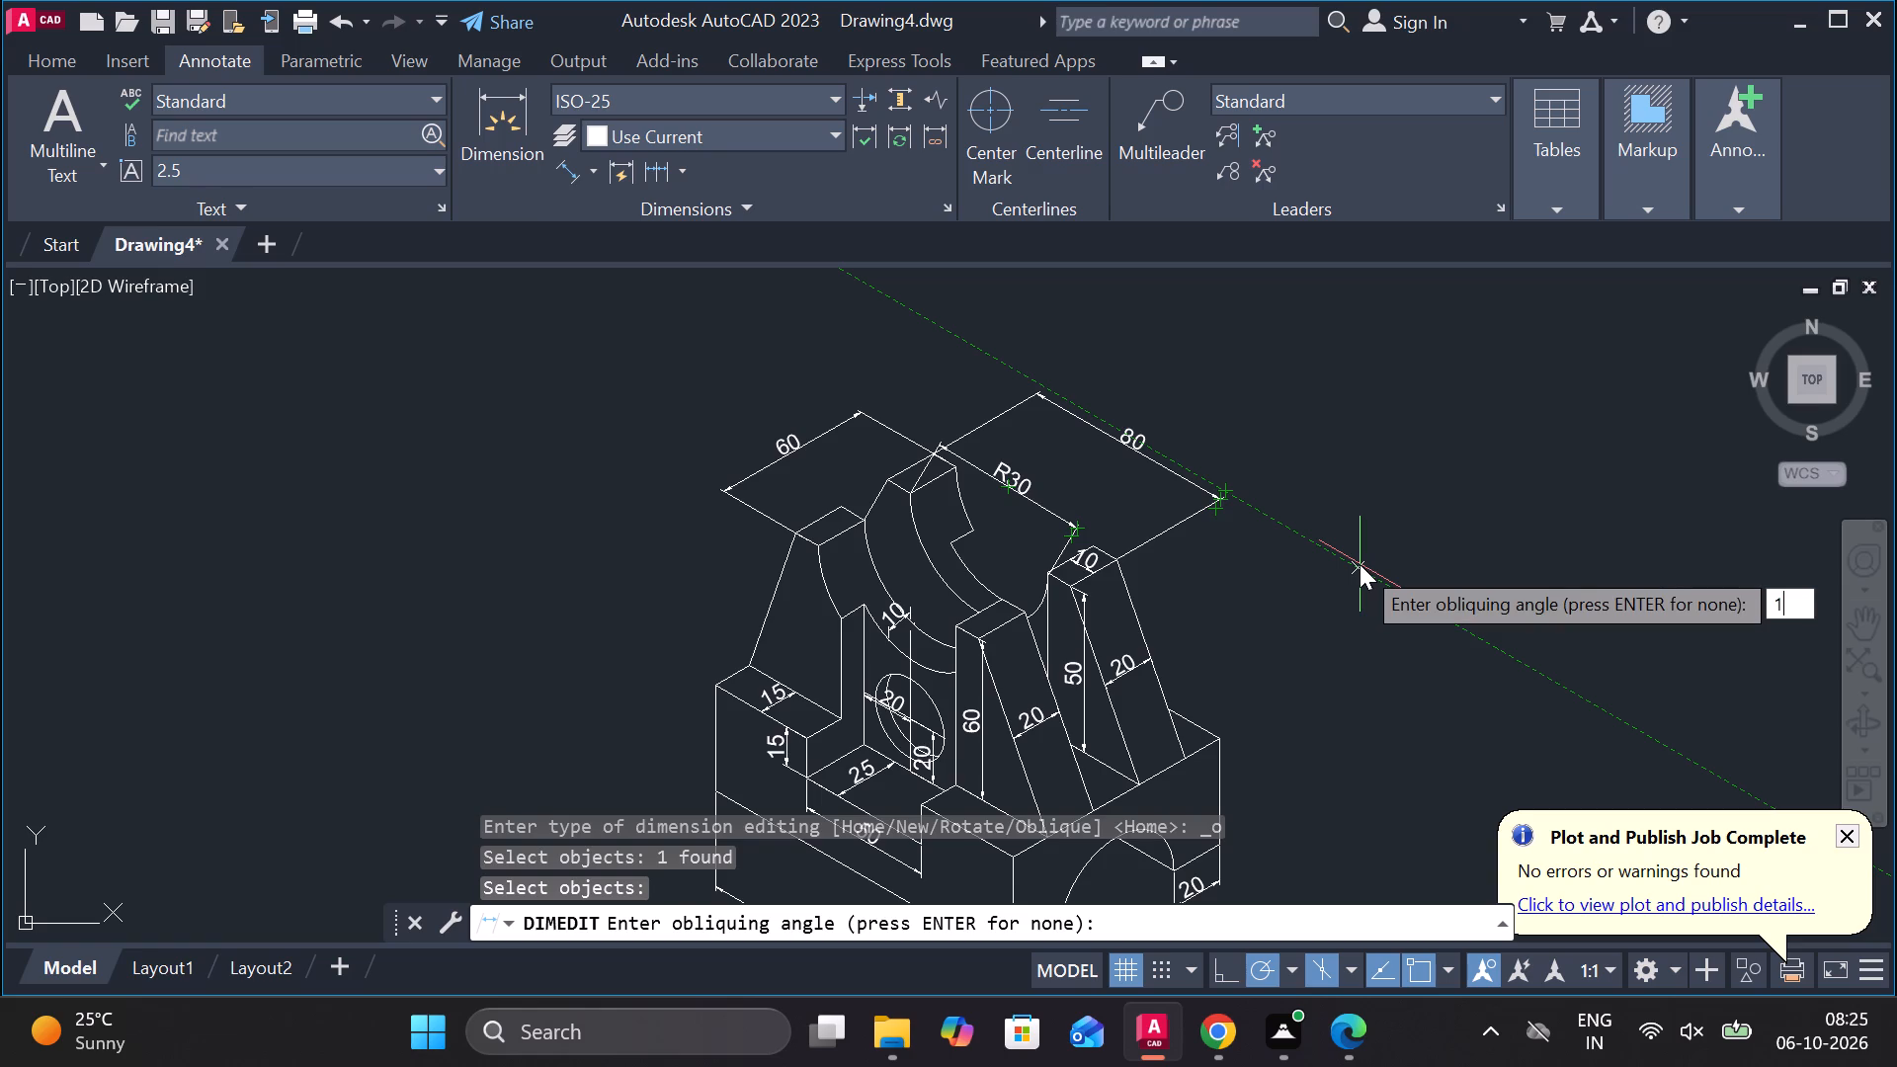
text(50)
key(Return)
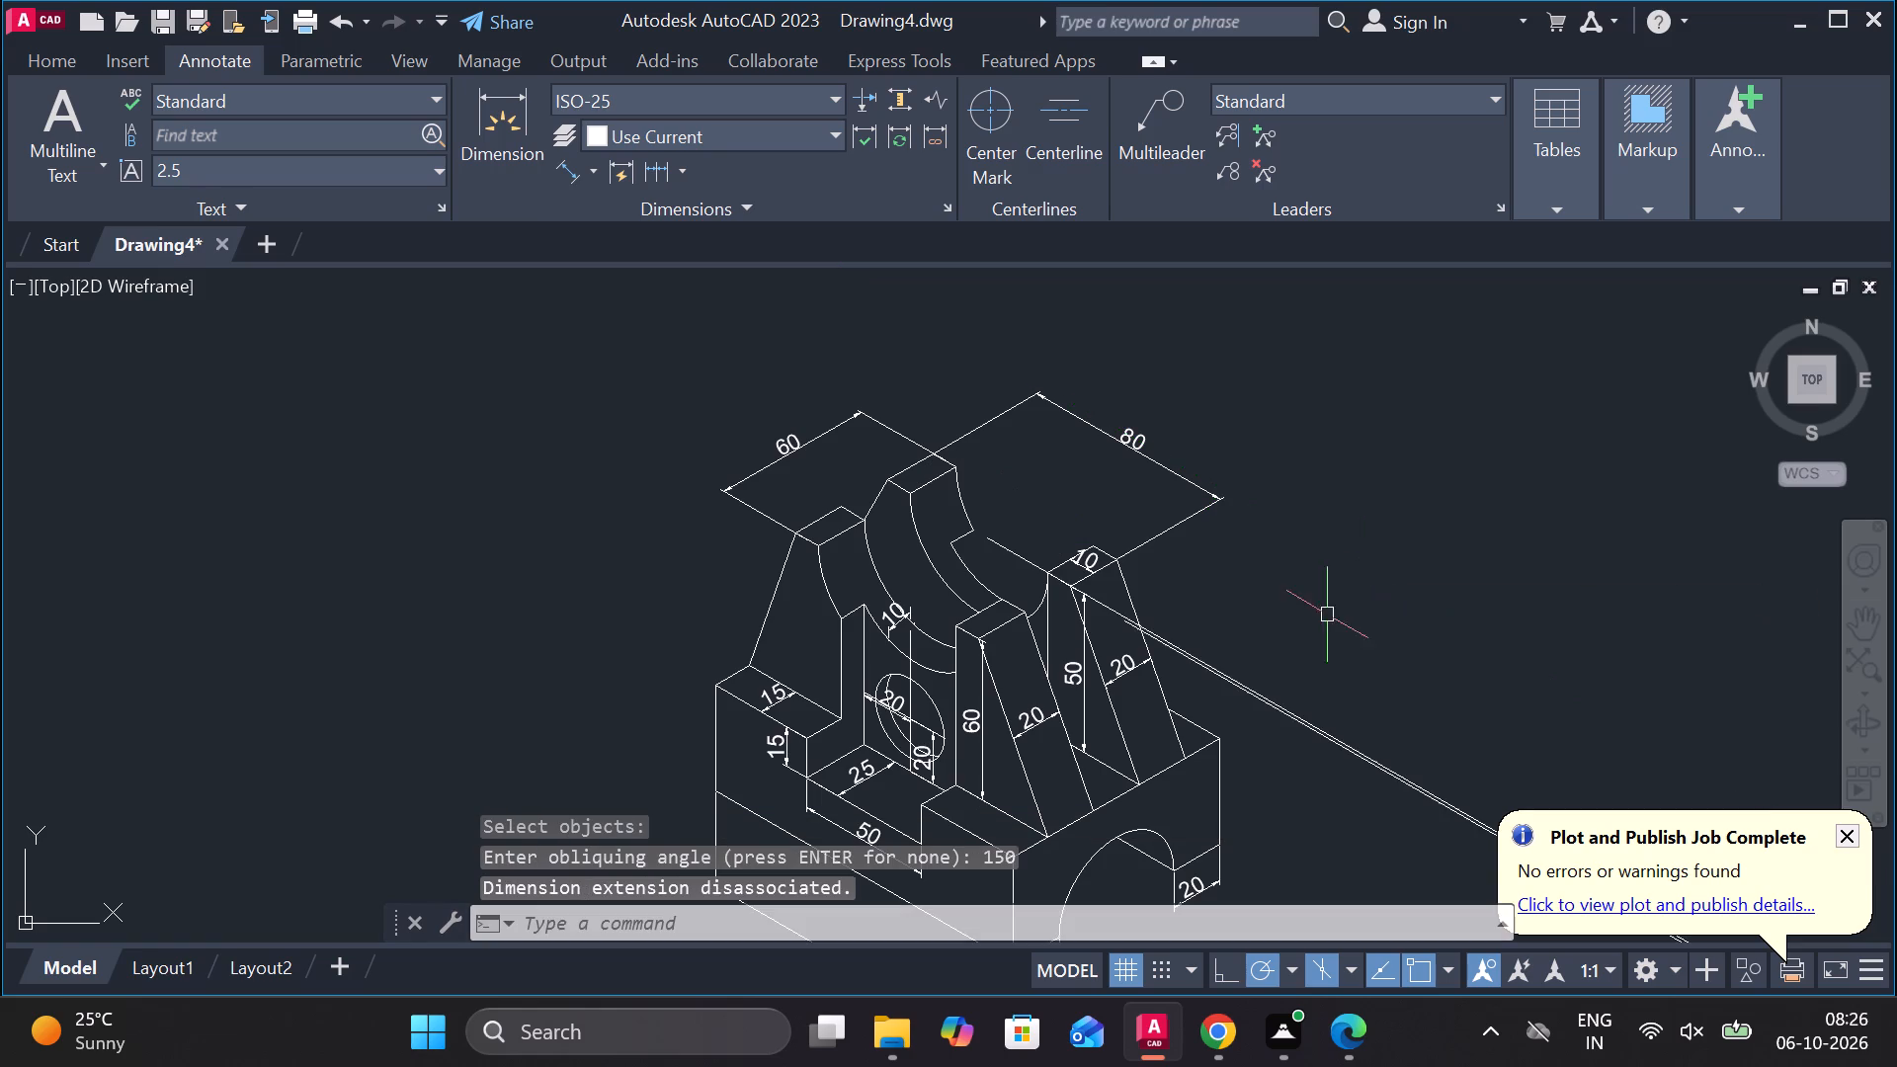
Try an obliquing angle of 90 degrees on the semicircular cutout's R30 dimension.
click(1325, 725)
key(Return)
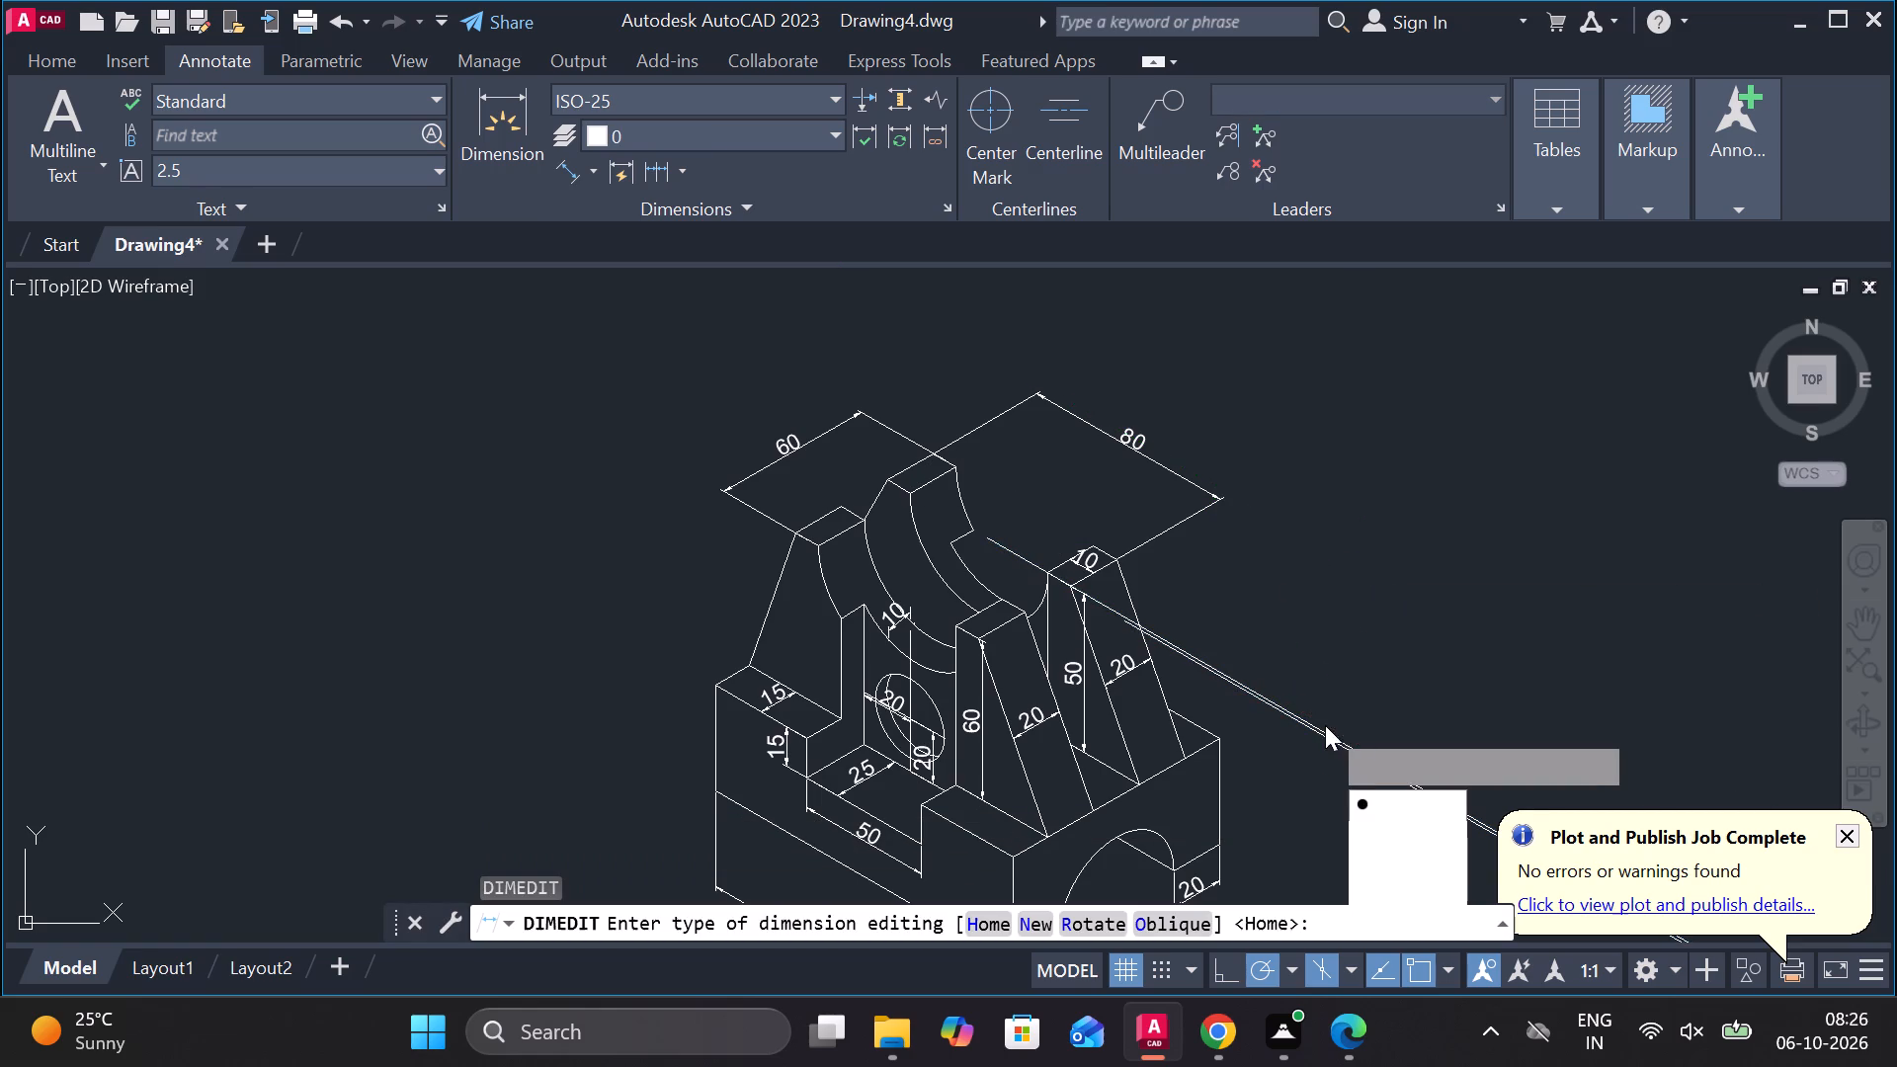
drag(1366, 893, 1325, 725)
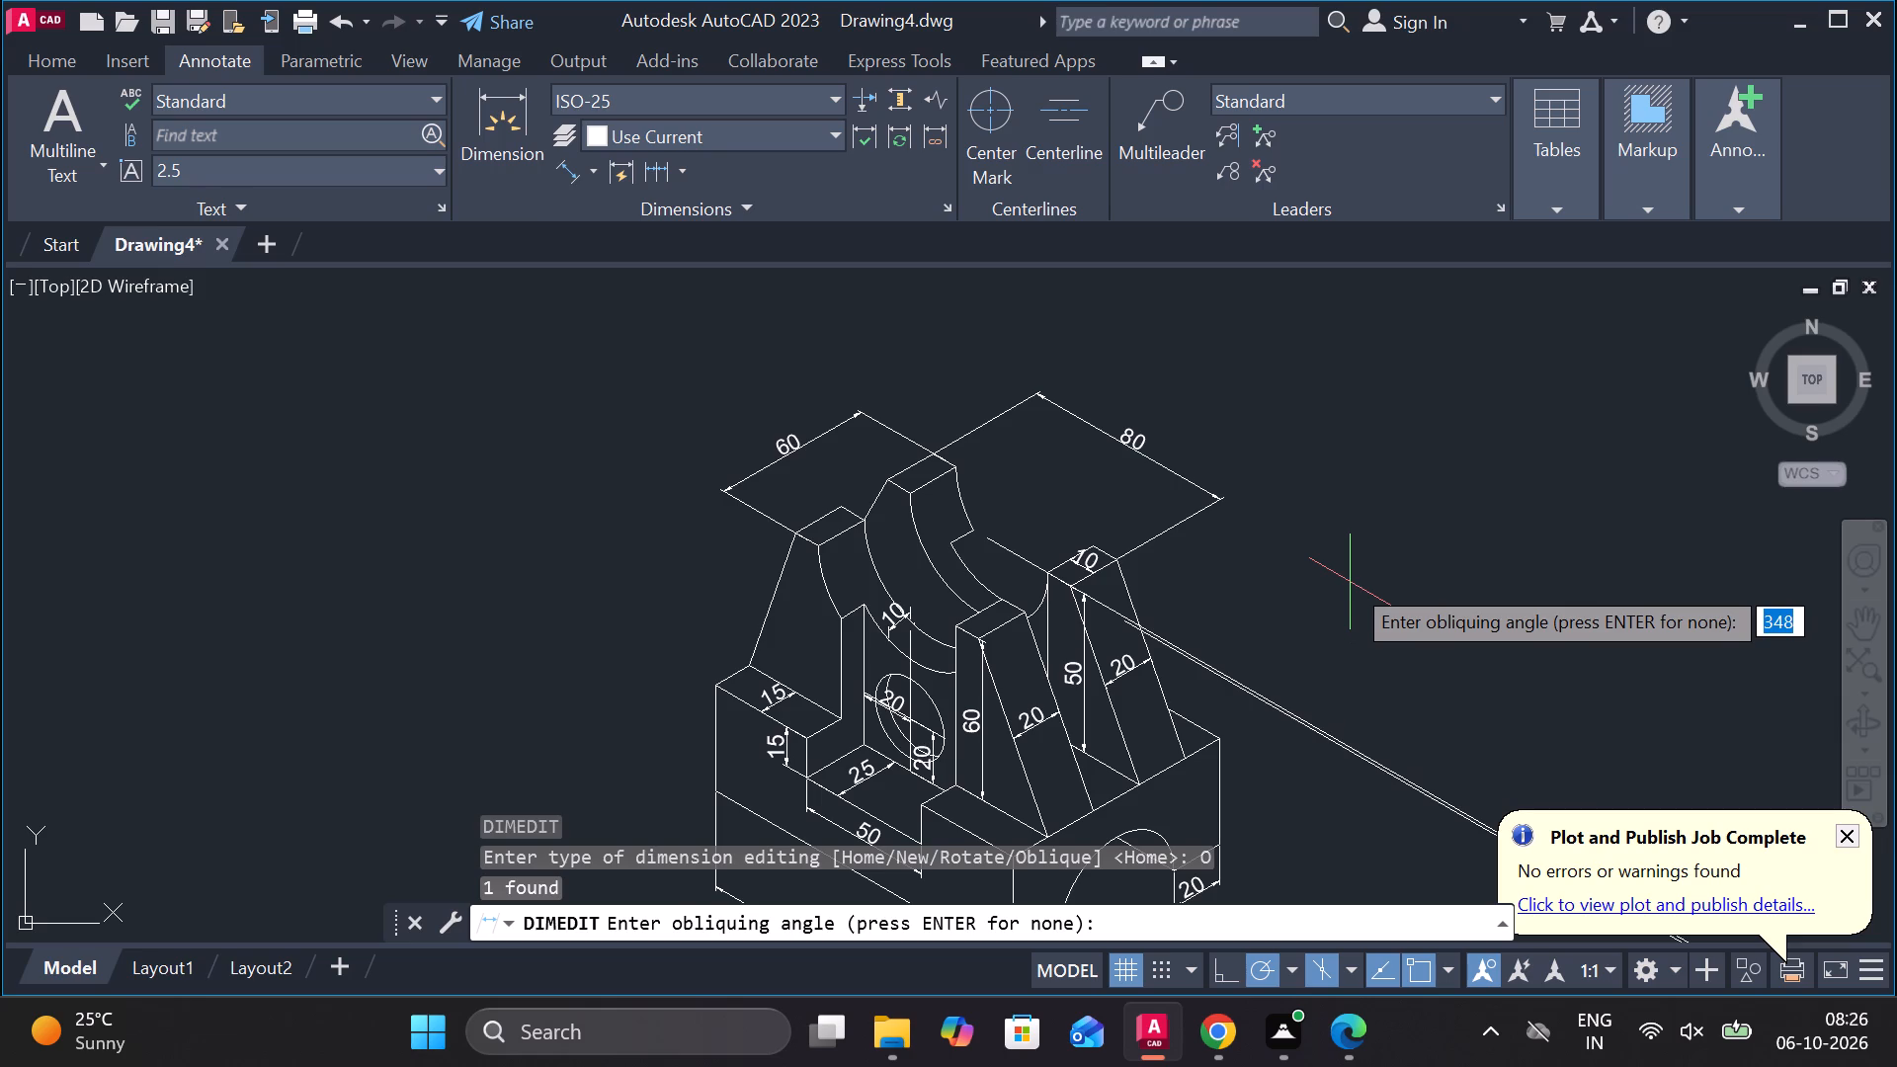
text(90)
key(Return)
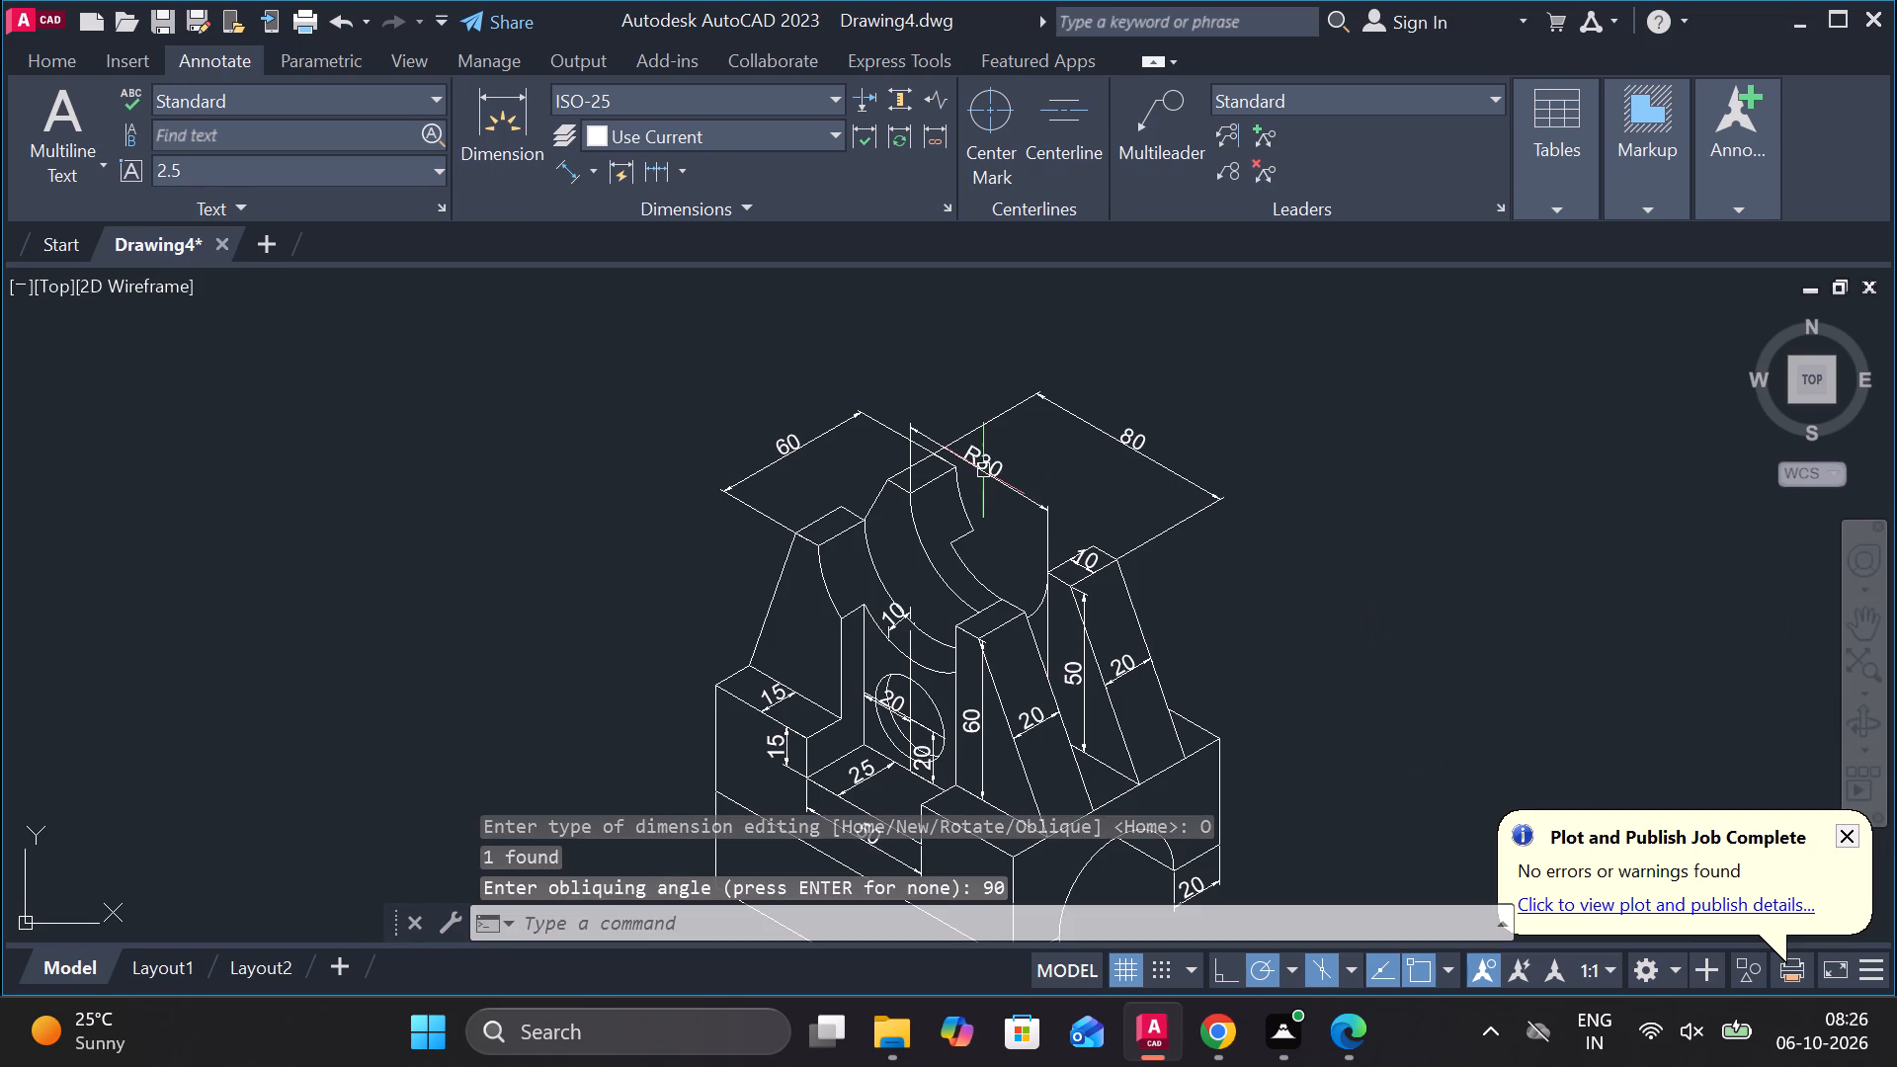
Oblique the semicircular cutout's R30 dimension to 30 degrees.
click(983, 470)
key(Return)
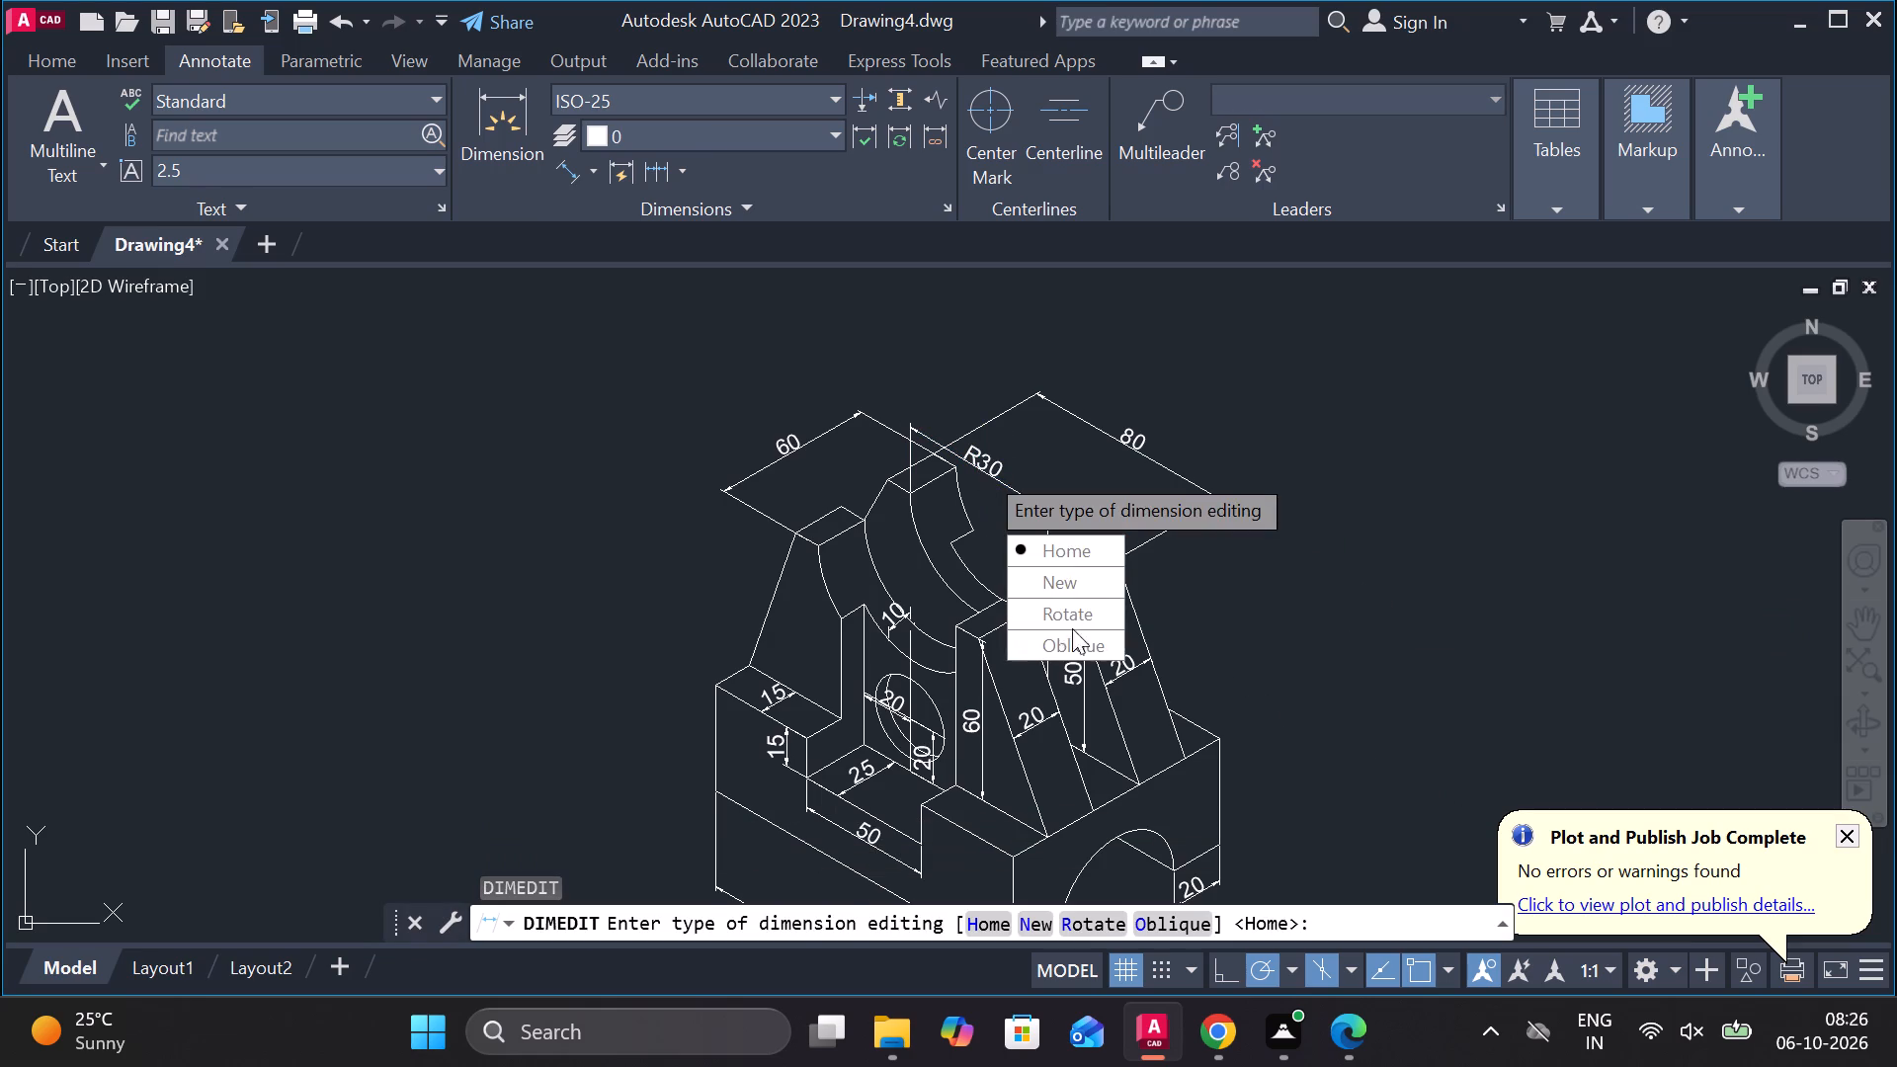
drag(1083, 645, 983, 470)
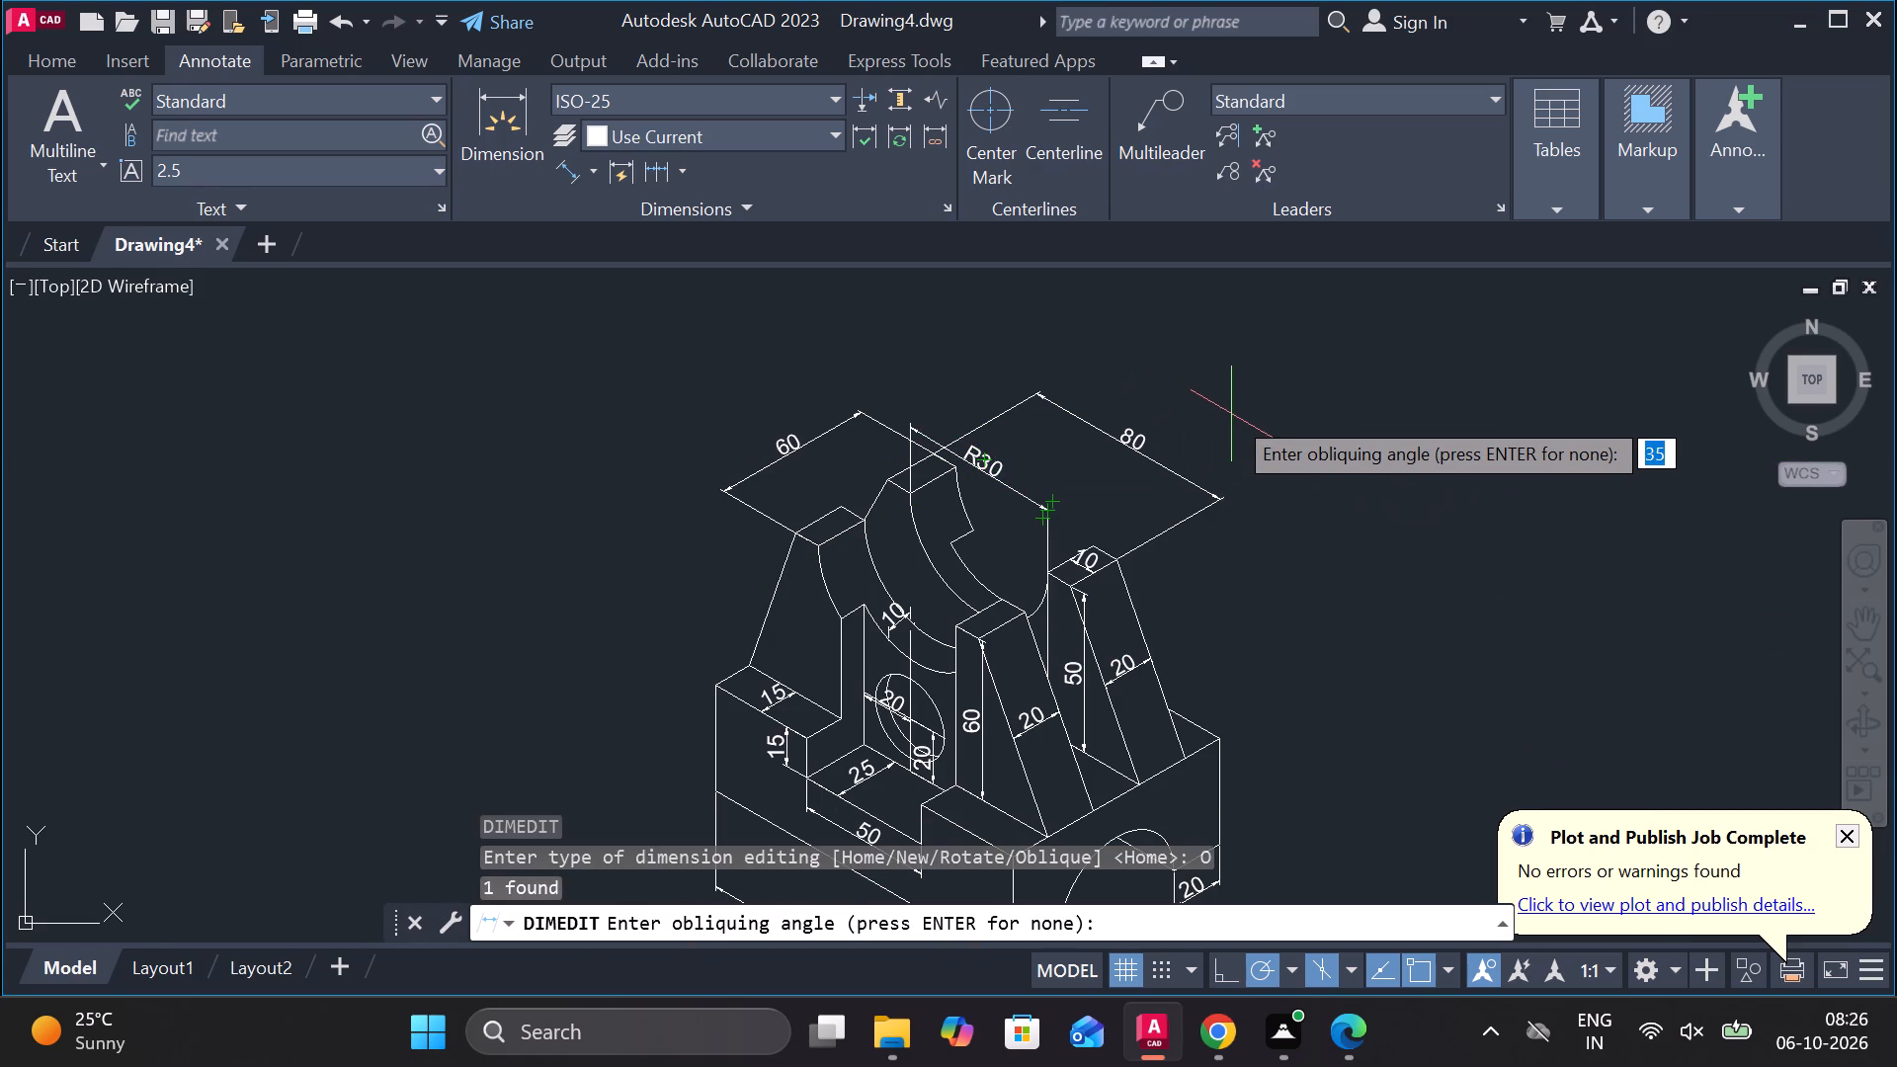
text(30)
key(Return)
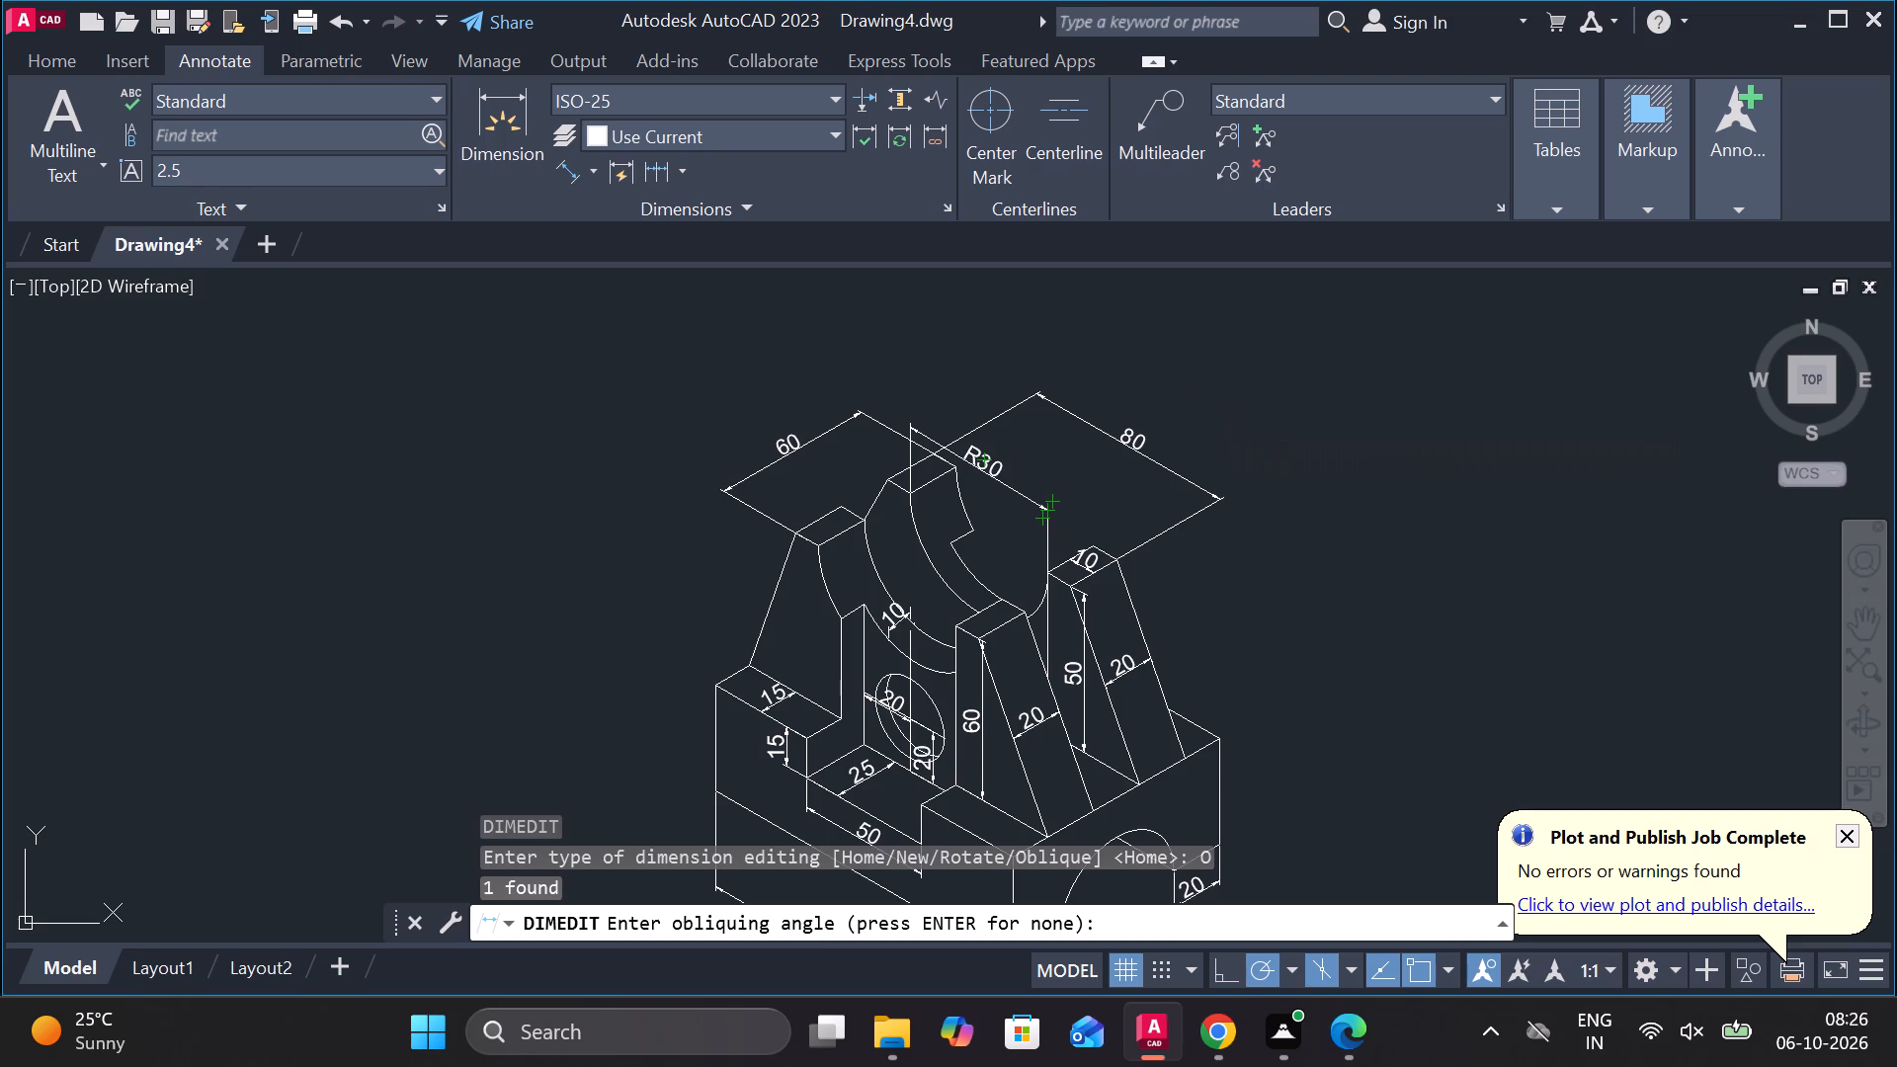
Stretch the R30 dimension's extension line origin beside the rear rib onto the rib's top corner endpoint.
click(70, 52)
scroll(1176, 545, up, 1)
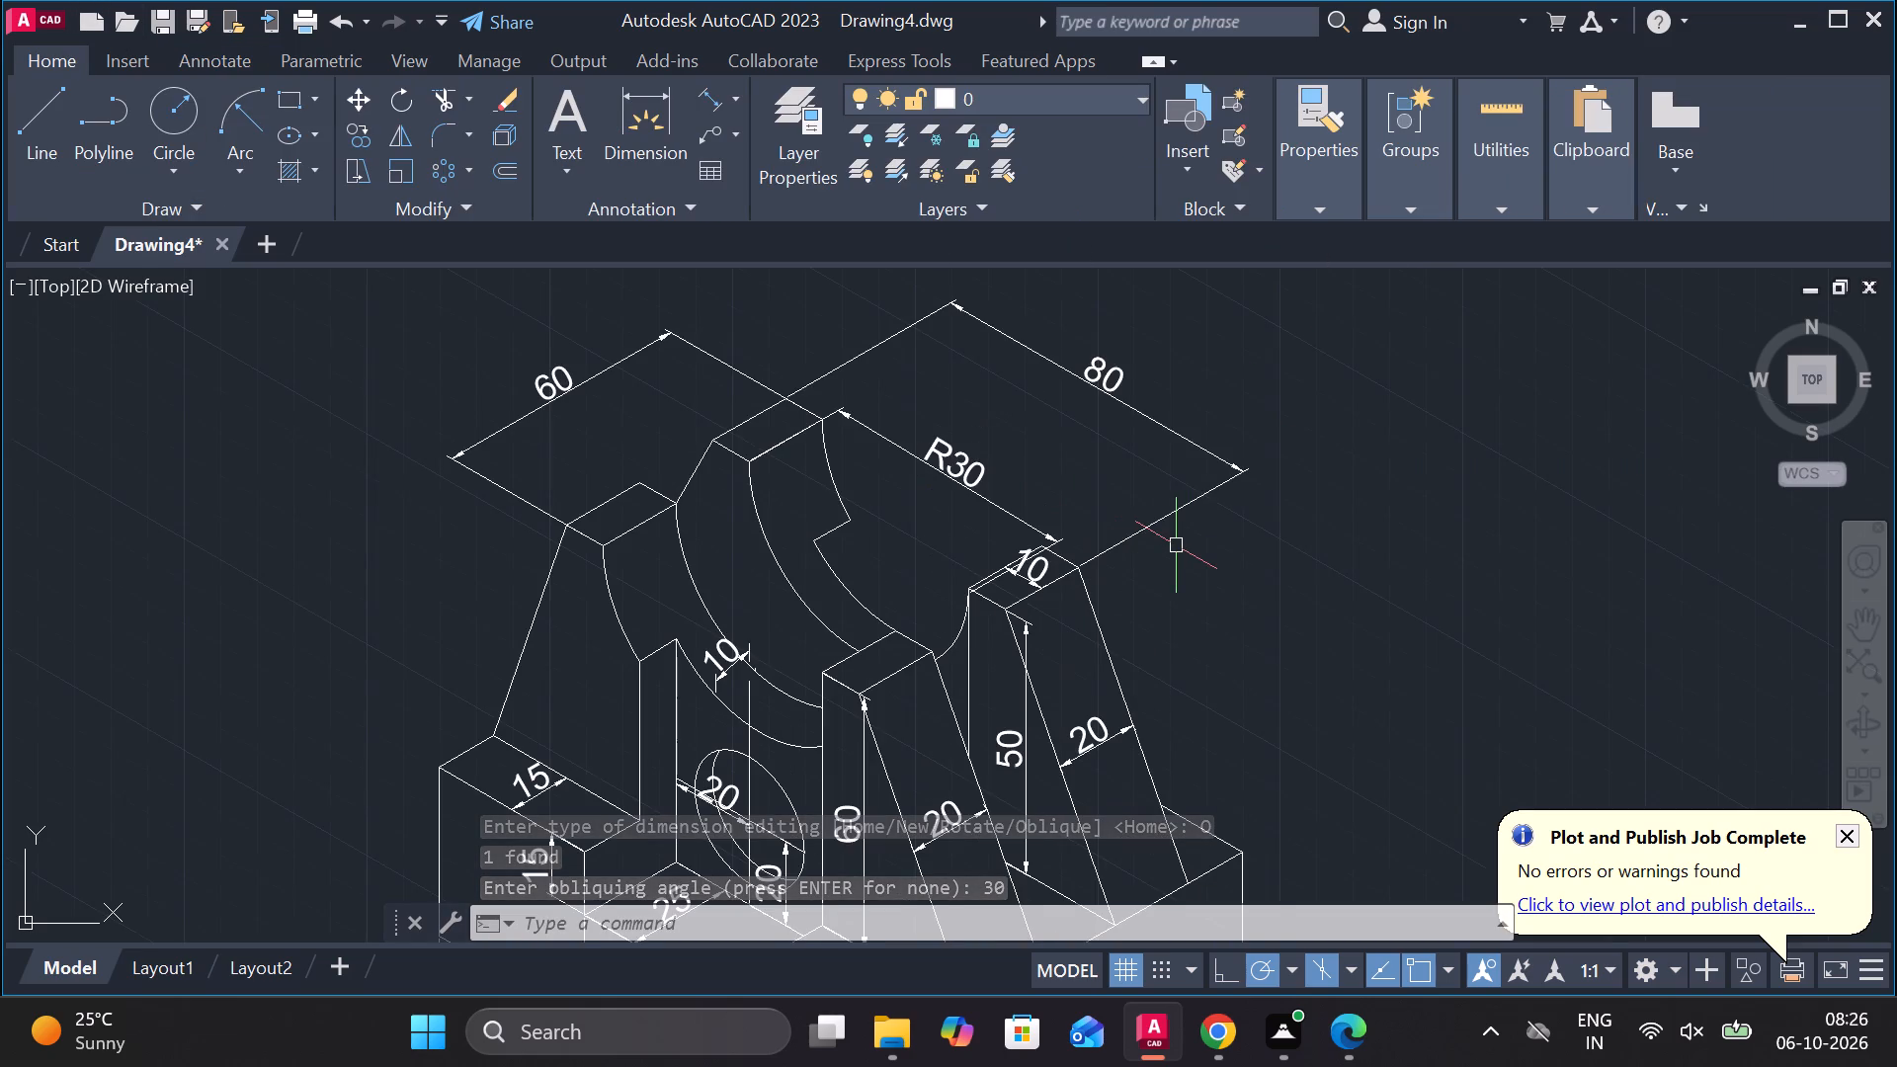
scroll(1031, 586, up, 2)
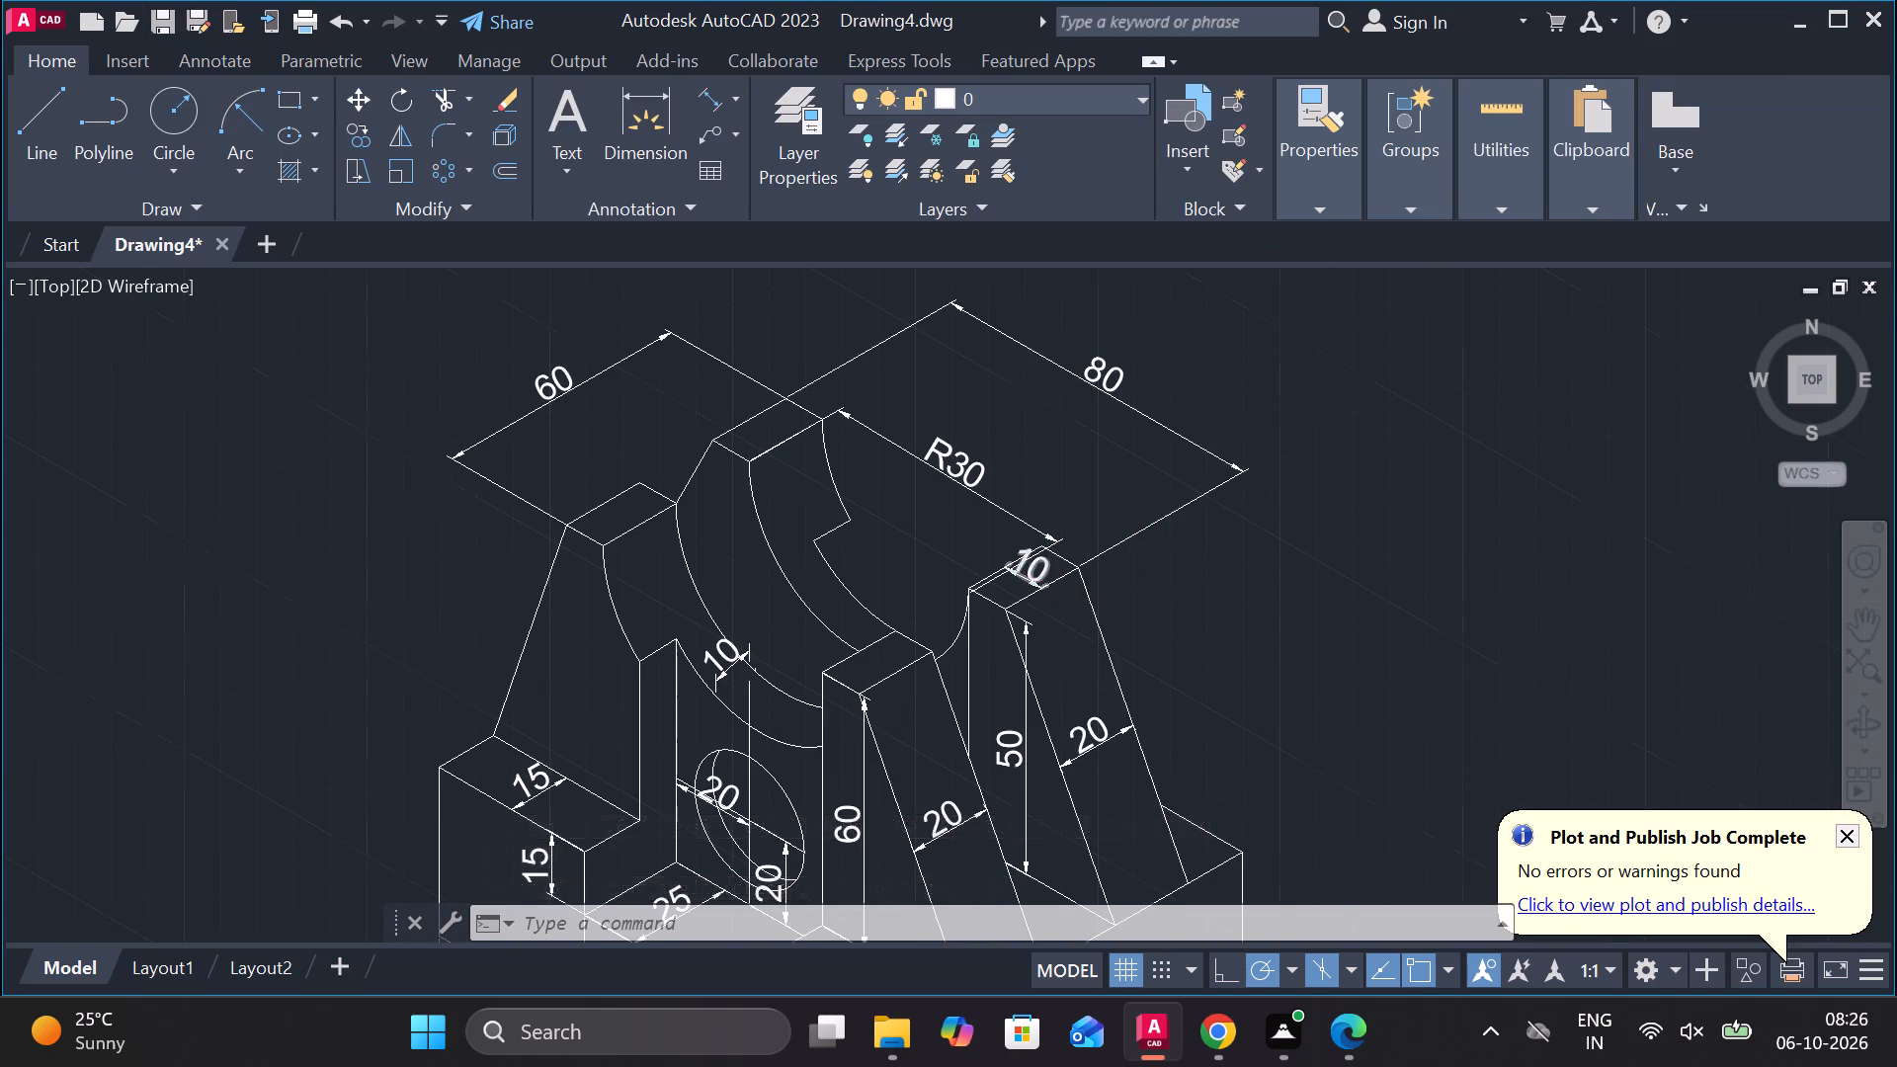
scroll(1031, 585, up, 1)
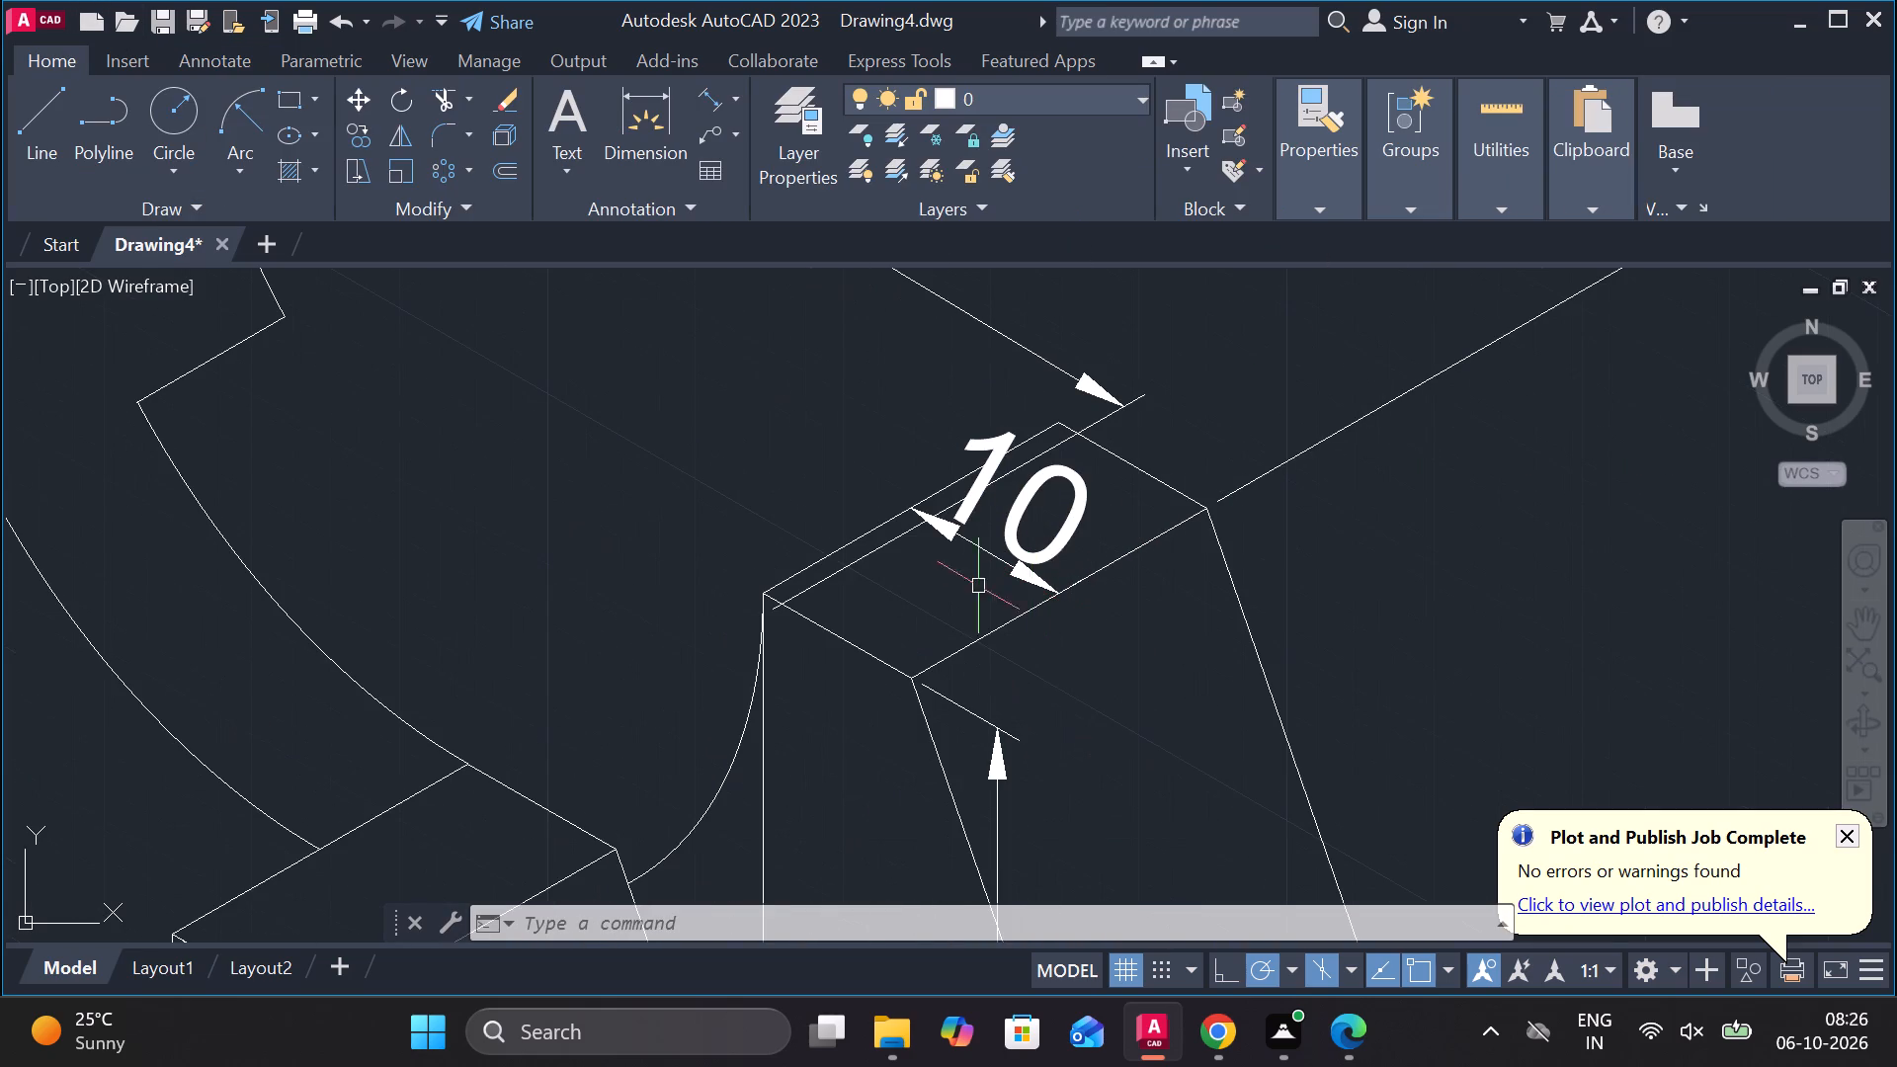
scroll(916, 591, down, 4)
middle_drag(1112, 596, 1320, 583)
scroll(1269, 583, up, 2)
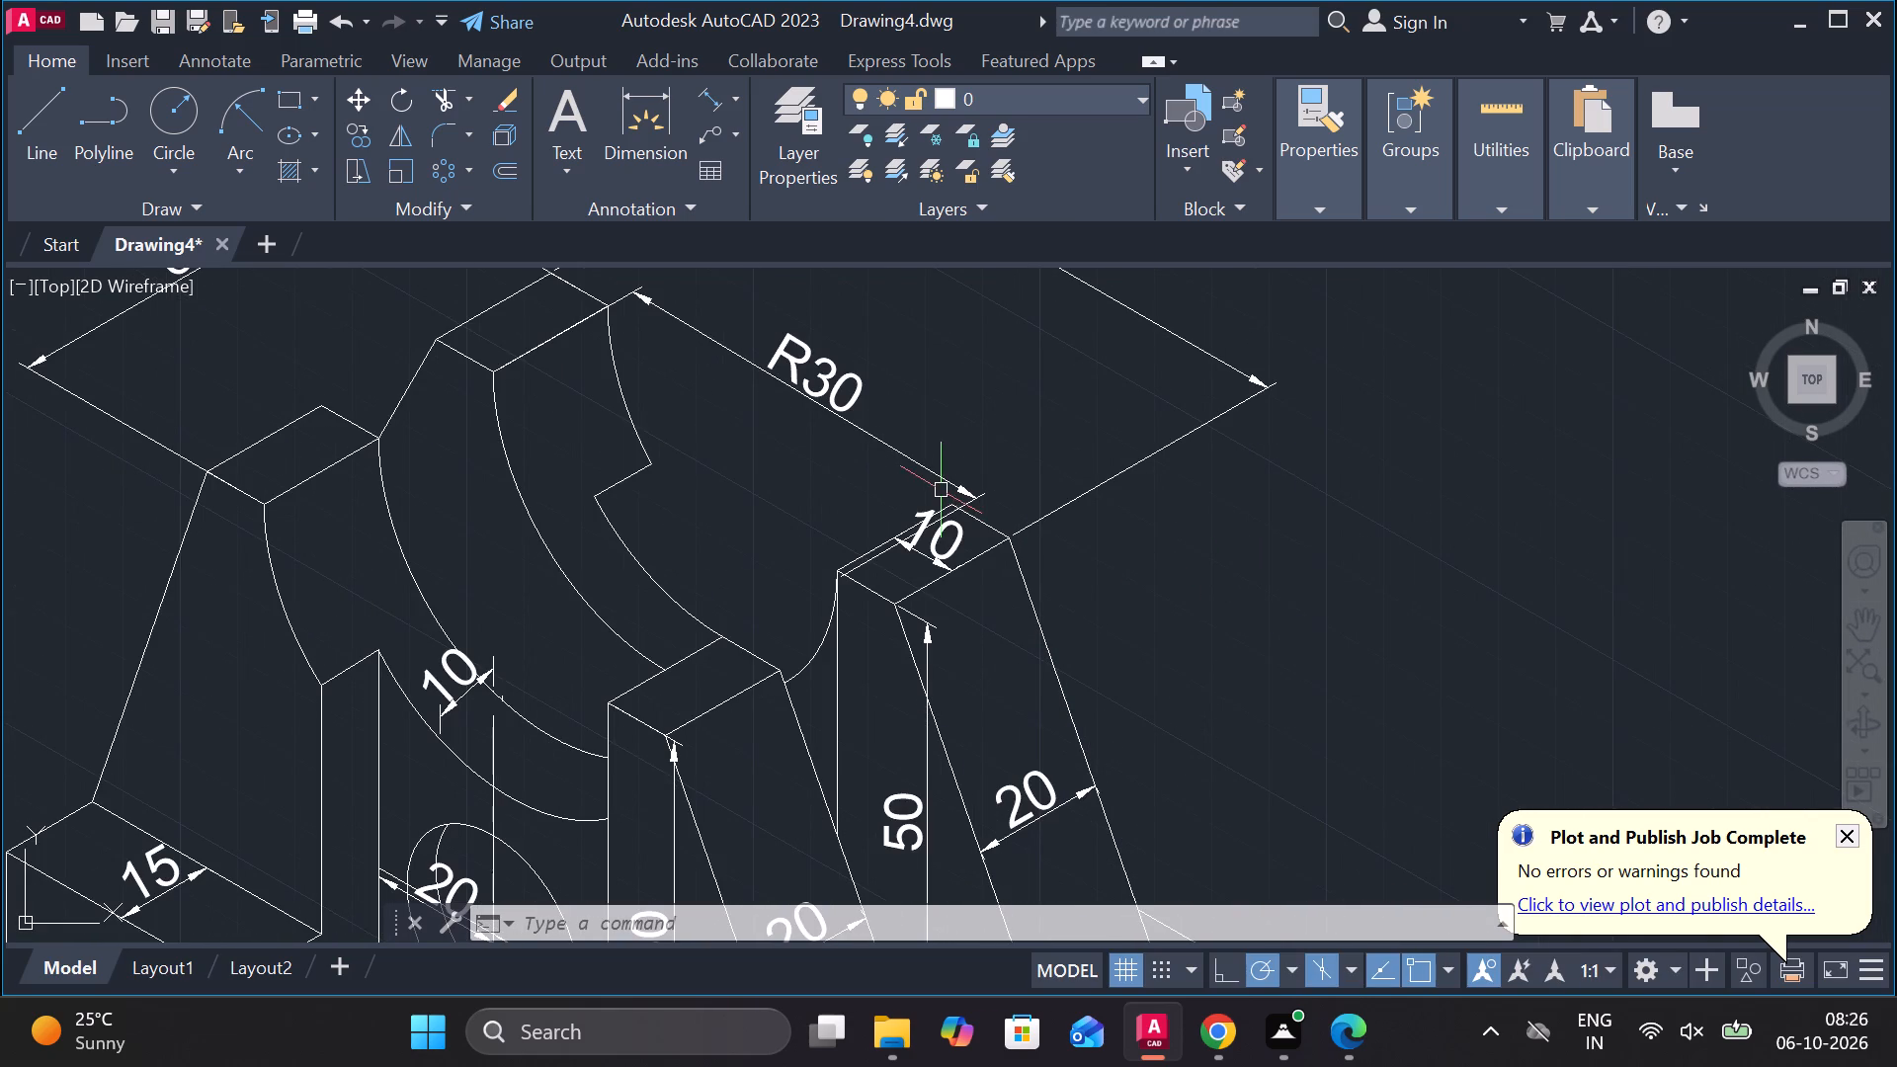
click(883, 549)
scroll(872, 560, up, 2)
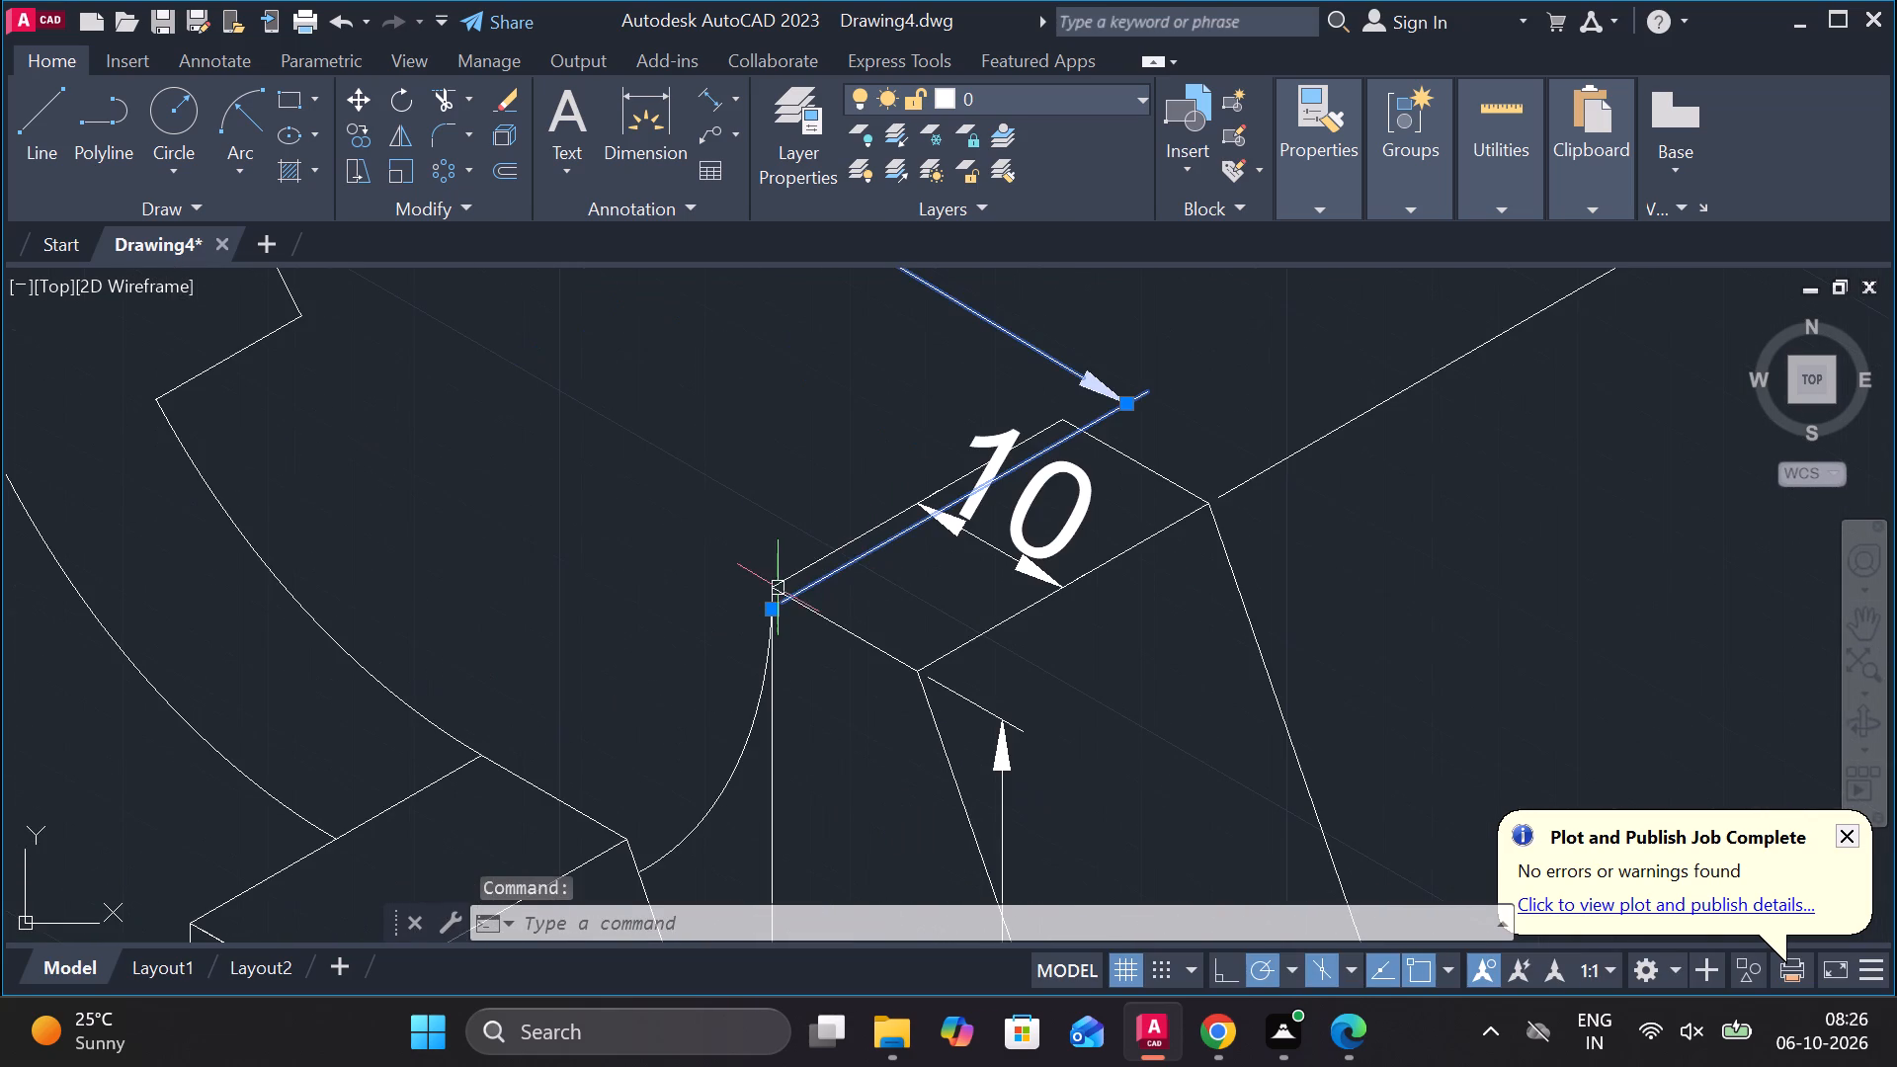
click(770, 608)
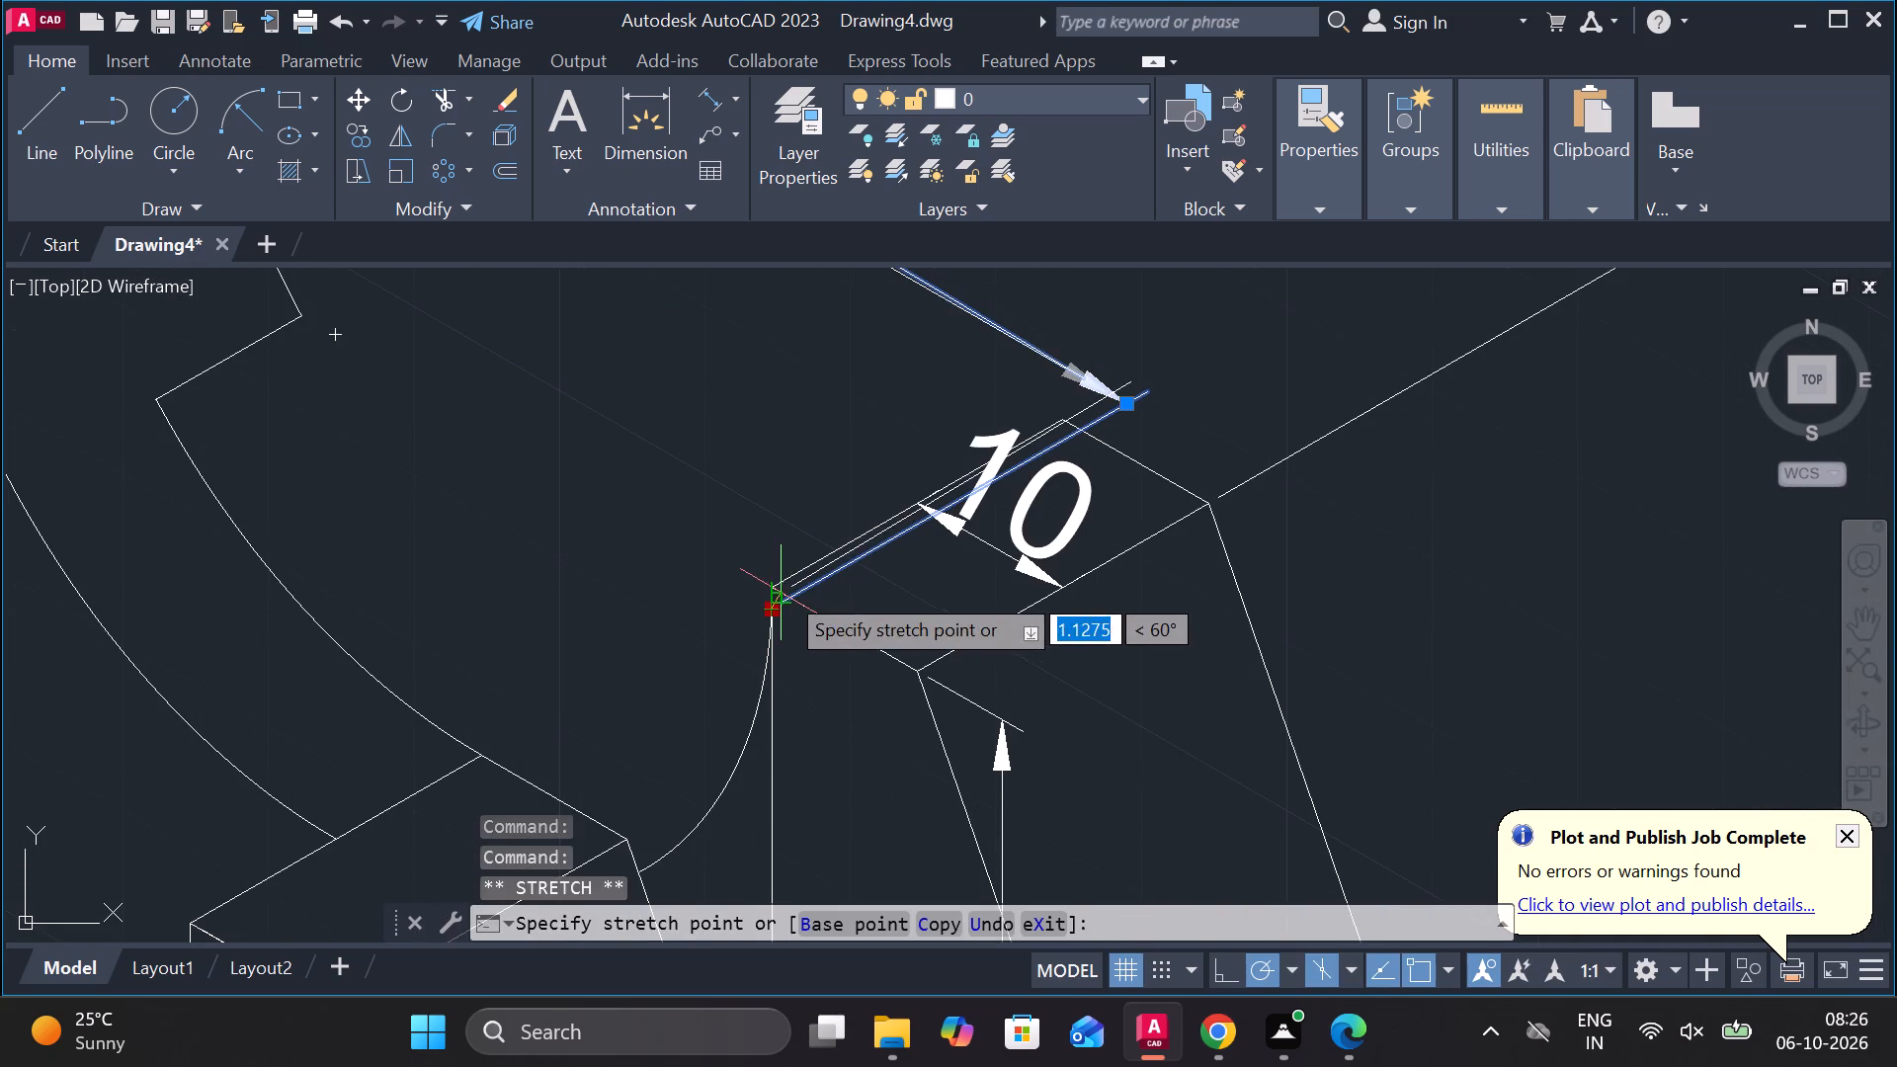
scroll(784, 571, up, 3)
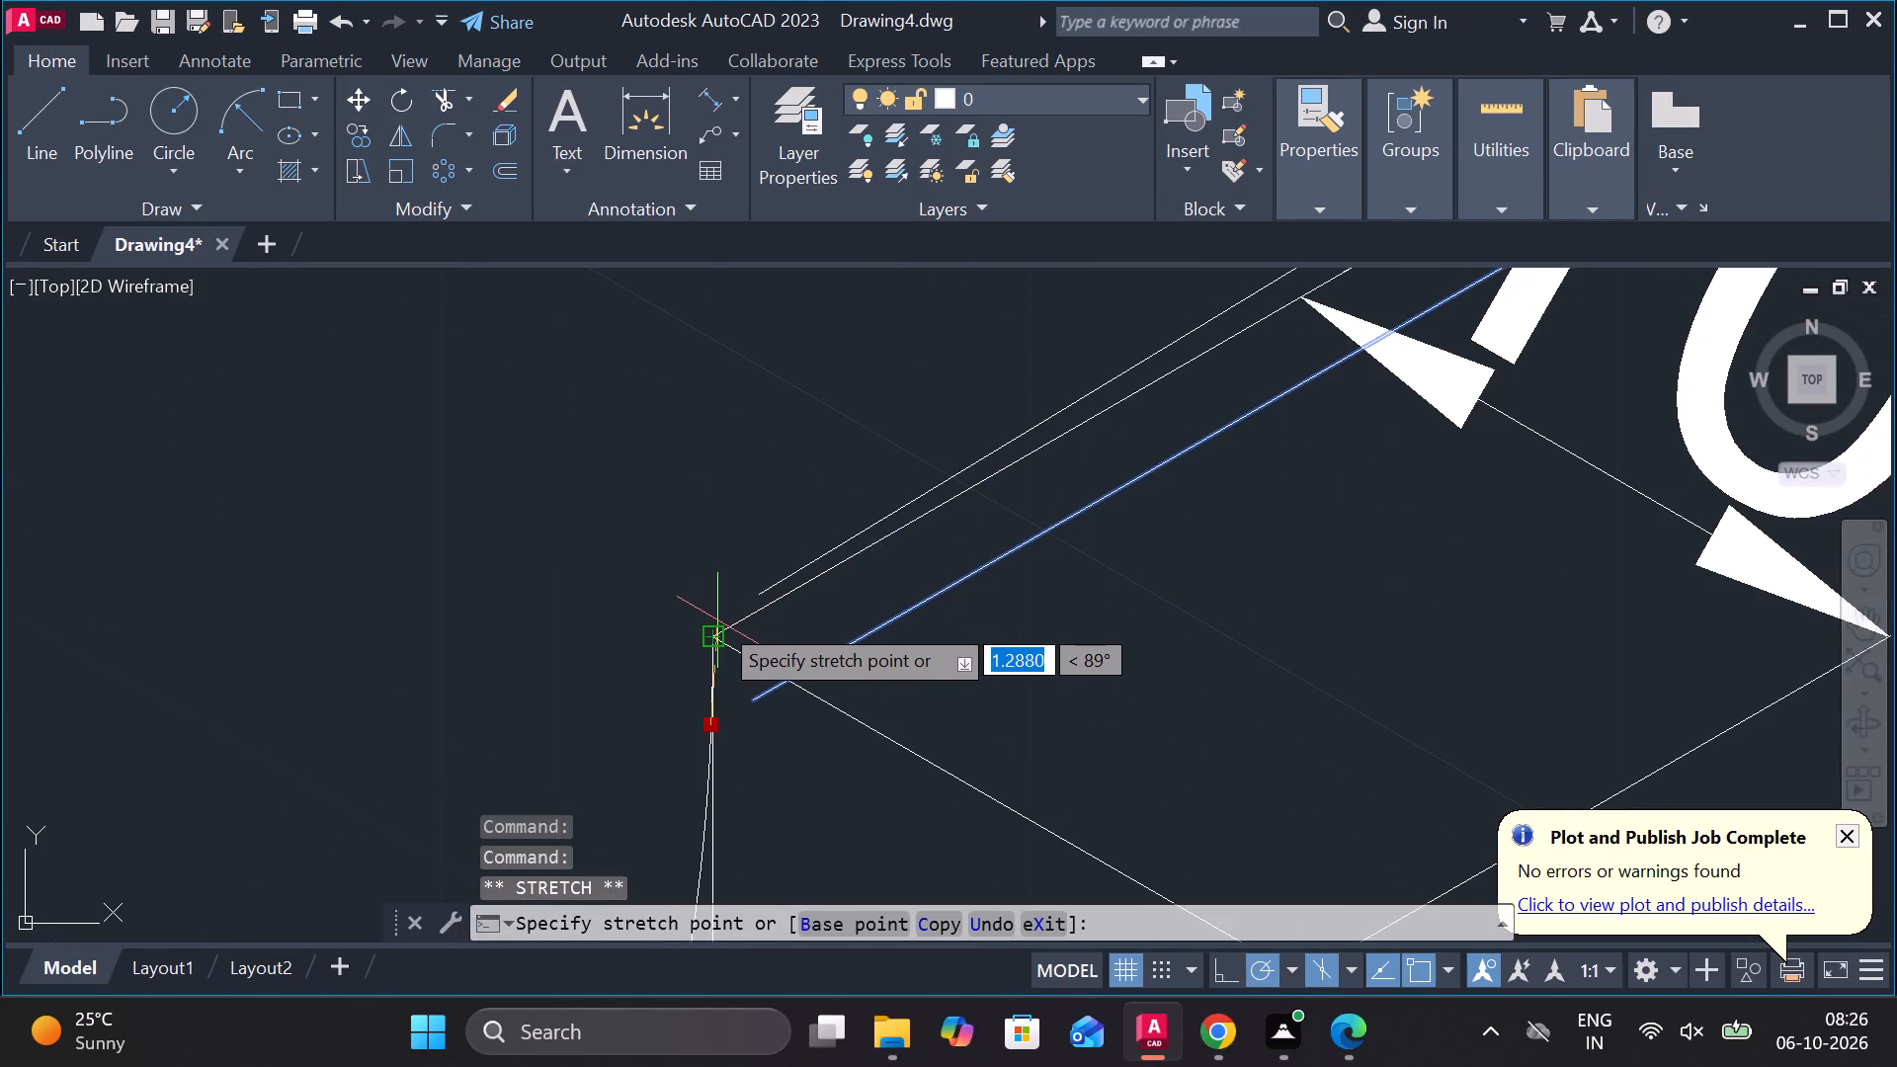
click(717, 620)
scroll(761, 580, down, 6)
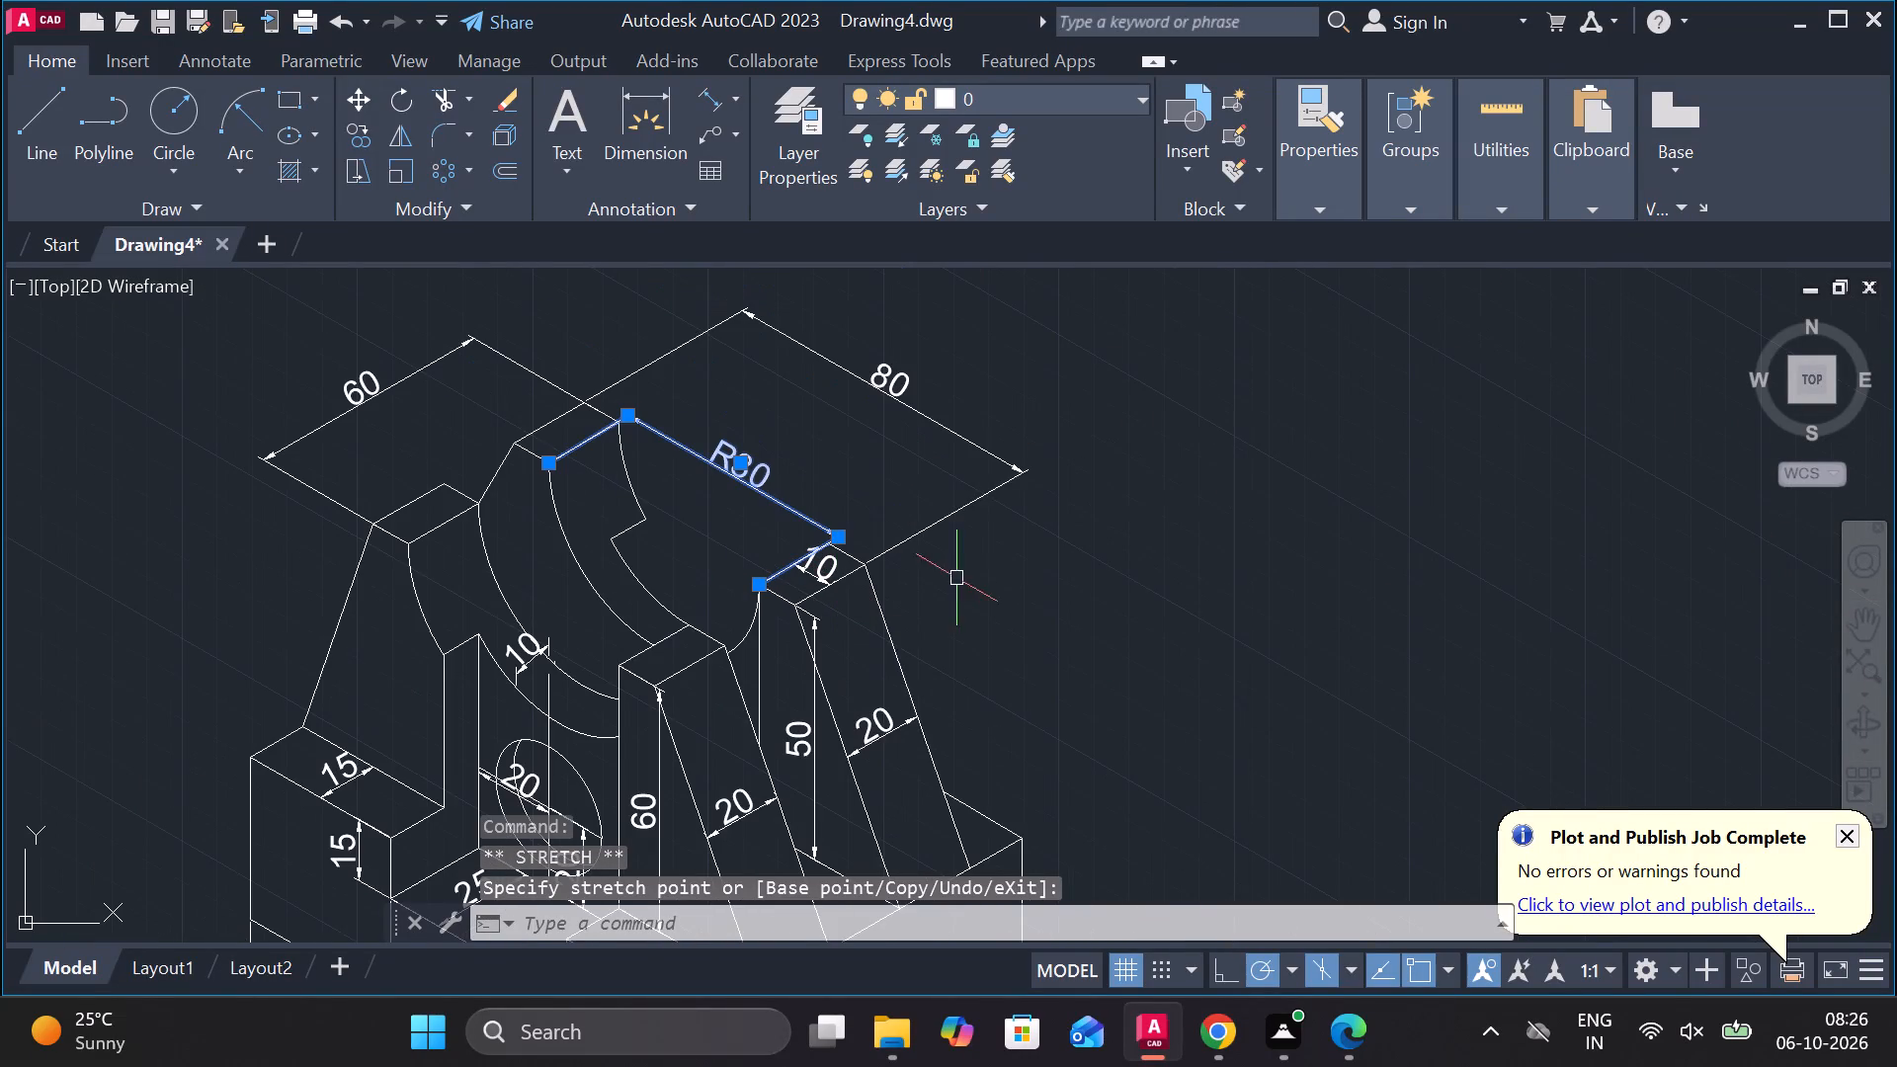
key(Escape)
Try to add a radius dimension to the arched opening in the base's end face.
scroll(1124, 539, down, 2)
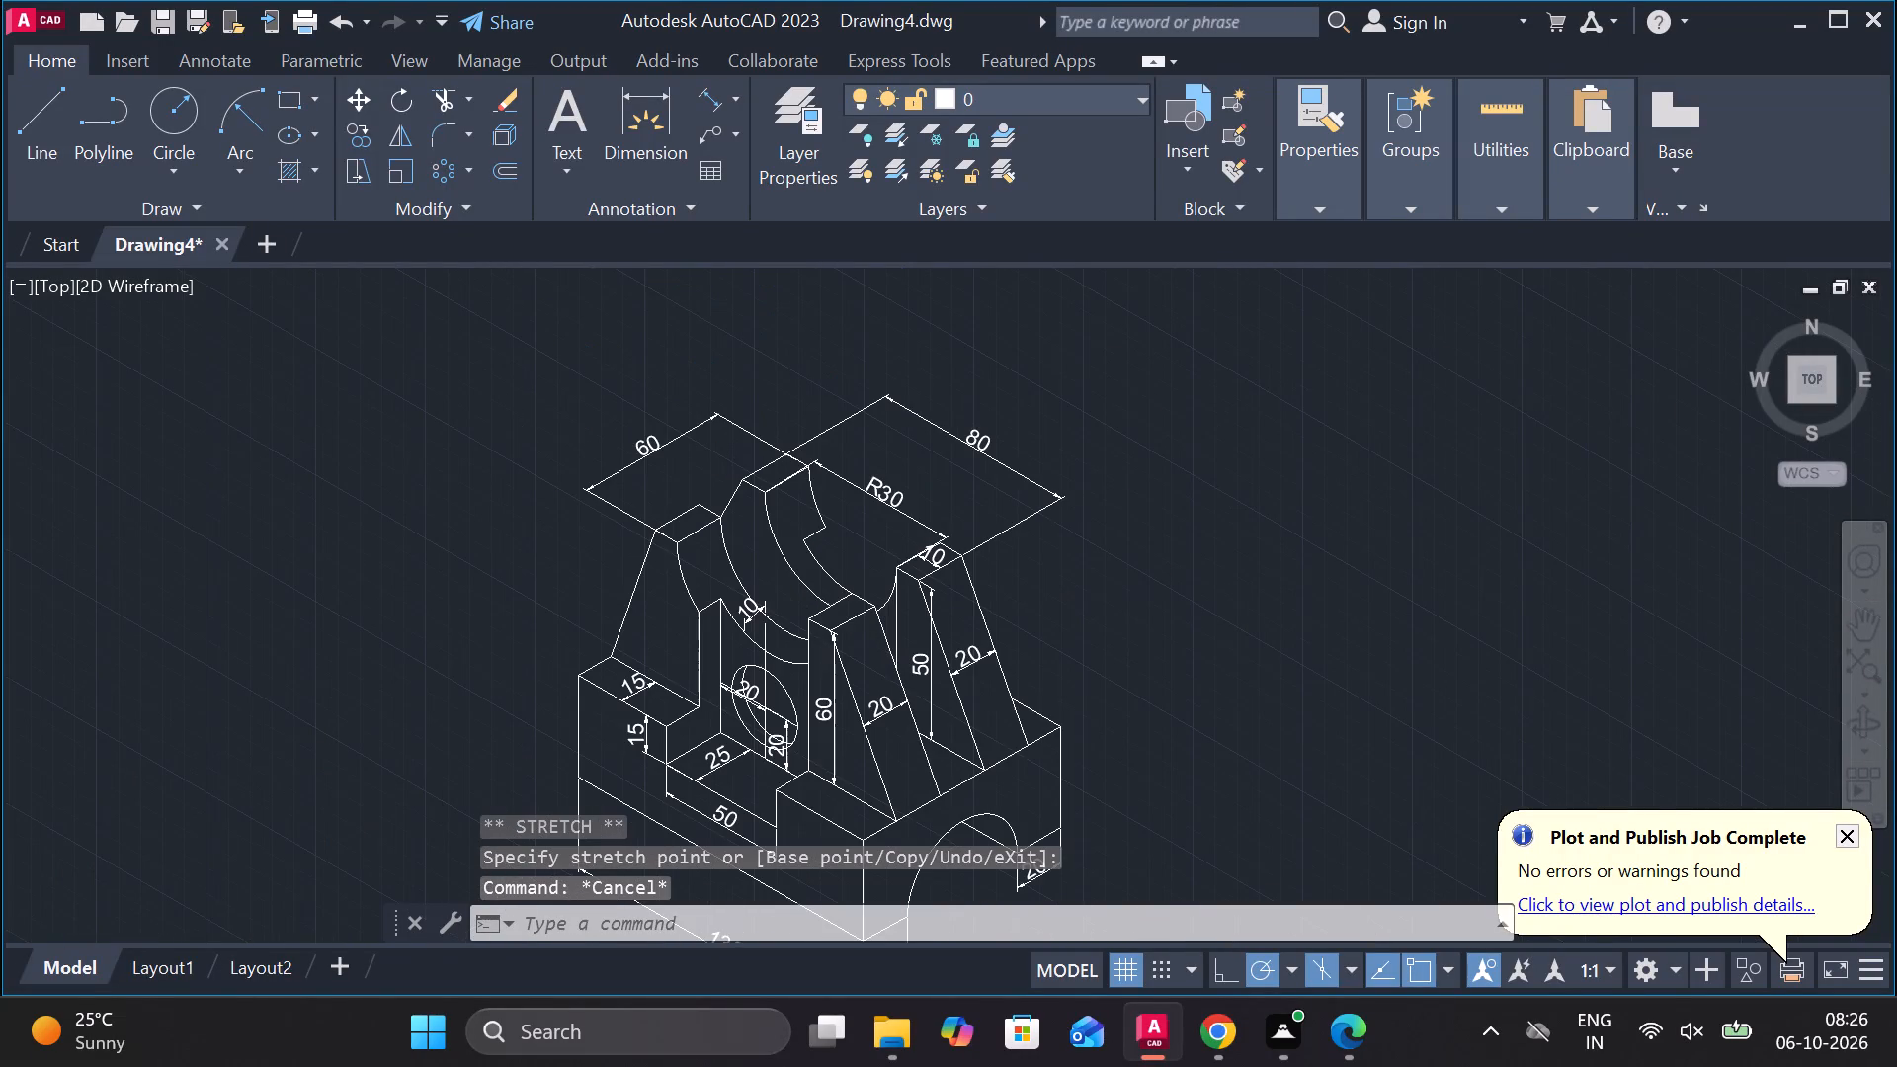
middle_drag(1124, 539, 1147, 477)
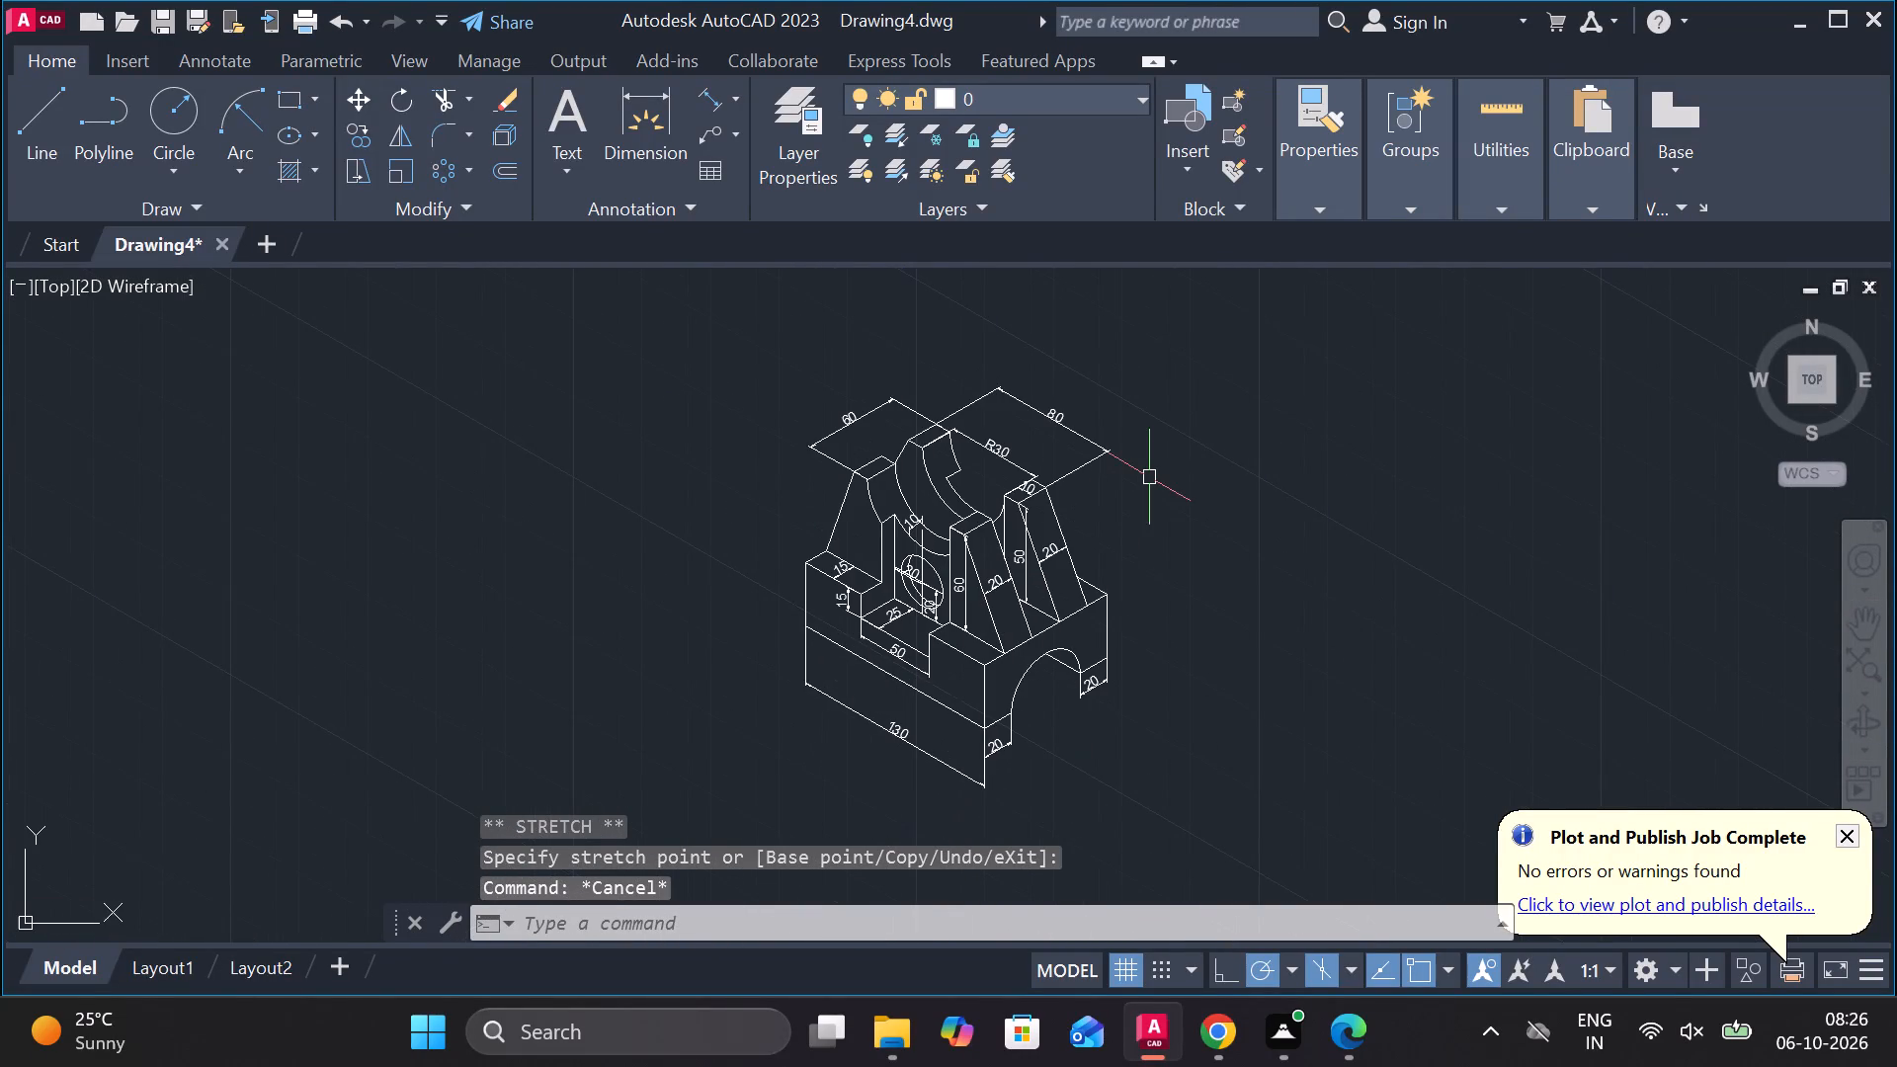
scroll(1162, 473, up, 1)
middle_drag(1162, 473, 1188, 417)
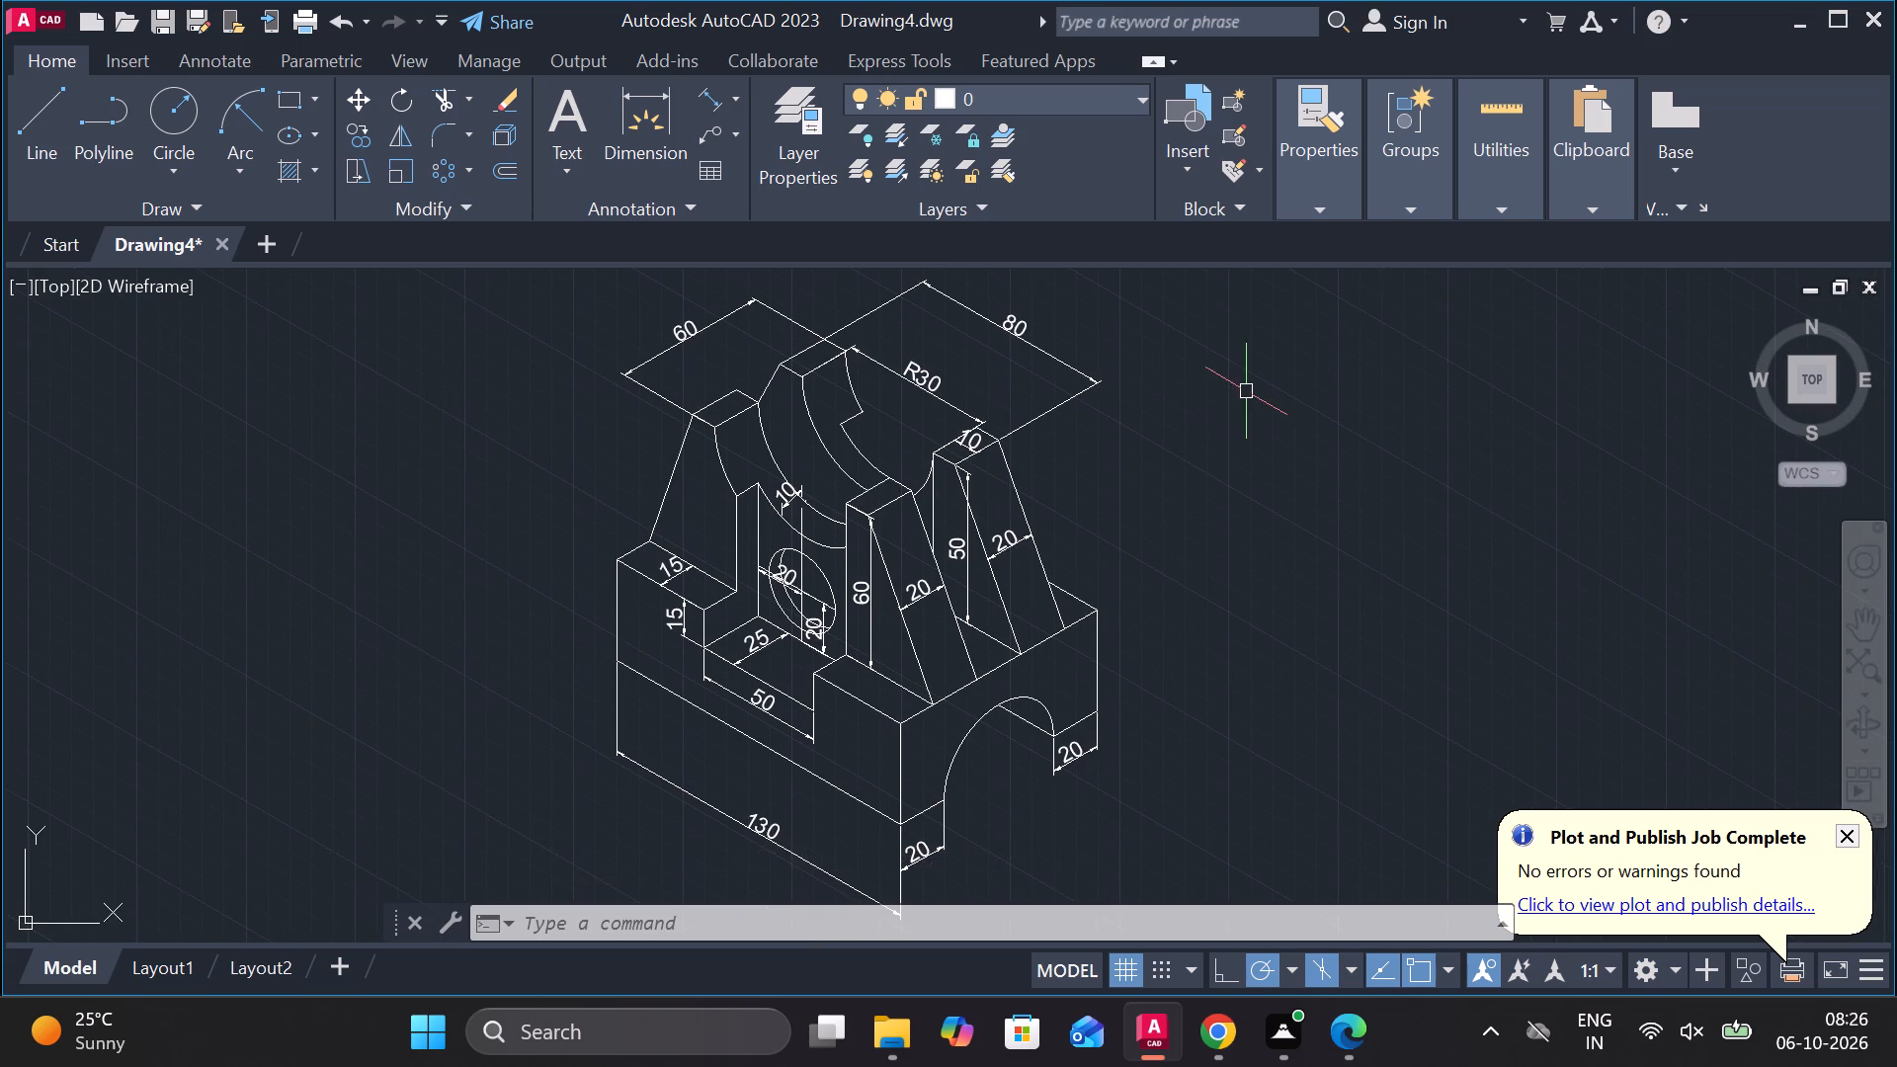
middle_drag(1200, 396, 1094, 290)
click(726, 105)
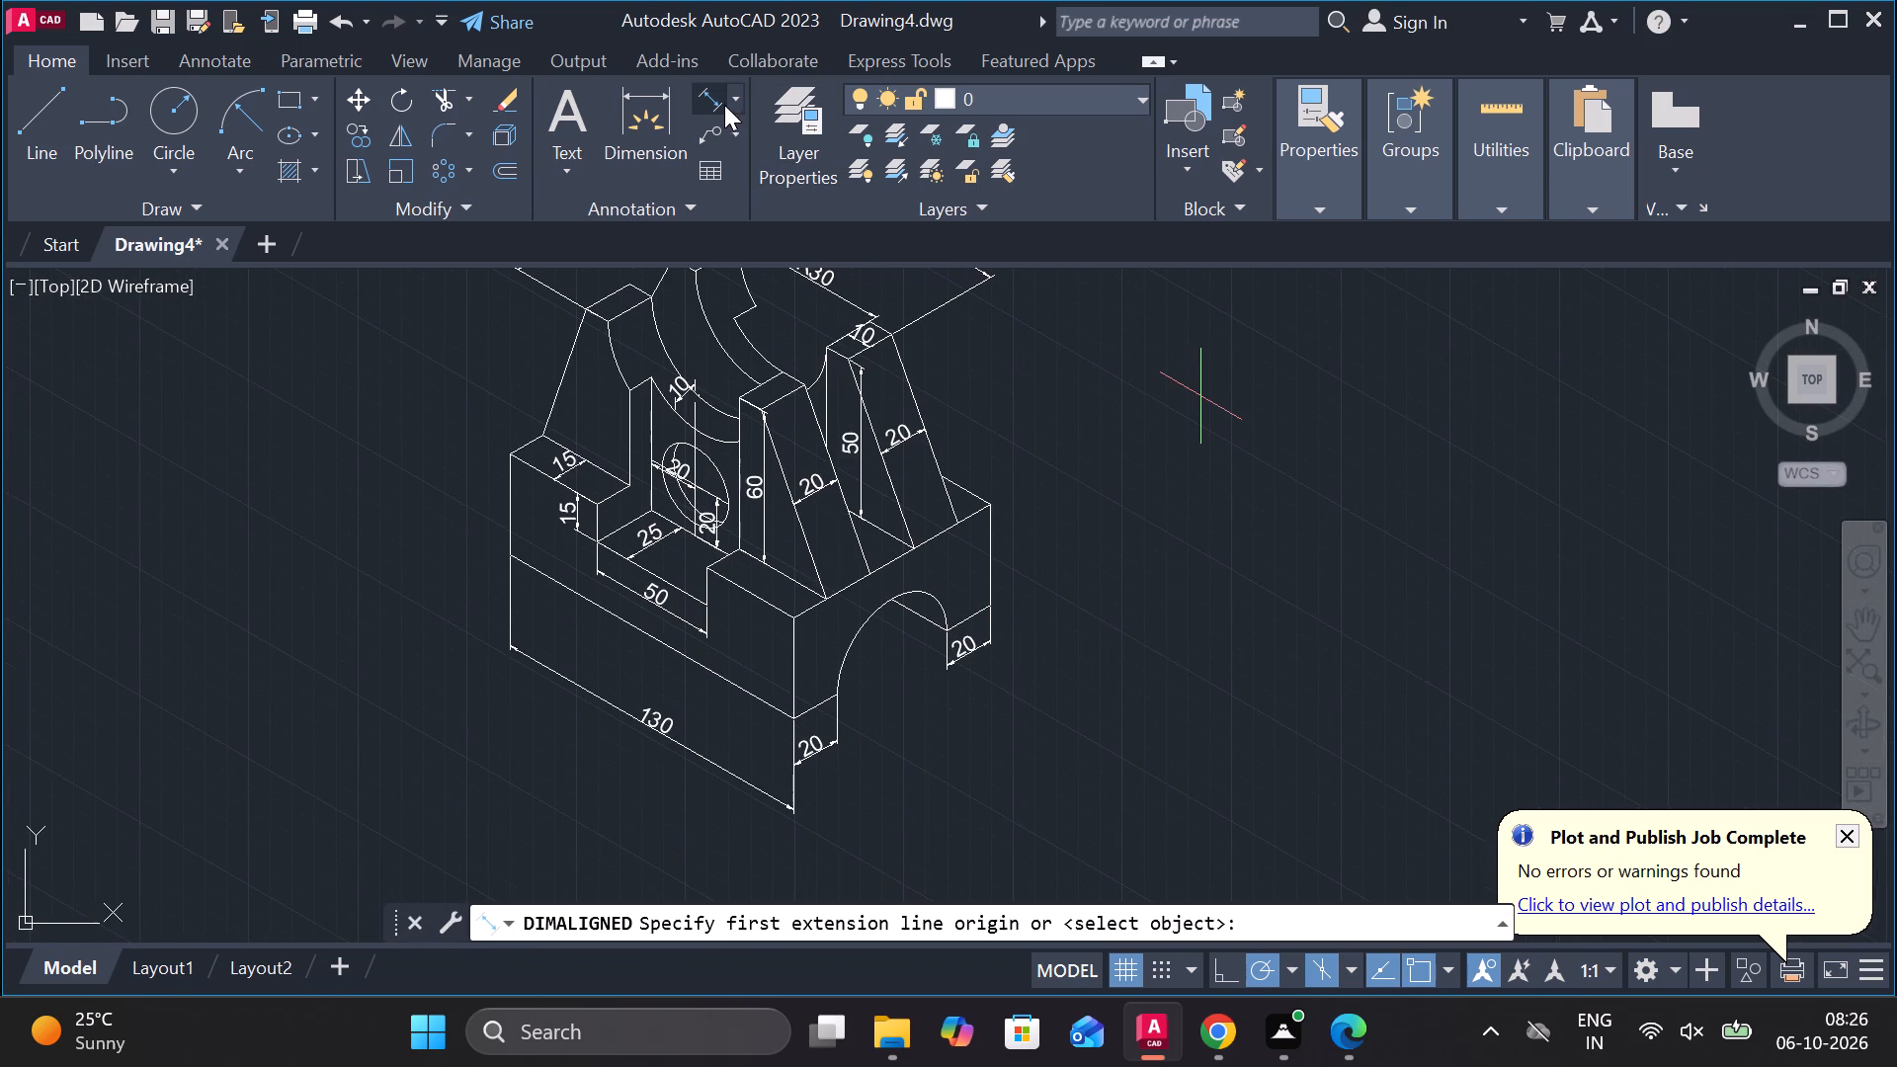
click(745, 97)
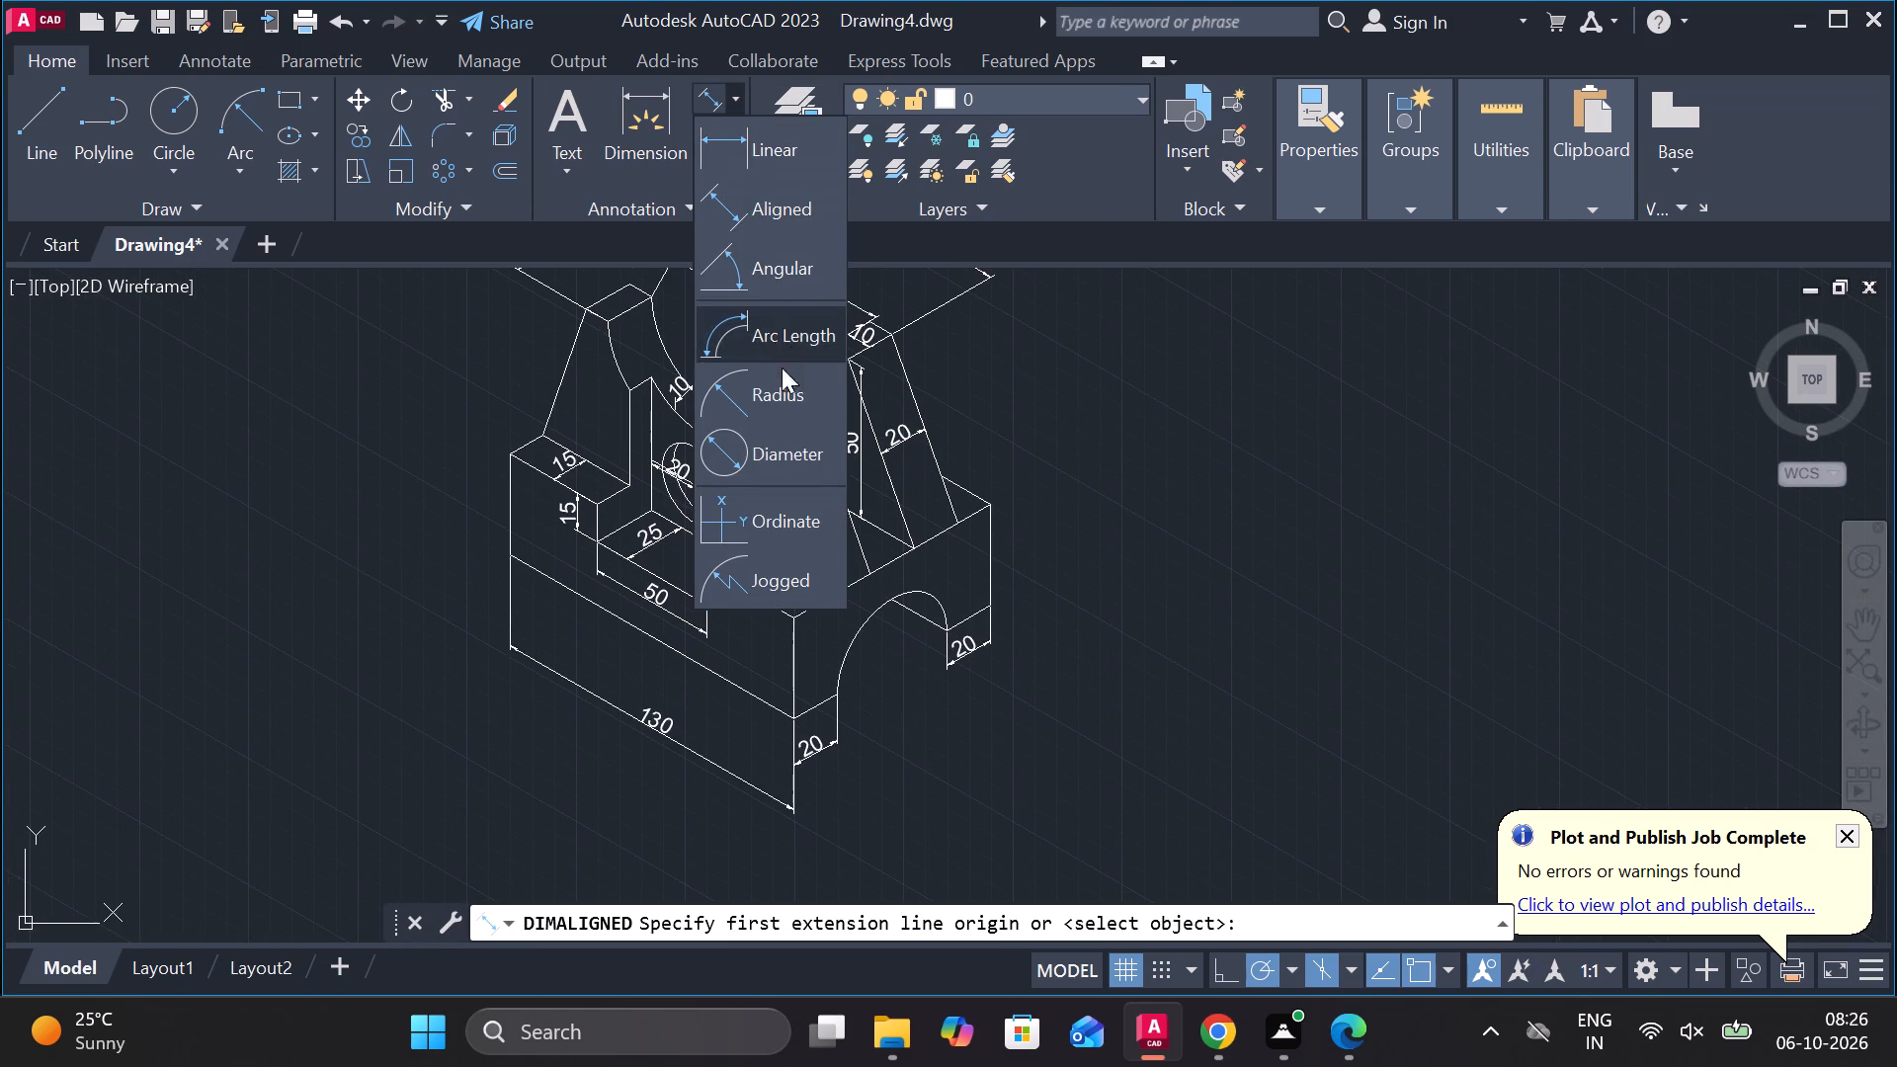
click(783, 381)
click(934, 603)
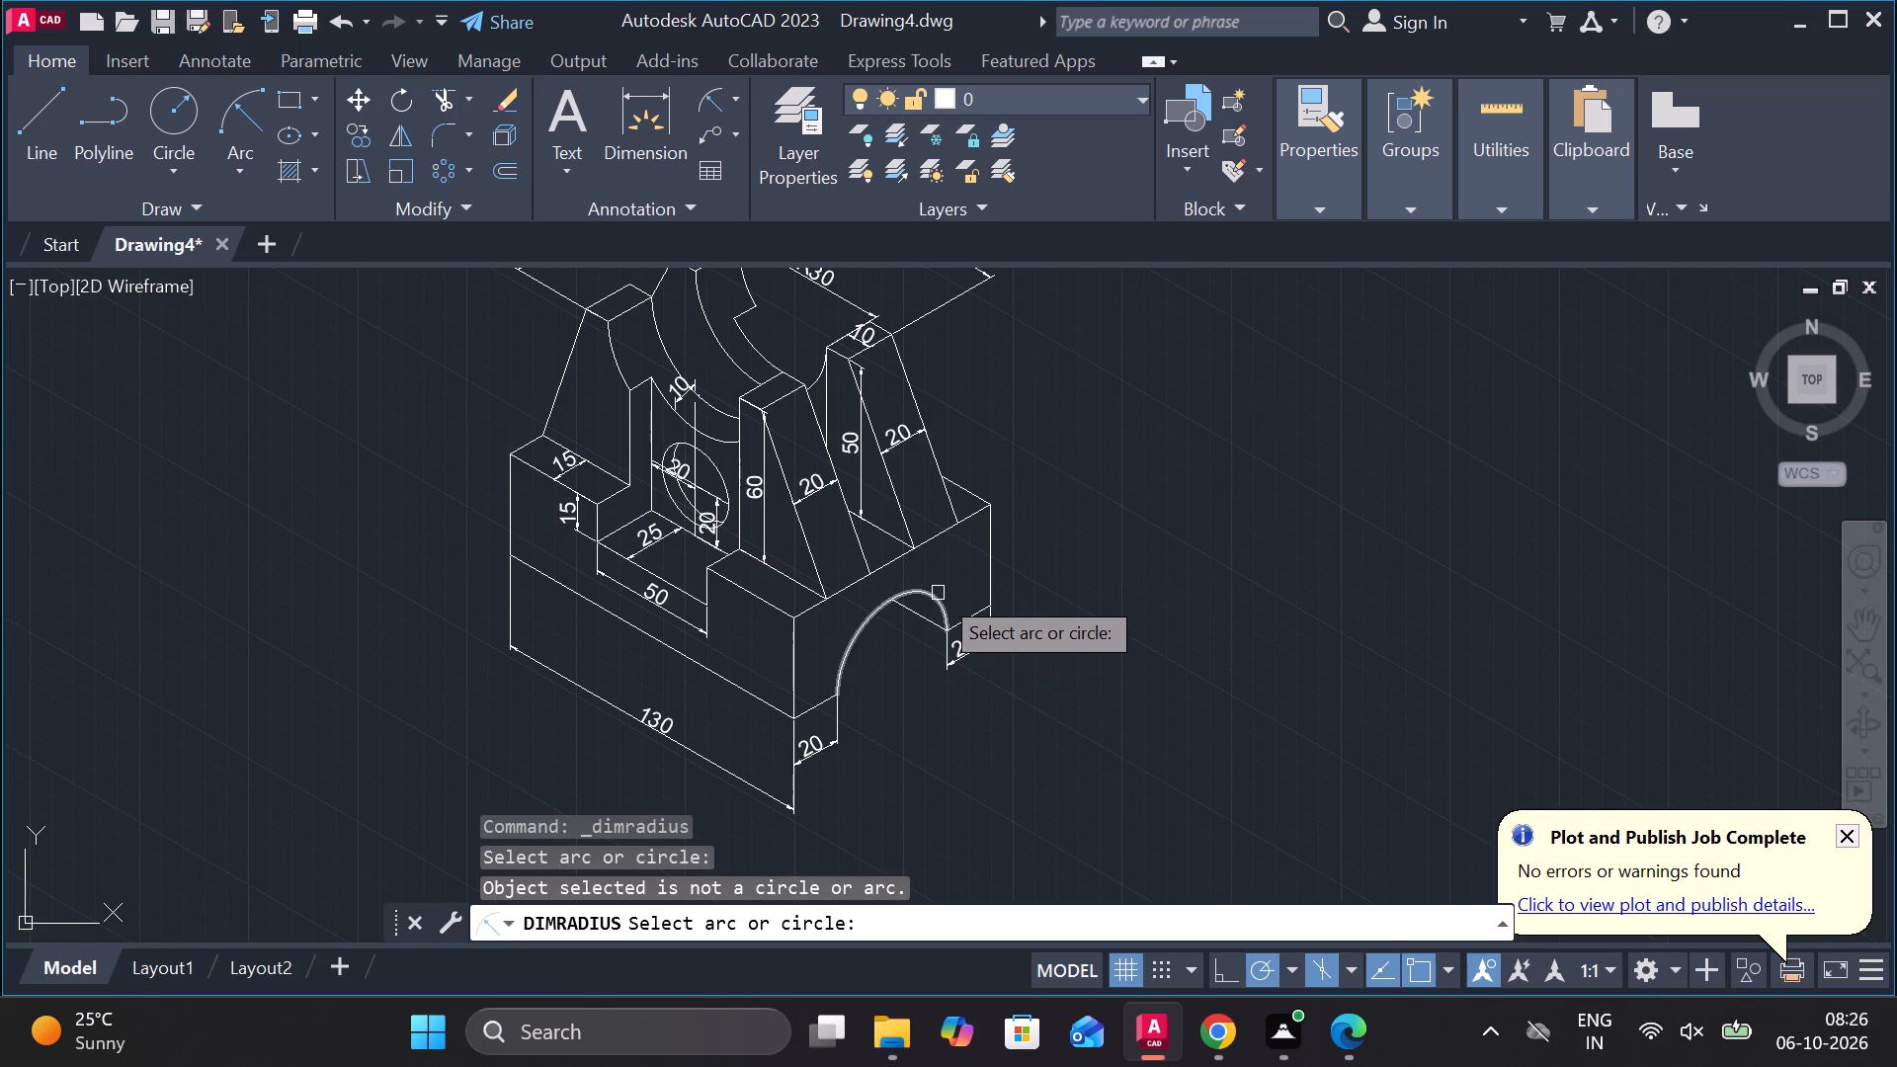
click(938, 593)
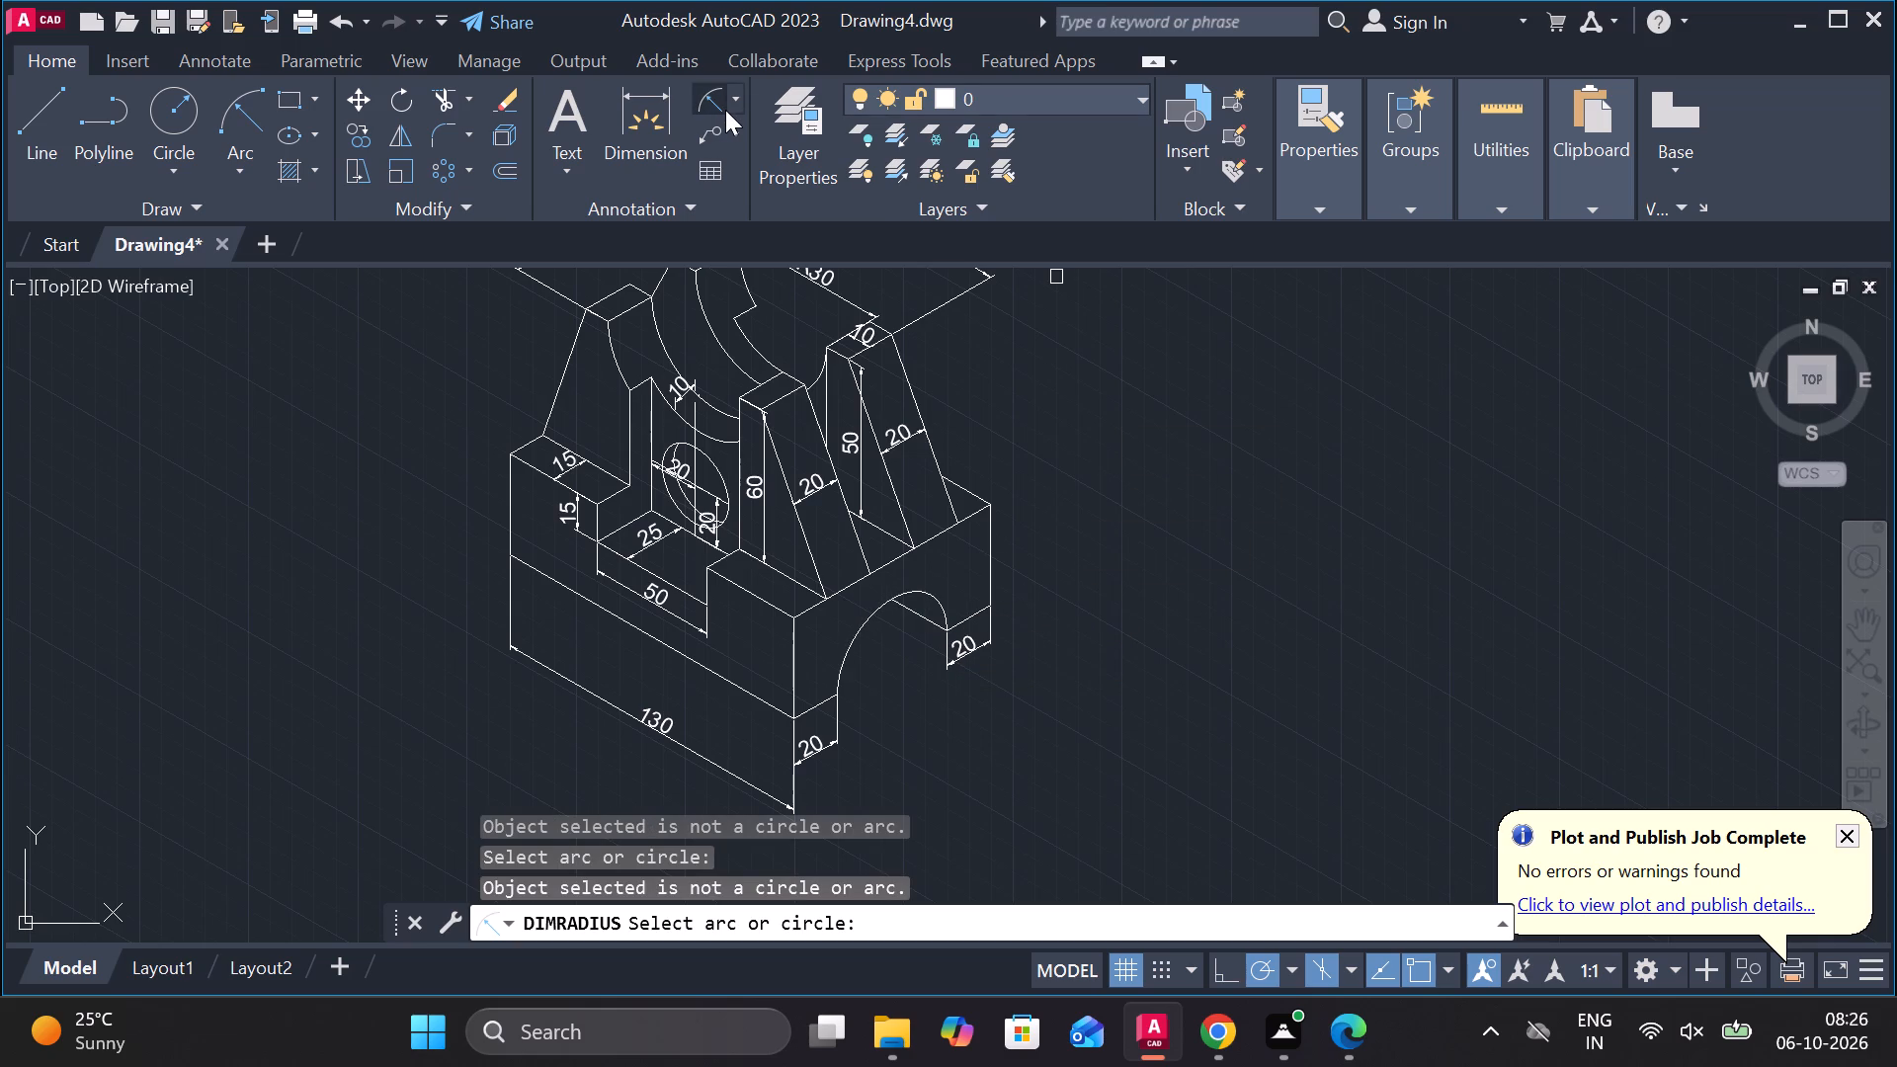
Add an aligned dimension across the base's arched opening between the arch's two lower endpoints, with its dimension line crossing the arch.
click(732, 102)
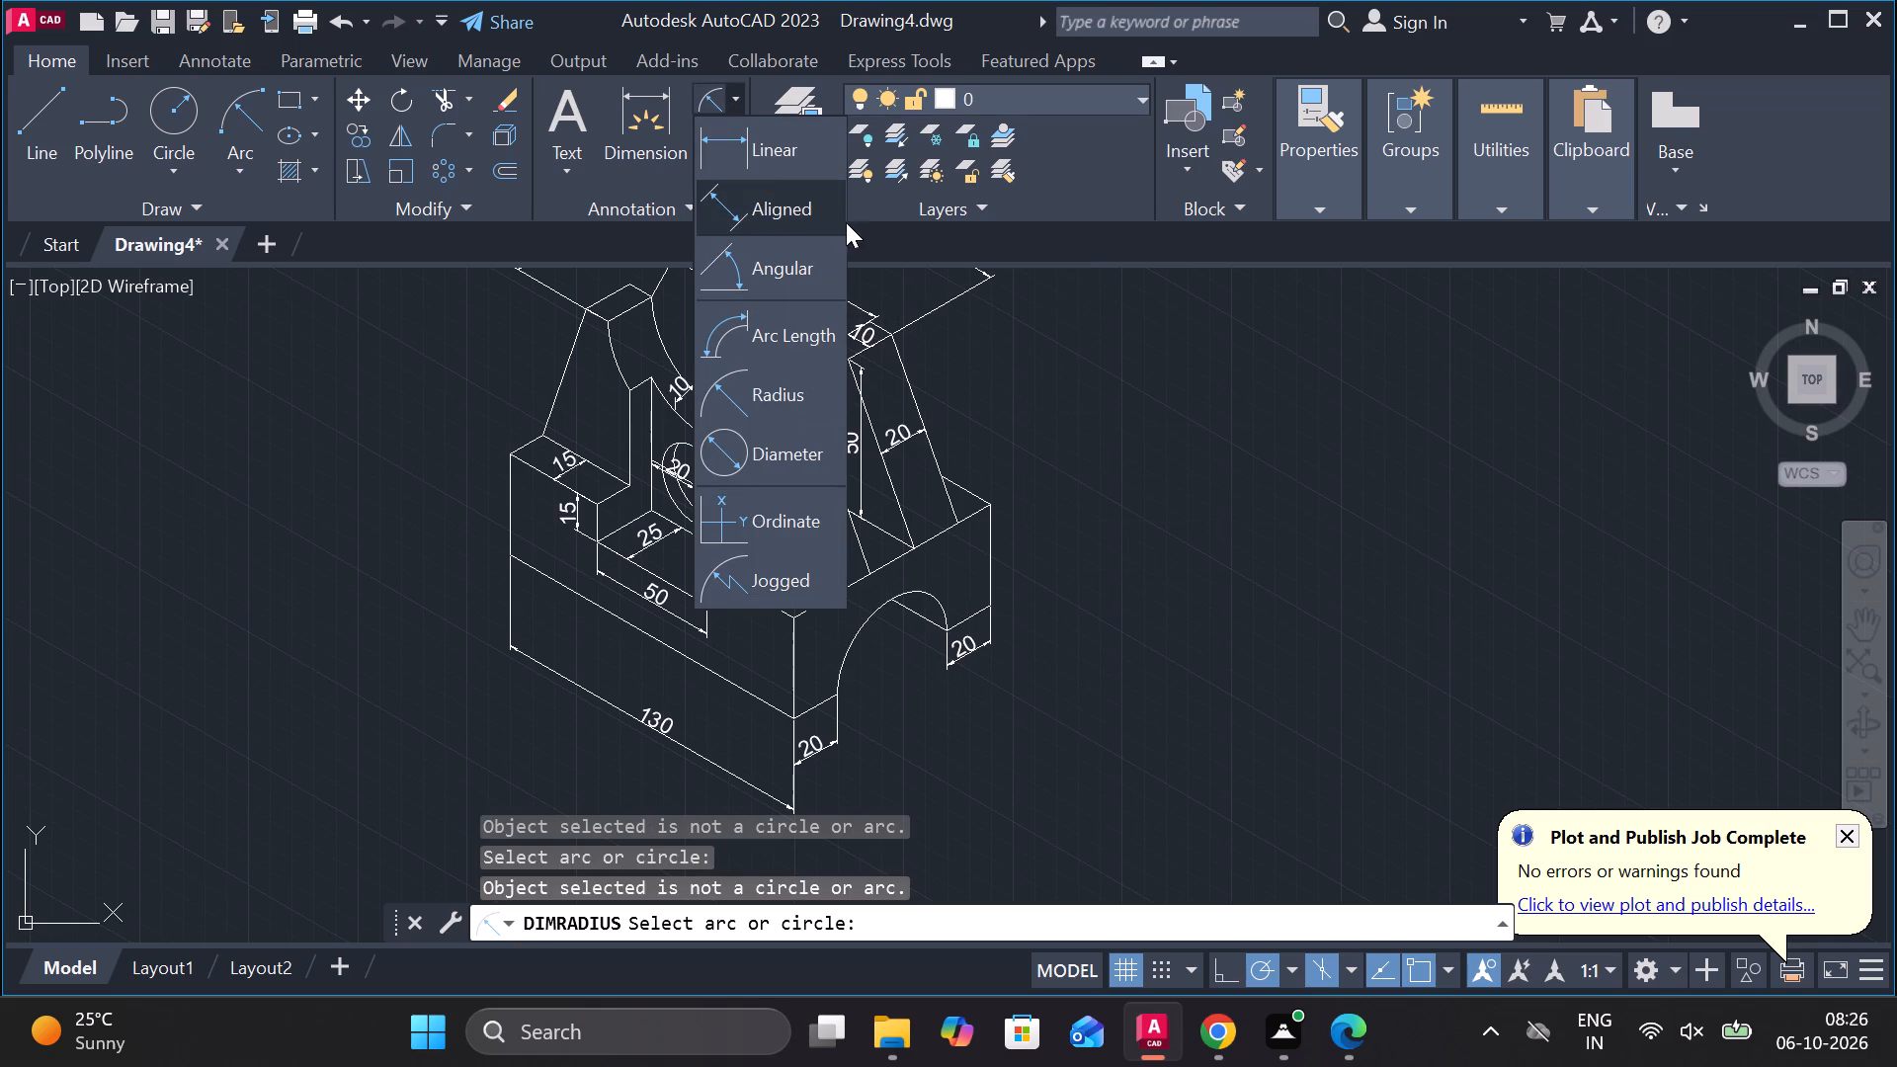
click(784, 159)
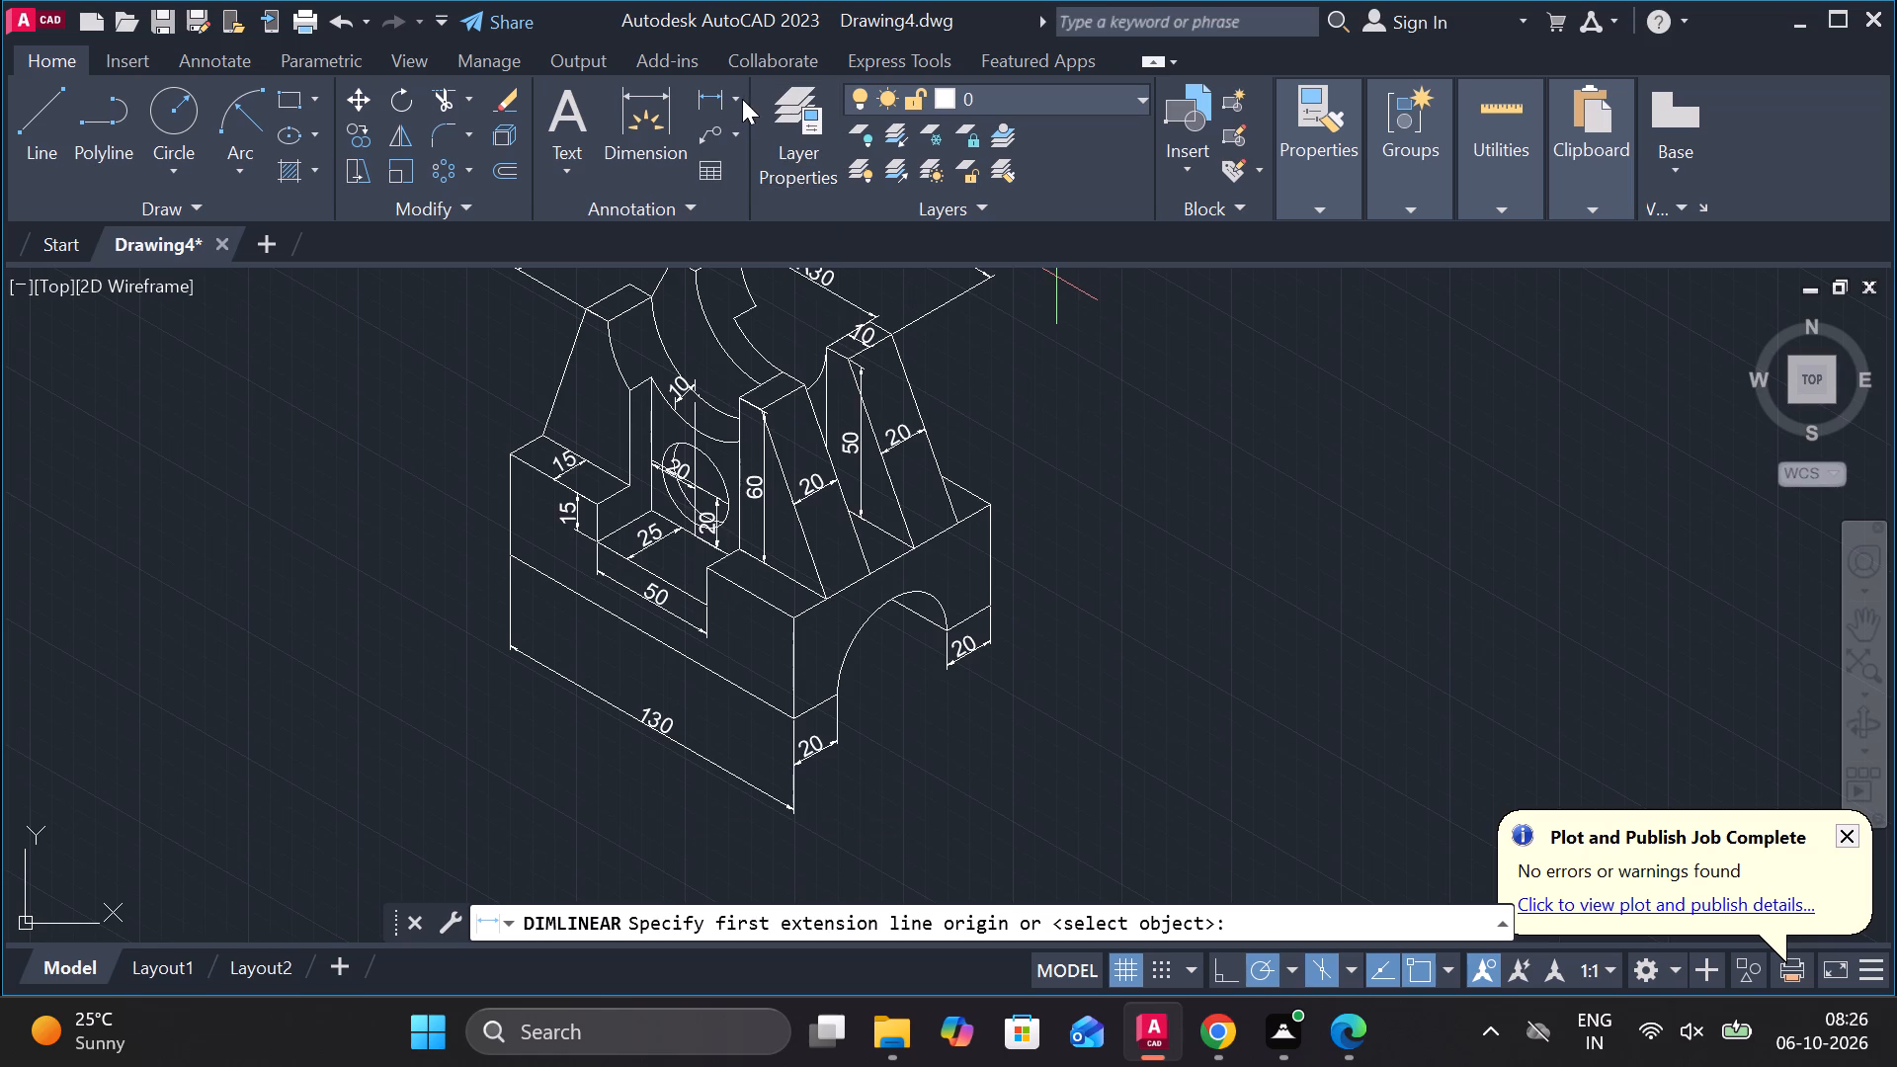
click(742, 99)
click(725, 201)
scroll(870, 654, up, 2)
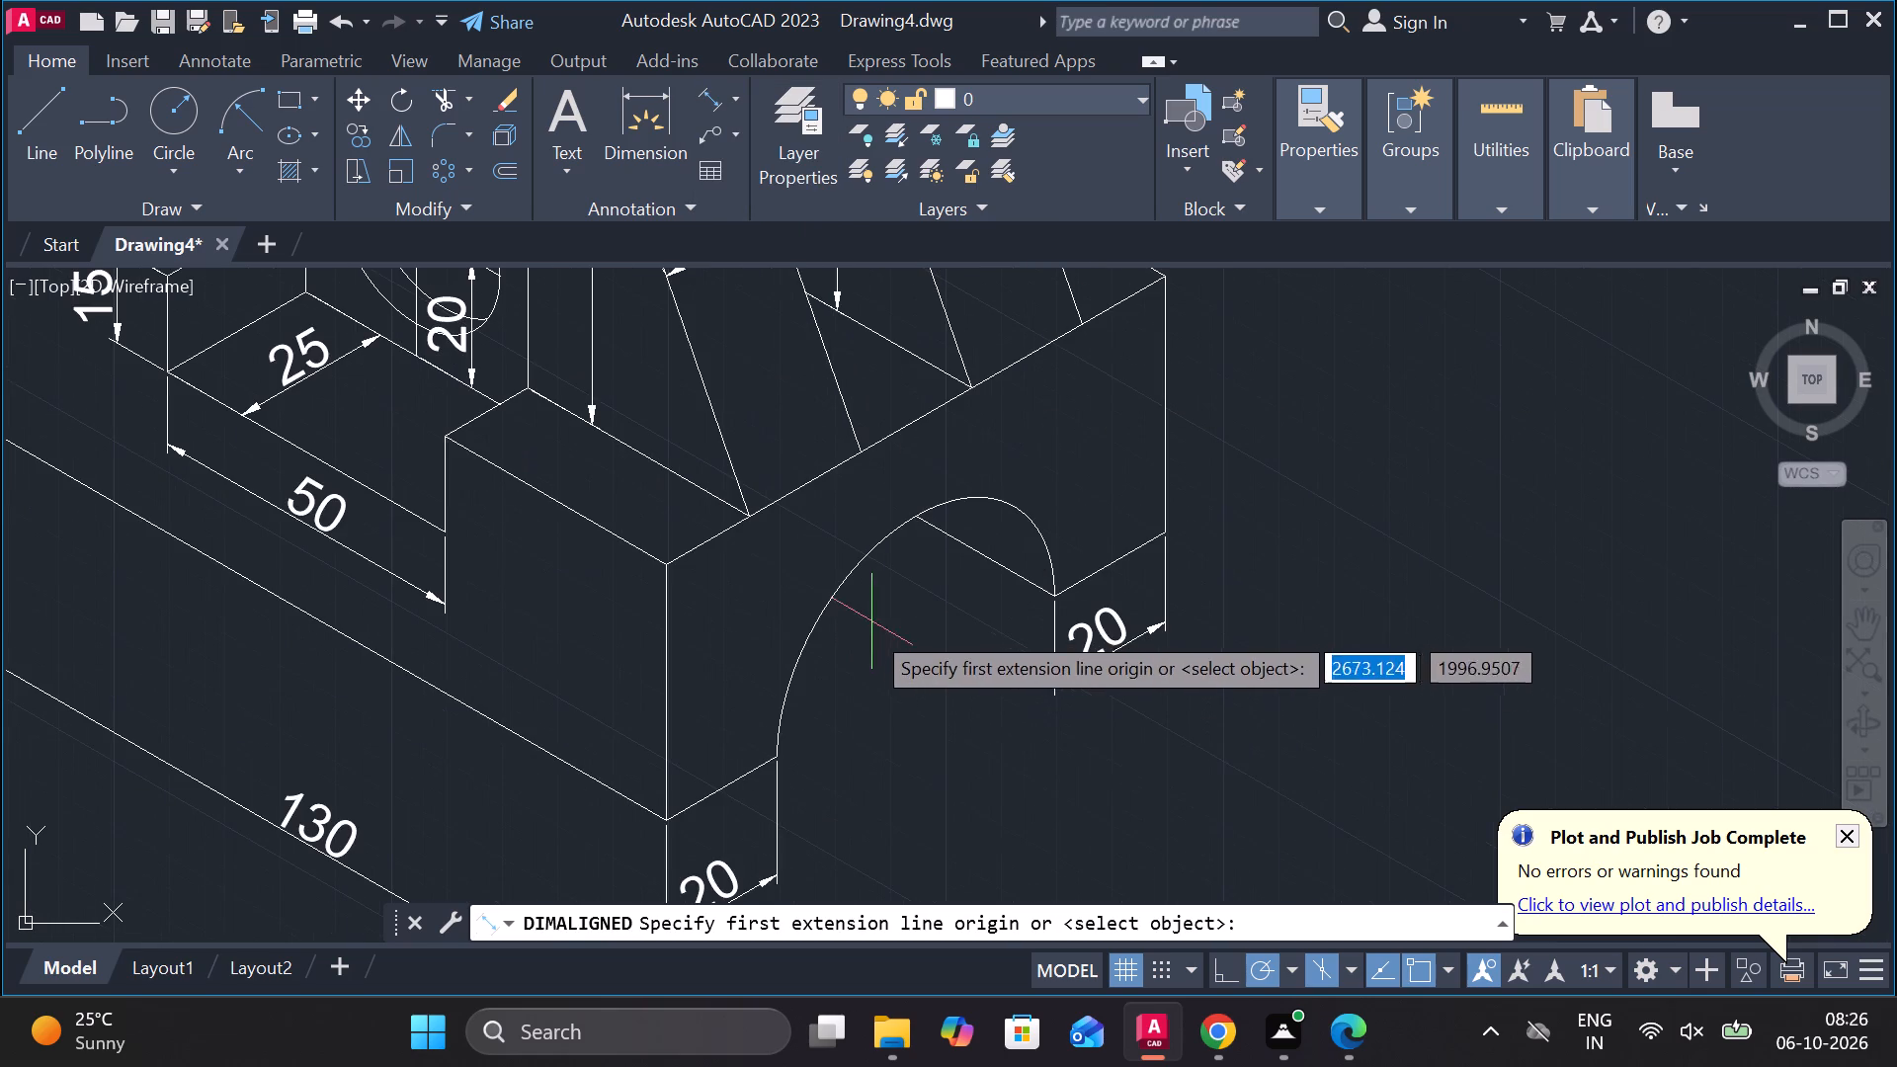
click(775, 756)
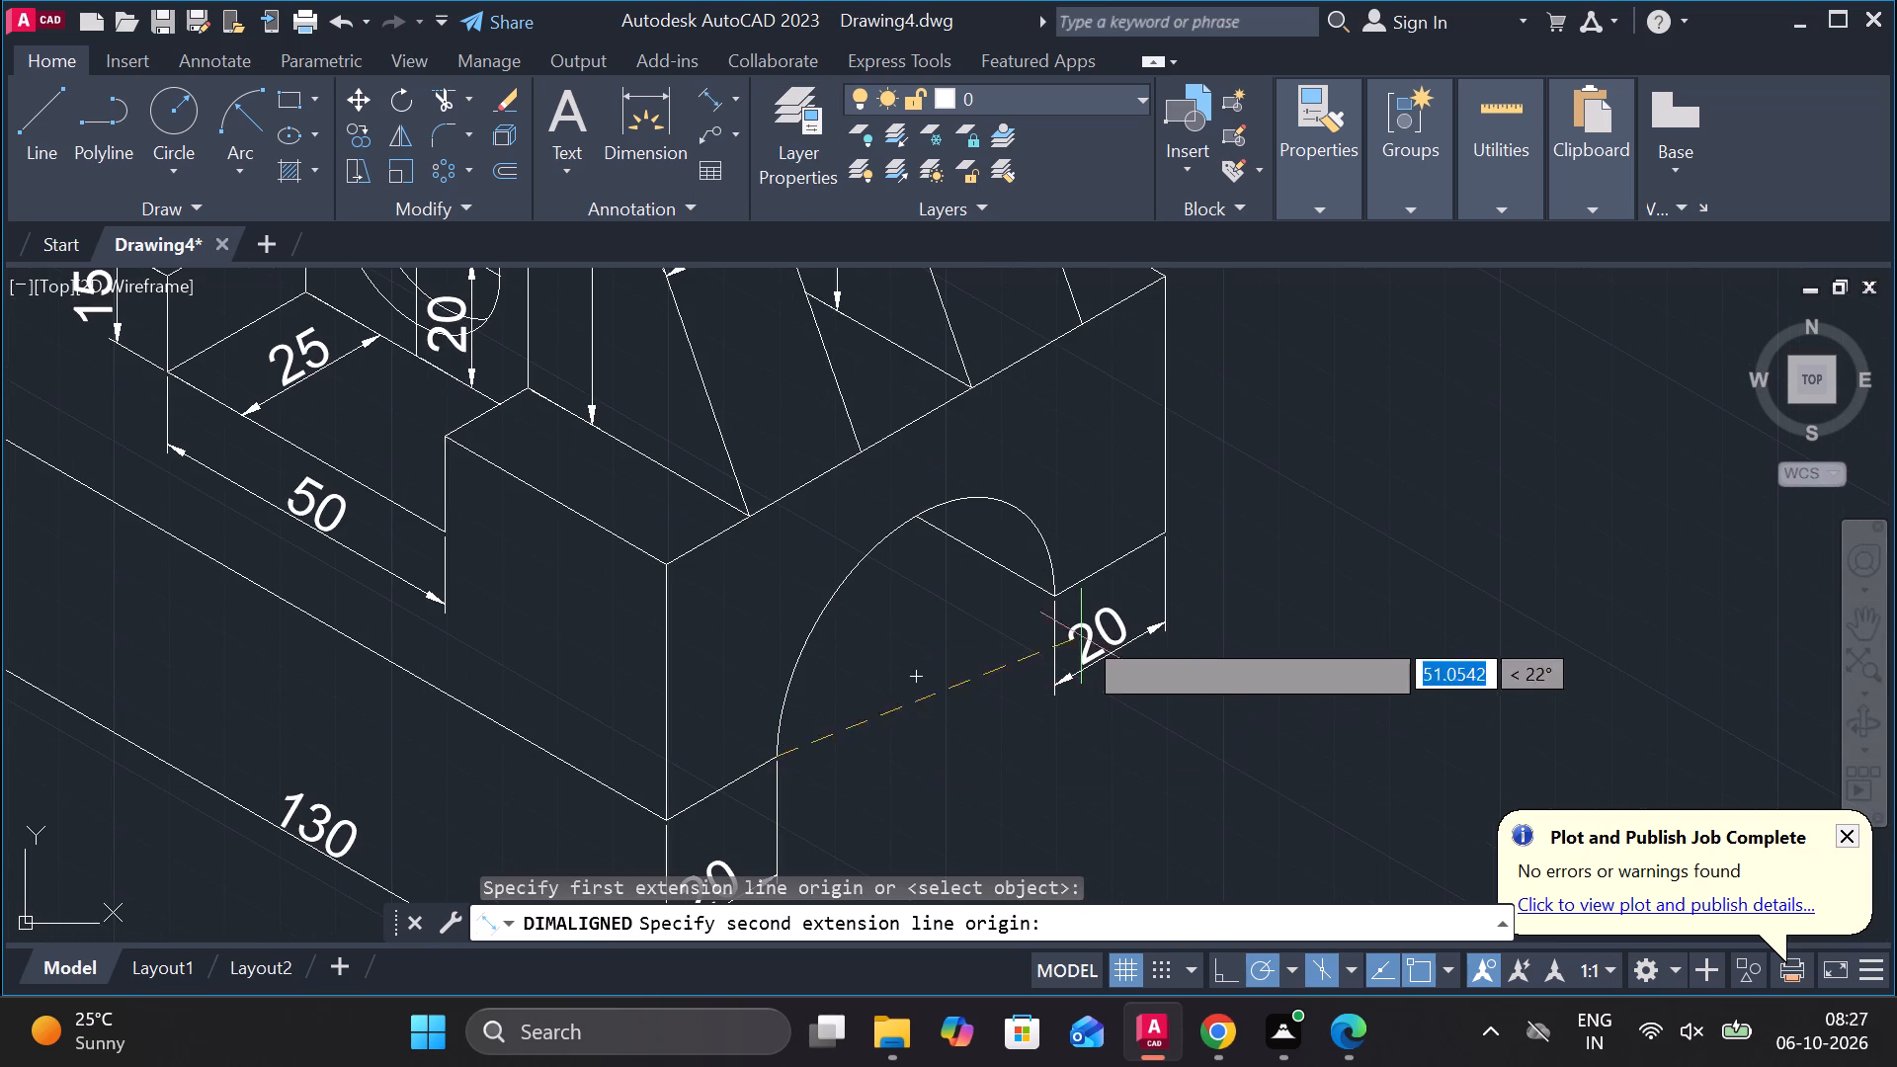
click(1073, 584)
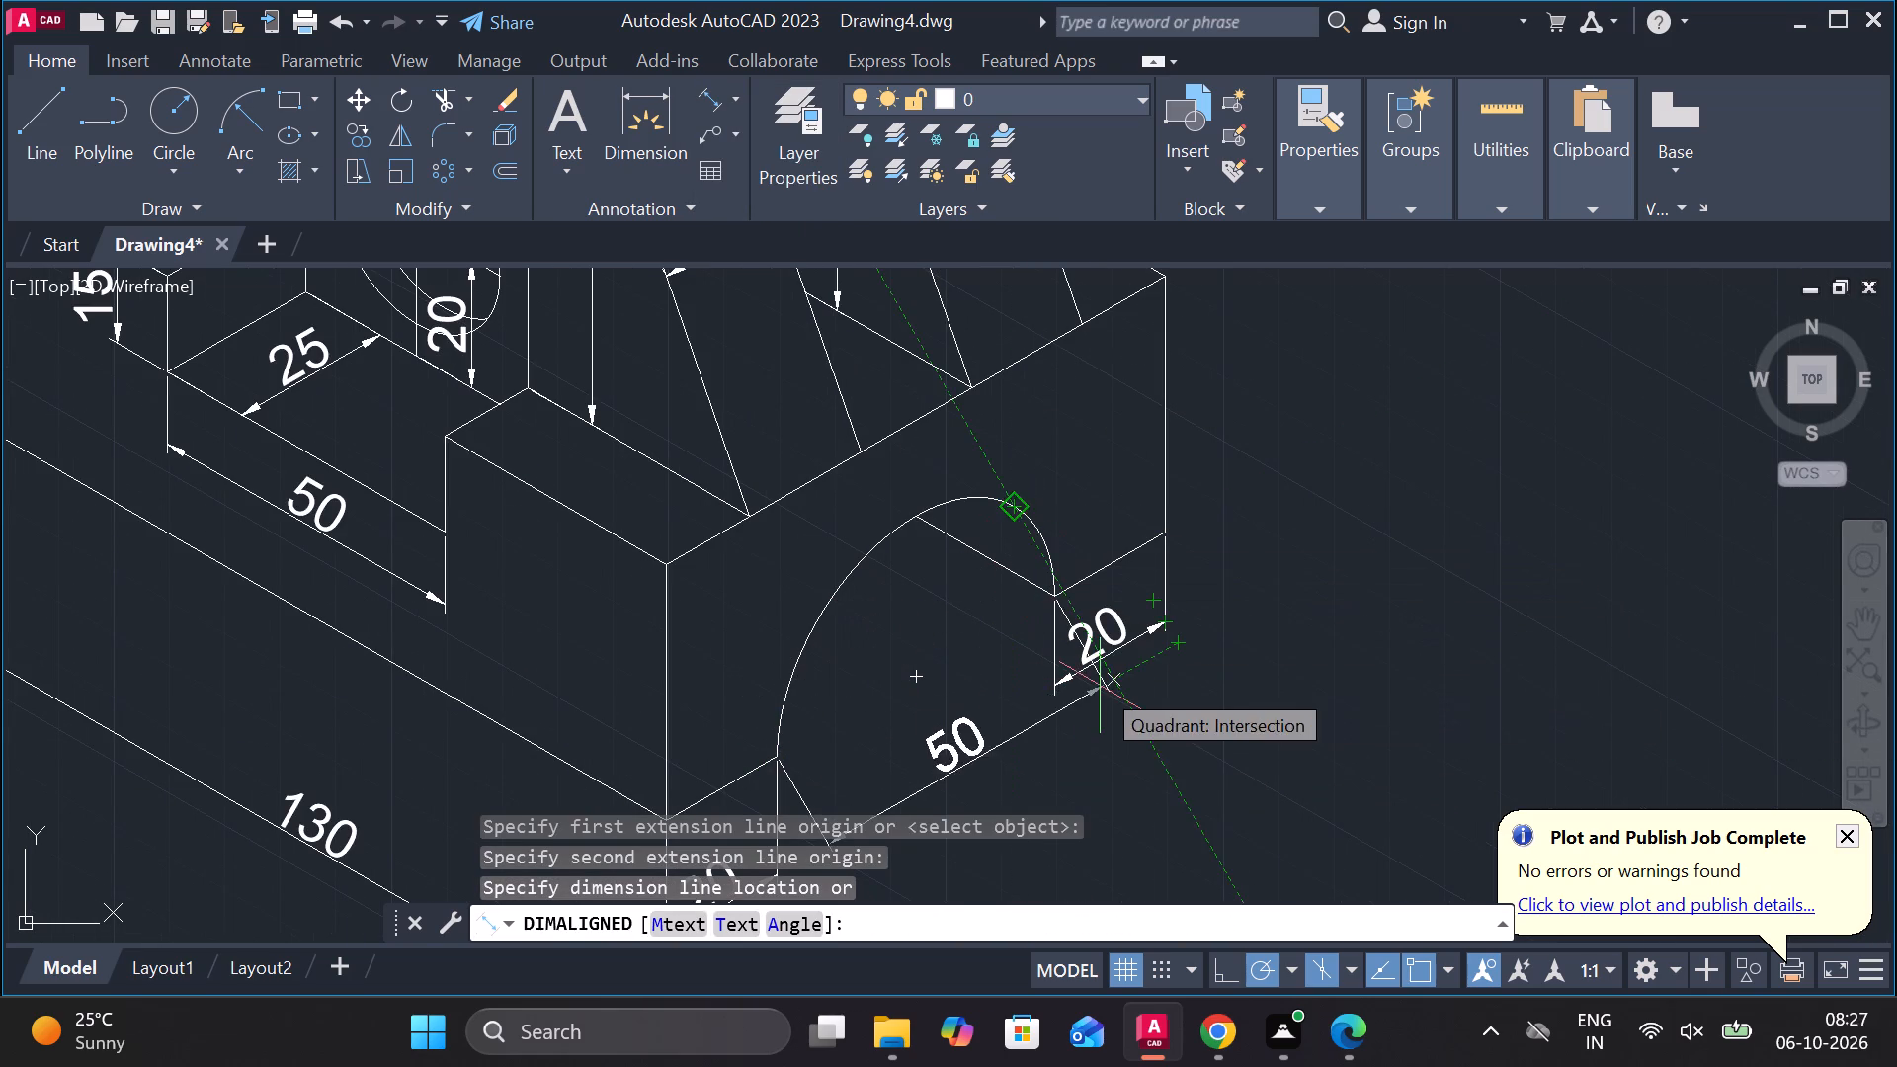
middle_drag(1068, 694, 992, 567)
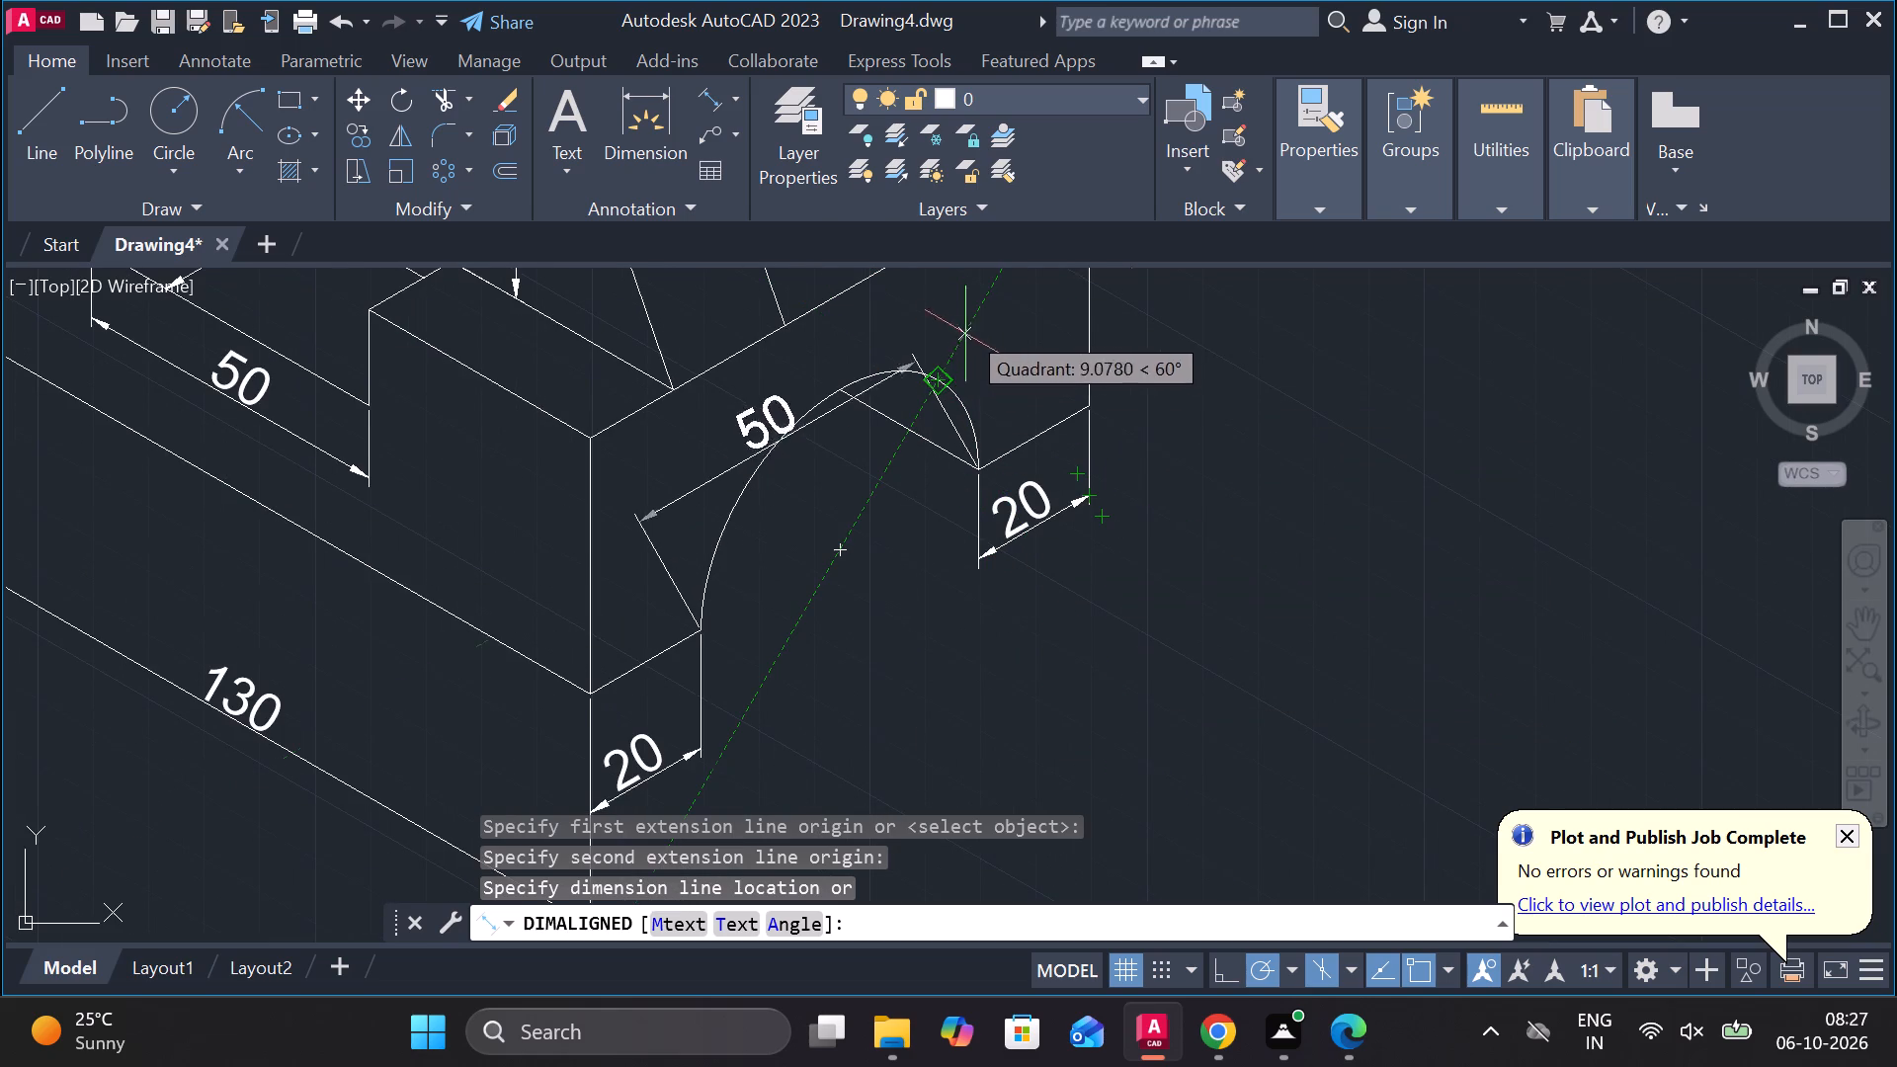
click(1010, 336)
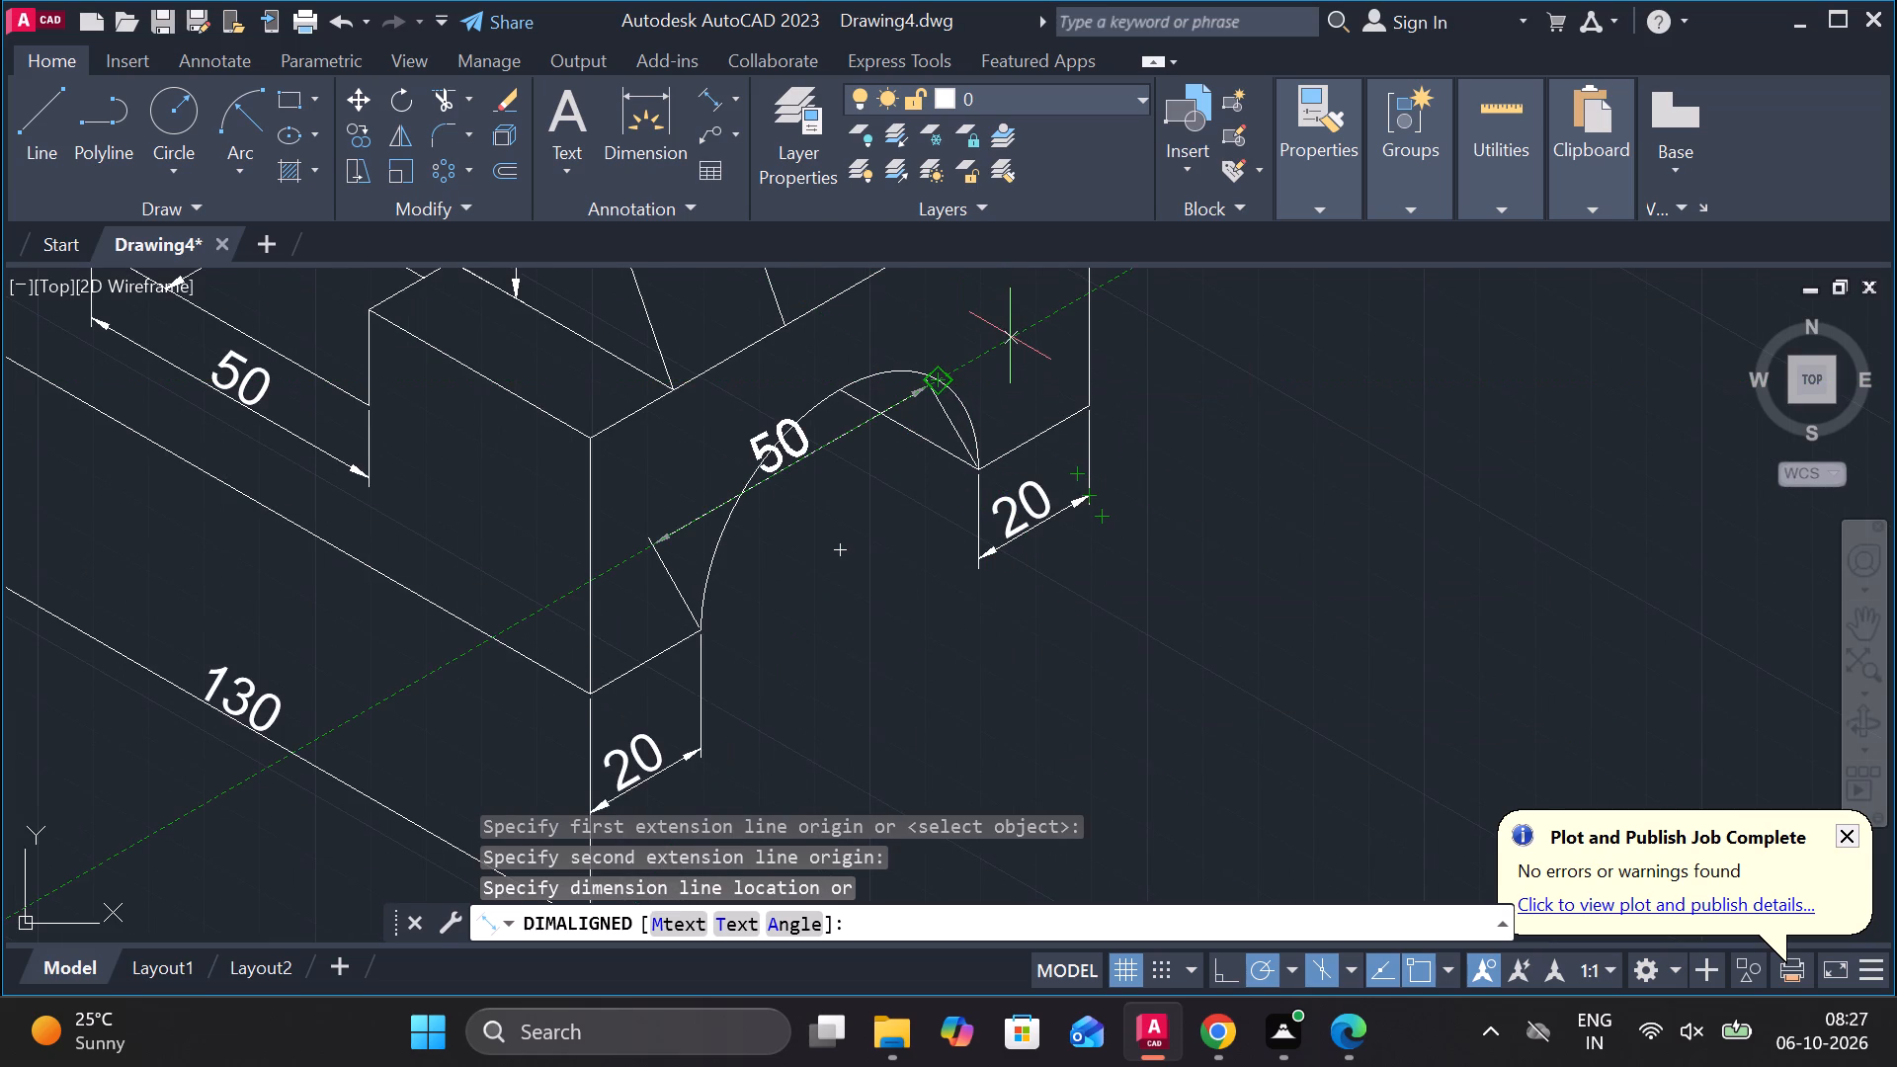
Oblique the arched opening's width dimension to 90 degrees.
click(873, 413)
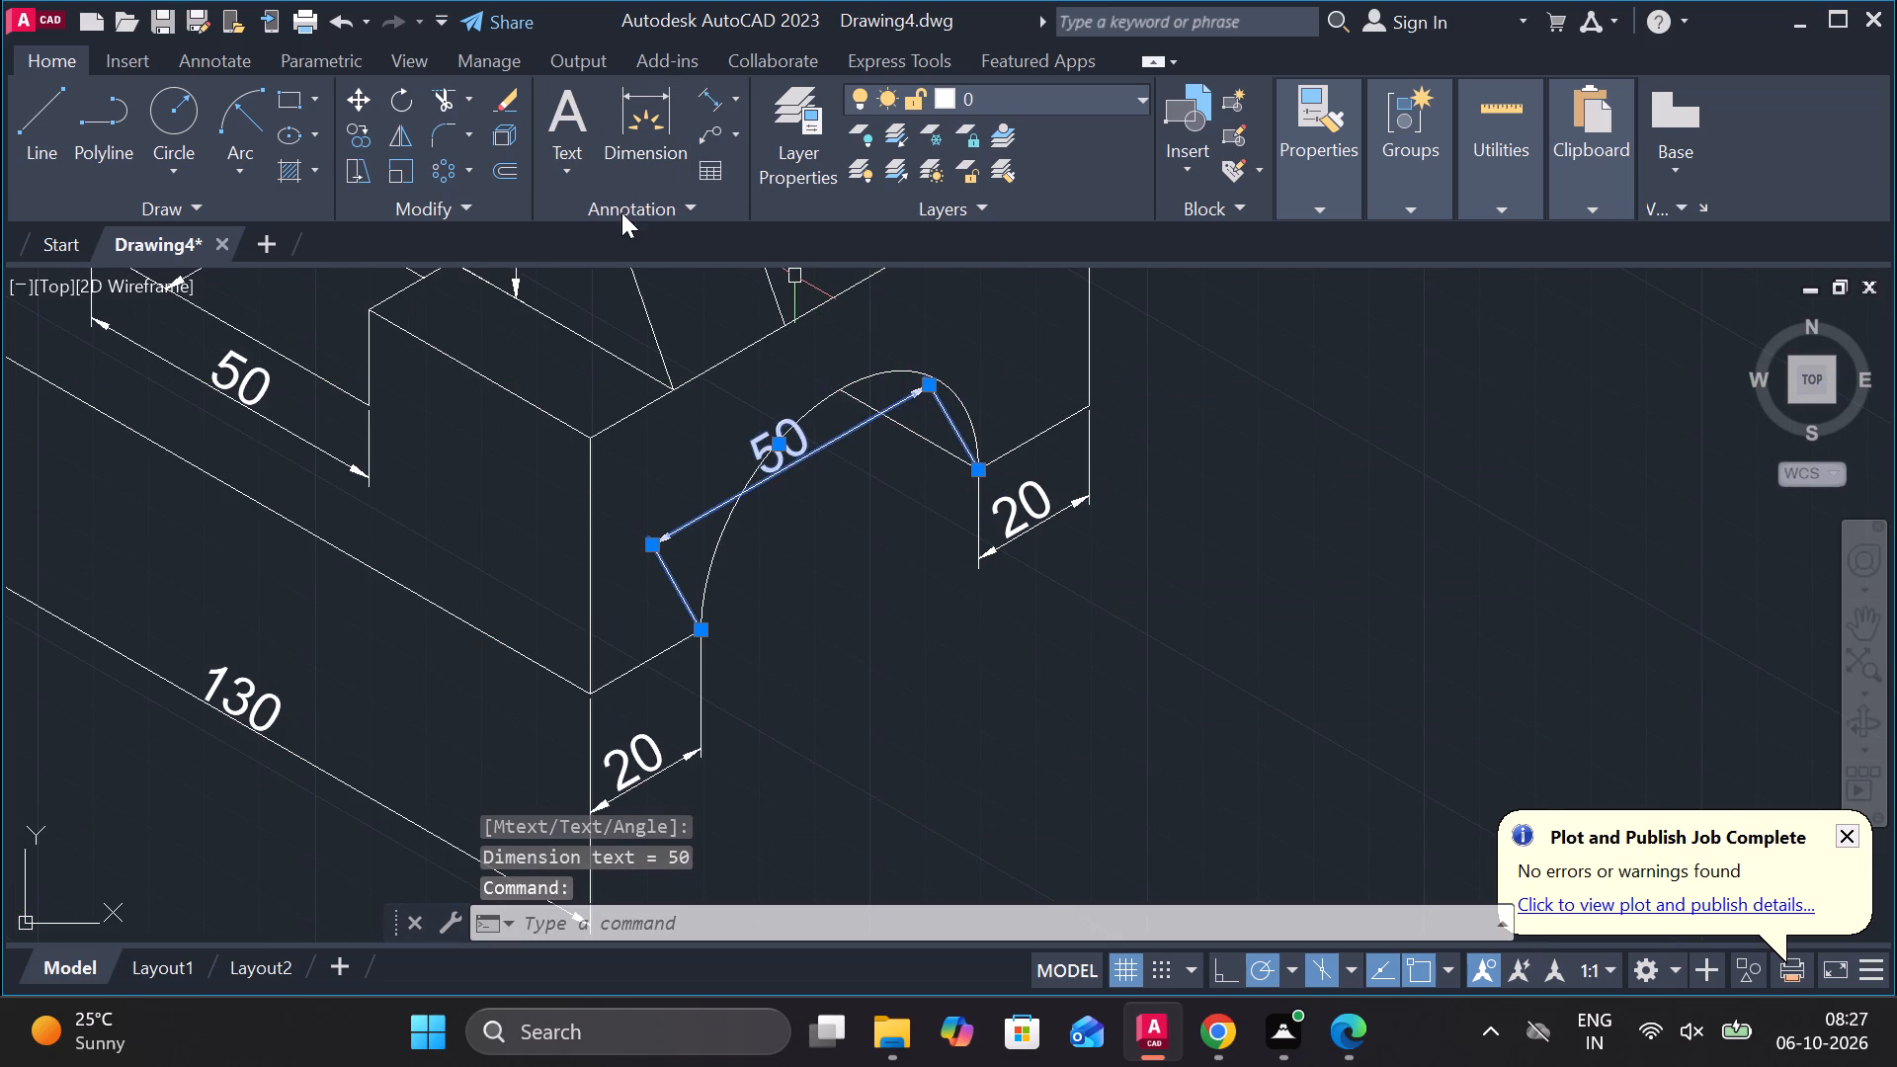
click(249, 71)
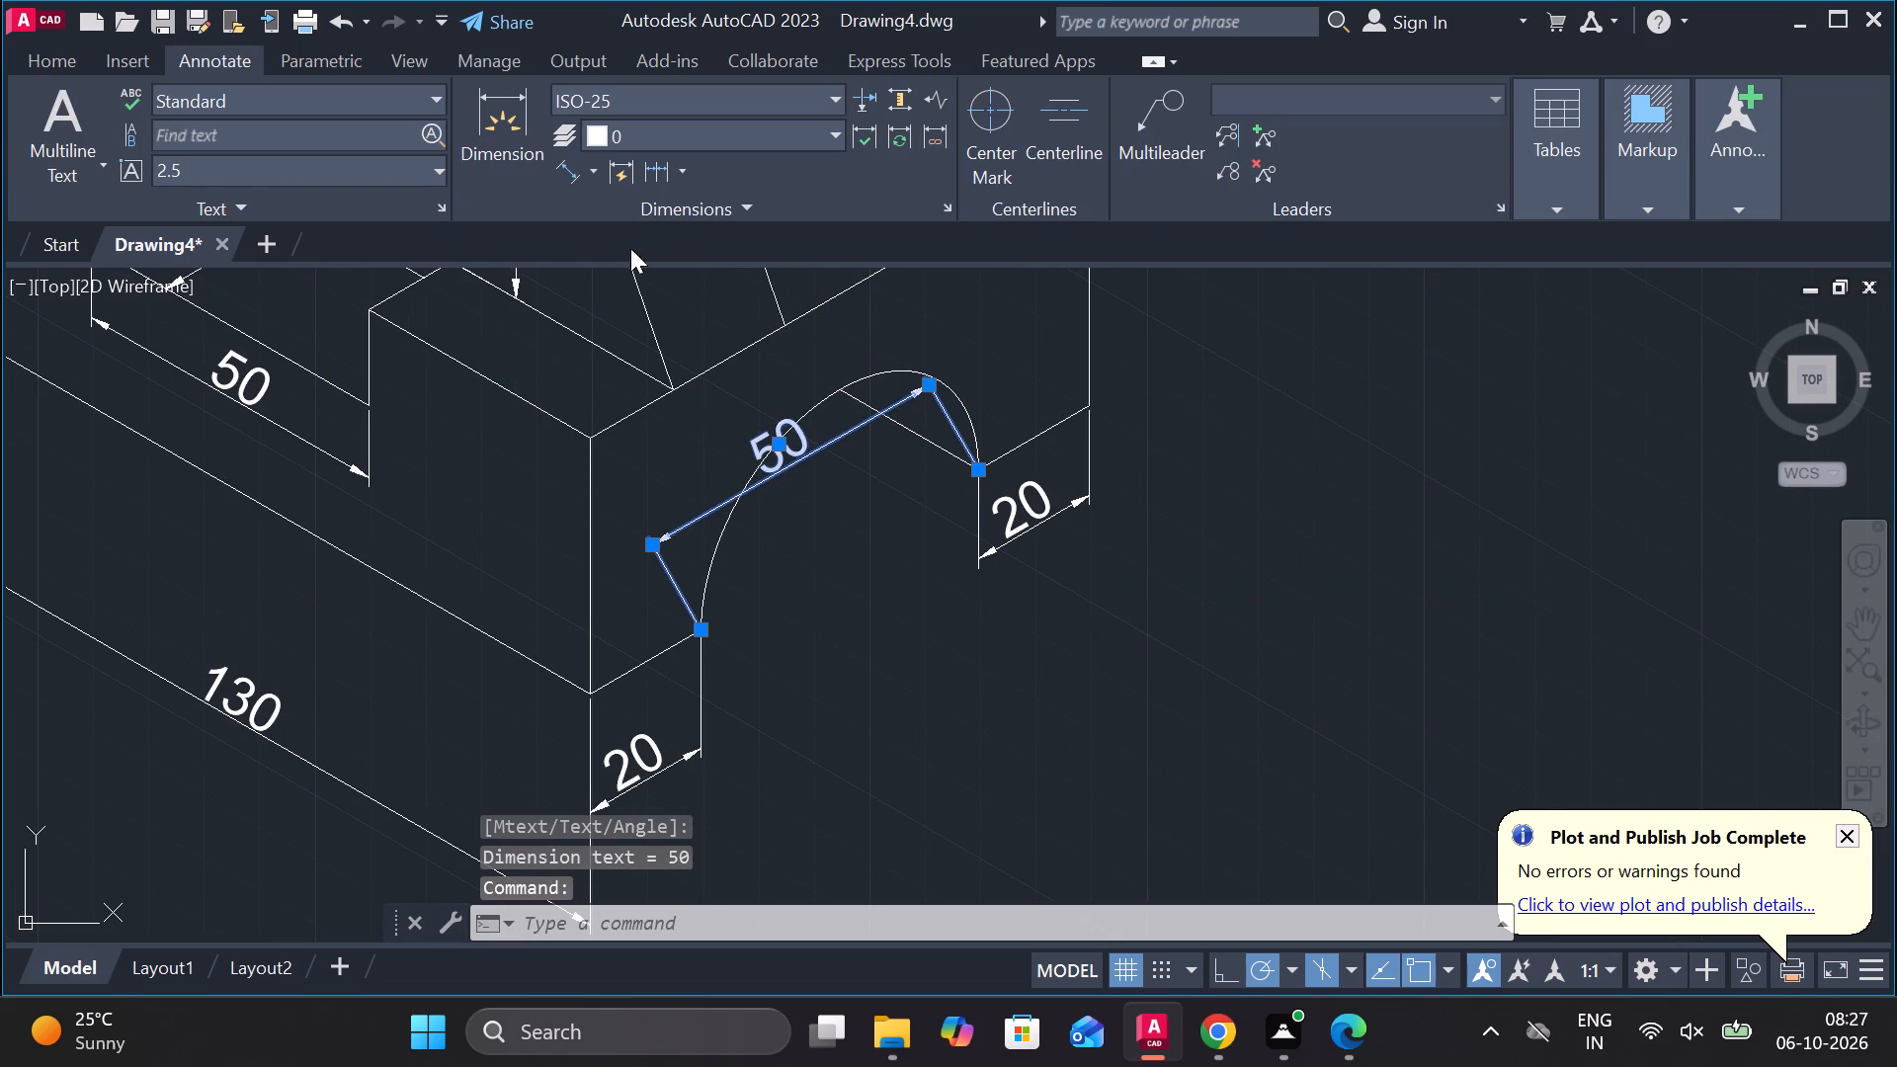
click(736, 210)
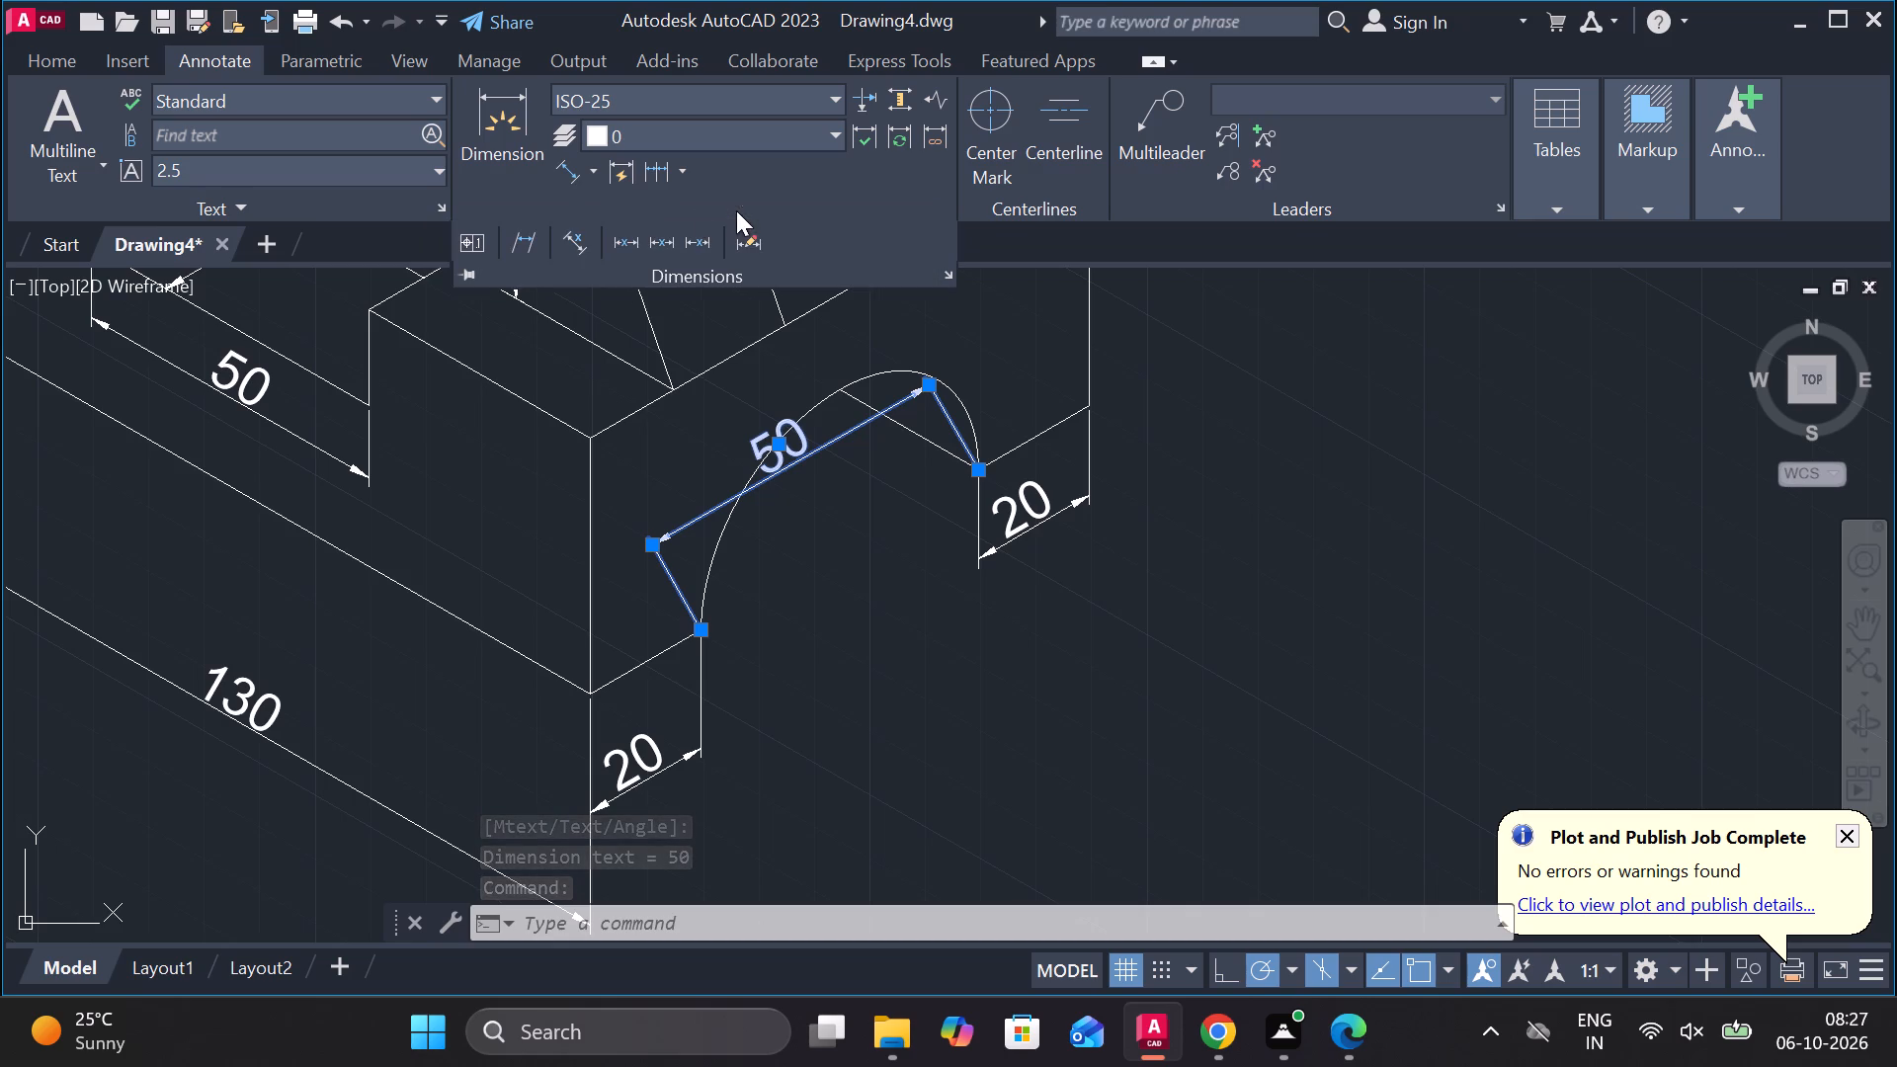
click(513, 230)
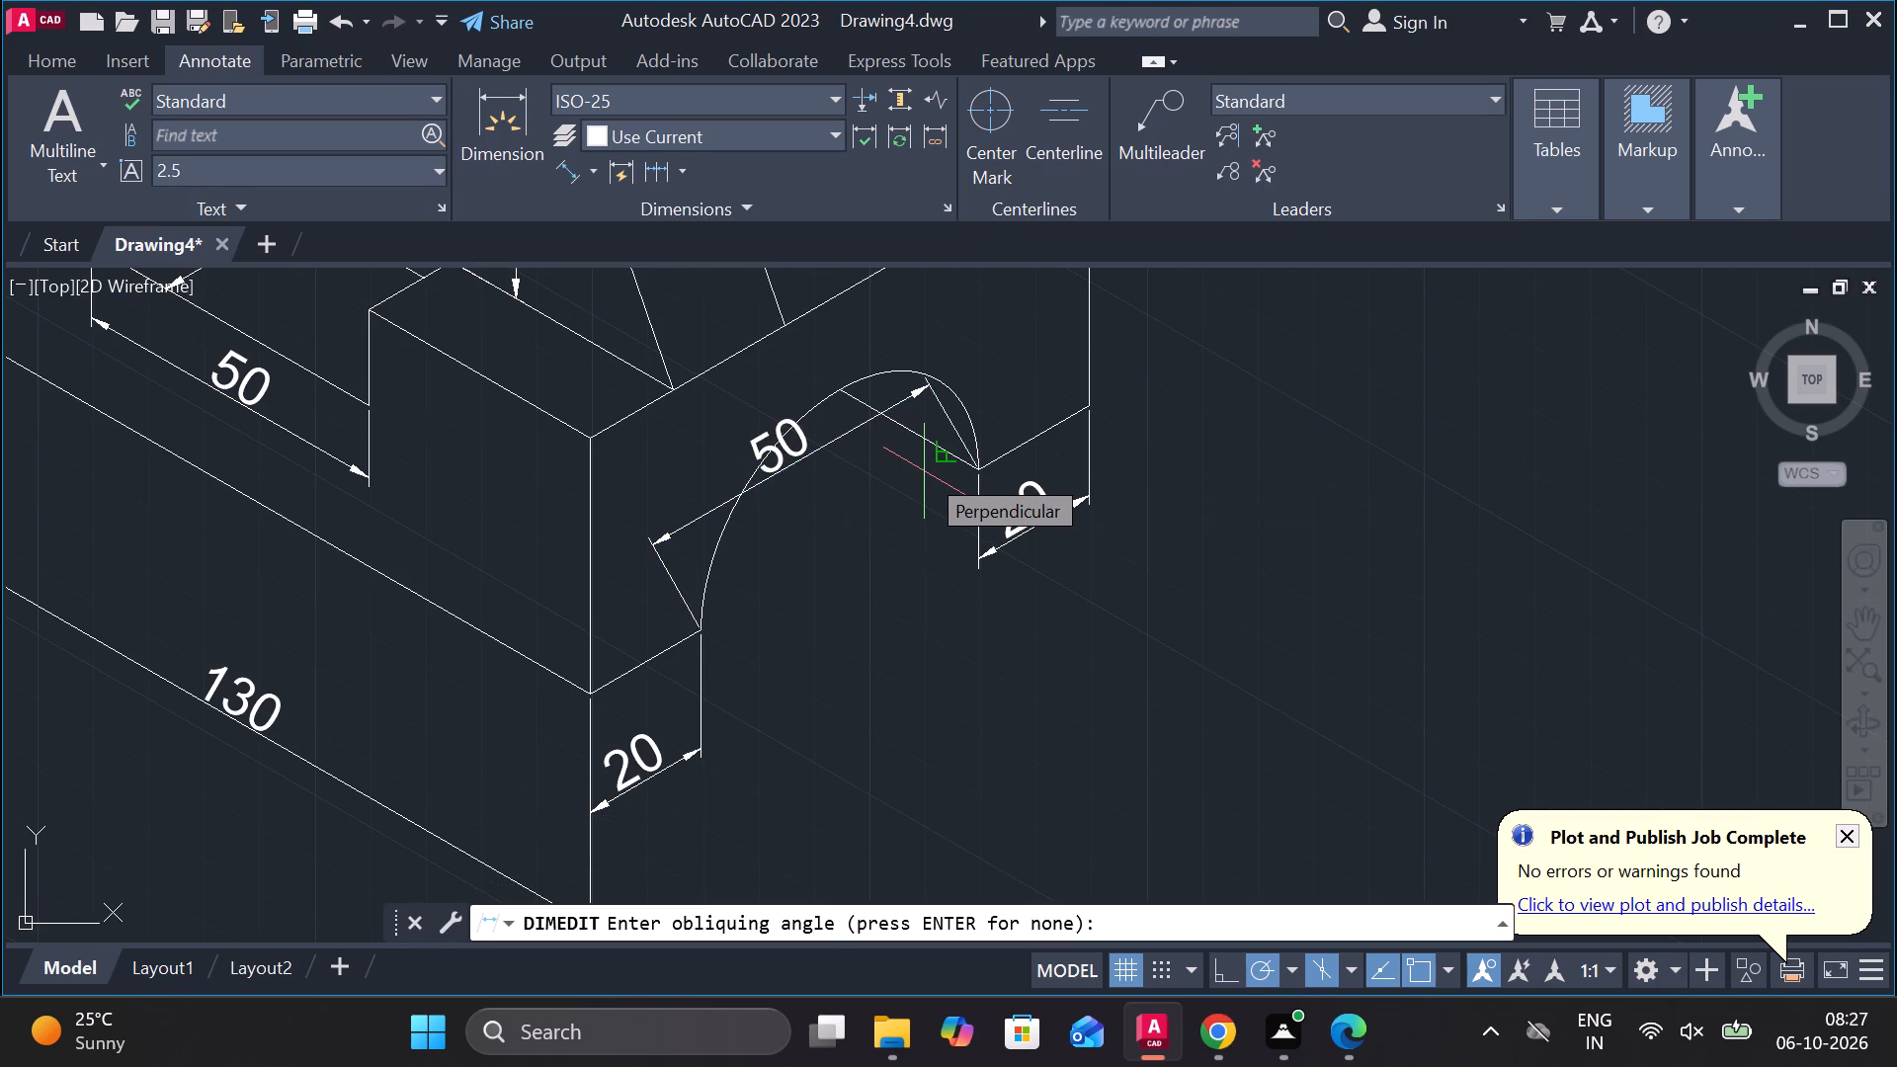
text(90)
key(Return)
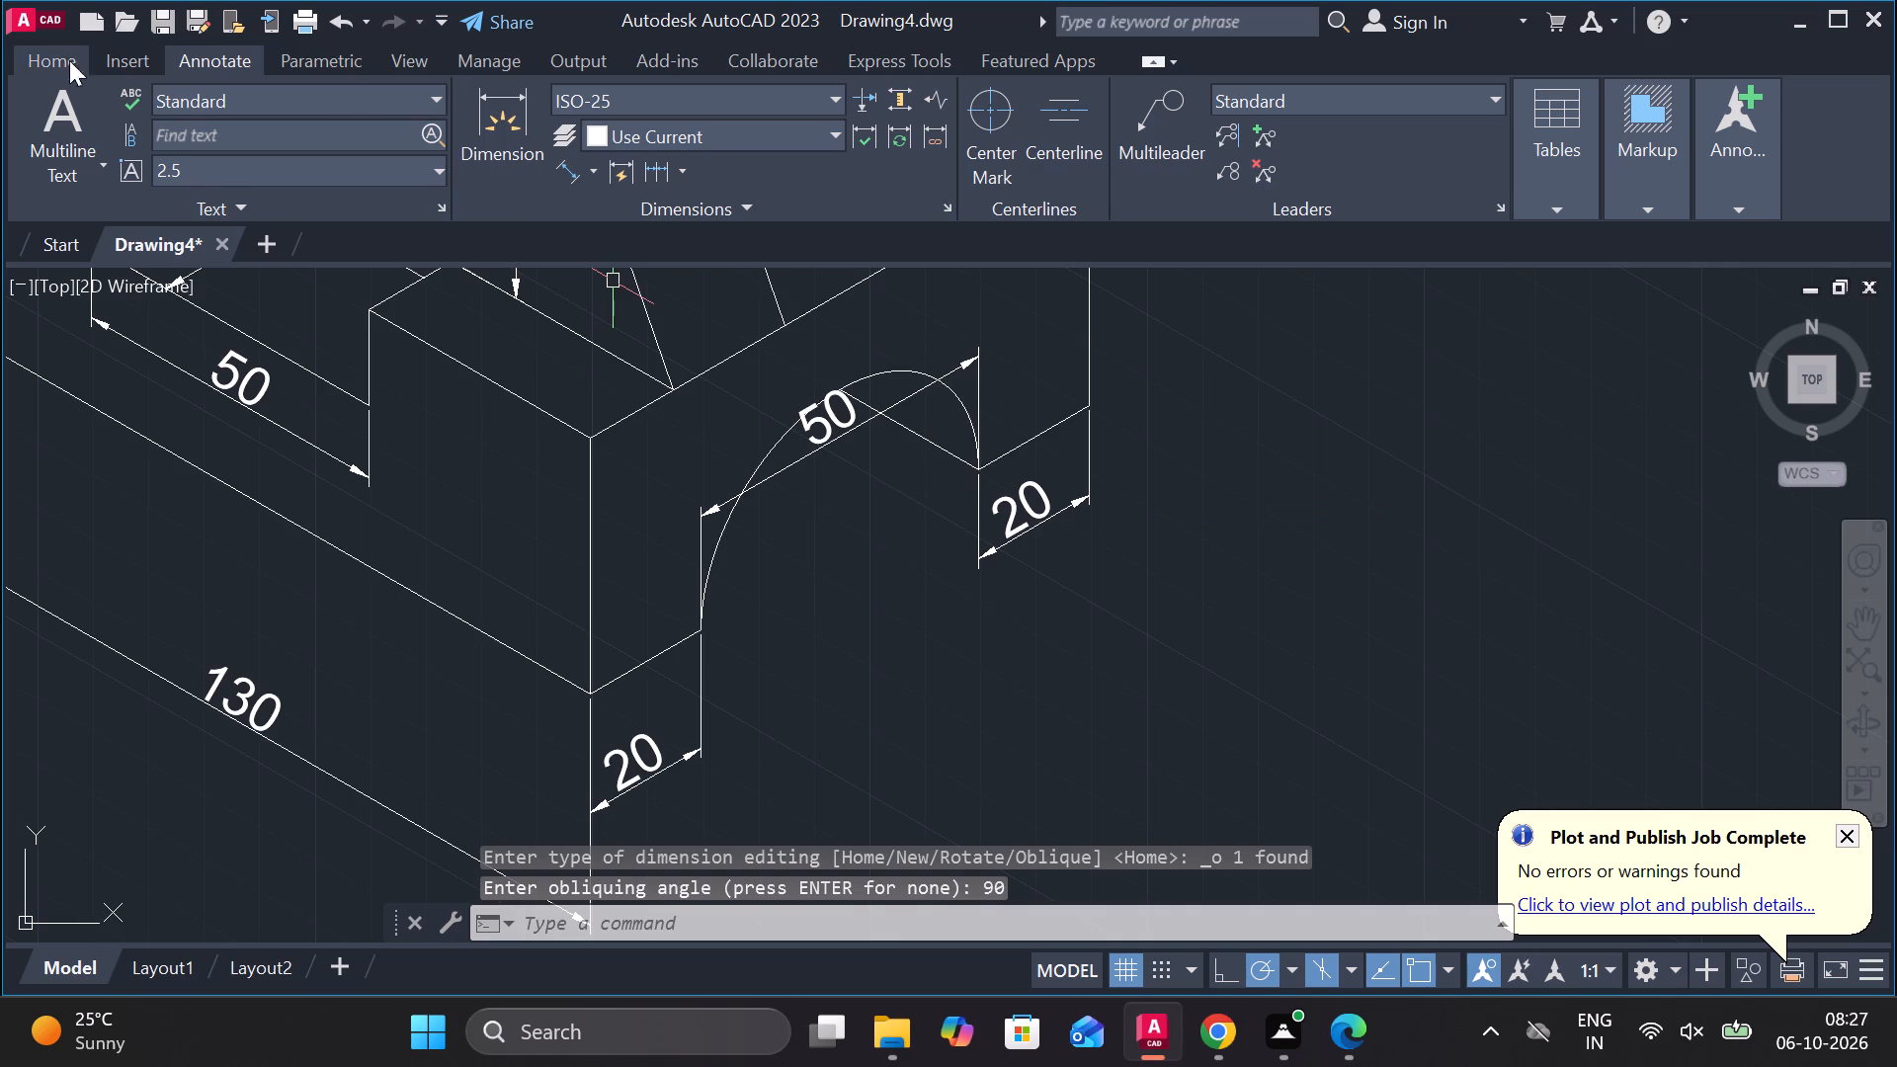
Move the arched opening's dimension line and text upward so they sit above the arch.
click(18, 55)
click(856, 438)
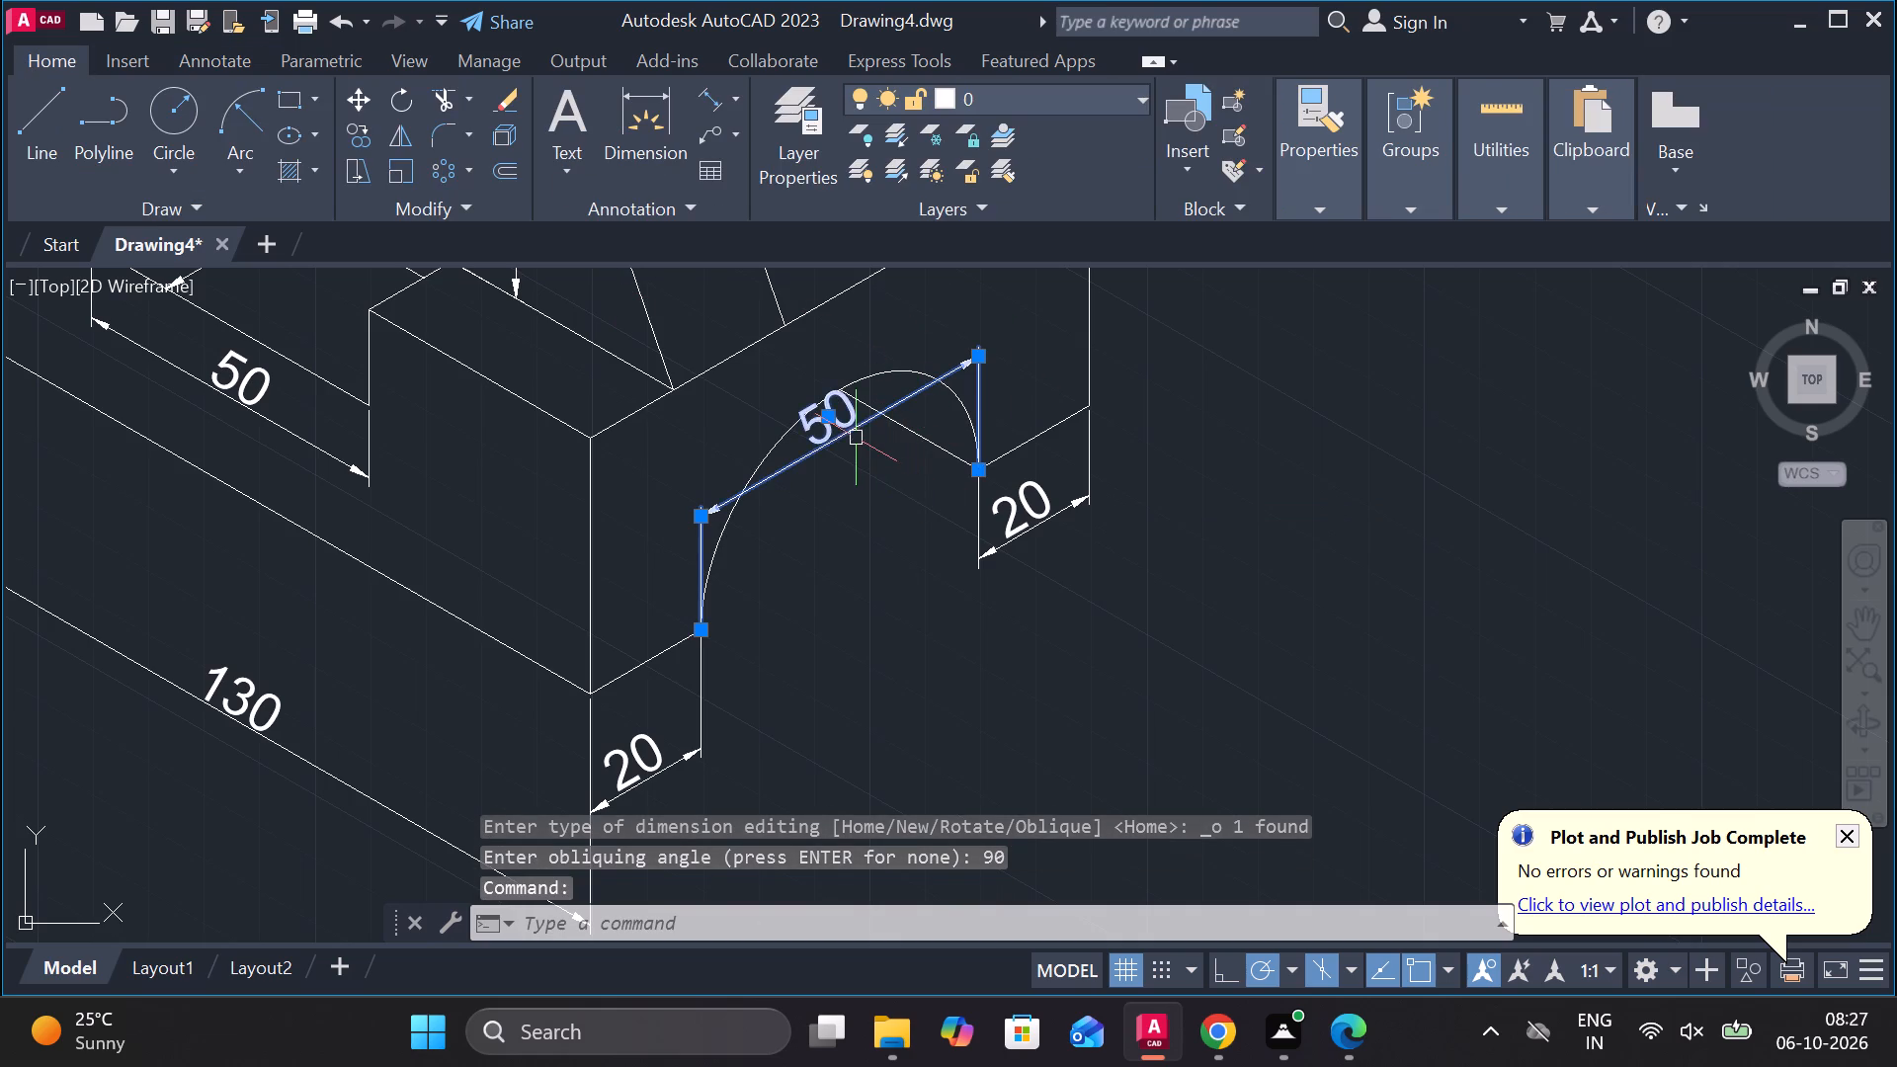
click(827, 418)
click(817, 353)
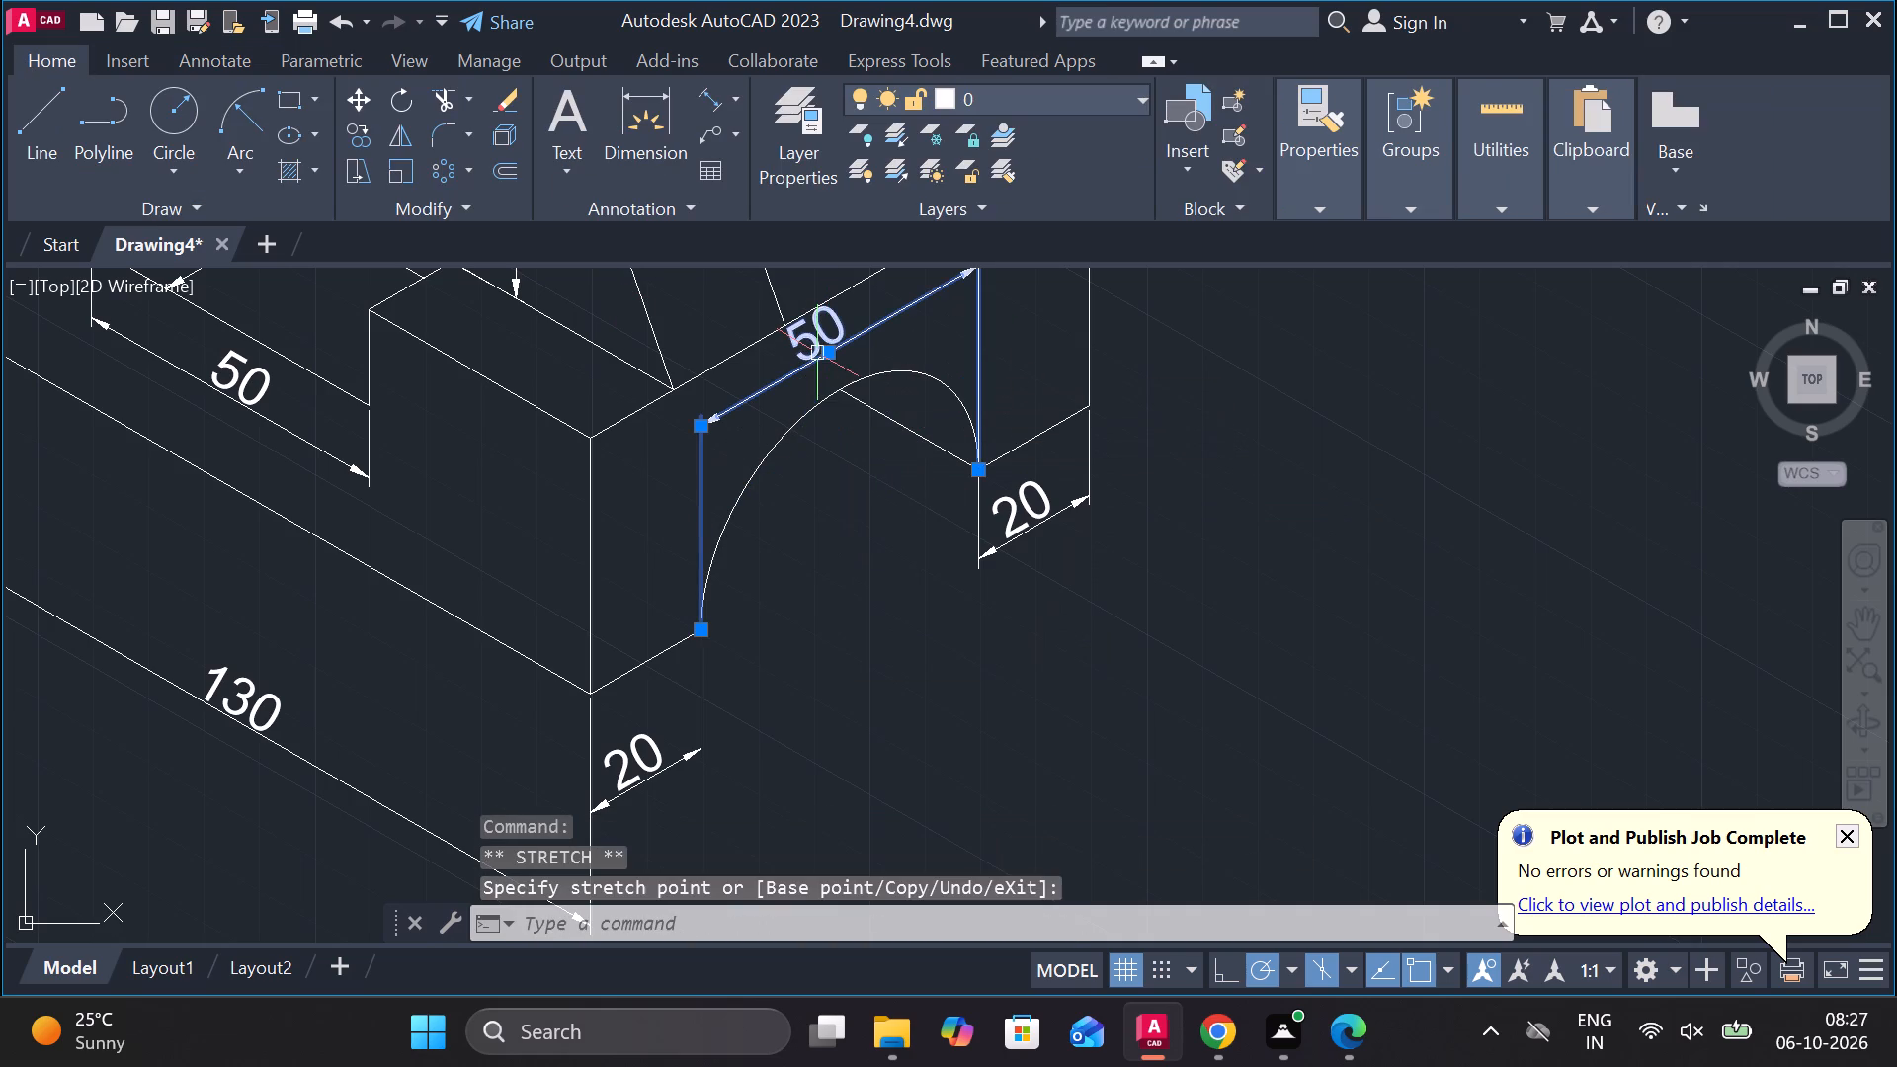
Add a diameter symbol before the arched opening's dimension text so it reads Ø50.
double_click(837, 334)
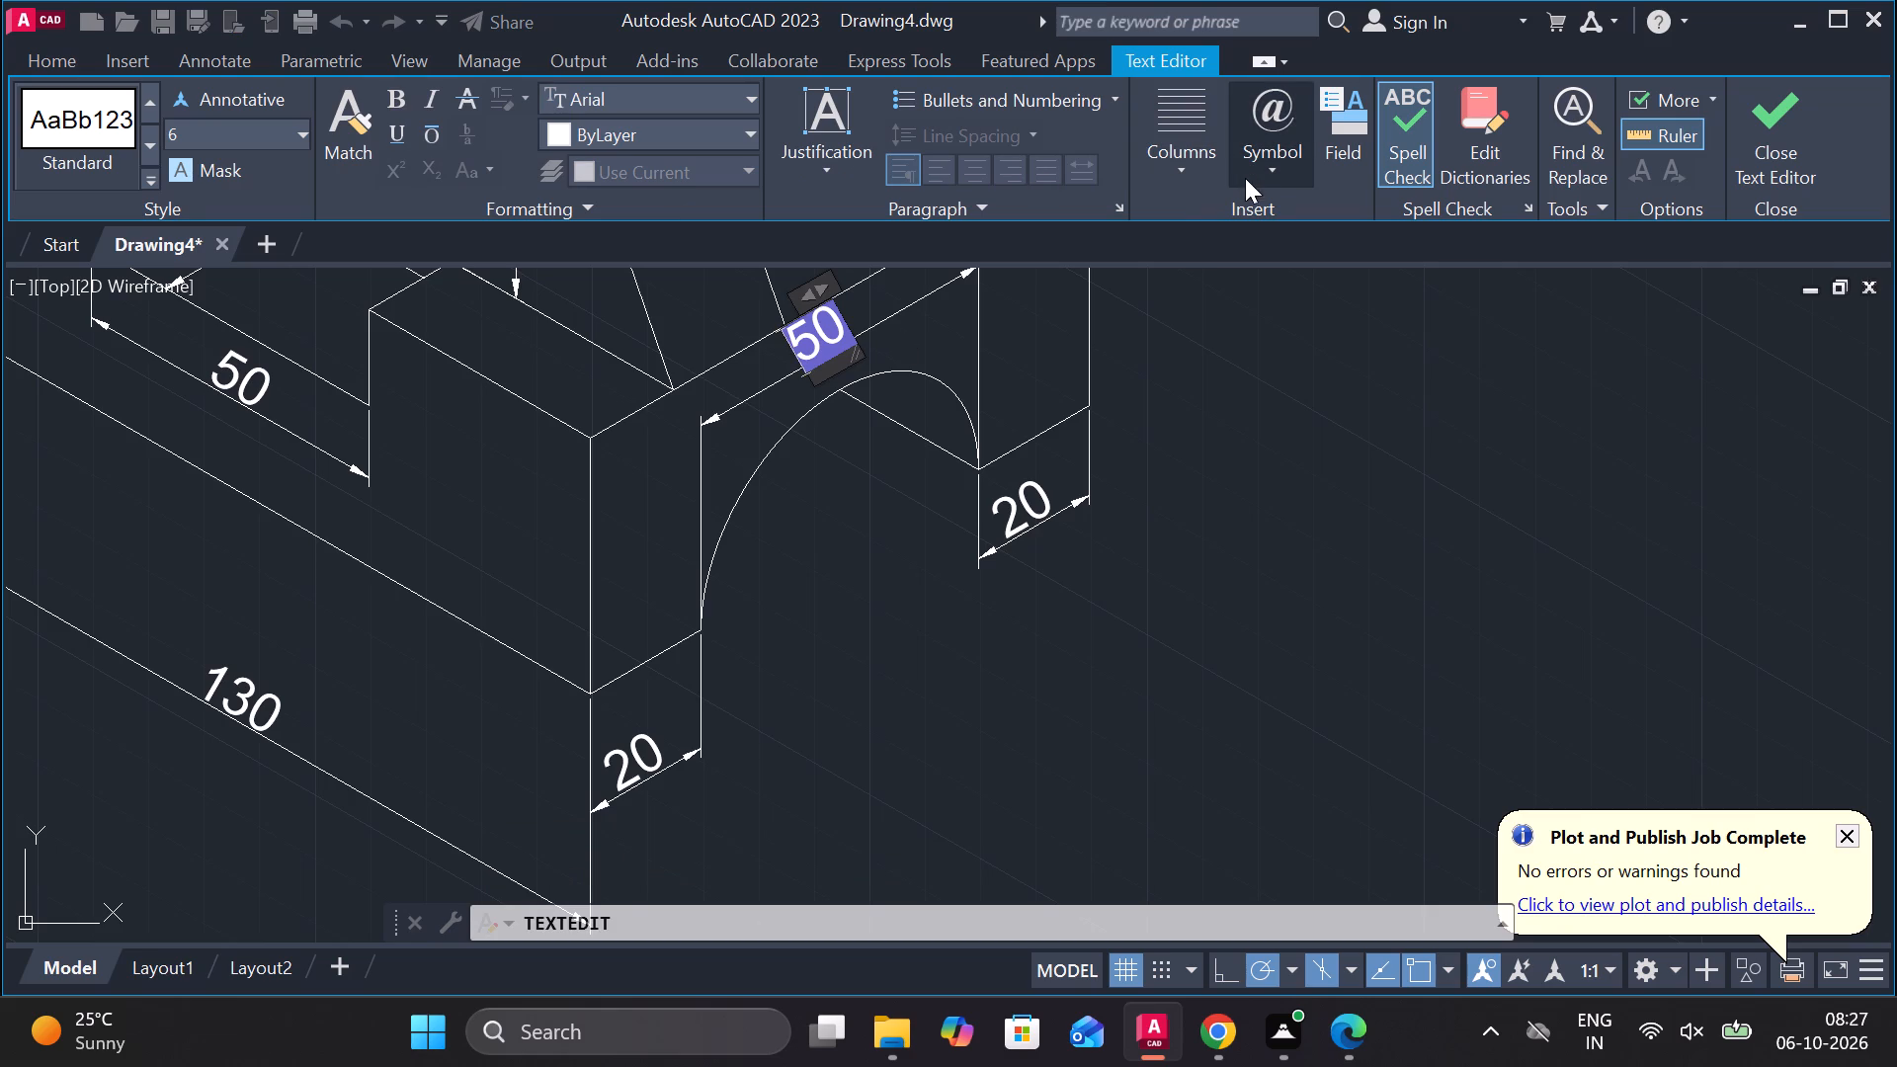
click(1277, 169)
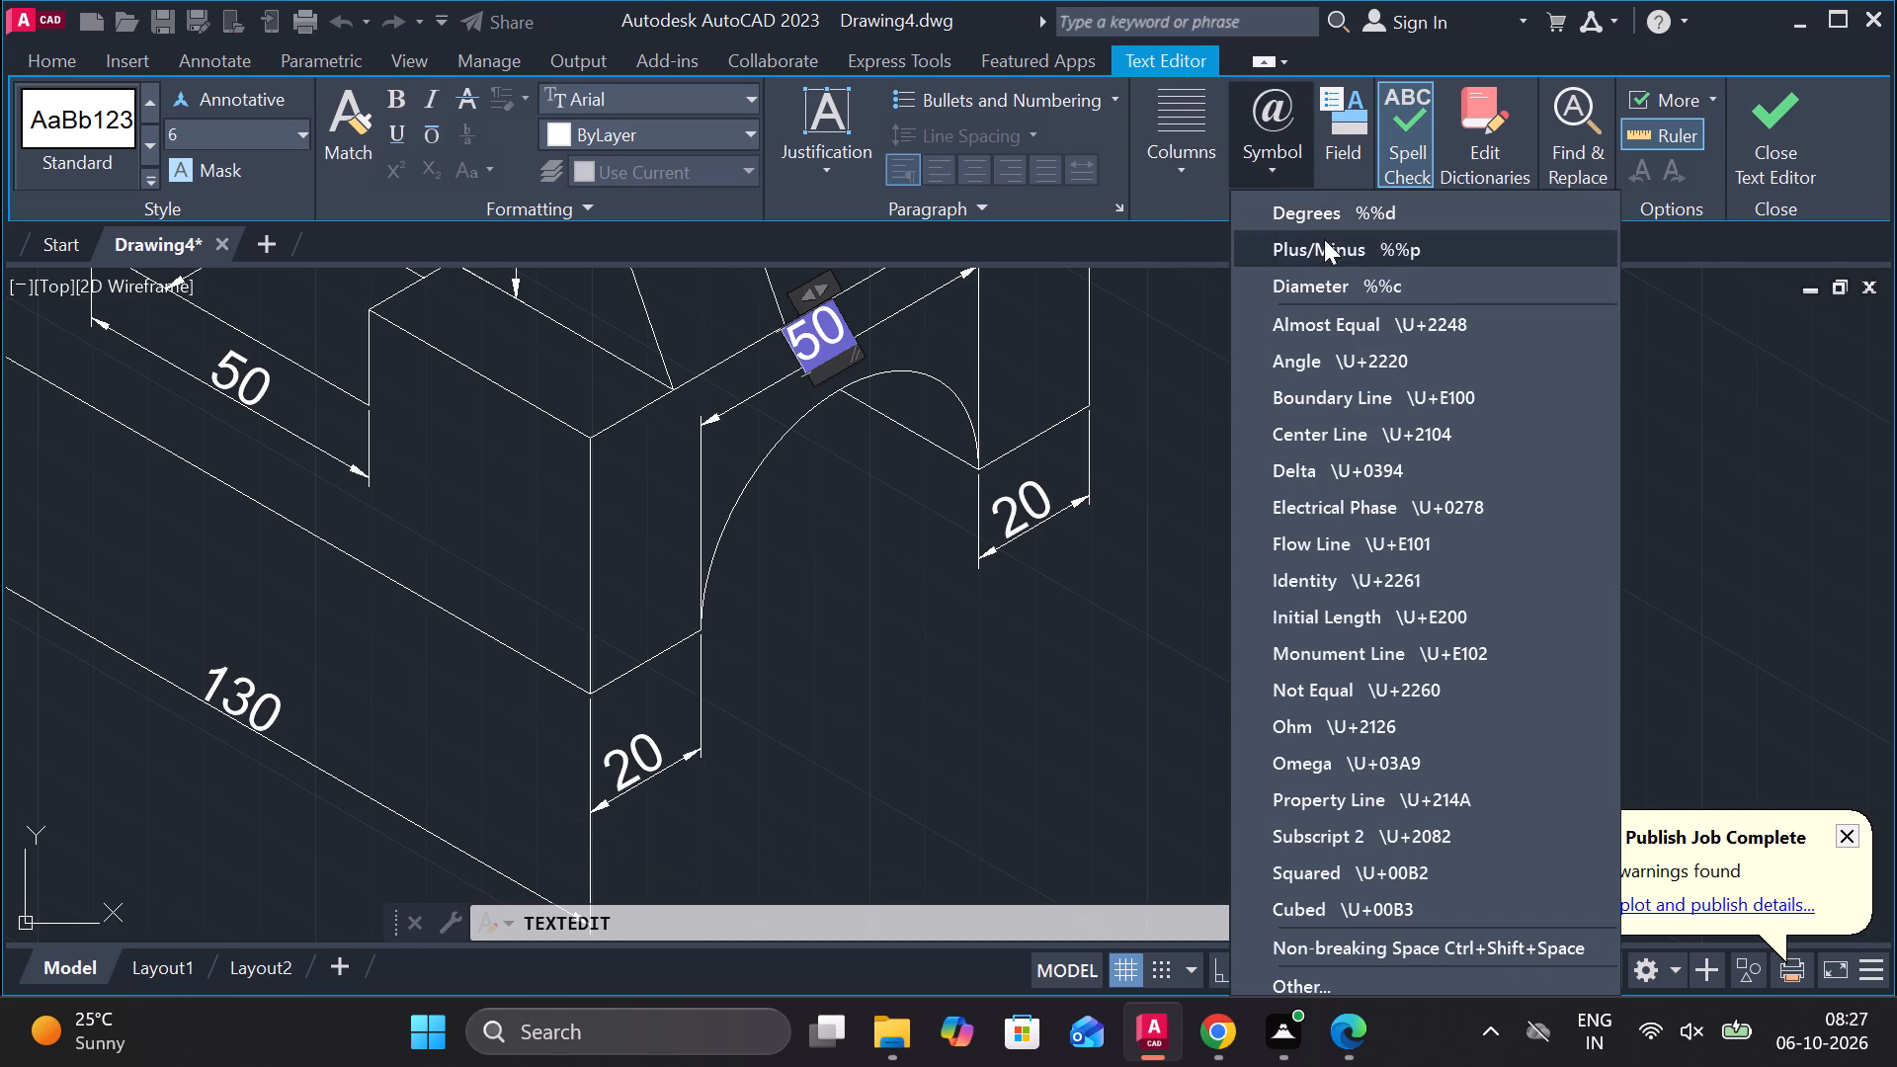
click(1302, 284)
click(1790, 163)
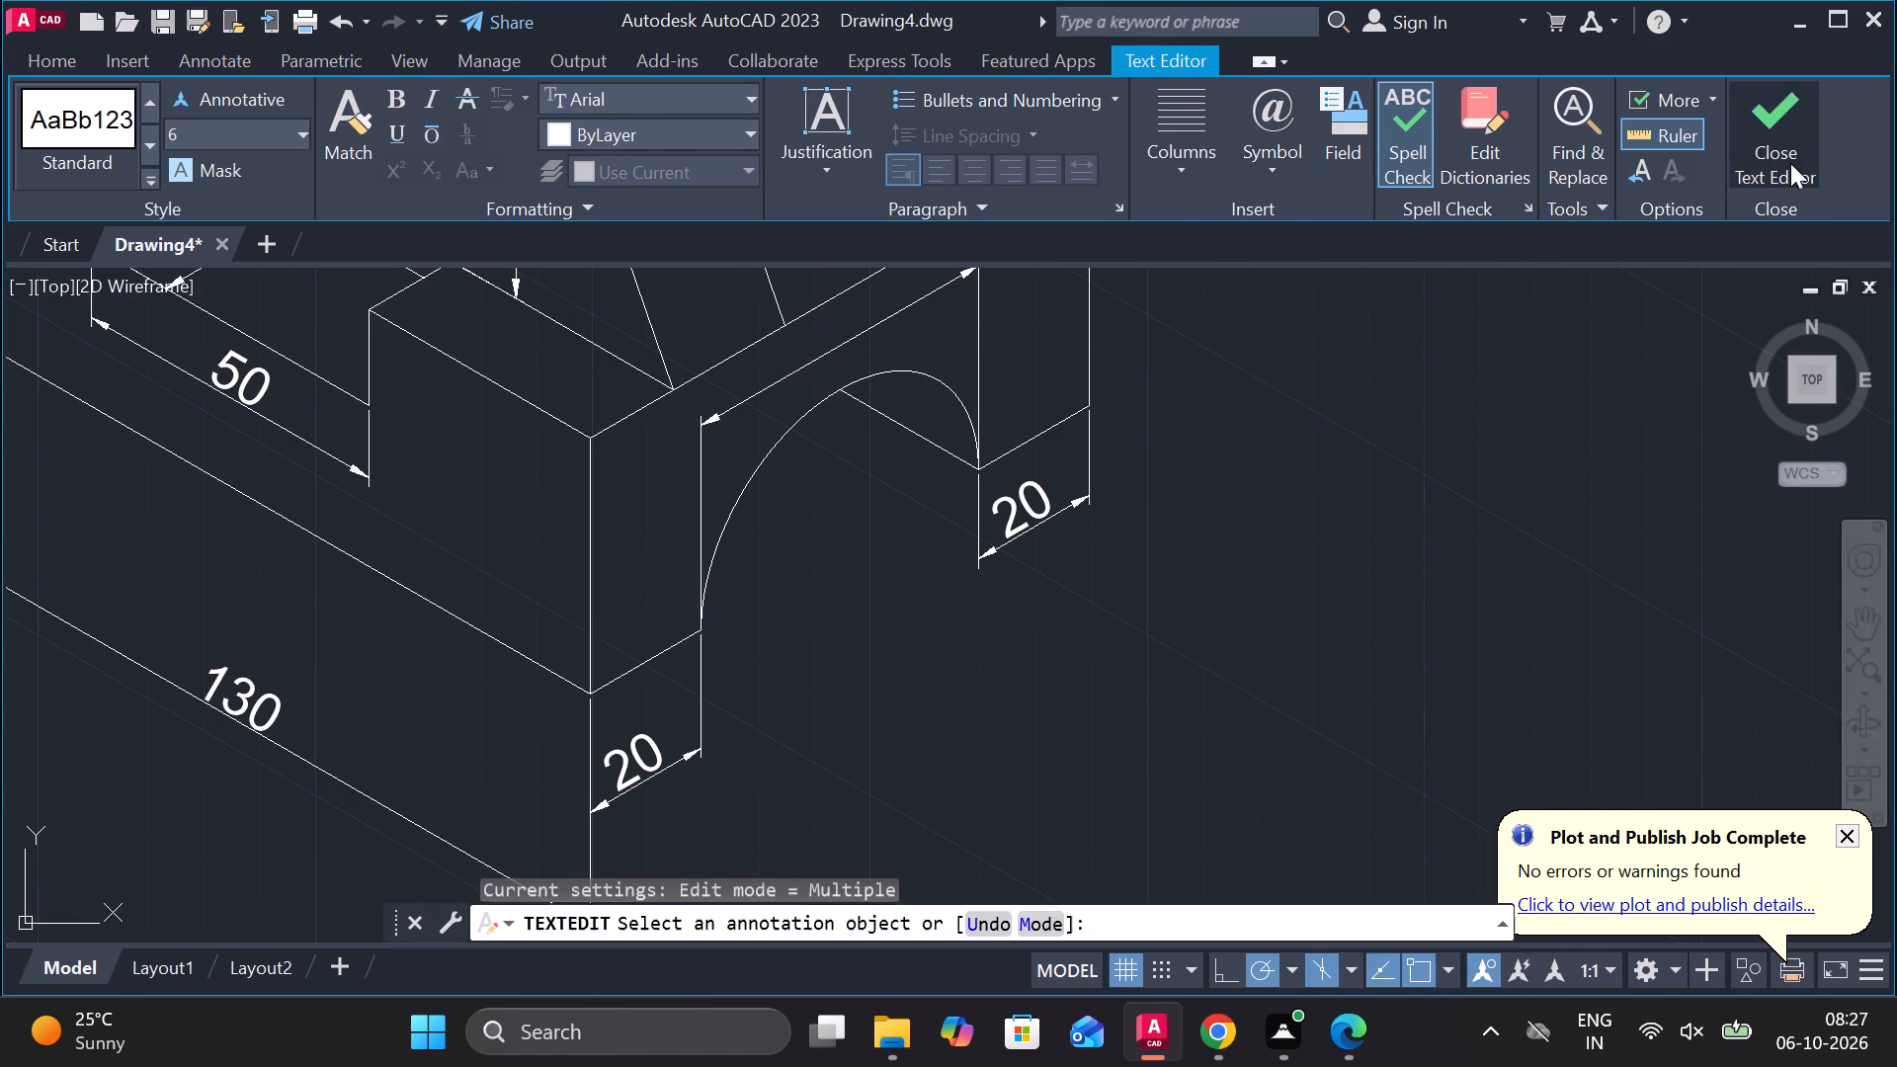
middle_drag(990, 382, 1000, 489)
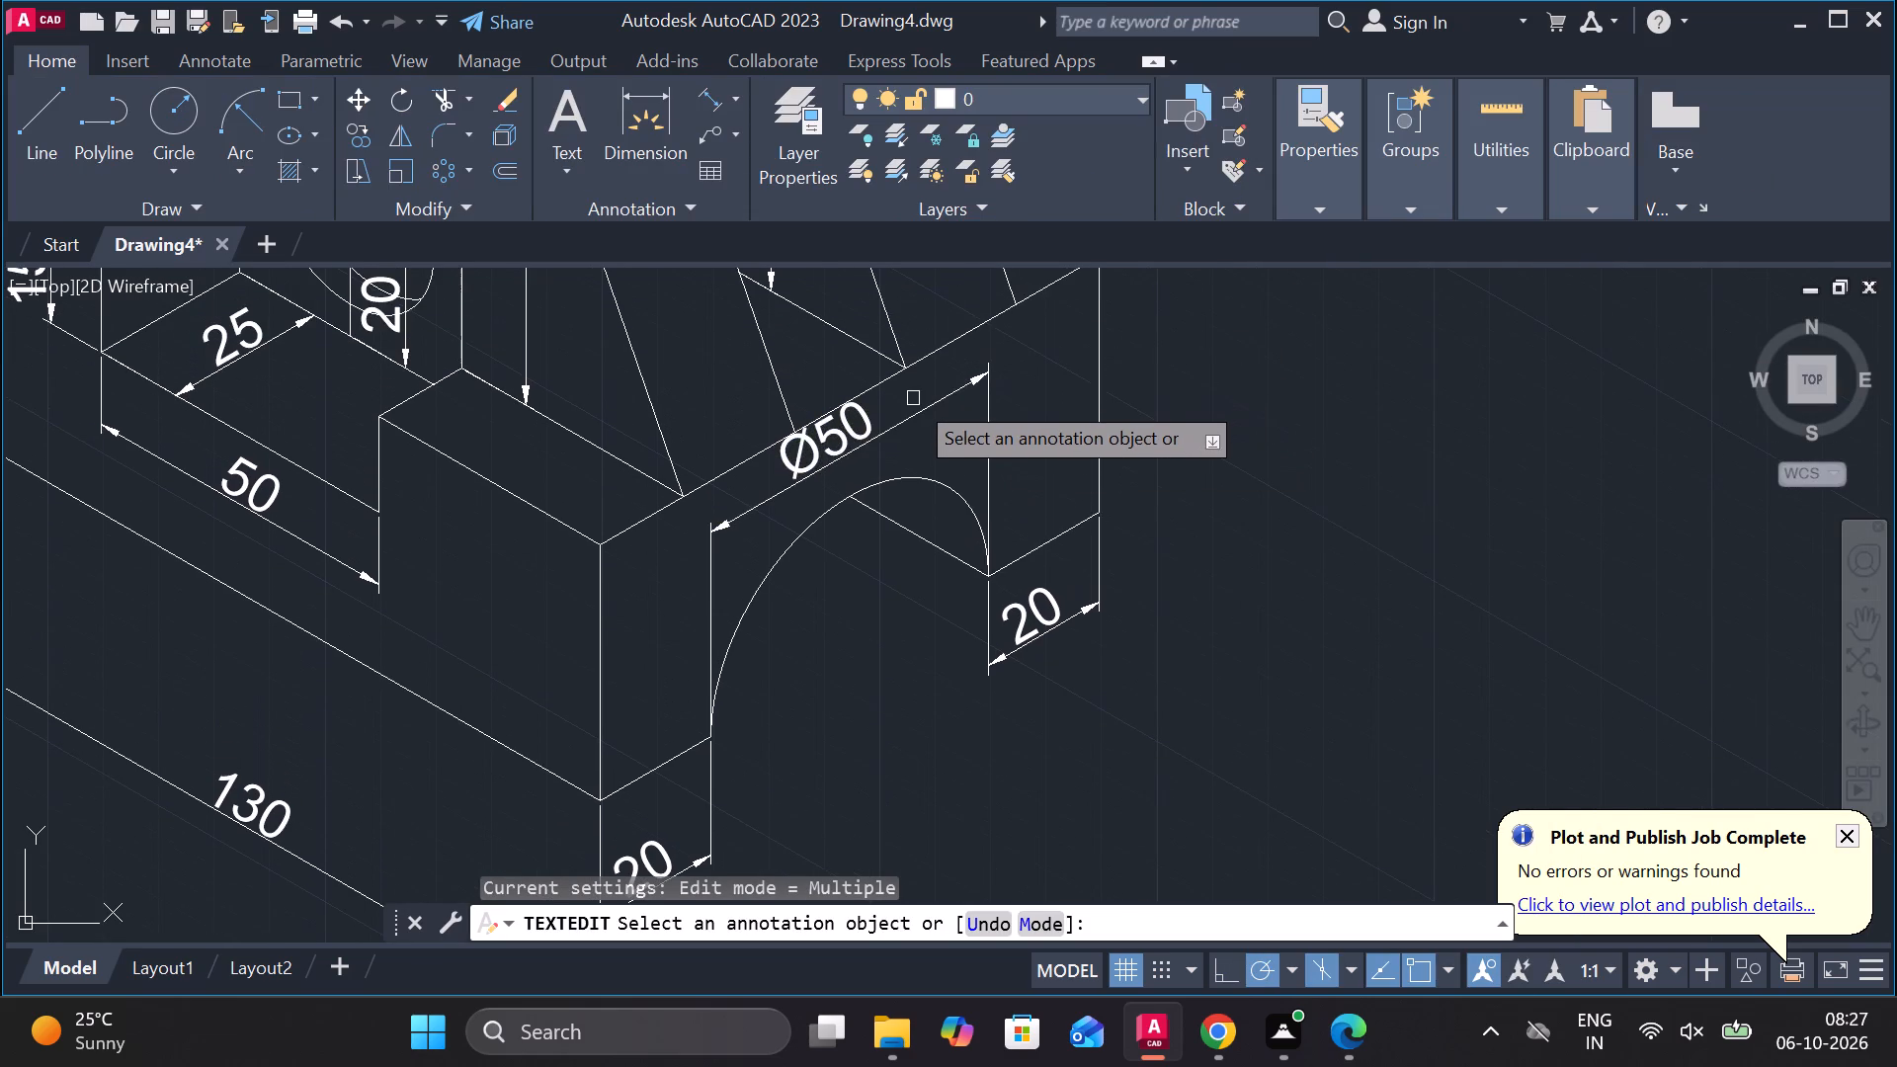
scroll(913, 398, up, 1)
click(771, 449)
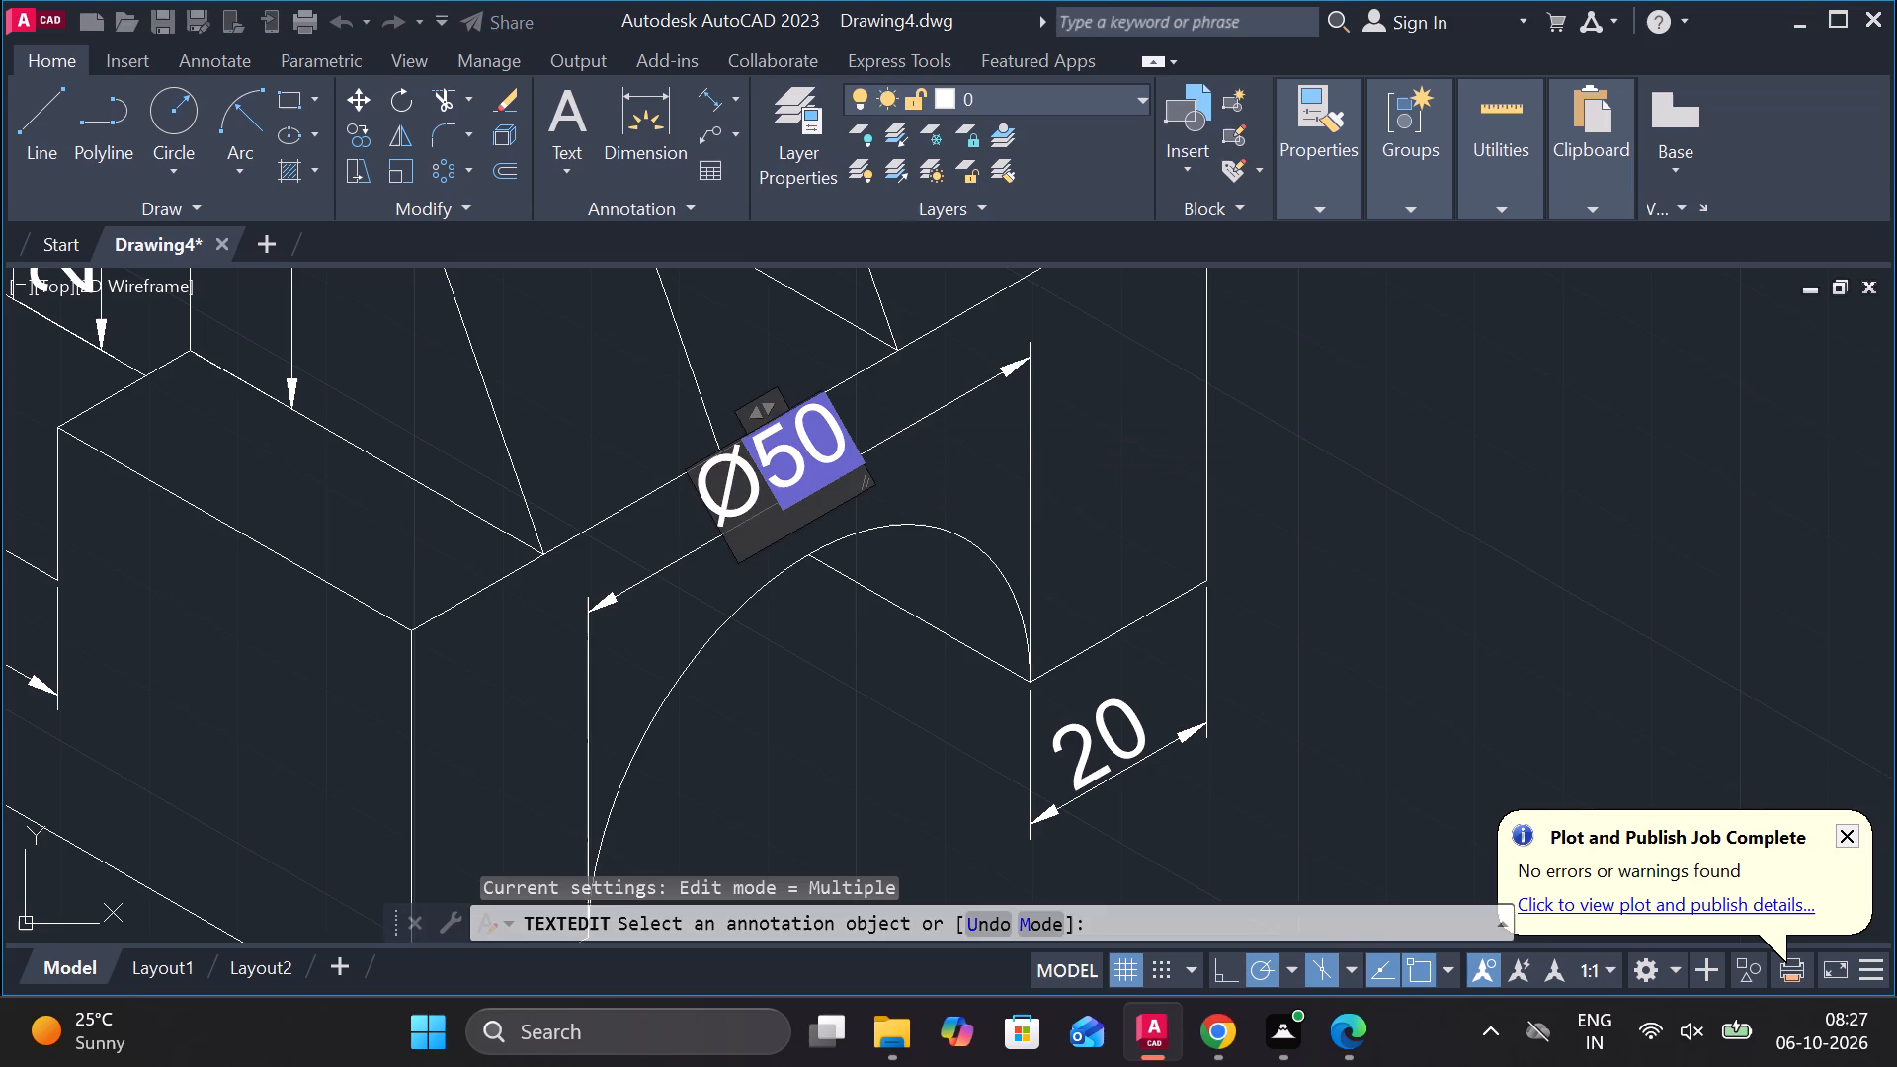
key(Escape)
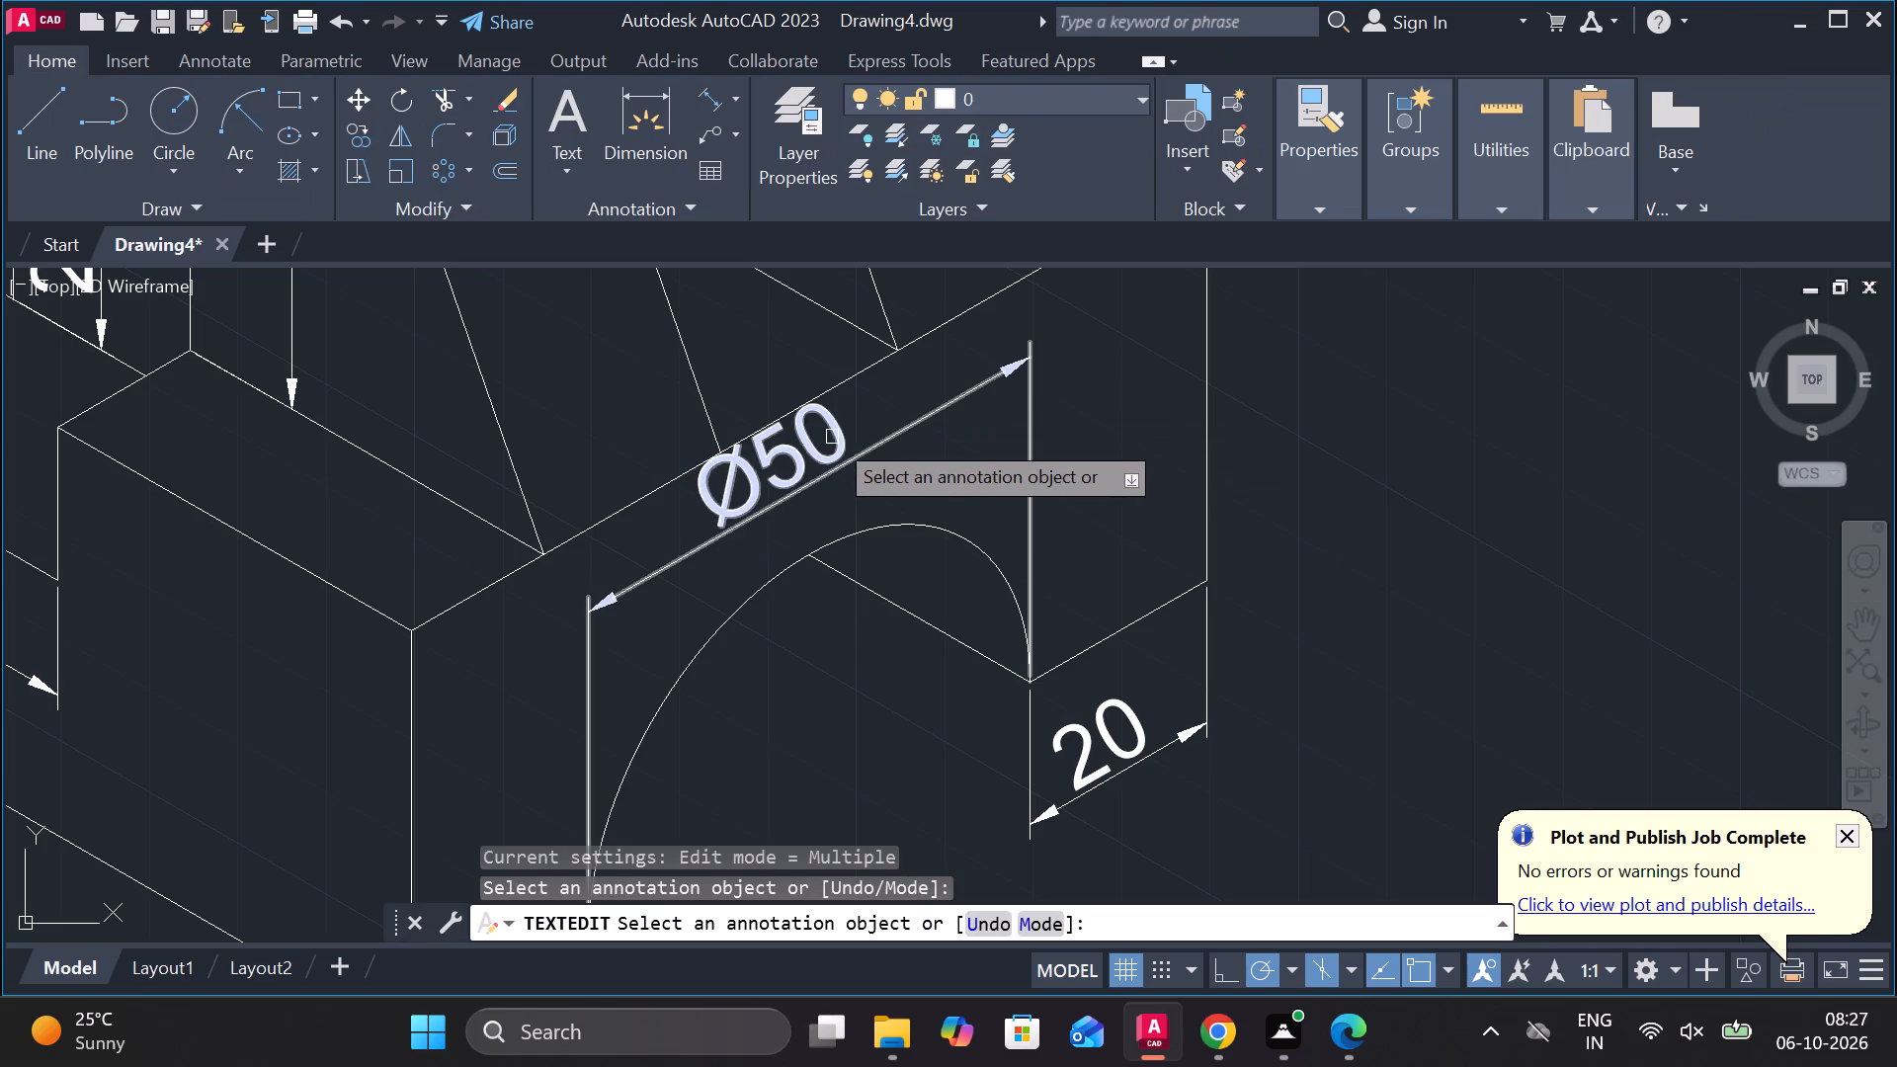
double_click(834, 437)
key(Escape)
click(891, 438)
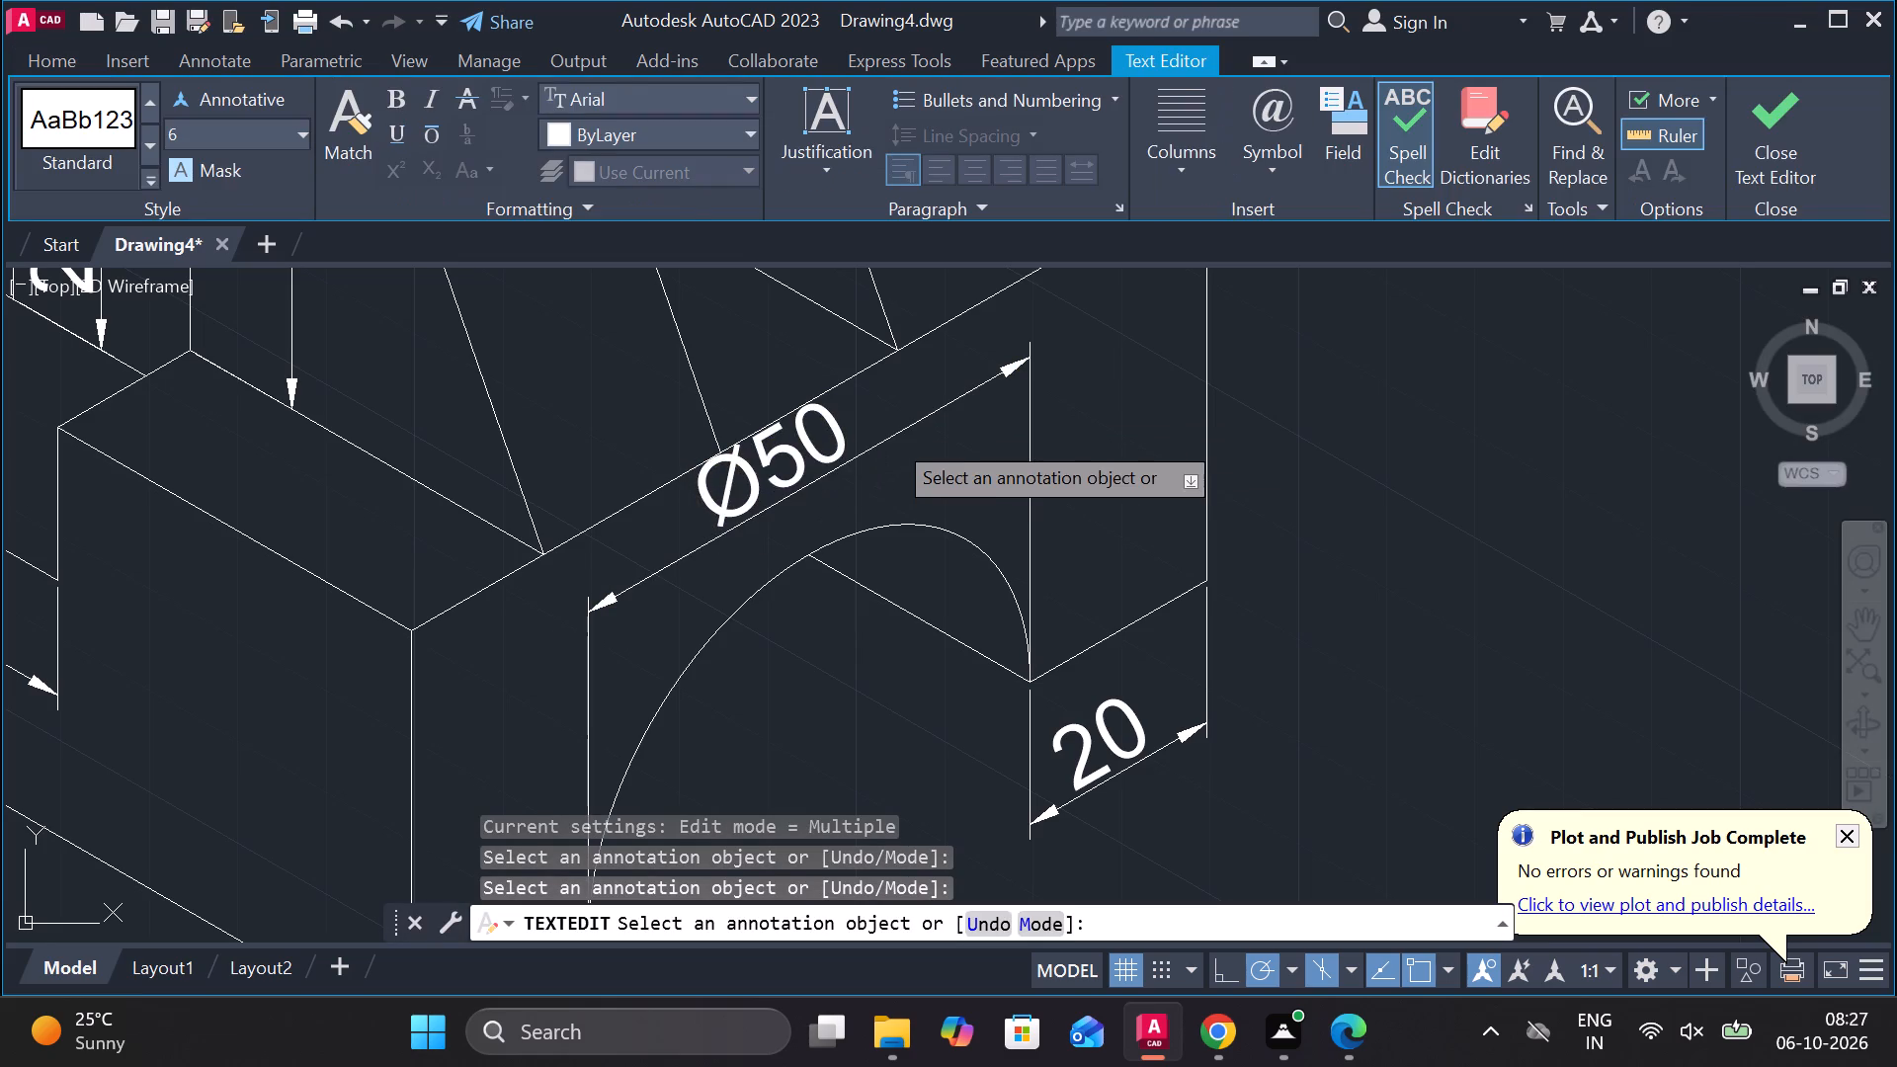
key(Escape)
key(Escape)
Shift the Ø50 dimension line and text slightly down, closer to the top of the arch.
scroll(1485, 370, down, 1)
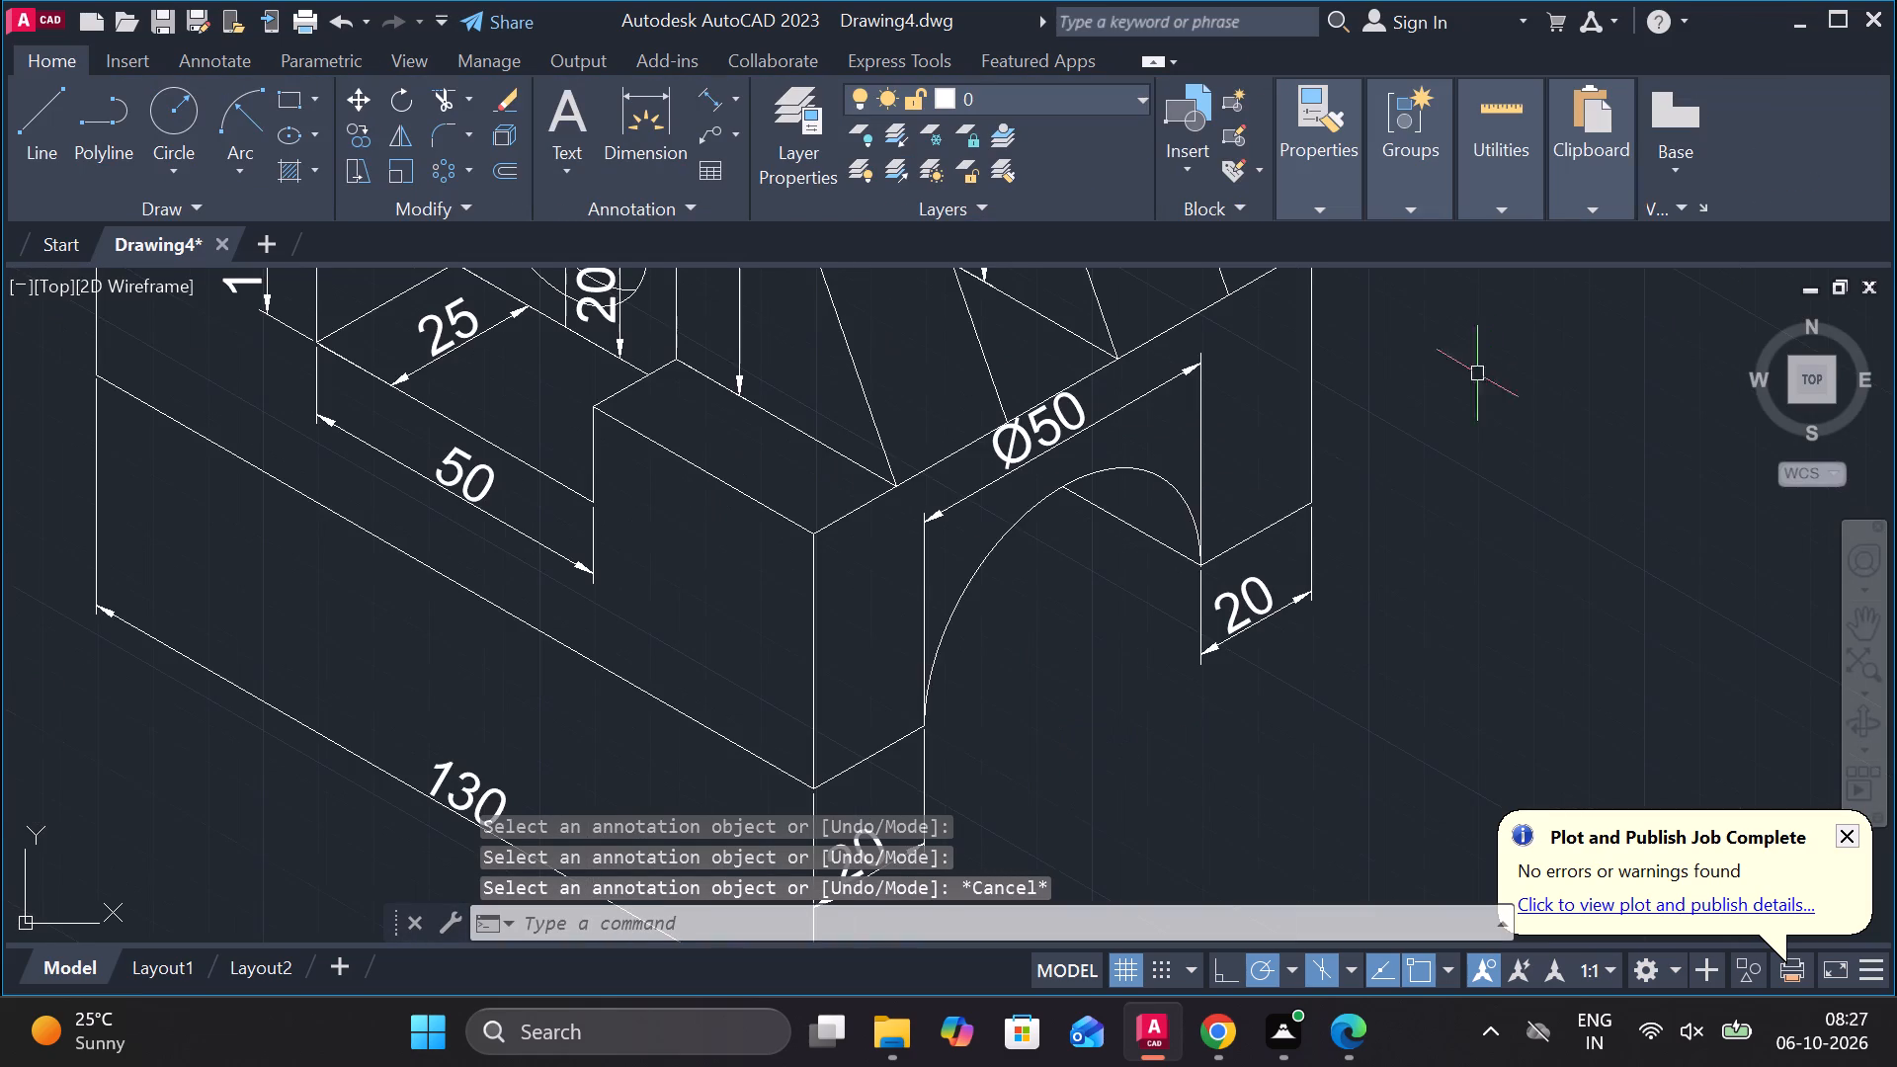
click(1111, 423)
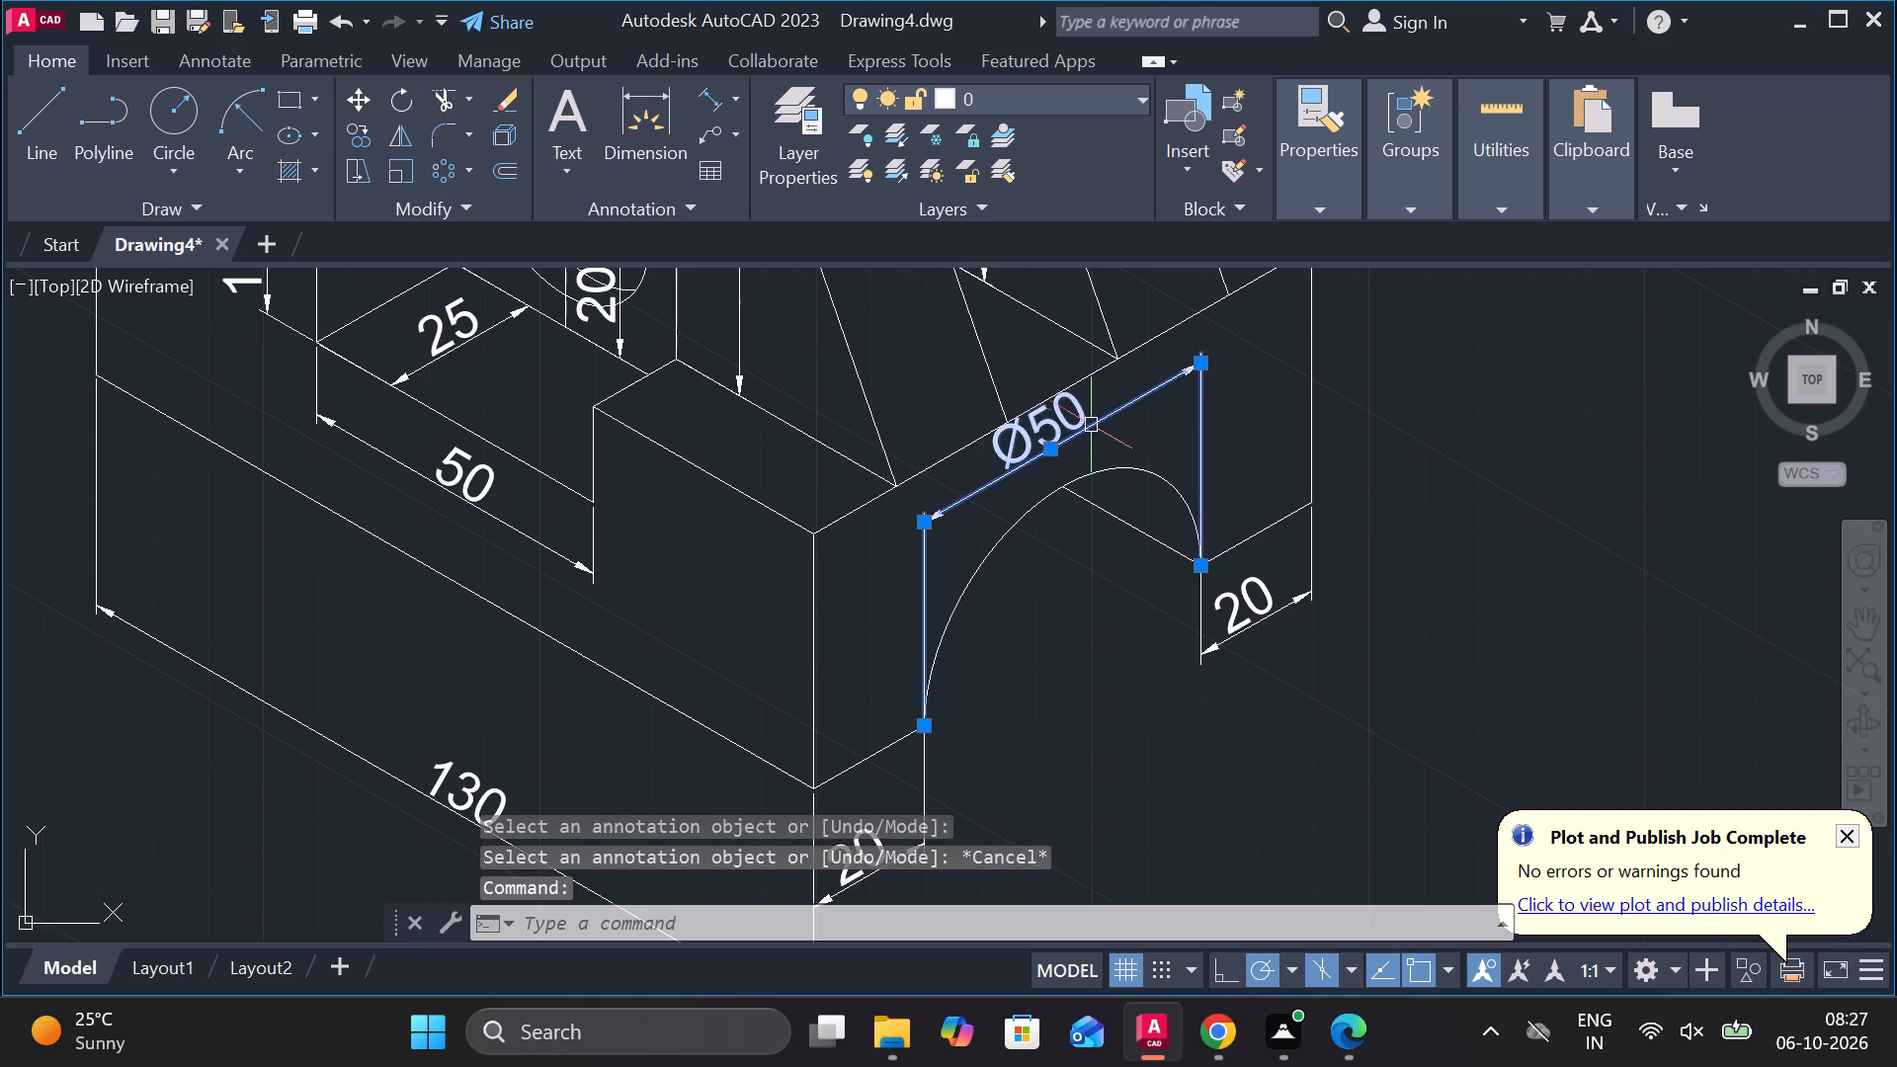
click(1051, 445)
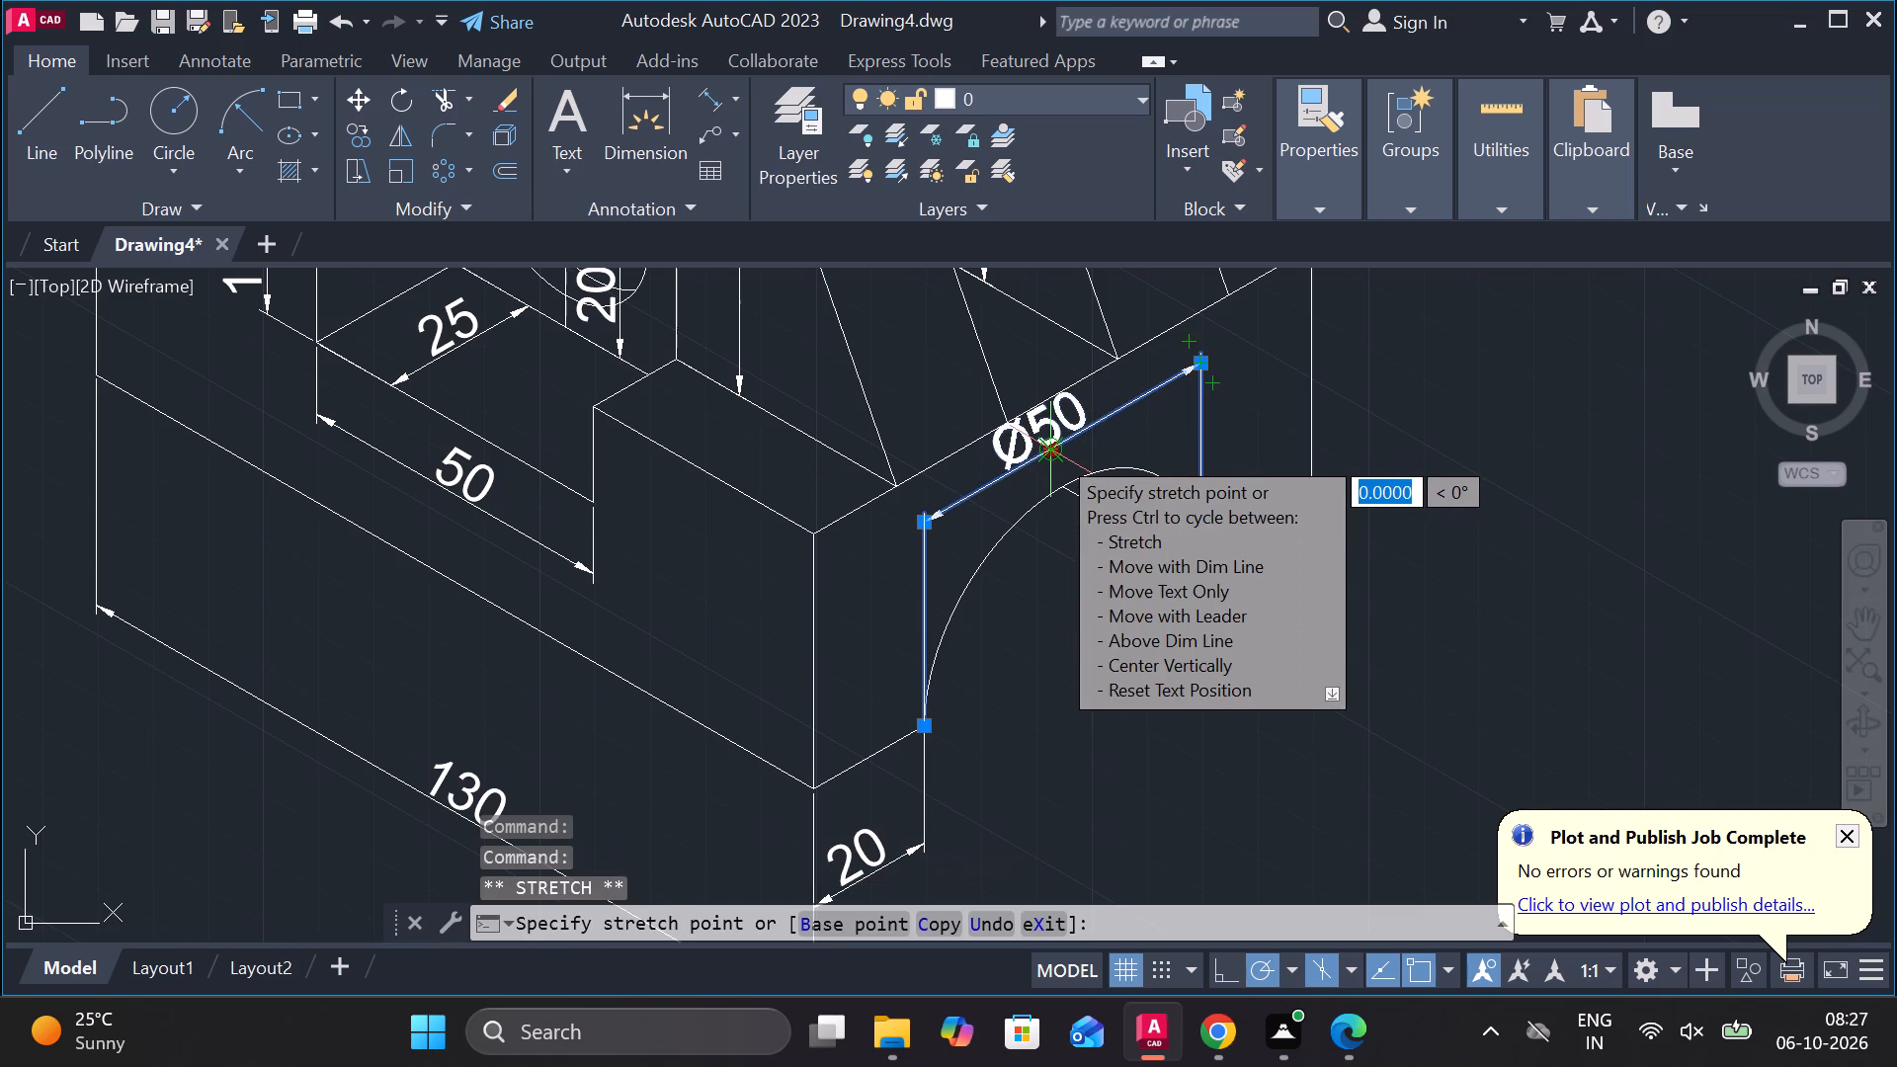
scroll(1055, 452, up, 2)
click(1048, 488)
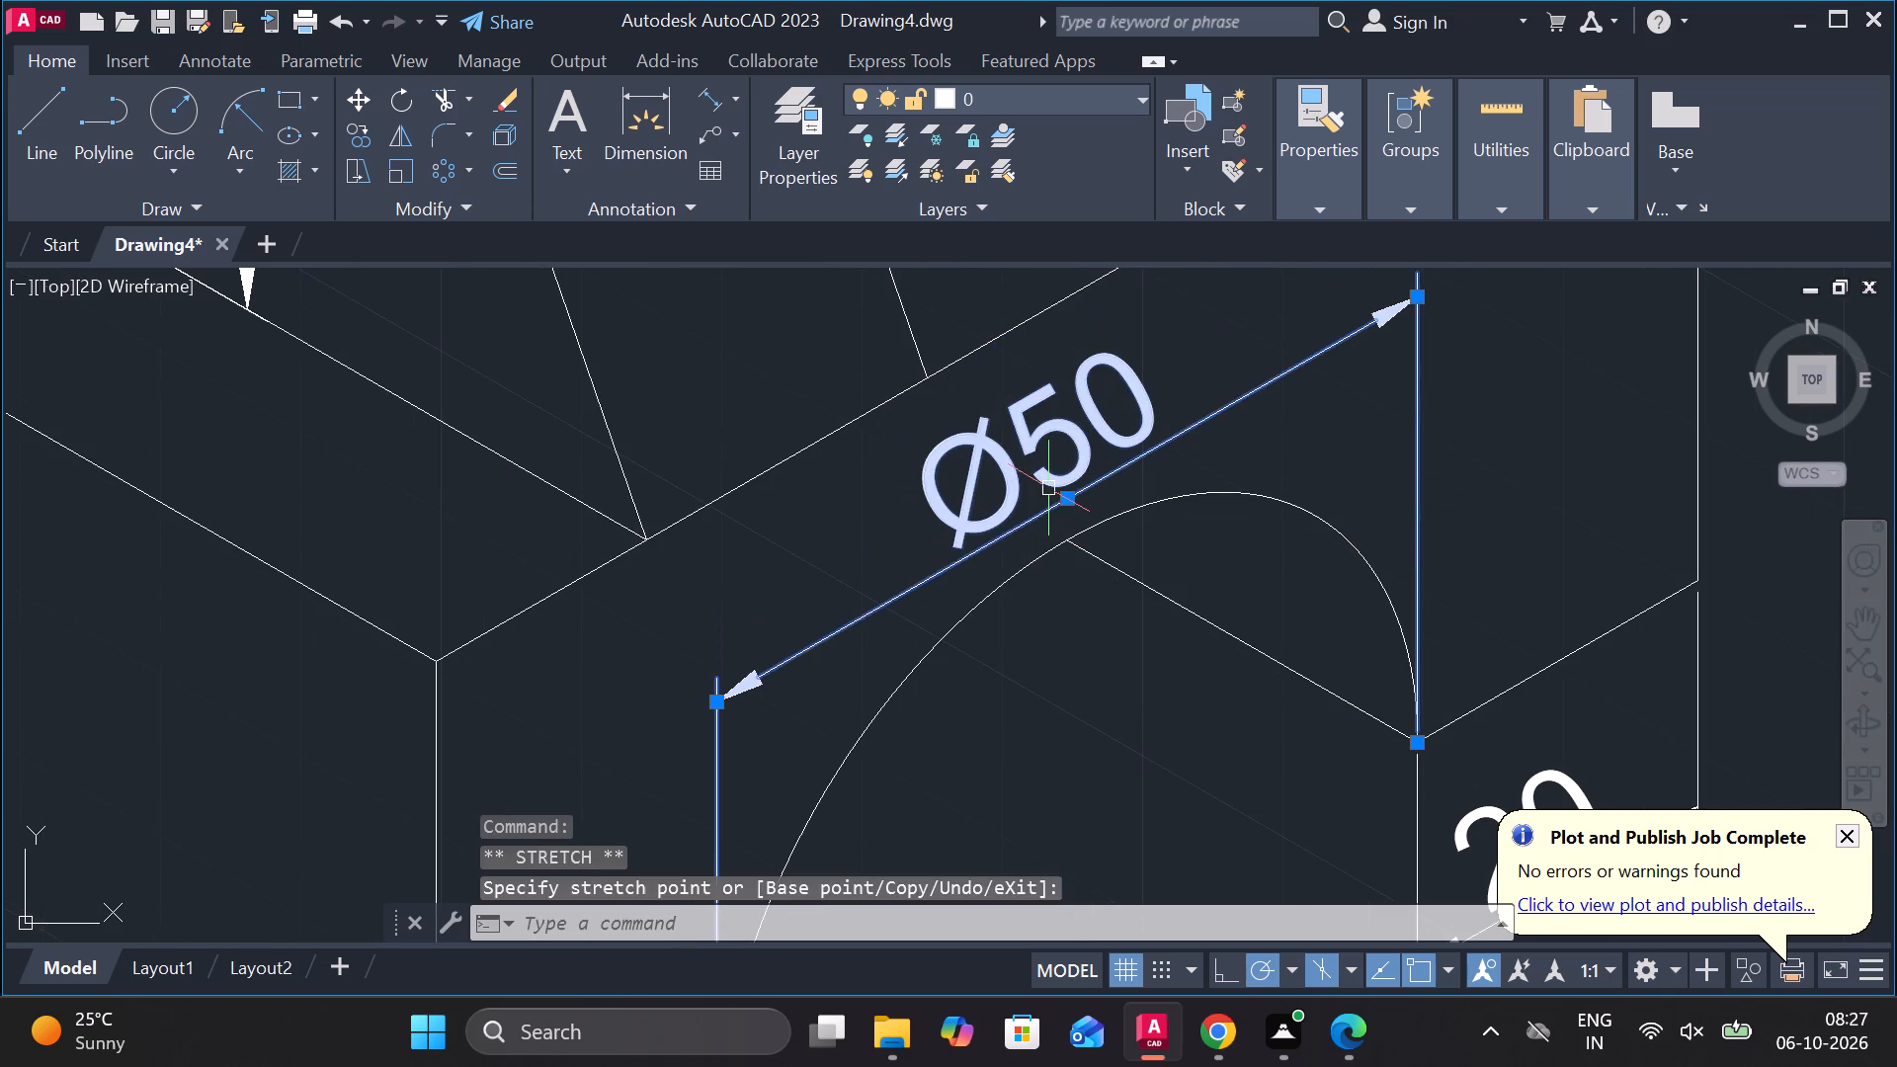
key(Escape)
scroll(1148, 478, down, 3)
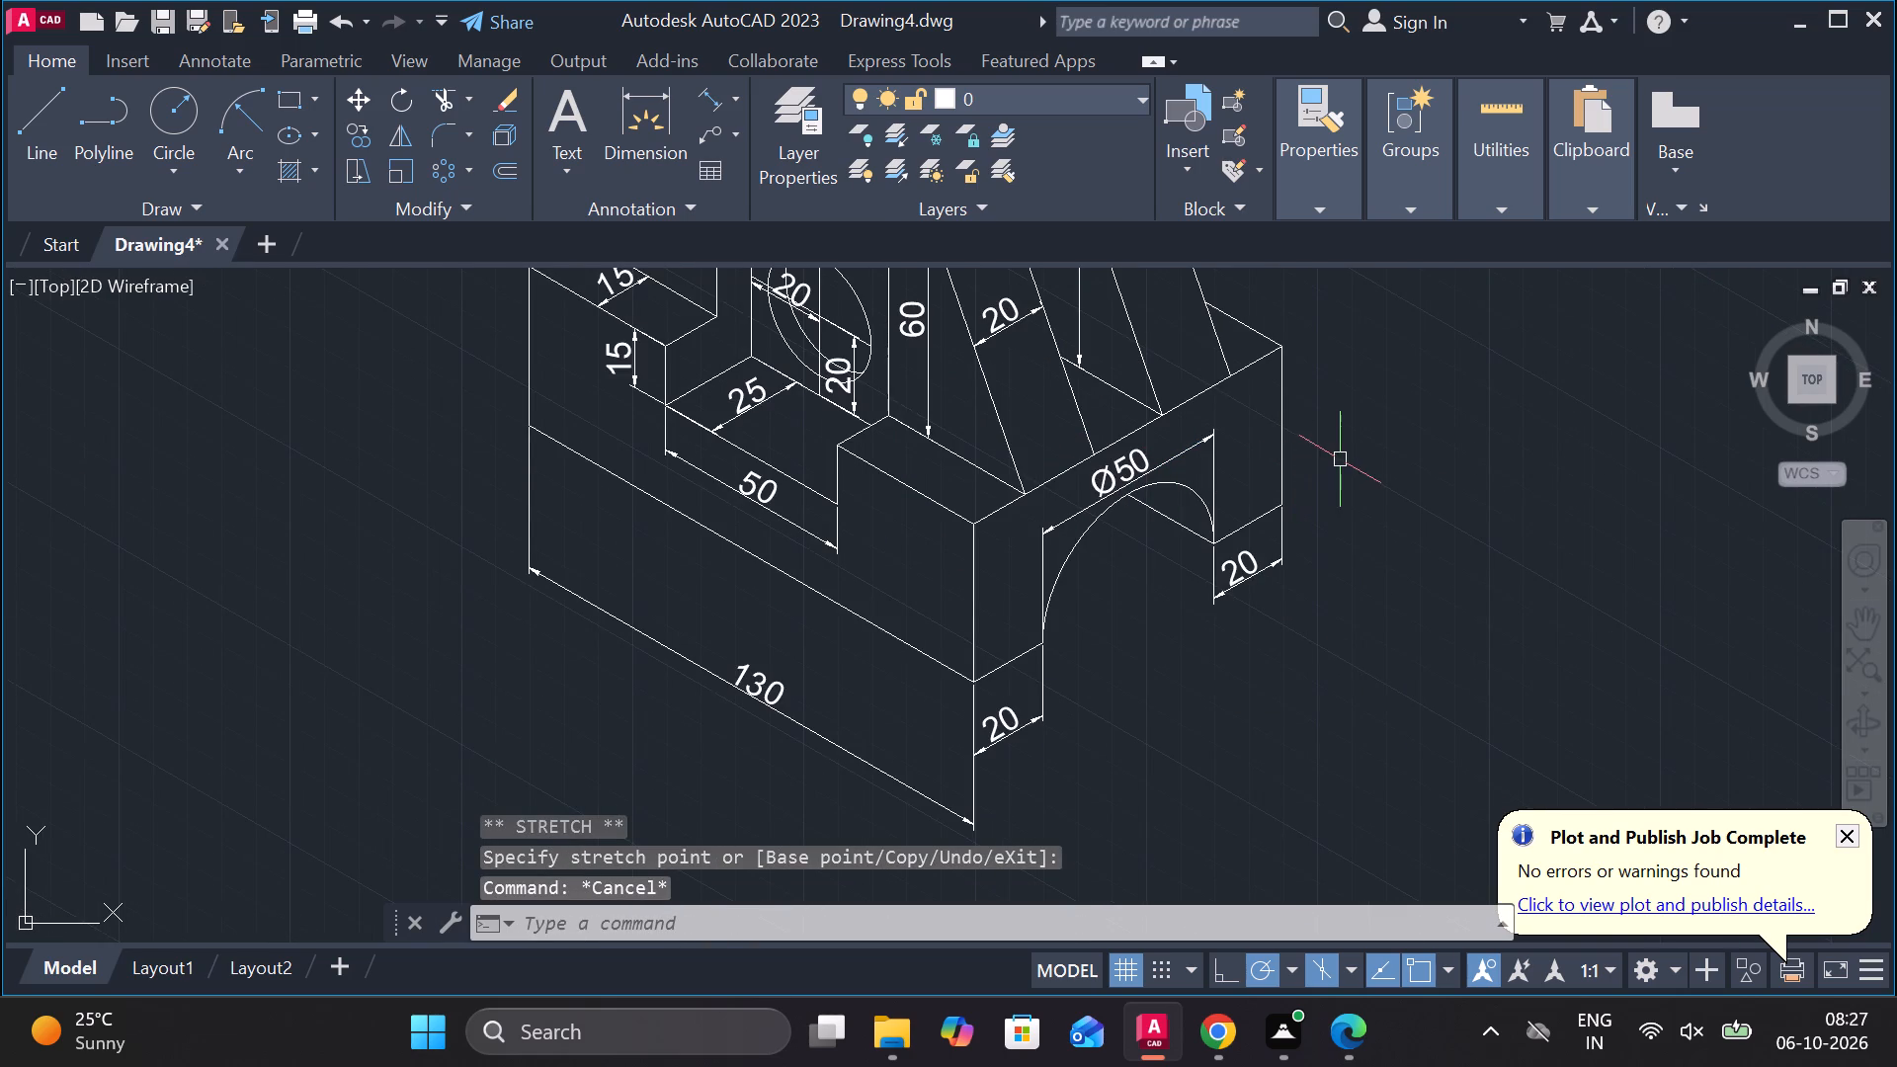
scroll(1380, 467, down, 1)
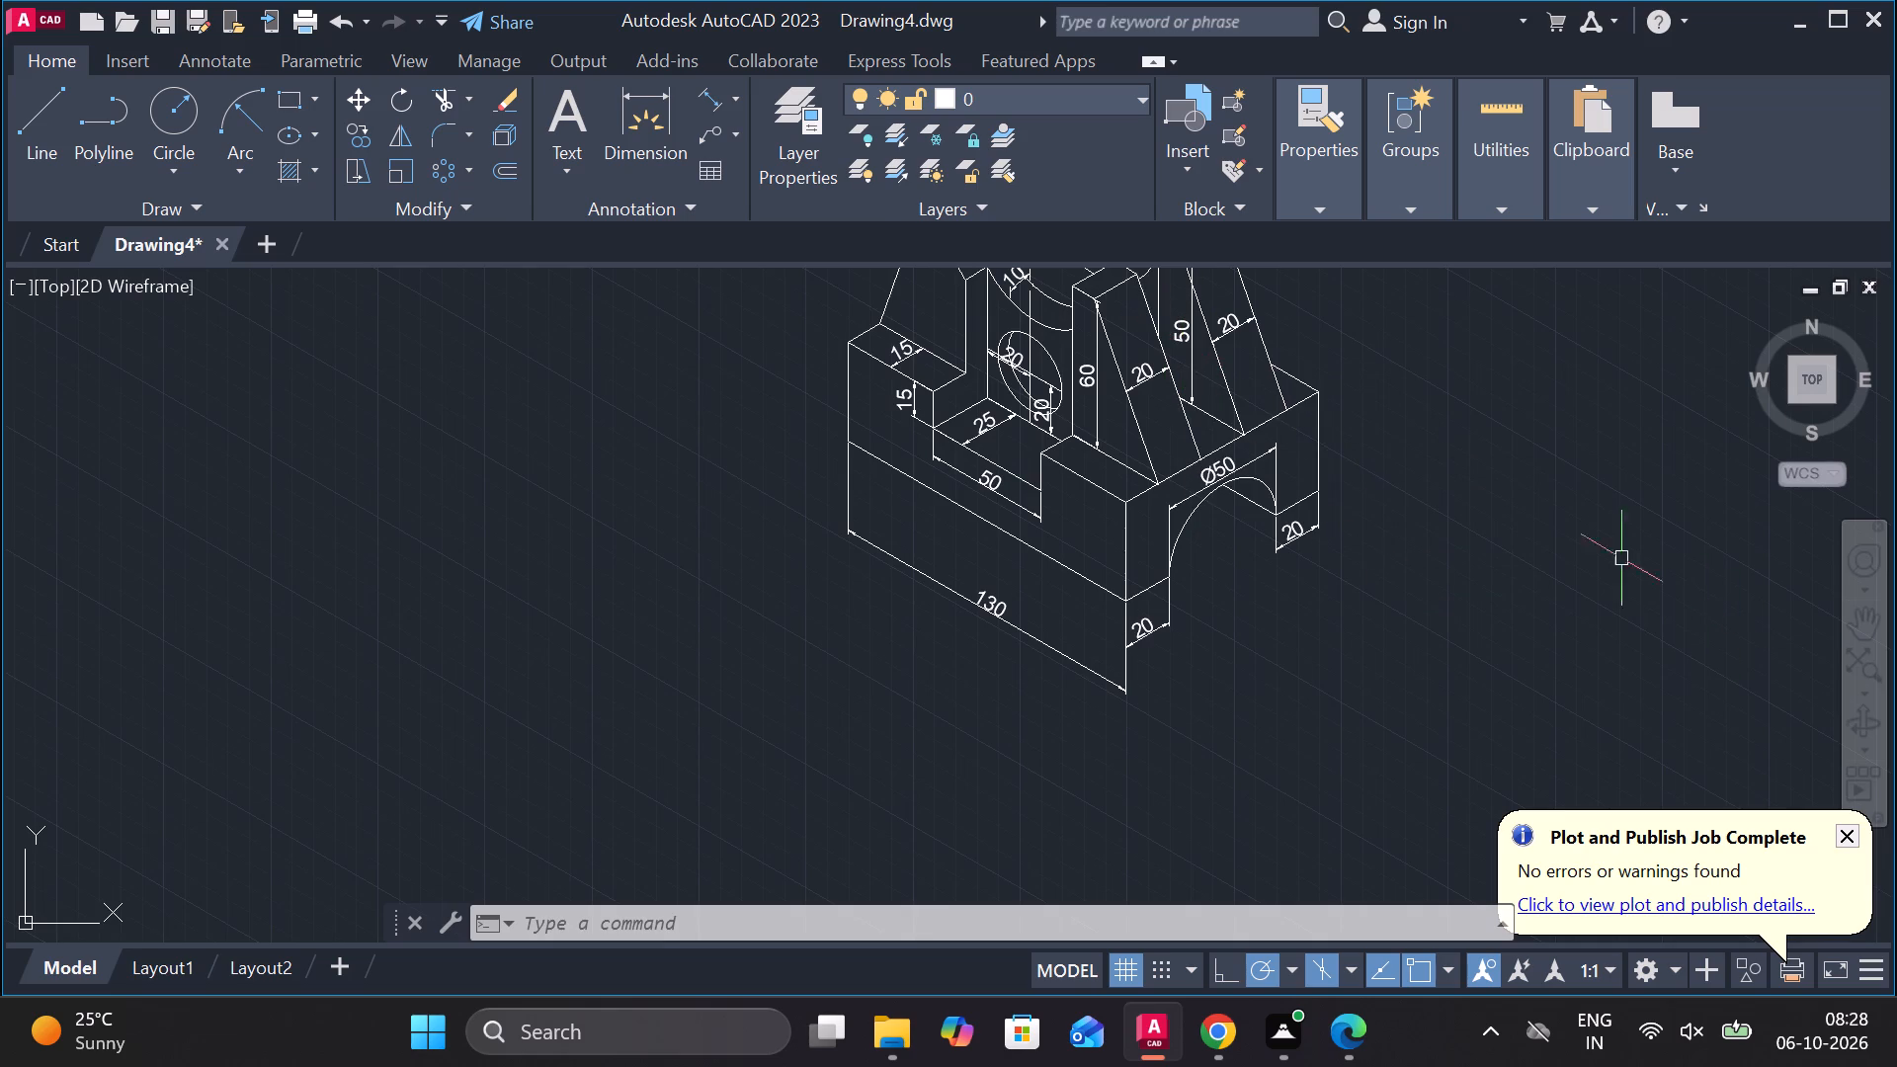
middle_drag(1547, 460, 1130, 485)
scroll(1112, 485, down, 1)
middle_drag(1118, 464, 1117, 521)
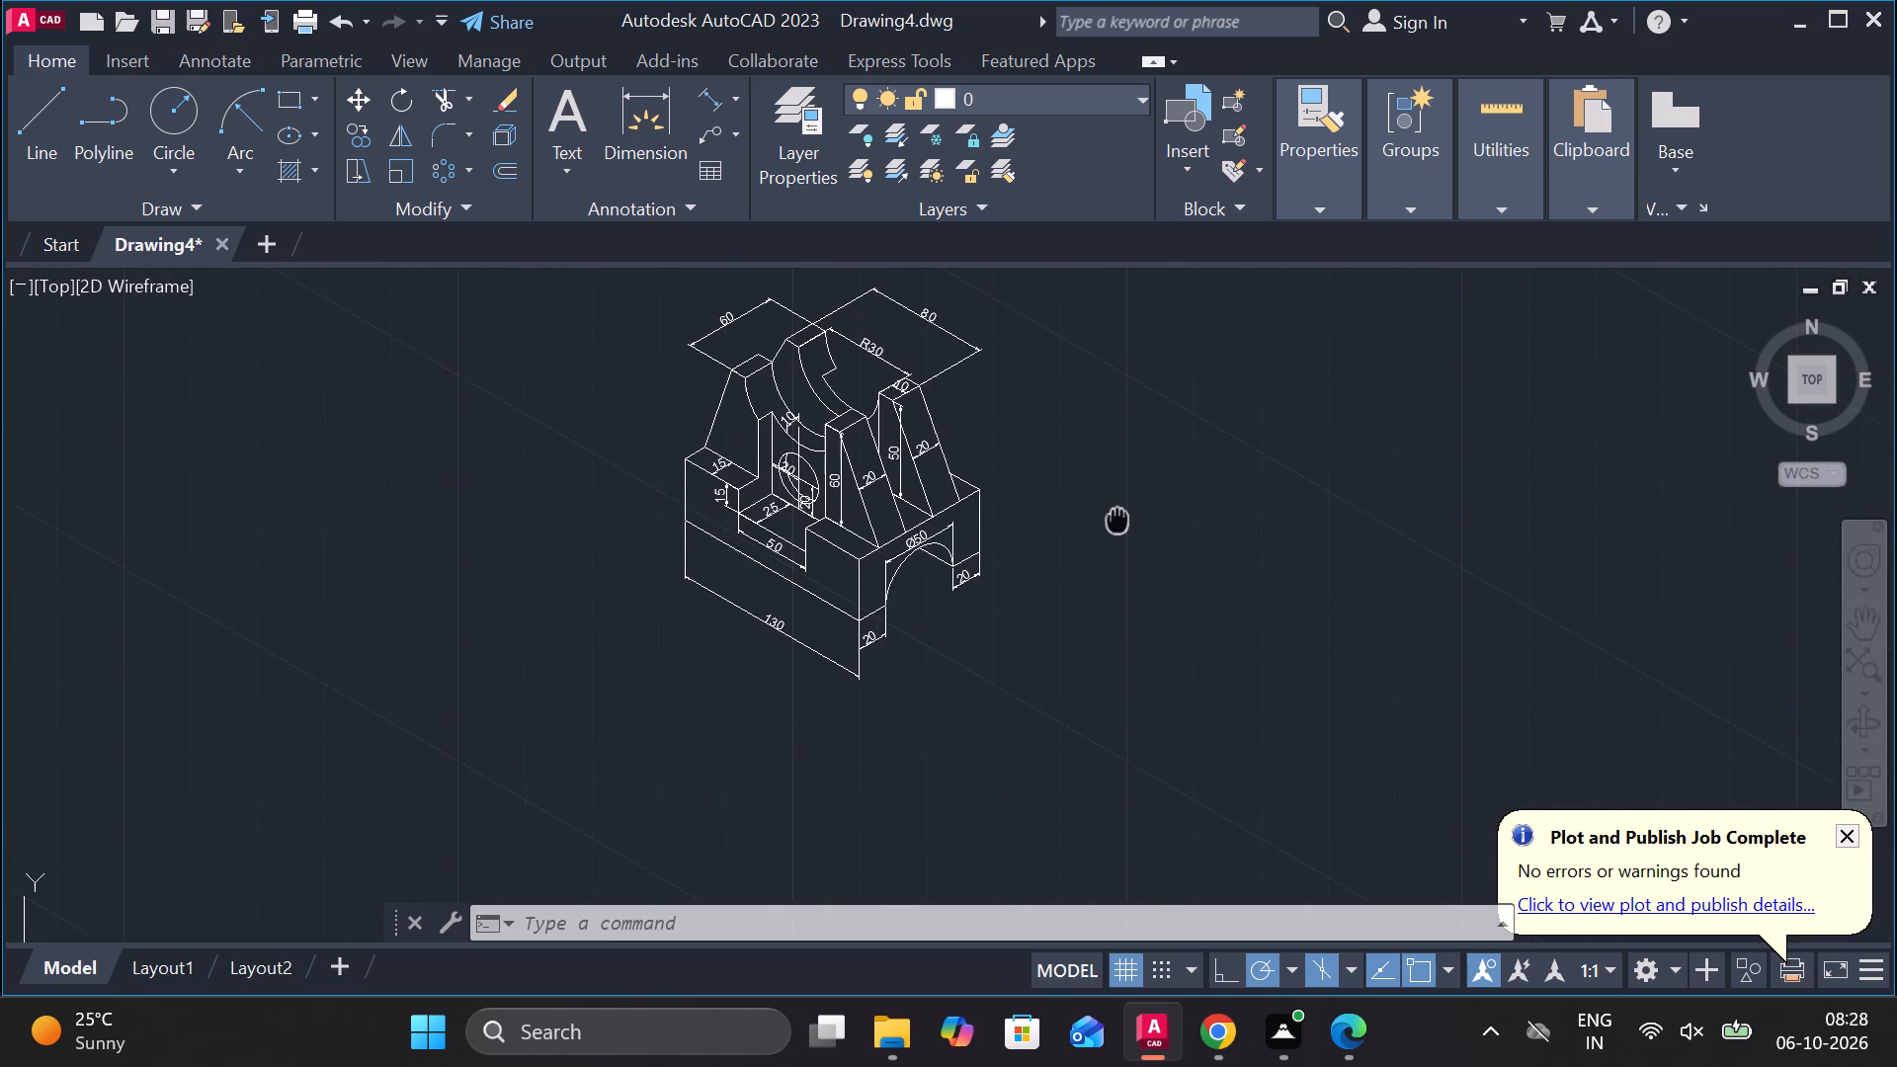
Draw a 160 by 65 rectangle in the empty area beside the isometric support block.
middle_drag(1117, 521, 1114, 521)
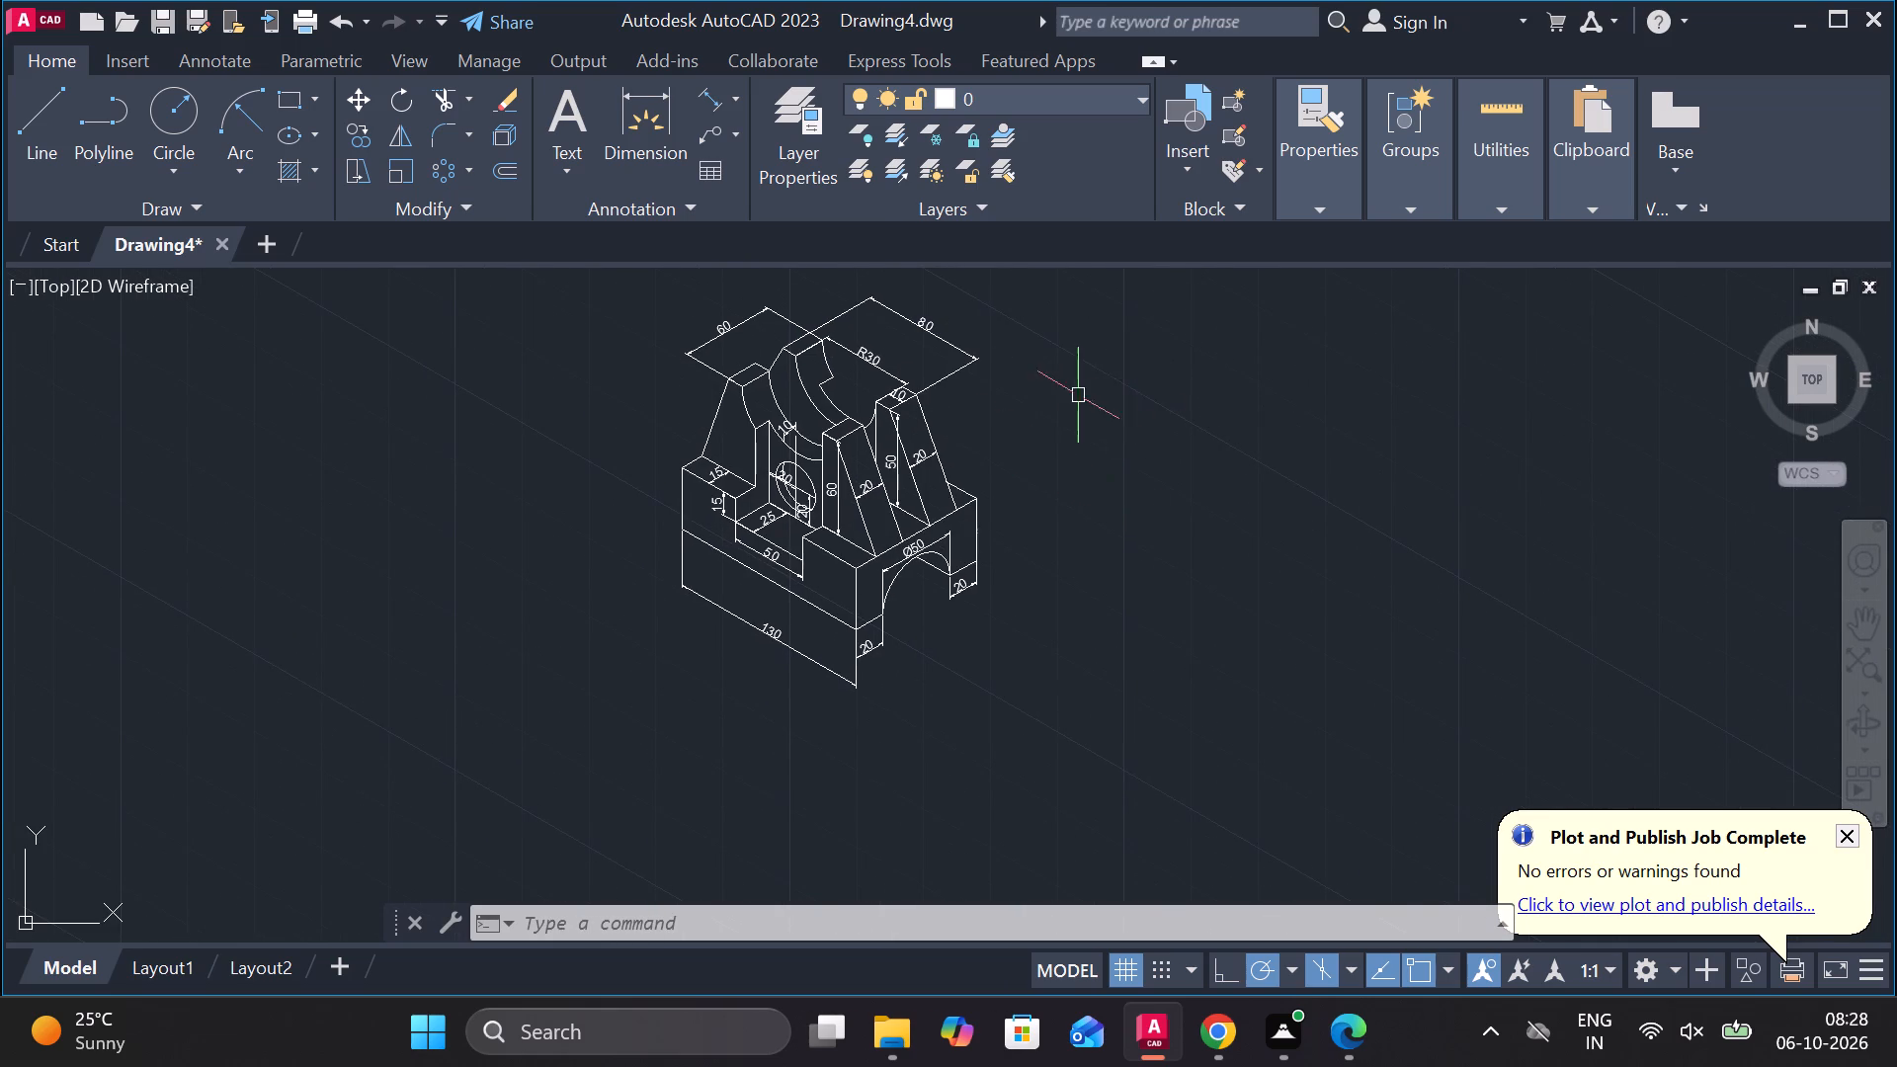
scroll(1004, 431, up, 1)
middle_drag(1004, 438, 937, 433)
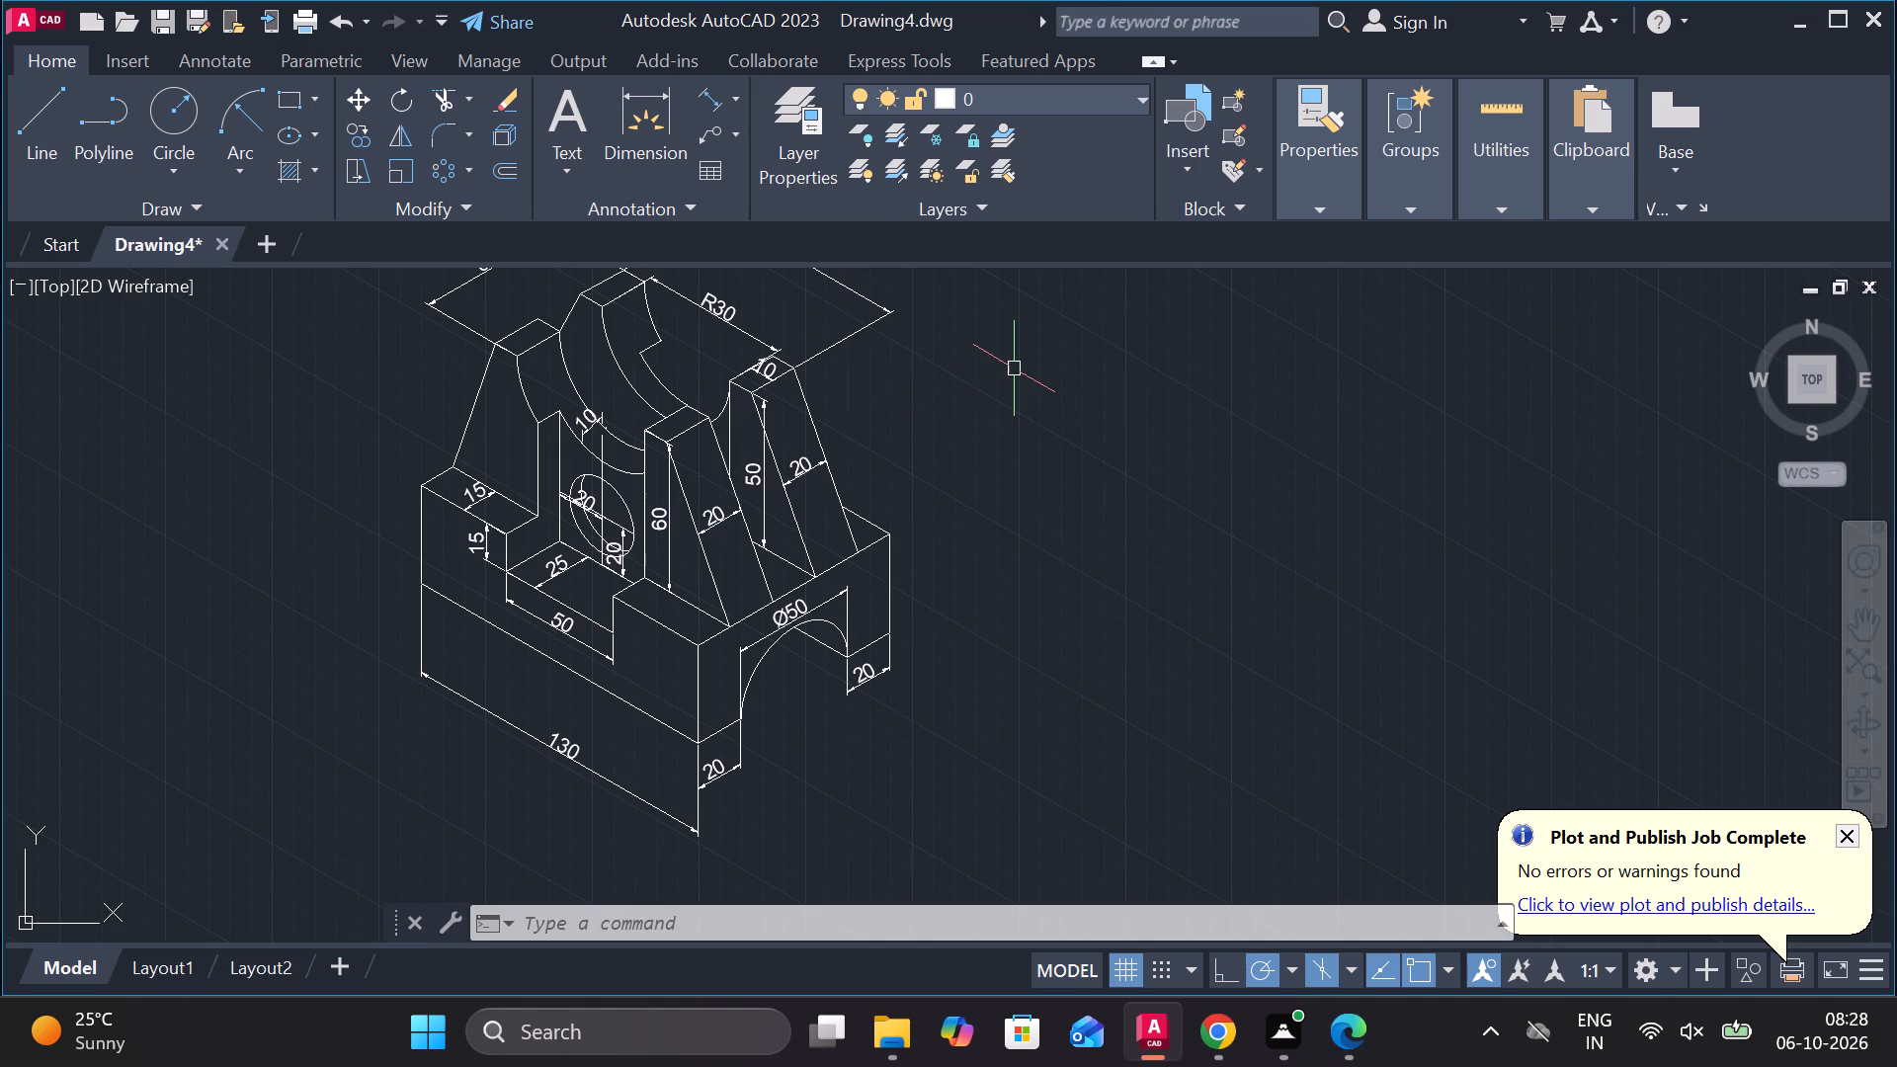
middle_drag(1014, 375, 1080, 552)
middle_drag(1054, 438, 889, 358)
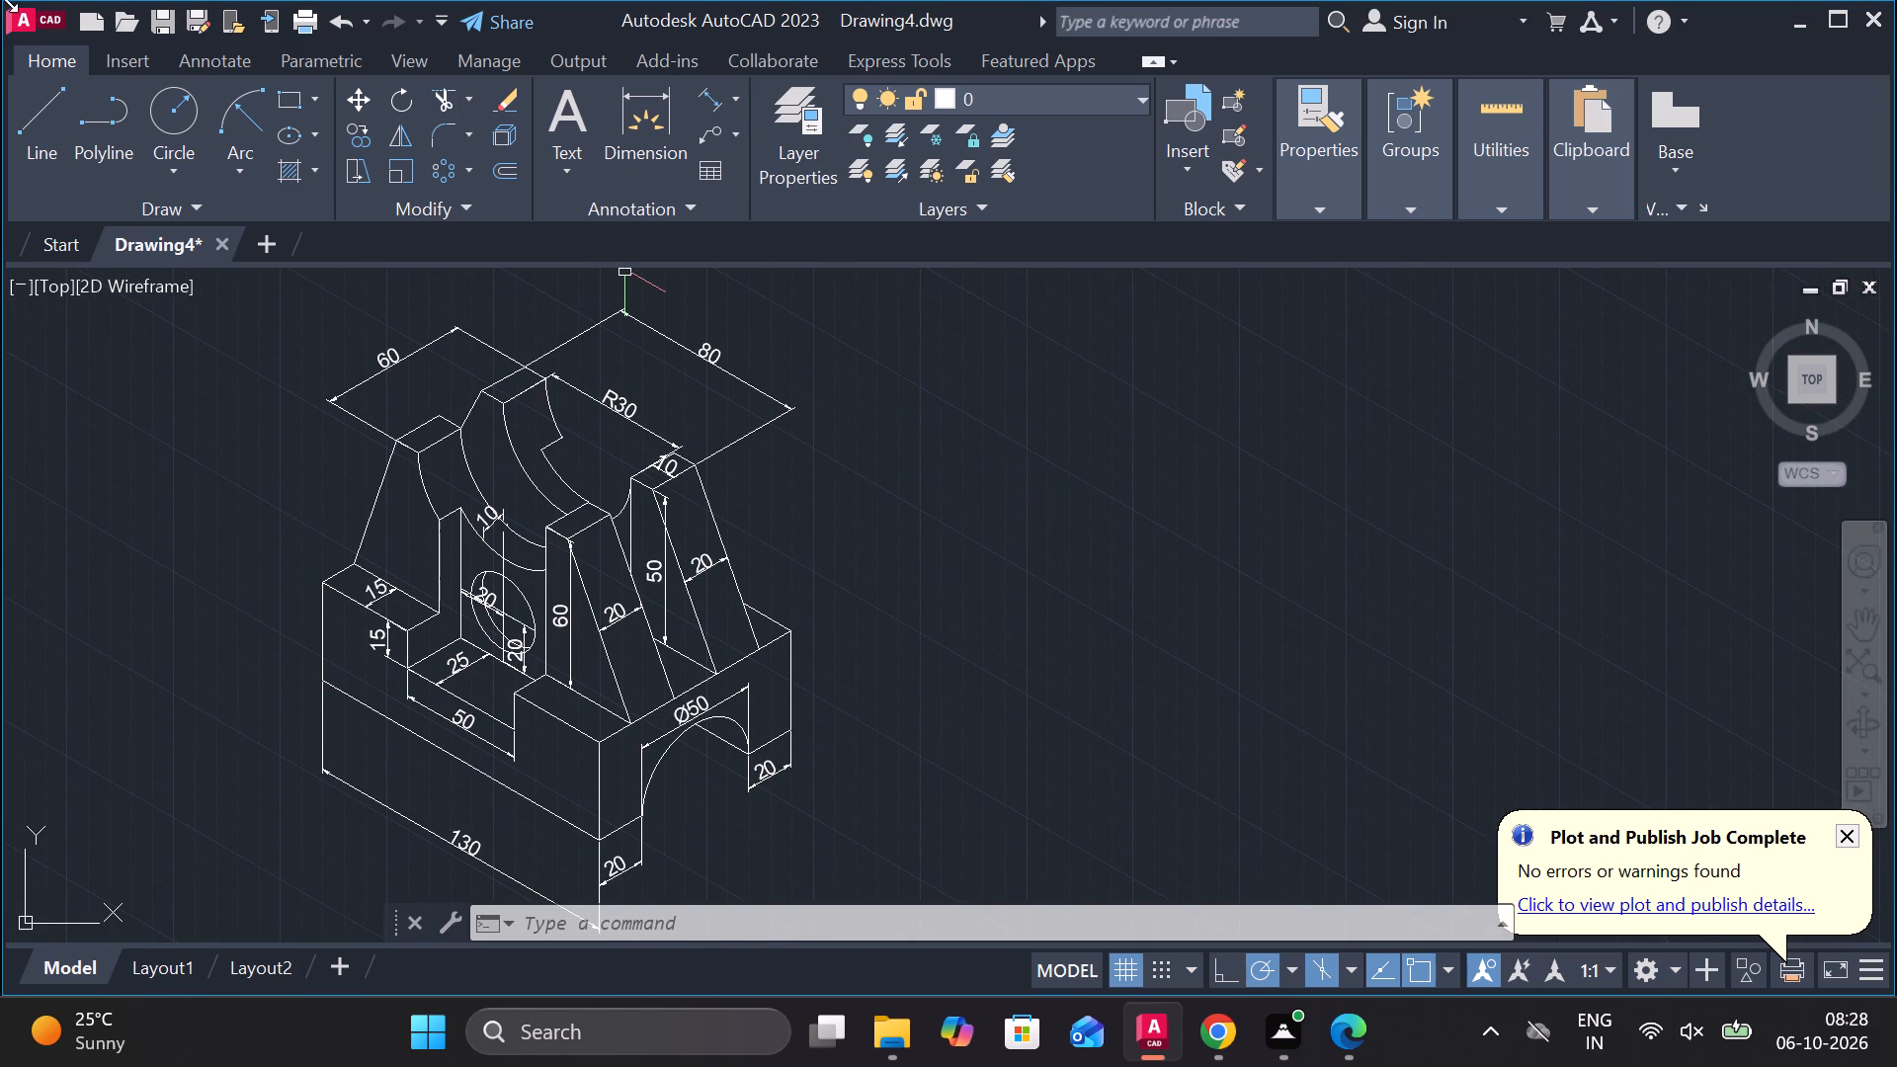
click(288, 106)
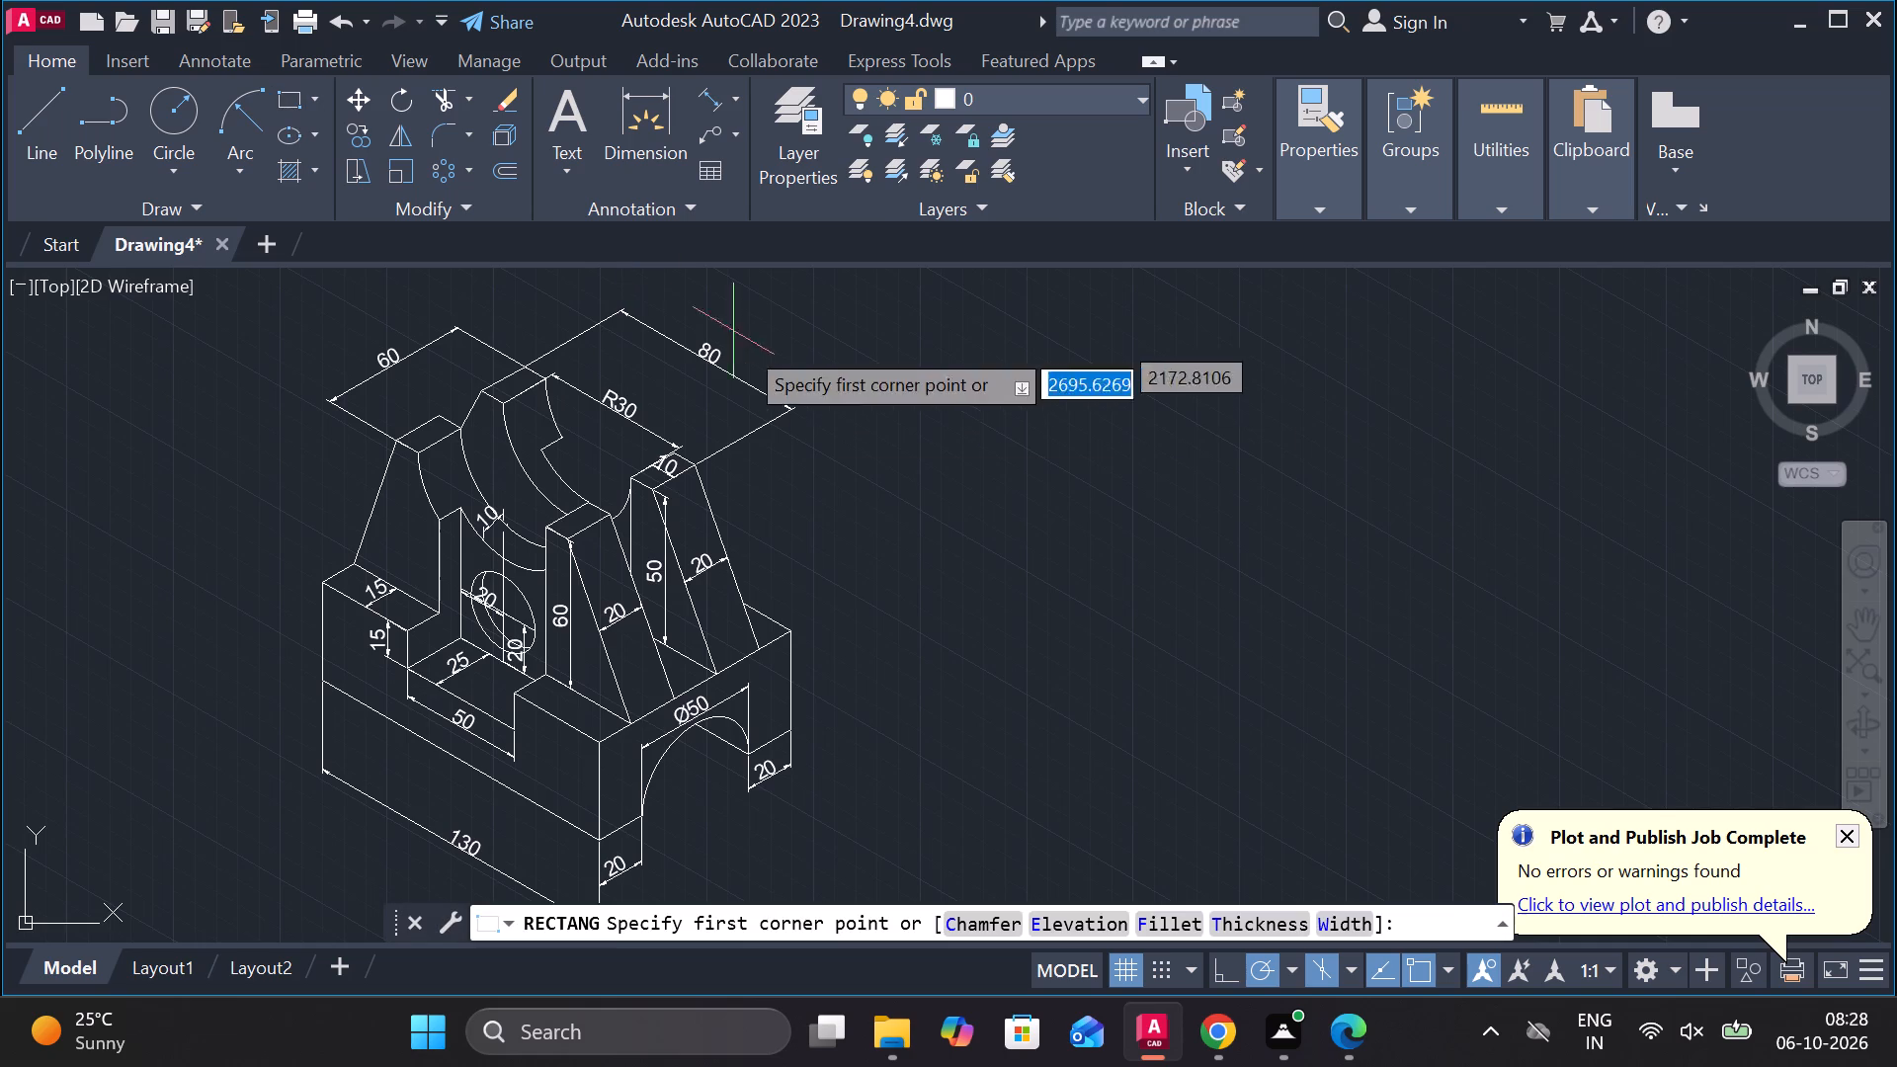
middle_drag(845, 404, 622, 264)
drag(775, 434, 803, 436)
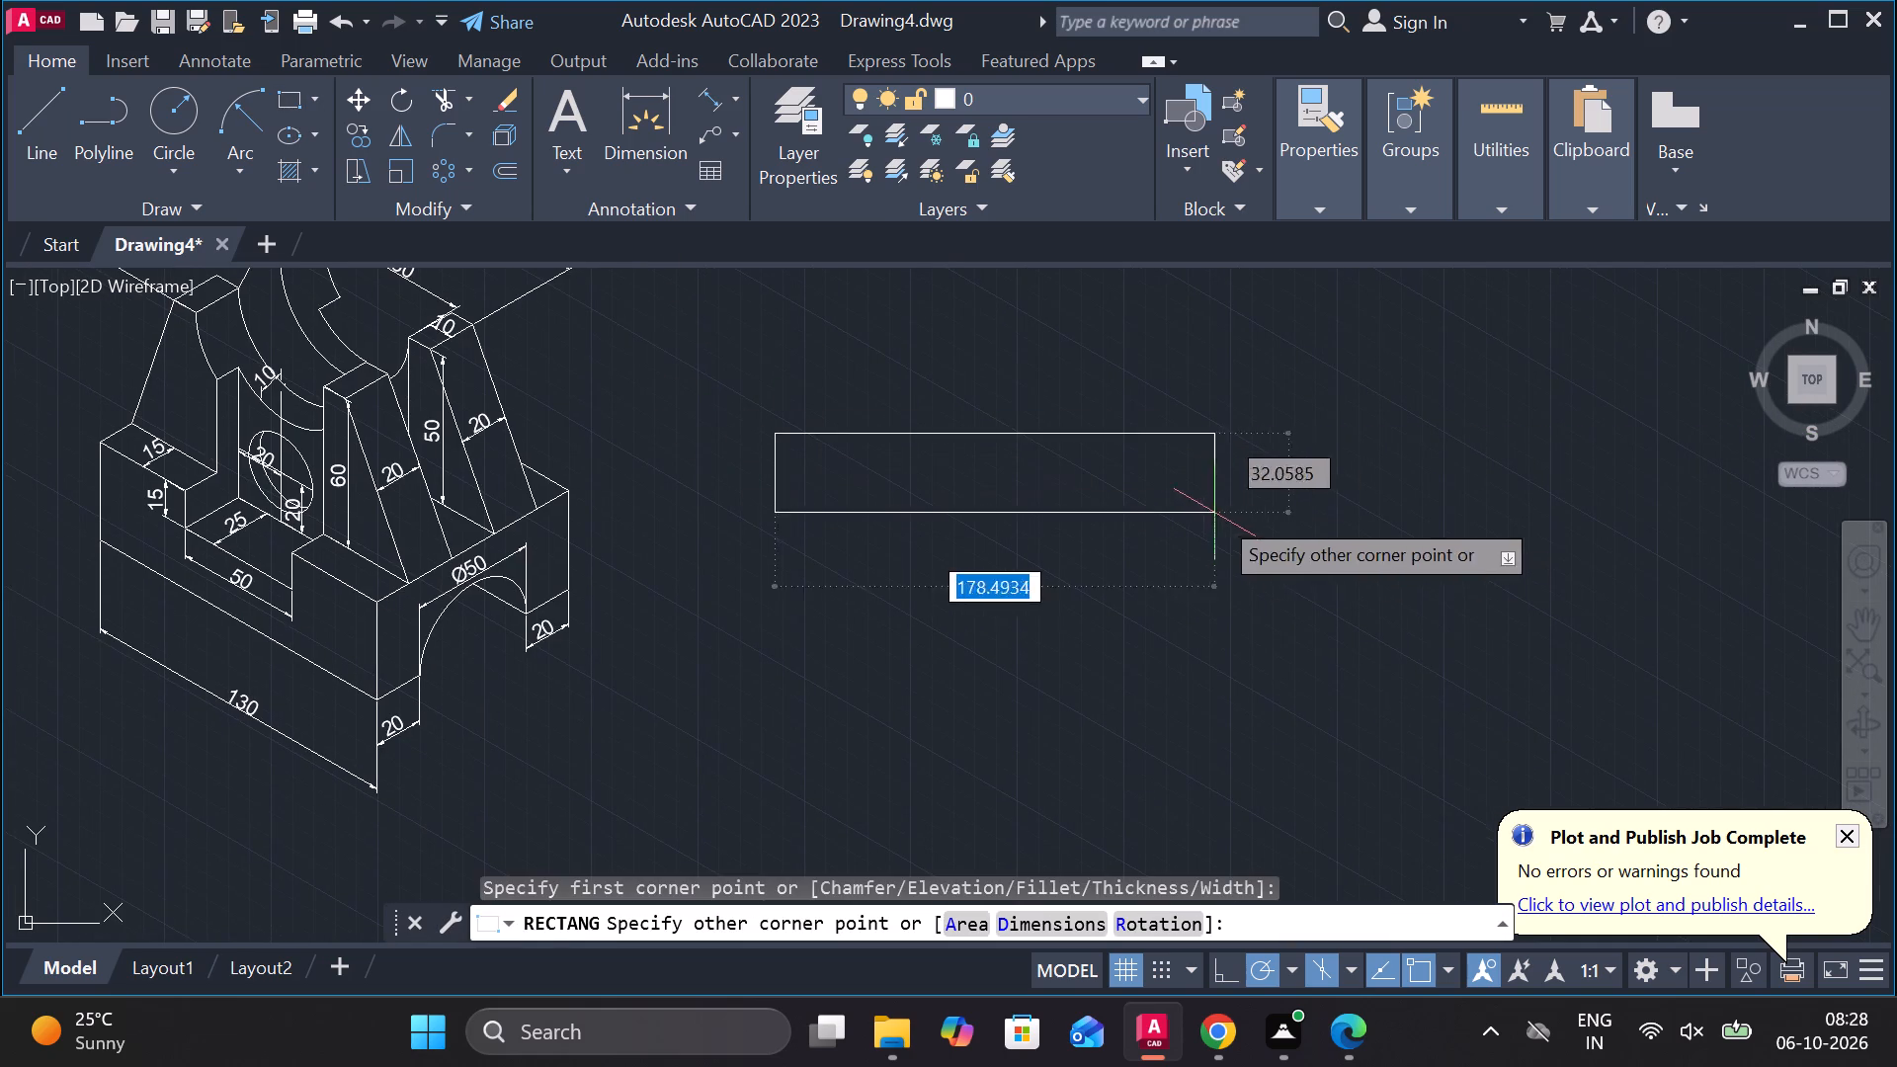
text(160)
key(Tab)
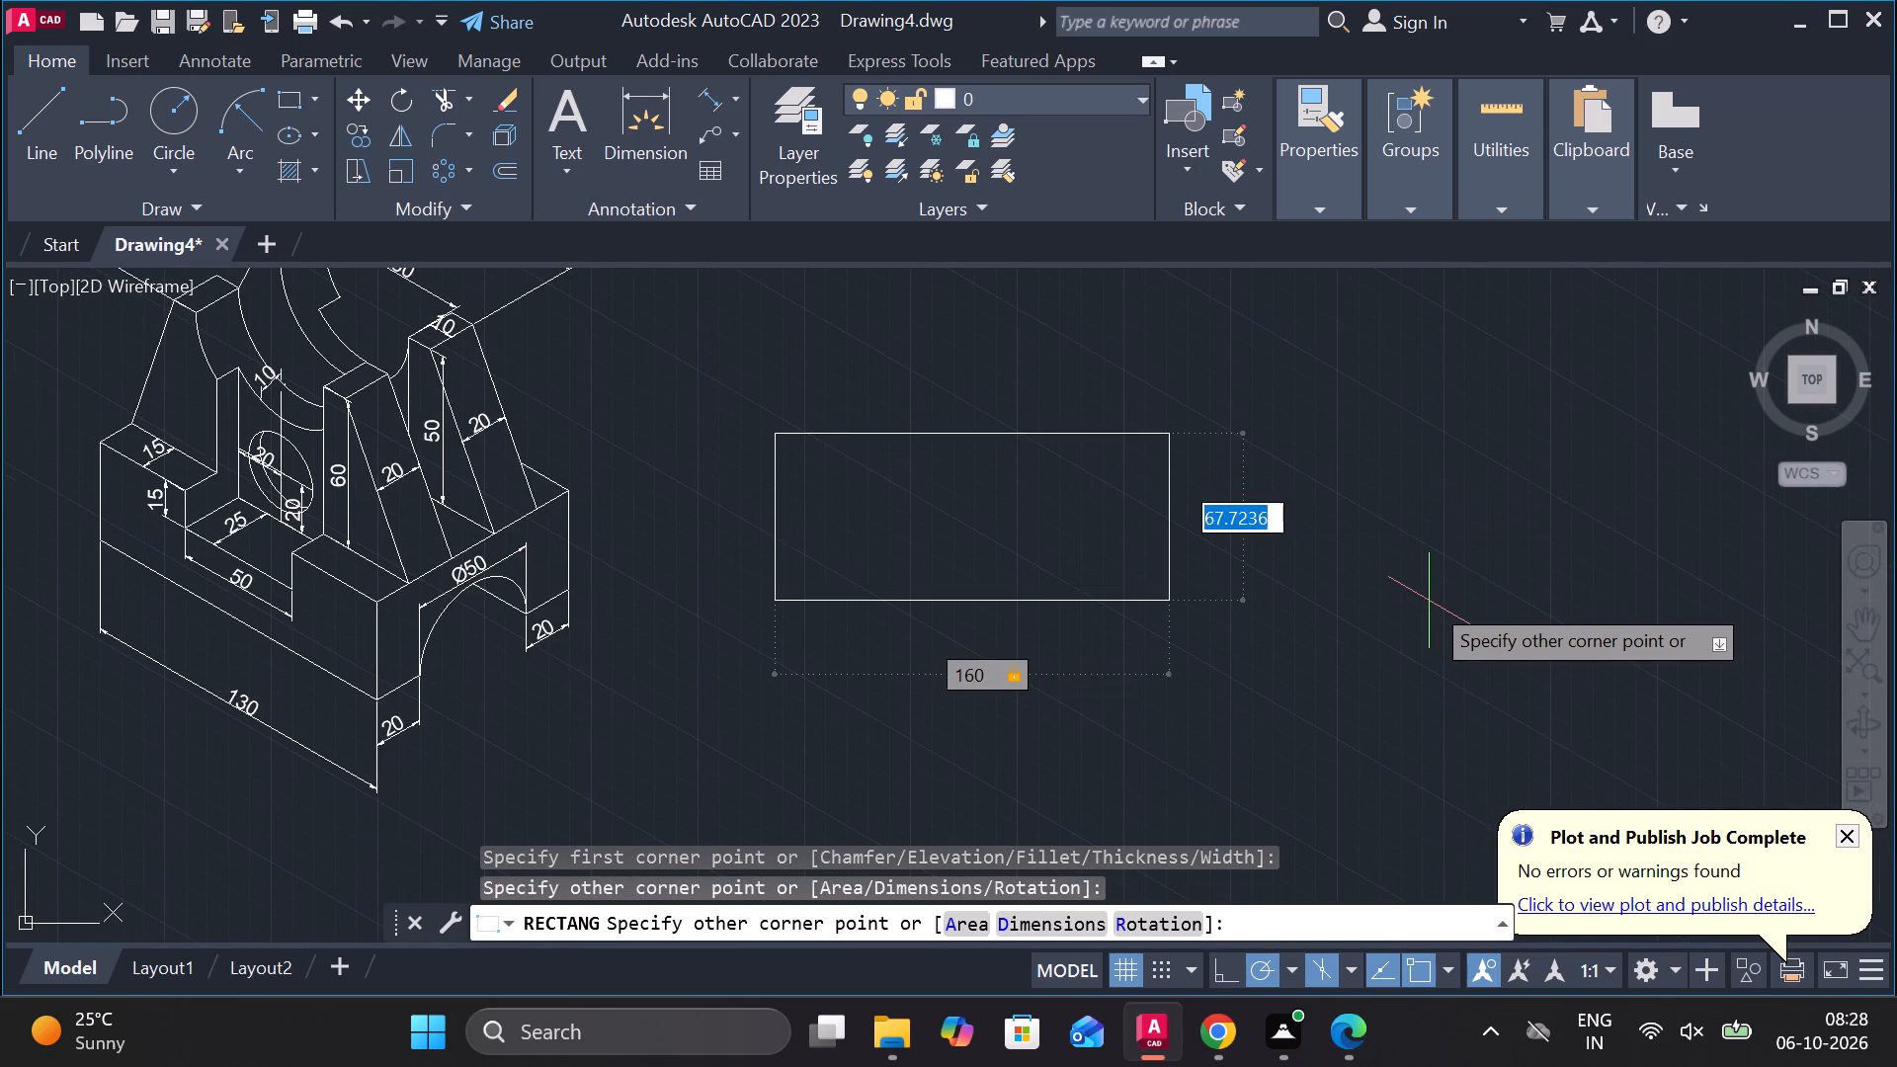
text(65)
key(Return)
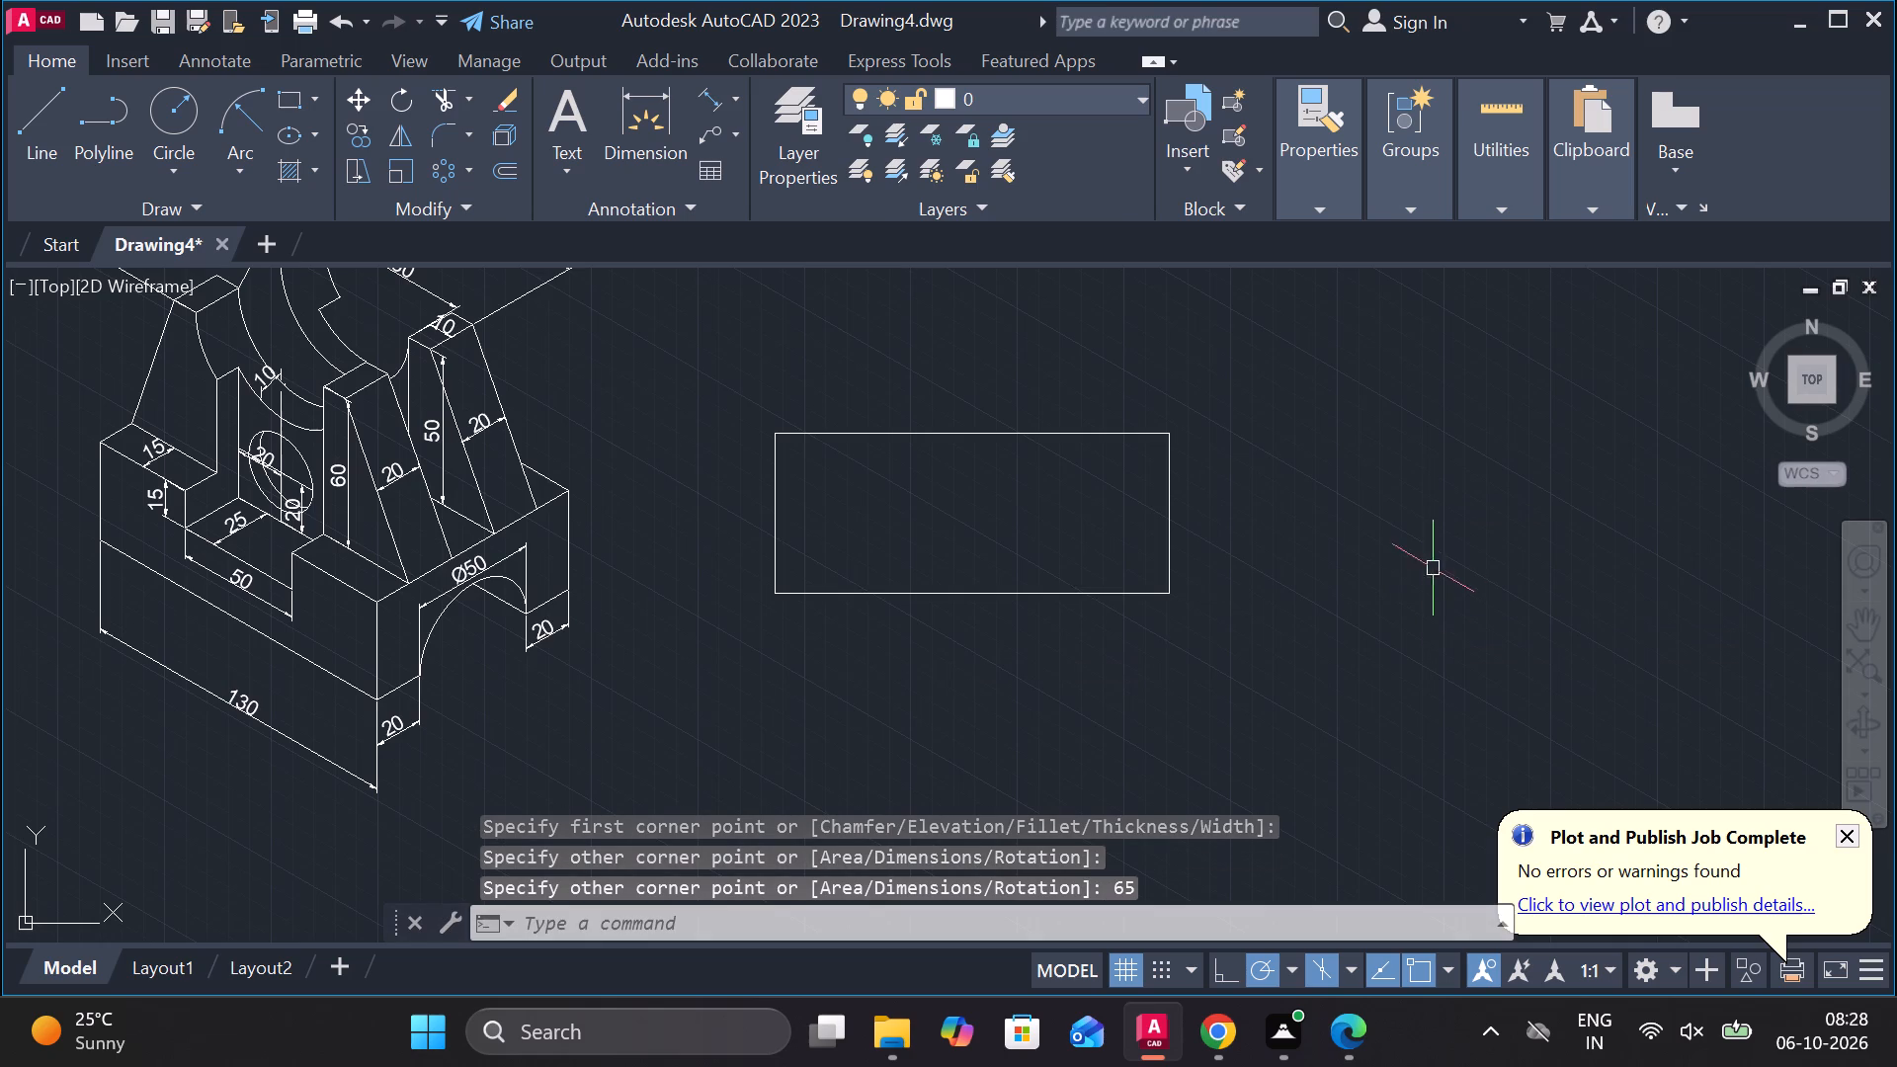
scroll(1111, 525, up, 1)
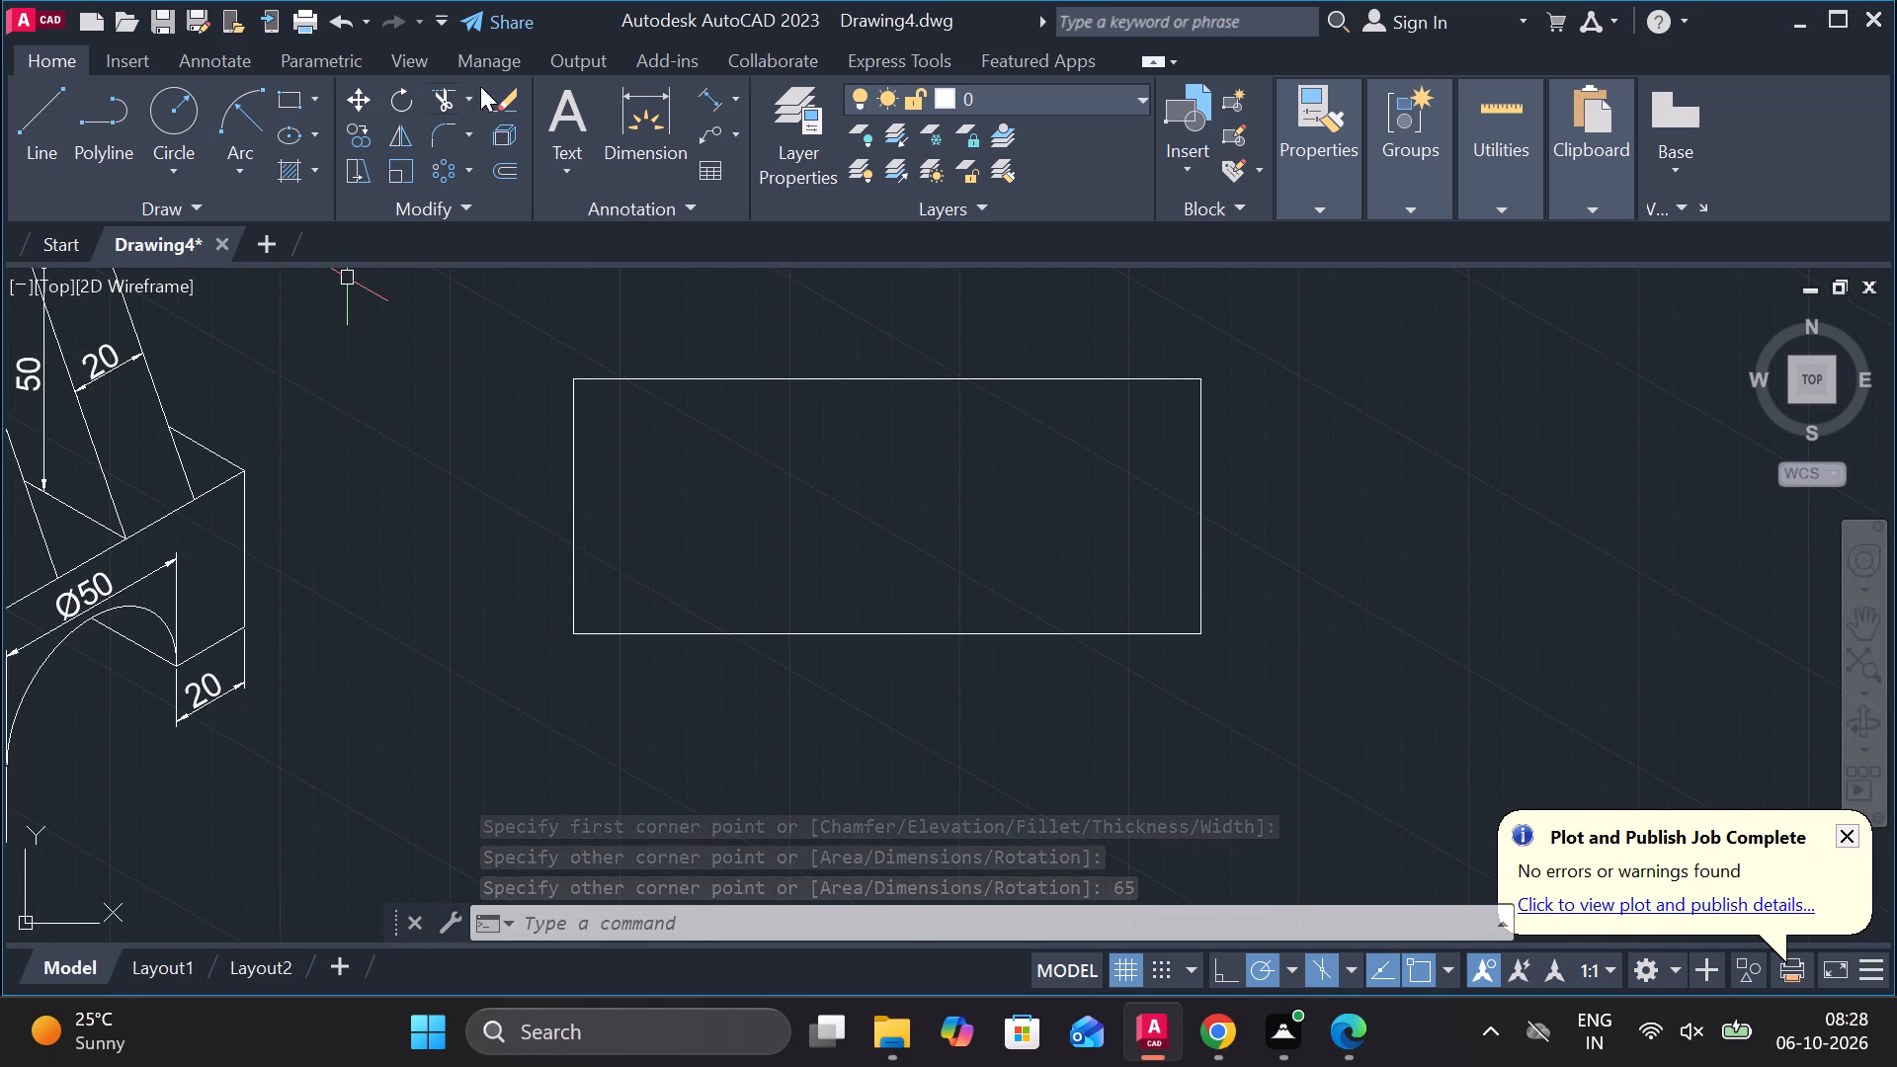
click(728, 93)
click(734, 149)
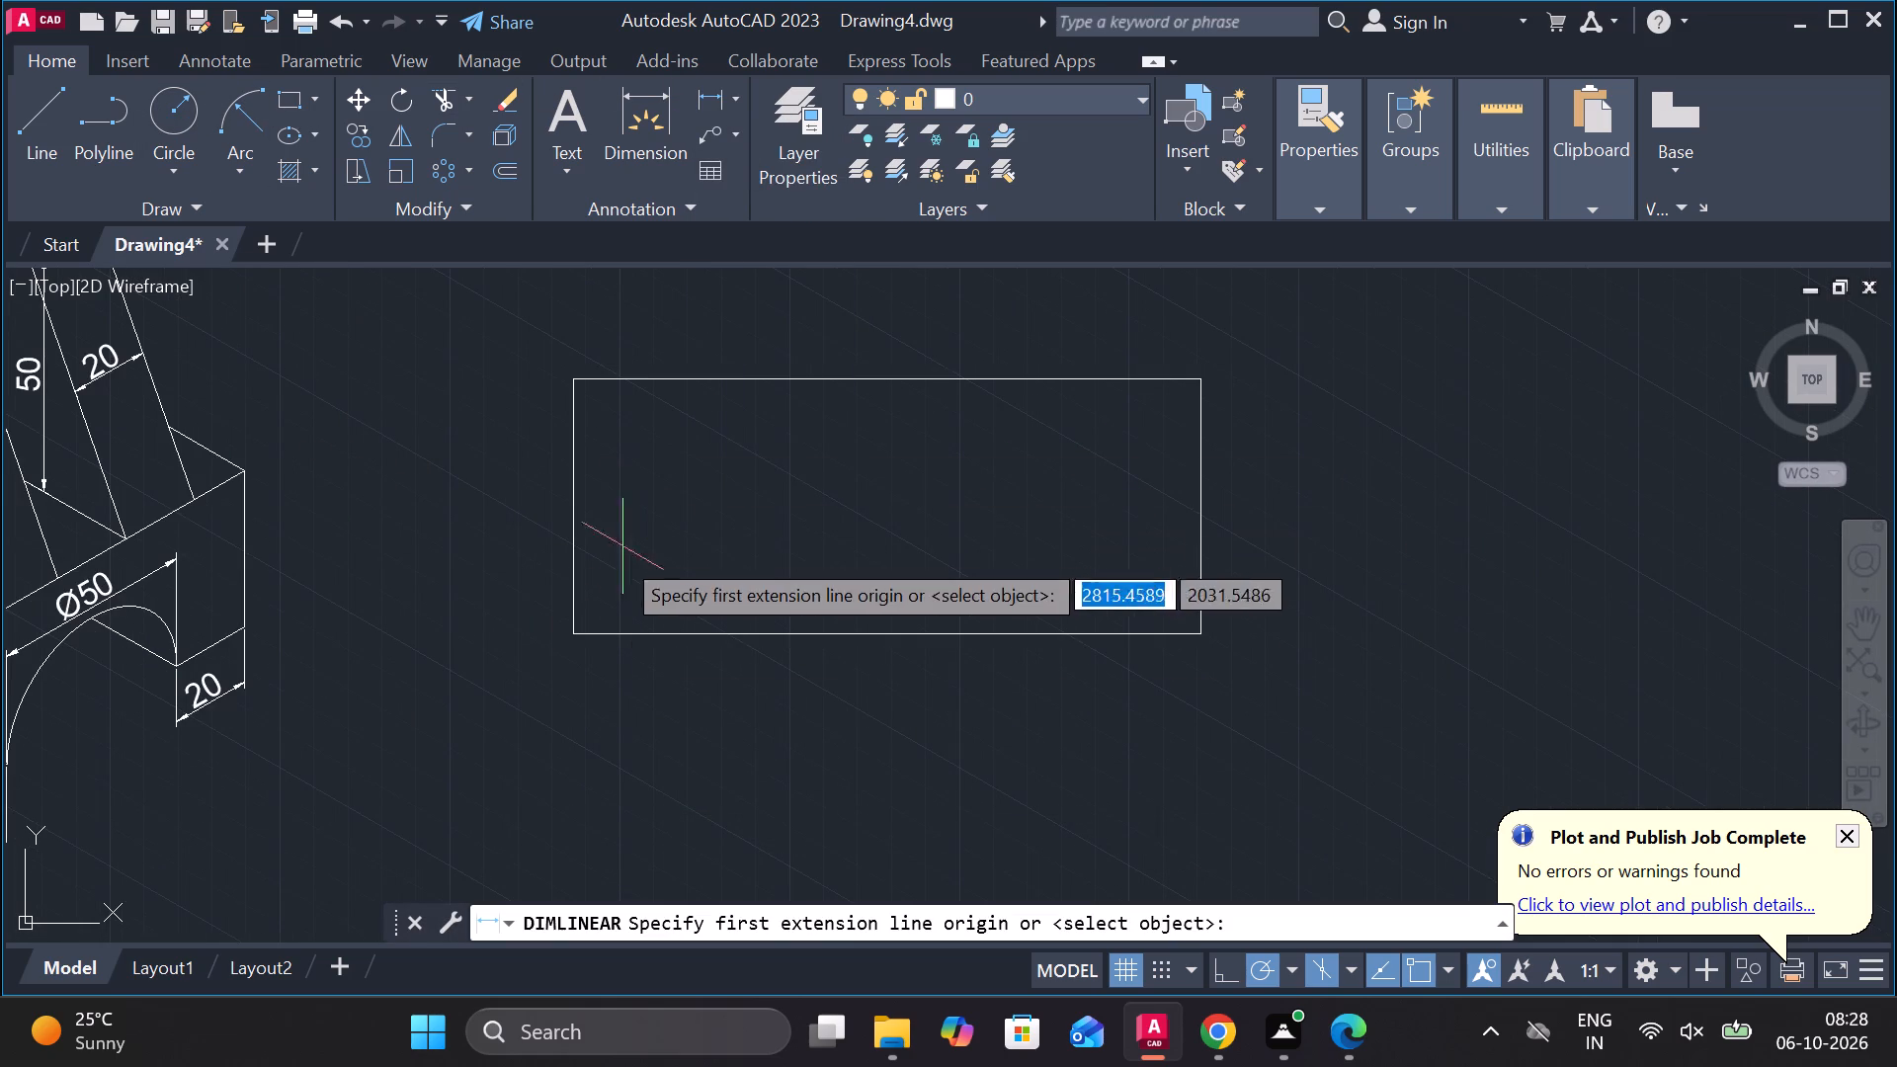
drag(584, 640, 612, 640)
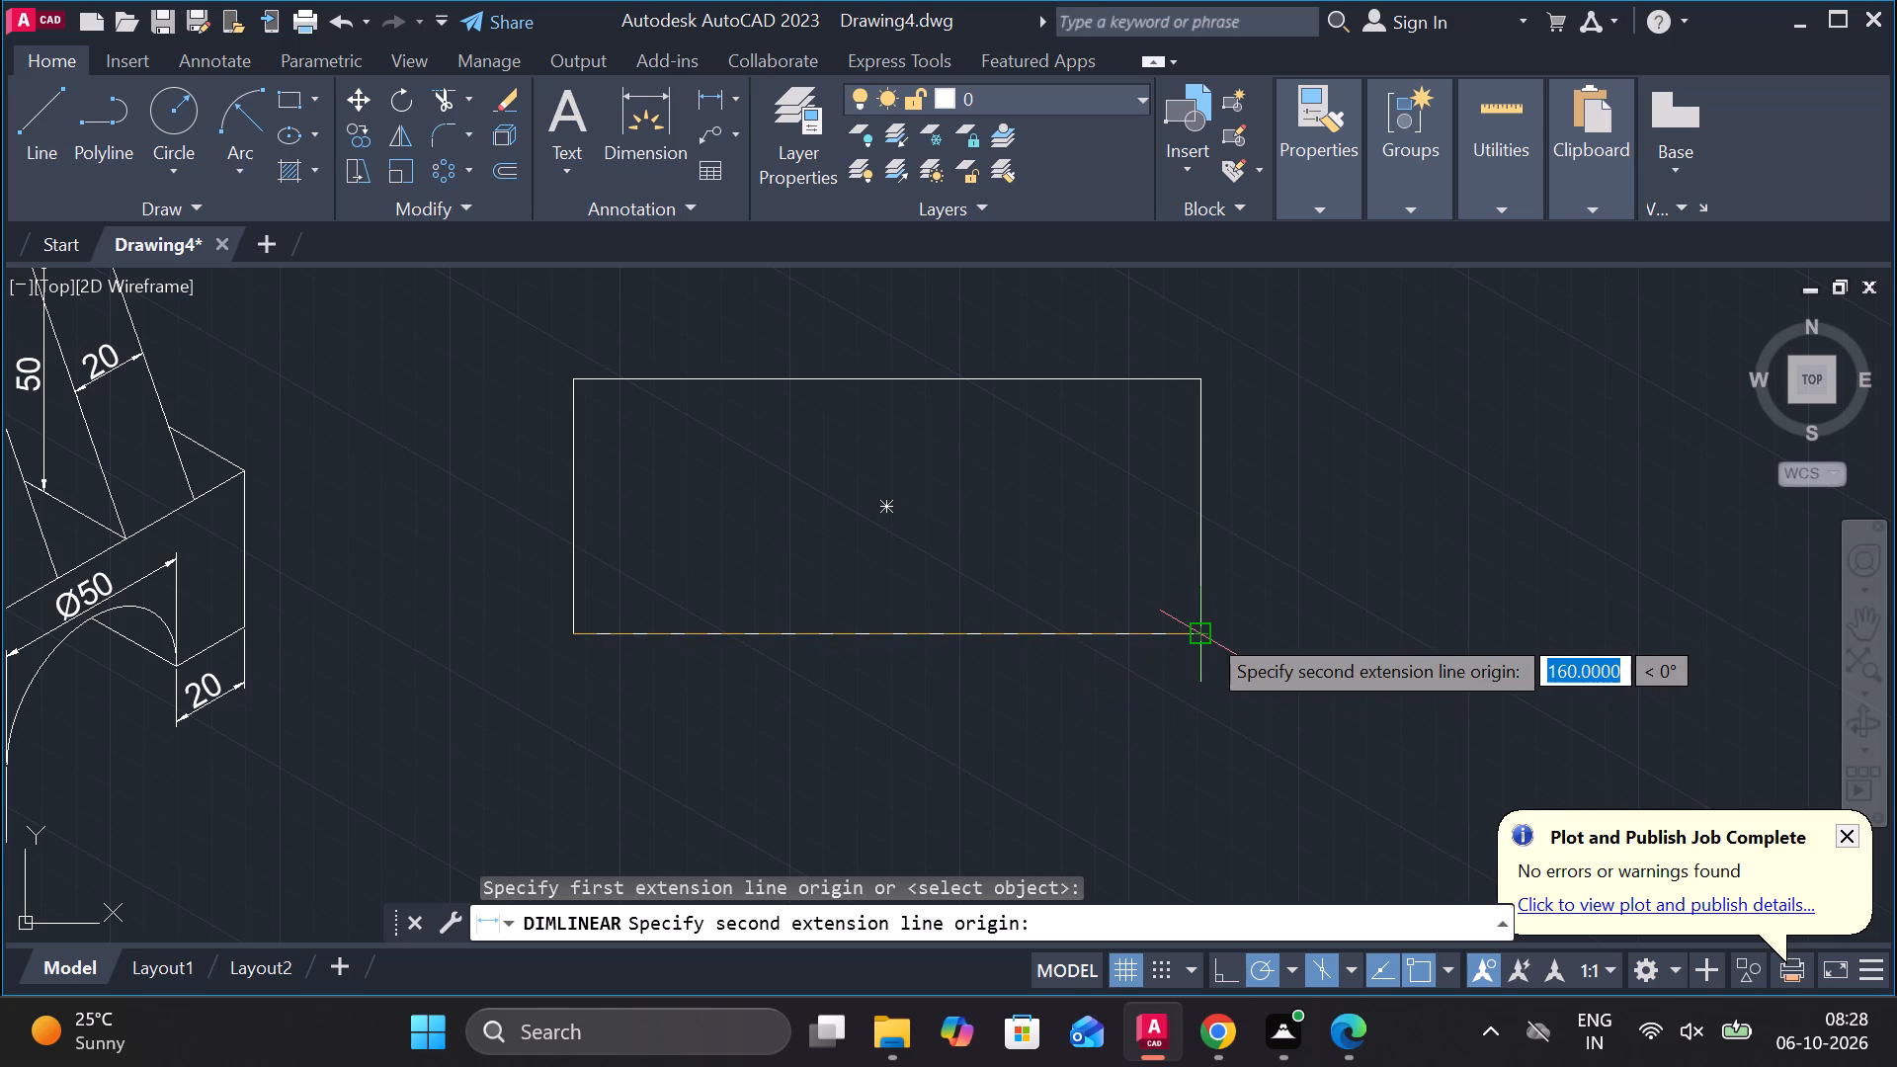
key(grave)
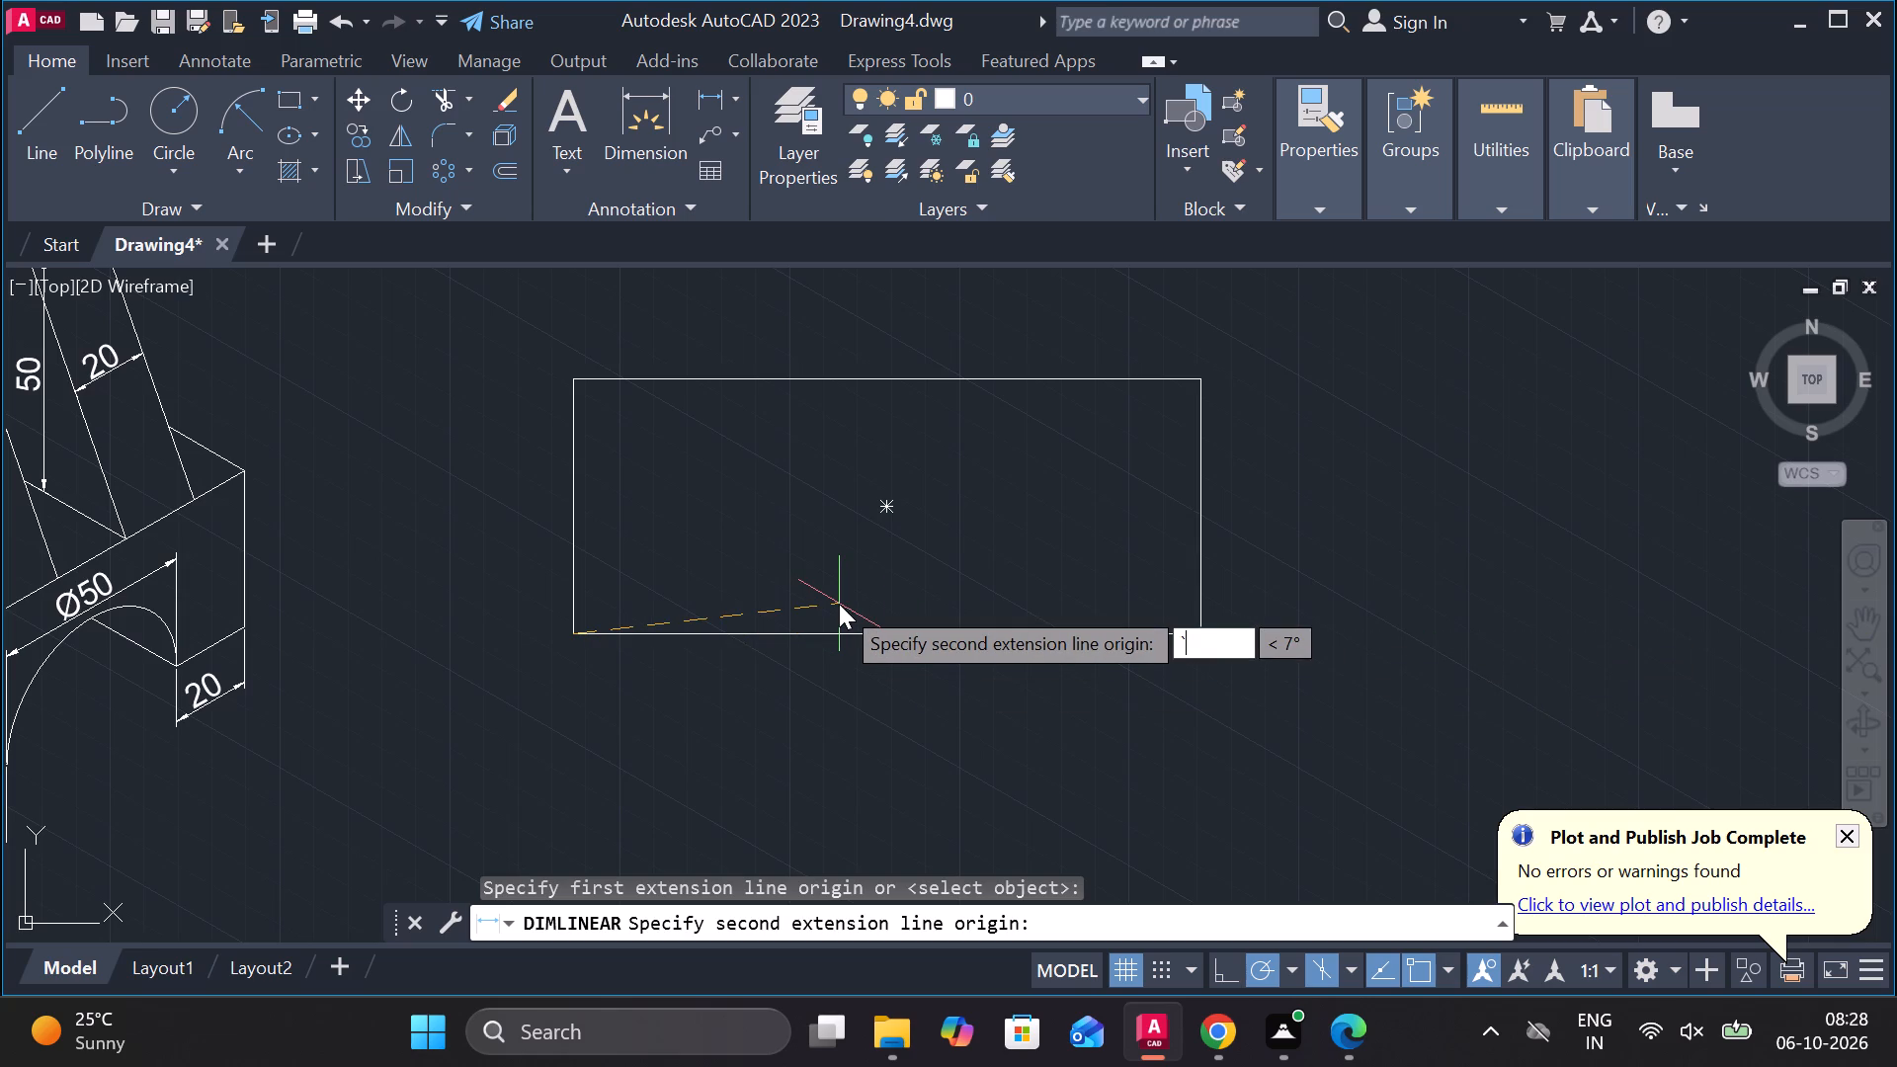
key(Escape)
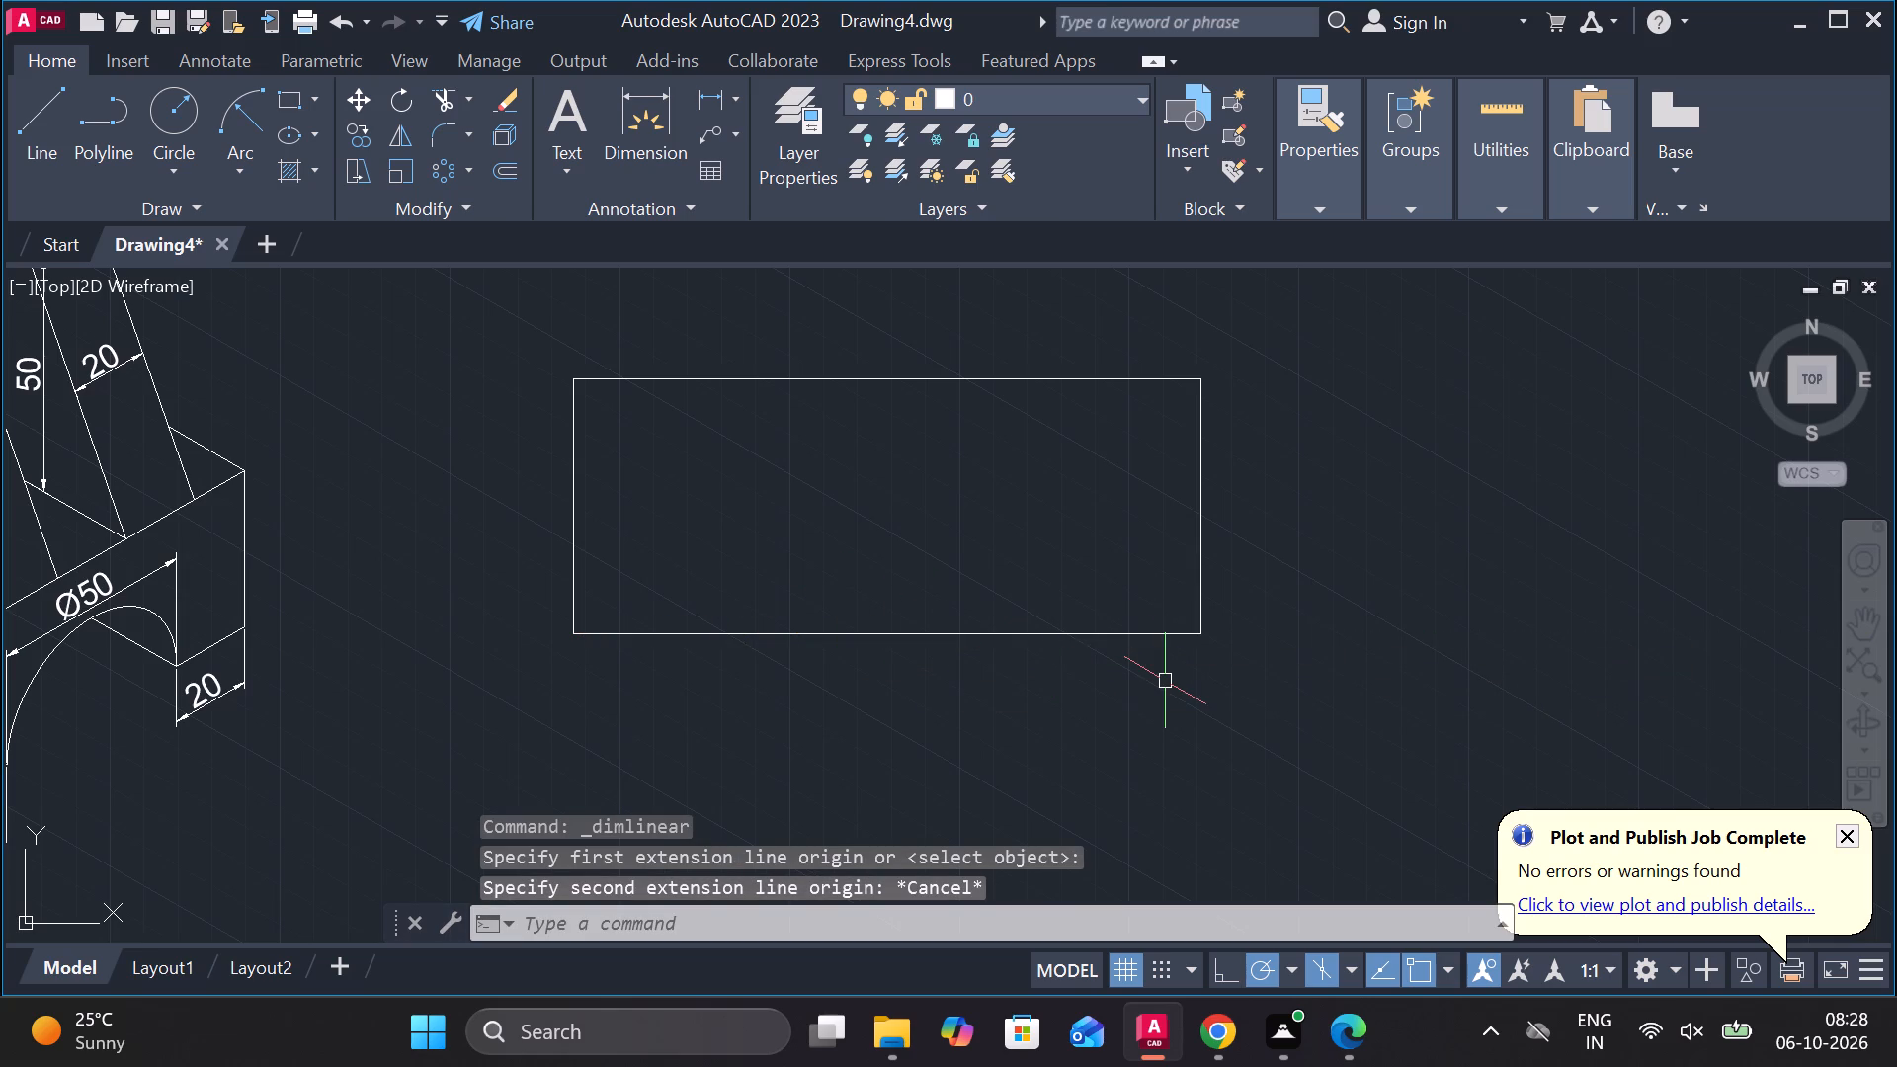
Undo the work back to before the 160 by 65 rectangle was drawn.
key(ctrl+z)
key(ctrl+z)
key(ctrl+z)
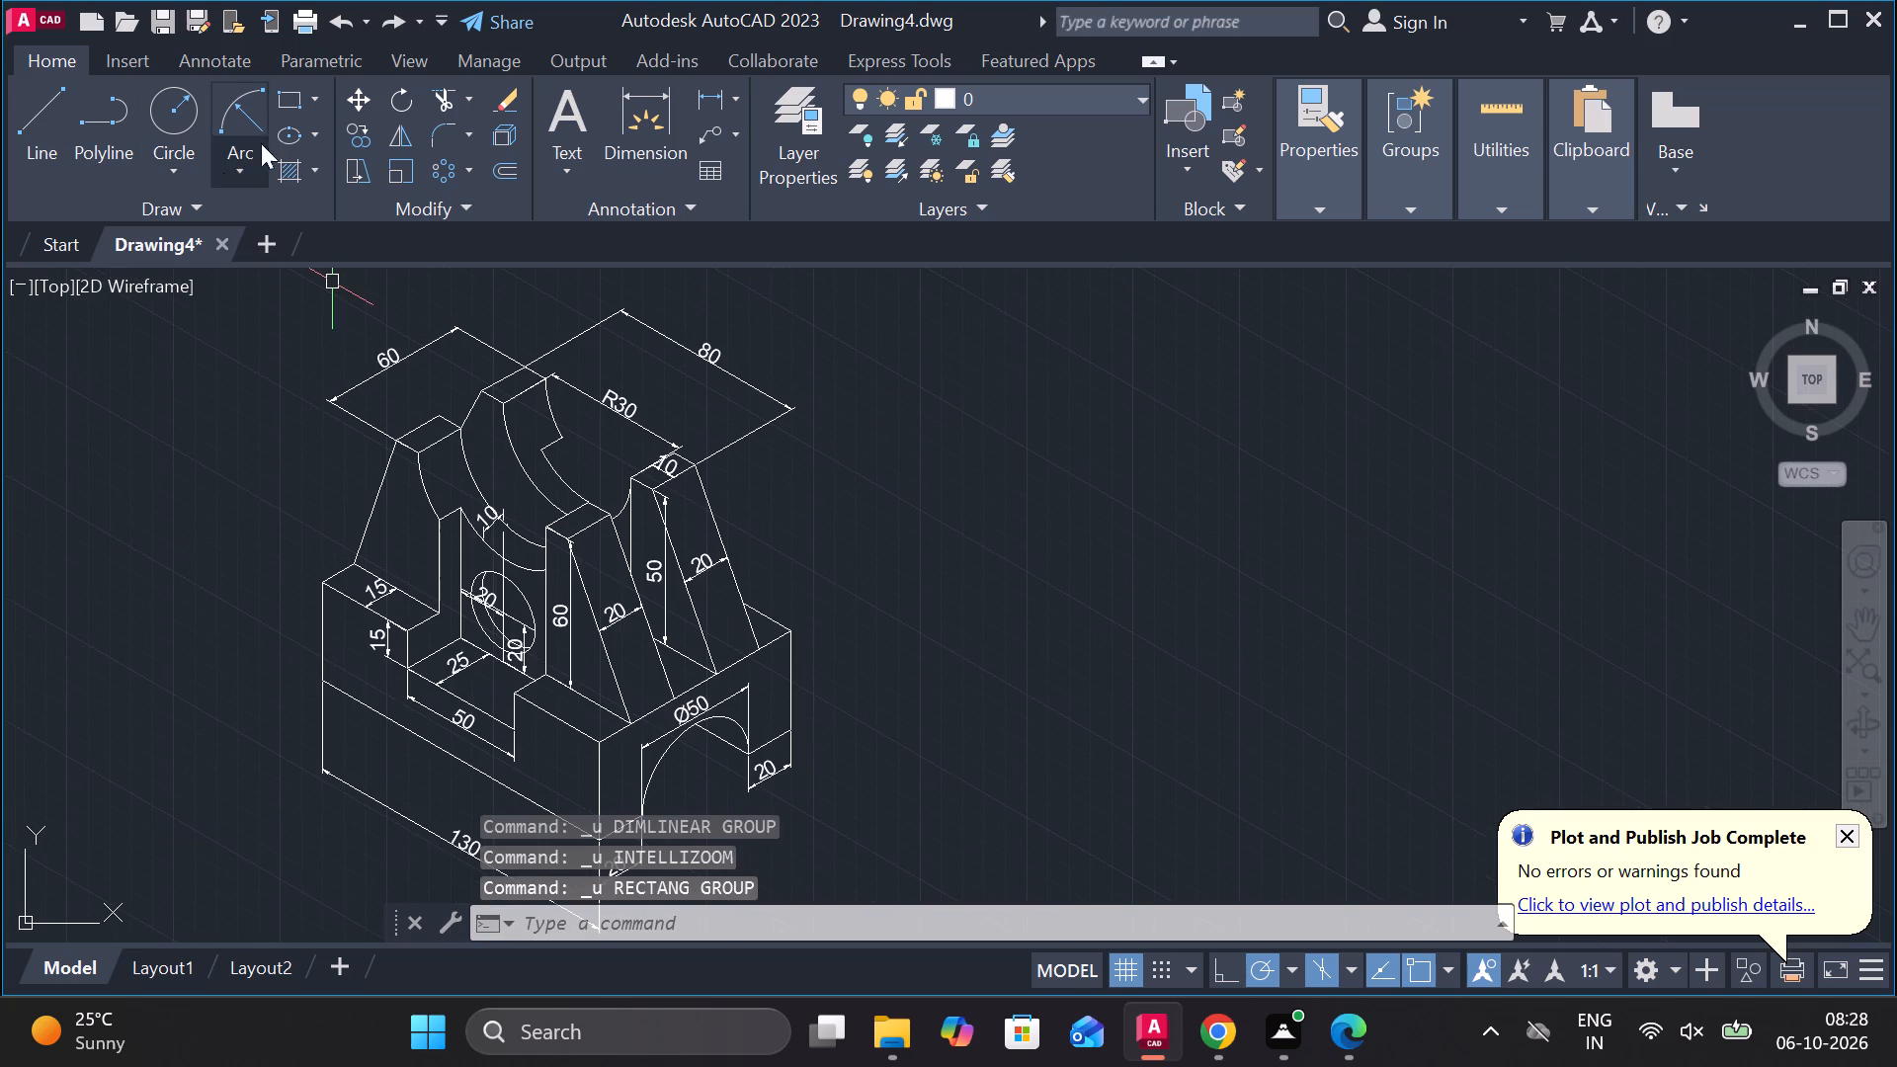
Draw a 190 by 65 rectangle in the empty area beside the isometric support block.
click(287, 102)
drag(1087, 425, 1089, 425)
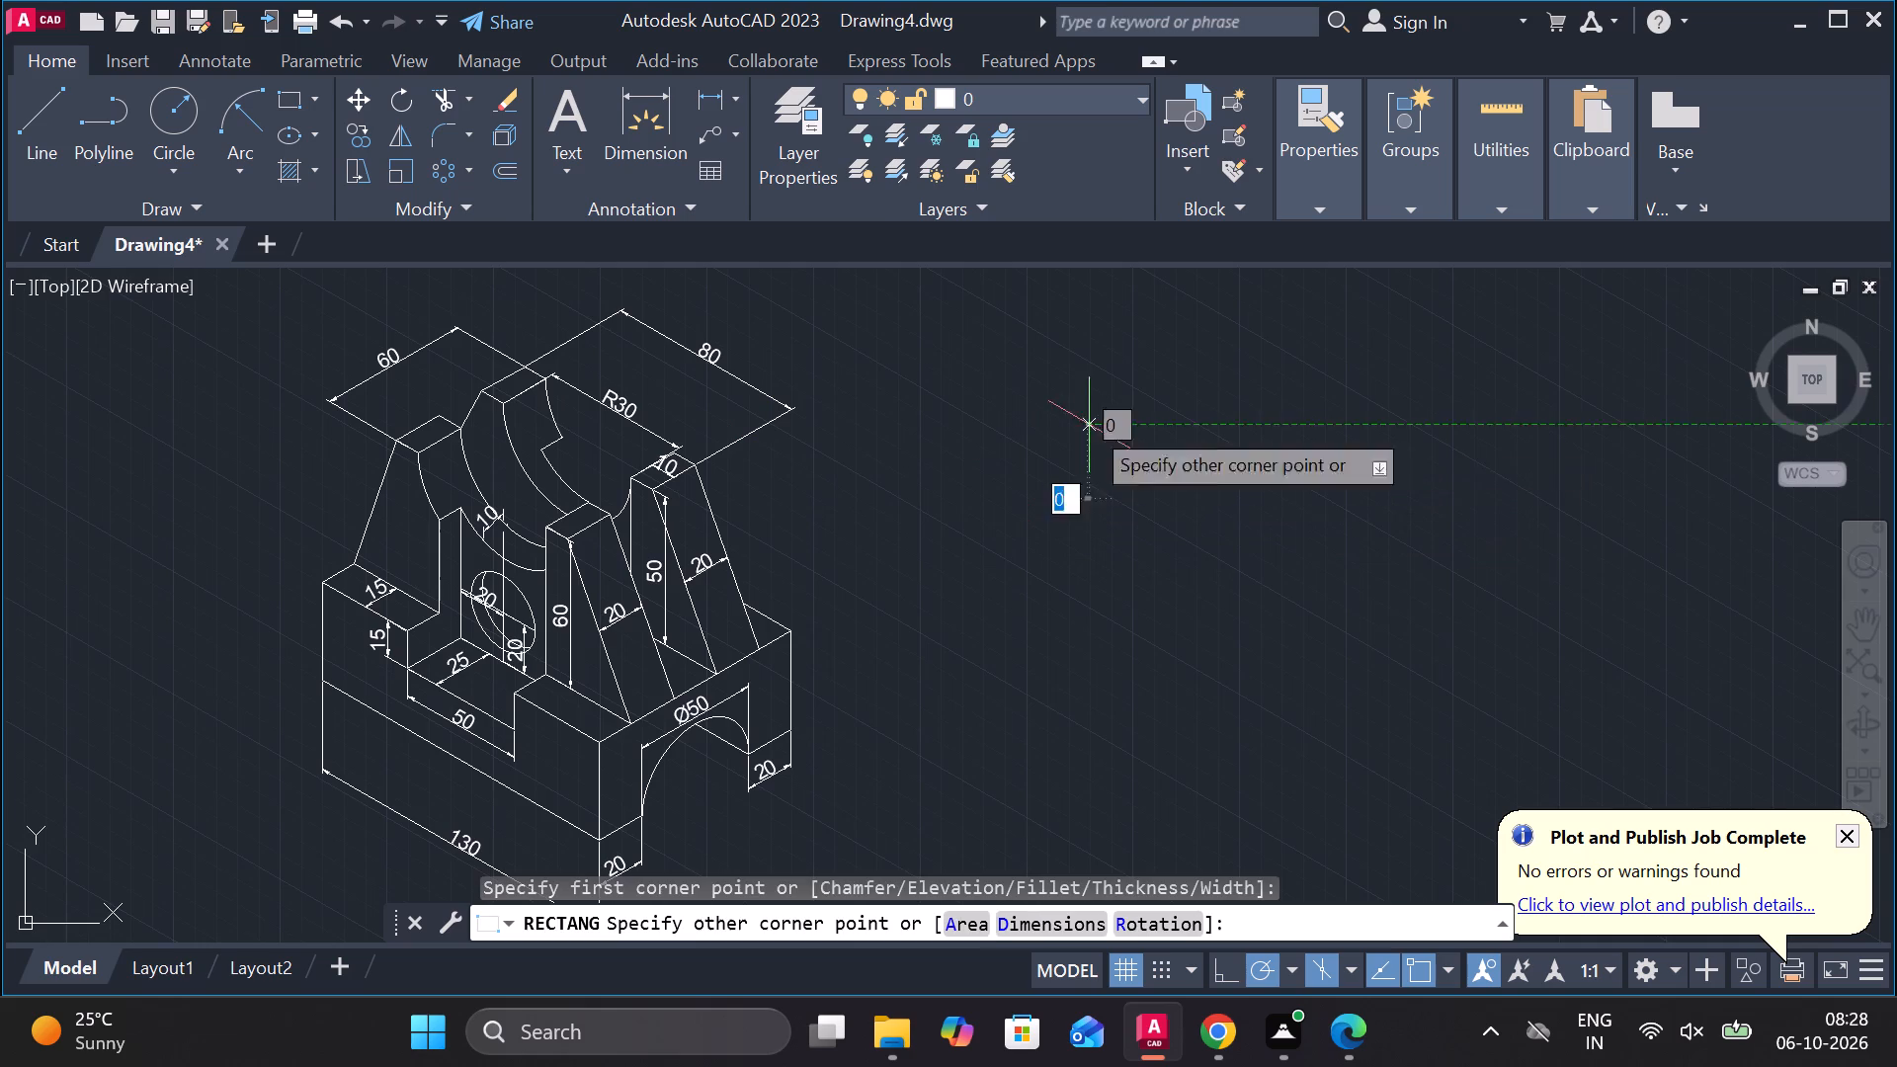
drag(1089, 425, 1115, 454)
text(190)
key(Tab)
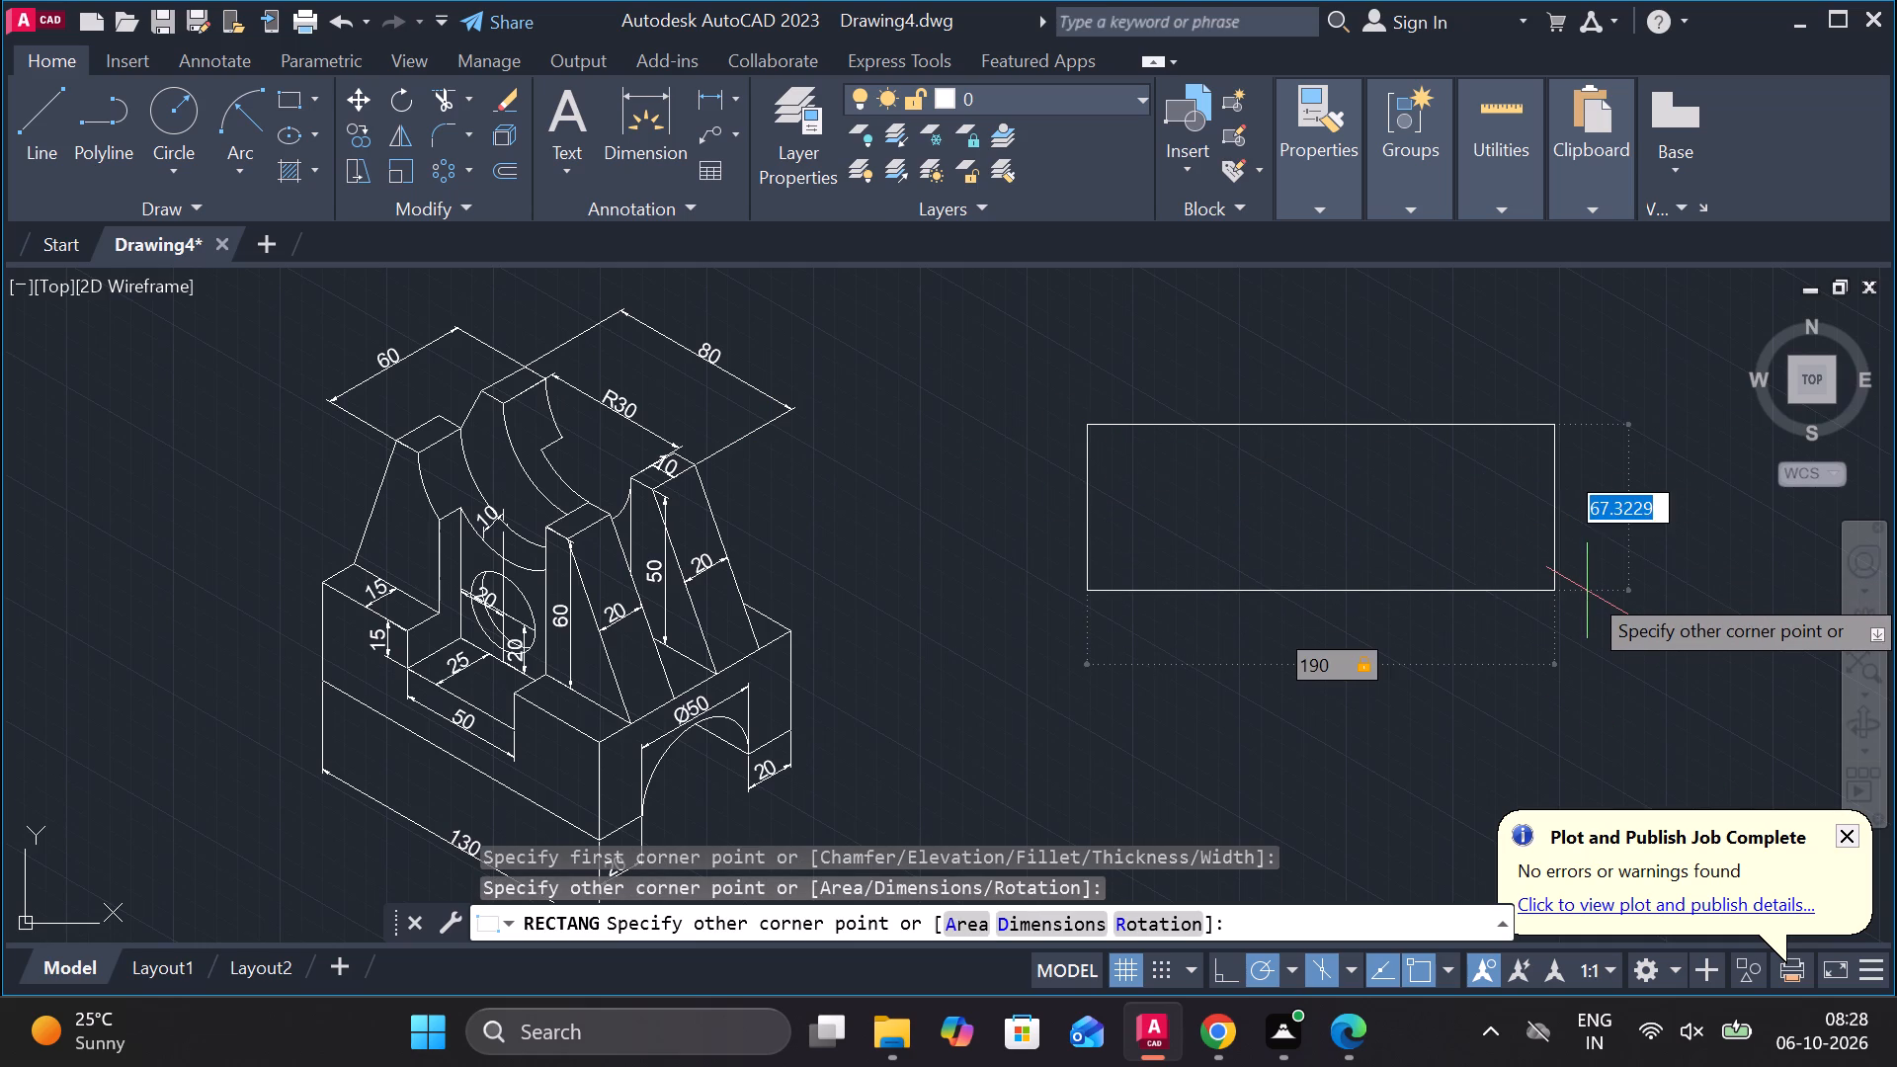
text(65)
key(Return)
Explode the 190 by 65 rectangle into separate lines.
click(1587, 591)
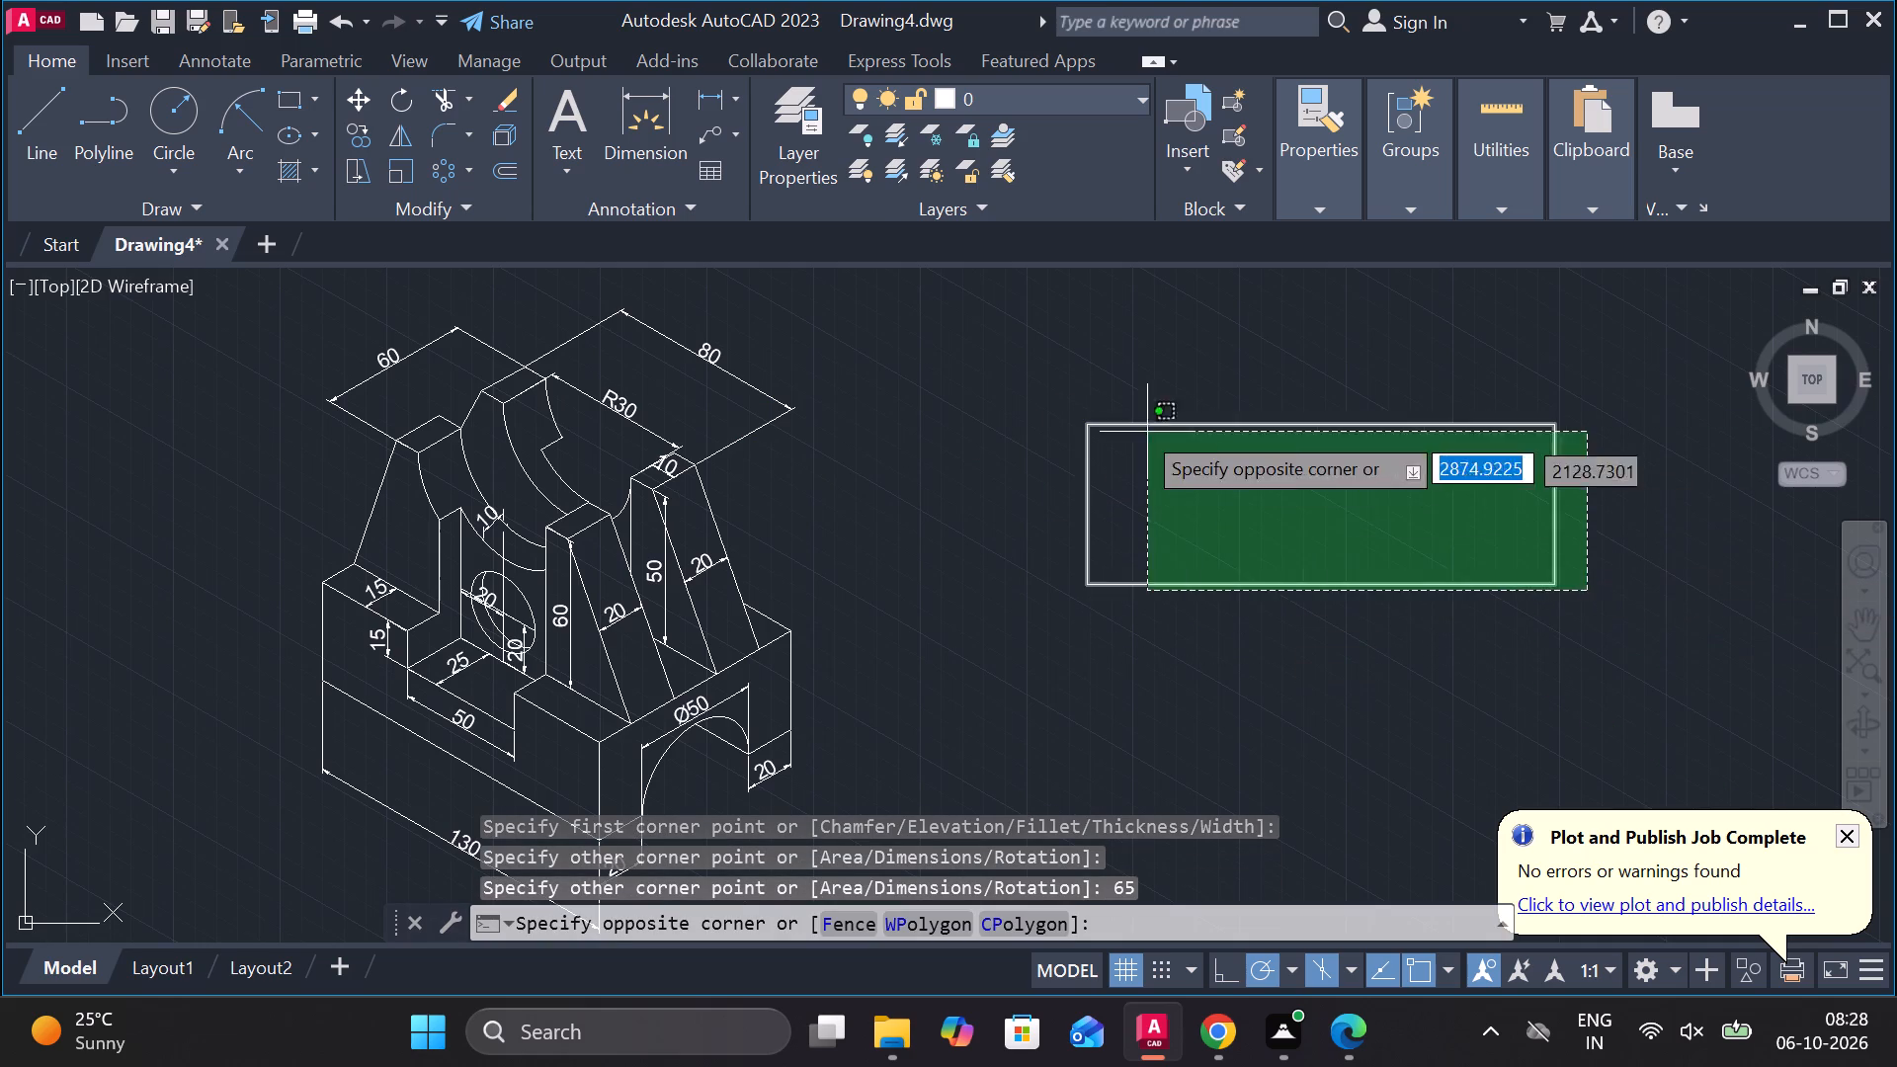
click(992, 376)
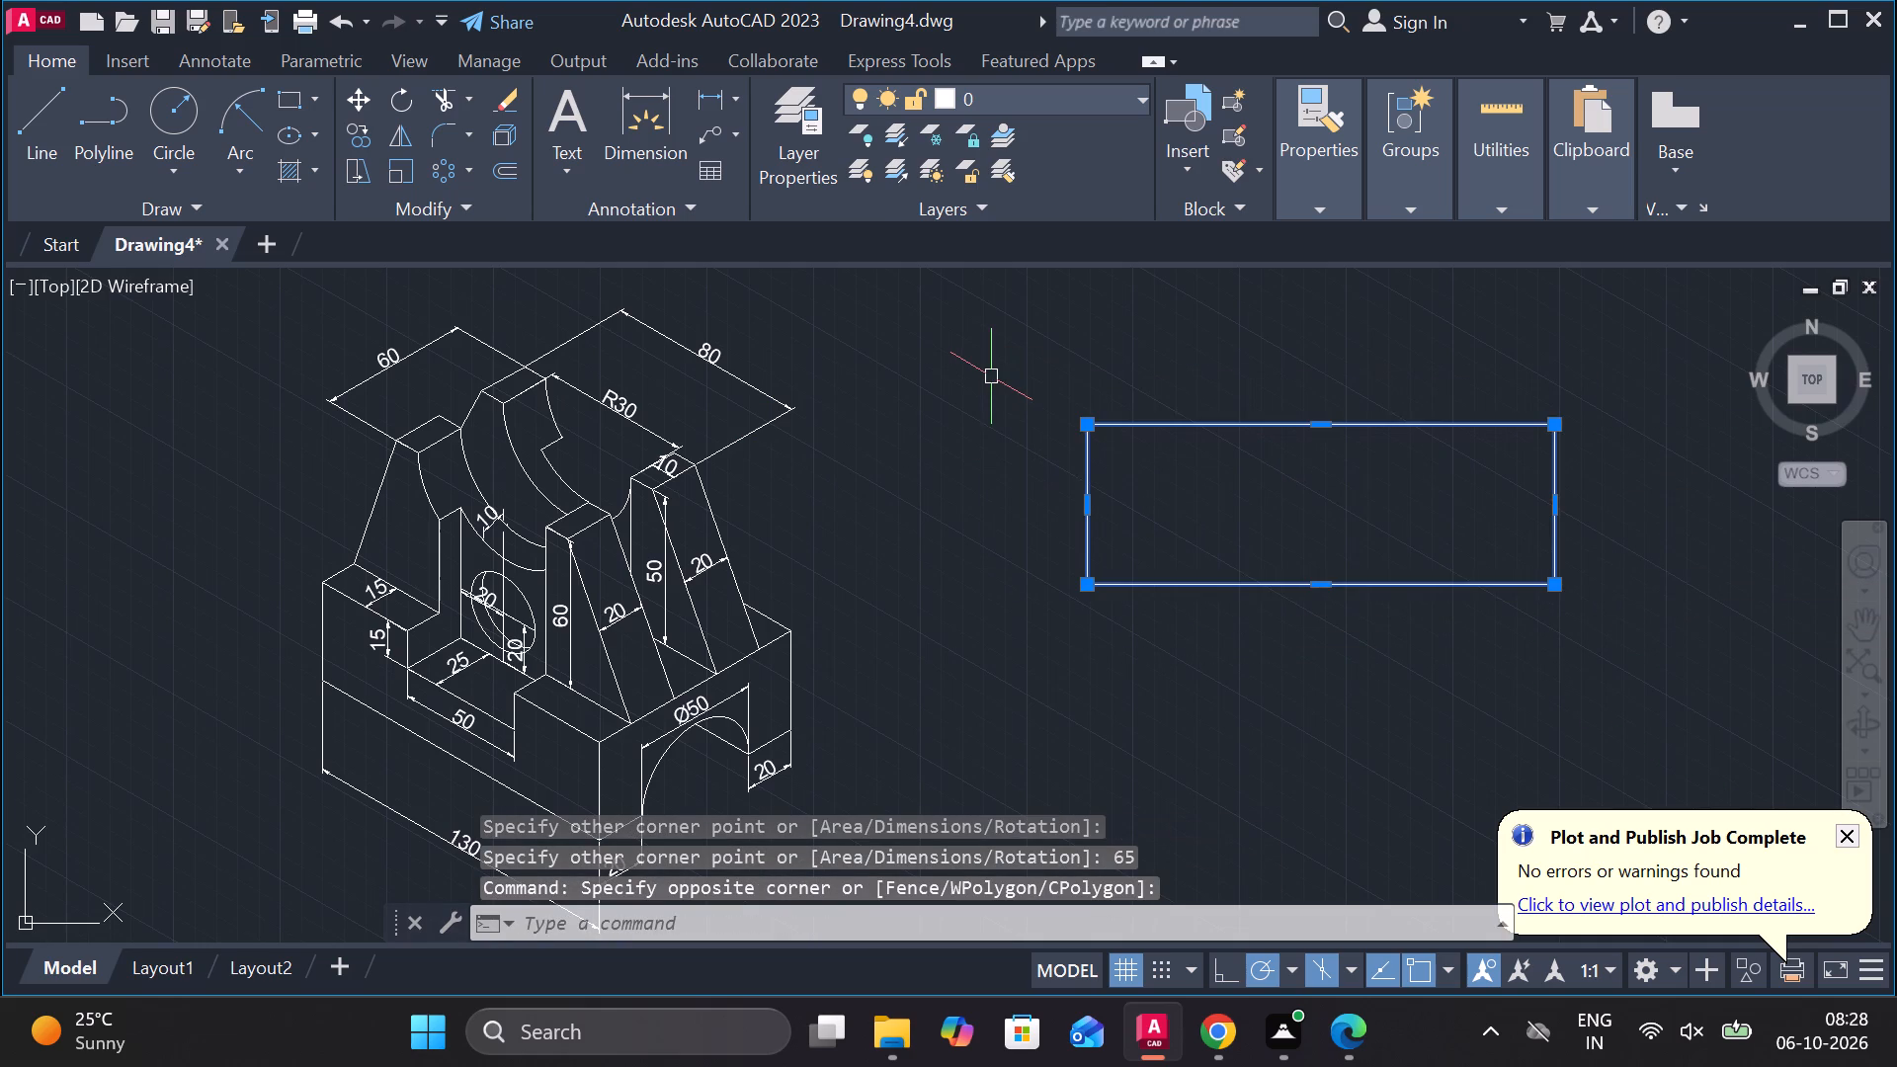
text(EX)
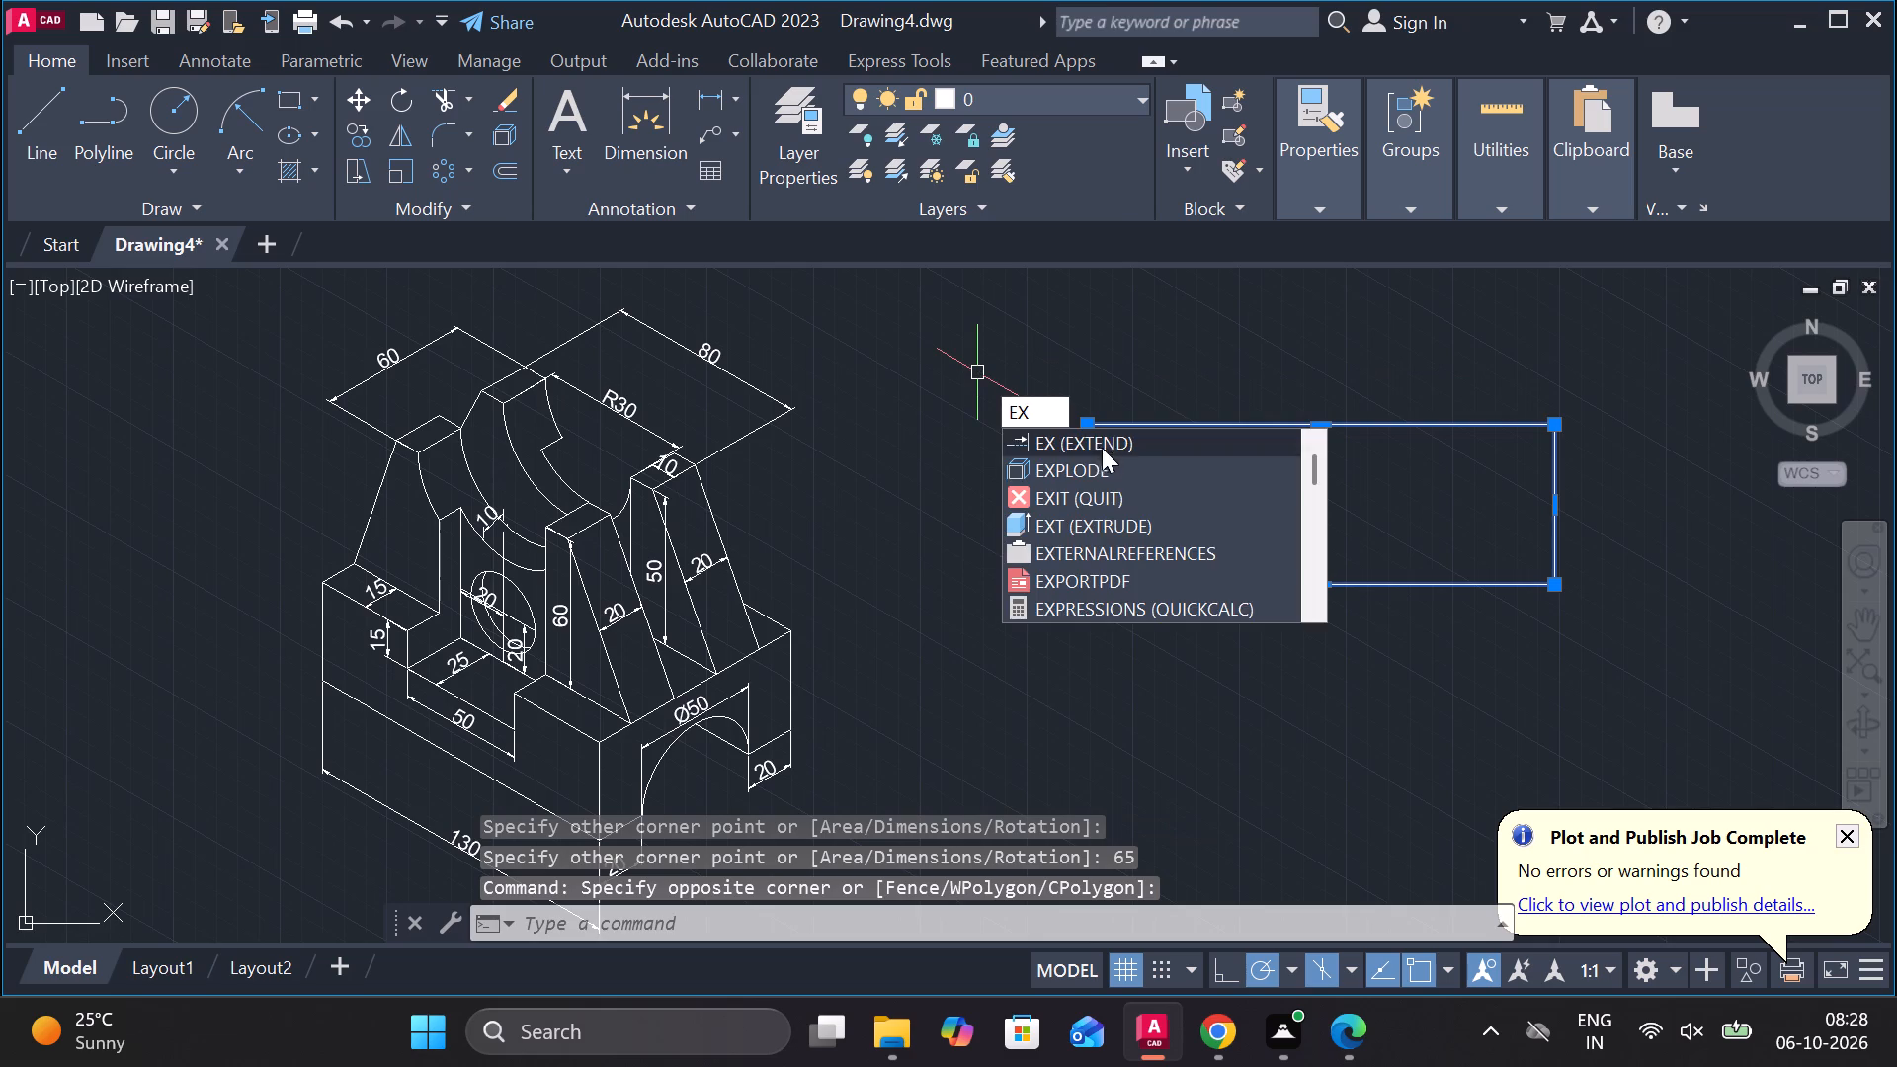
click(1104, 463)
Offset the rectangle's right edge inward three times in succession, 25 apart, to form three columns.
middle_drag(1137, 420, 896, 429)
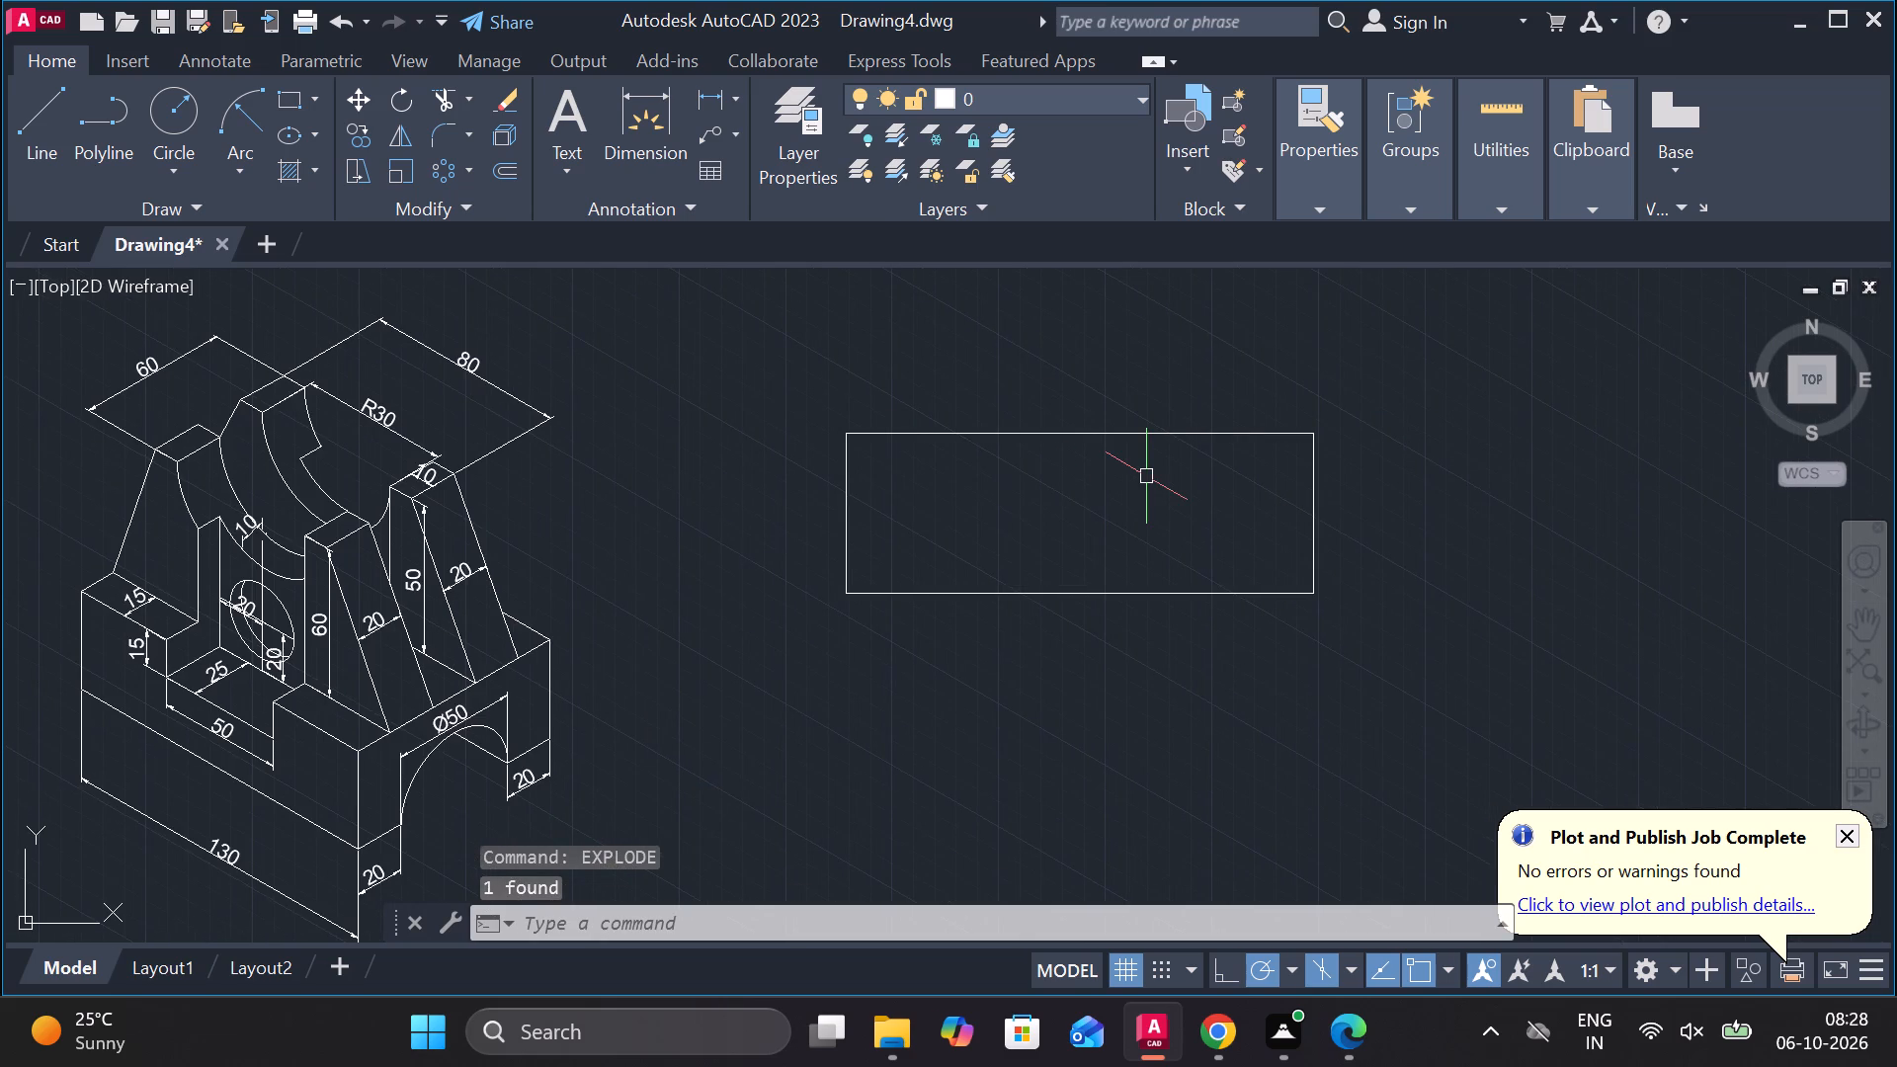
key(o)
key(Return)
key(Return)
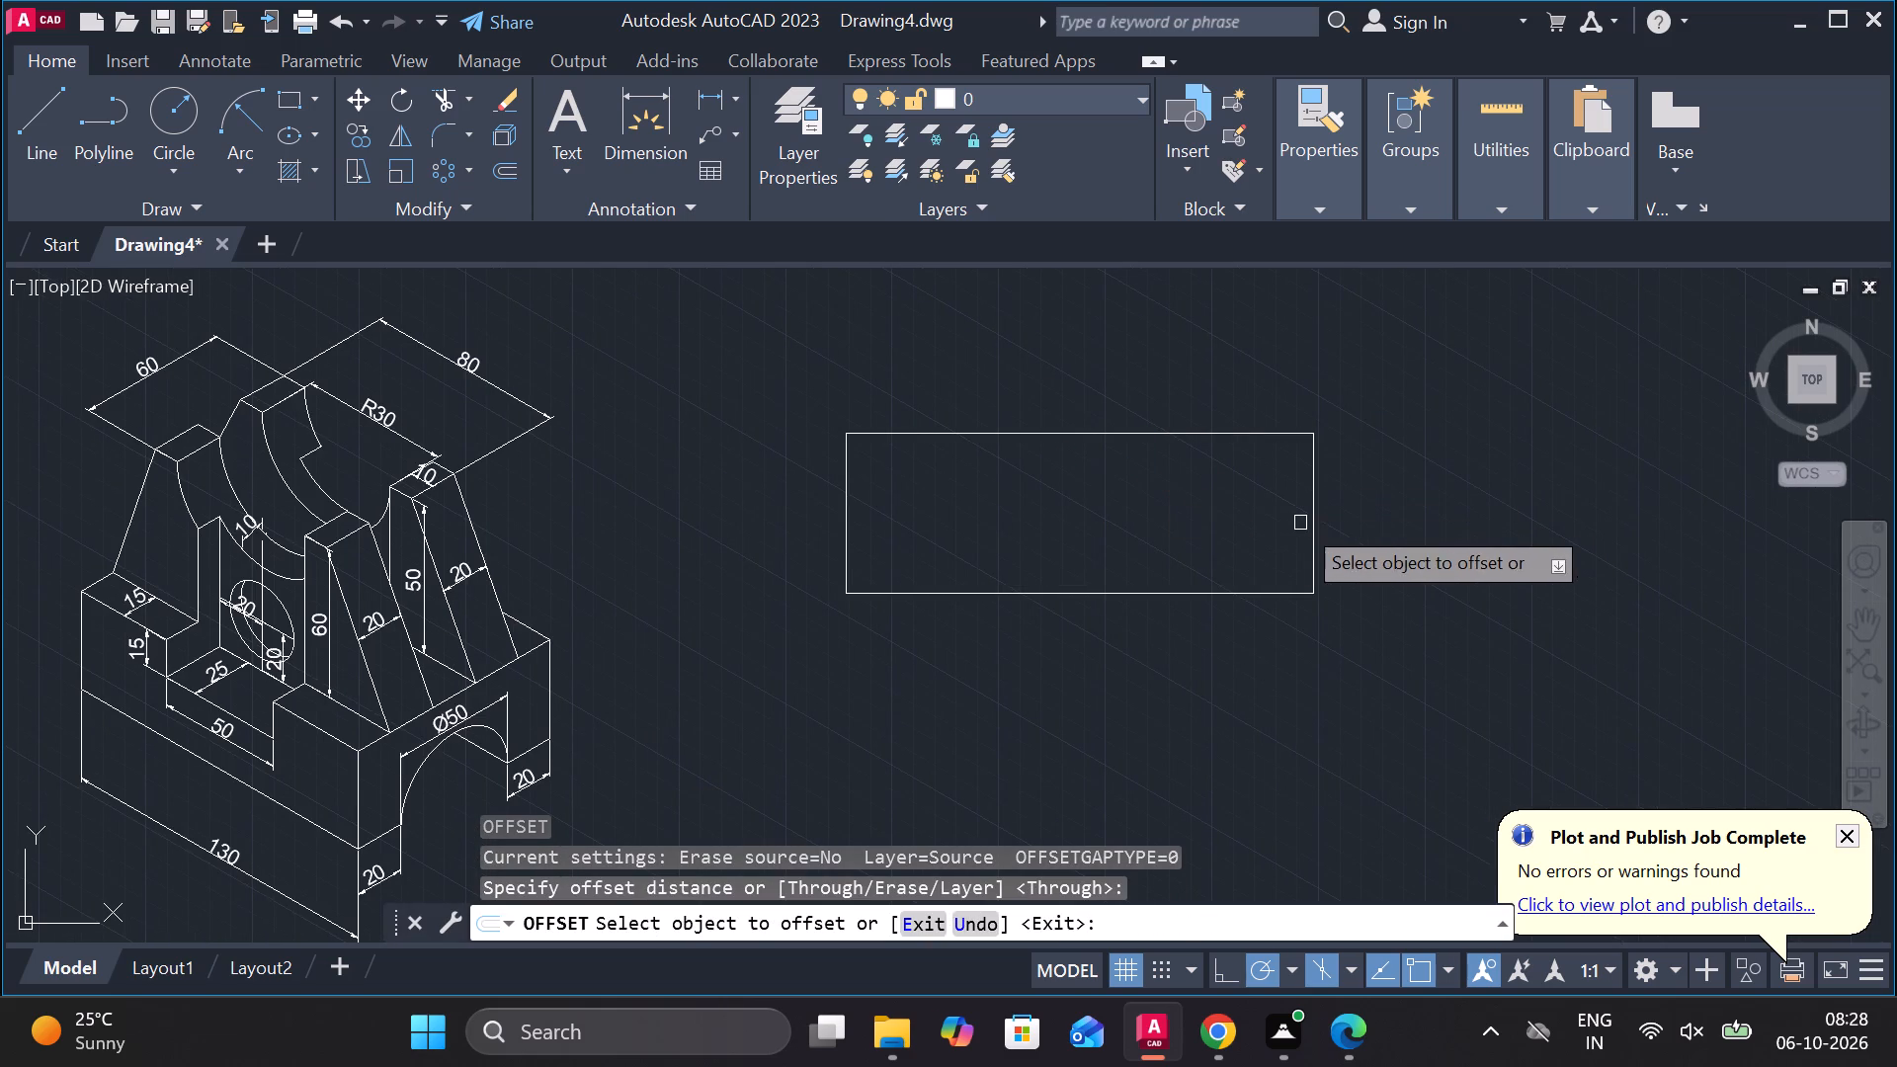
click(1308, 505)
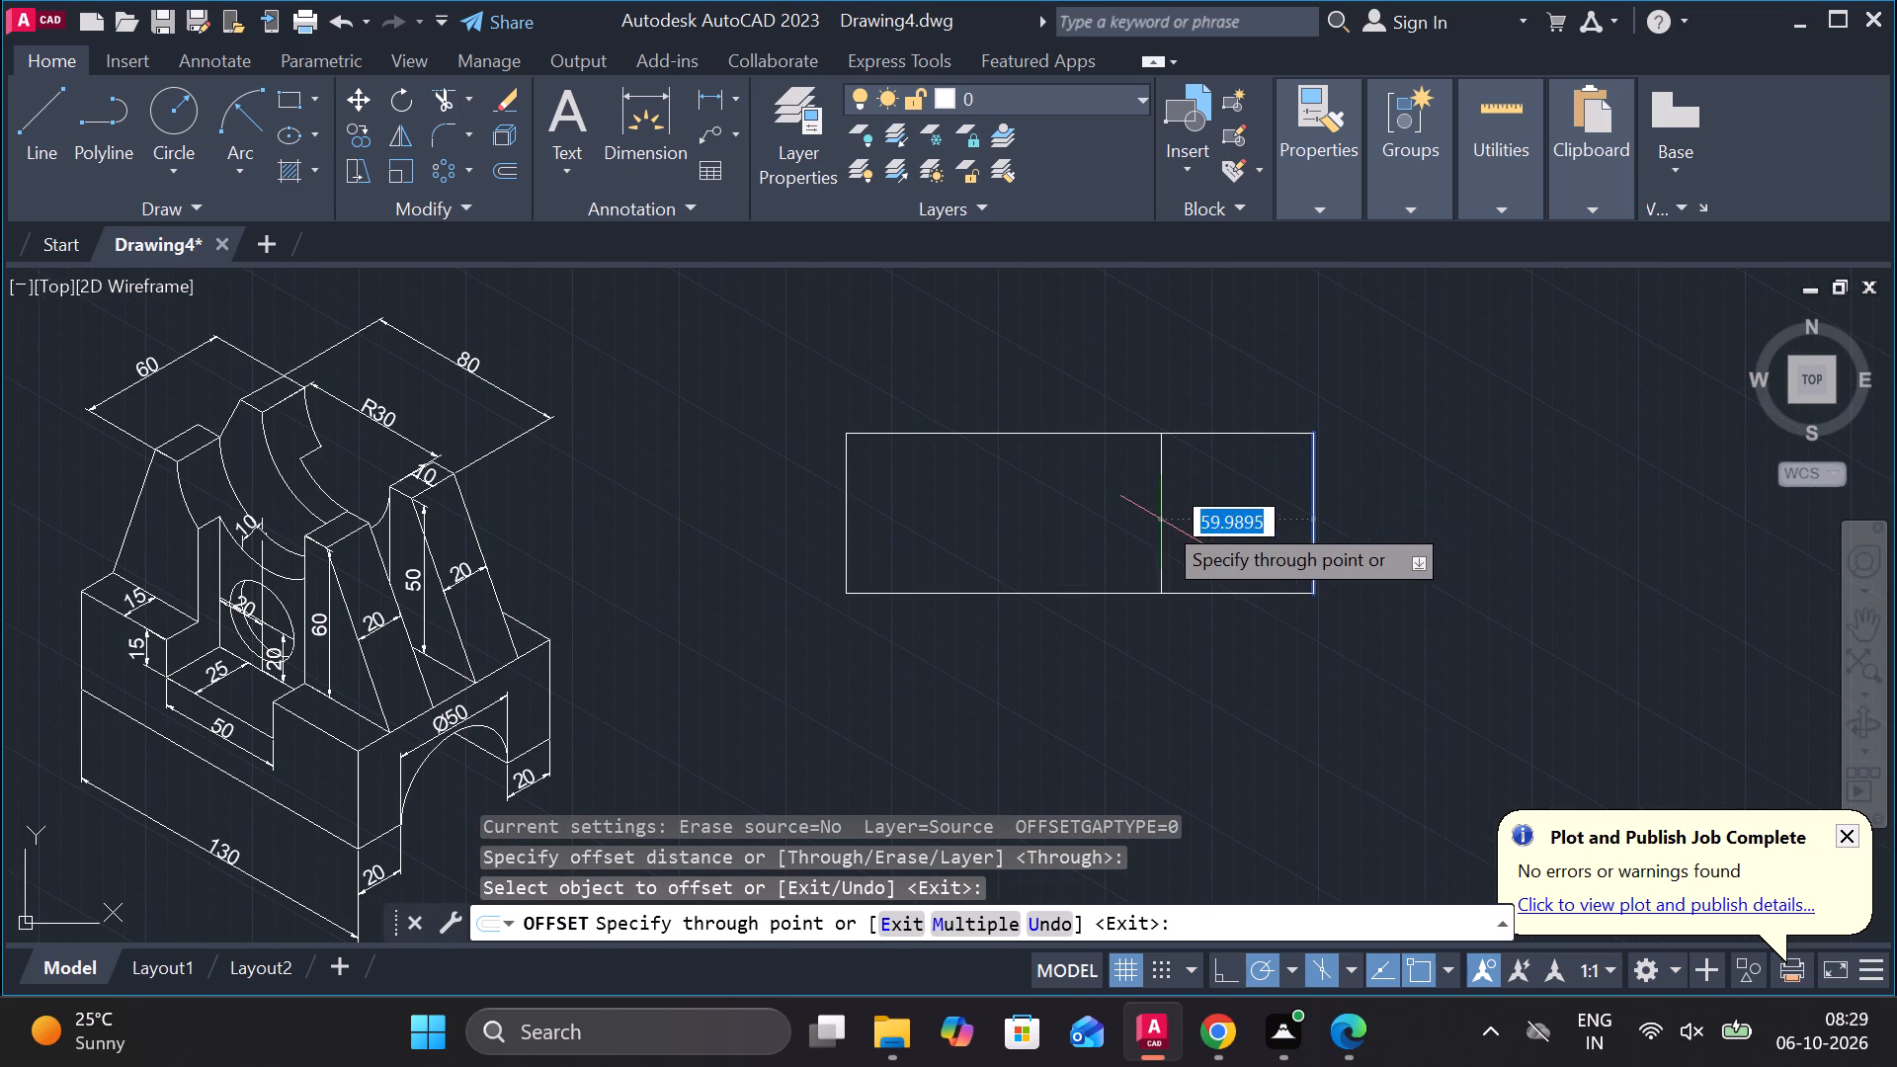
text(25)
key(space)
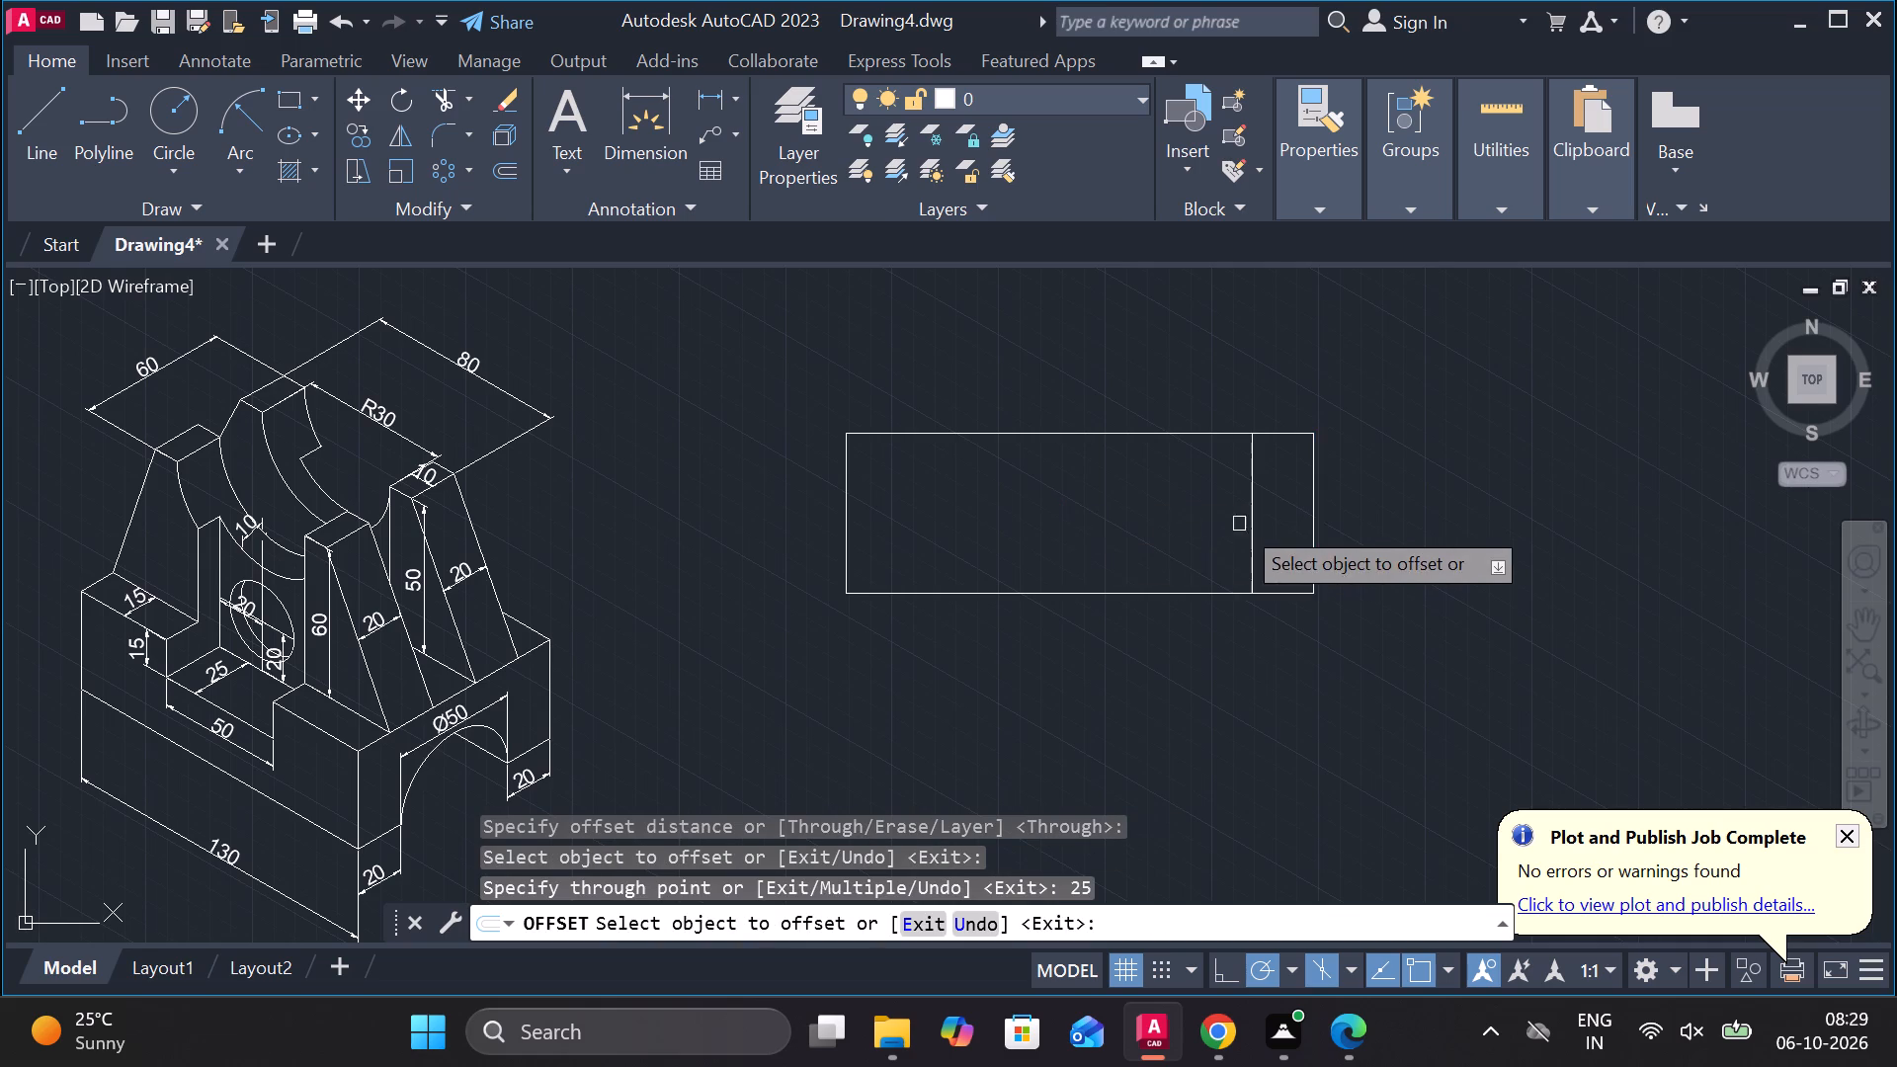
click(1255, 515)
text(25)
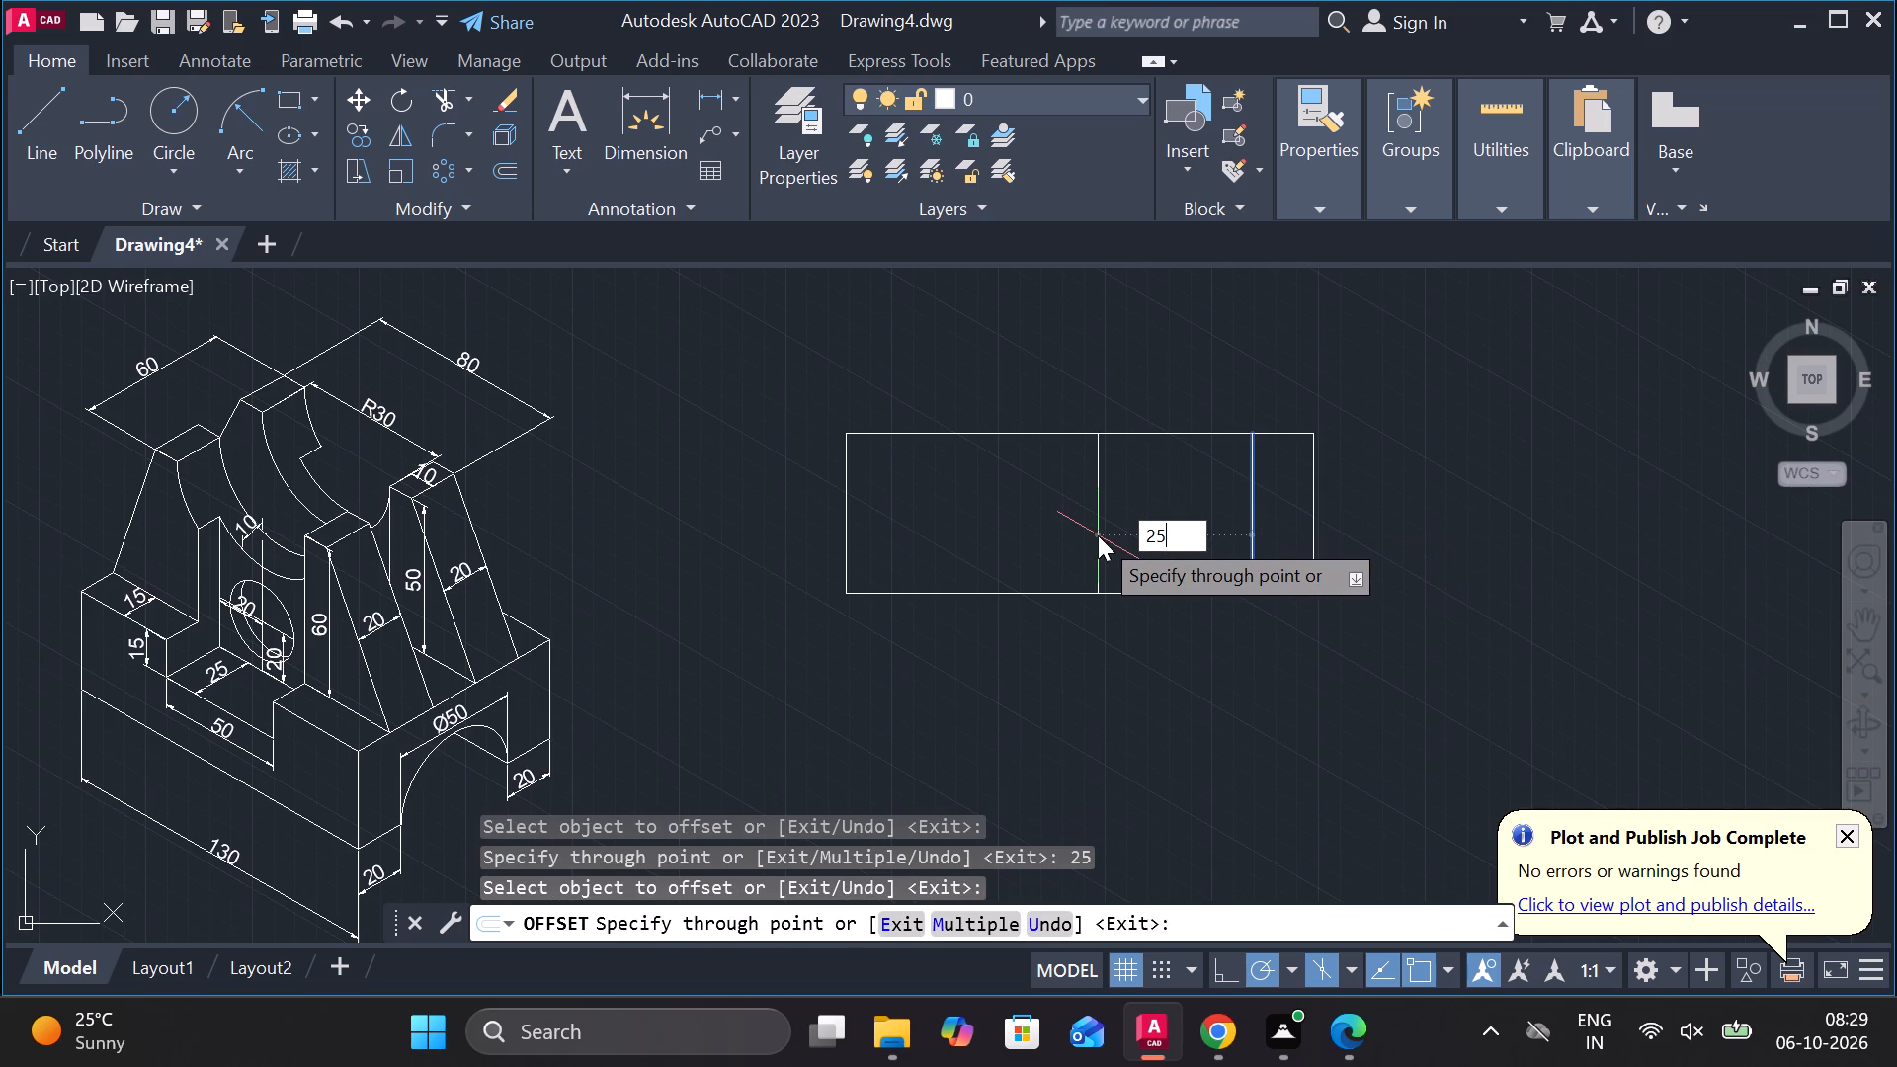
key(space)
click(1193, 527)
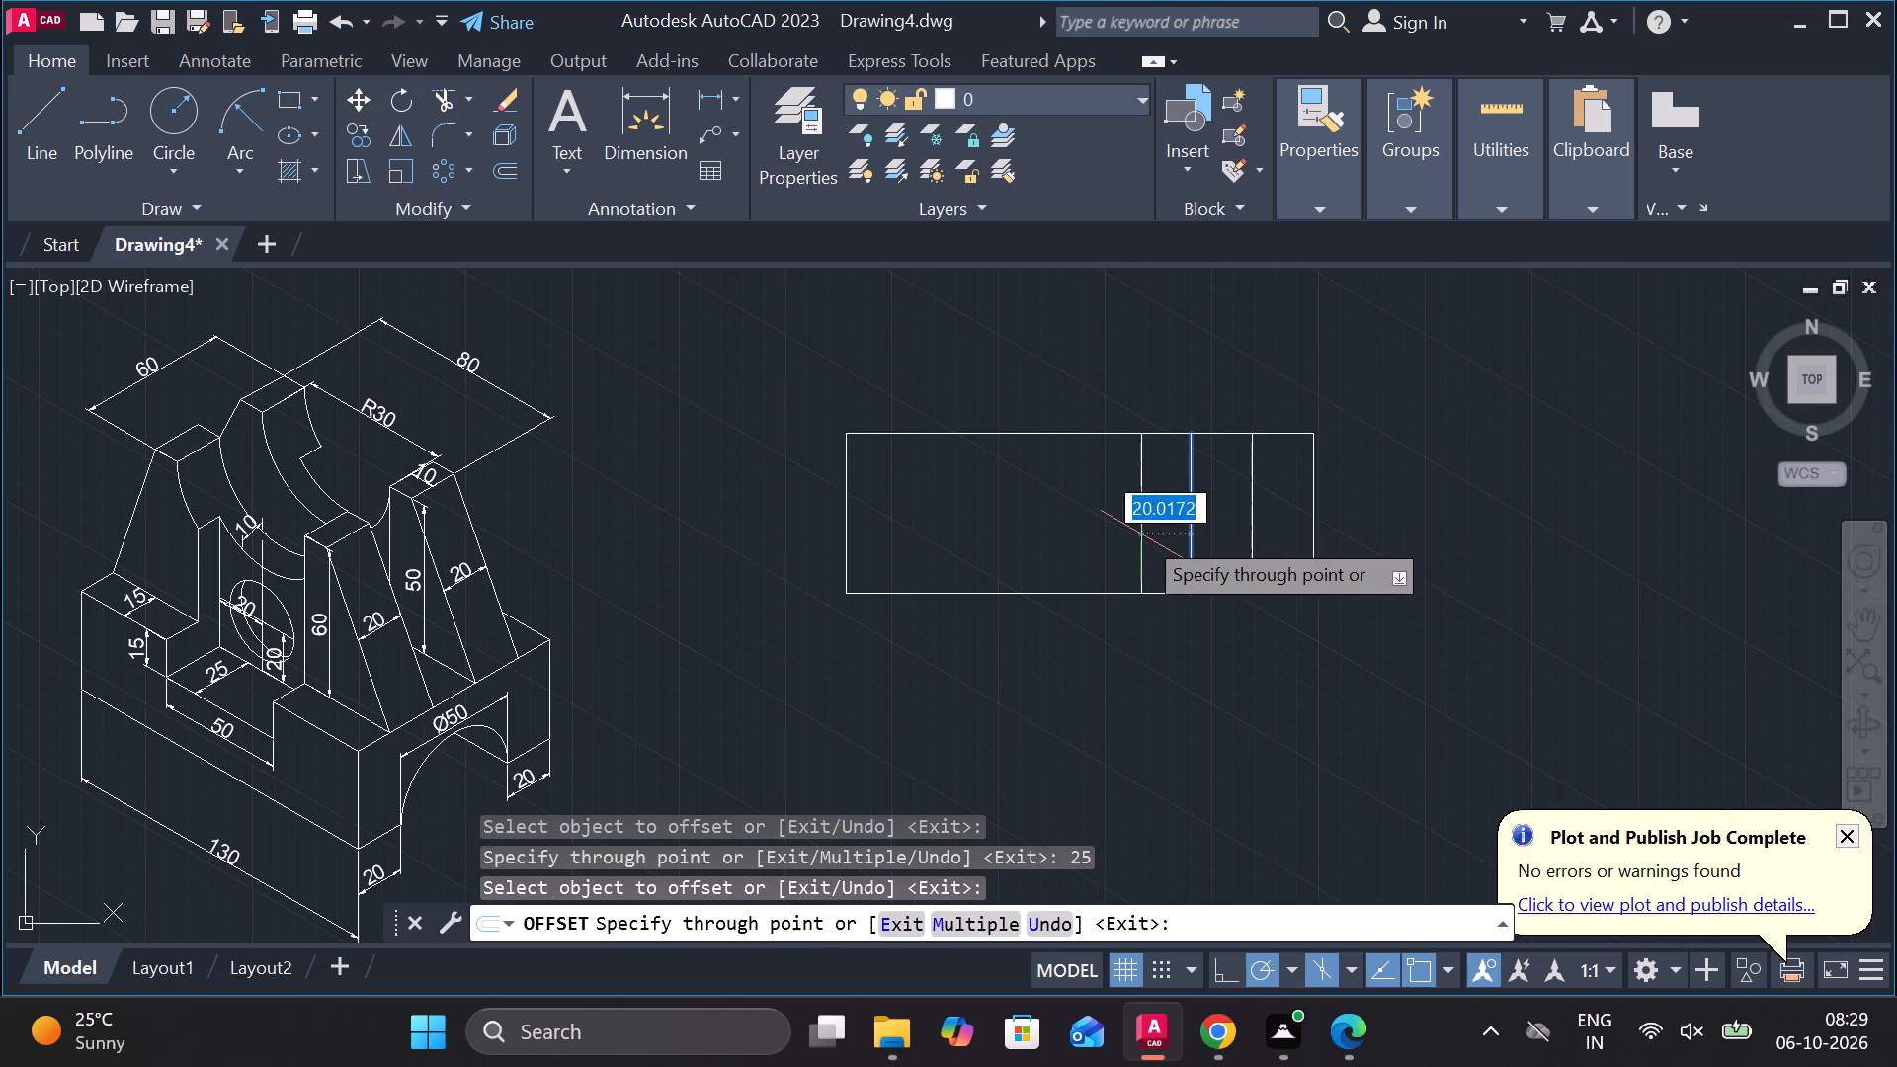
text(25)
key(space)
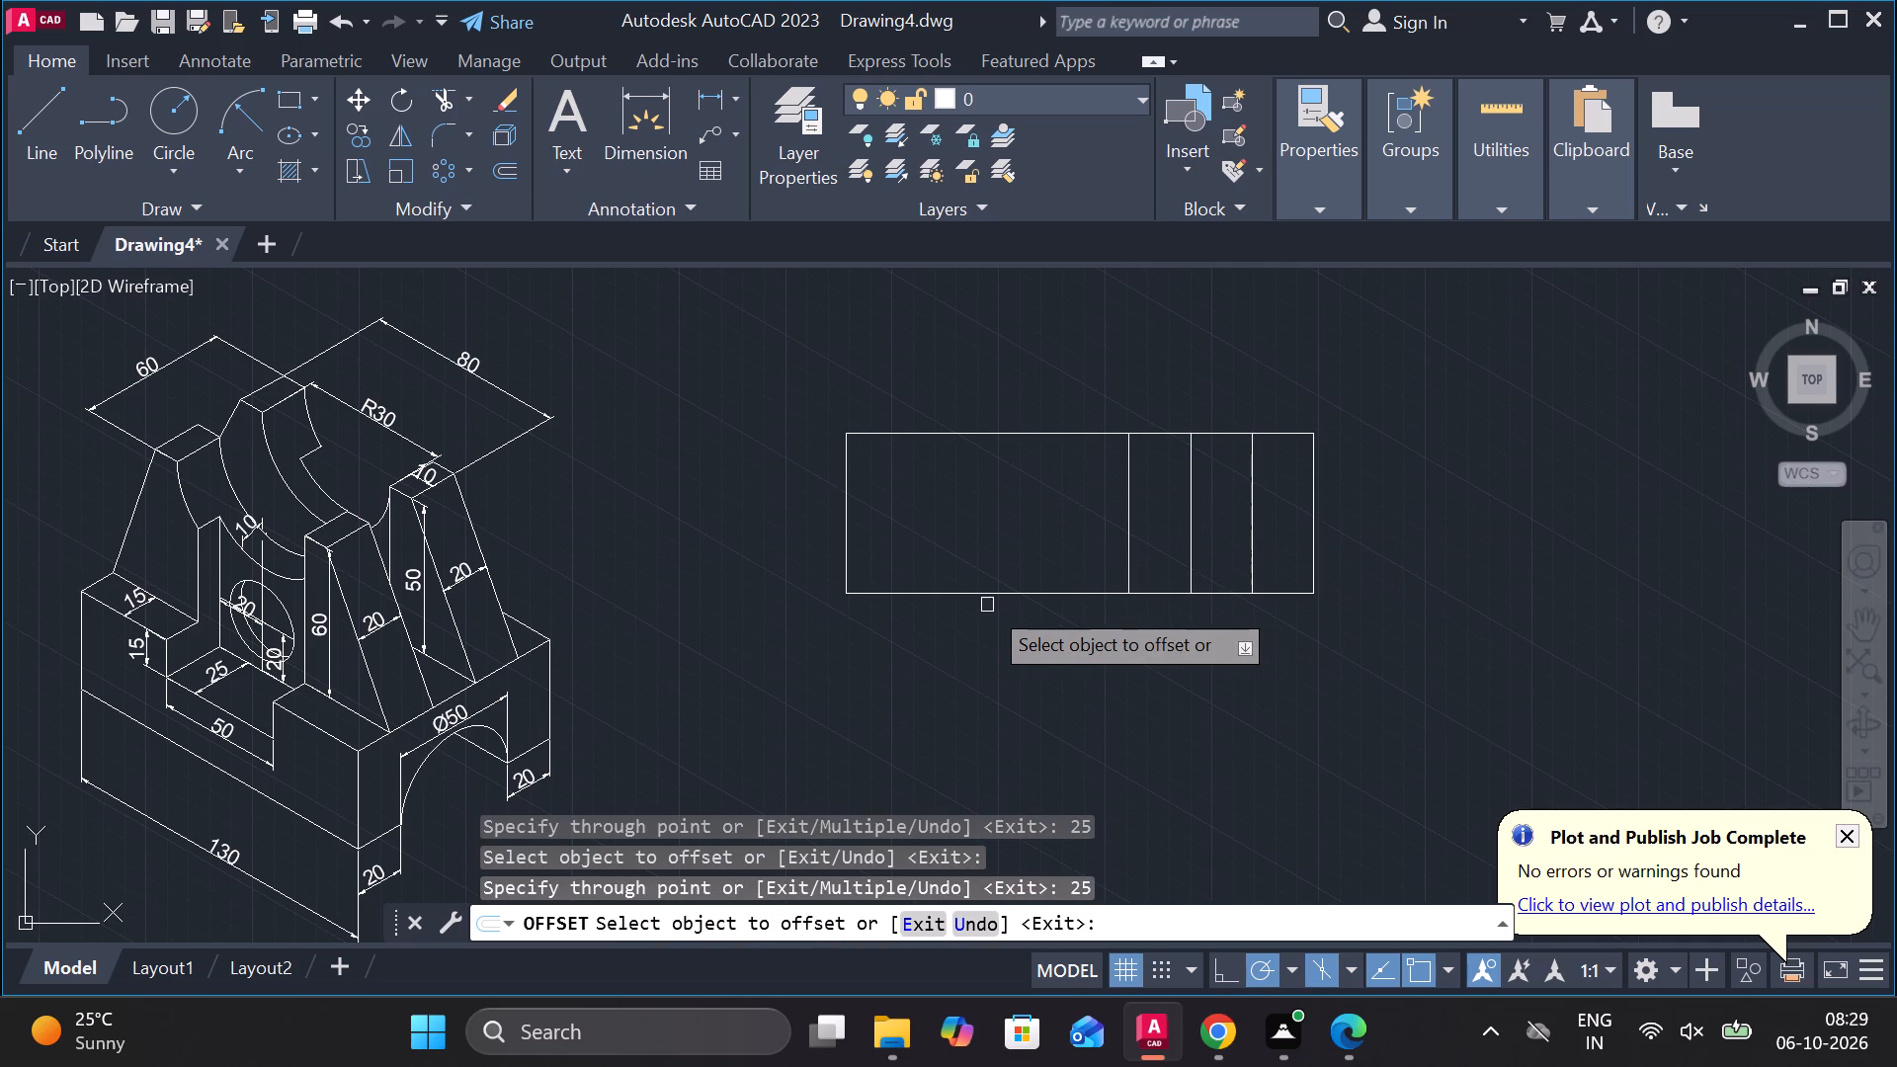
Offset the rectangle's bottom edge upward by 20 and its left edge inward by 25.
click(964, 587)
text(20)
key(Return)
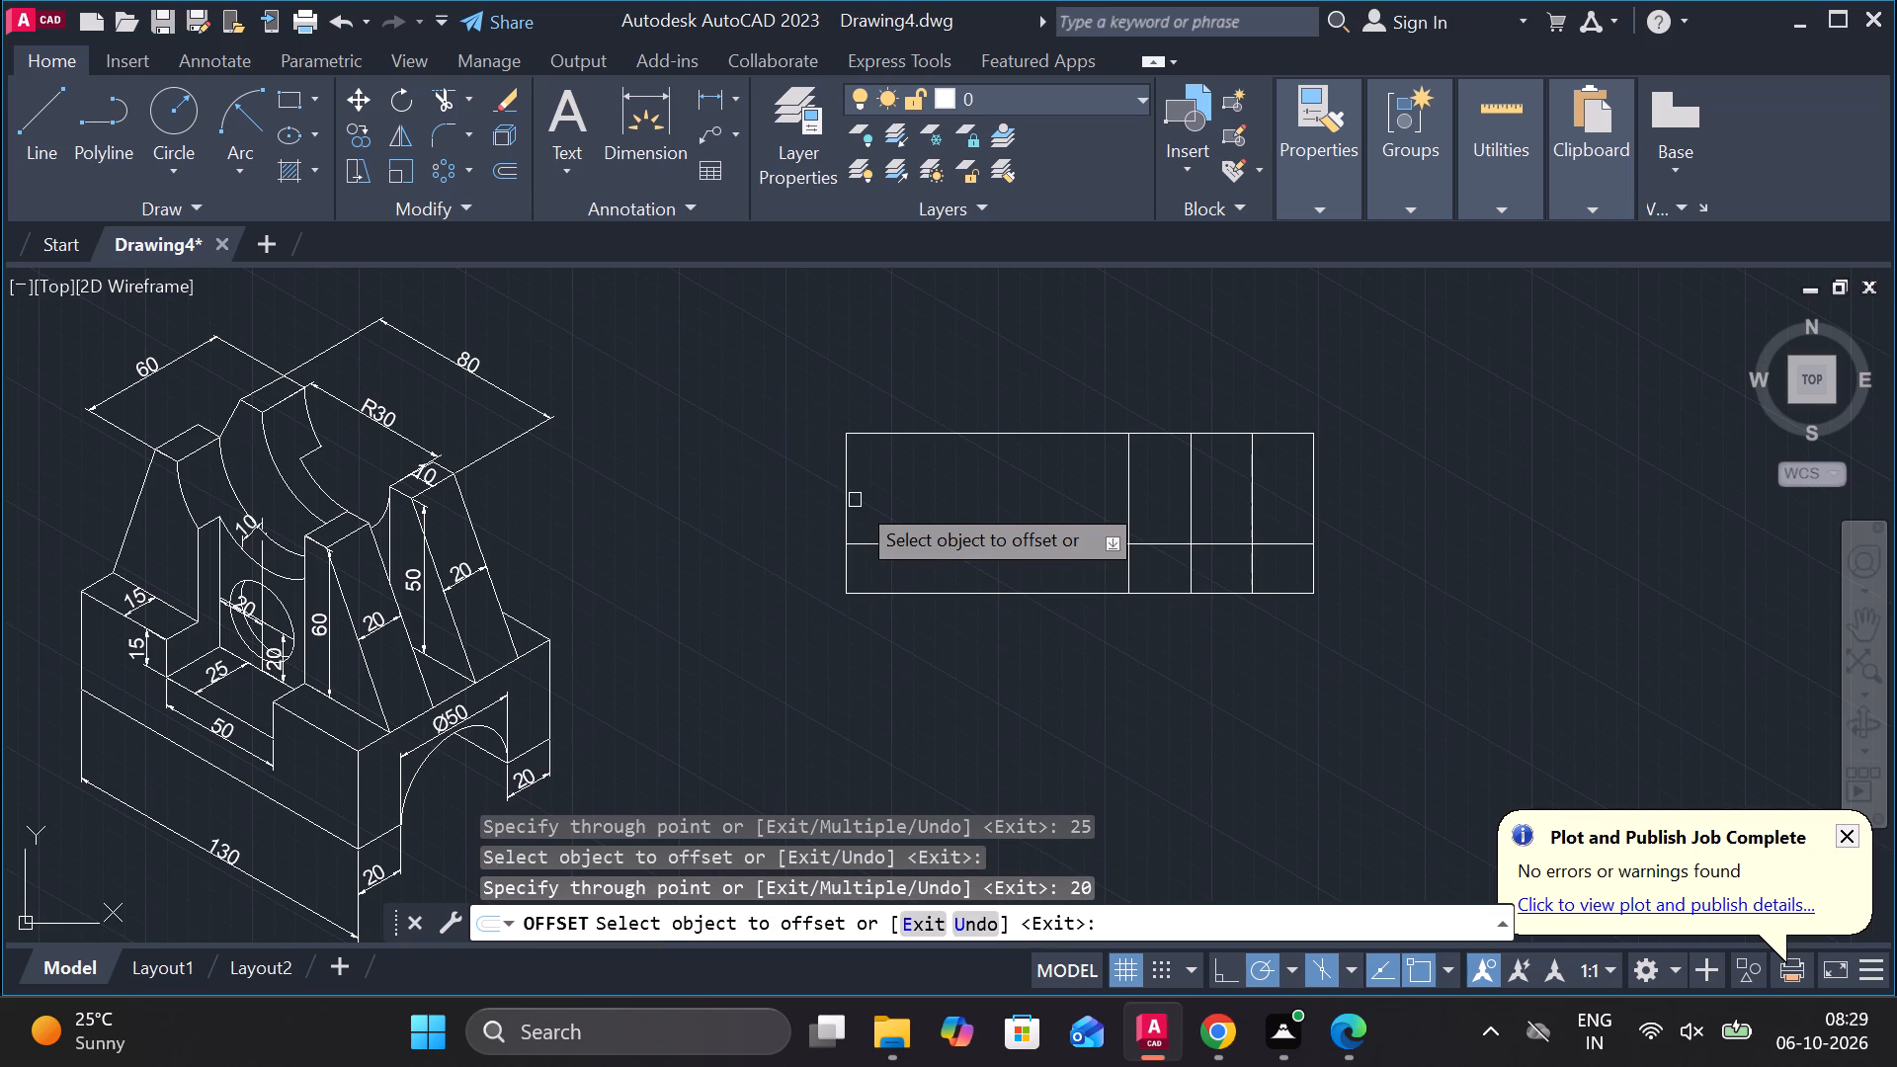
click(849, 486)
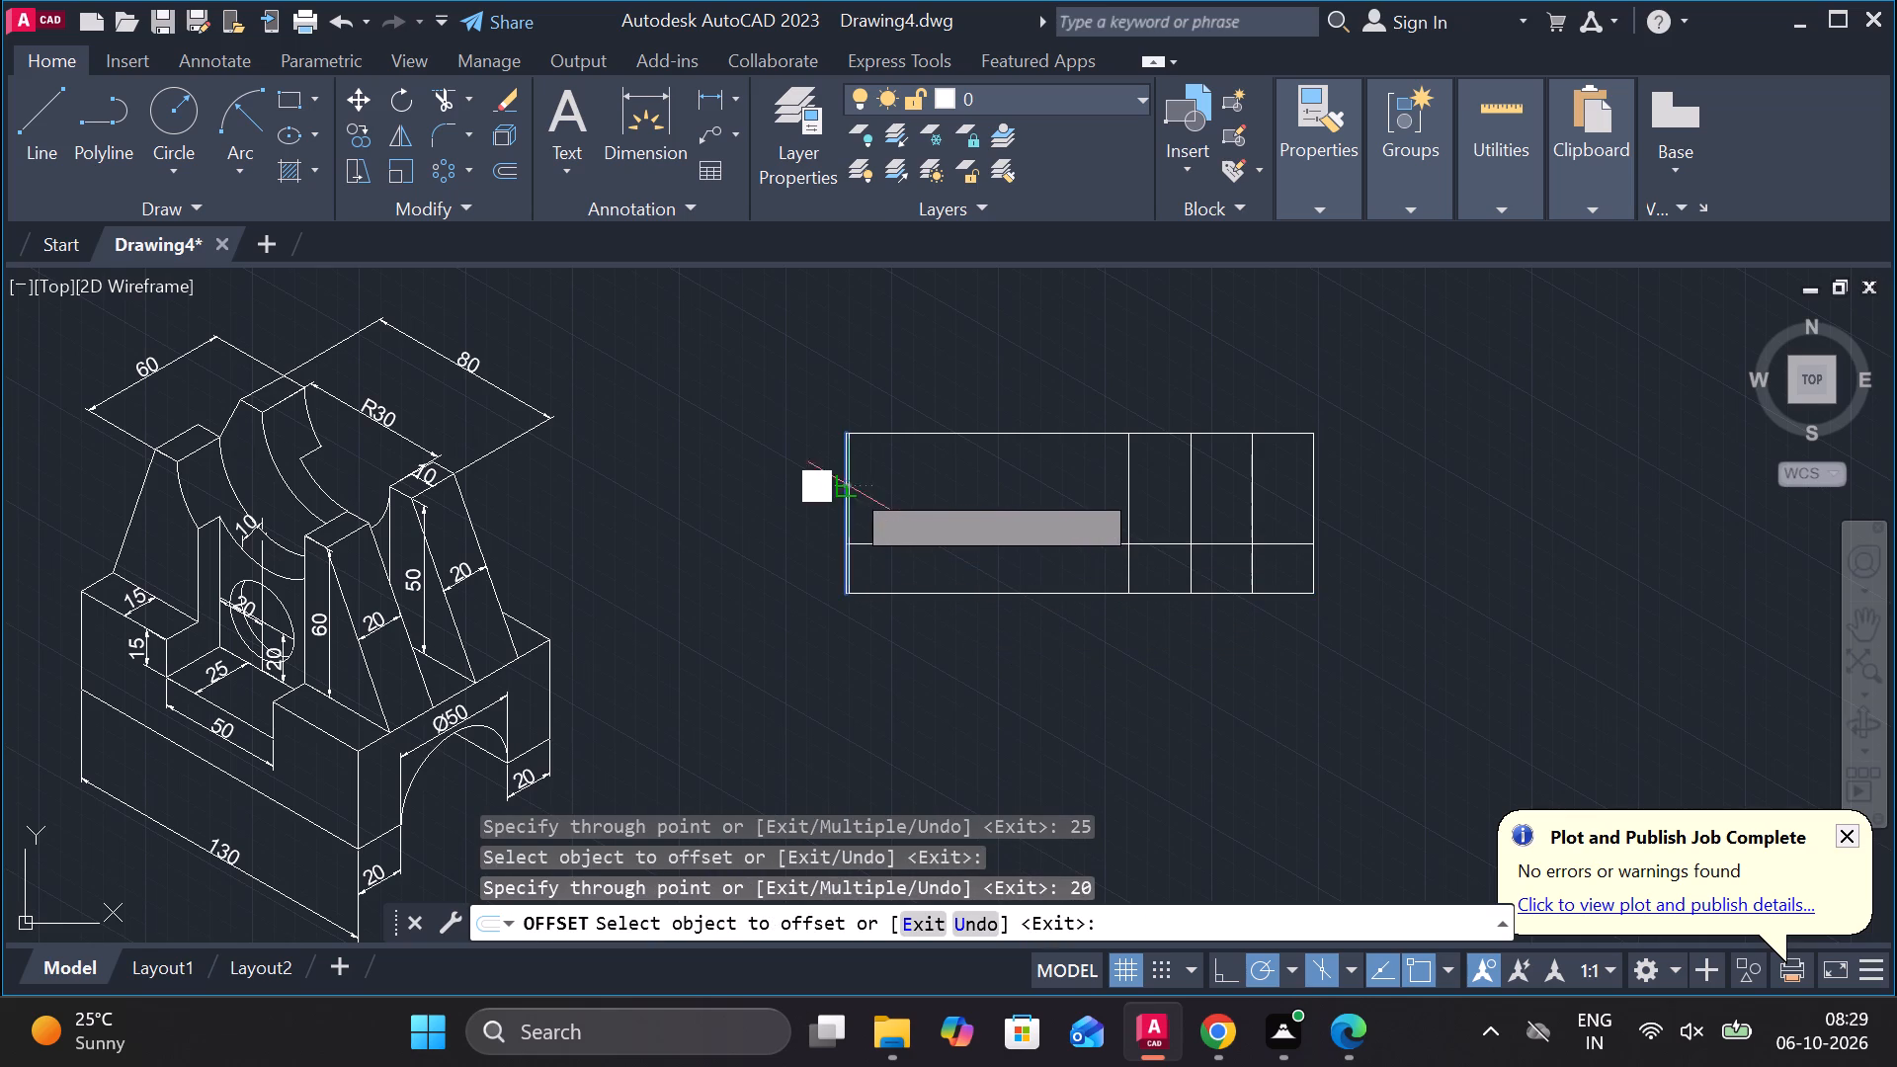
text(25)
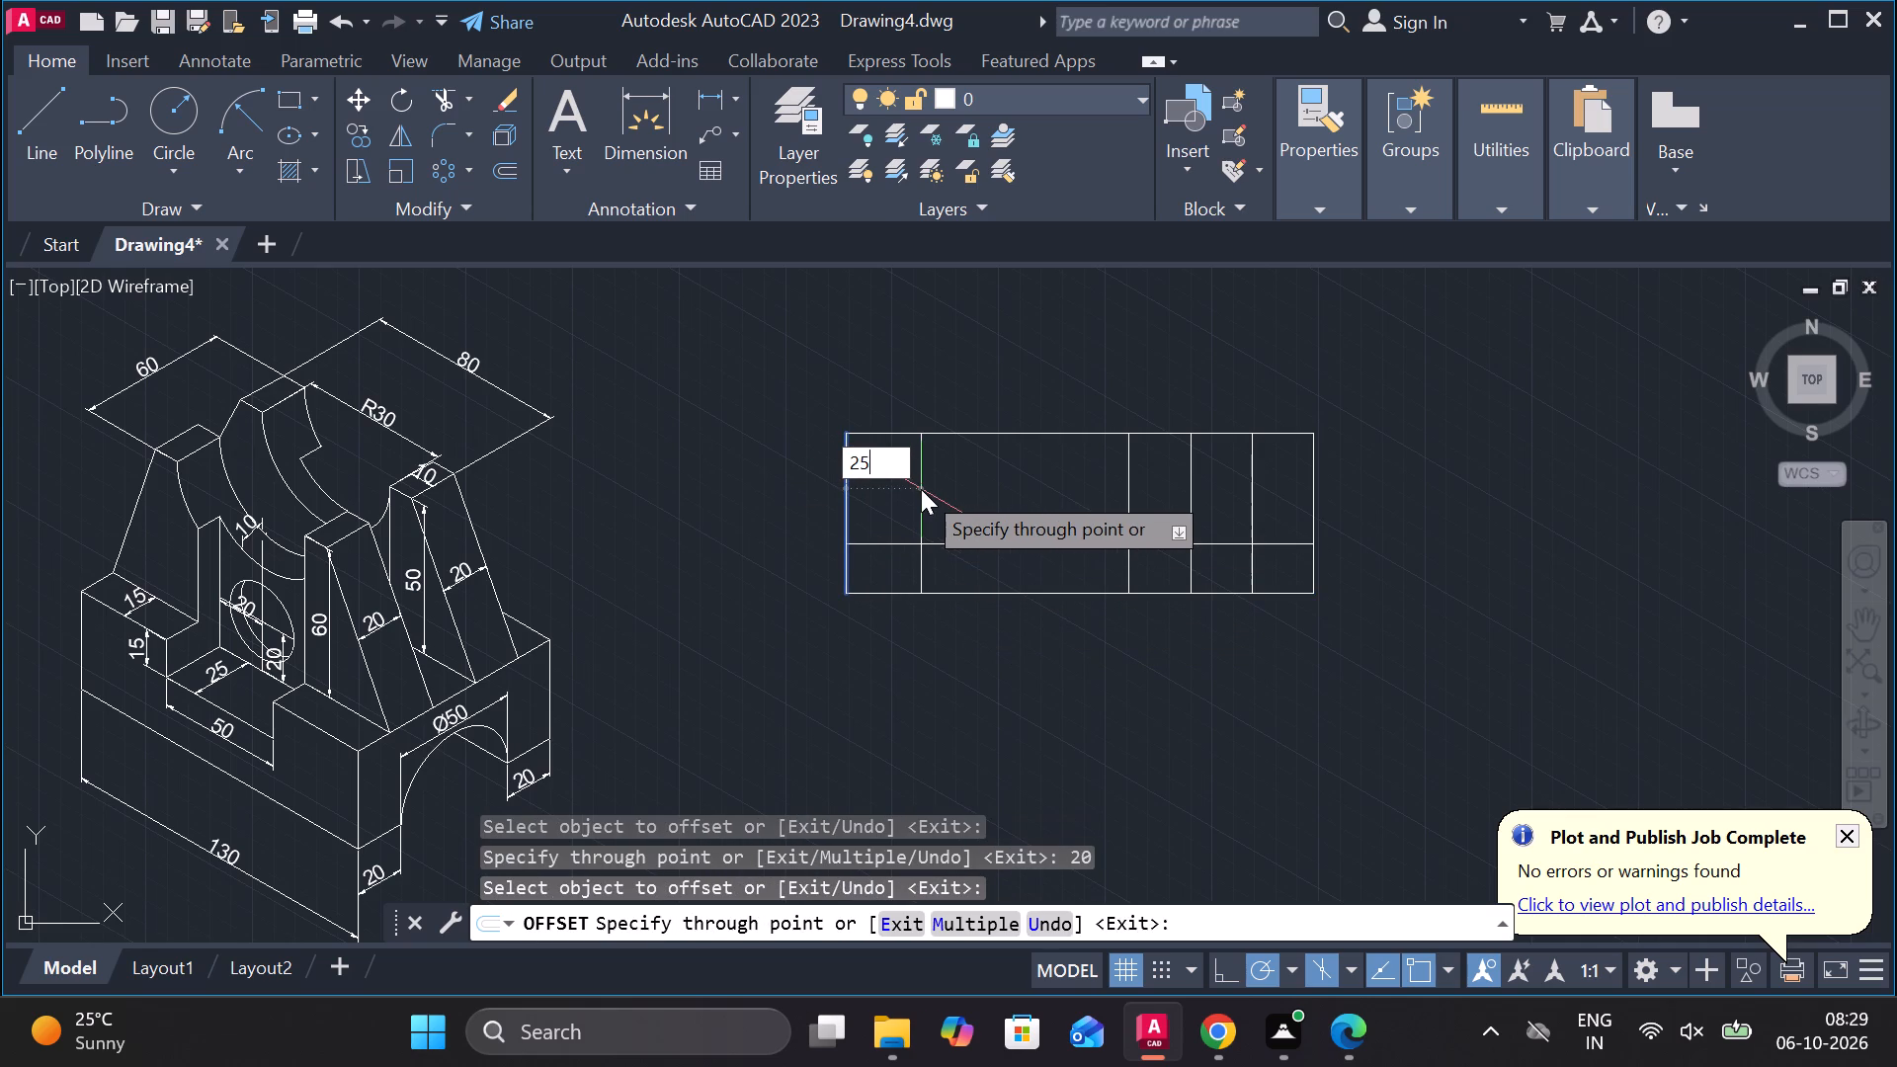
key(Return)
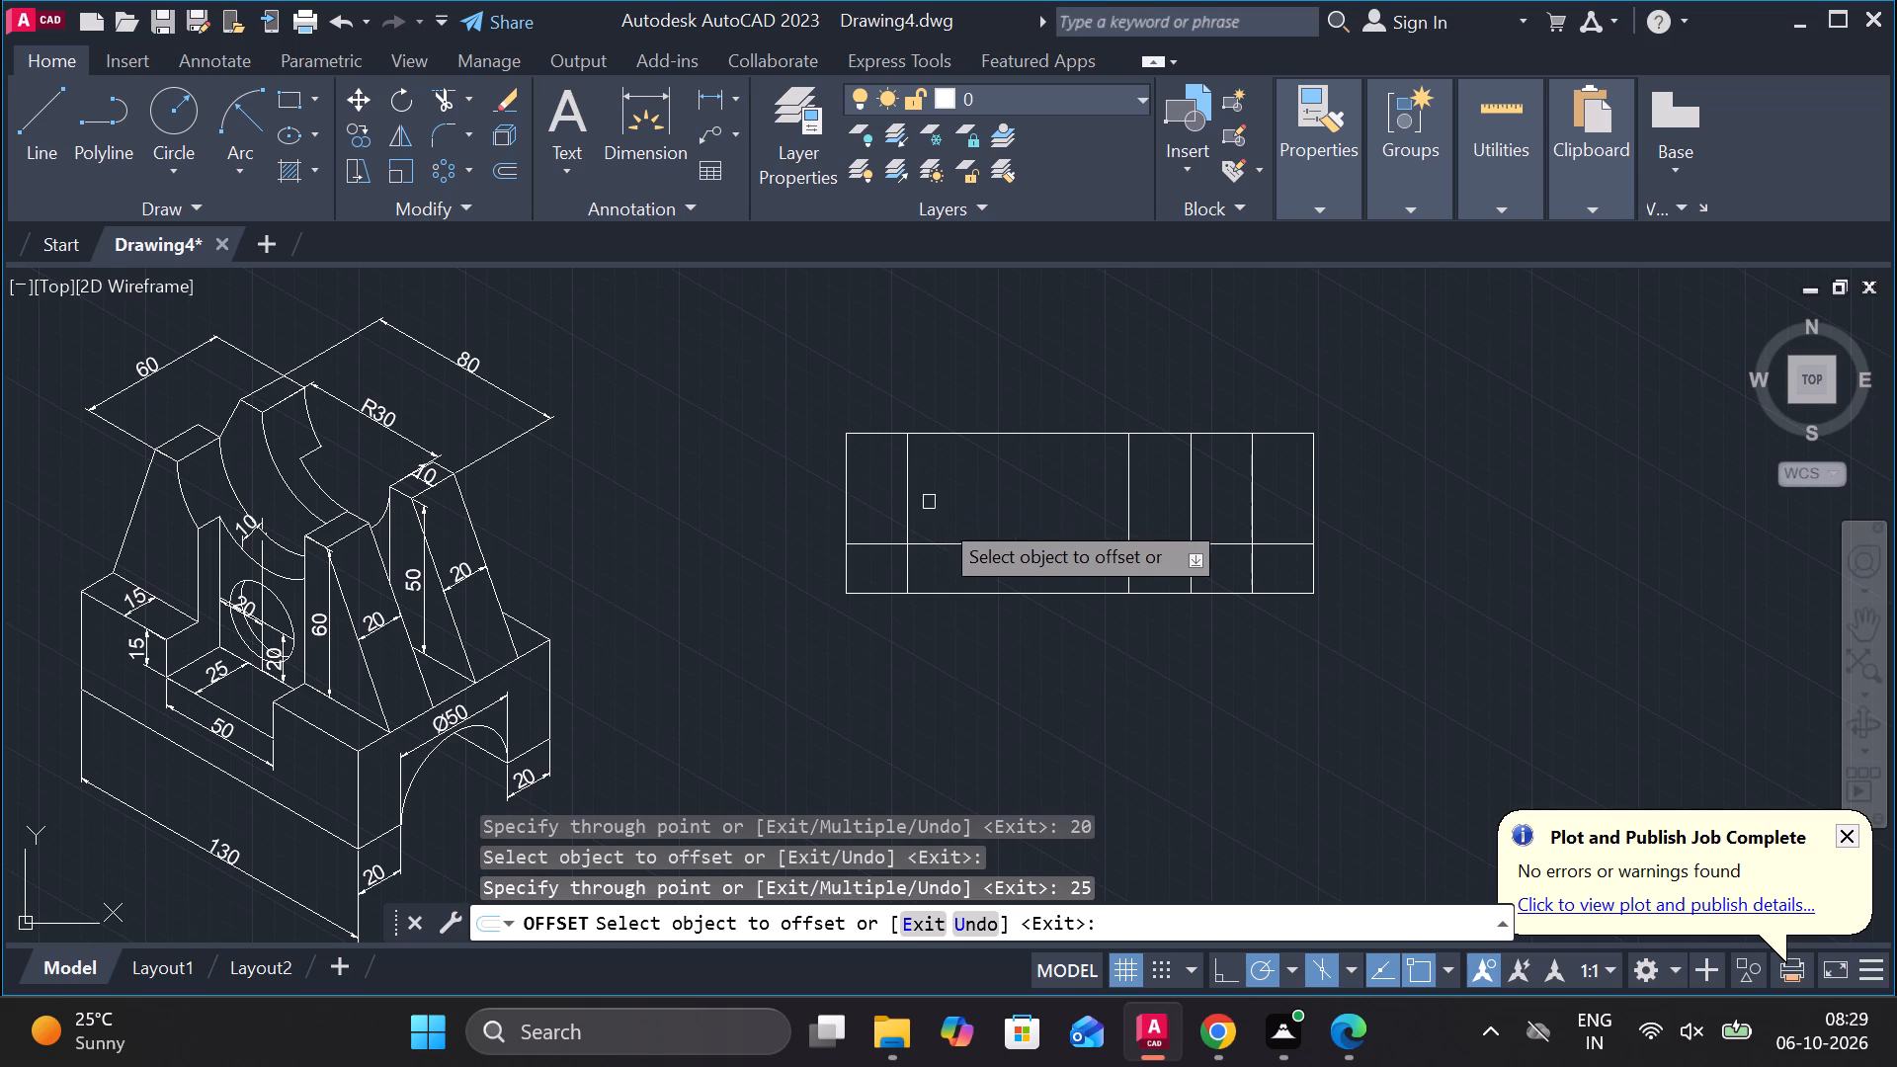
scroll(1094, 667, up, 1)
middle_drag(1094, 667, 864, 725)
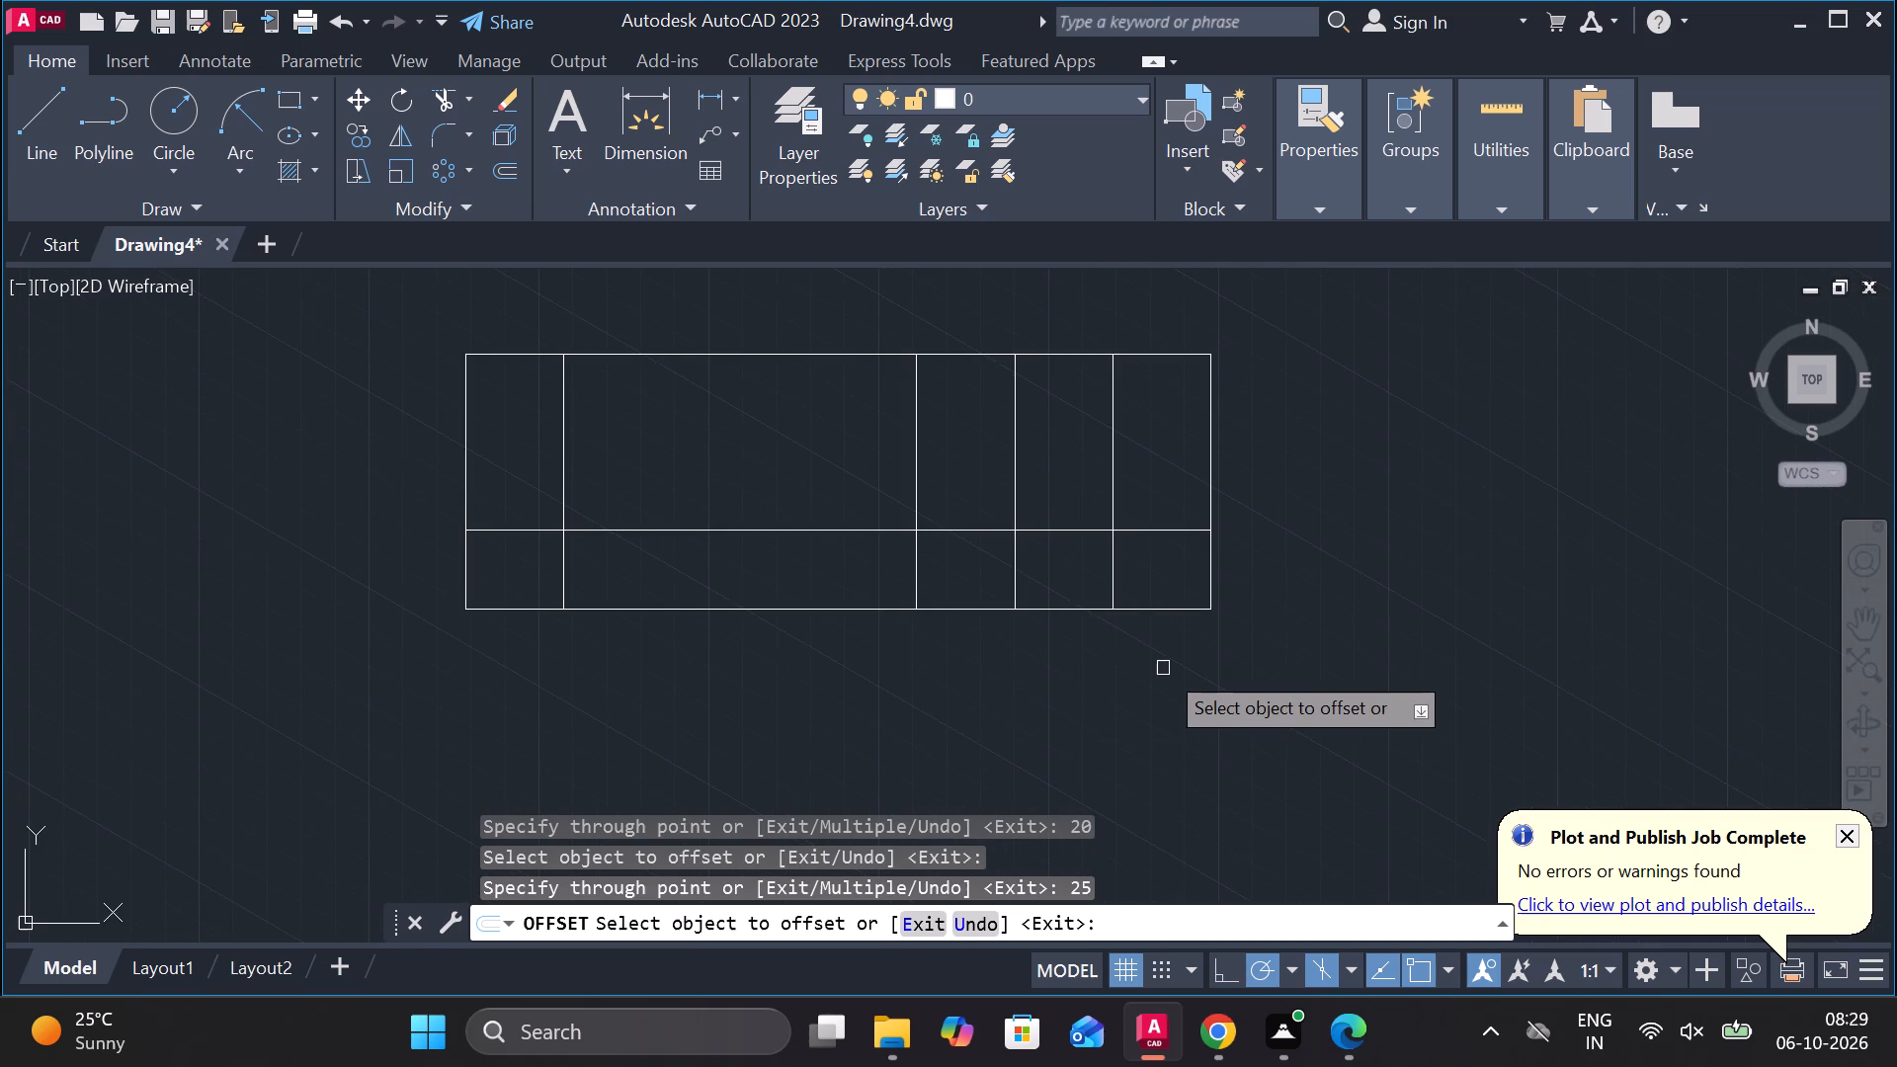
key(Escape)
Trim the inner horizontal line across the wide middle column and the left inner vertical above it, leaving a 25 by 20 corner cell.
text(TR)
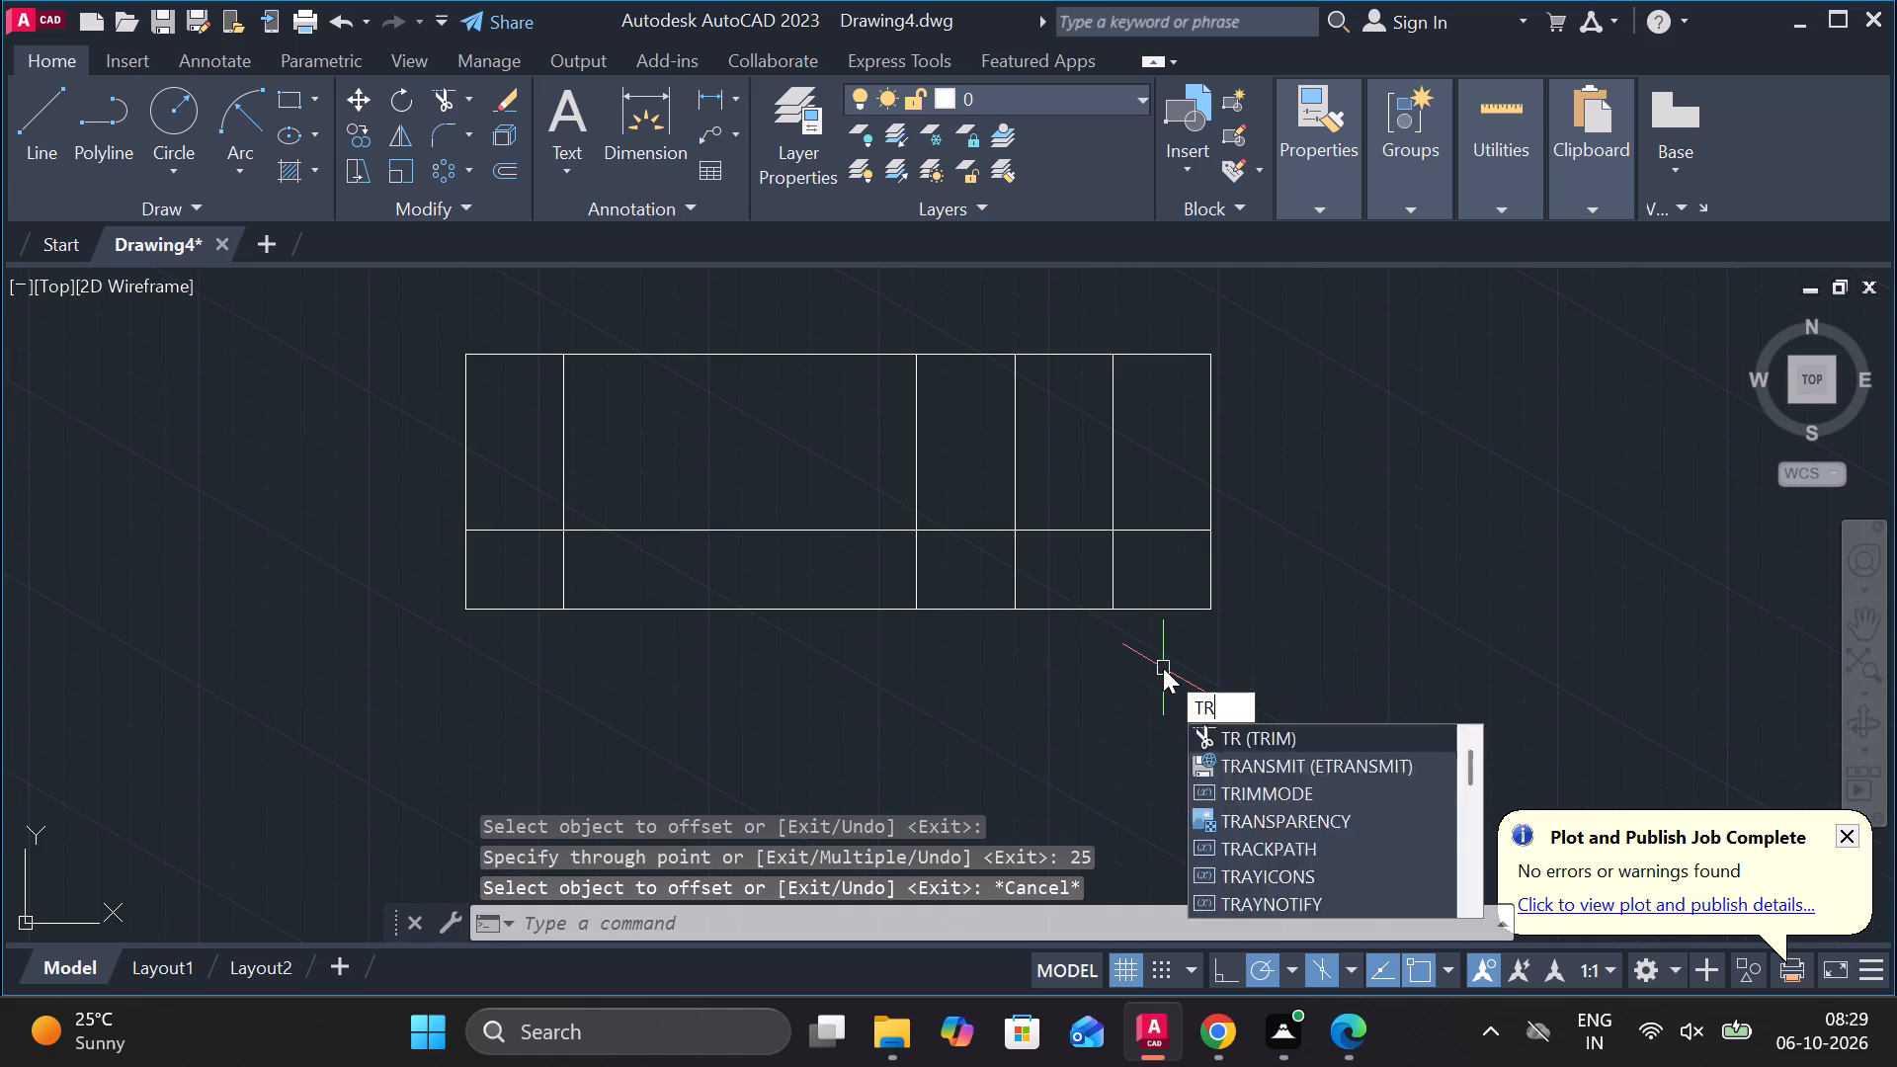
key(Return)
click(637, 538)
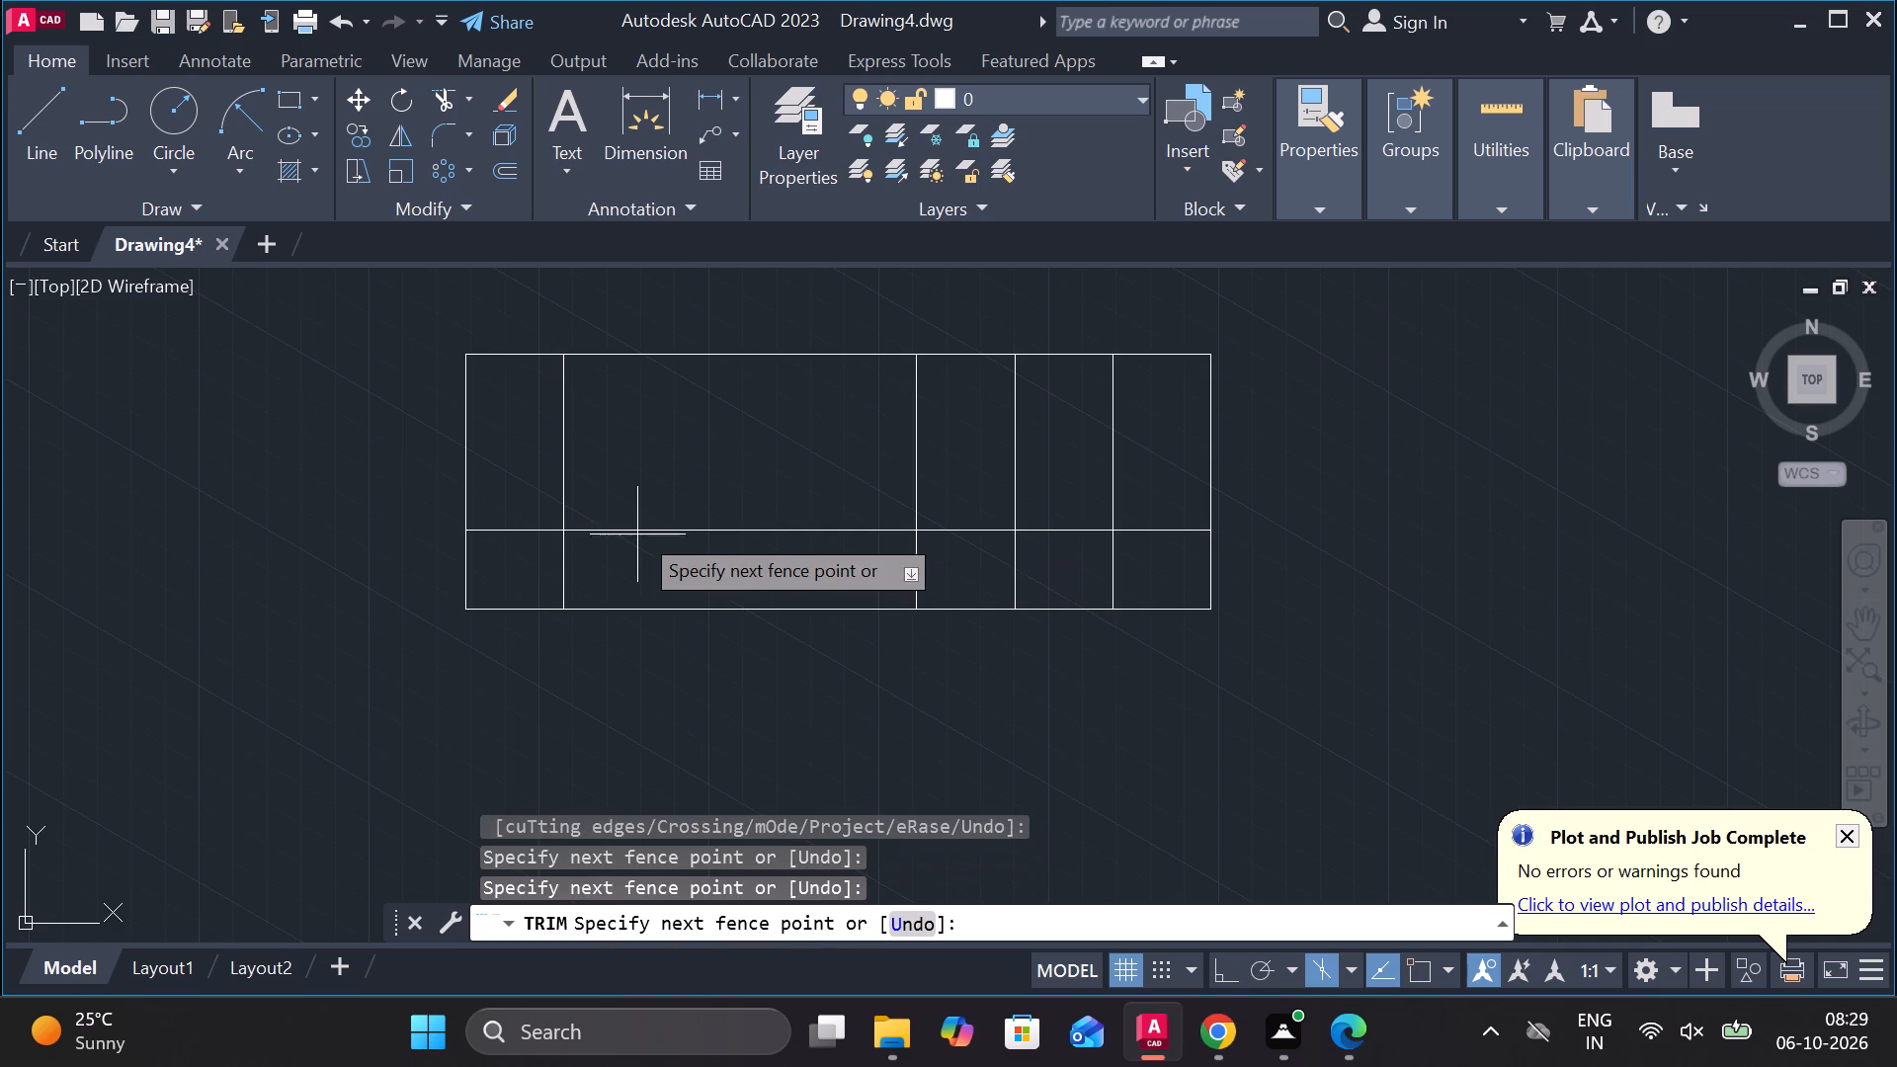
click(635, 517)
click(566, 453)
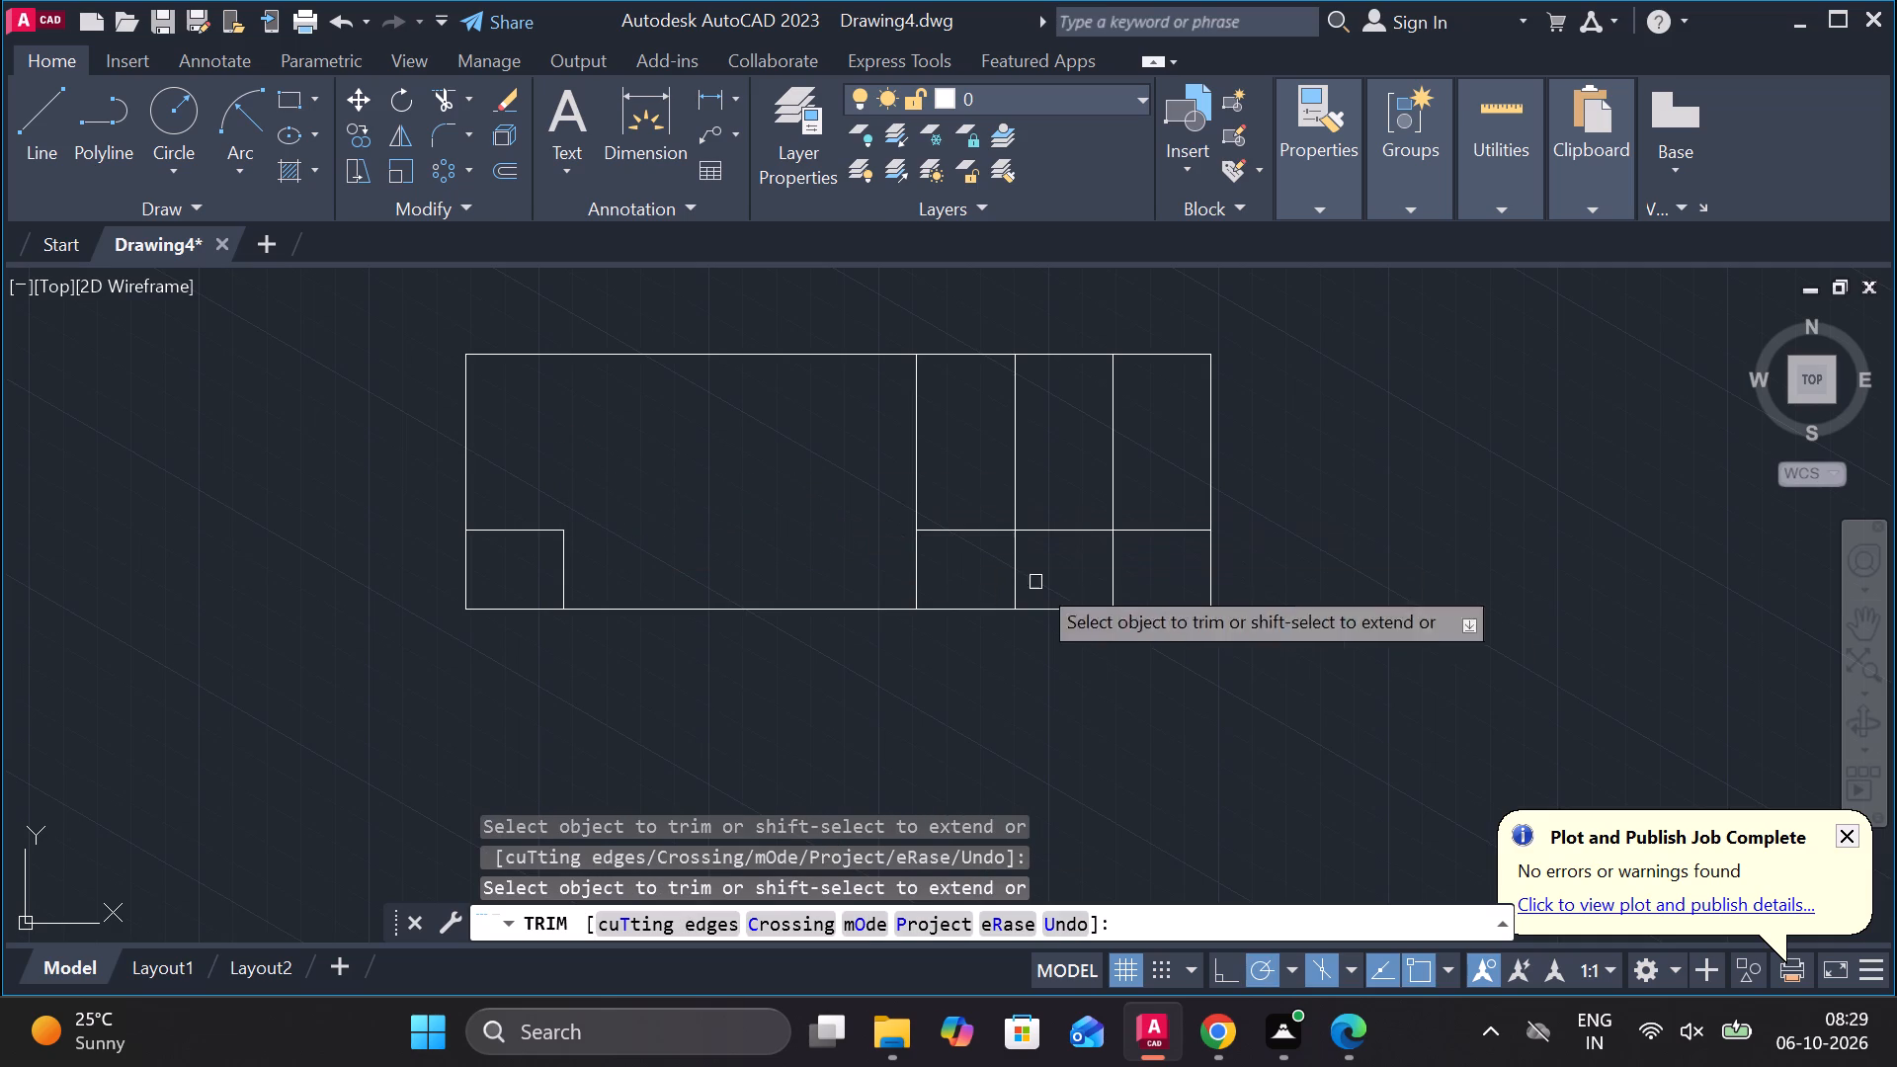
key(Escape)
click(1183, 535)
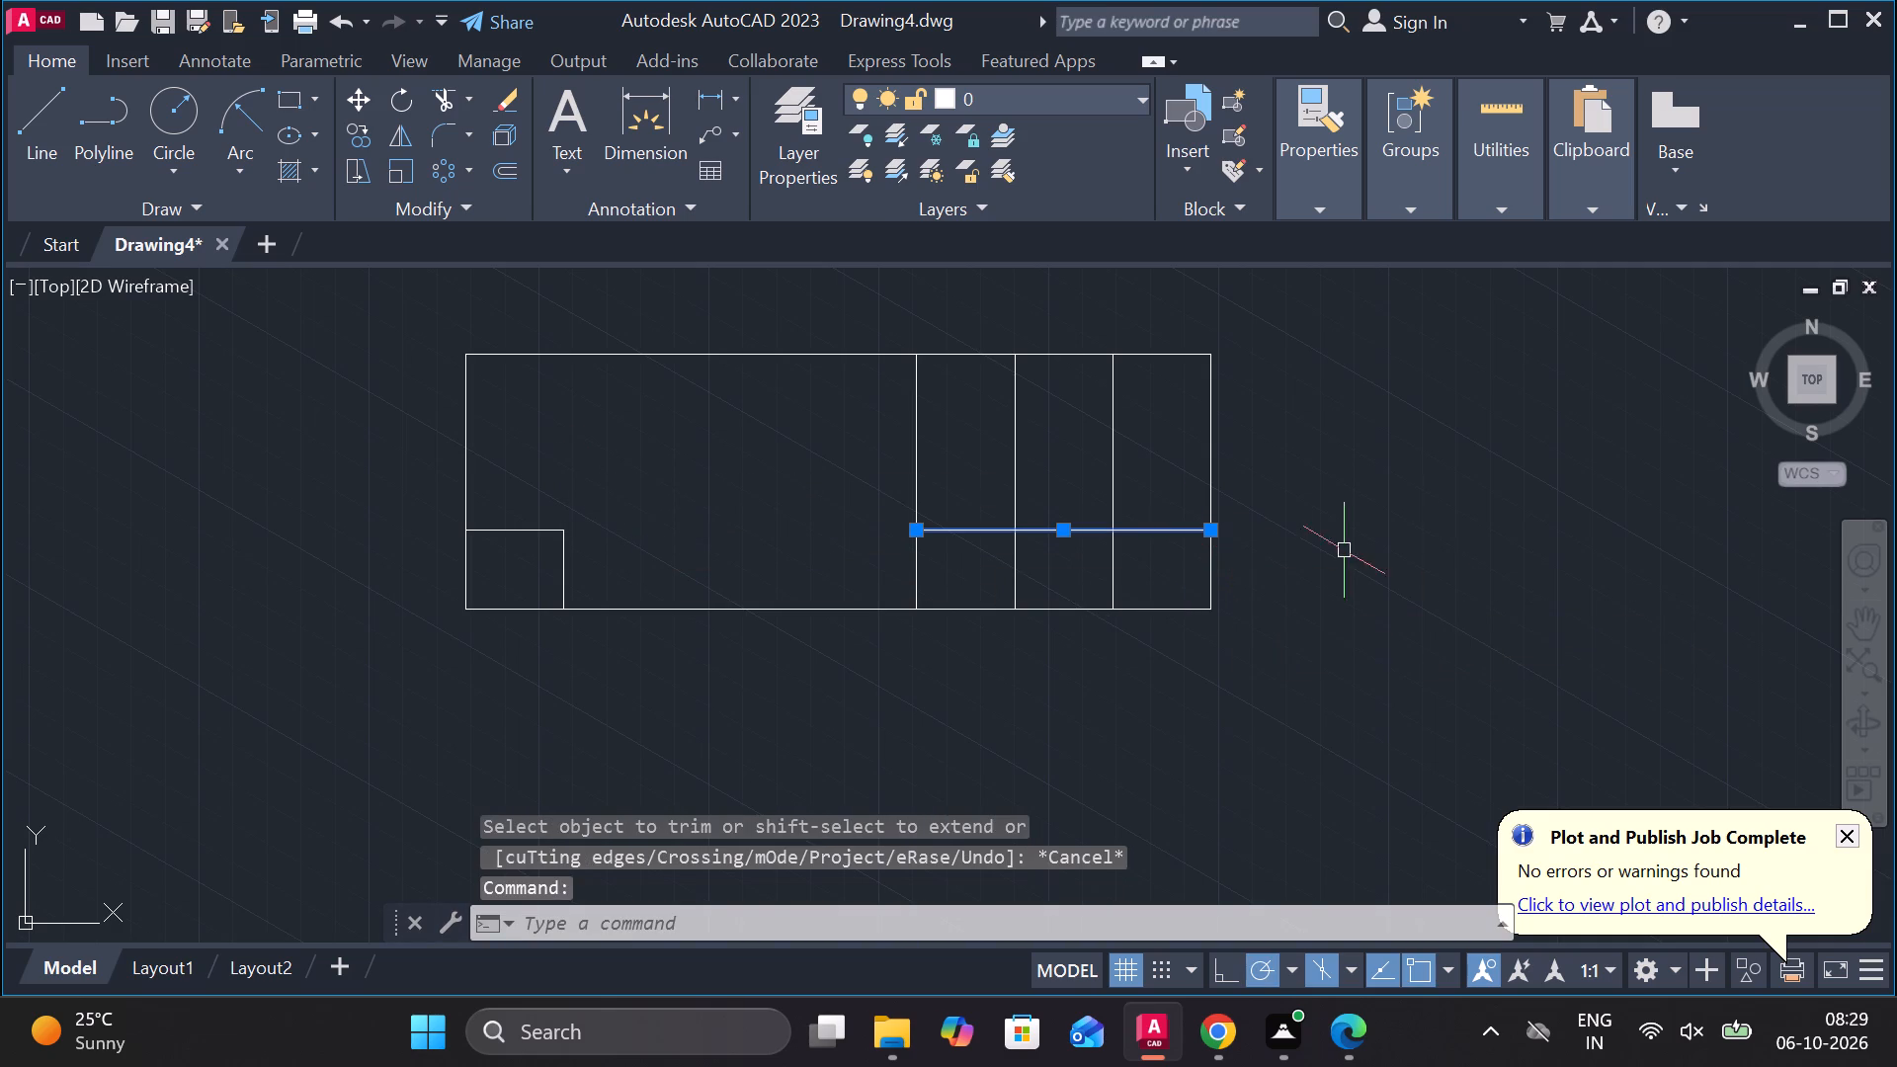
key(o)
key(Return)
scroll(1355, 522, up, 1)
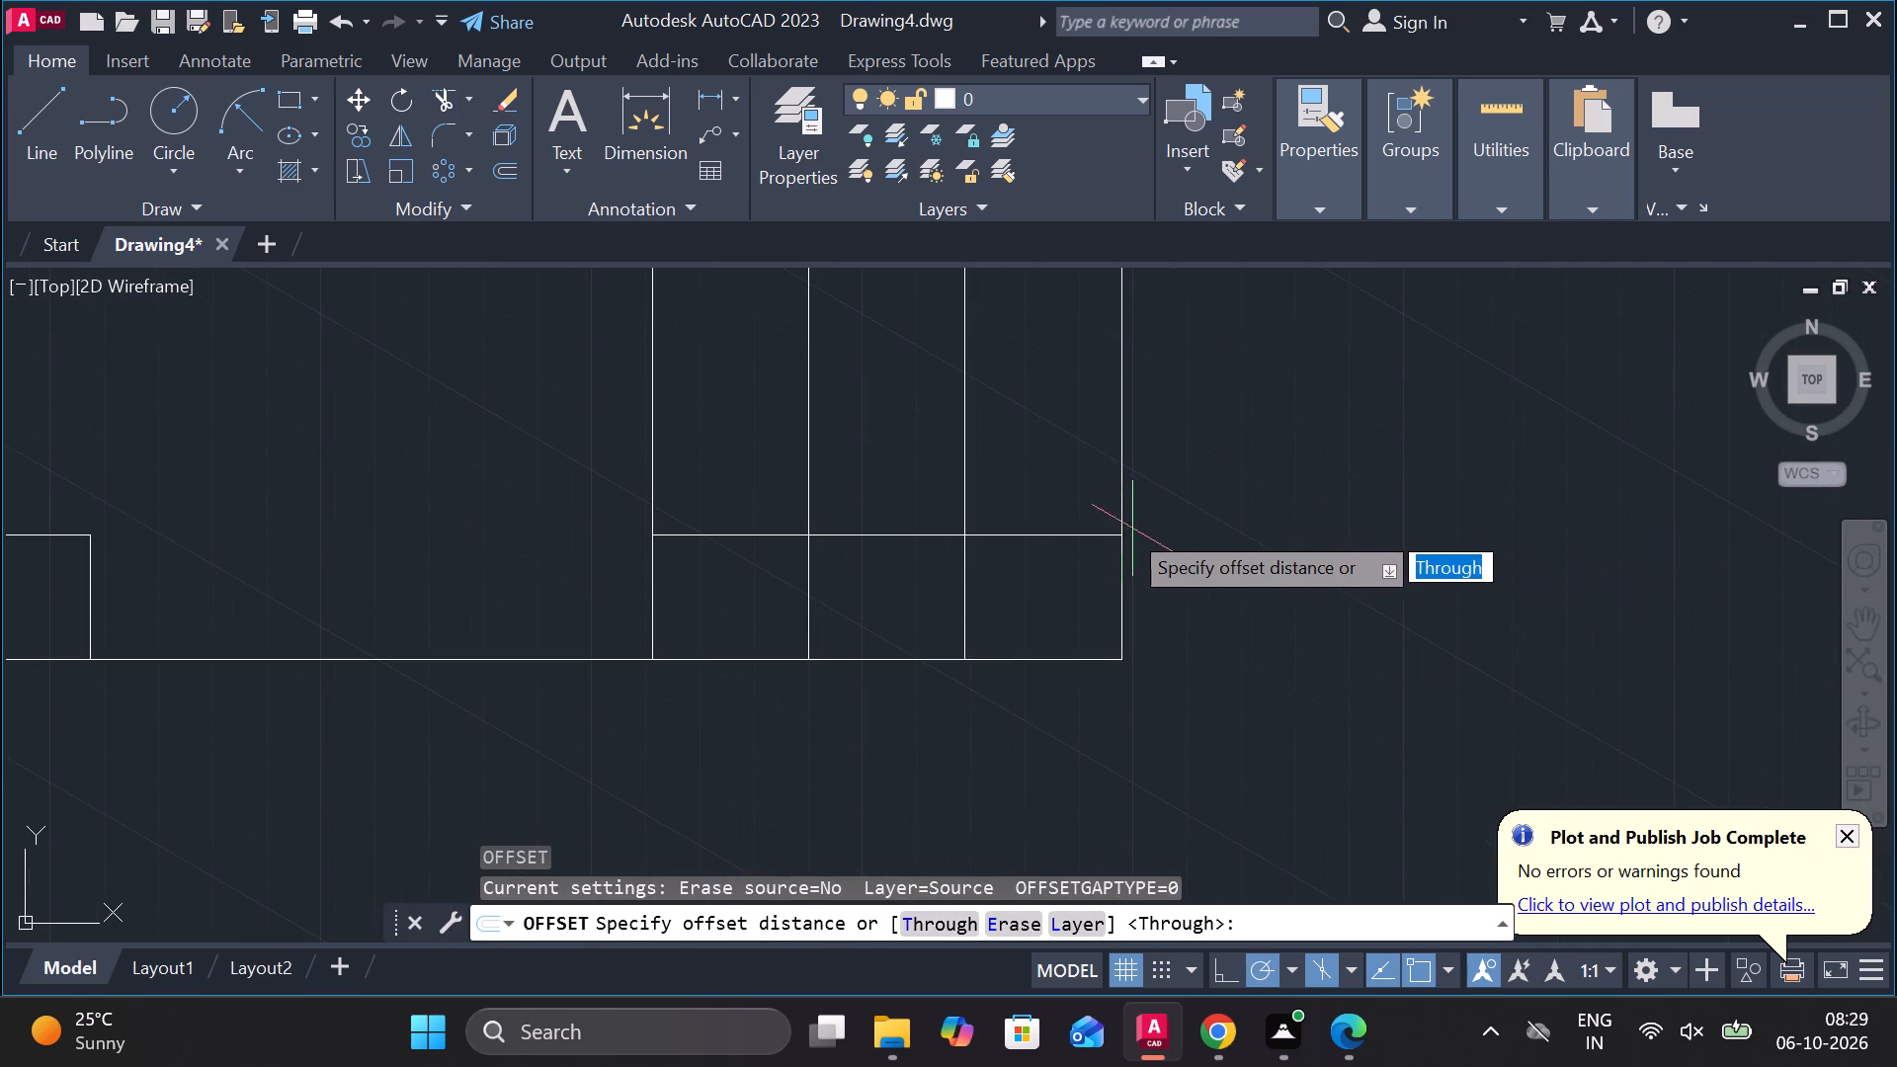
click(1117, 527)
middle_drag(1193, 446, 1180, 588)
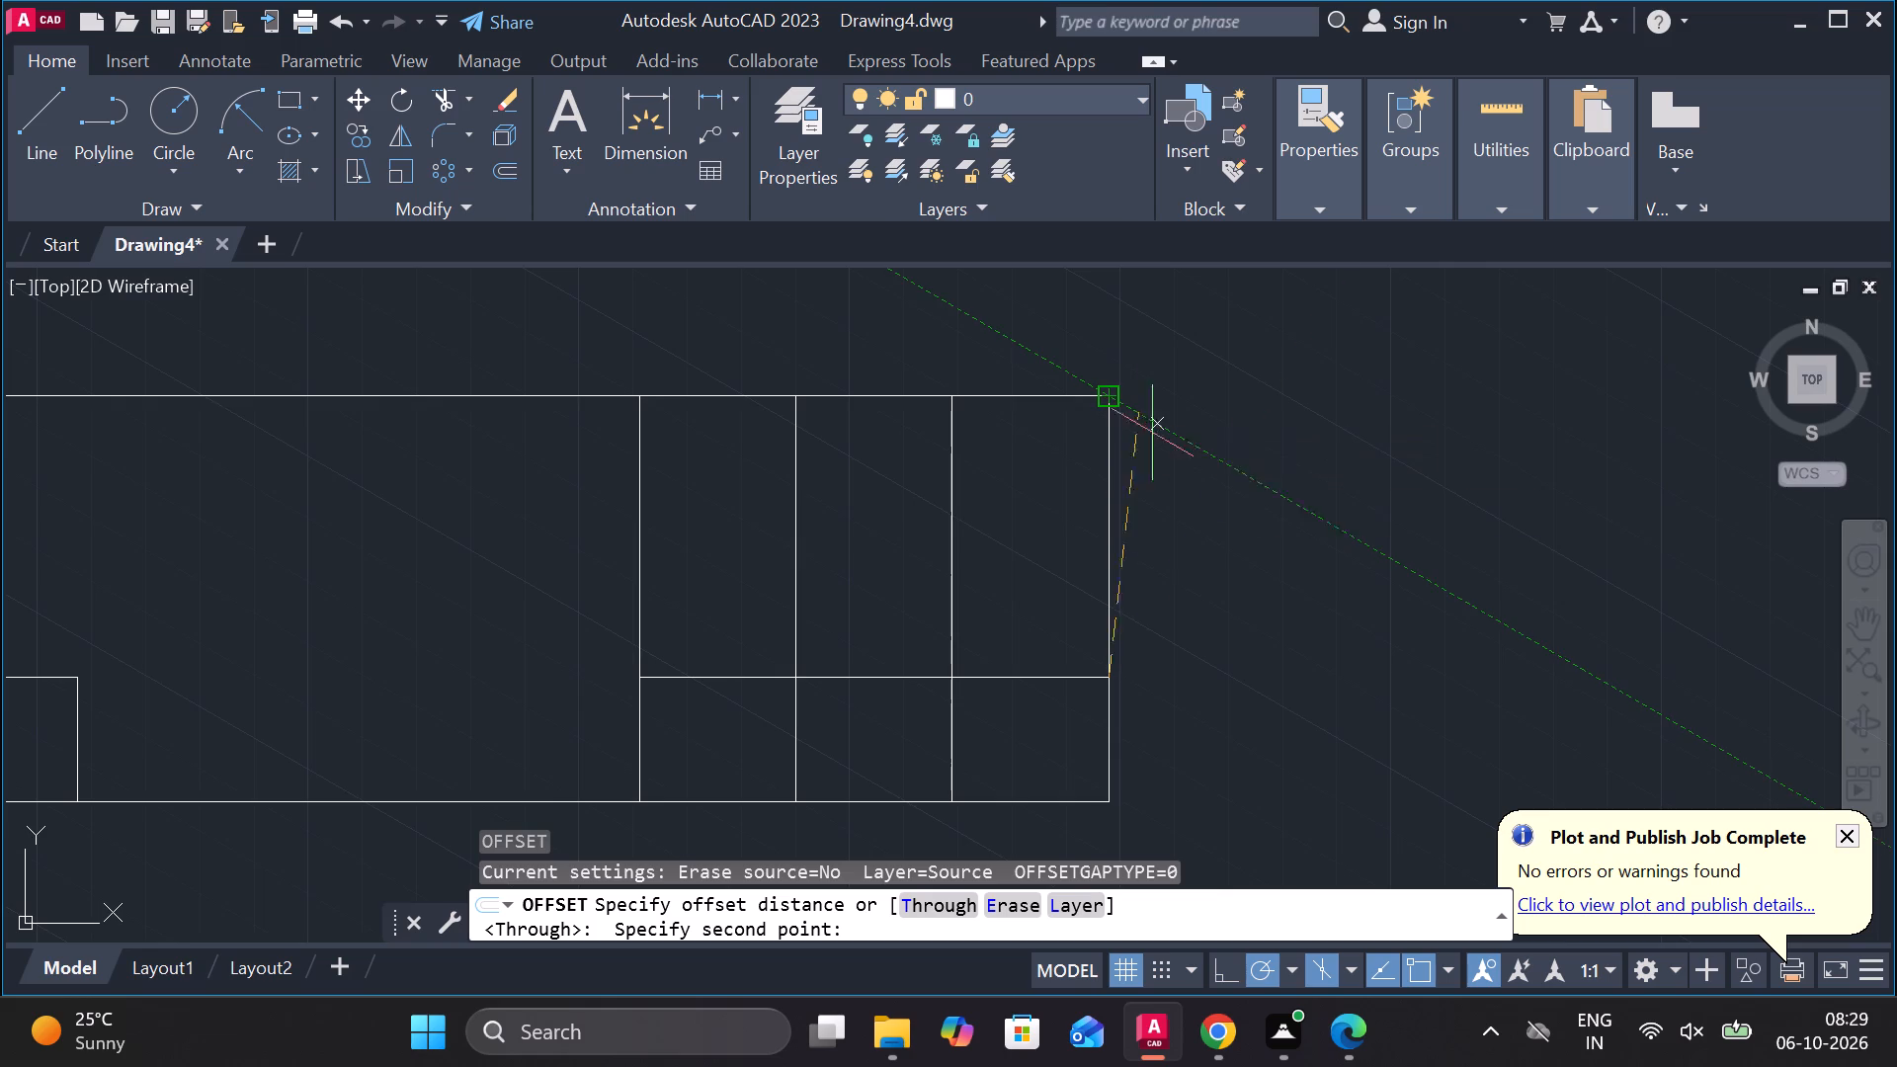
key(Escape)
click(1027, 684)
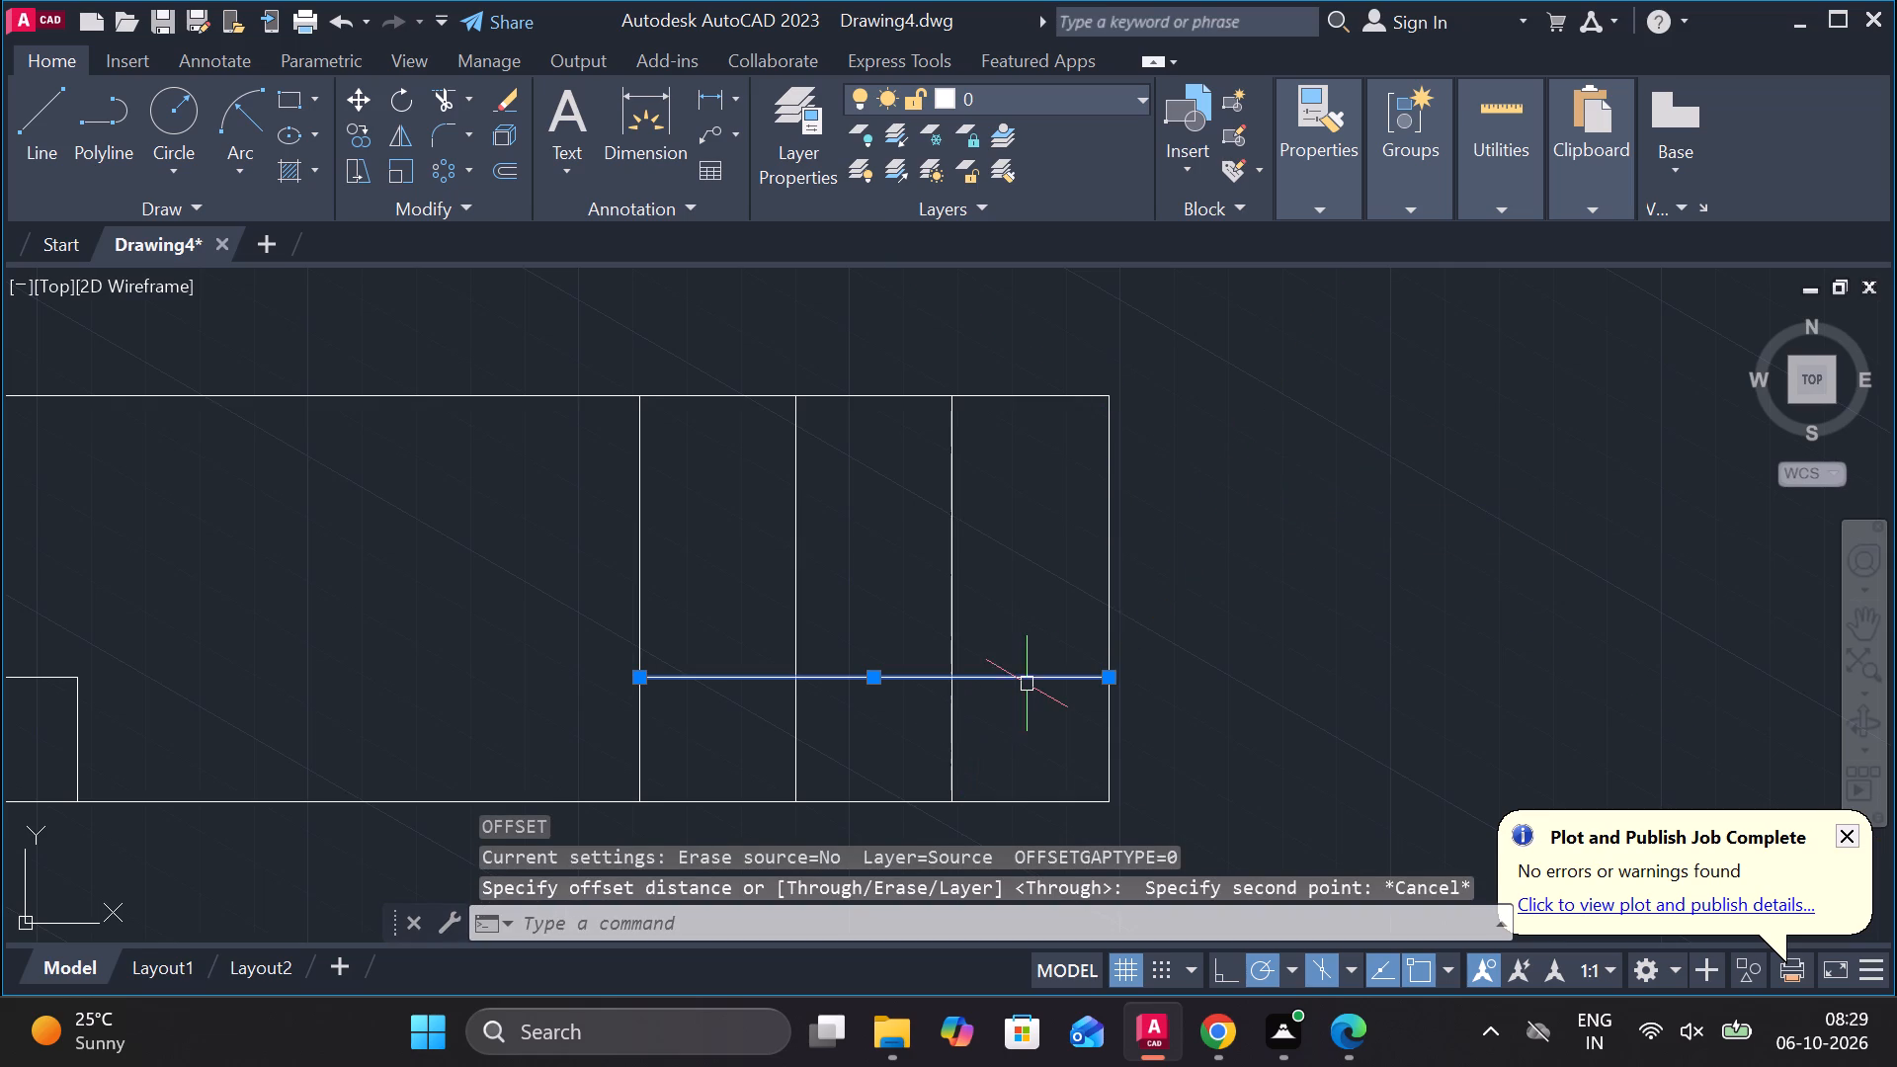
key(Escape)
Trim the two inner column dividers below the horizontal line in the three-column section, leaving one open bottom cell.
text(TR)
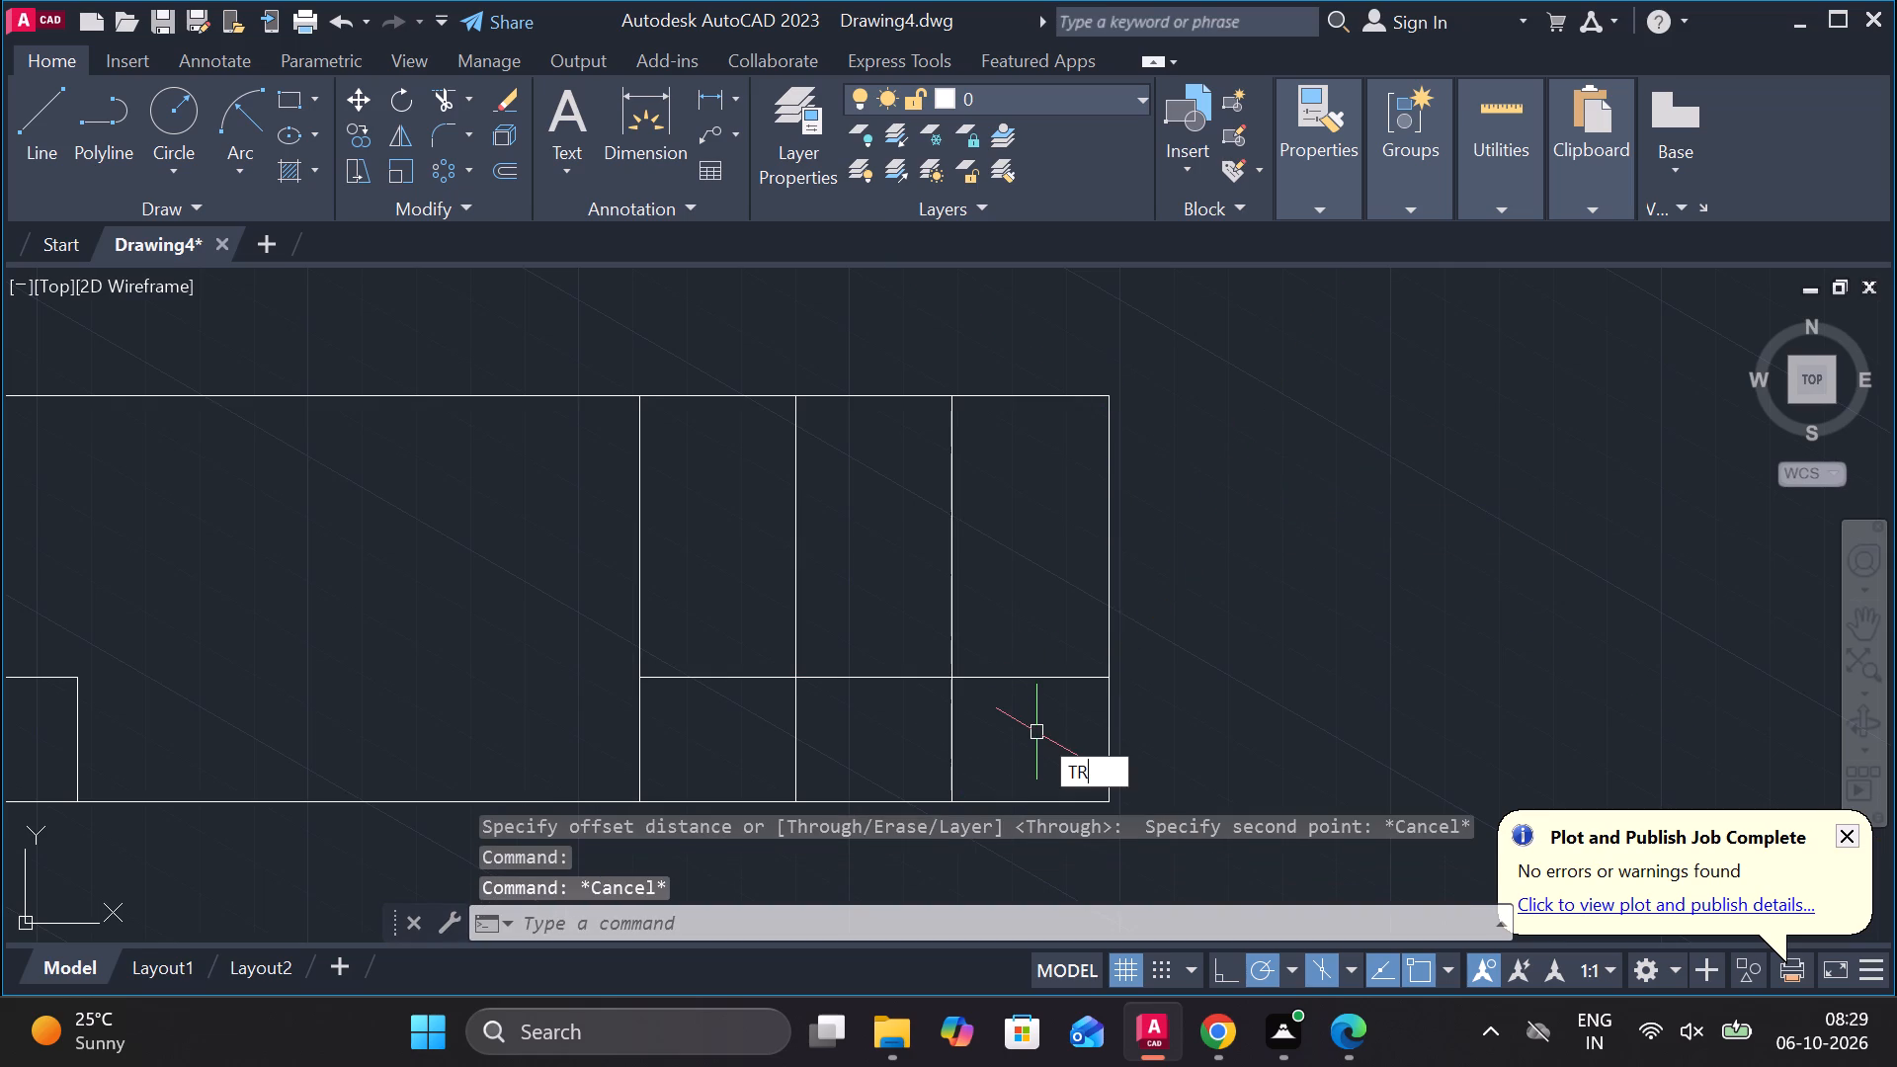
key(space)
drag(1036, 732, 764, 756)
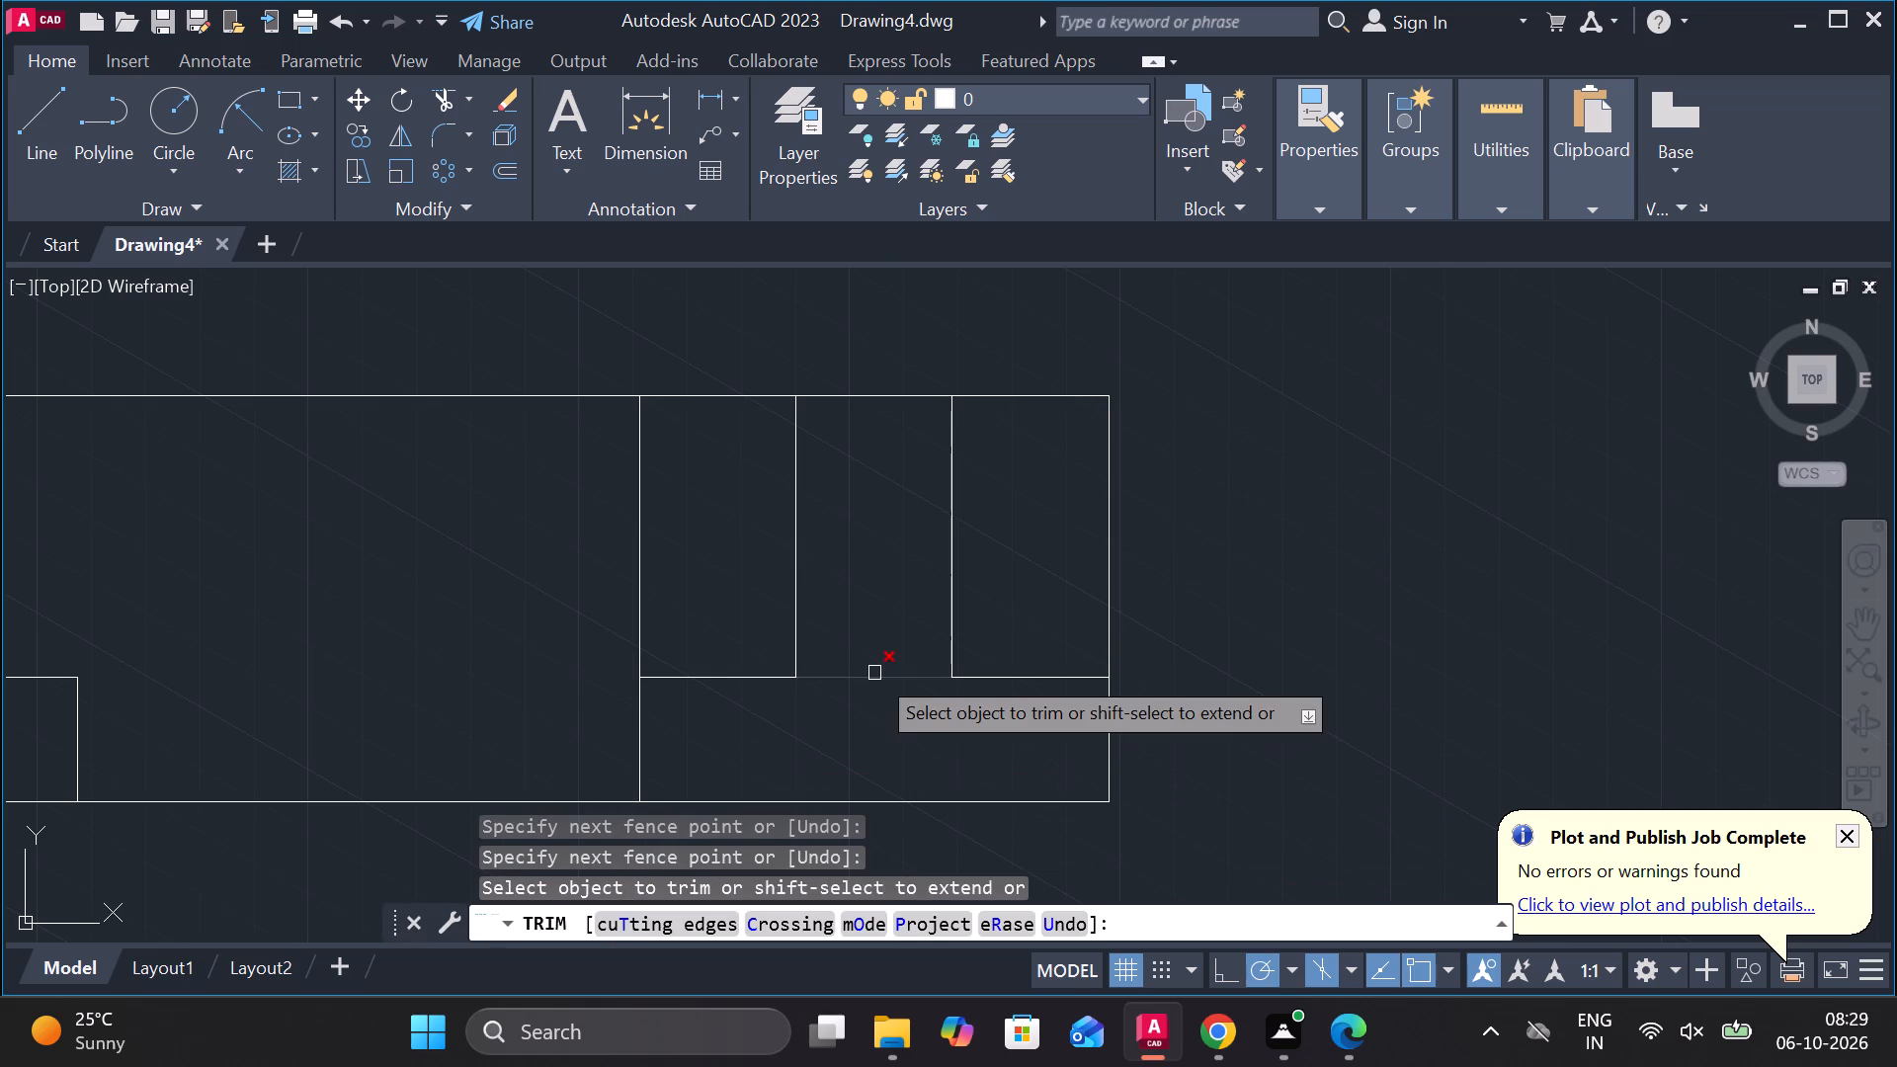
key(Escape)
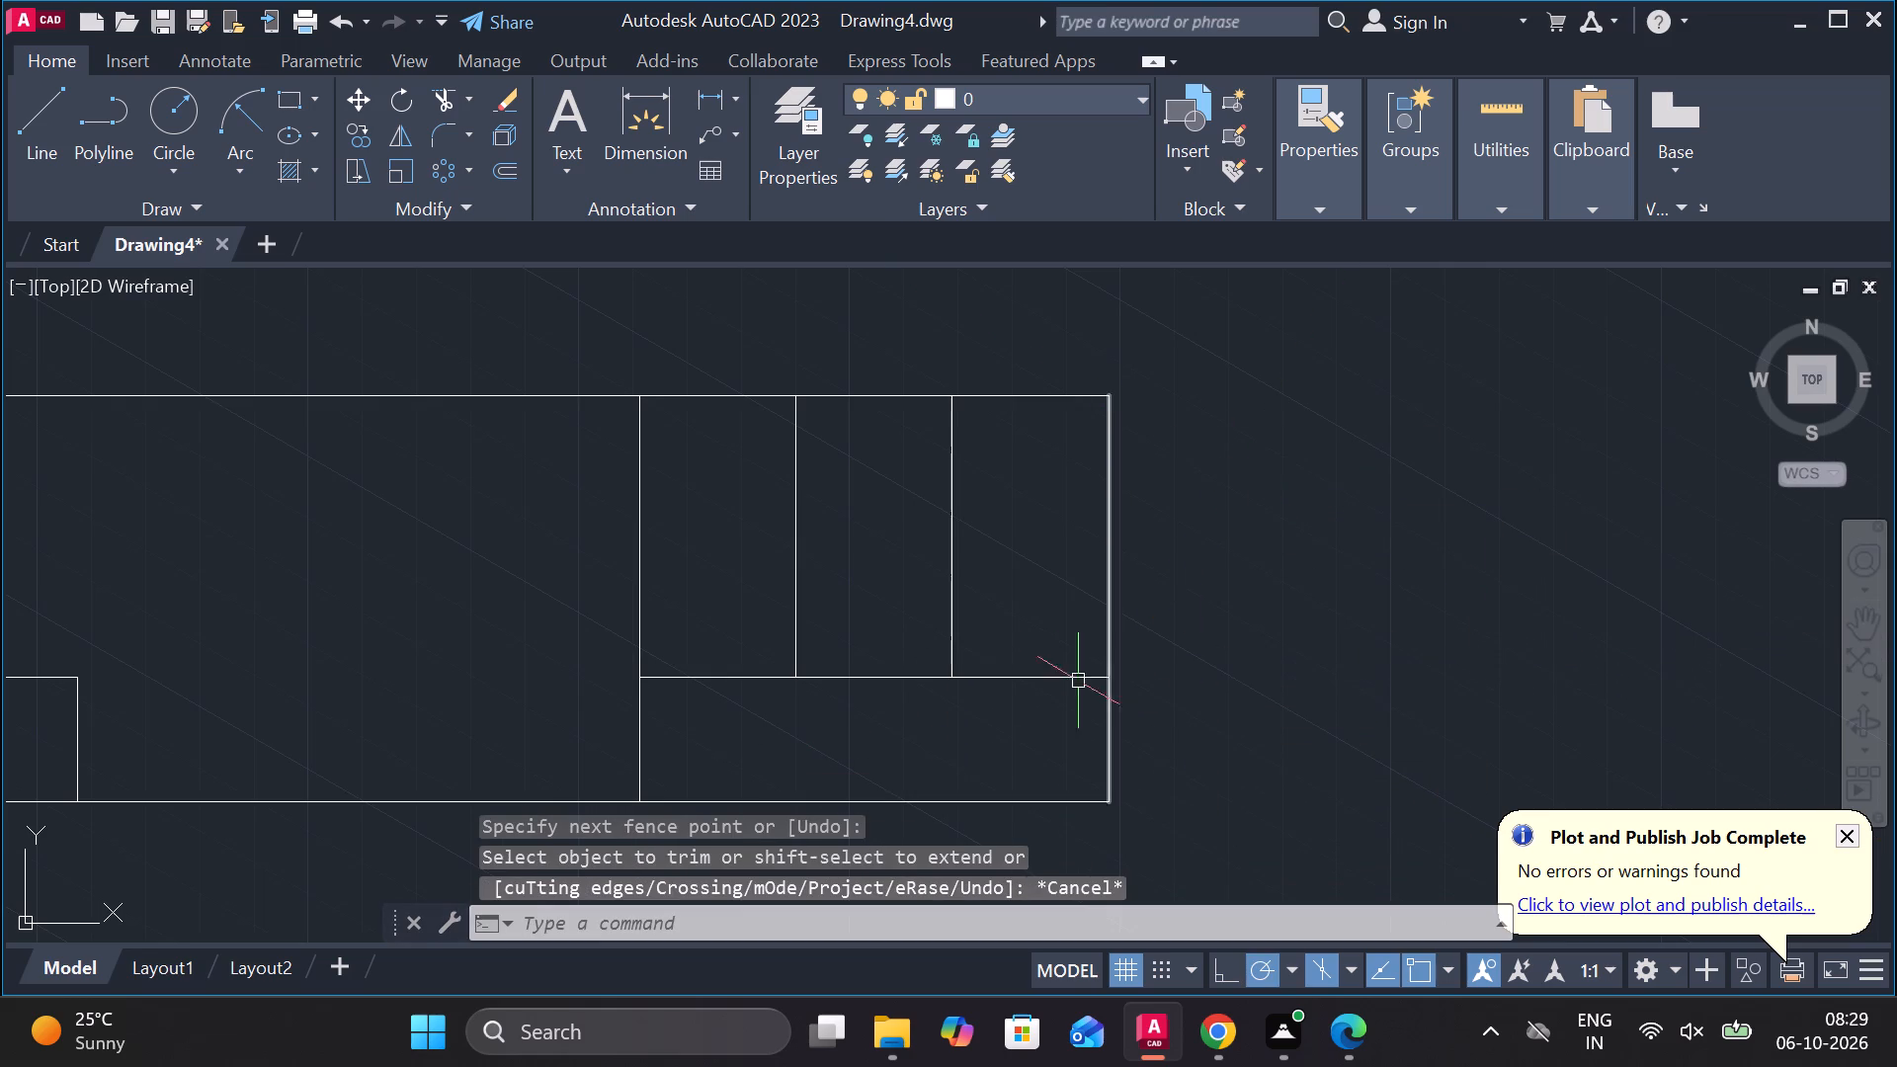
Copy the horizontal line under the three columns straight upward at distances of 7, 14, 21, 28 and 35.
click(1051, 678)
text(CO)
key(Return)
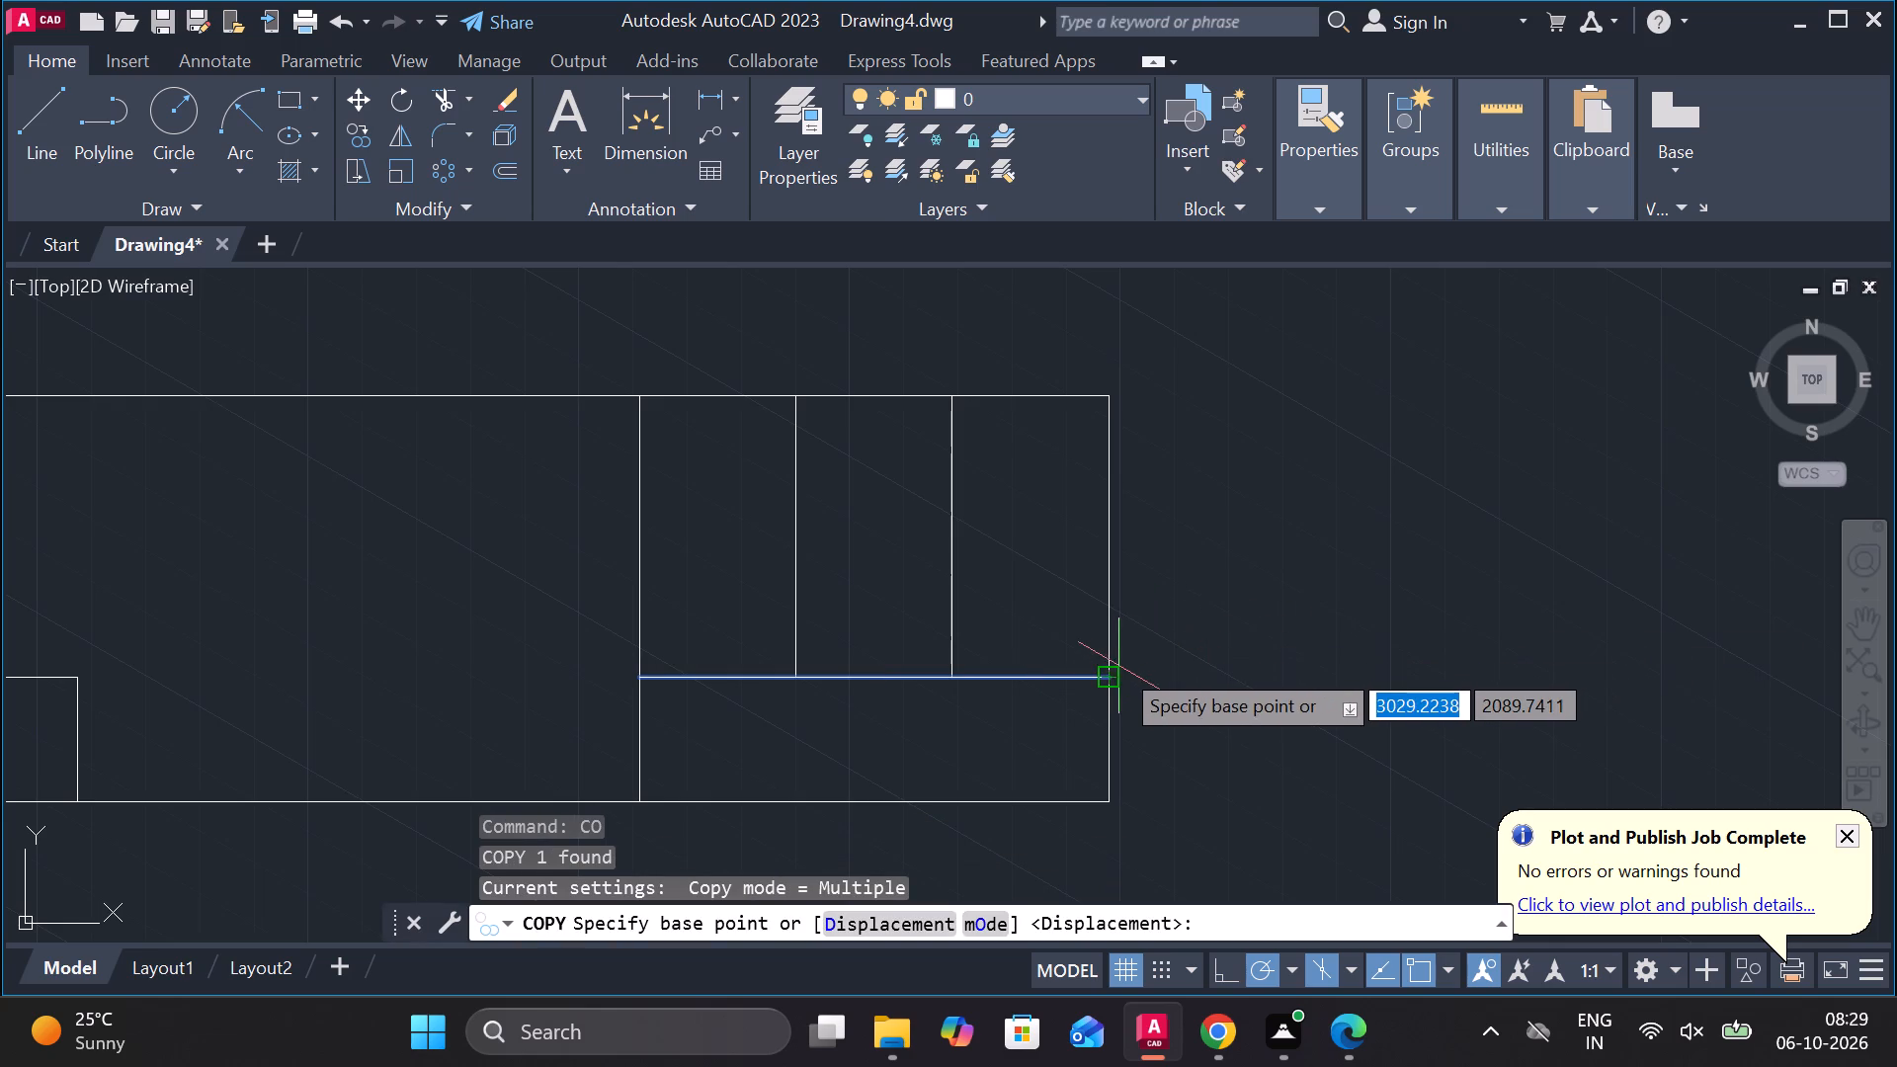
click(1109, 681)
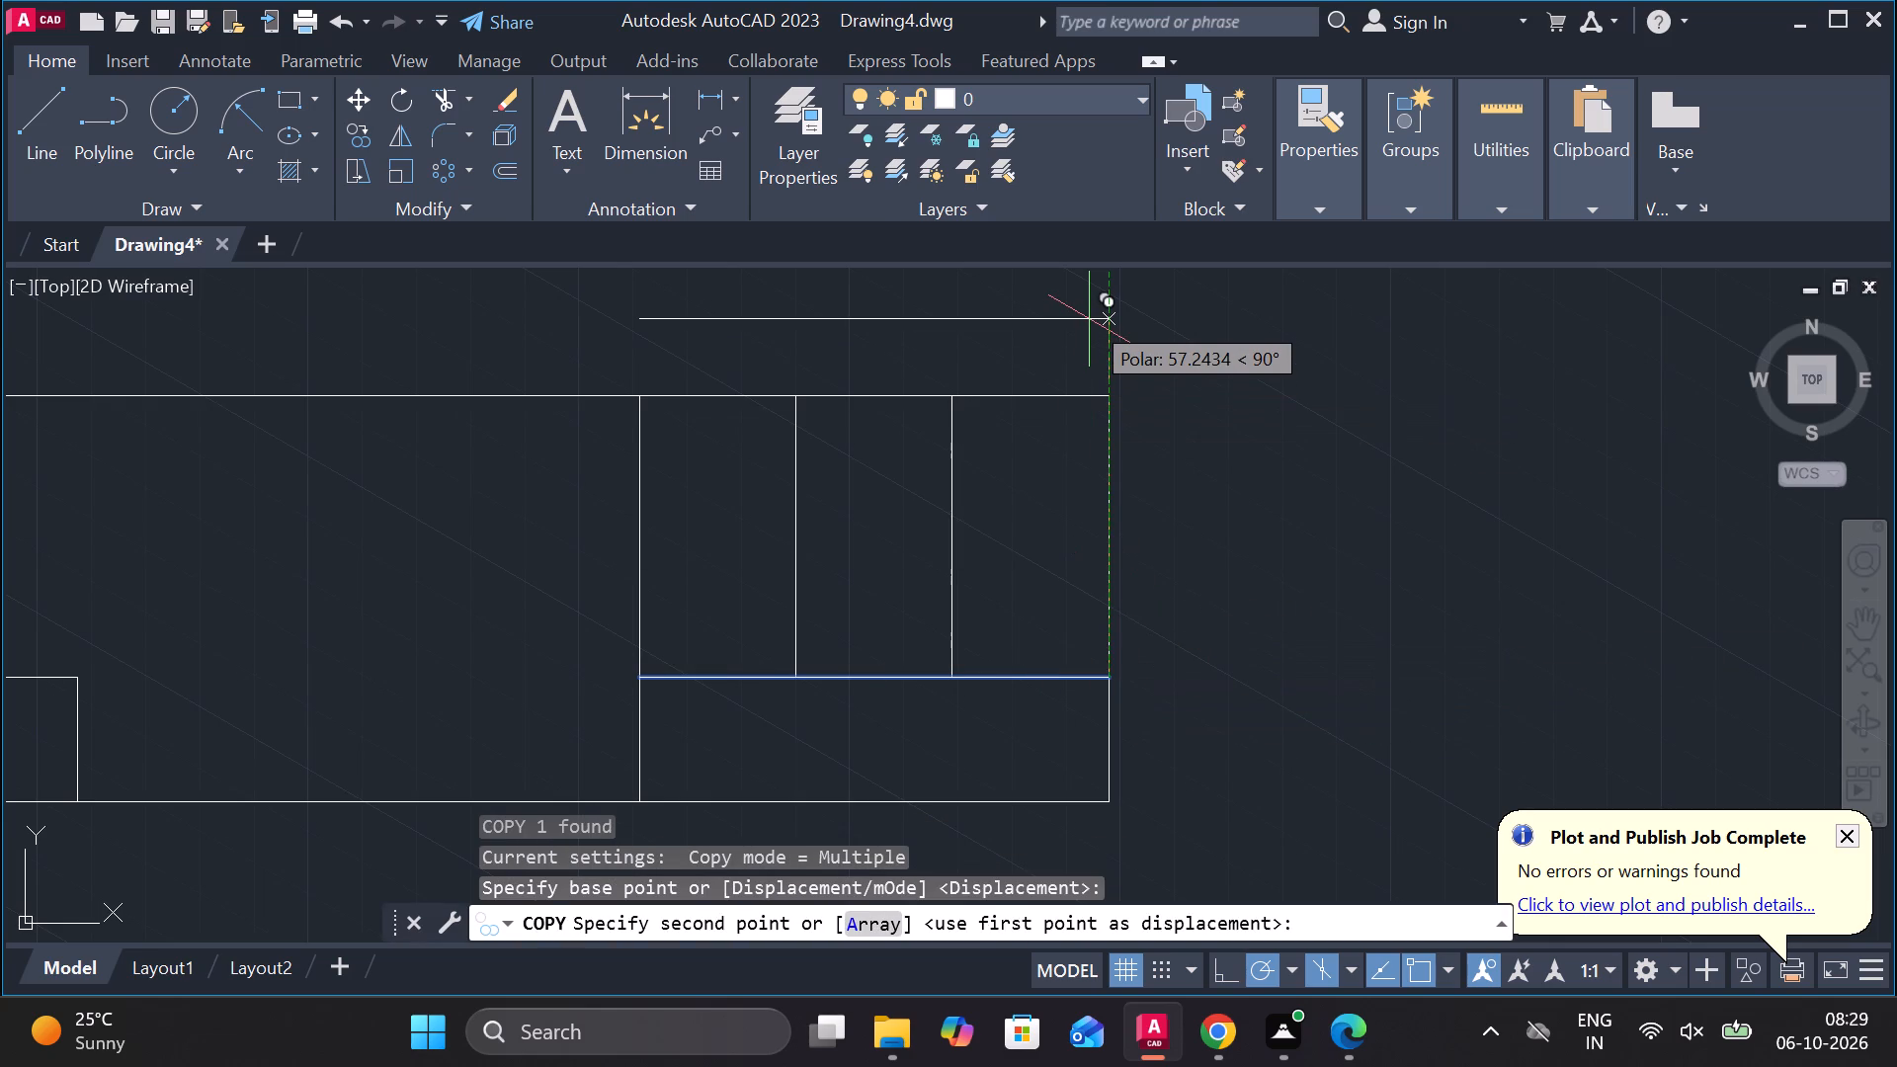
key(7)
key(Return)
text(14)
key(Return)
text(21)
key(Return)
key(2)
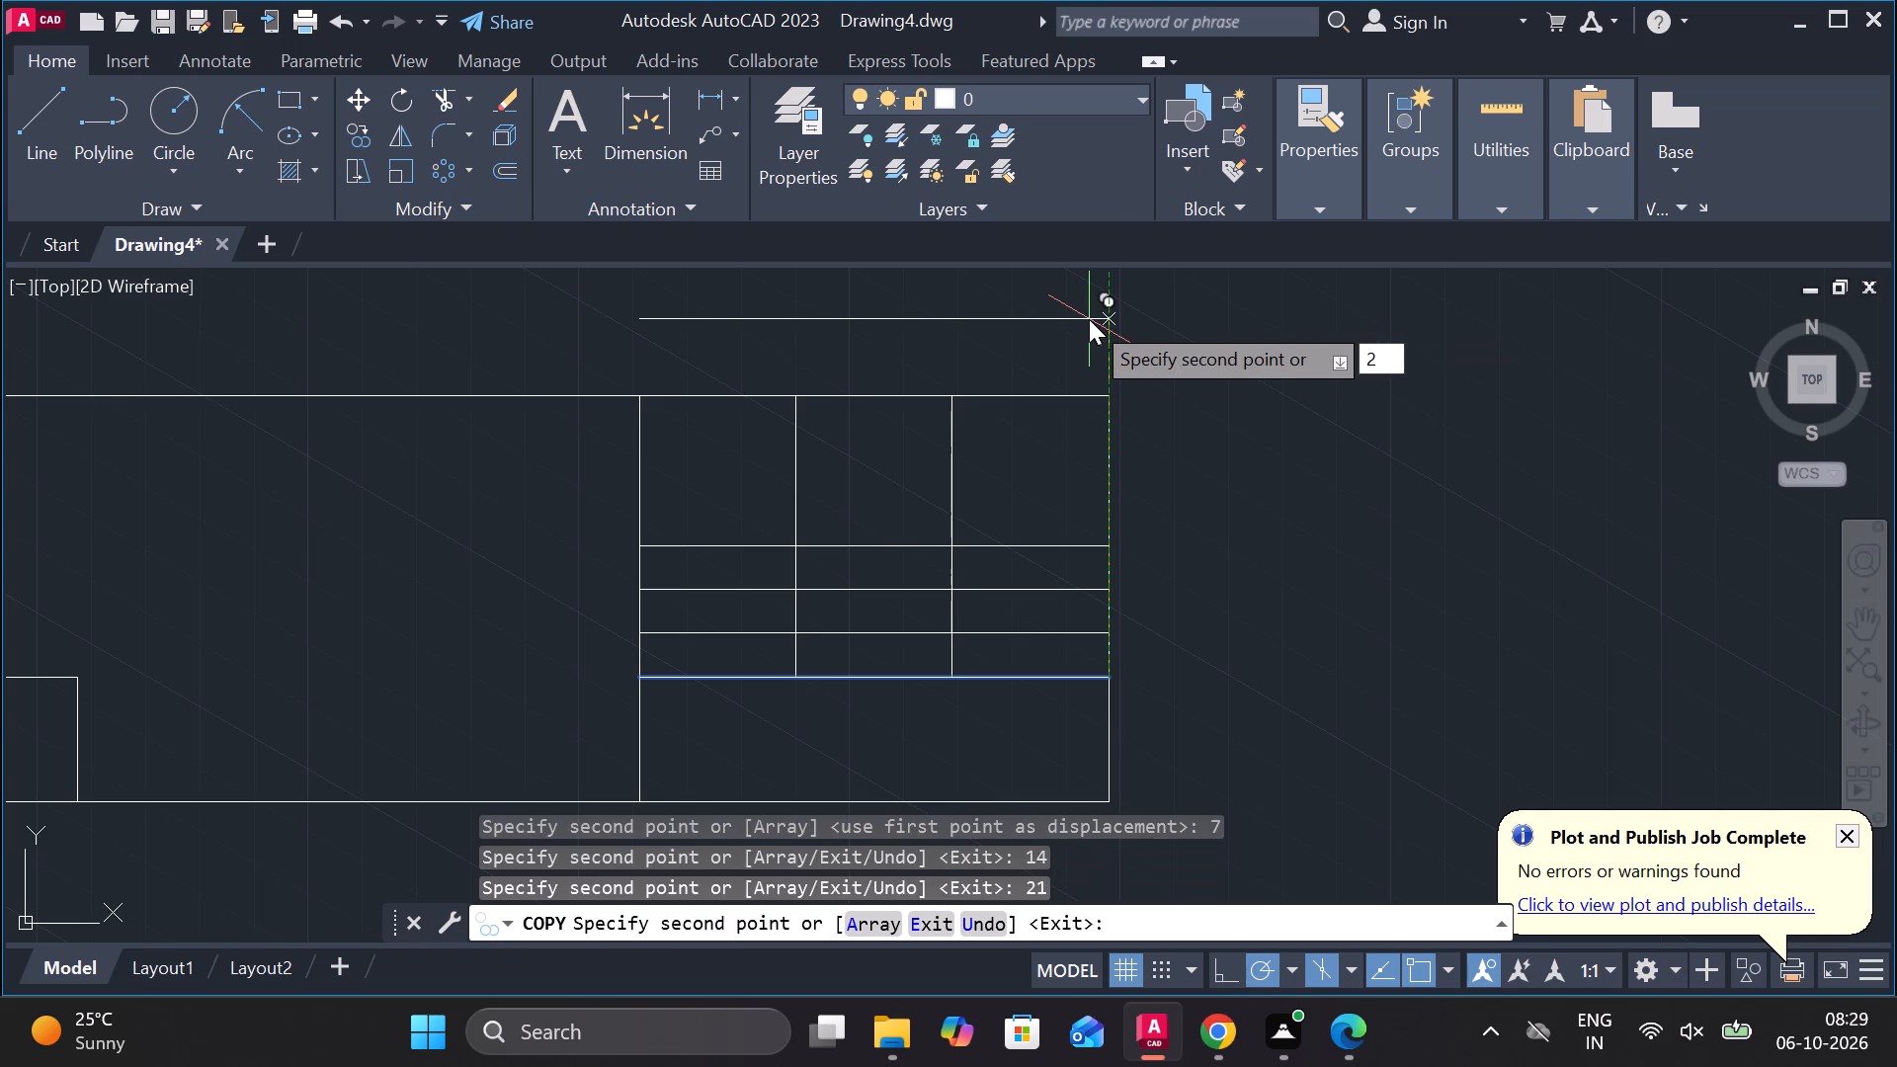
key(8)
key(Return)
text(35)
key(Return)
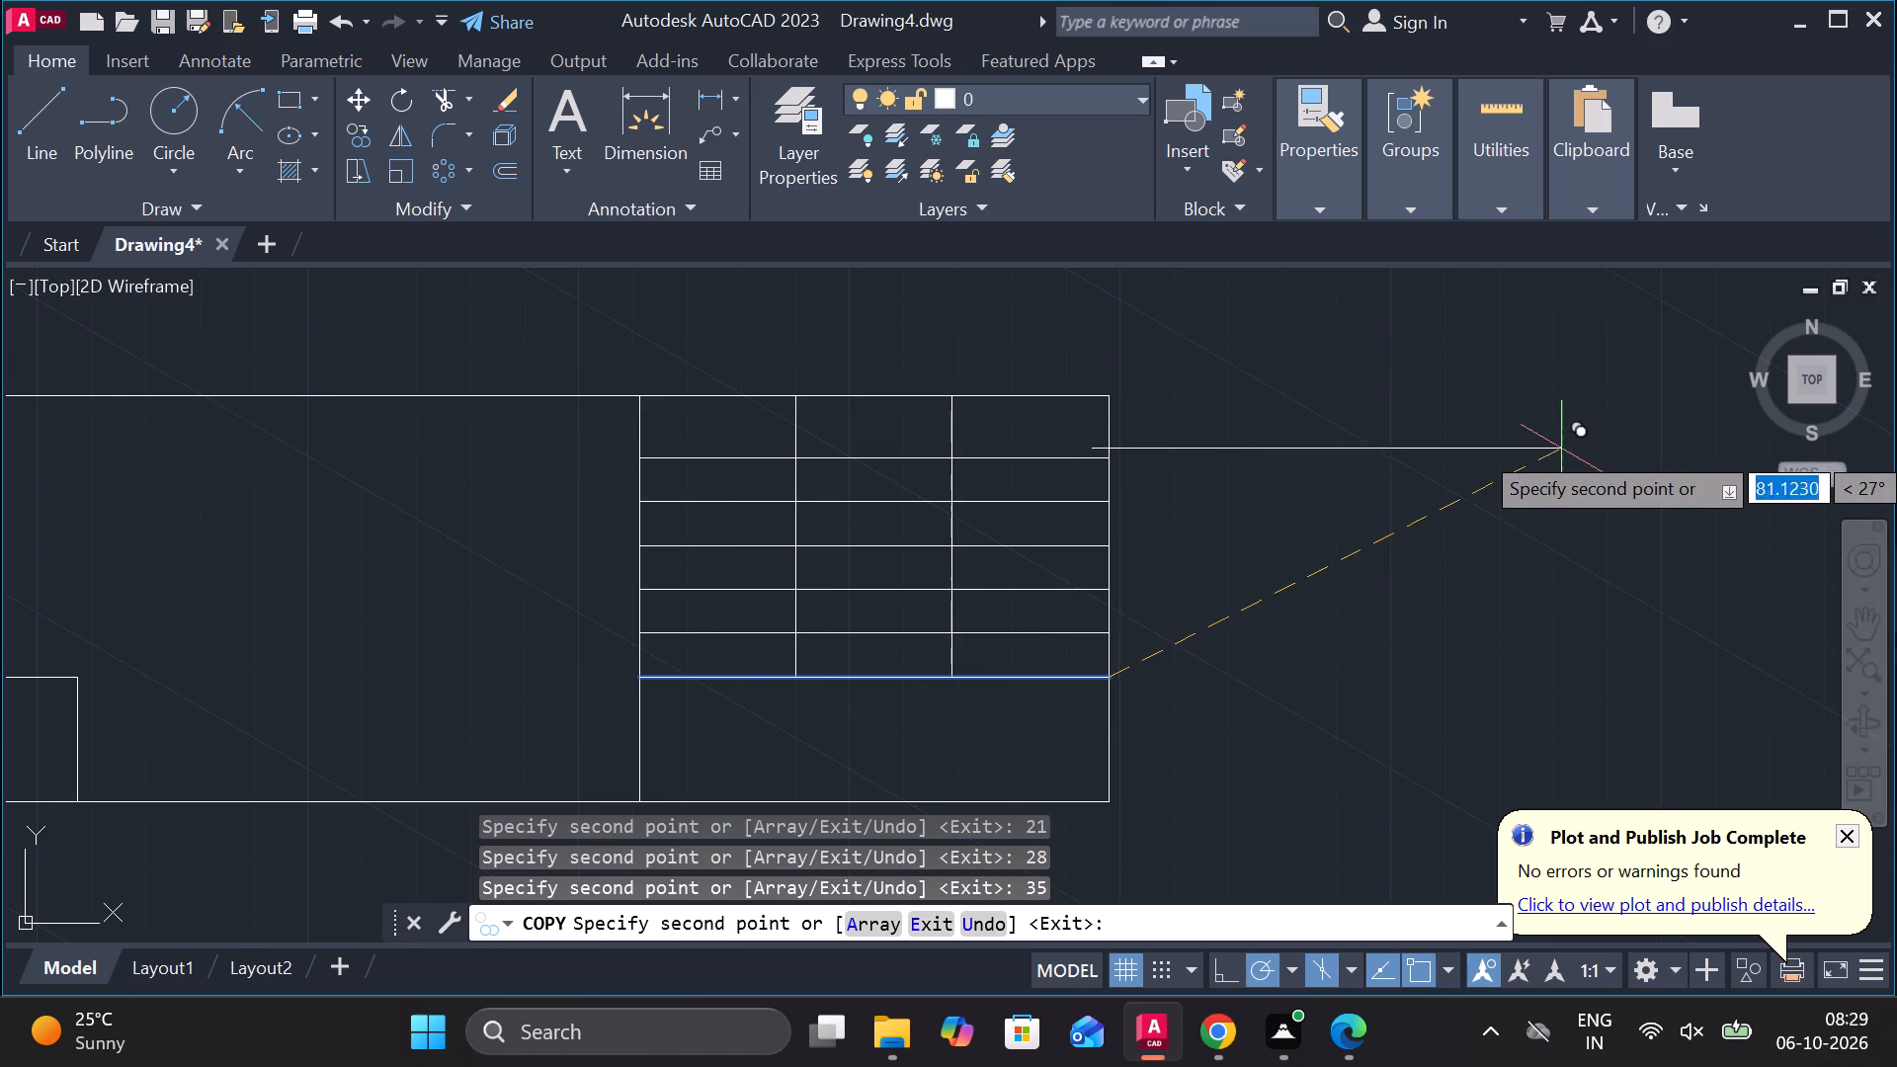
key(Escape)
Extend the horizontal line below the three columns across the wide section to meet the 25 by 20 corner cell.
key(e)
key(x)
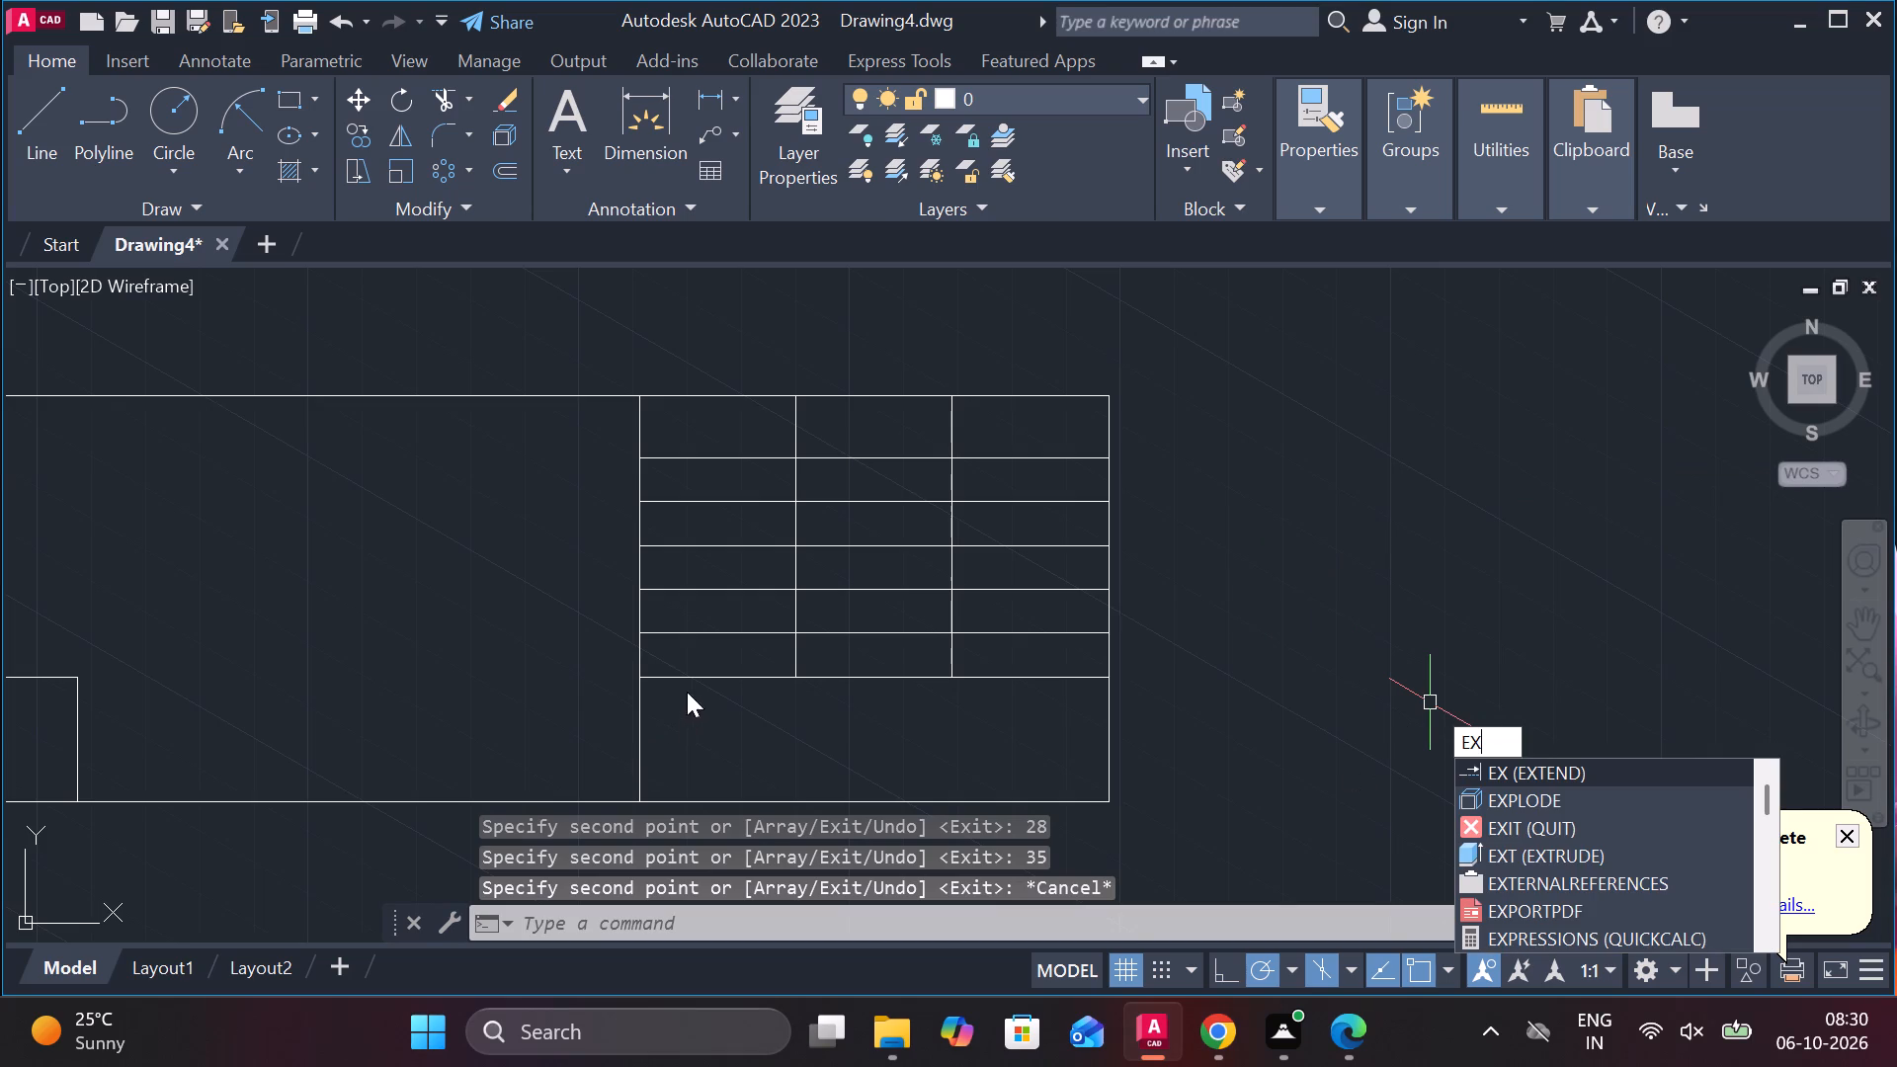
click(1534, 766)
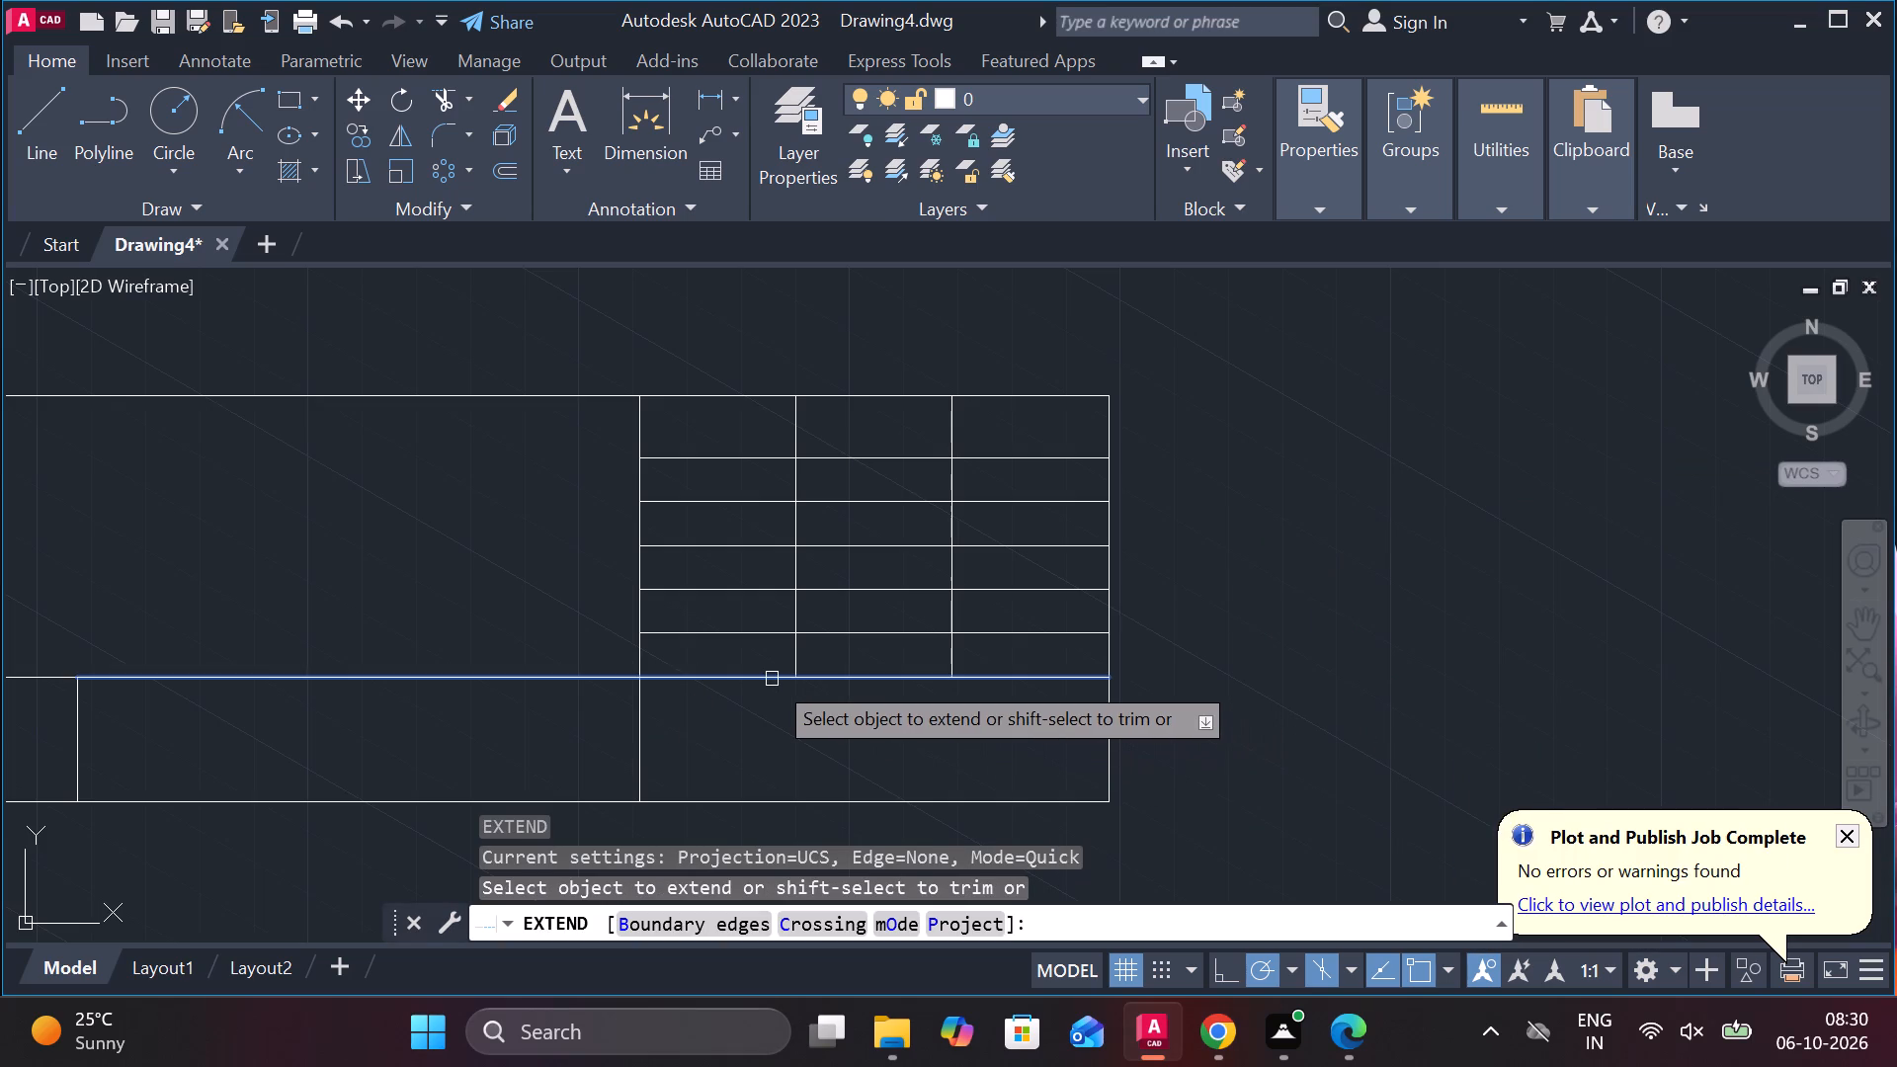
click(772, 679)
scroll(770, 677, down, 1)
middle_drag(1101, 599, 1413, 491)
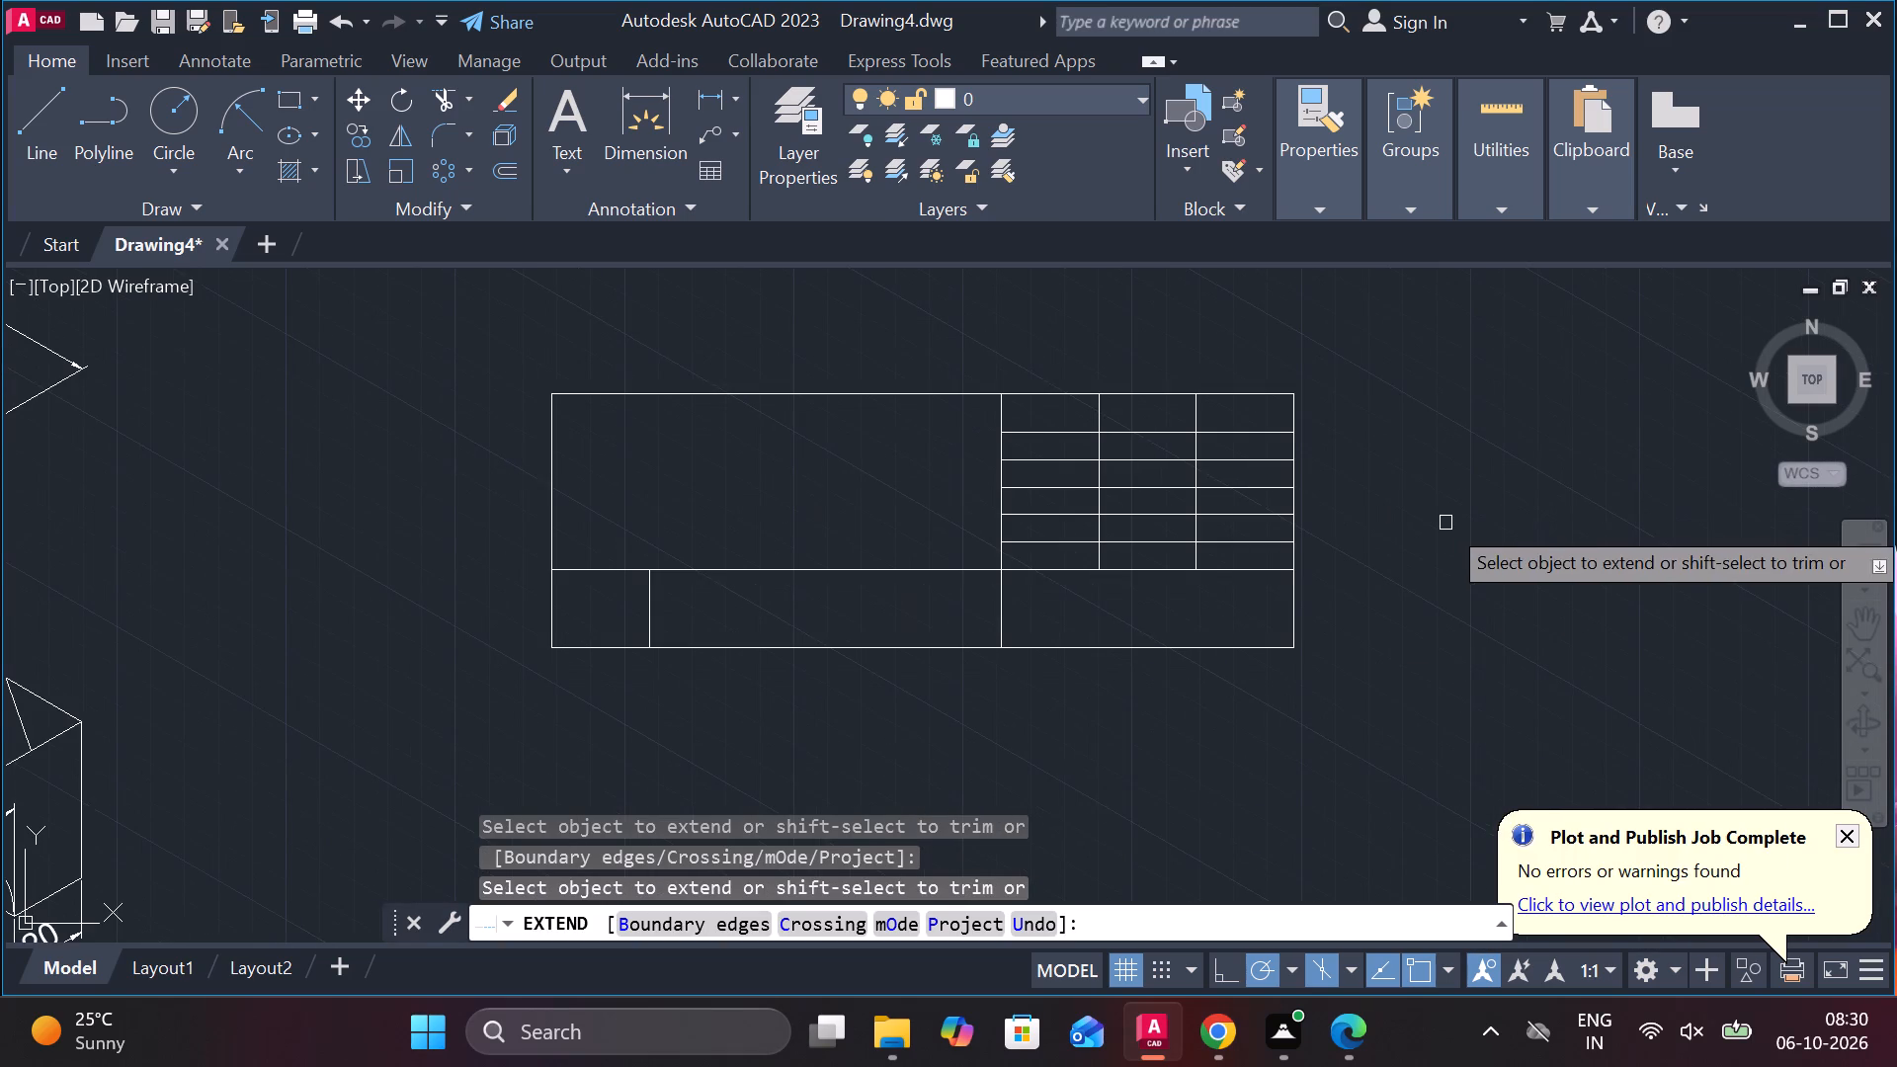
key(Escape)
Draw a 25 long horizontal line between the side midpoints of the corner cell, splitting it in half.
key(l)
key(Return)
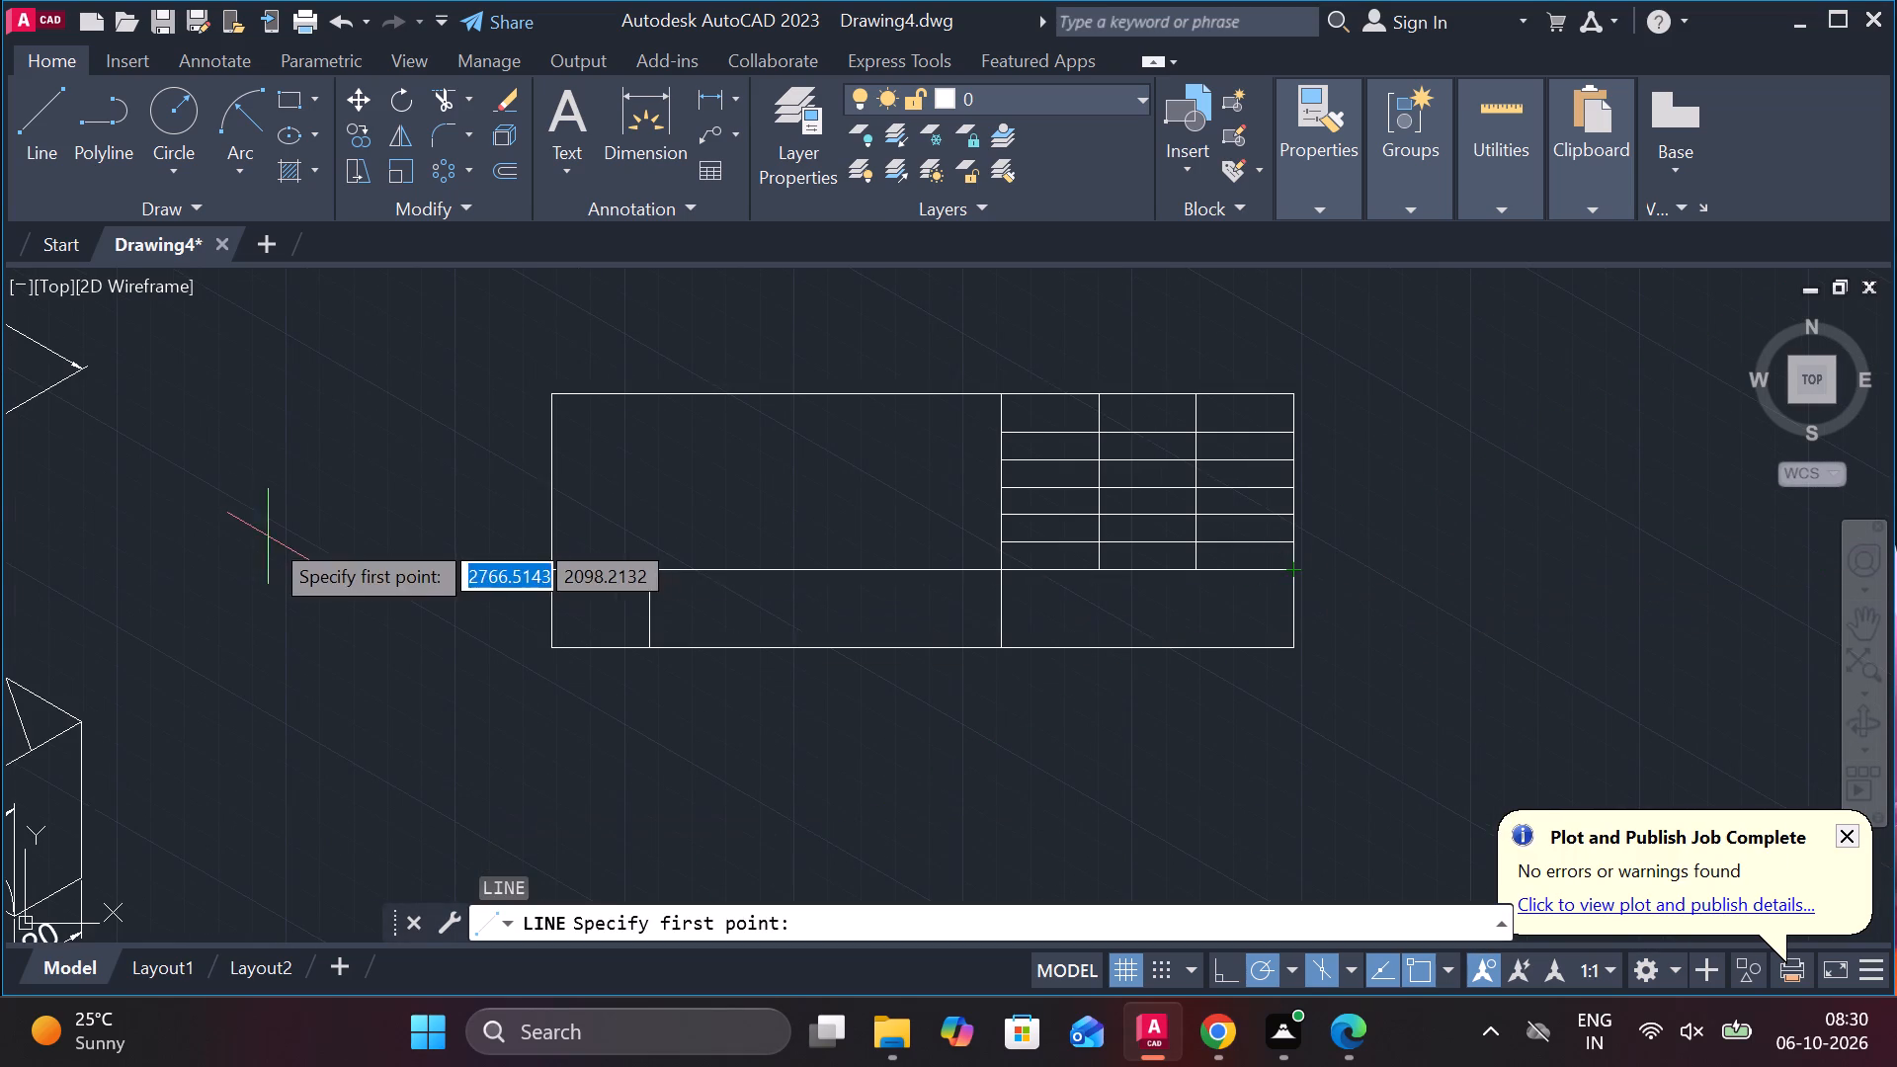
scroll(268, 536, up, 2)
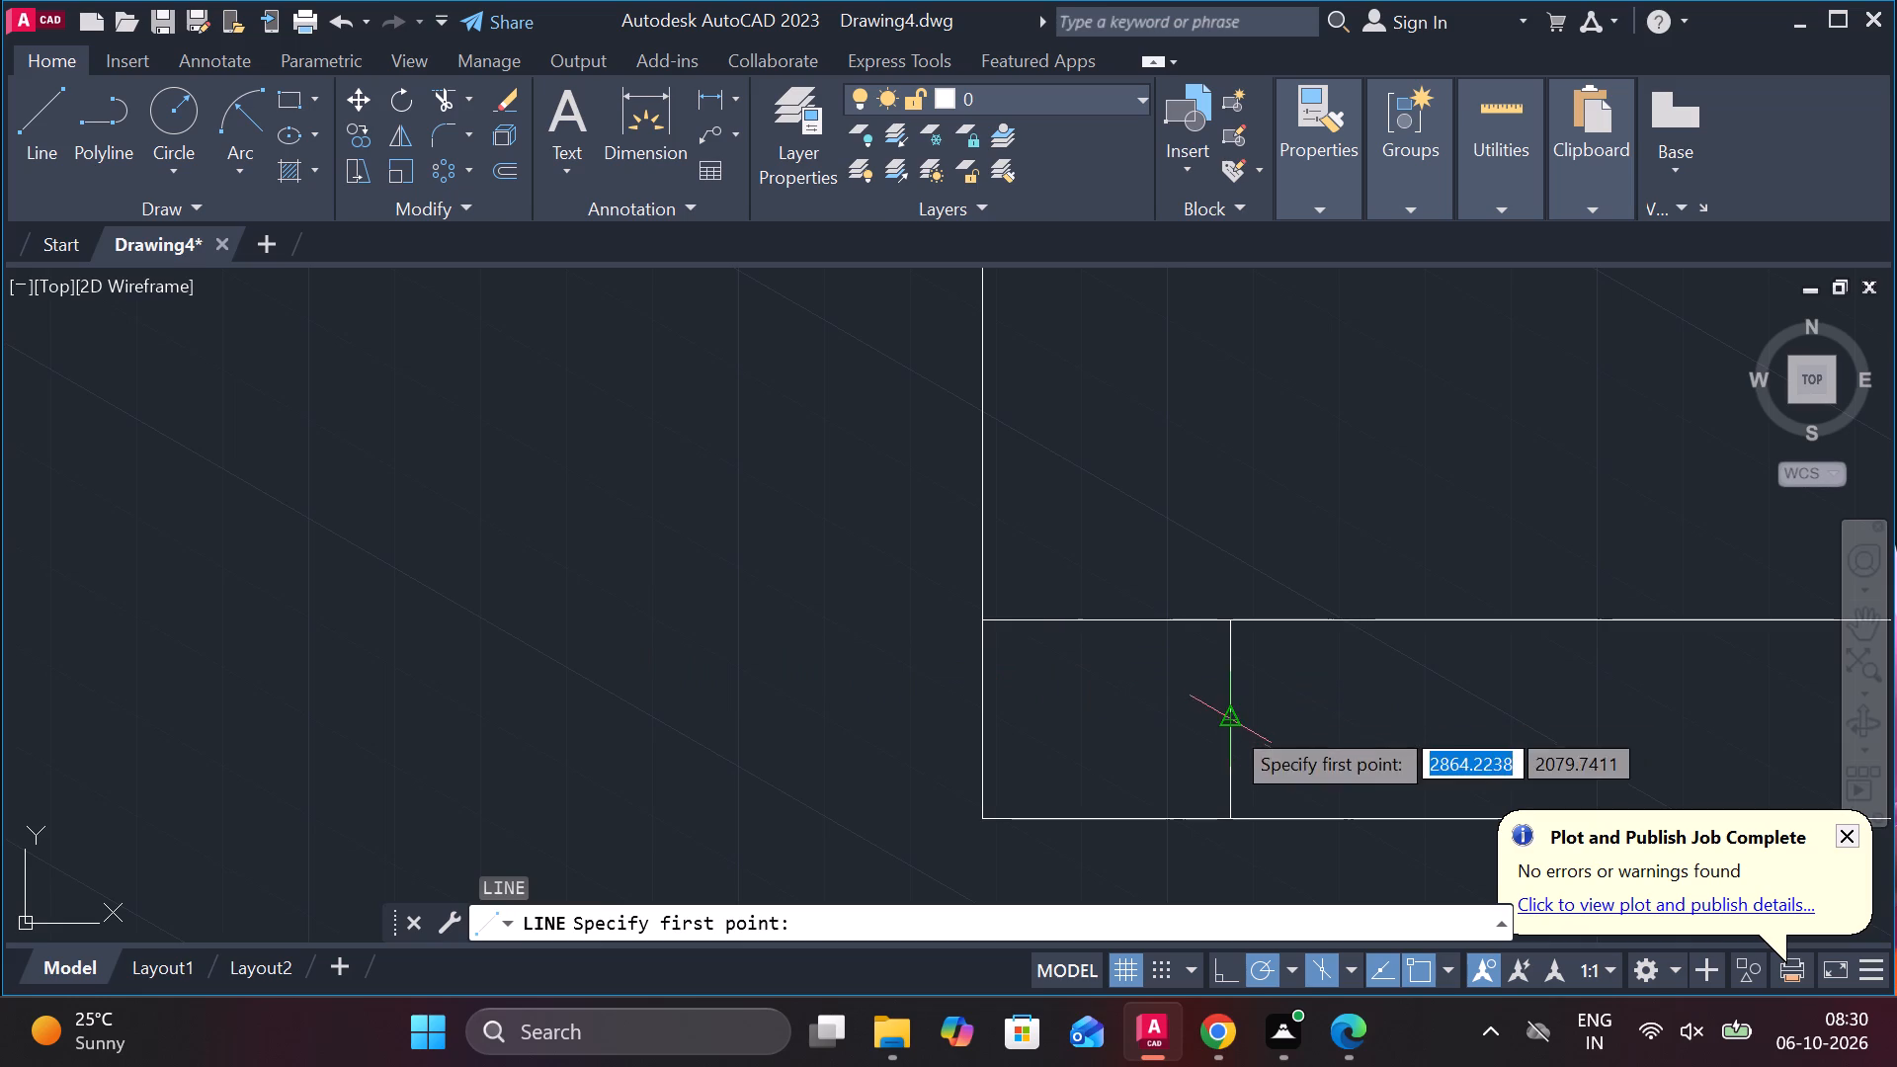
click(1229, 724)
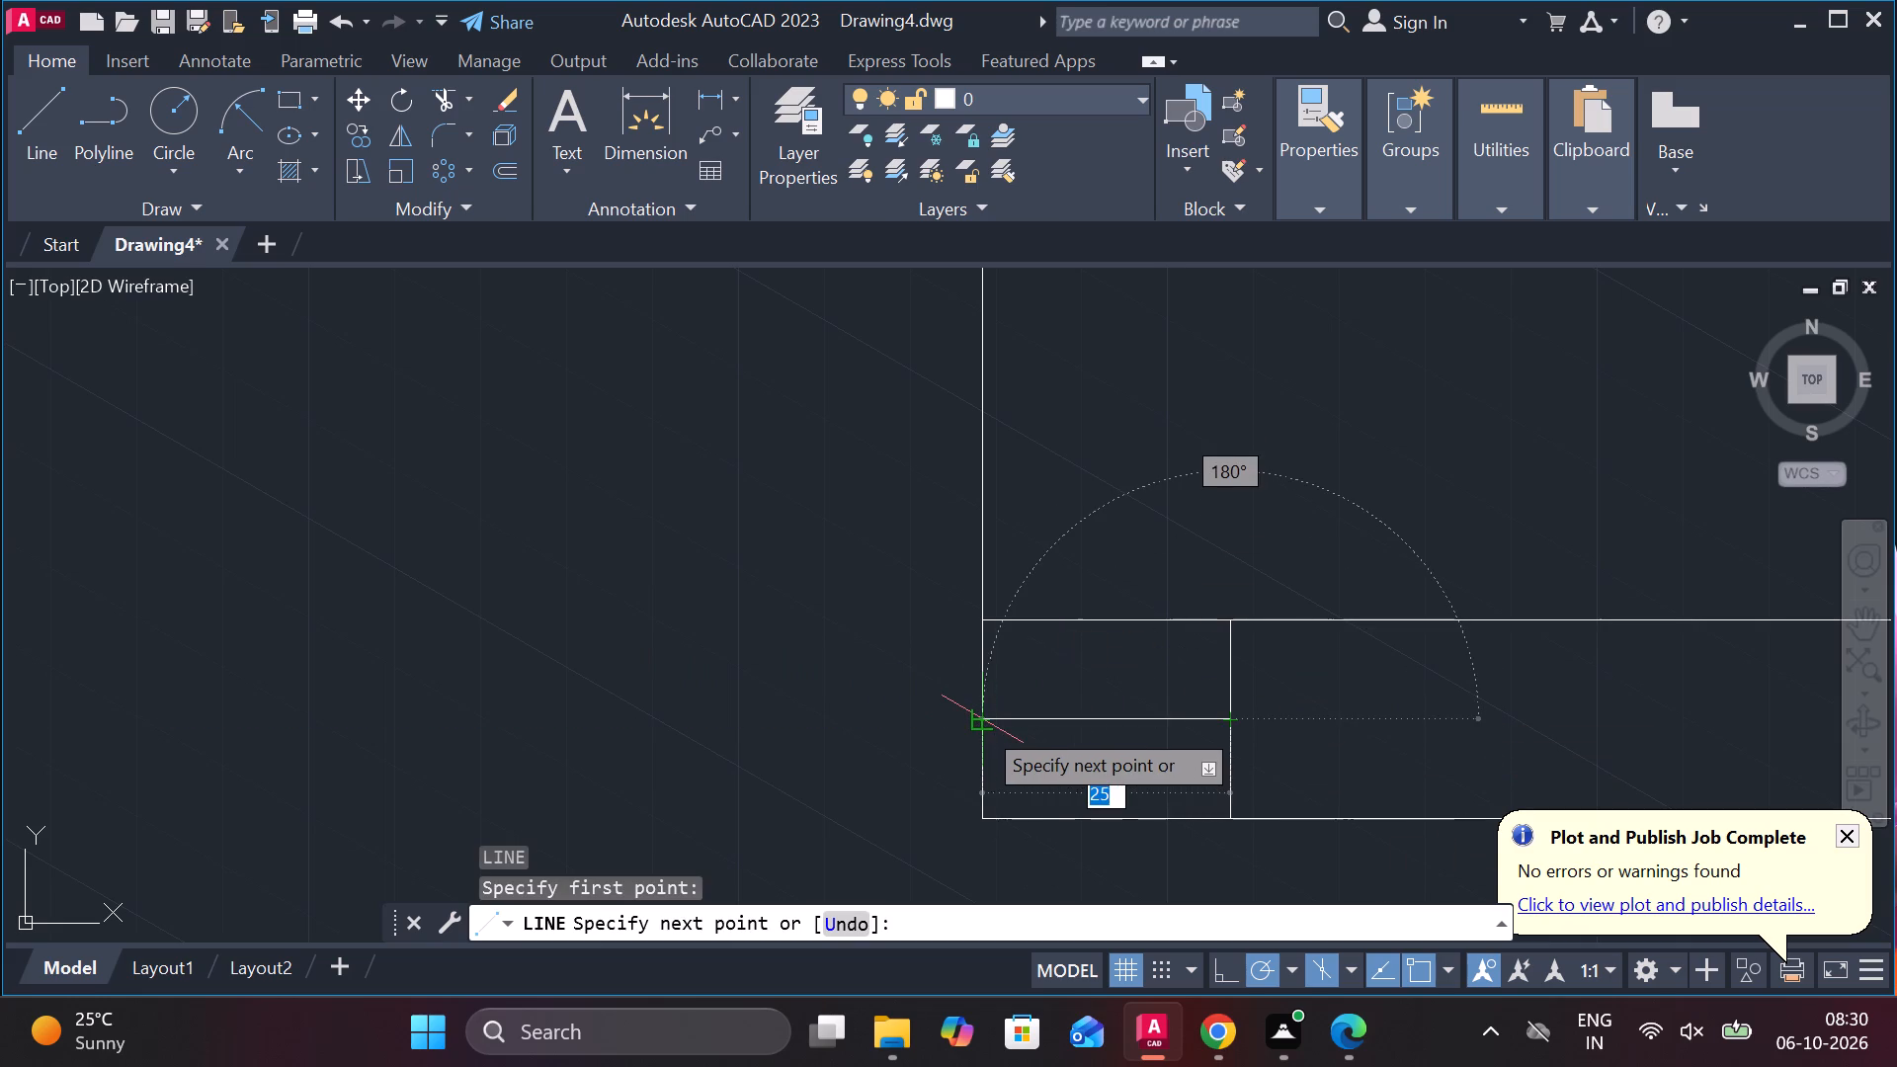
click(981, 725)
key(grave)
middle_click(1226, 540)
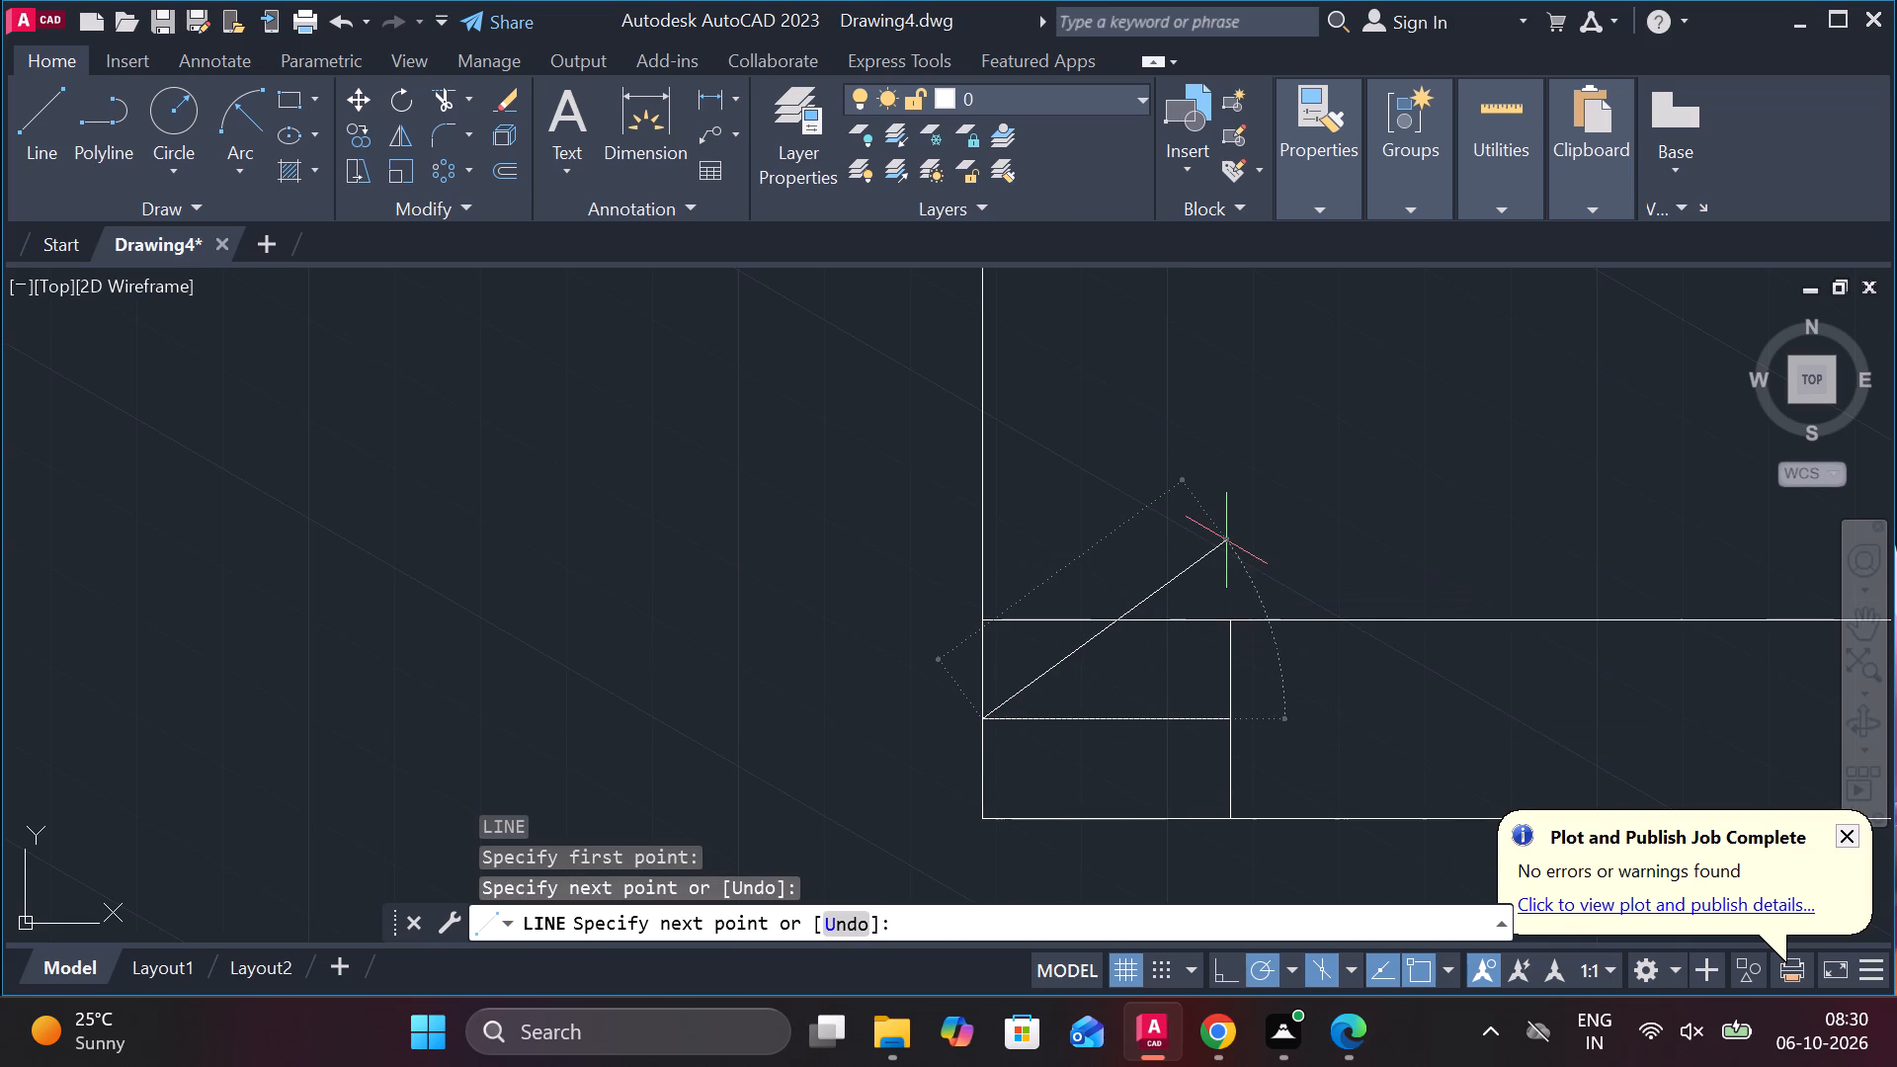
key(Escape)
Add the multiline text DESIGNED at height 2.5 in the first of the three columns, second row from the top.
scroll(1269, 543, down, 1)
middle_drag(1266, 539, 284, 590)
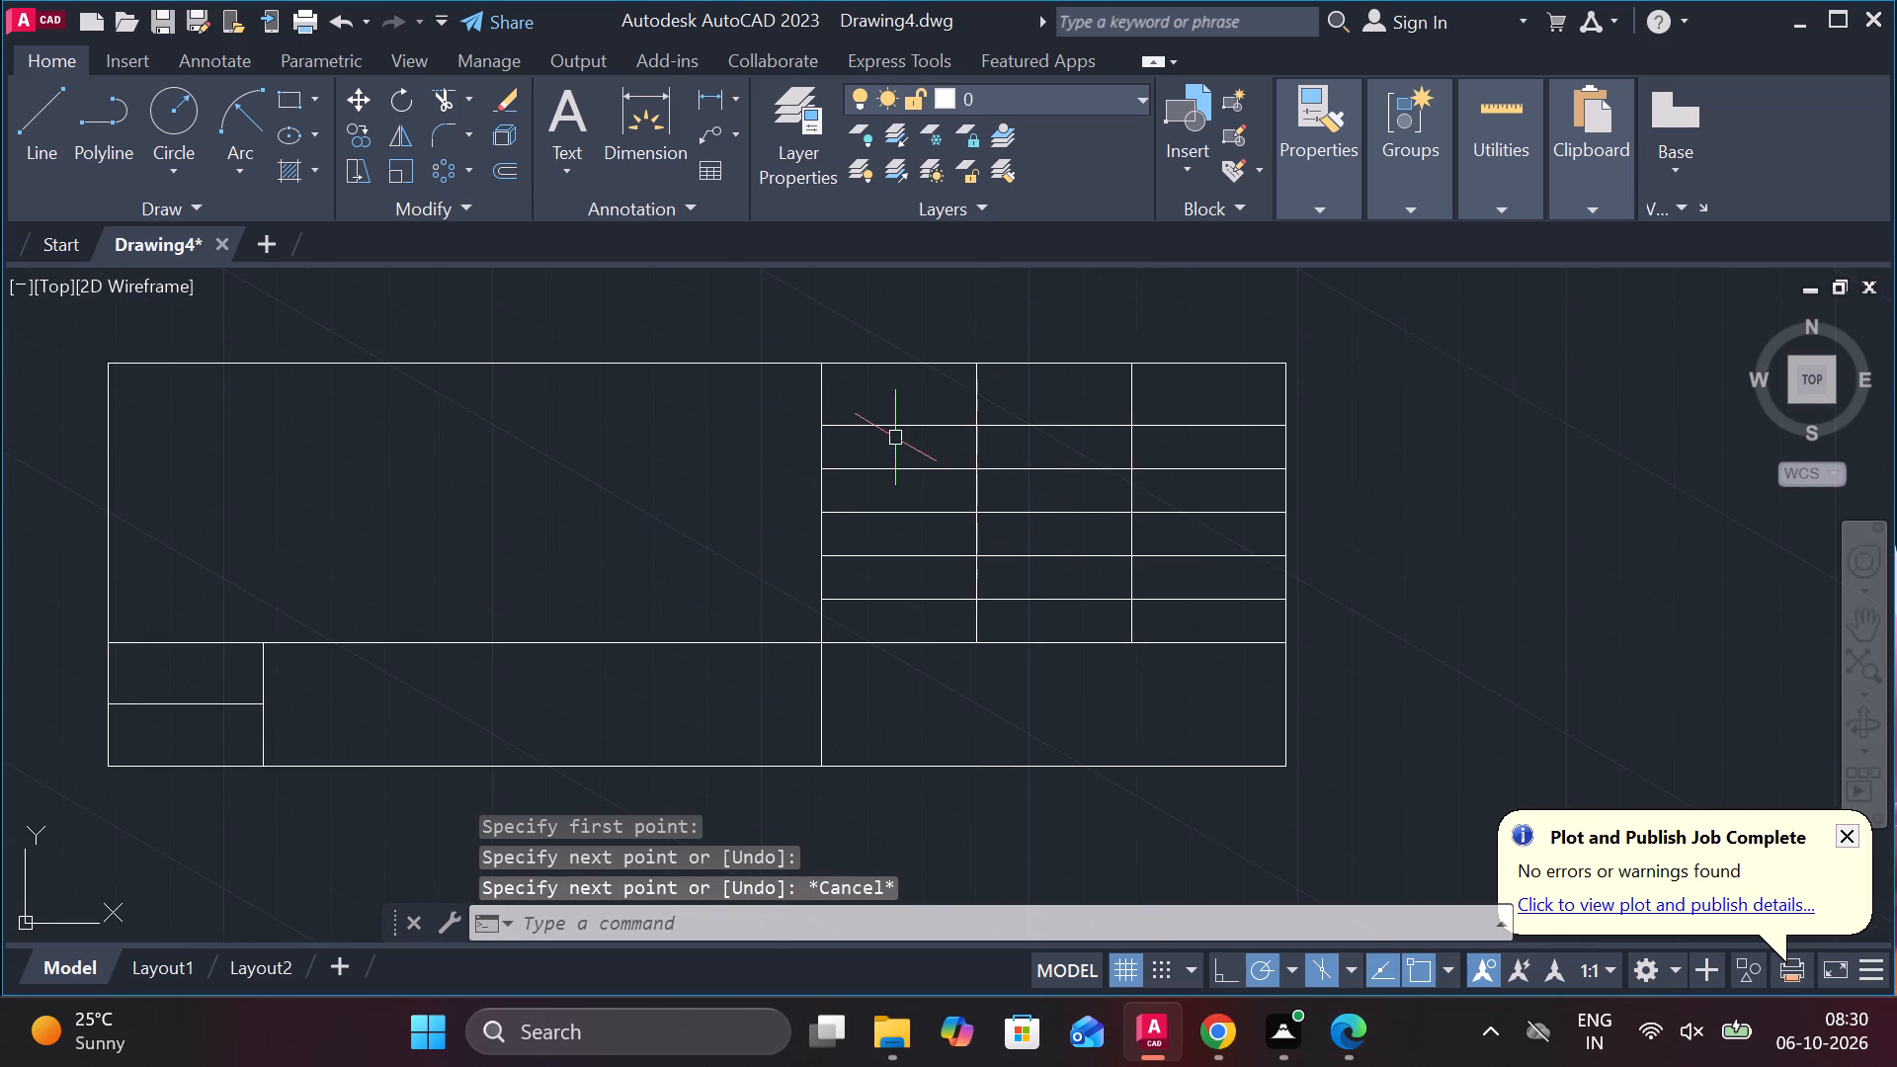
scroll(895, 436, up, 1)
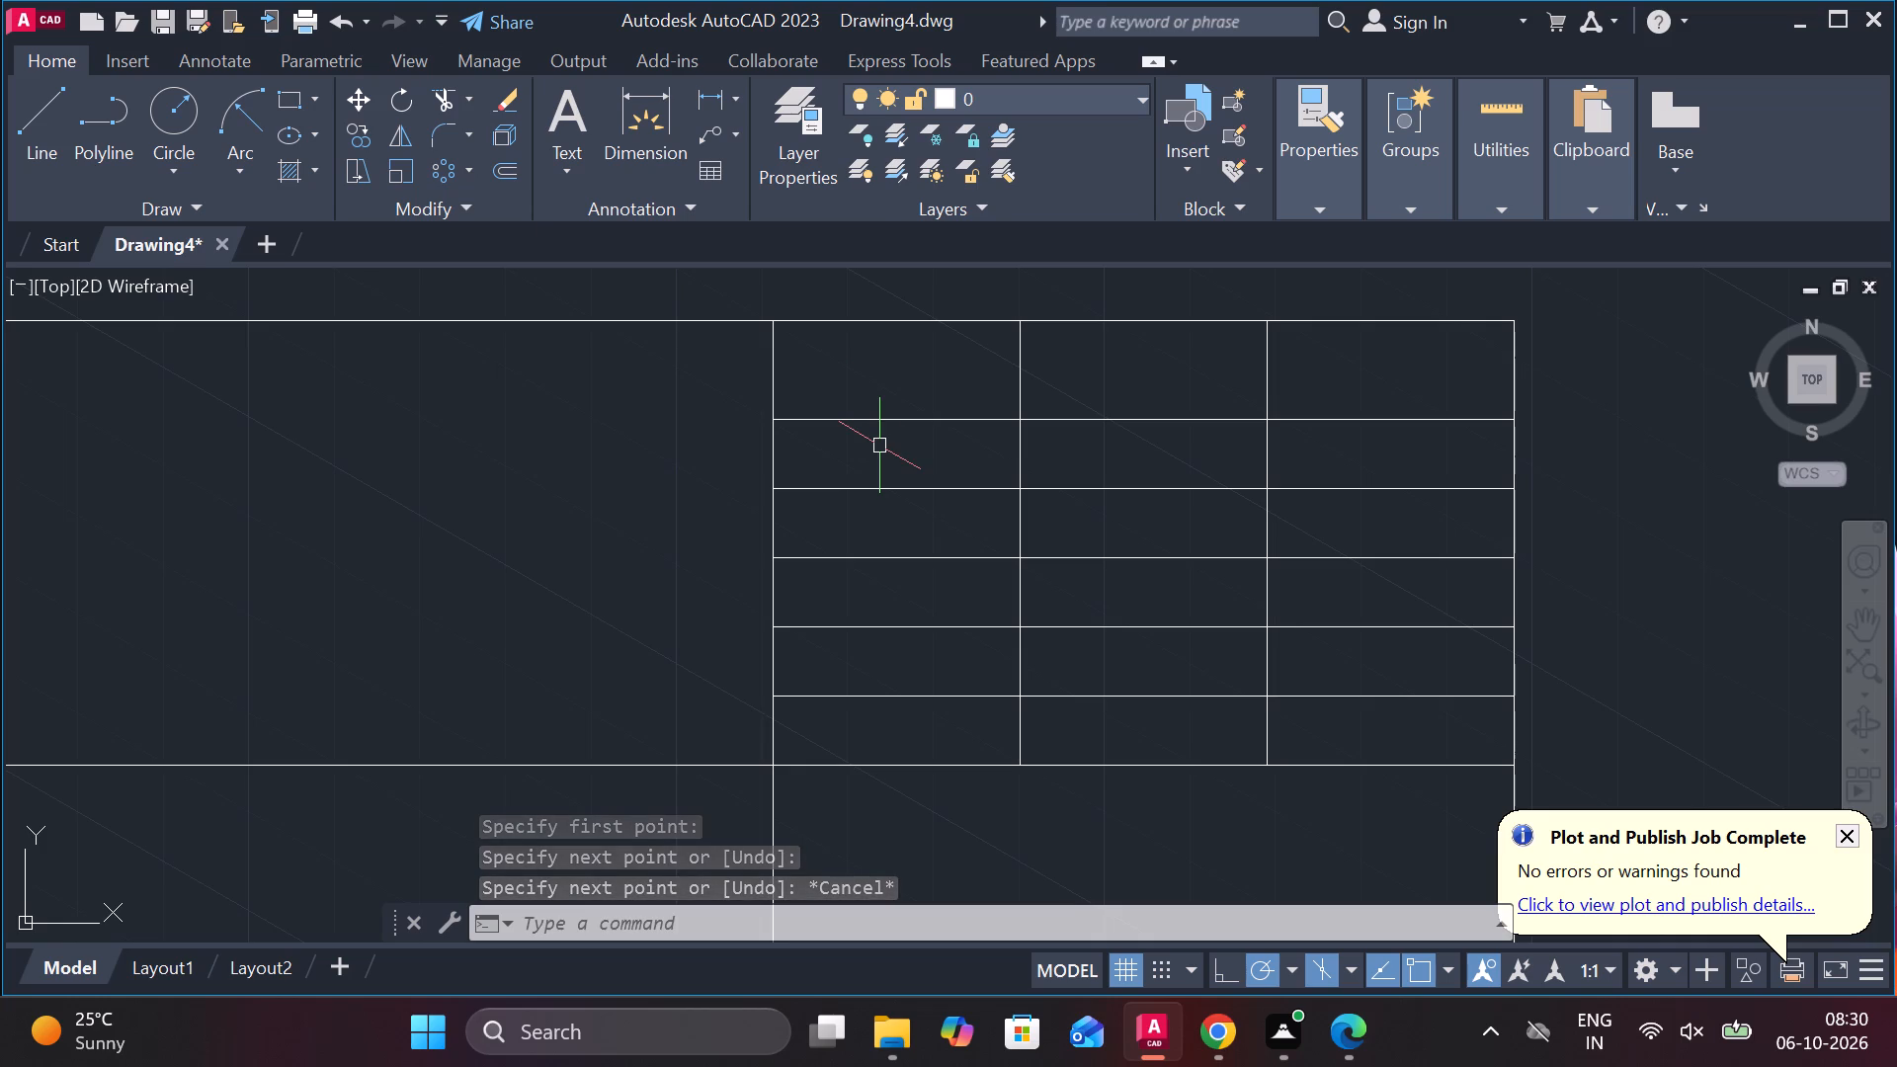
text(MT)
key(Return)
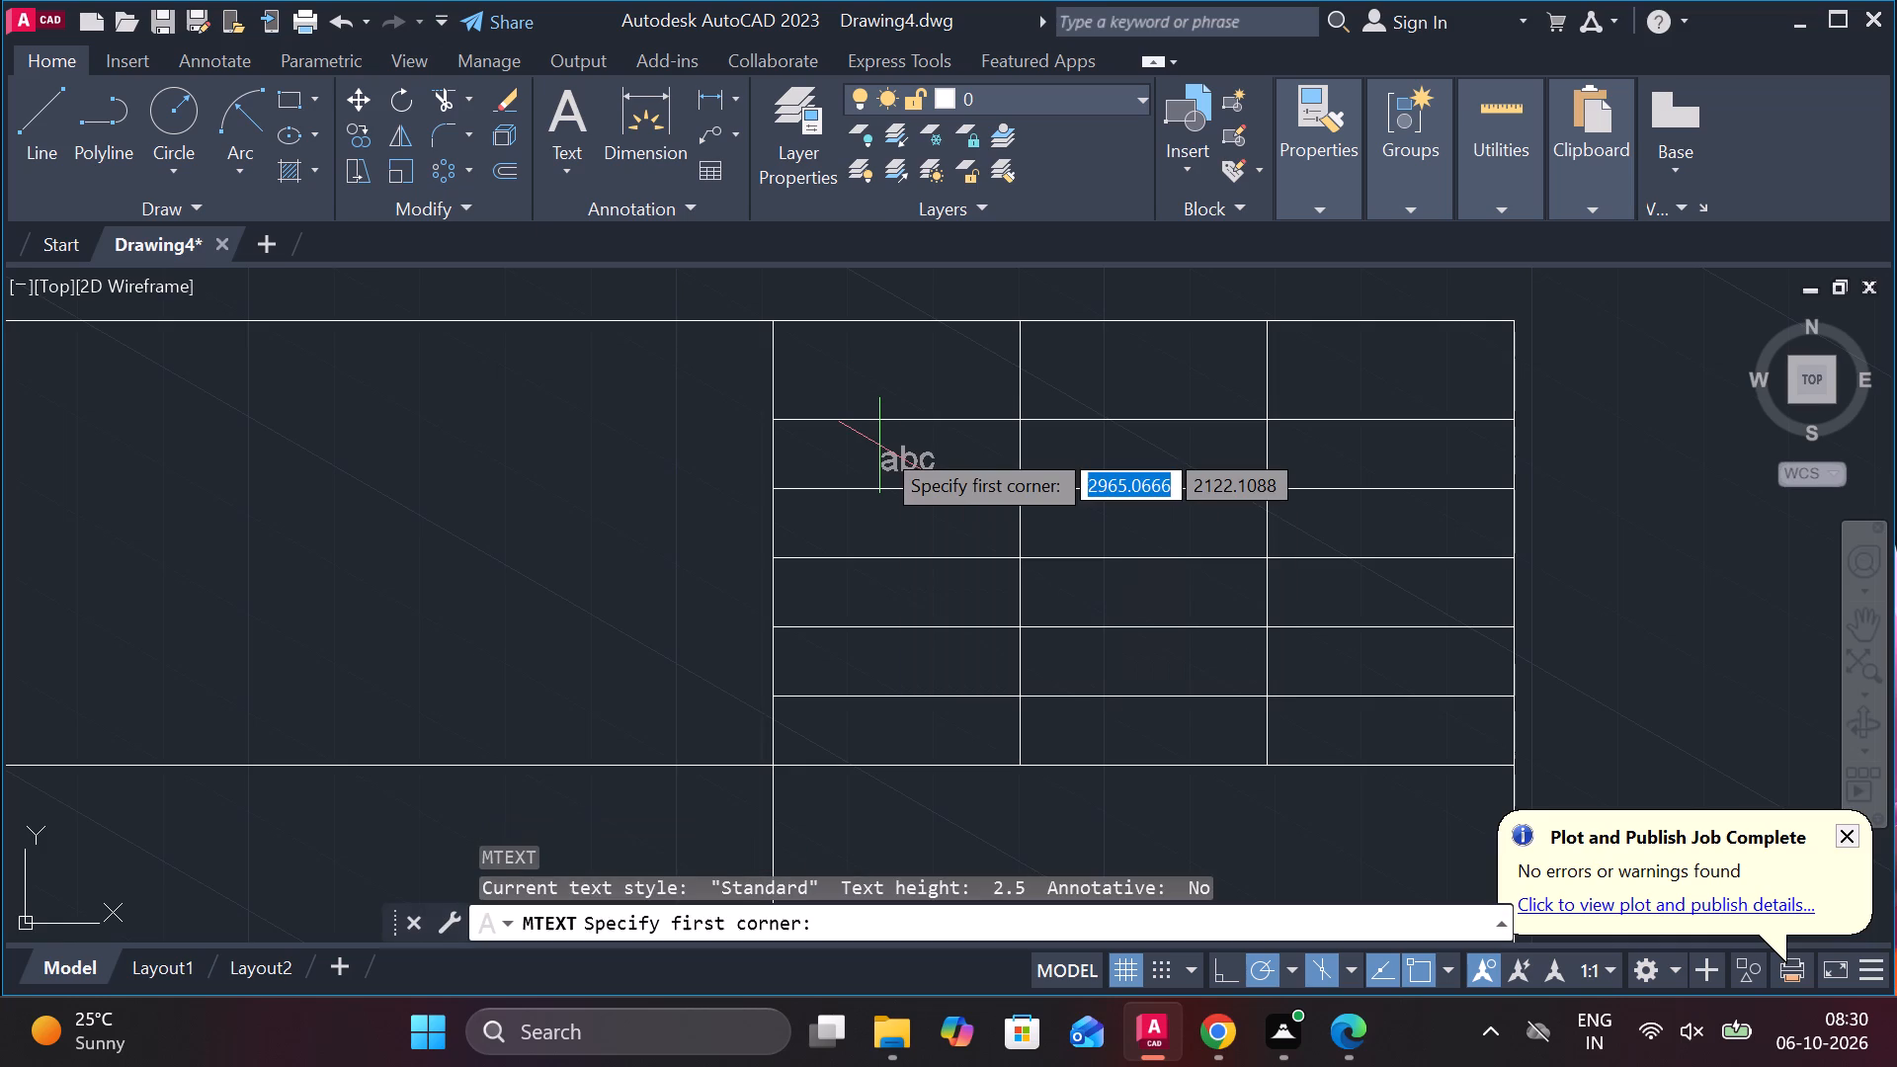
scroll(879, 446, up, 1)
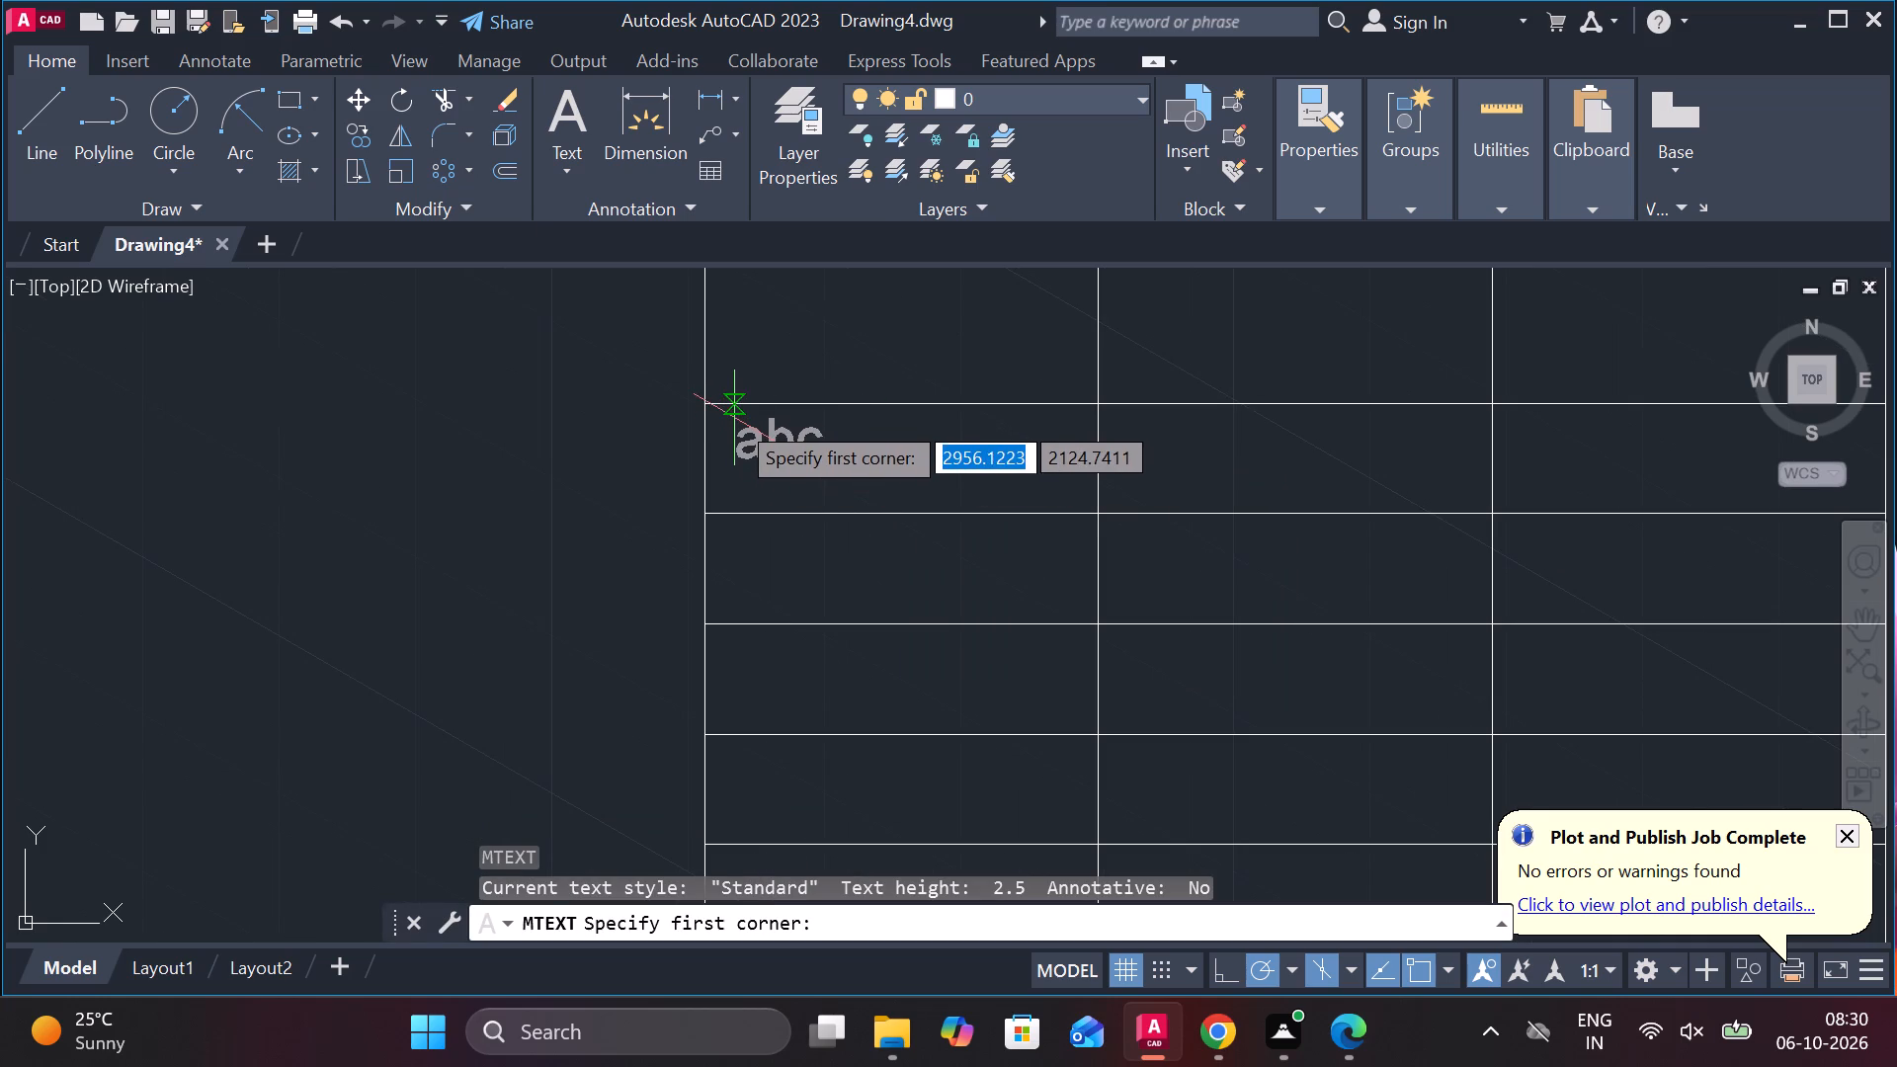
click(742, 430)
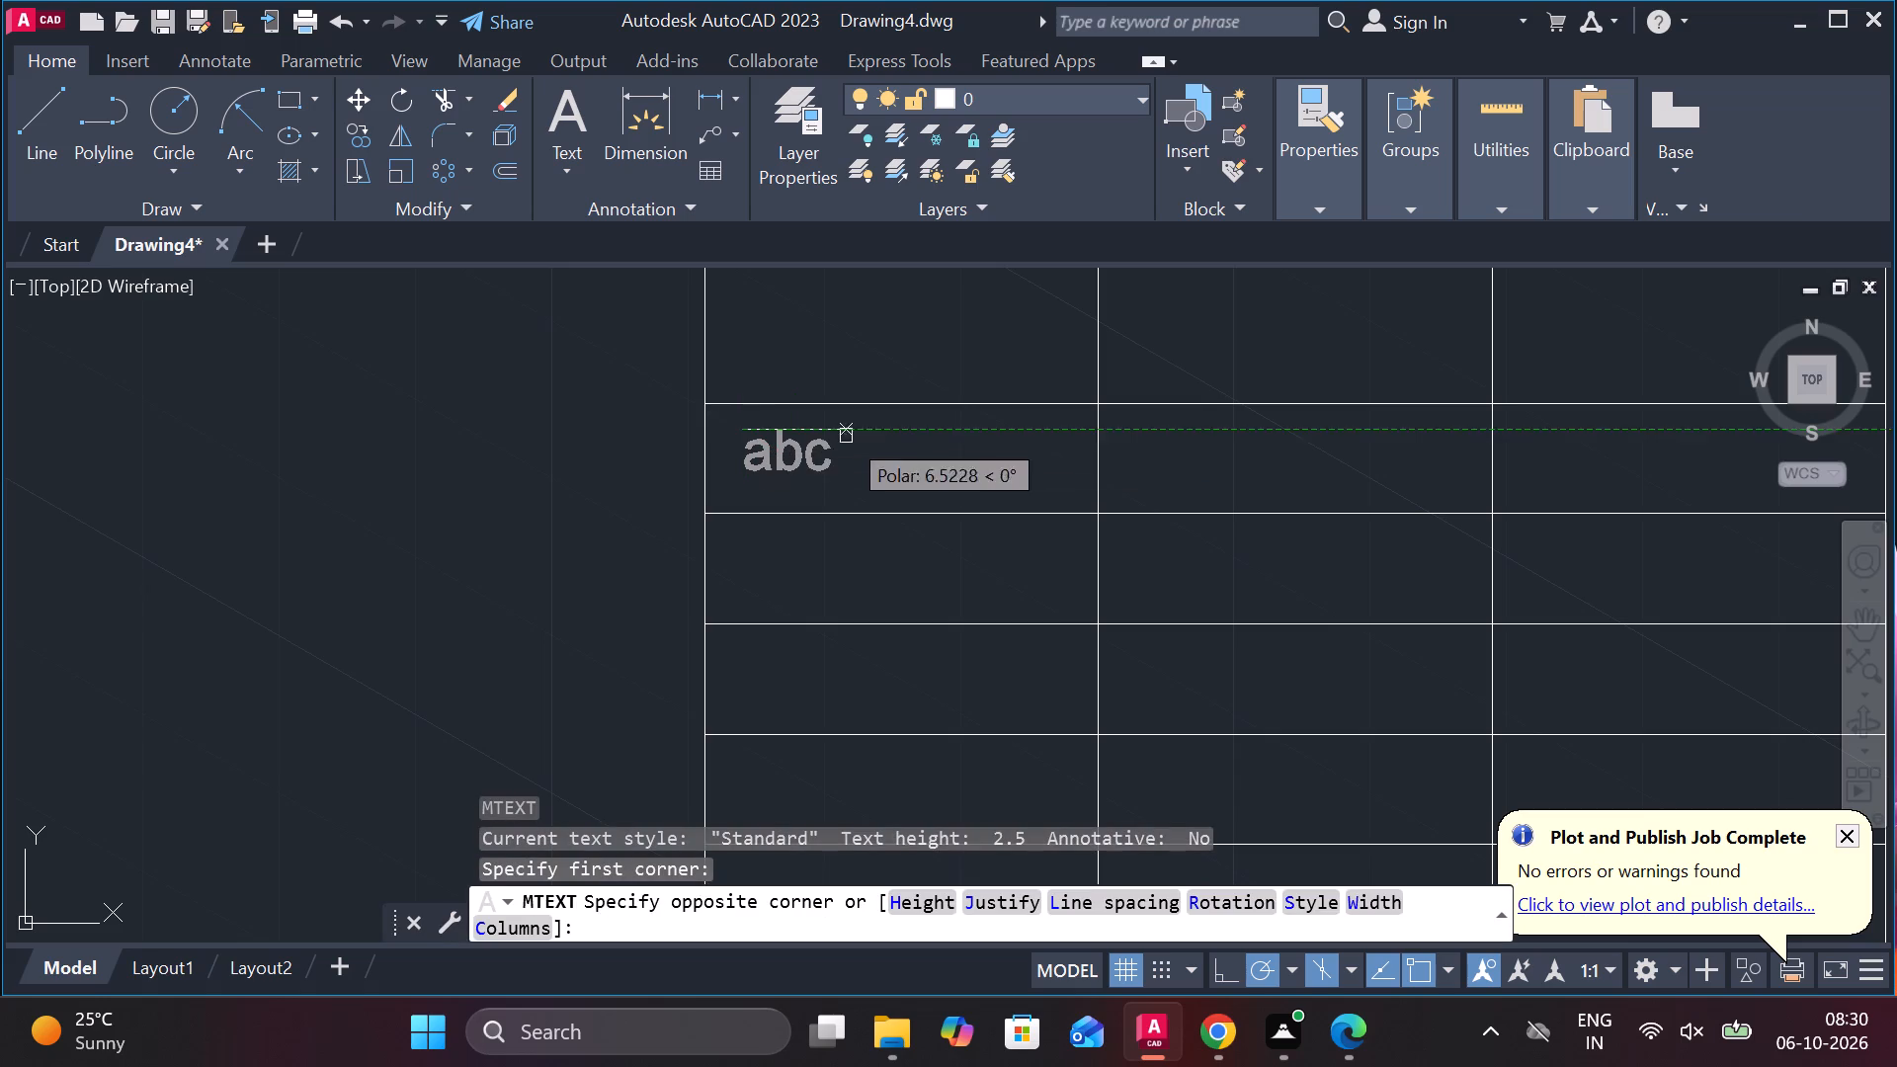
click(1036, 487)
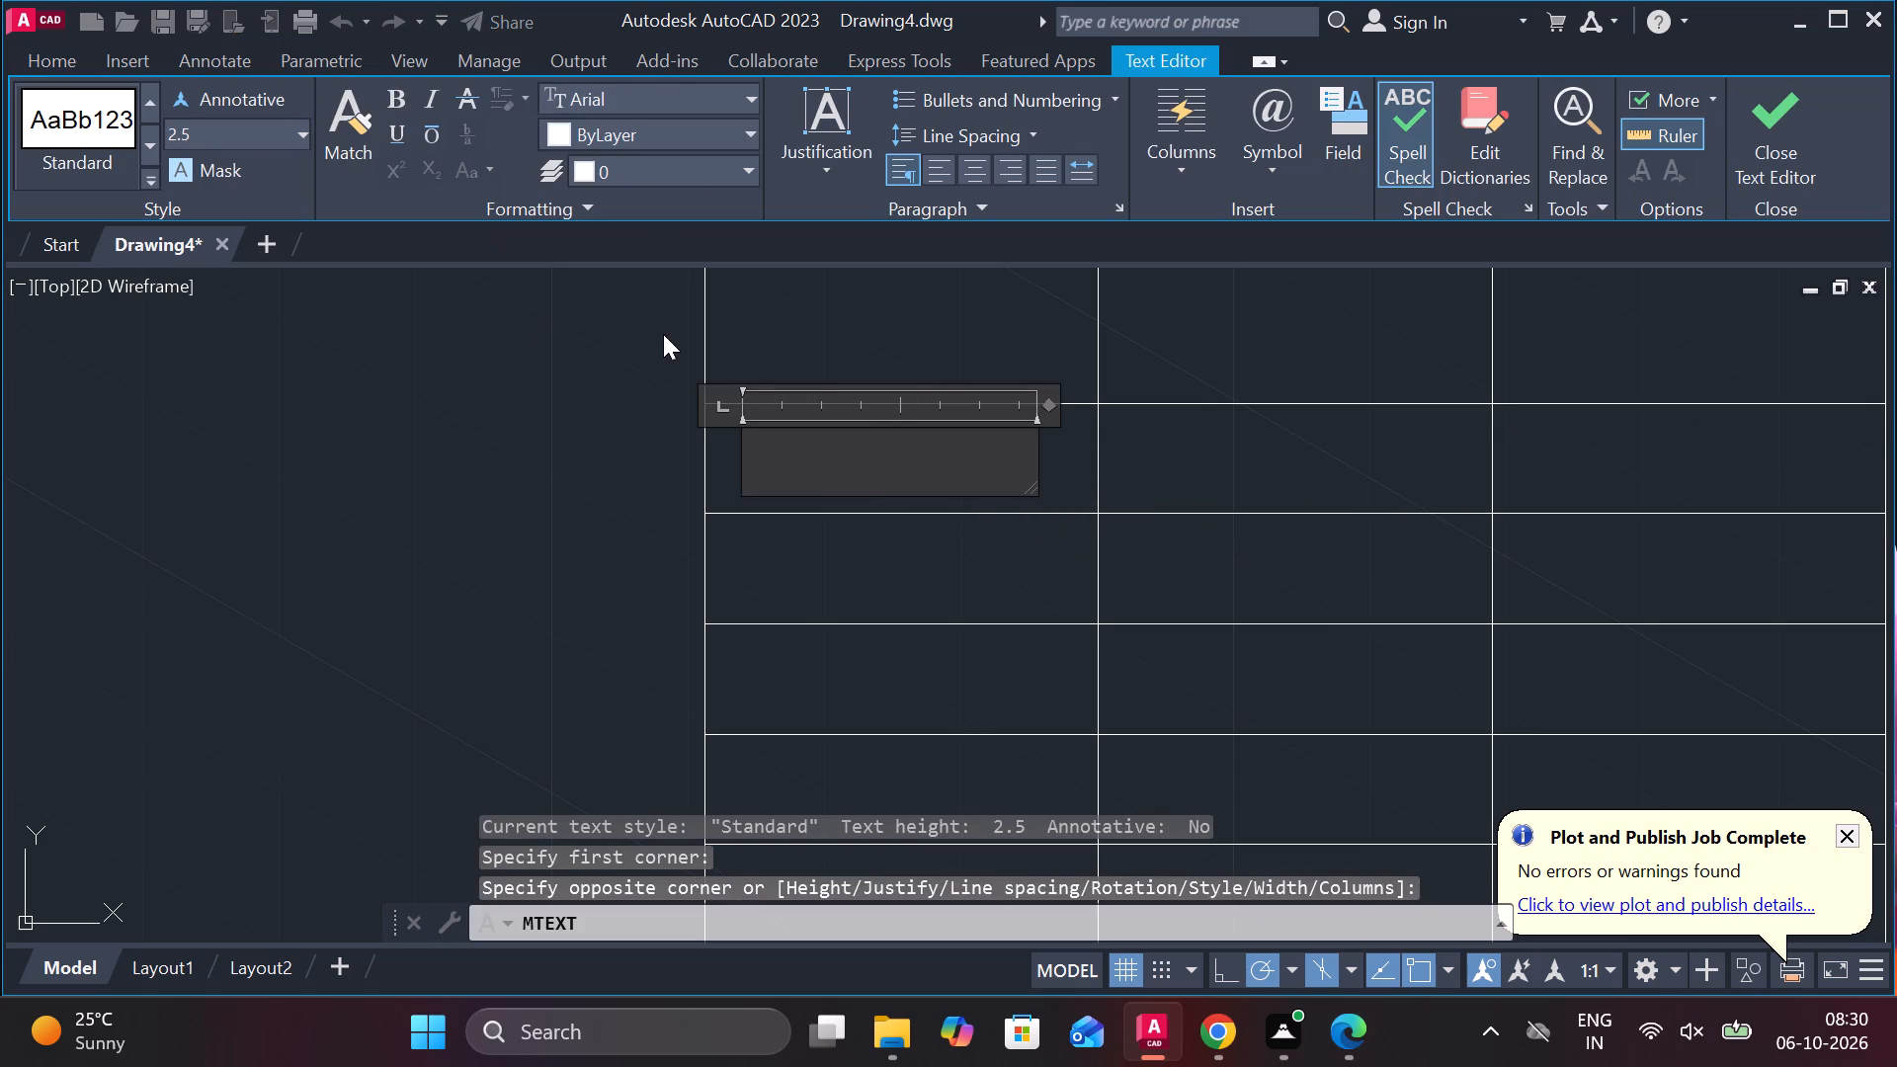
key(d)
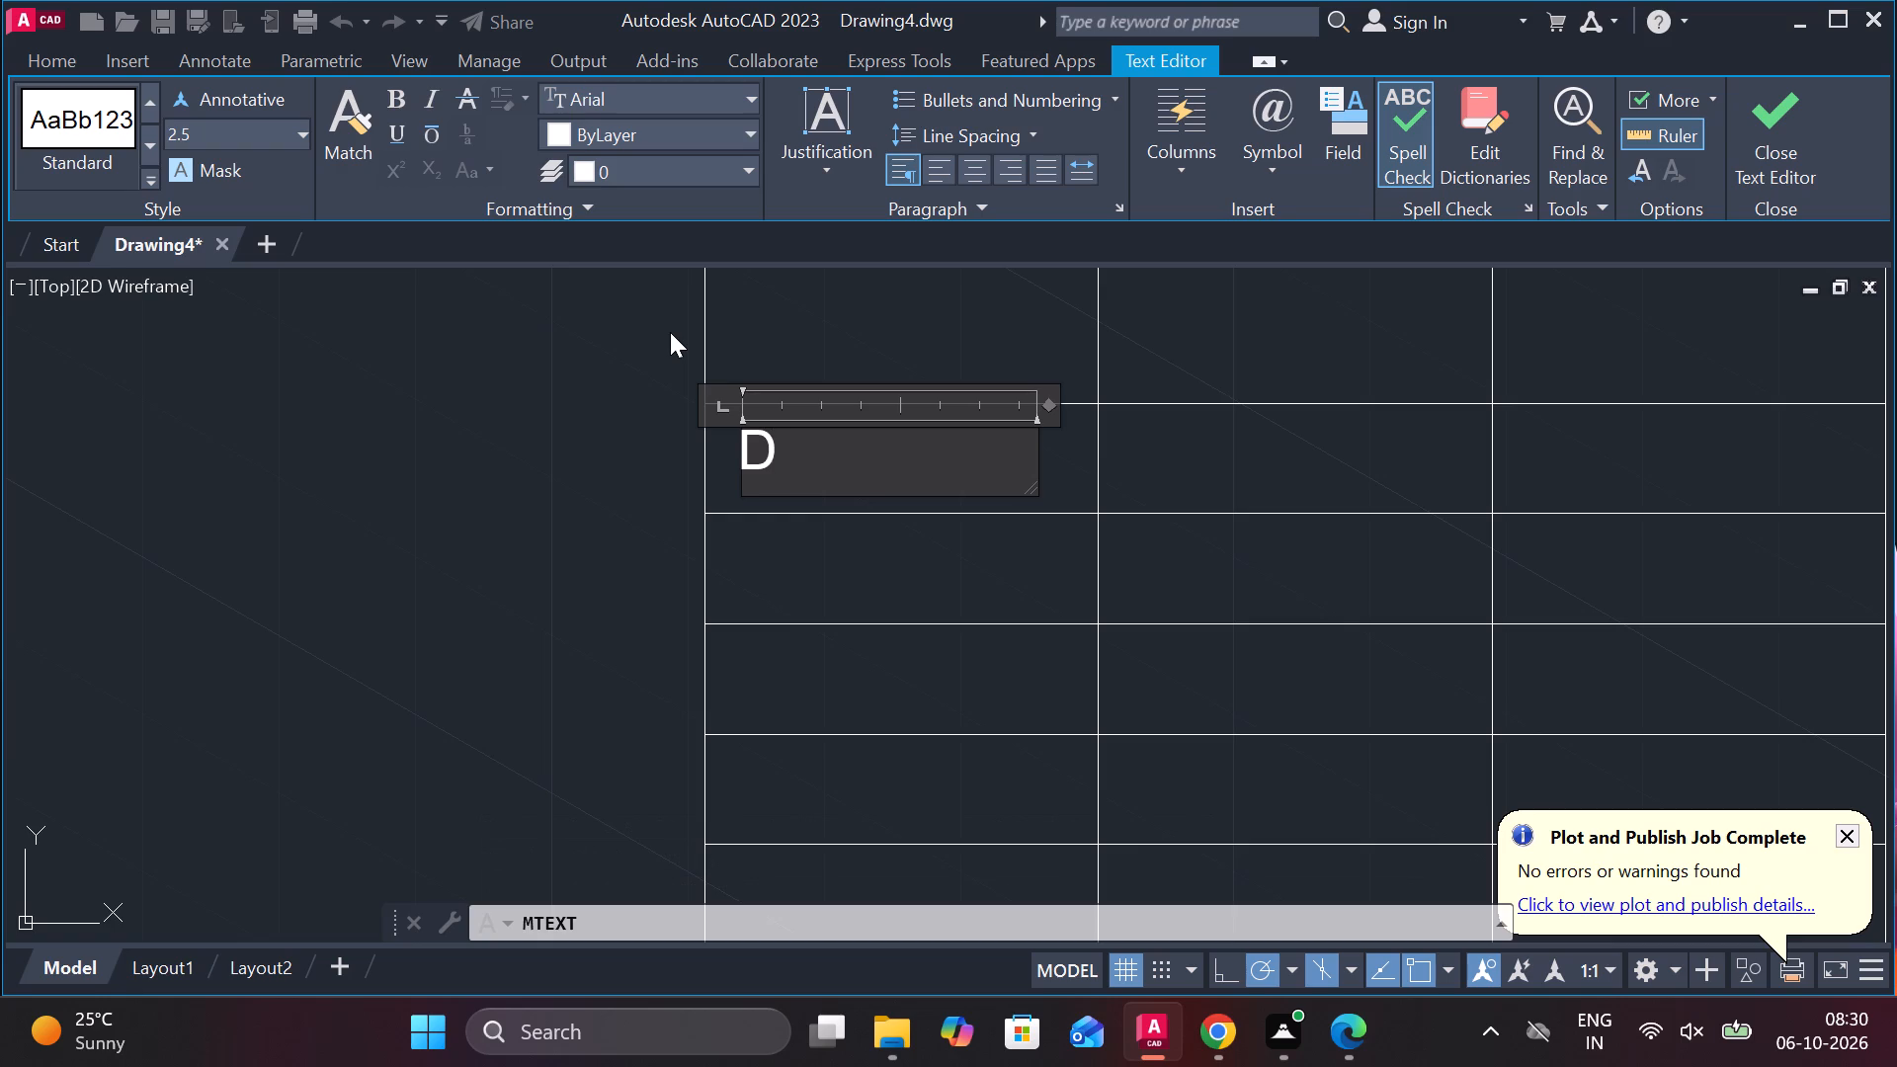
text(ESI)
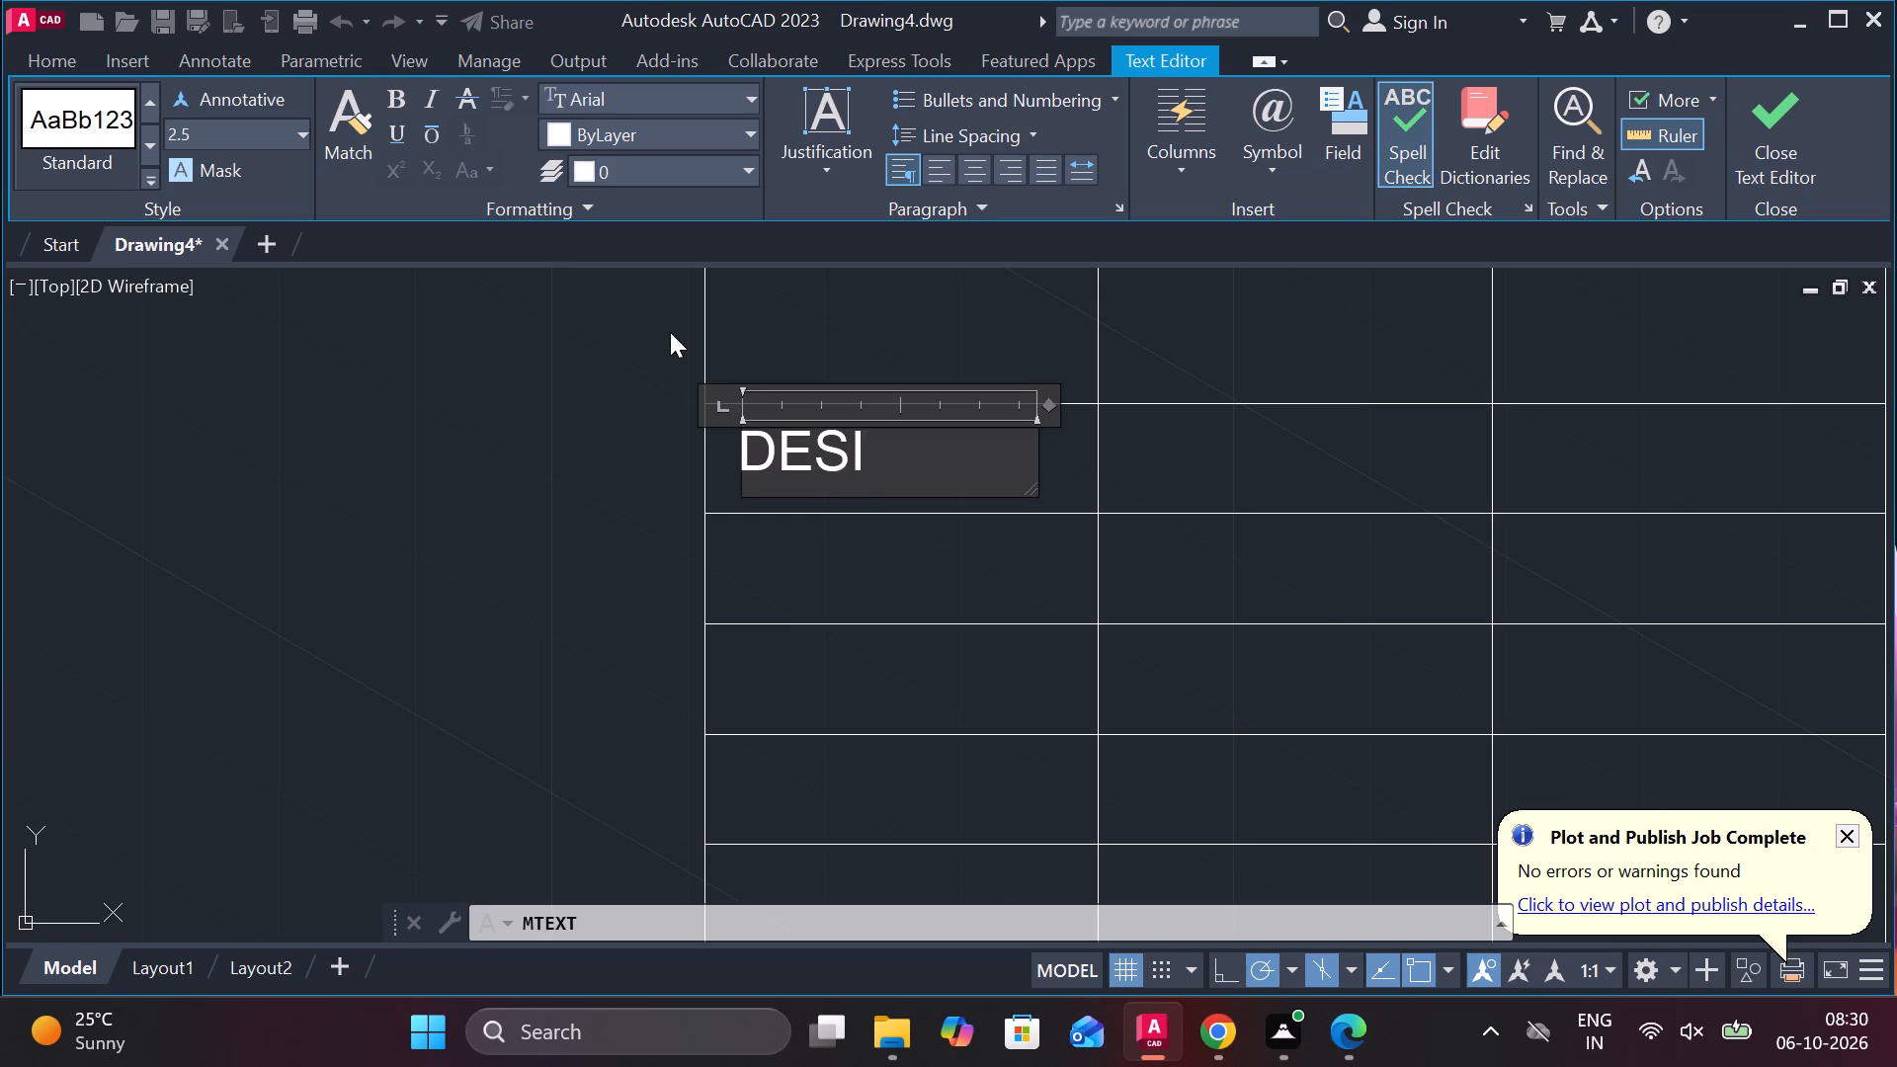
text(GNED)
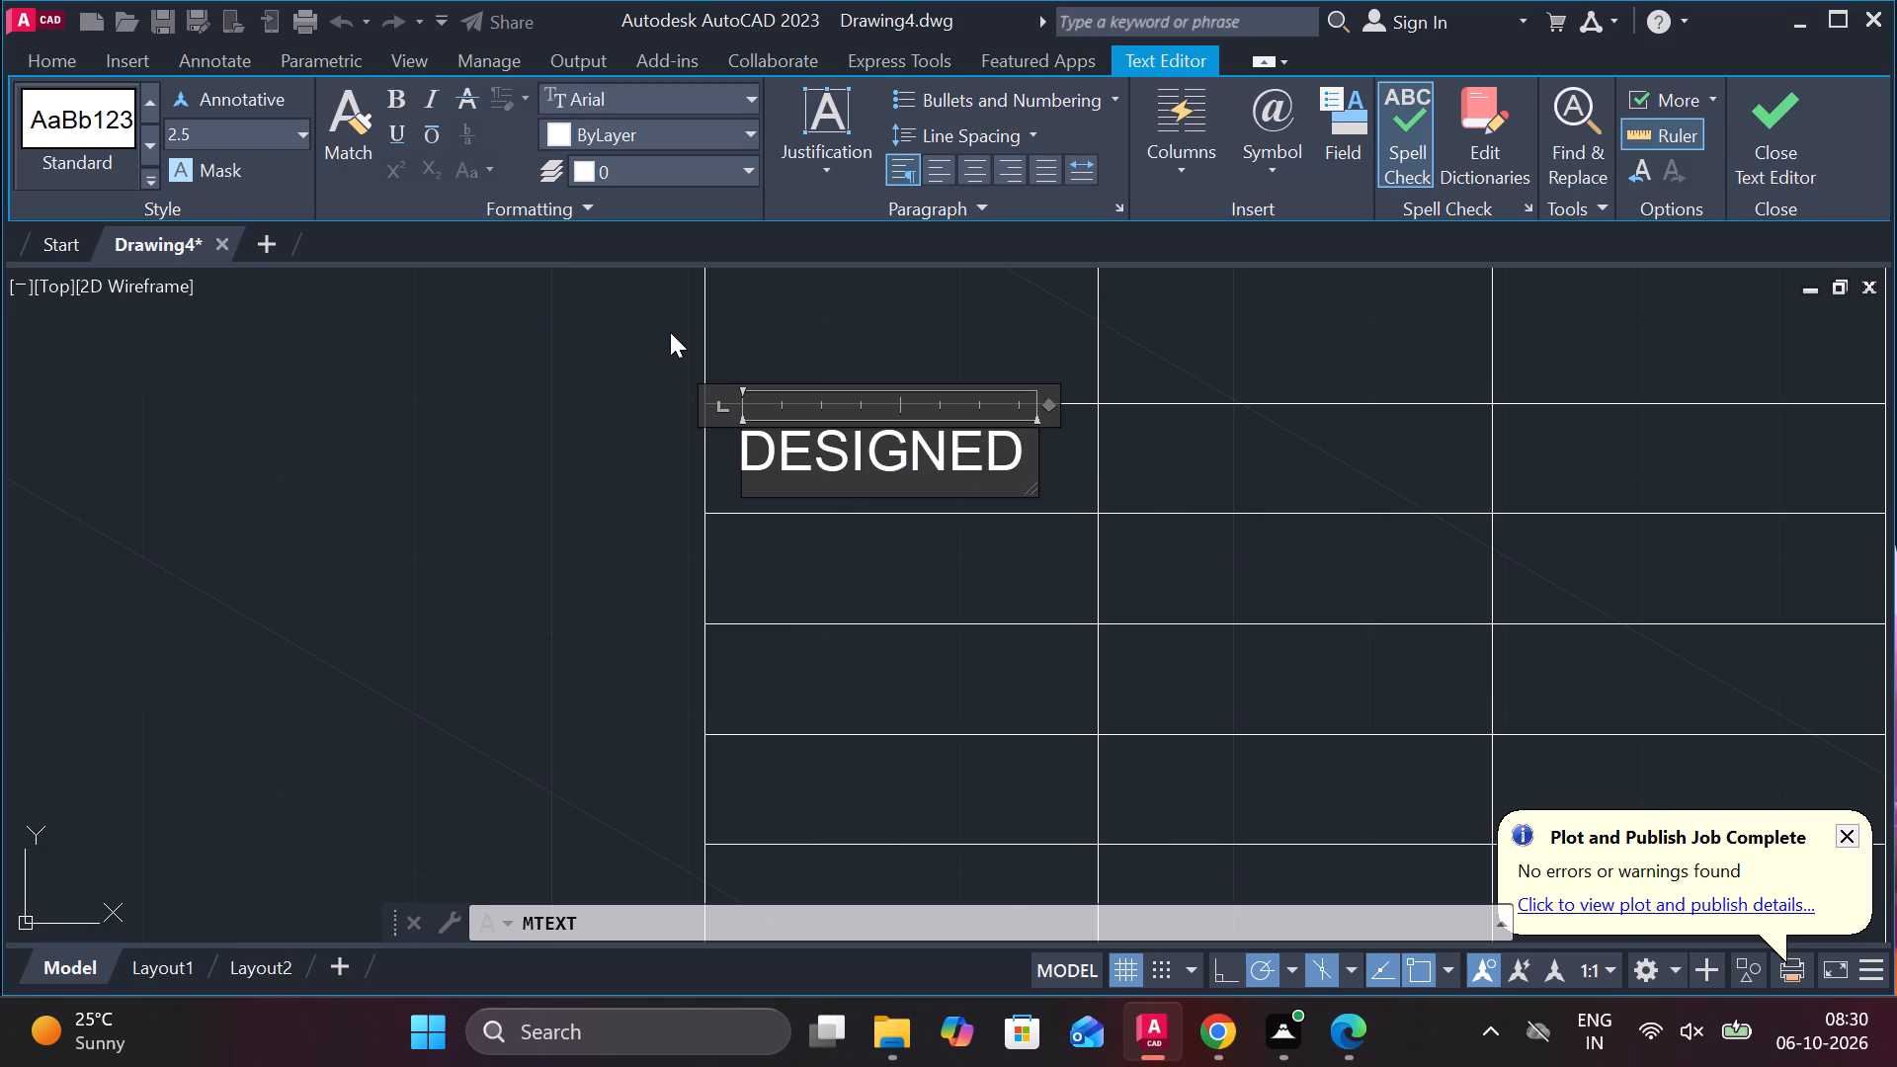
click(1761, 163)
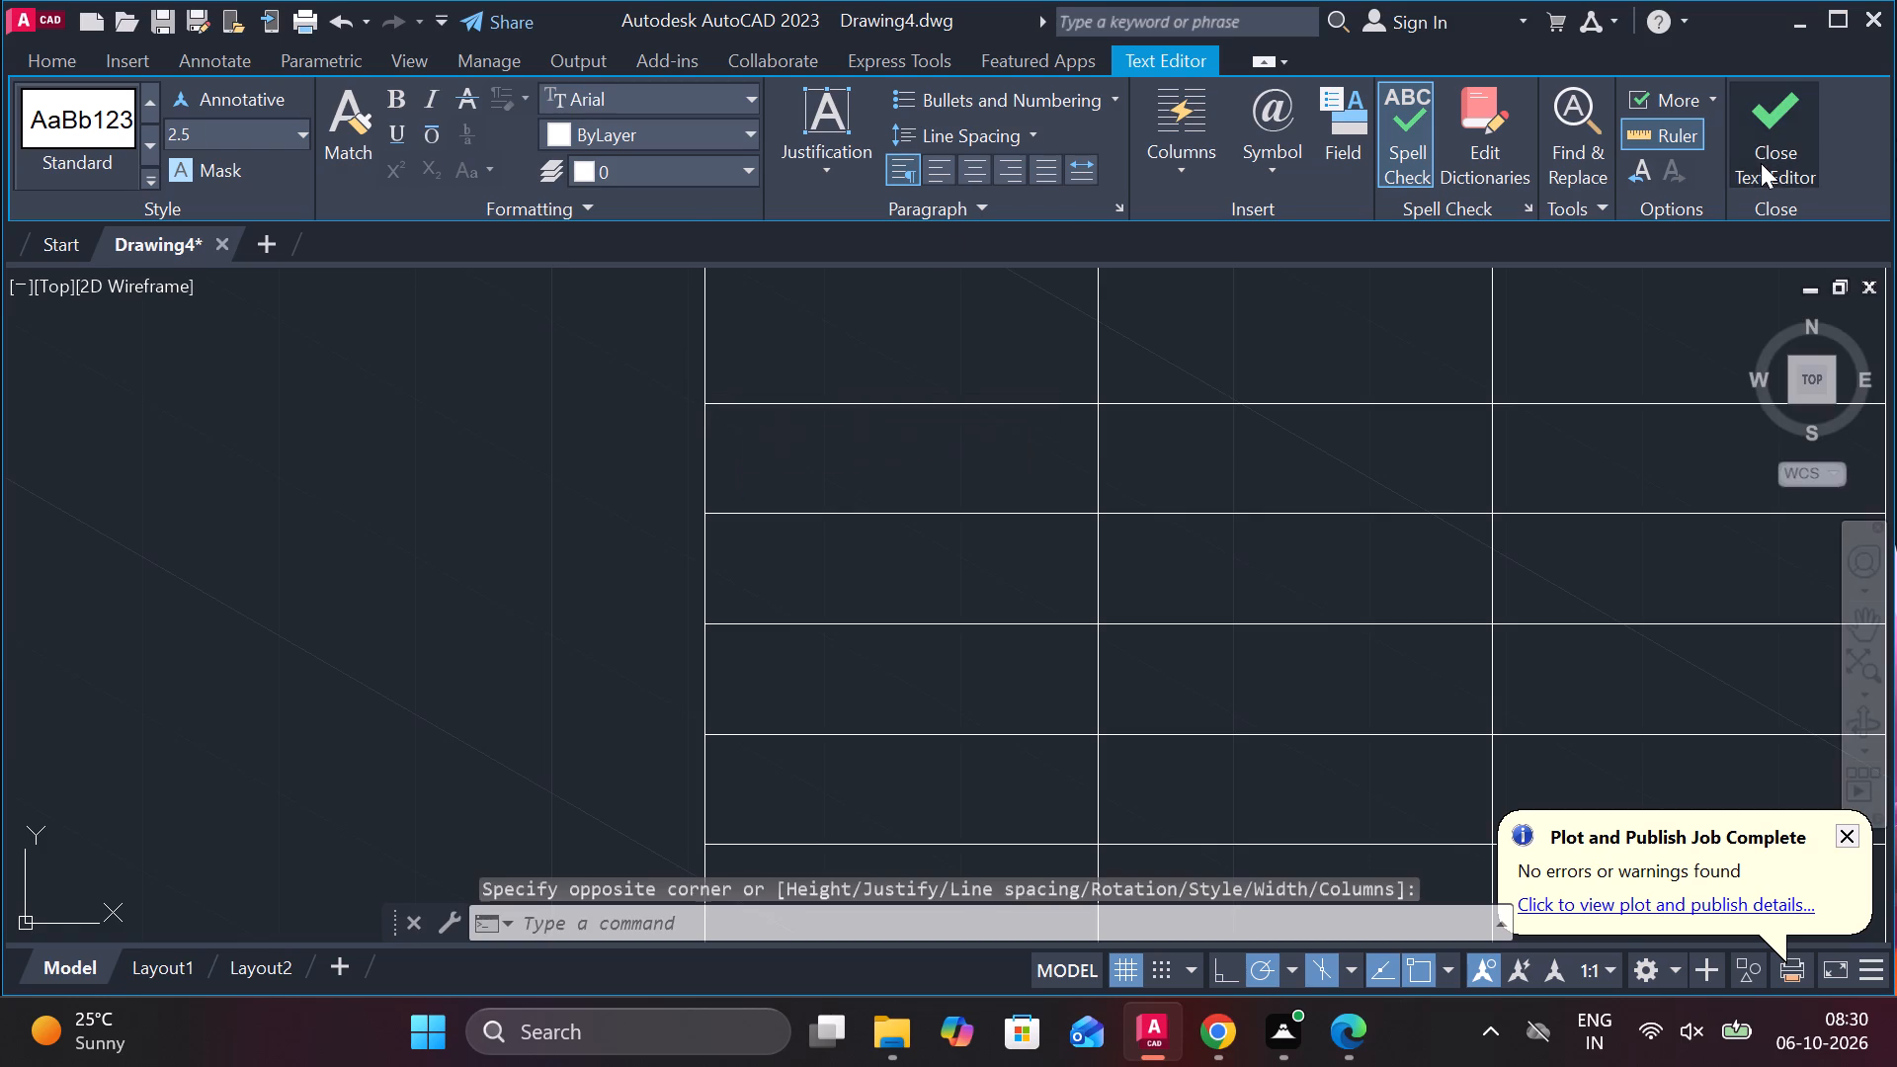
Copy the DESIGNED text straight down into the four rows below it in the first column, about 7 apart.
click(979, 451)
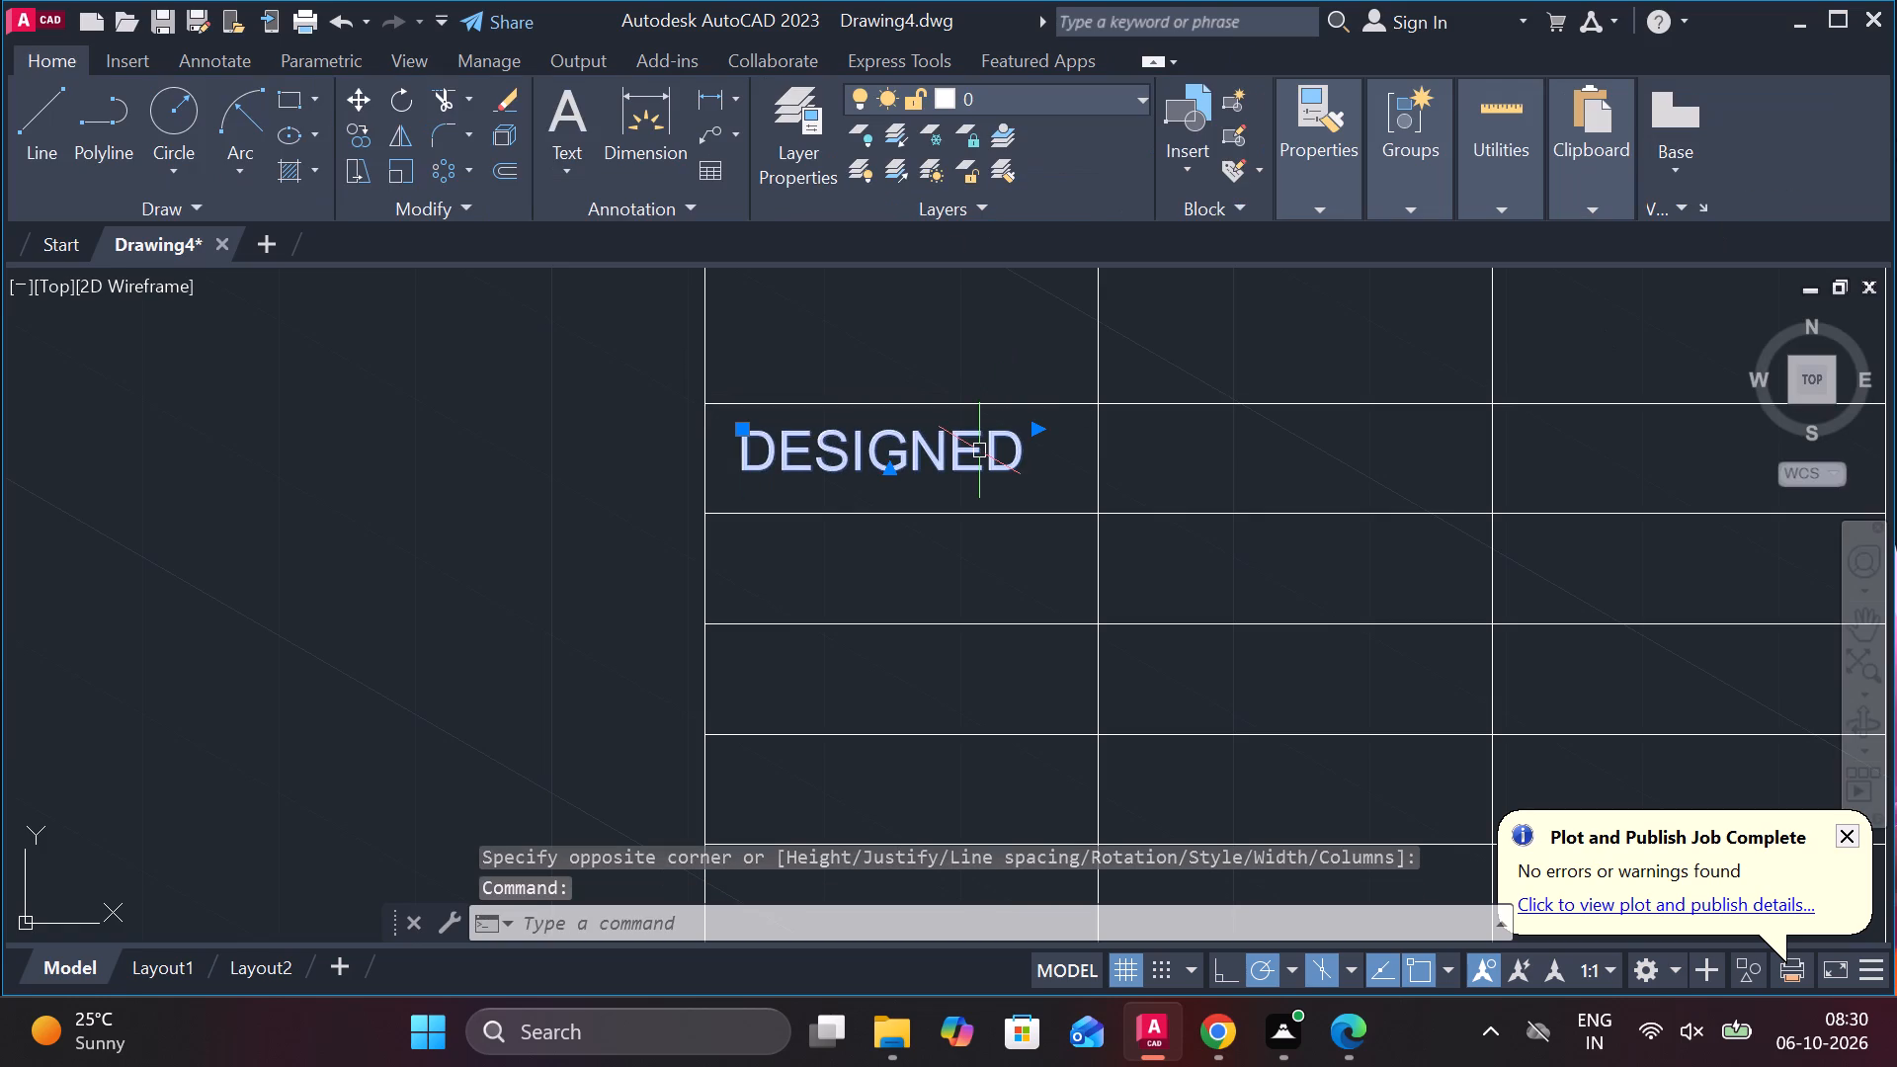
text(CO)
key(Return)
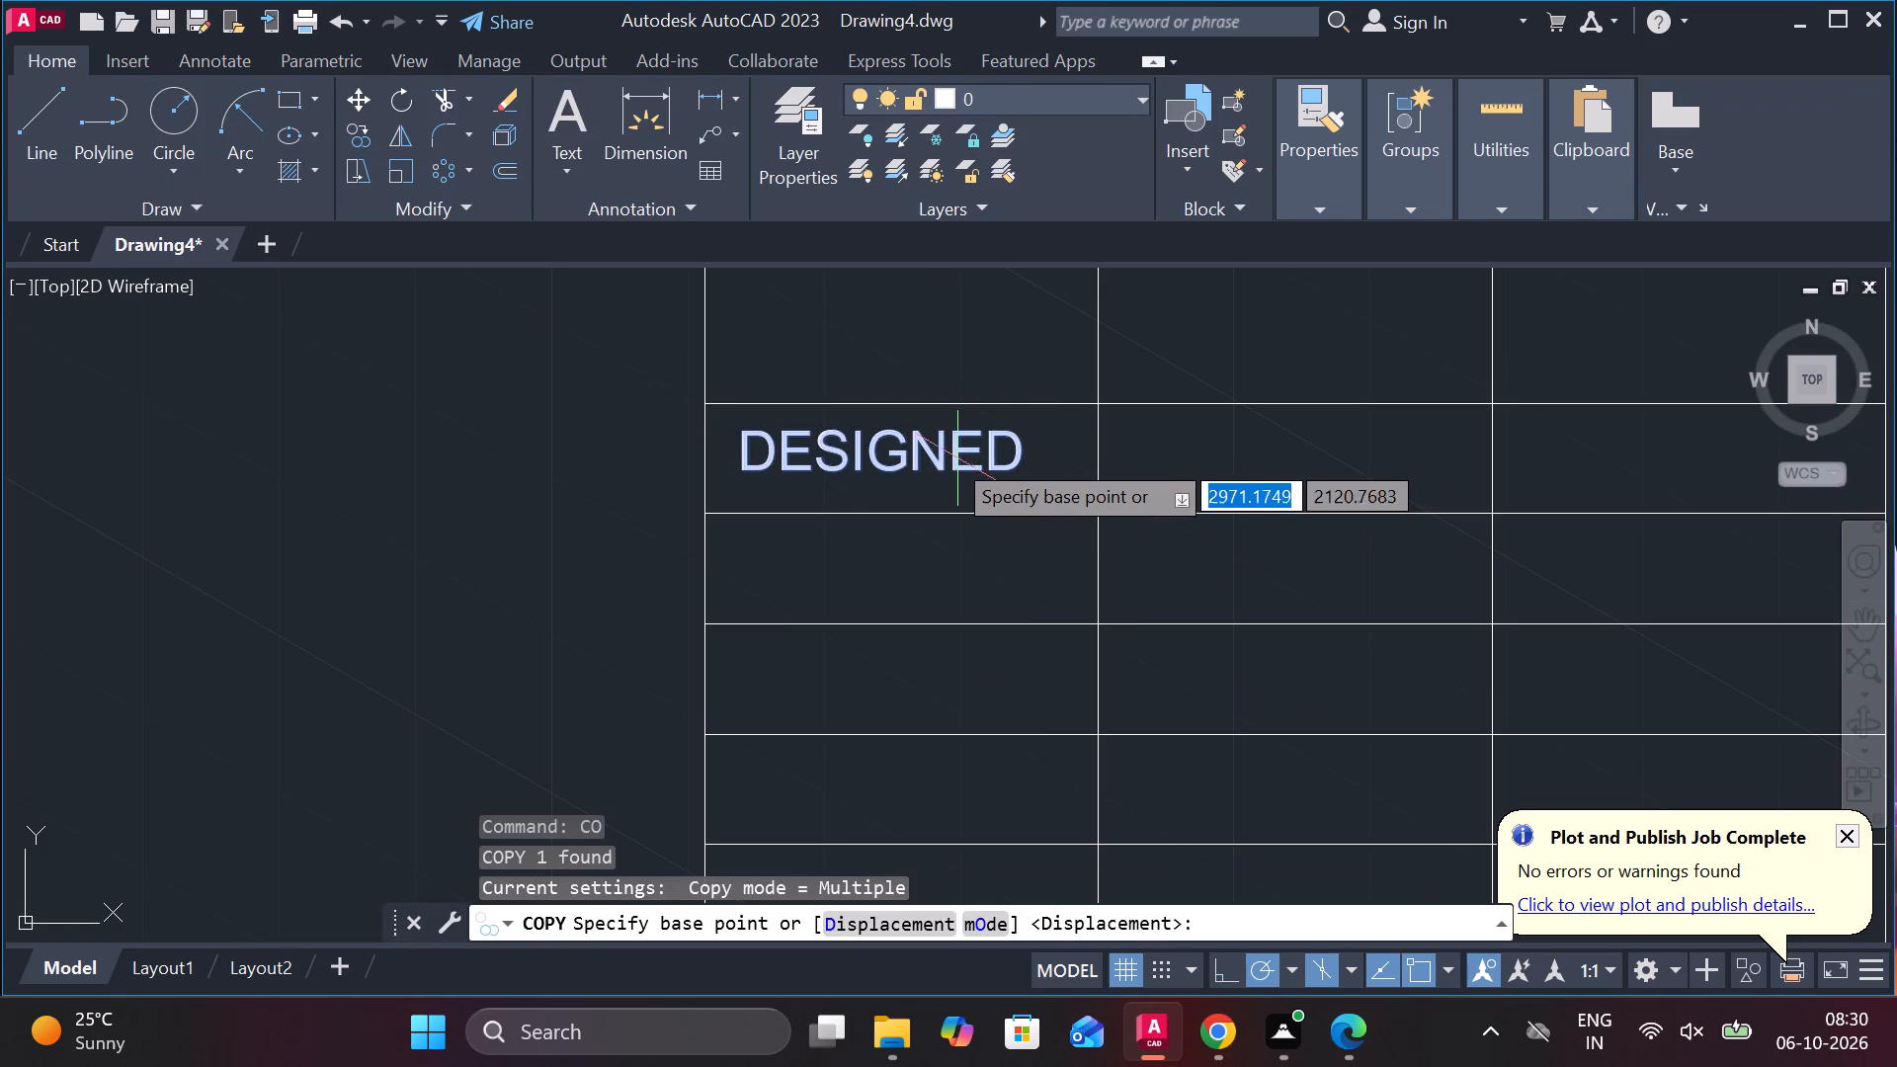
click(744, 433)
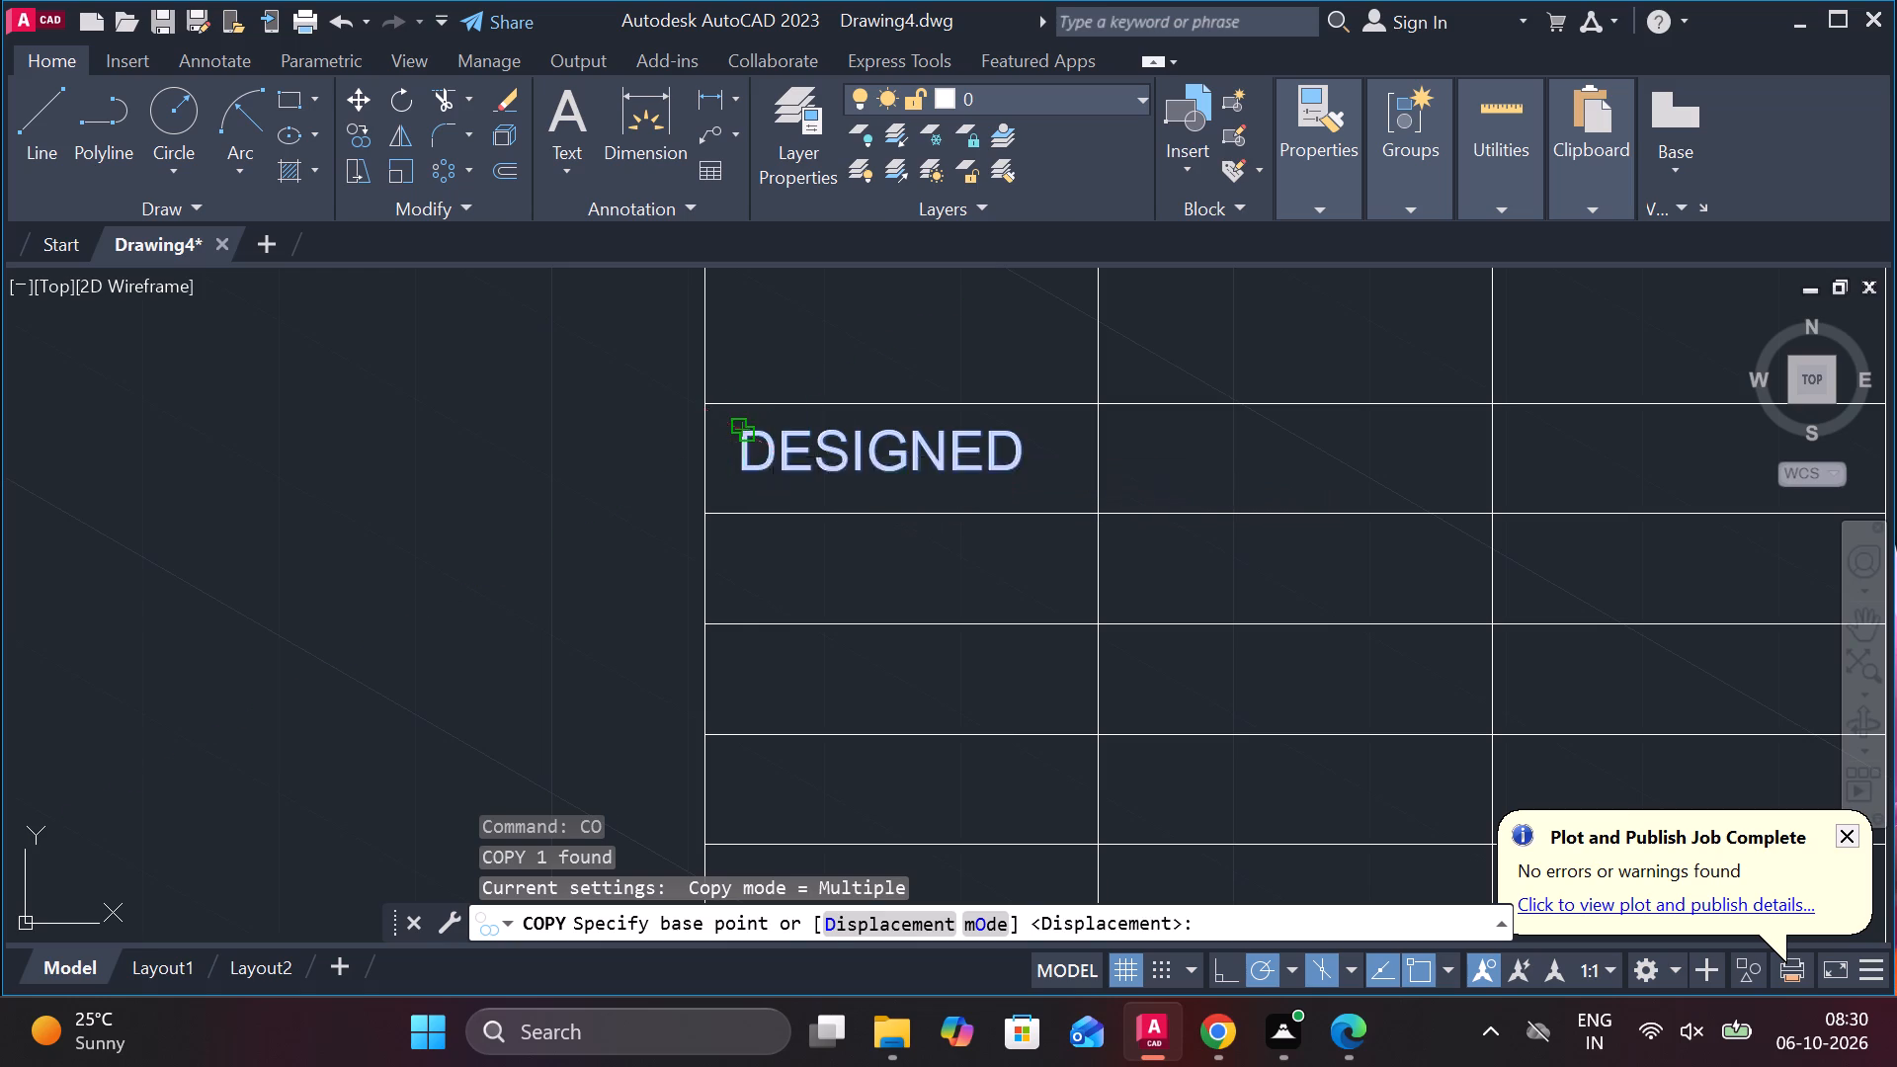
click(760, 543)
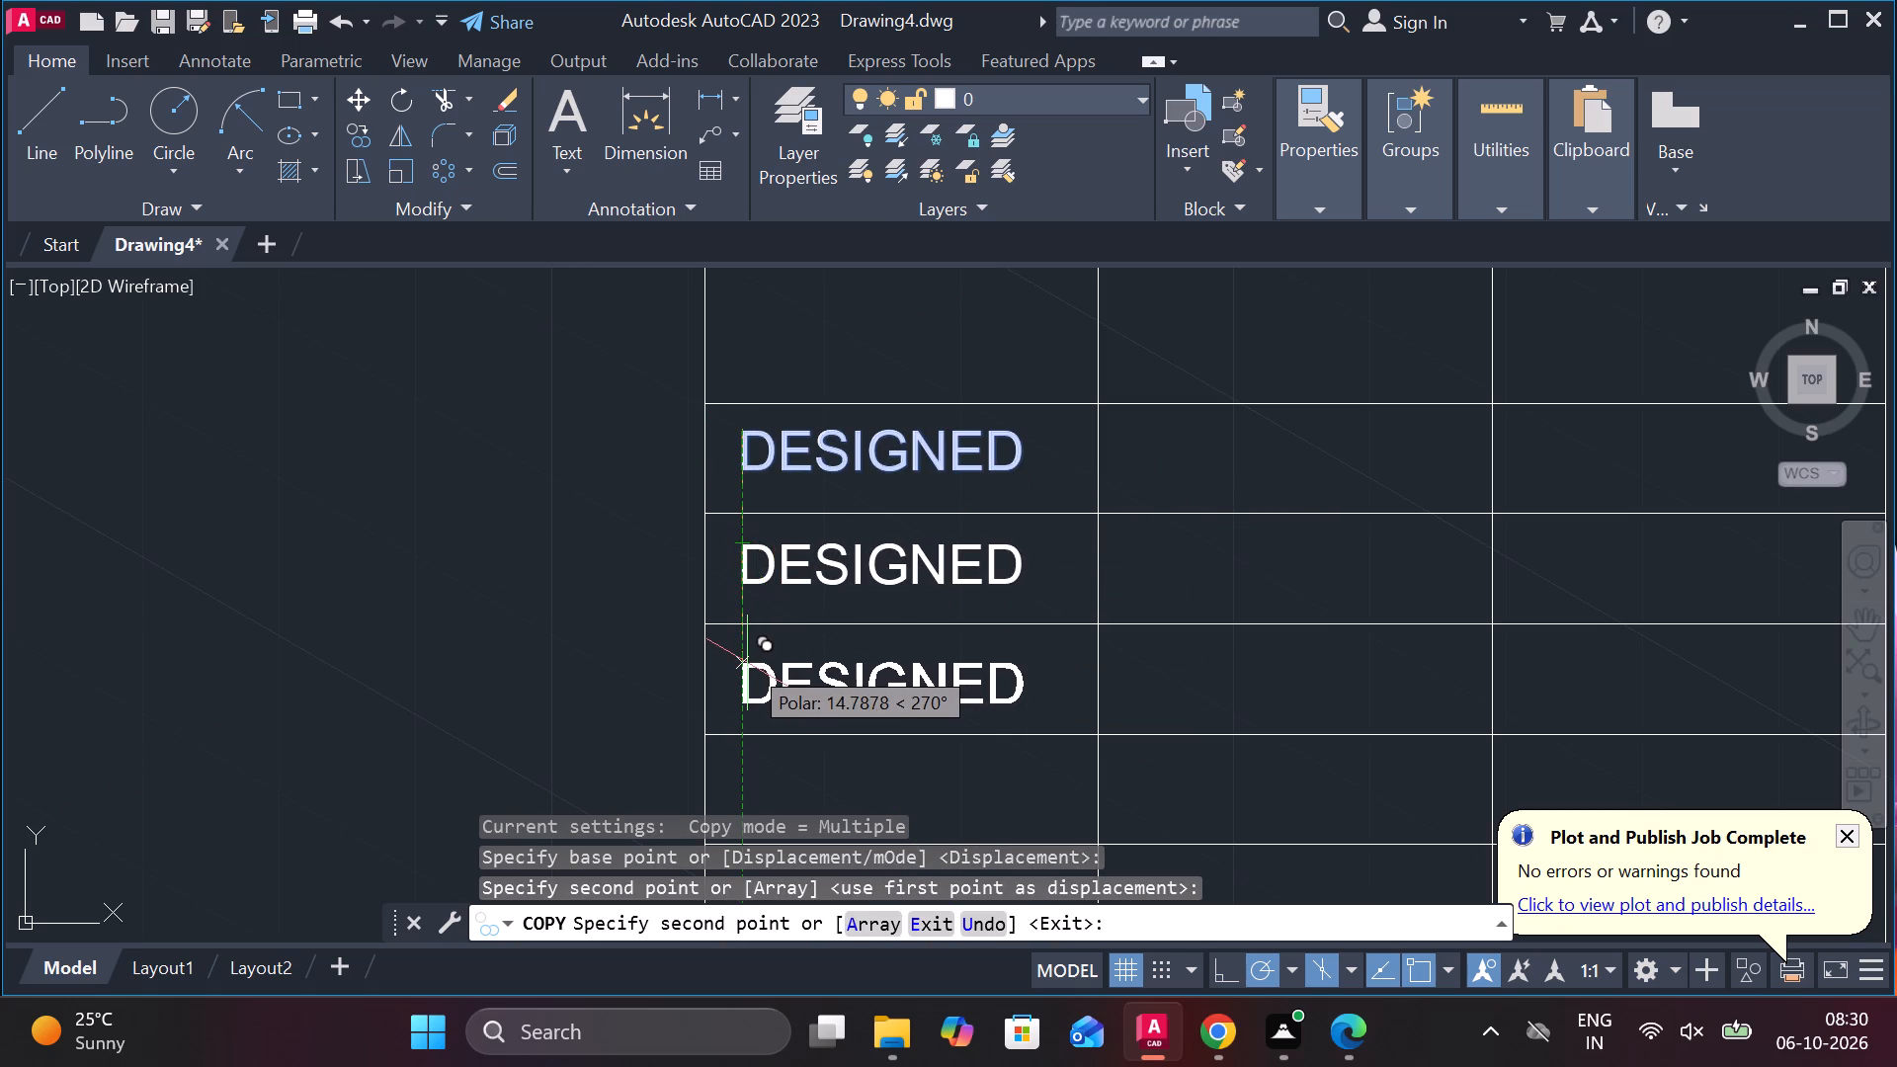
click(749, 655)
middle_drag(761, 655, 733, 526)
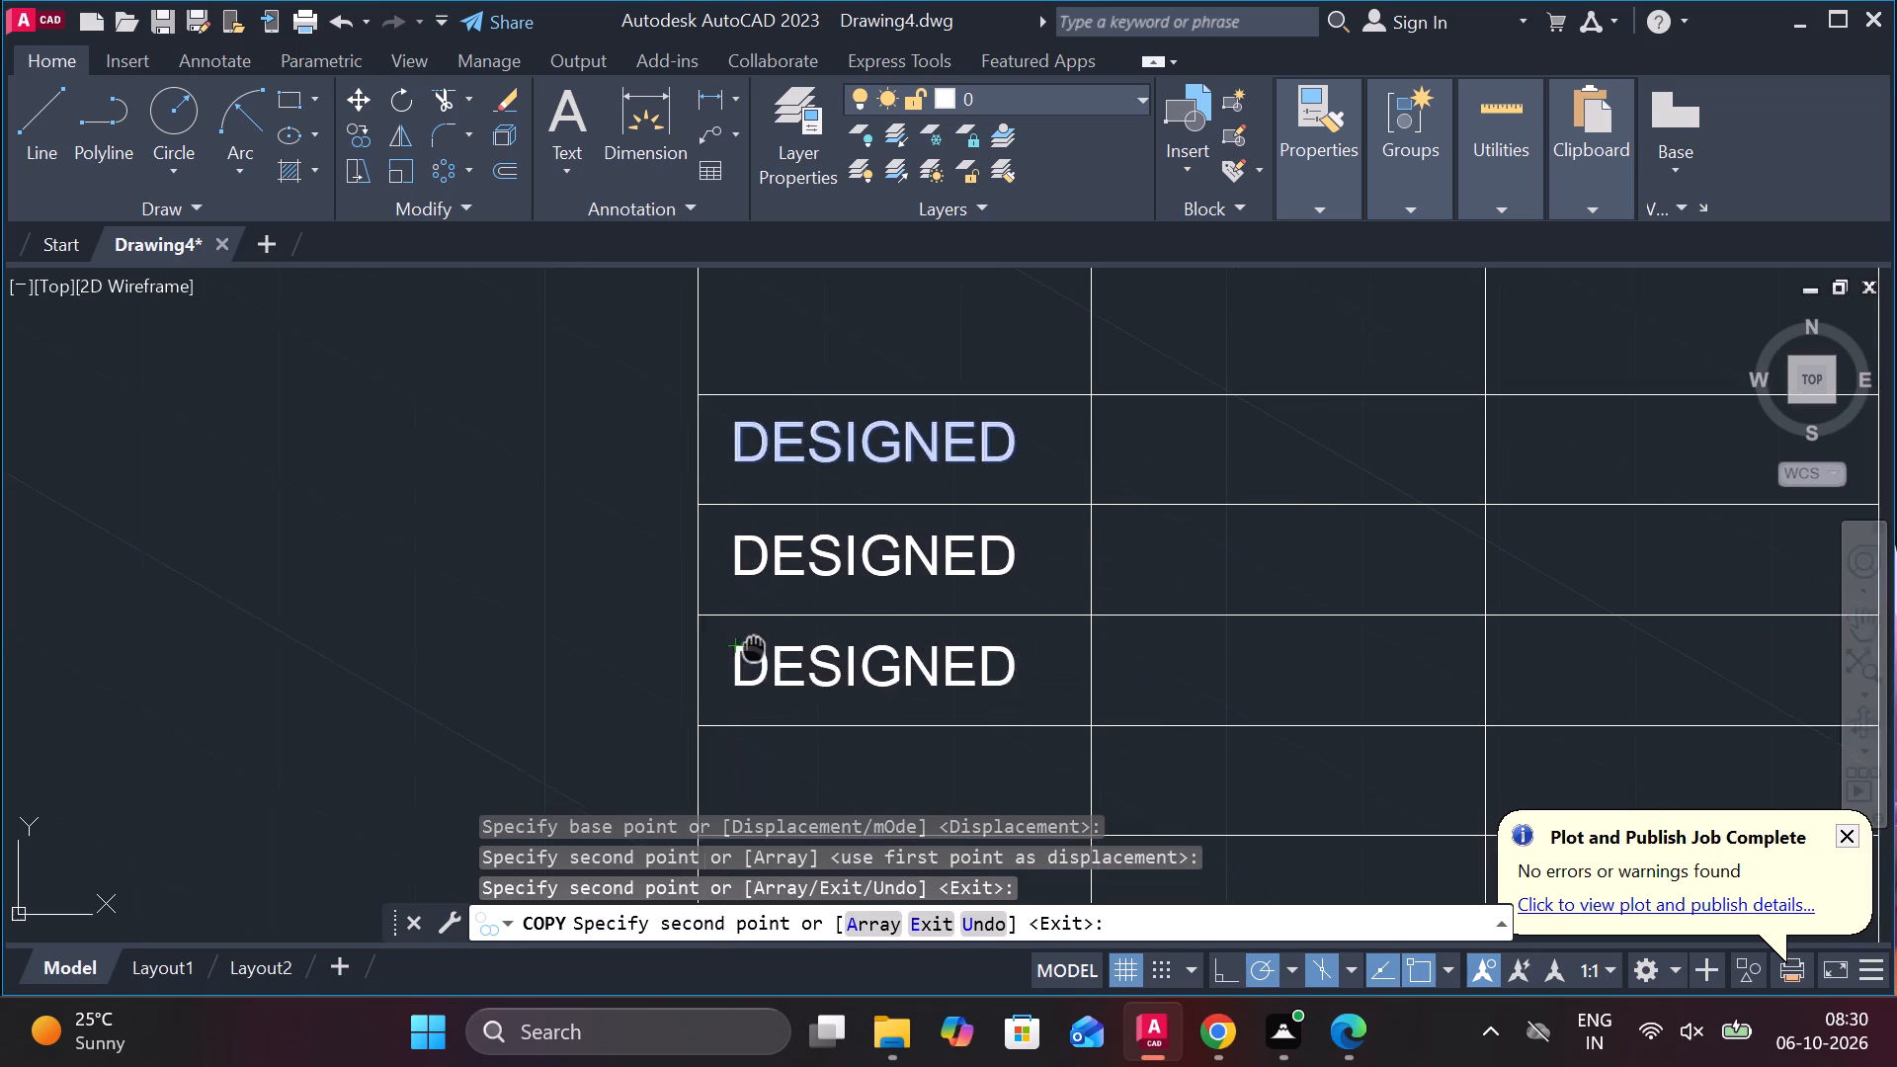
middle_drag(733, 526, 717, 390)
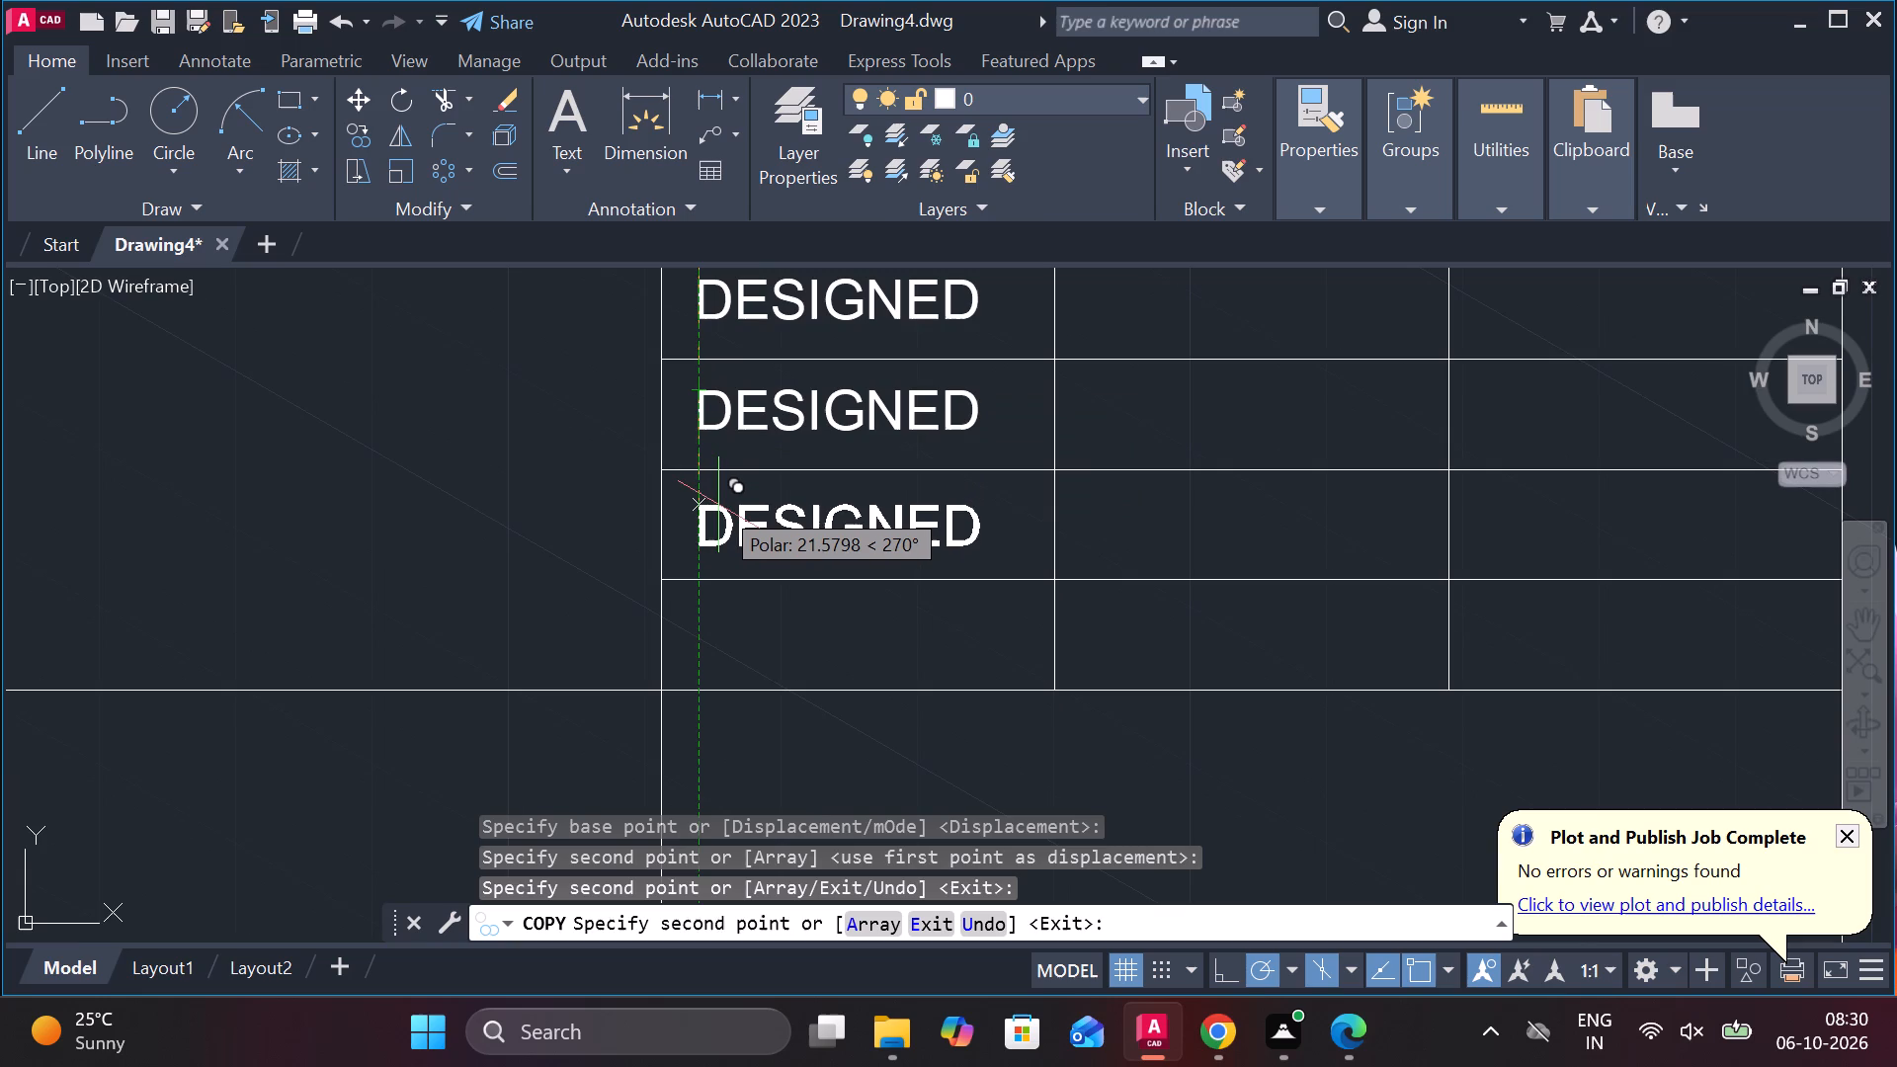
click(718, 503)
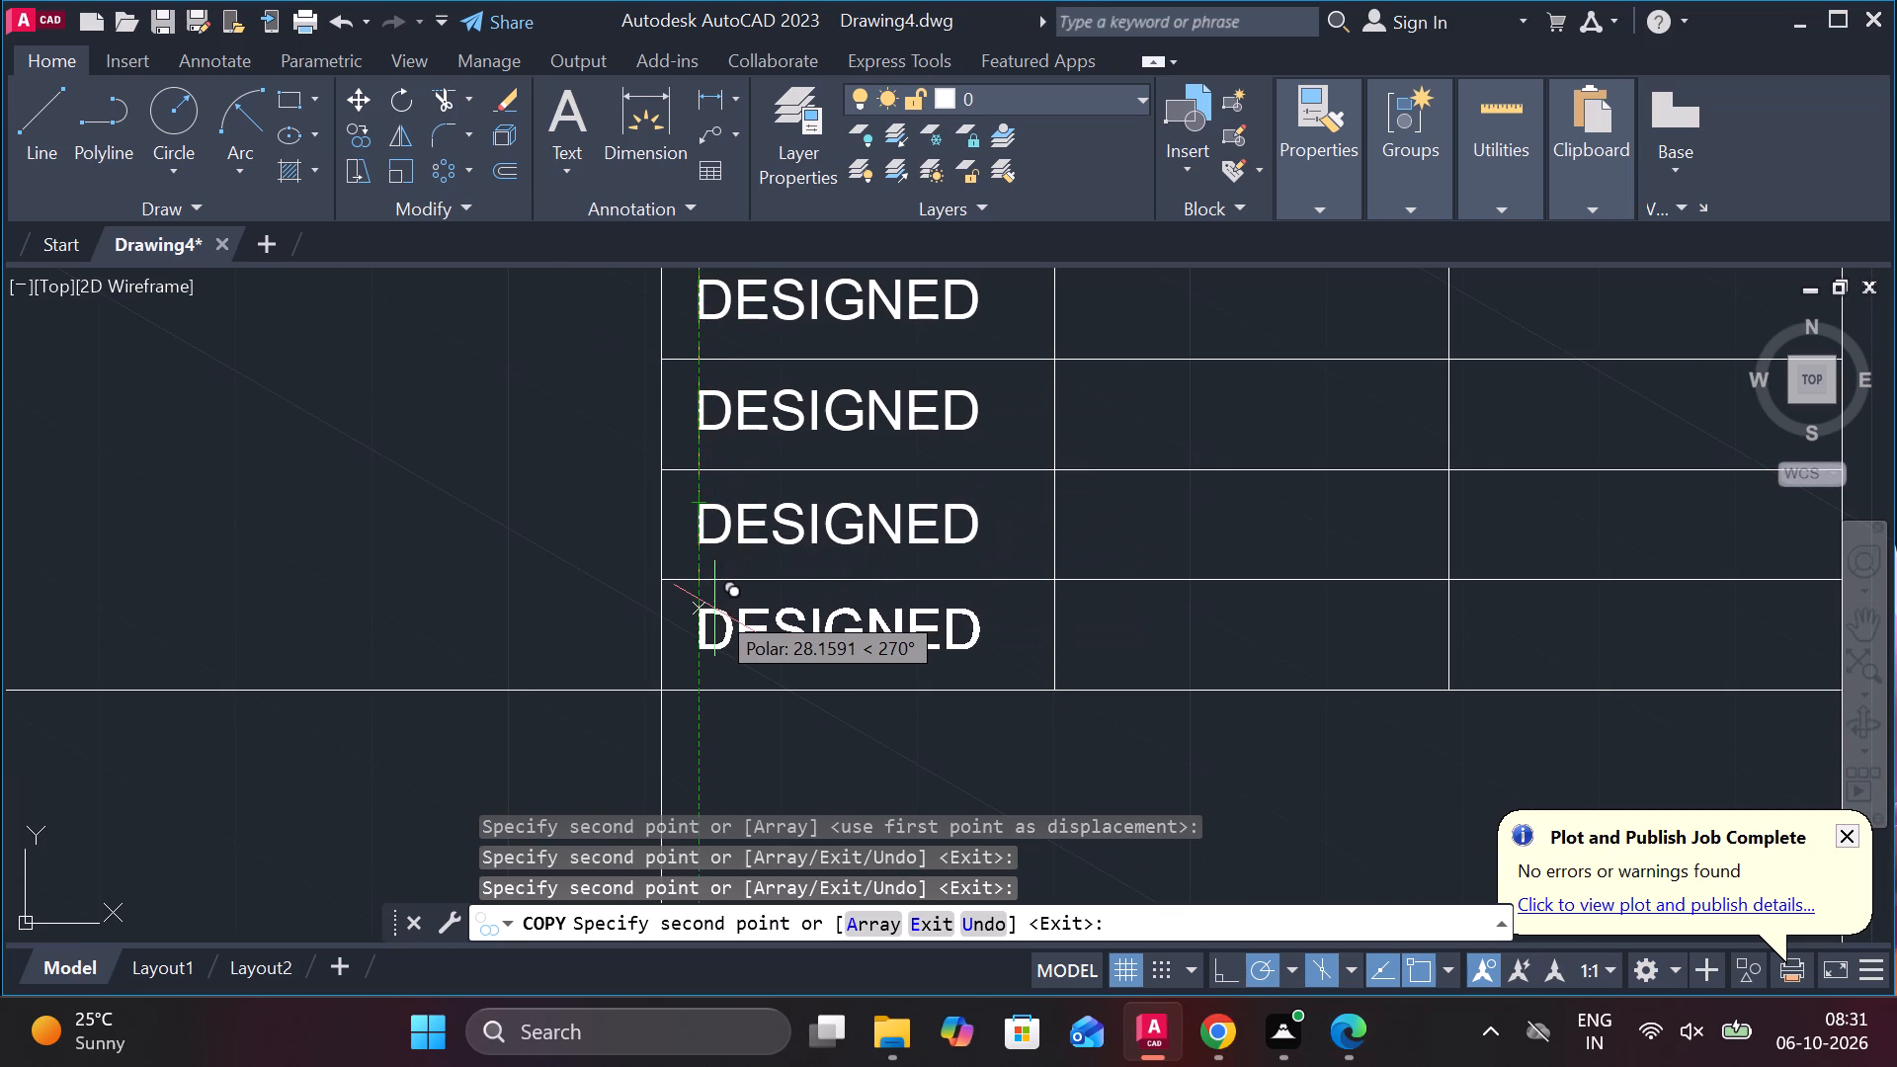
click(714, 609)
Place copies of the DESIGNED text in the top-row cells of the second and third columns.
scroll(822, 657, down, 2)
scroll(924, 409, up, 2)
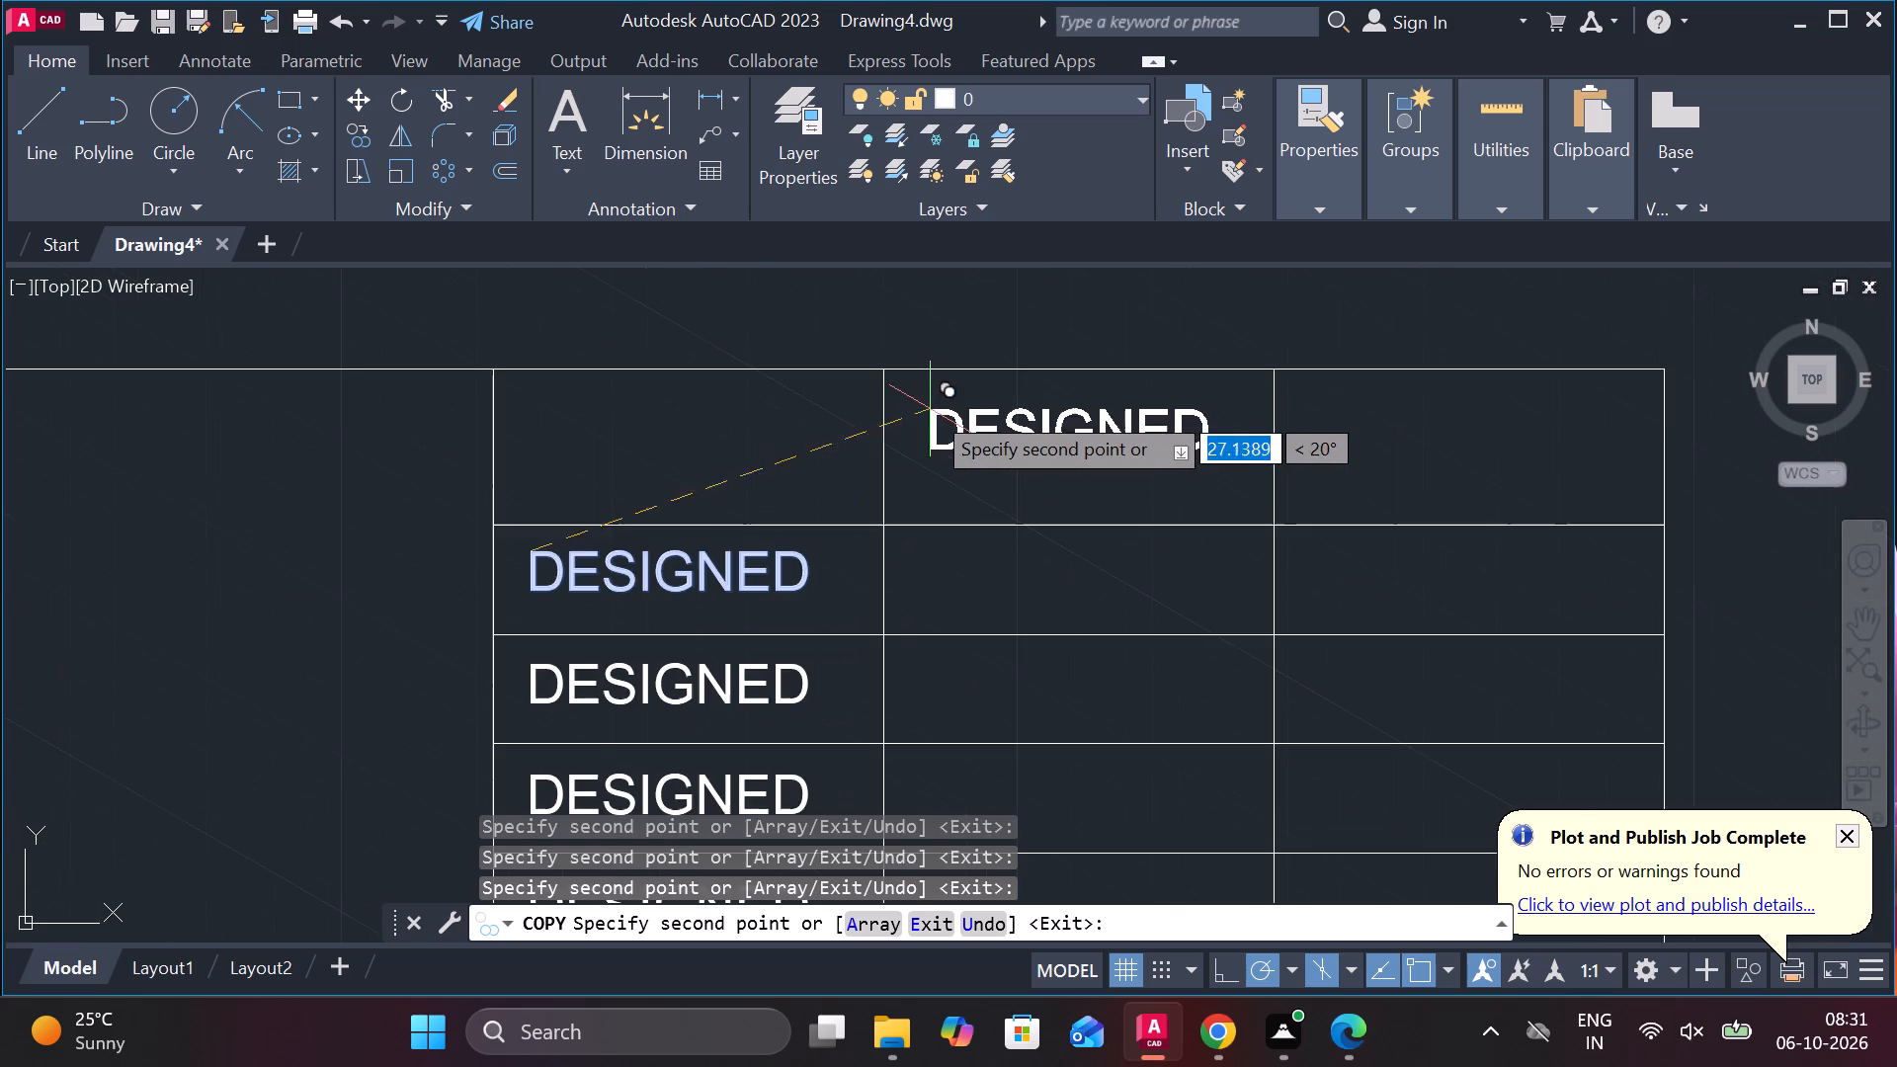
click(932, 427)
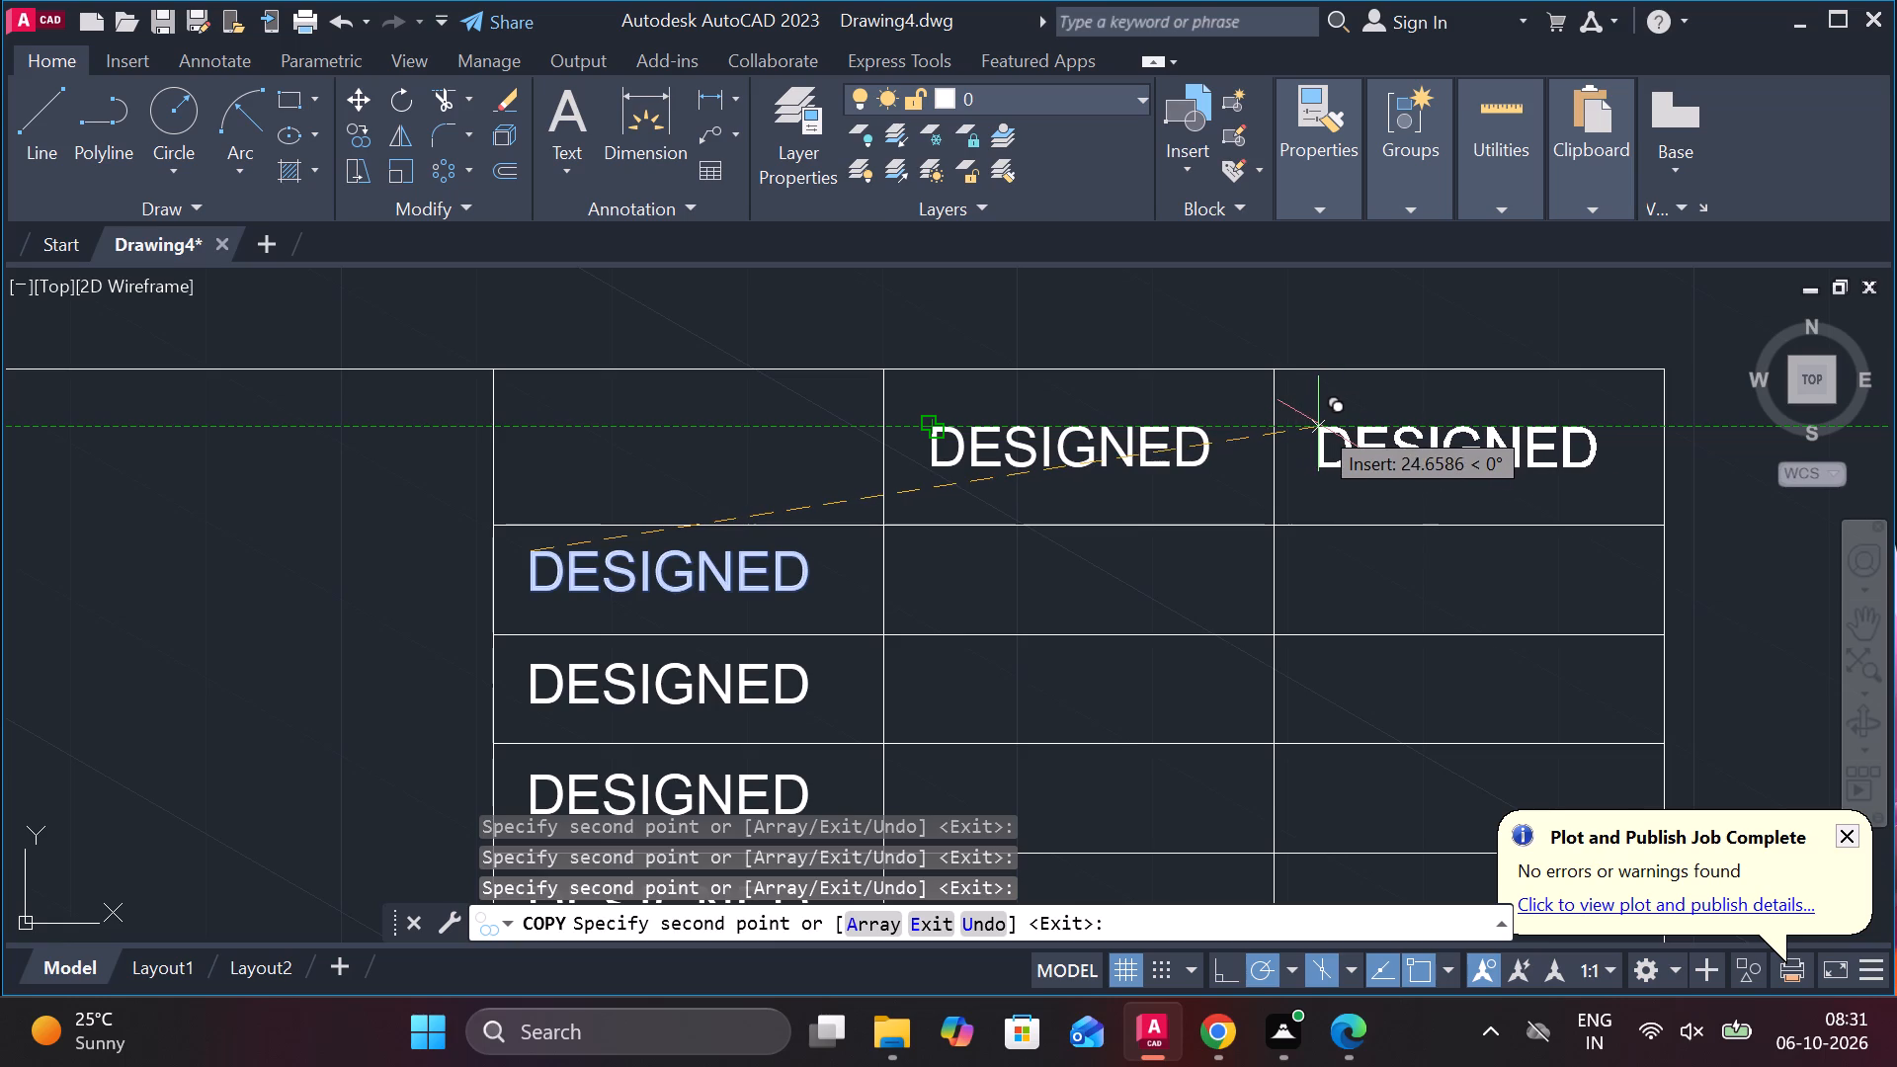
click(1323, 423)
Place two copies of the DESIGNED text in the cell below the three columns, near its upper-left and lower-right areas.
scroll(1270, 425, down, 1)
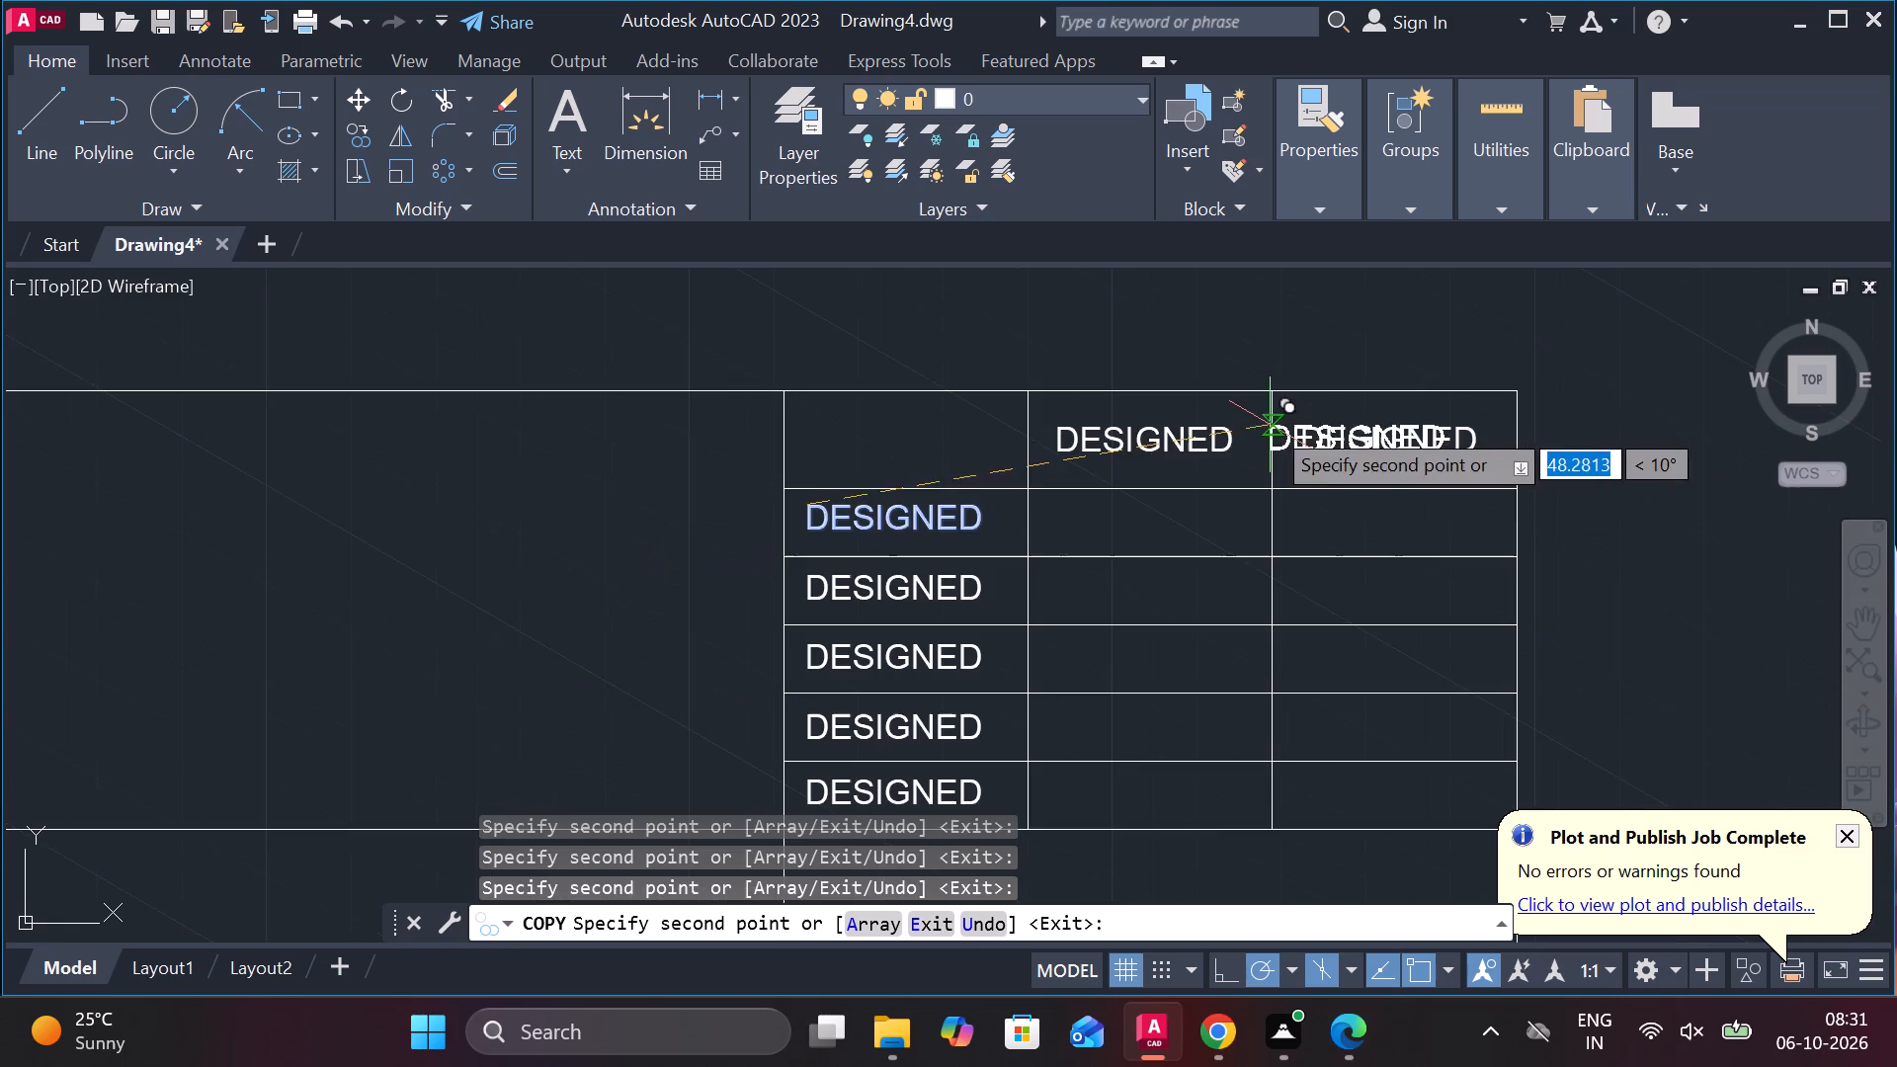
middle_drag(1299, 474, 1053, 158)
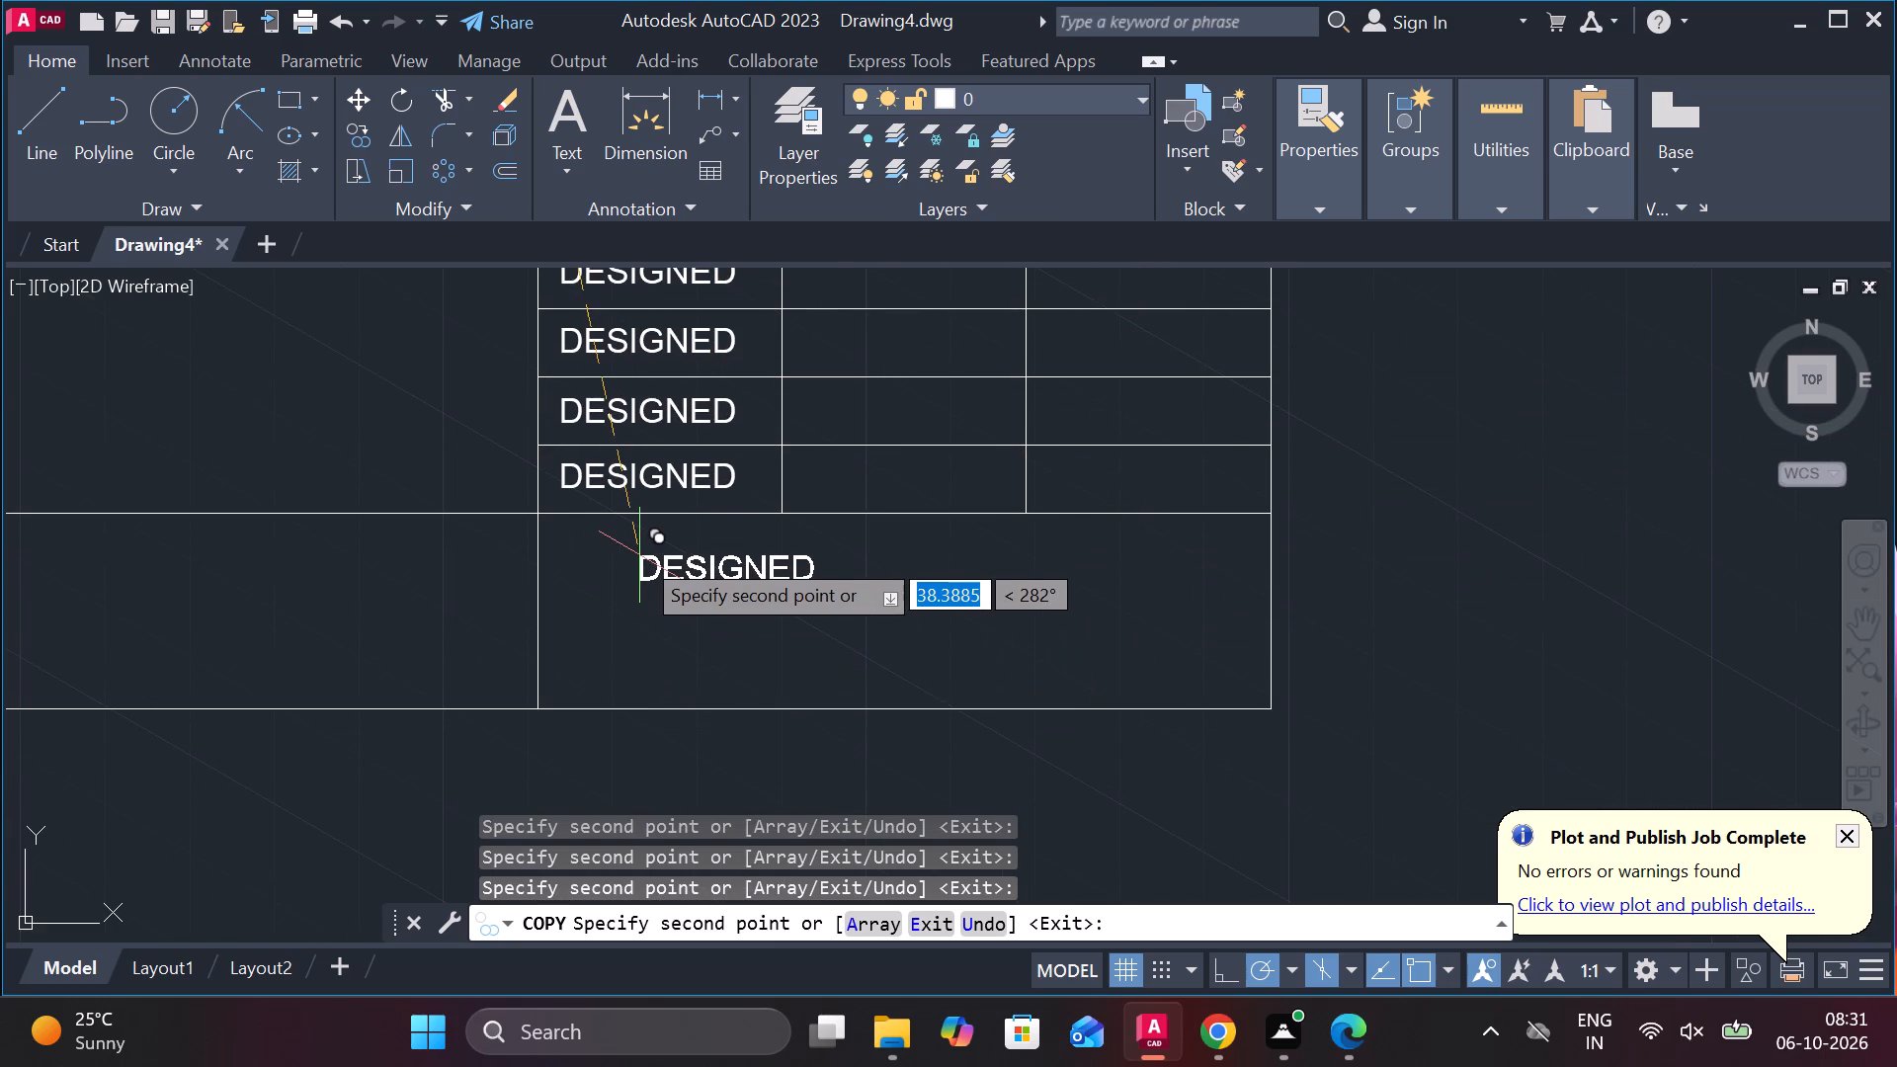
click(639, 555)
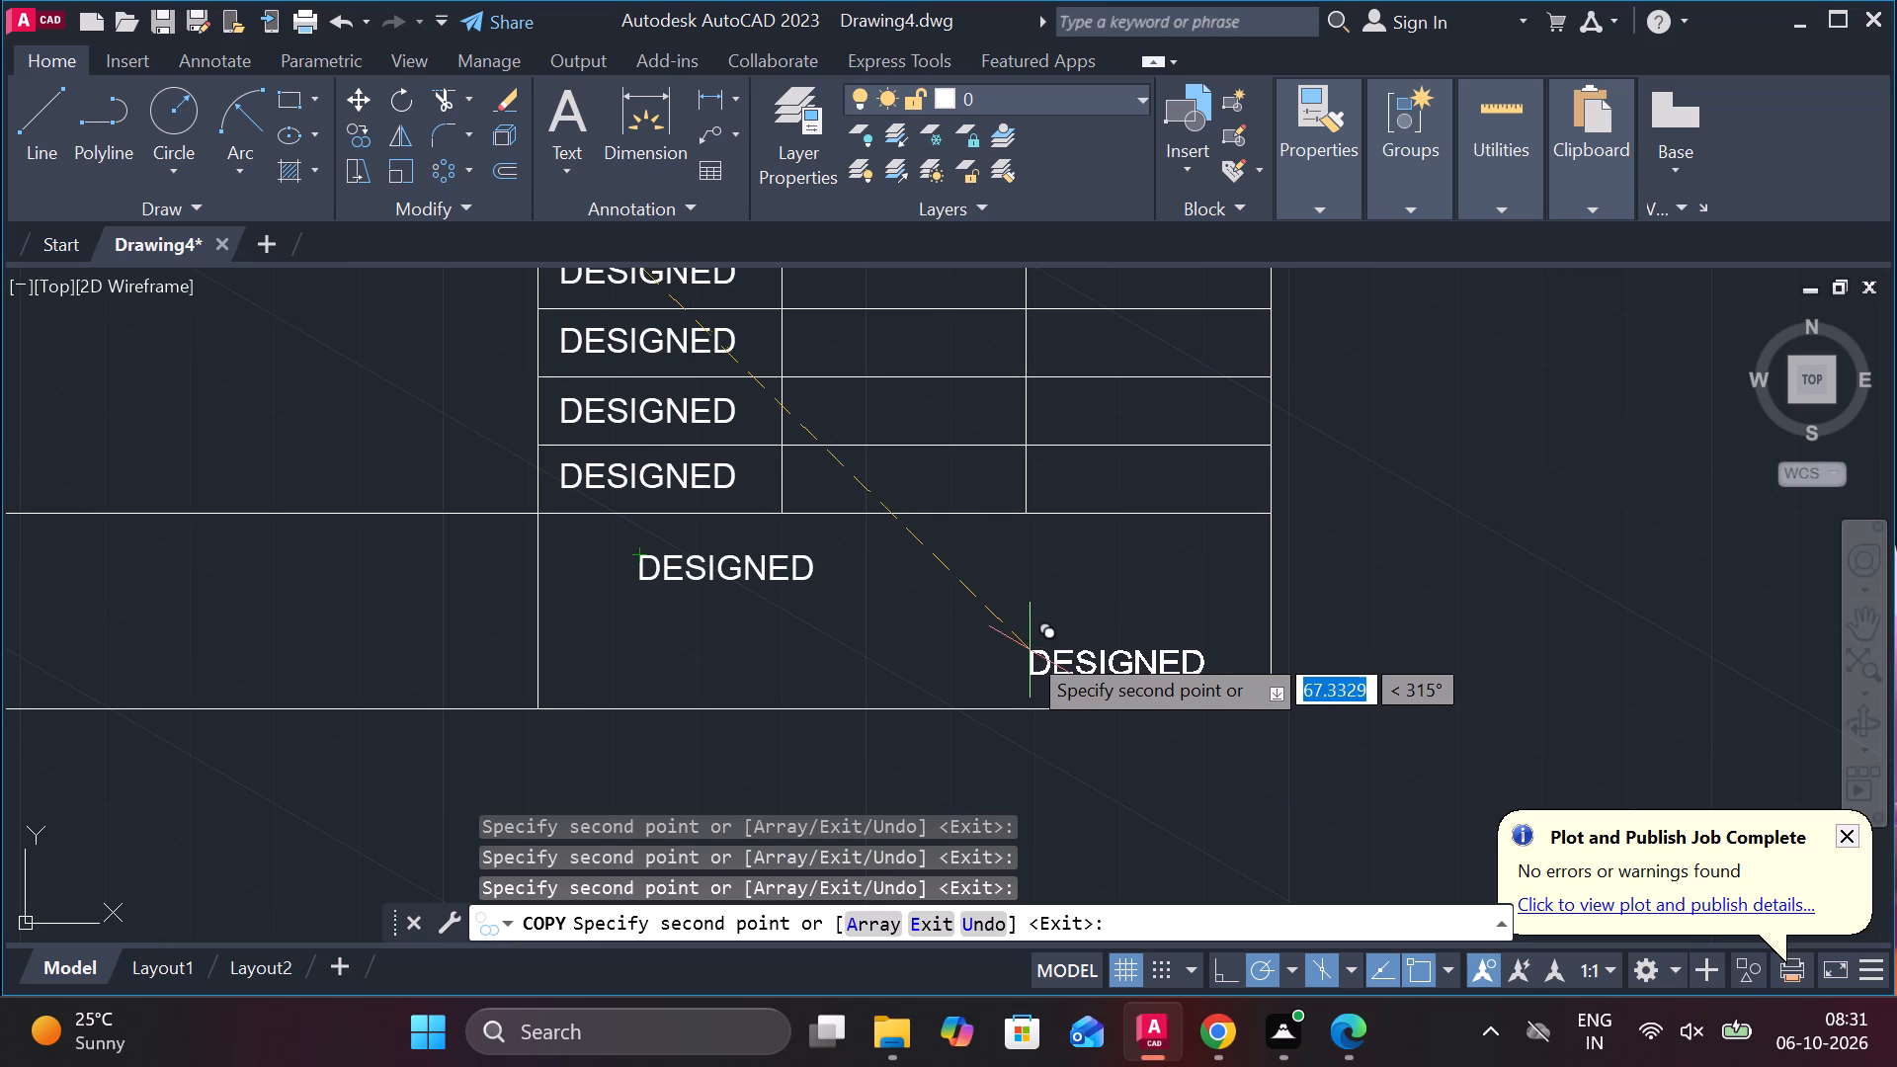
click(1015, 650)
Place copies of the DESIGNED text in the large upper-left cell, the wide bottom cell and the corner cell's upper half.
middle_drag(776, 642, 1358, 561)
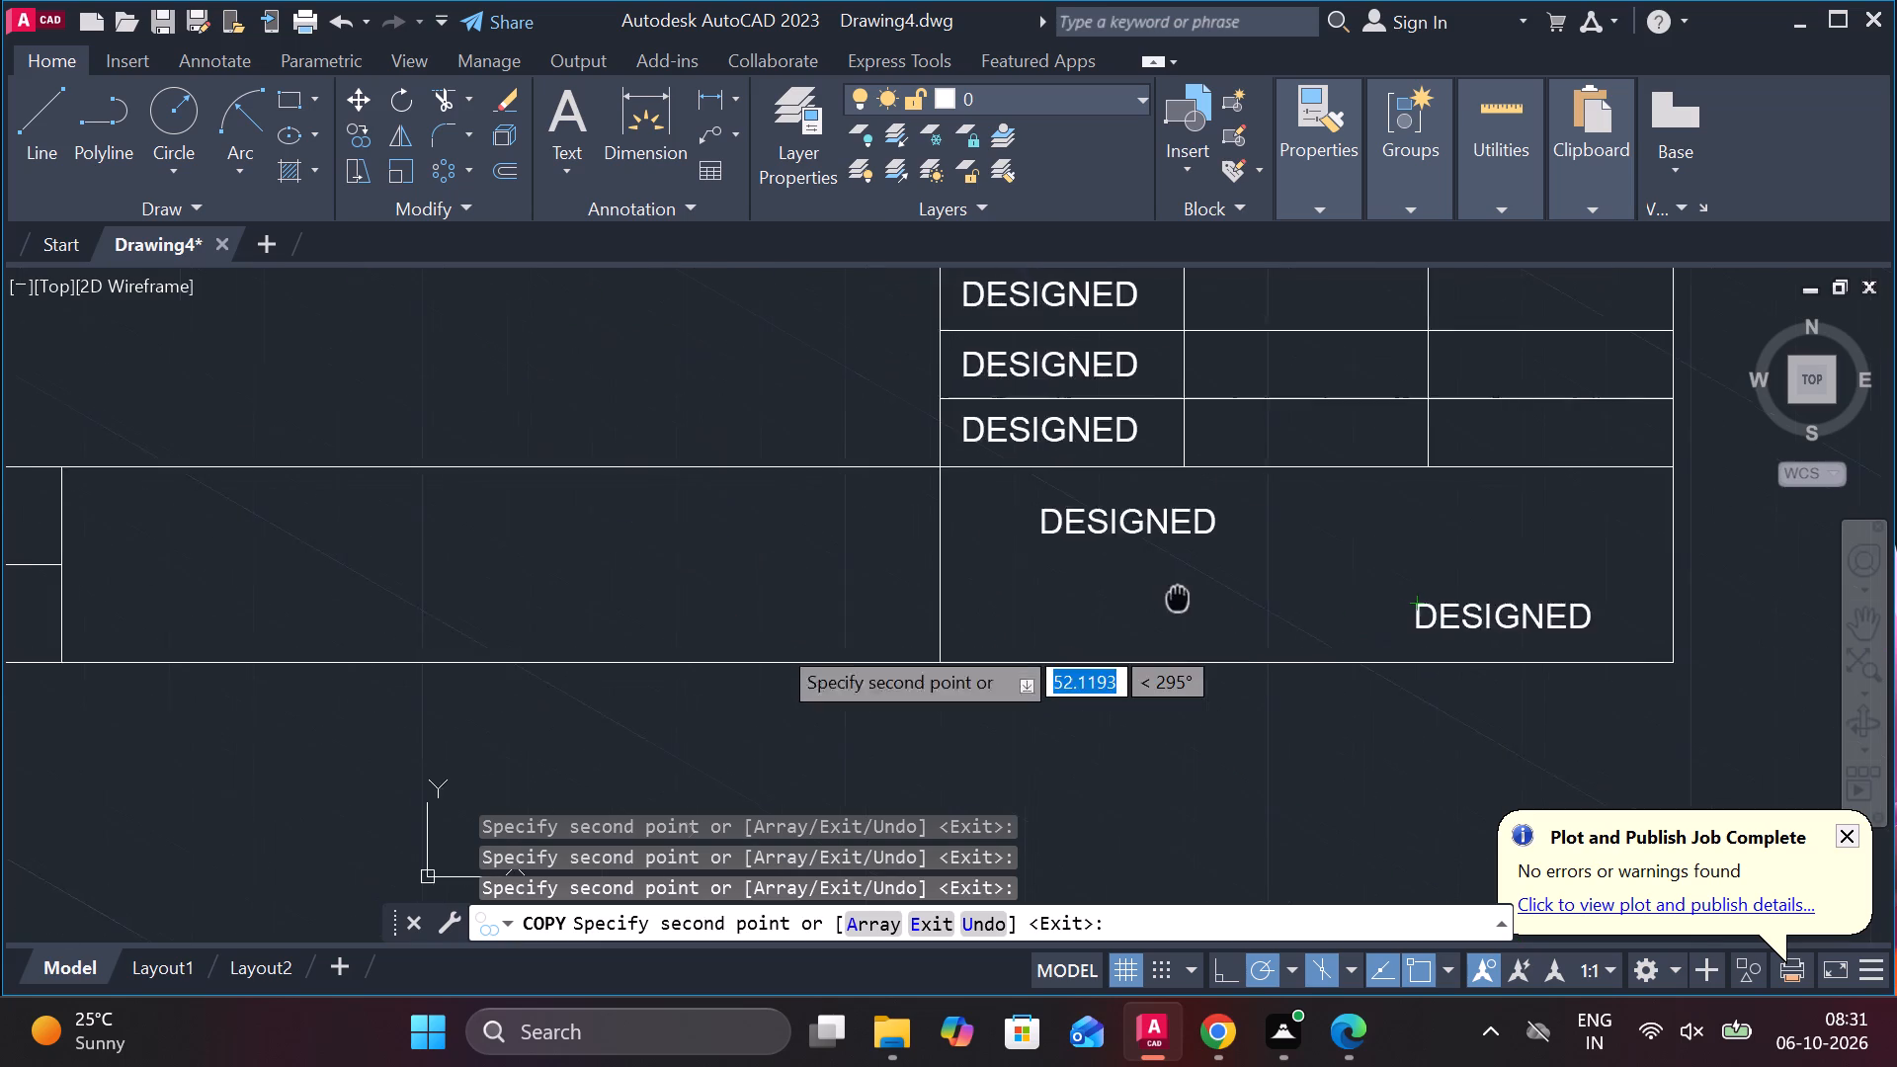
scroll(1081, 544, down, 1)
middle_drag(615, 509, 1075, 653)
click(959, 422)
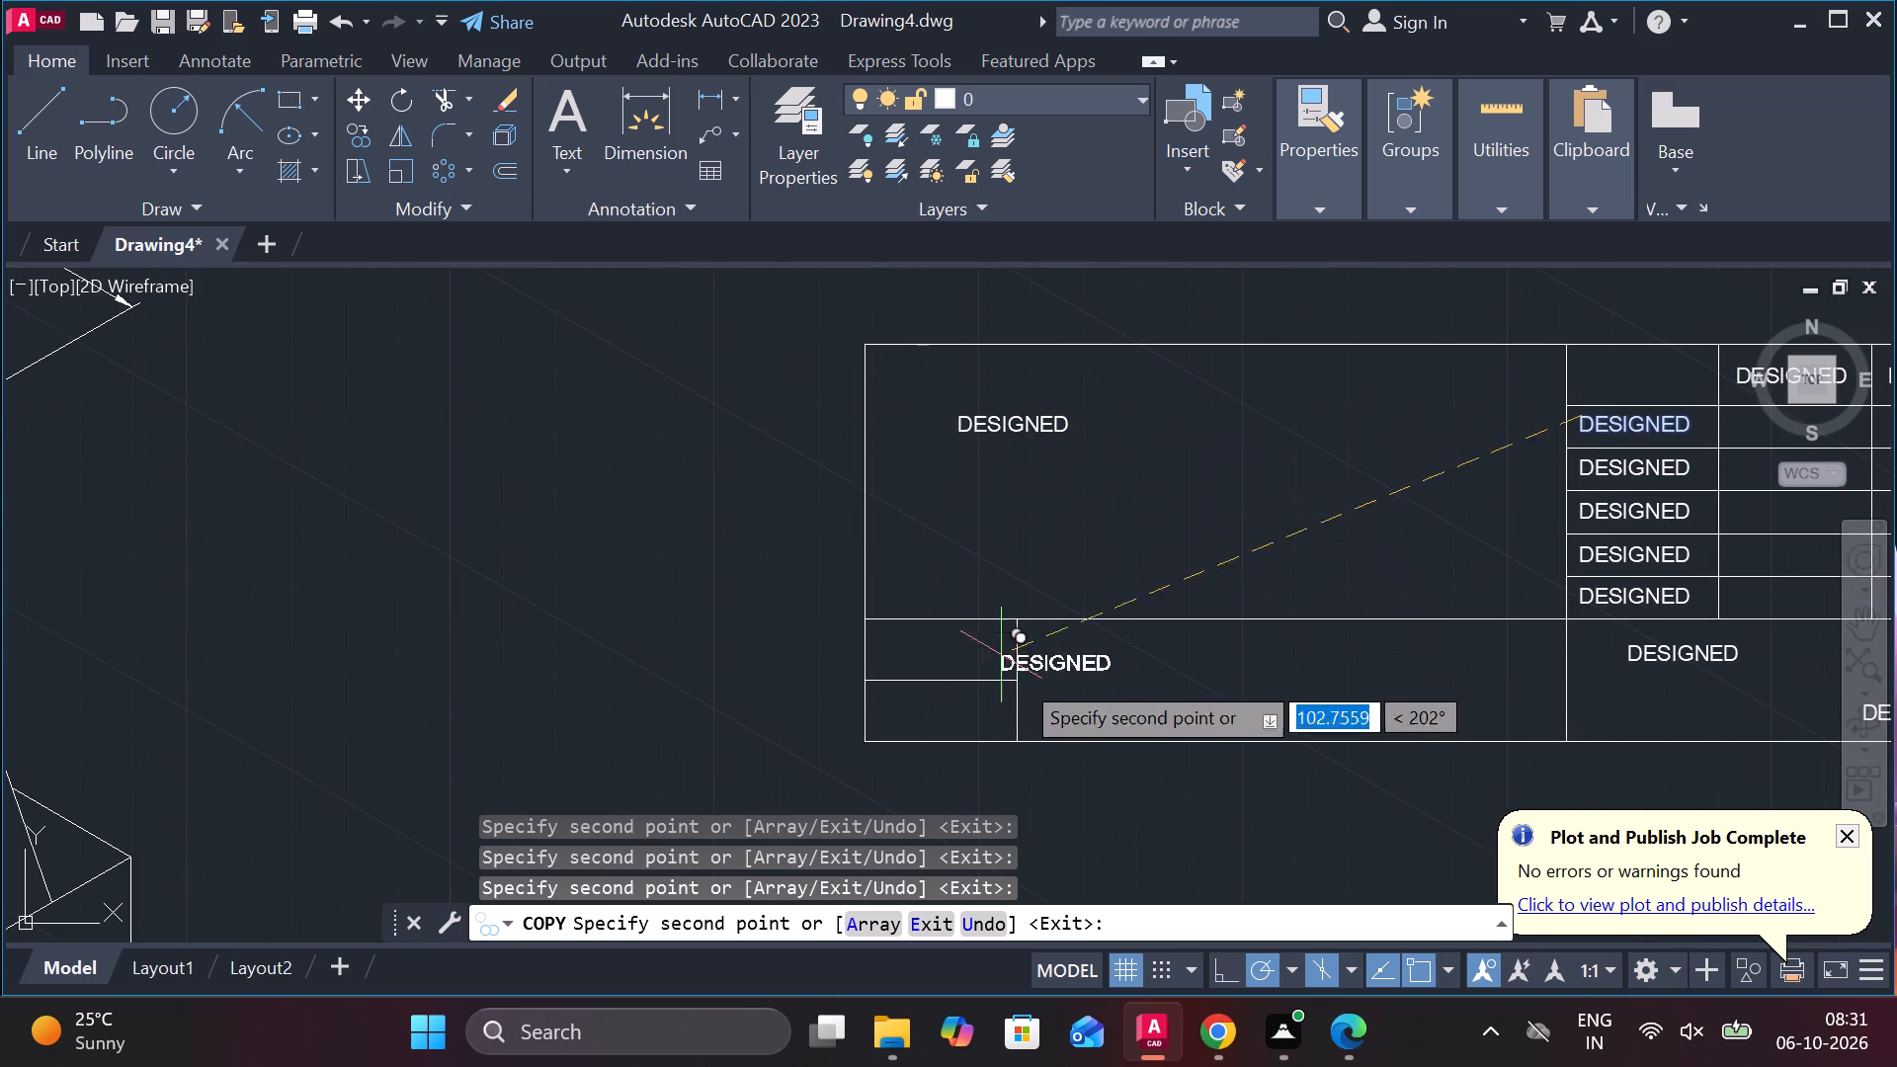
scroll(1055, 698, up, 1)
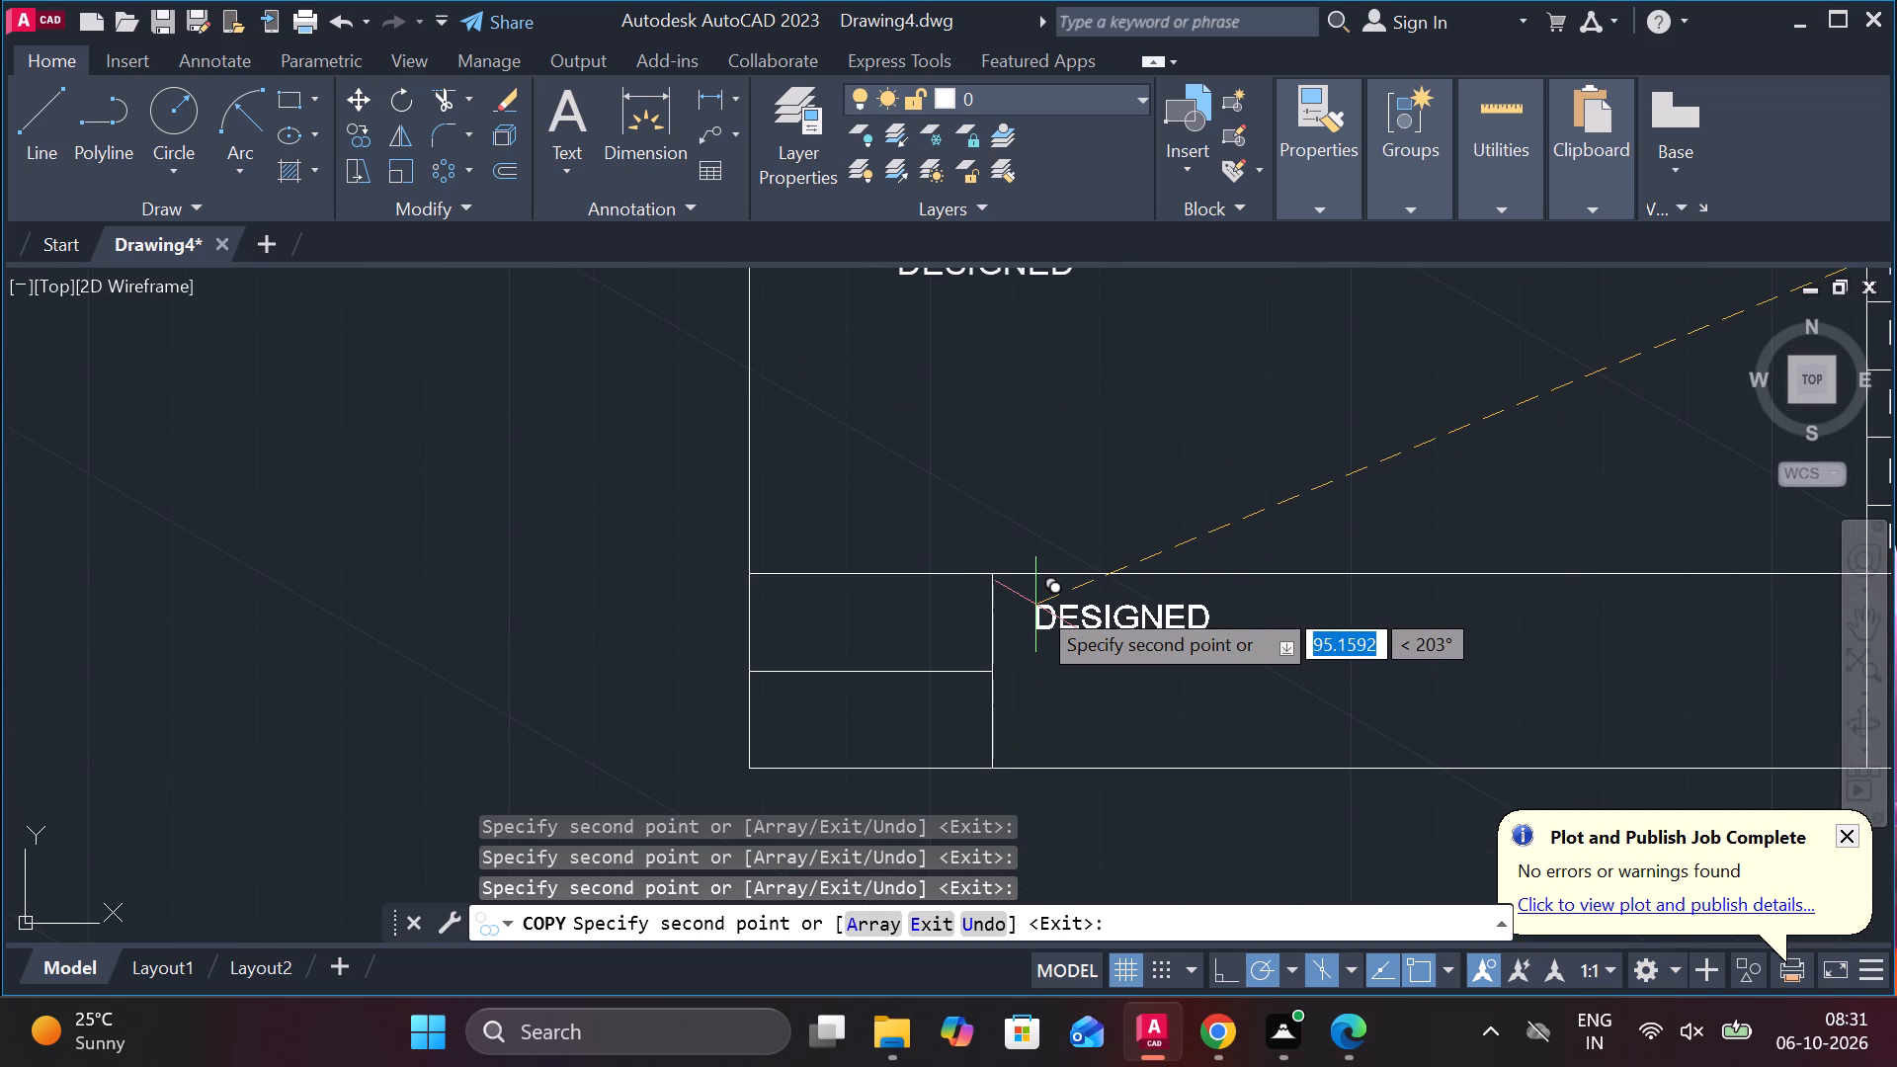
click(1035, 605)
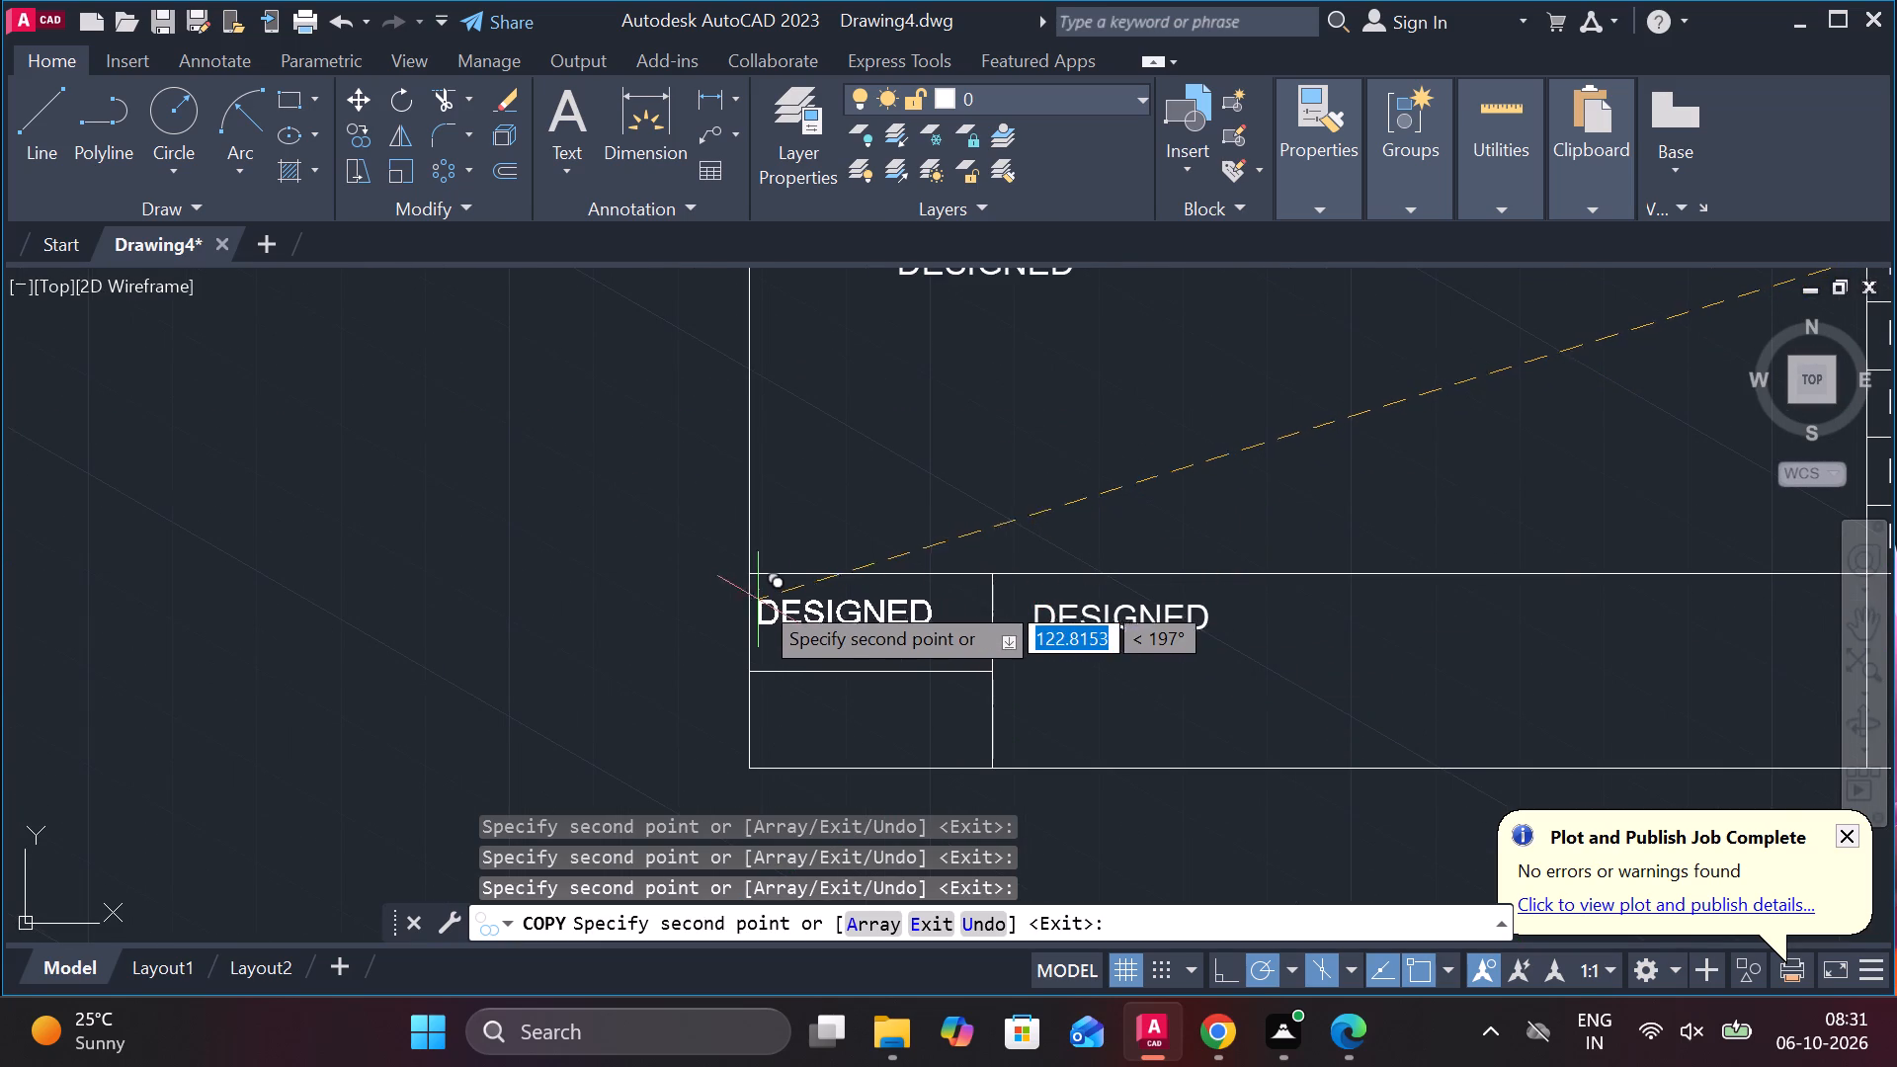
click(773, 599)
scroll(829, 518, down, 1)
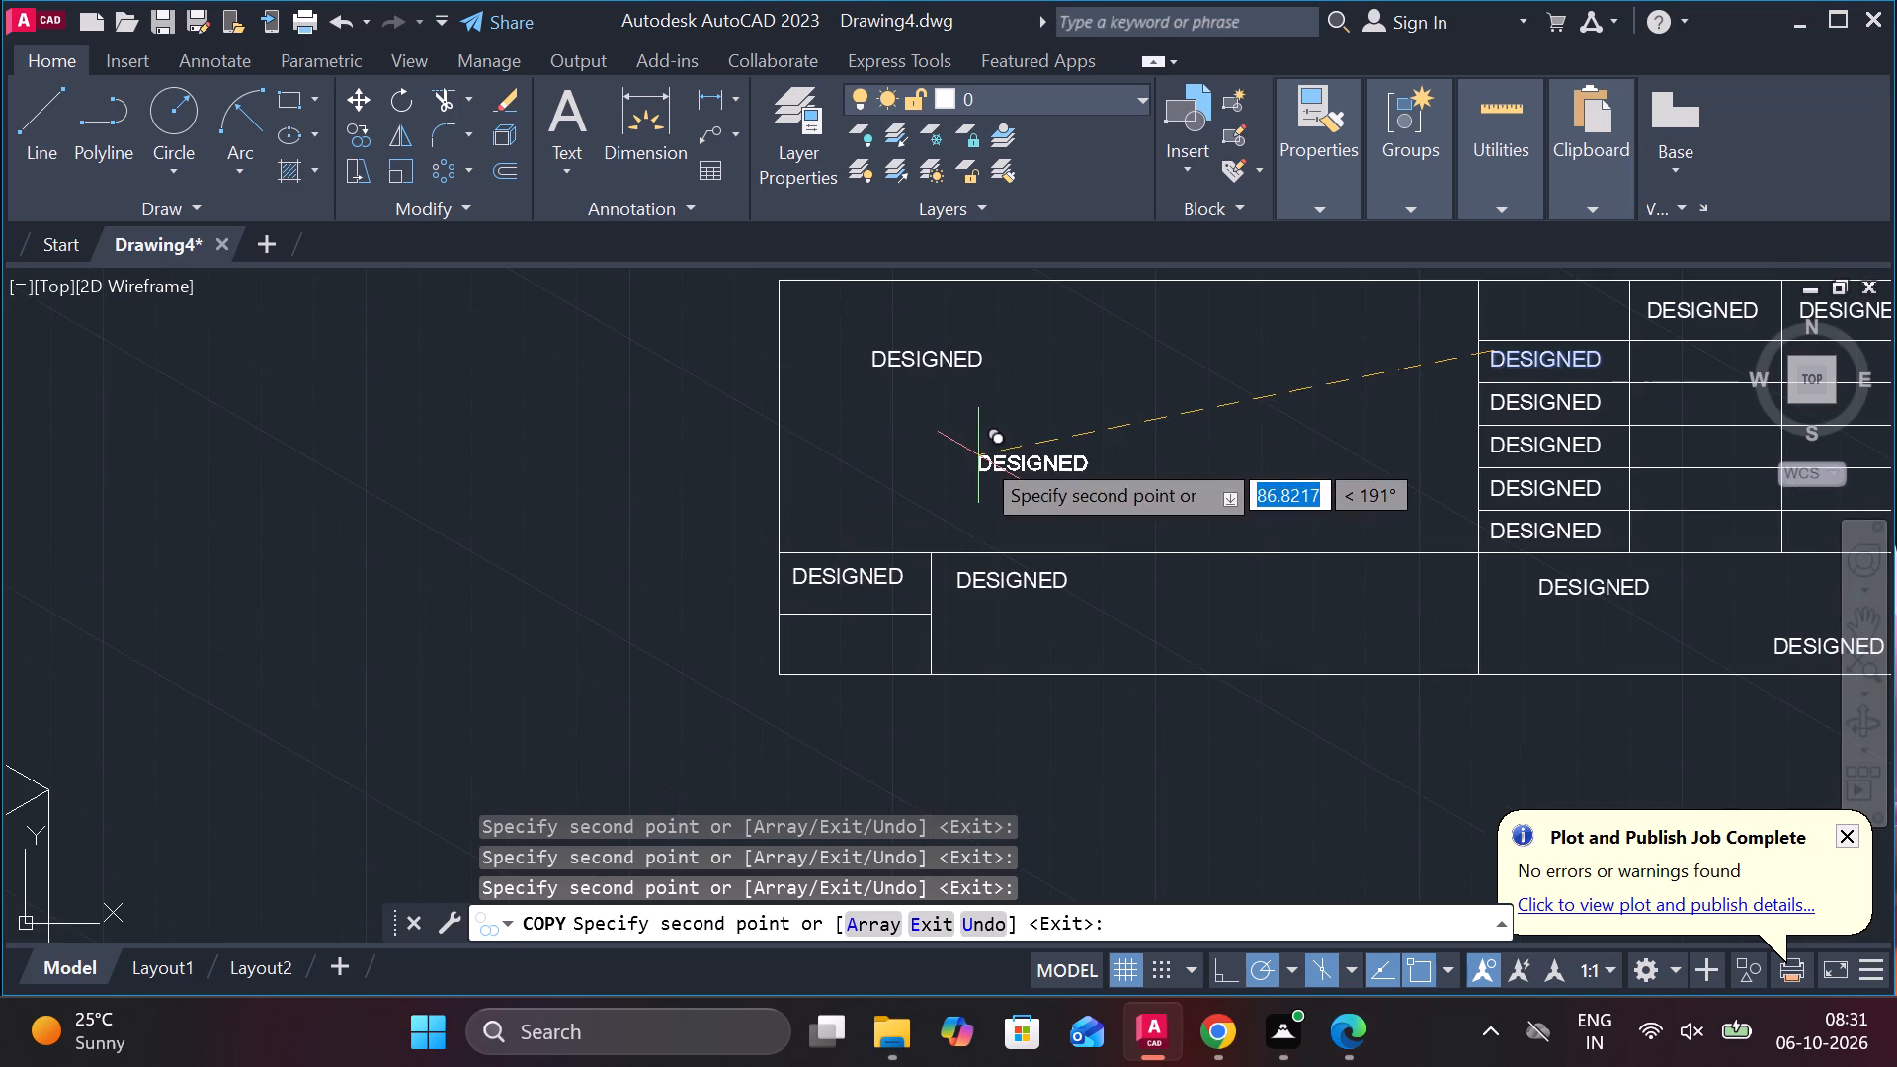
middle_drag(984, 455, 368, 612)
key(Escape)
Center-align the original DESIGNED text in the first column's second row.
scroll(922, 567, up, 1)
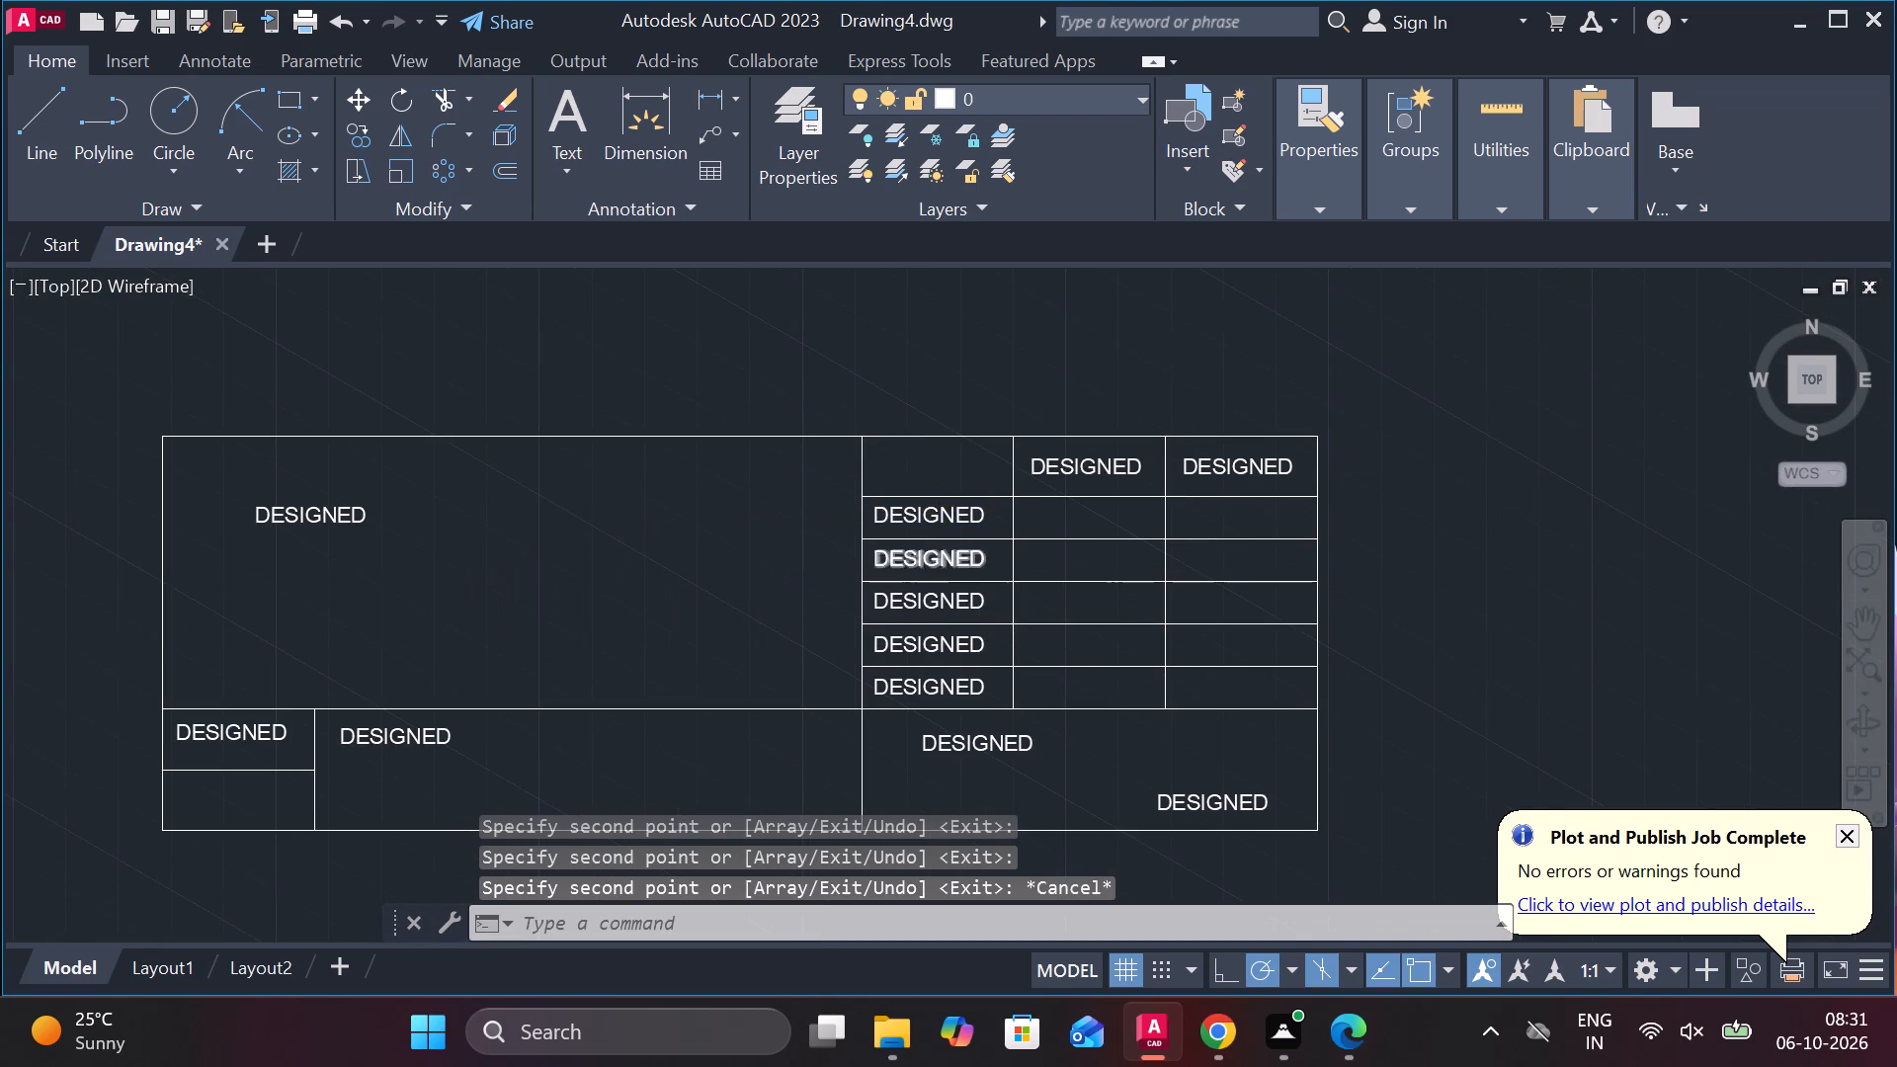
scroll(922, 567, up, 1)
double_click(926, 430)
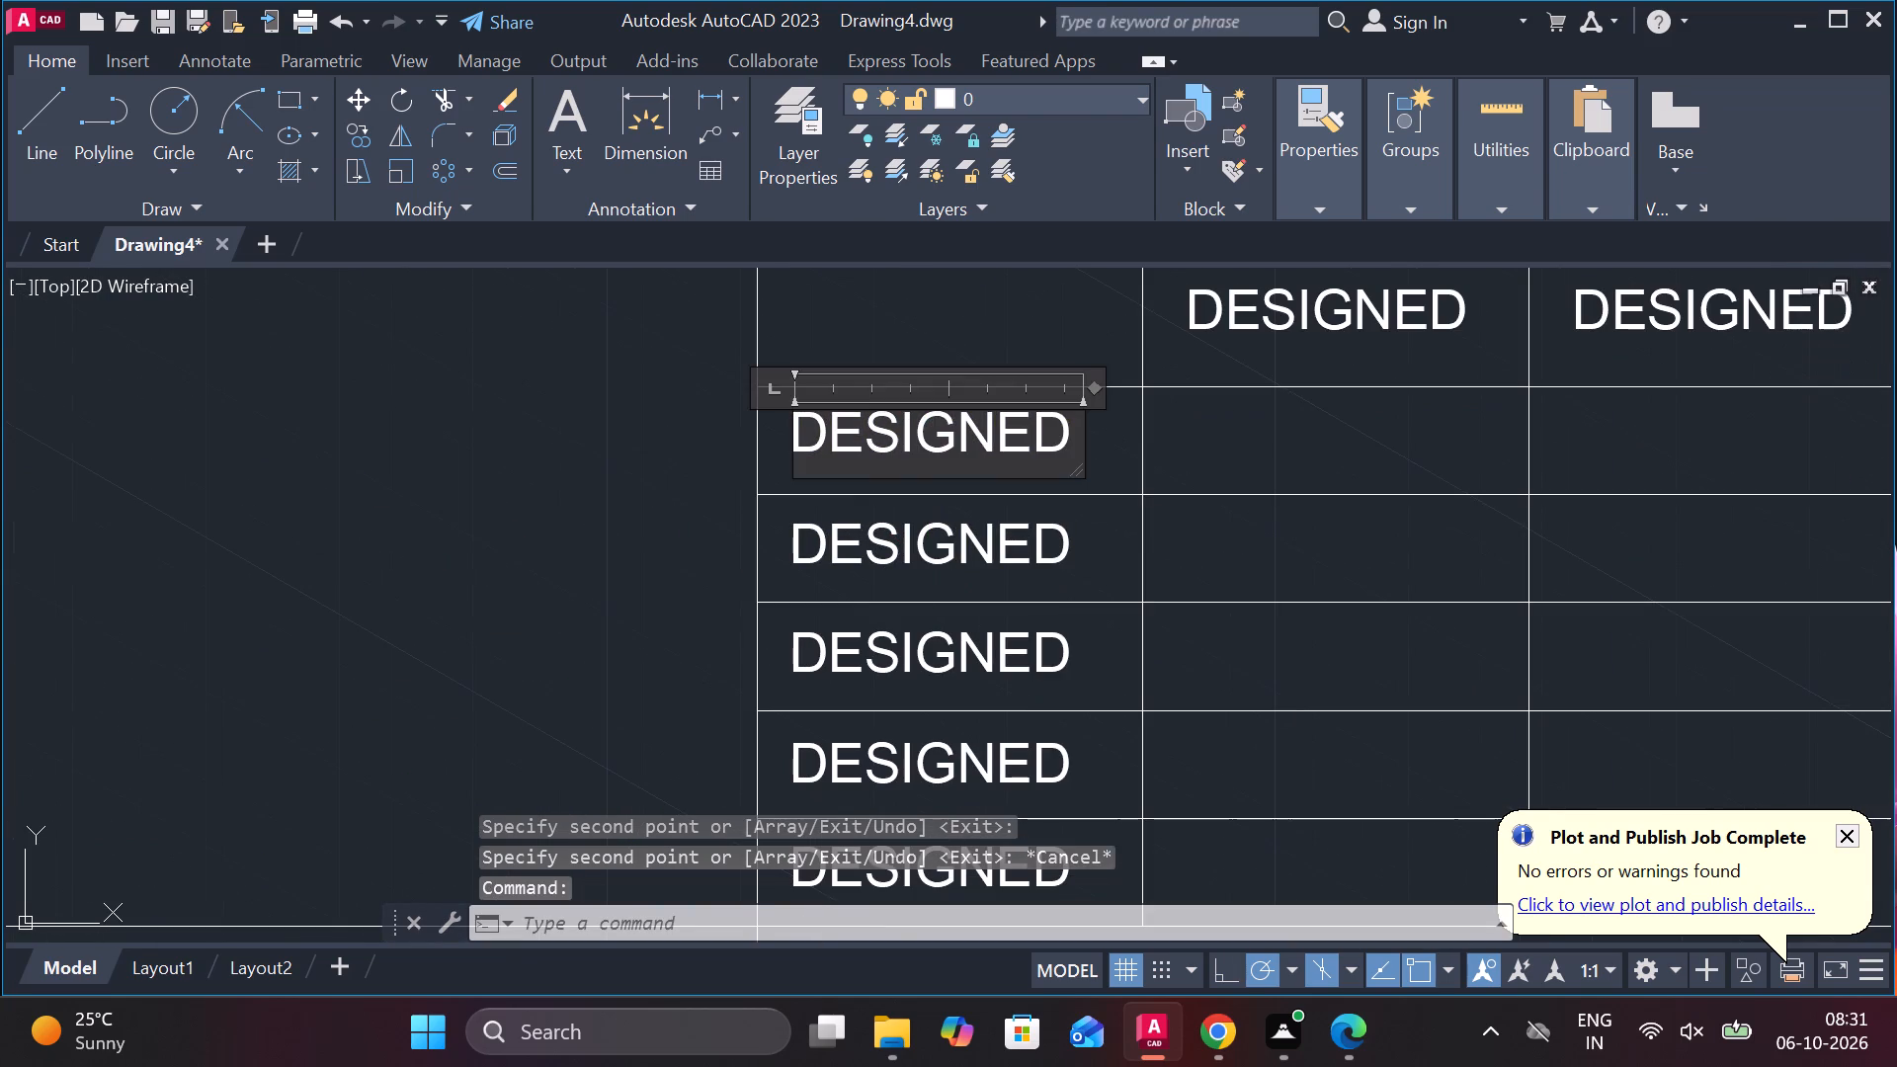
click(971, 167)
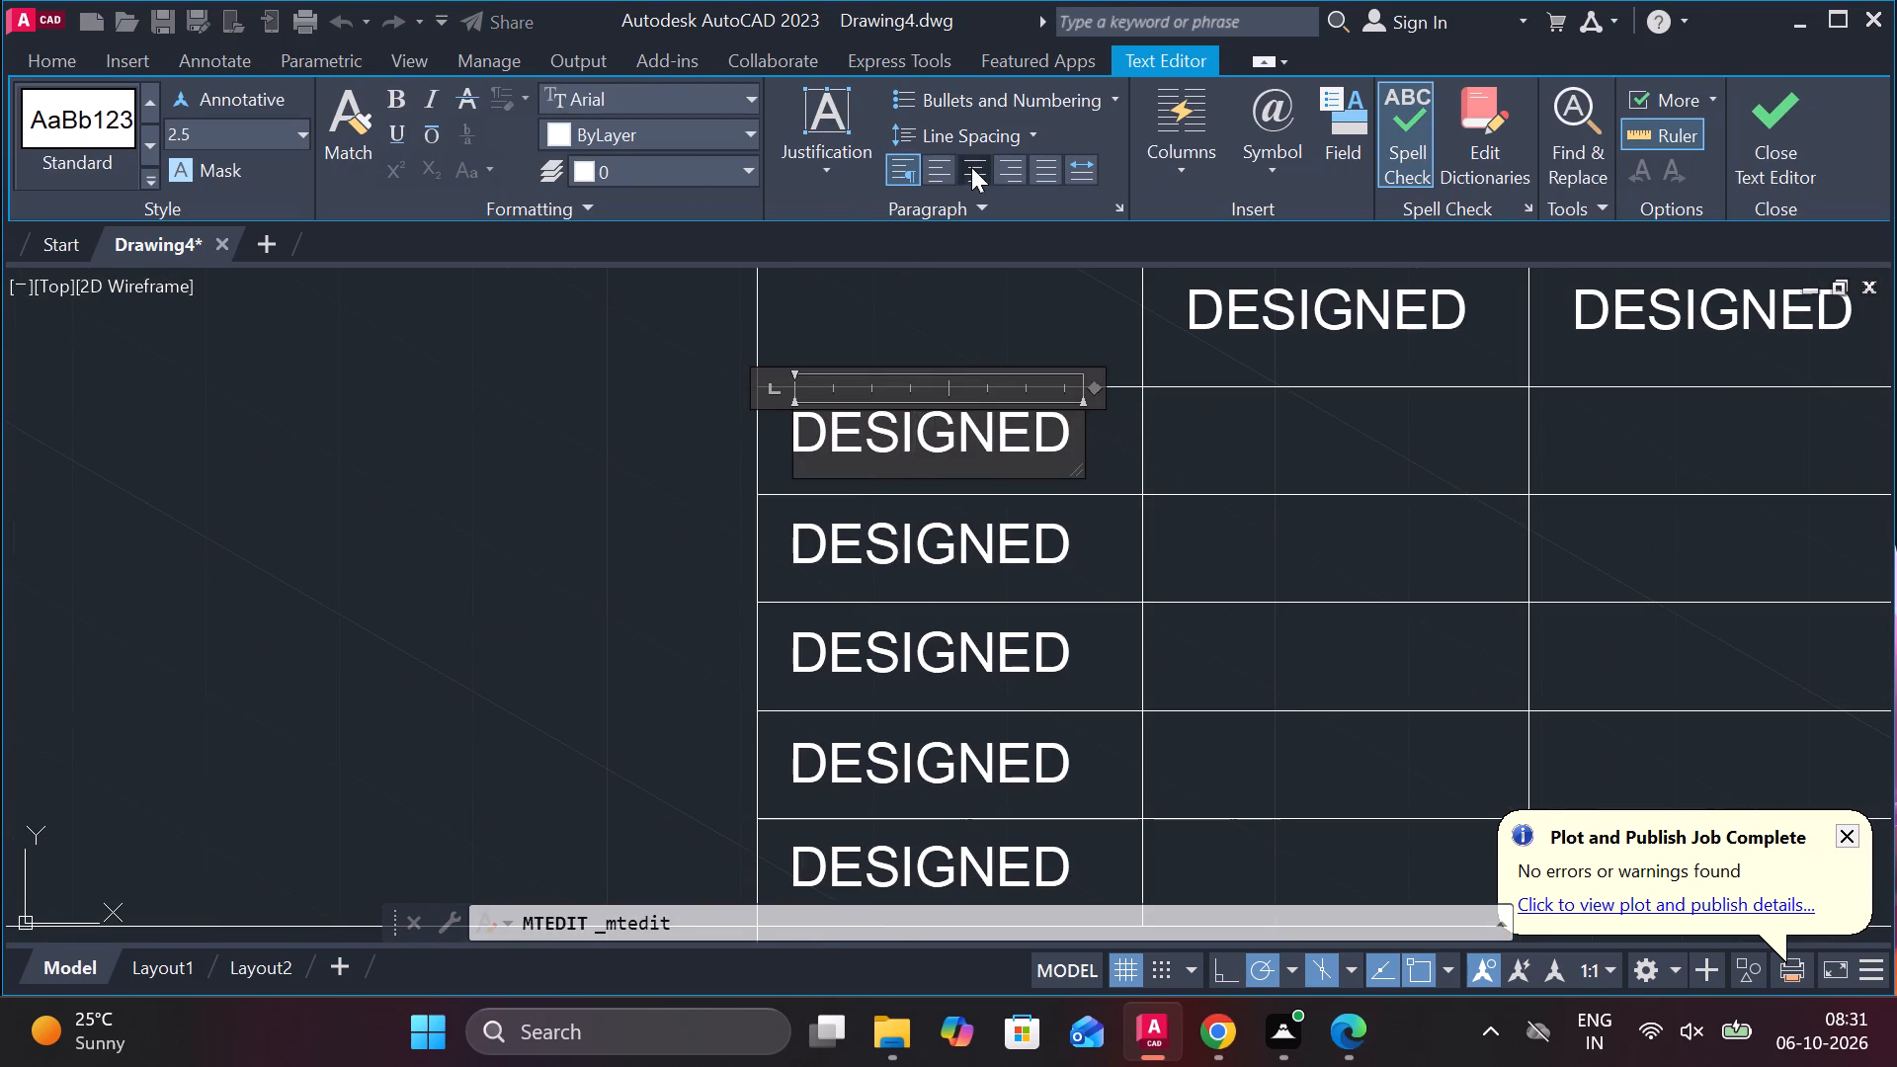
click(1782, 161)
Replace the text in the second column's top-row cell with NAME and center-align it.
double_click(1277, 304)
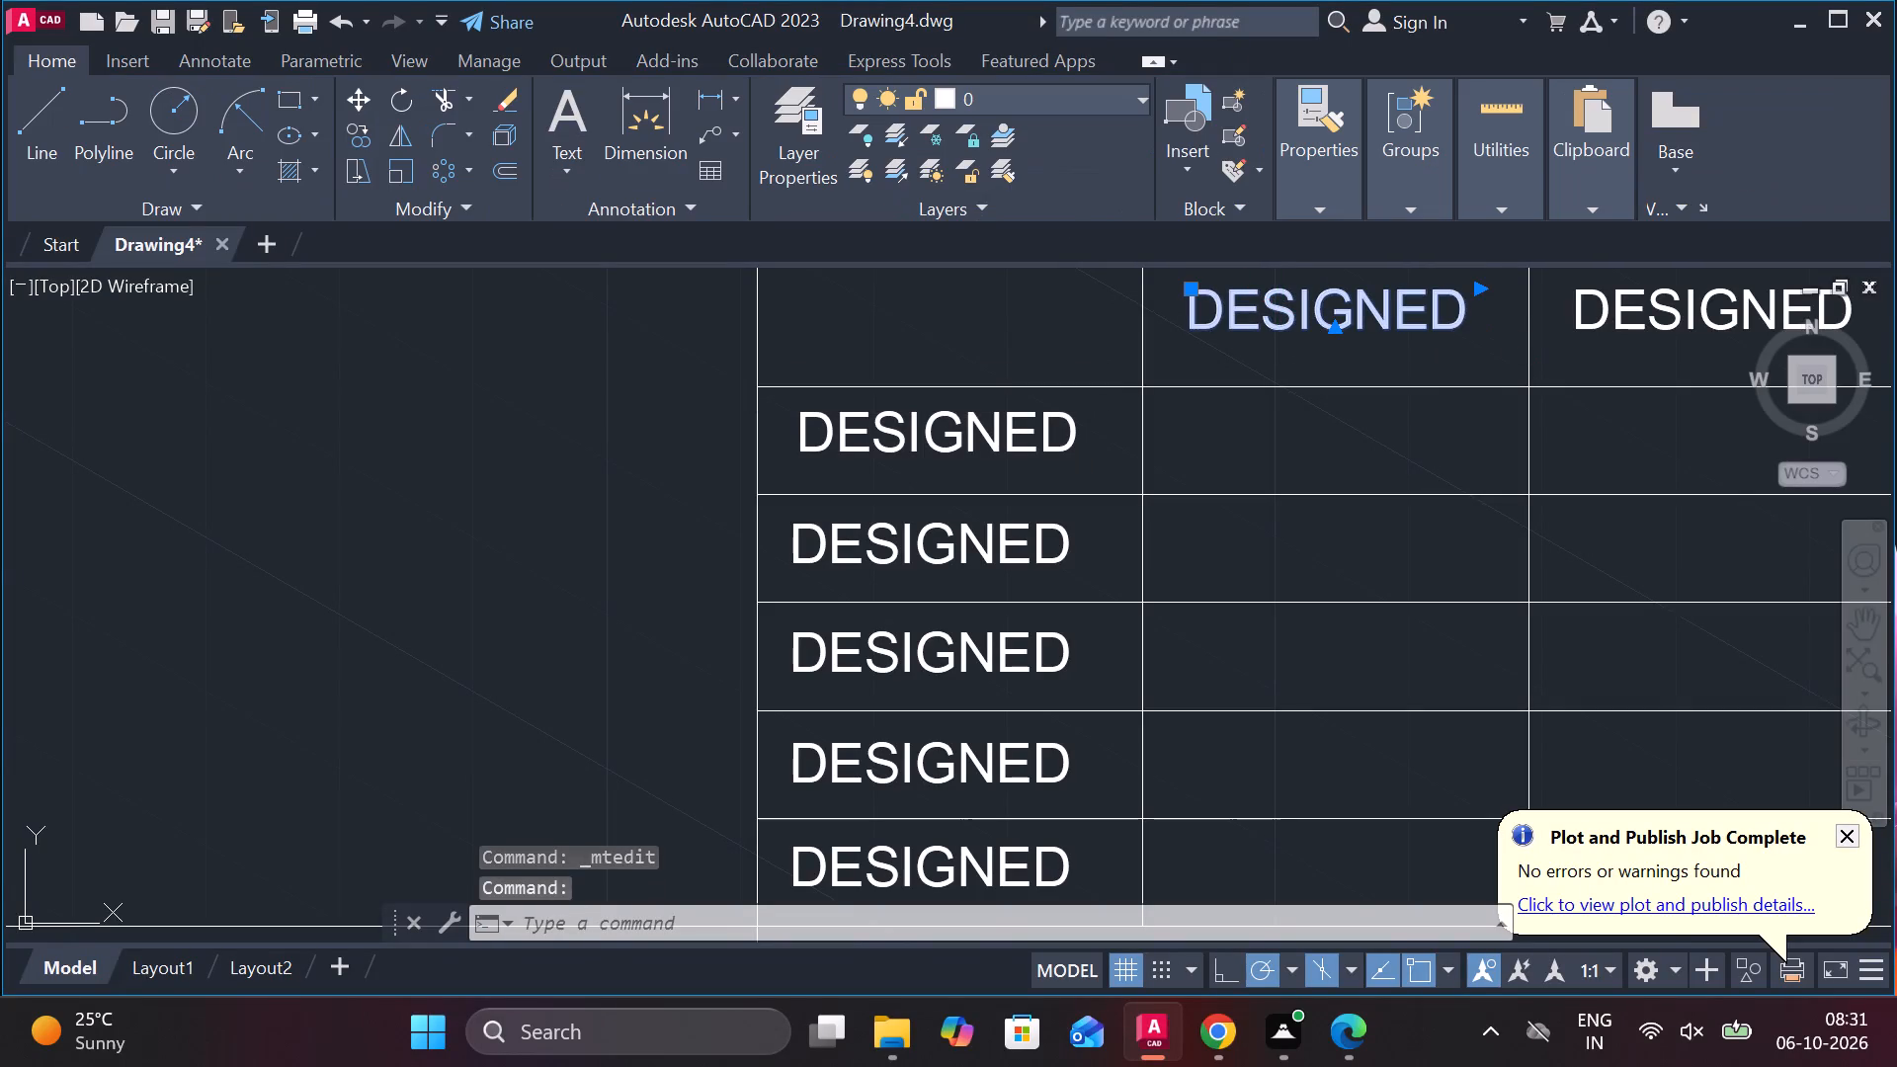
drag(1459, 312, 1128, 326)
text(NAME)
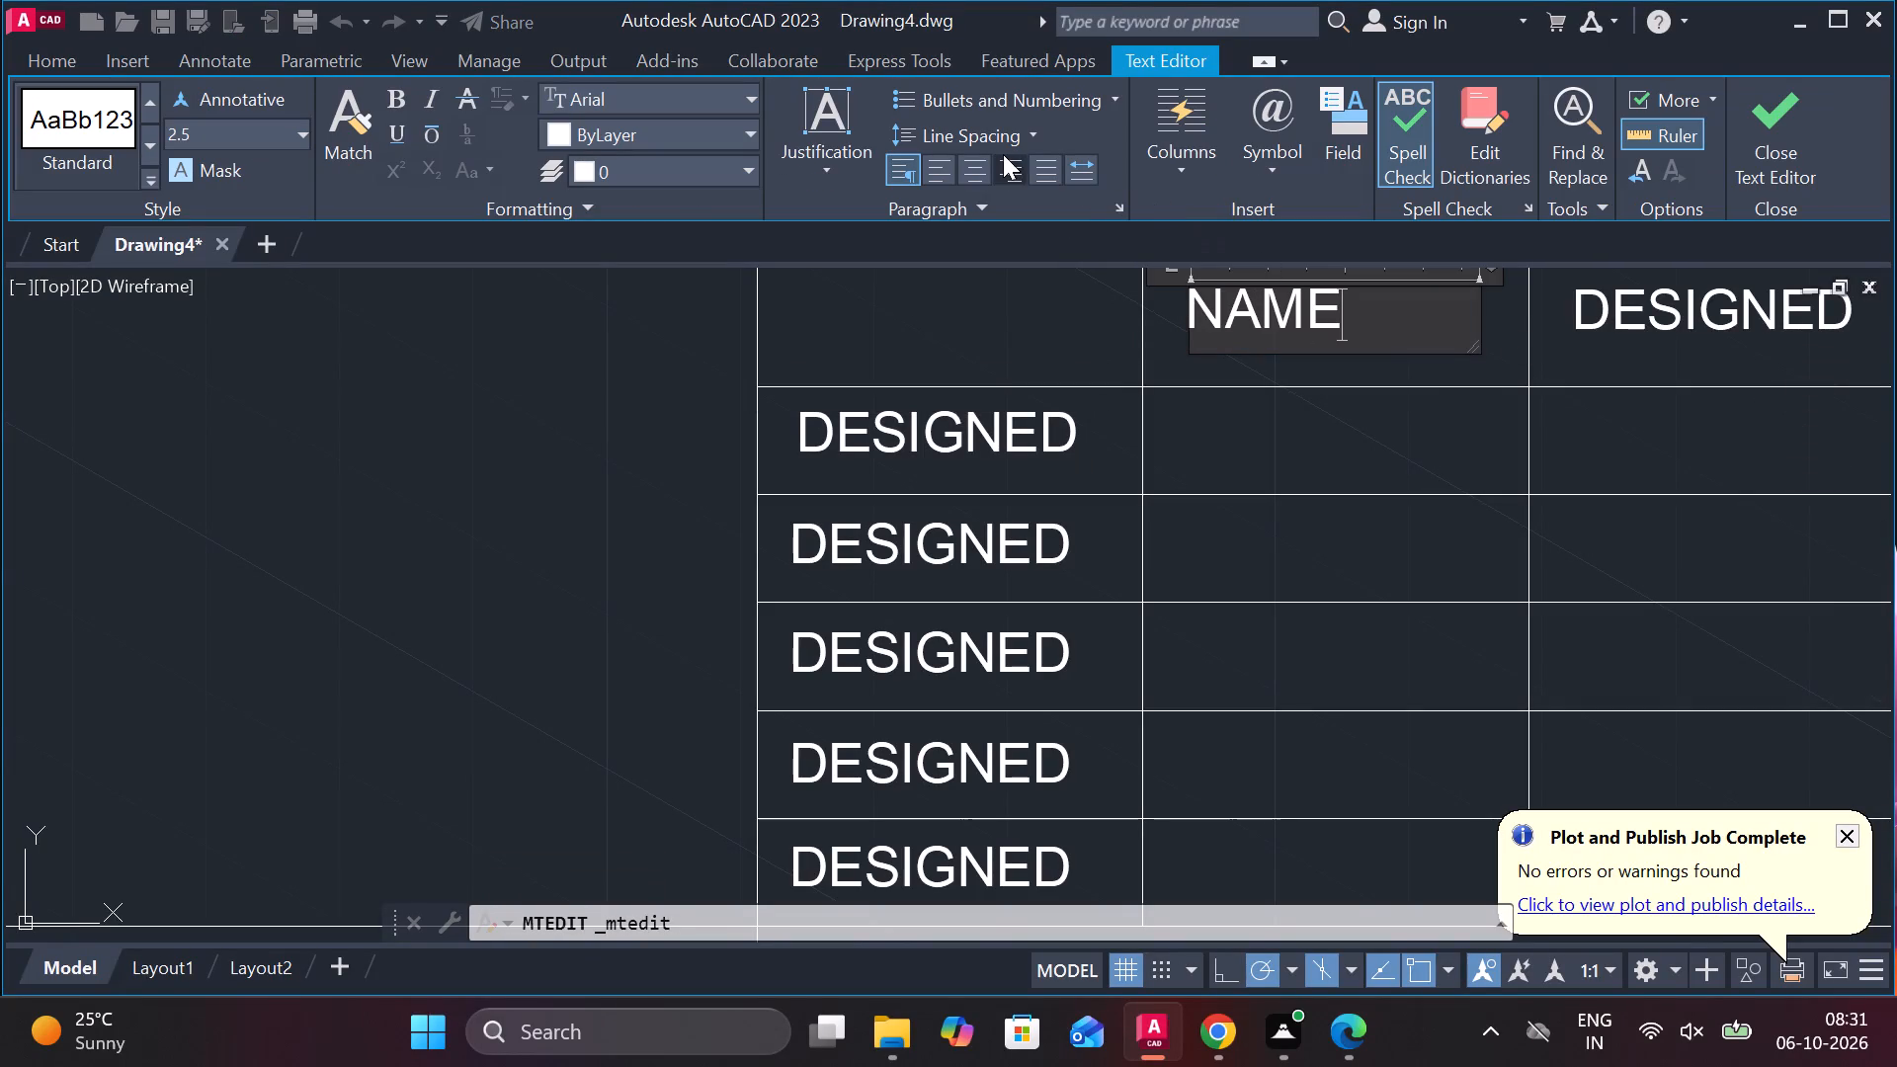
click(975, 173)
click(1757, 103)
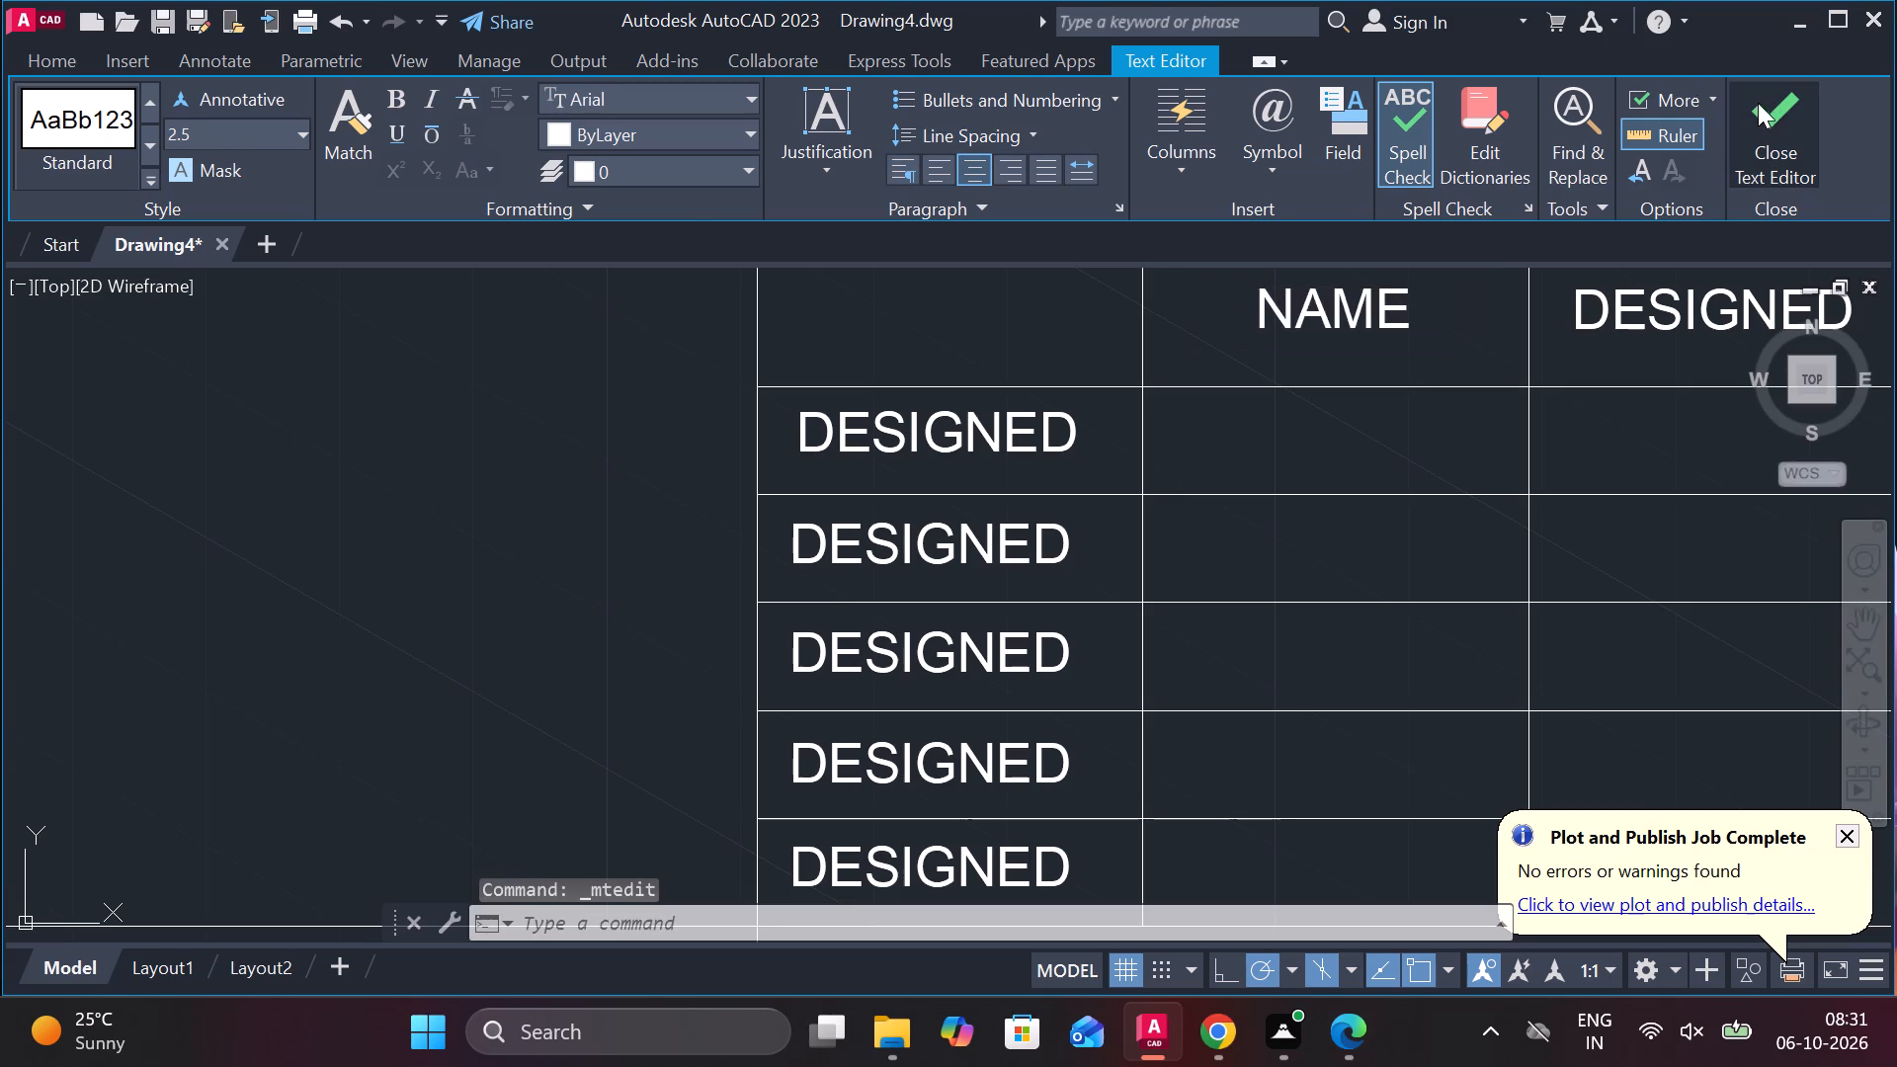
Change the text in the third column's top-row cell to DATE and center-align it.
double_click(1654, 314)
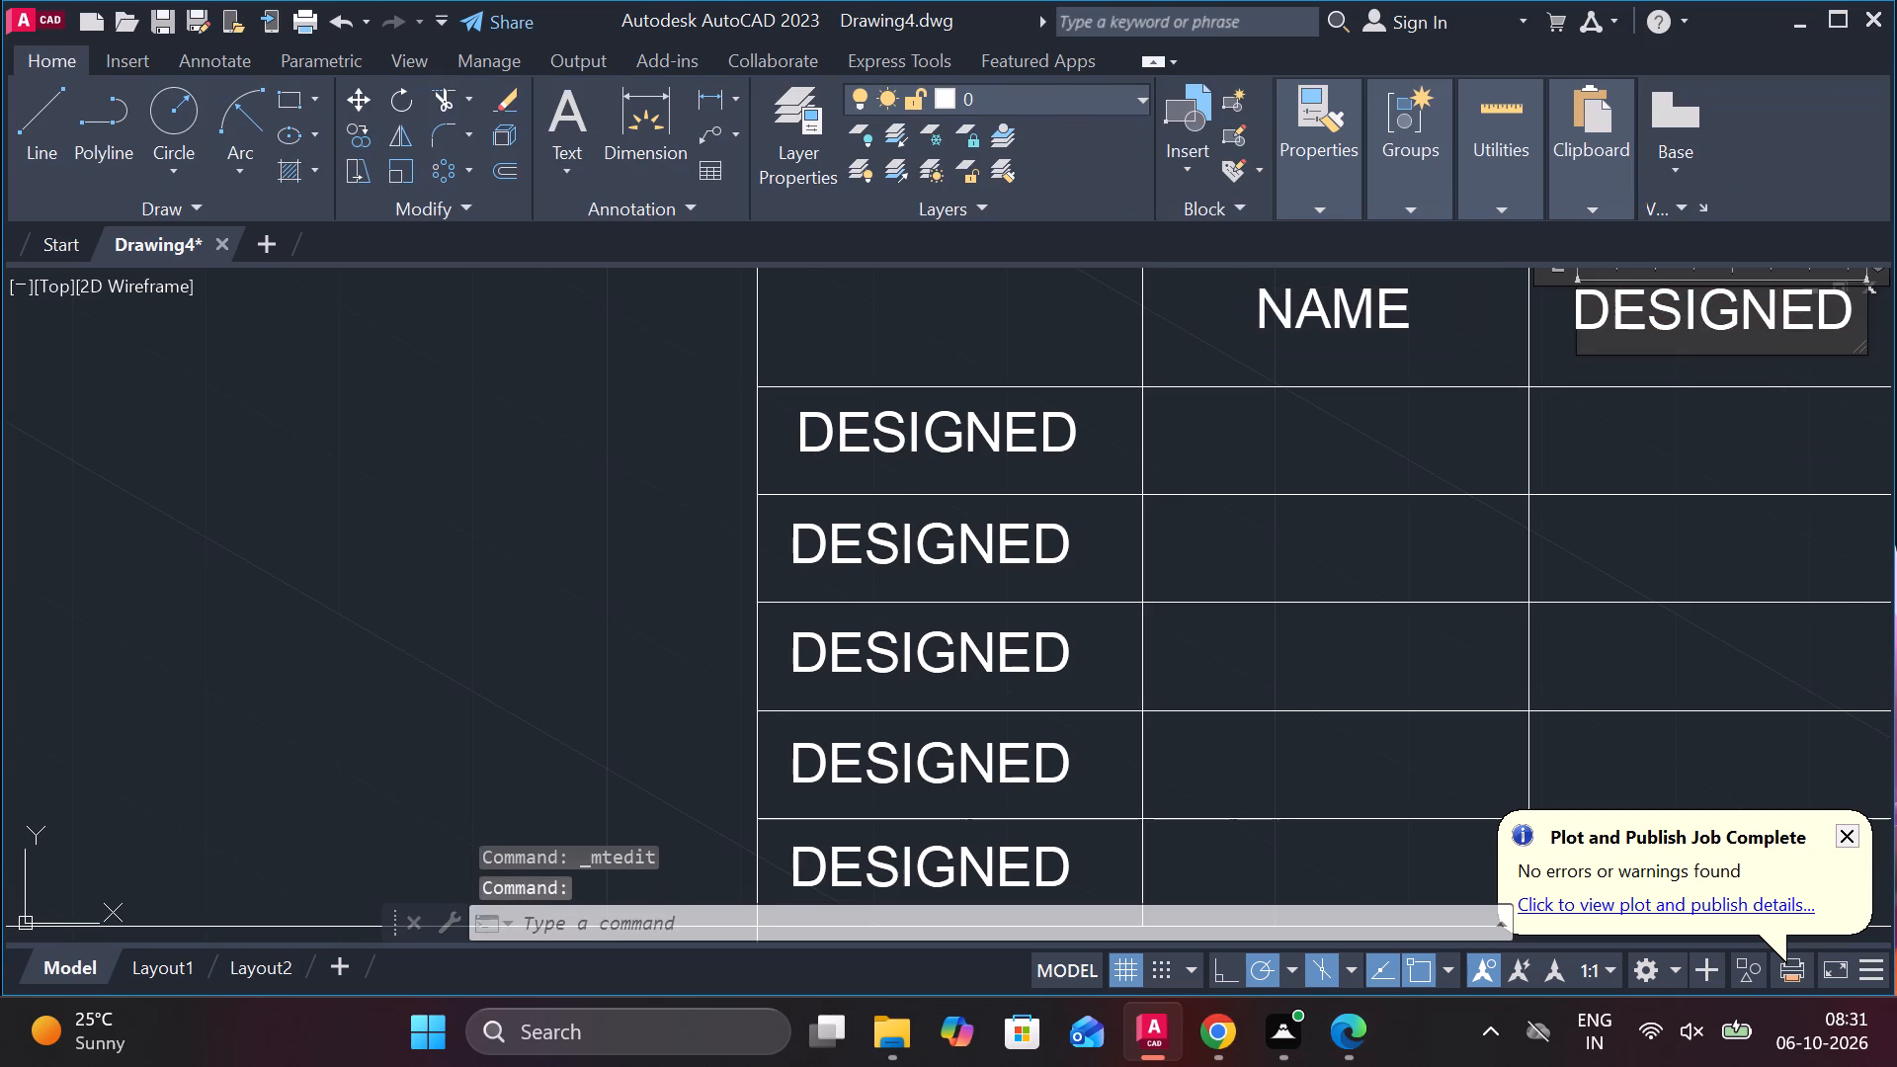
key(Right)
key(Right)
key(Right)
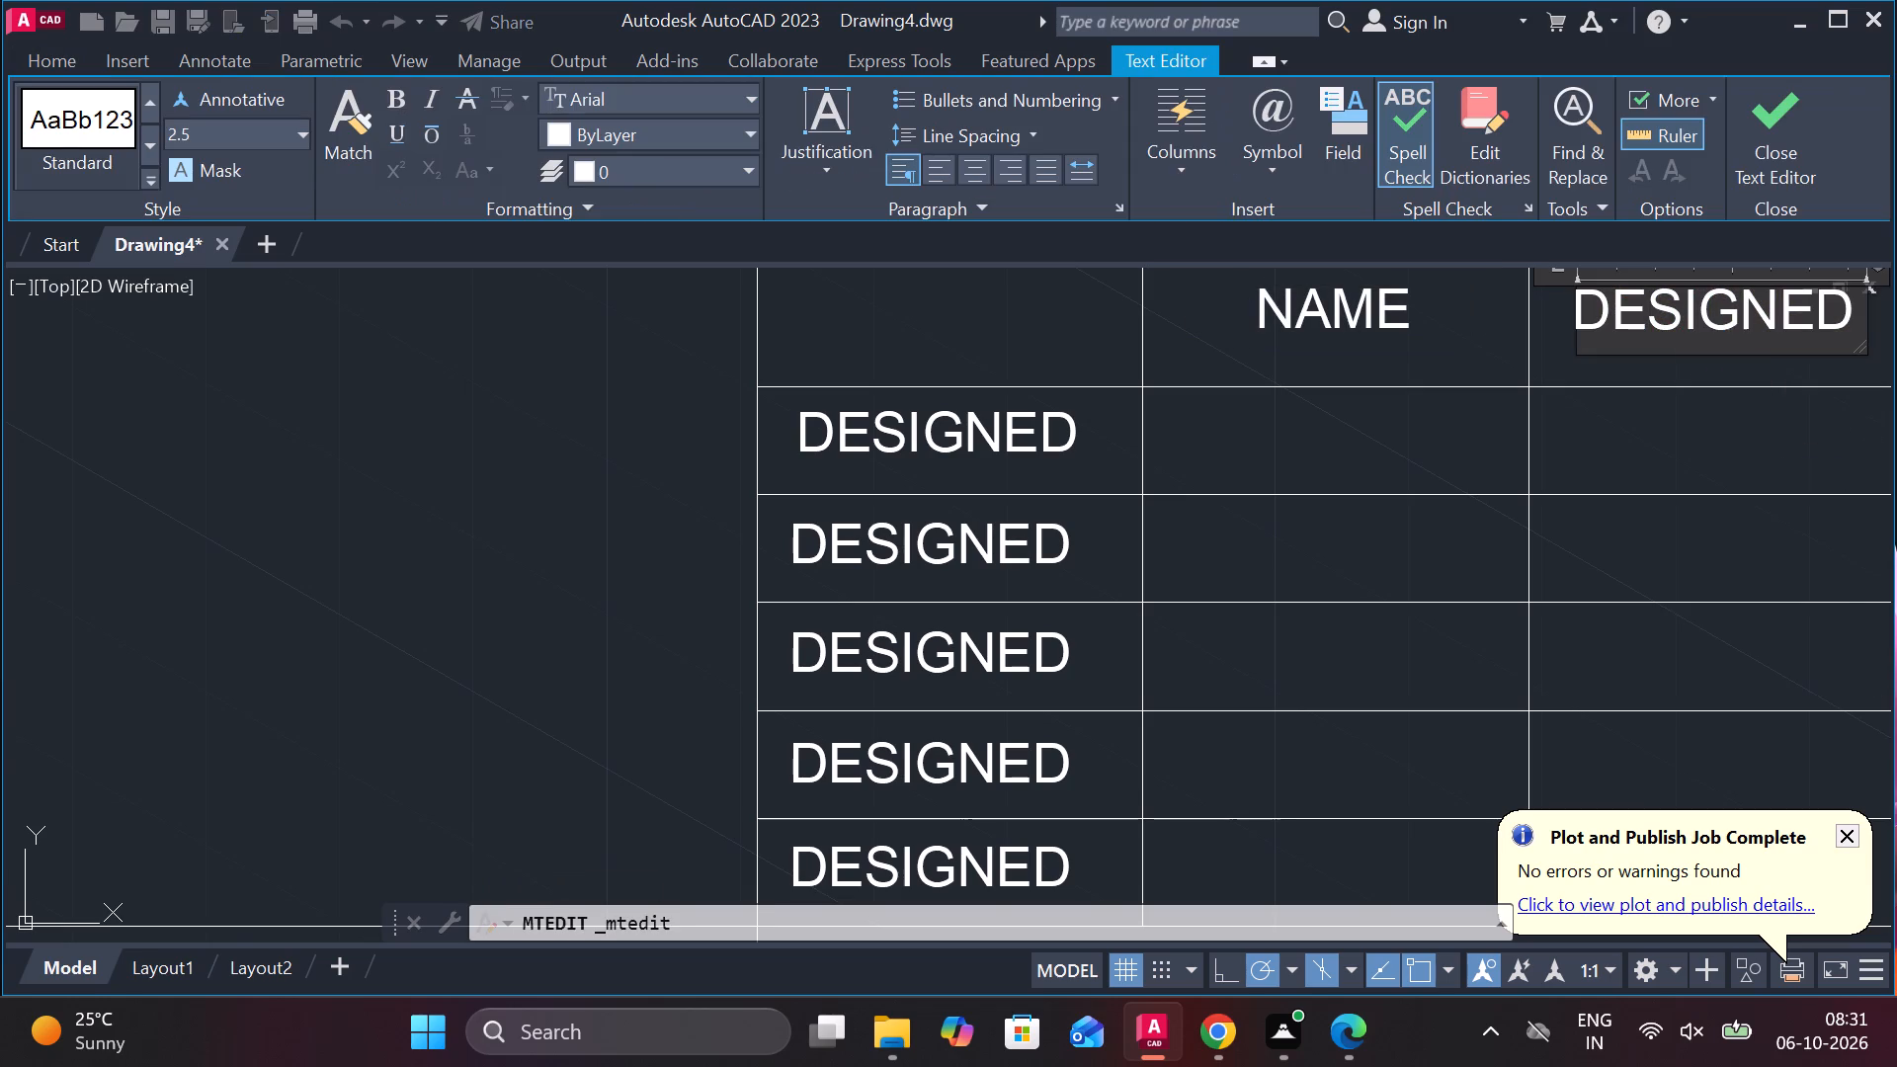
drag(1847, 310, 1619, 335)
text(AT)
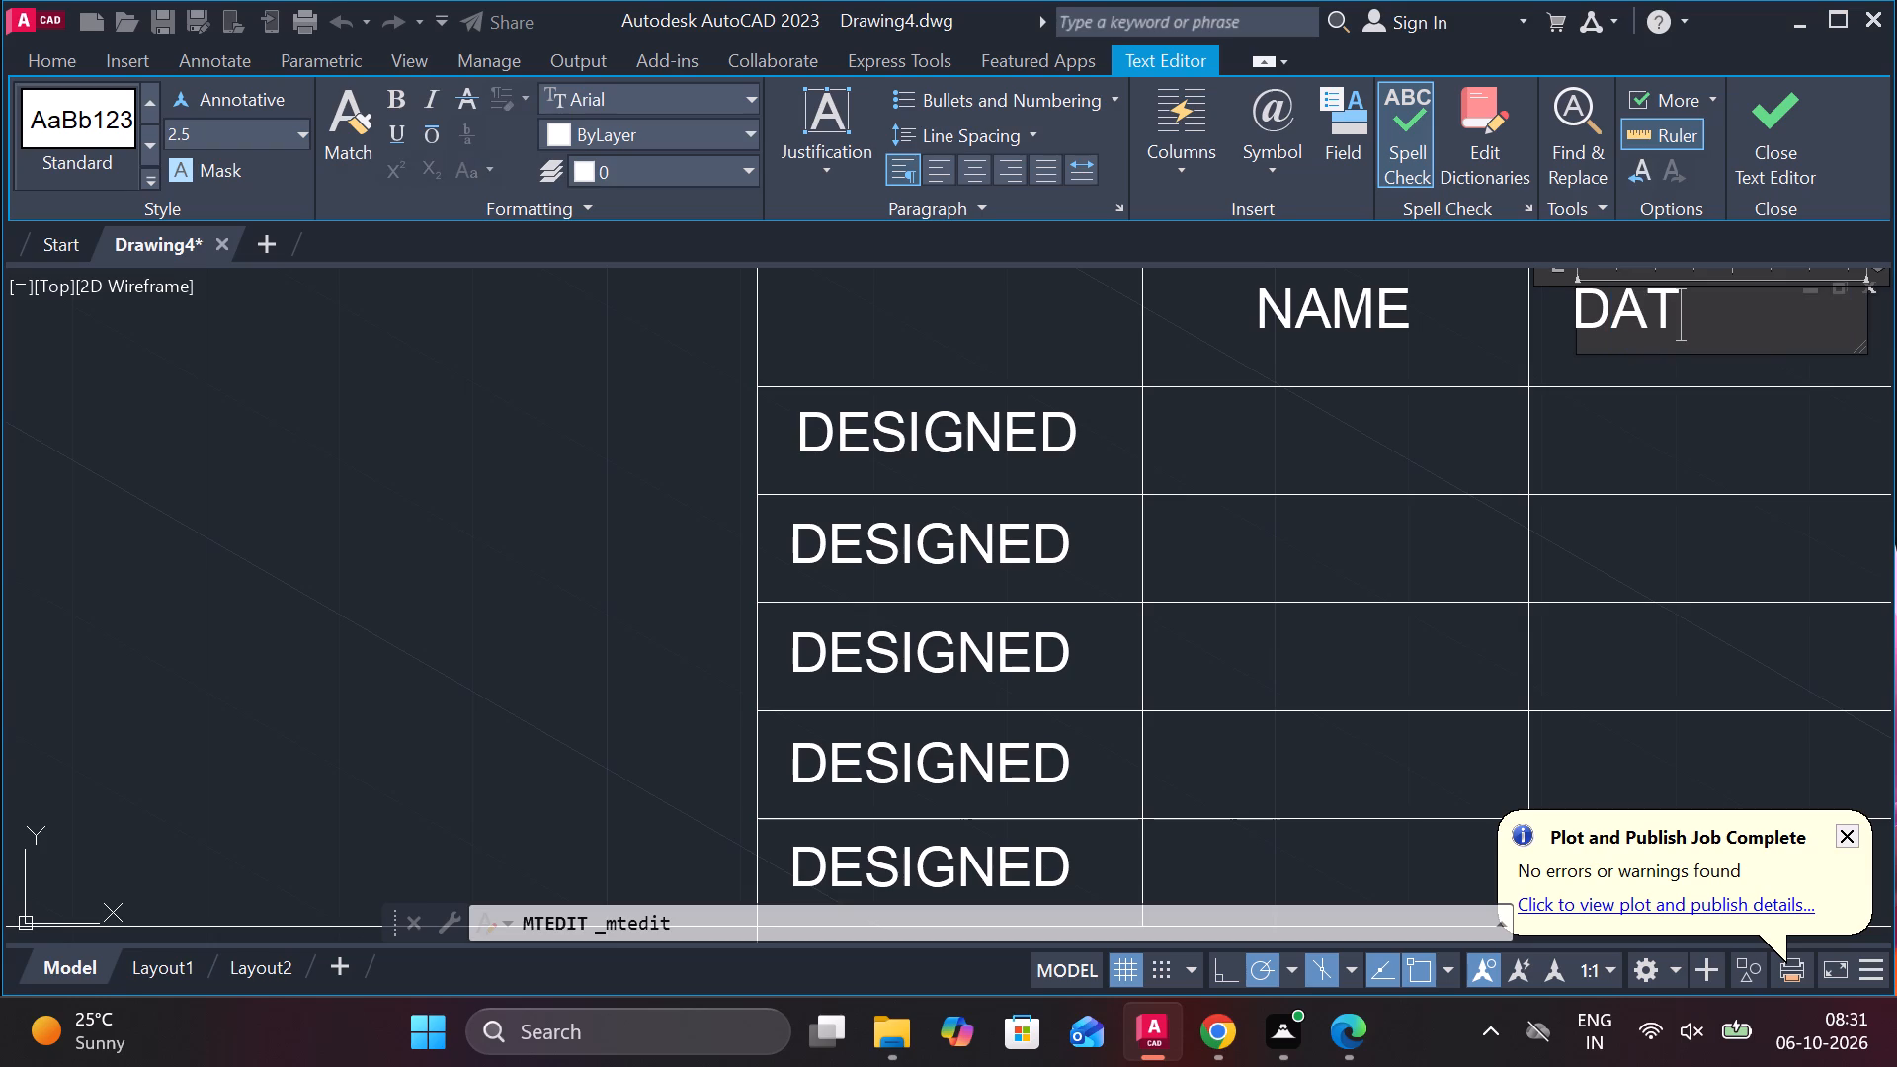
key(e)
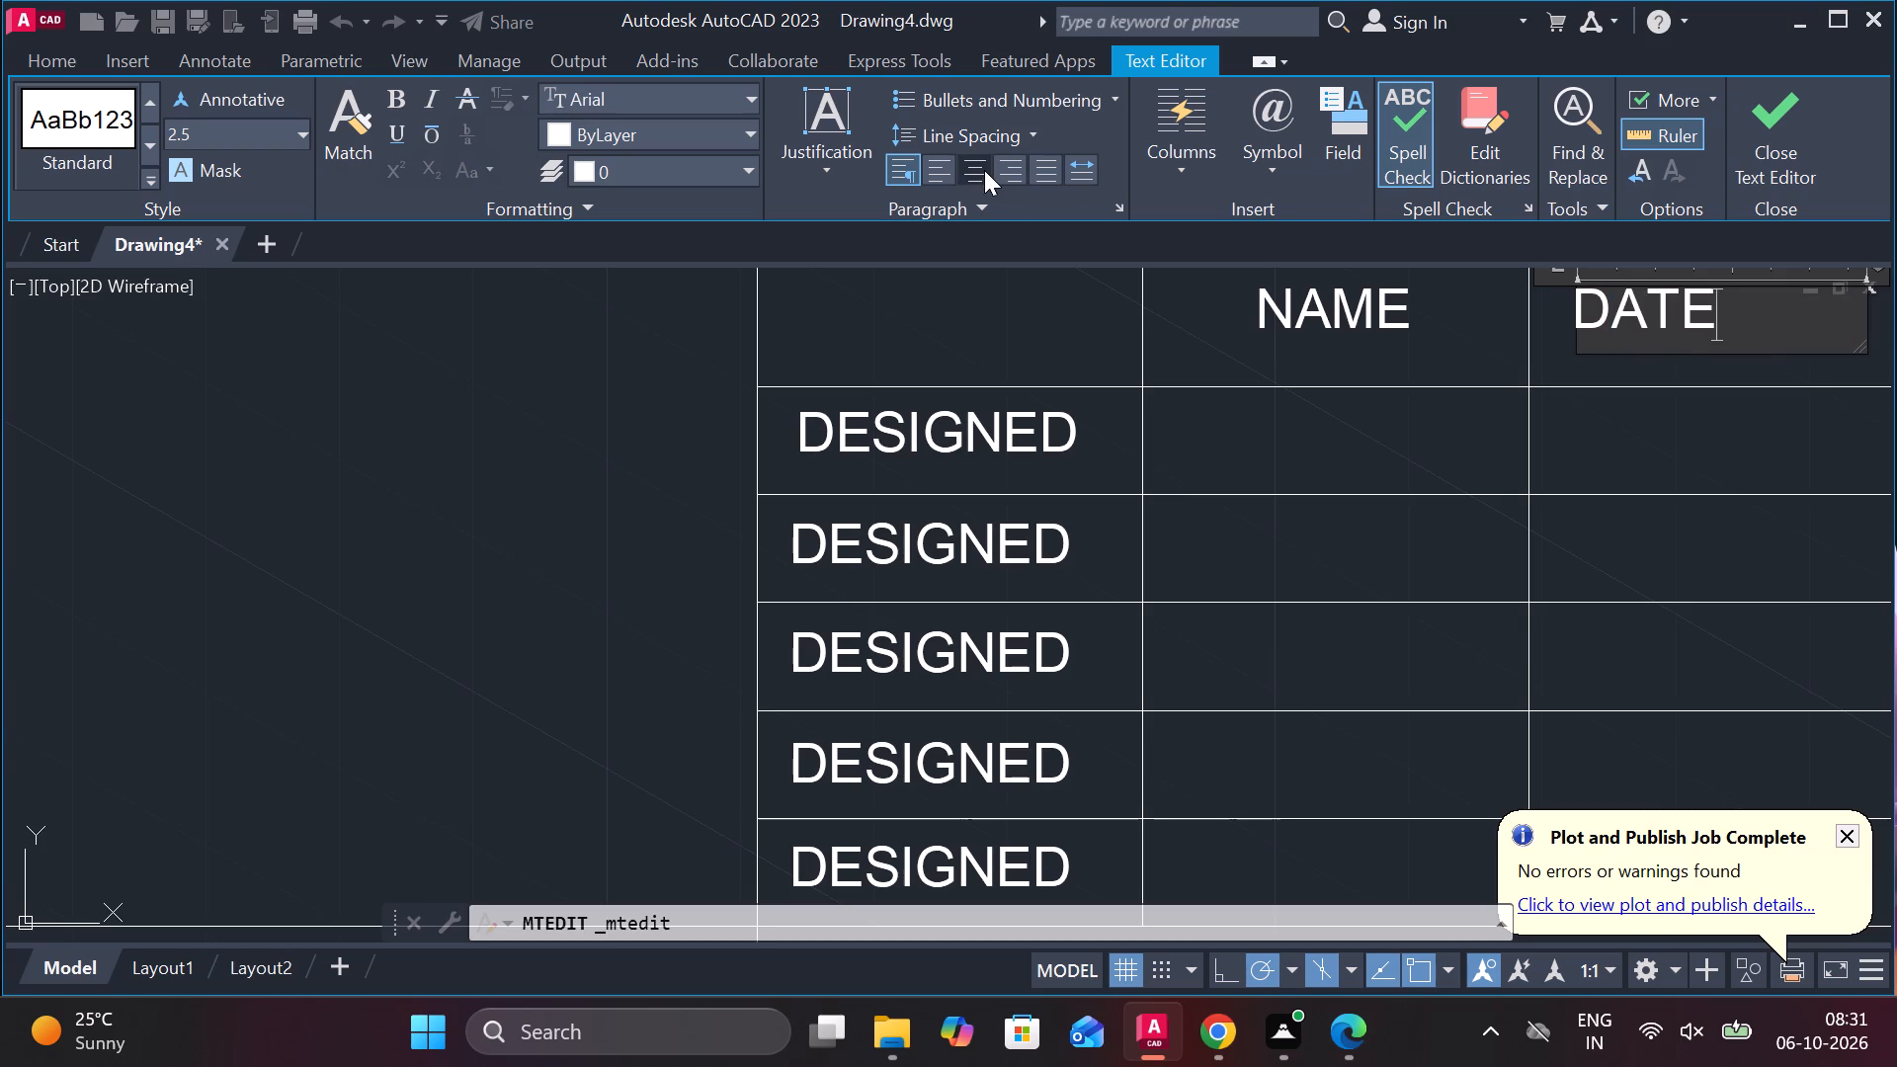
click(984, 170)
click(1769, 129)
Change the text in the first column's third row to DRAWN and center-align it.
scroll(1603, 388, down, 1)
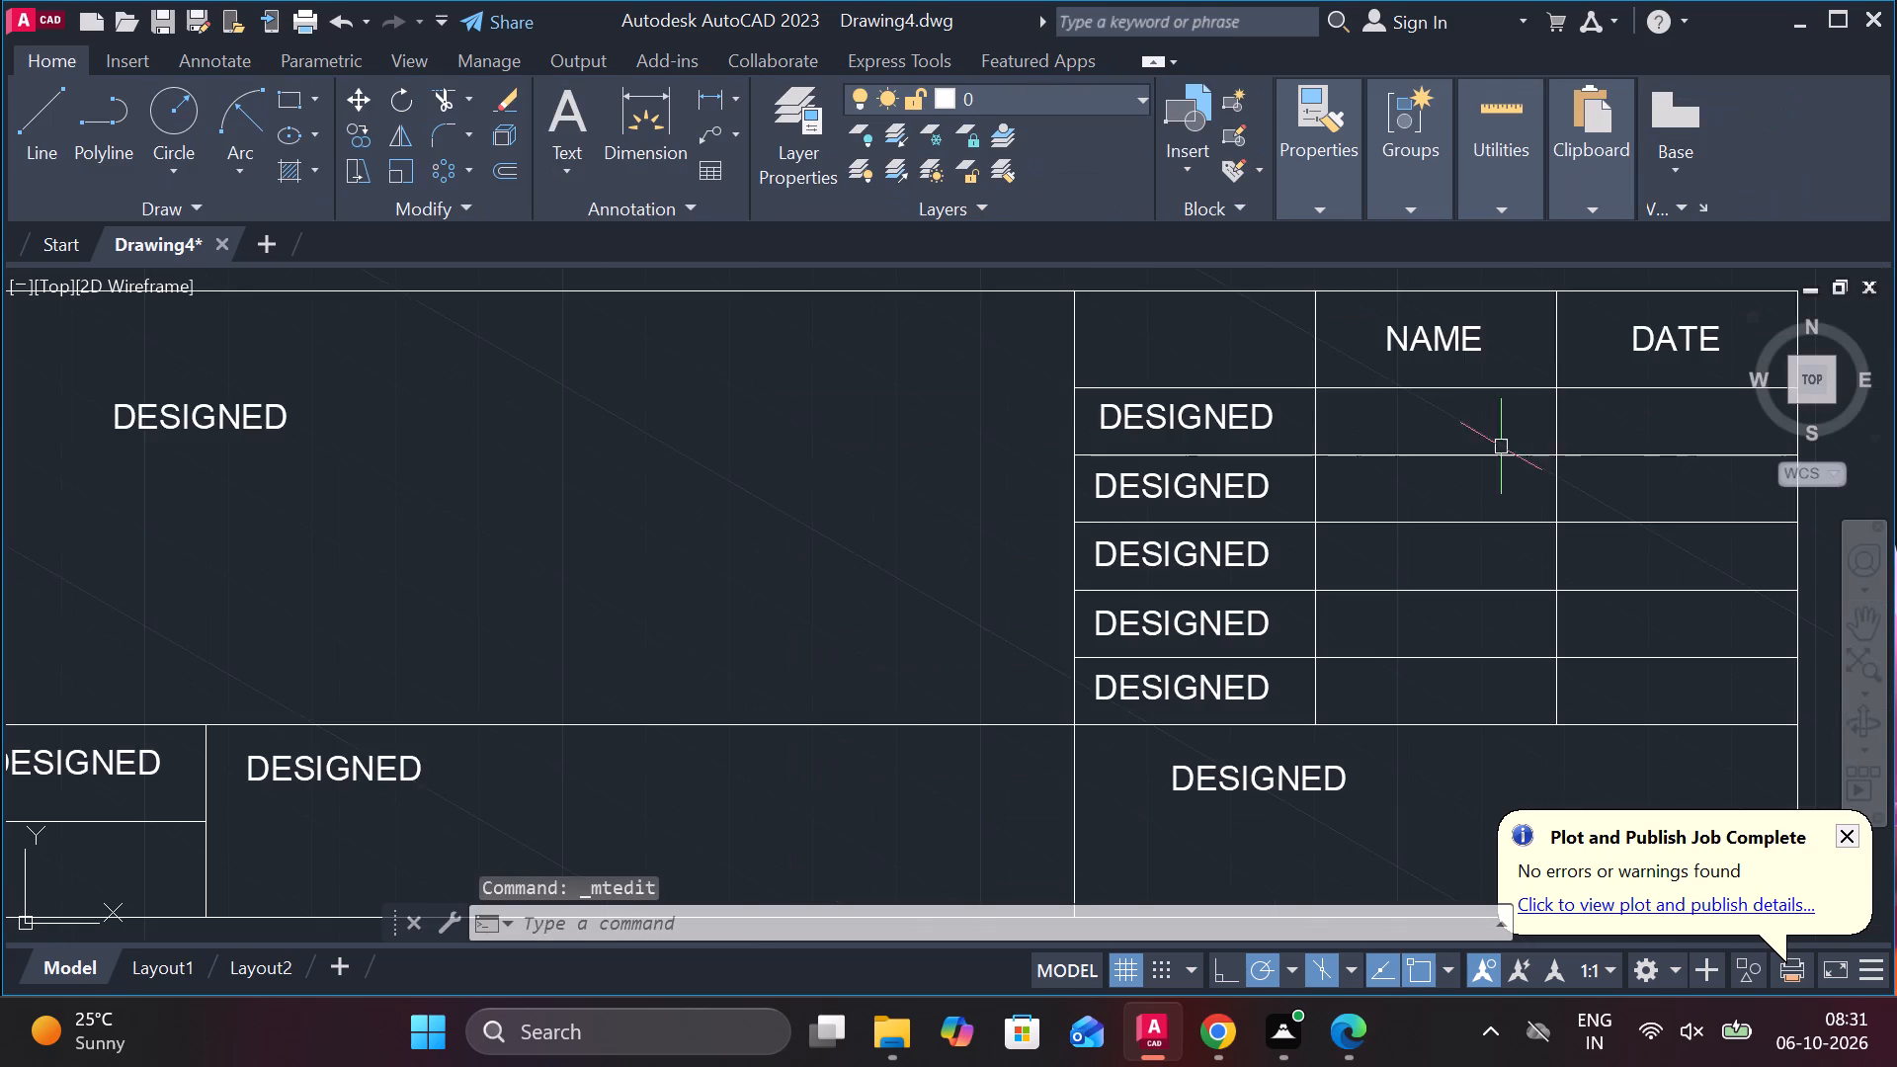
scroll(1339, 501, up, 2)
double_click(909, 490)
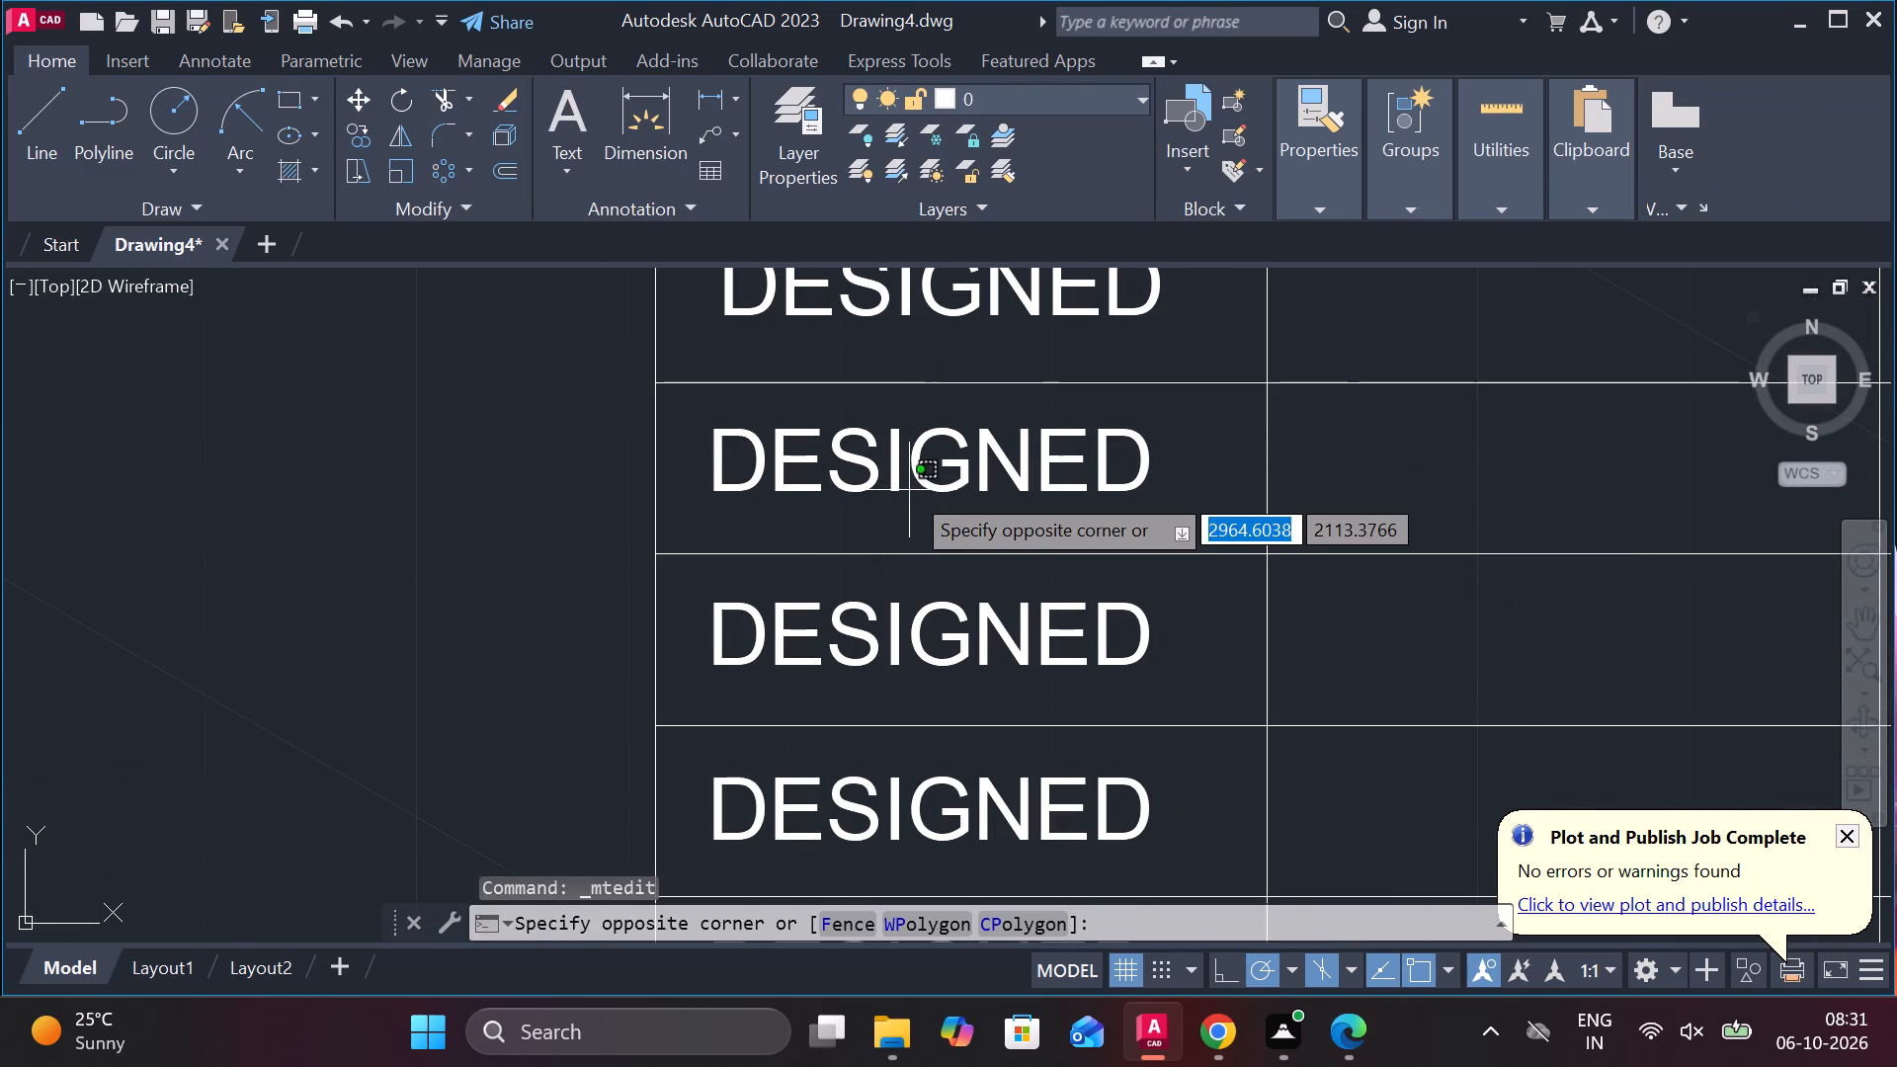
double_click(911, 479)
double_click(948, 469)
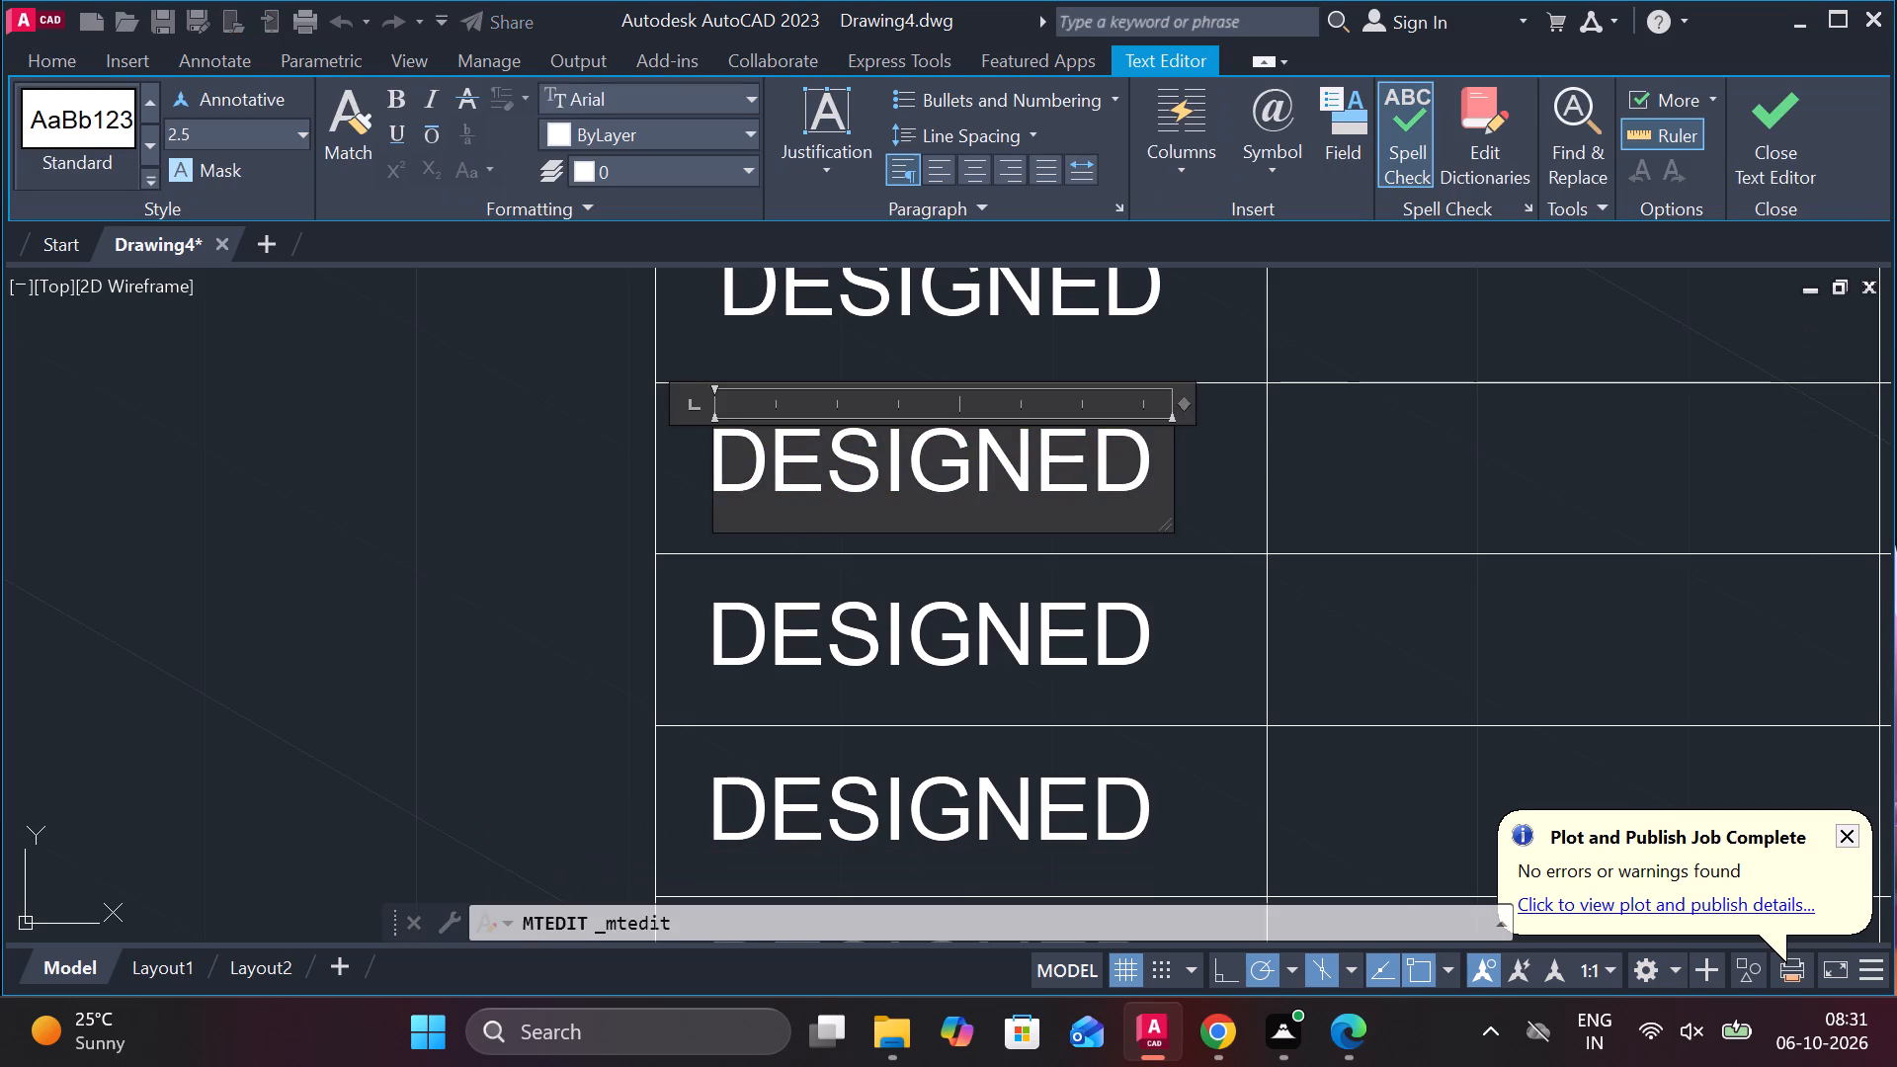
click(1163, 457)
key(BackSpace)
key(BackSpace)
key(BackSpace)
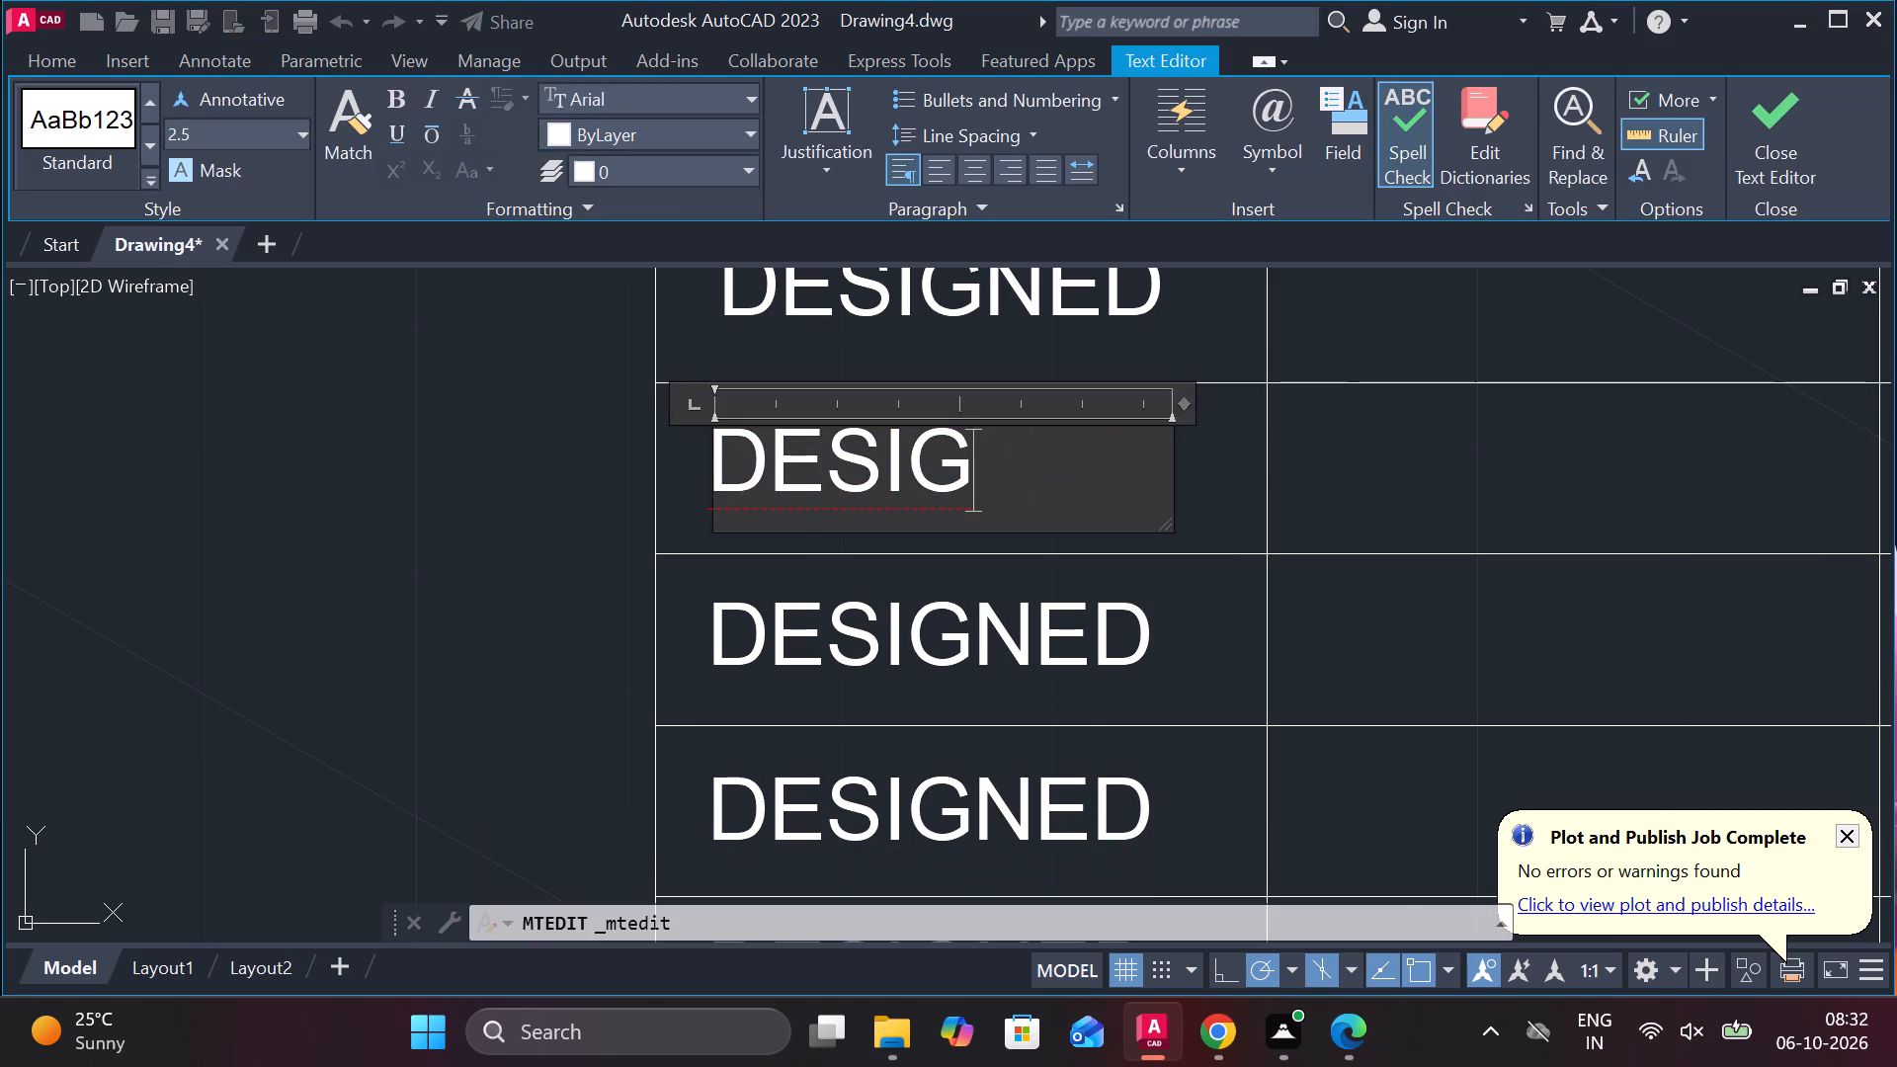
key(BackSpace)
key(BackSpace)
key(BackSpace)
key(BackSpace)
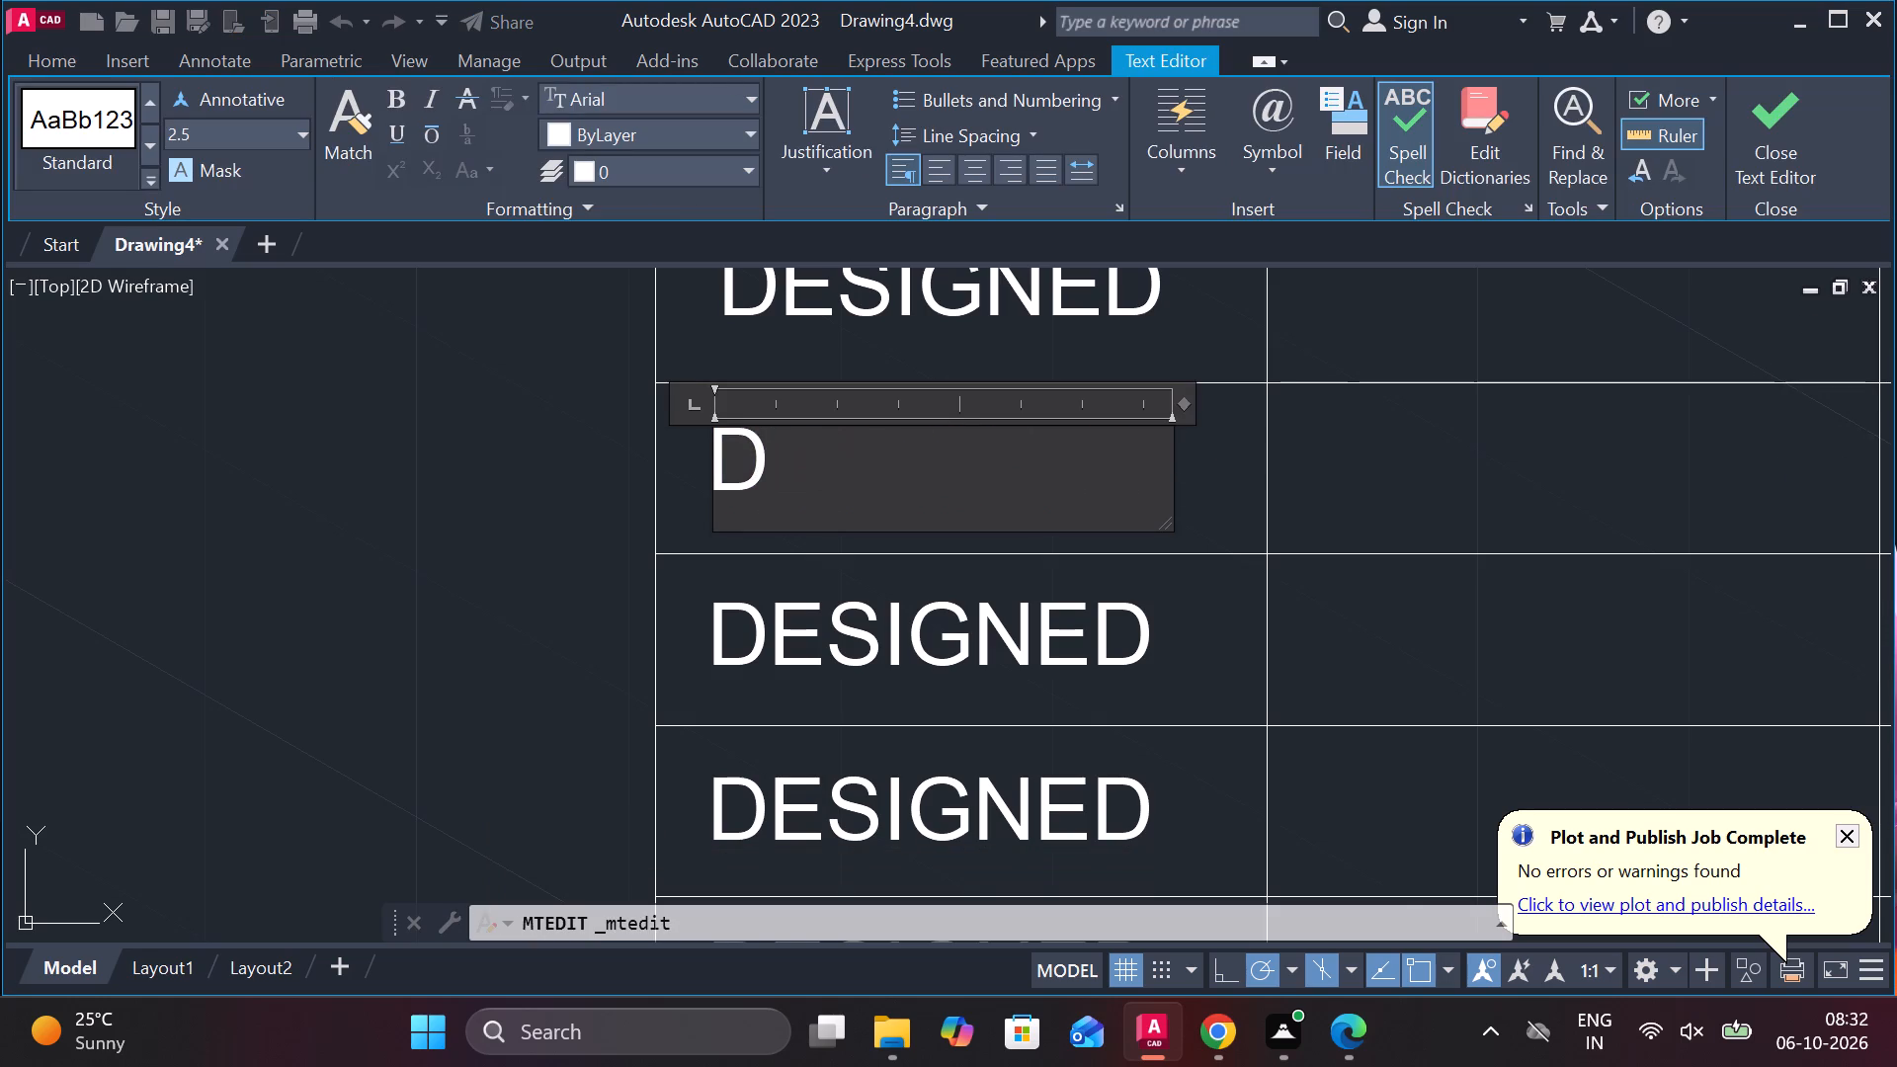
text(RAWN)
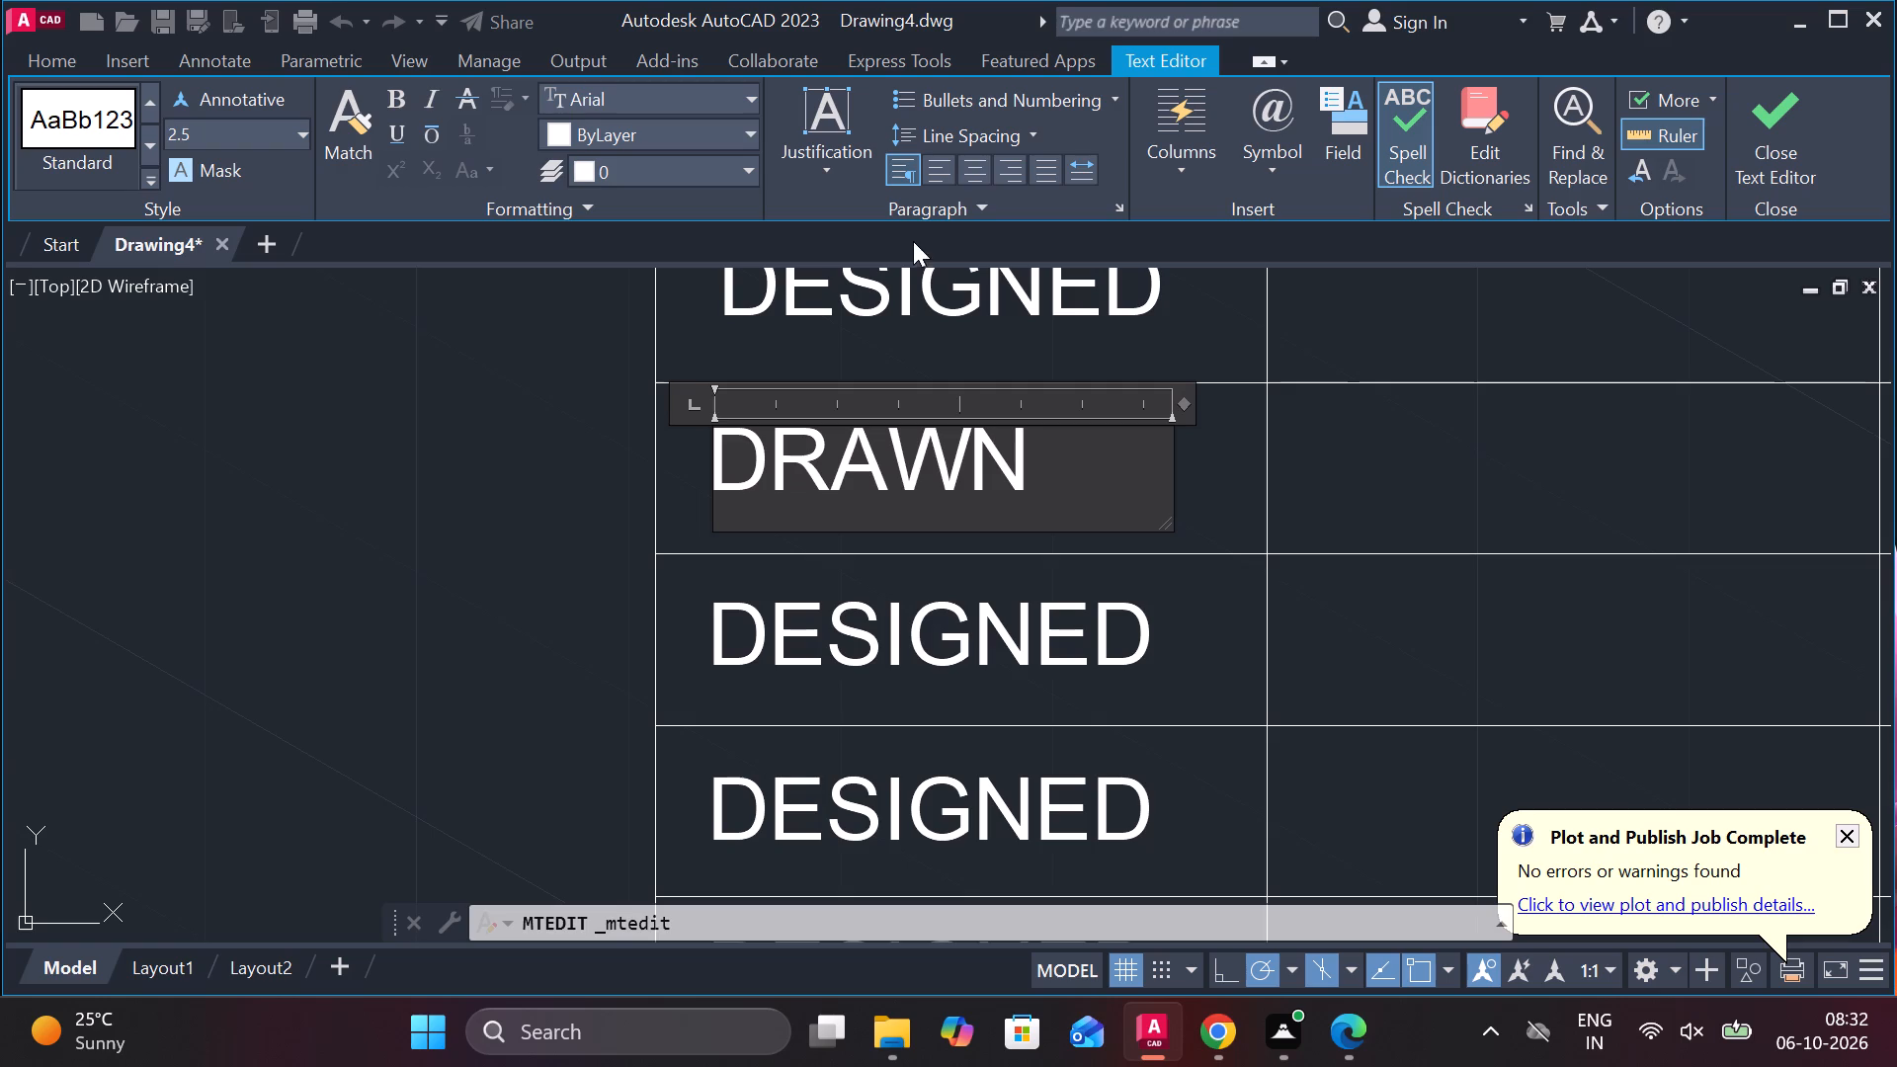
click(979, 165)
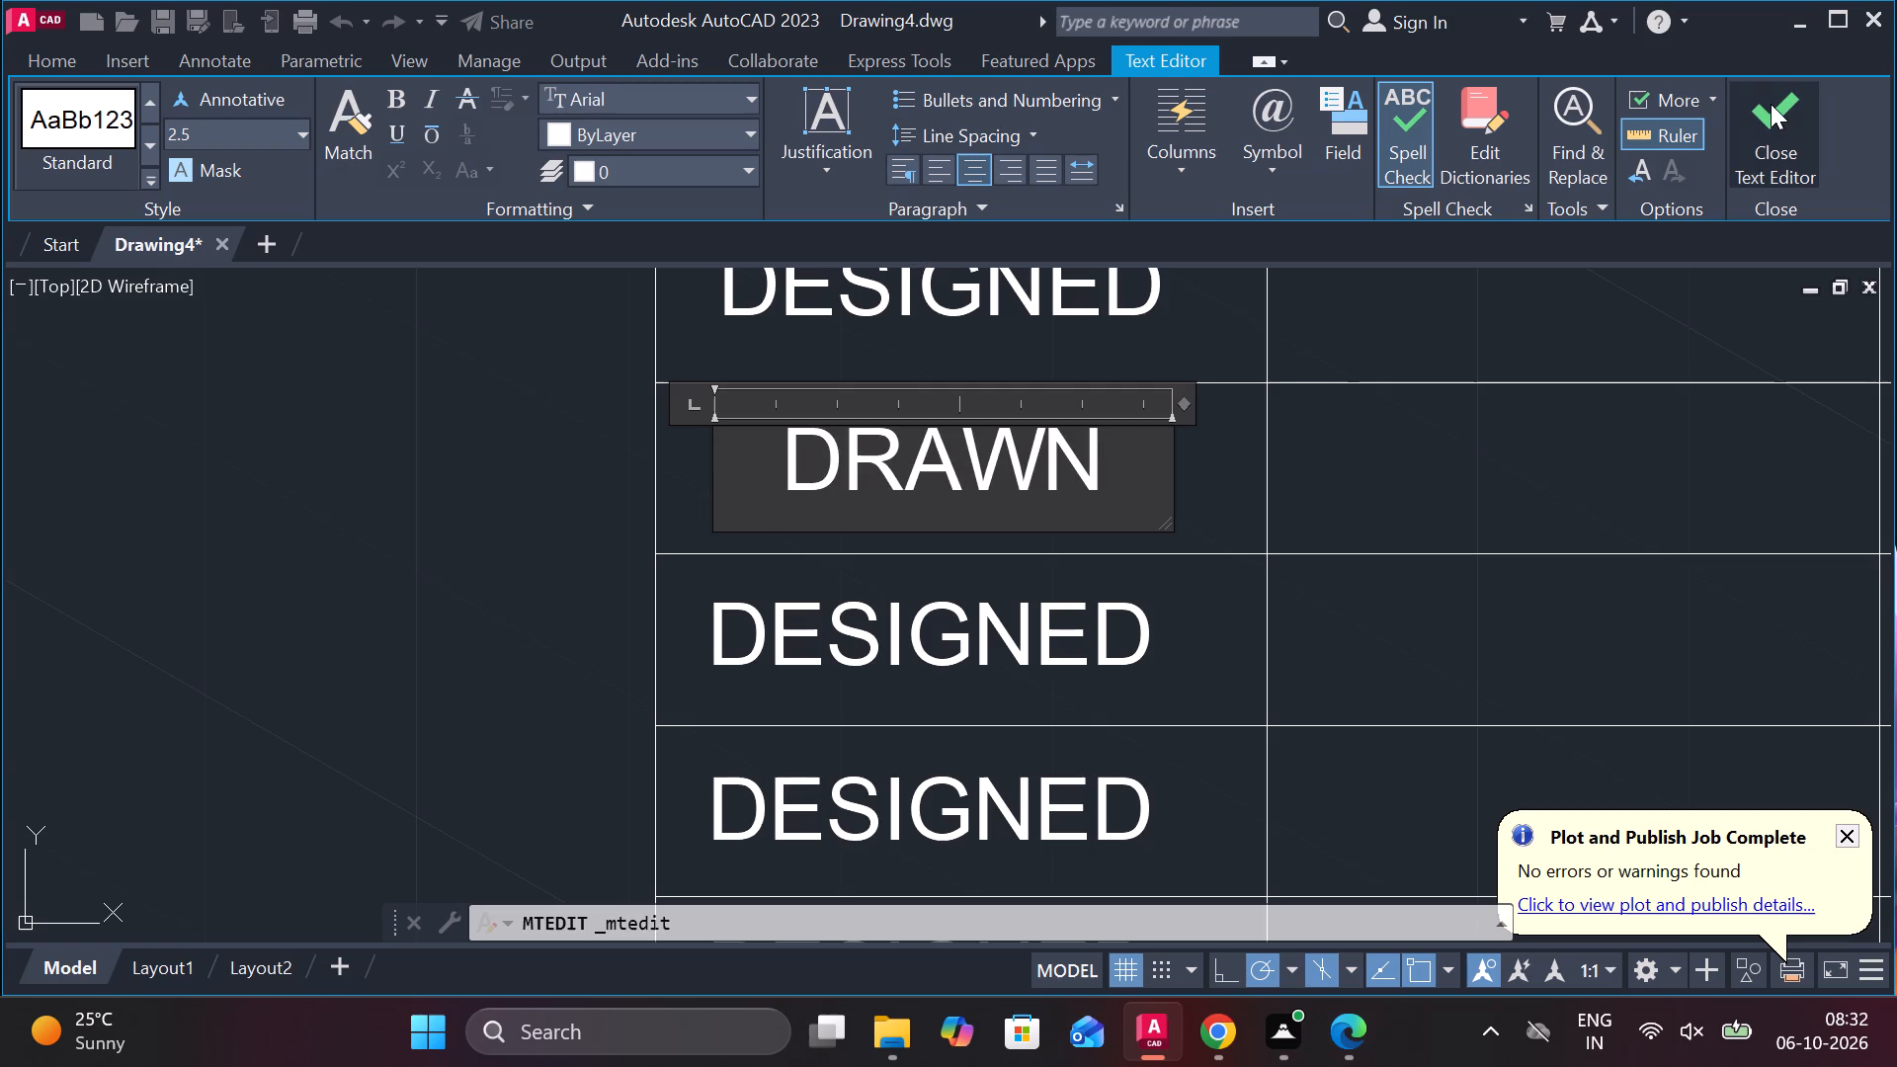
click(1771, 104)
Change the text in the first column's fourth row to CHECKED and center-align it.
double_click(986, 622)
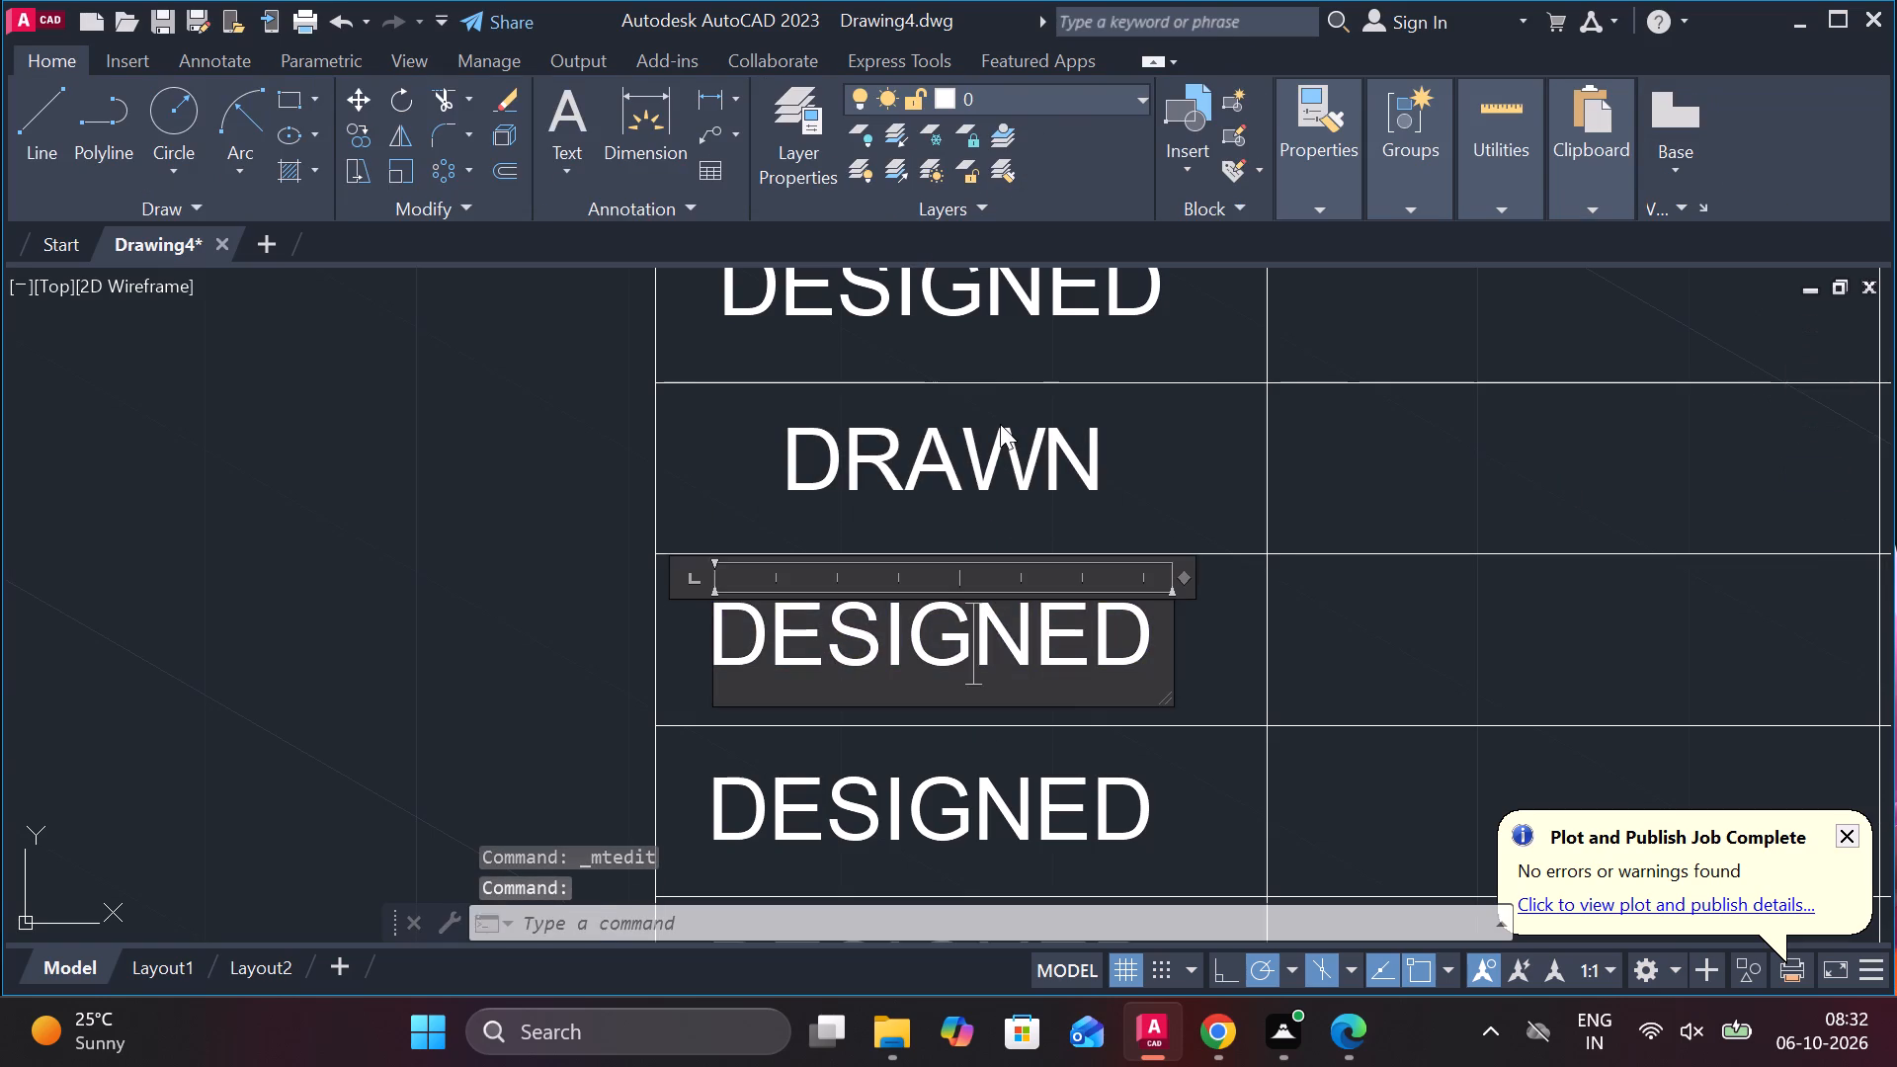
key(Right)
key(Right)
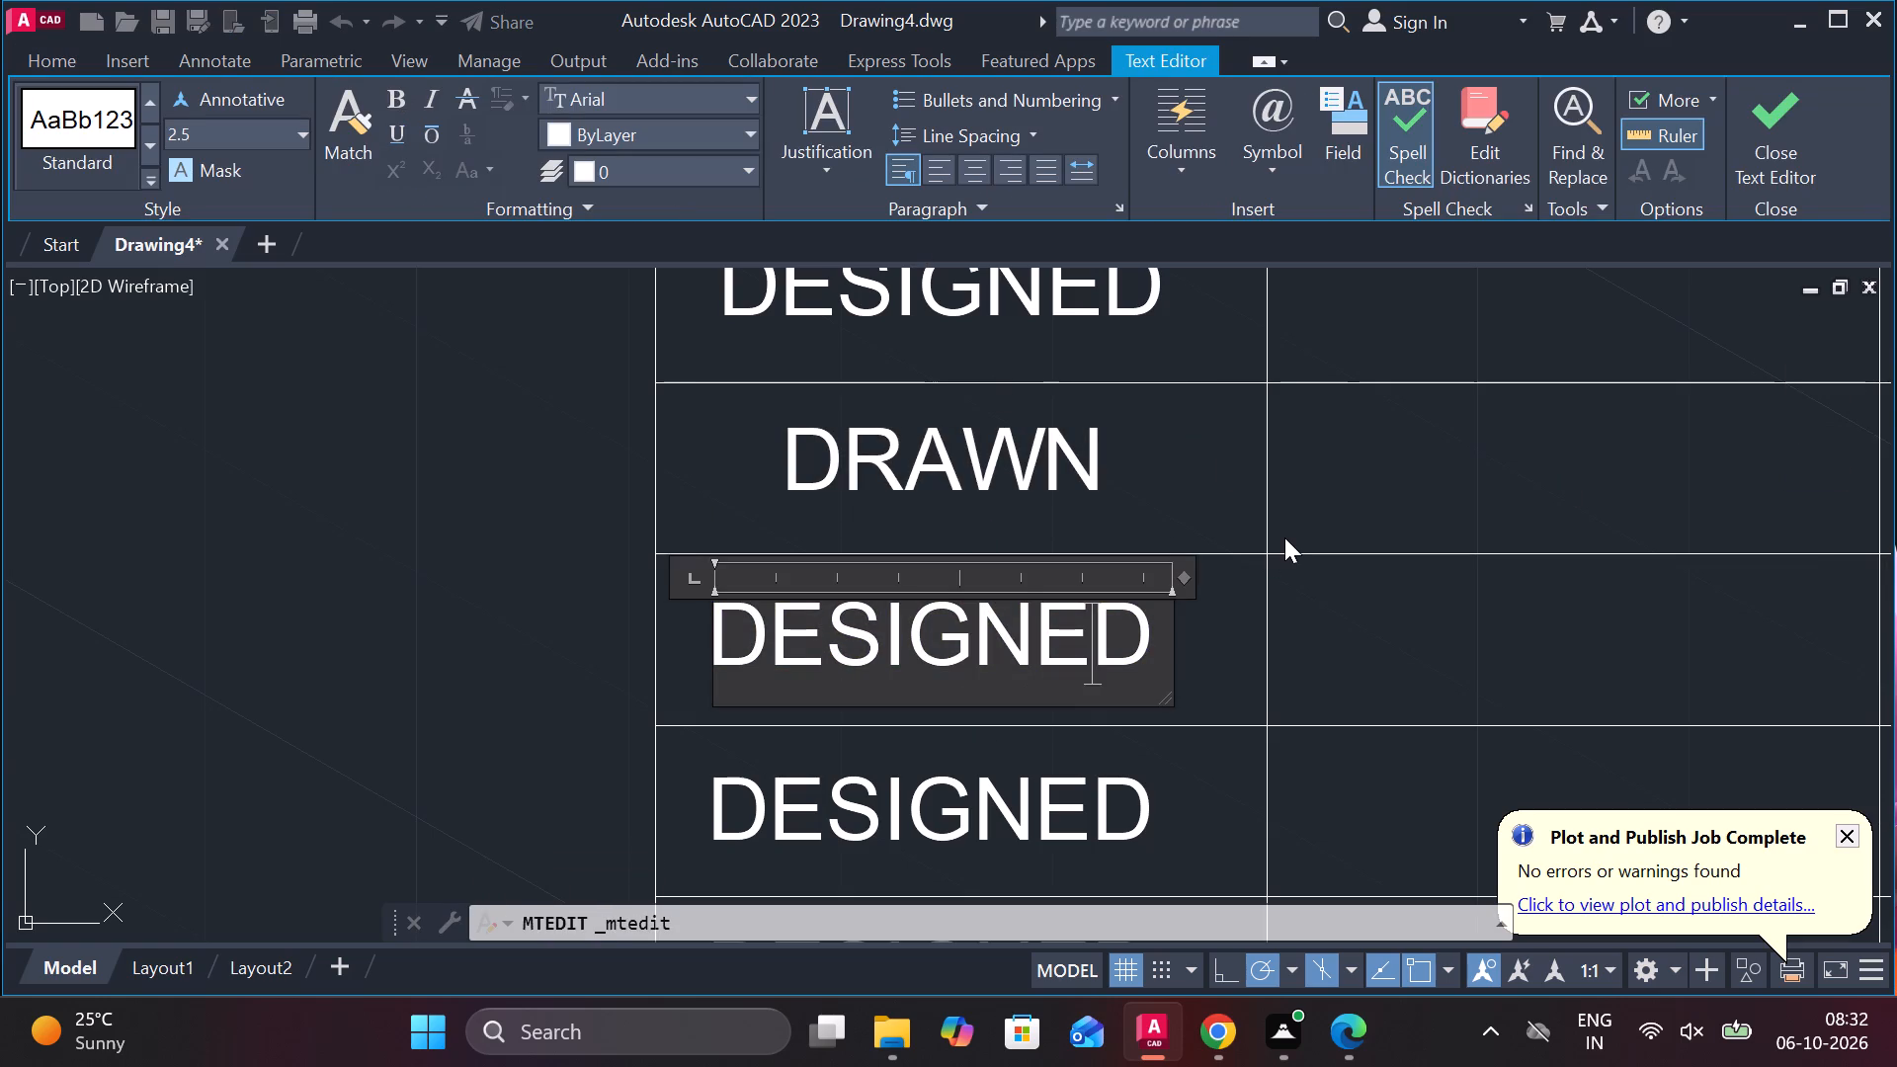
key(Right)
key(BackSpace)
key(BackSpace)
key(BackSpace)
key(BackSpace)
key(BackSpace)
key(BackSpace)
key(BackSpace)
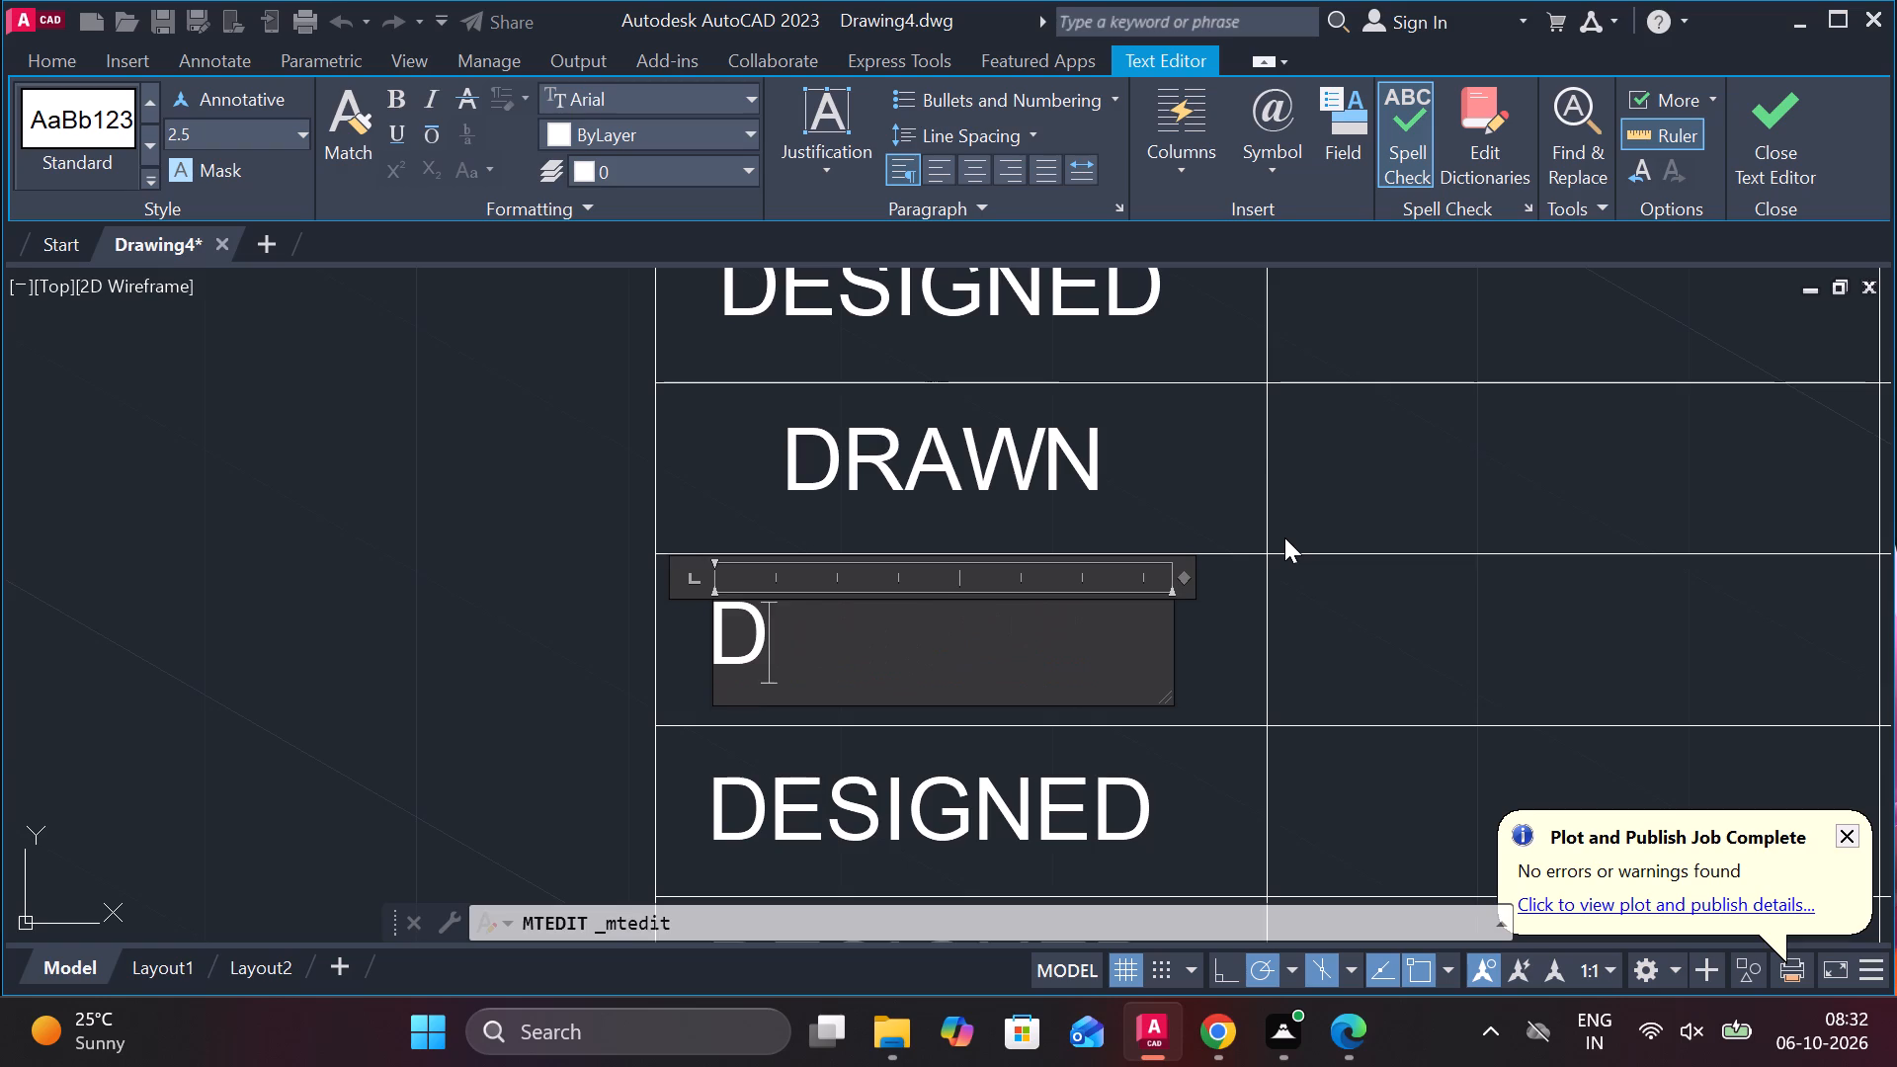
key(BackSpace)
text(CHECKED)
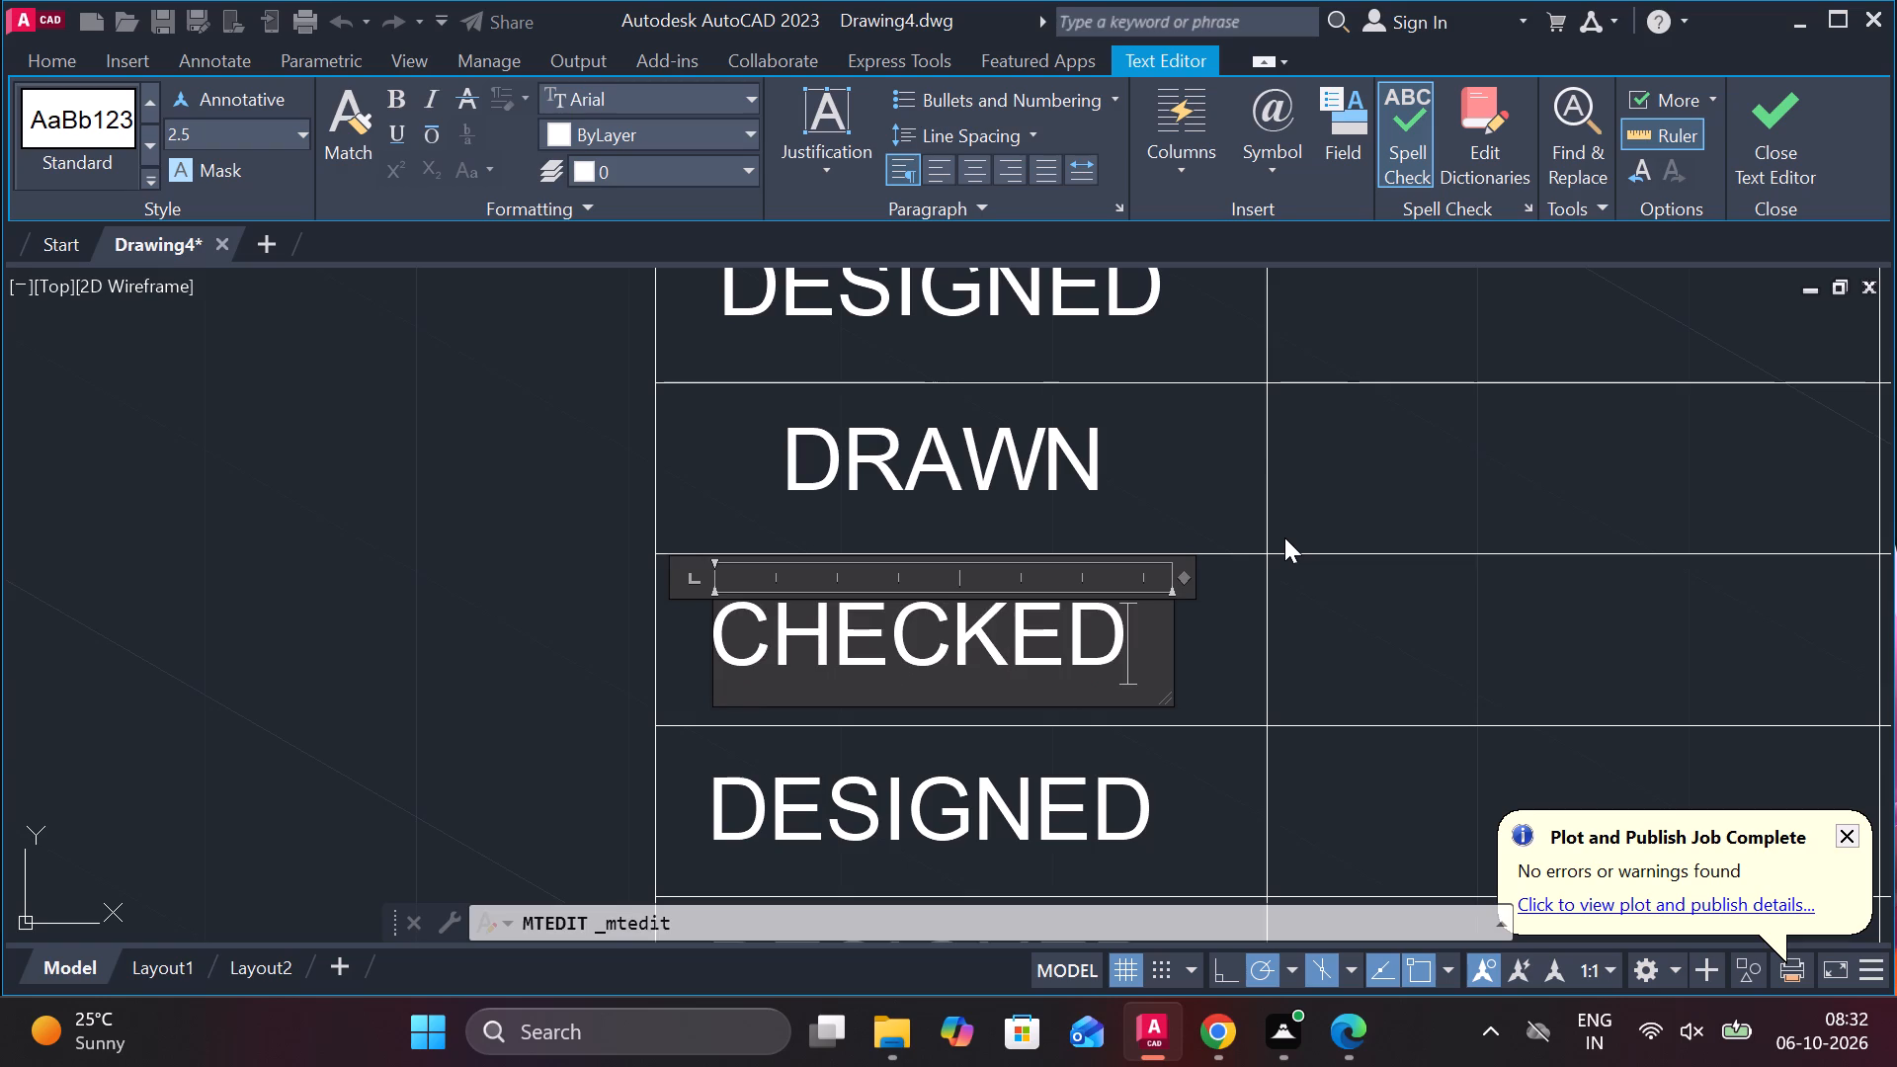
click(984, 169)
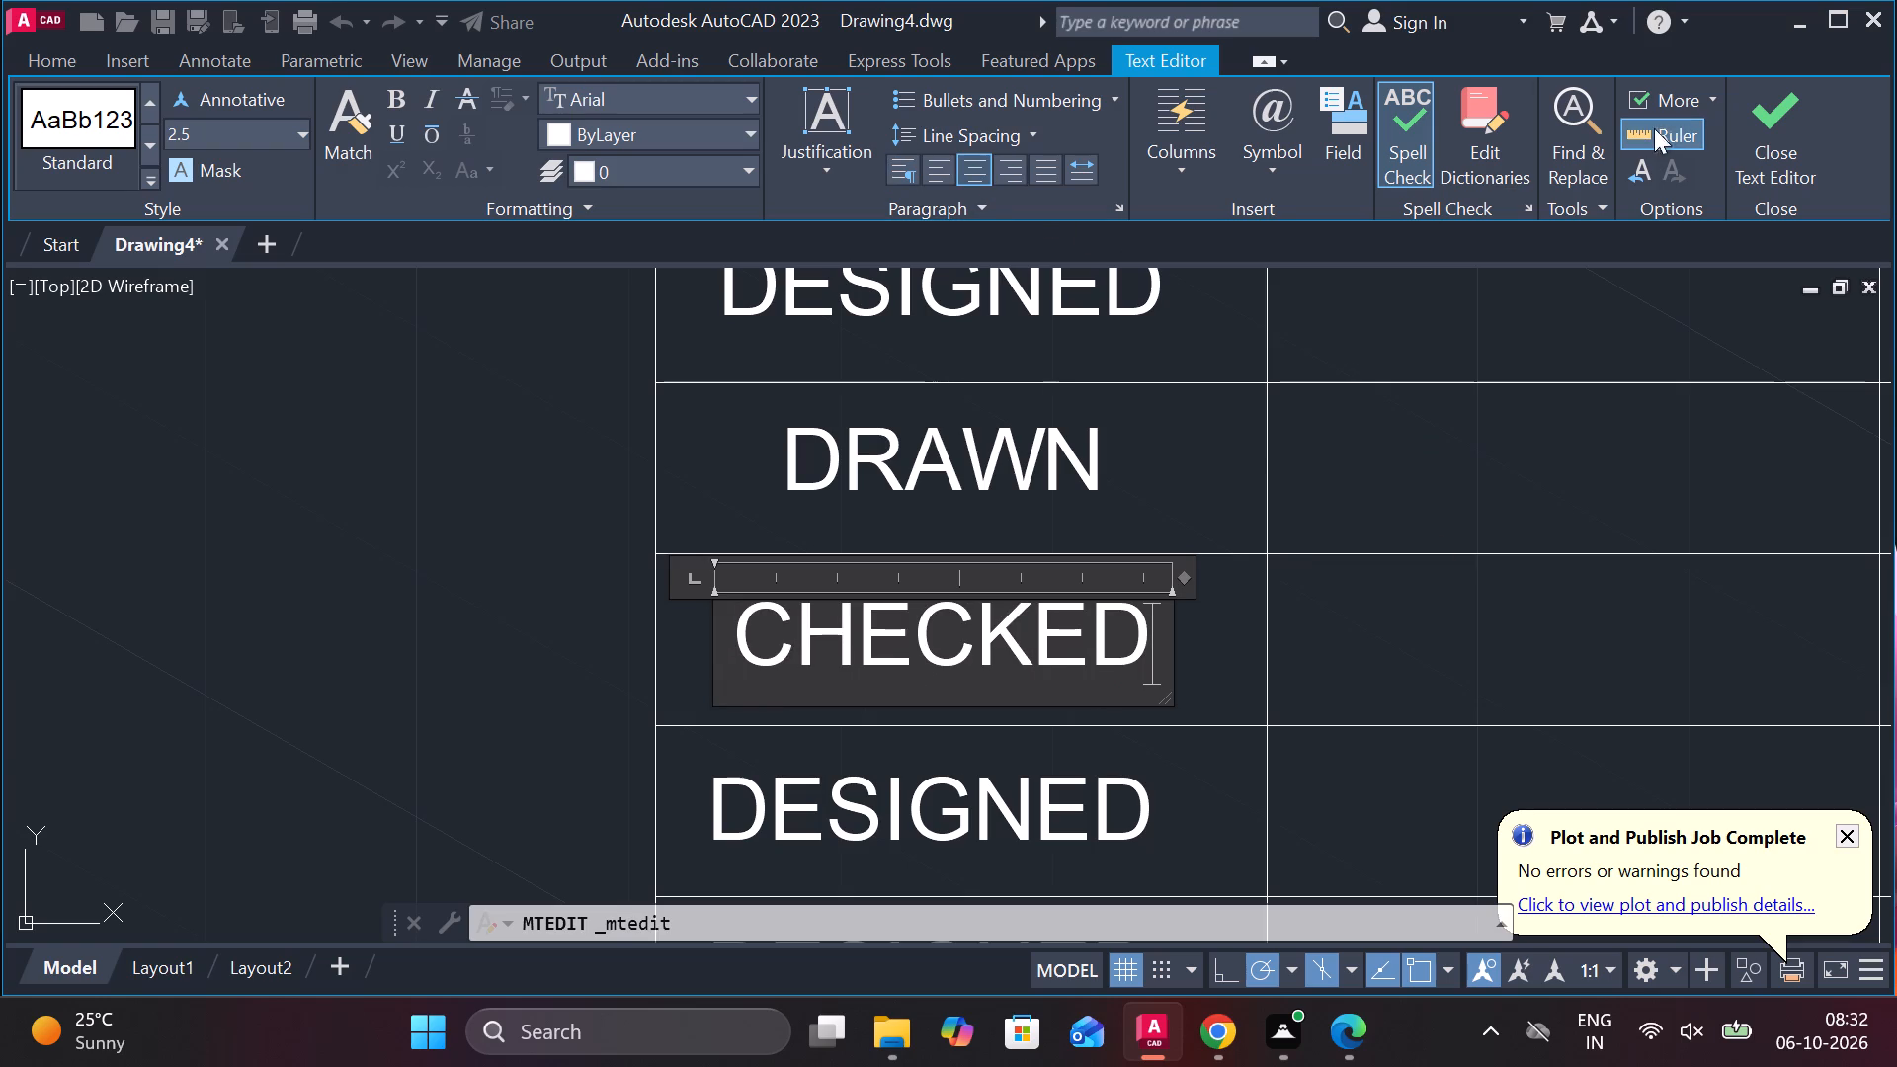
click(1765, 120)
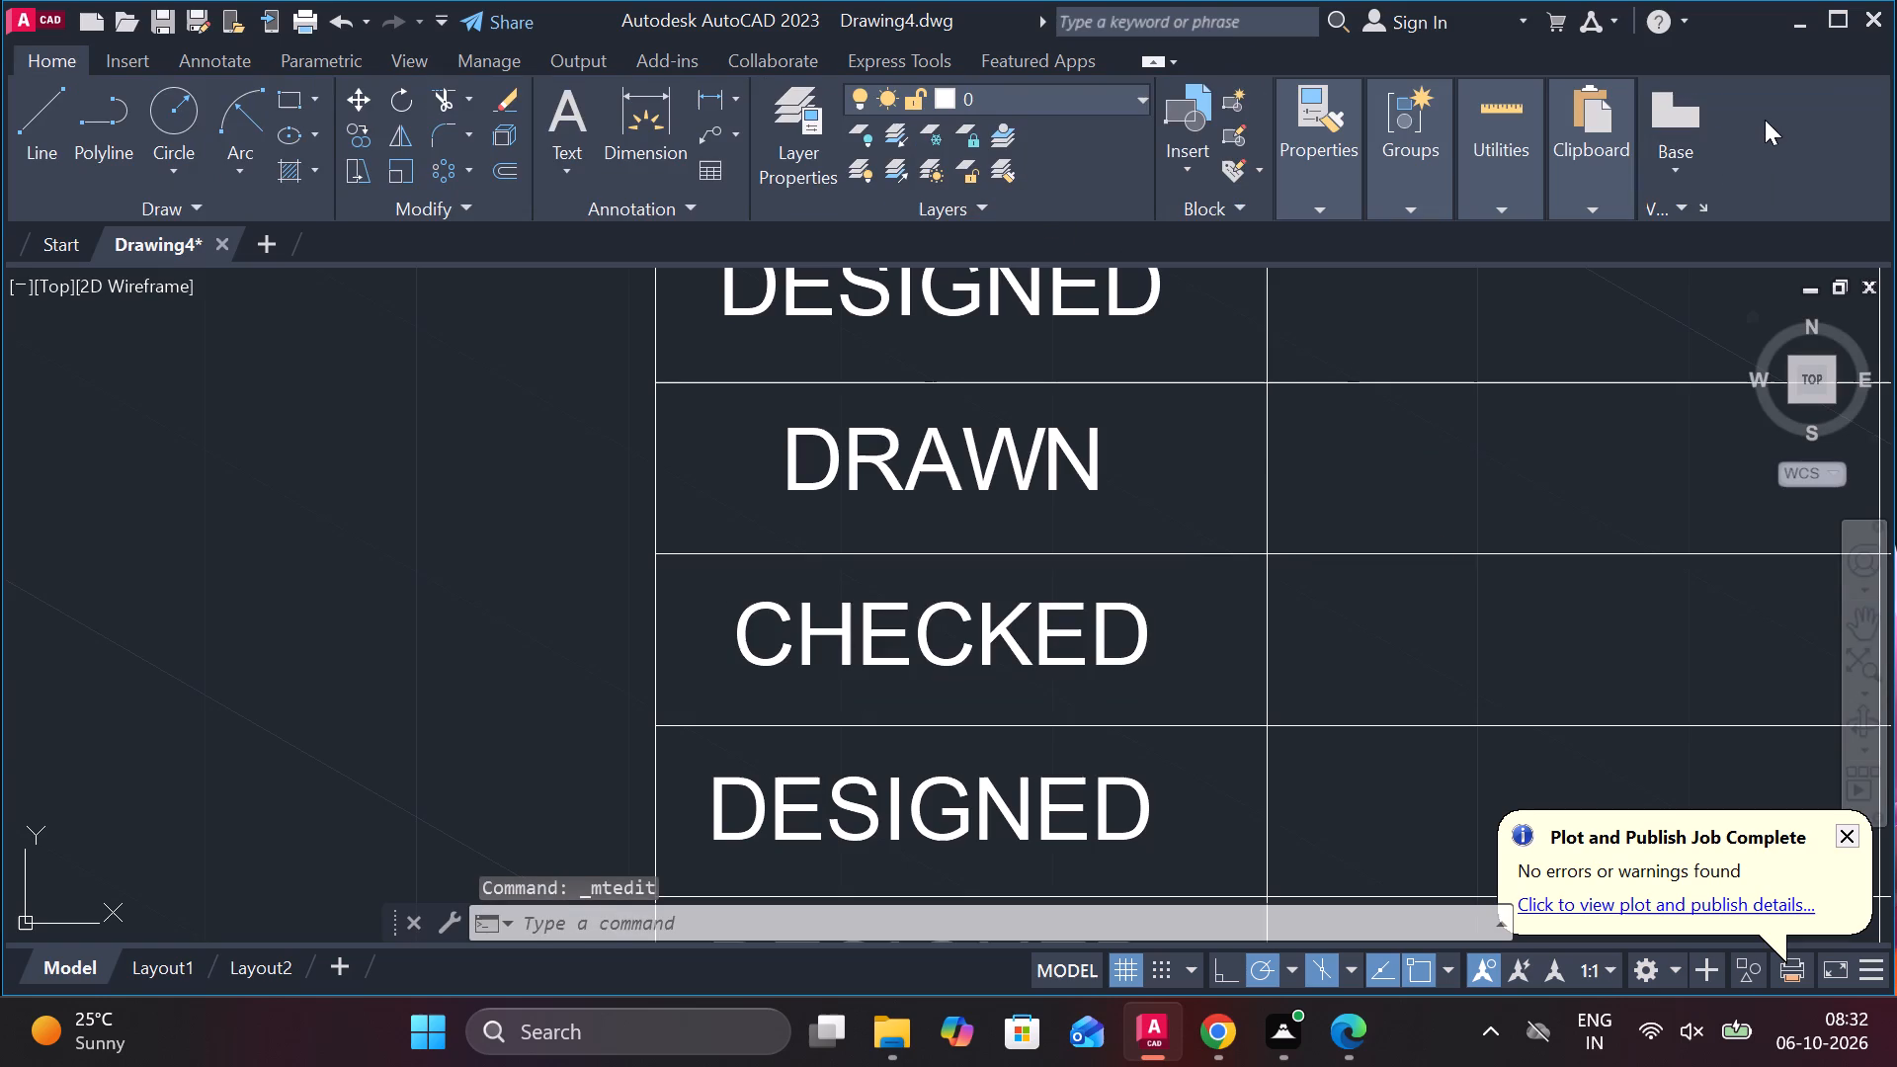
Change the text in the first column's fifth row to STANDARD and center-align it.
scroll(1090, 625, down, 1)
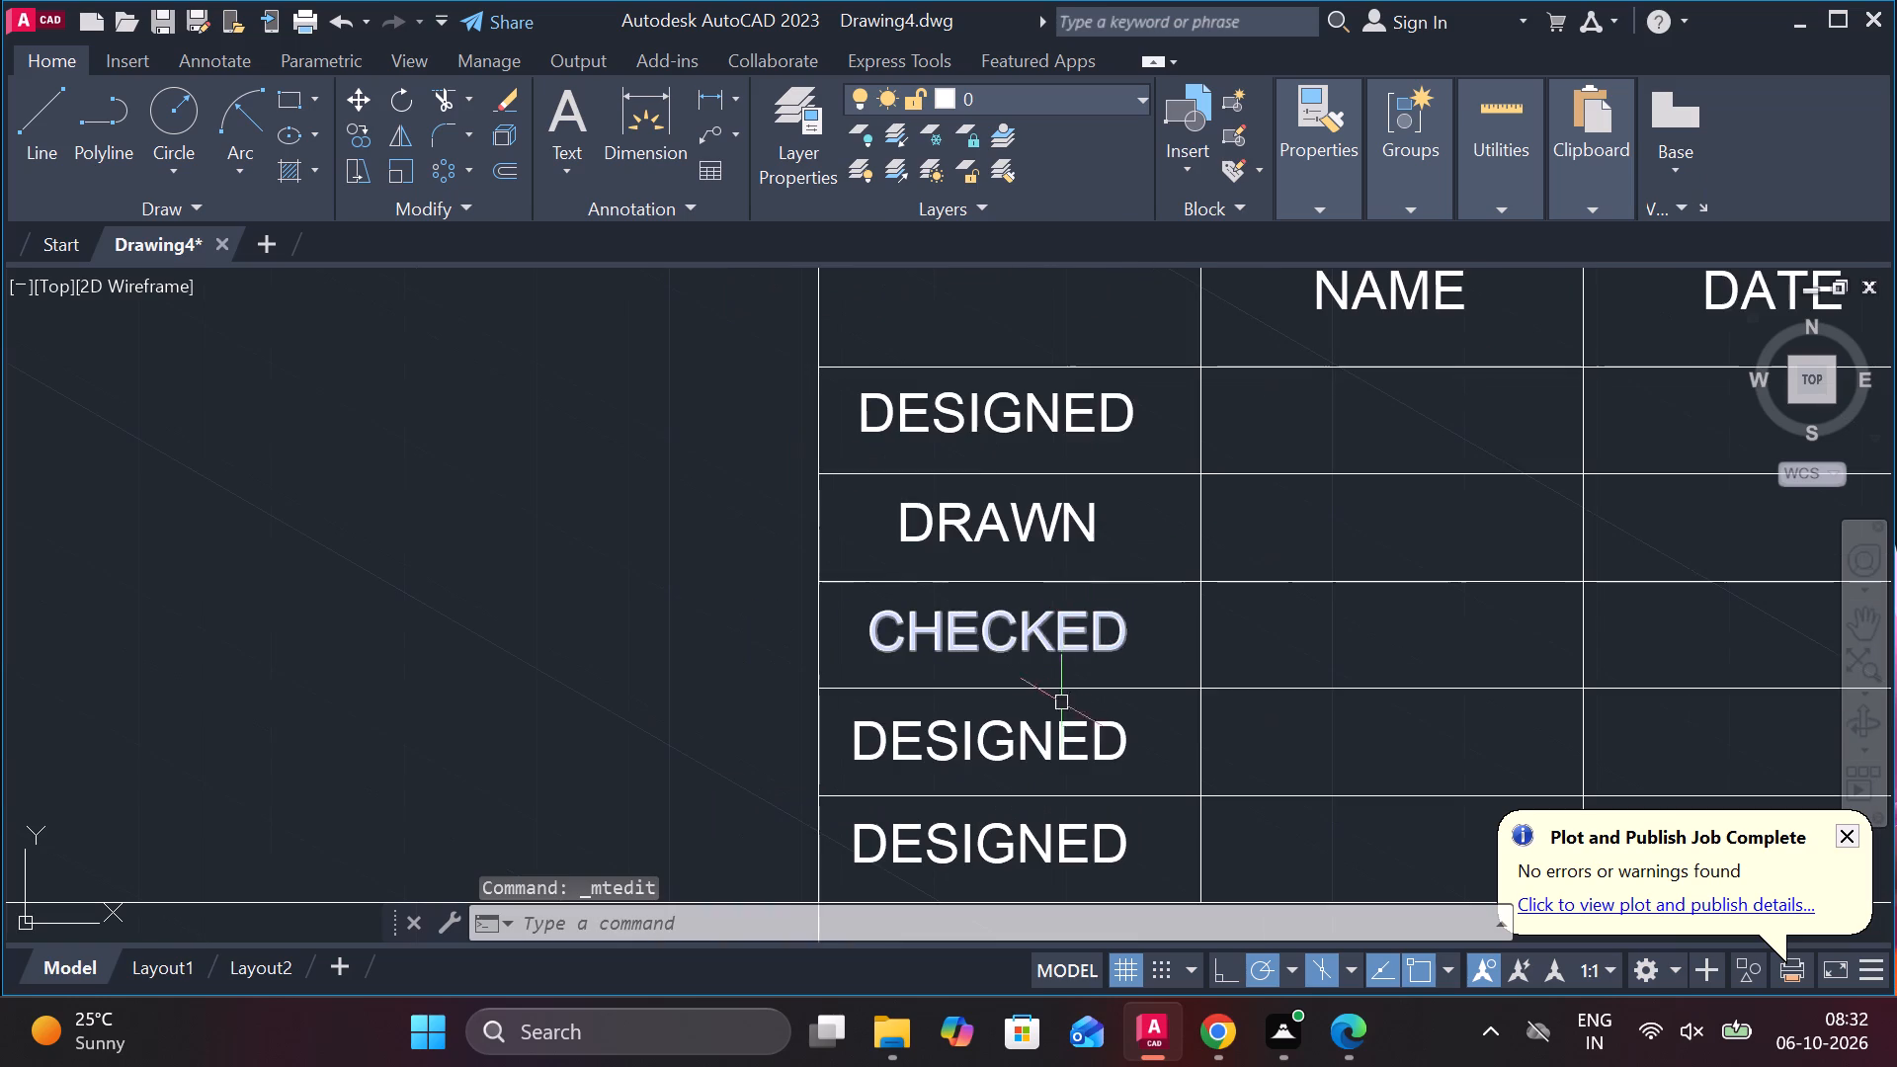
double_click(1062, 763)
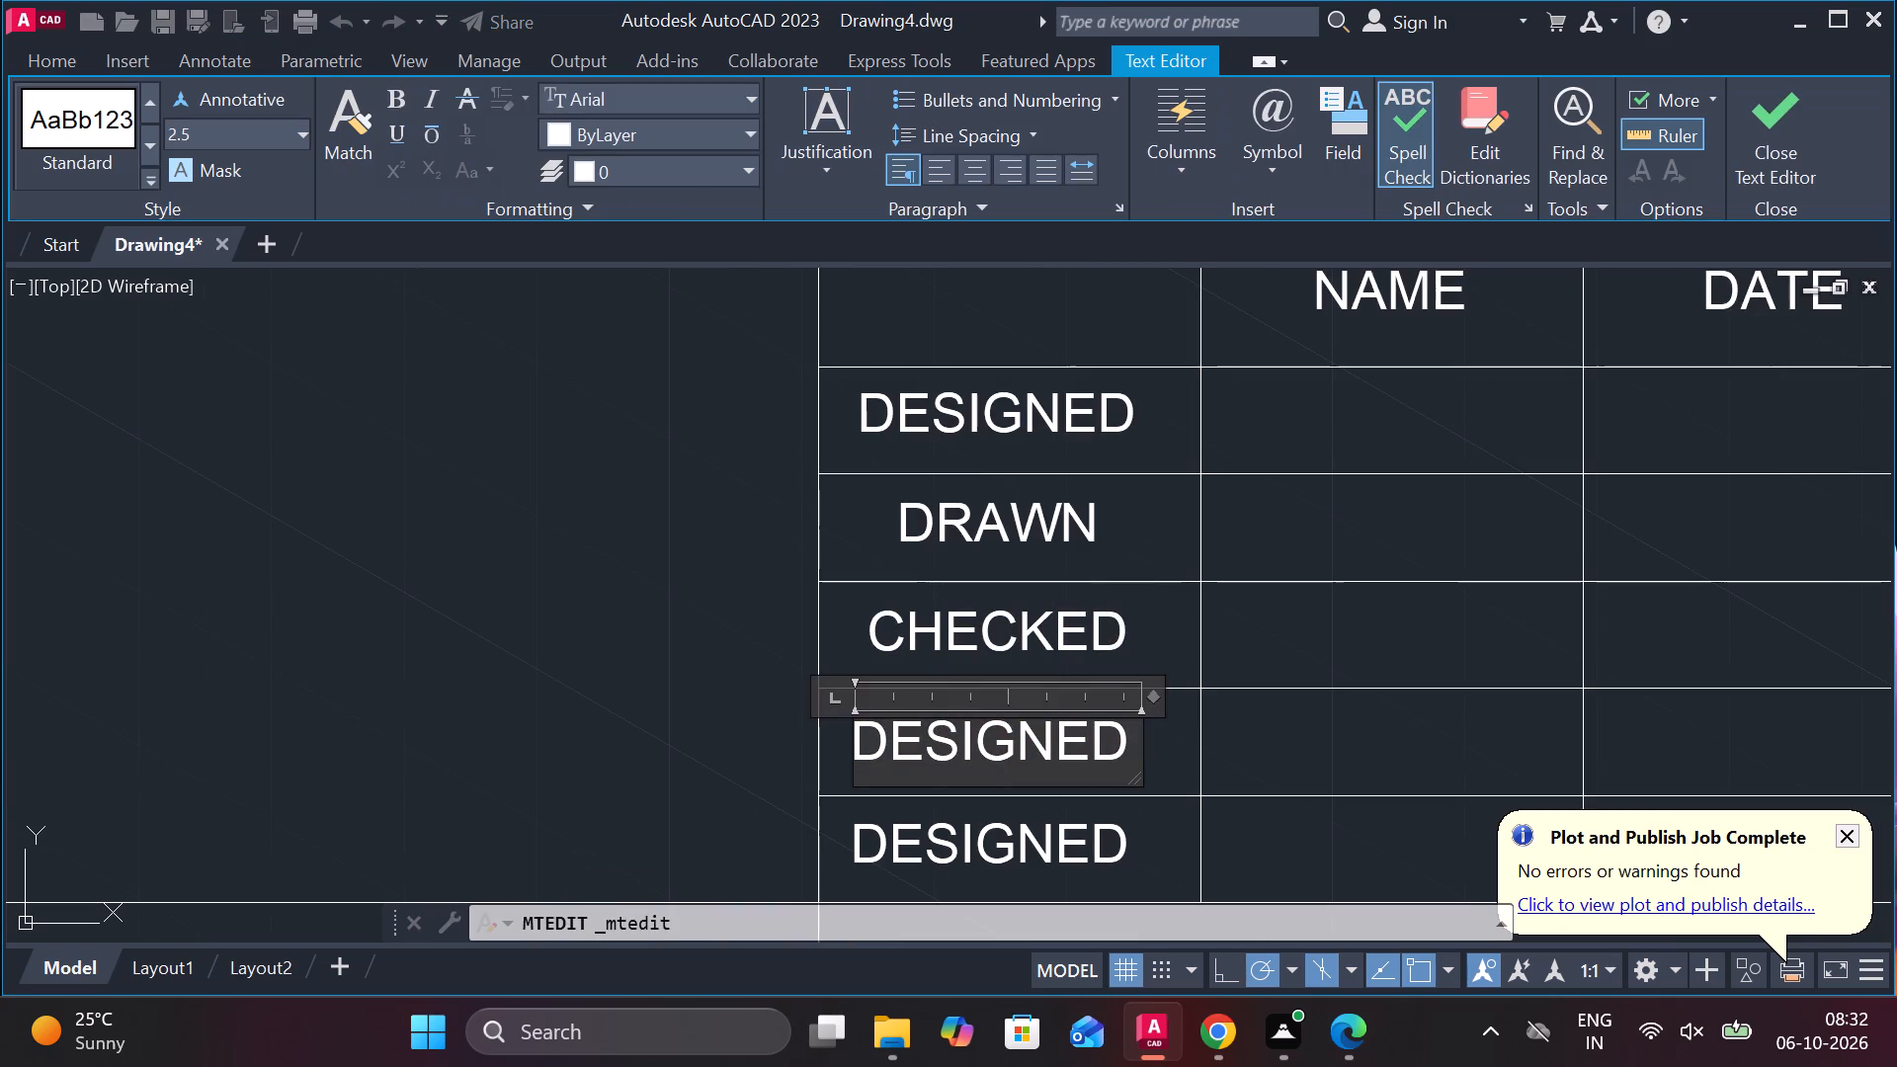
drag(1120, 748, 837, 764)
text(STANDARD)
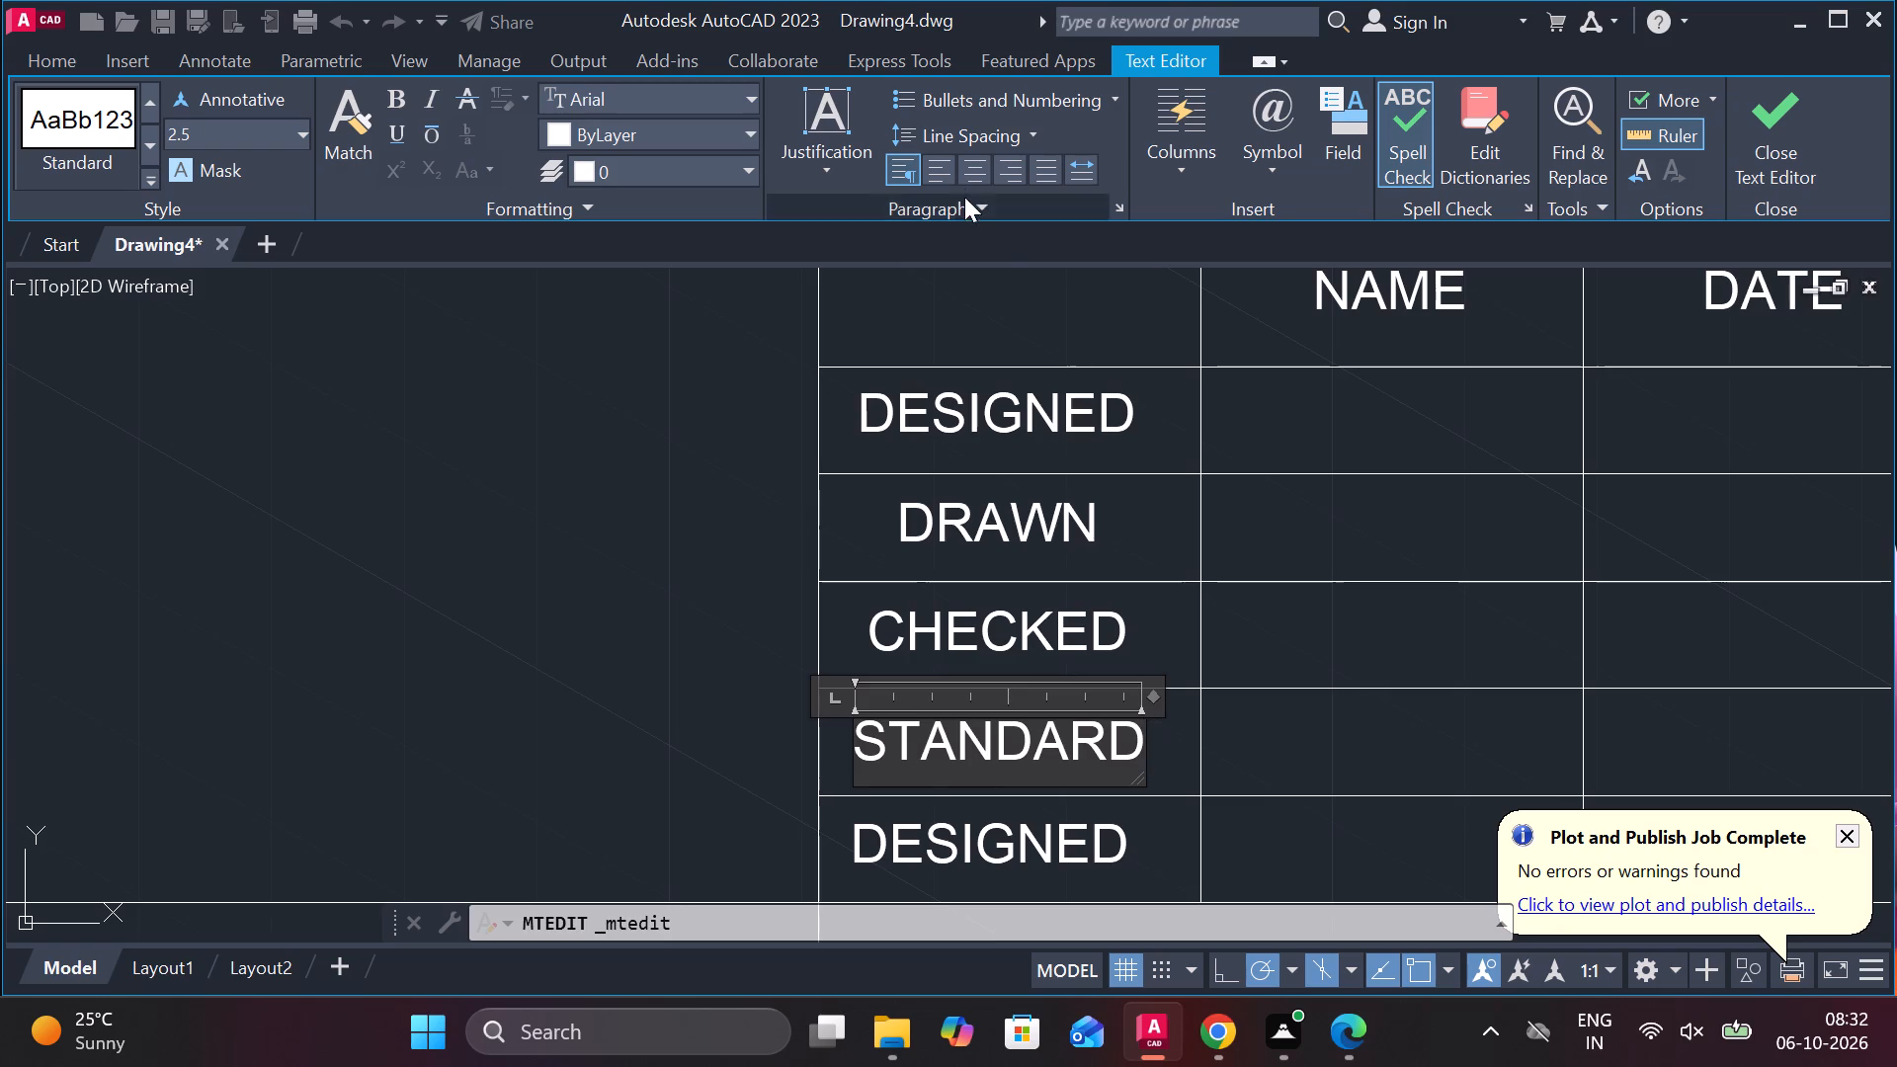
click(967, 171)
click(1745, 133)
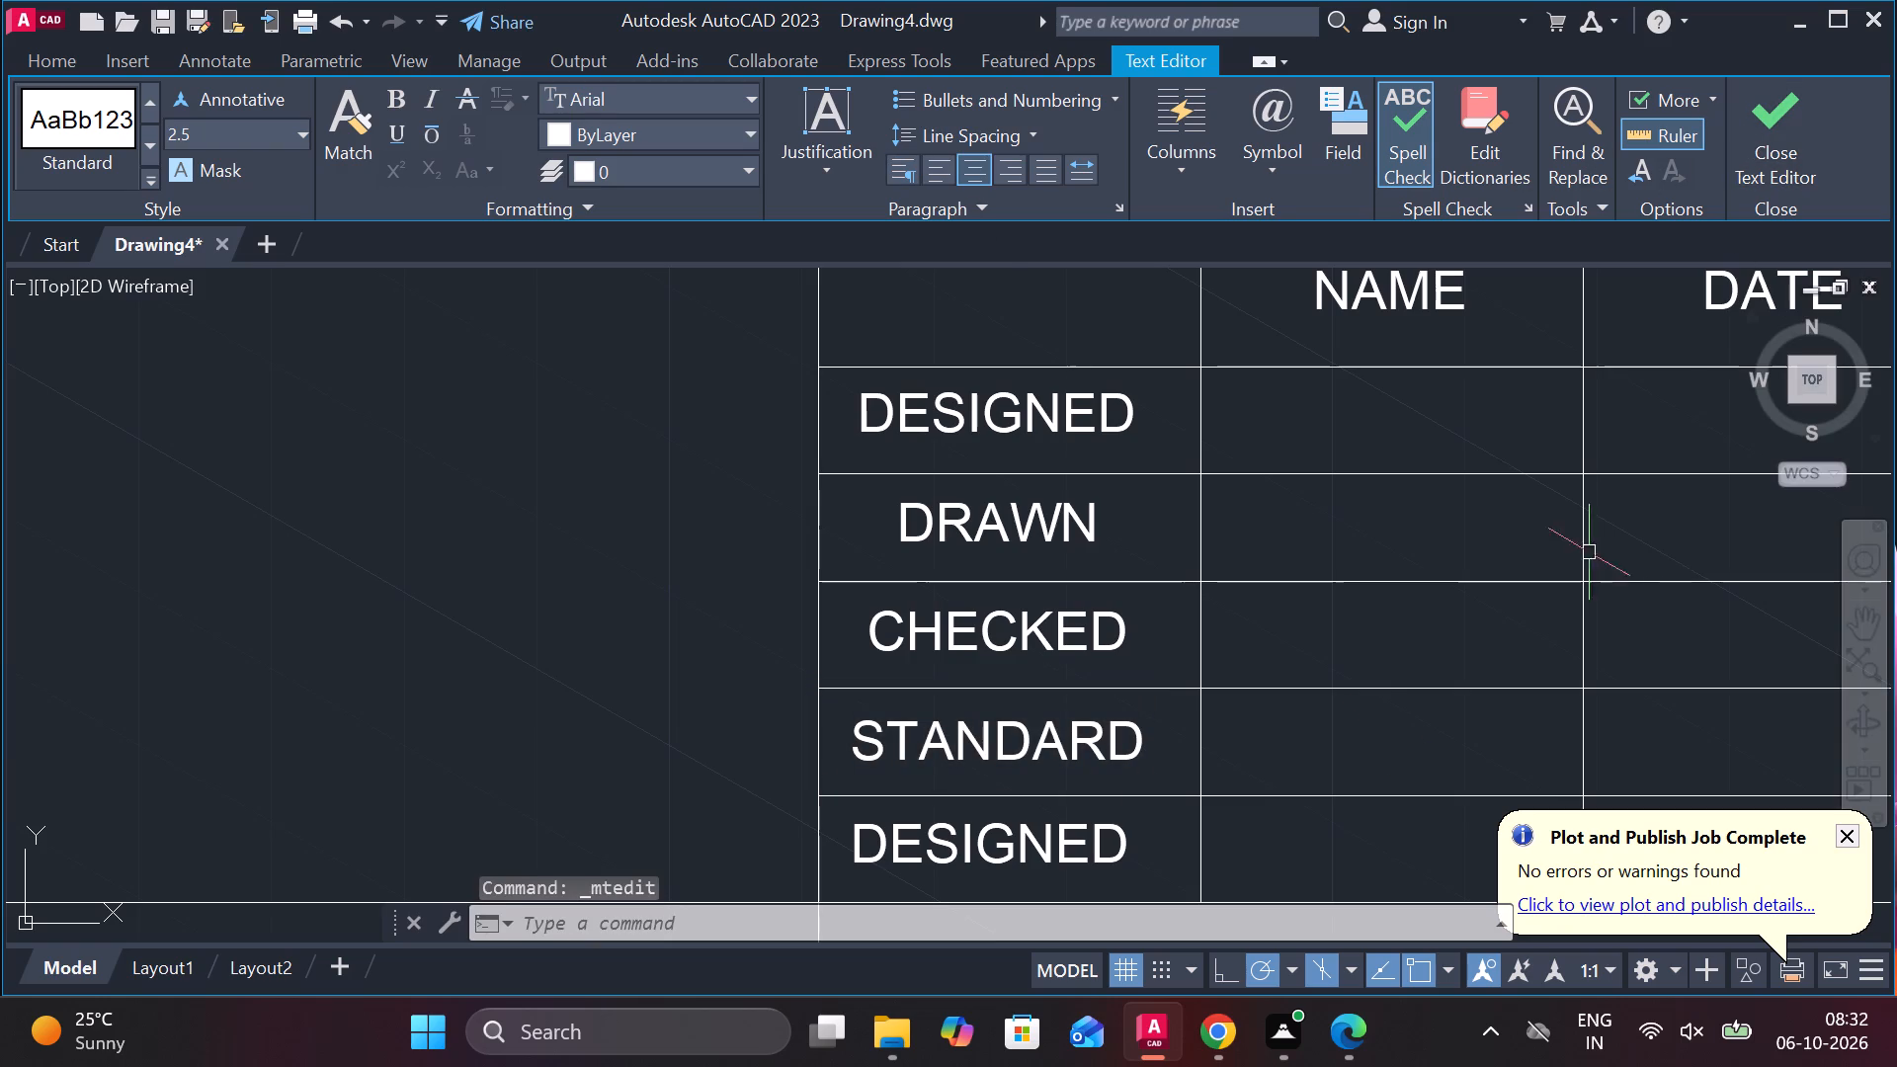
Change the text in the first column's sixth row to APPROVED and center-align it.
middle_drag(1103, 853, 1068, 785)
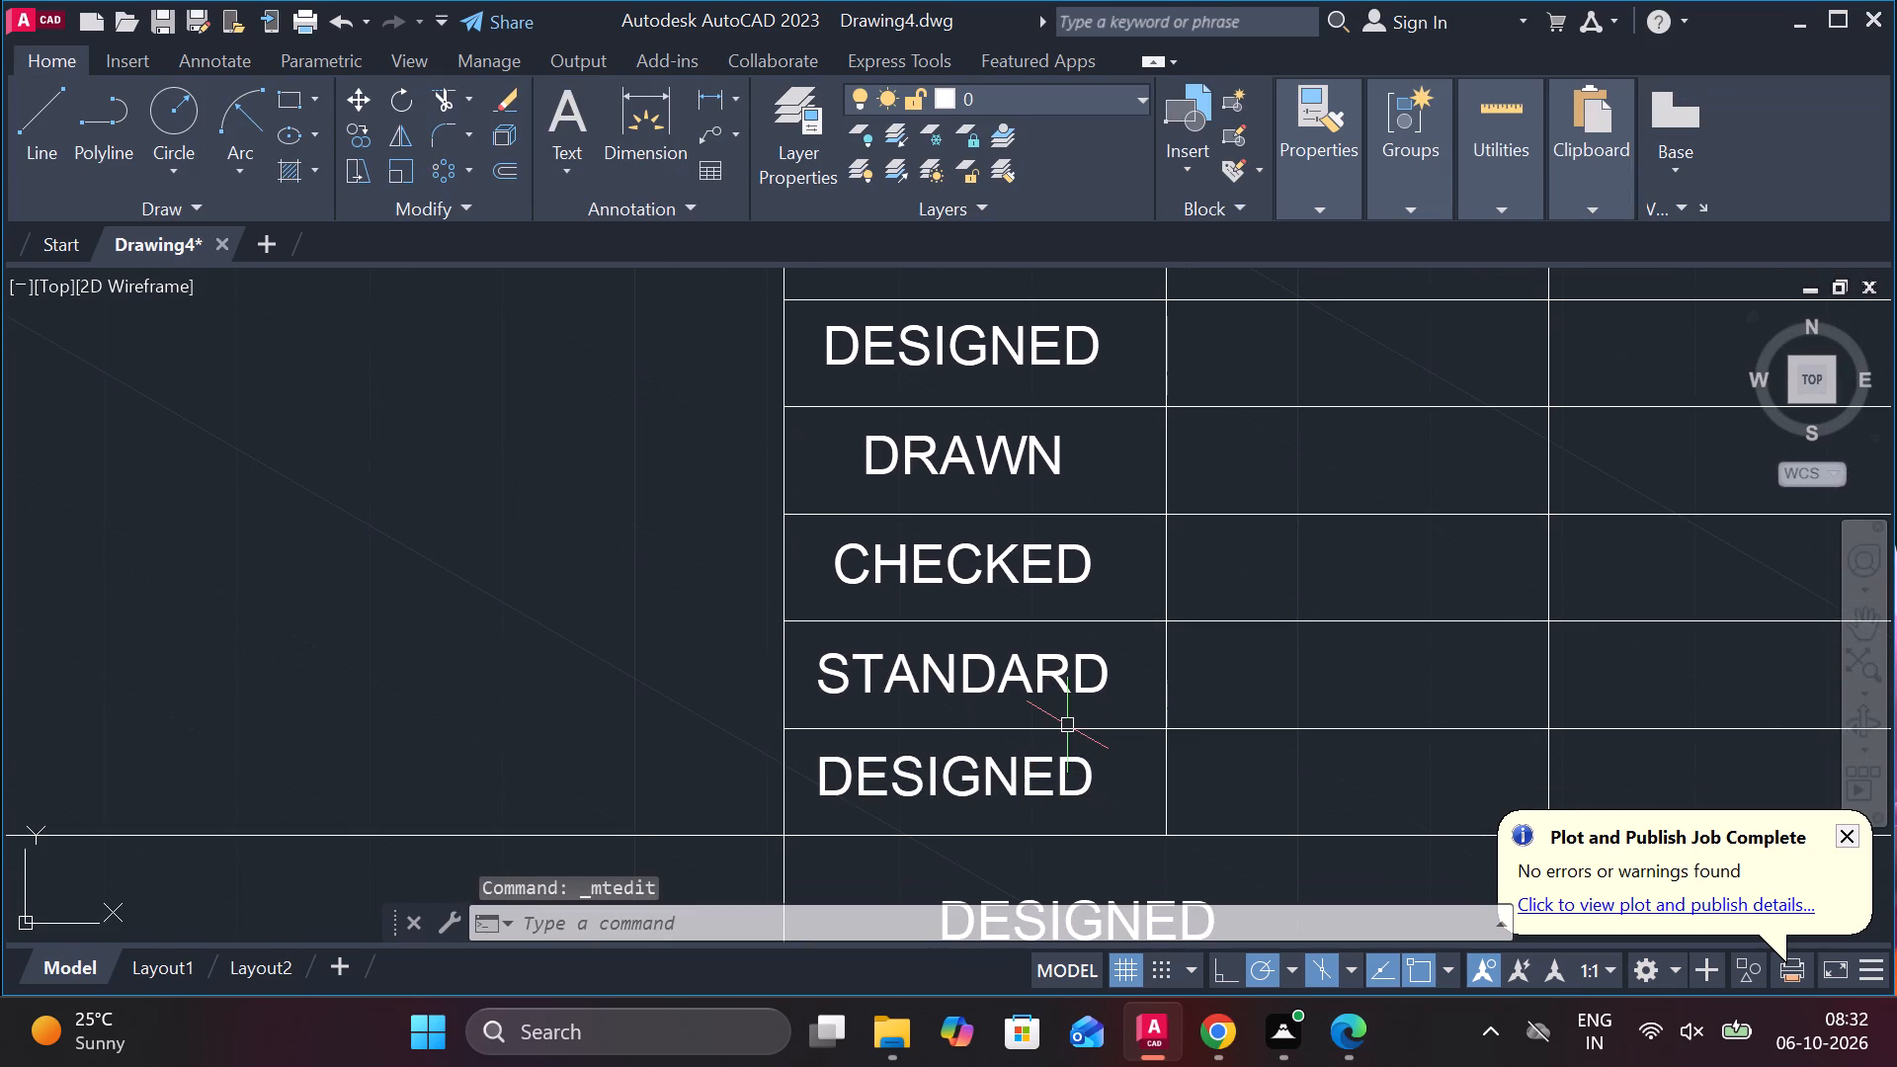
scroll(1072, 765, up, 1)
double_click(1052, 793)
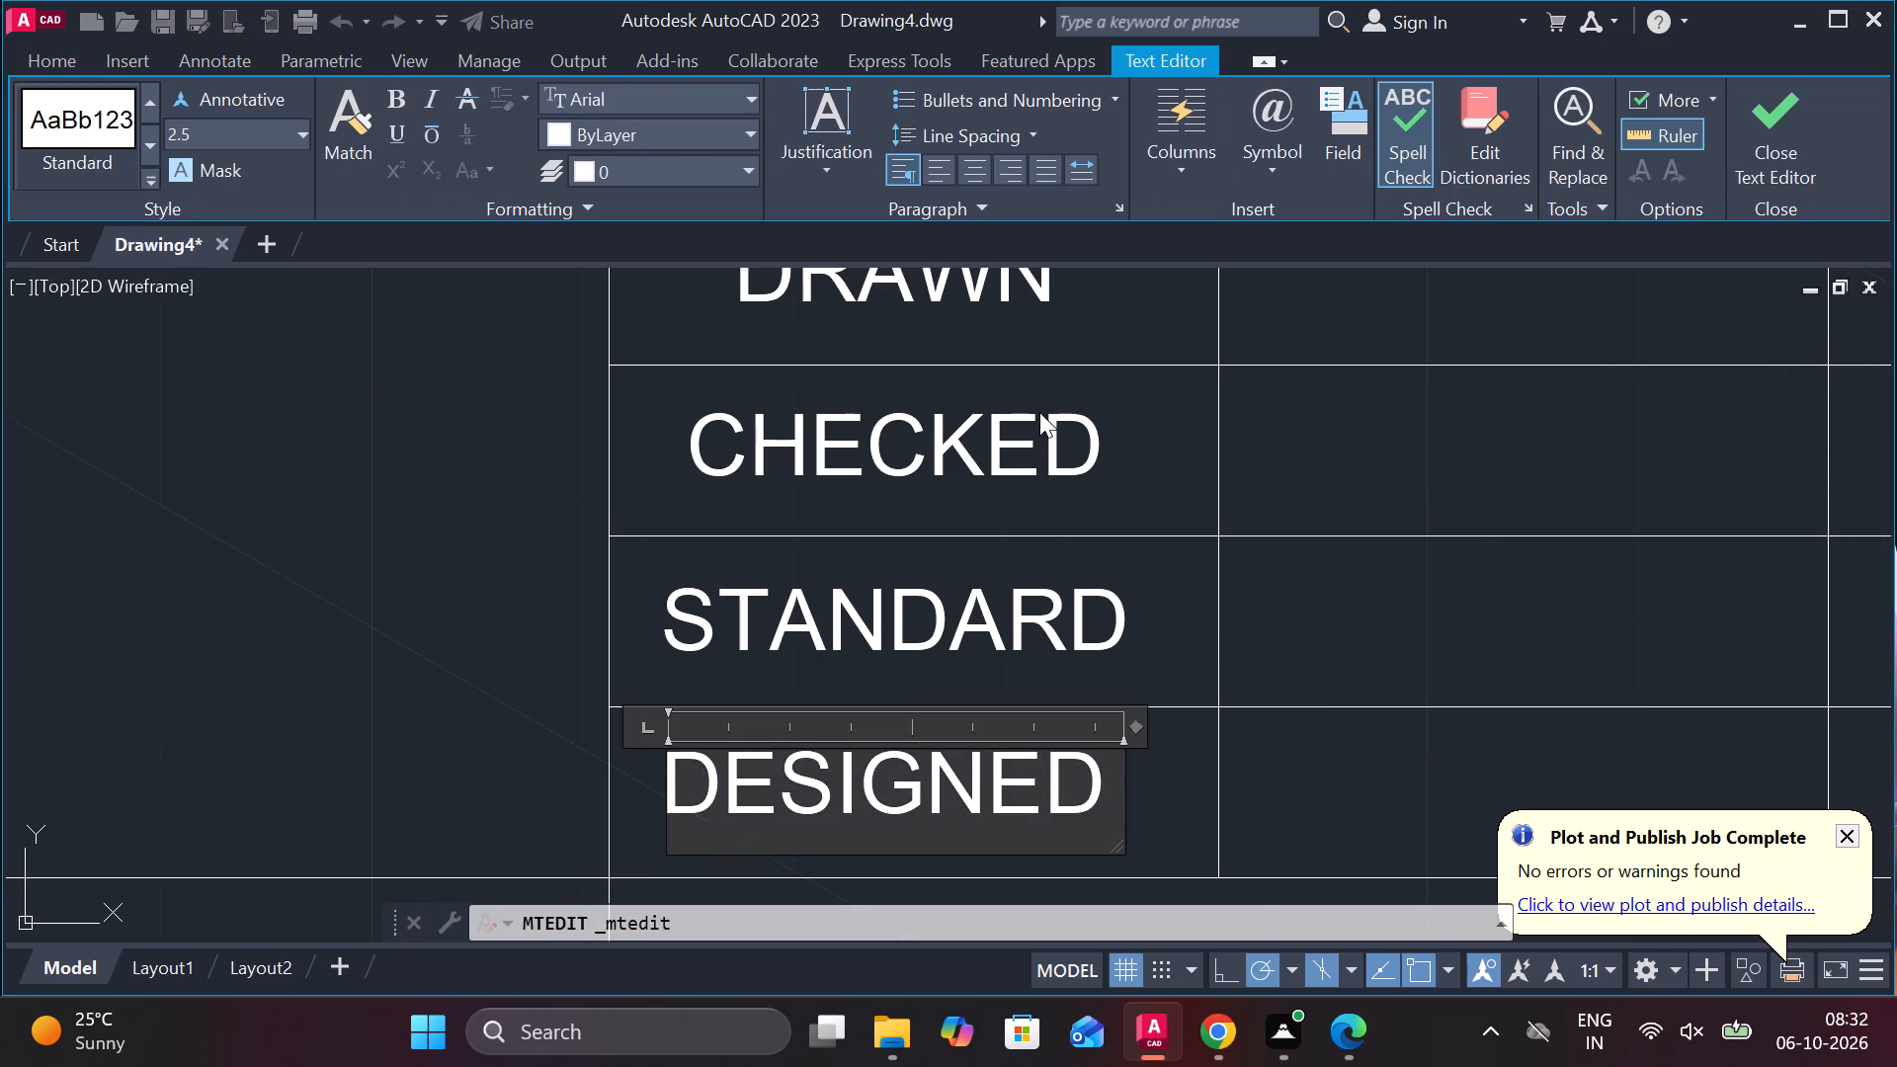
drag(1112, 783, 803, 780)
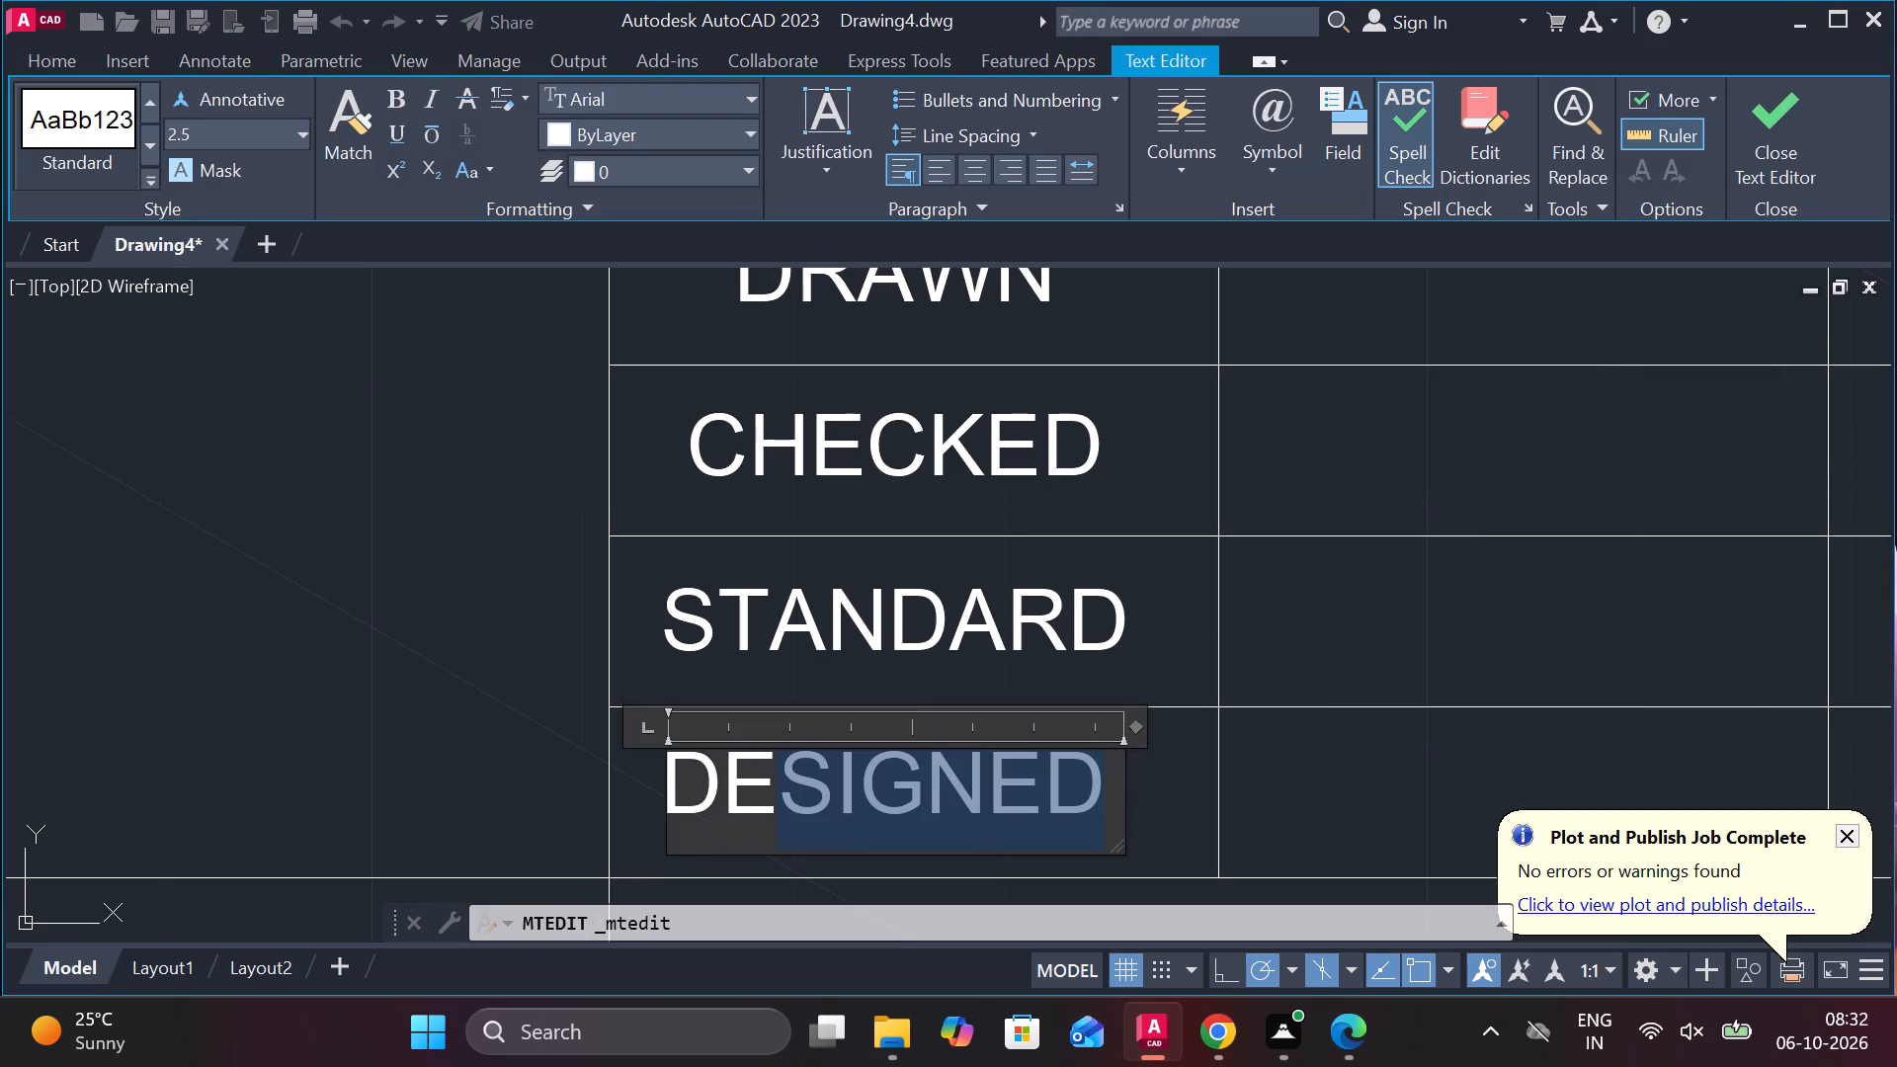
drag(803, 780, 683, 794)
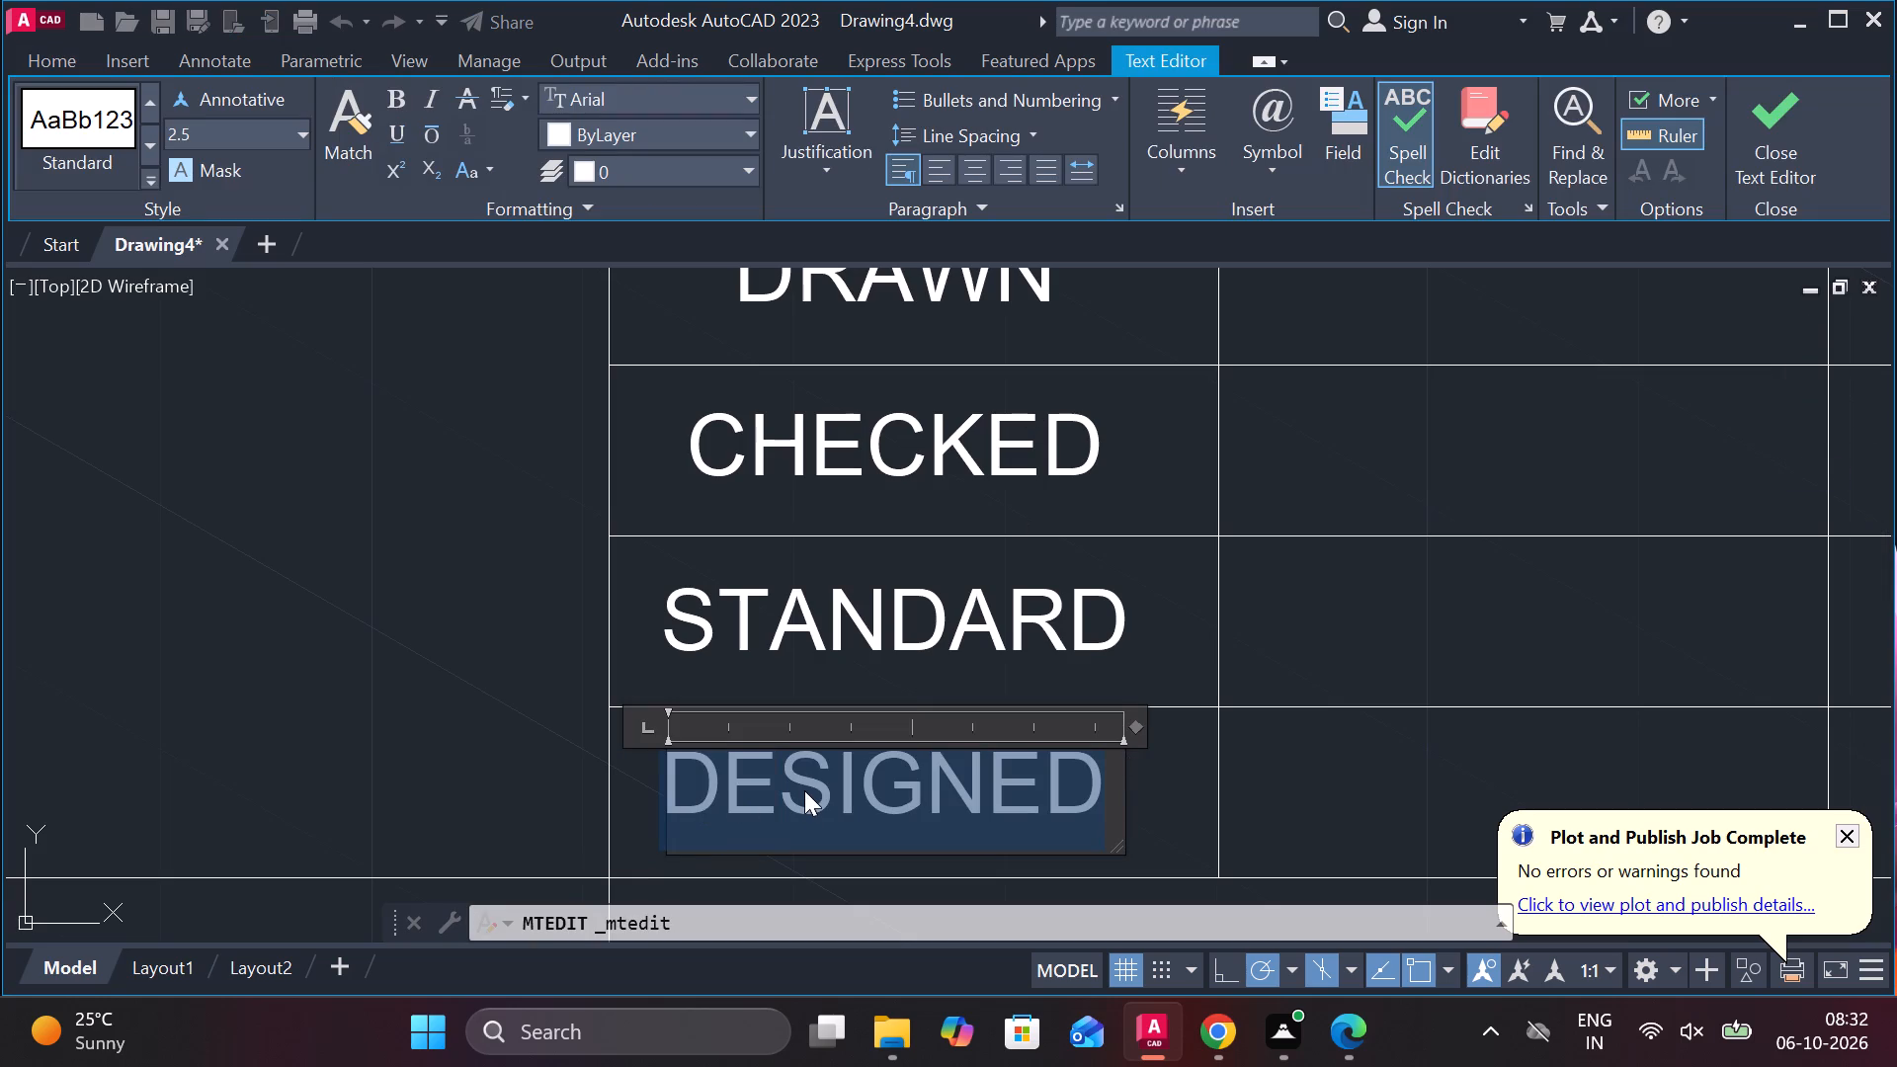
text(APP)
text(ROVED)
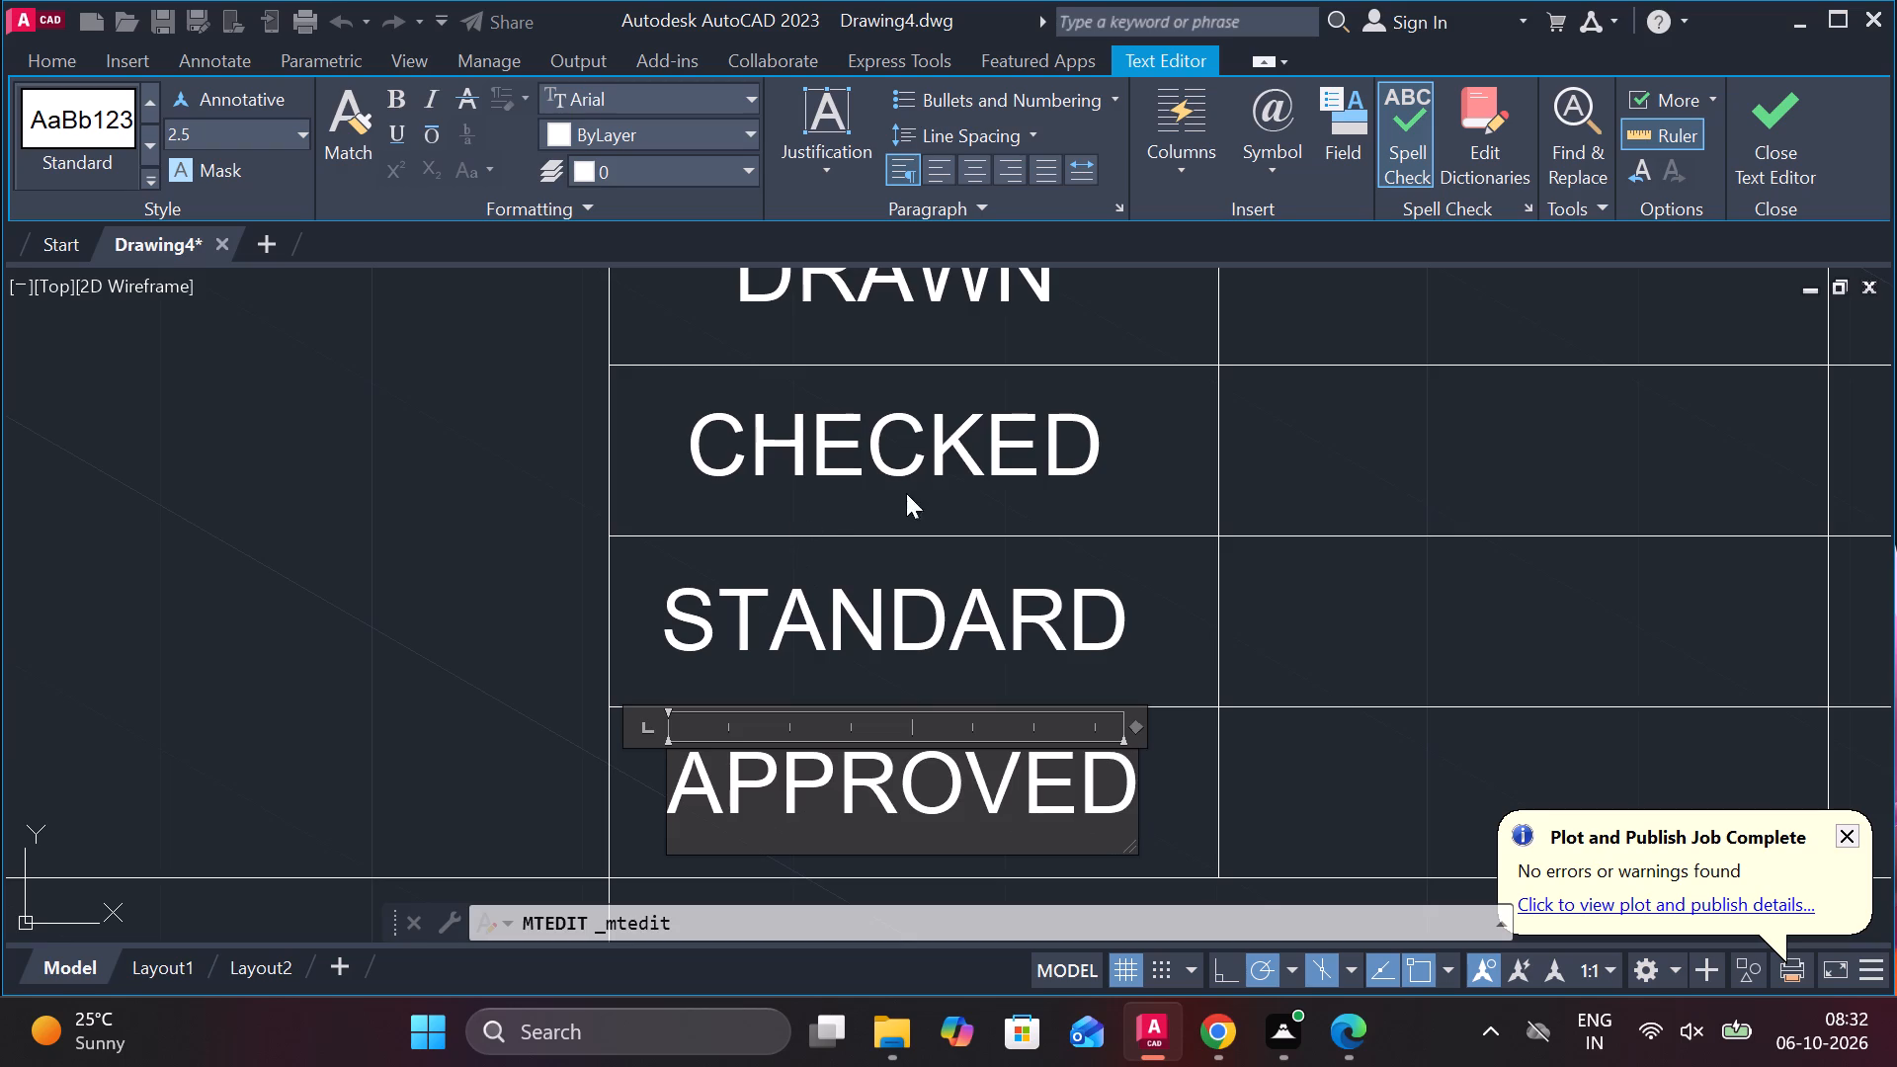
click(976, 169)
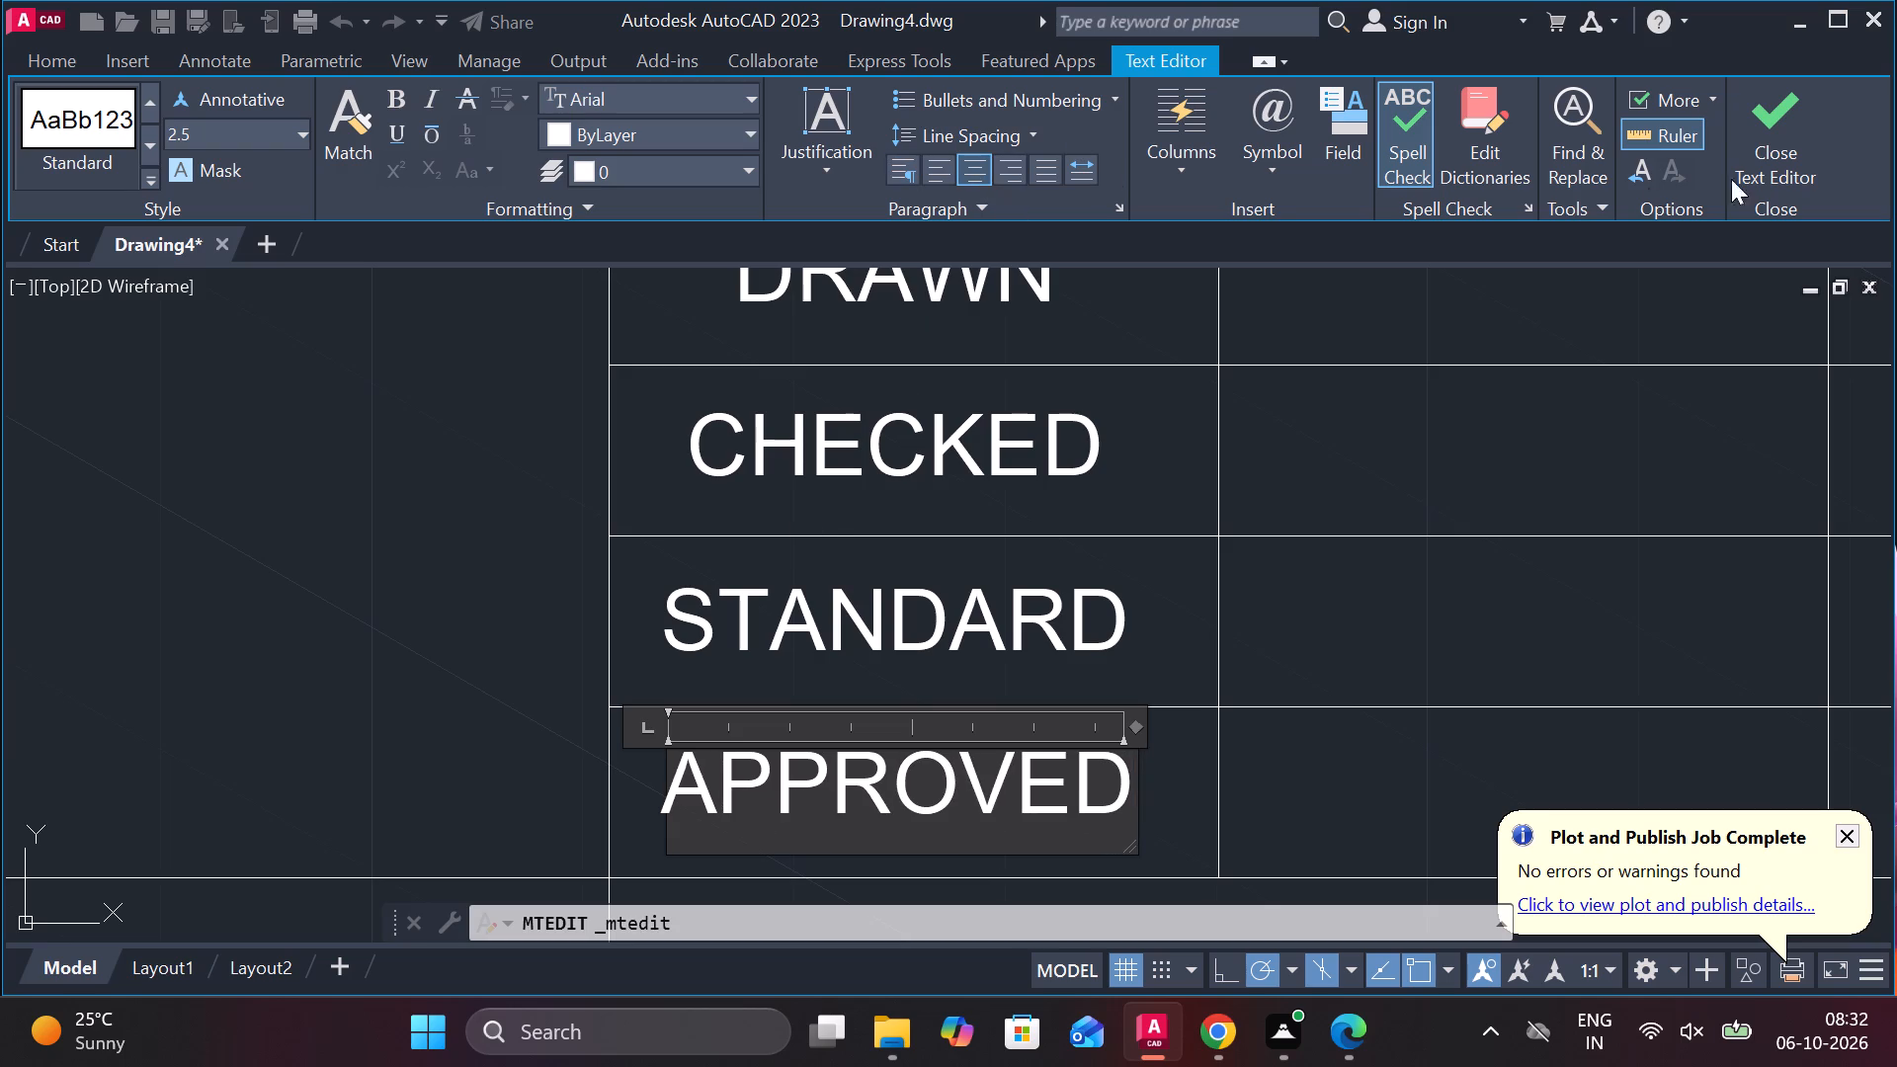
click(1802, 129)
Change the DESIGNED text just below the APPROVED row to DRAWING NO: and widen its text box to fit one line.
scroll(1825, 137, down, 2)
scroll(1628, 471, down, 2)
middle_drag(1628, 508, 1282, 391)
scroll(1020, 676, up, 2)
double_click(1093, 384)
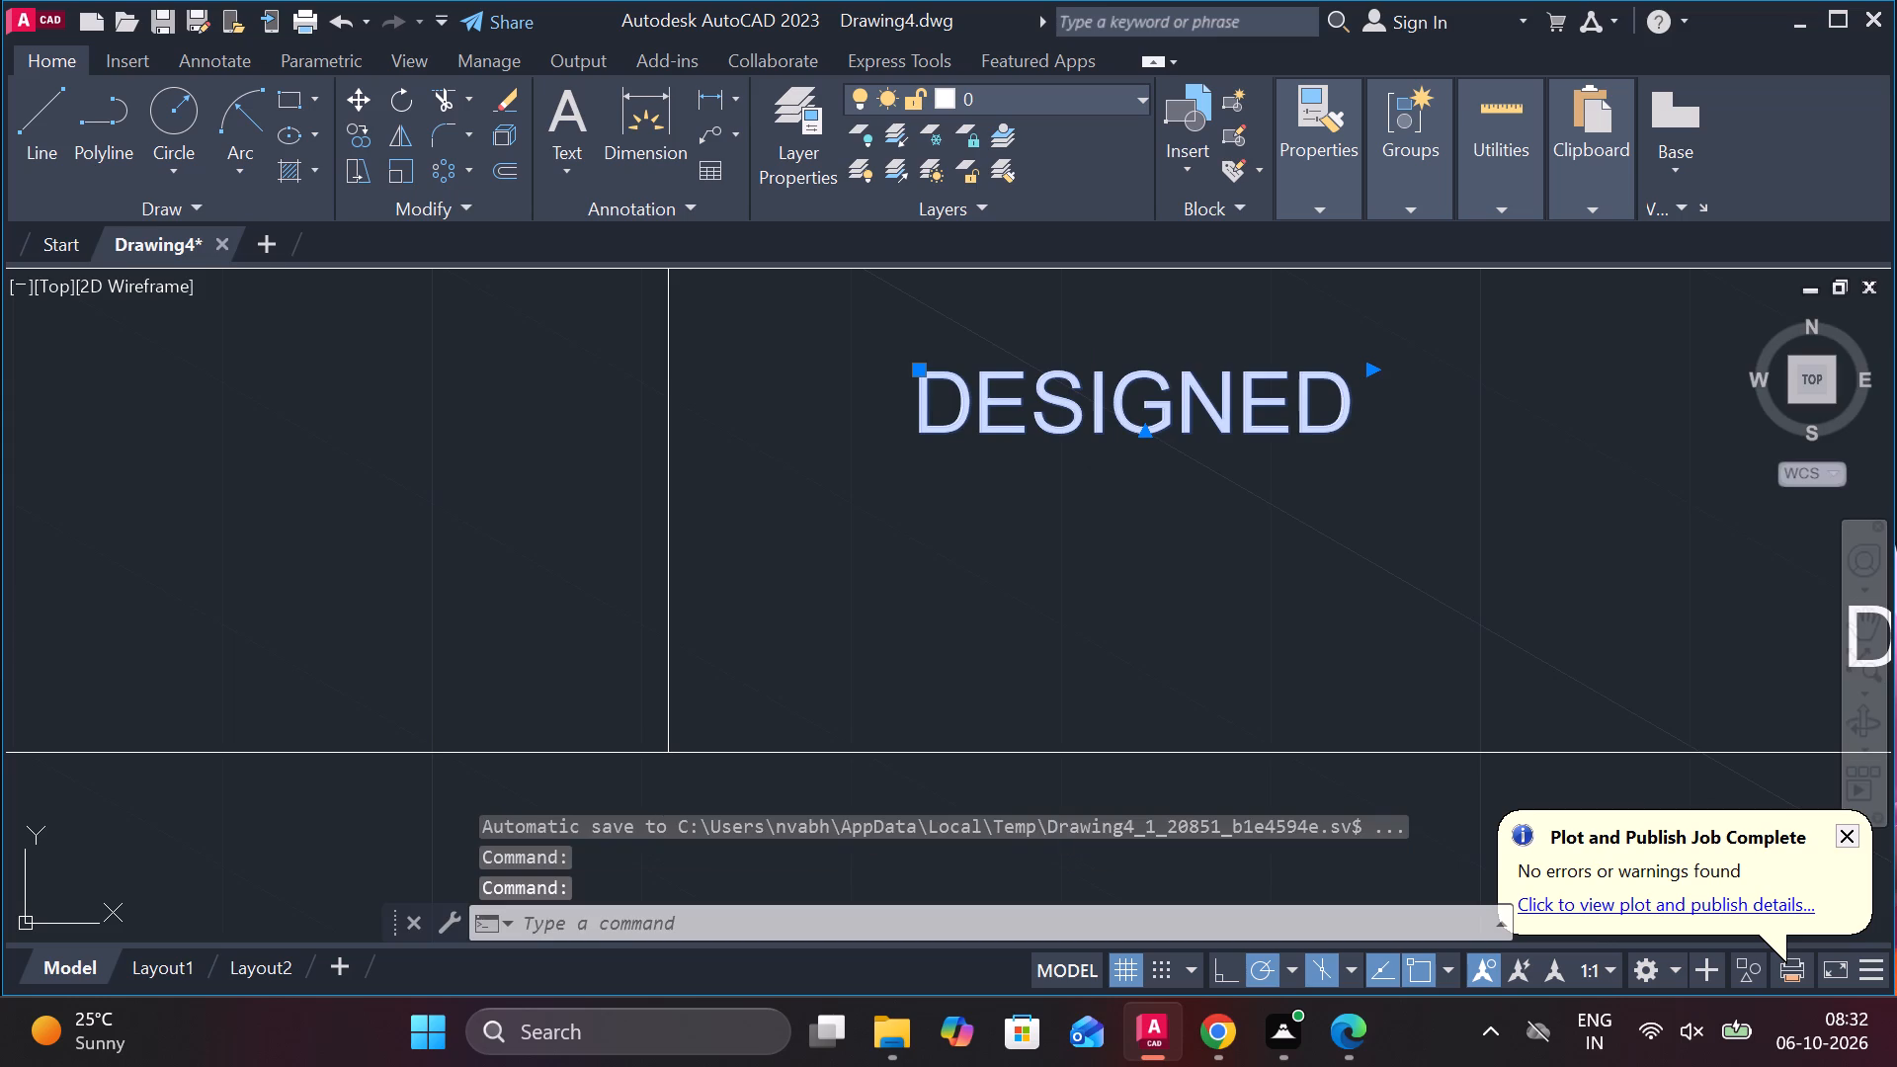
key(Right)
key(Right)
key(Right)
key(Right)
key(Right)
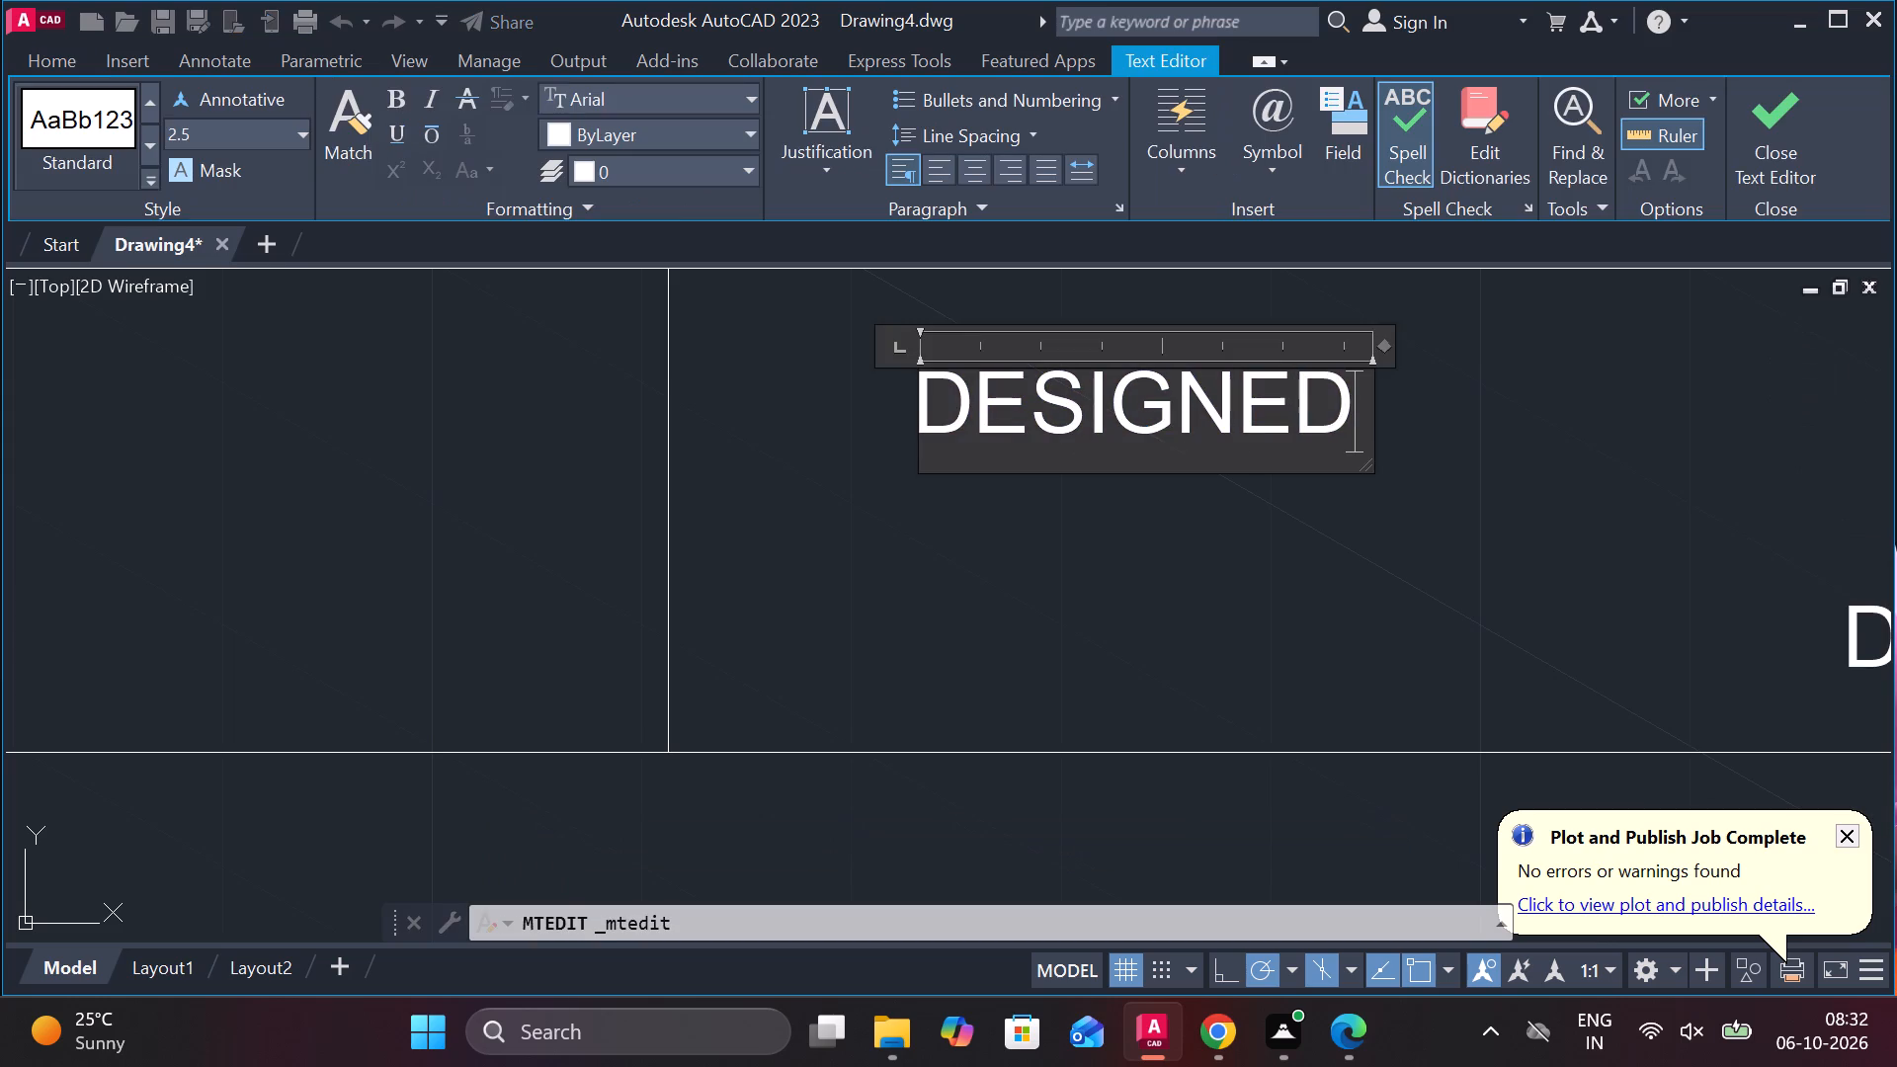
key(BackSpace)
key(BackSpace)
key(BackSpace)
key(BackSpace)
key(BackSpace)
key(BackSpace)
key(BackSpace)
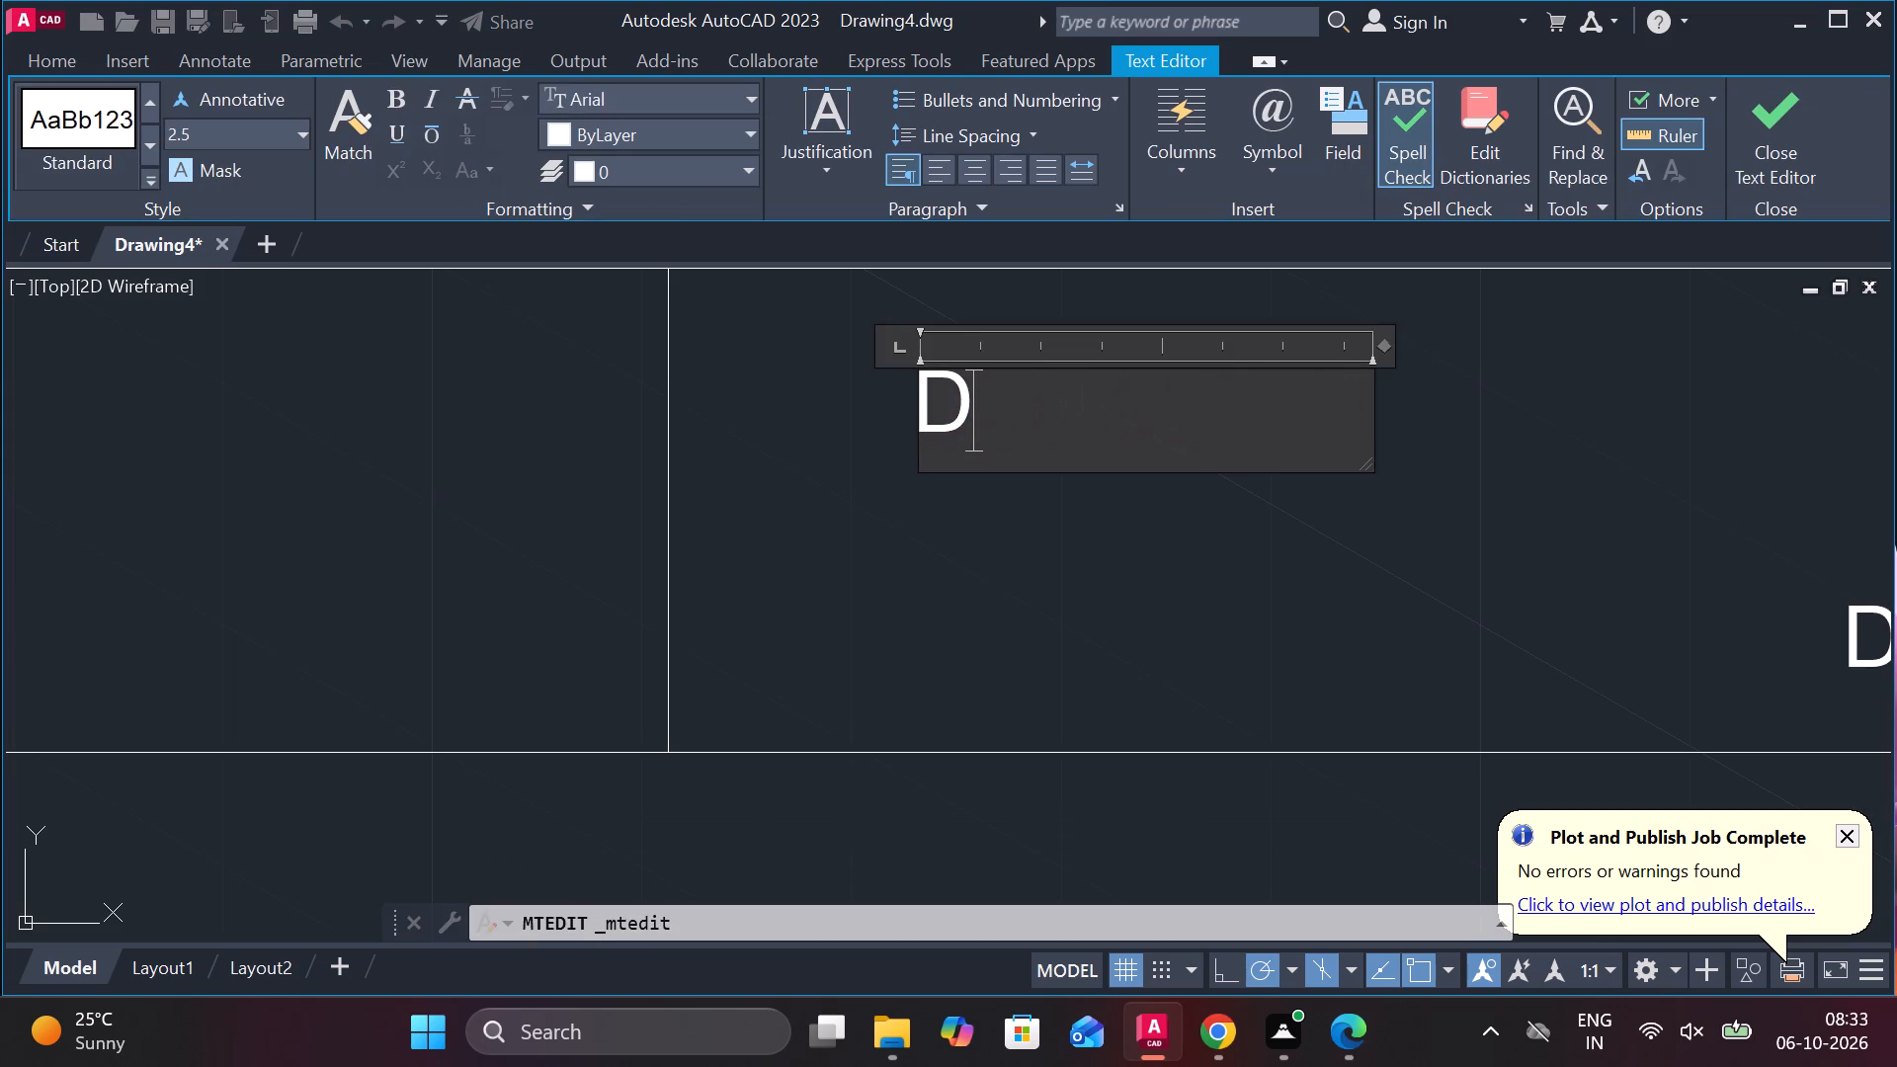
text(RAWING)
key(space)
text(NO)
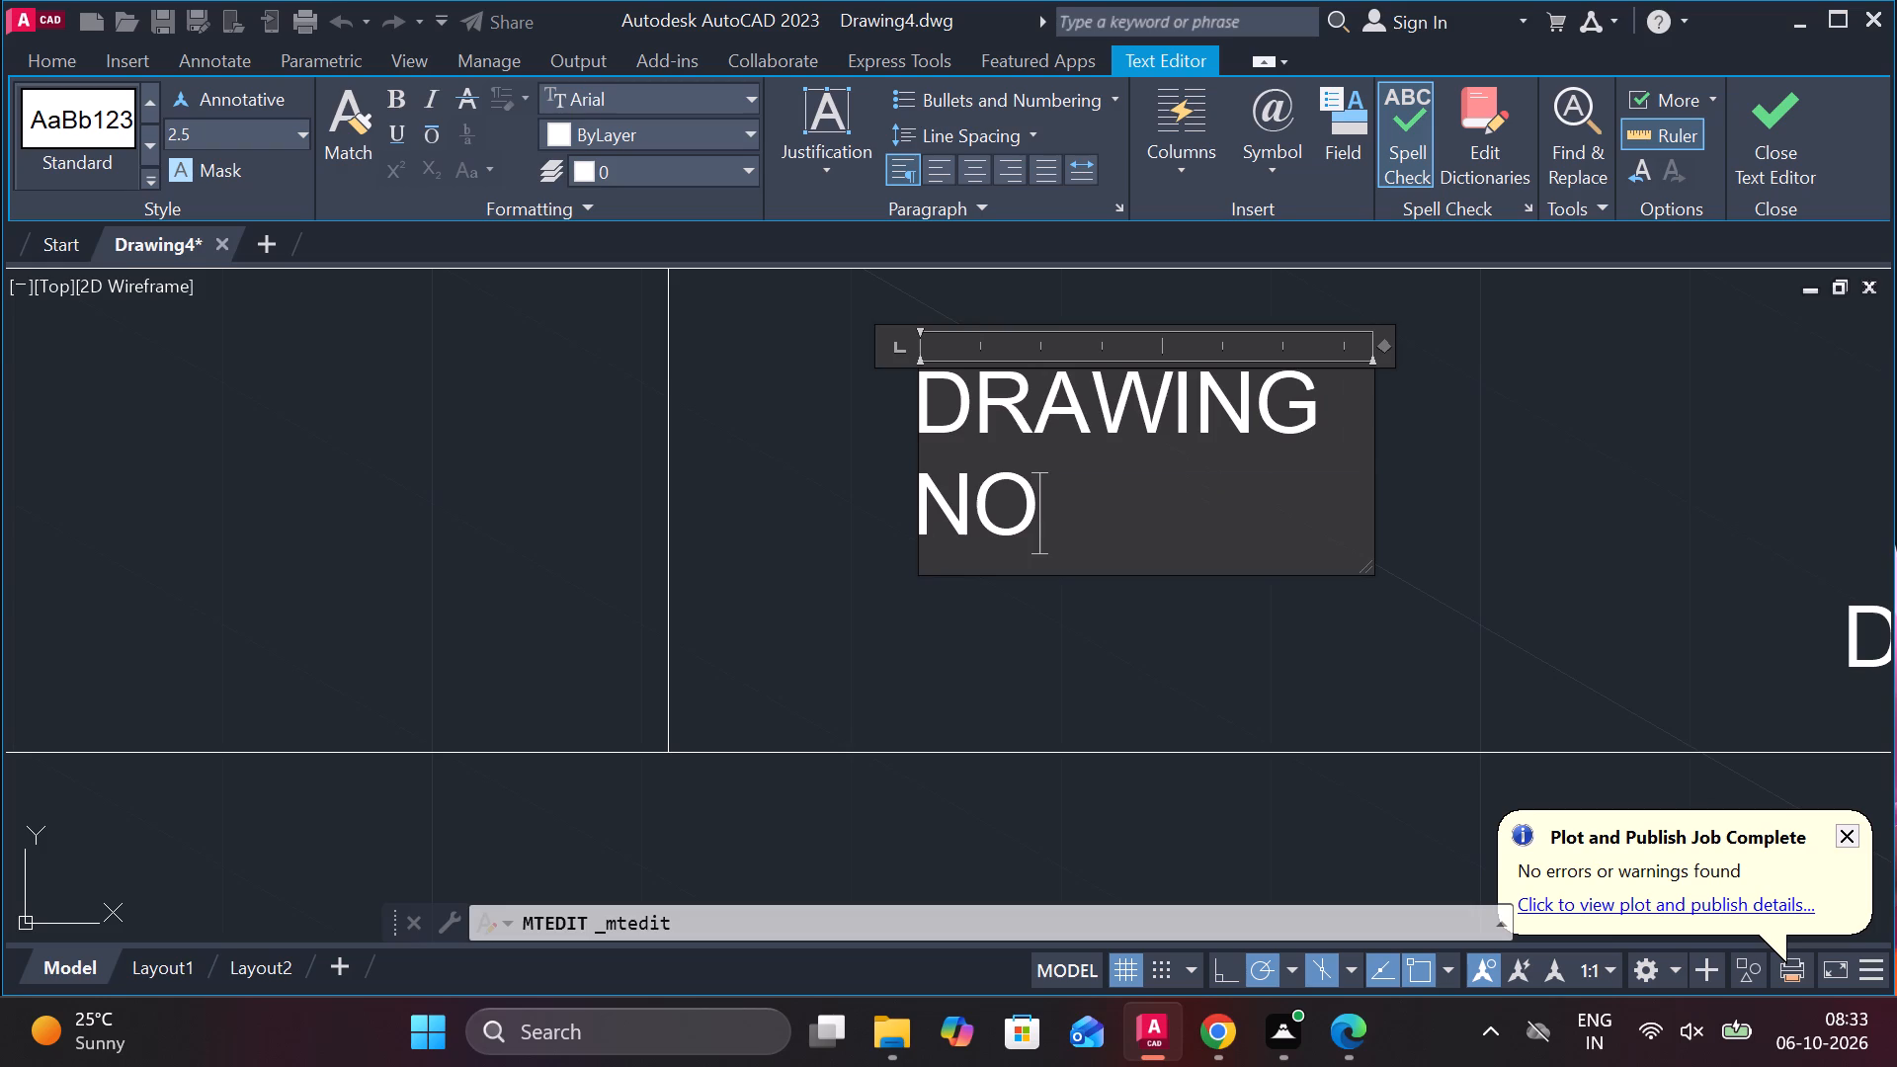
key(shift+colon)
drag(1373, 441, 1533, 437)
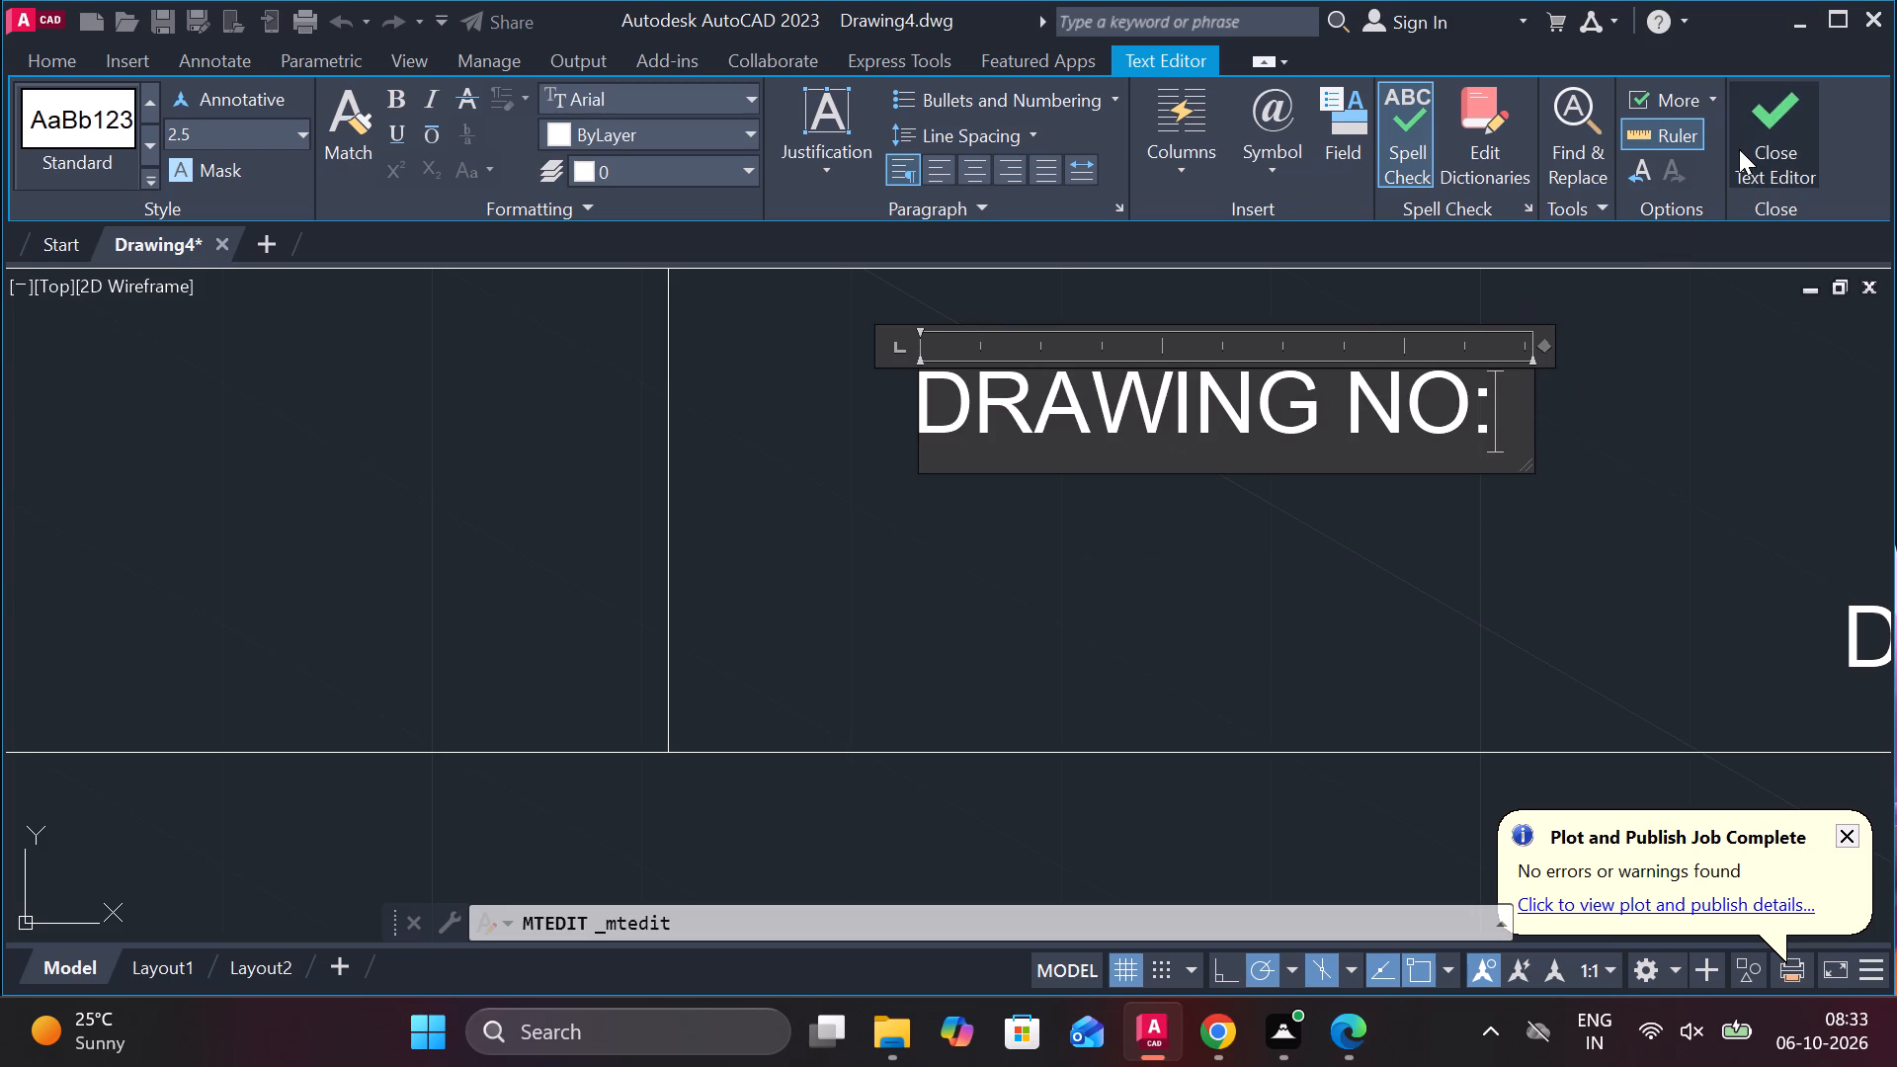
click(1739, 149)
Replace the DESIGNED text in the lower-right corner of the DRAWING NO: cell with SHEET NO: 1of1.
scroll(1578, 462, down, 2)
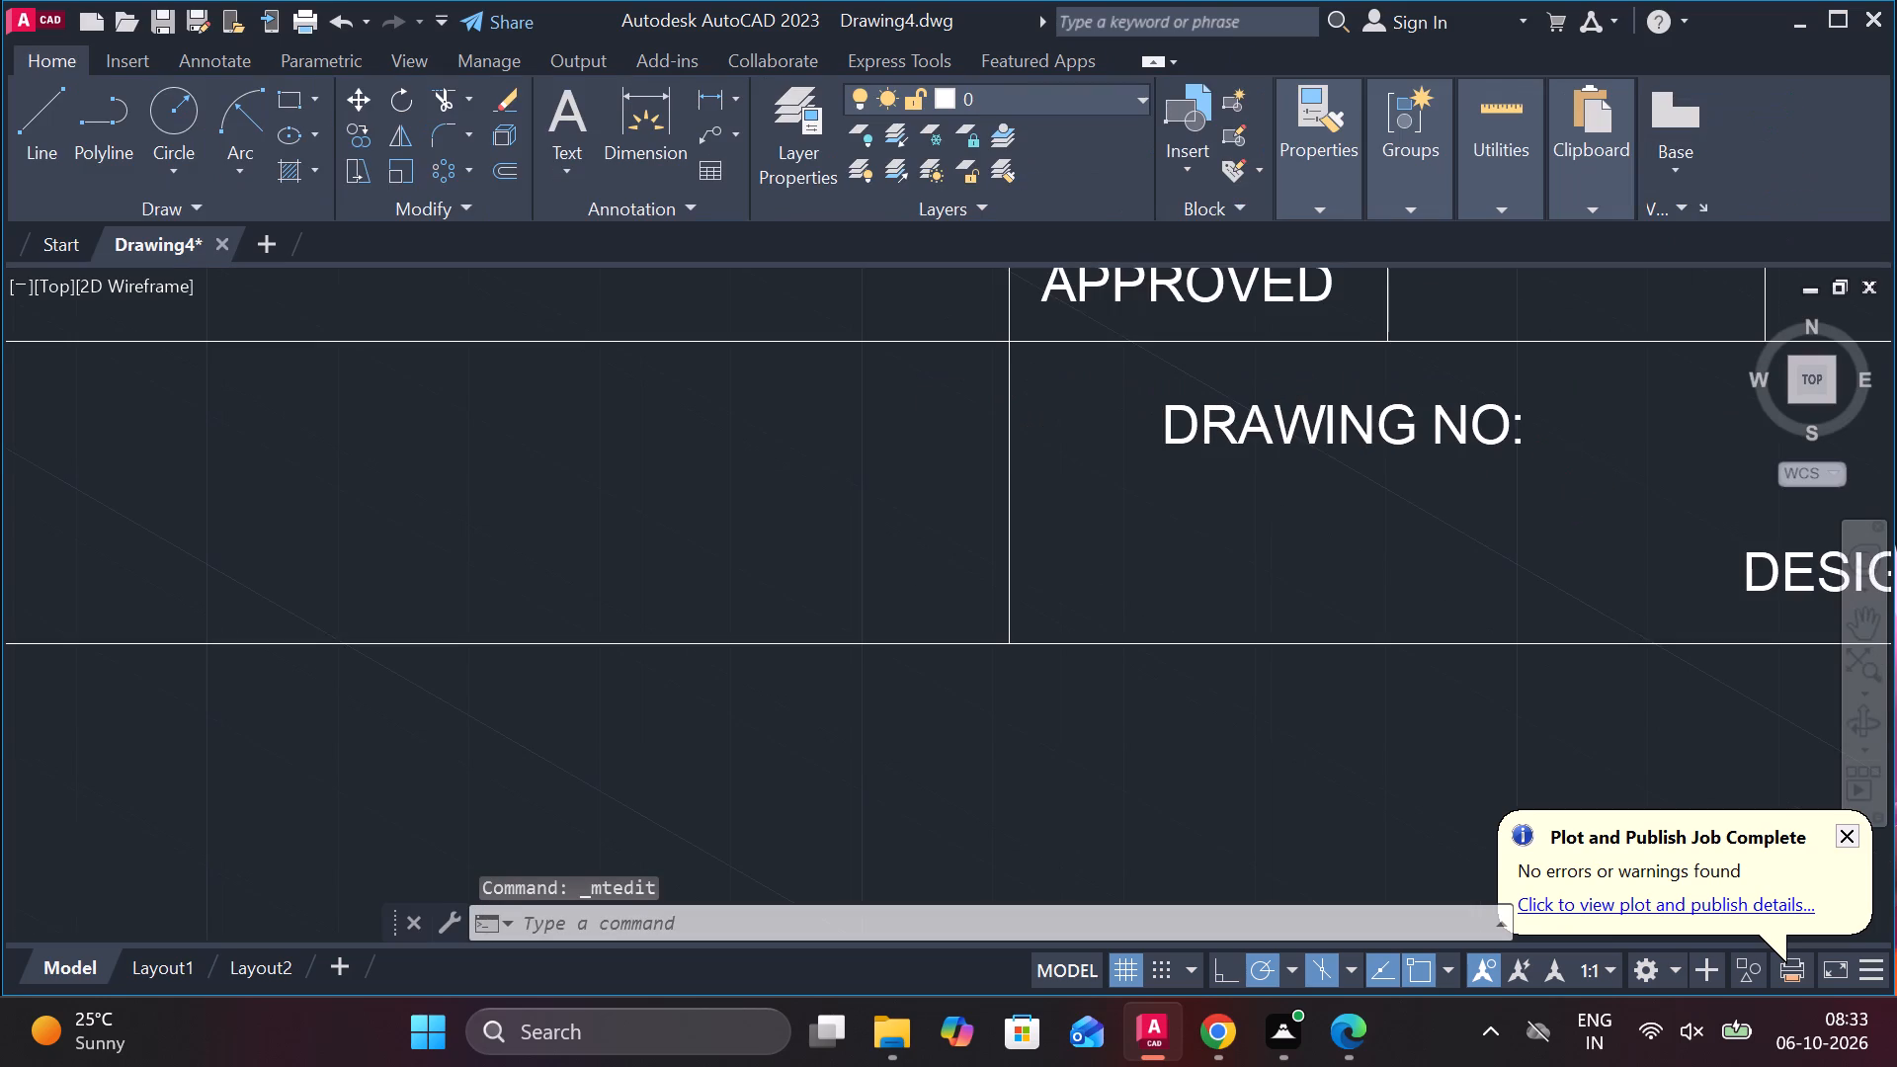
middle_drag(1578, 476, 929, 540)
scroll(1099, 590, up, 1)
double_click(1113, 599)
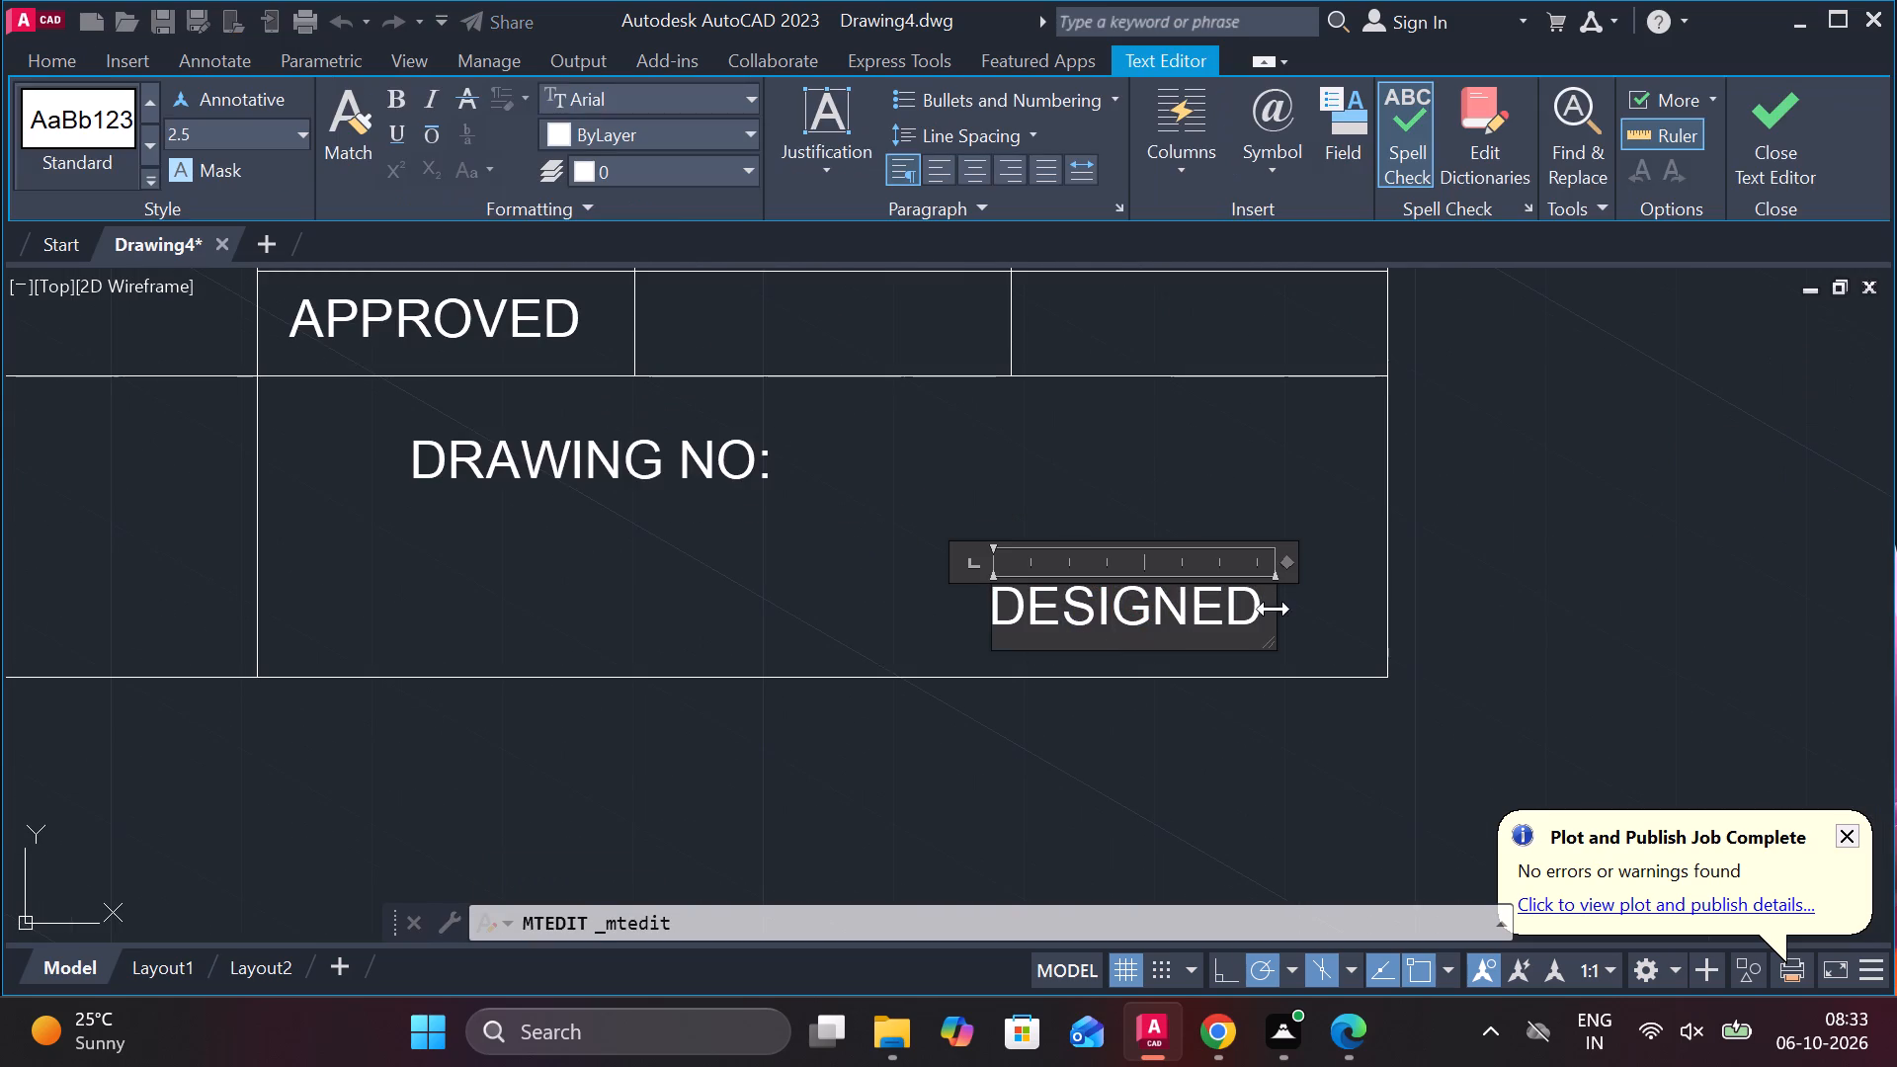
click(1270, 619)
key(BackSpace)
key(BackSpace)
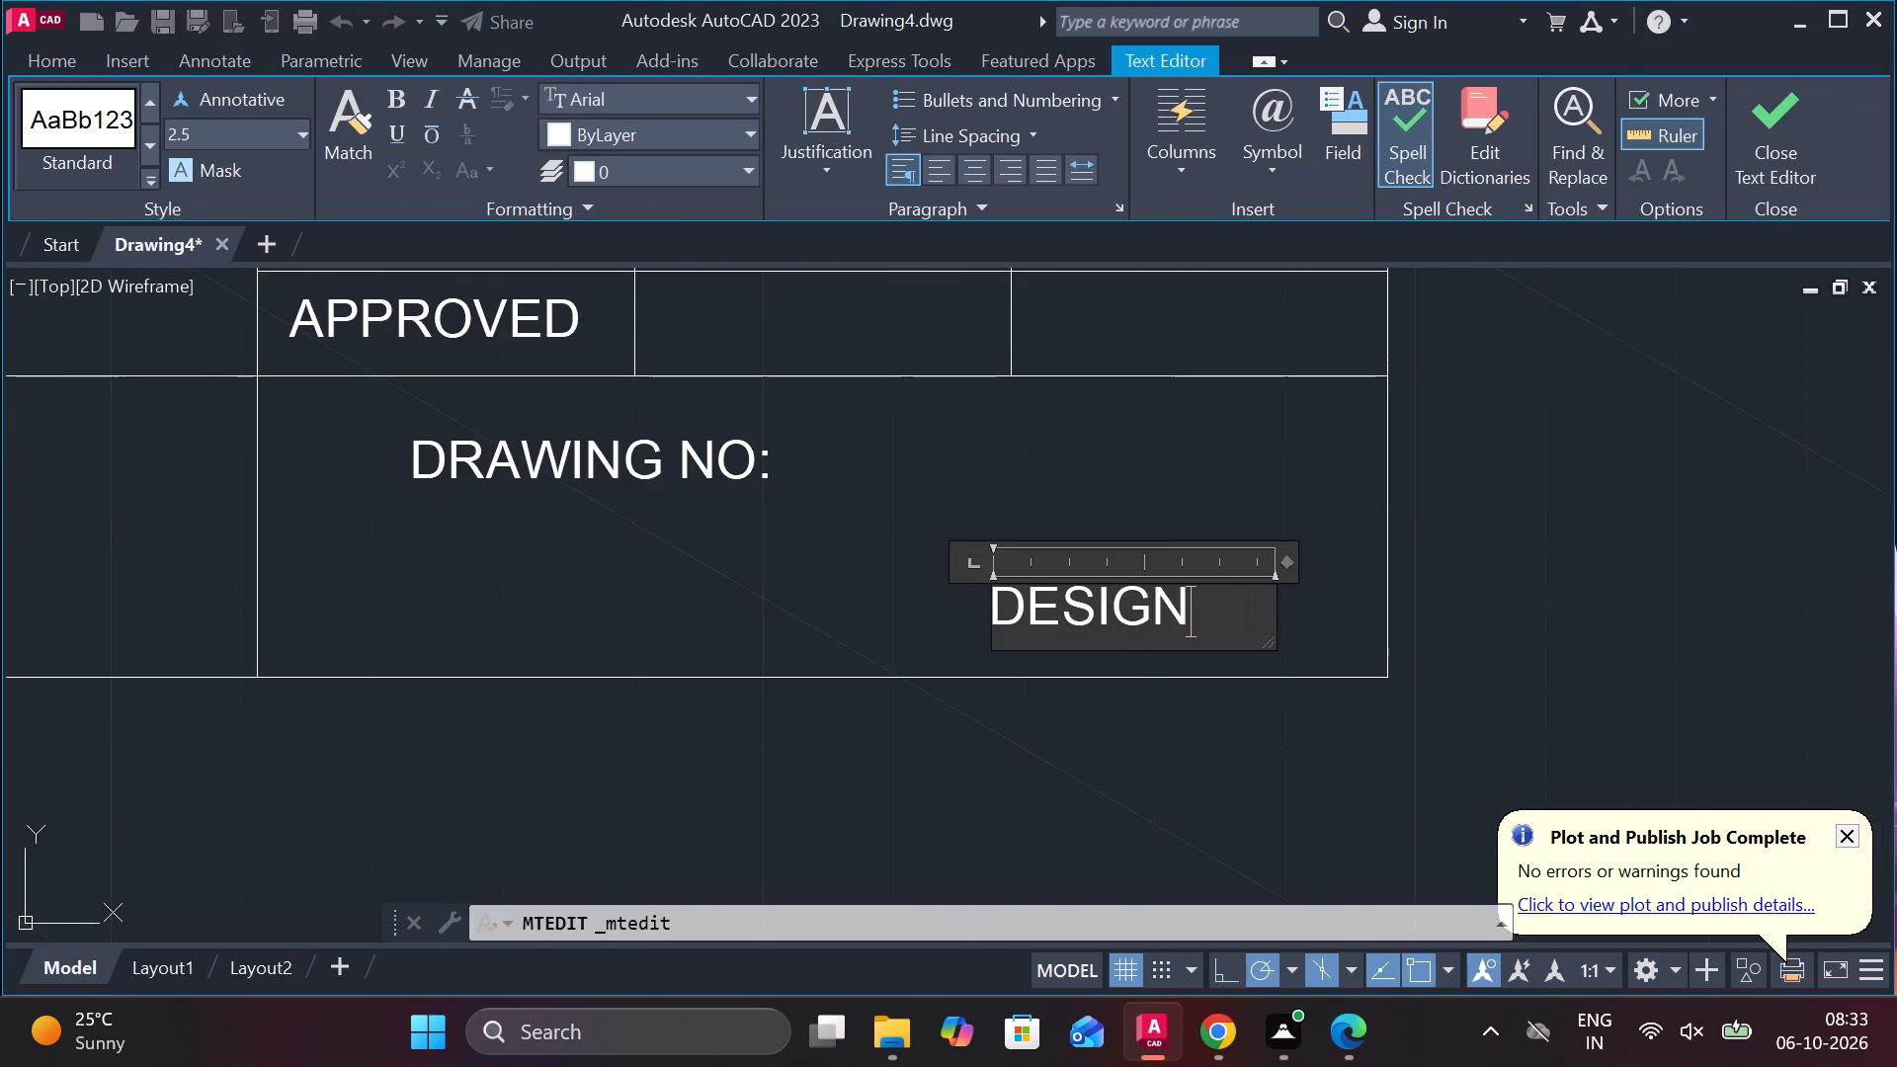
key(BackSpace)
key(BackSpace)
key(BackSpace)
key(BackSpace)
key(BackSpace)
key(BackSpace)
text(SHEET N)
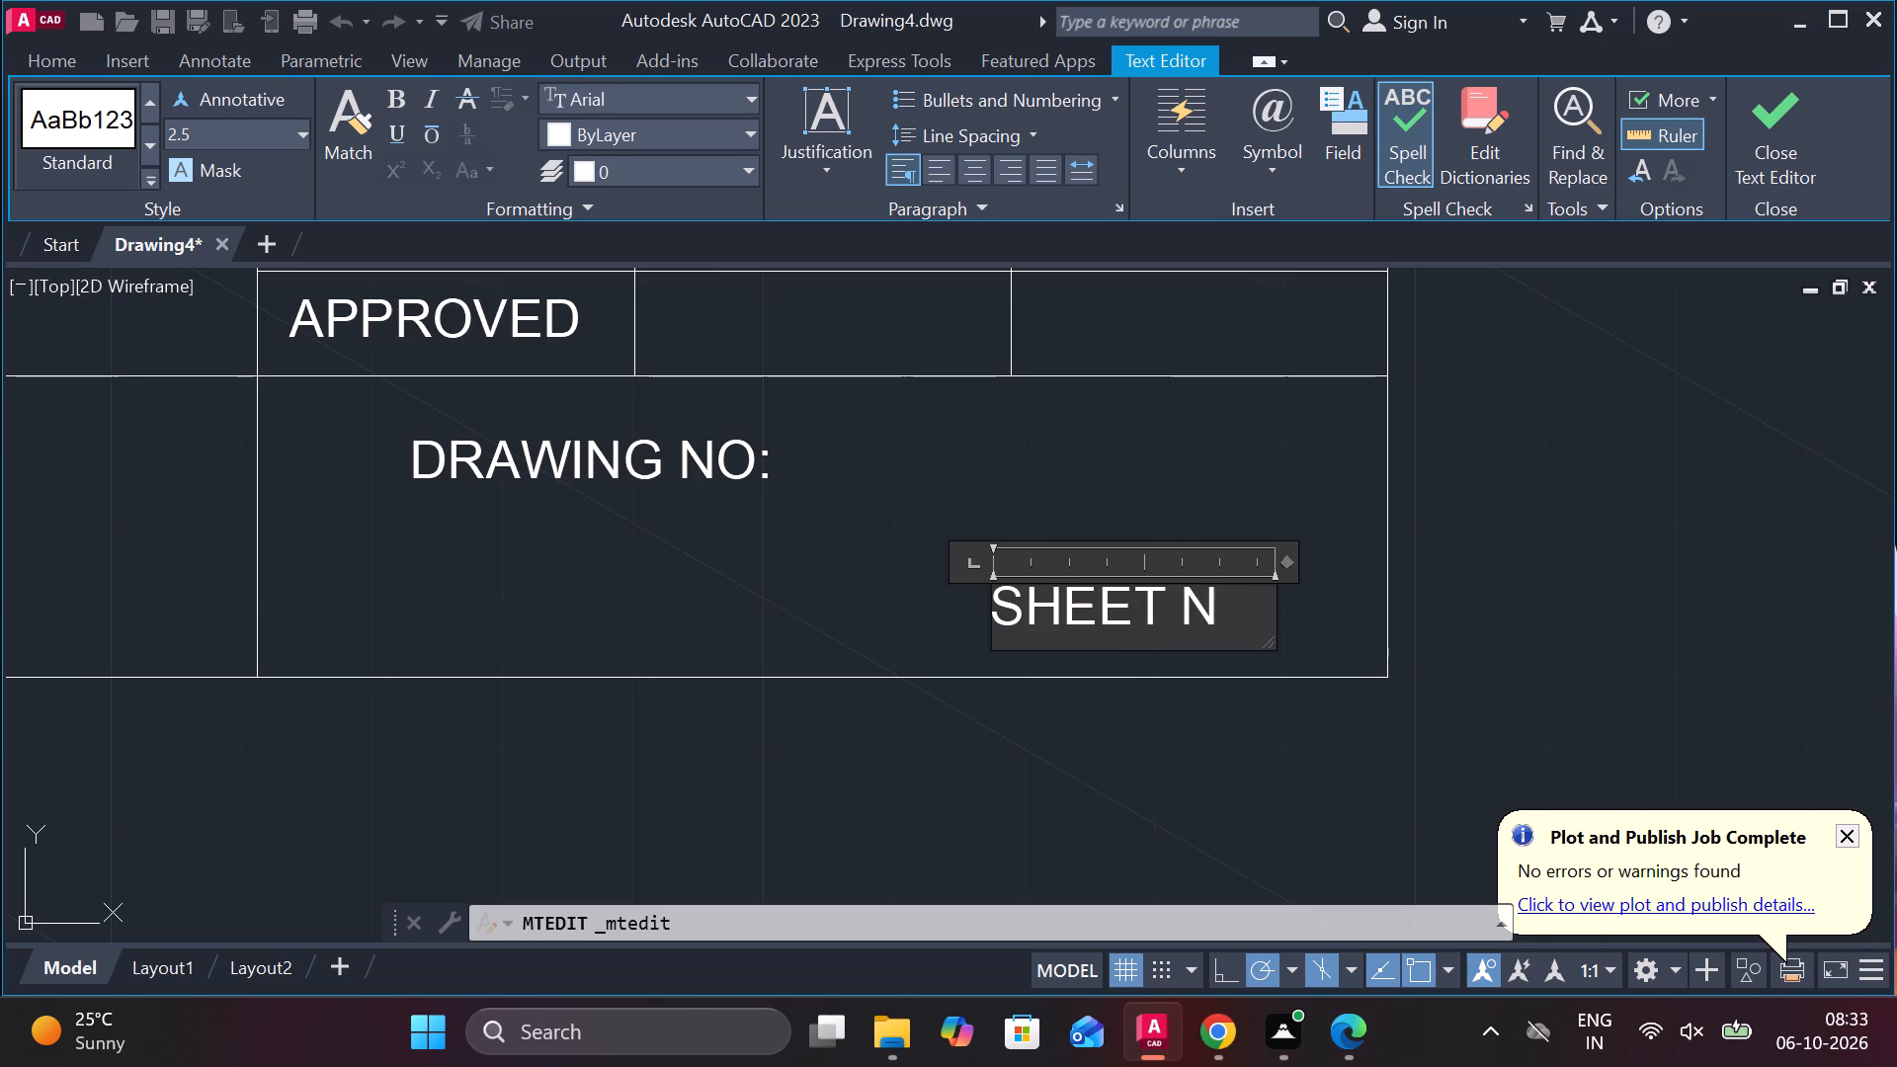
key(o)
key(shift+colon)
key(space)
text(1)
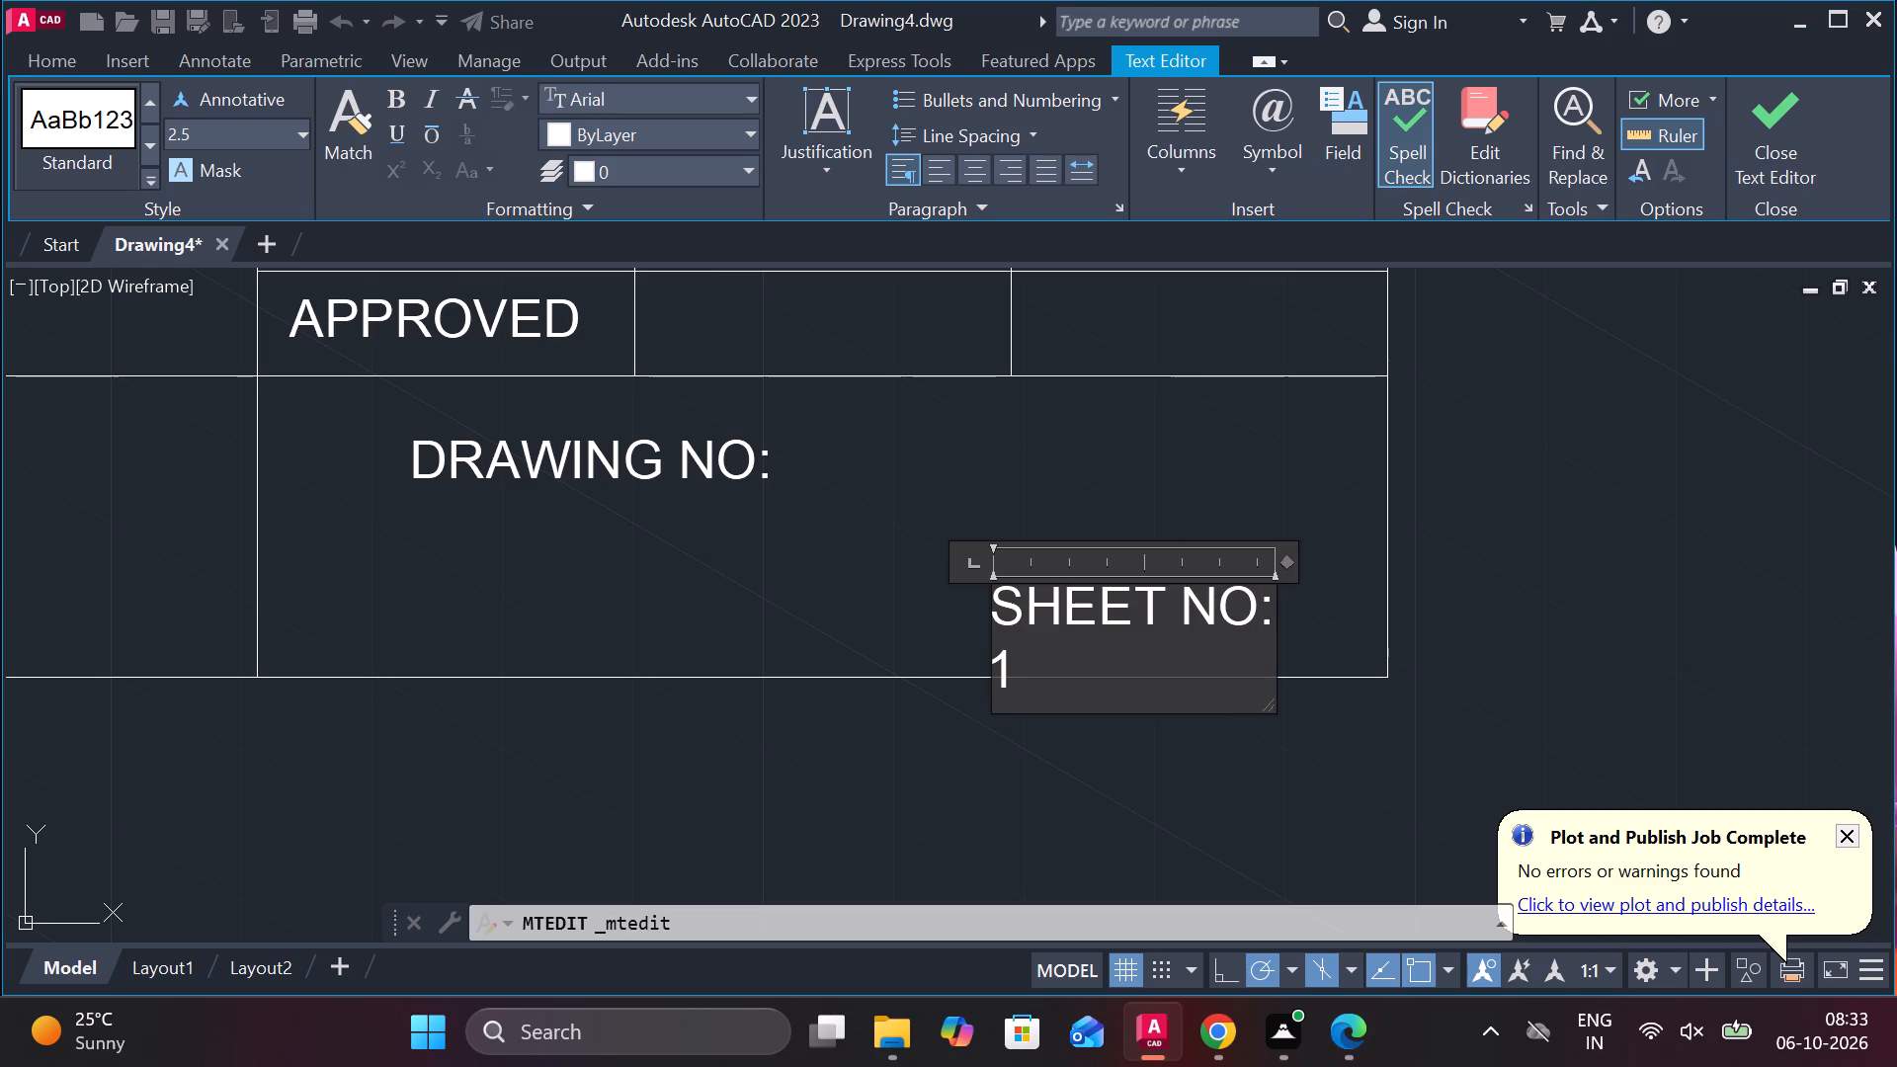
text(oF)
key(BackSpace)
key(f)
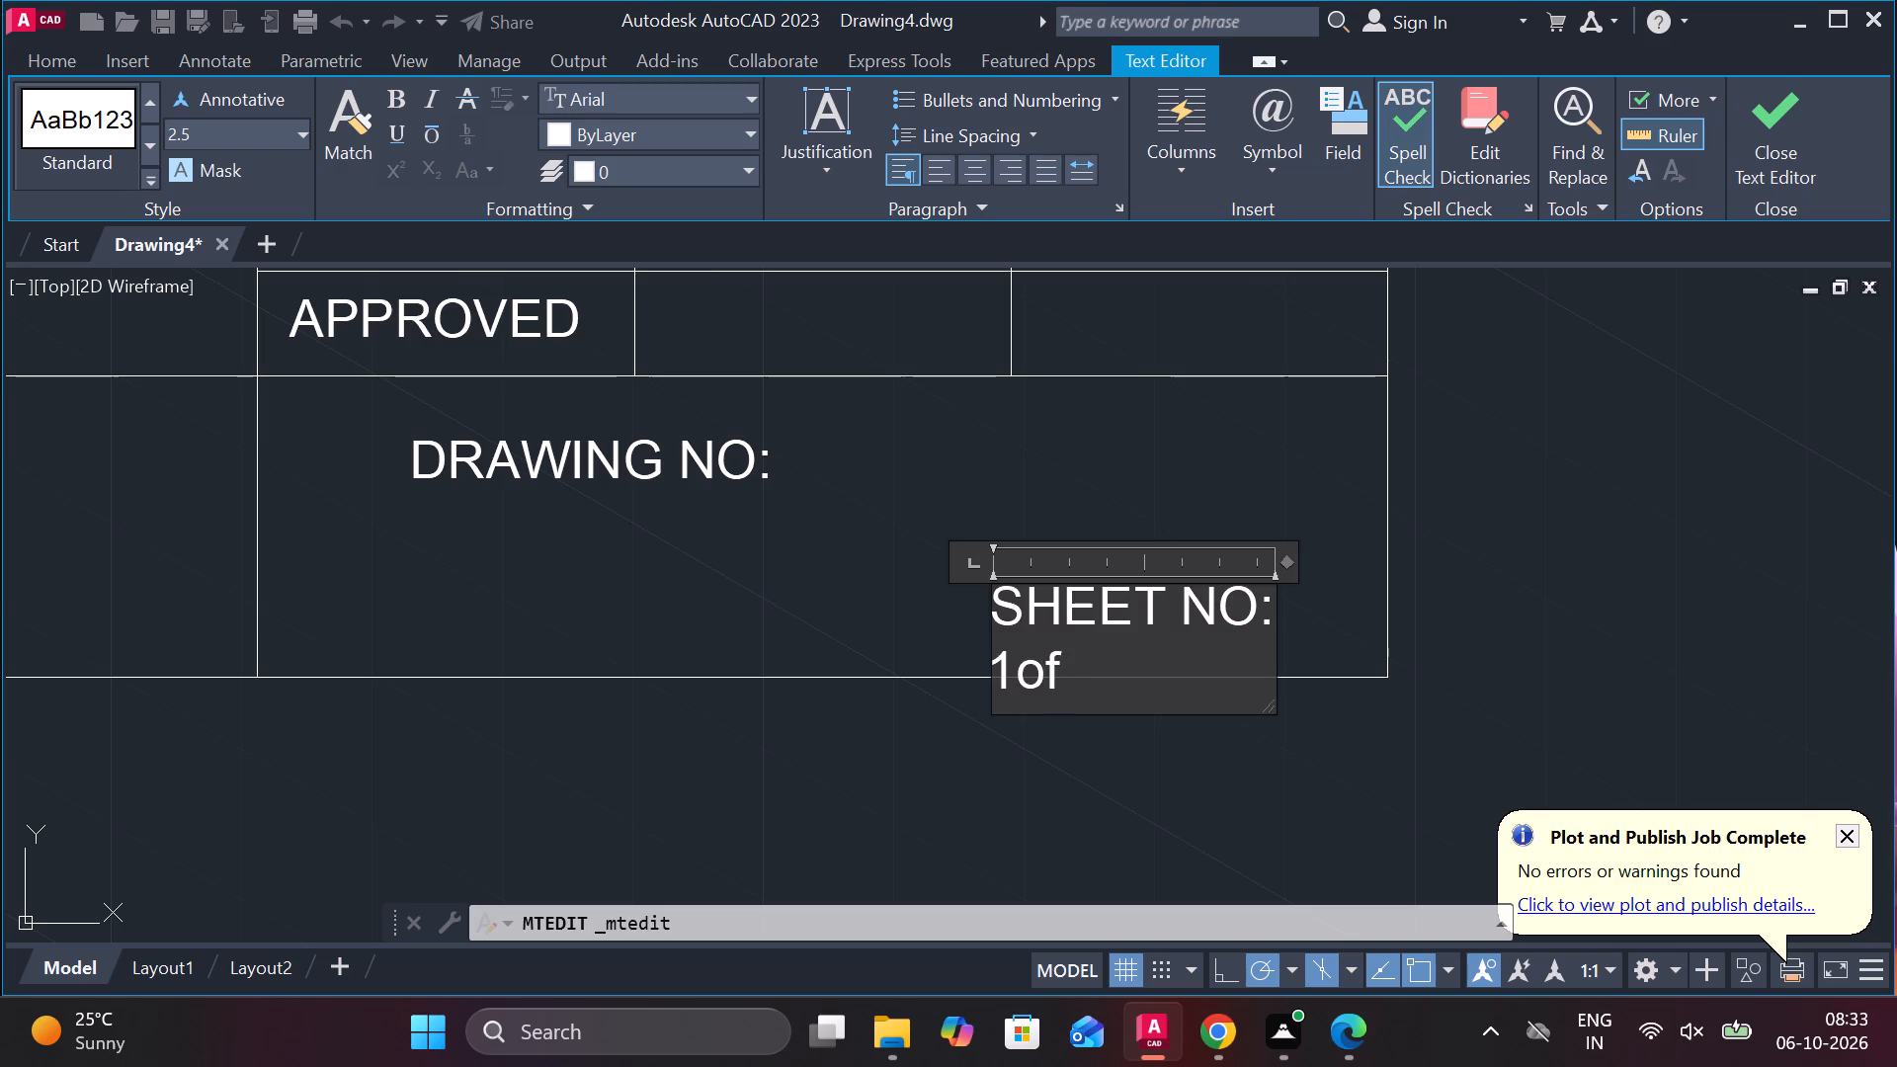
key(Left)
key(Left)
key(Left)
key(Left)
key(Right)
key(Right)
key(Right)
key(Right)
key(1)
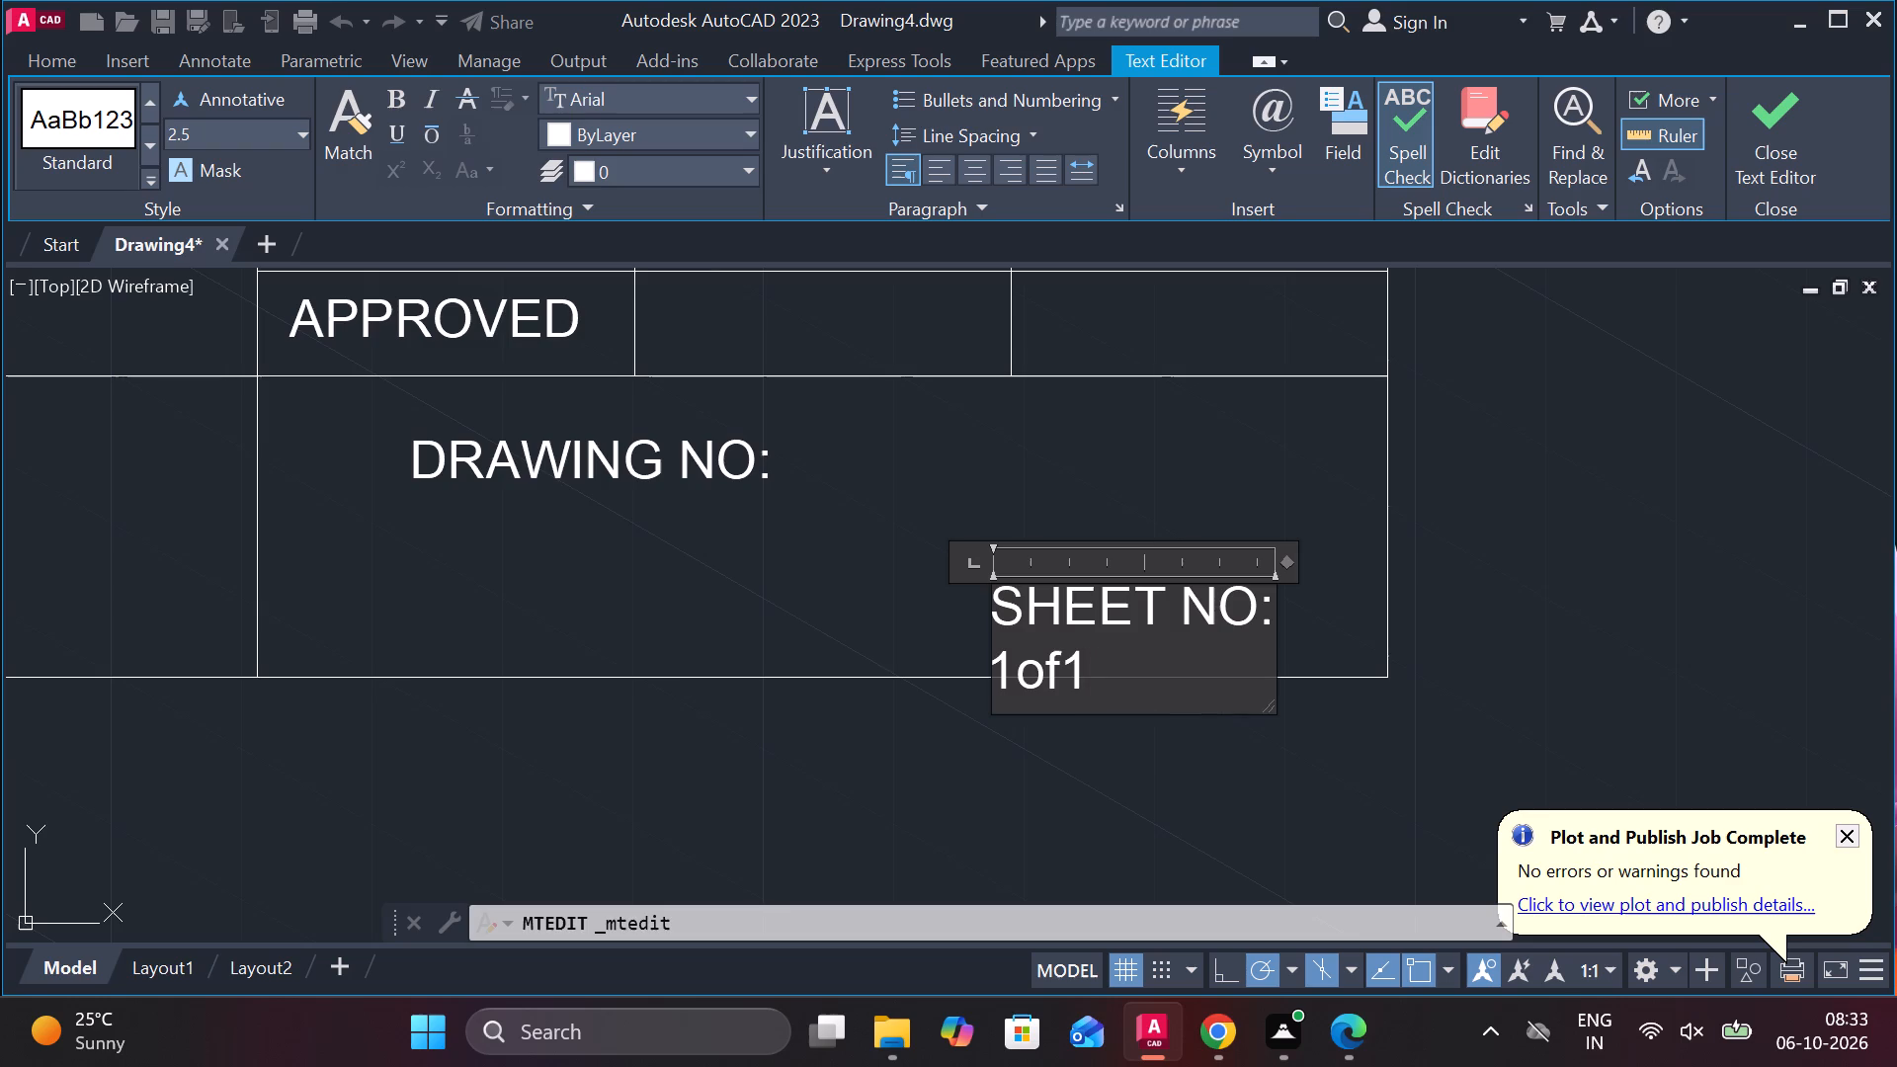
click(1759, 107)
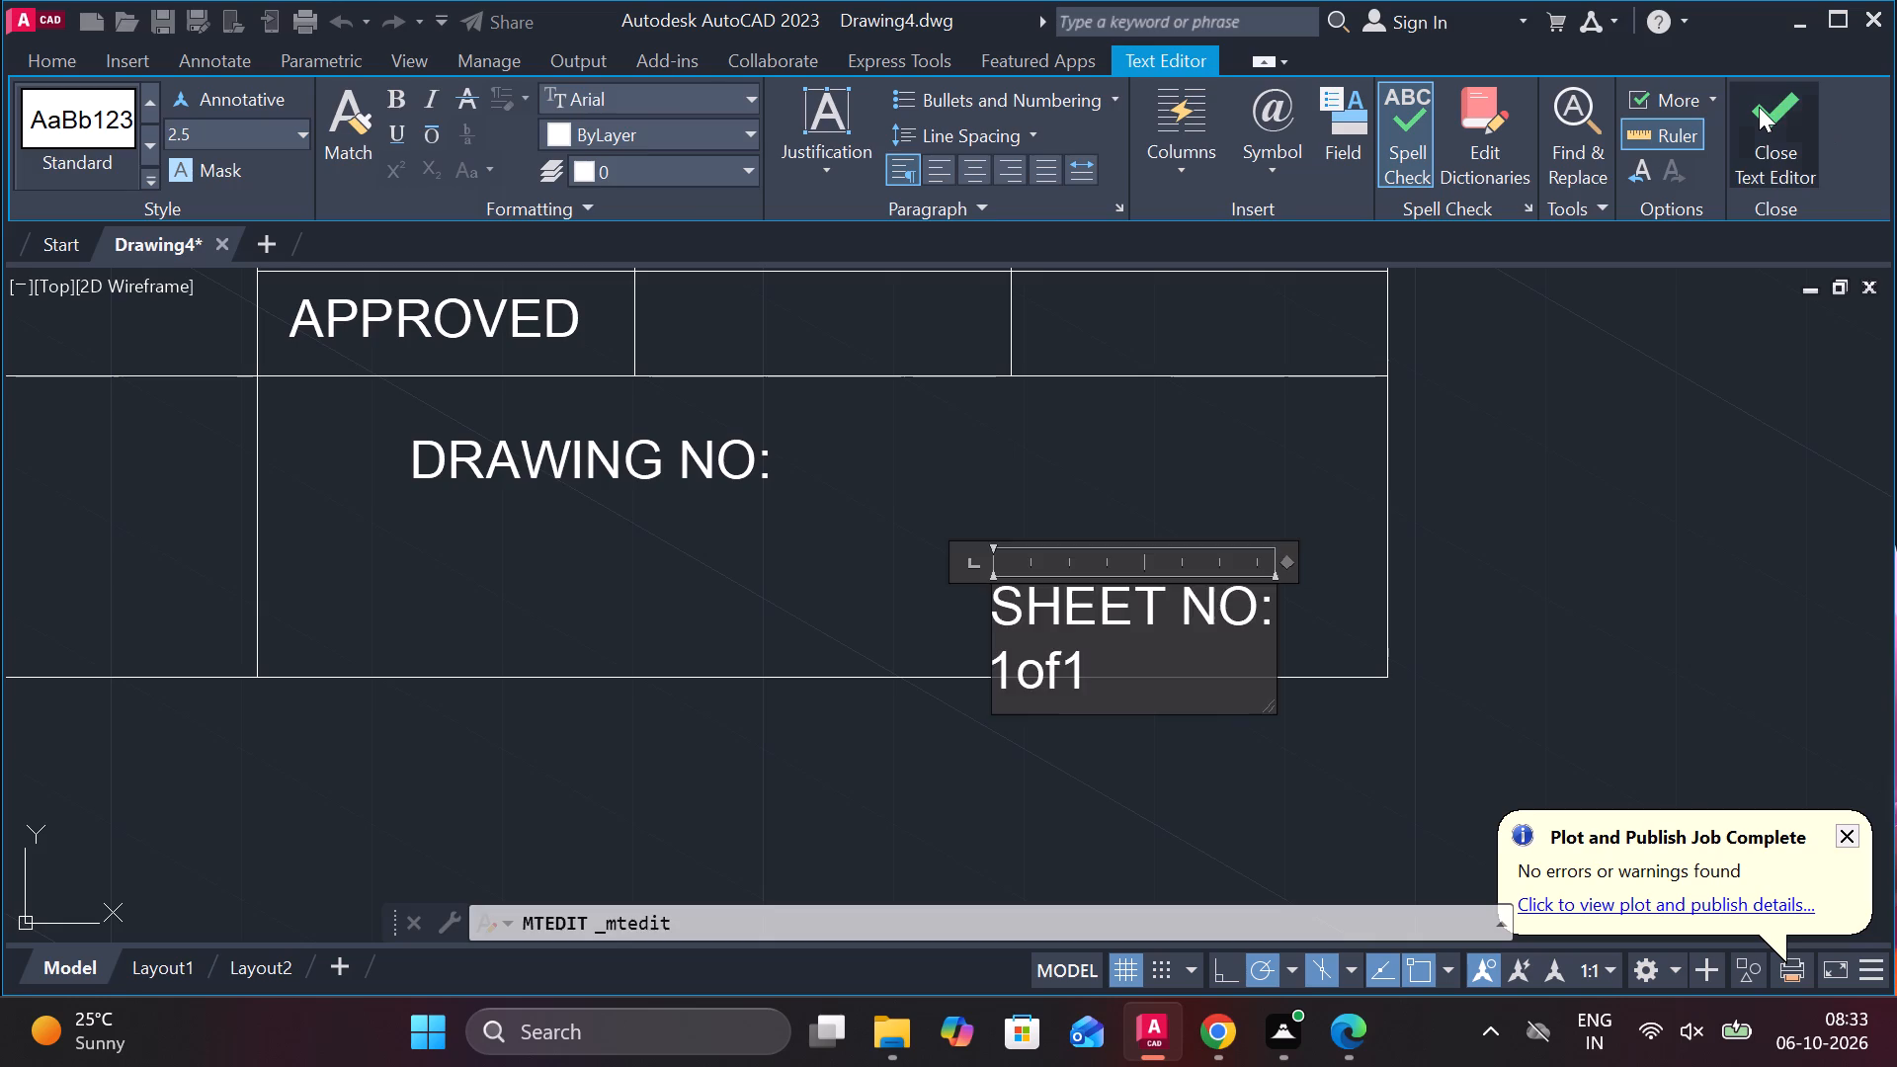
Widen the SHEET NO: 1of1 text box so the text fits on one line.
double_click(1074, 607)
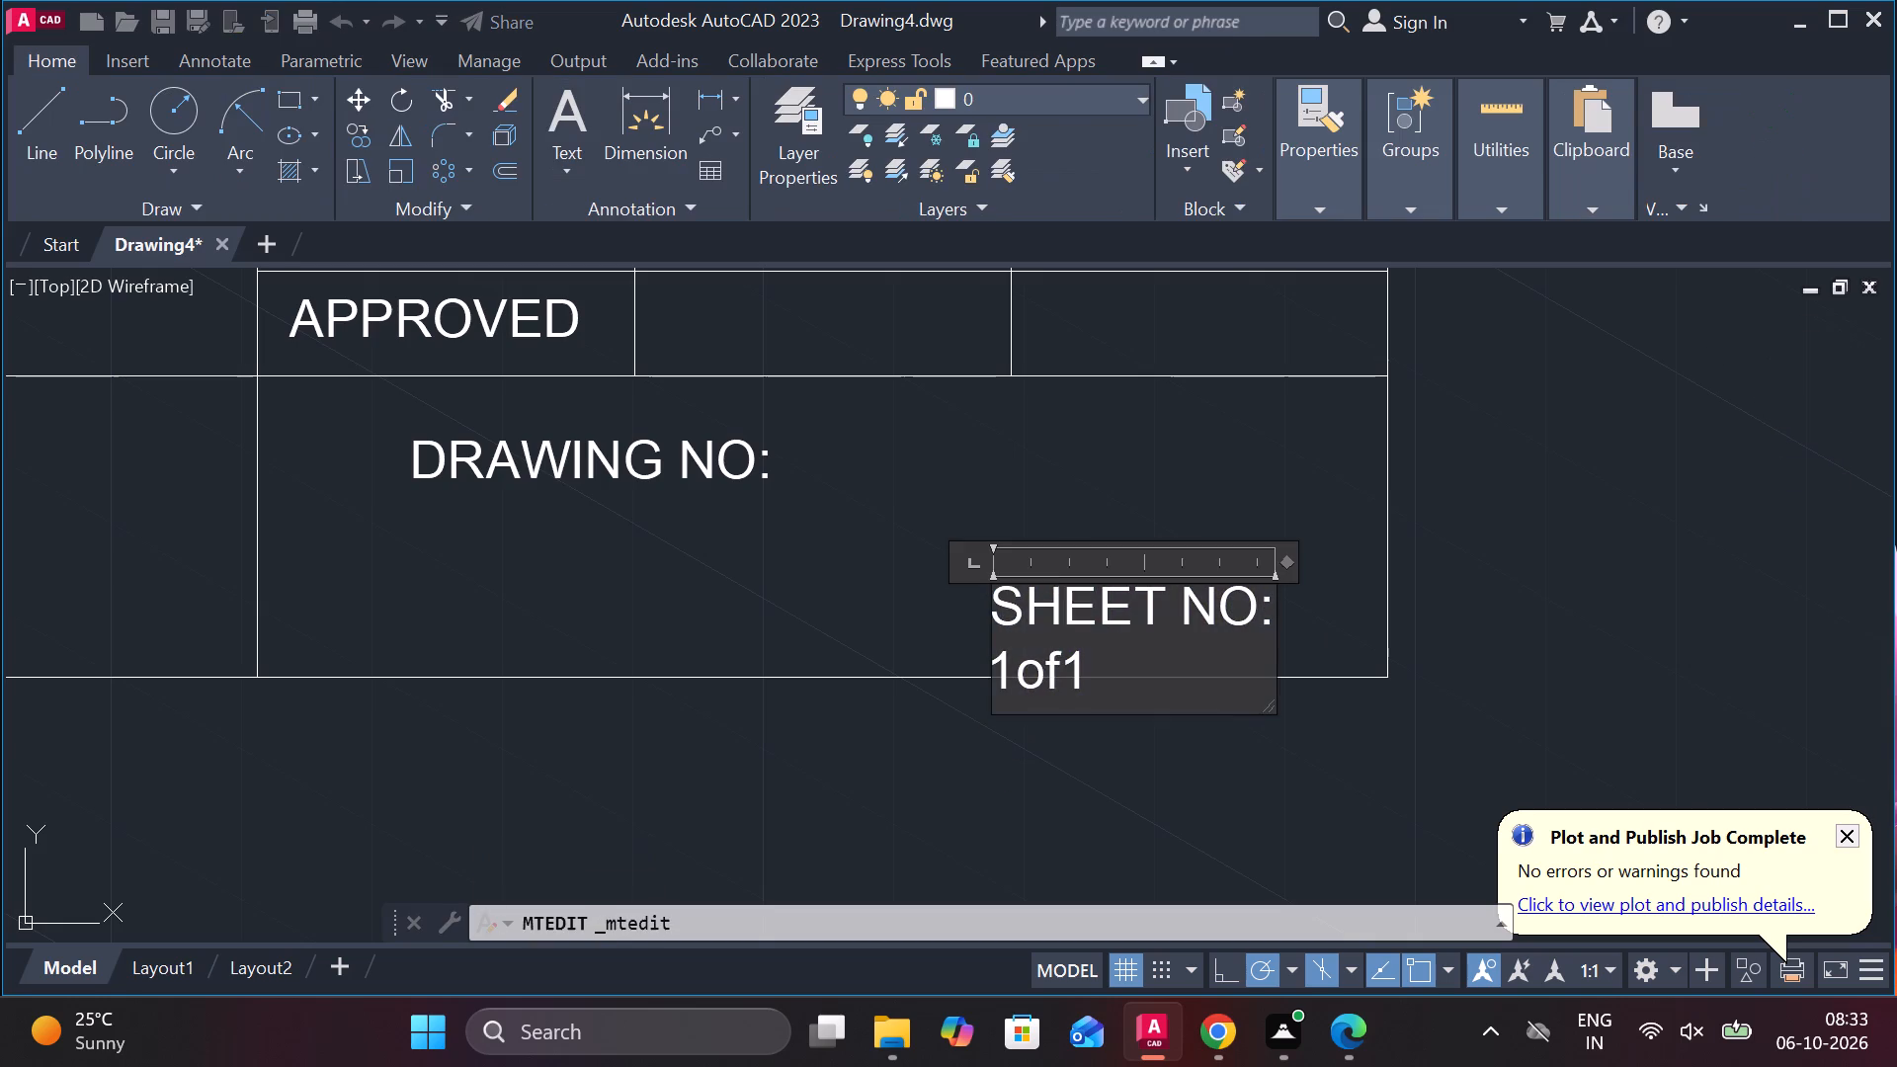
drag(1274, 623, 1412, 596)
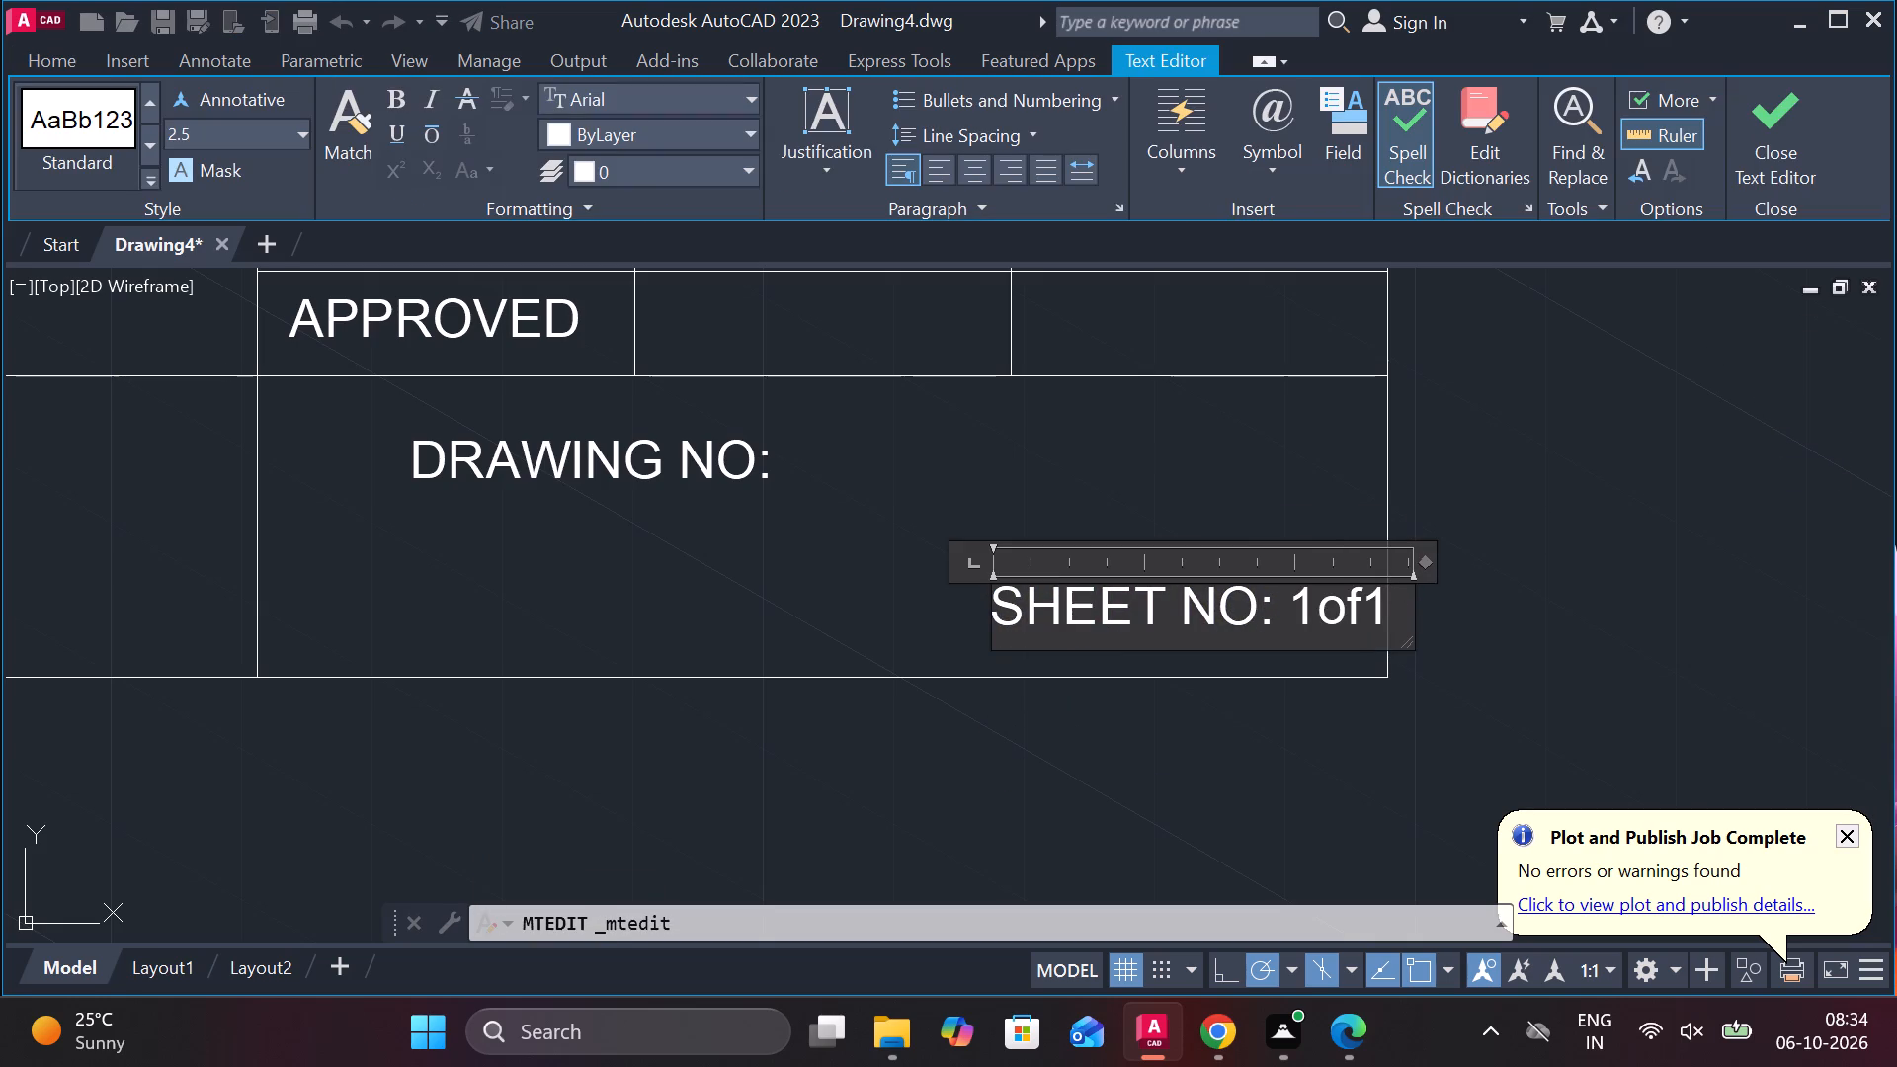
click(1790, 141)
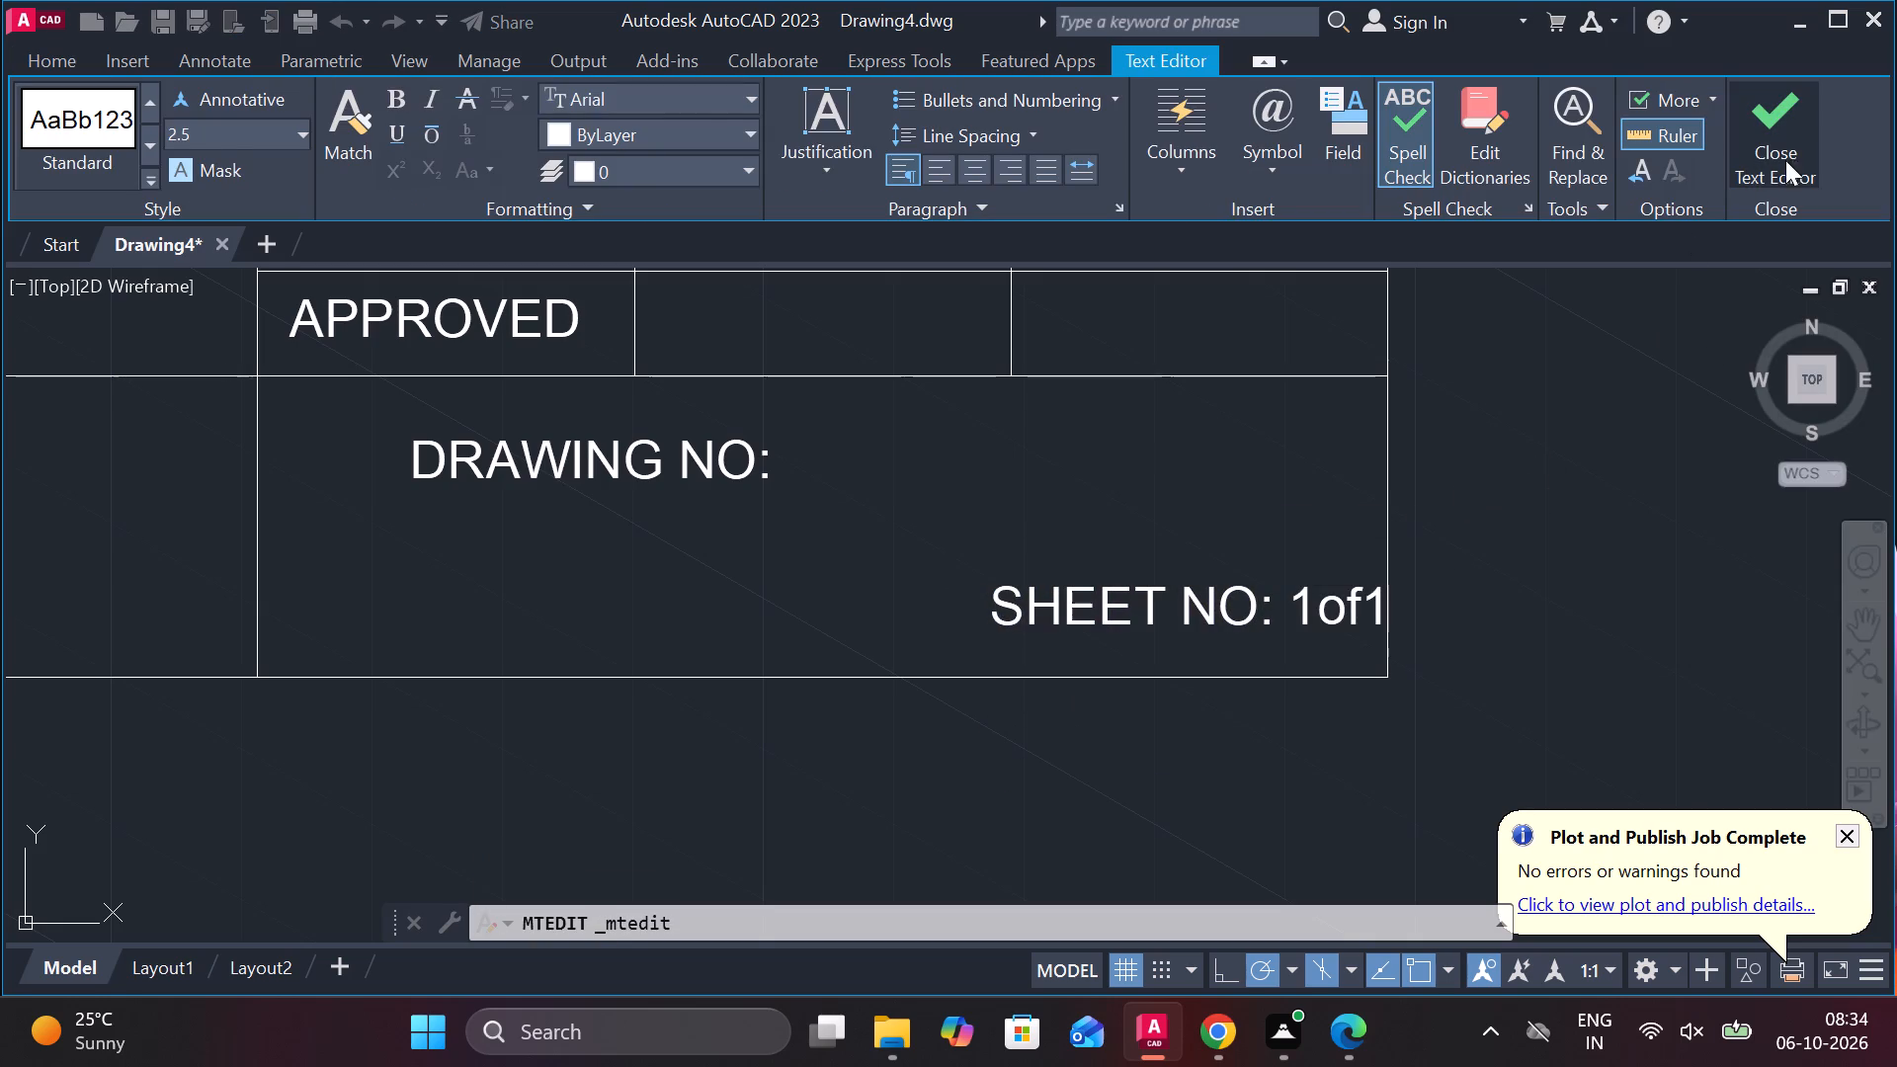
Move the SHEET NO: 1of1 text slightly left, clear of the title block's right border.
click(1161, 620)
click(1162, 604)
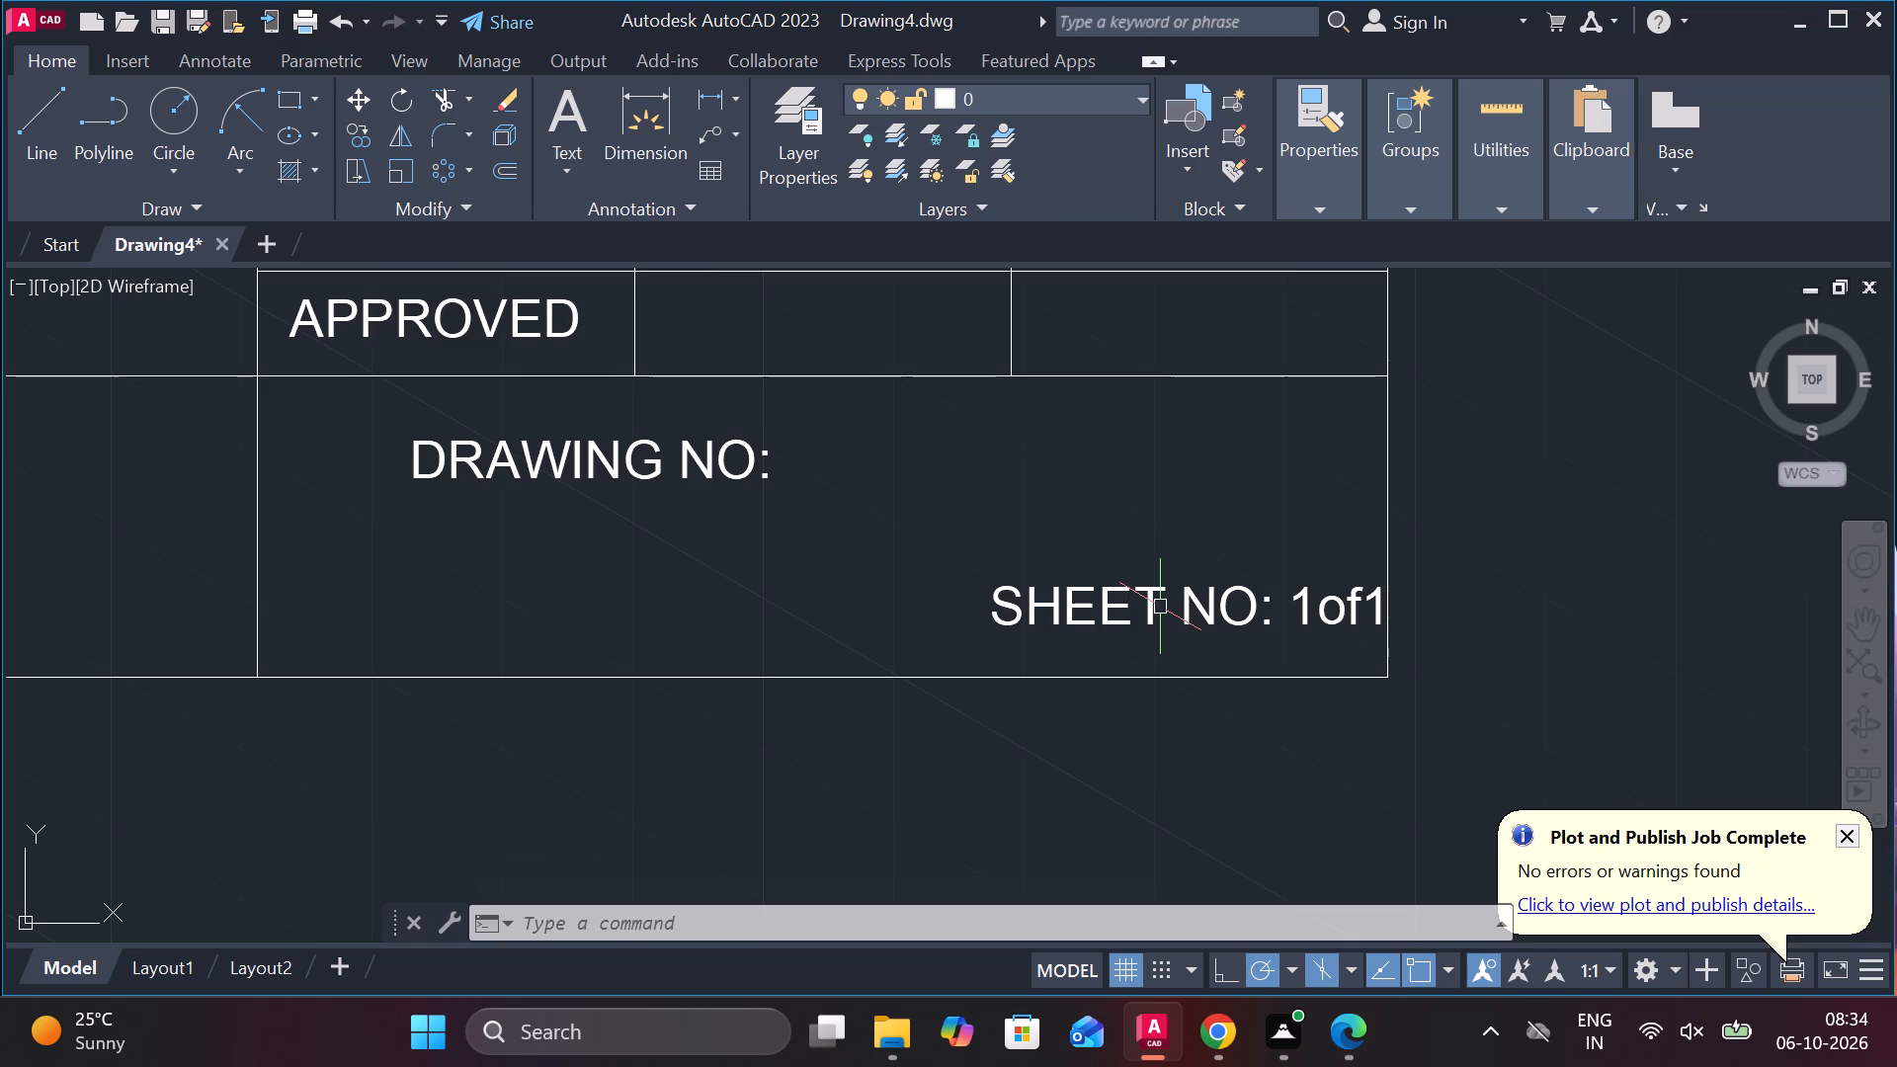
click(1219, 611)
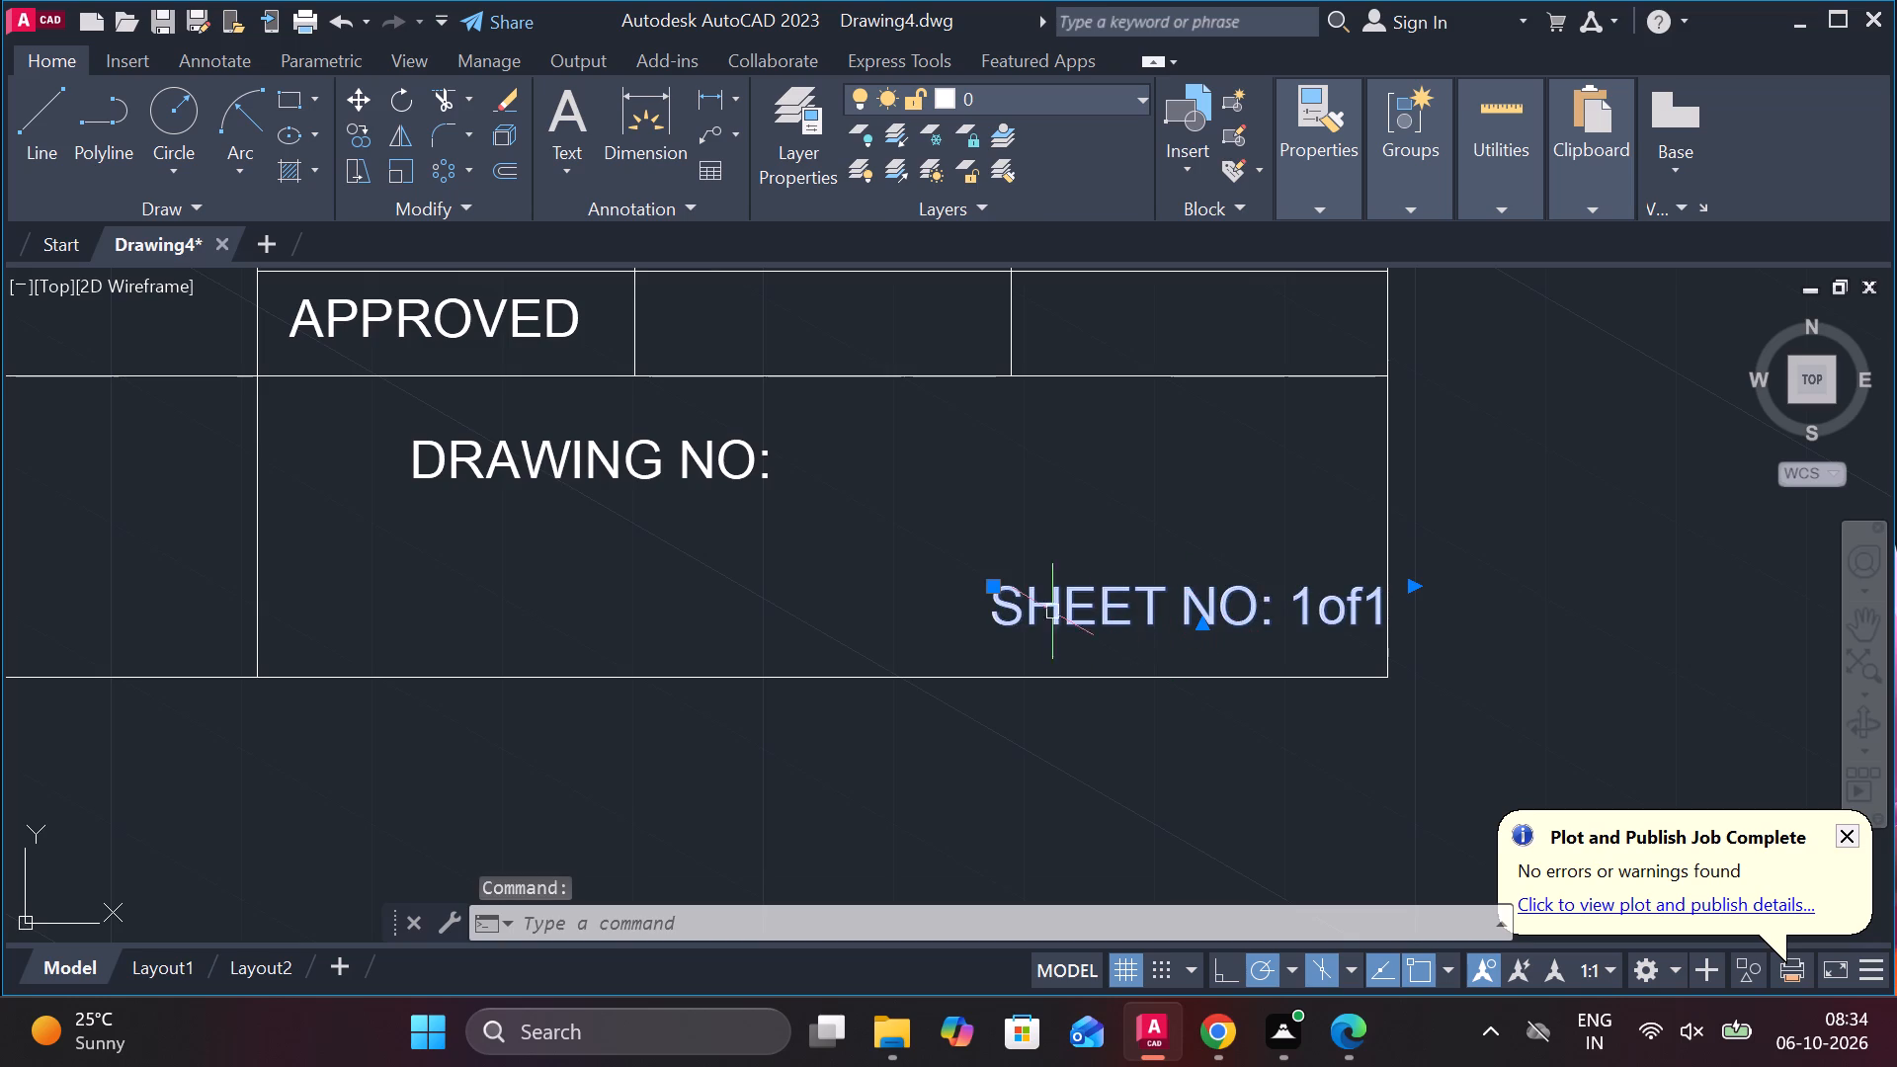
click(991, 589)
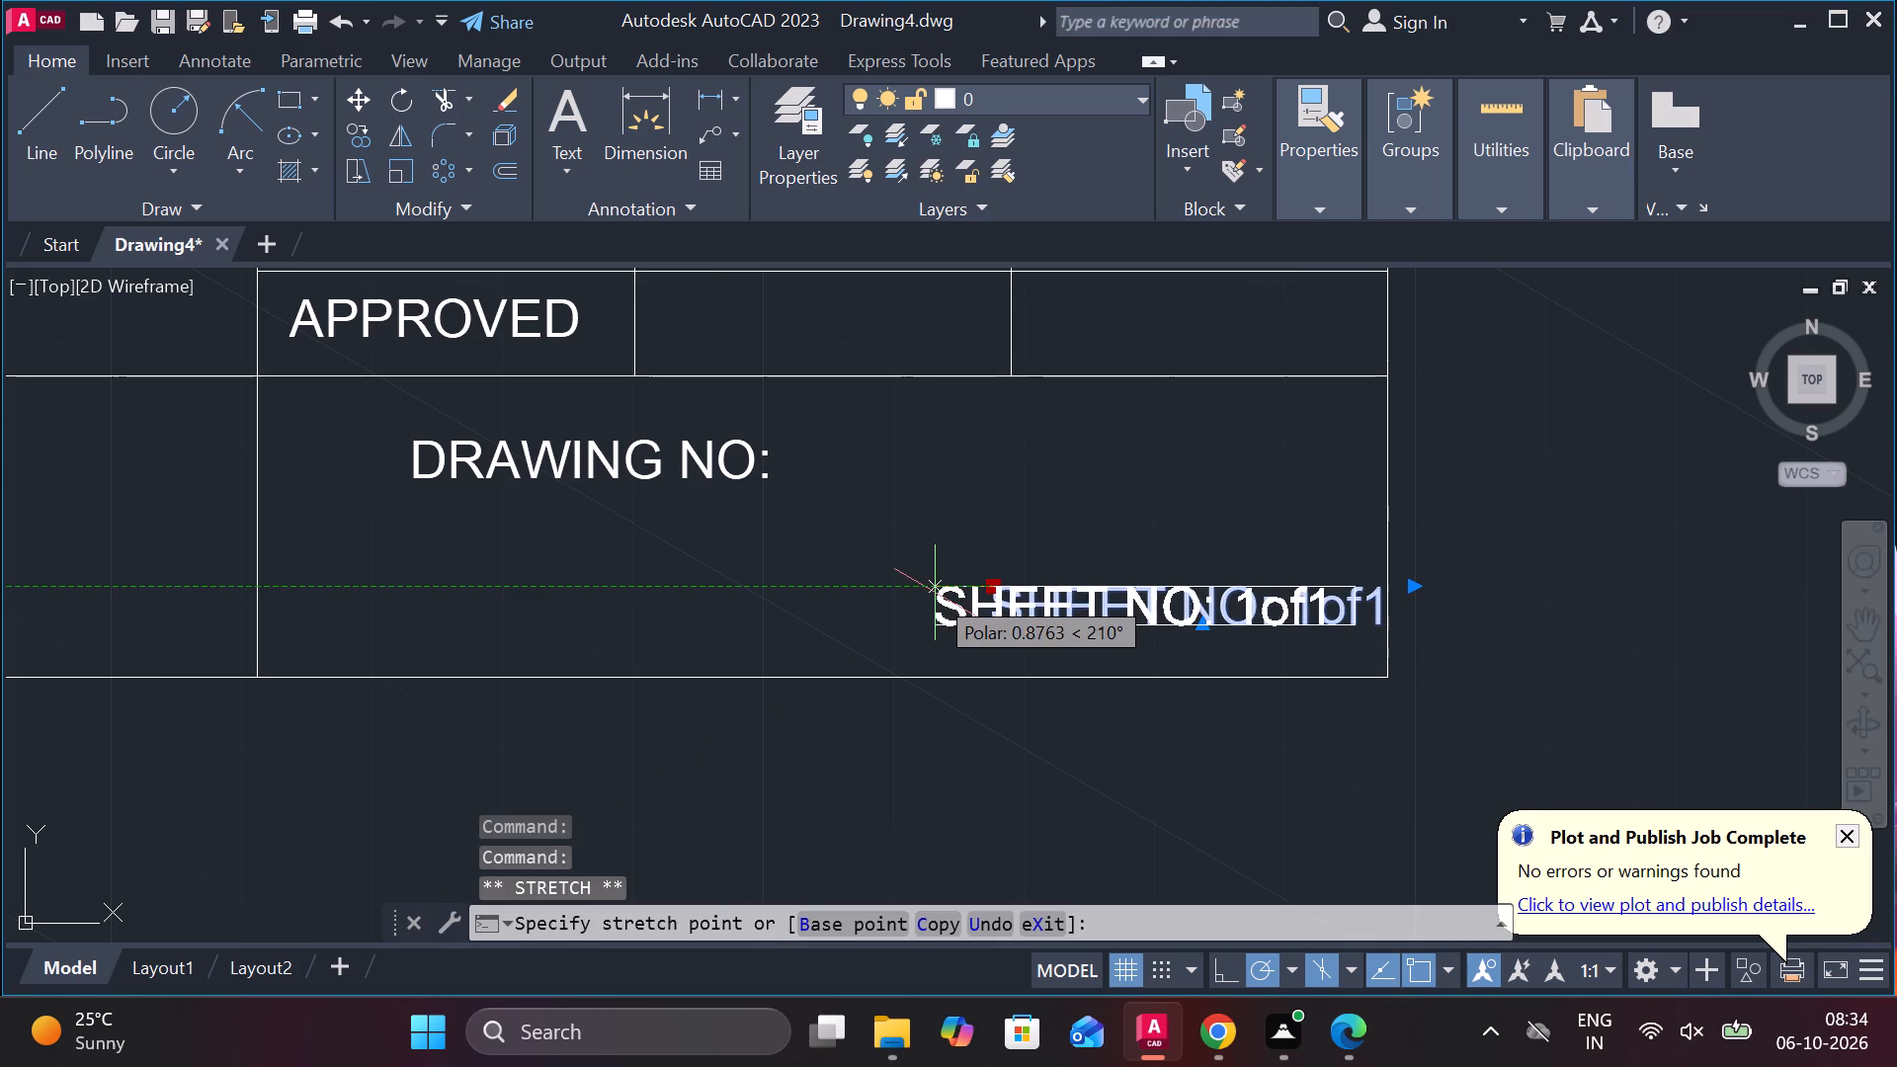
click(929, 600)
scroll(1019, 524, down, 1)
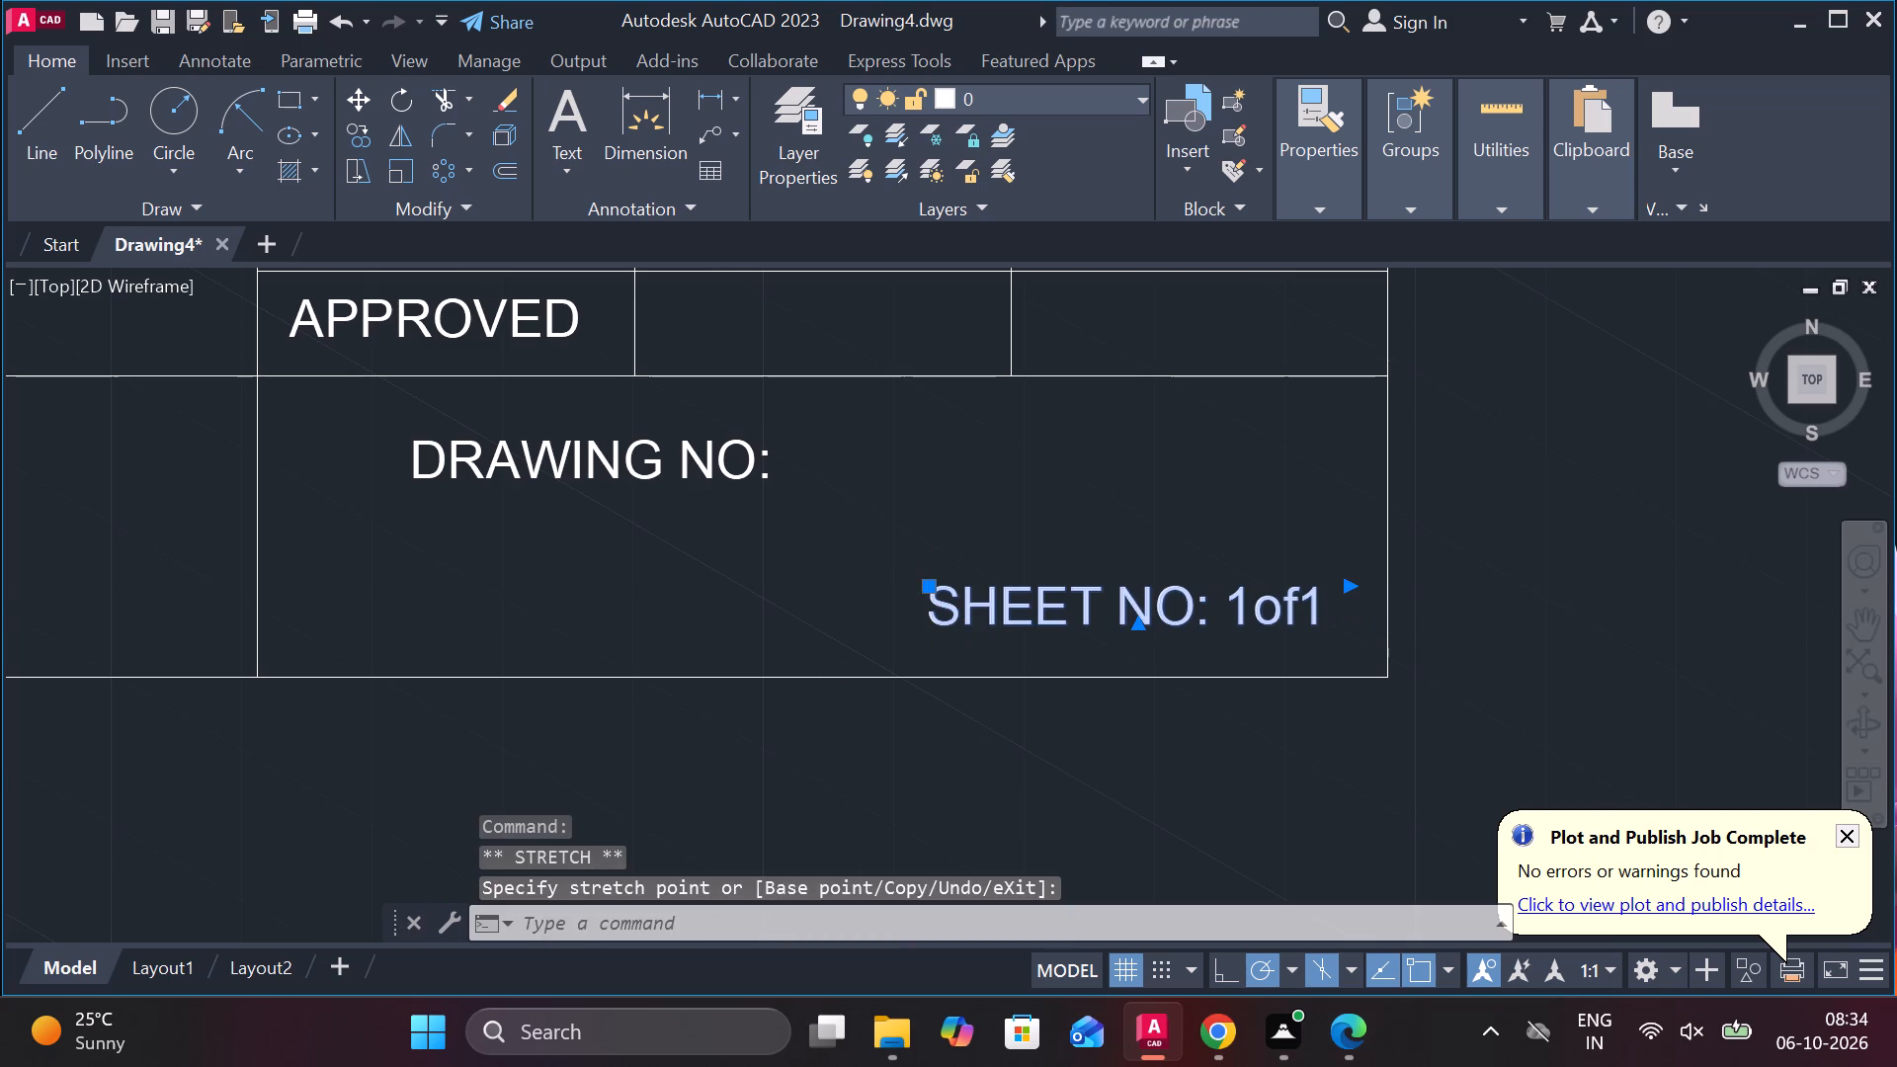
scroll(1019, 524, down, 3)
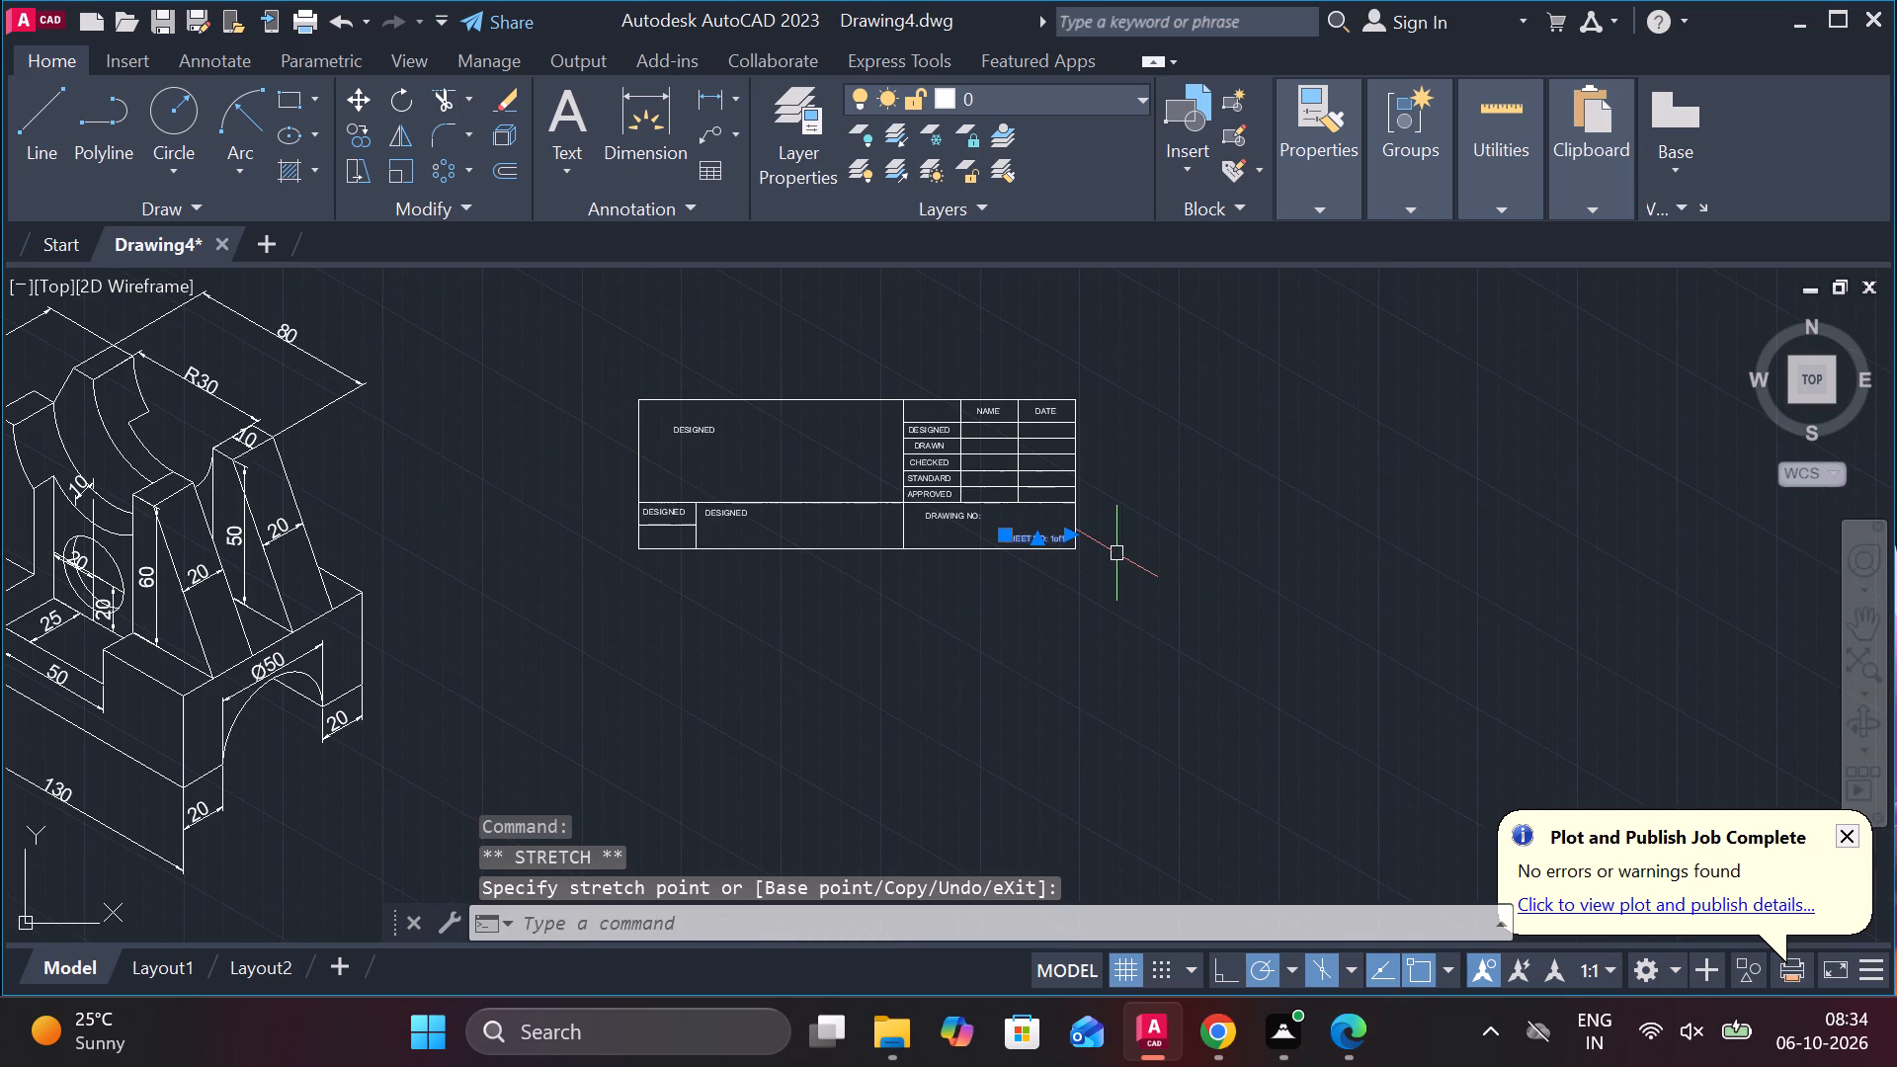
scroll(1117, 554, down, 1)
scroll(1010, 674, up, 1)
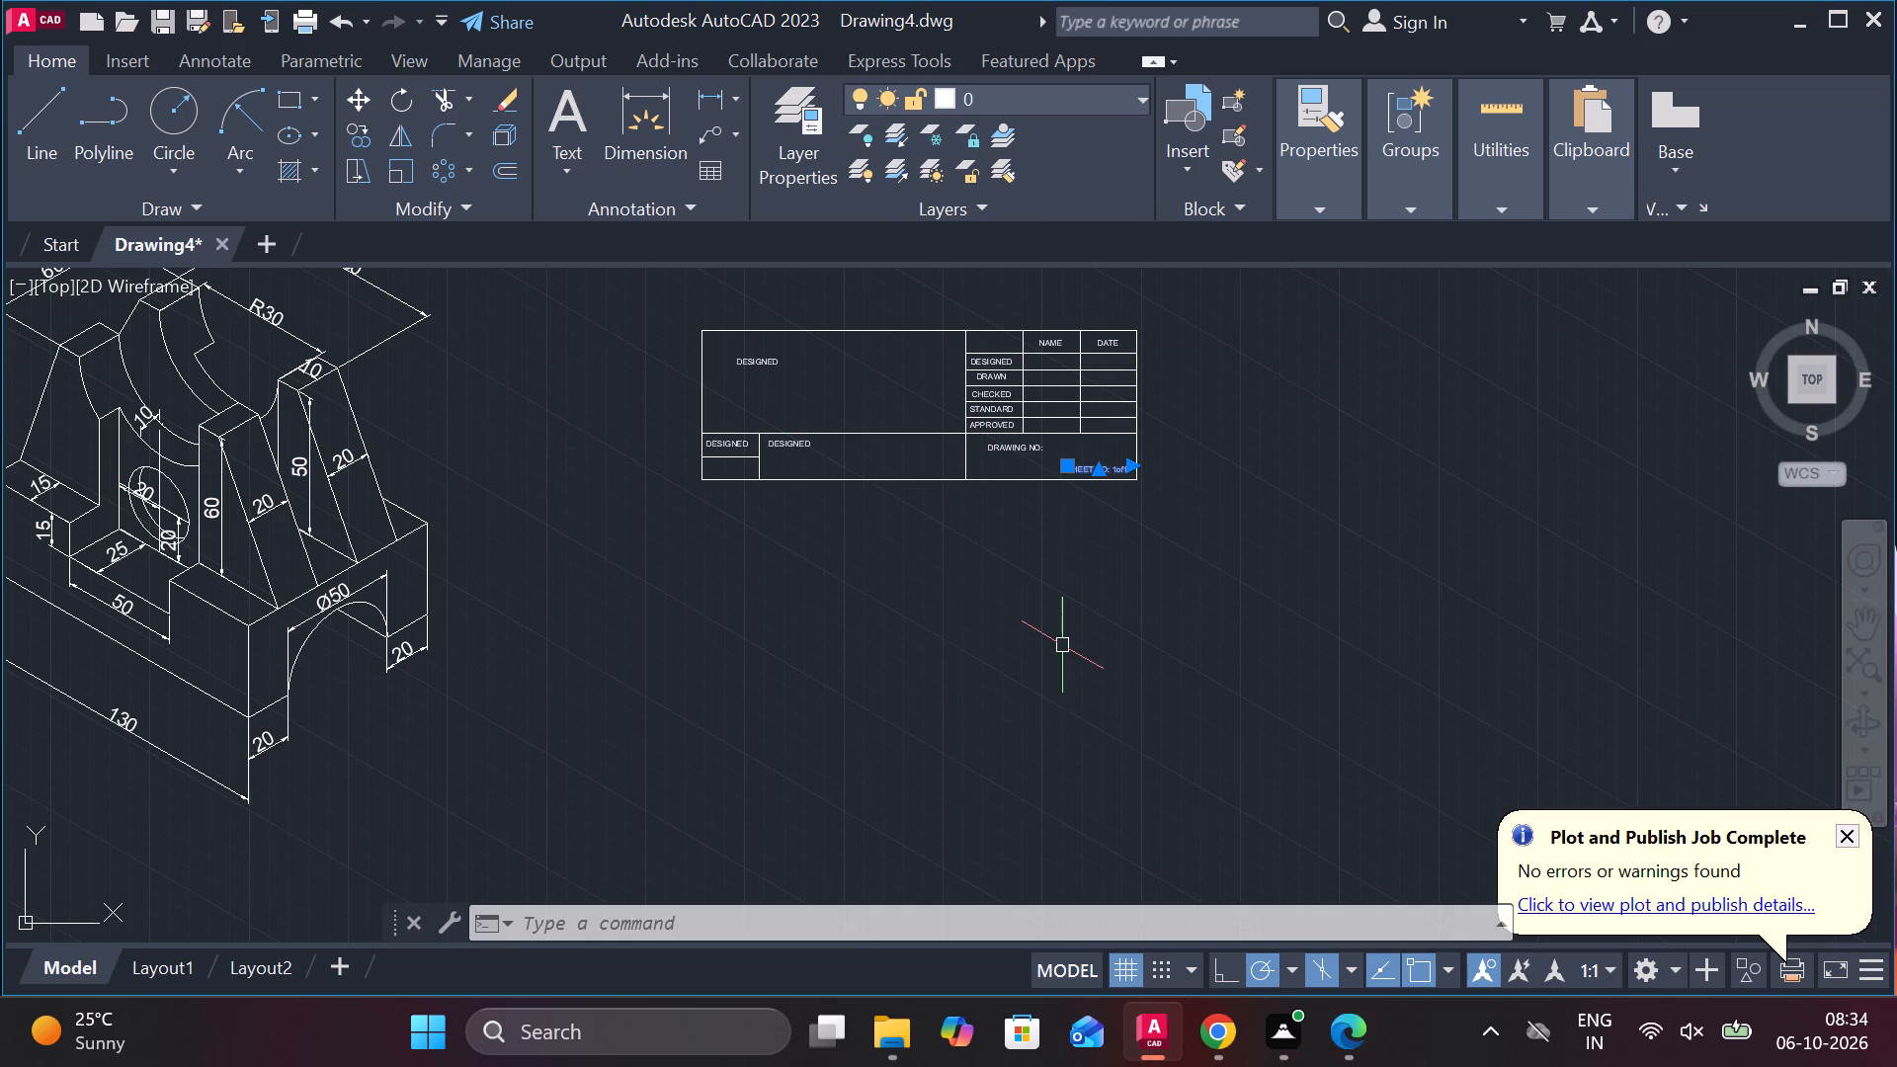
key(Escape)
Replace the DESIGNED text in the small cell at the title block's lower-left with SCALE 1:`1.
scroll(935, 498, up, 2)
middle_drag(939, 498, 1004, 623)
middle_drag(801, 422, 948, 537)
double_click(638, 607)
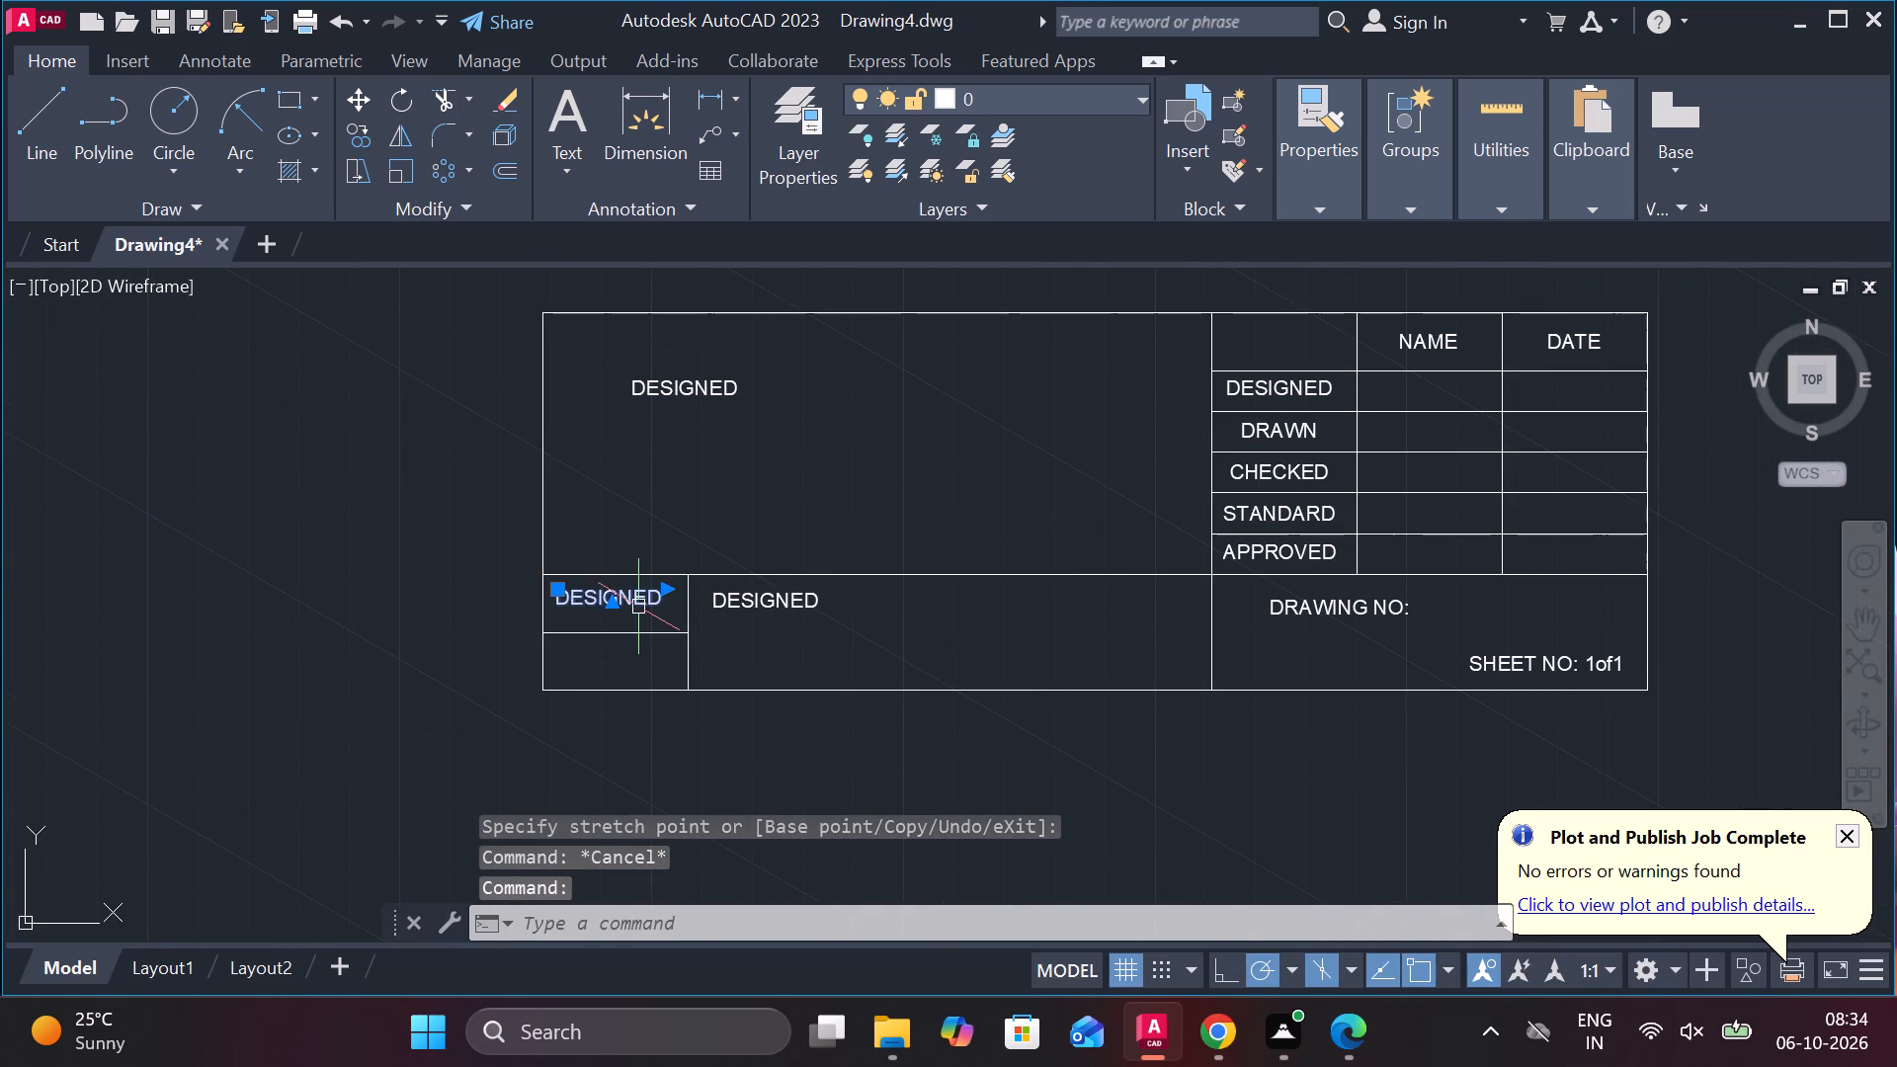
click(657, 593)
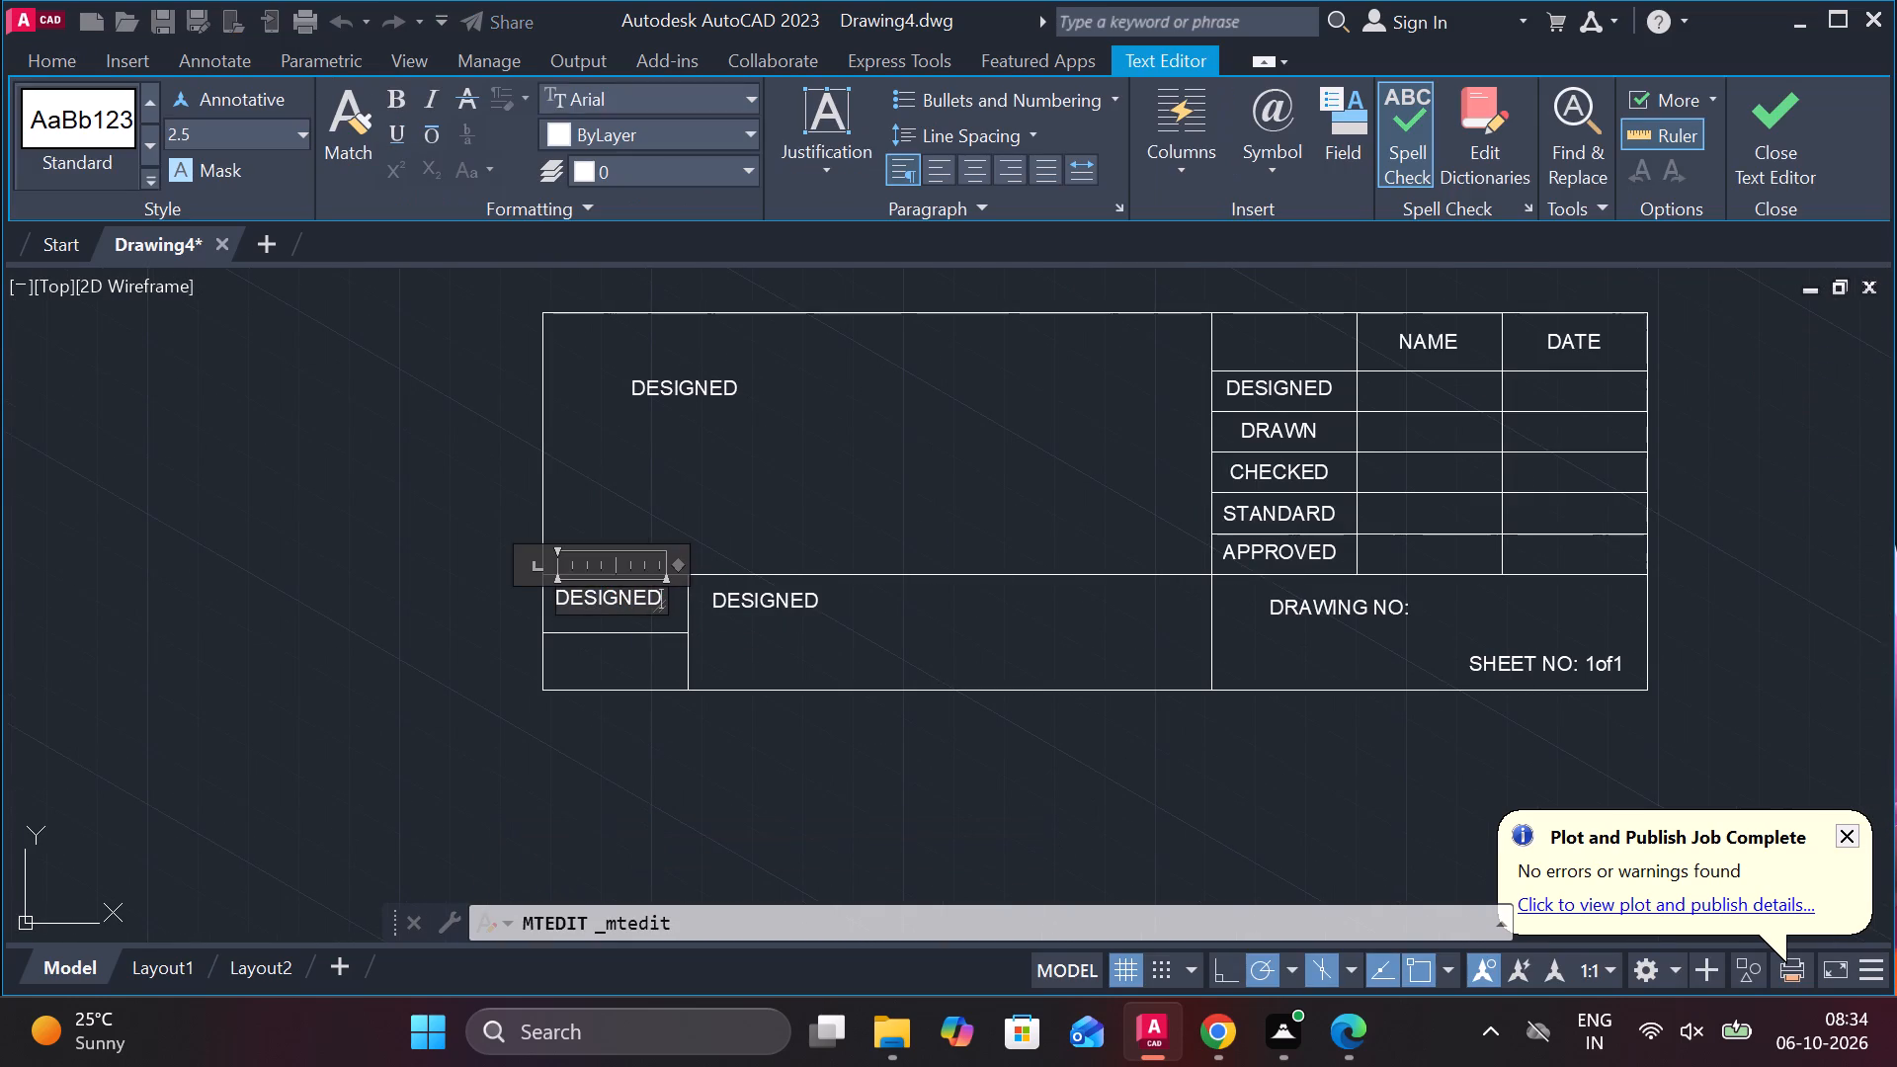
key(BackSpace)
key(BackSpace)
key(BackSpace)
key(BackSpace)
key(BackSpace)
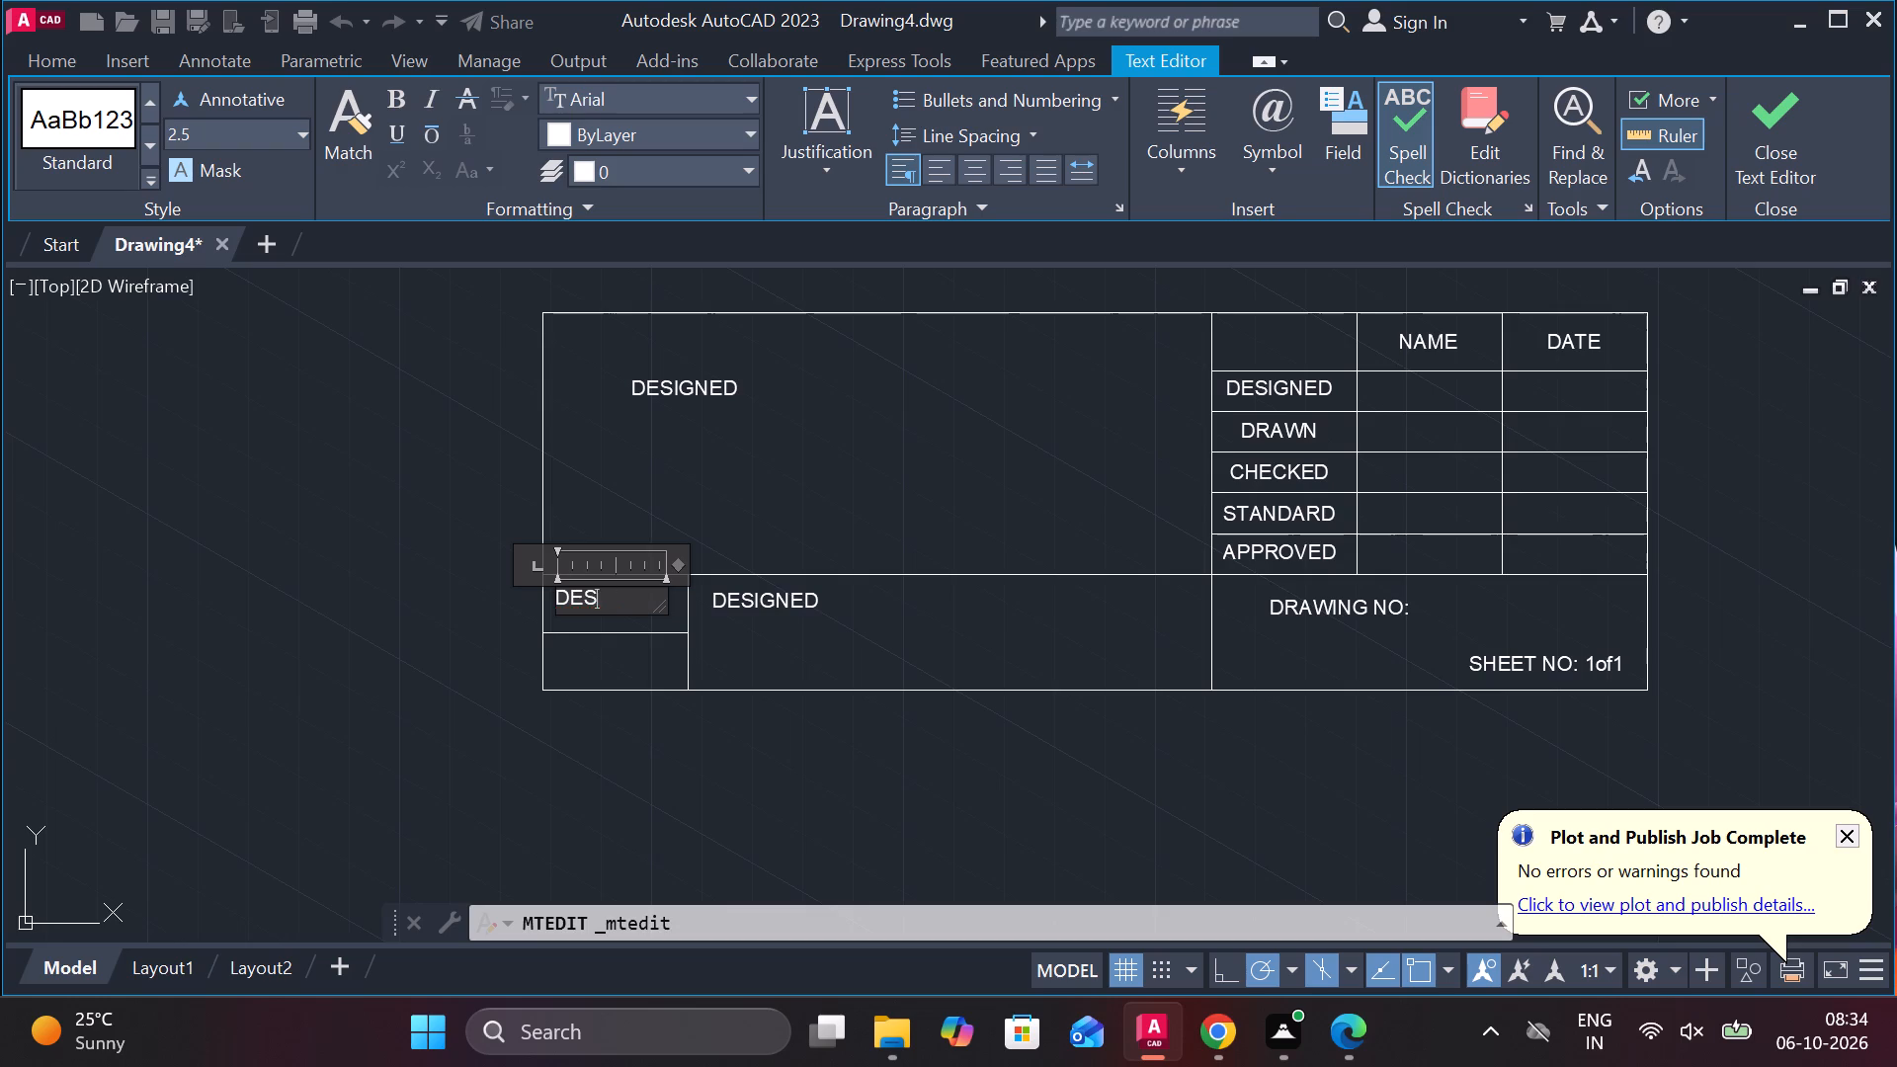
key(BackSpace)
key(BackSpace)
key(BackSpace)
key(s)
key(BackSpace)
text(SCA;E)
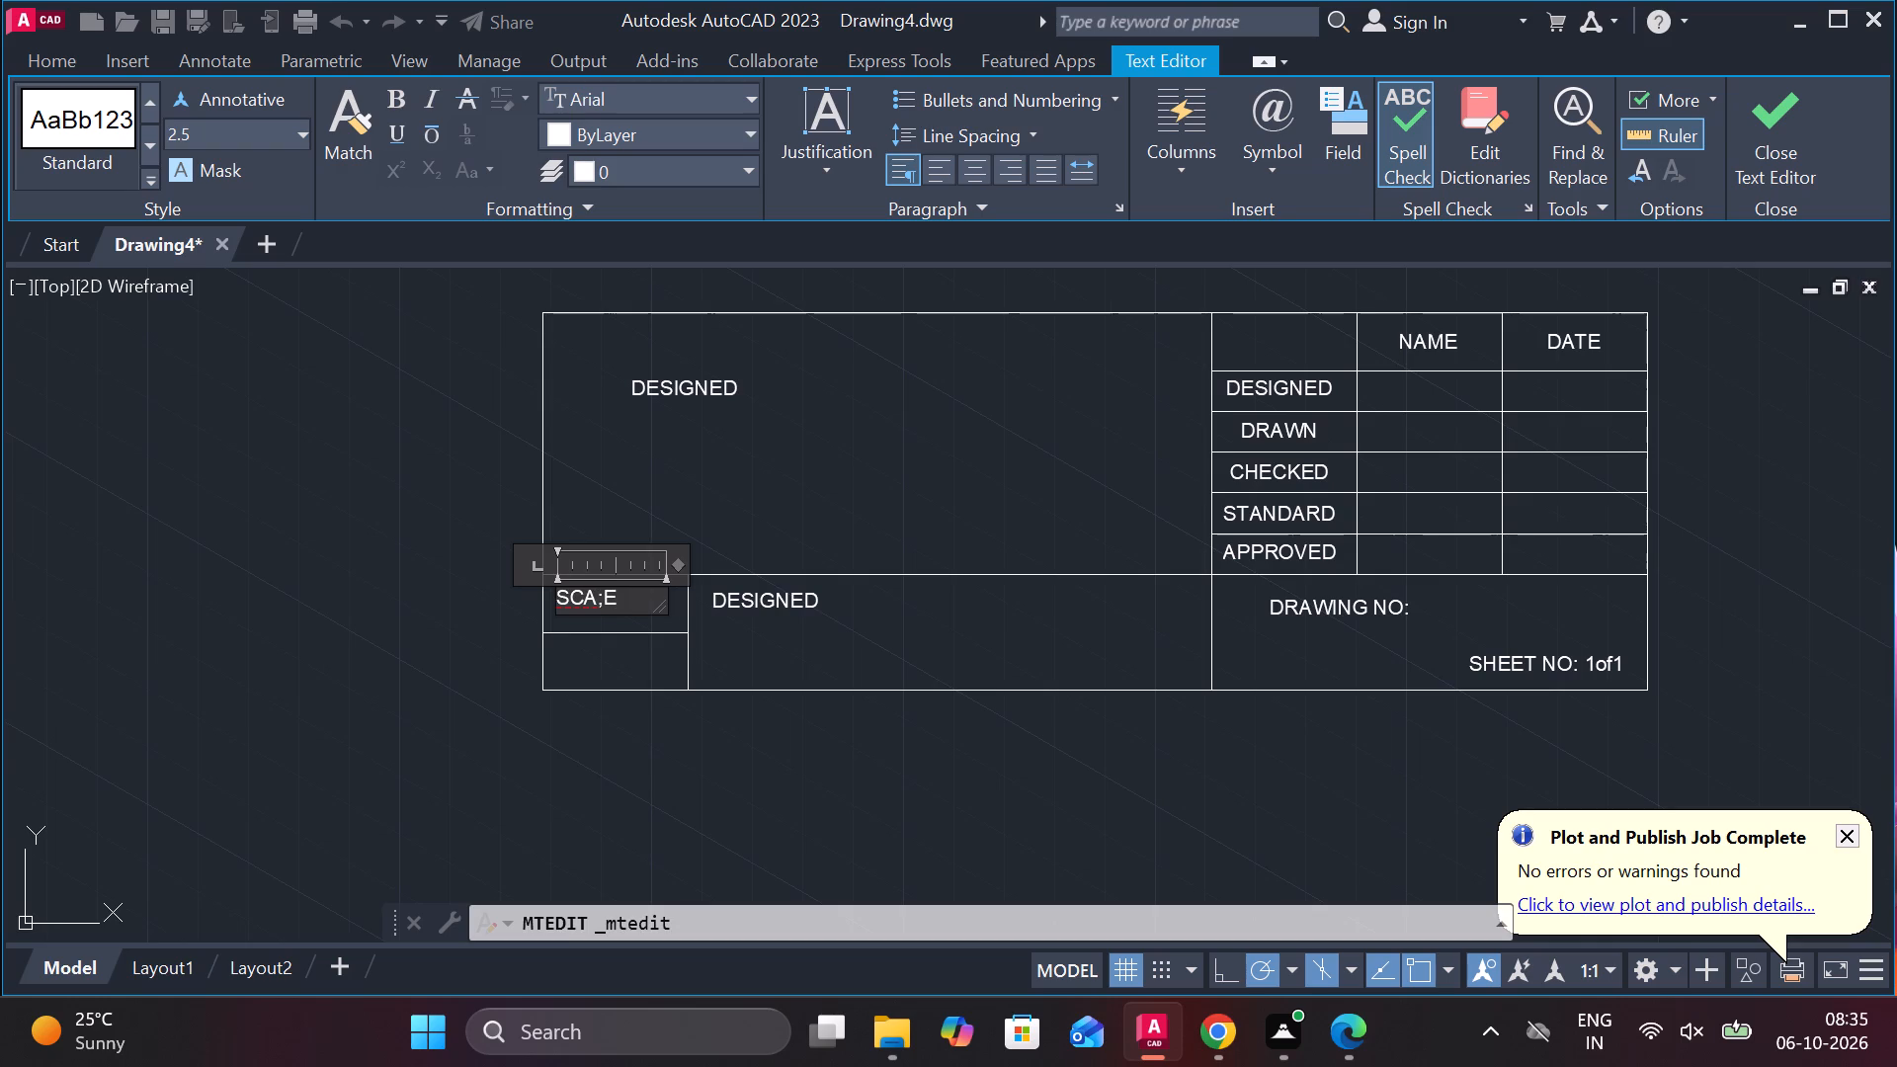
key(BackSpace)
key(BackSpace)
text(LE)
key(space)
key(1)
text(:`1)
click(1822, 147)
click(1793, 145)
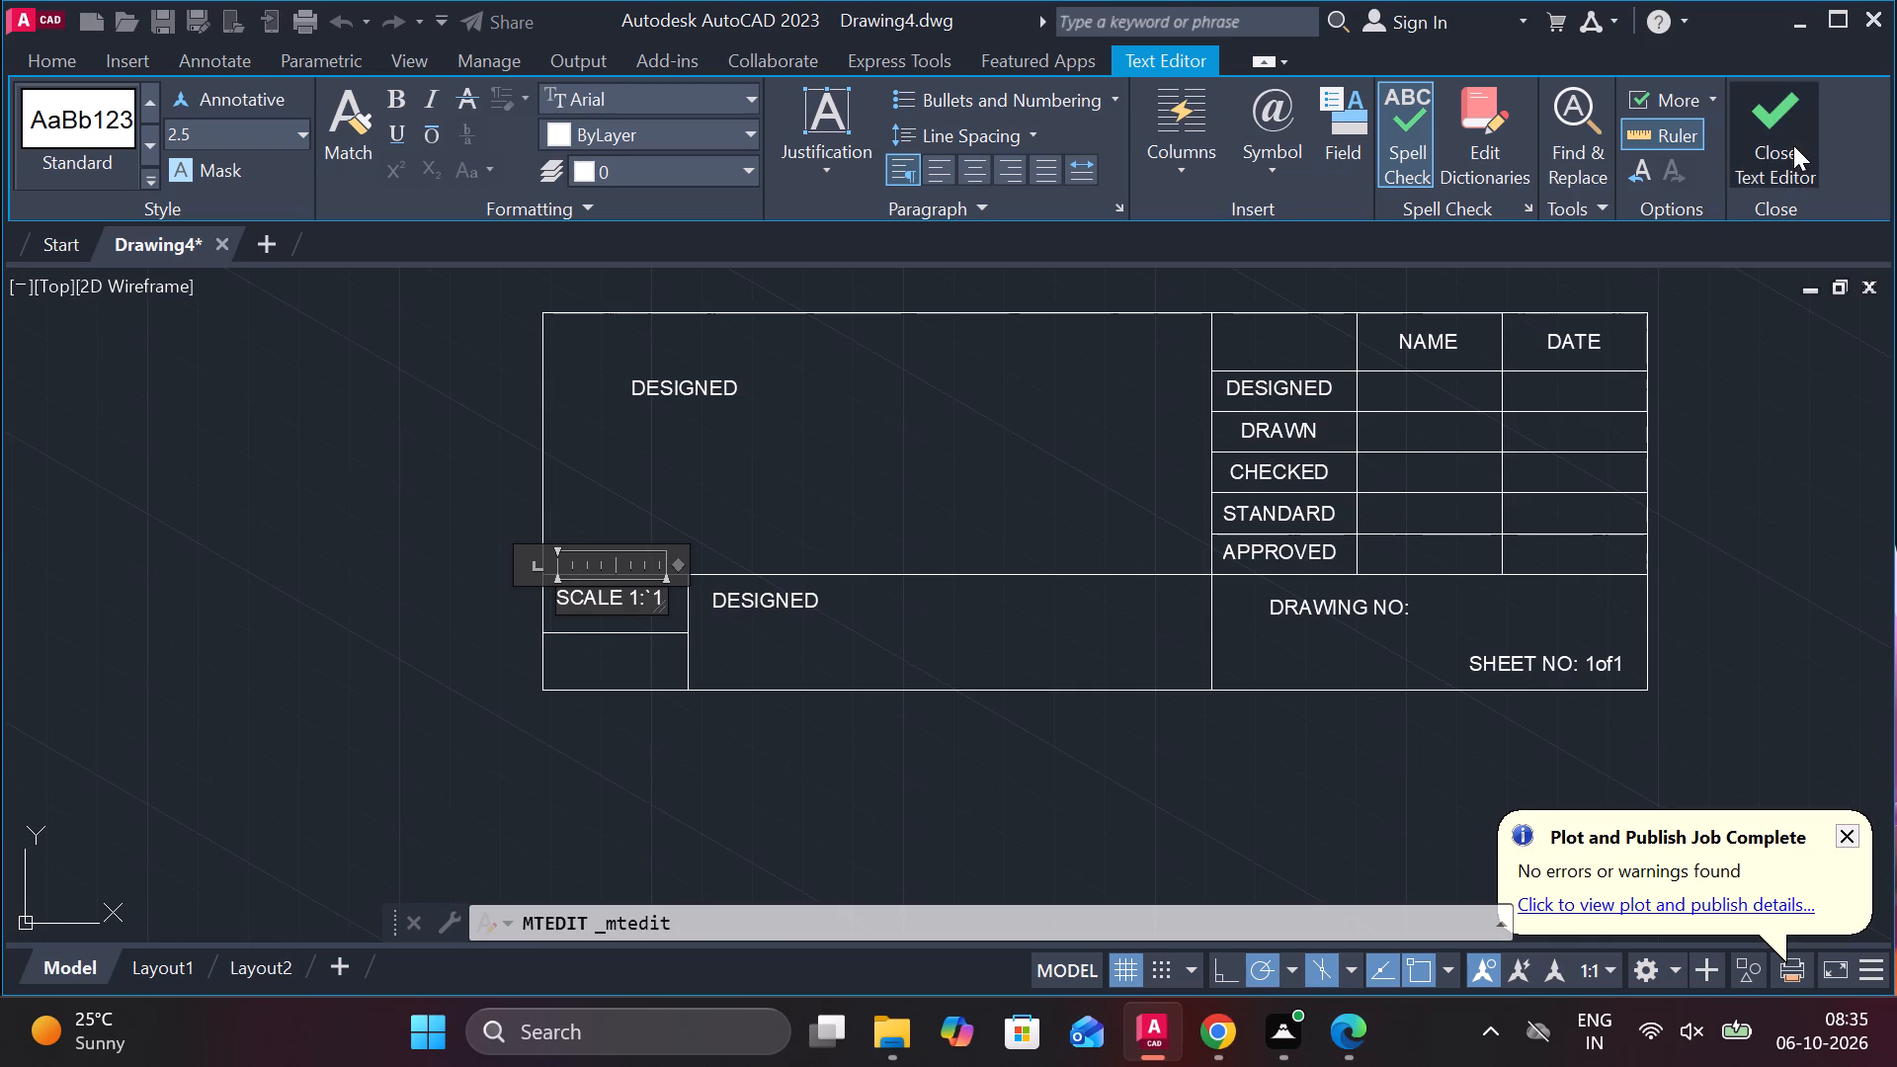
Remove the stray backtick from the scale text so it reads SCALE 1:1.
scroll(547, 571, up, 3)
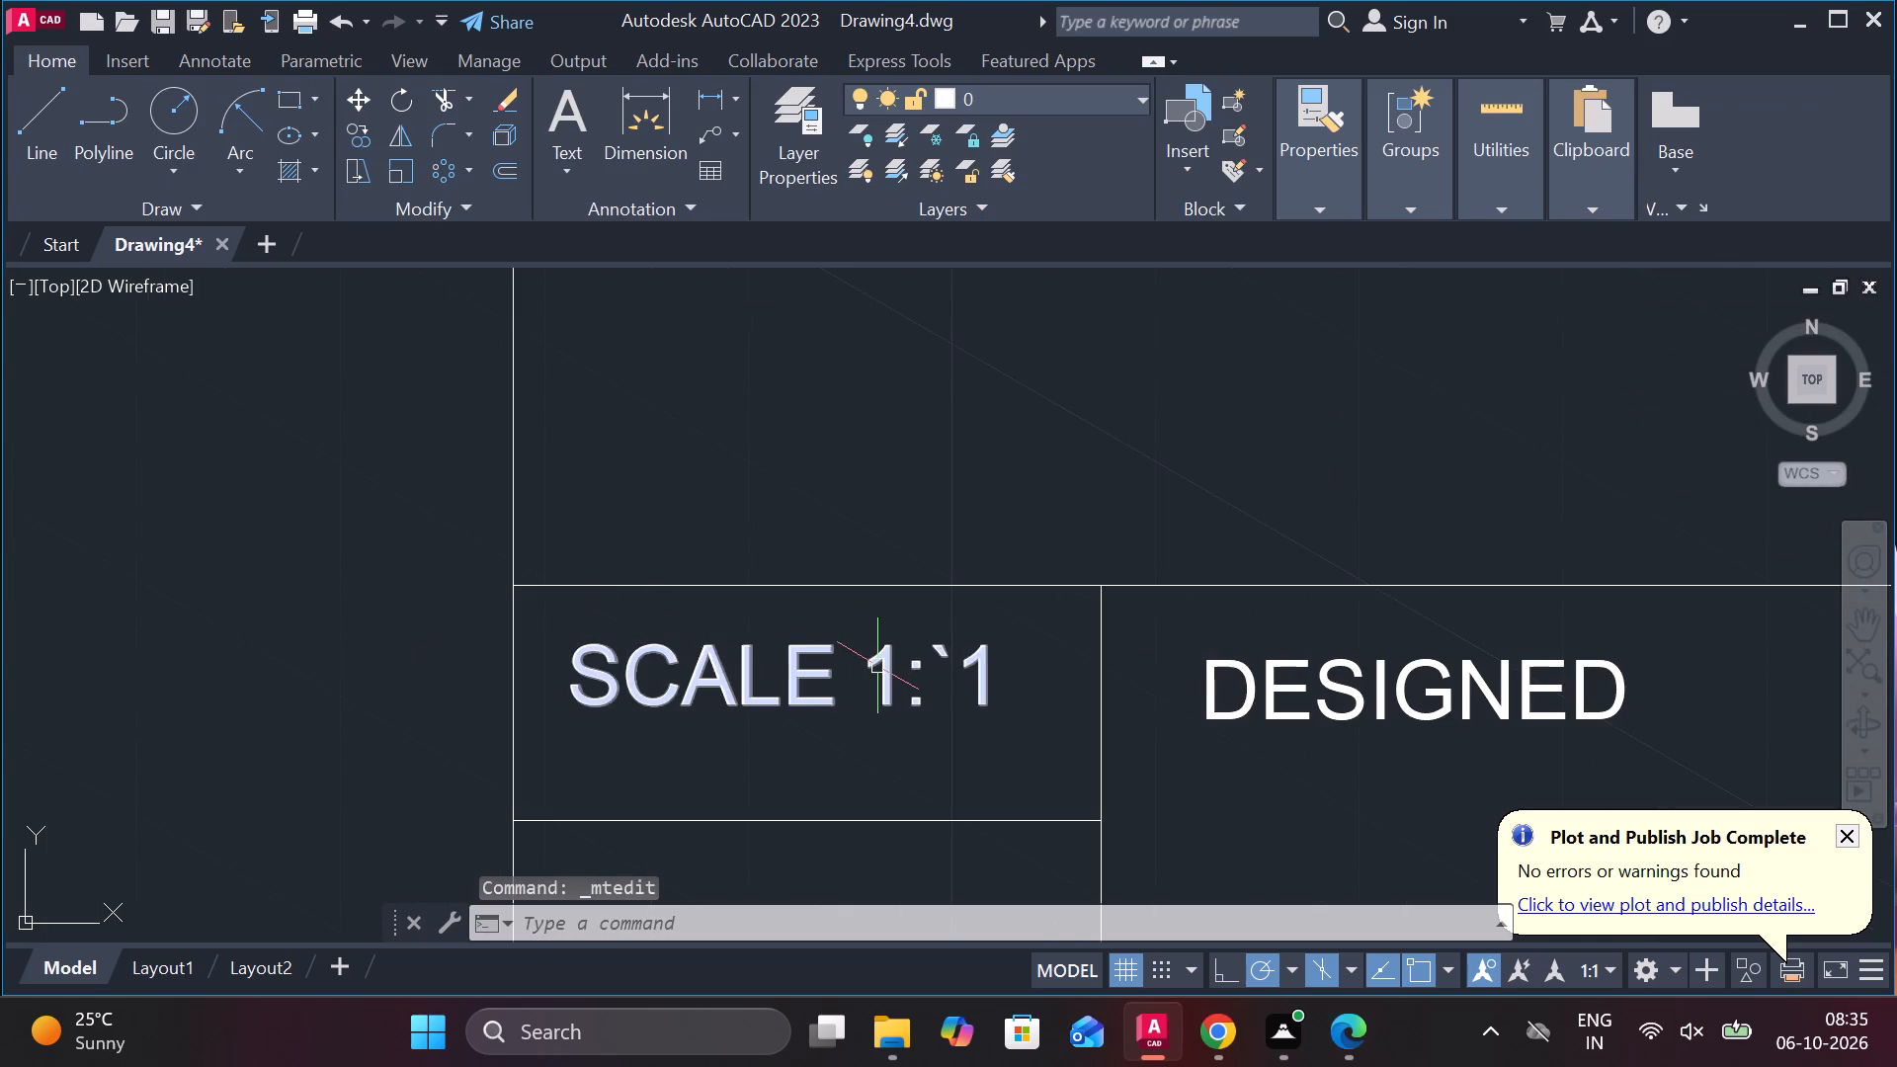
double_click(938, 666)
click(852, 693)
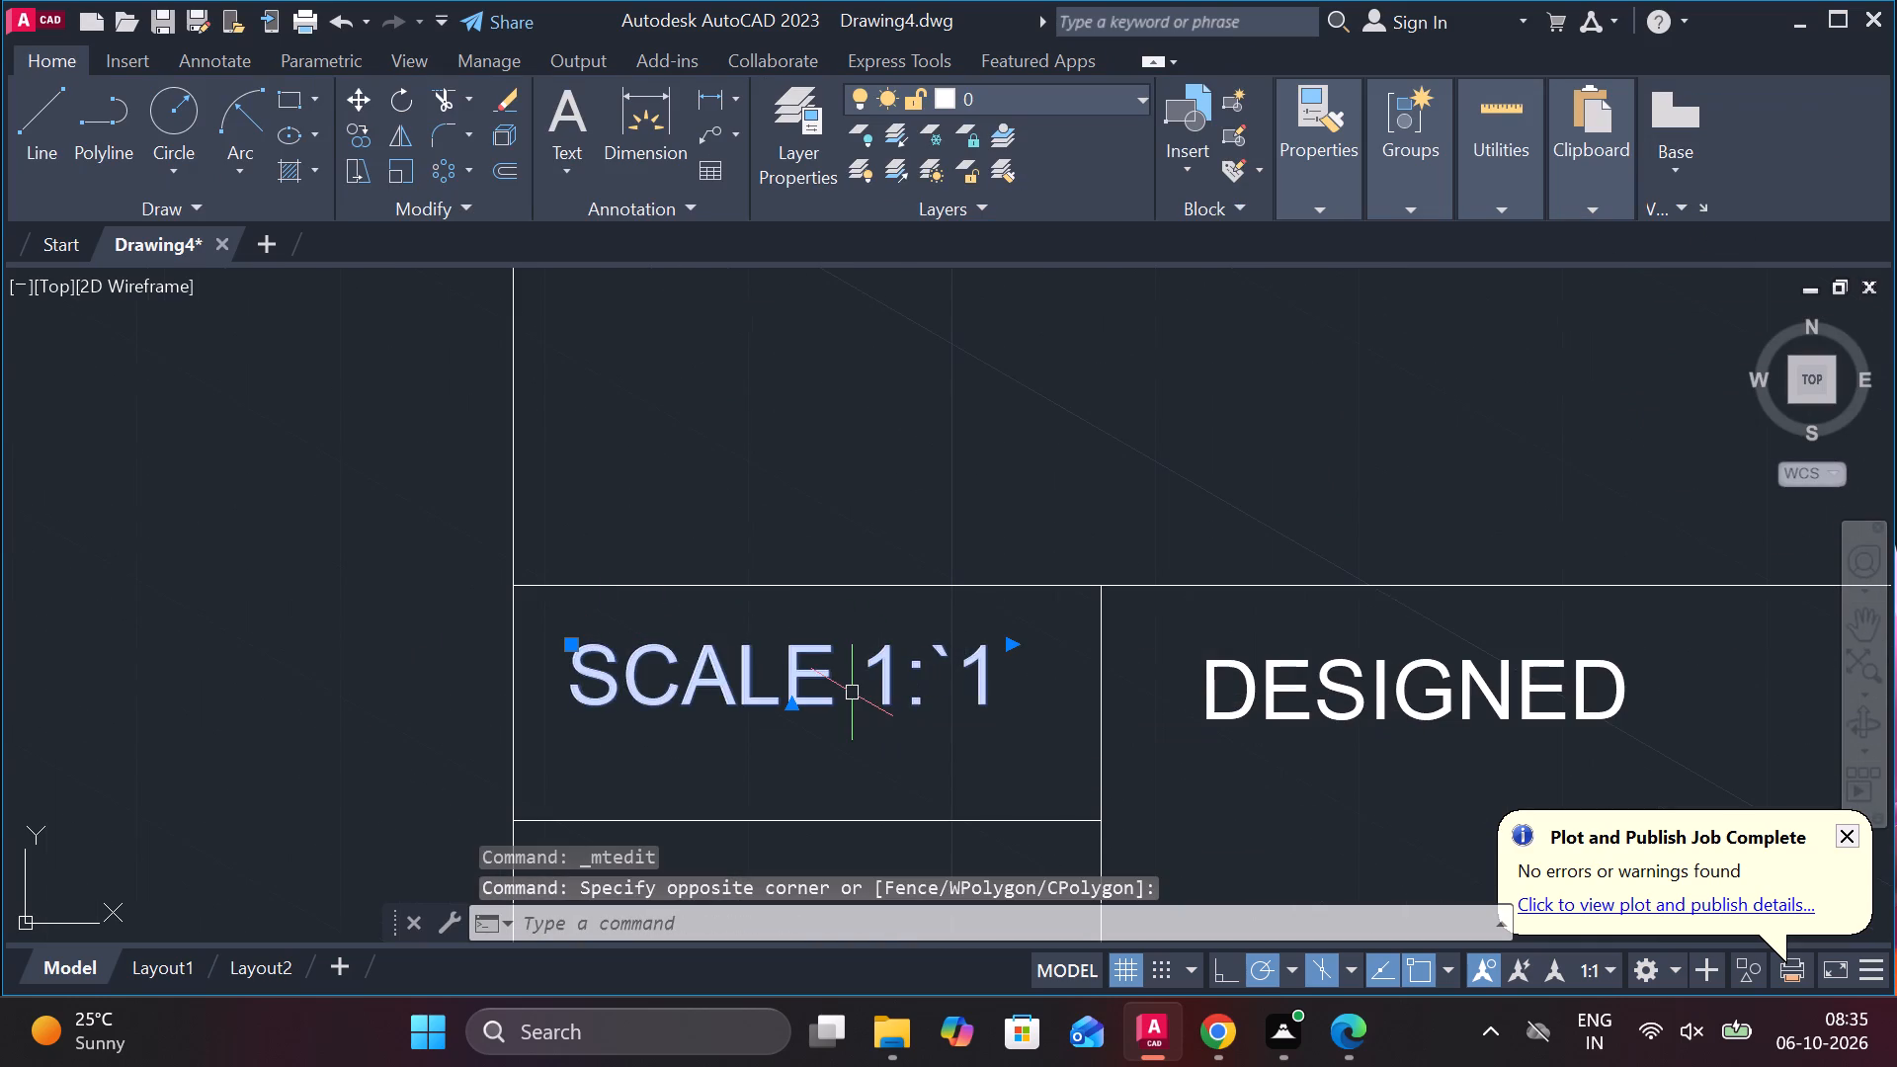
double_click(810, 677)
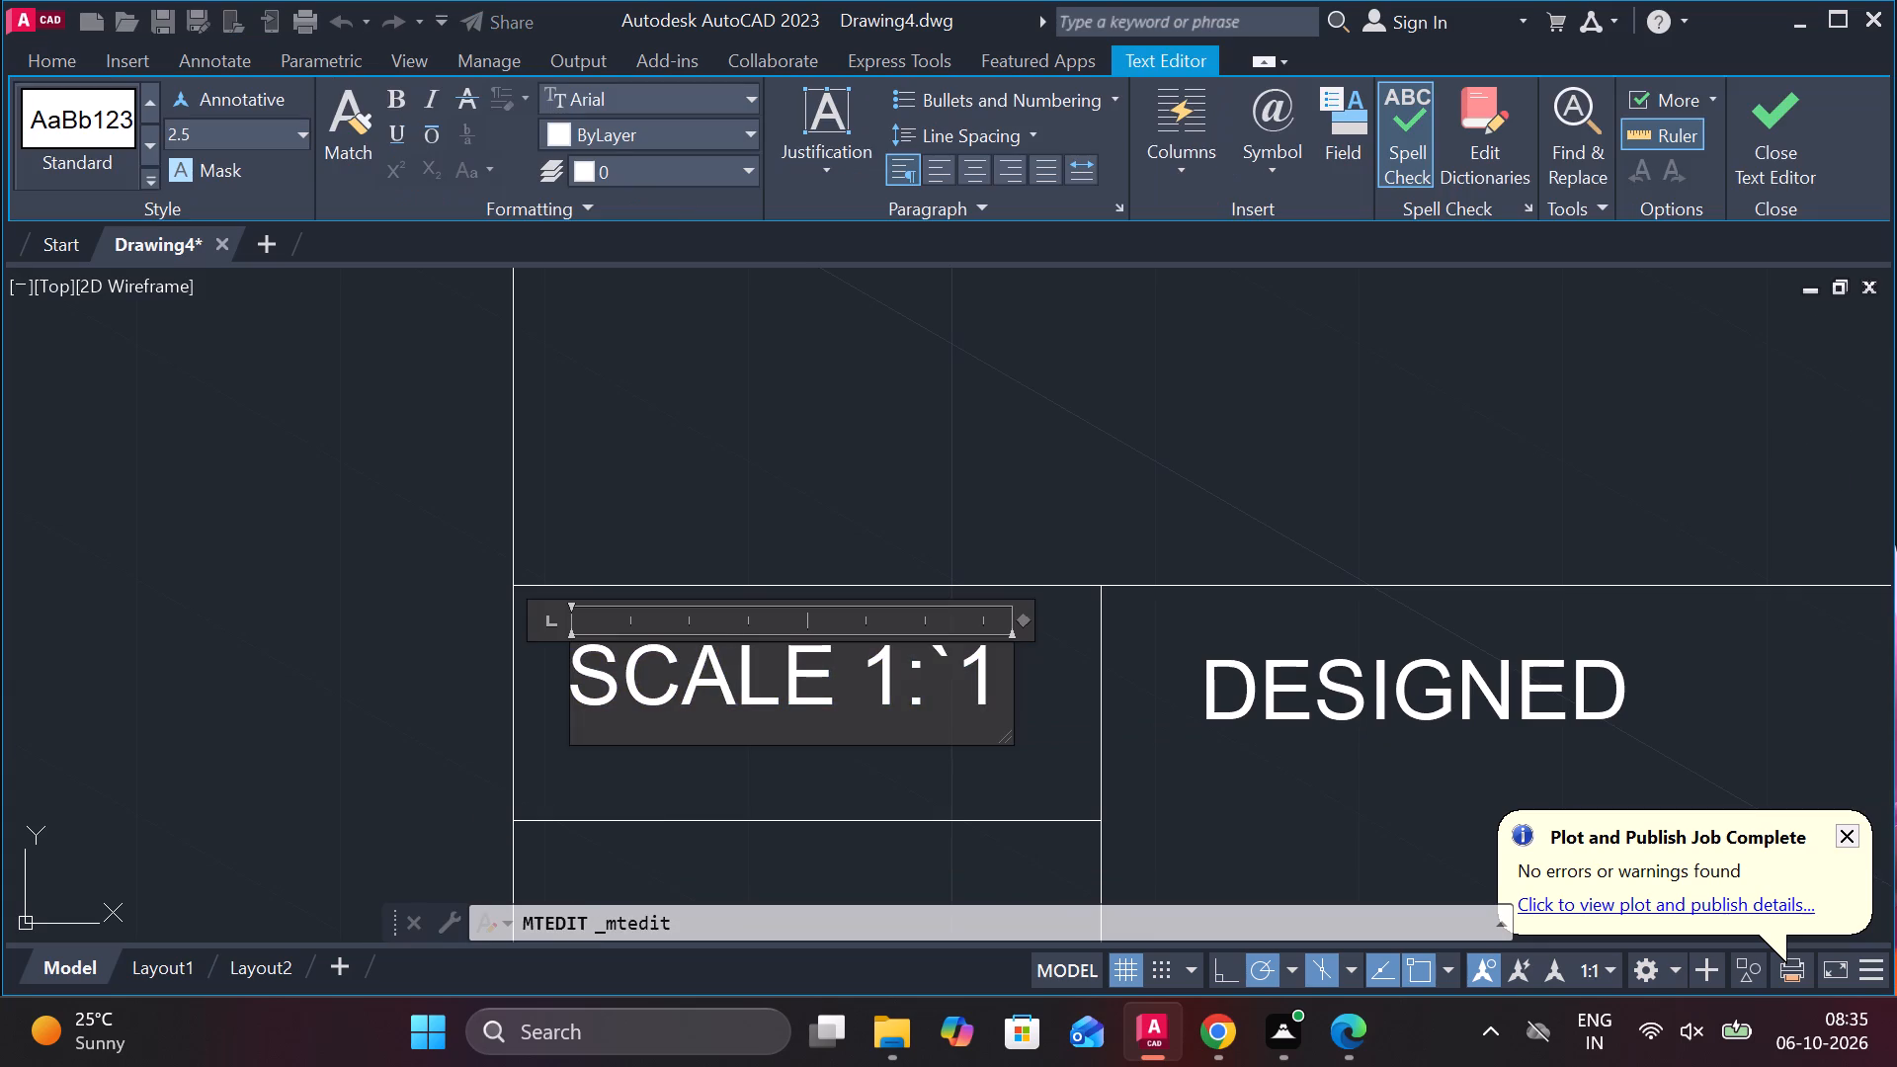
click(954, 669)
key(BackSpace)
click(1785, 159)
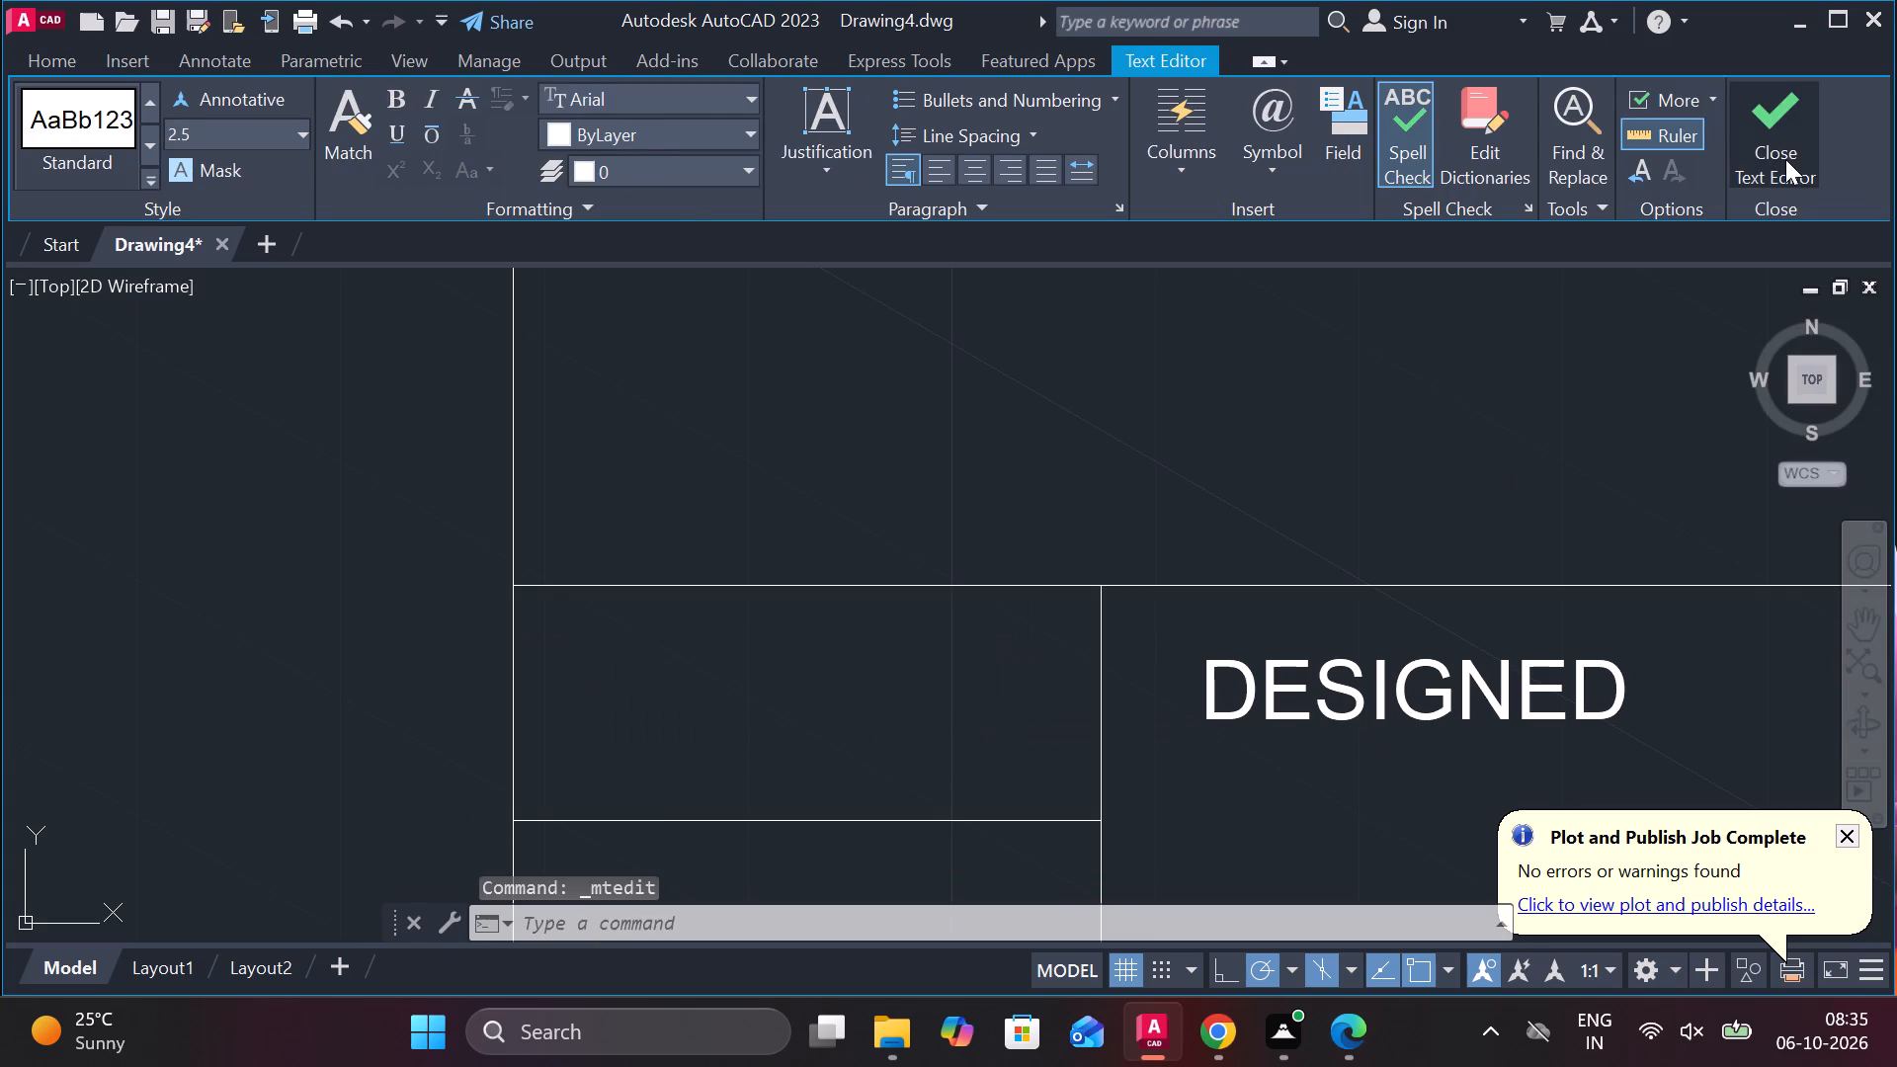
Replace the DESIGNED text in the cell beside SCALE 1:1 with TITLE.
scroll(1467, 560, down, 2)
middle_drag(1467, 560, 1115, 559)
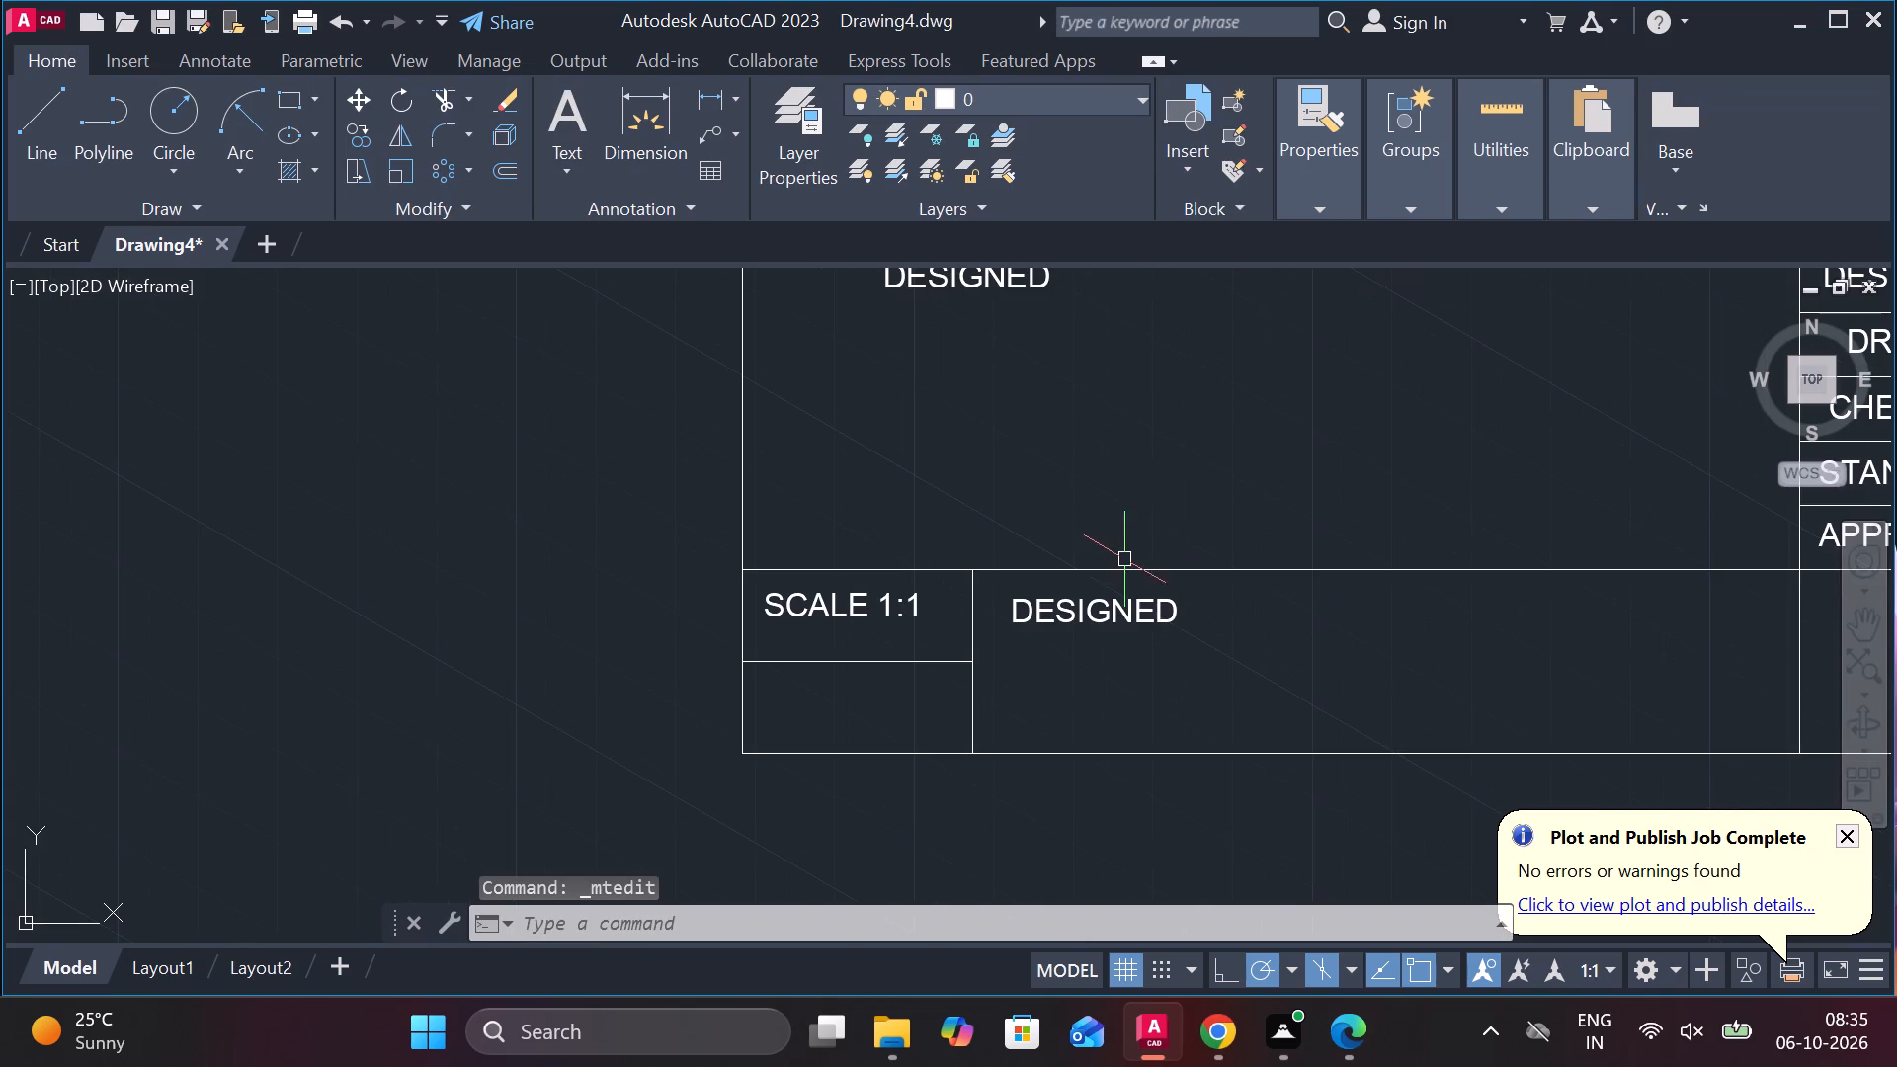
scroll(1112, 679, up, 2)
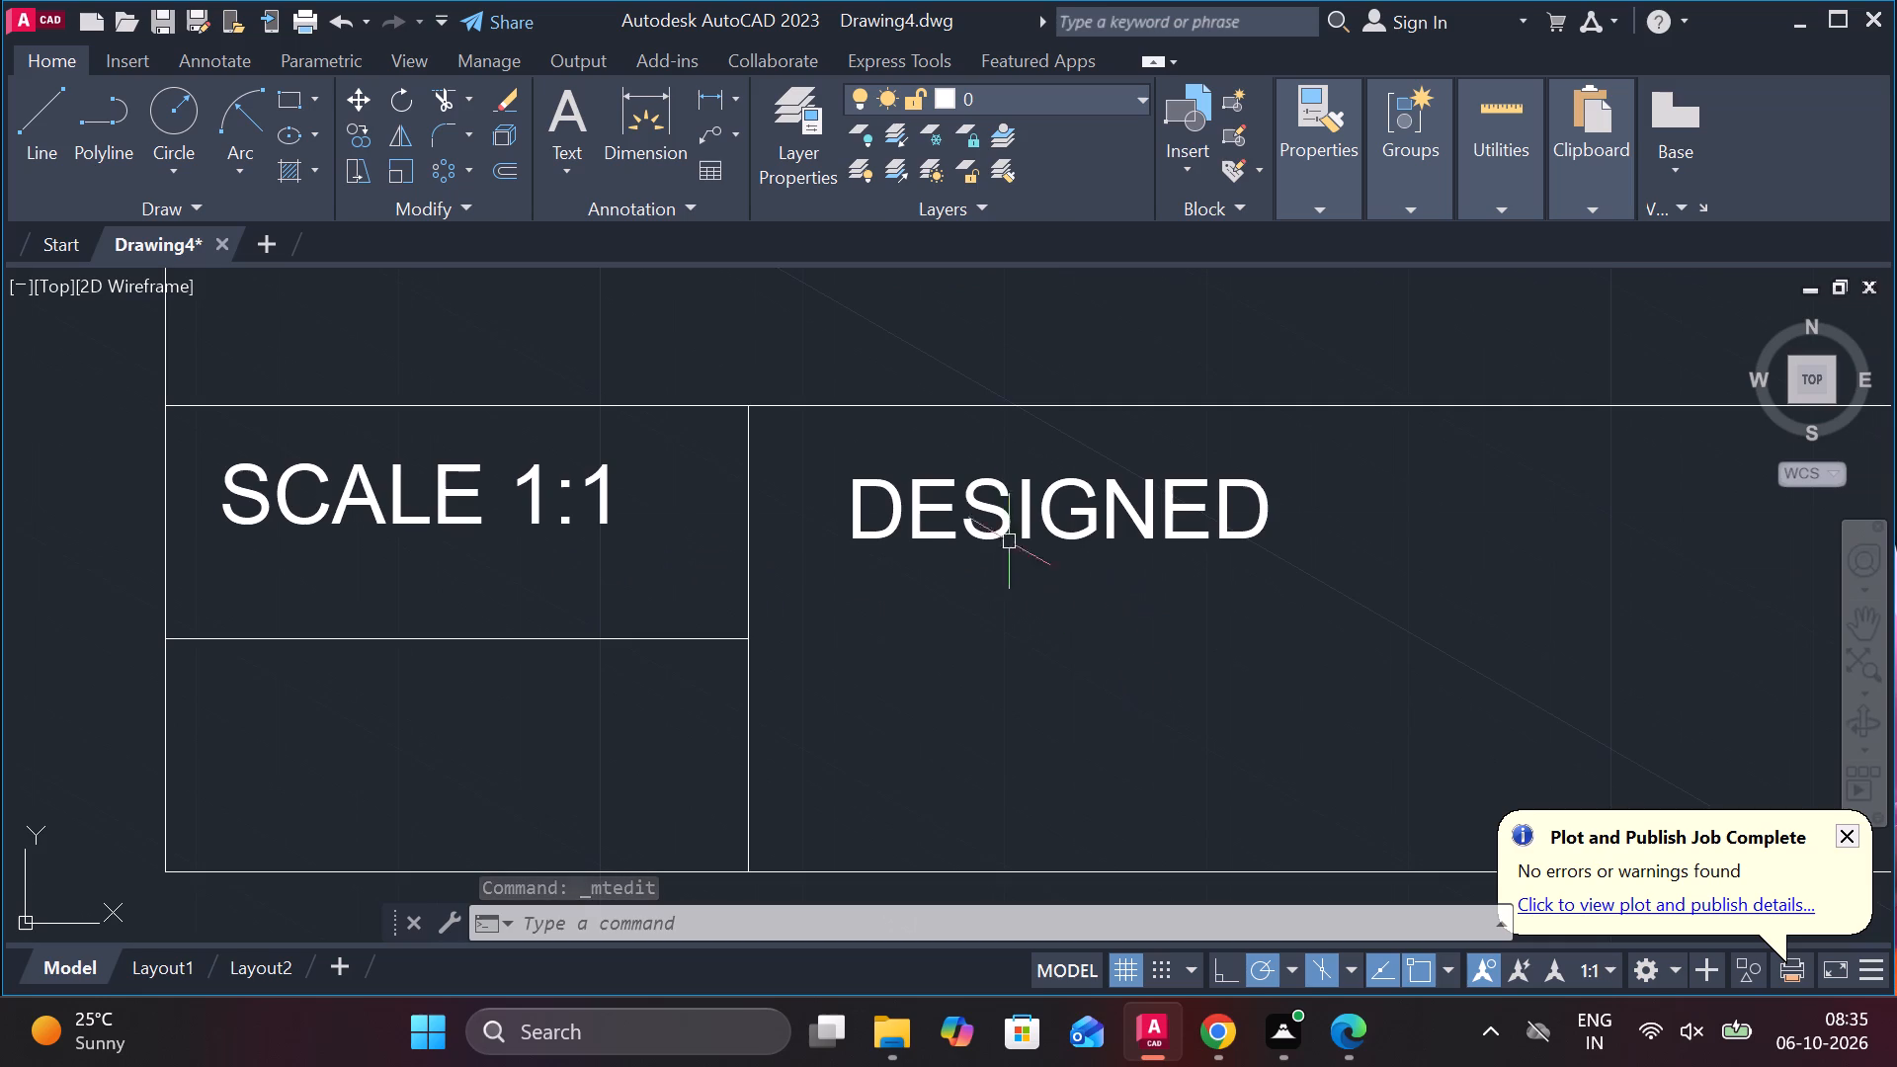
double_click(996, 538)
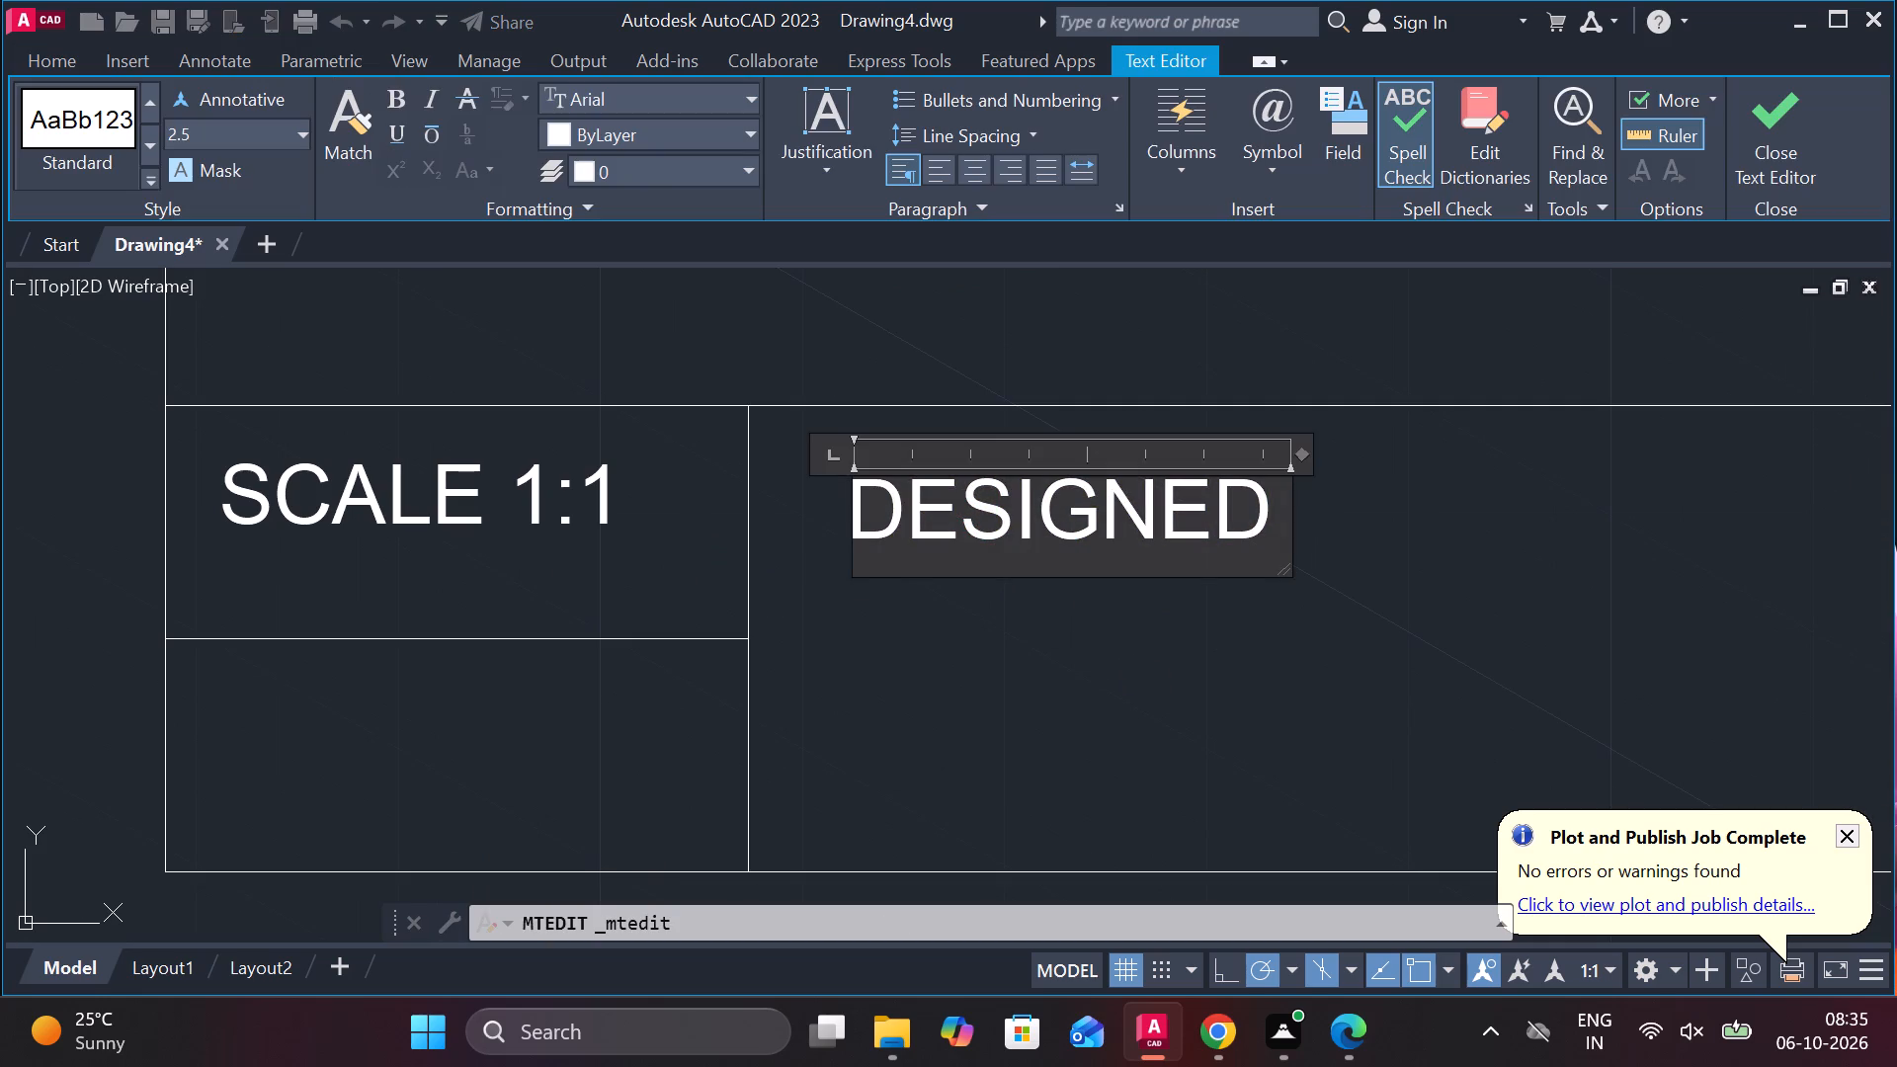
drag(1266, 516, 801, 522)
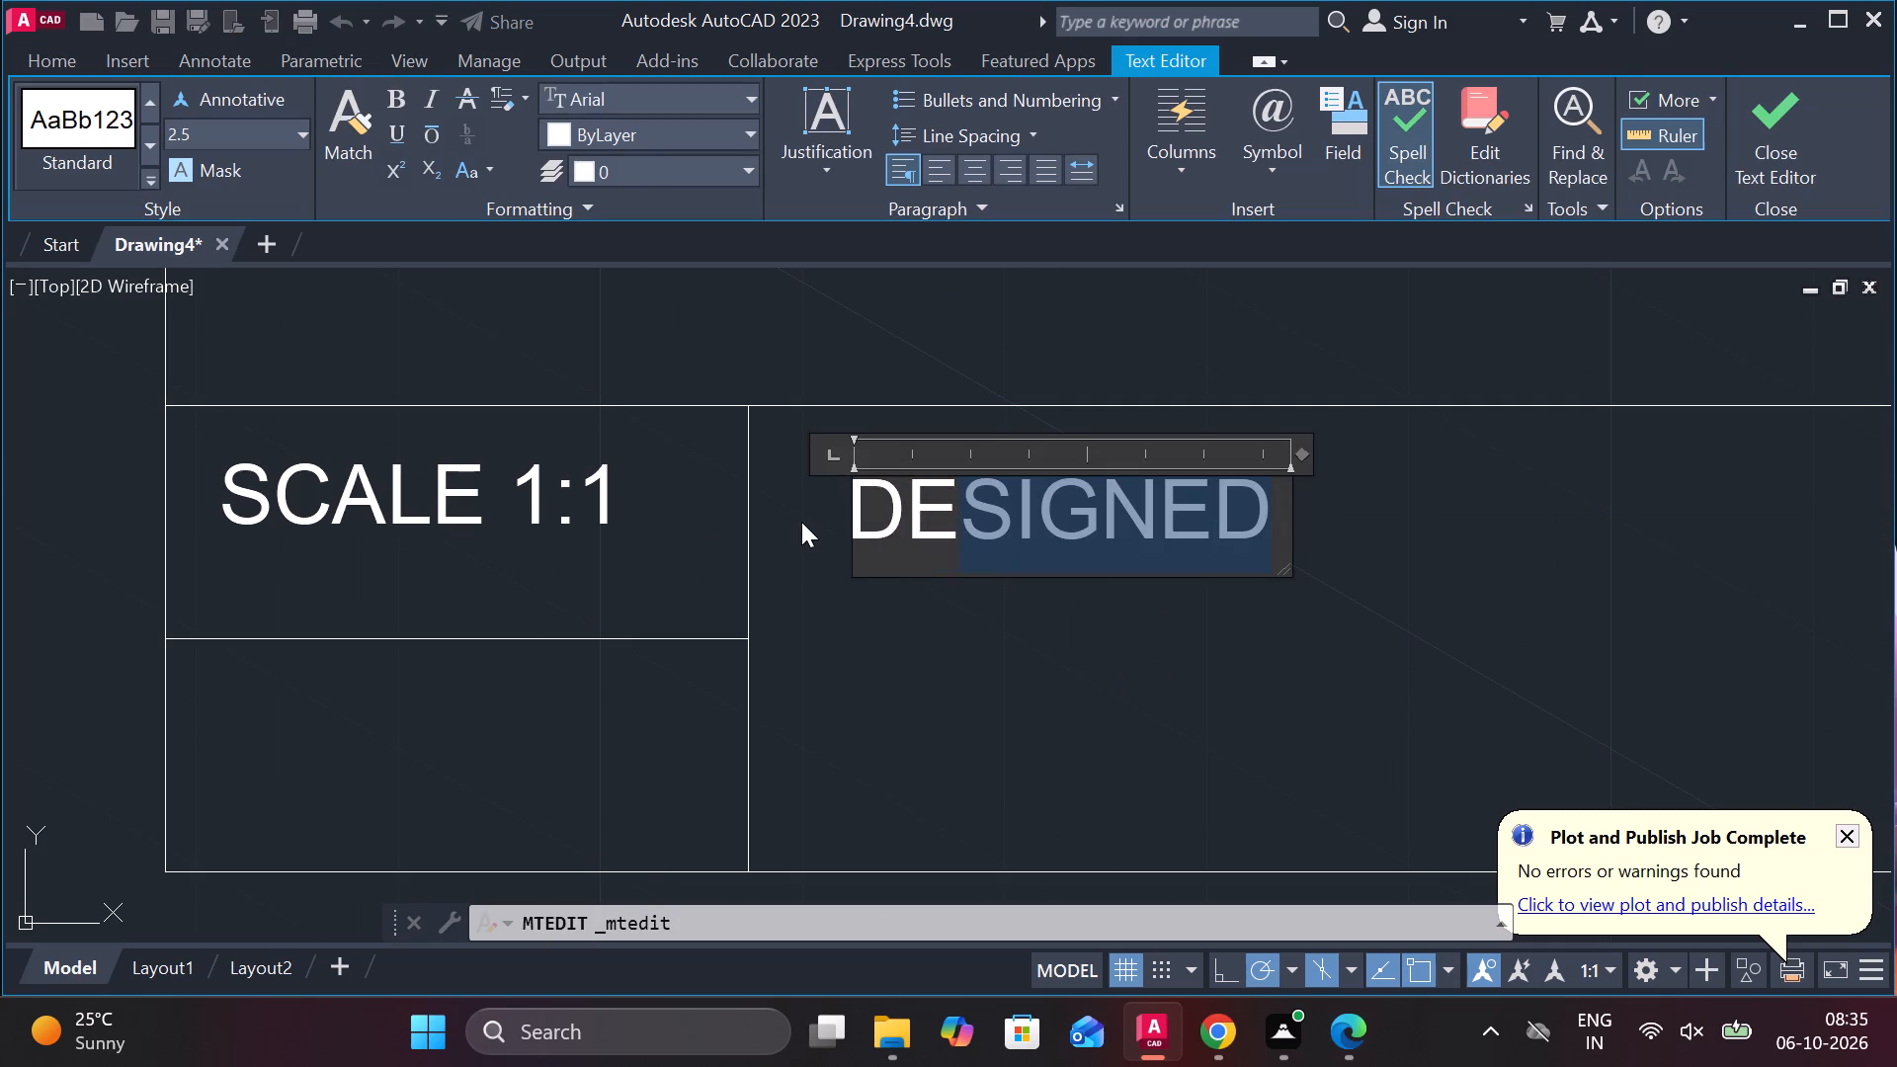
text(TITLE)
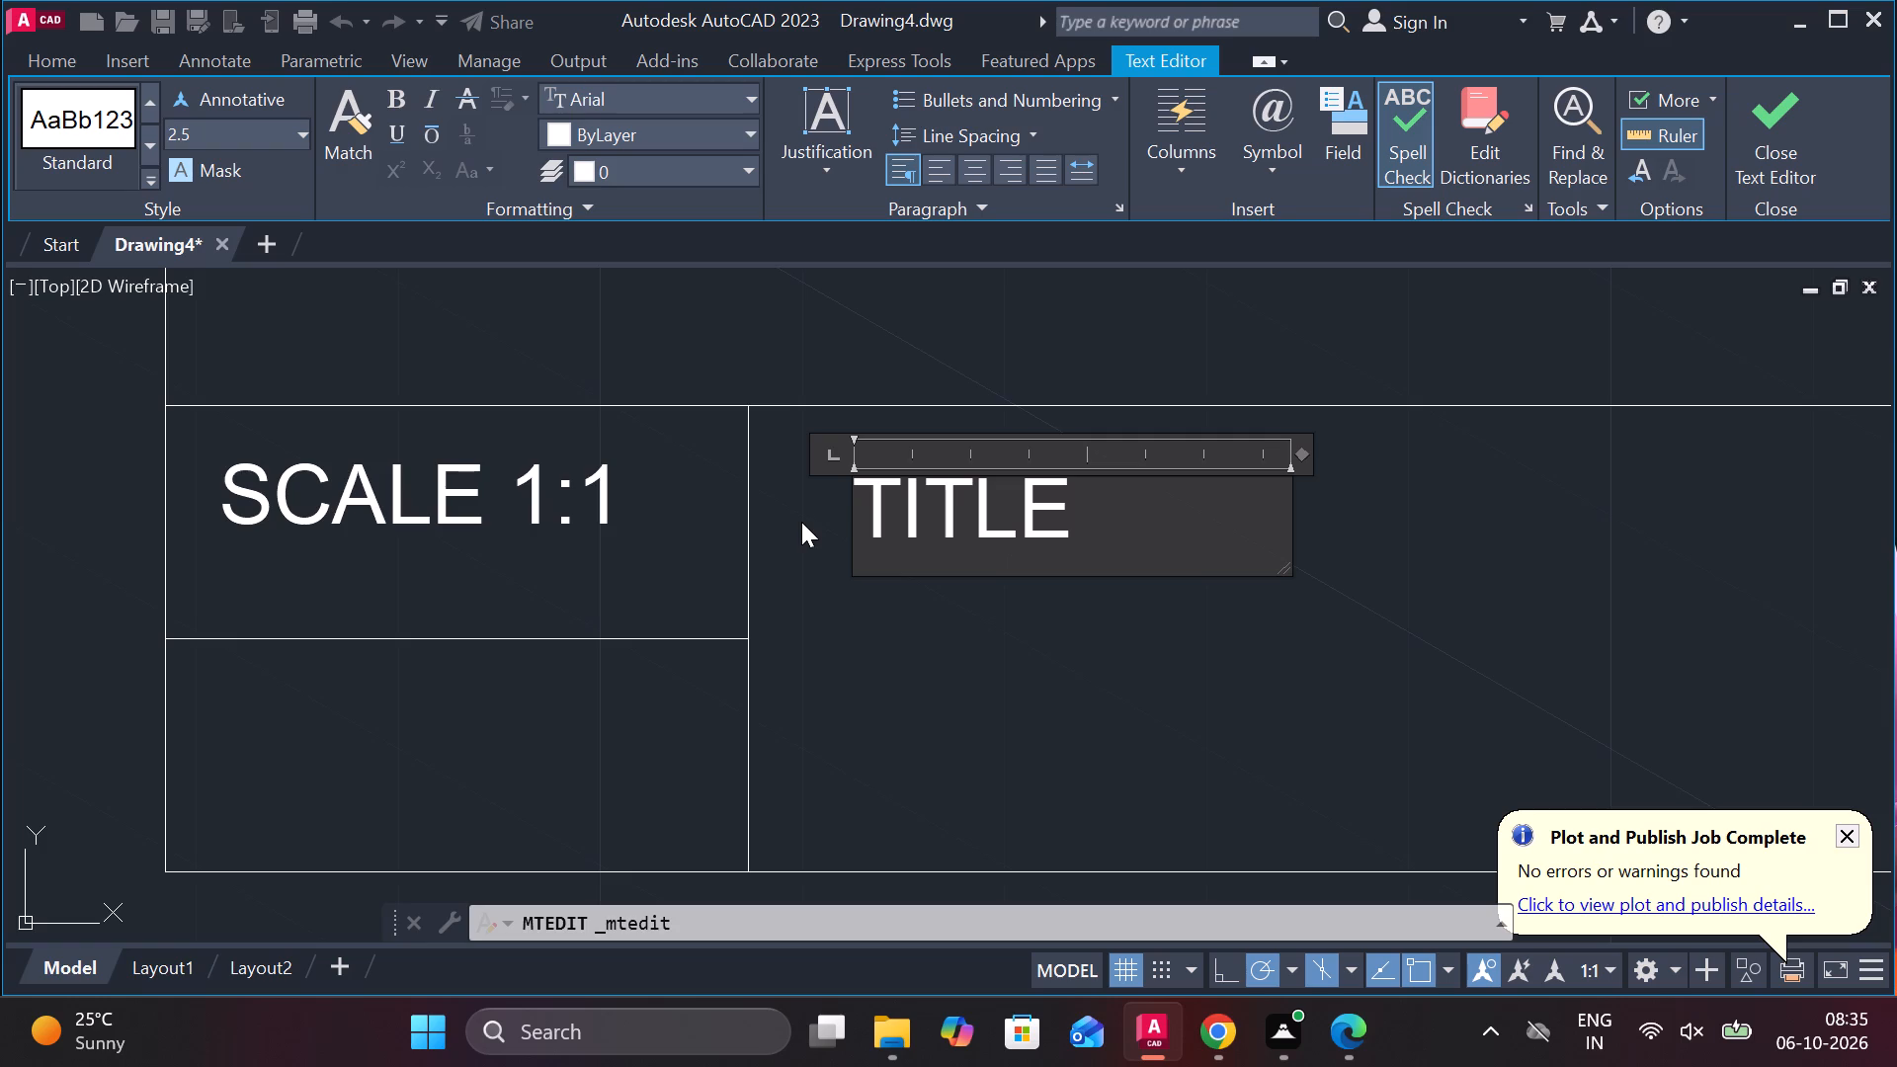
click(1766, 155)
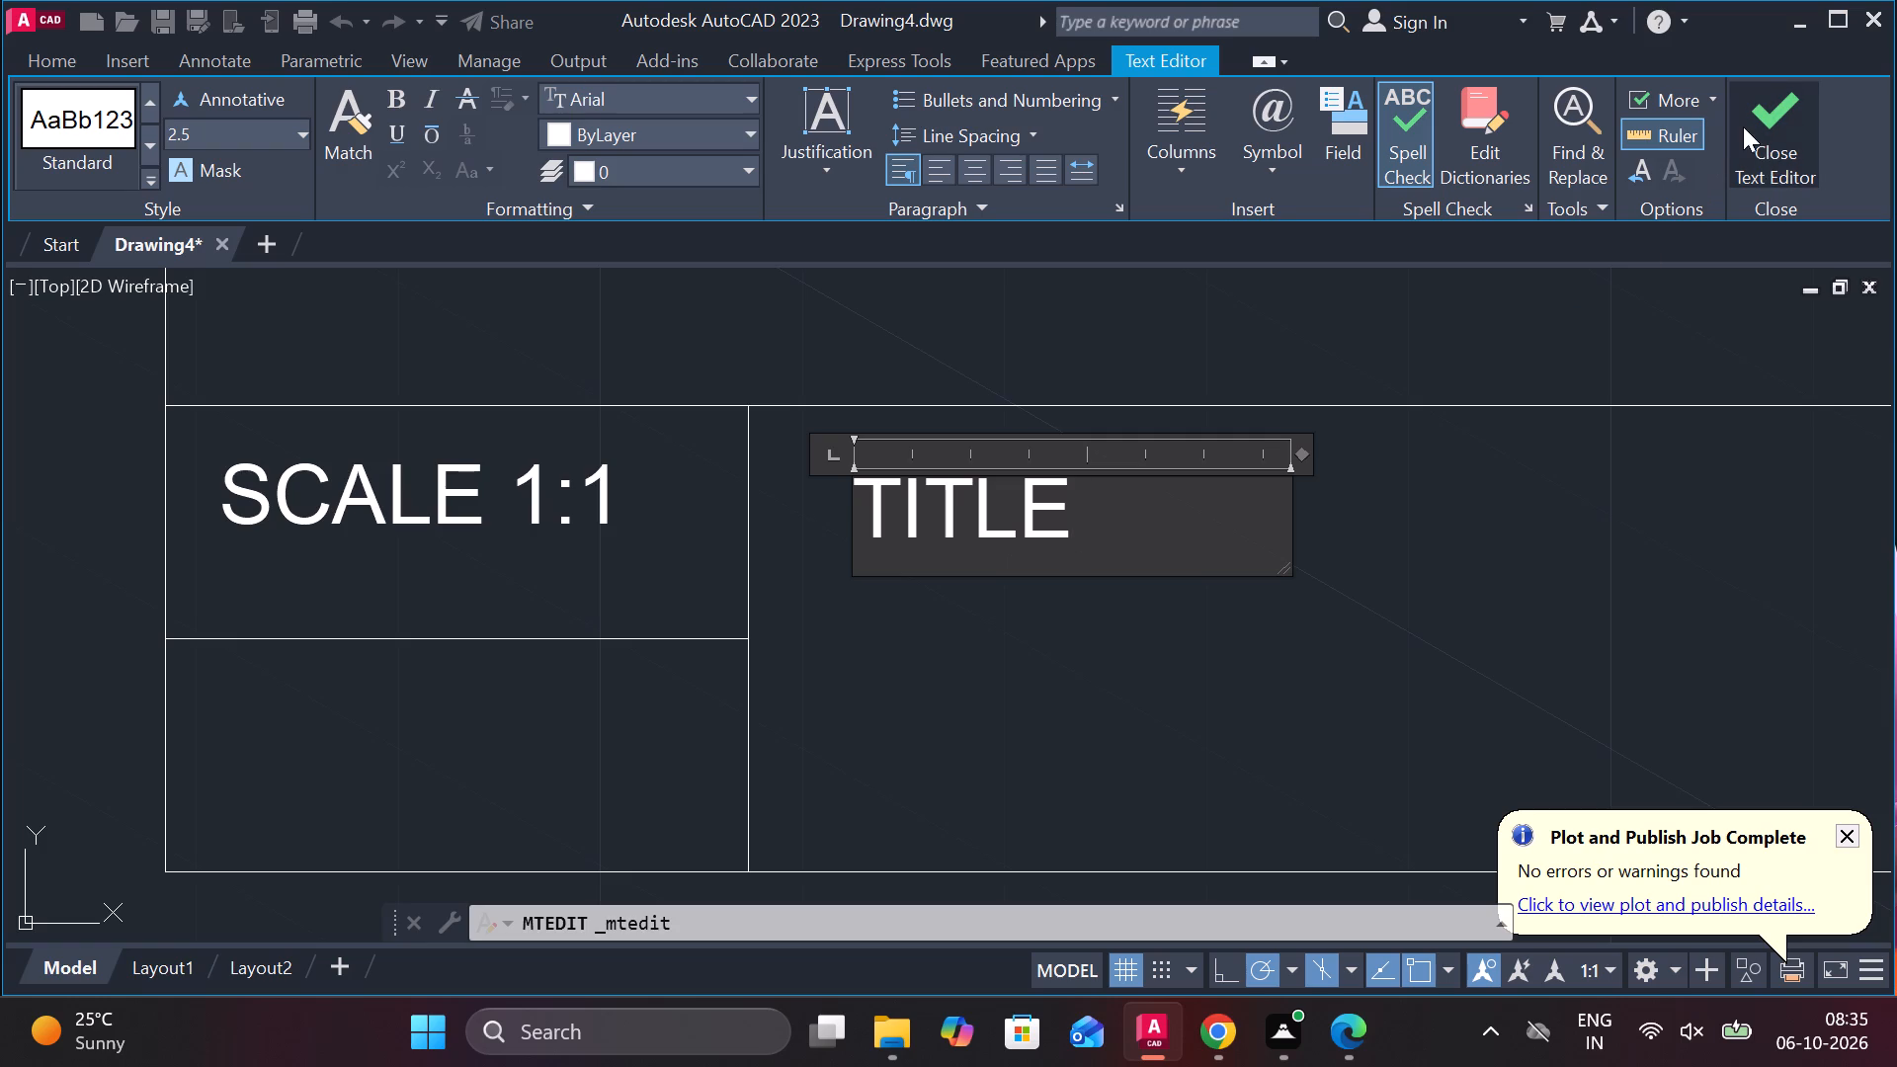
Center-align the SCALE 1:1 text in its text box.
scroll(1332, 520, down, 3)
scroll(1261, 450, up, 2)
middle_drag(1255, 442, 1148, 674)
scroll(1148, 669, down, 1)
double_click(898, 794)
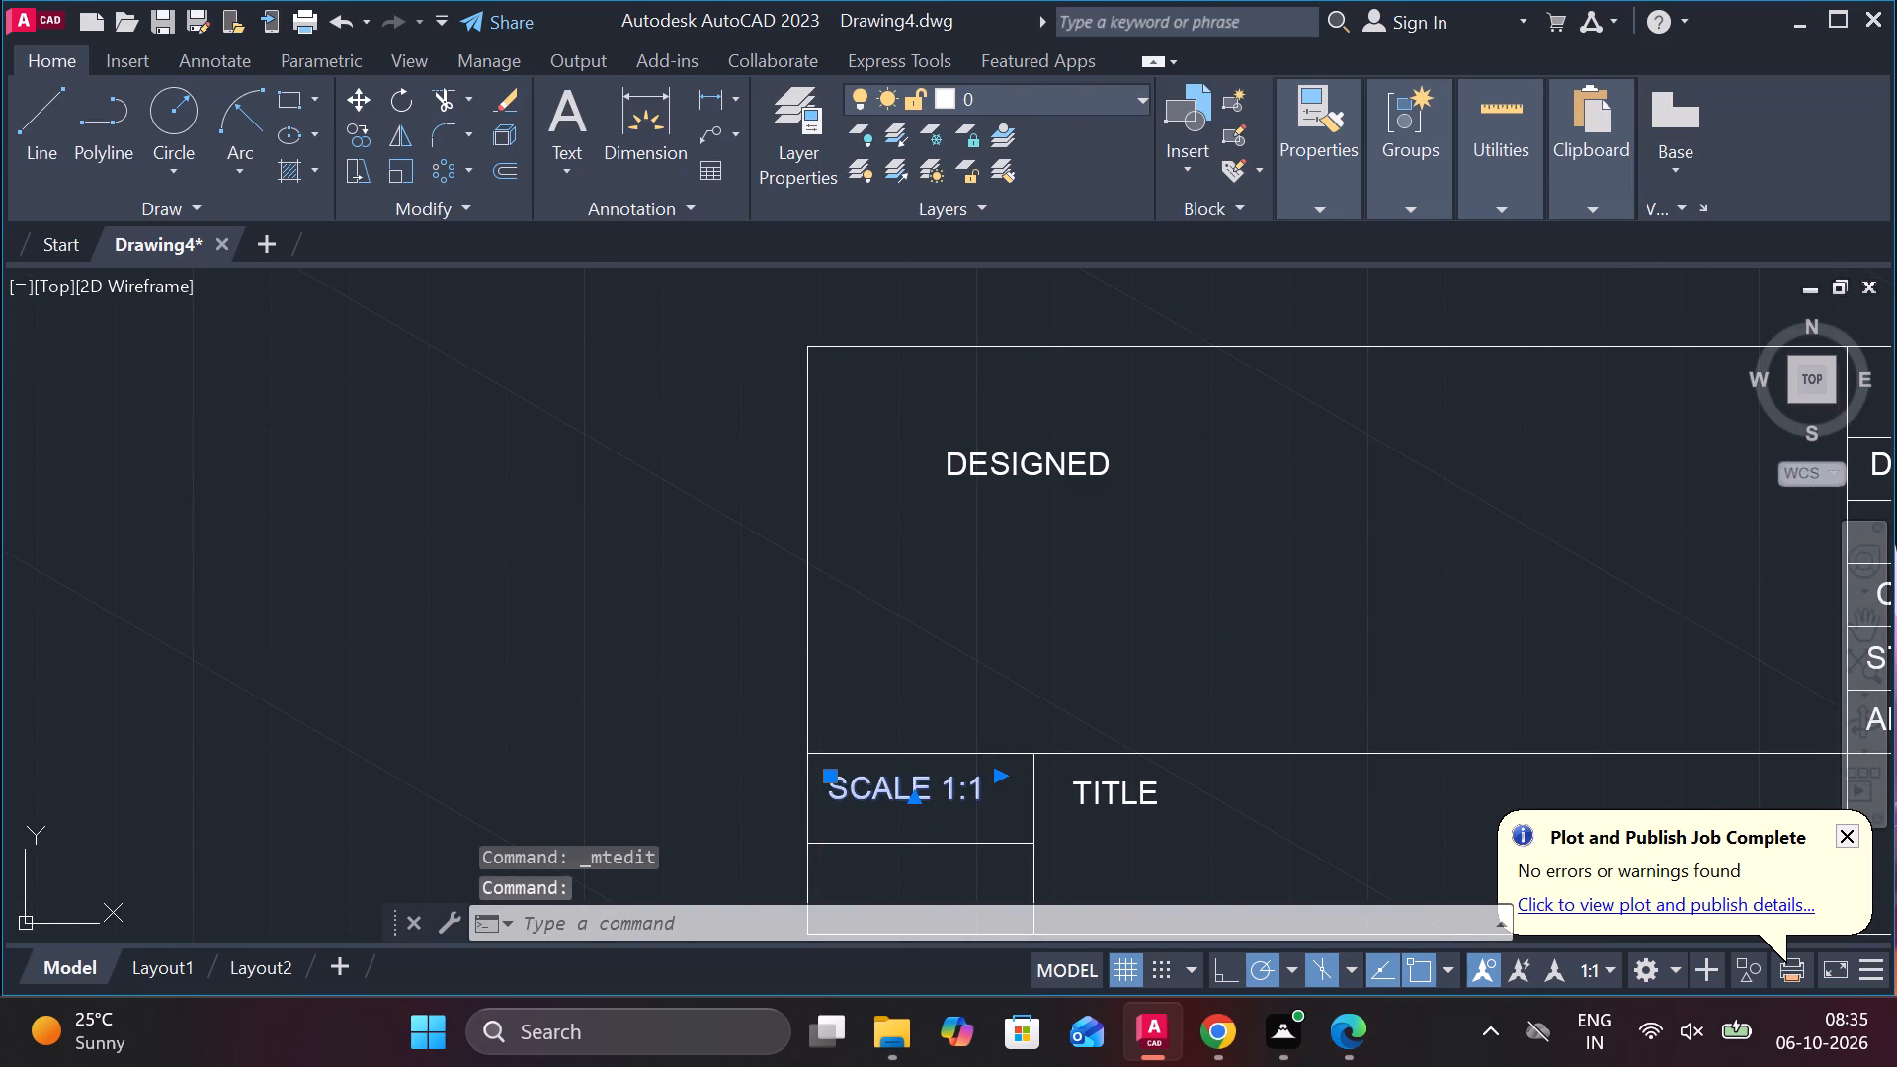
click(986, 170)
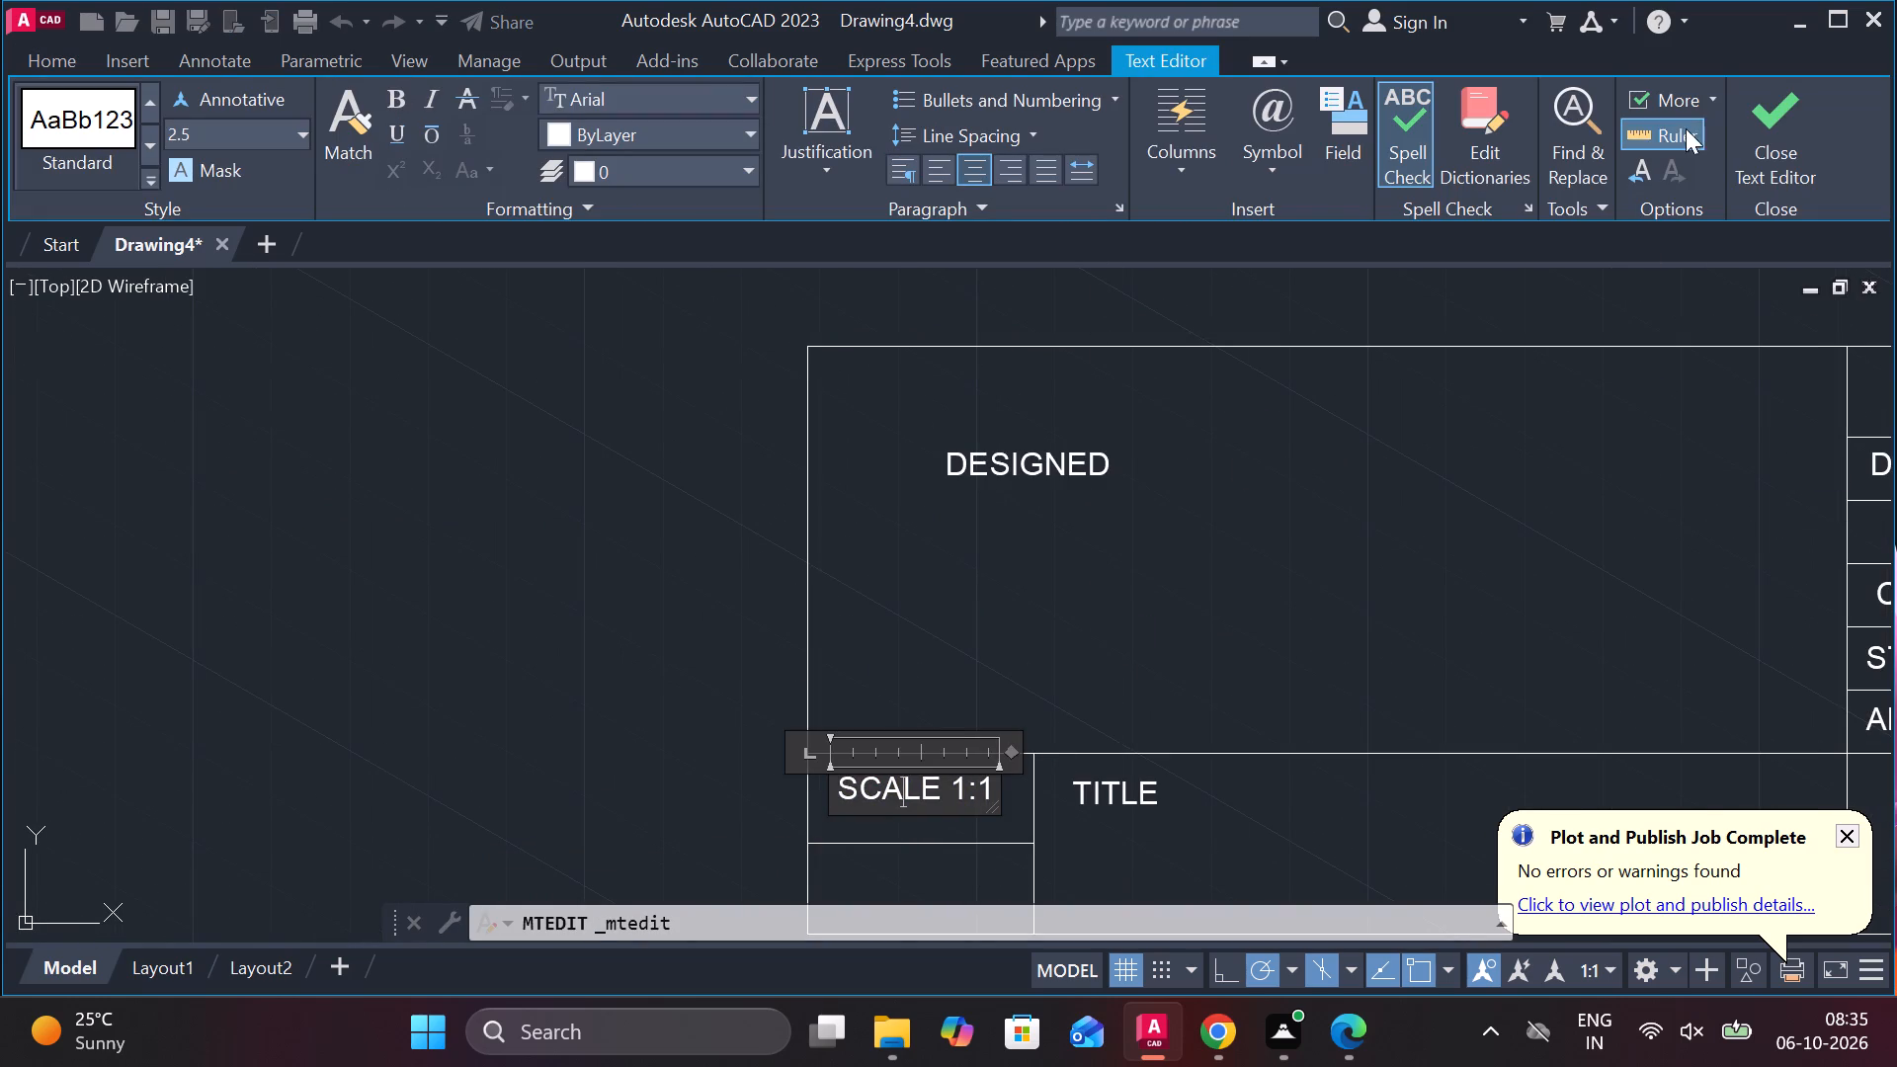
click(1748, 143)
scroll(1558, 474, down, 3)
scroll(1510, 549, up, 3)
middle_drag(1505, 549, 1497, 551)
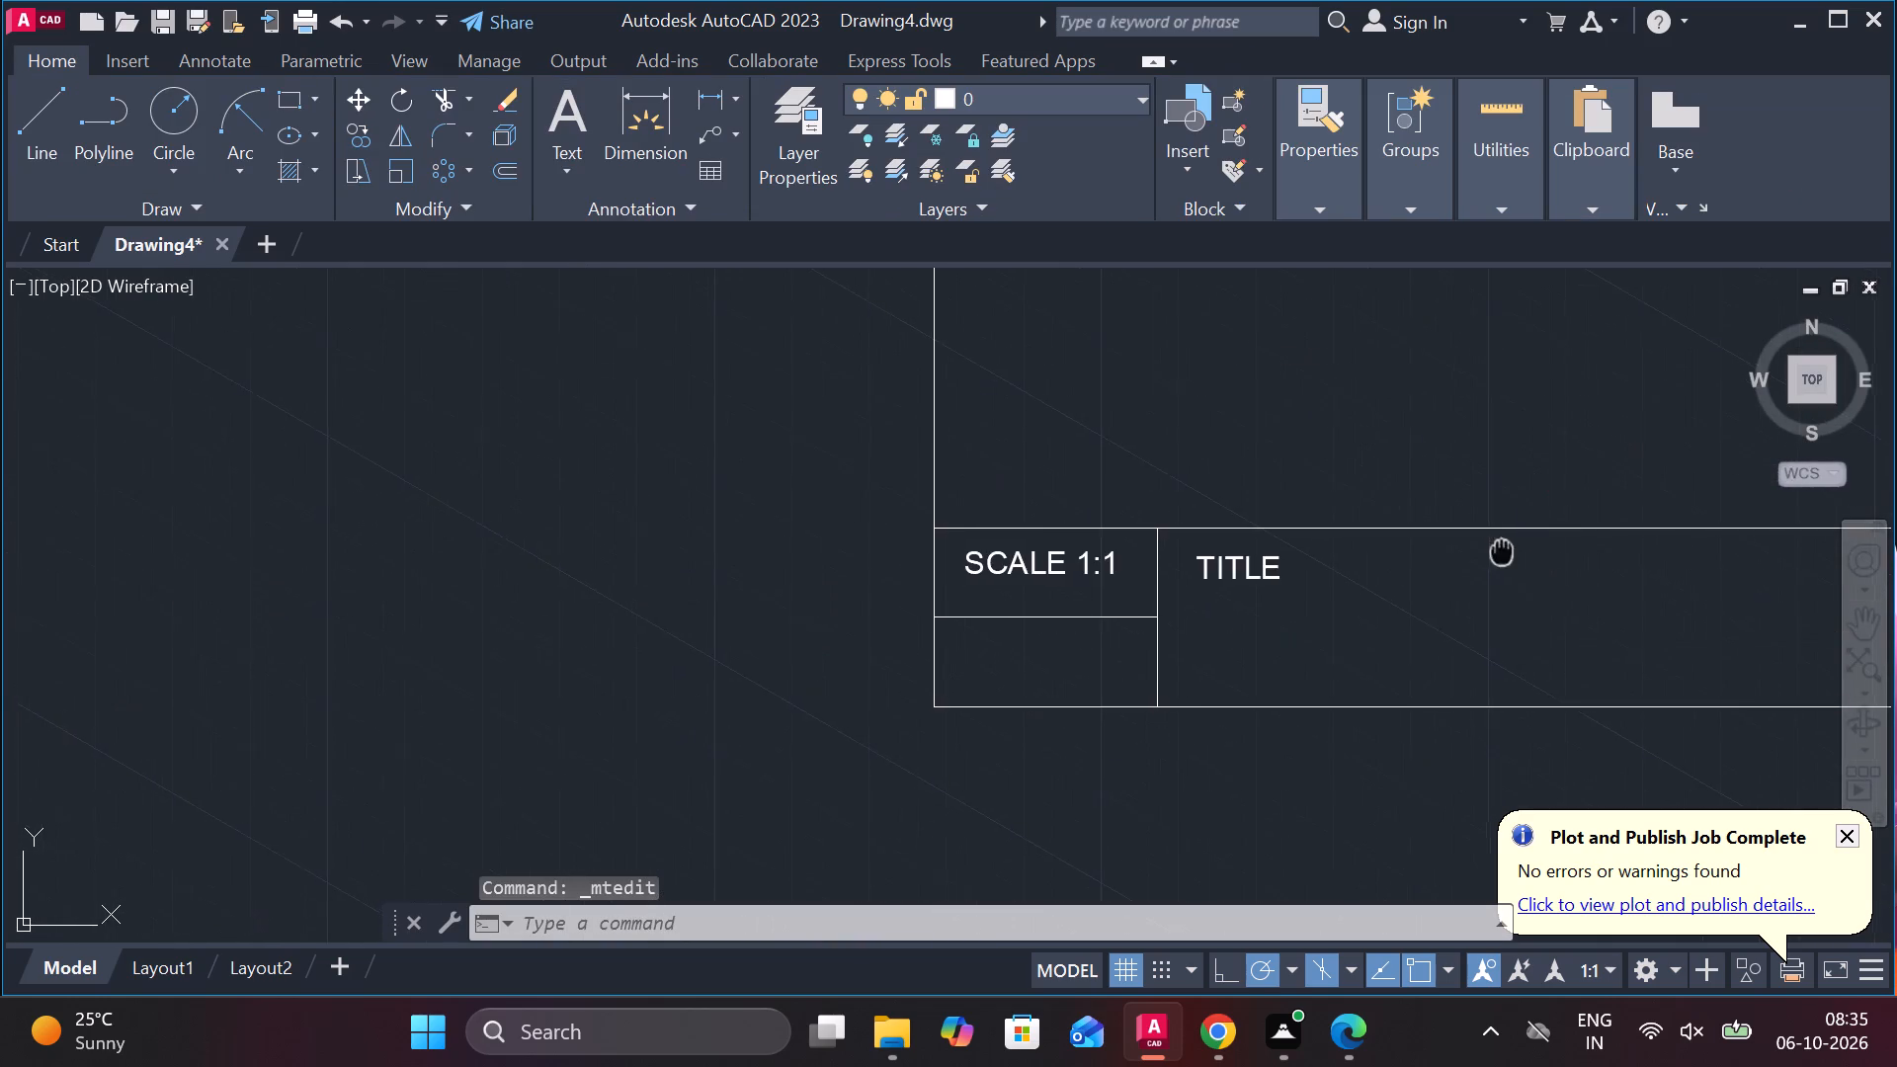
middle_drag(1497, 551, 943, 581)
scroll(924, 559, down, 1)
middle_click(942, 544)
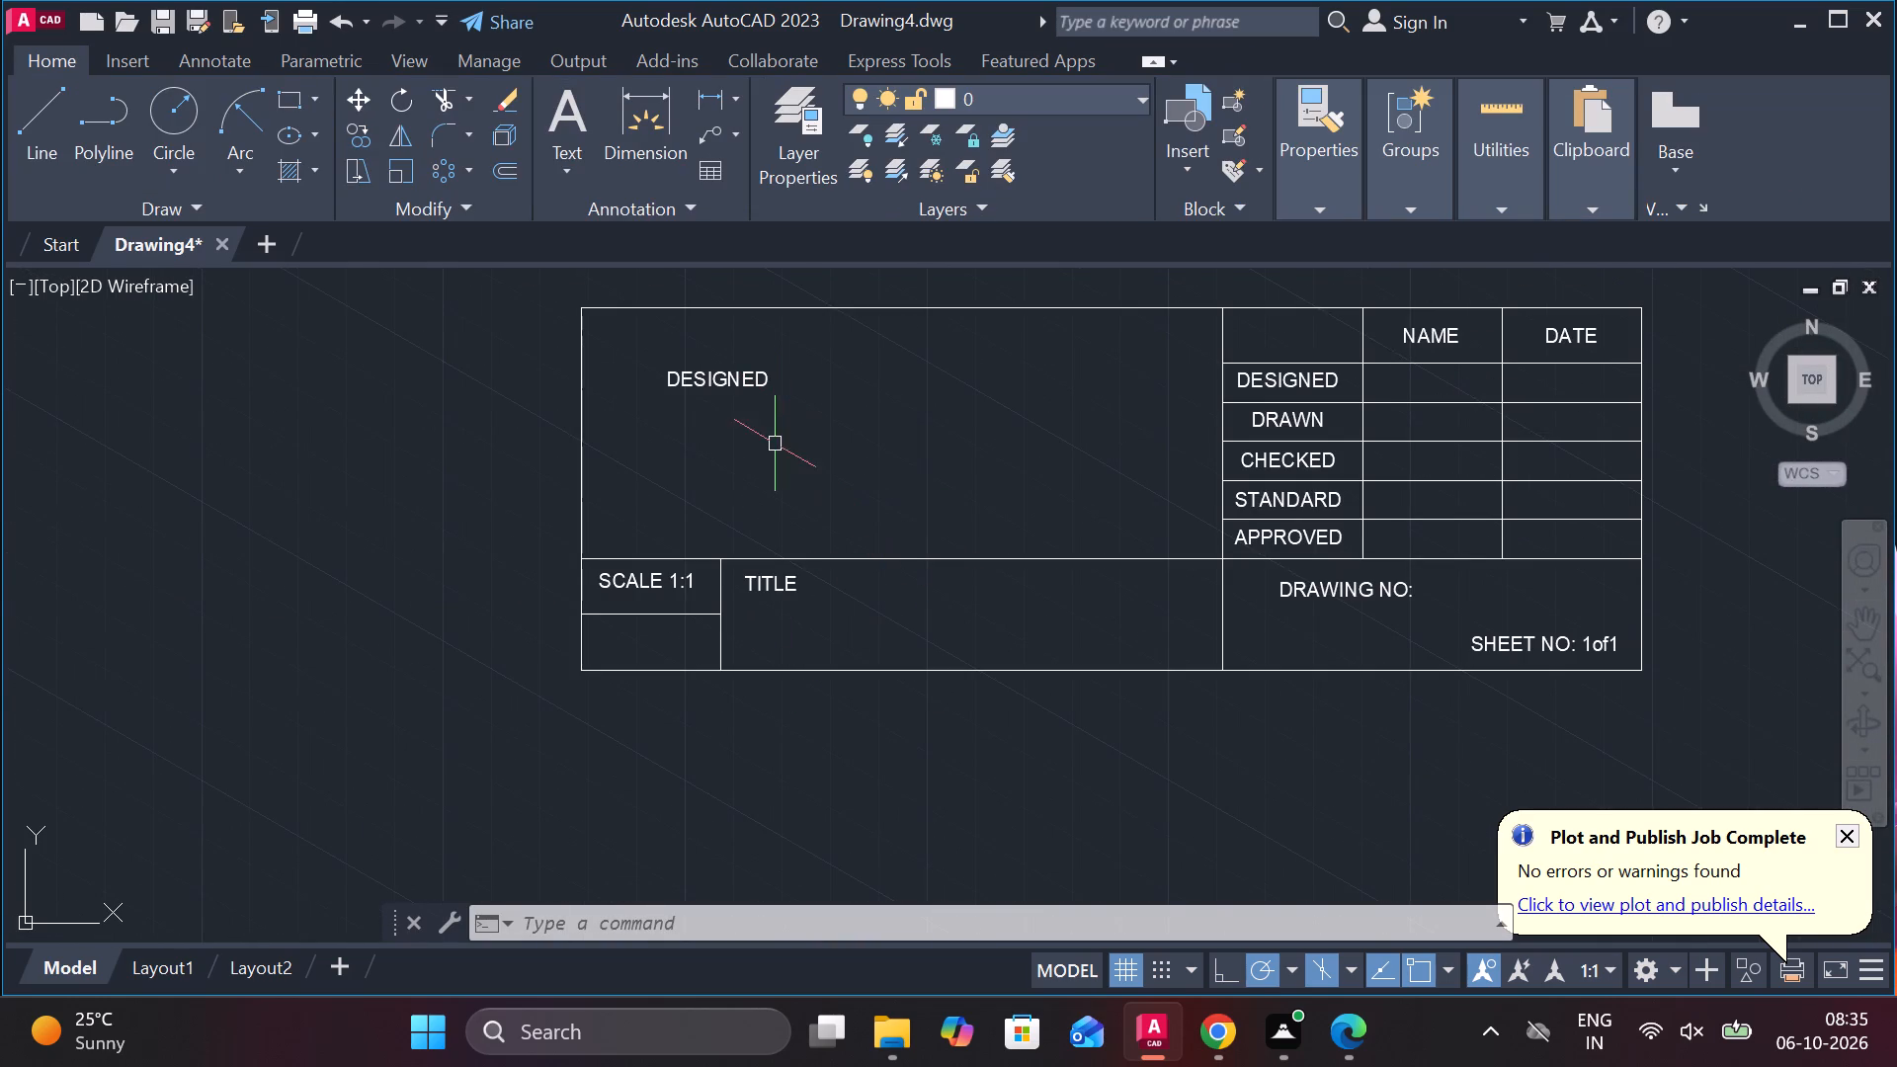
Add spaces around "of" in the sheet number text so it reads SHEET NO: 1 of 1.
scroll(775, 447, up, 1)
scroll(797, 490, down, 2)
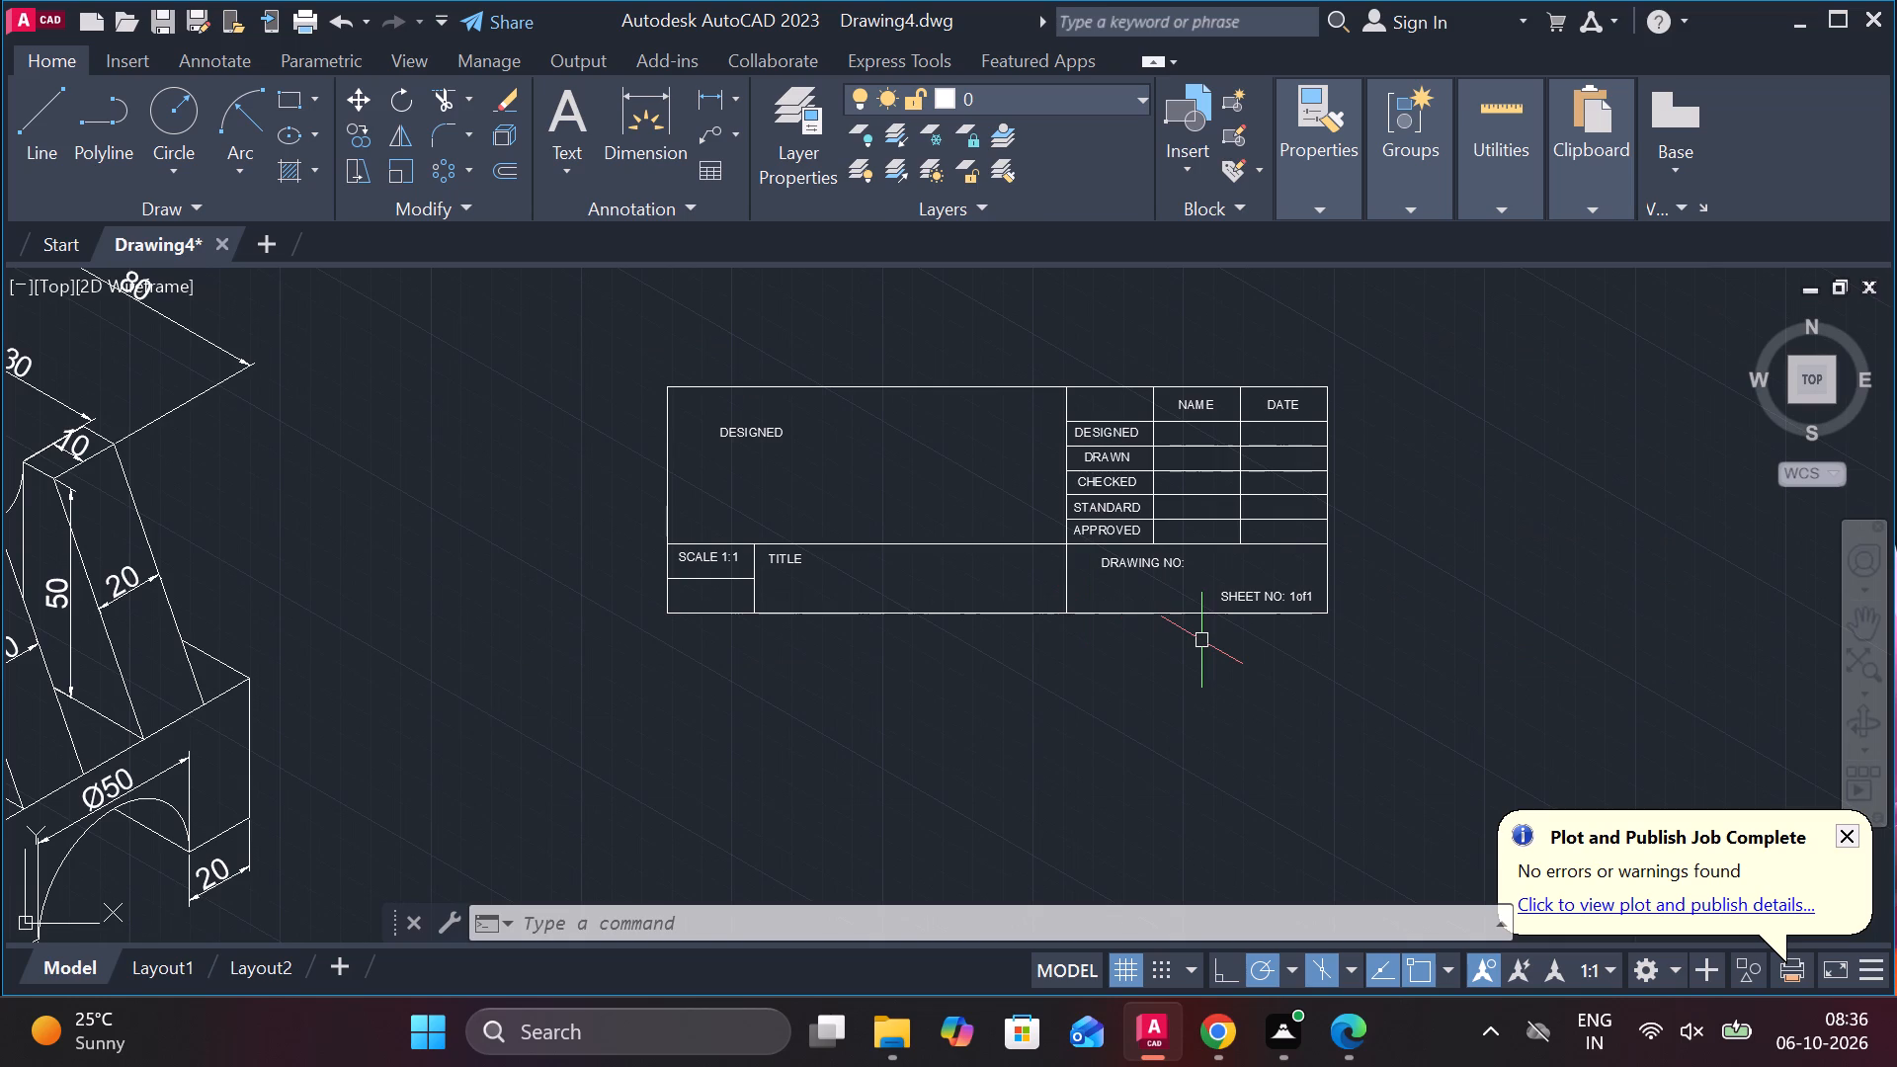
scroll(1208, 640, up, 2)
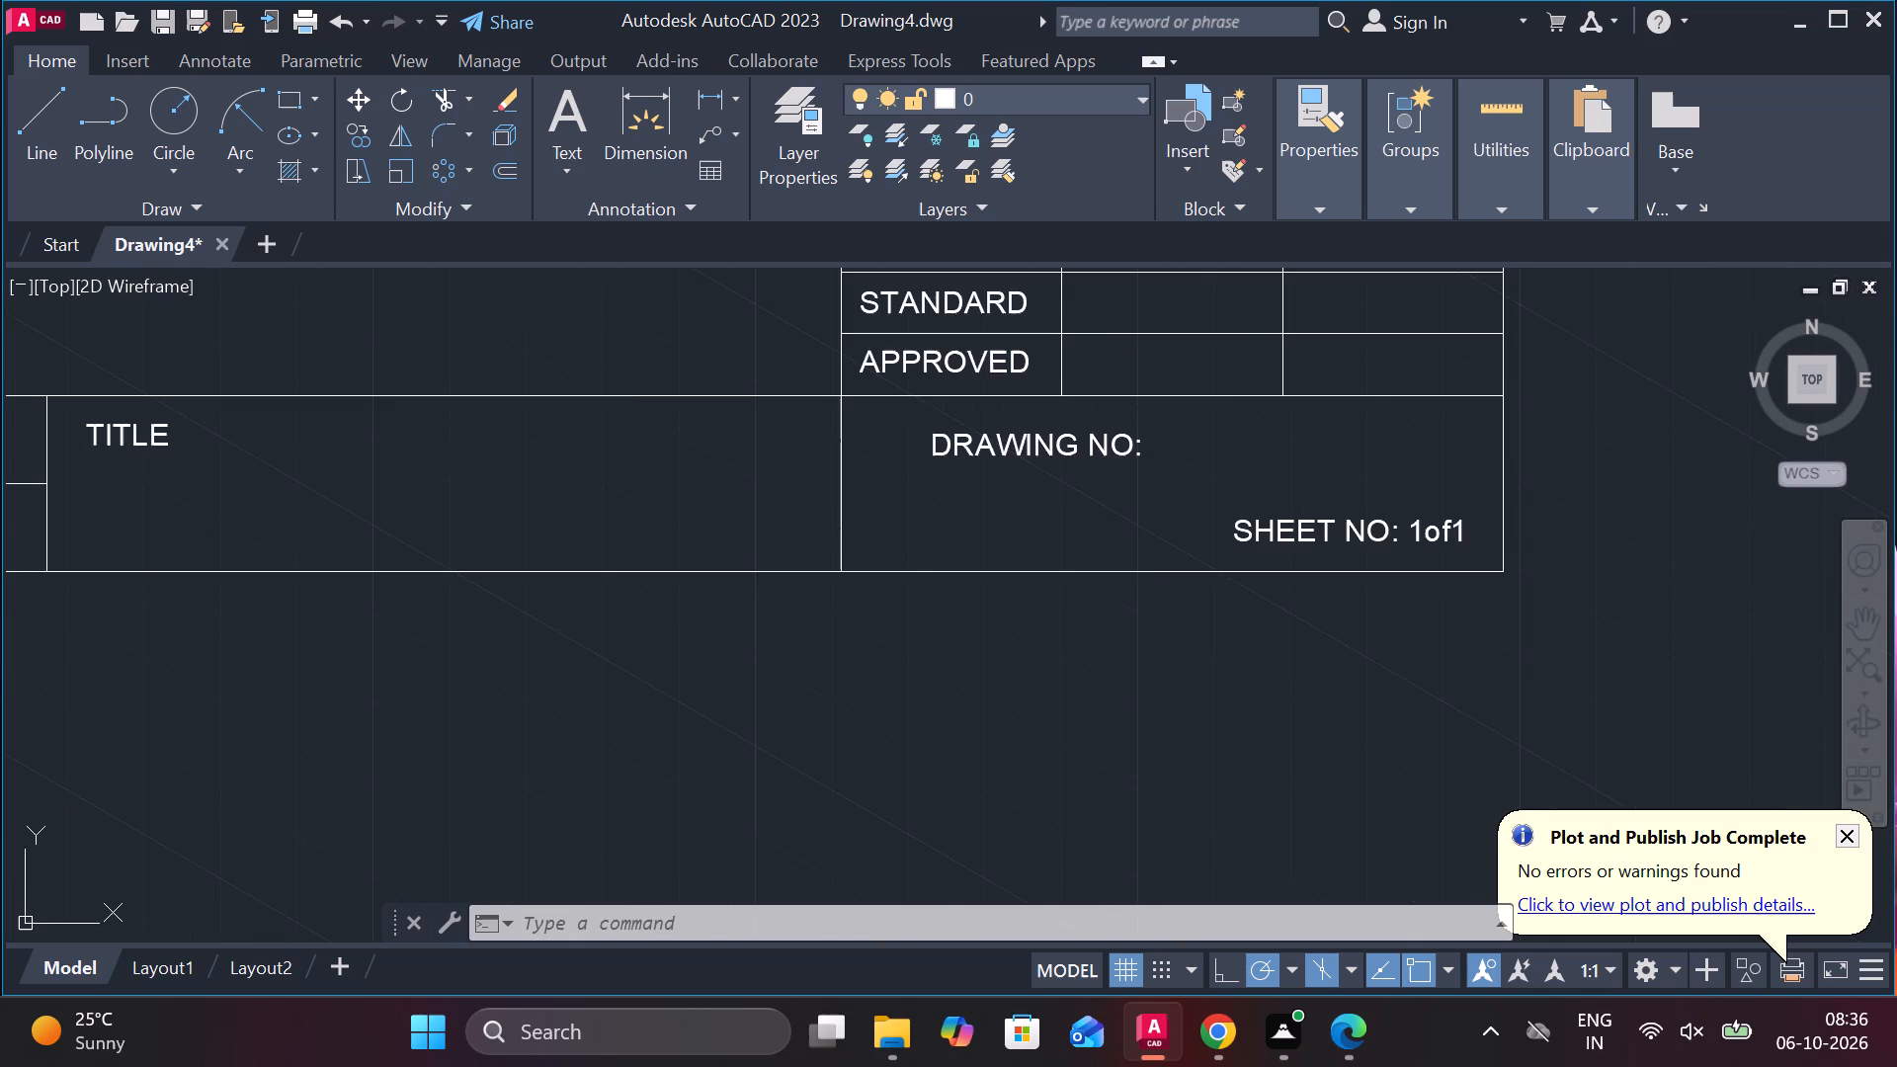
scroll(1328, 625, up, 2)
middle_drag(1513, 574, 1243, 721)
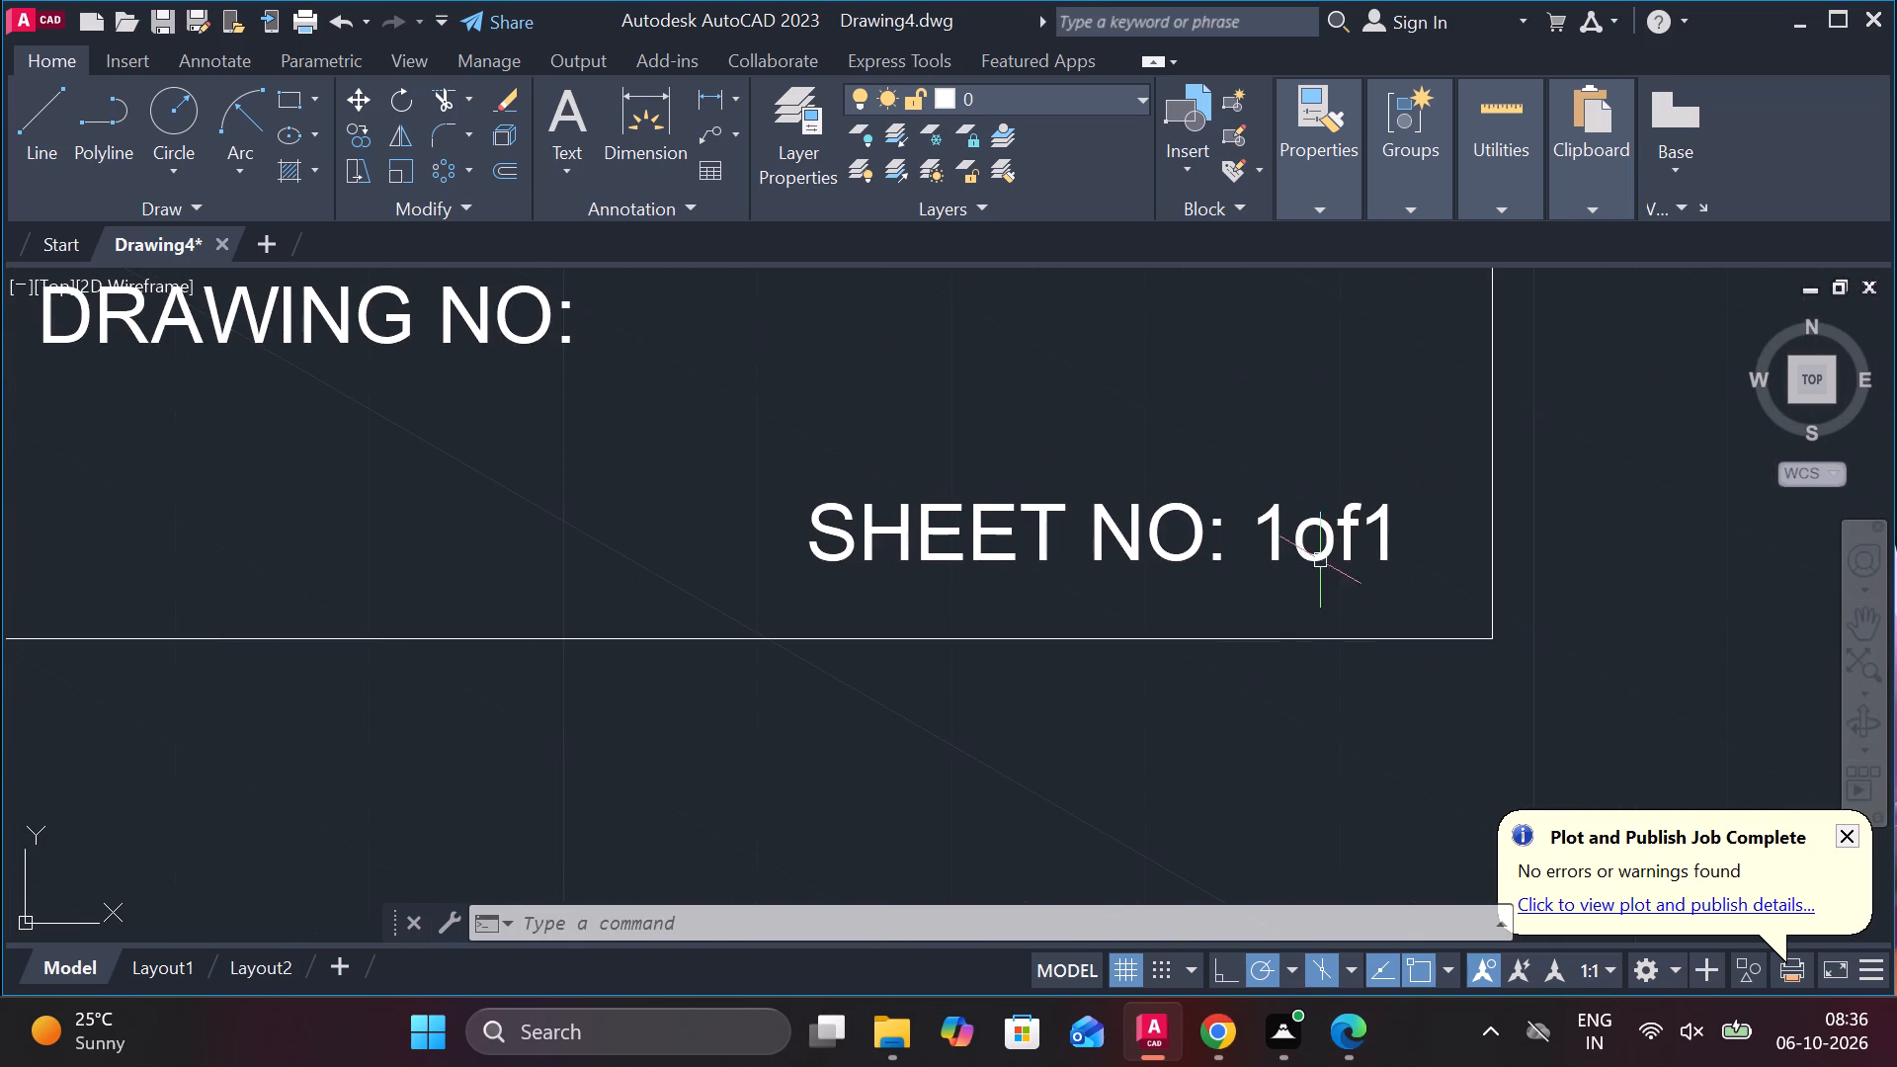
double_click(1329, 551)
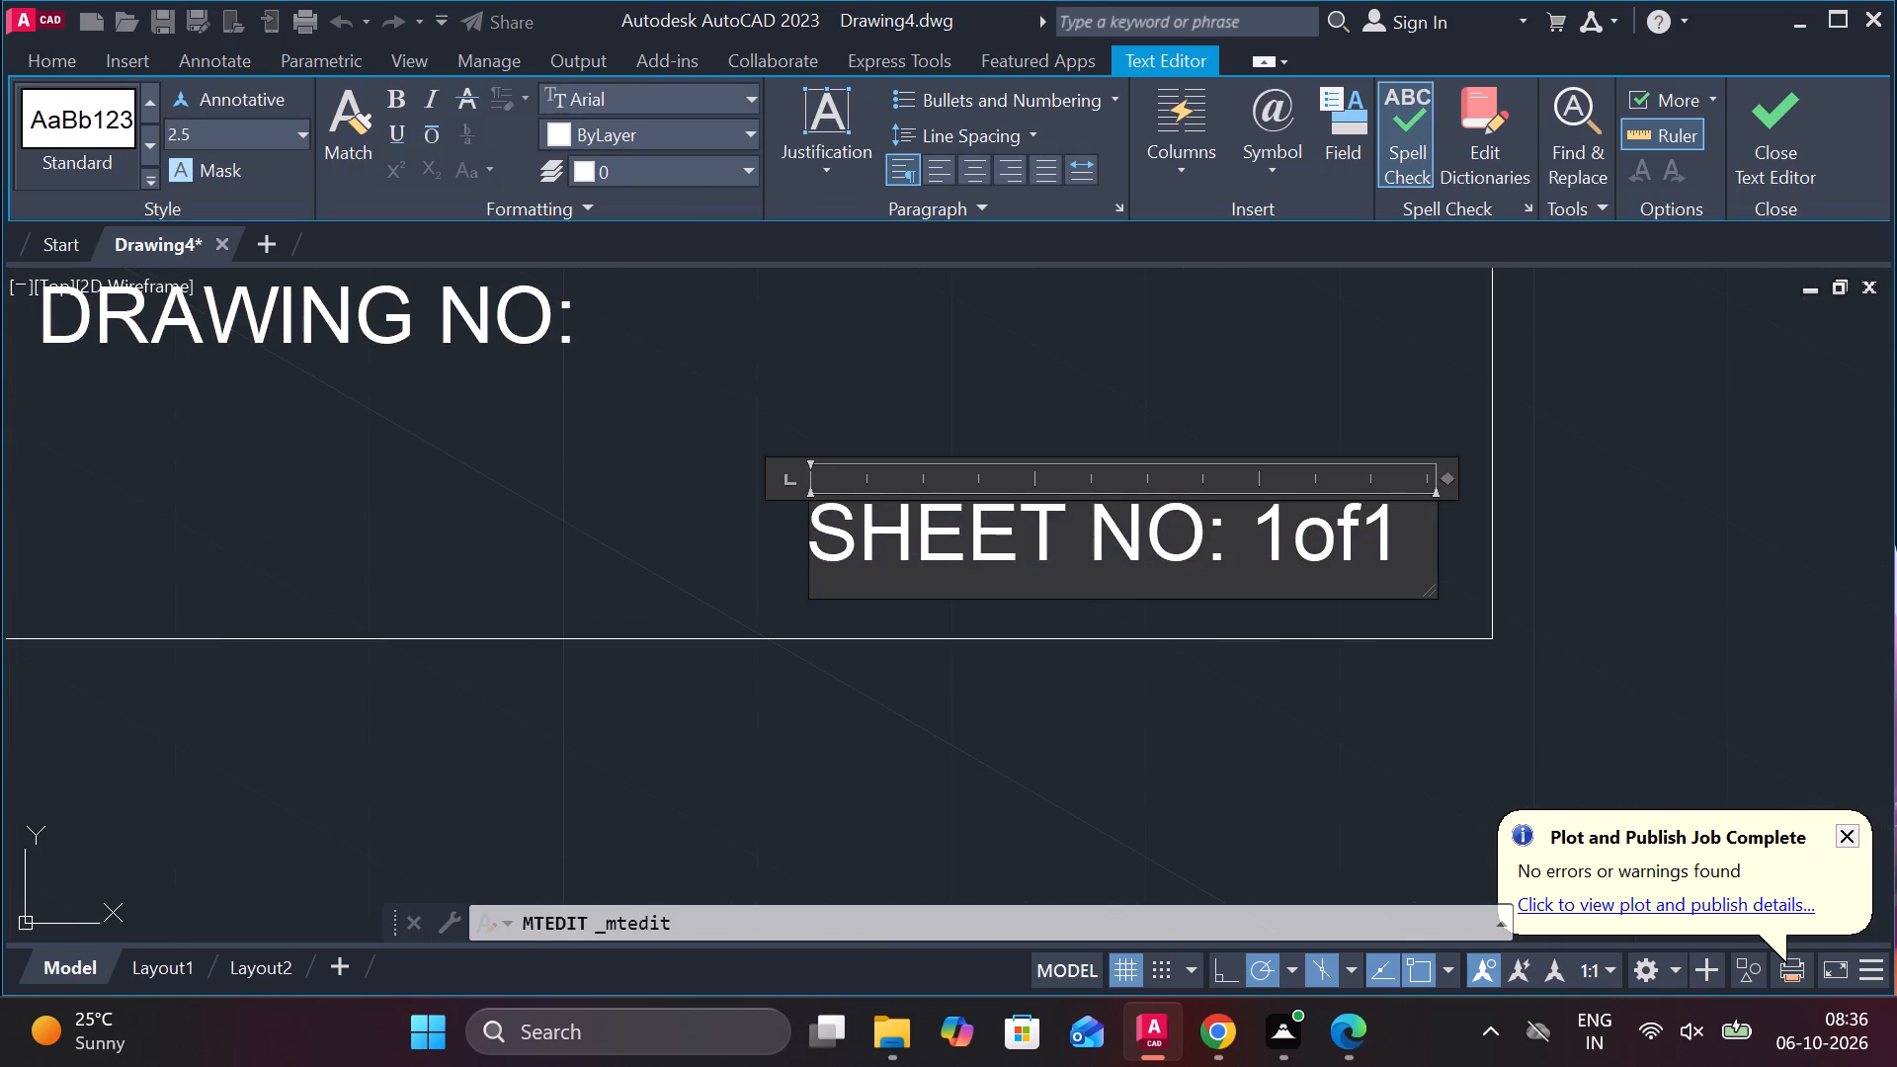
click(1287, 542)
key(BackSpace)
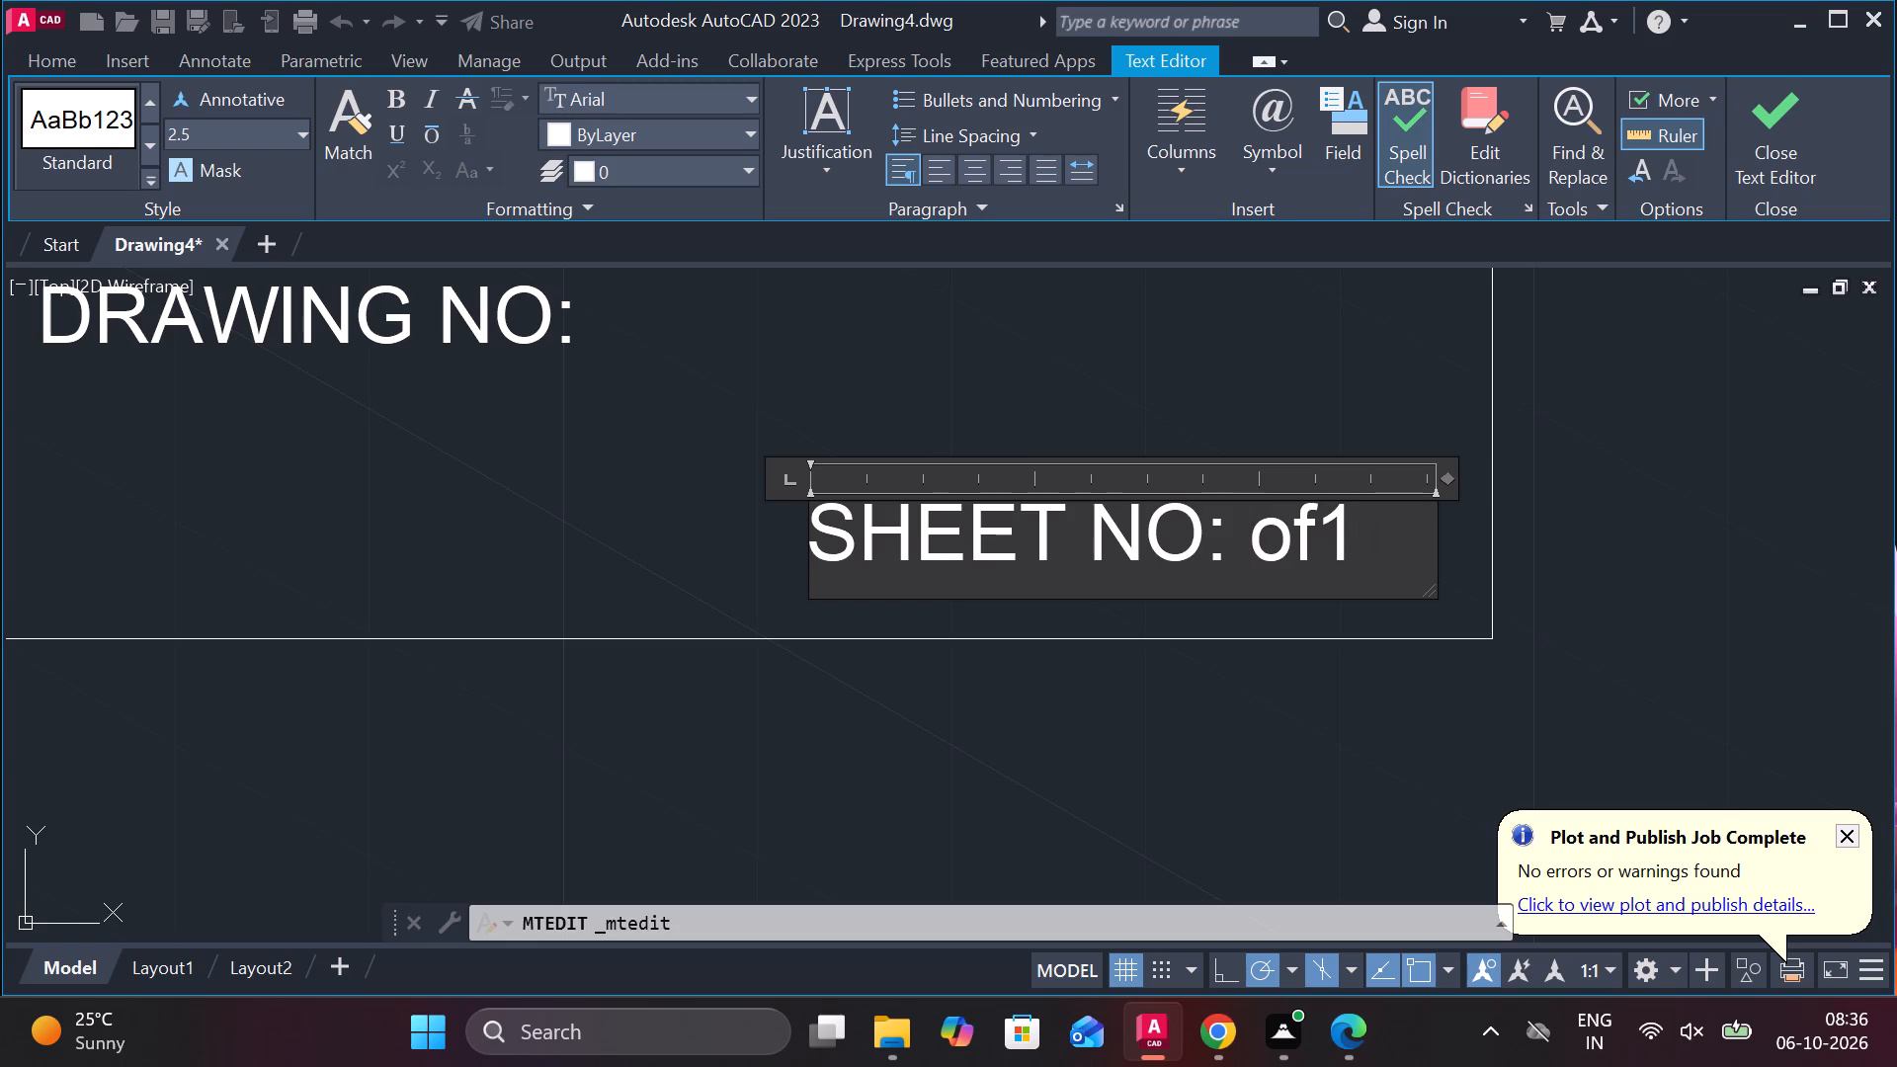
text(1)
key(space)
click(1400, 550)
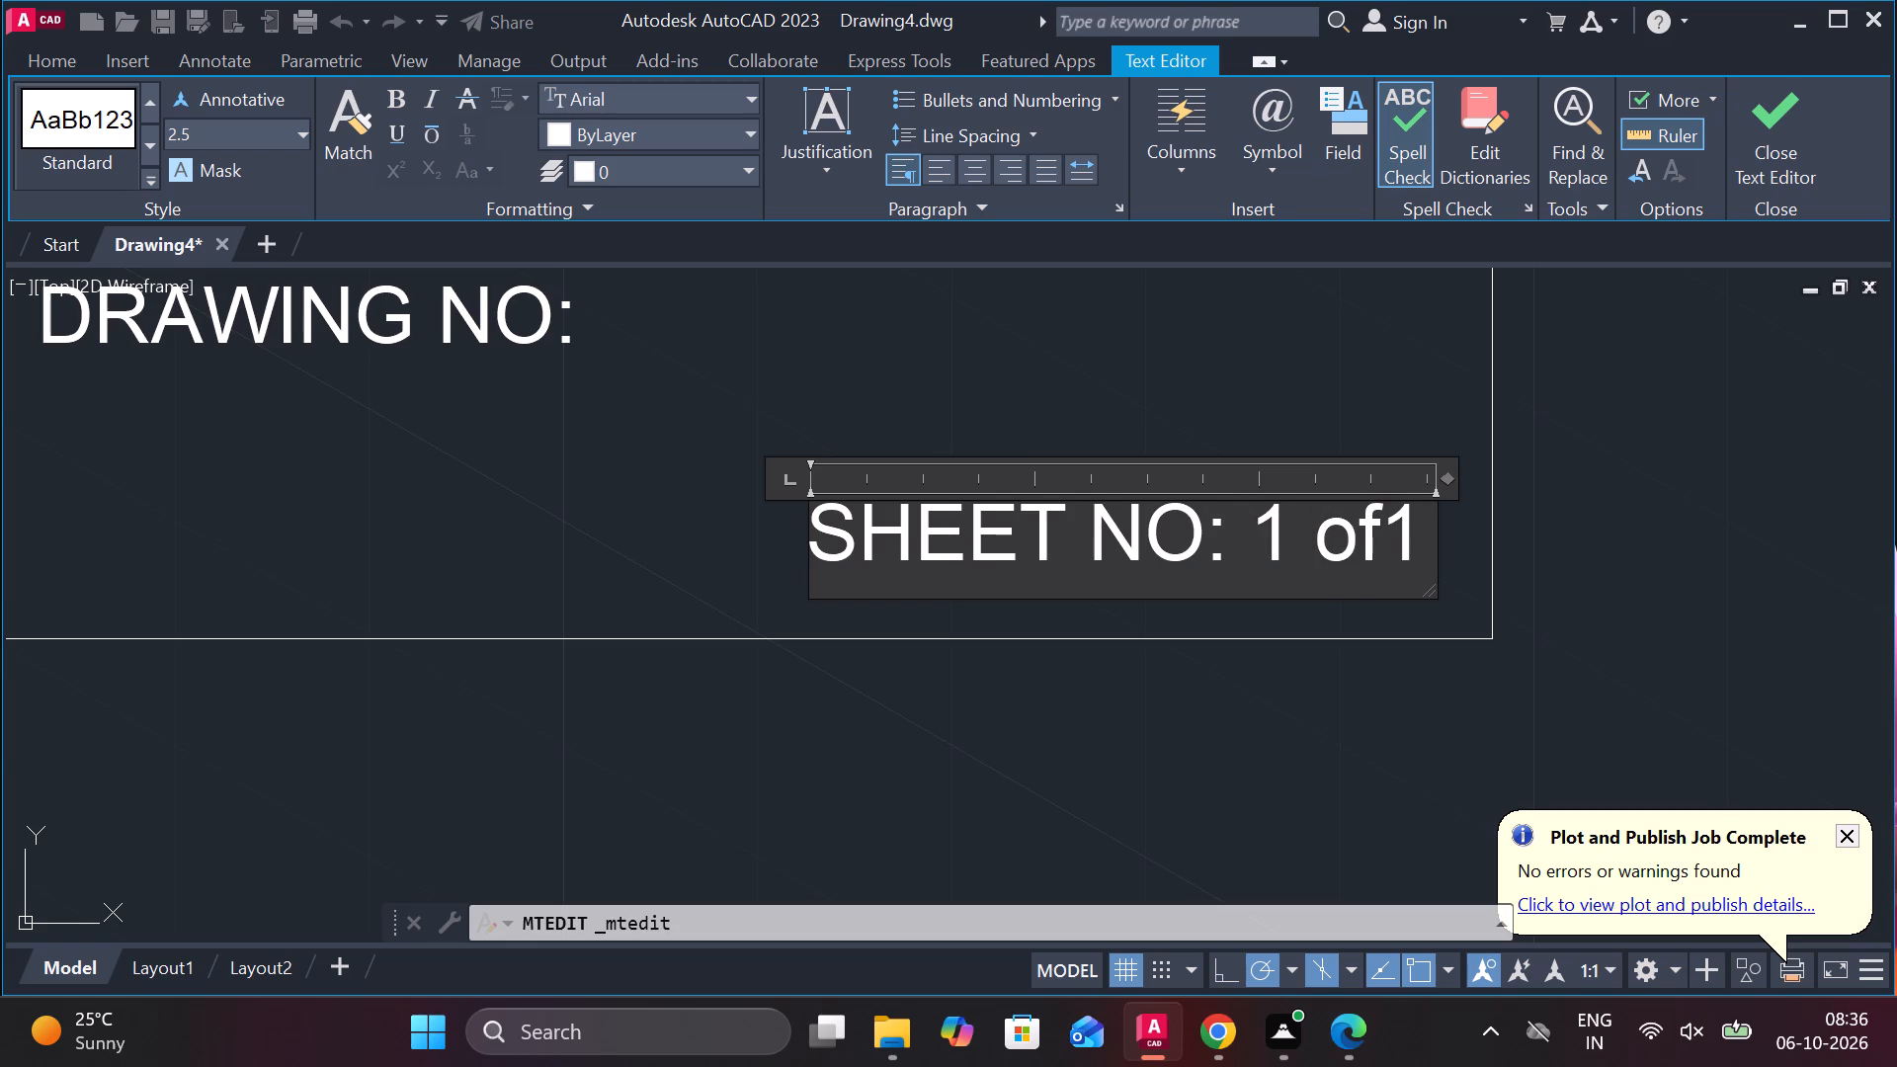
key(space)
click(1774, 156)
Draw a circle of diameter 3 in the left part of the empty cell below SCALE 1:1.
scroll(782, 729, down, 2)
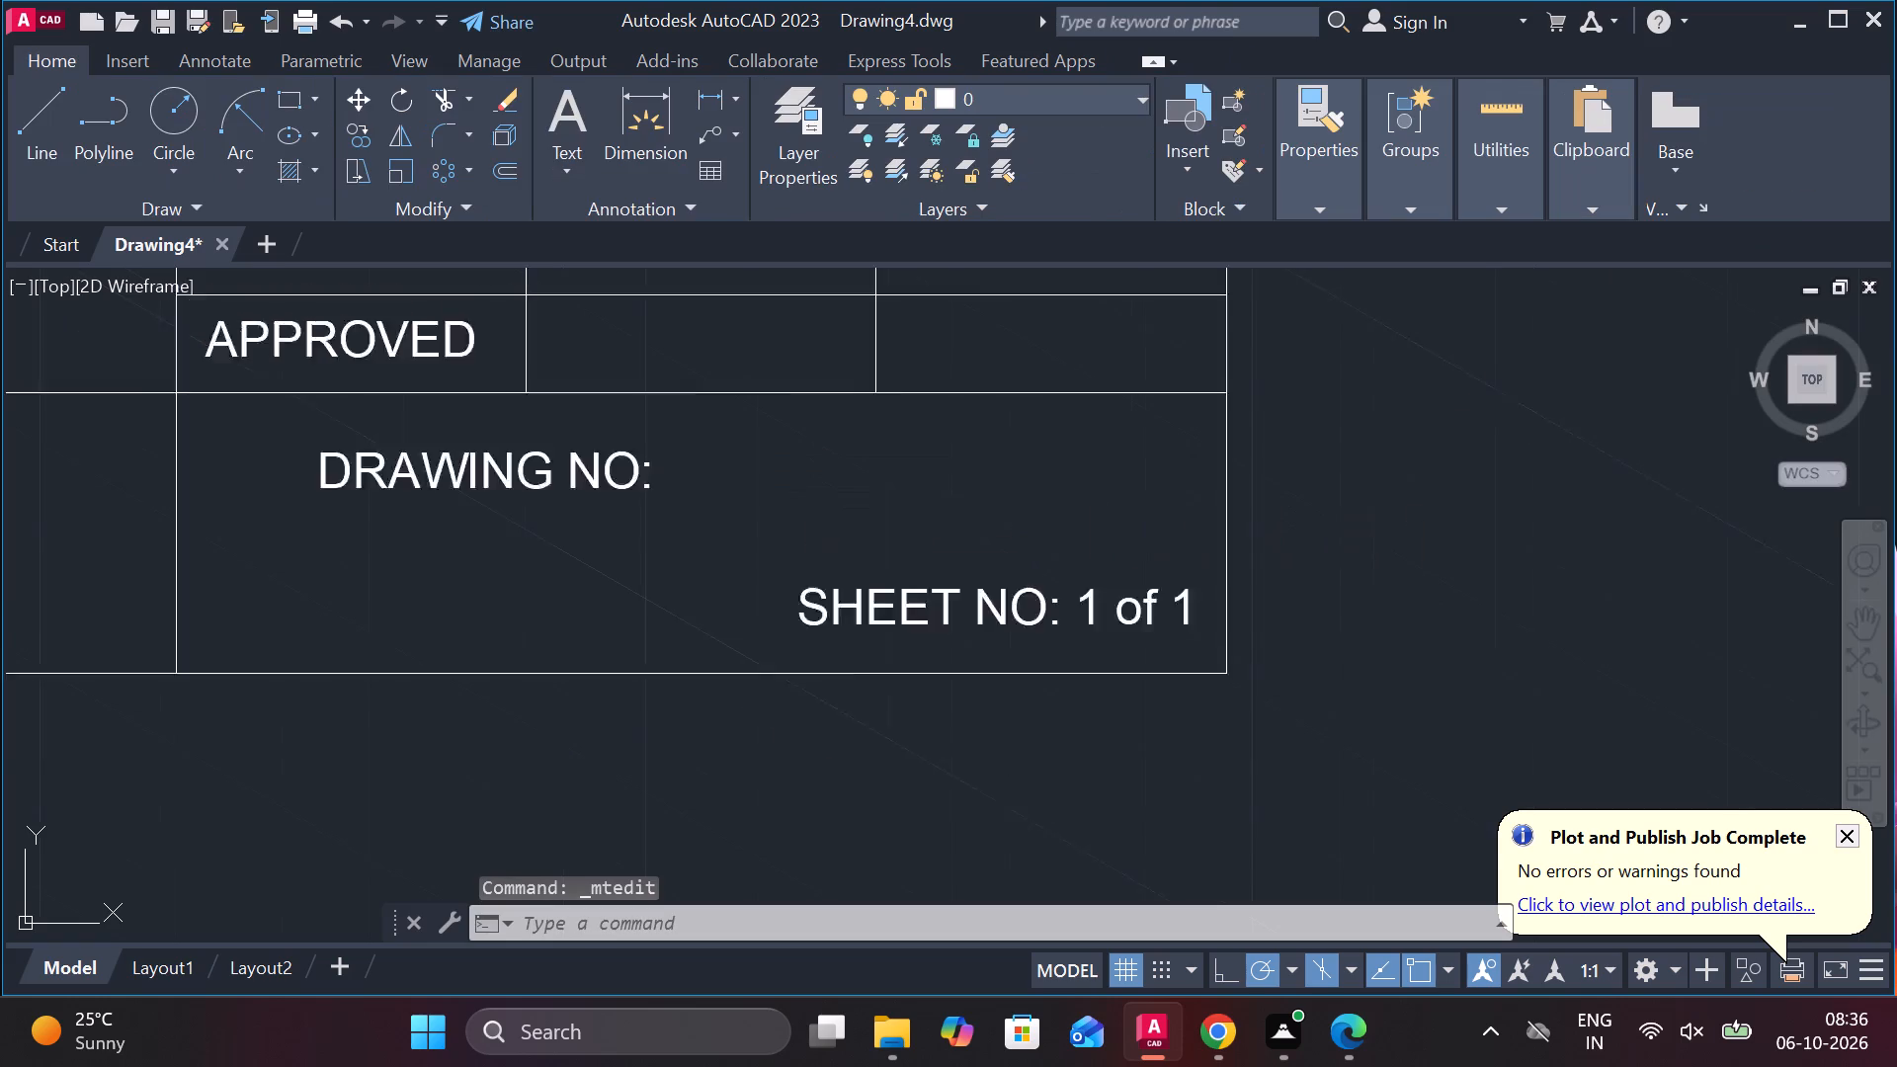
scroll(781, 736, down, 2)
scroll(1185, 699, down, 1)
scroll(560, 740, up, 2)
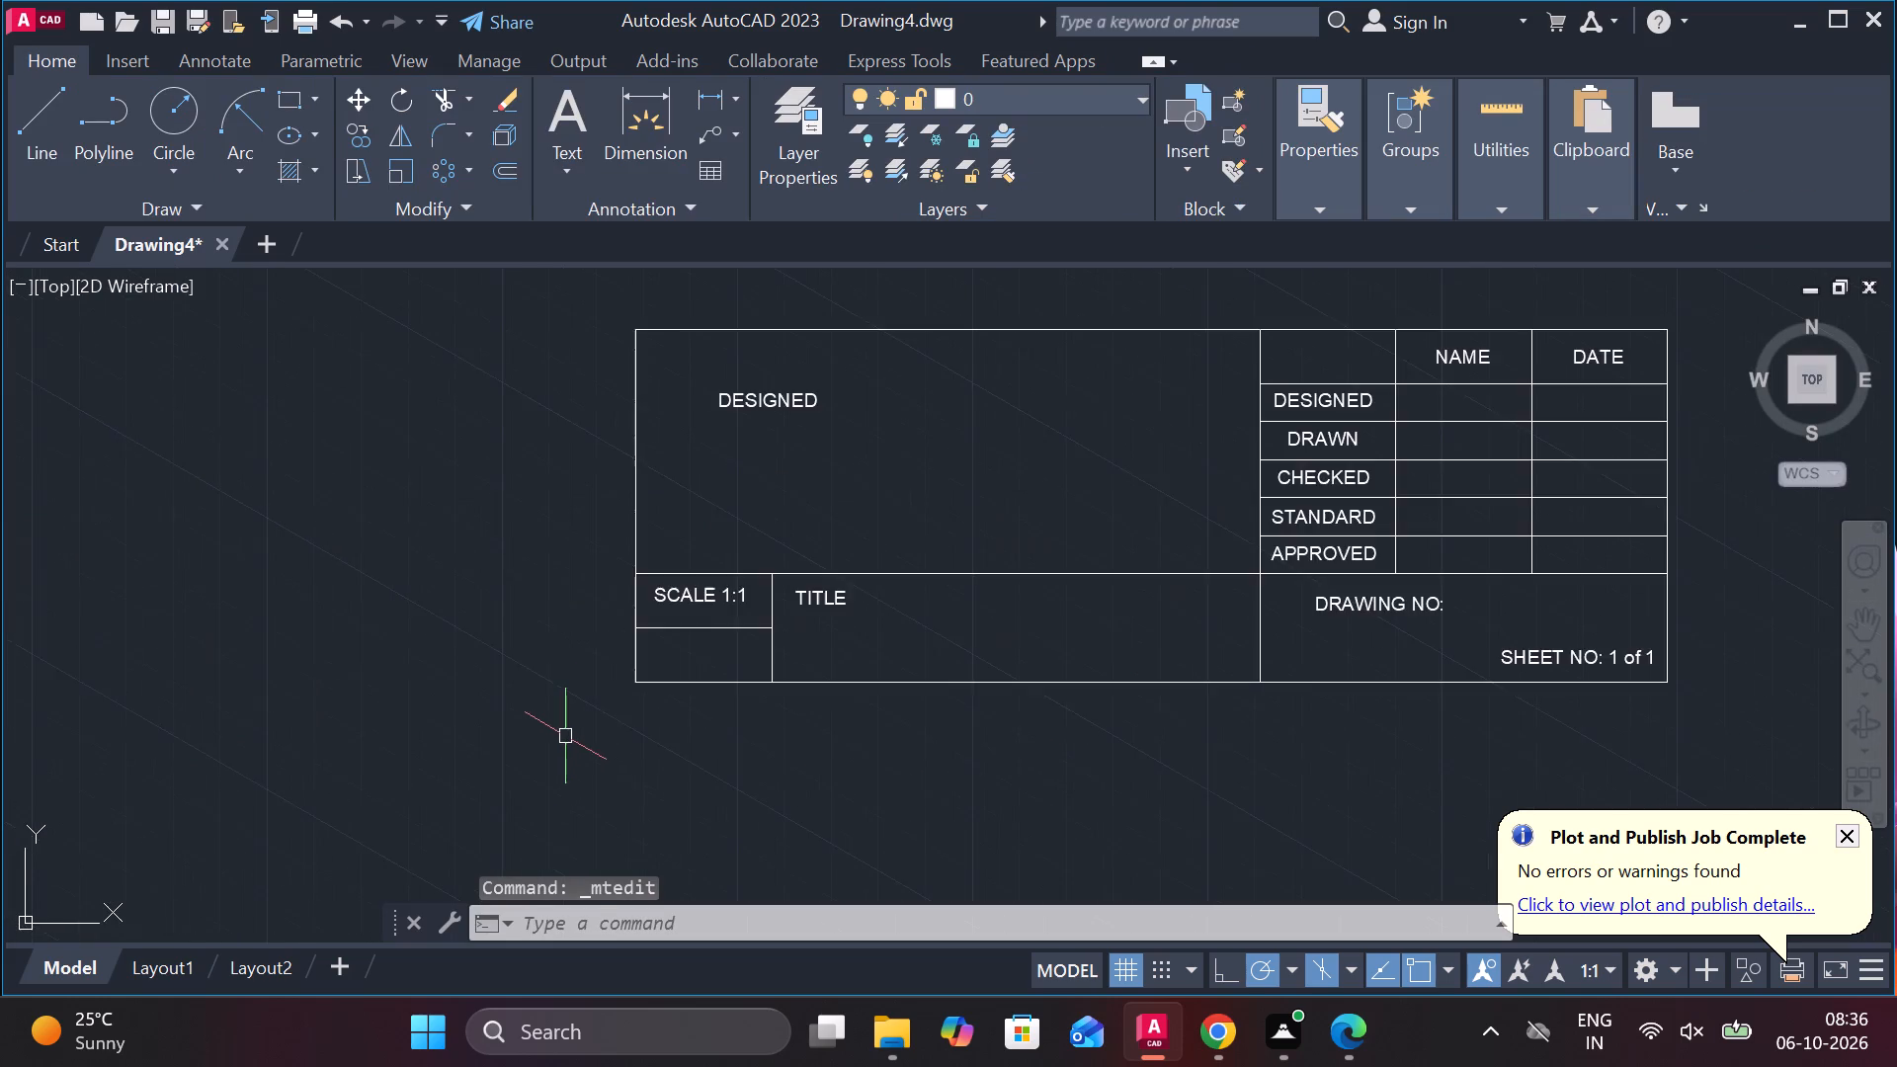
scroll(646, 736, up, 2)
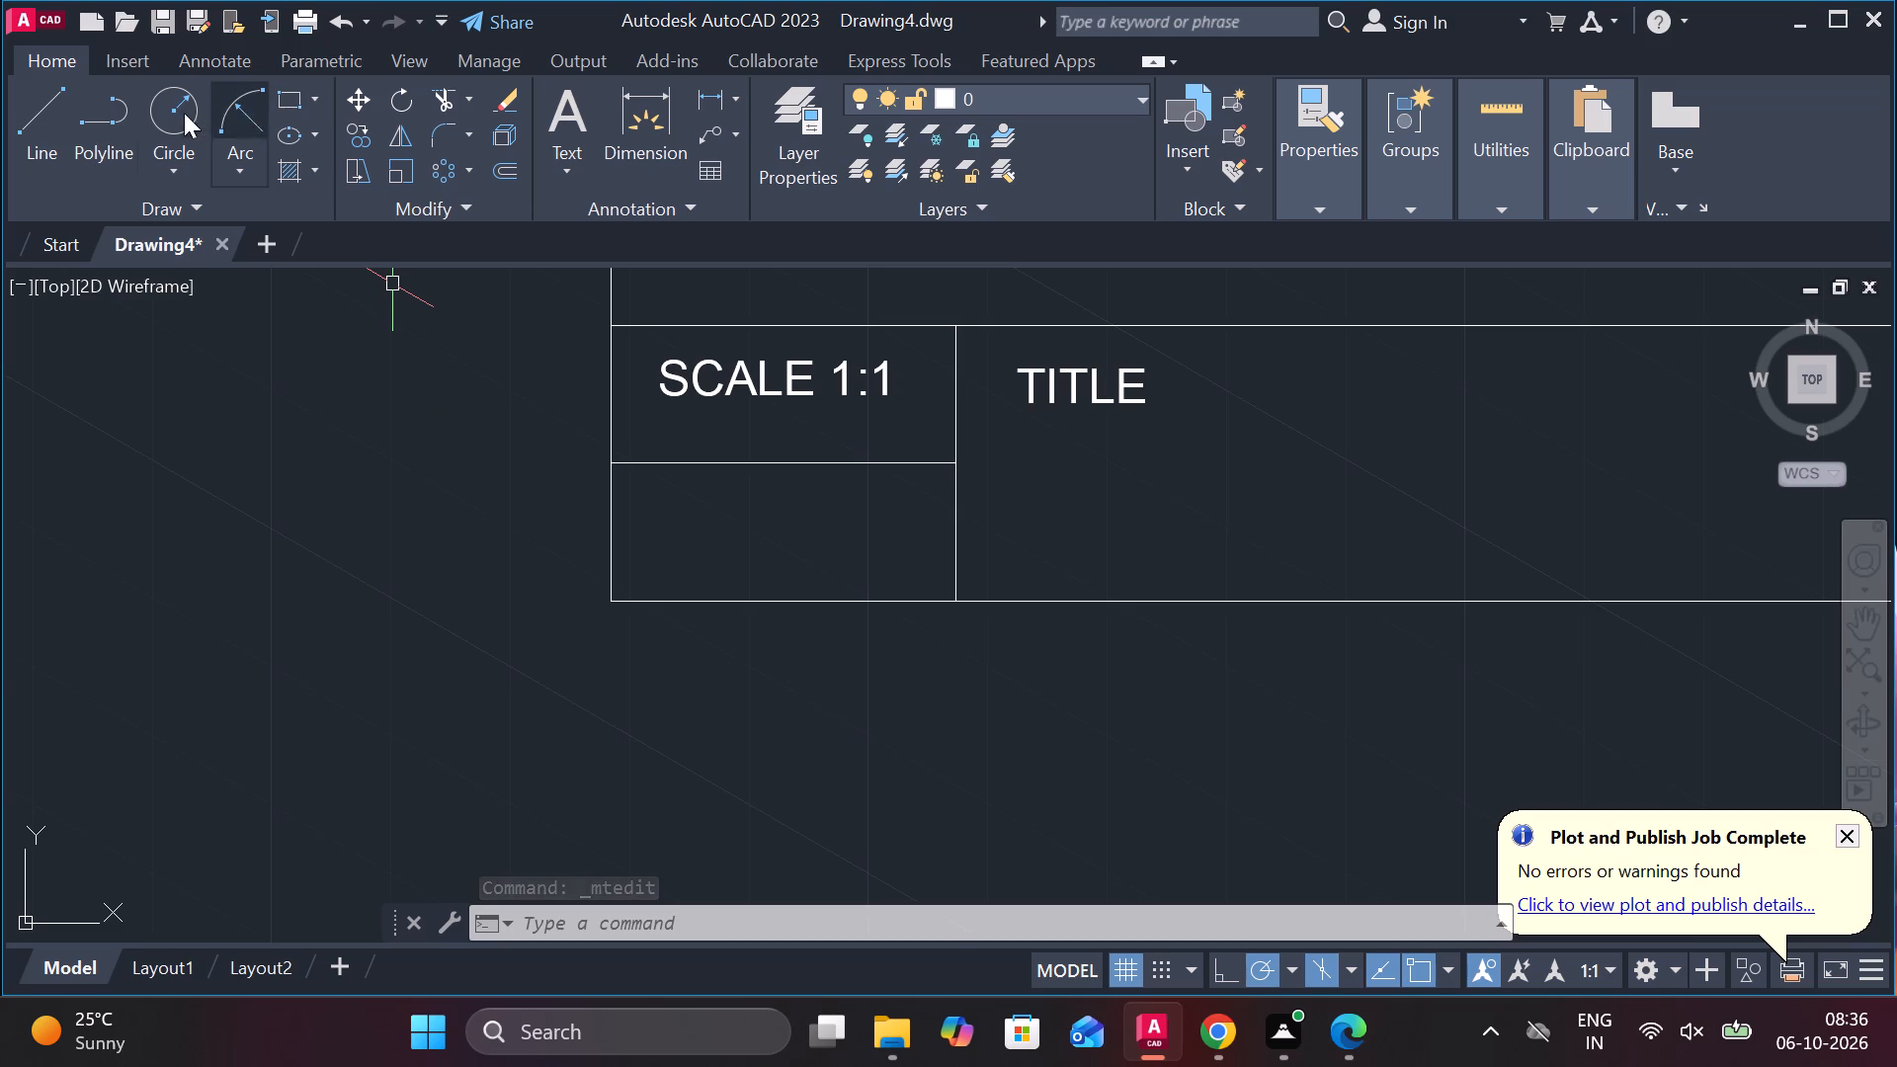
click(176, 167)
click(281, 241)
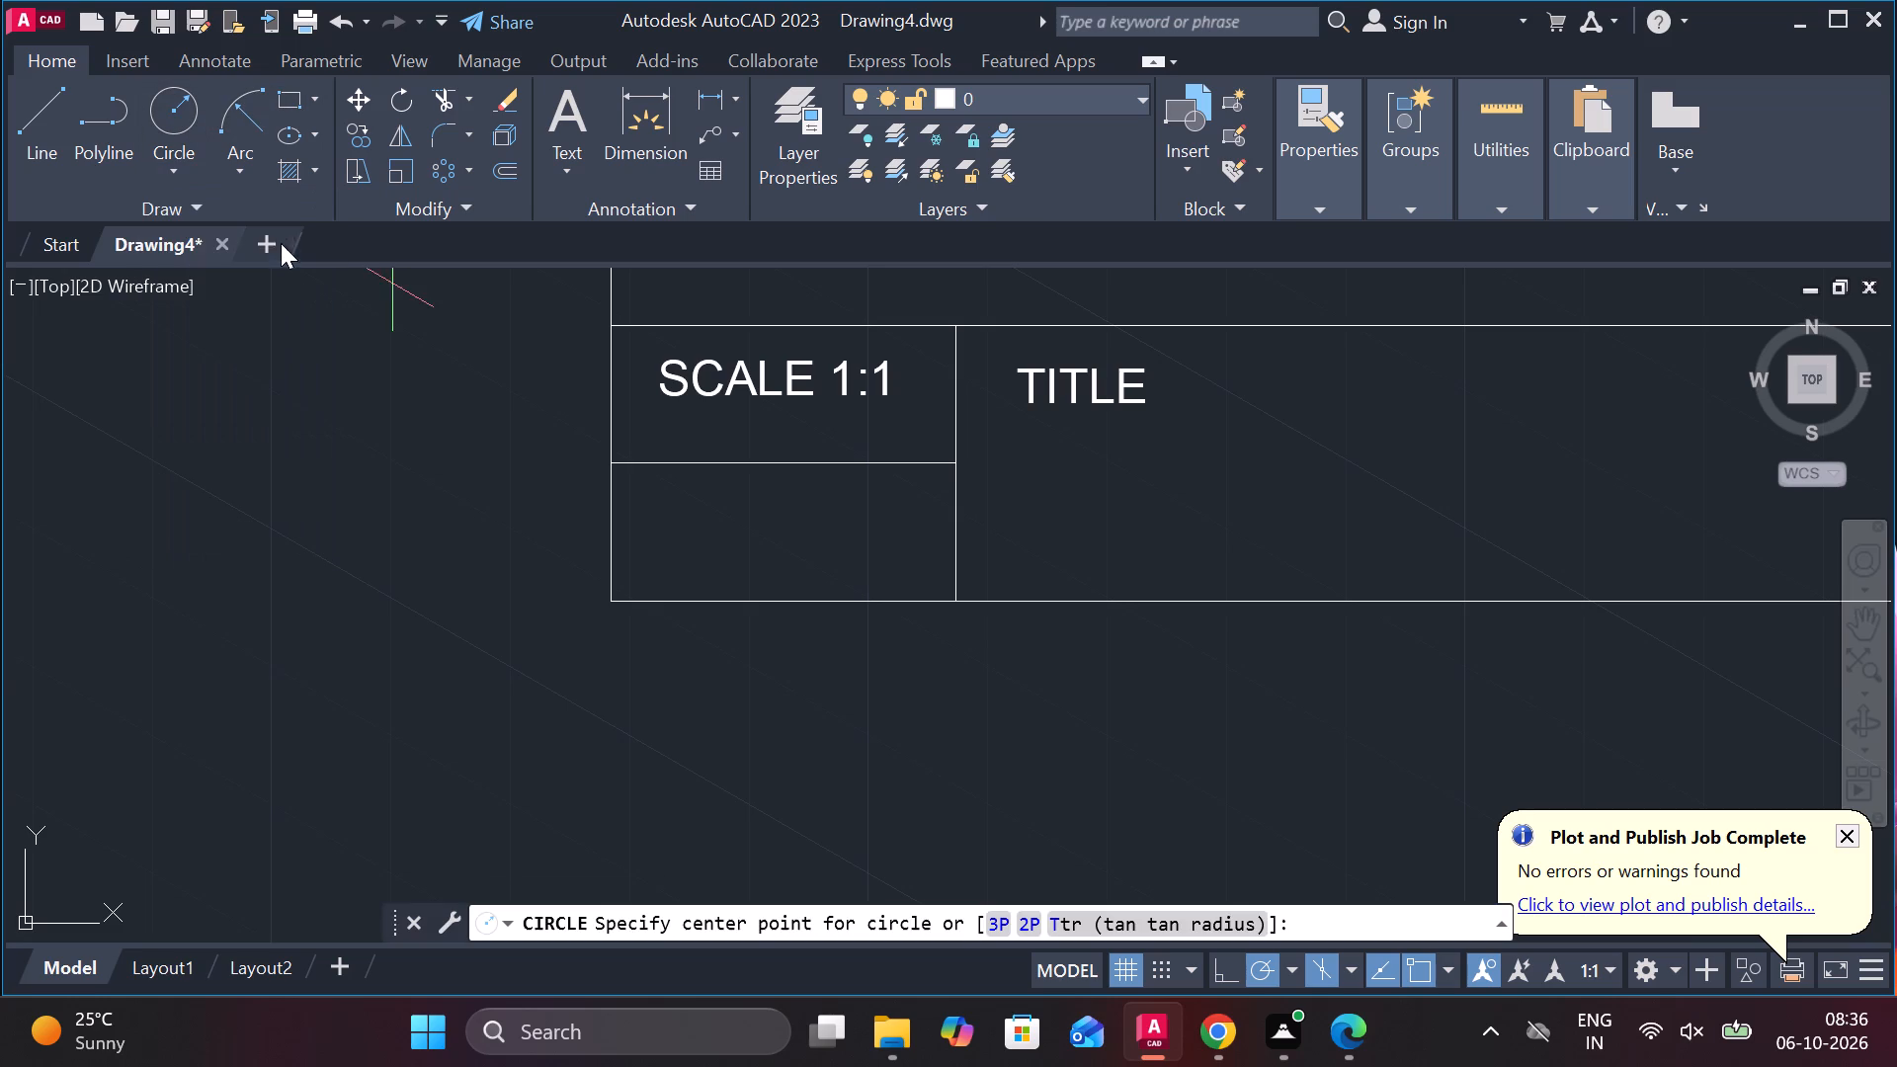
scroll(713, 523, up, 1)
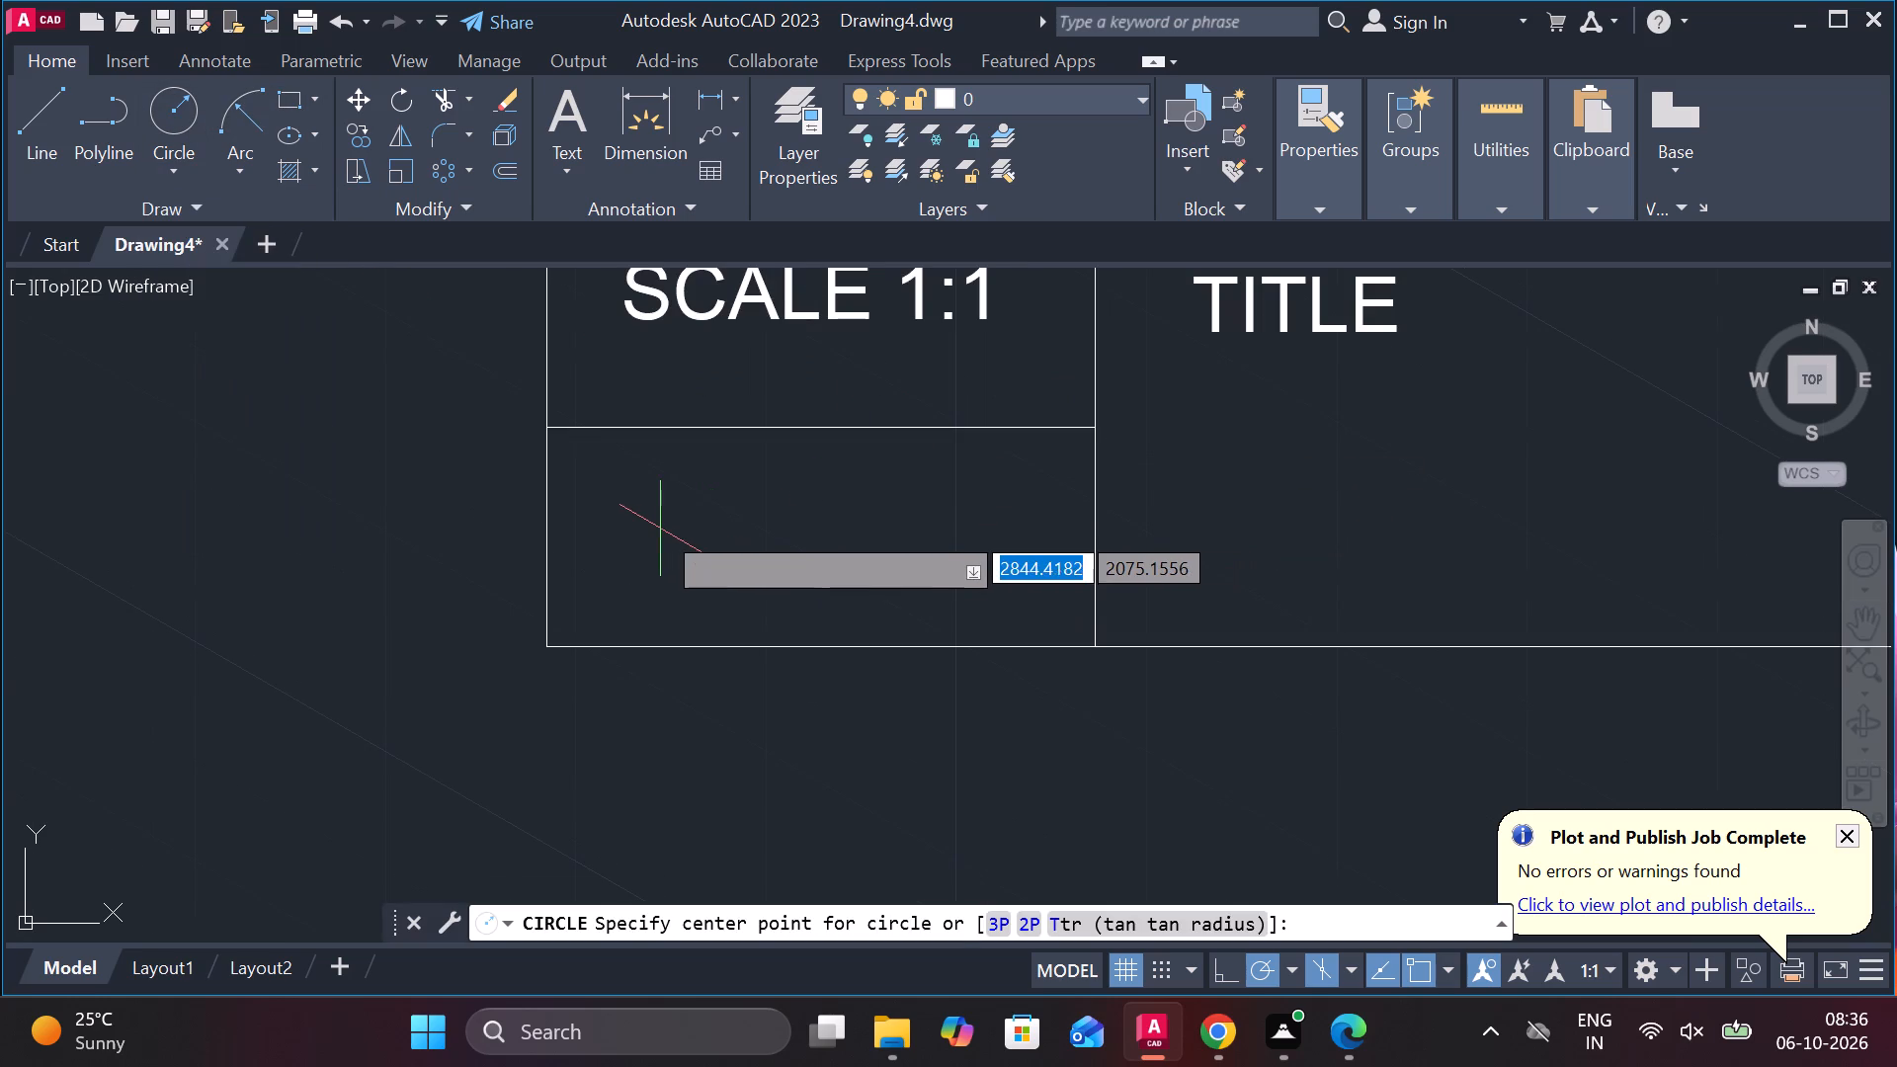
click(640, 529)
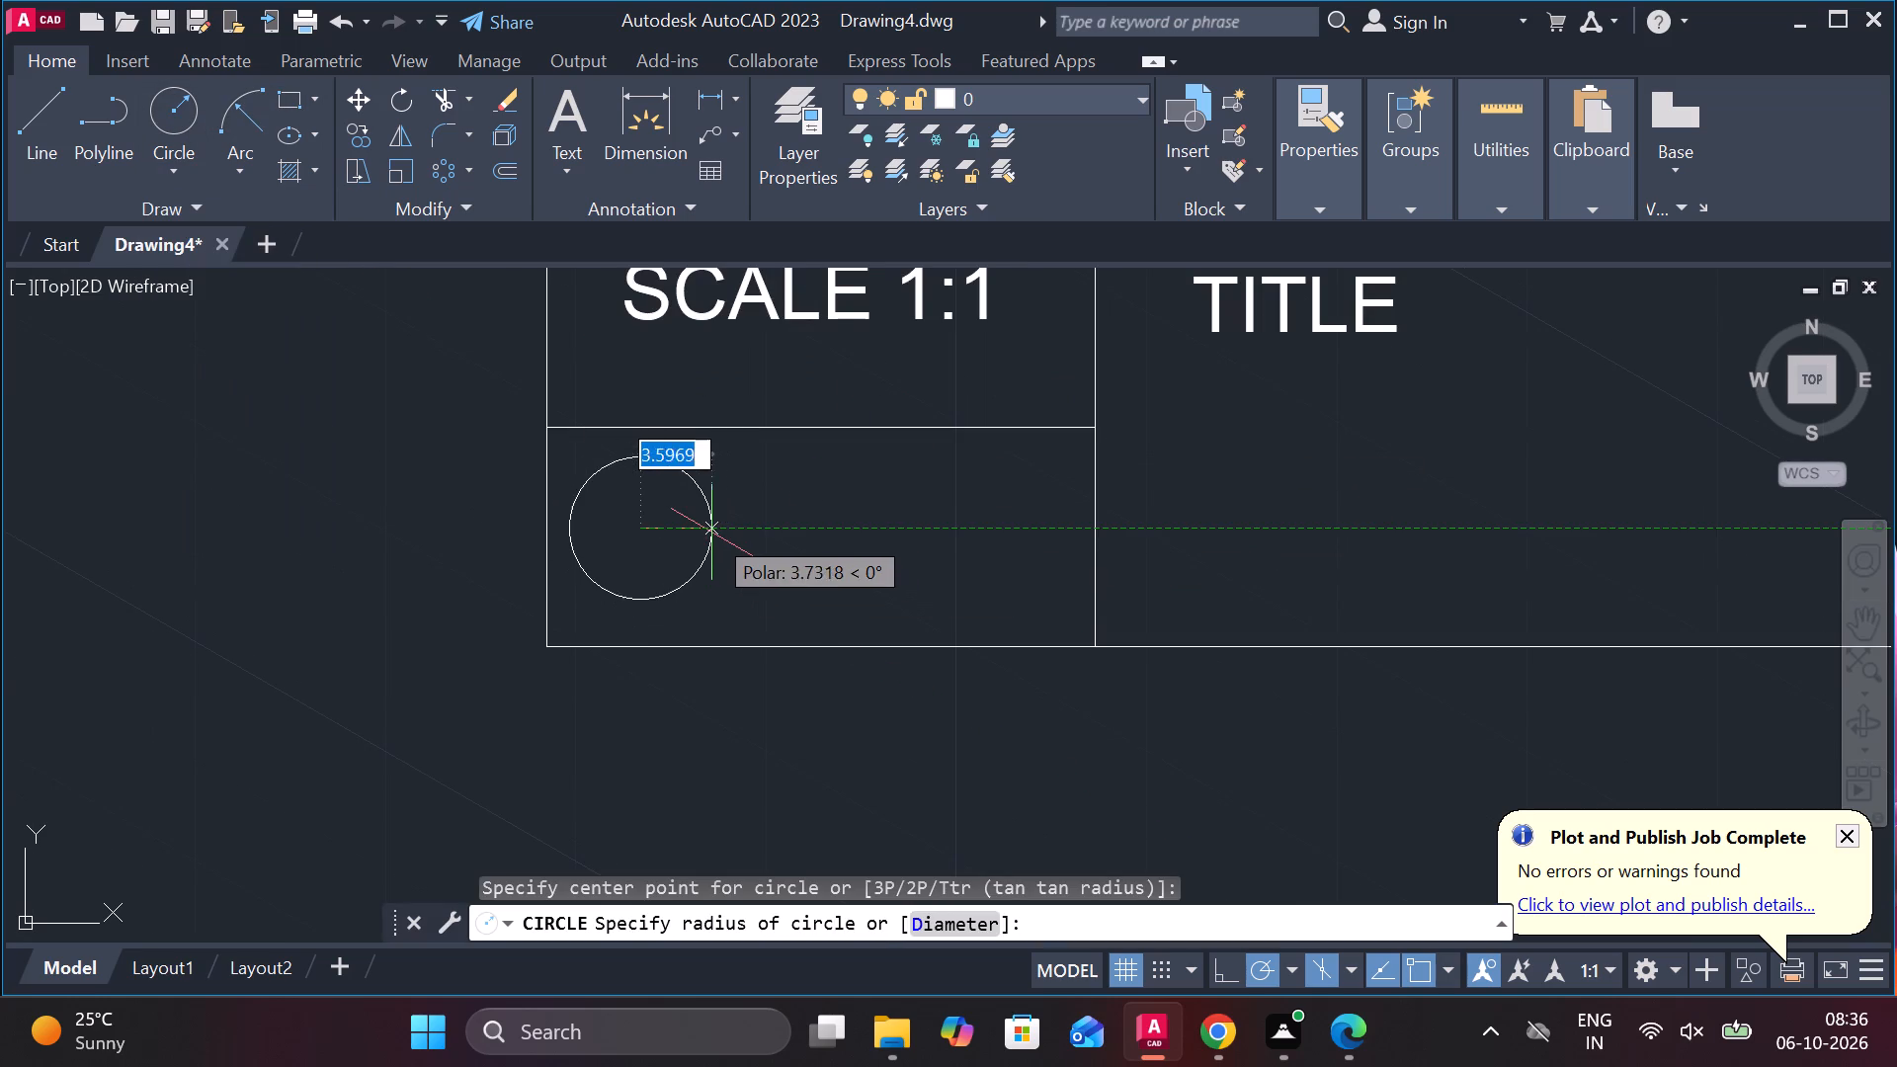
key(d)
key(Return)
key(3)
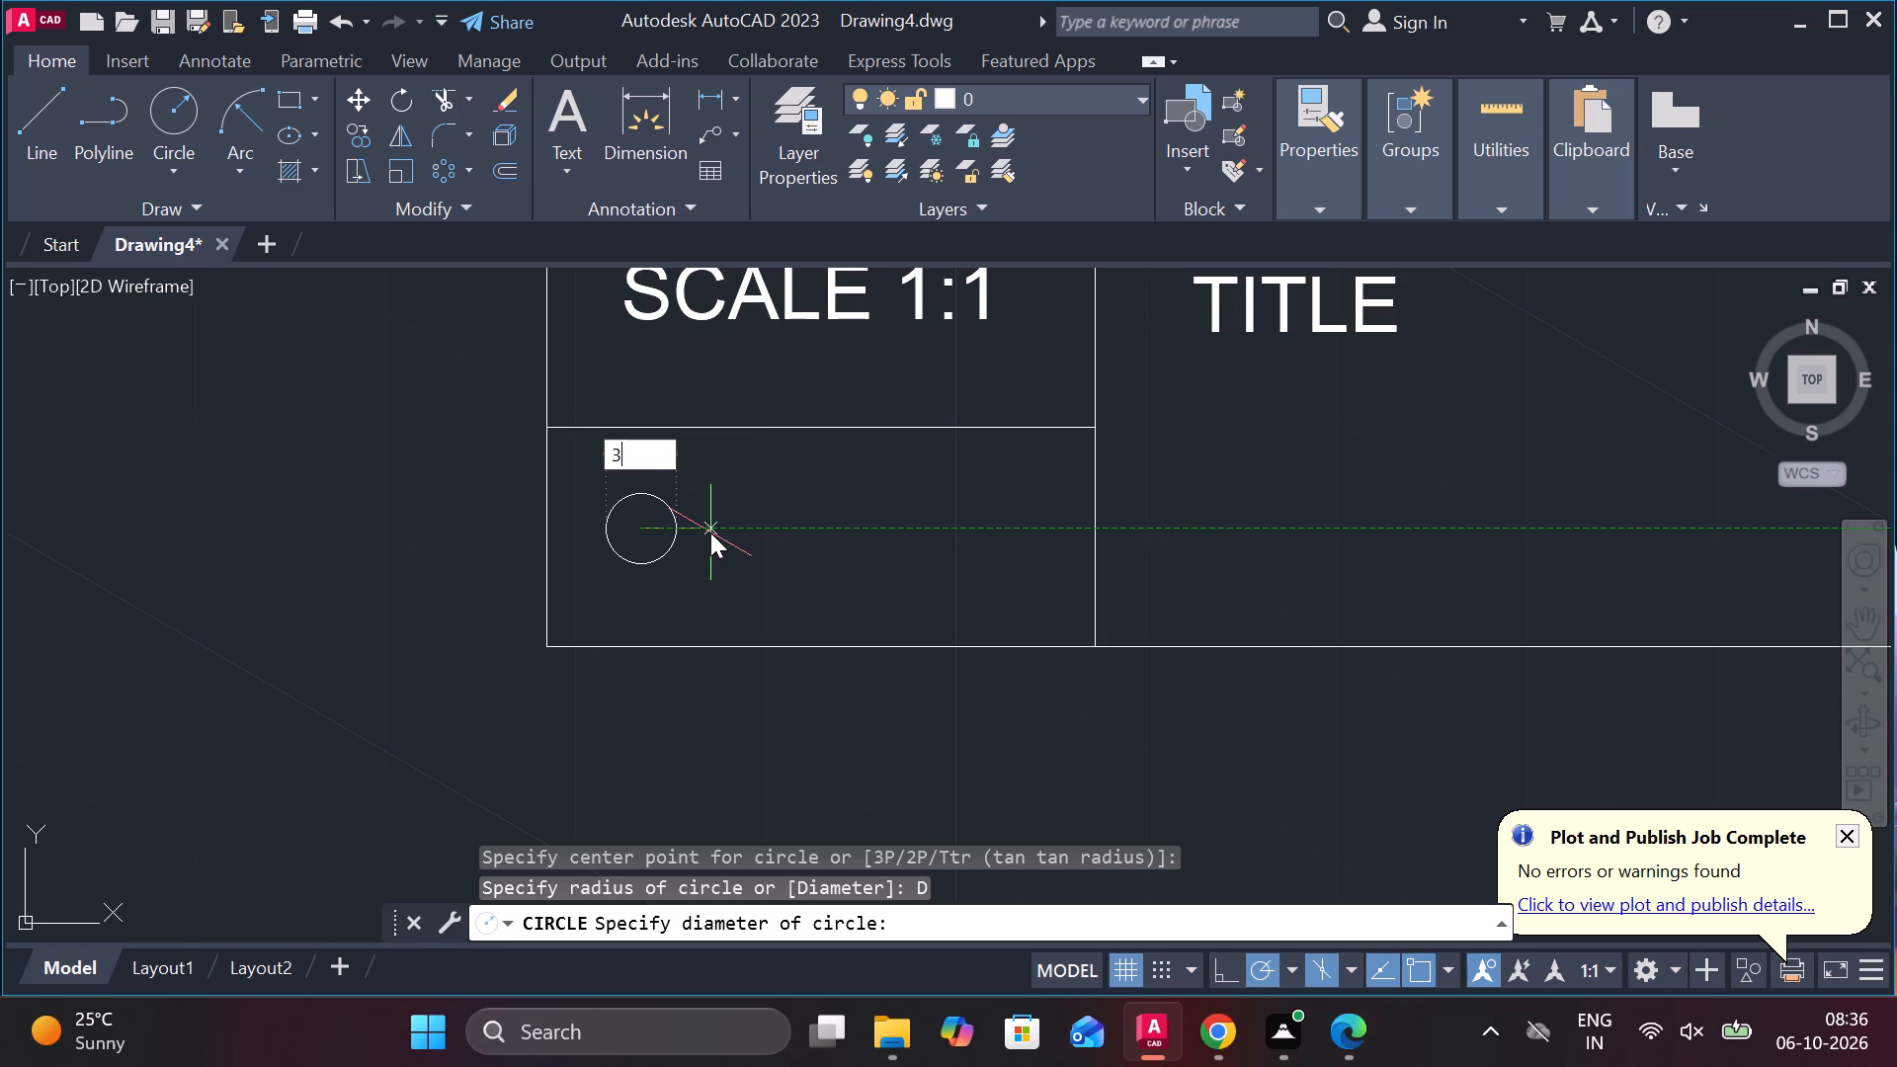
key(Return)
Draw a concentric circle of diameter 4 around the first circle in the projection symbol cell.
key(space)
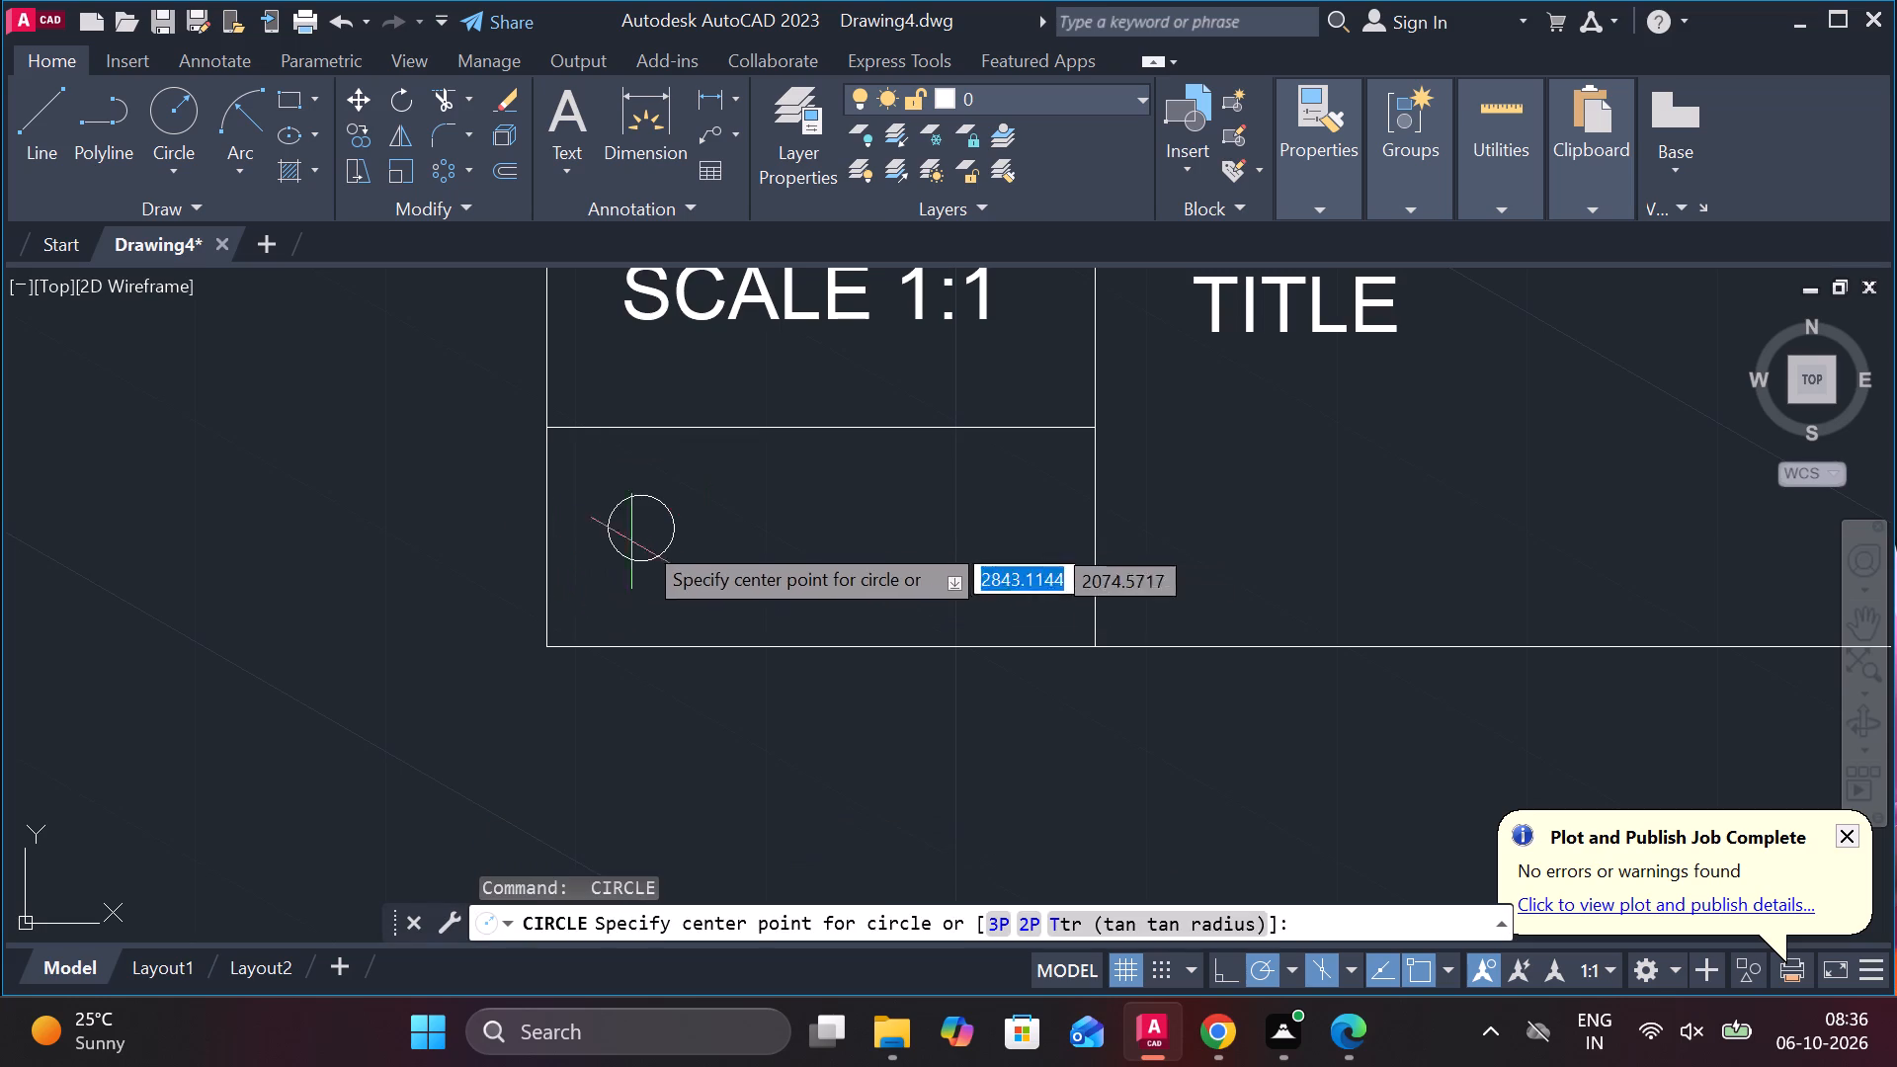
click(642, 527)
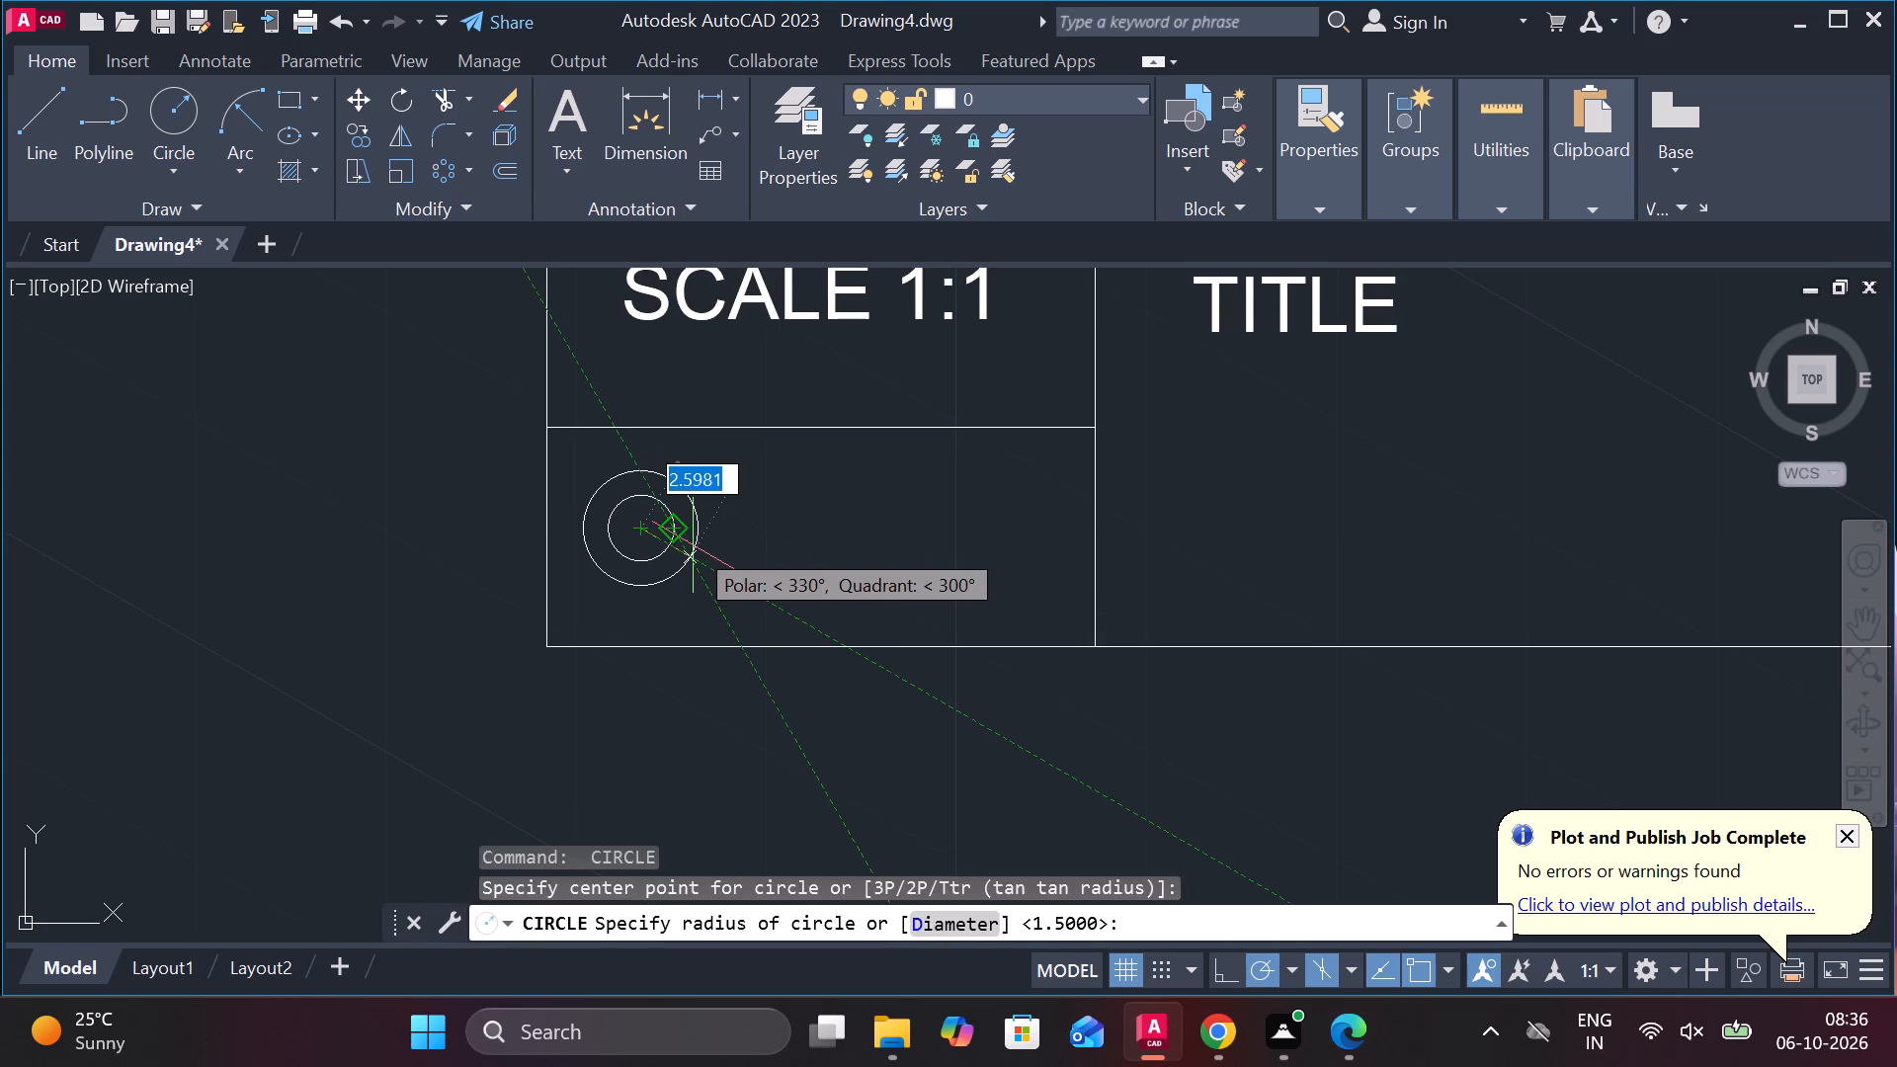
key(d)
key(Return)
key(4)
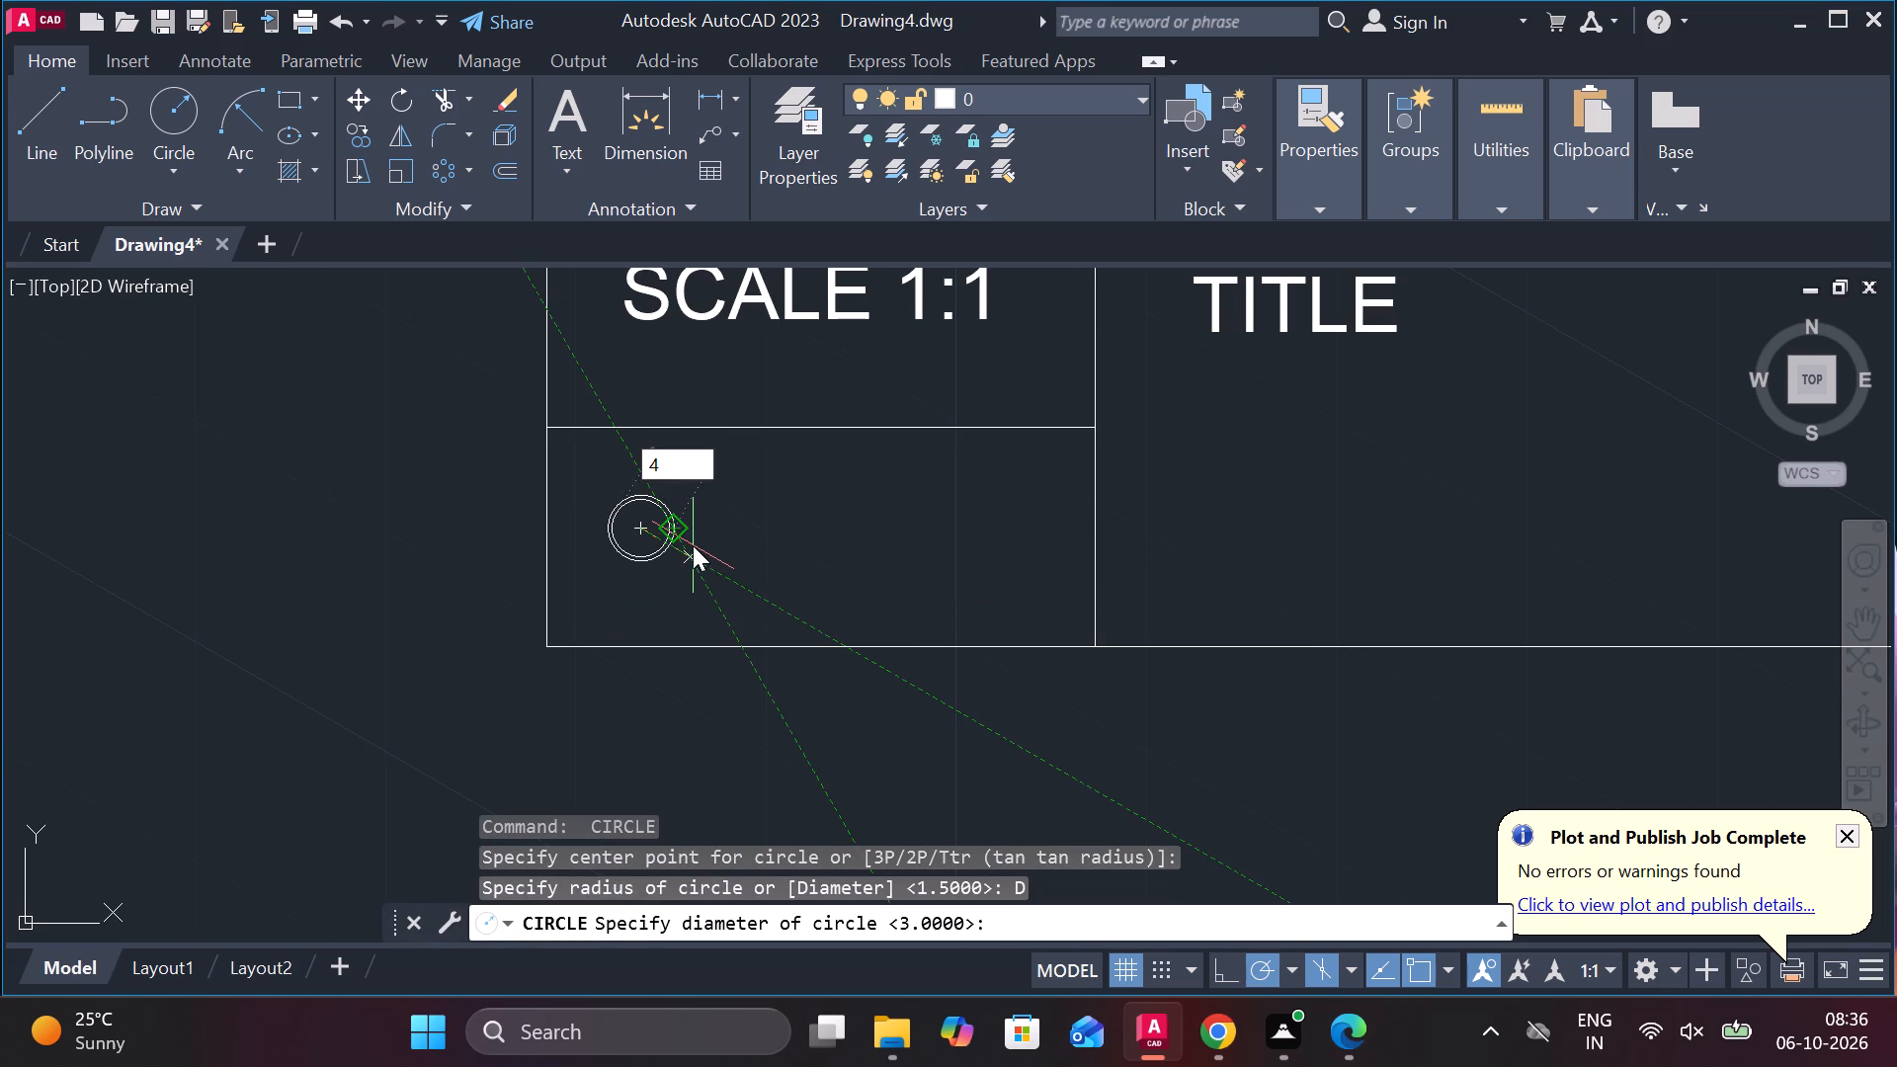
key(Return)
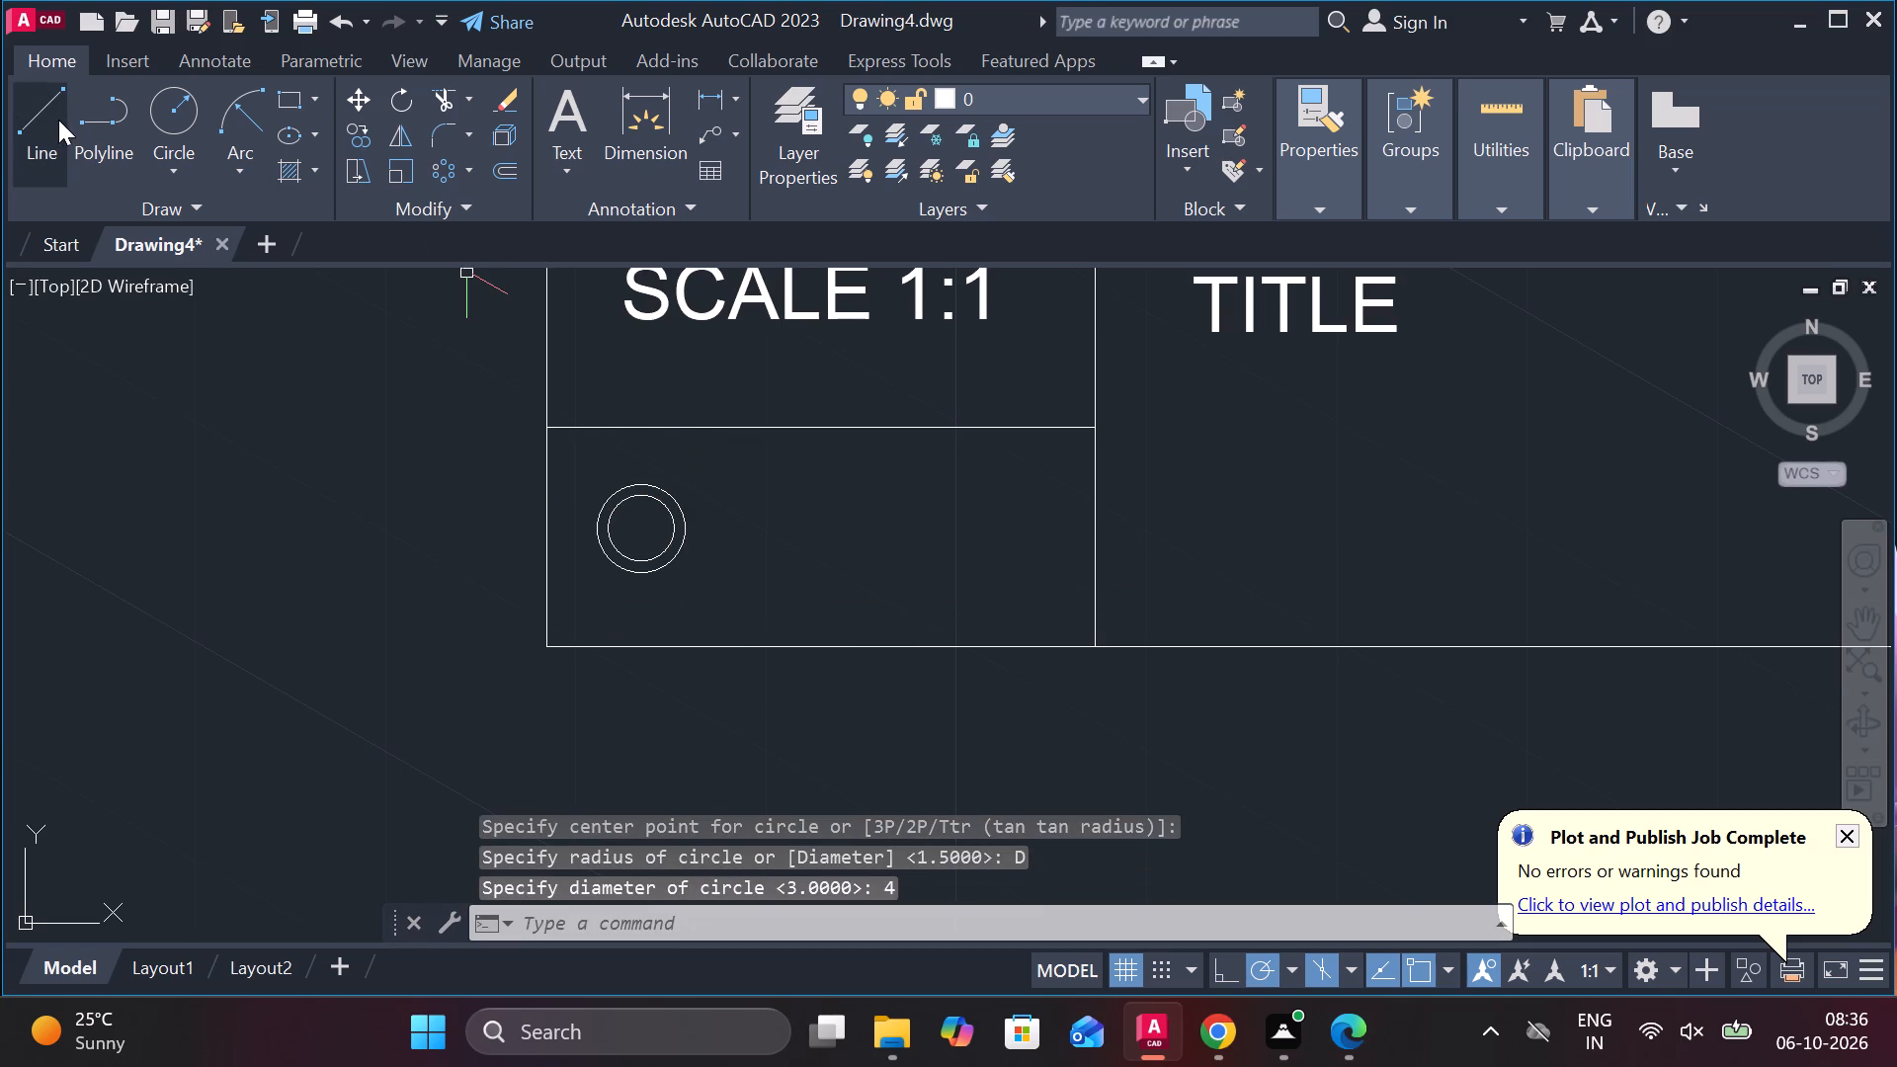
Draw a vertical line 3 long to the right of the circles, aligned with the inner circle's top and bottom quadrants.
click(45, 117)
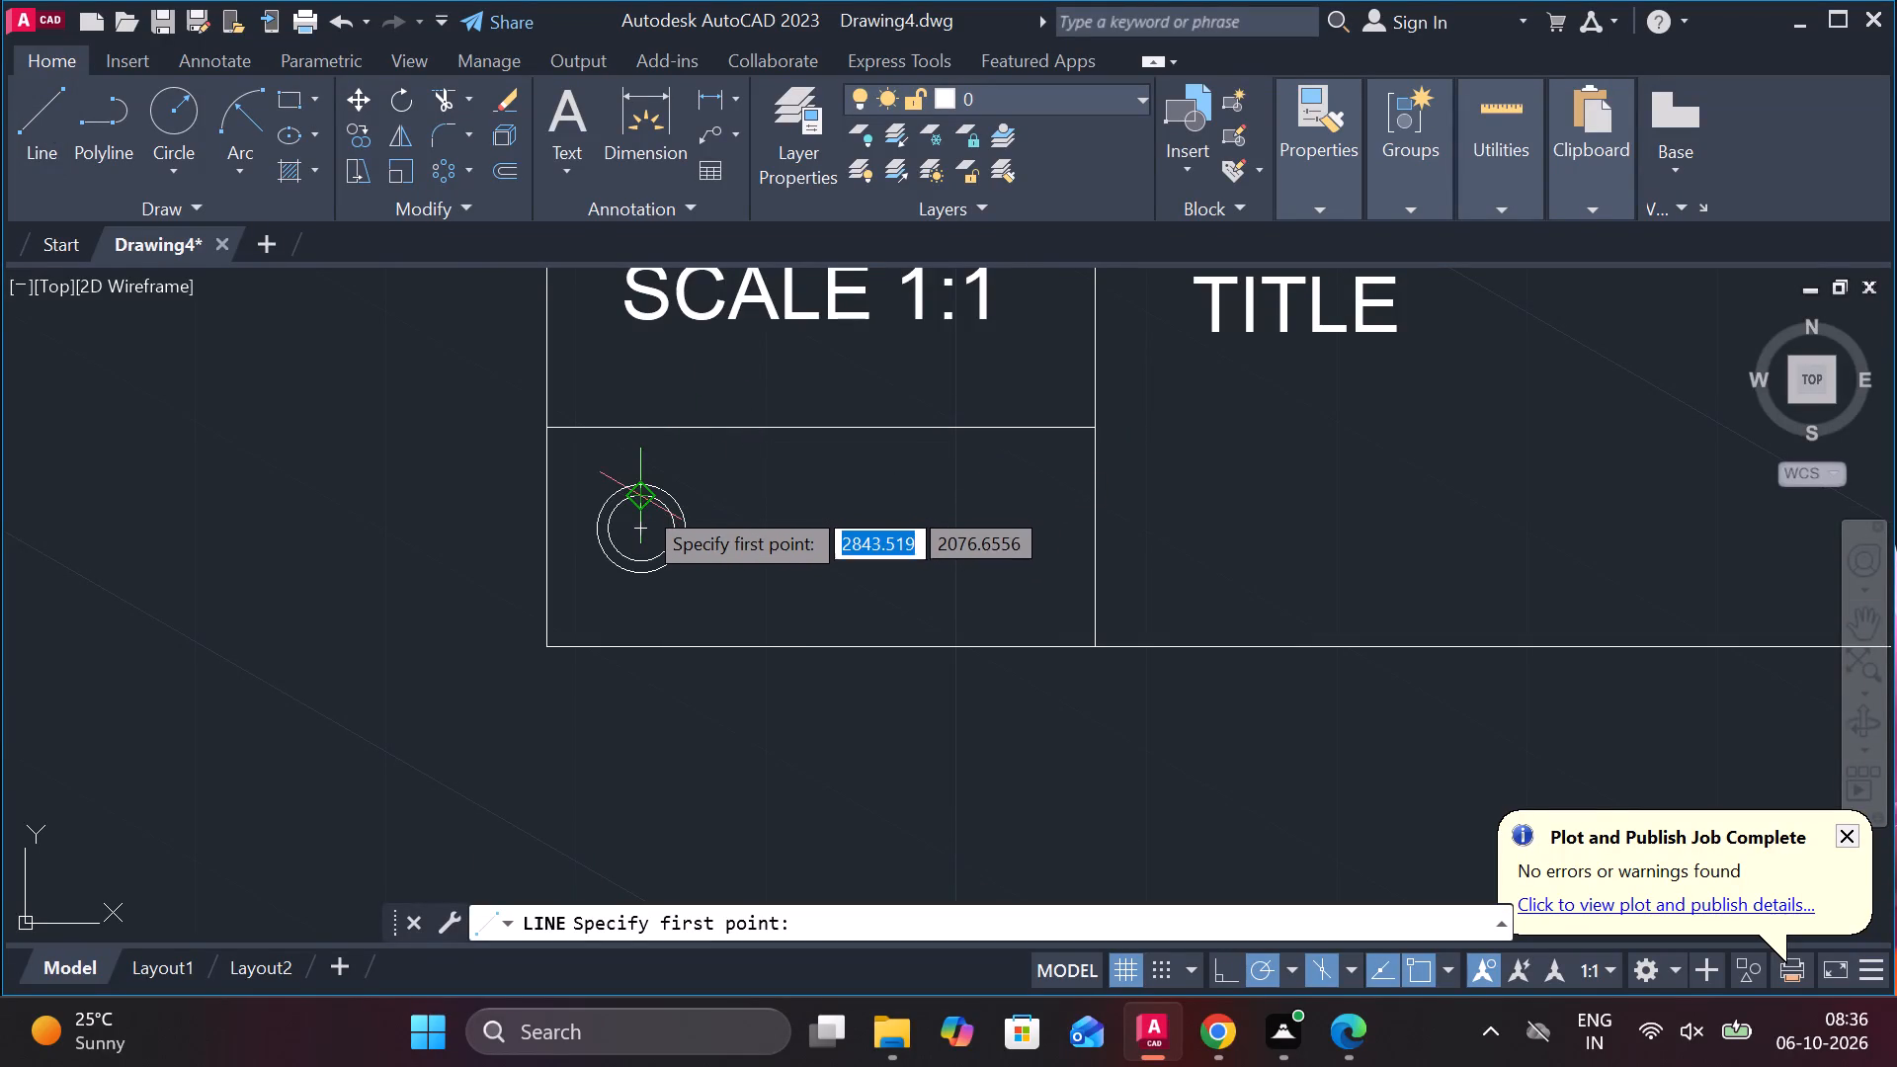
scroll(641, 508, up, 3)
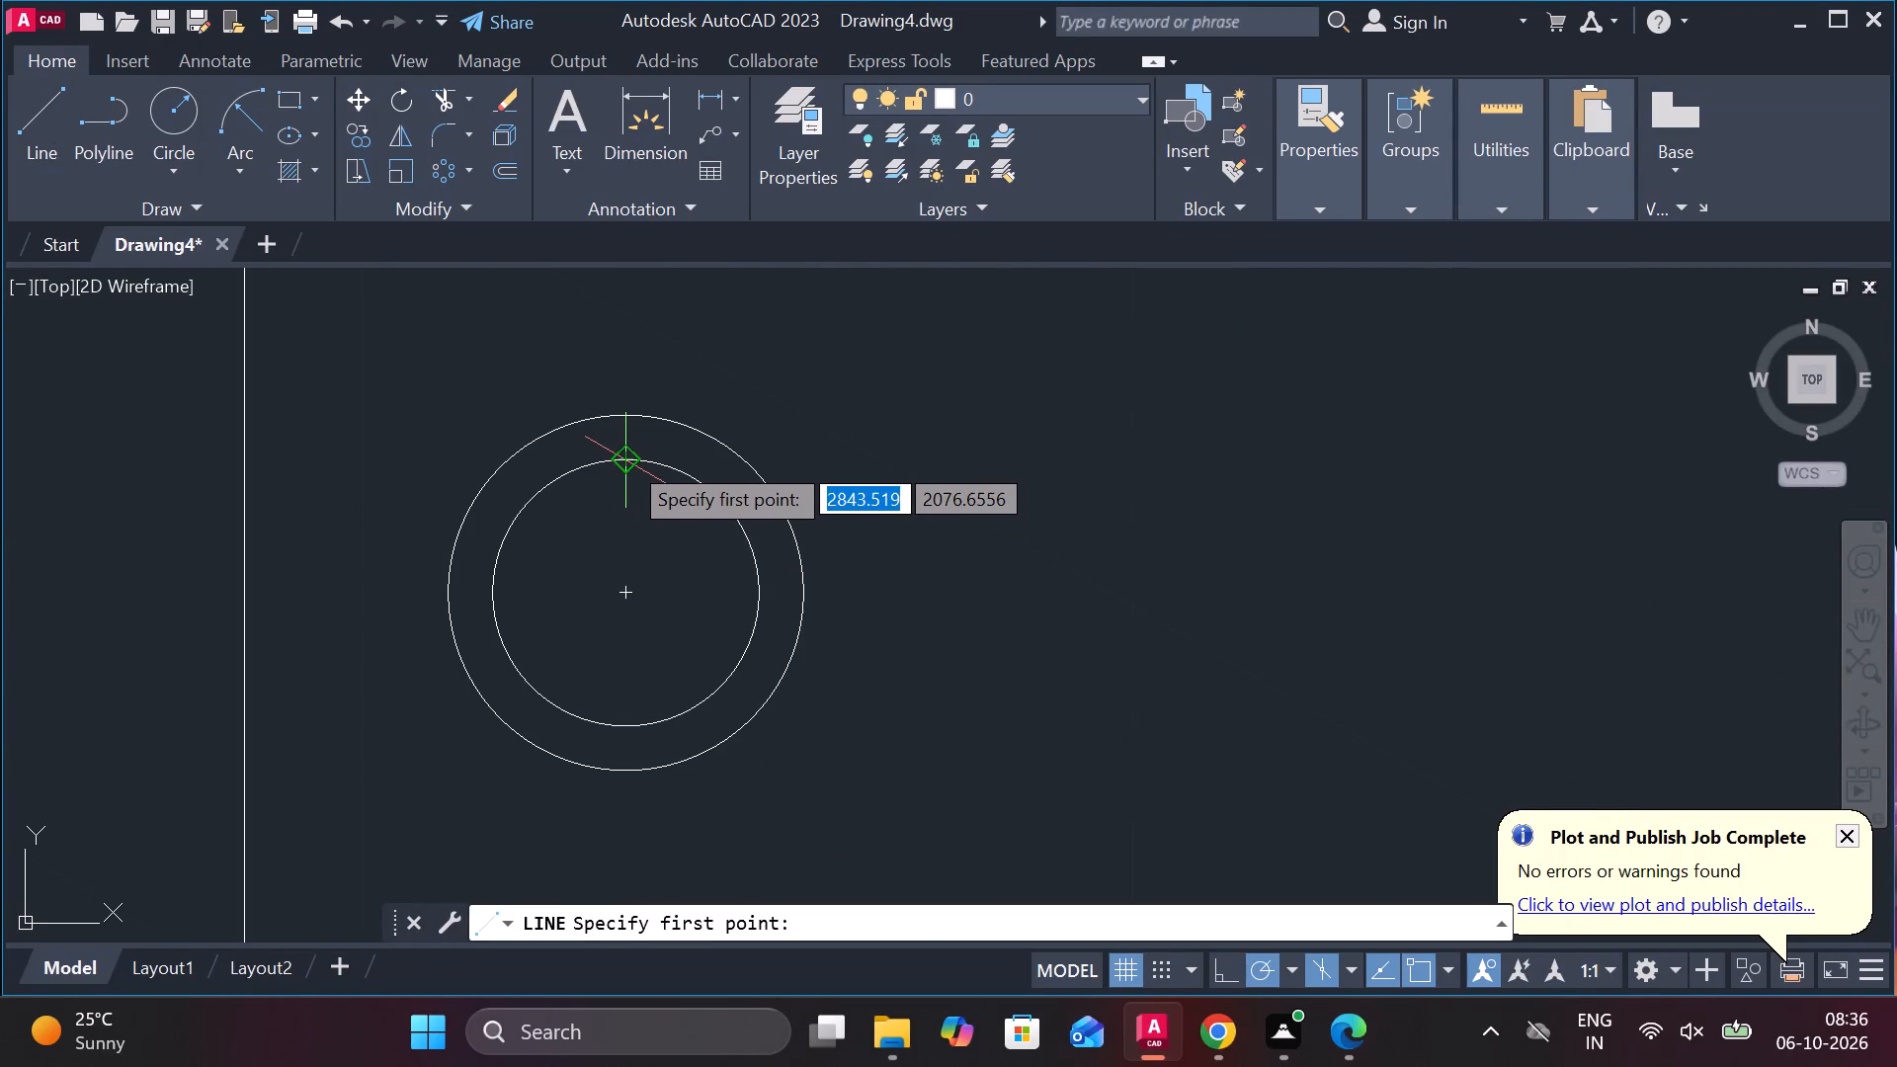
click(1131, 446)
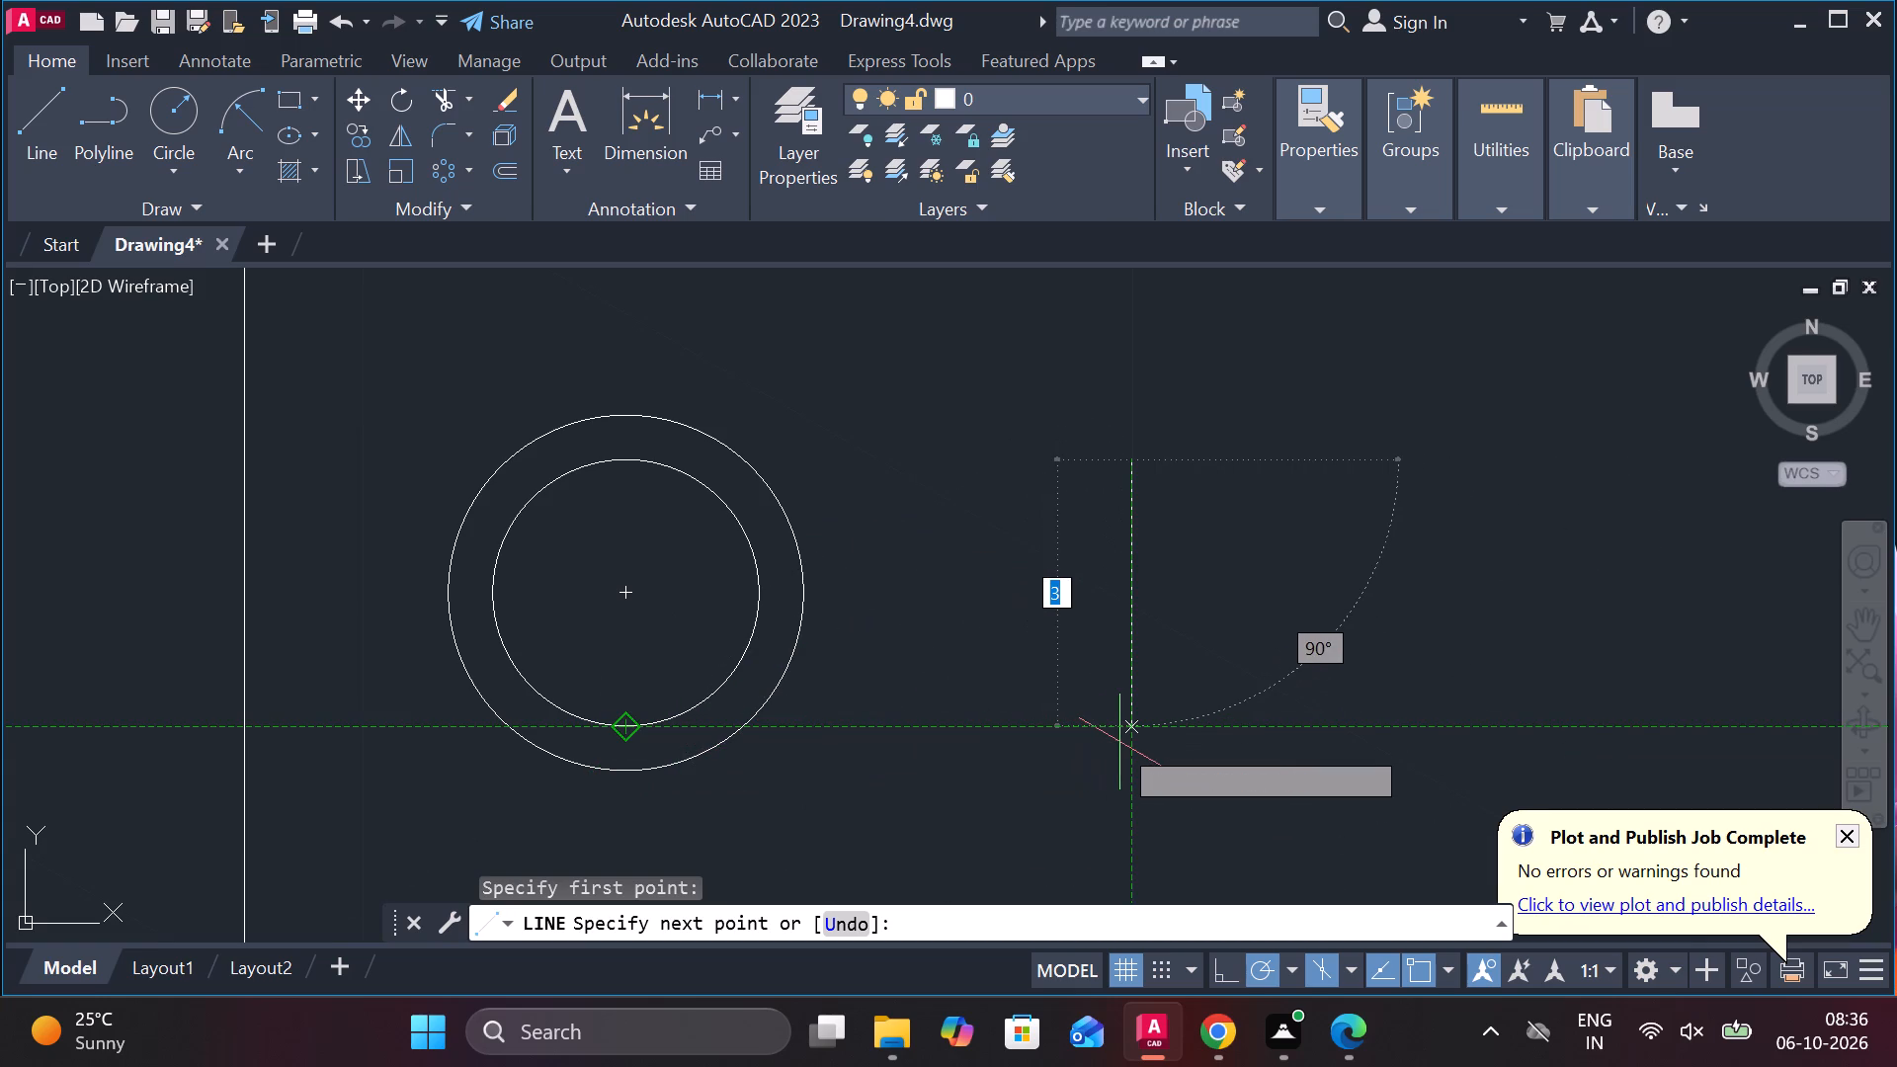
click(1121, 742)
key(Escape)
Draw a vertical line 4 long further right, aligned with the outer circle's top and bottom quadrants.
key(space)
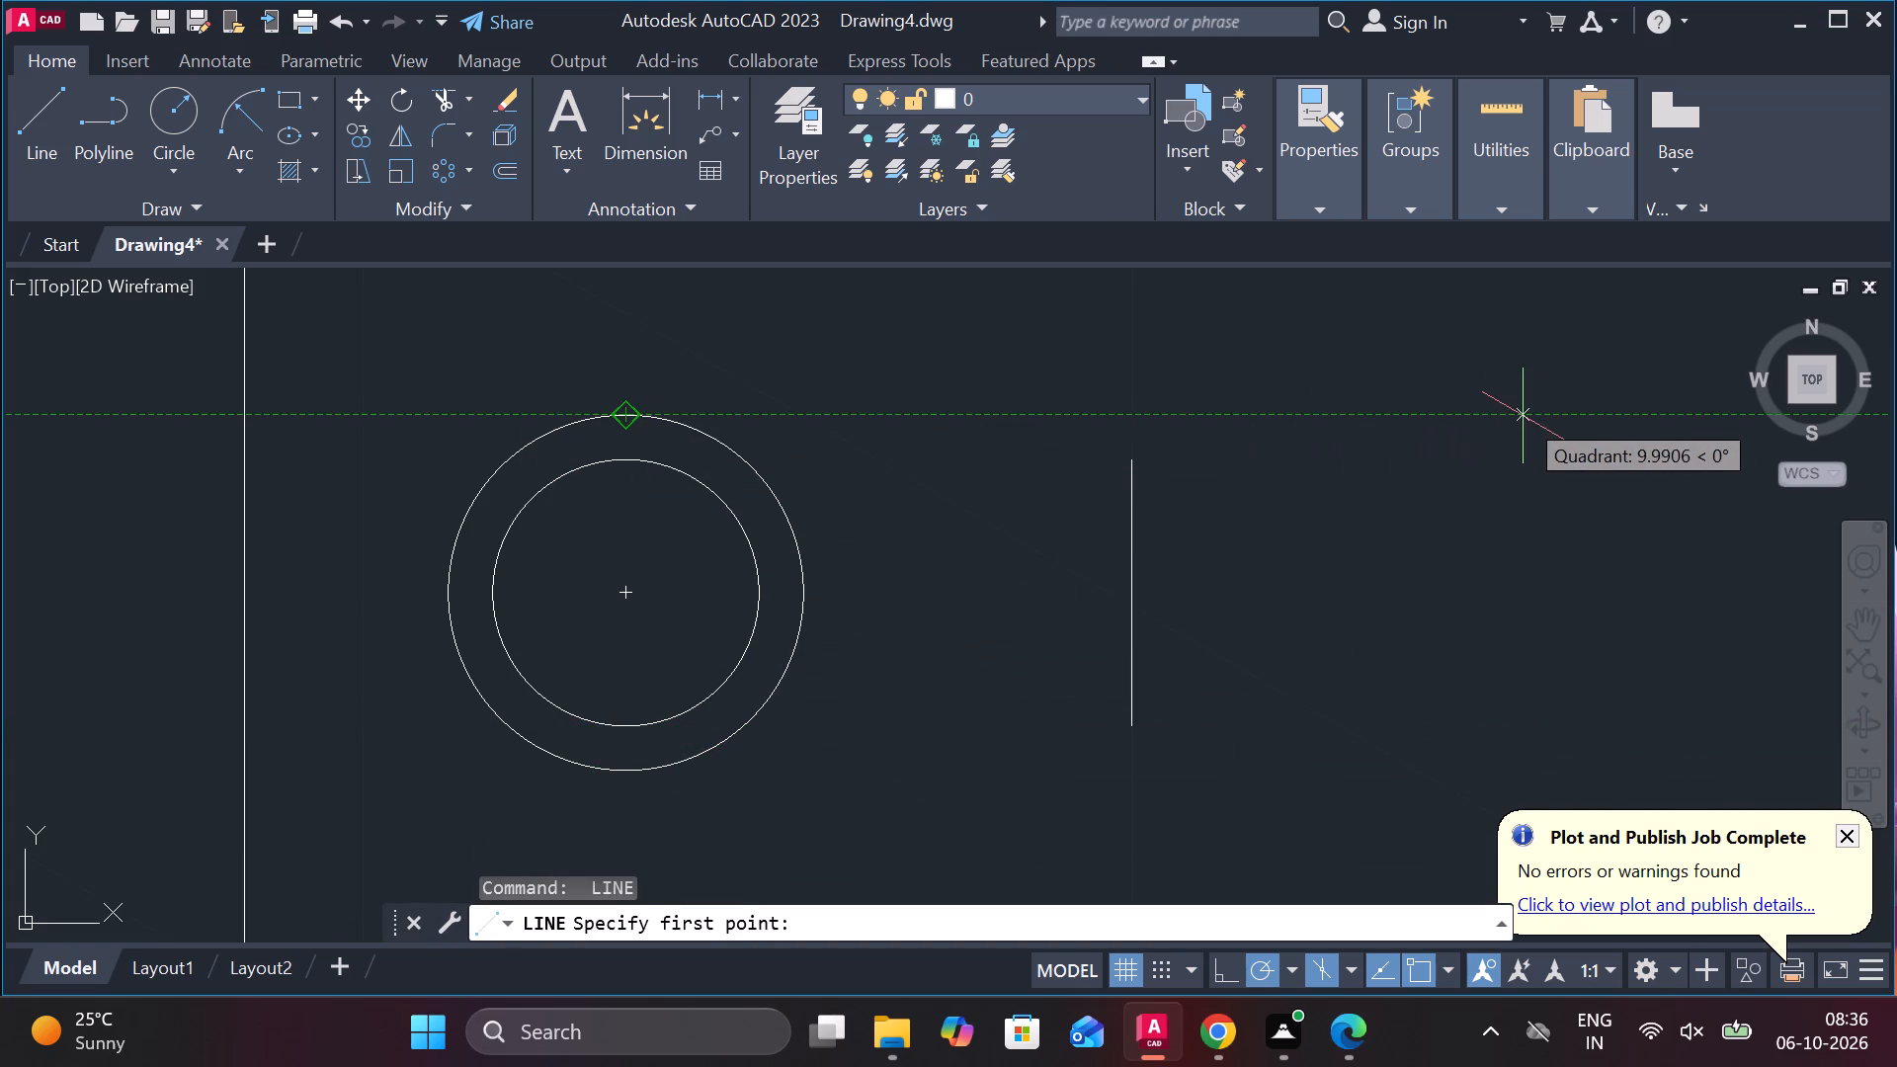
click(1524, 414)
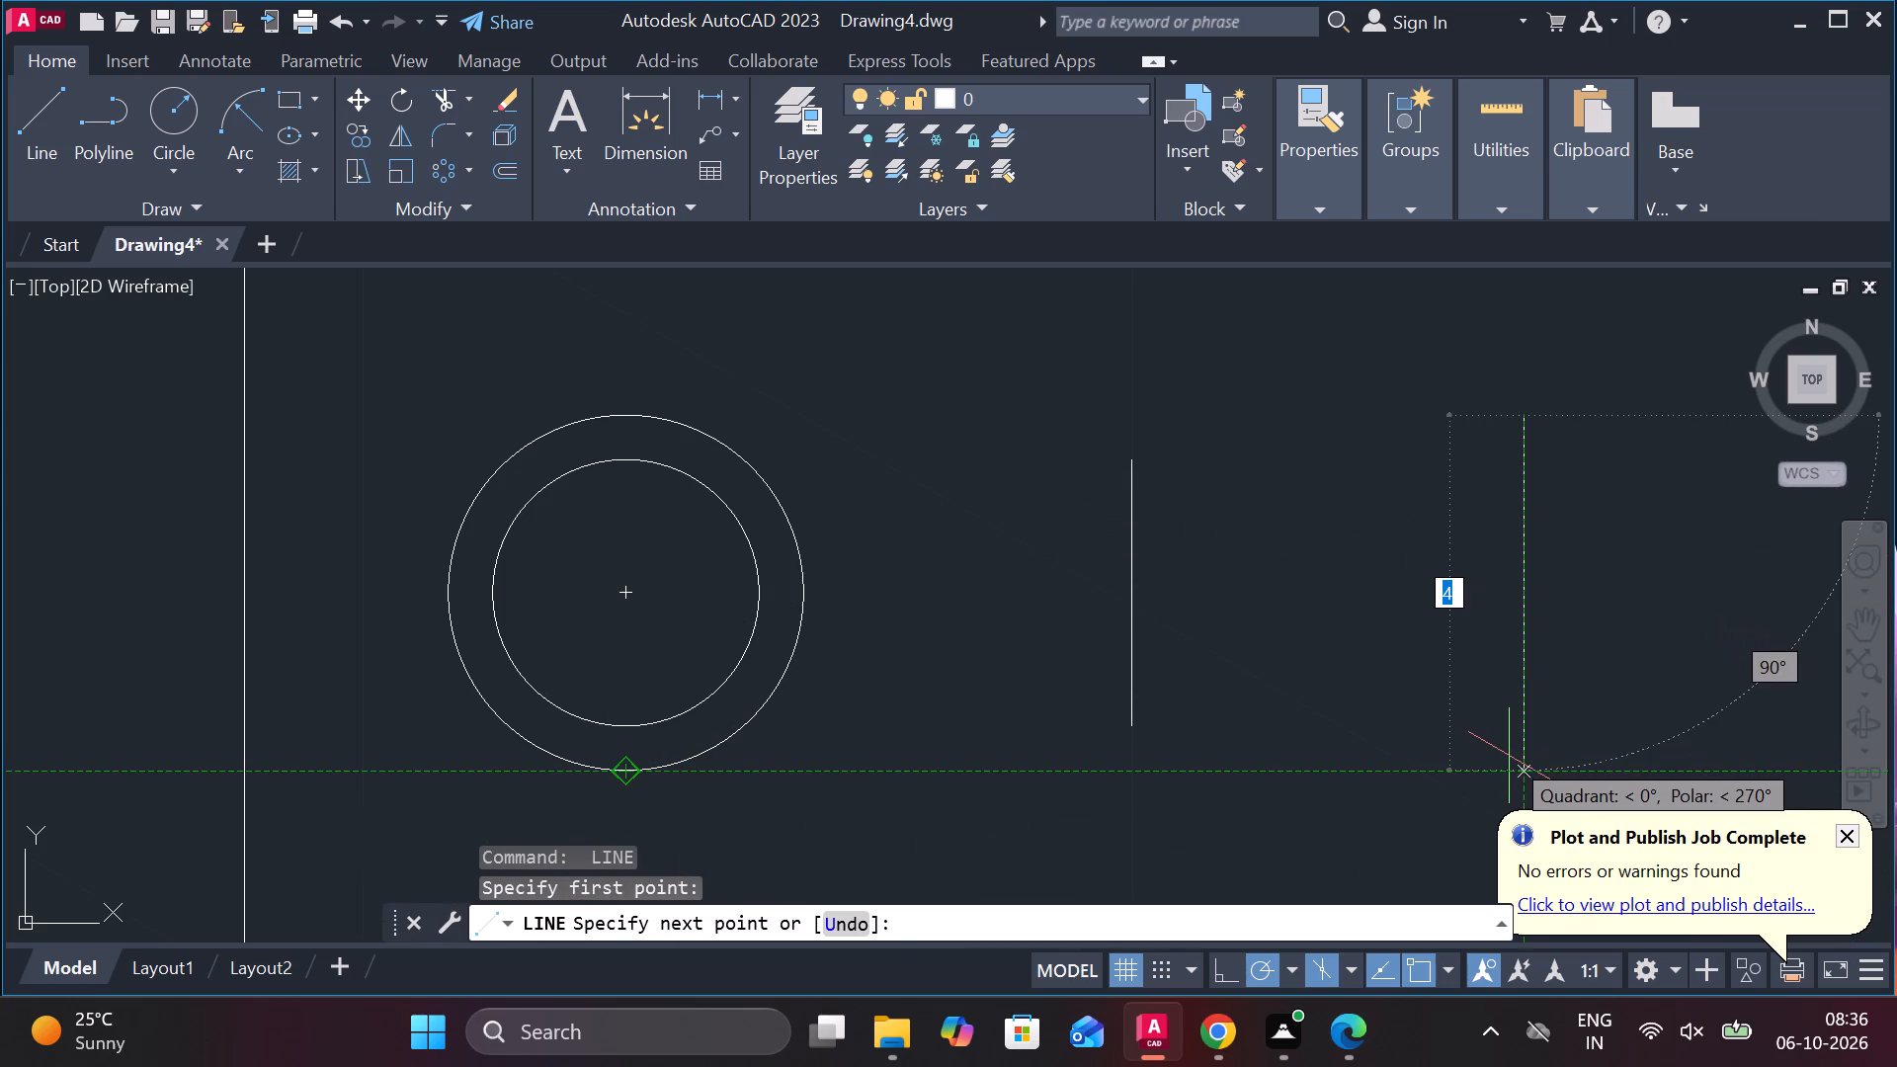
click(1509, 756)
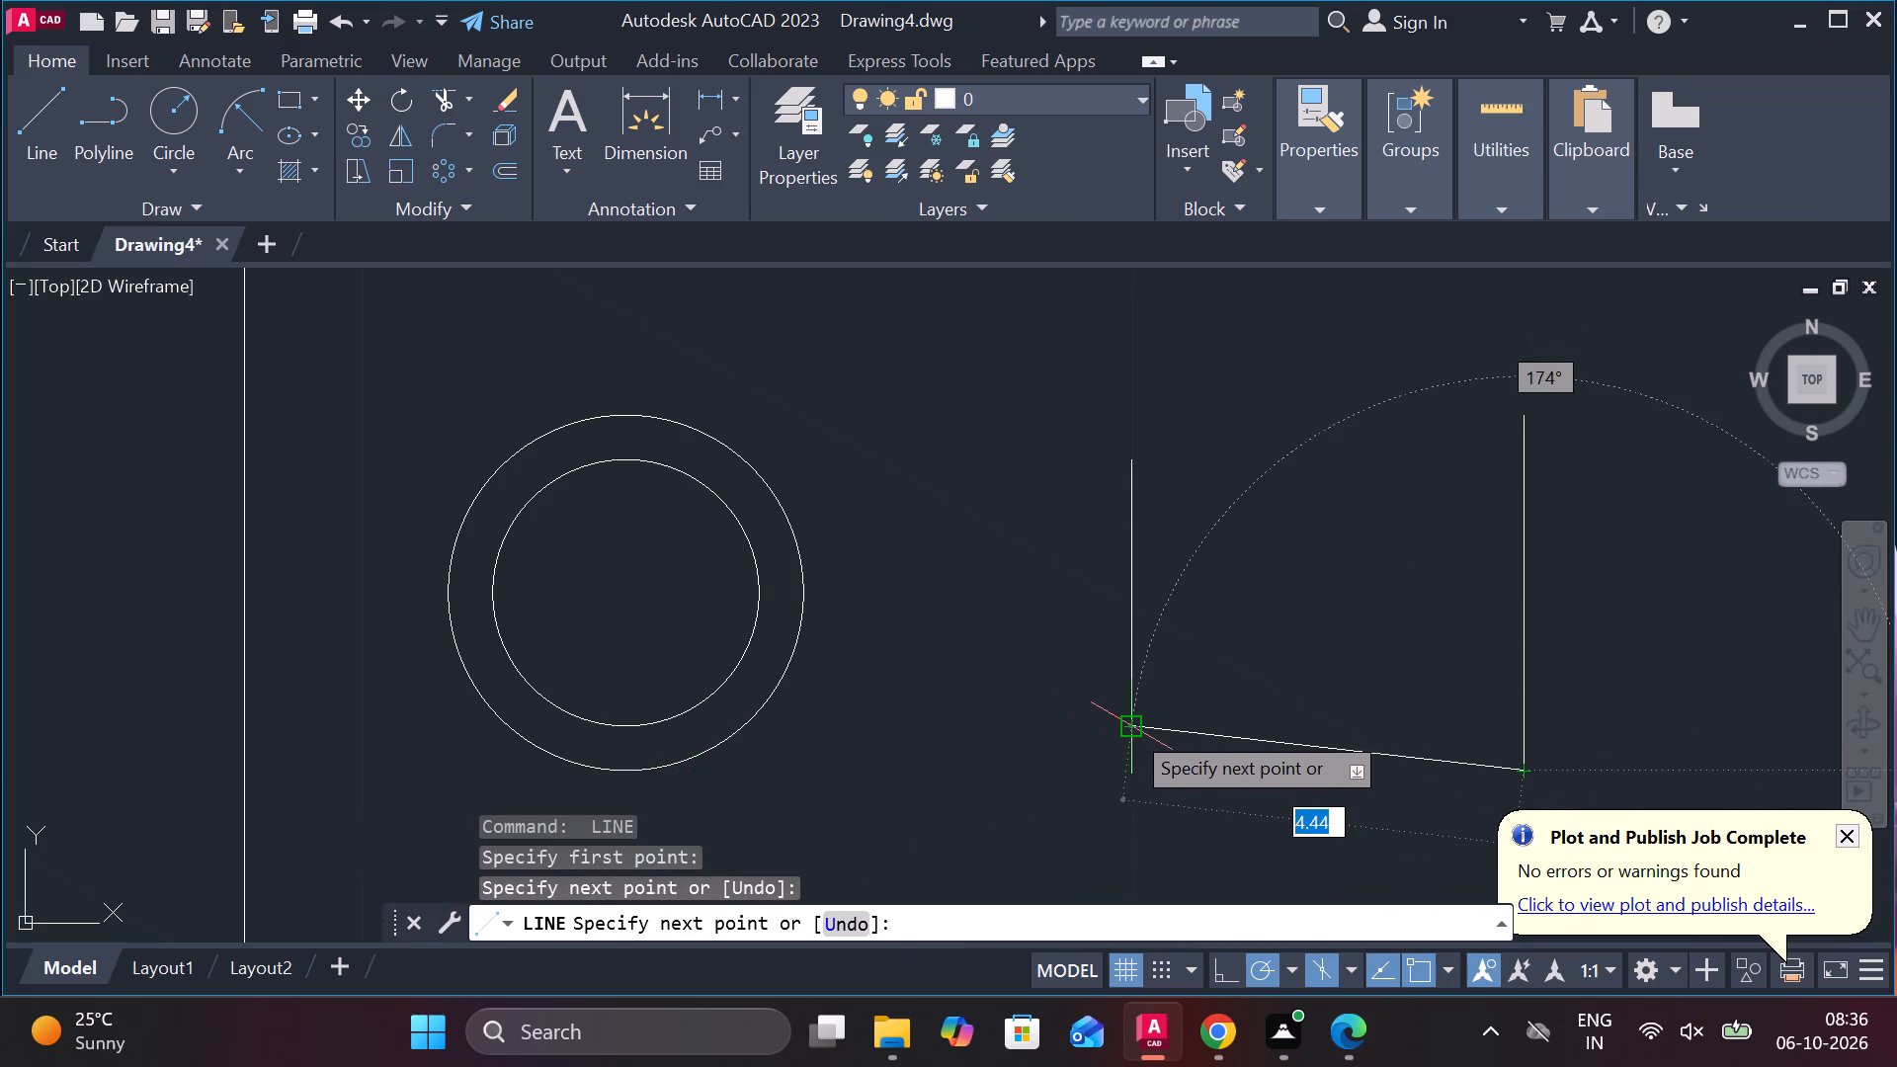
Connect the lower ends and the upper ends of the two vertical lines with slanted lines to close the trapezoid.
click(1129, 728)
key(Escape)
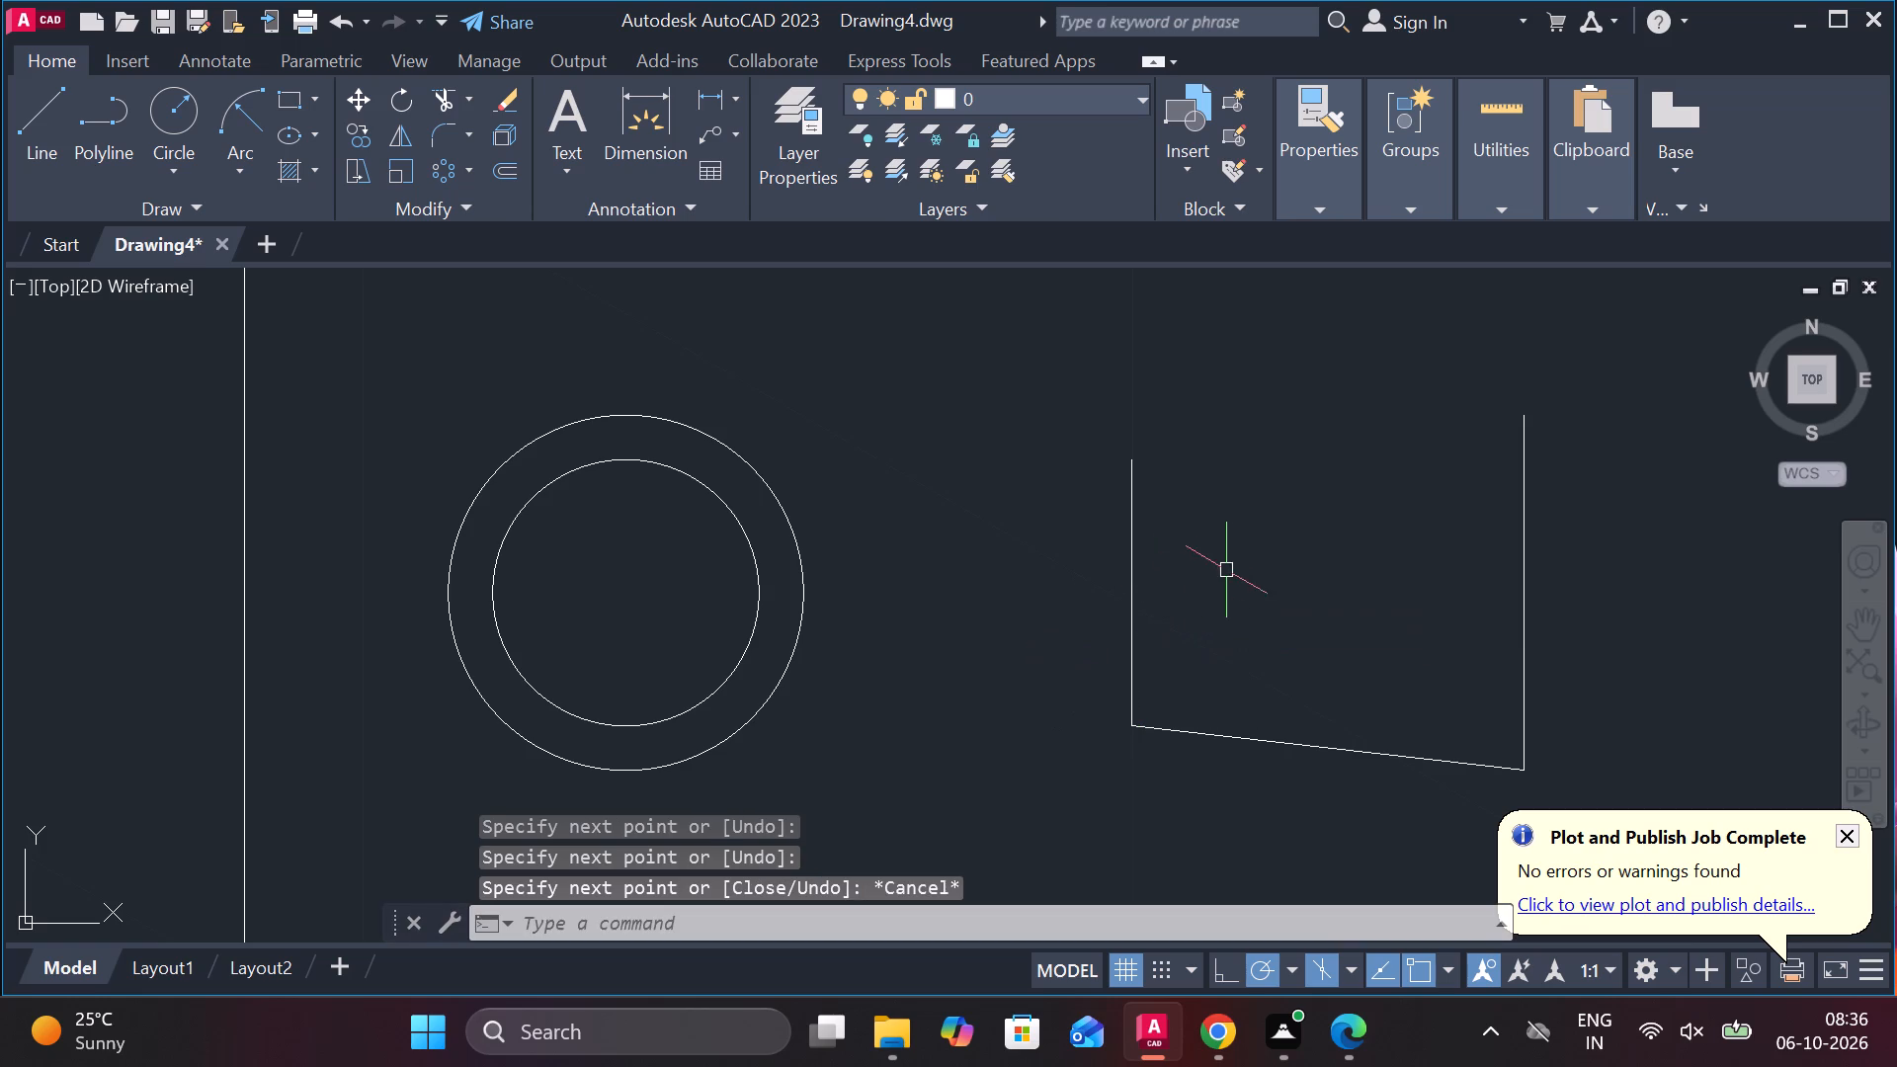
key(space)
click(1133, 458)
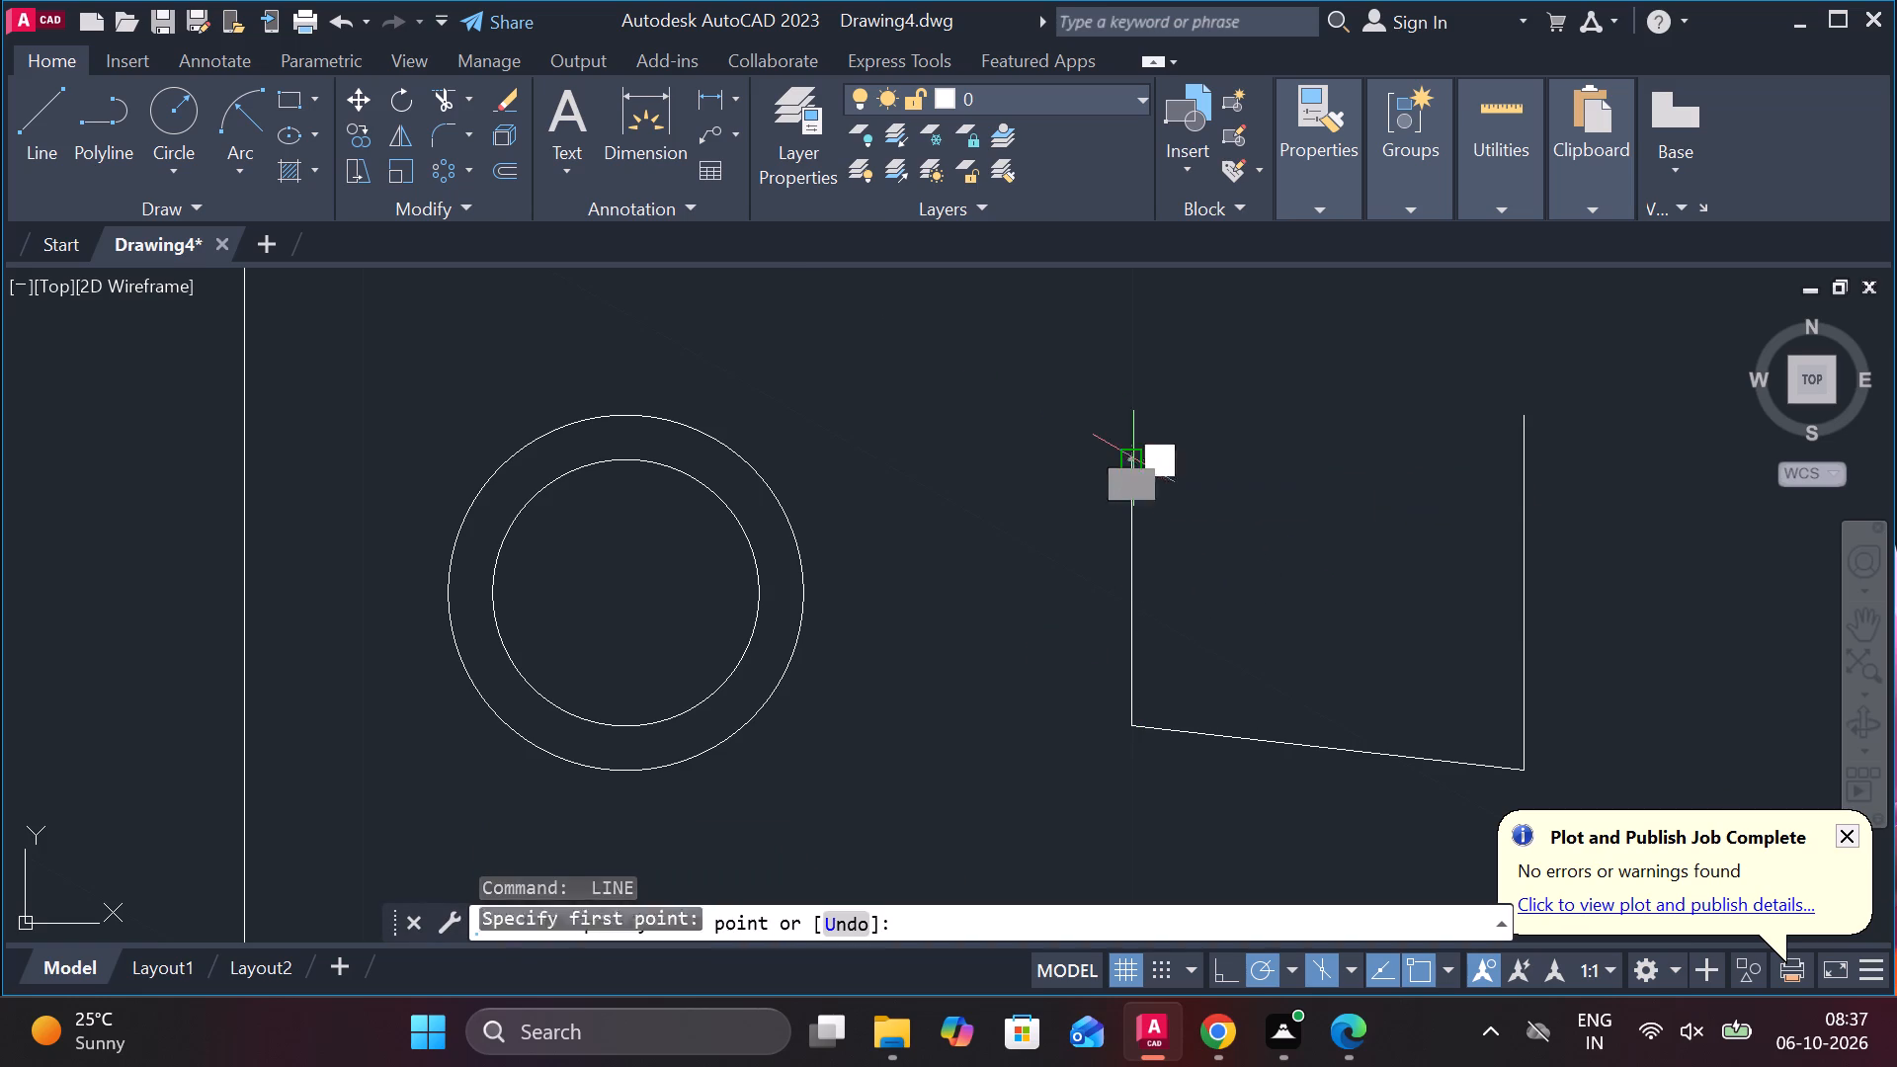
click(1523, 418)
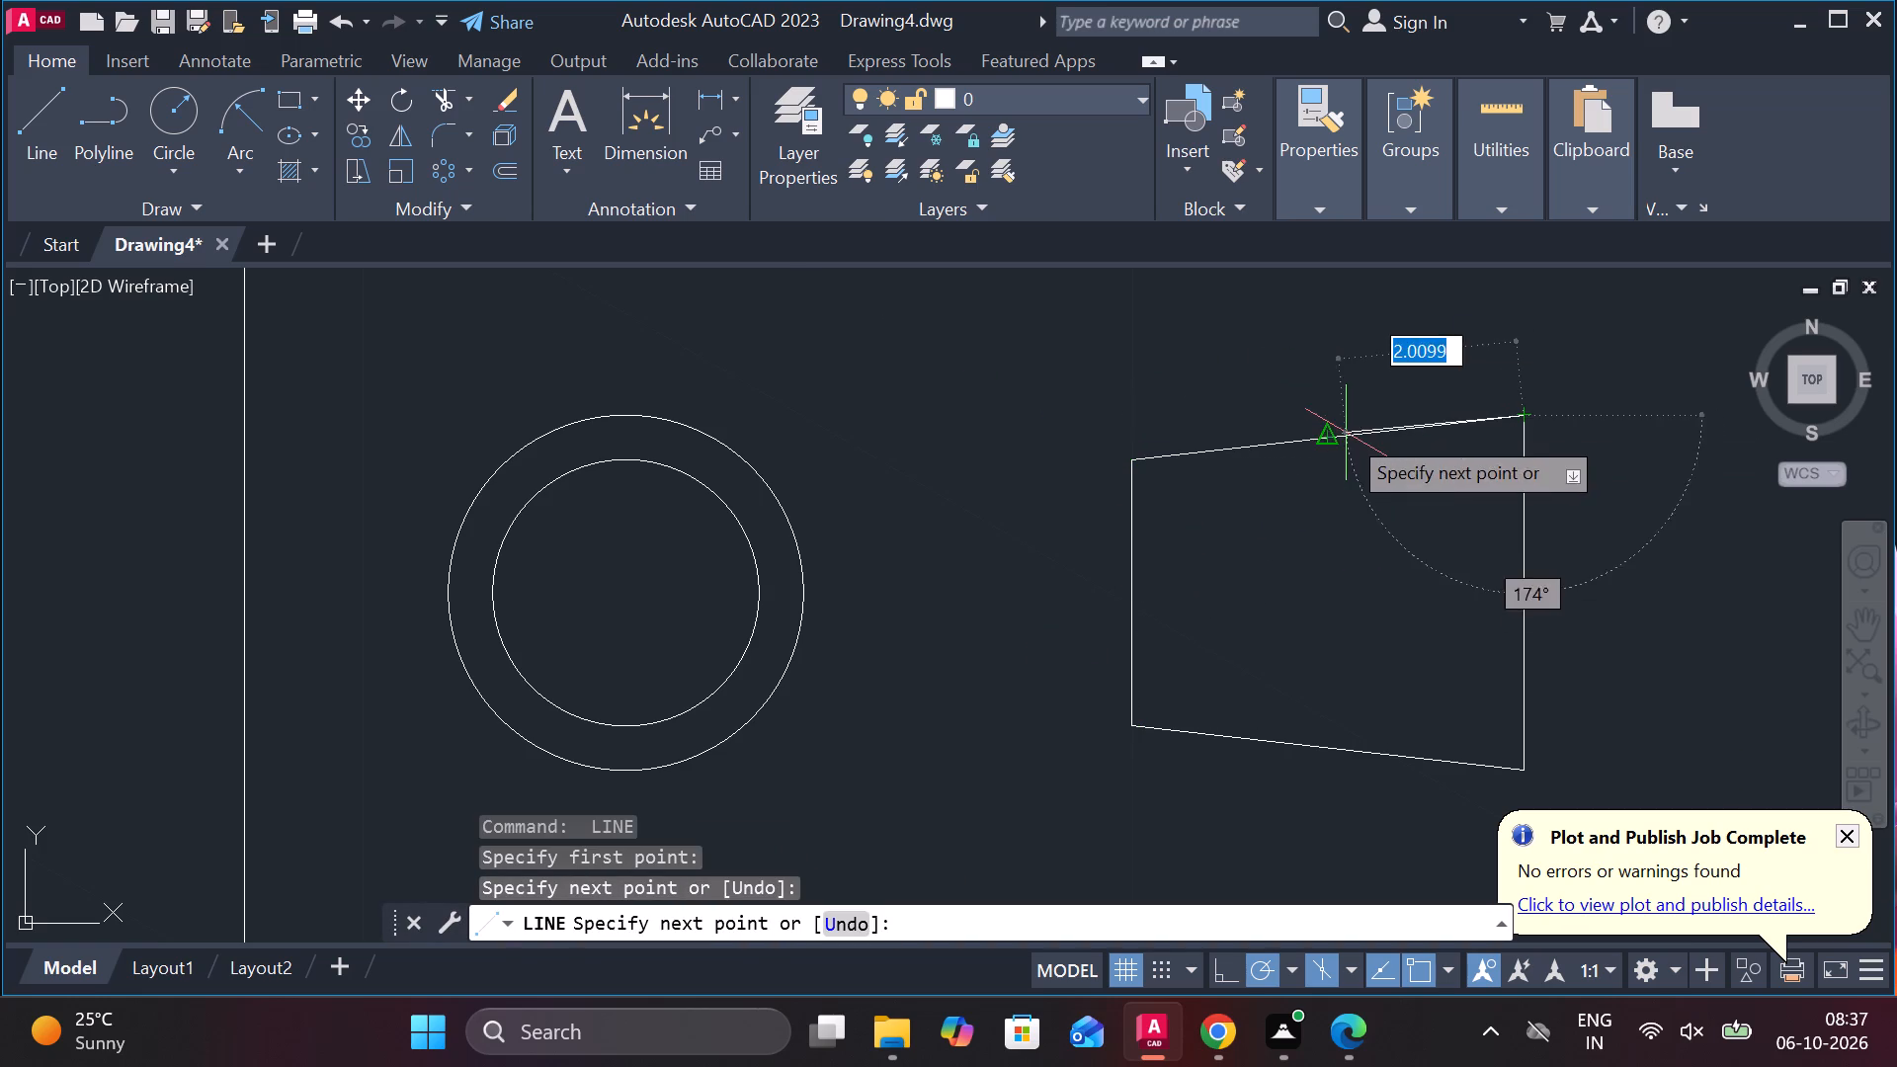
key(Escape)
Move the trapezoid's longer vertical edge horizontally about 1.42 to the right.
scroll(1346, 433, down, 1)
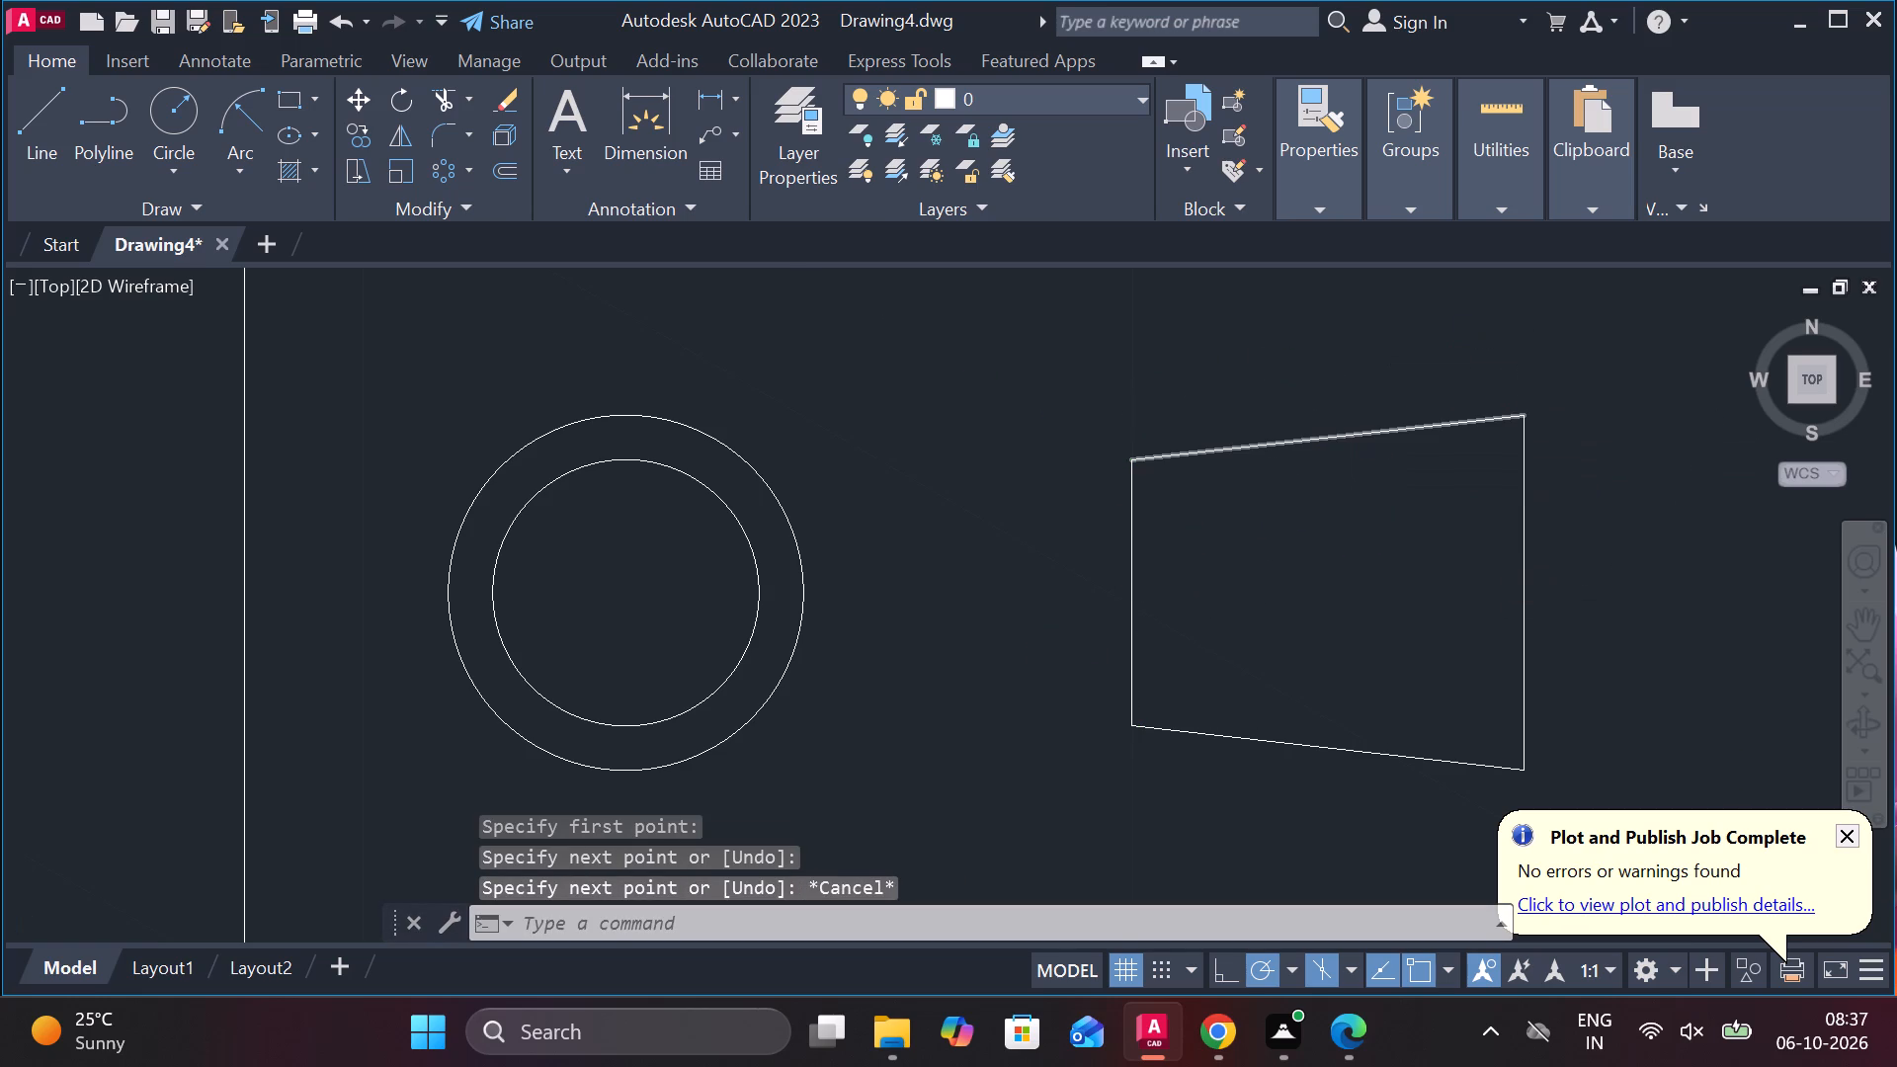
scroll(1346, 433, down, 2)
middle_drag(1340, 470, 1200, 542)
scroll(1194, 544, up, 2)
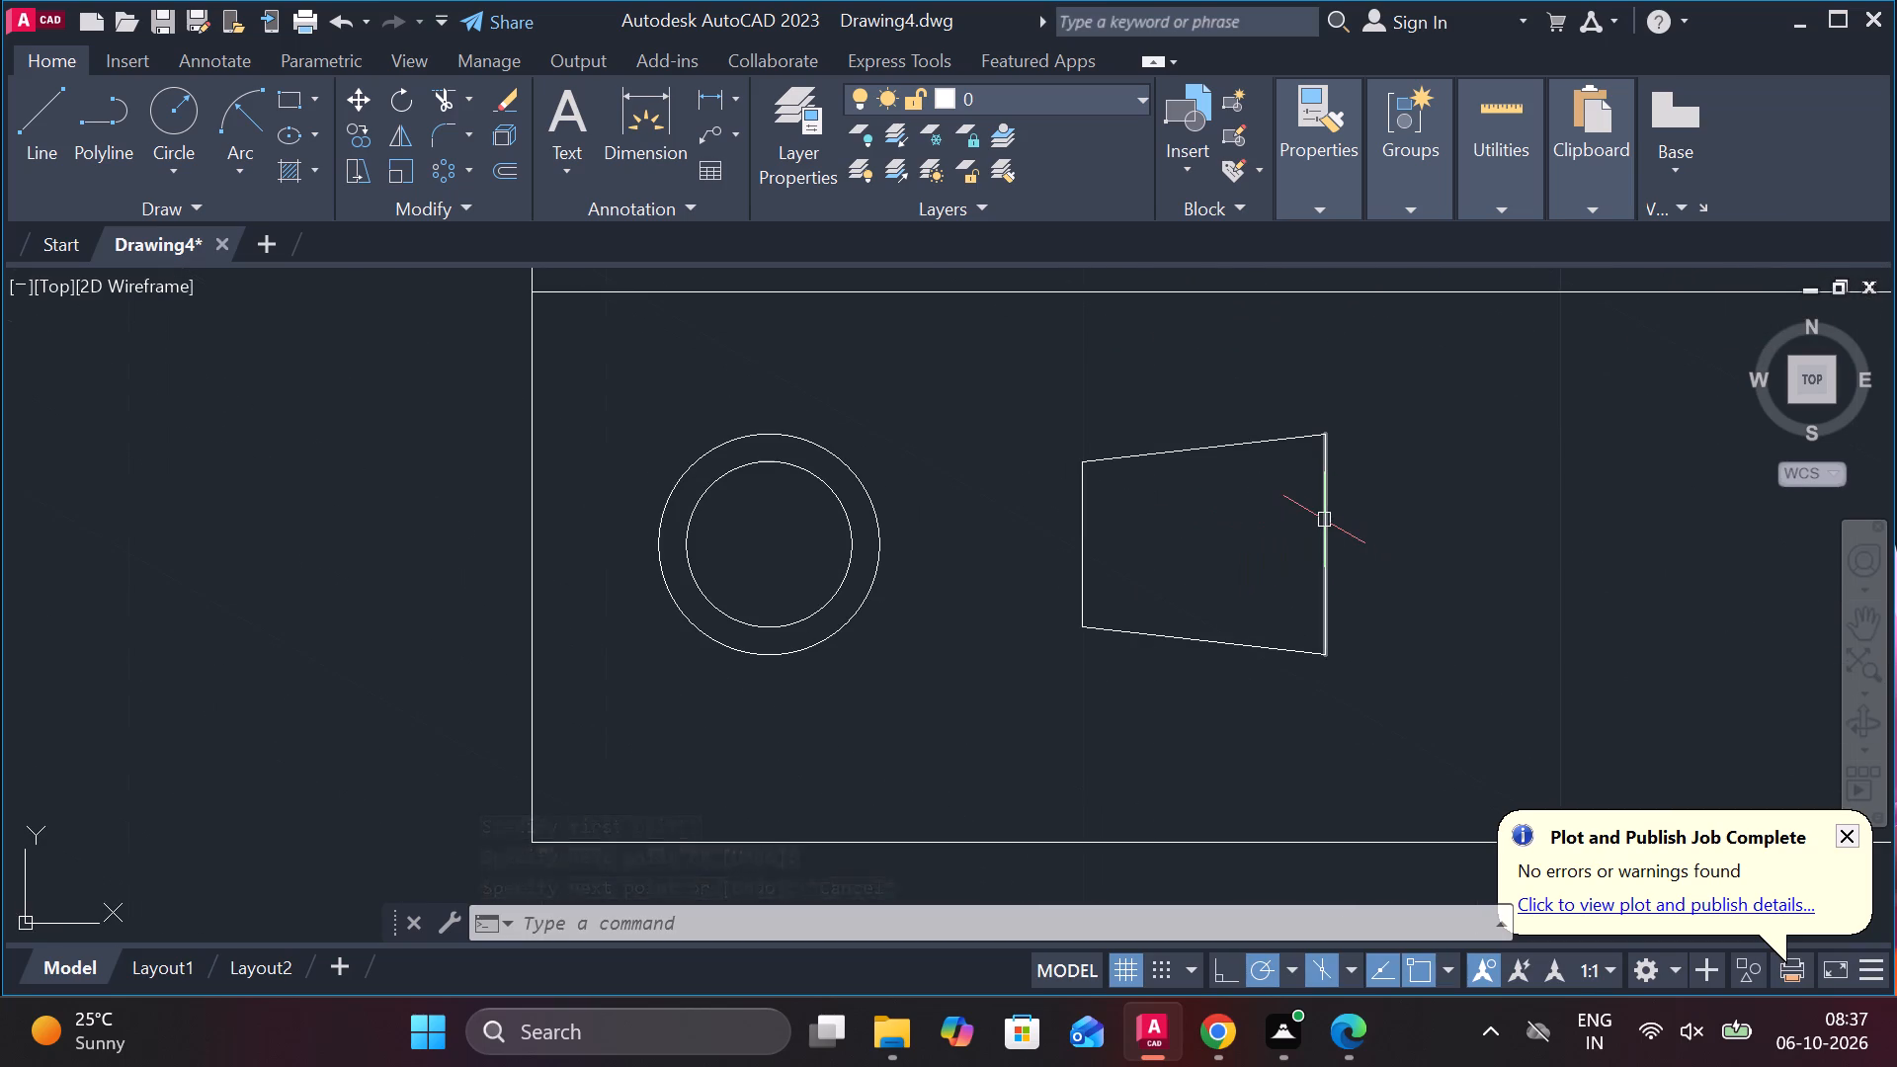
click(1324, 520)
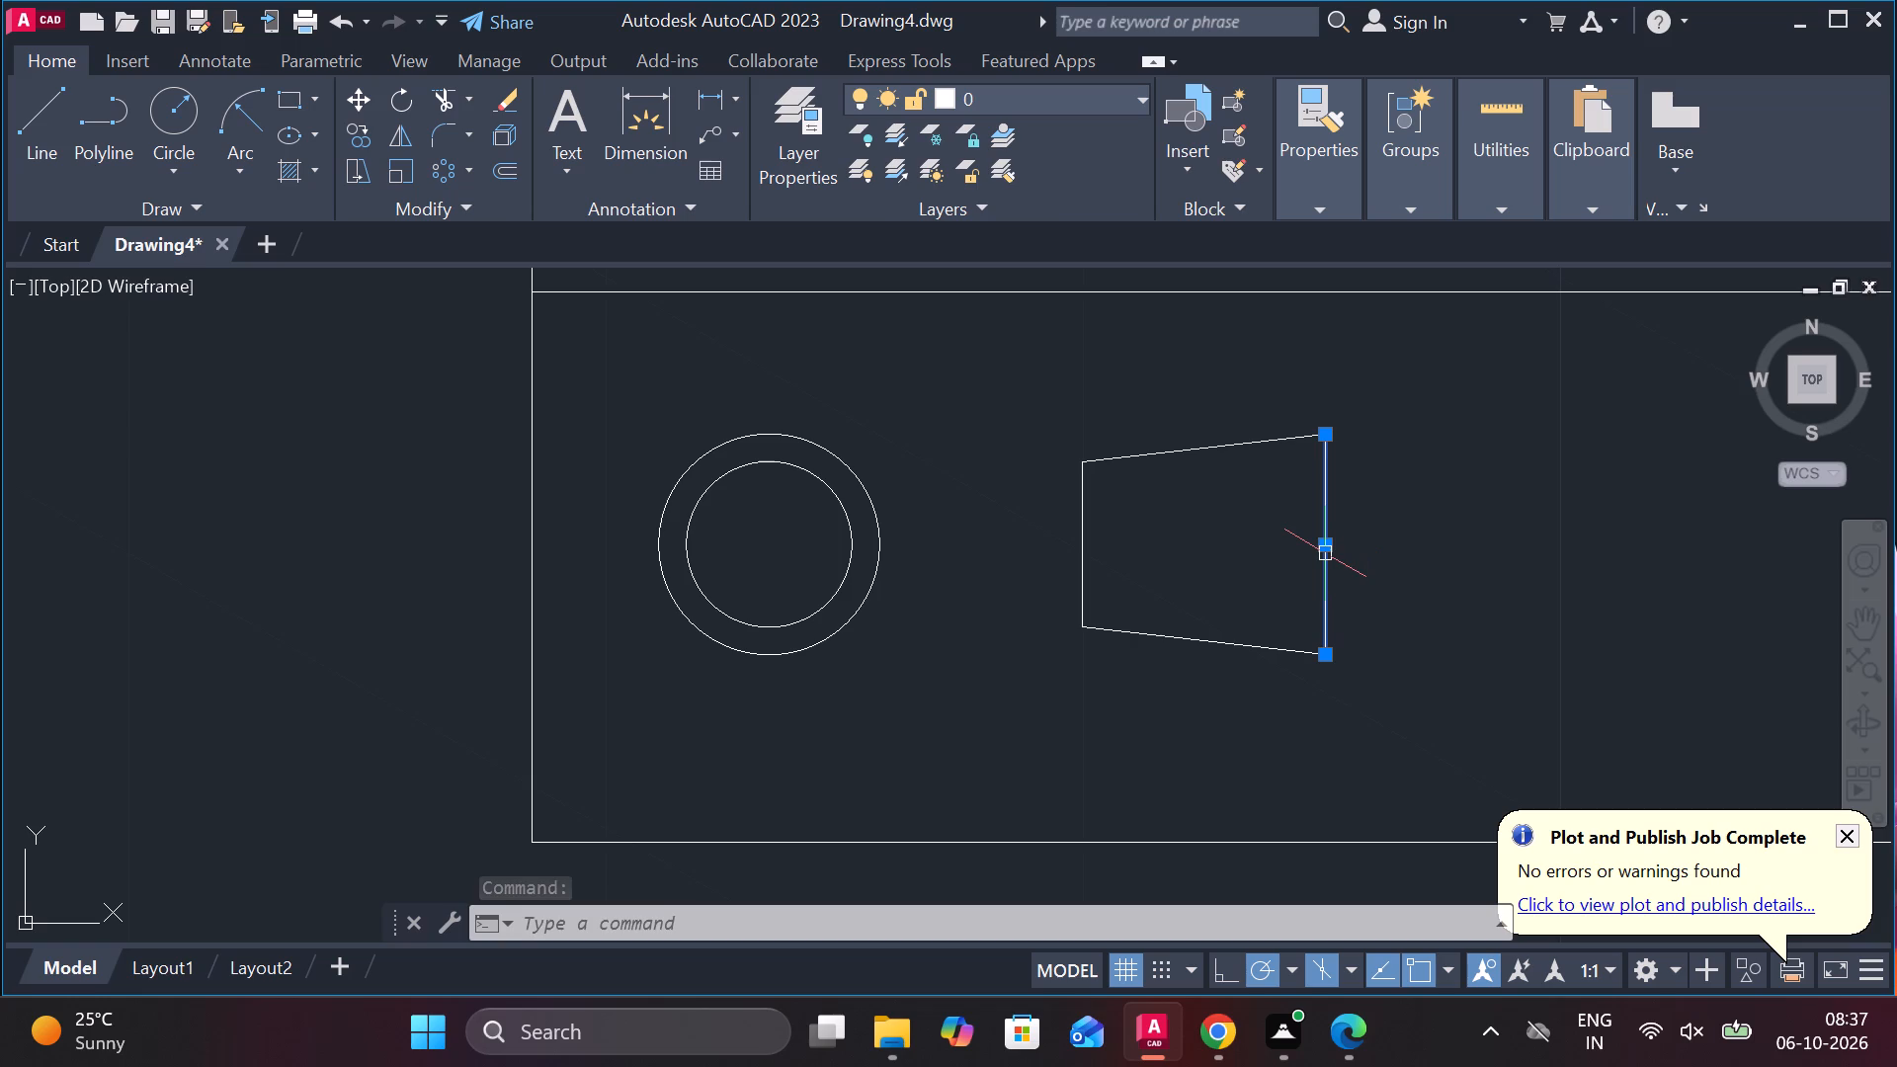
click(1325, 547)
click(1404, 544)
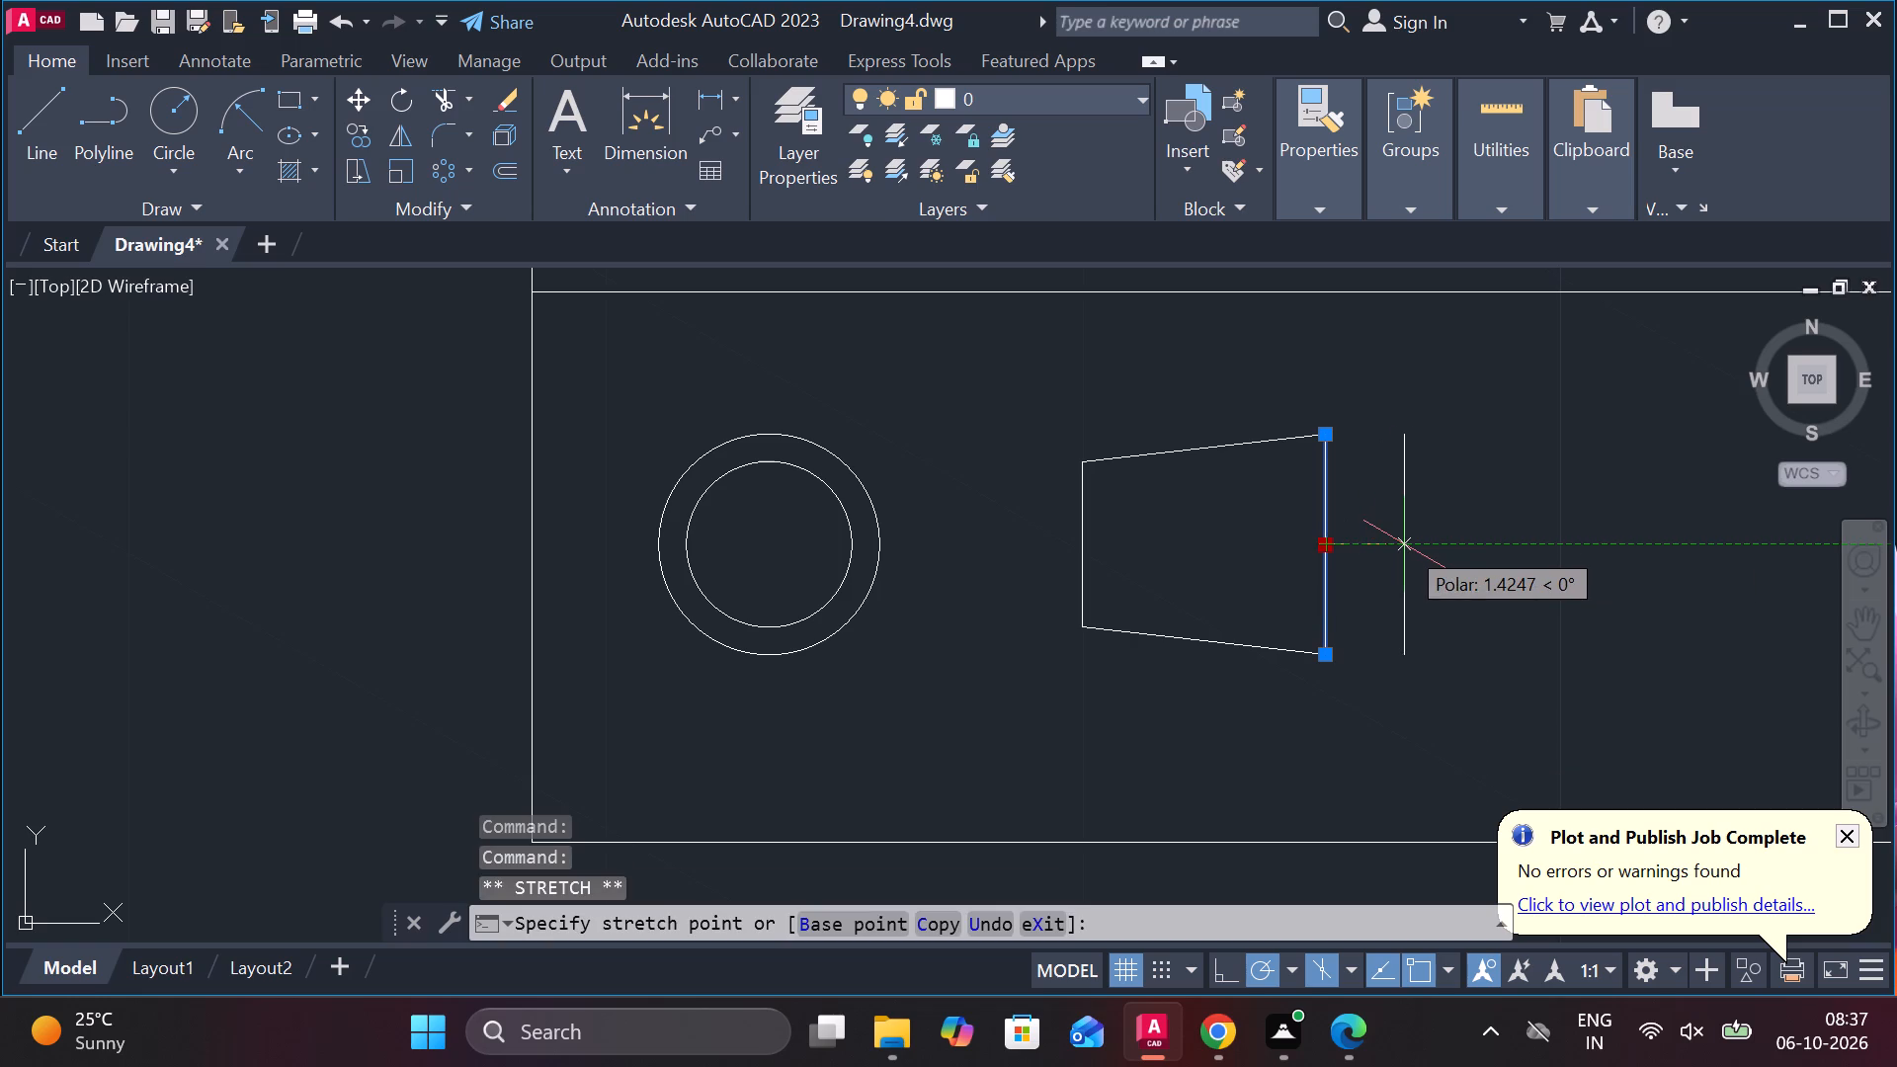
key(Escape)
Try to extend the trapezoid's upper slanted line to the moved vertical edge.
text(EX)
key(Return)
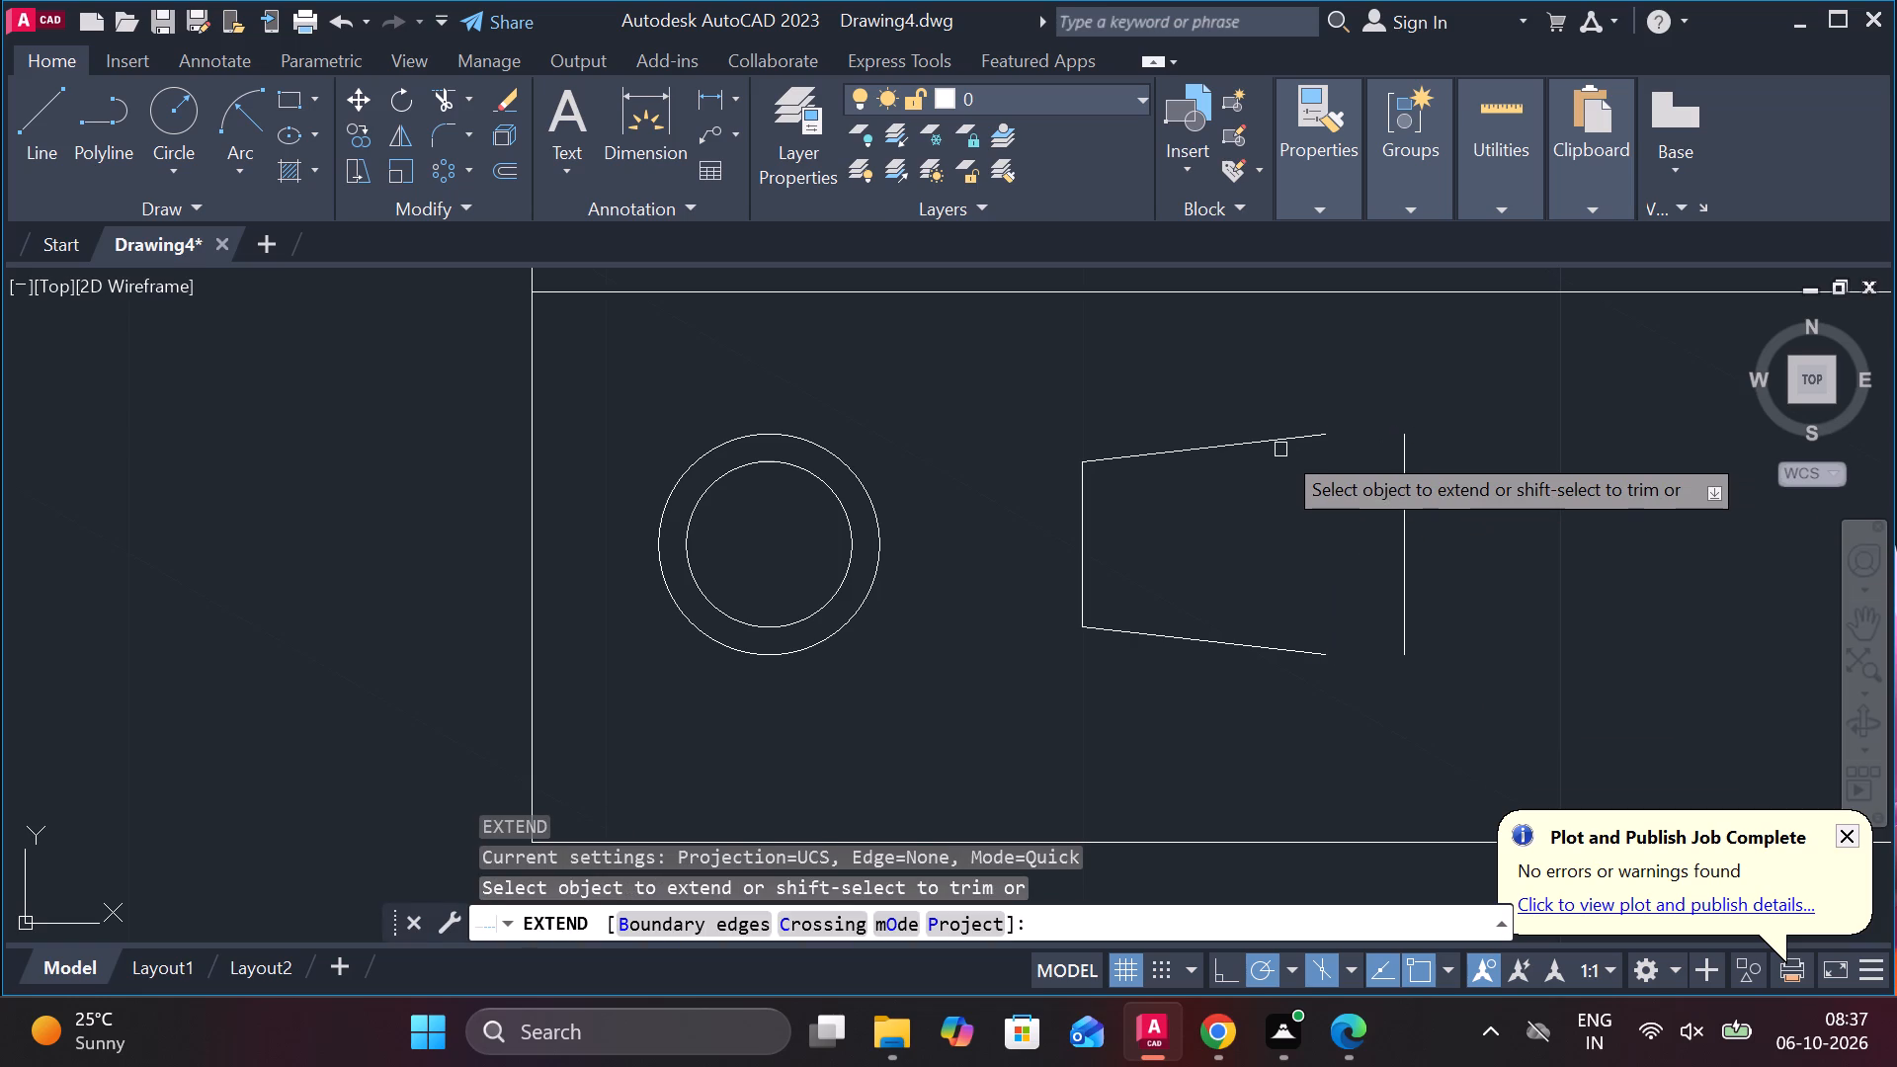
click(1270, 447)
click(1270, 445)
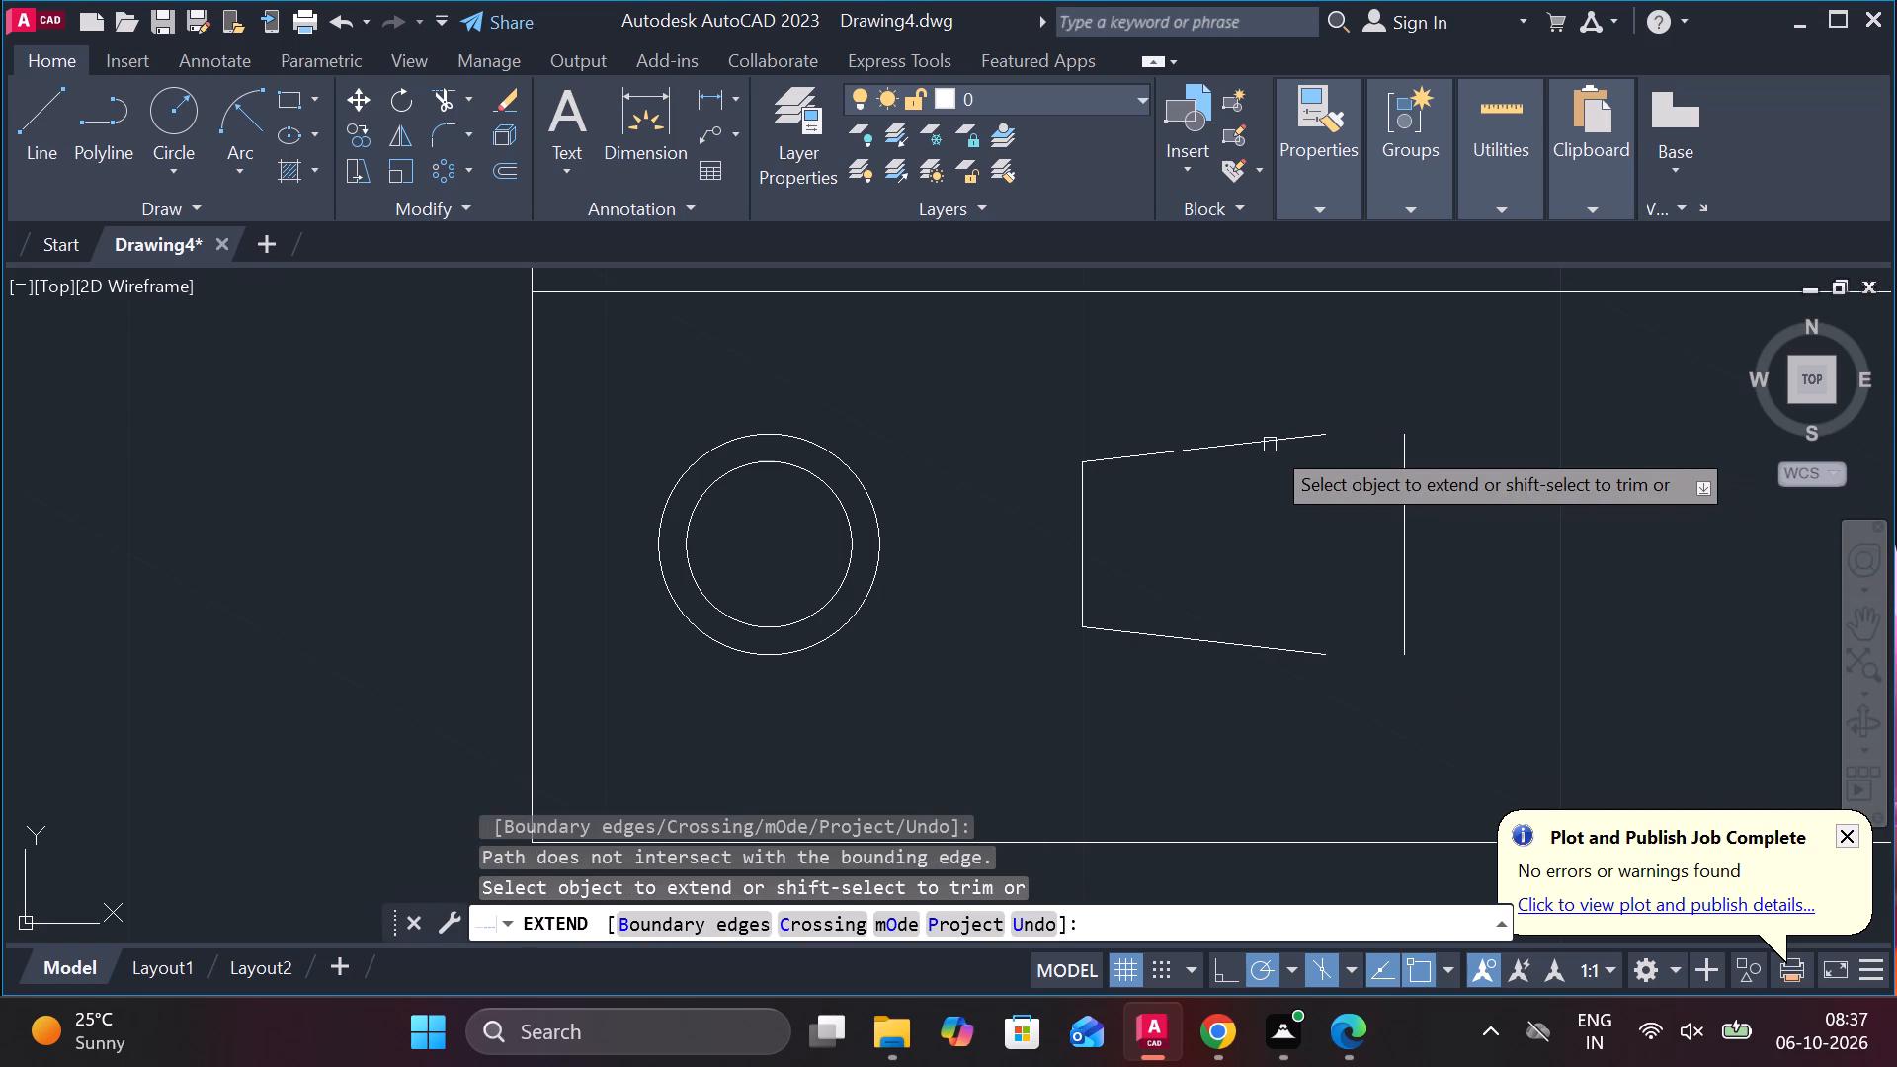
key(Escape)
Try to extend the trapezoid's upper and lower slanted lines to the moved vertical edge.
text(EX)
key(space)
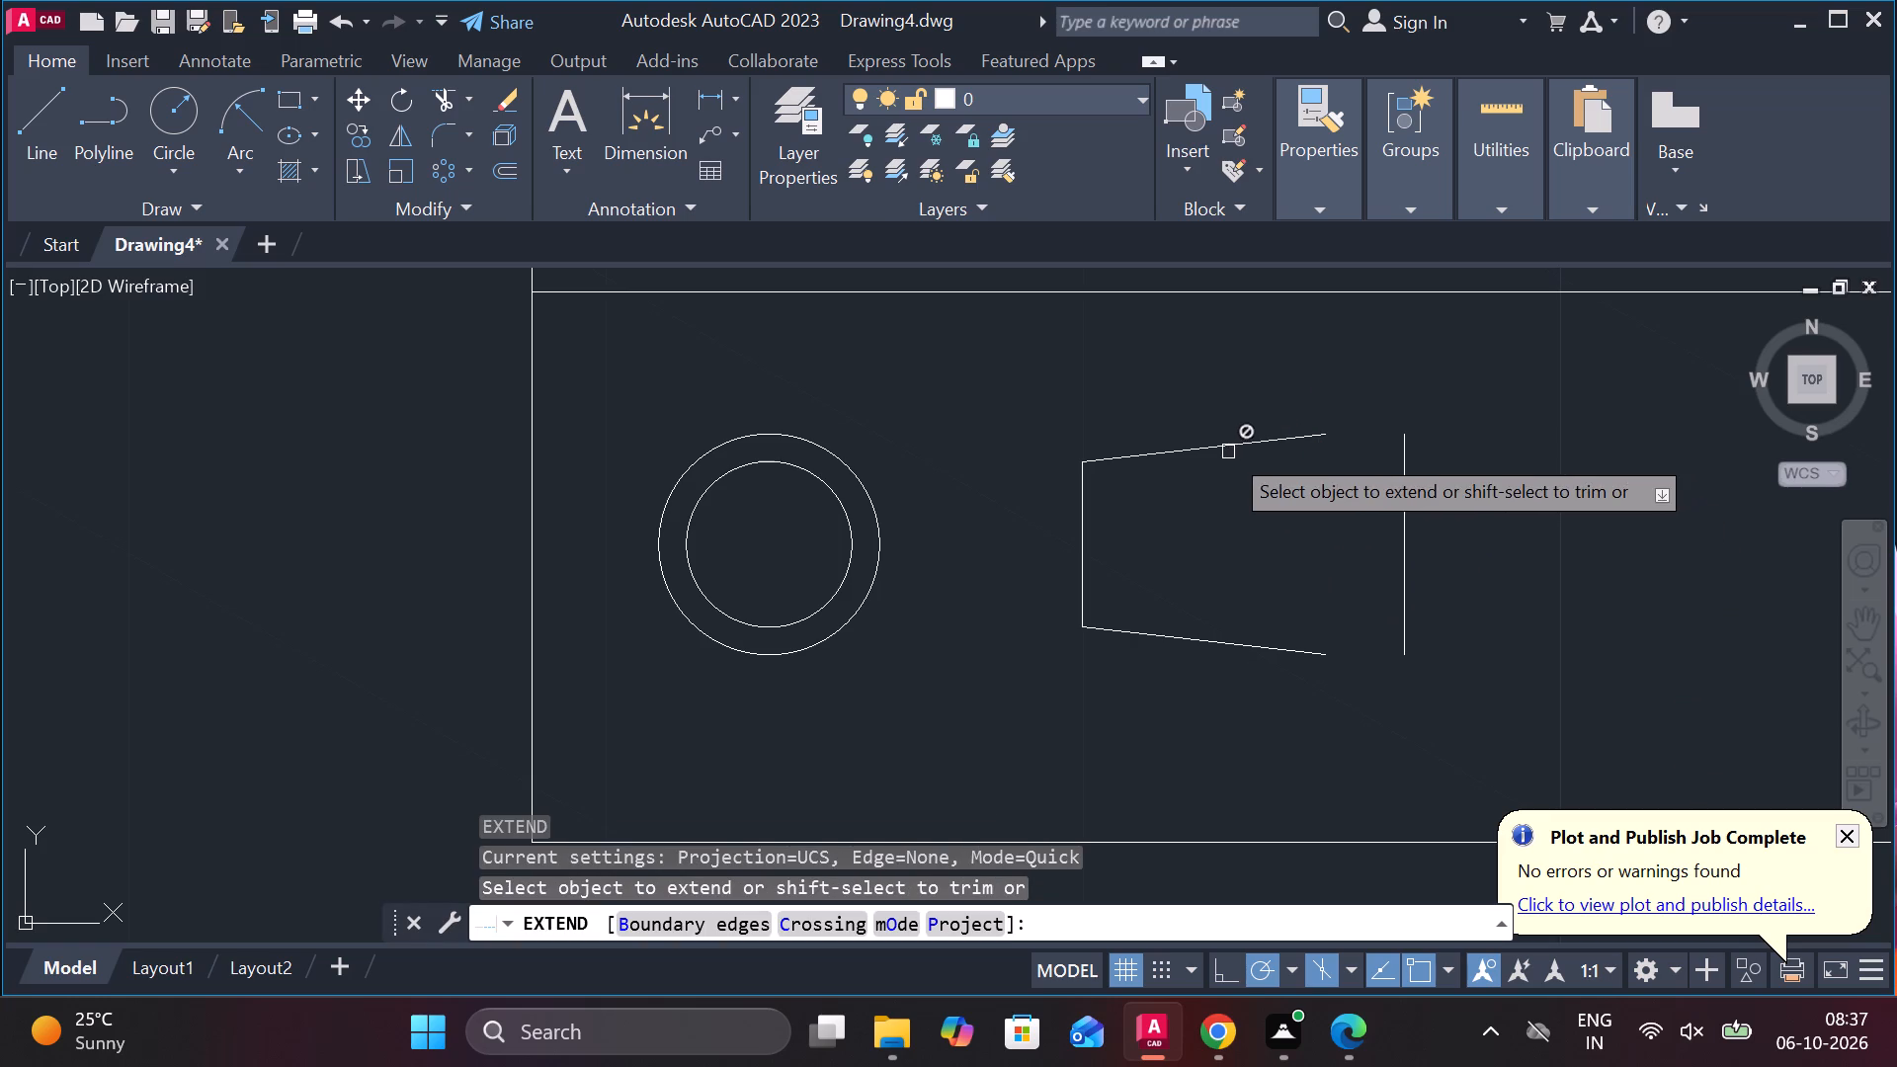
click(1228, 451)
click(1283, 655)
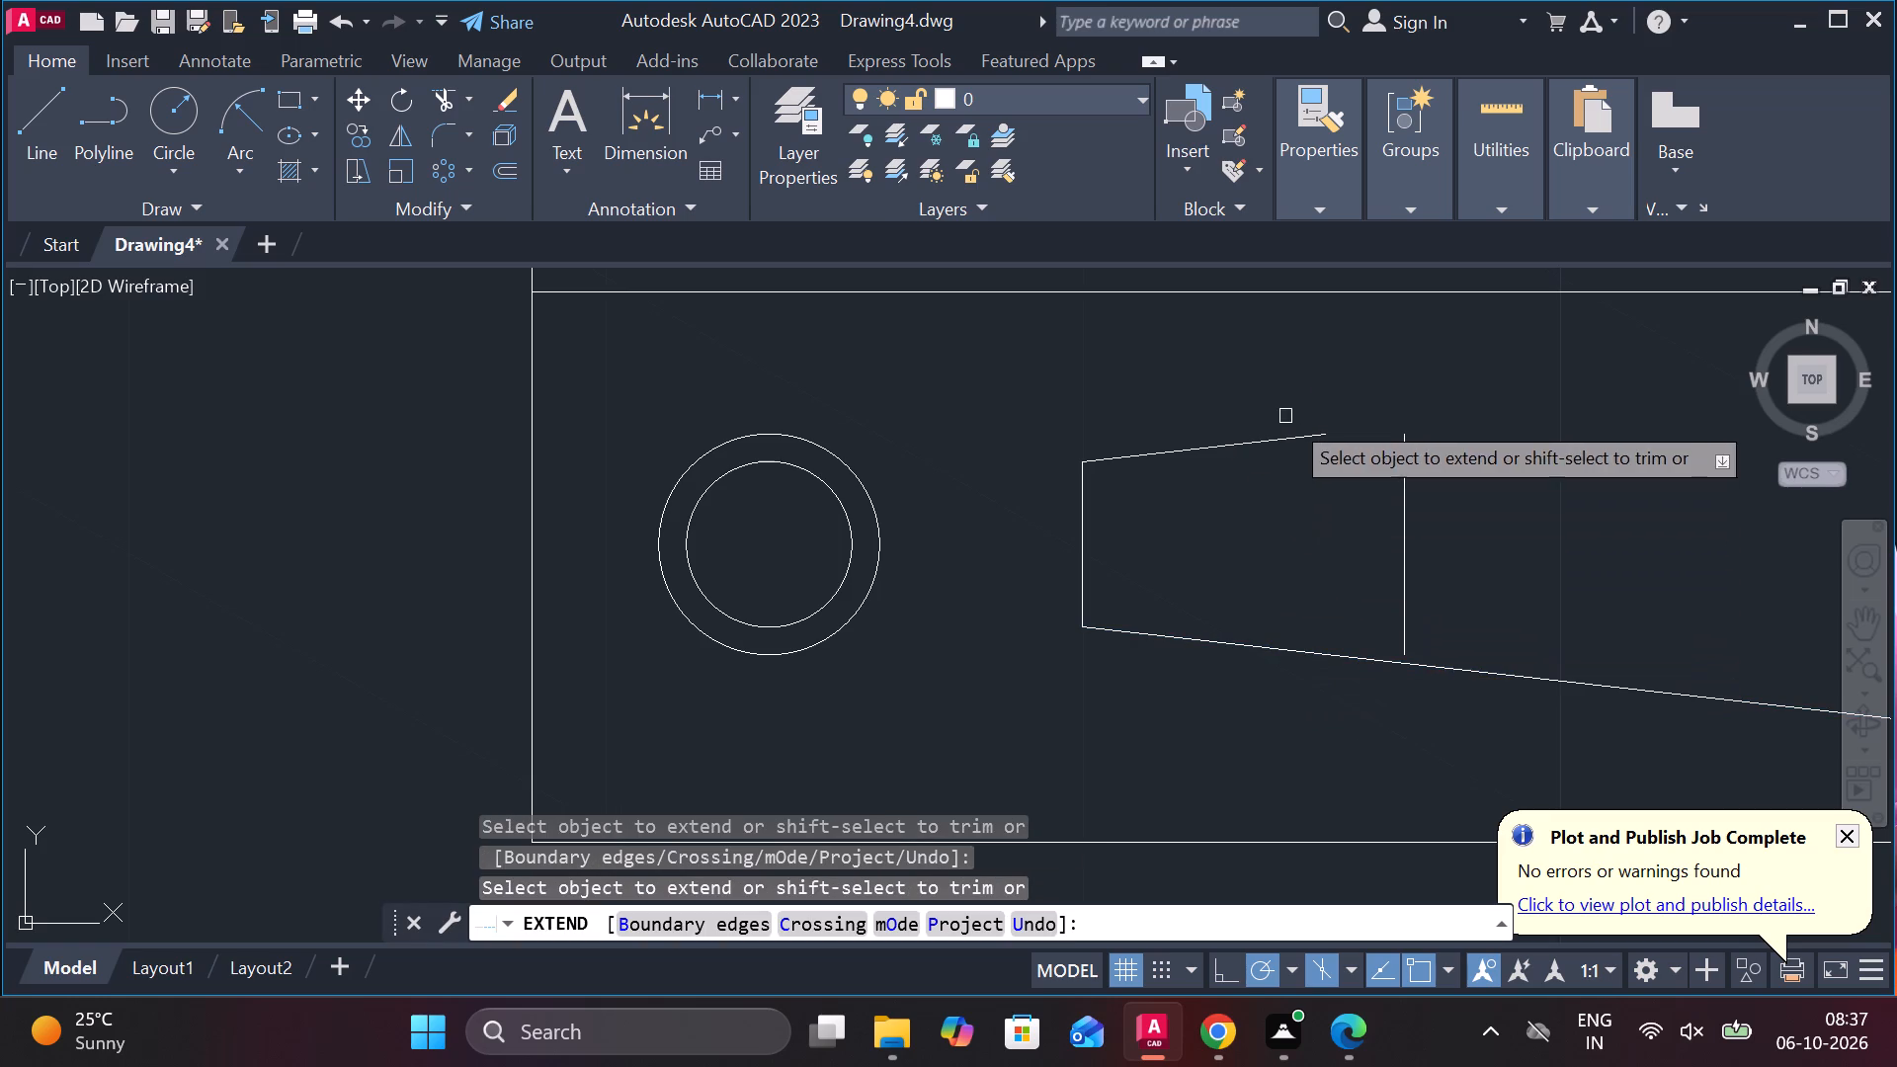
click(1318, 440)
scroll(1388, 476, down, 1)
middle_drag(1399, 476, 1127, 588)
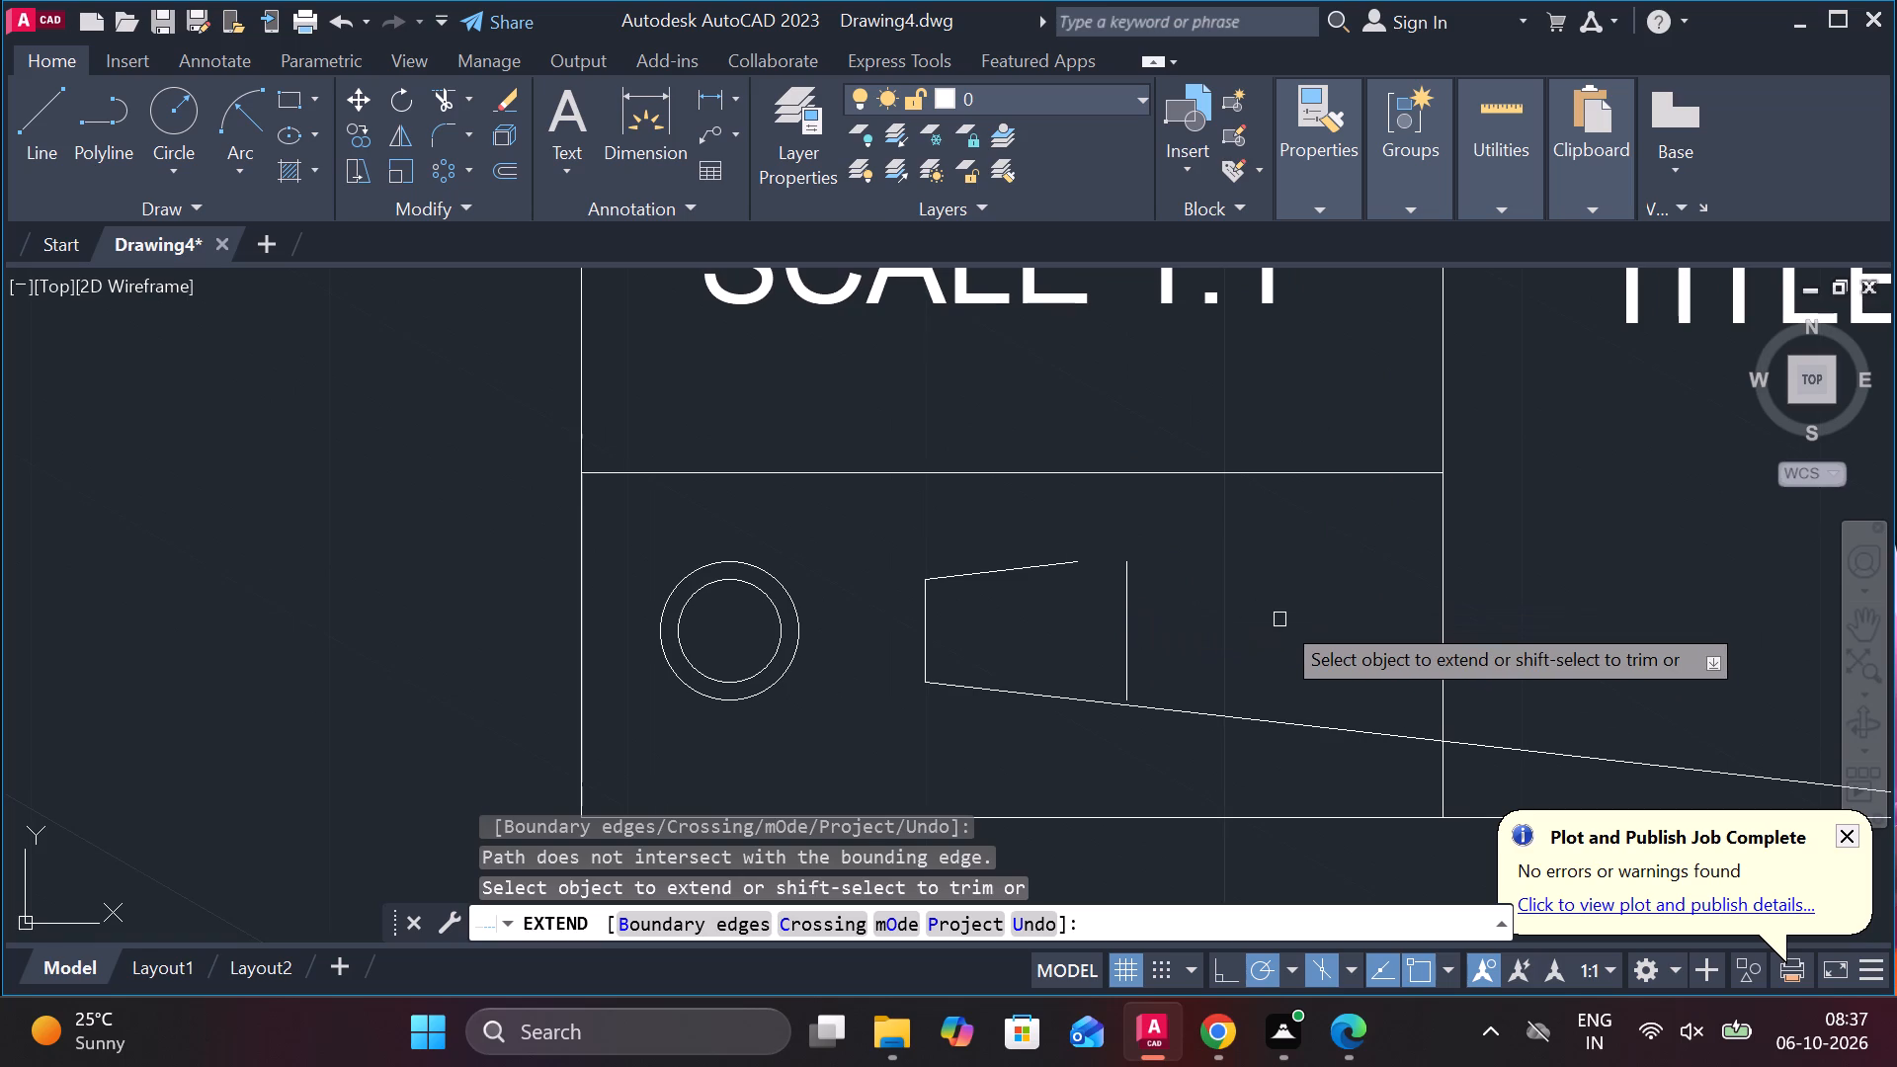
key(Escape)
Redraw the trapezoid's upper slanted edge between the upper ends of its vertical edges and erase the old short line.
key(l)
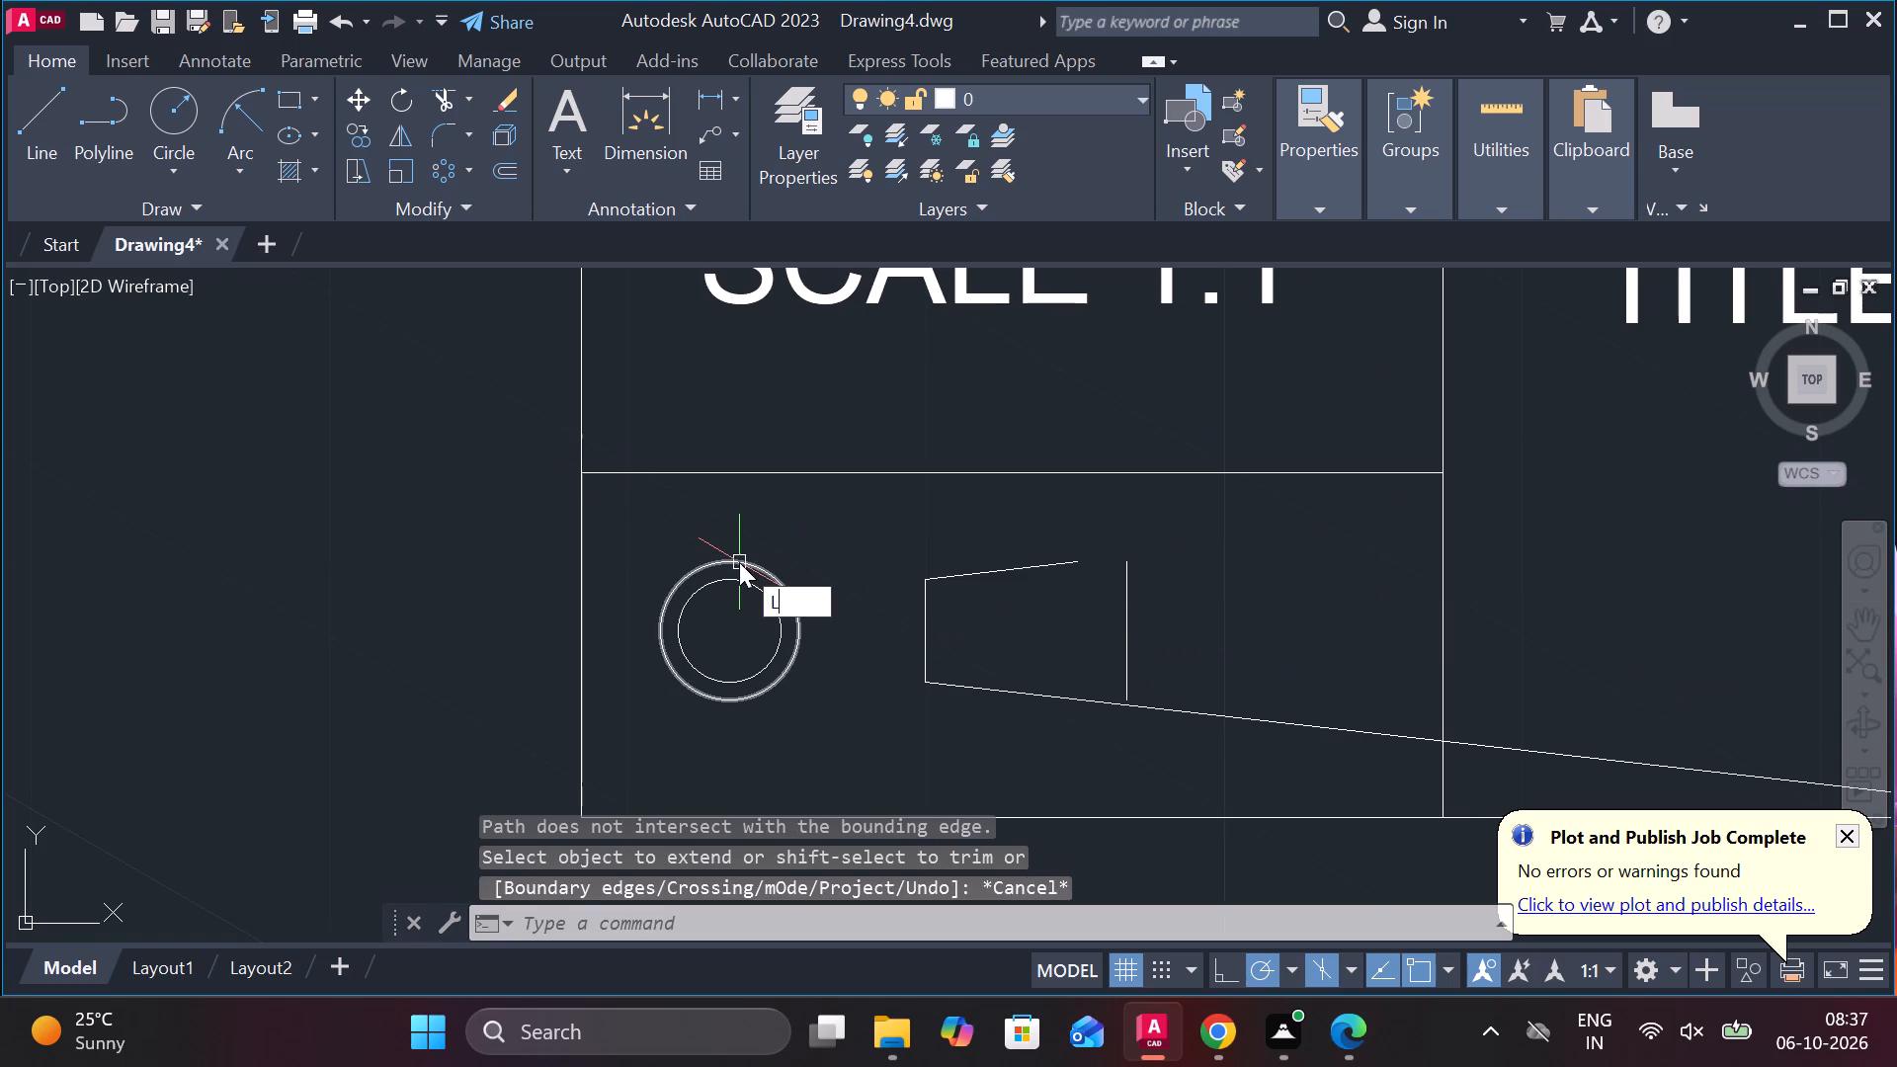
key(Return)
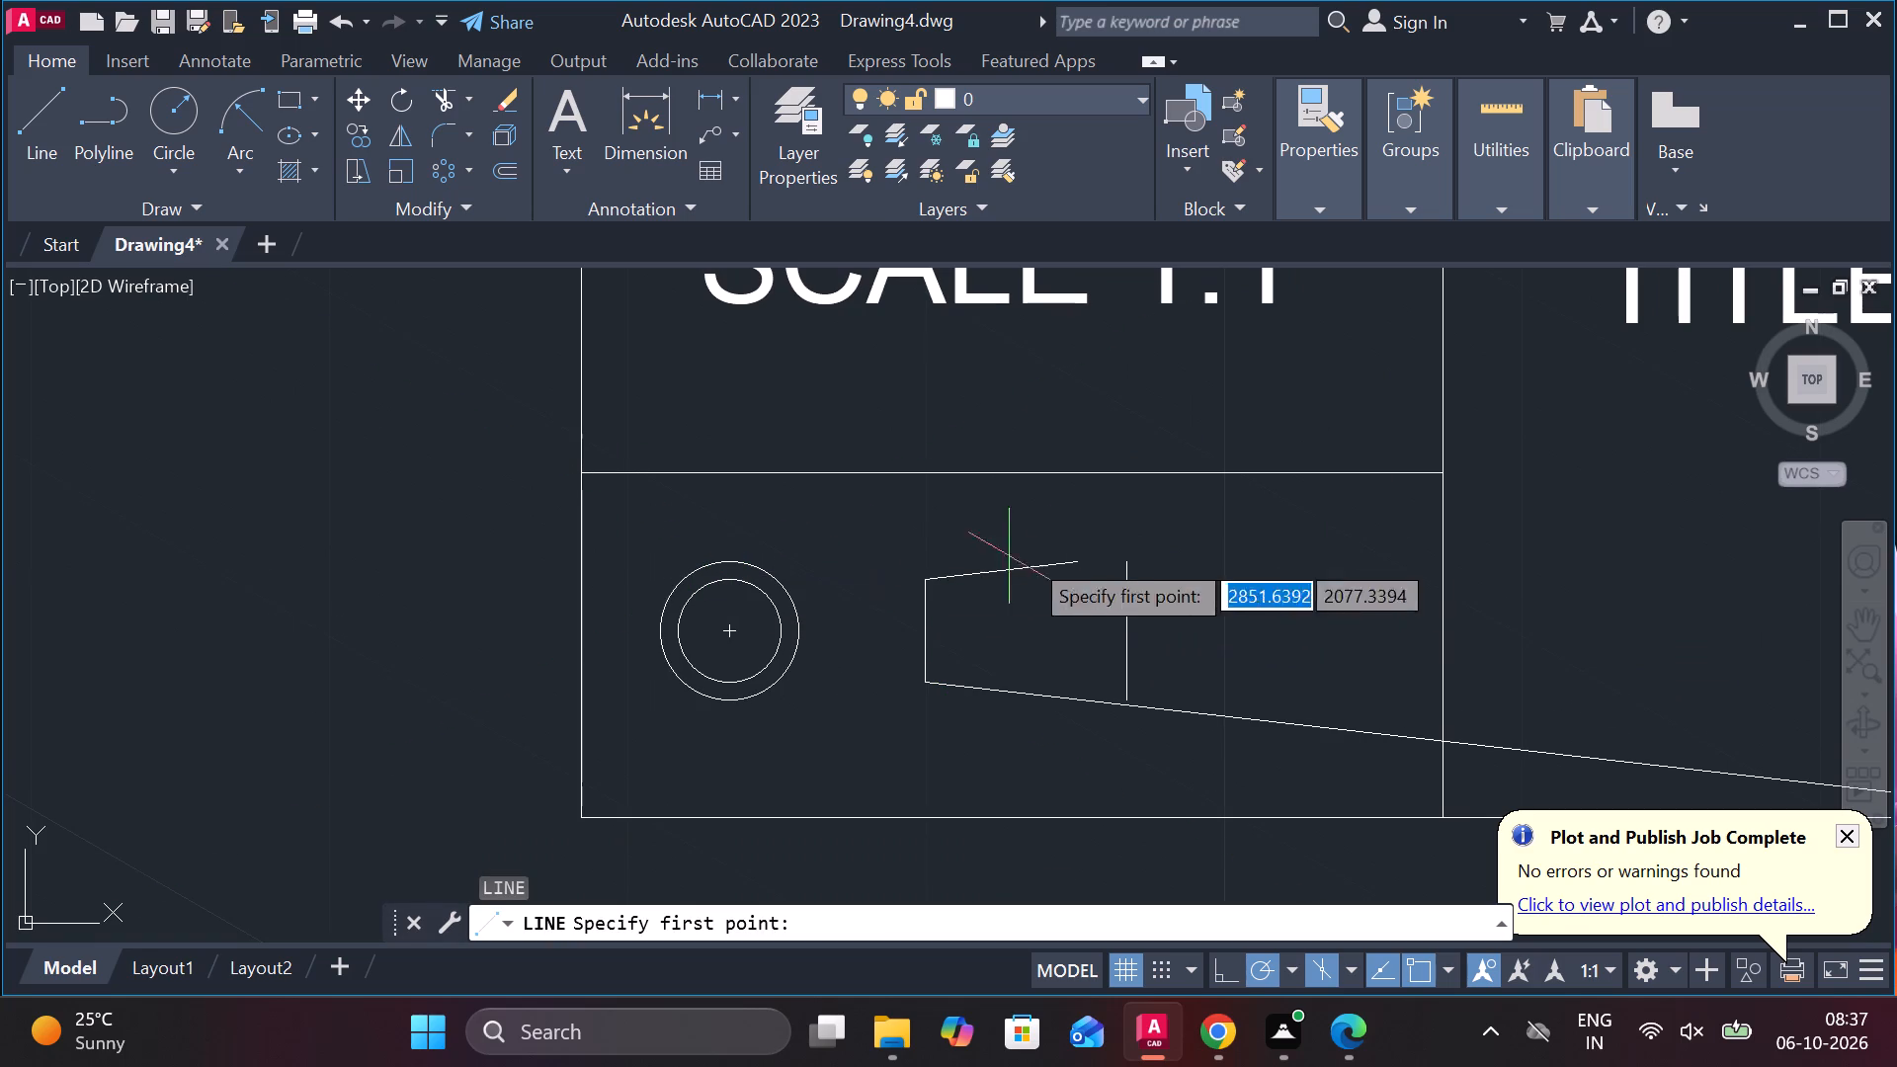
click(1122, 554)
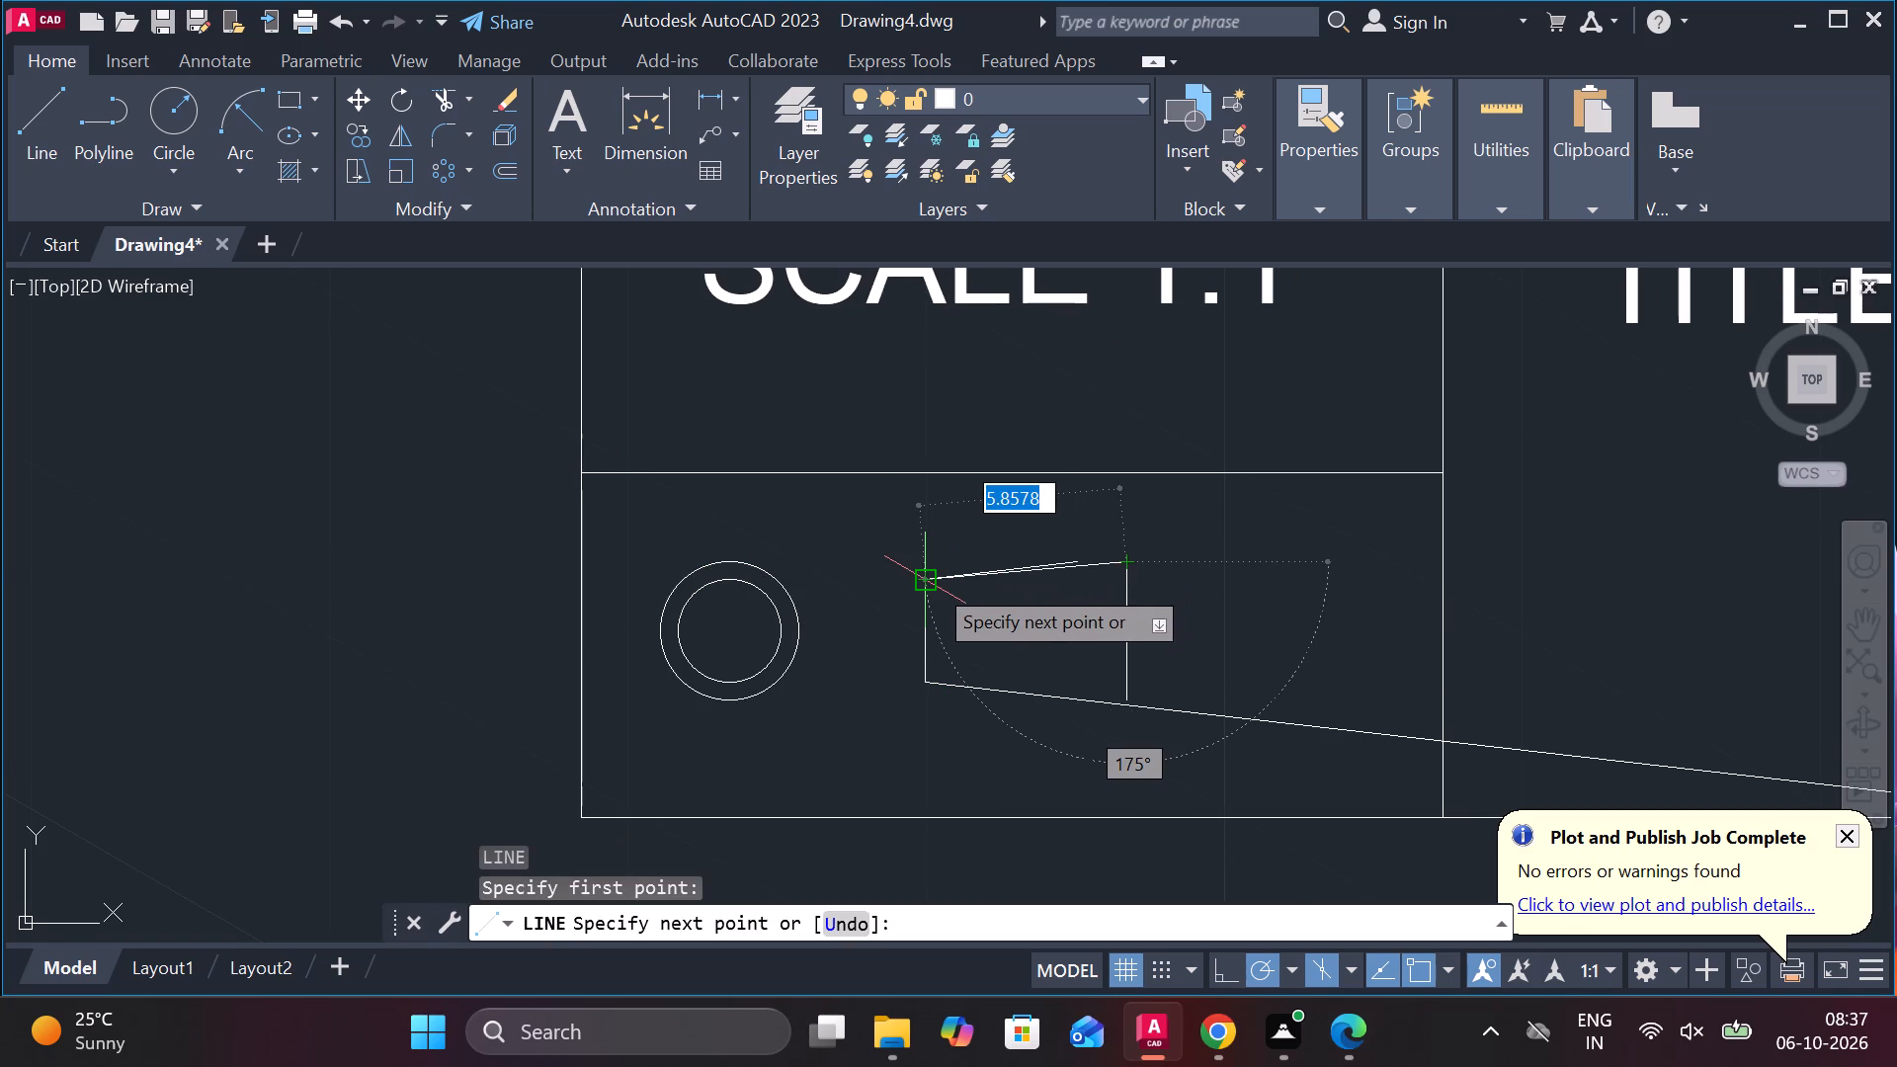
scroll(932, 582, up, 2)
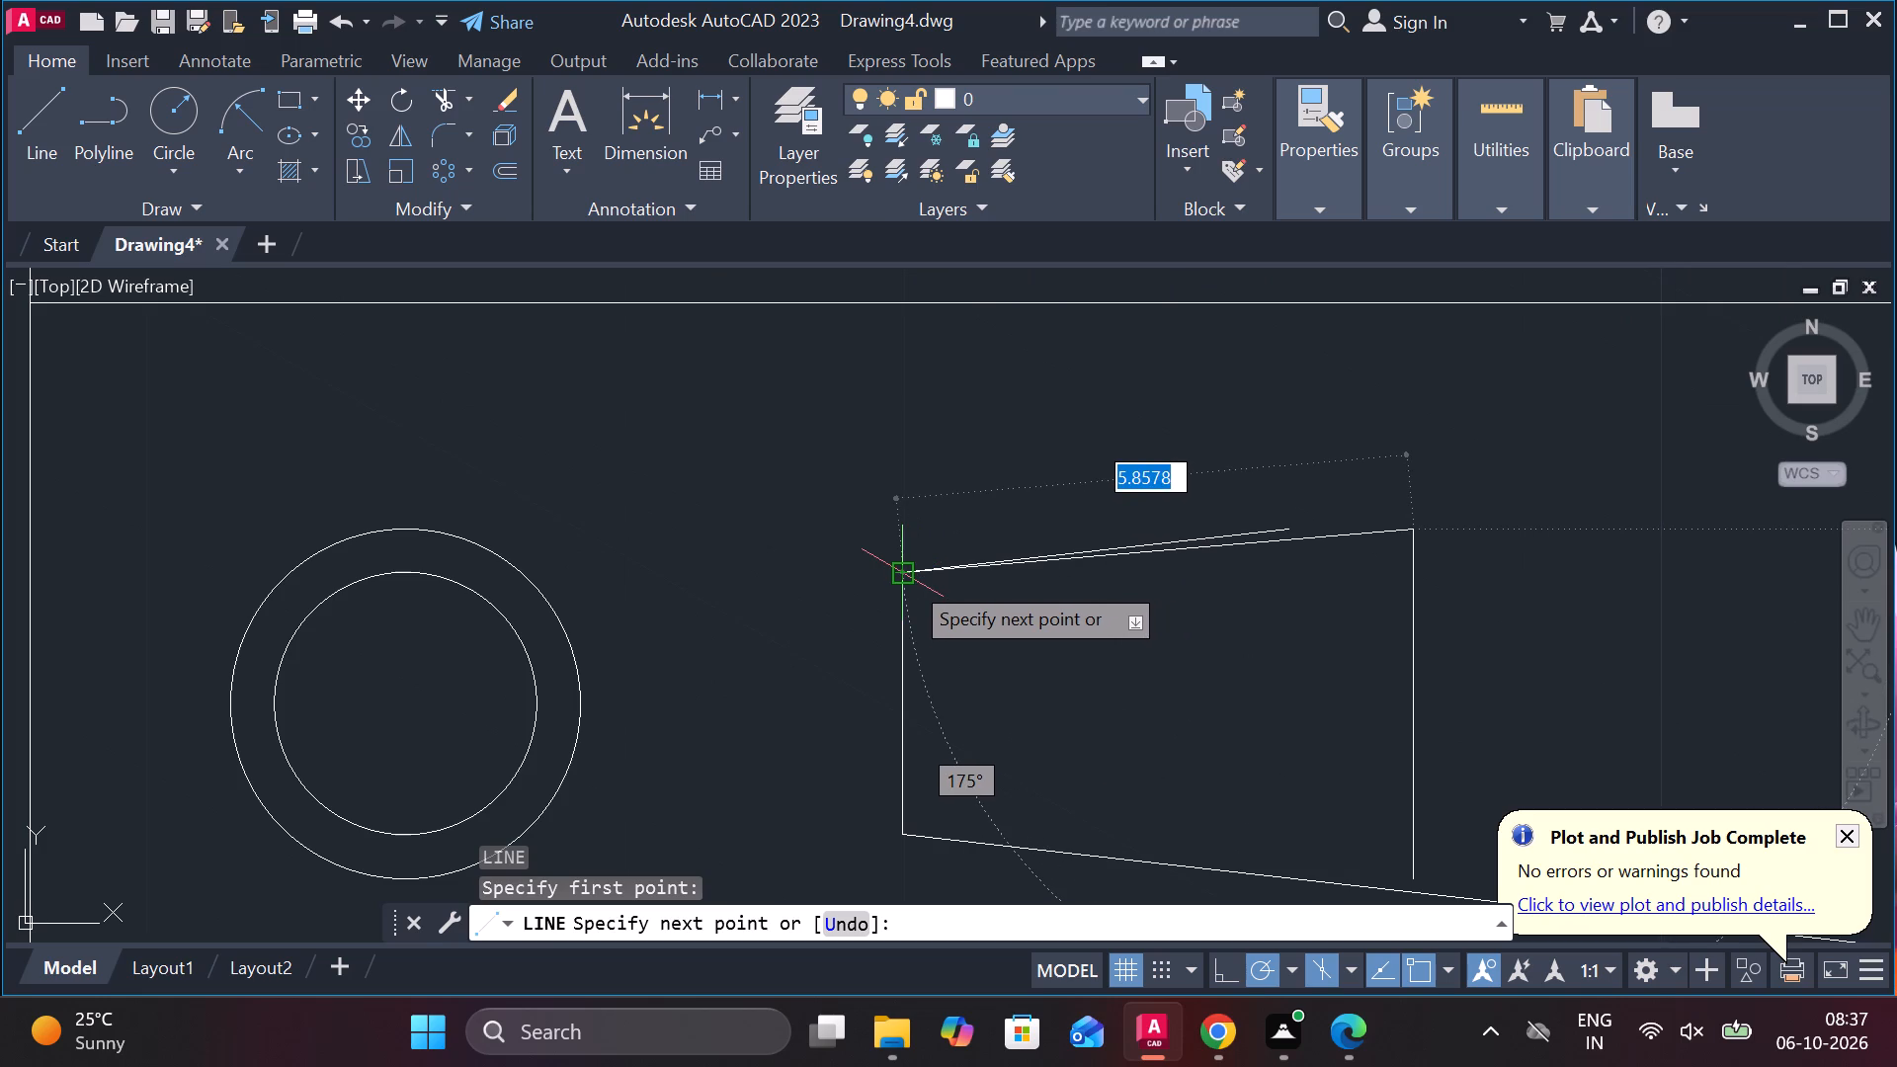
click(899, 575)
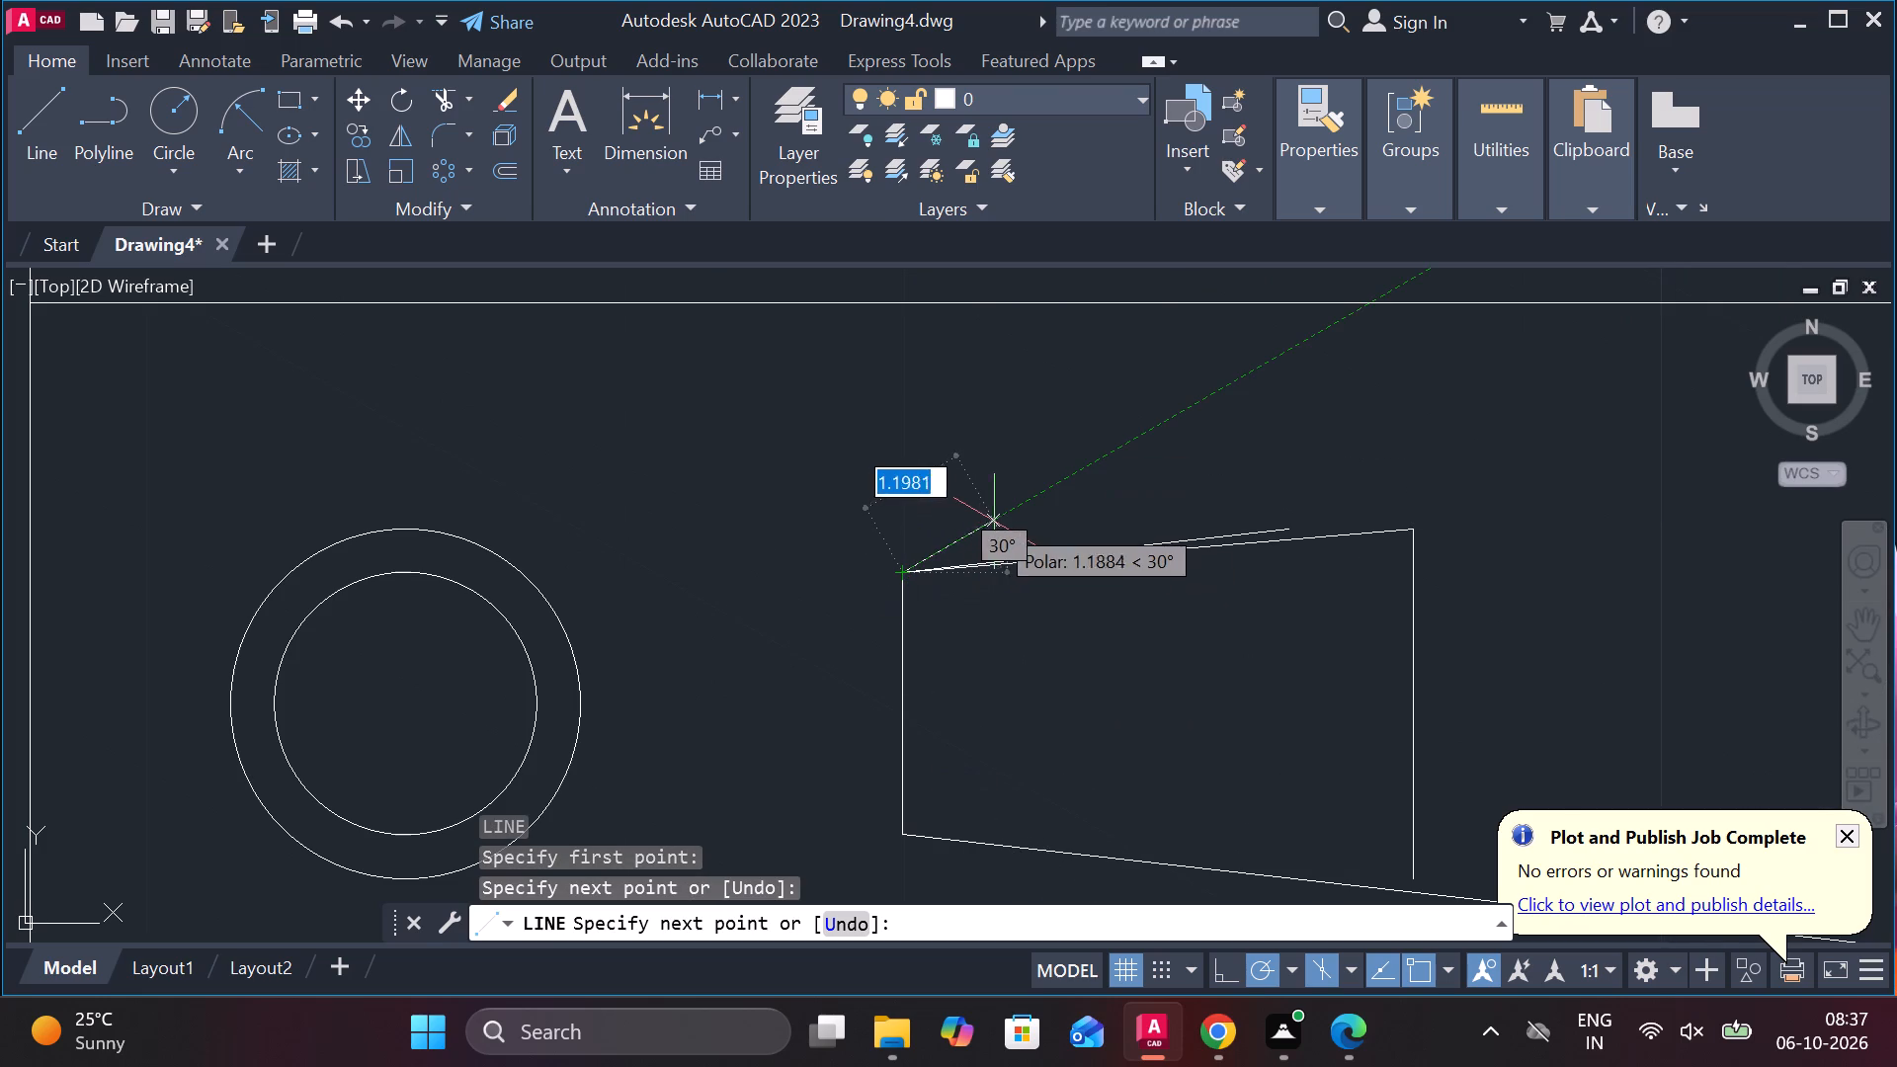
key(Escape)
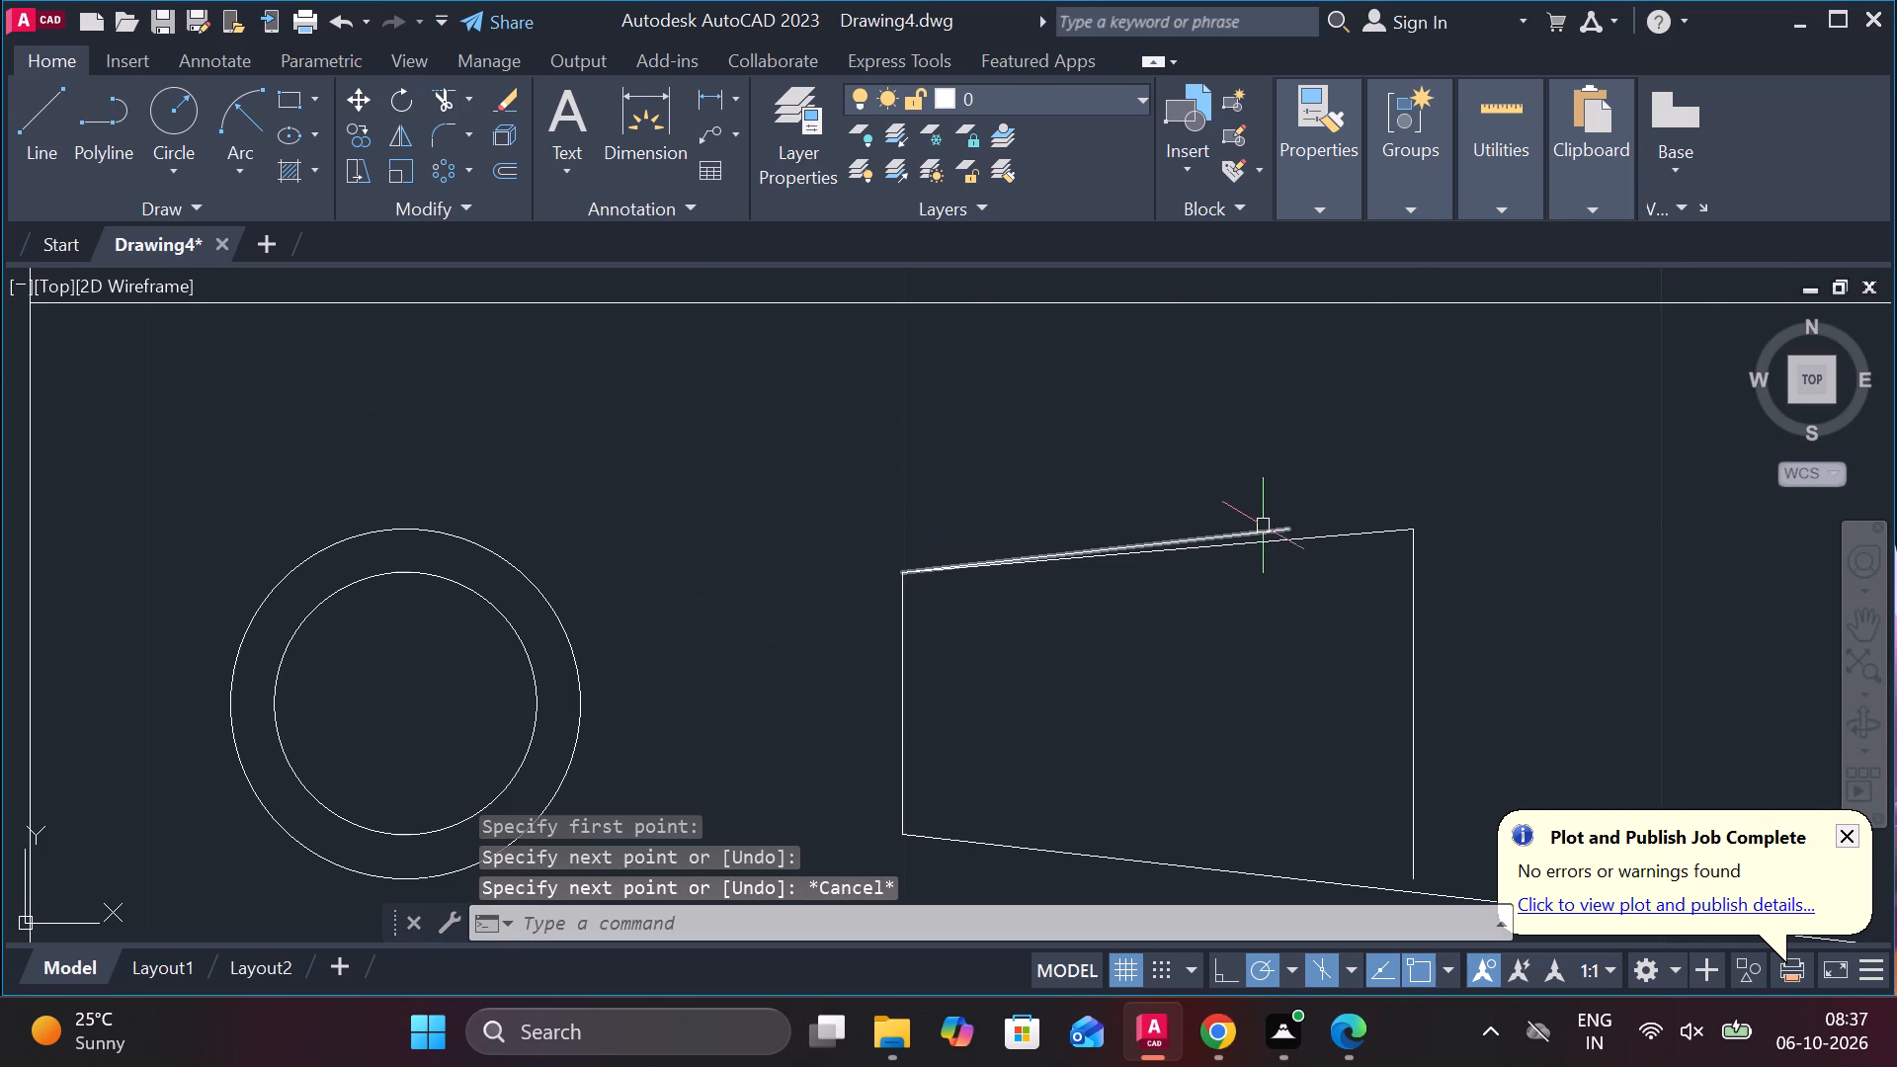
click(1263, 526)
key(e)
key(Return)
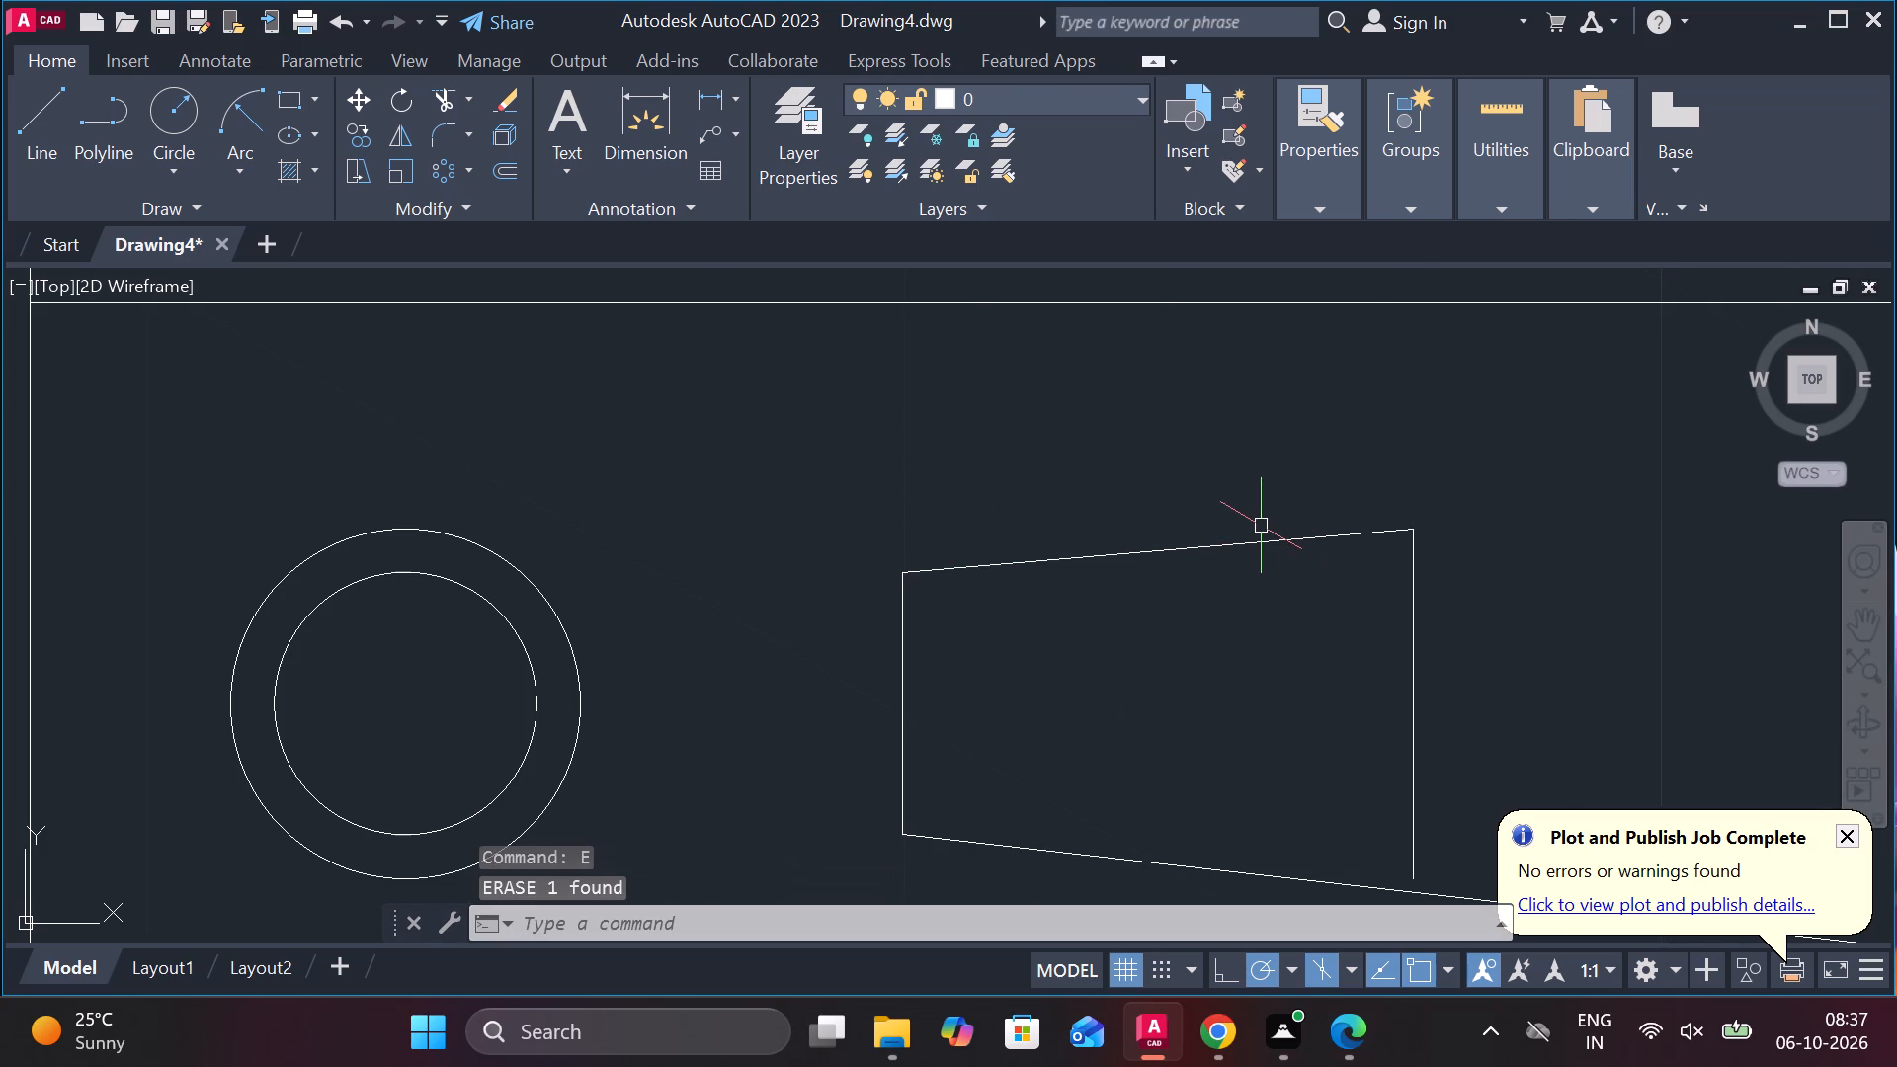
Trim away the overlong lower slanted line inside the projection symbol cell.
text(TR)
key(Return)
scroll(1261, 526, down, 2)
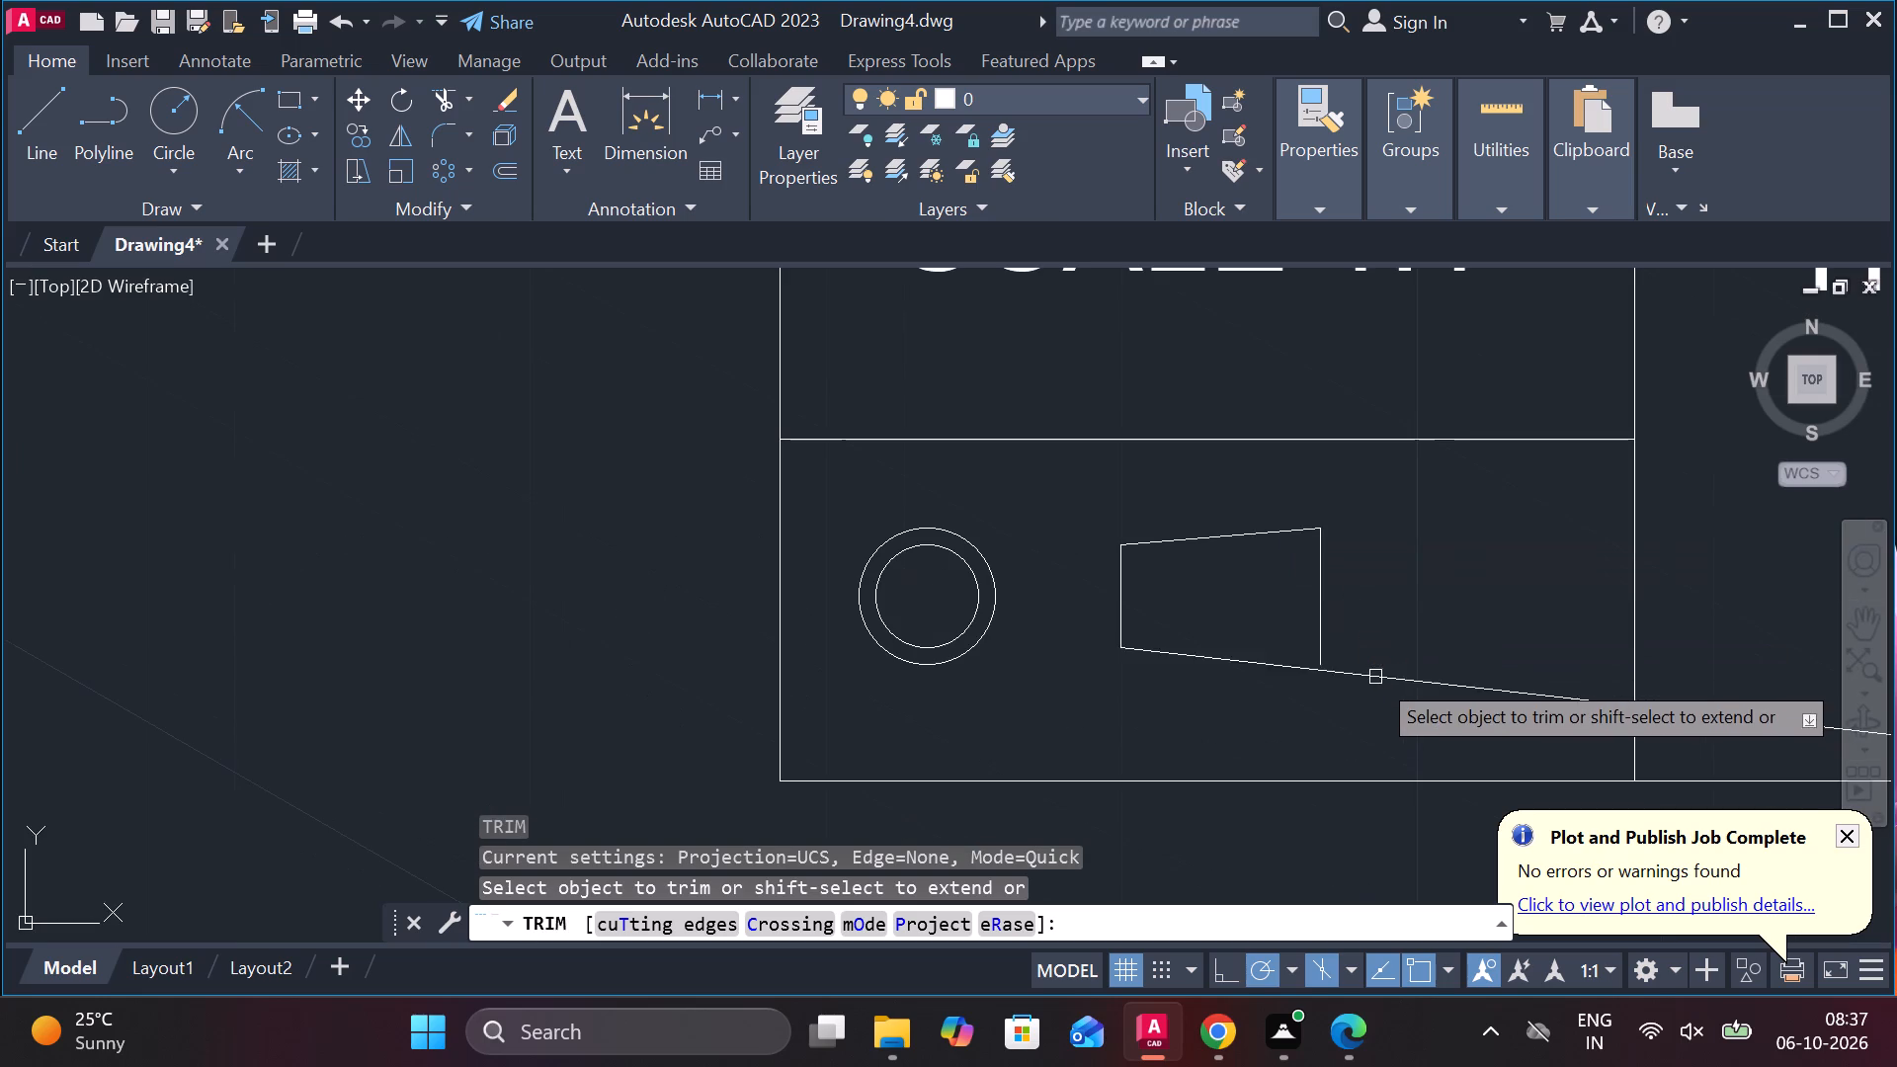
click(1375, 677)
scroll(1411, 668, up, 1)
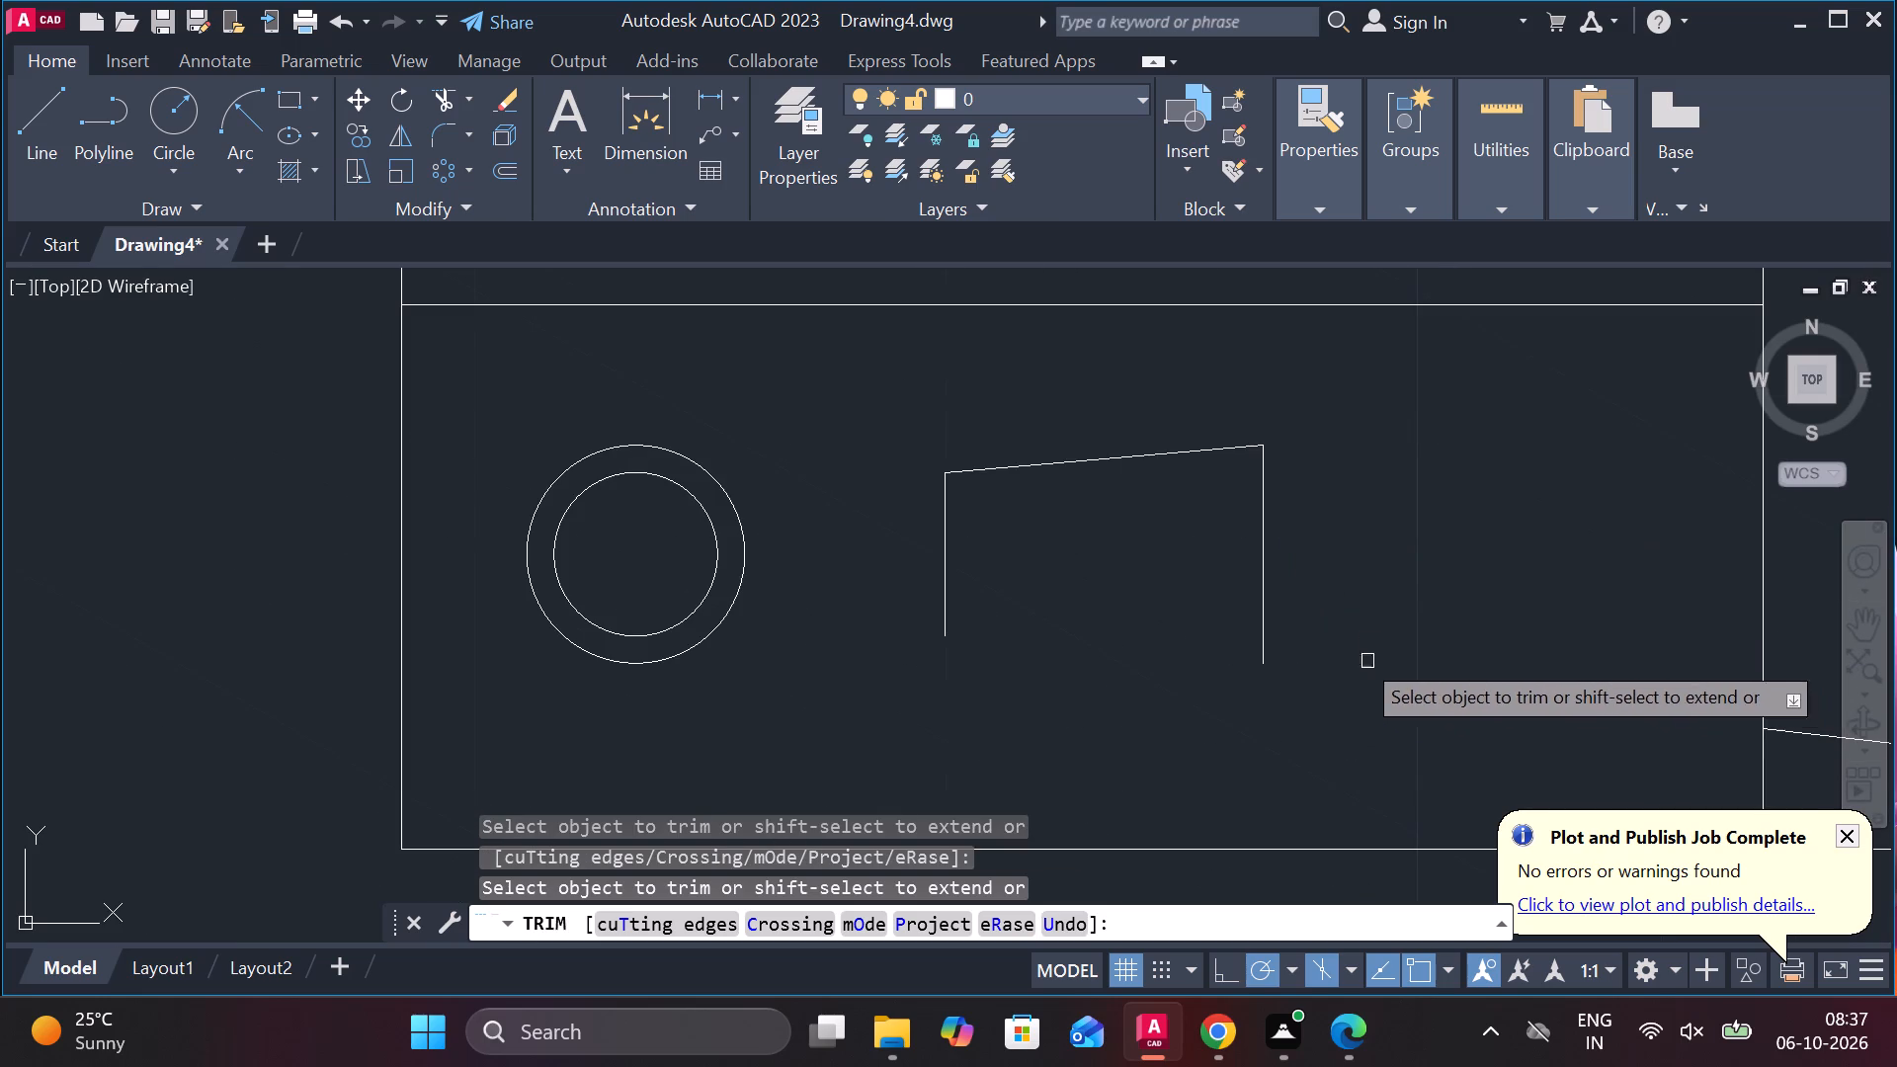
Draw a new lower slanted edge joining the lower ends of the trapezoid's two vertical edges.
click(37, 97)
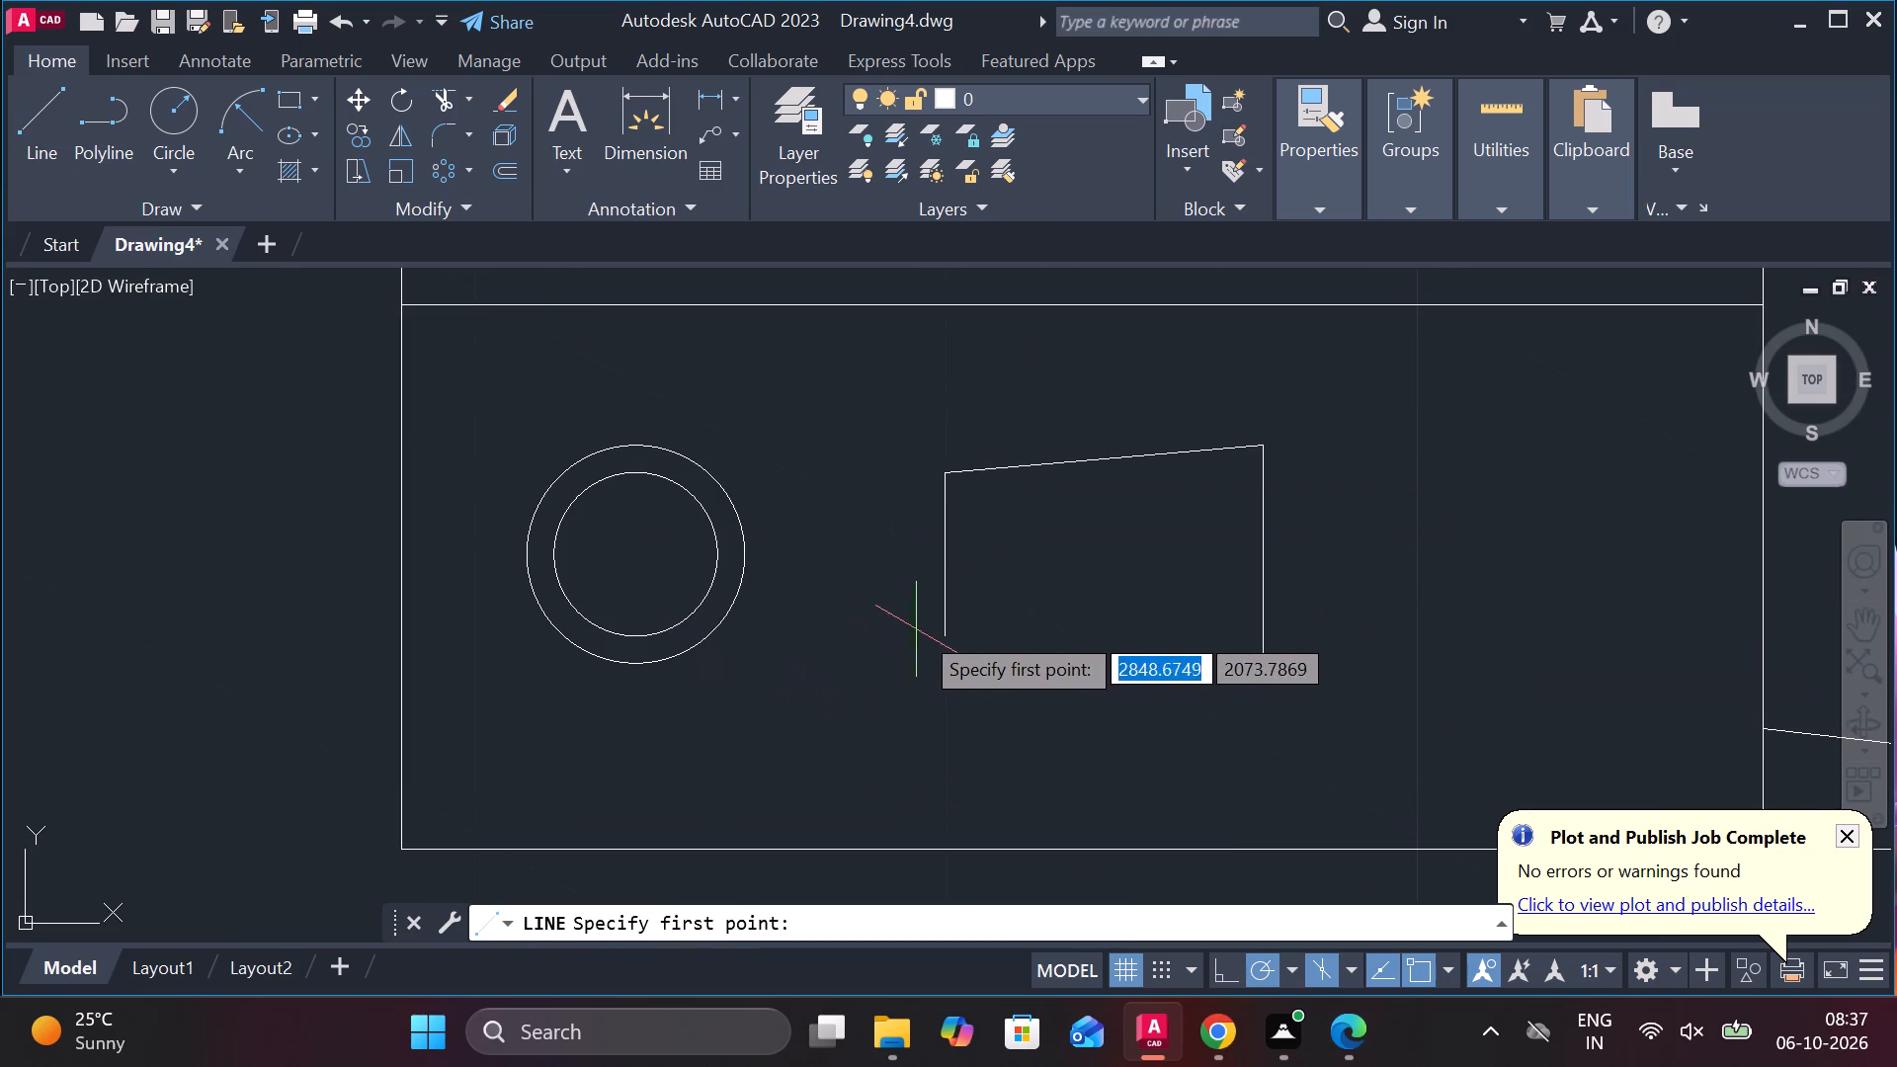
click(938, 626)
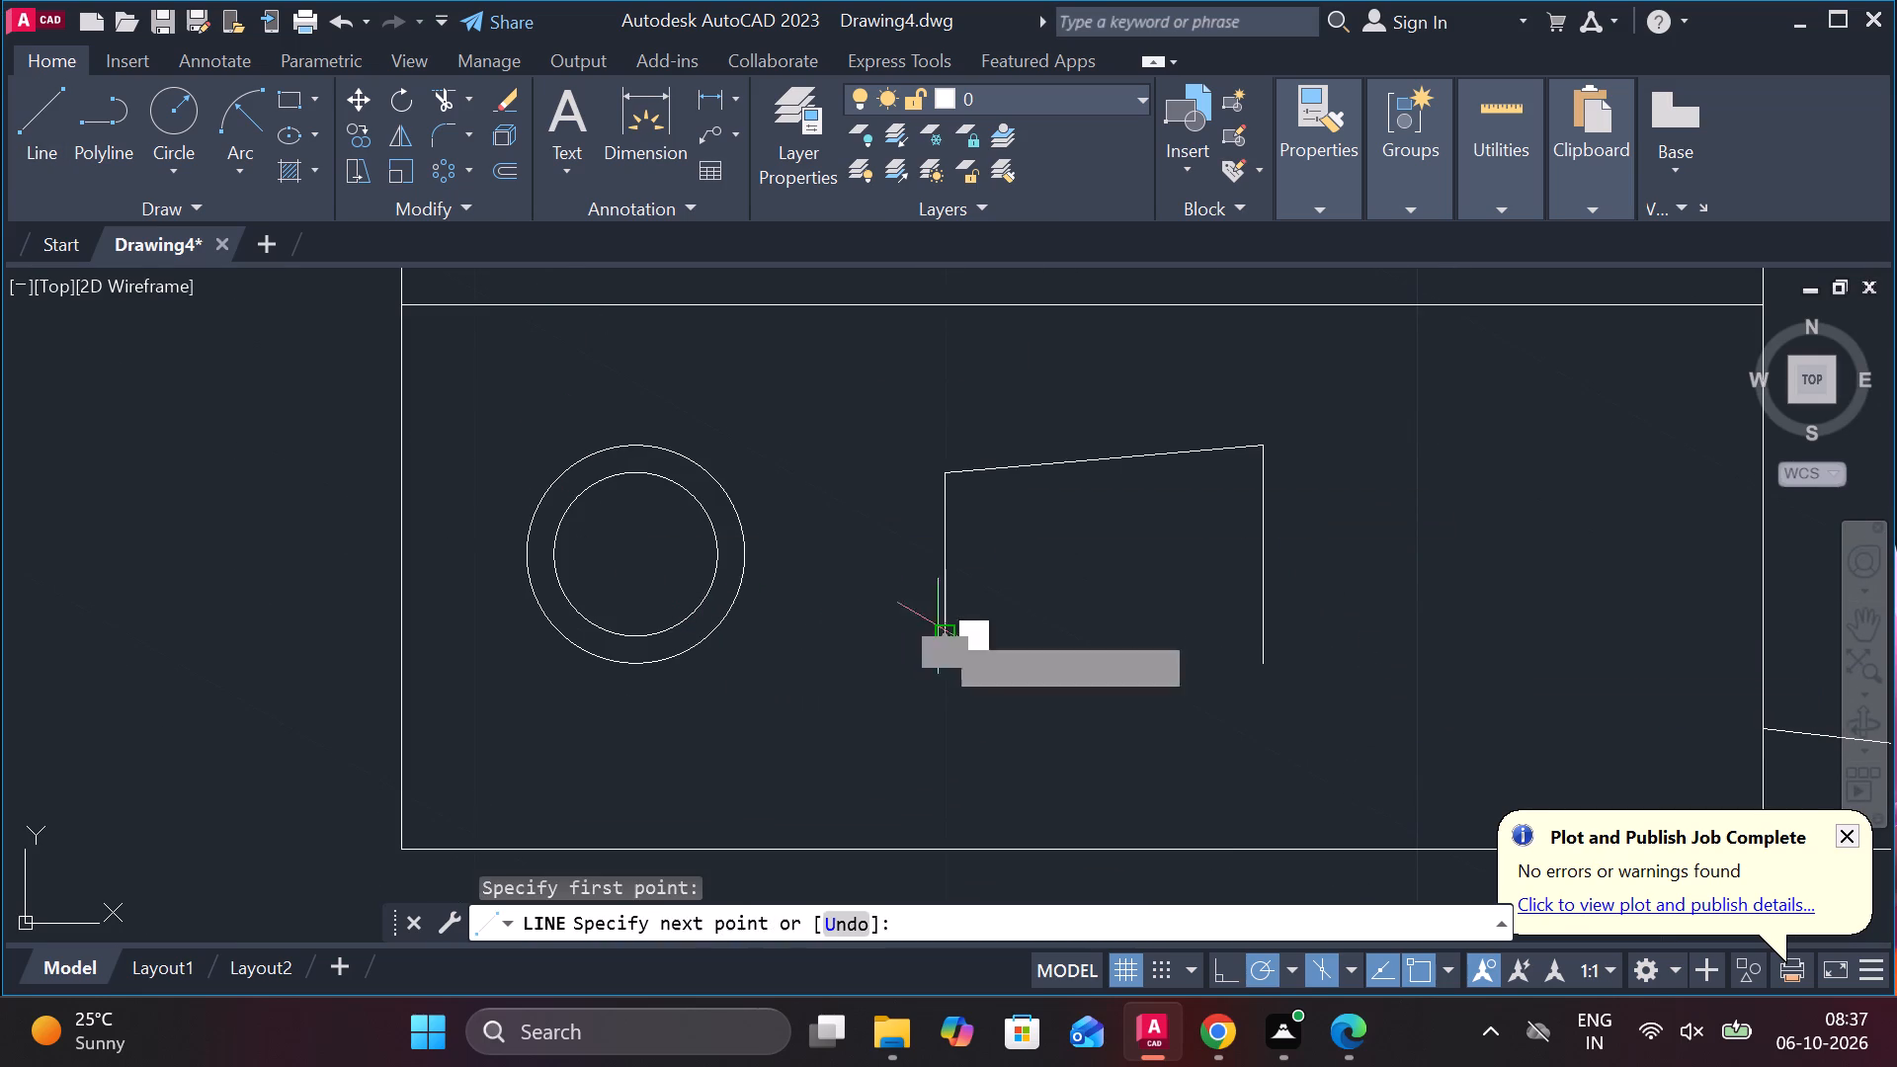
scroll(1269, 653, up, 3)
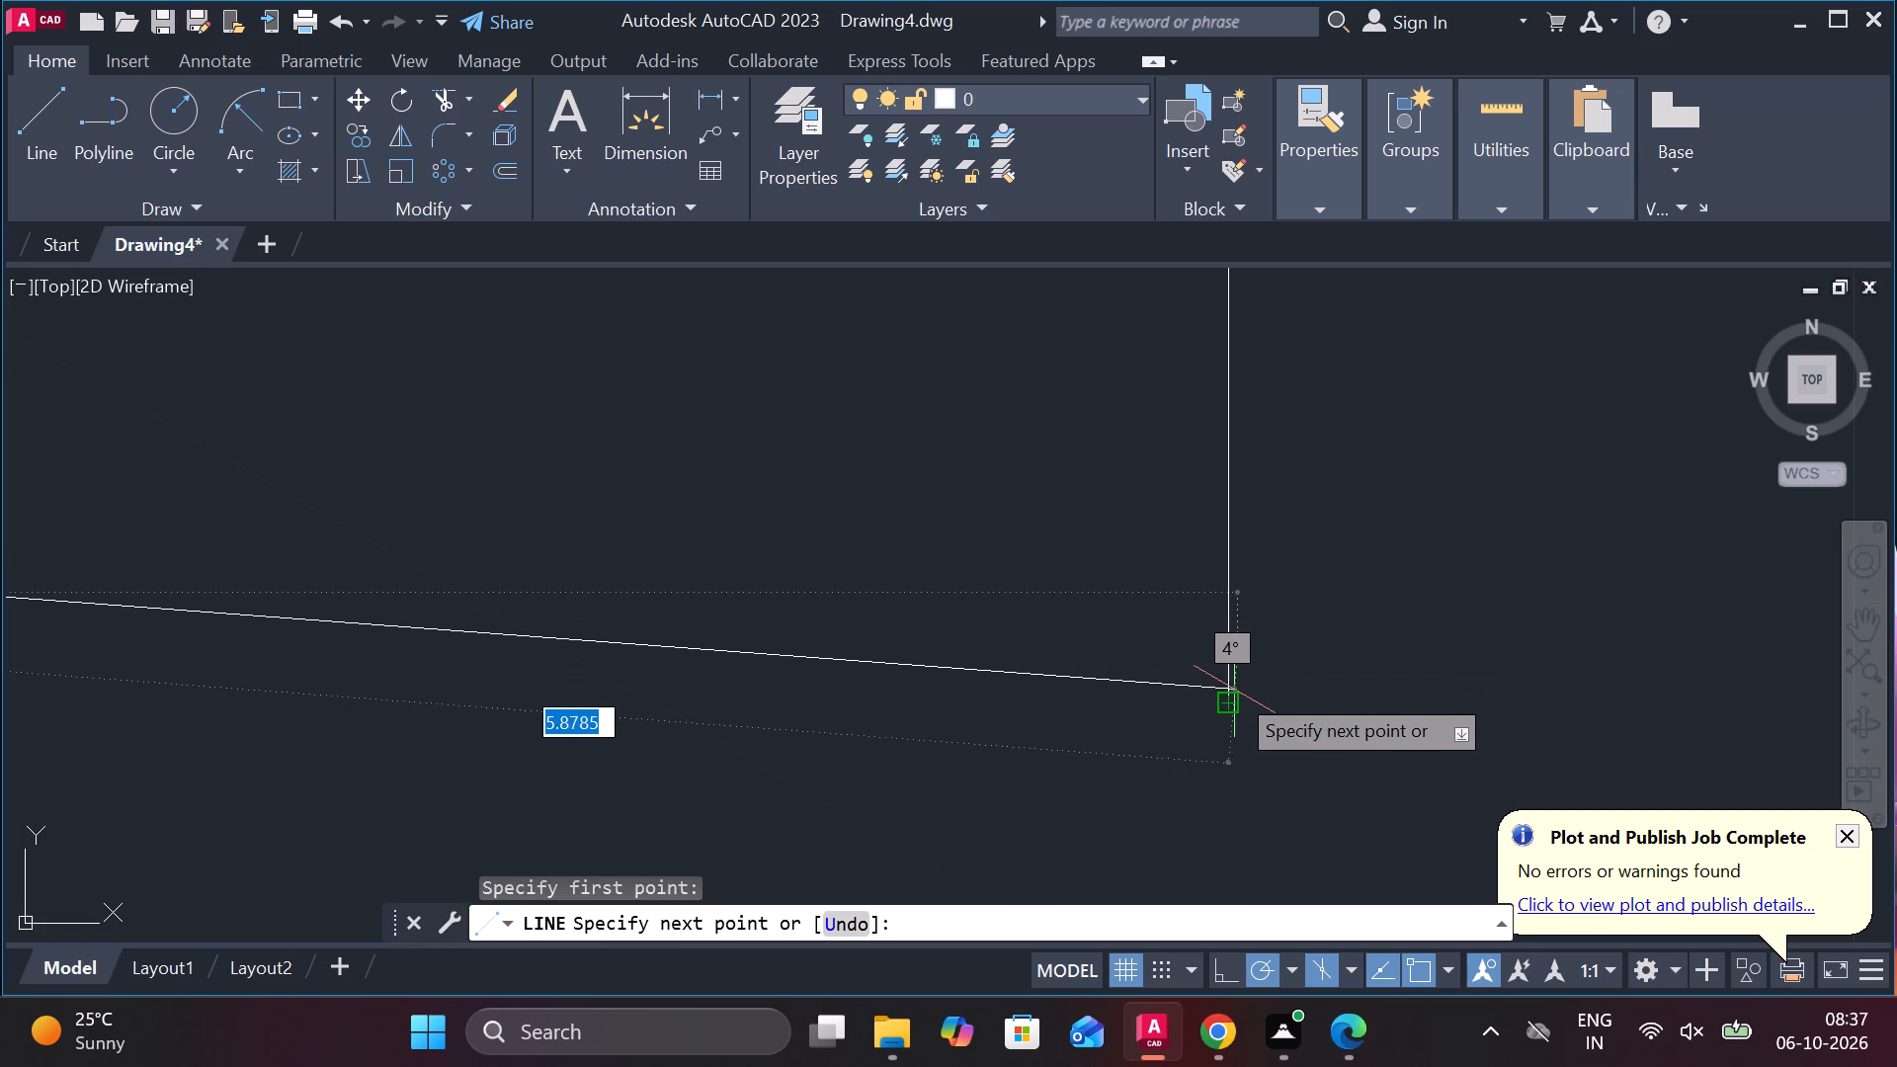
click(1232, 697)
scroll(1310, 658, down, 4)
key(Escape)
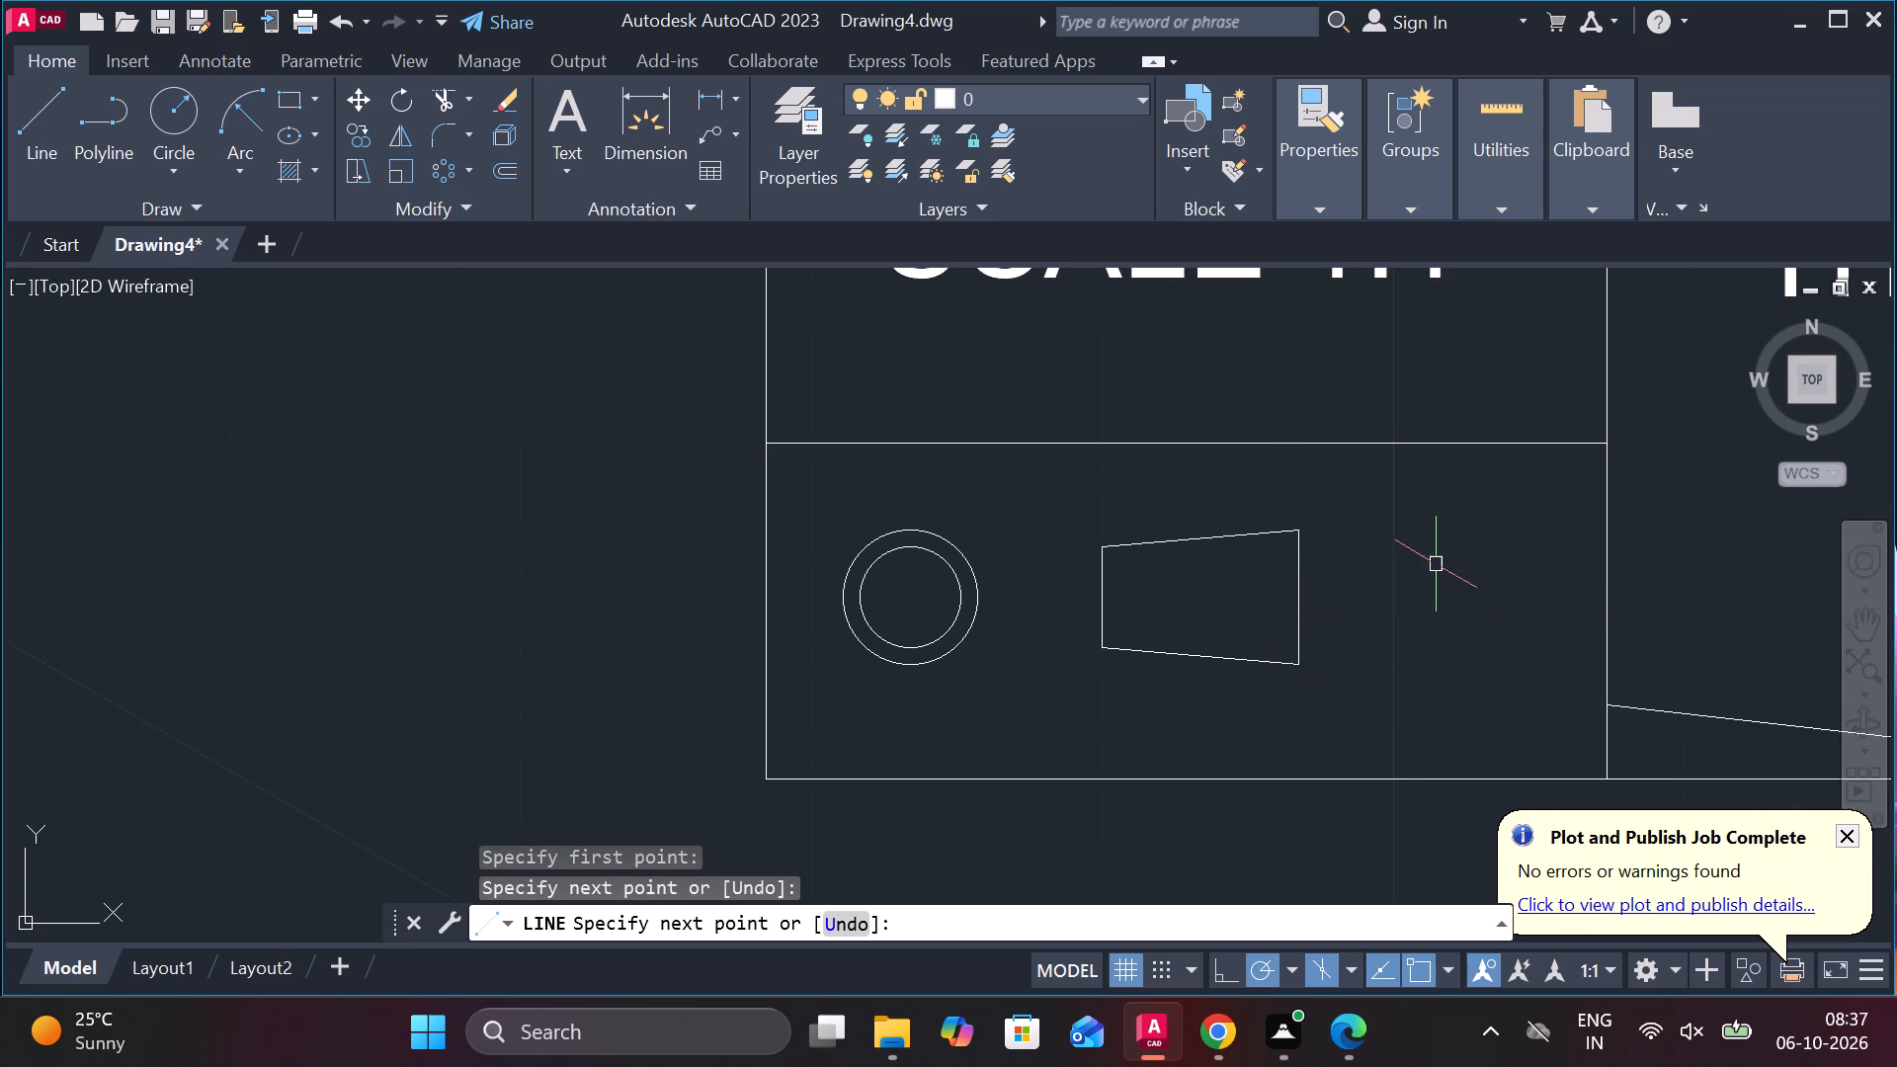
Erase the leftover slanted line segment in the TITLE cell.
scroll(1436, 564, down, 2)
click(1567, 620)
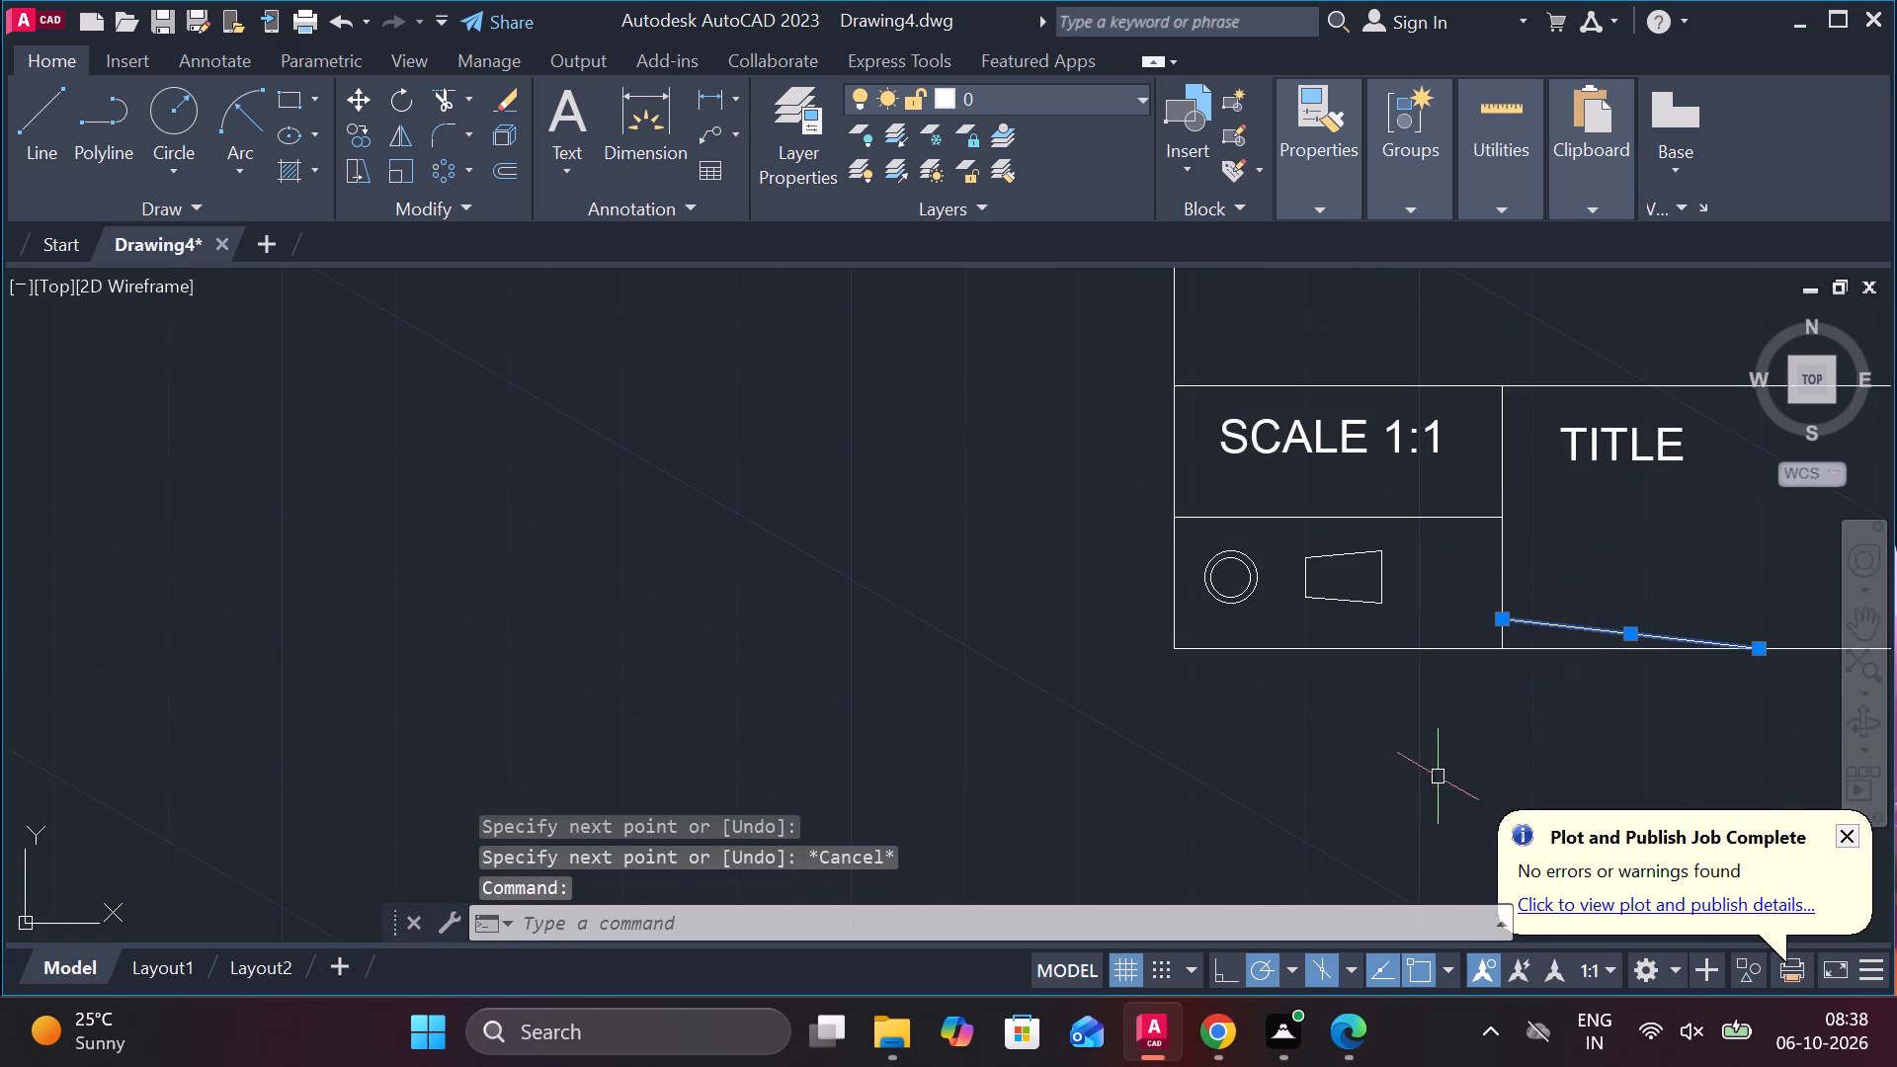
key(e)
key(Return)
Move the two concentric circles horizontally towards the trapezoid, placing their centre at the outer circle's original right quadrant.
scroll(1090, 590, up, 3)
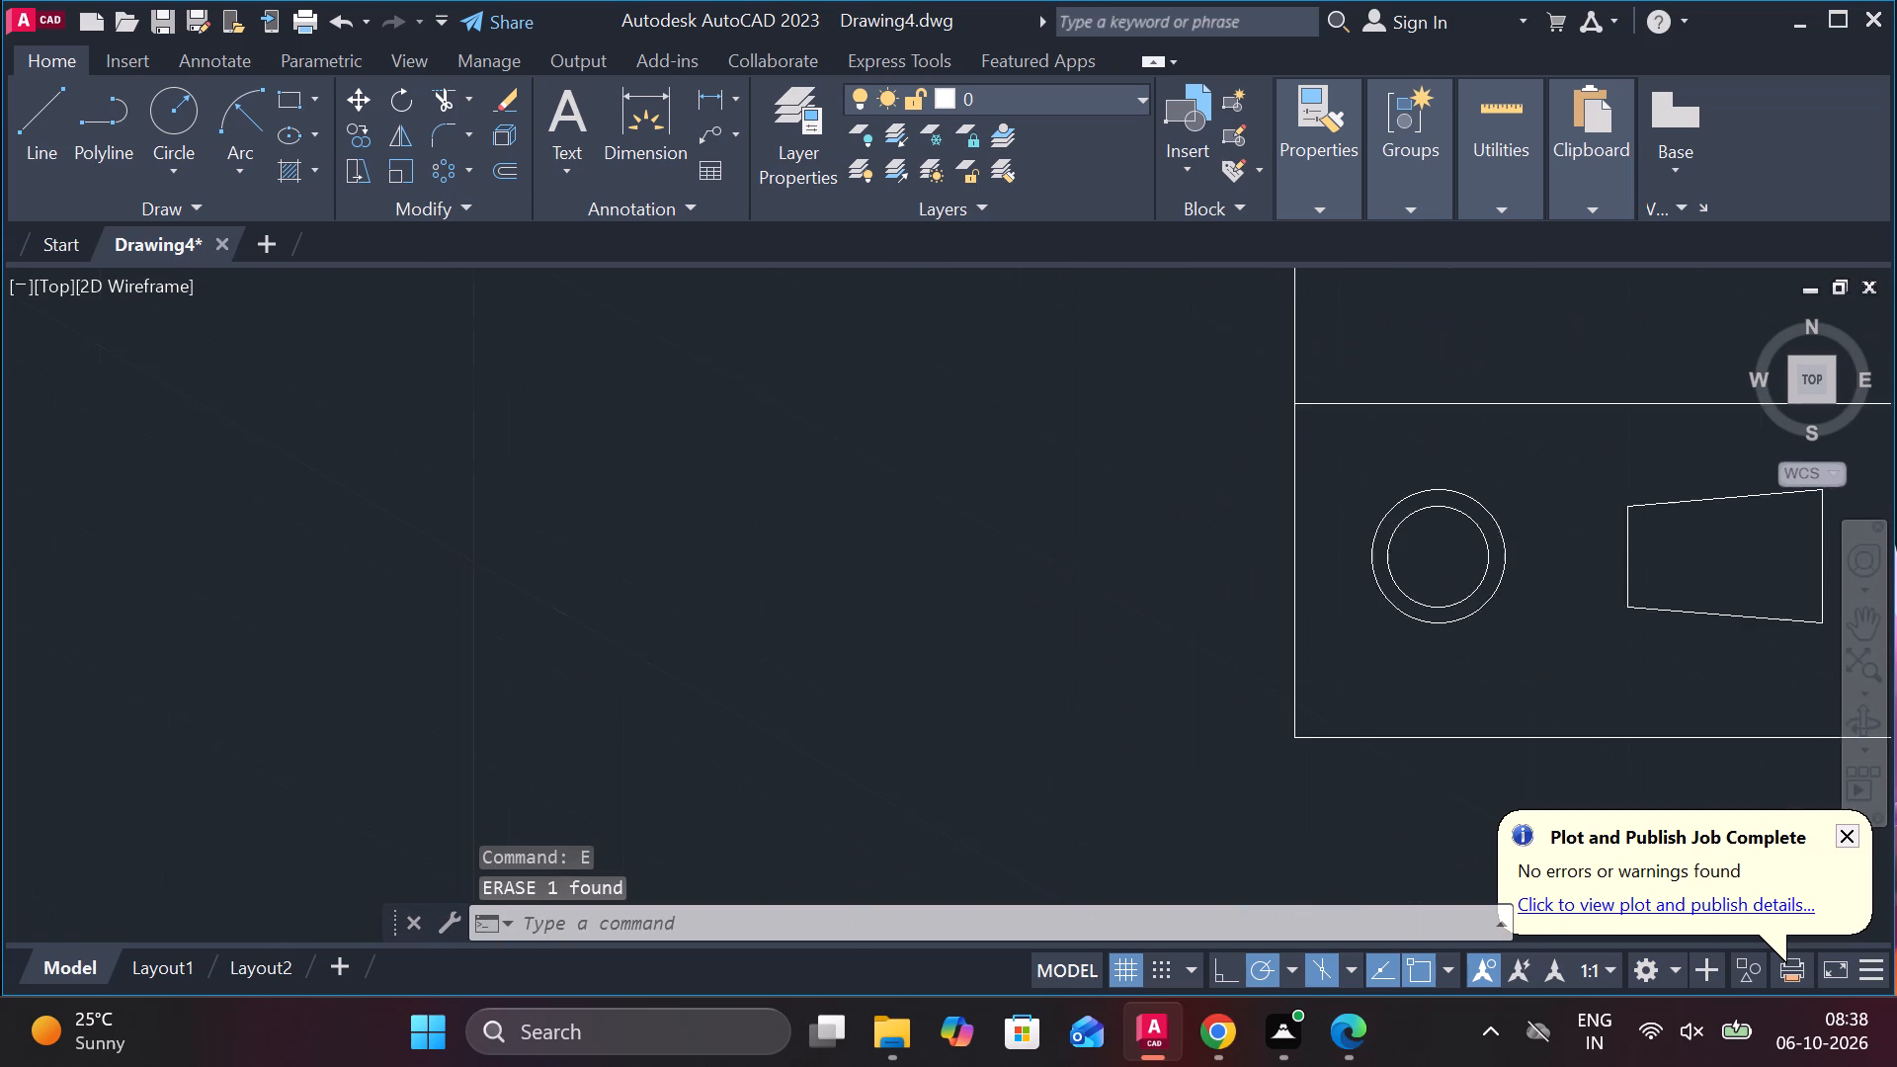
middle_drag(1091, 588, 499, 682)
scroll(1054, 677, down, 1)
middle_drag(1132, 688, 938, 688)
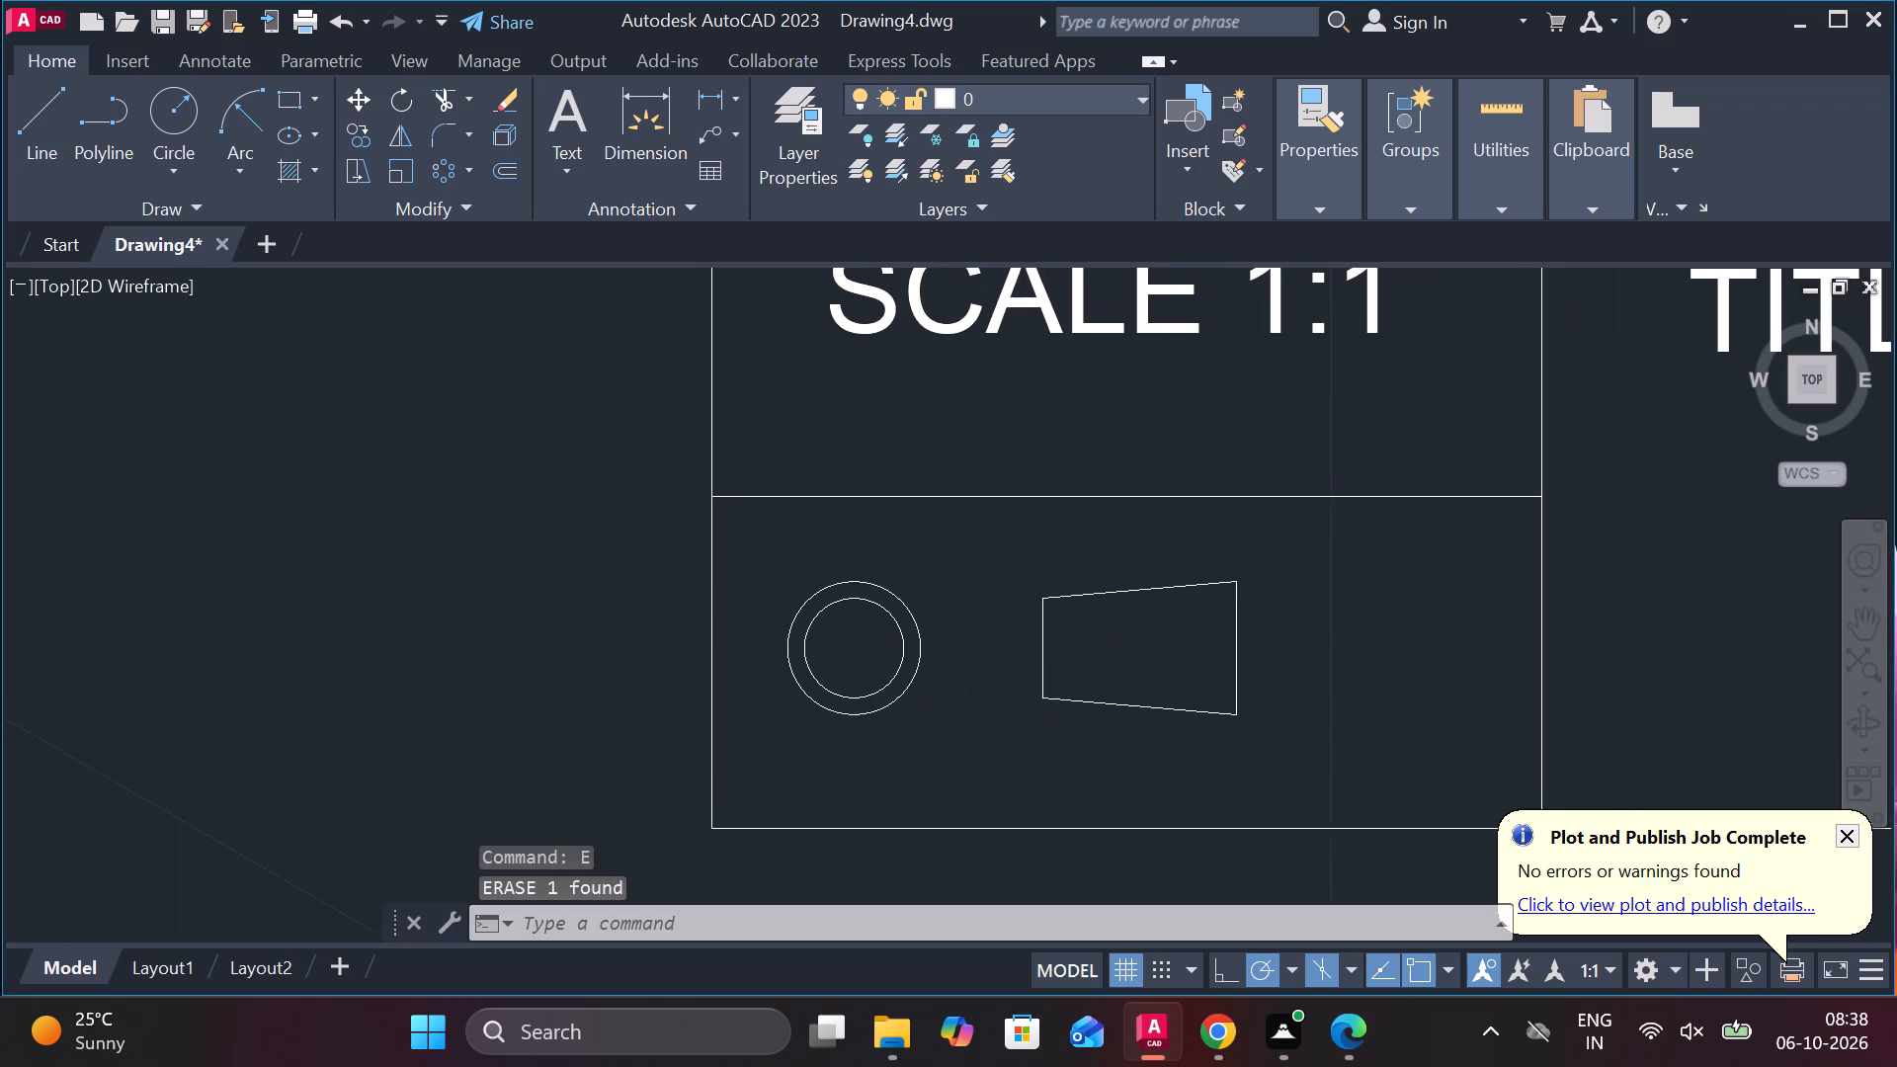
middle_drag(938, 688, 940, 688)
click(779, 532)
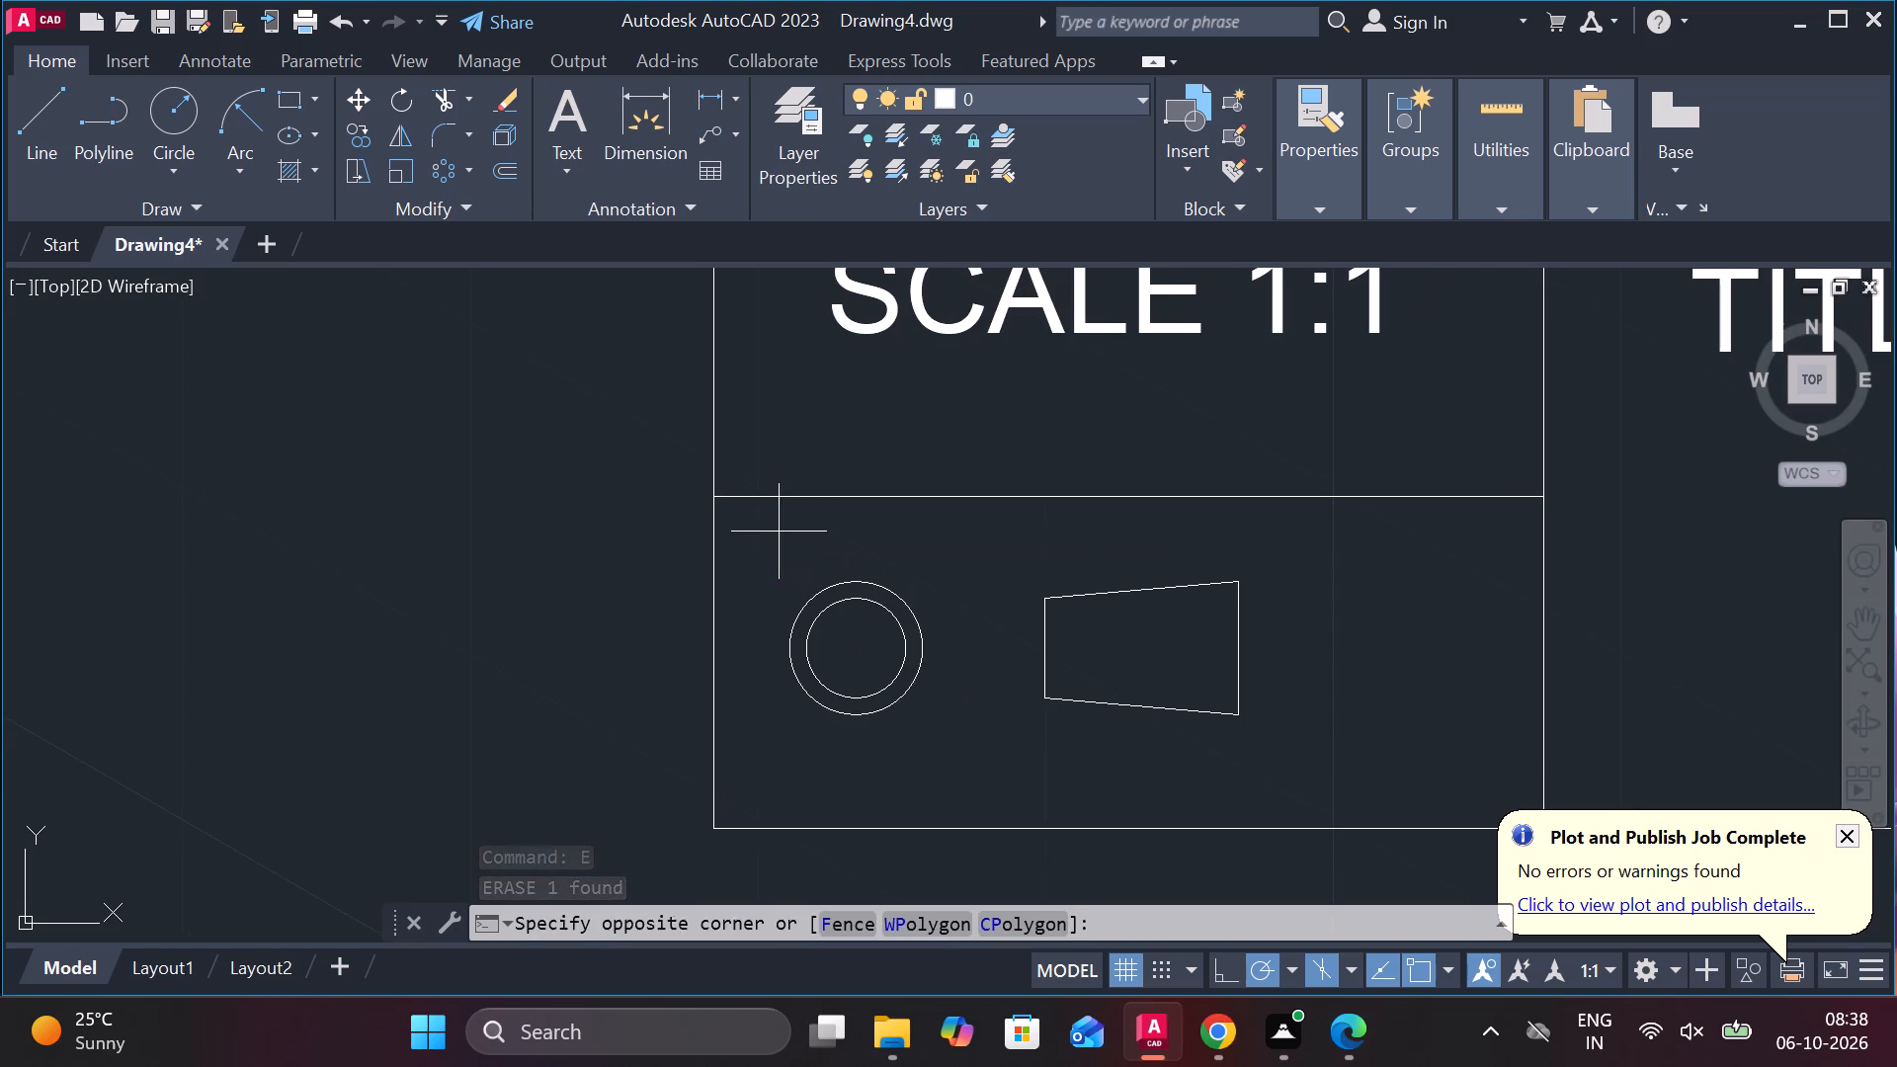
click(983, 756)
key(comma)
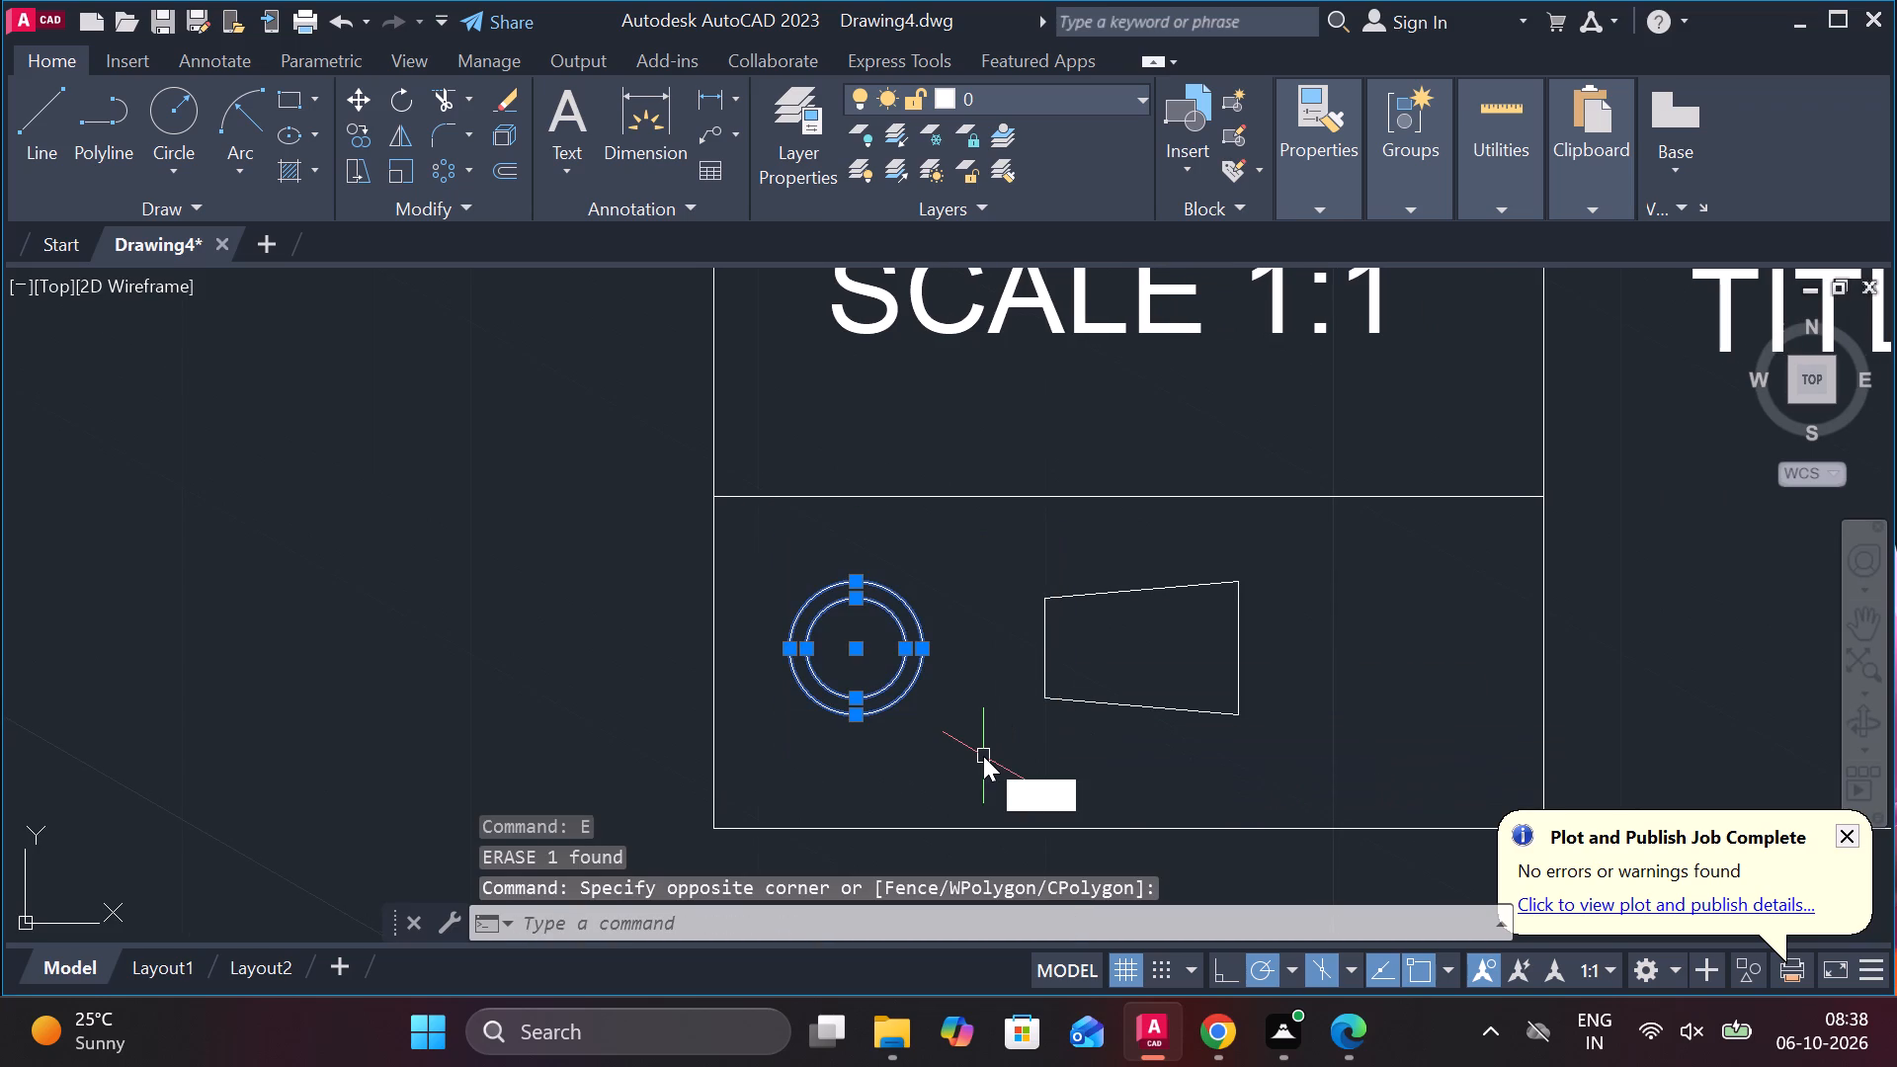
key(BackSpace)
key(m)
key(Return)
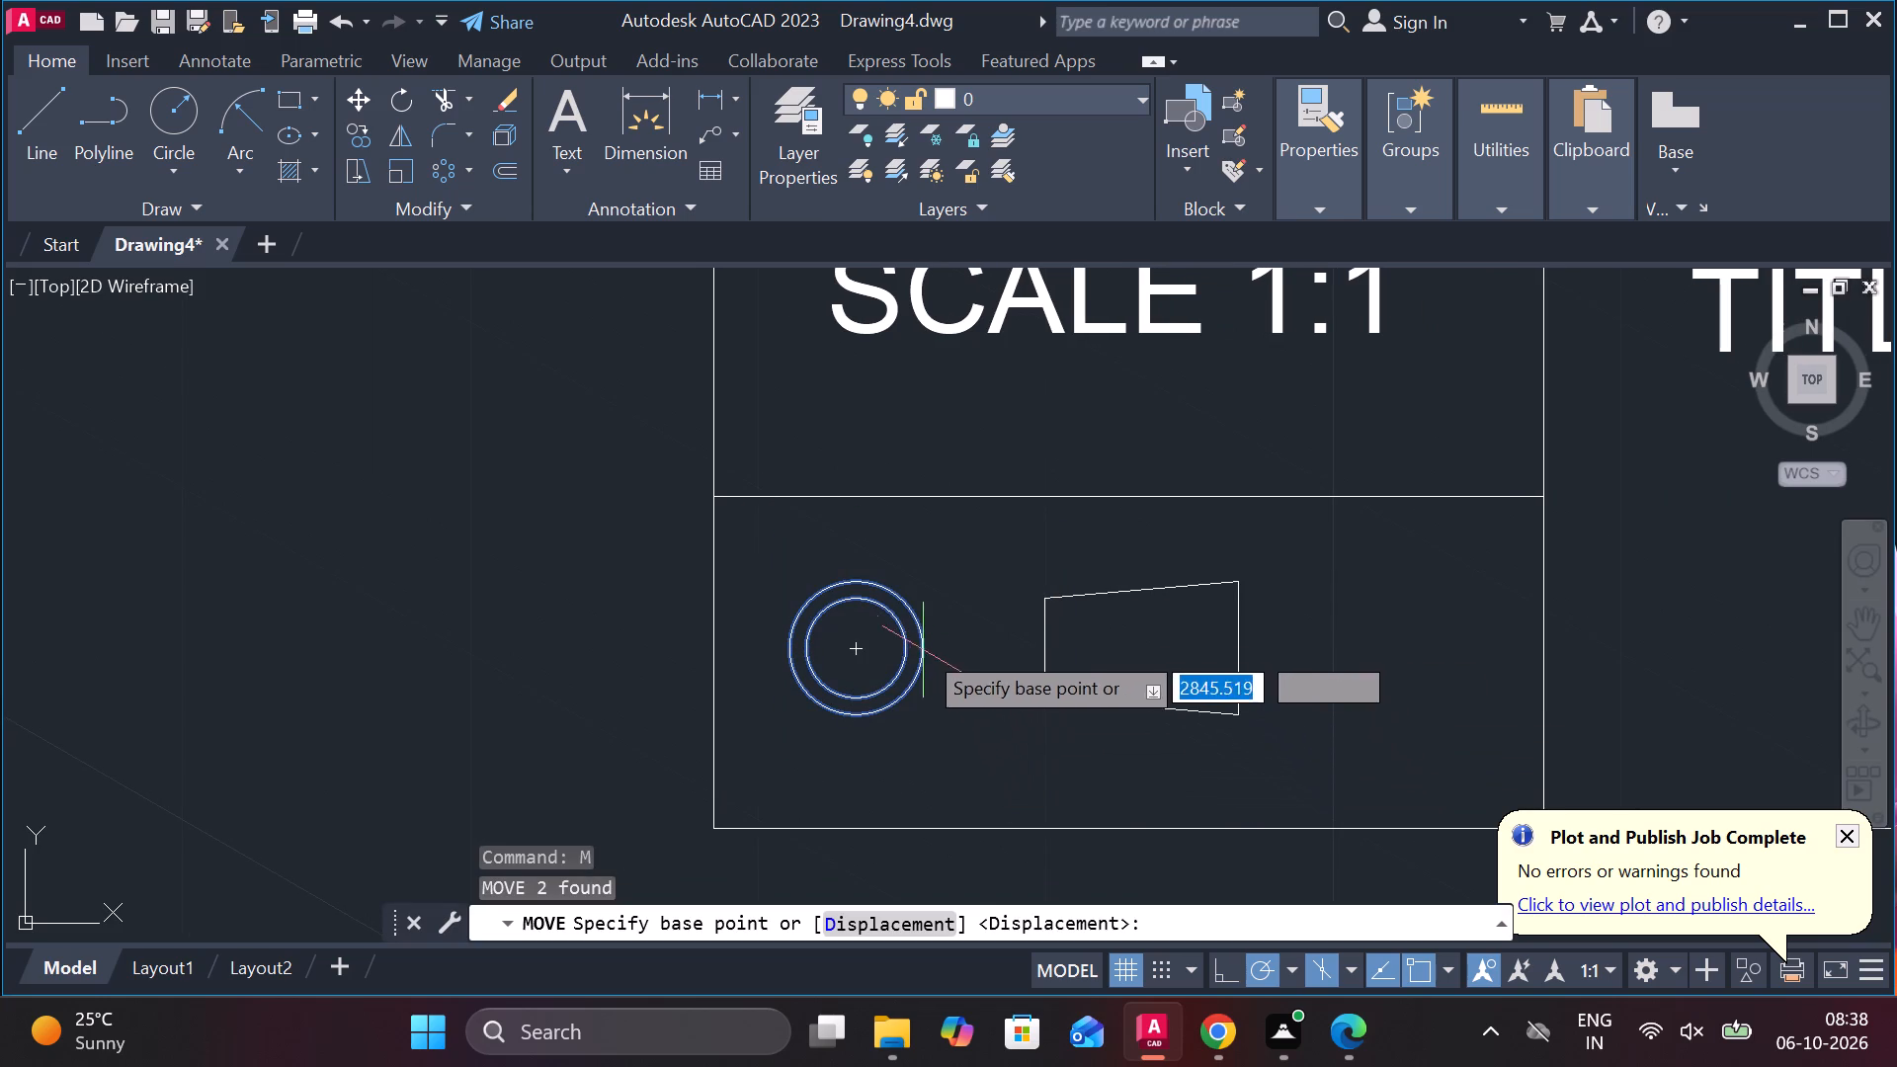
click(863, 650)
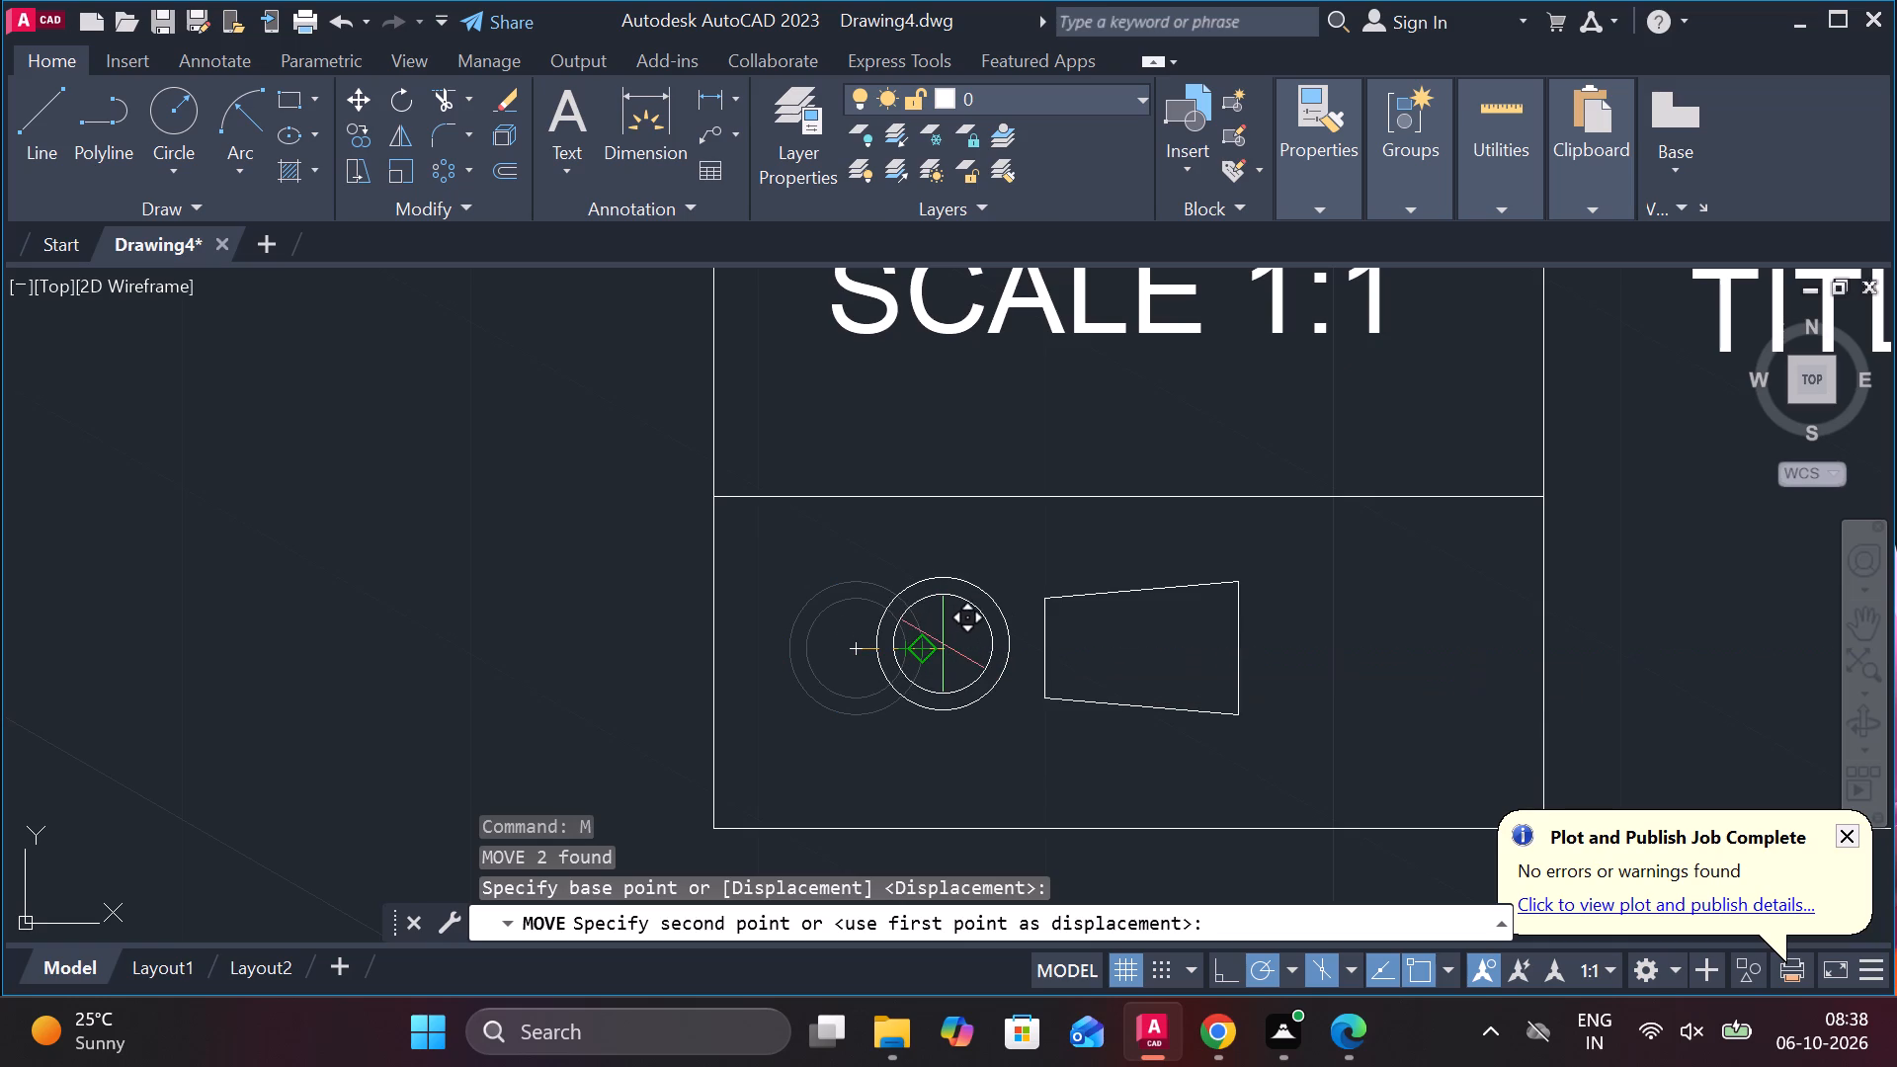
click(943, 644)
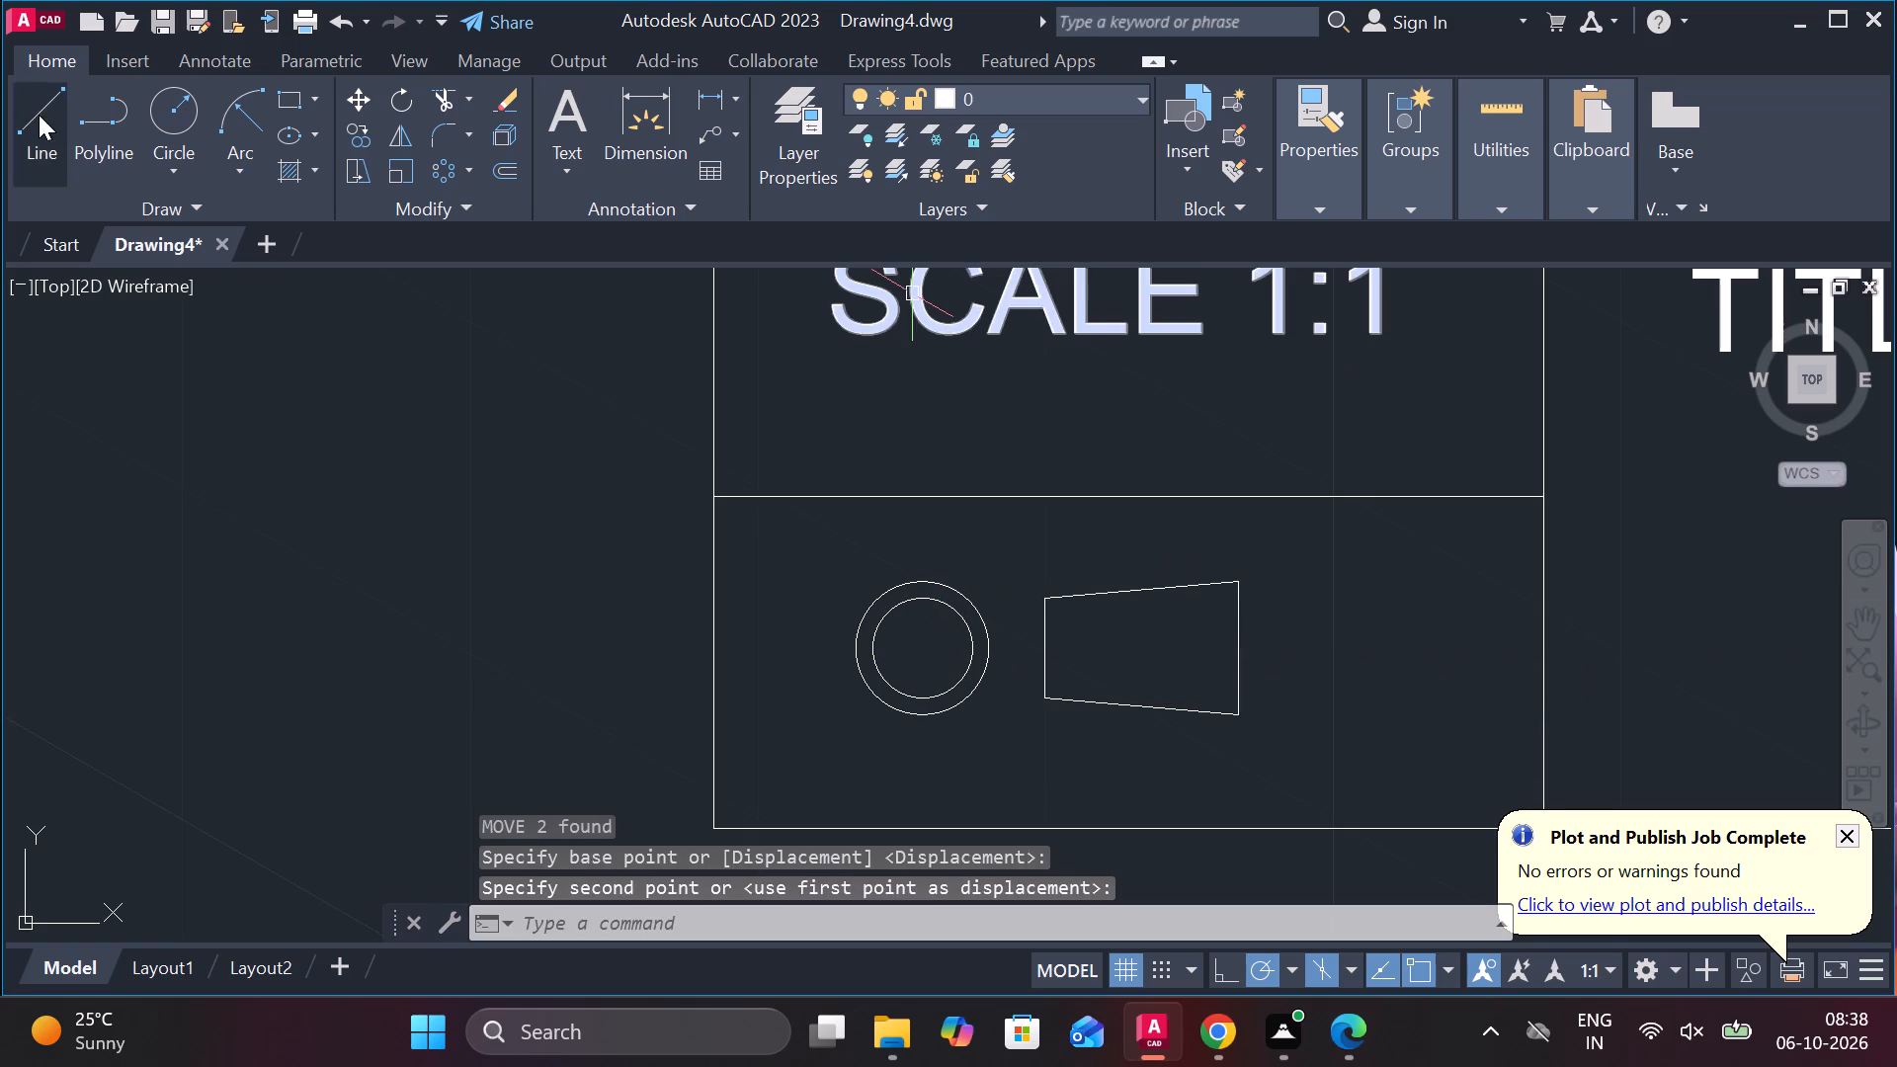
Draw a horizontal centre line about 13.5 long through the circles and the trapezoid, overshooting both ends.
click(39, 115)
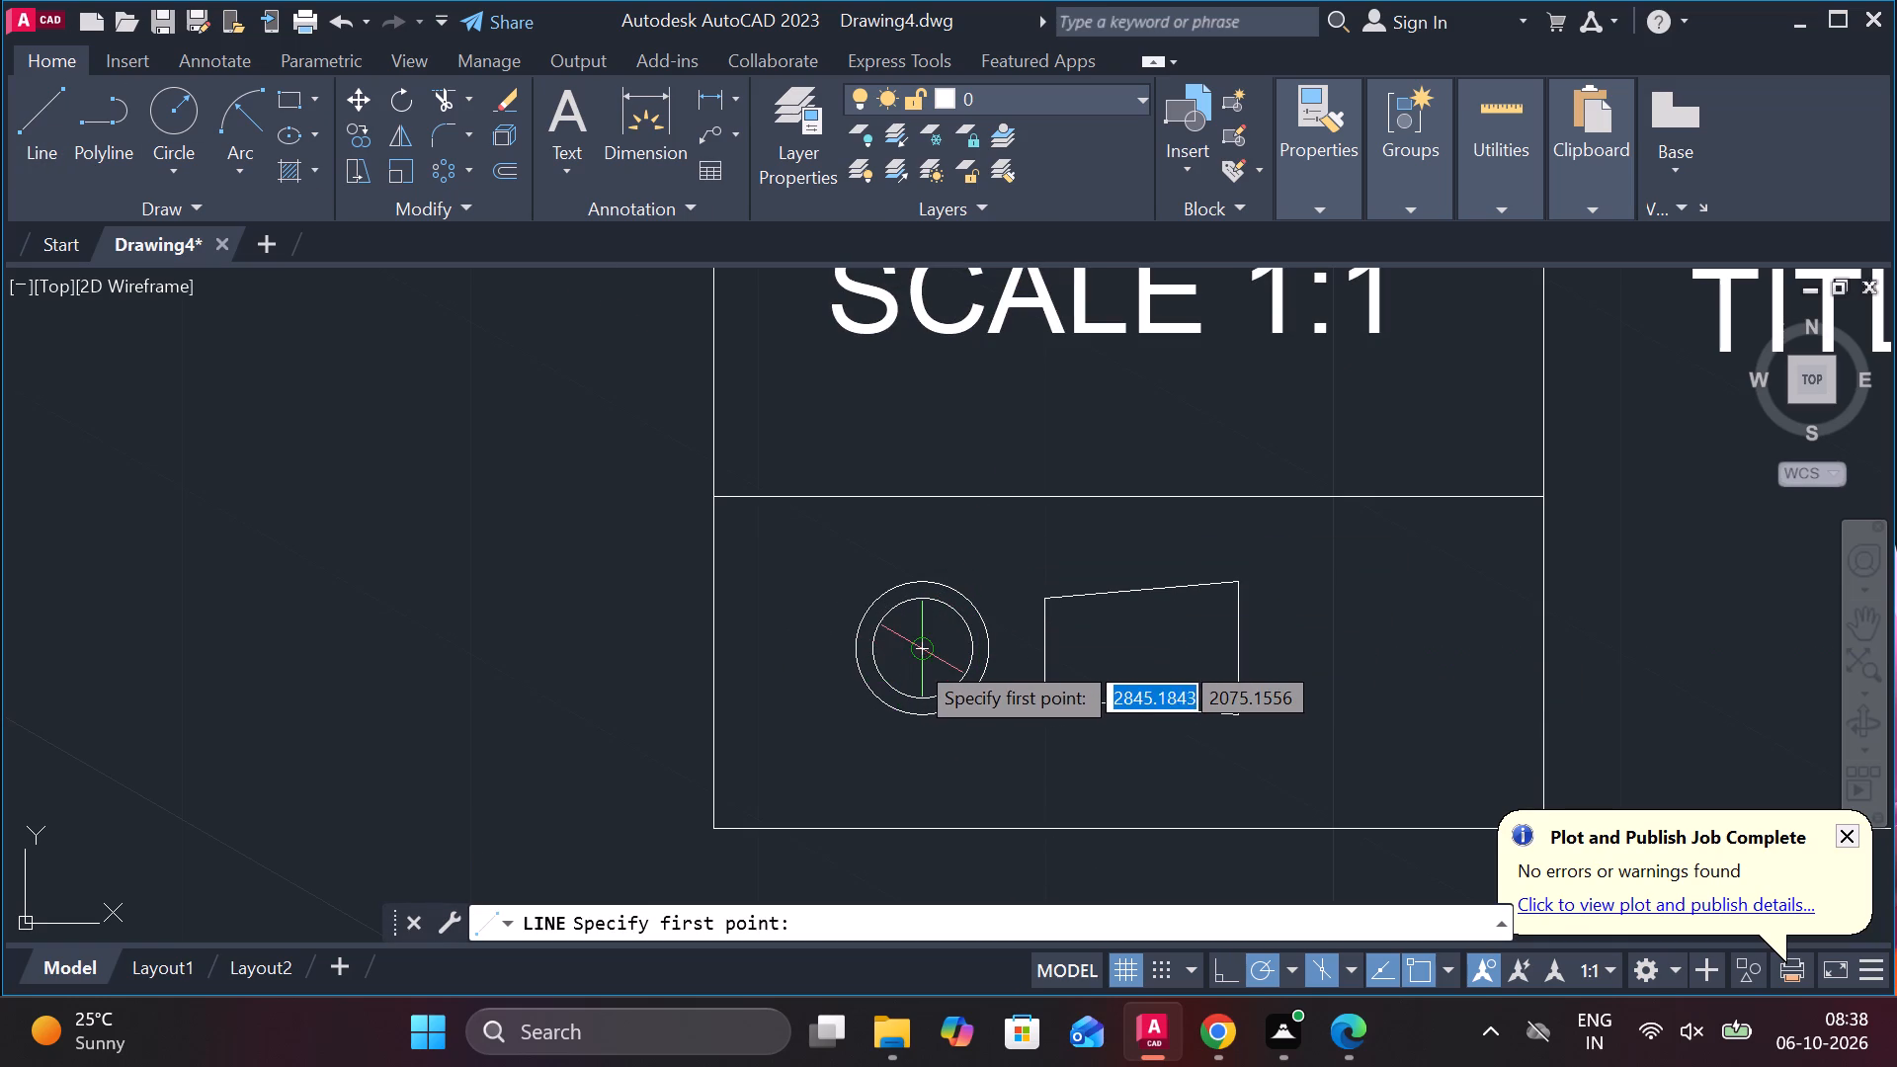
click(825, 659)
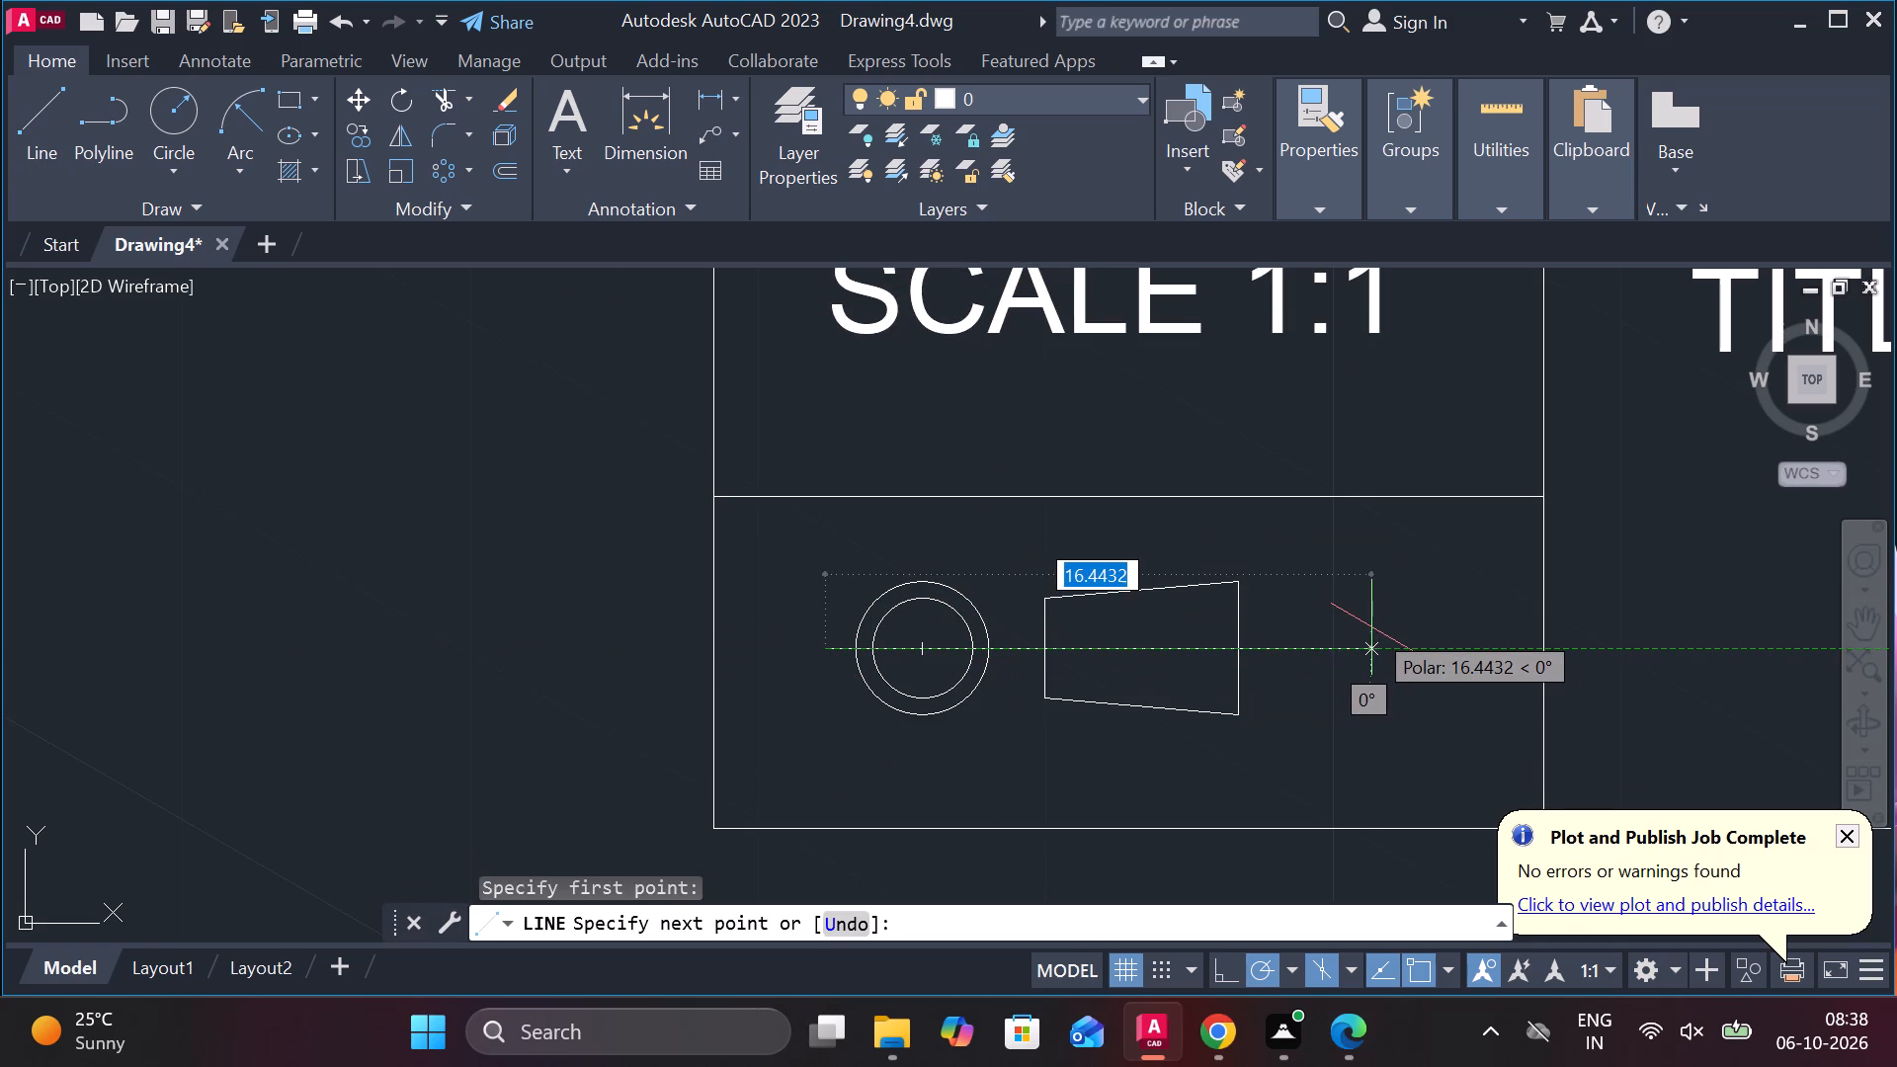
click(1275, 633)
key(Escape)
Draw a vertical centre line about 6.7 long through the centre of the concentric circles.
key(space)
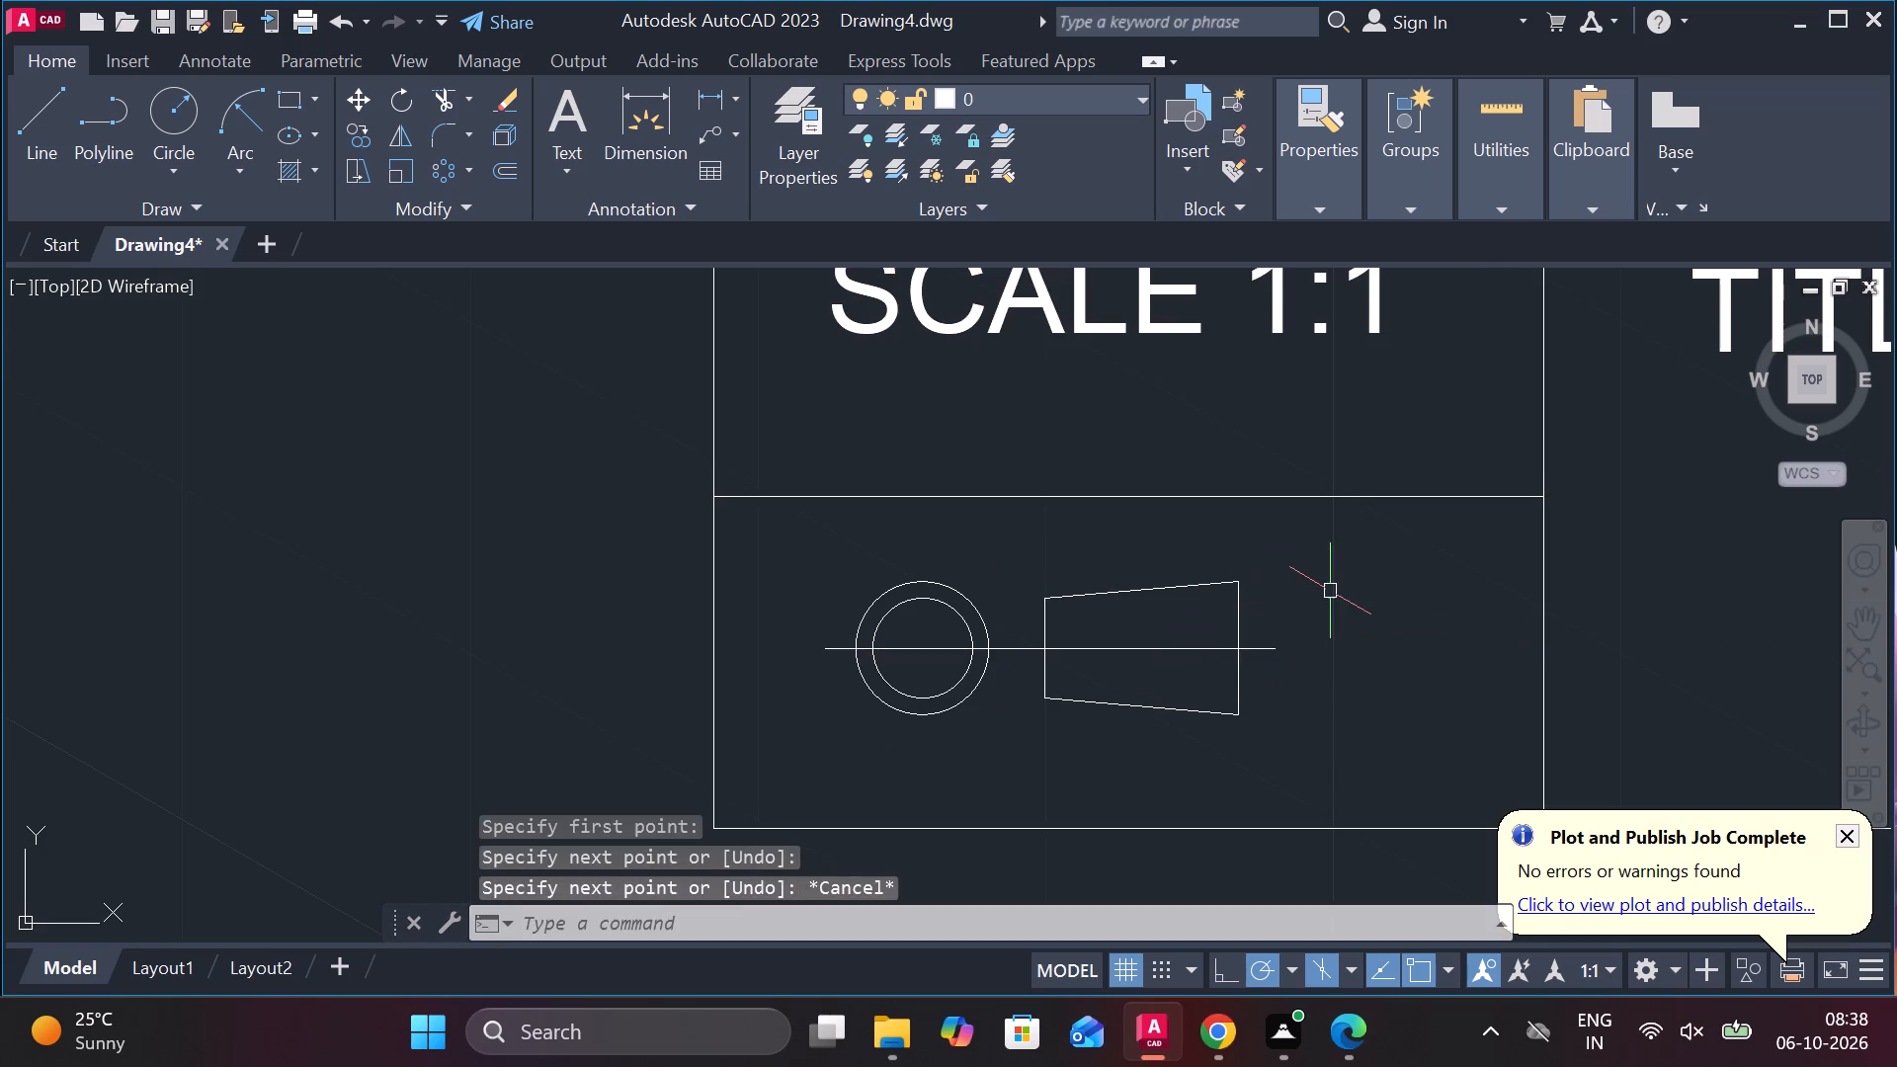
click(922, 543)
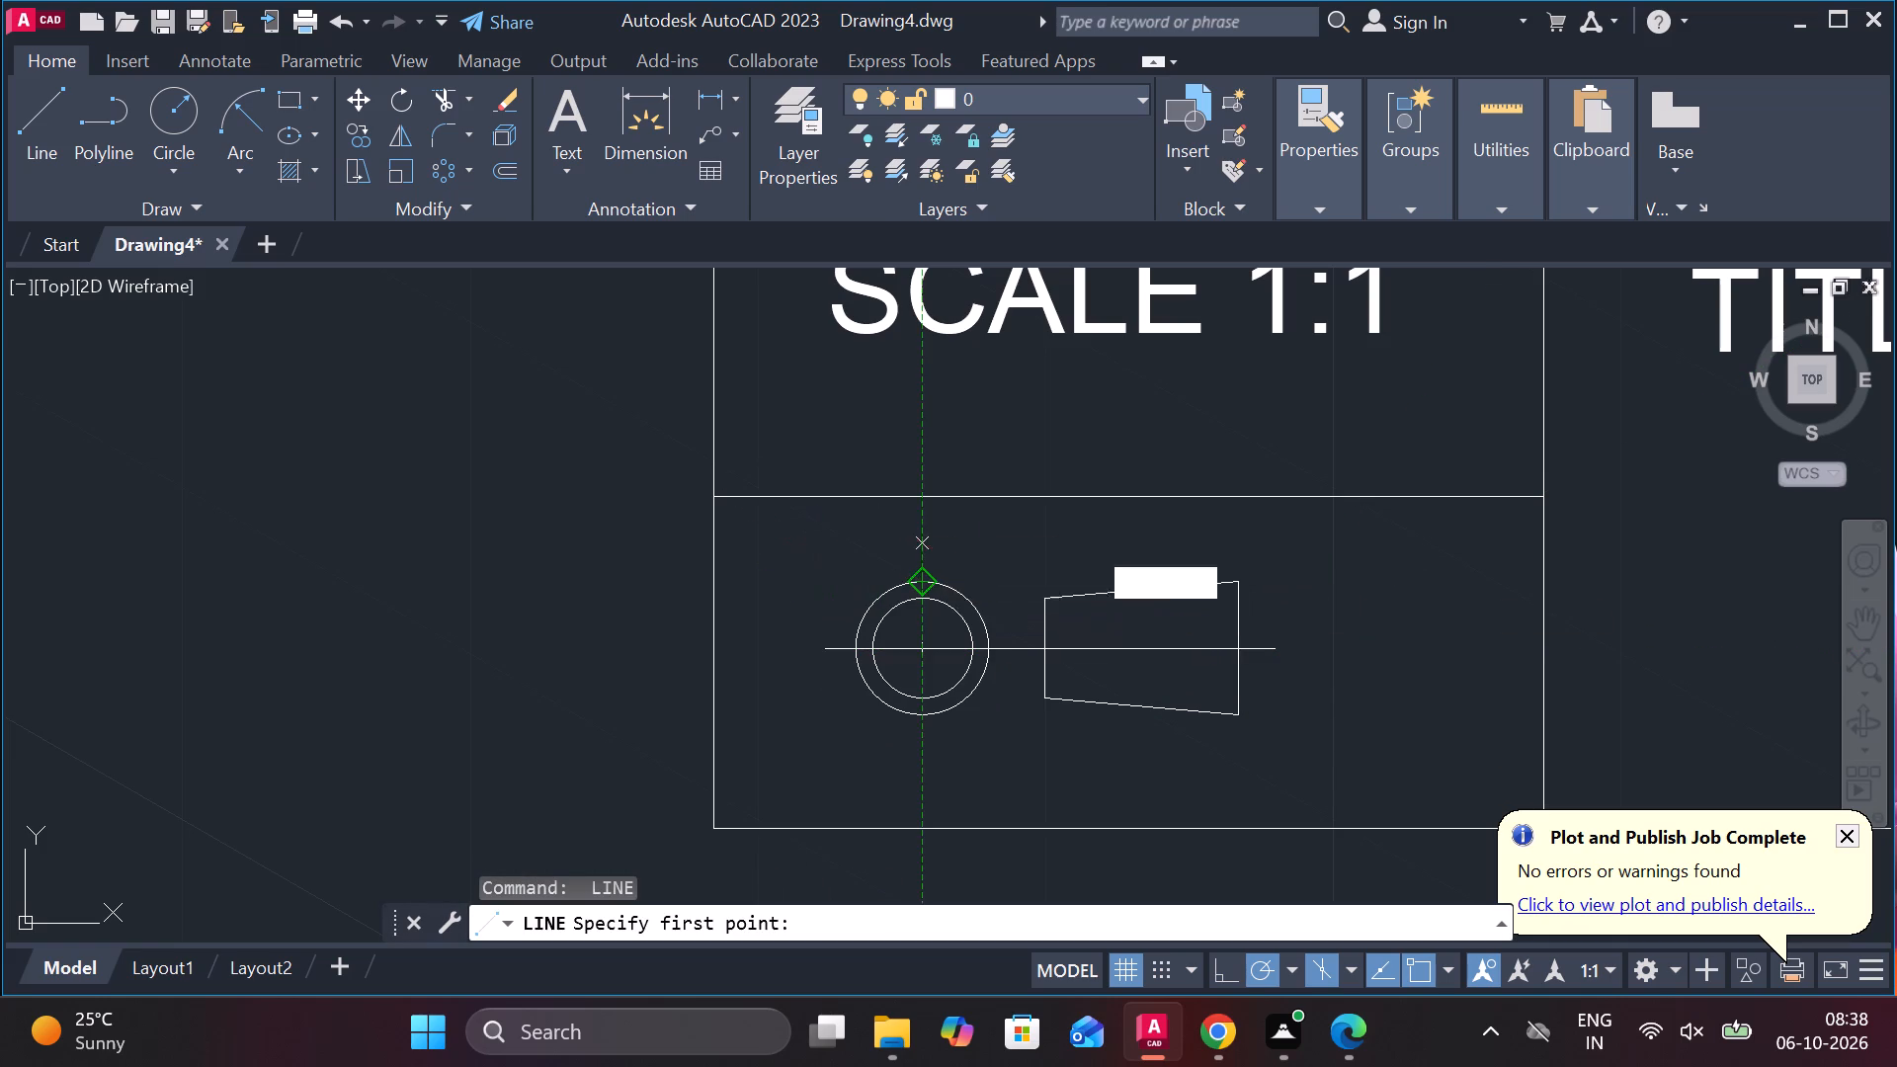
click(919, 766)
key(Escape)
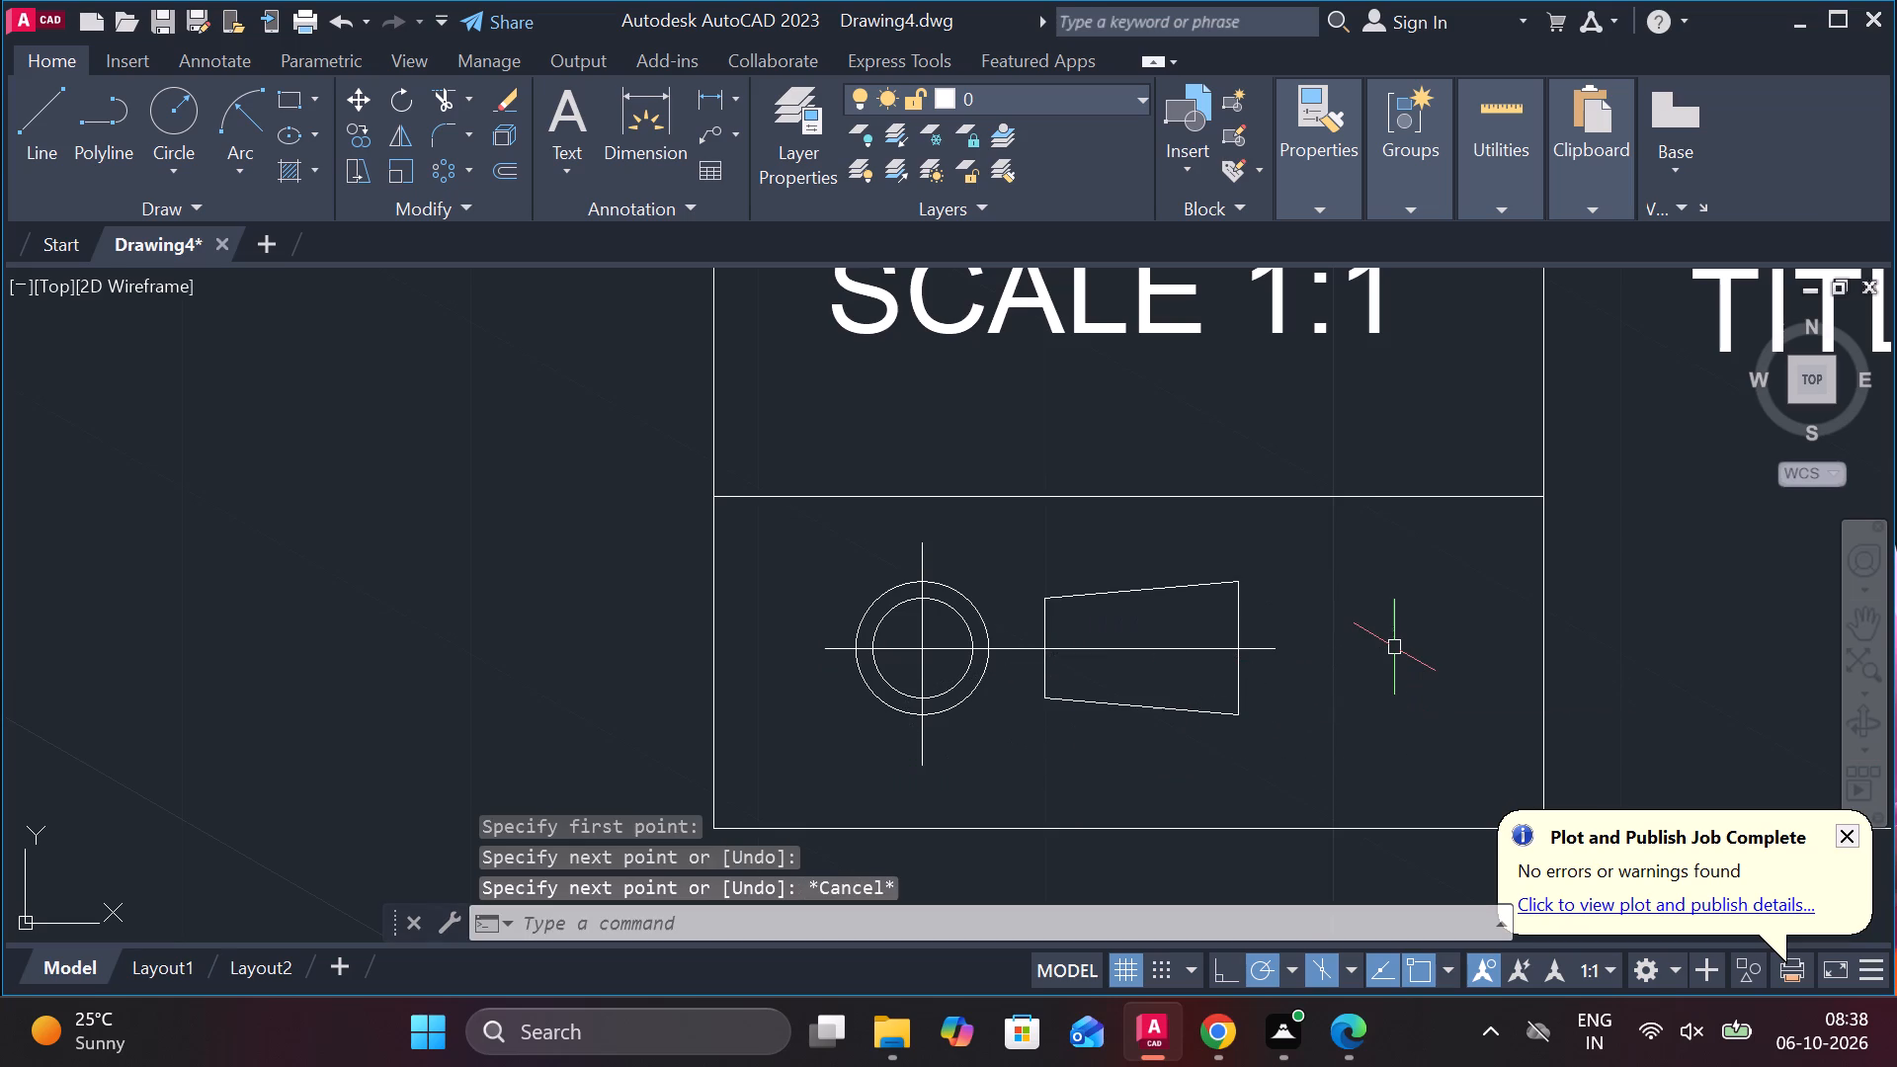
Open the stray DESIGNED text in the title block's large empty upper cell for editing and clear its content.
scroll(1394, 647, down, 2)
middle_drag(1394, 647, 581, 710)
scroll(928, 592, down, 2)
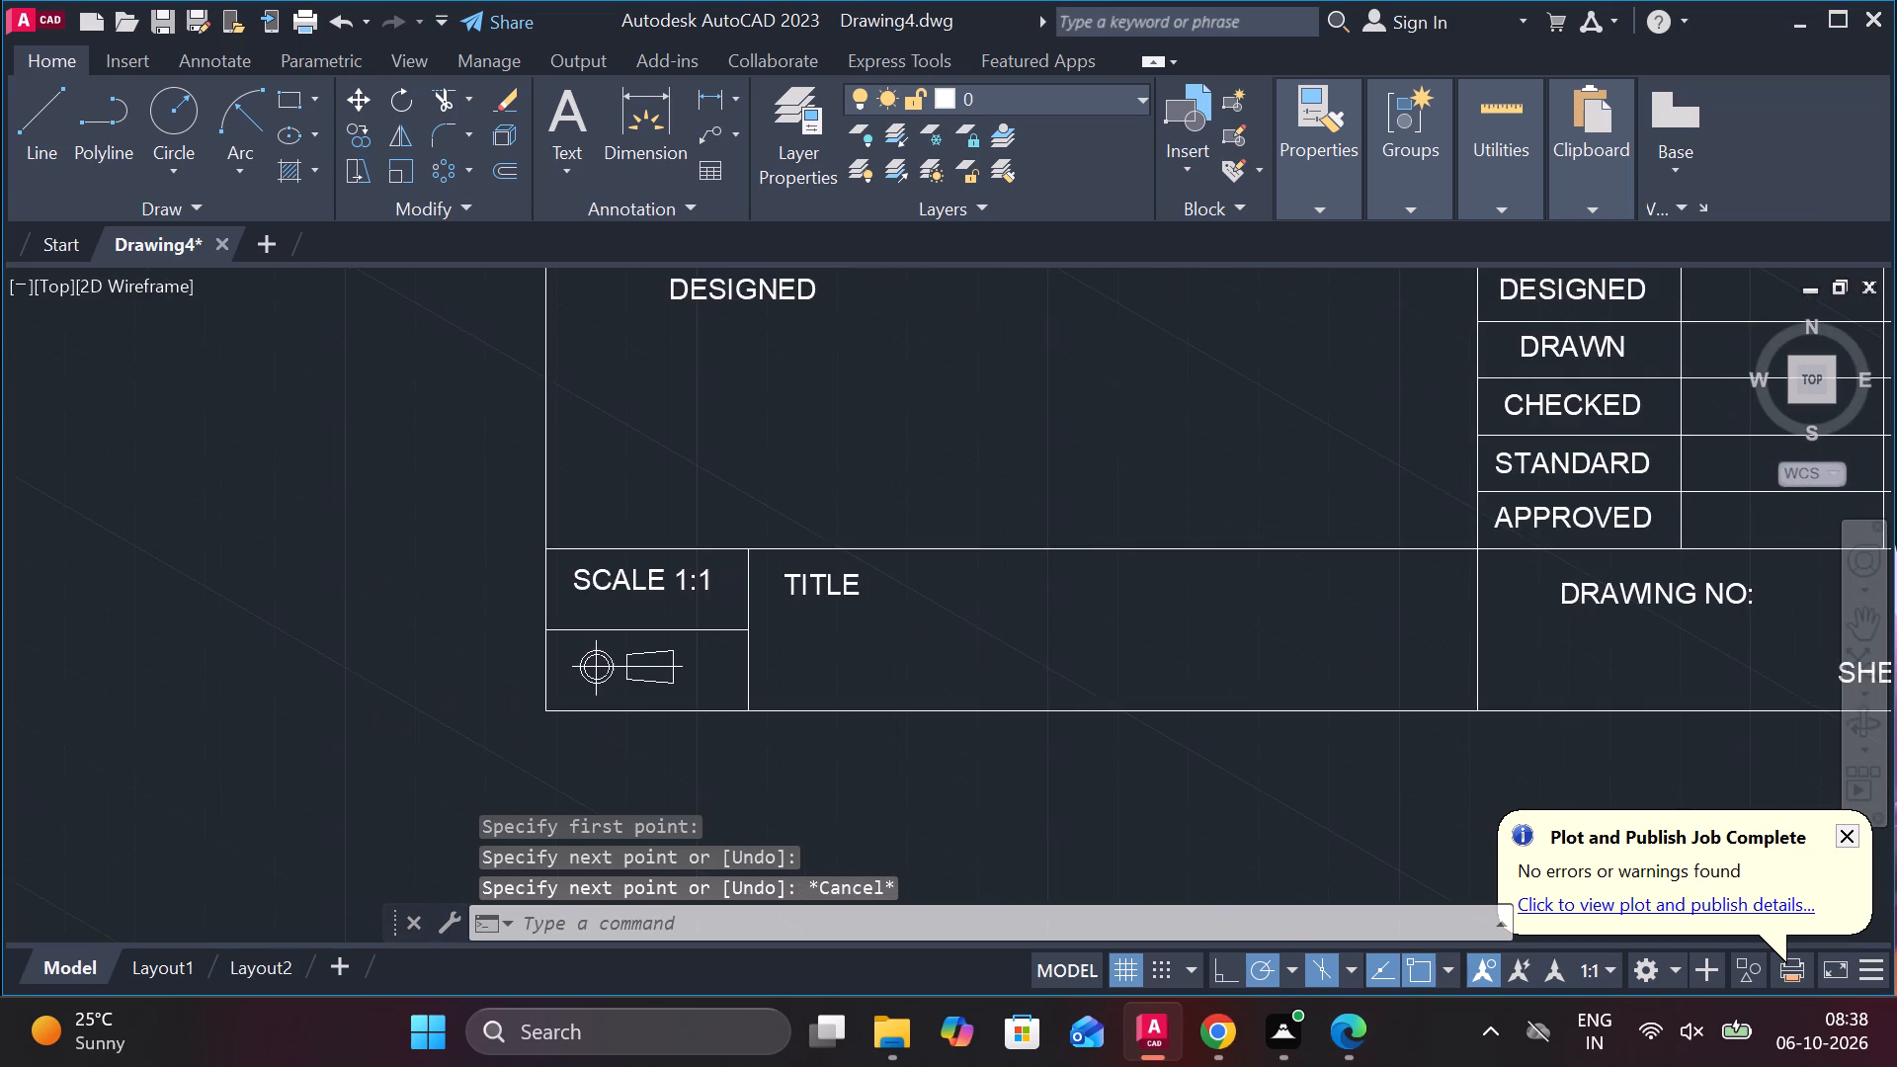
scroll(853, 579, down, 2)
scroll(589, 618, up, 1)
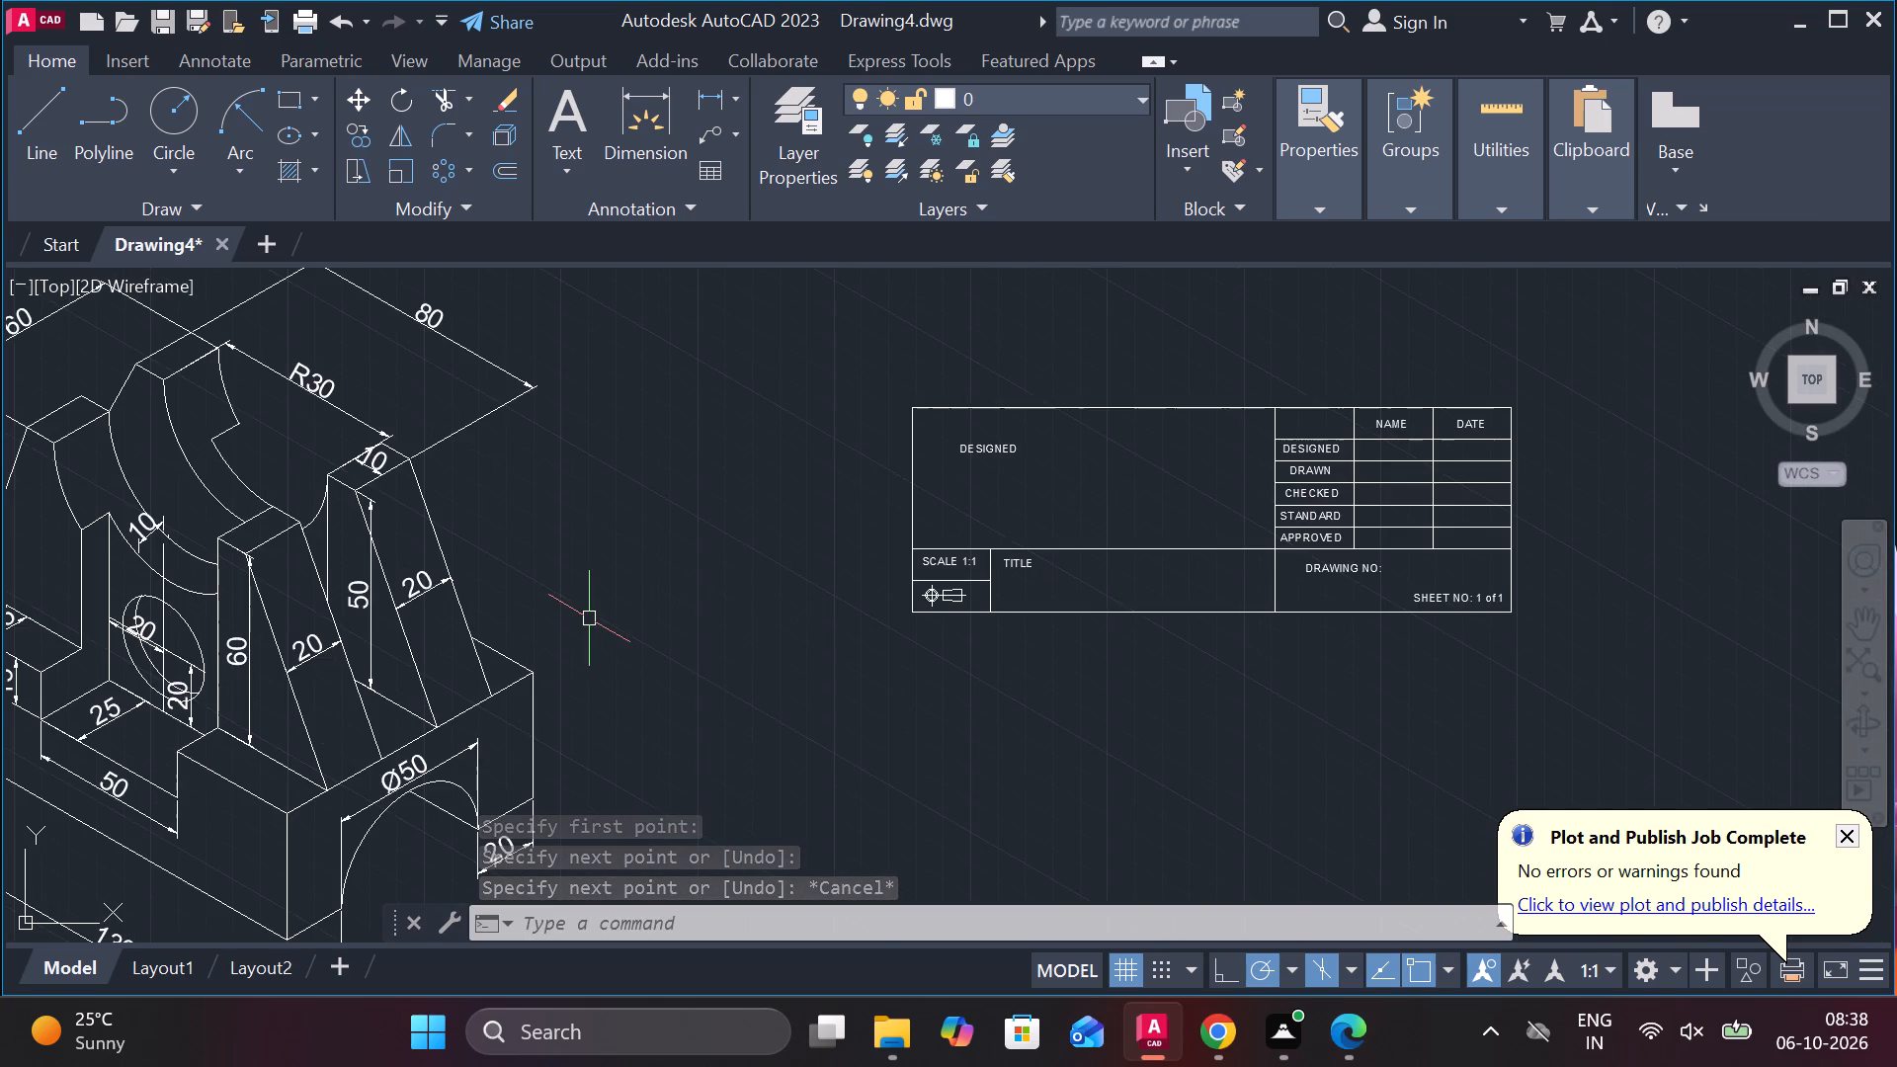
middle_click(589, 618)
scroll(818, 606, up, 2)
middle_drag(1007, 453, 672, 776)
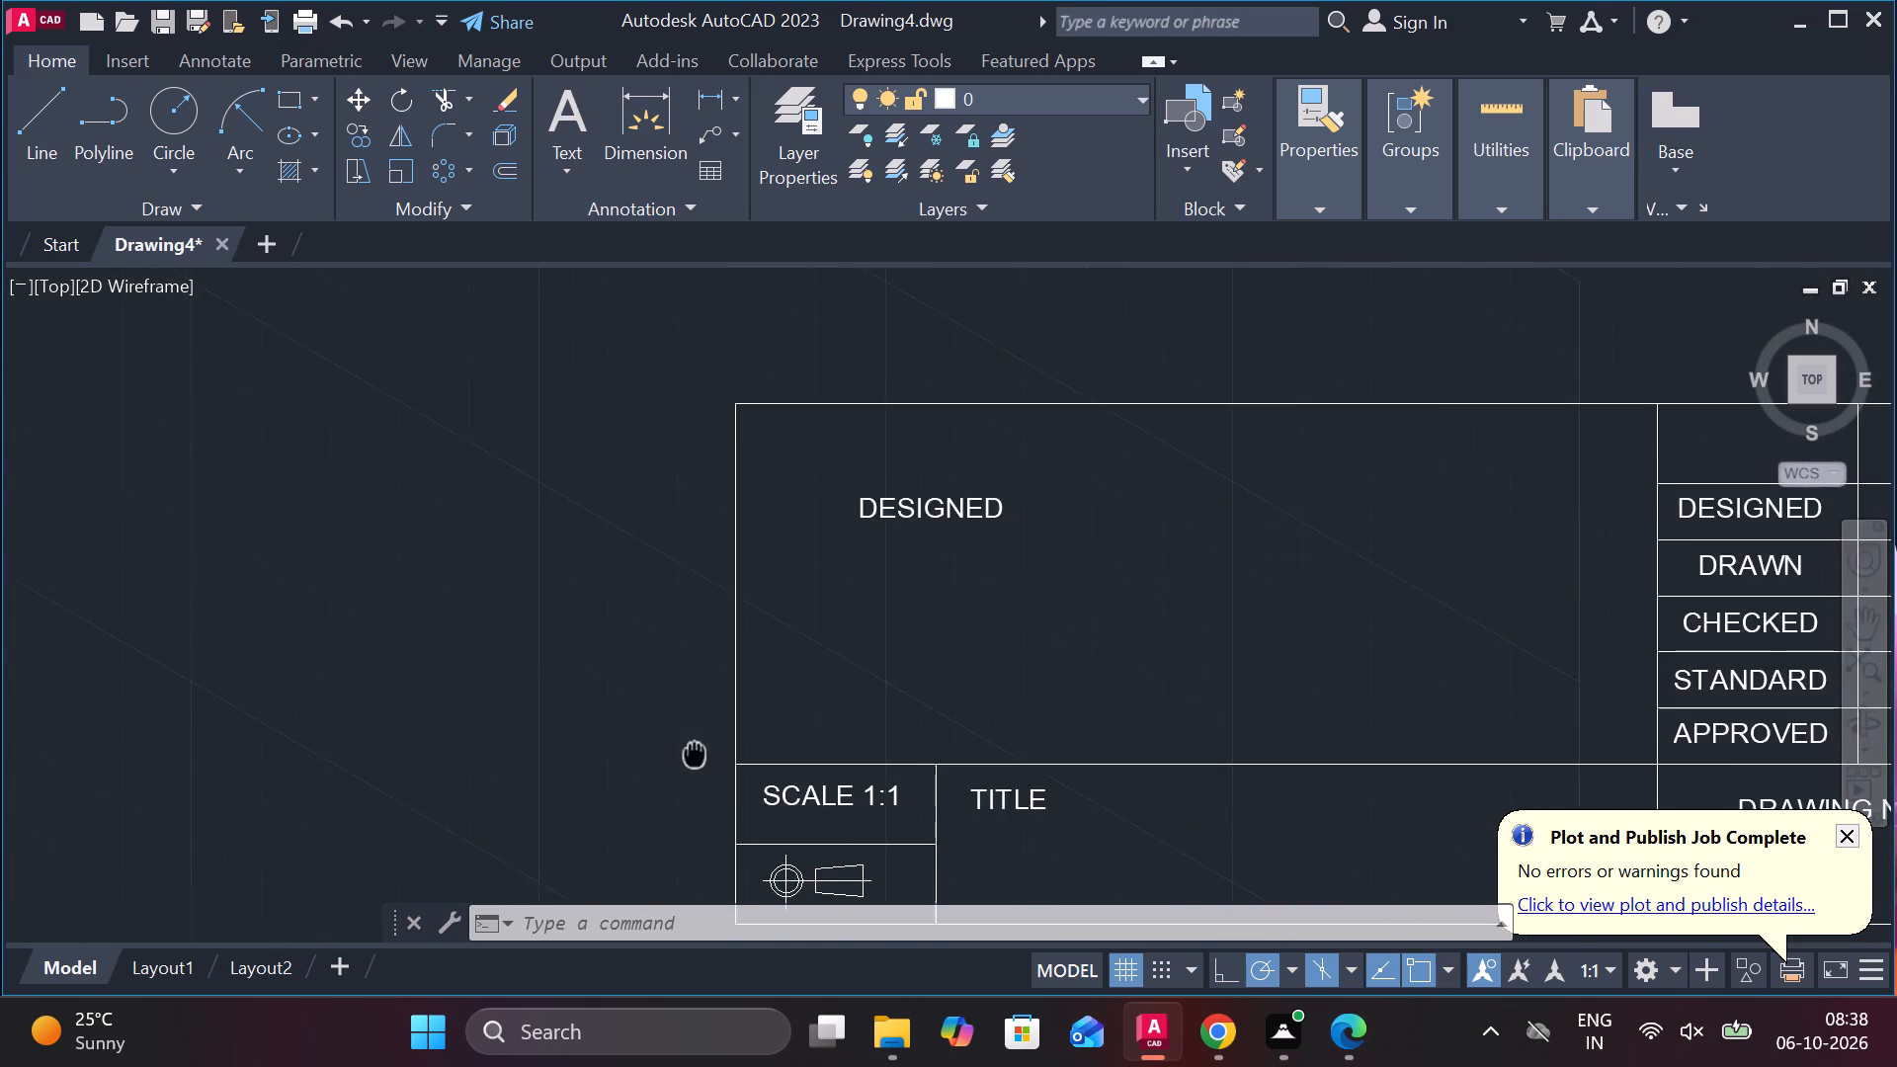
middle_drag(672, 776, 646, 798)
double_click(865, 543)
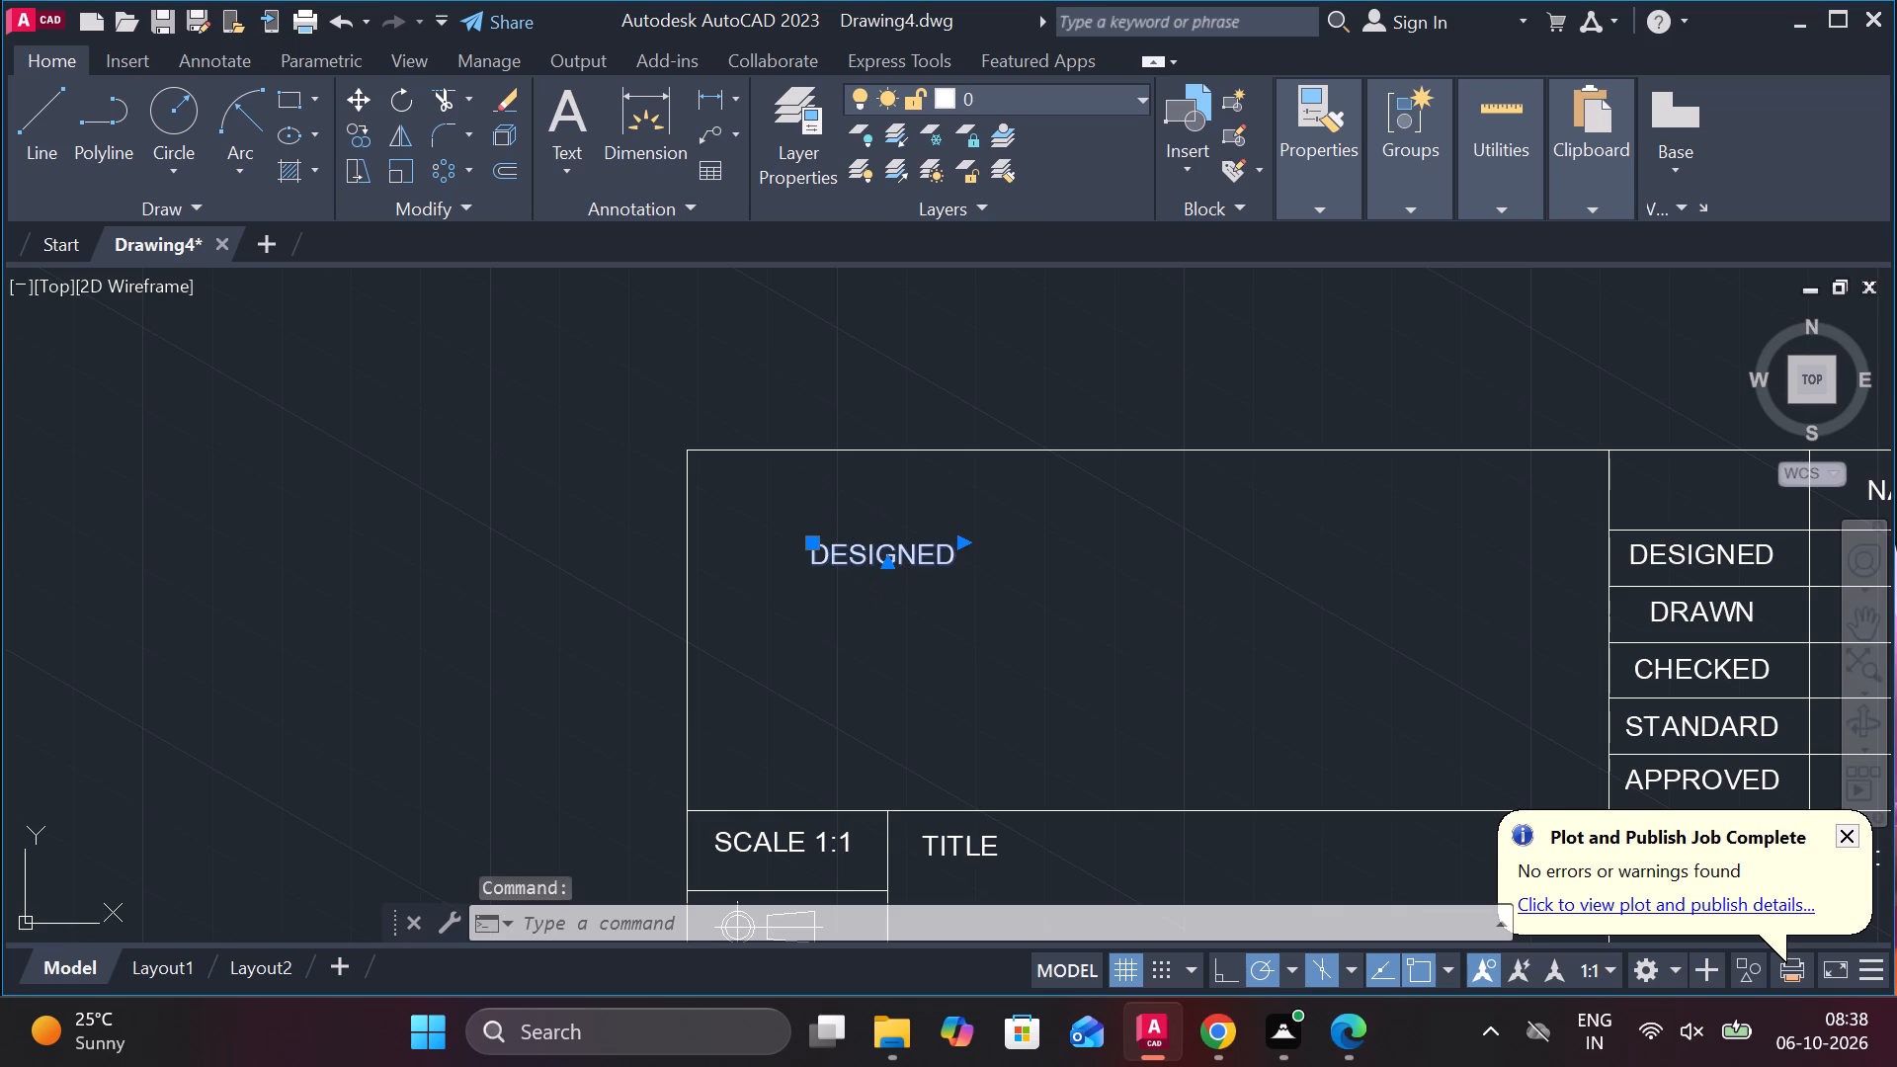
click(952, 559)
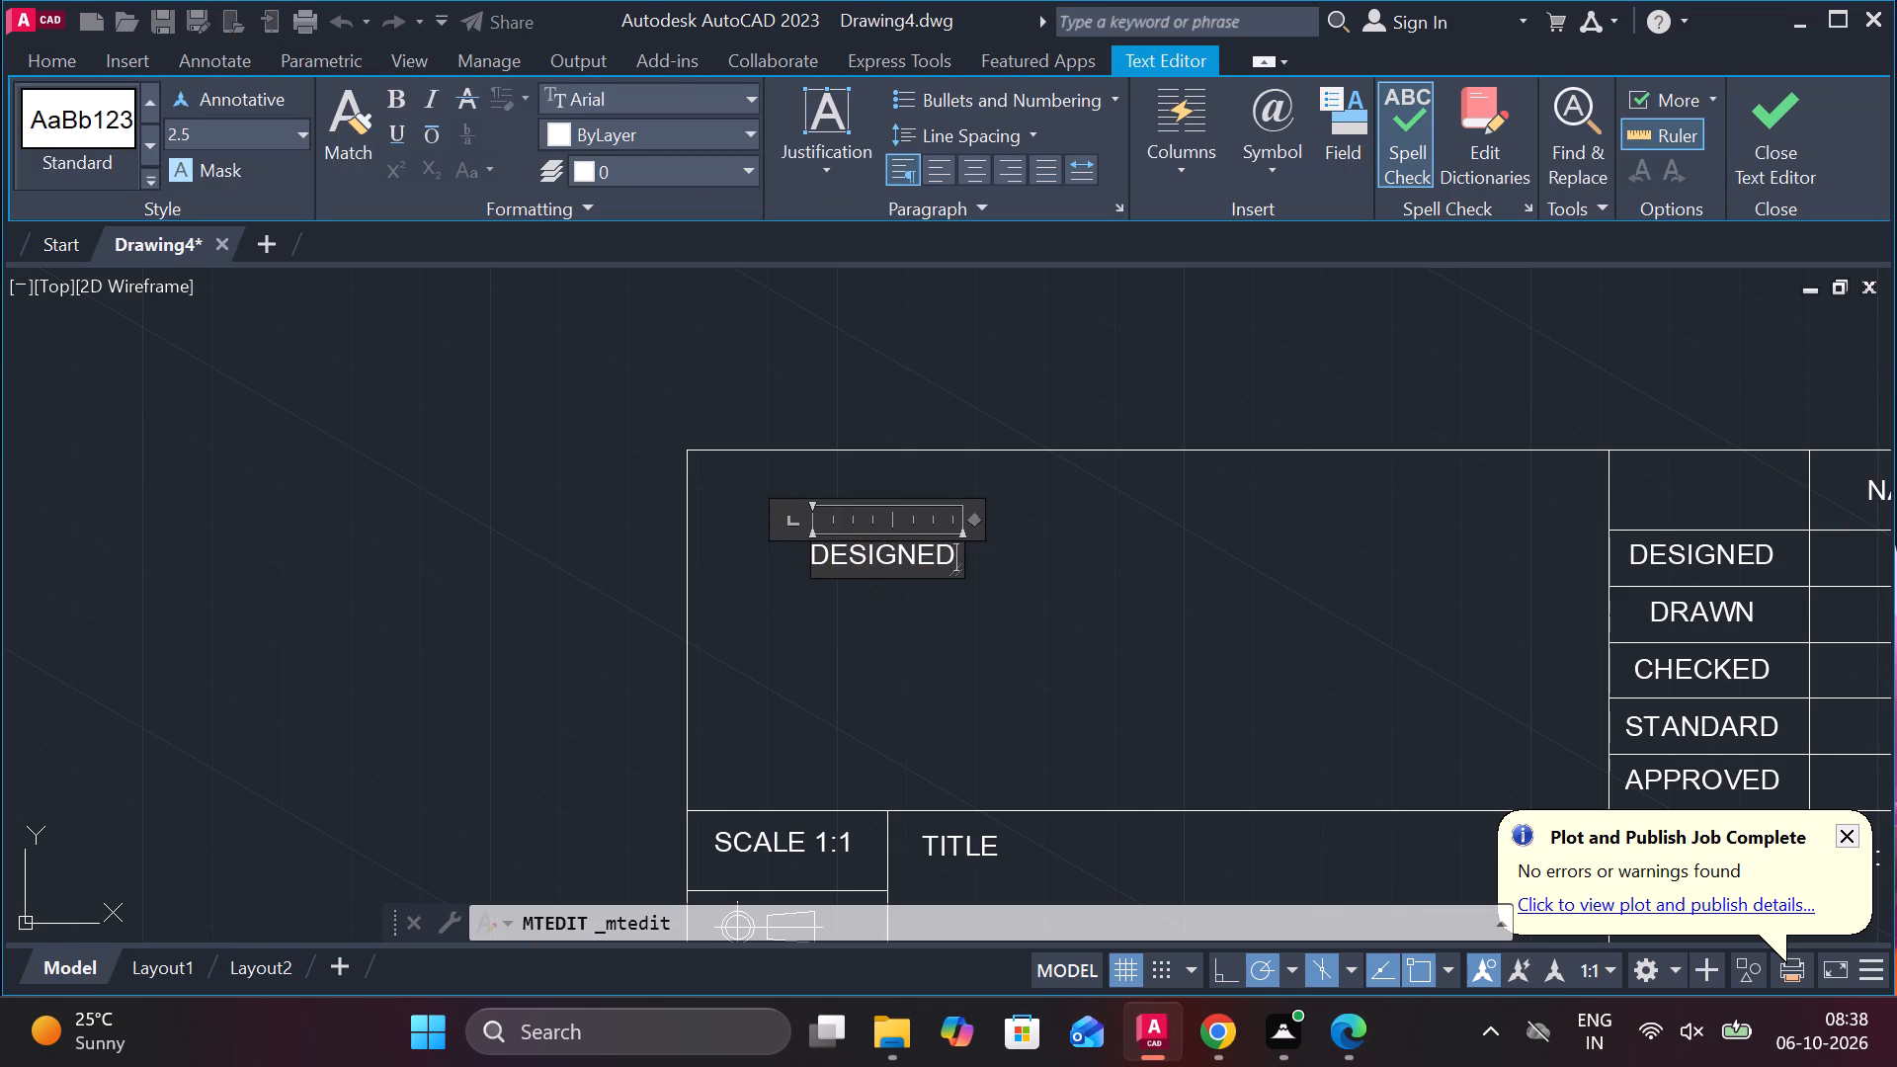
key(BackSpace)
key(BackSpace)
key(BackSpace)
key(BackSpace)
key(BackSpace)
key(BackSpace)
key(BackSpace)
key(BackSpace)
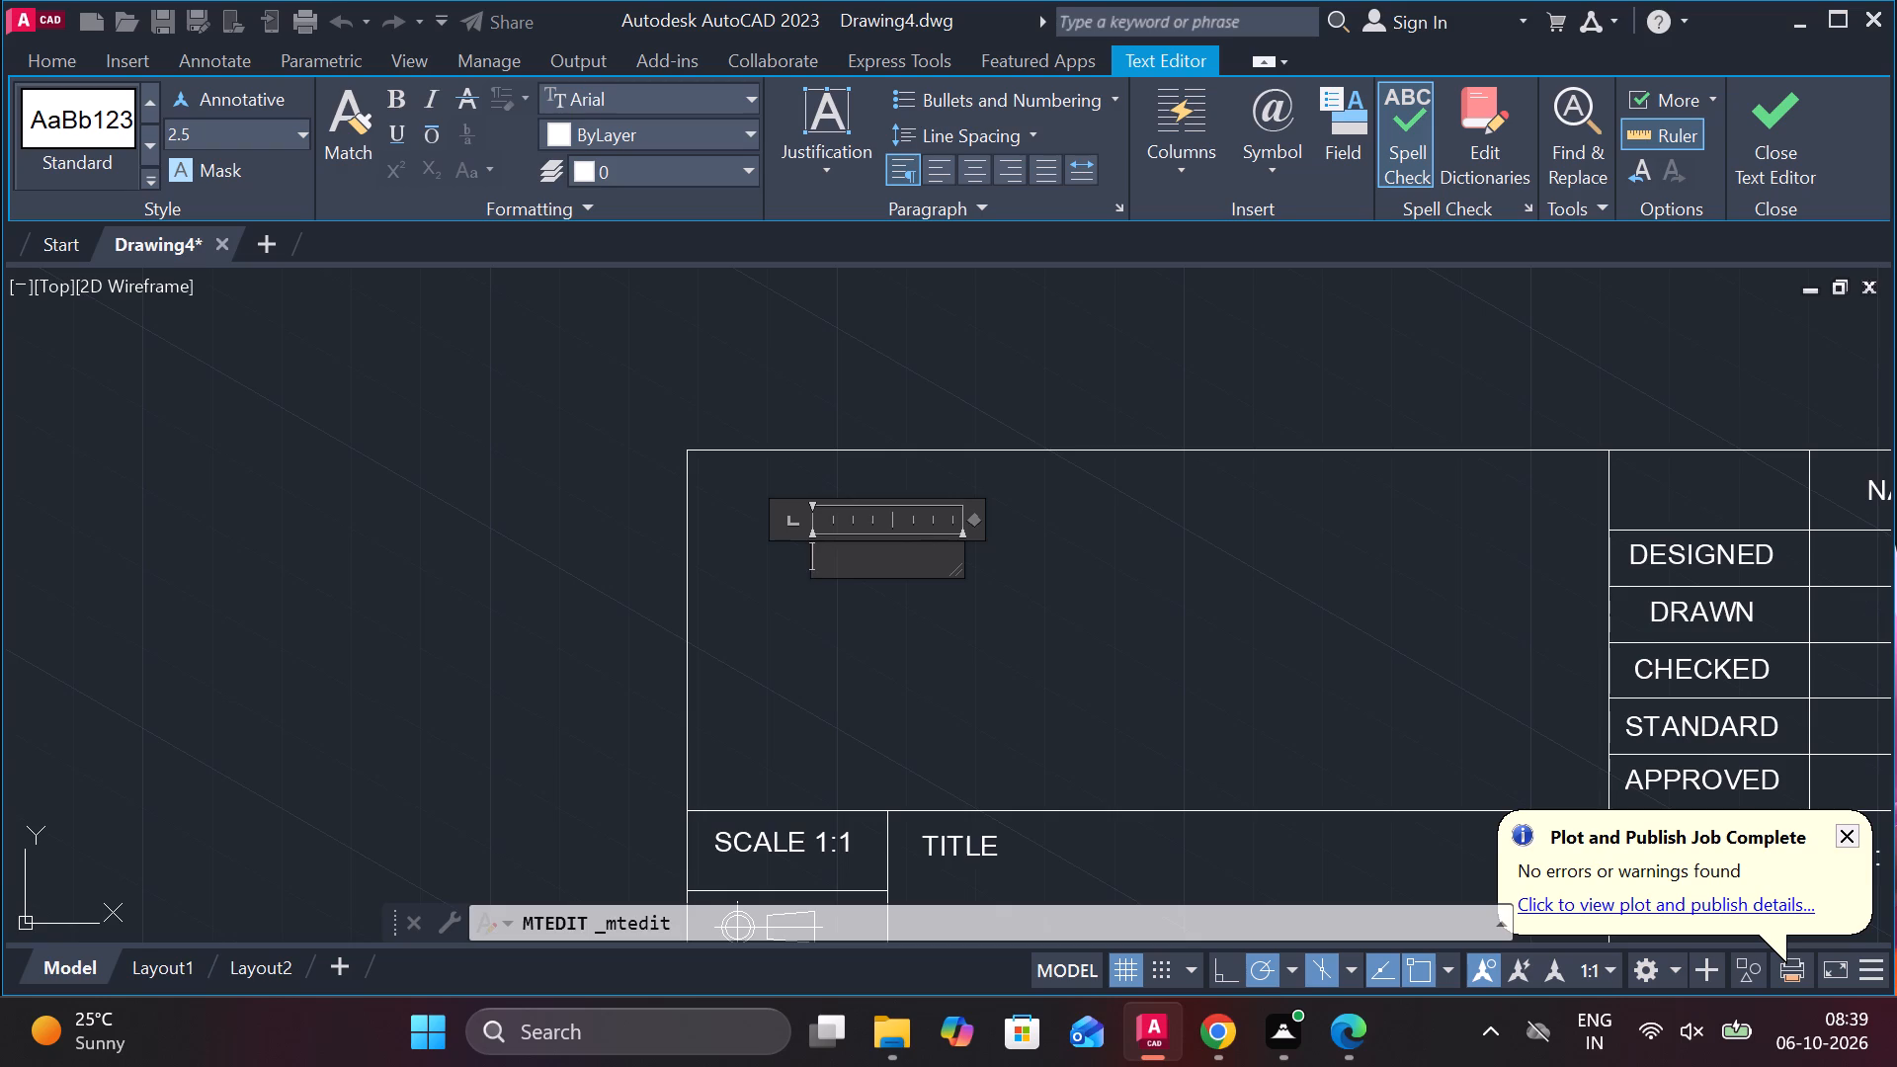
Set the height of the text being edited in the large upper cell to 3.
key(i)
click(261, 142)
key(3)
drag(858, 544, 702, 569)
click(217, 137)
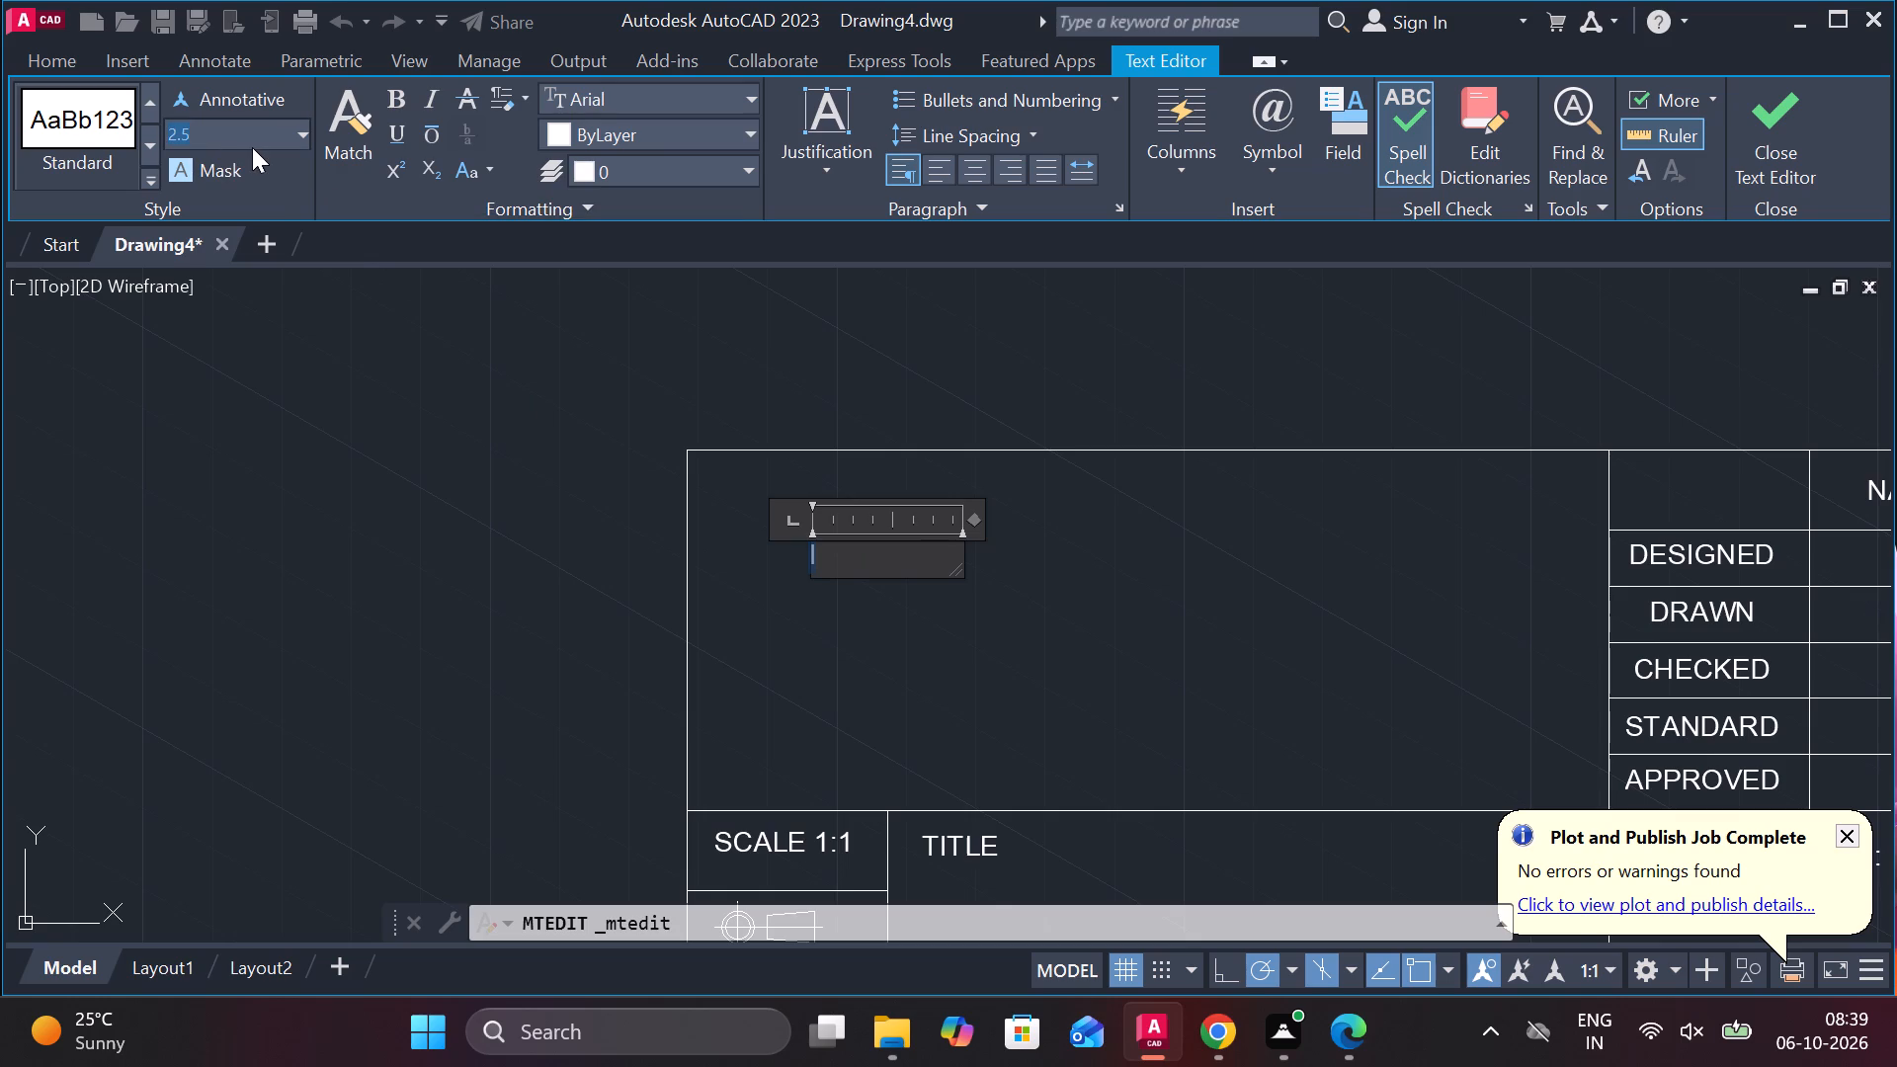
click(252, 147)
key(3)
key(Return)
Enter ISOMETRIC MECHANICAL COMPONENT as the content of the text in the large upper cell.
text(ISO)
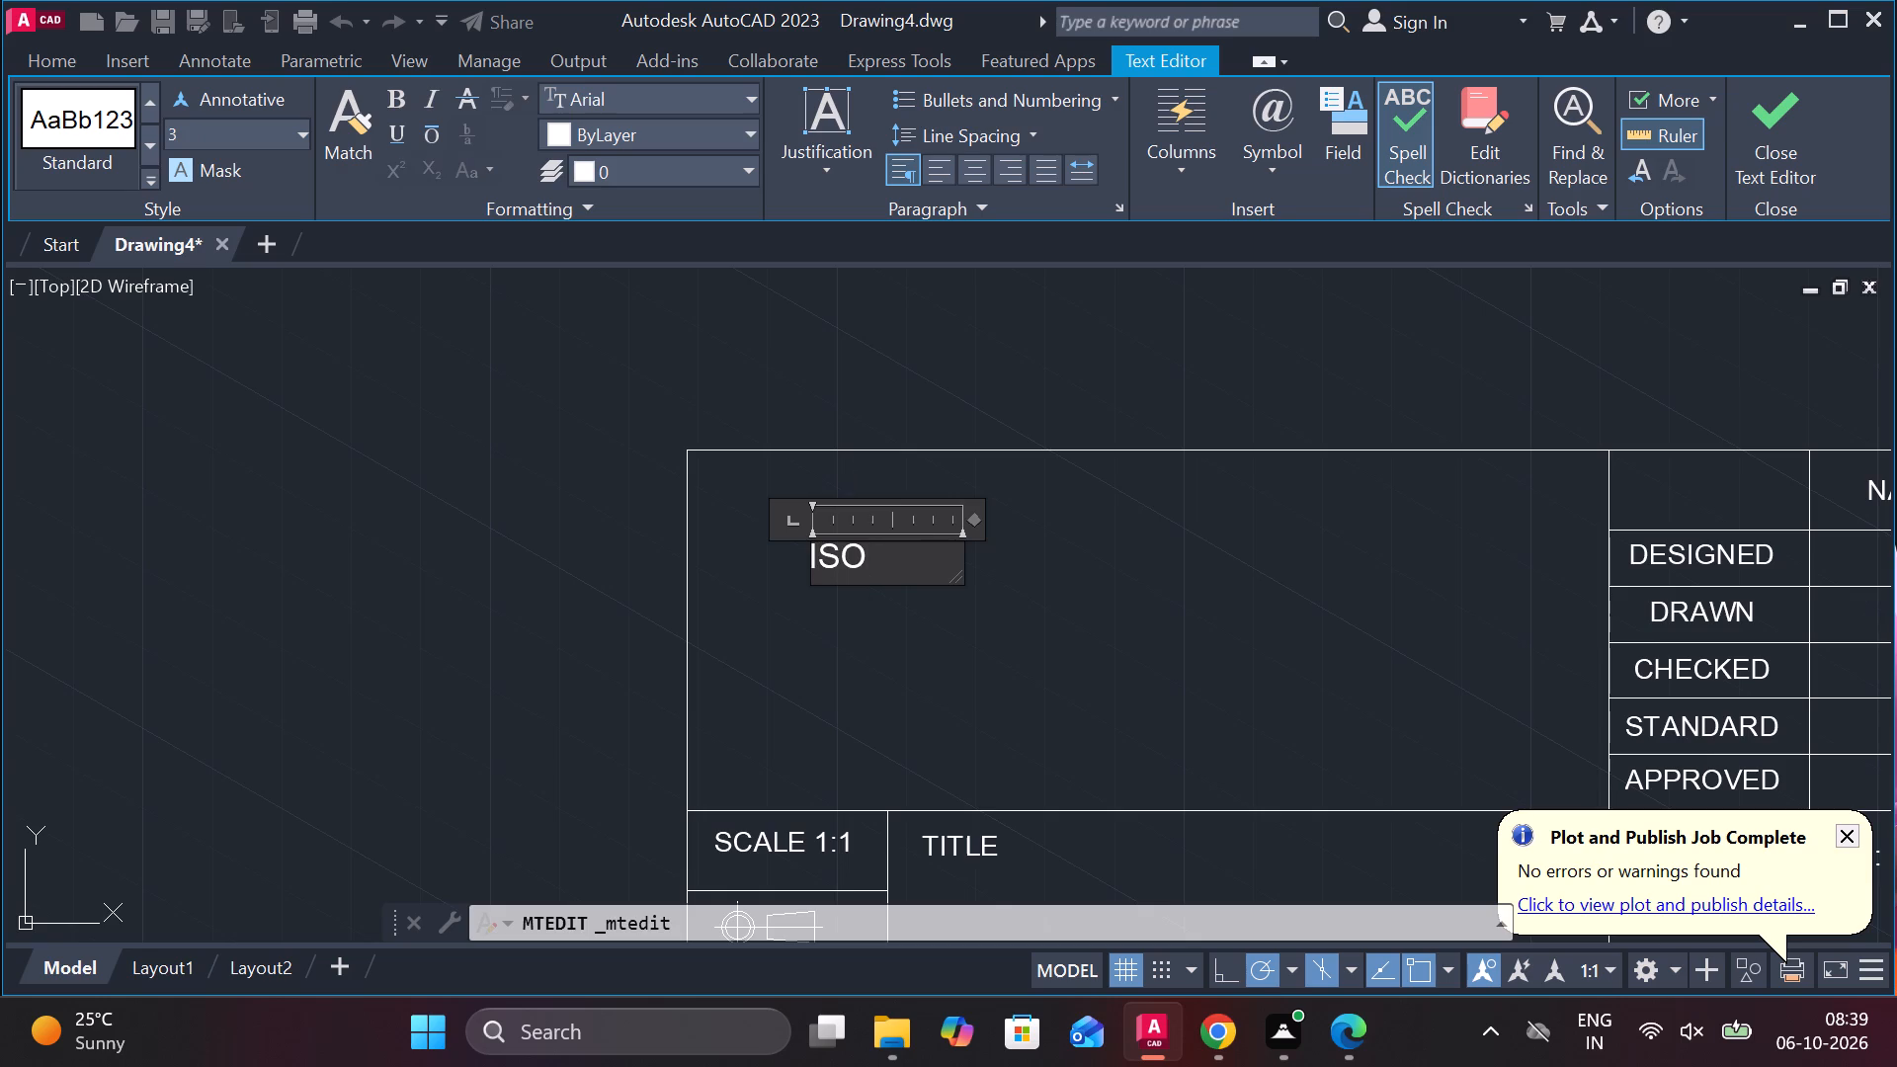
key(m)
text(ETRIC)
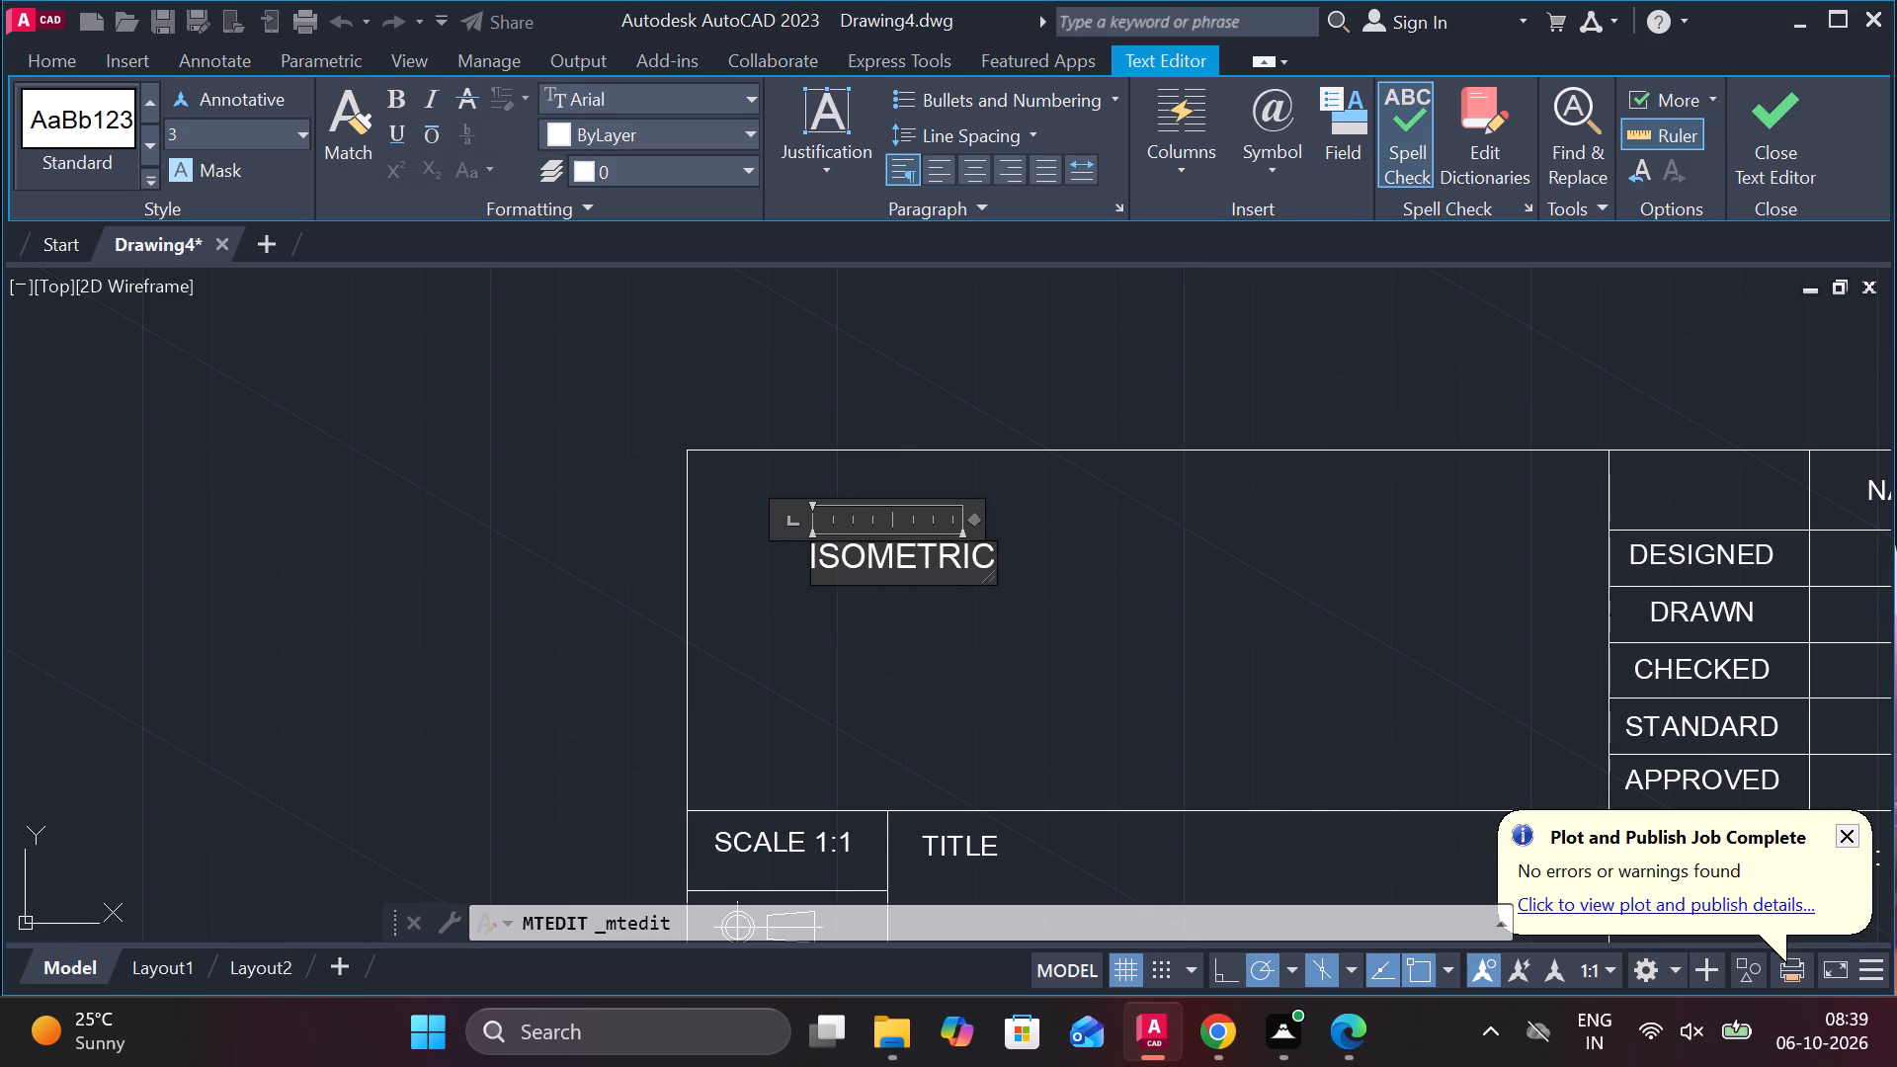
key(space)
text(MECHANICAL)
key(space)
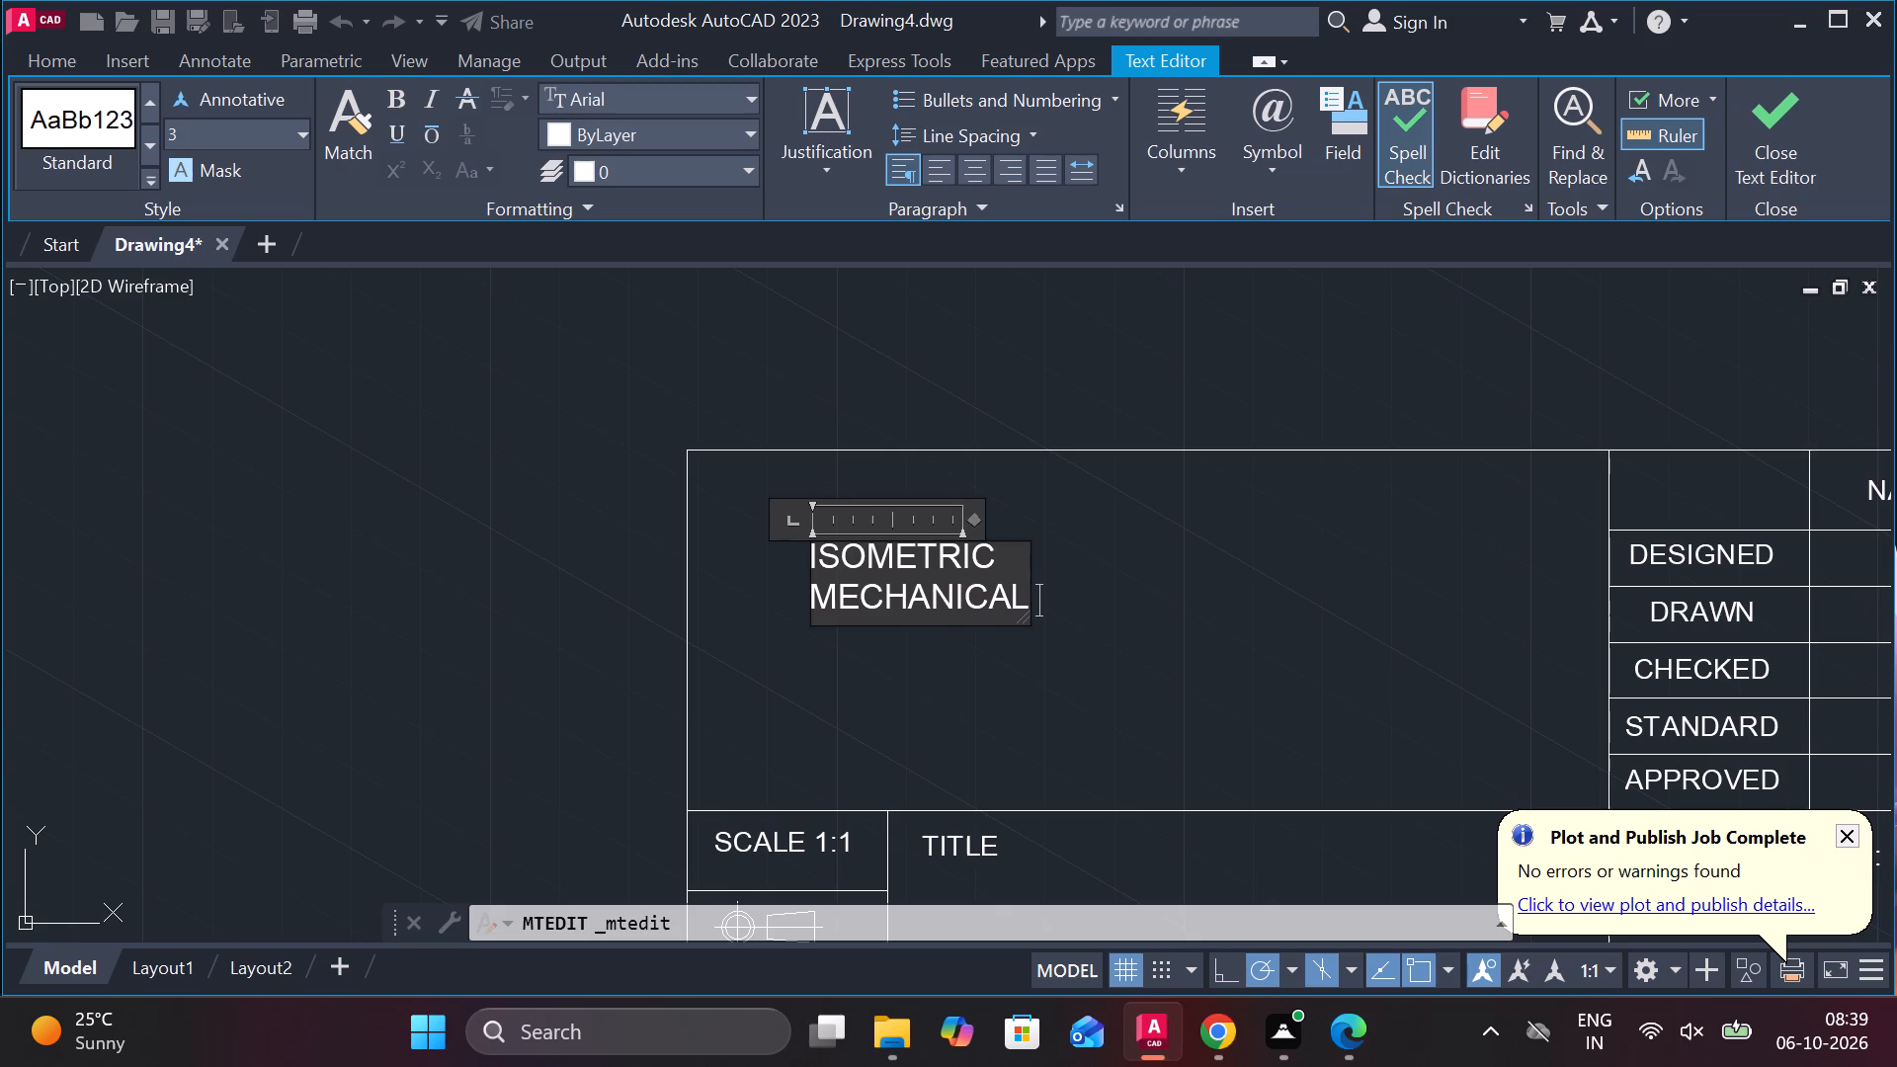
text(COMPONENT)
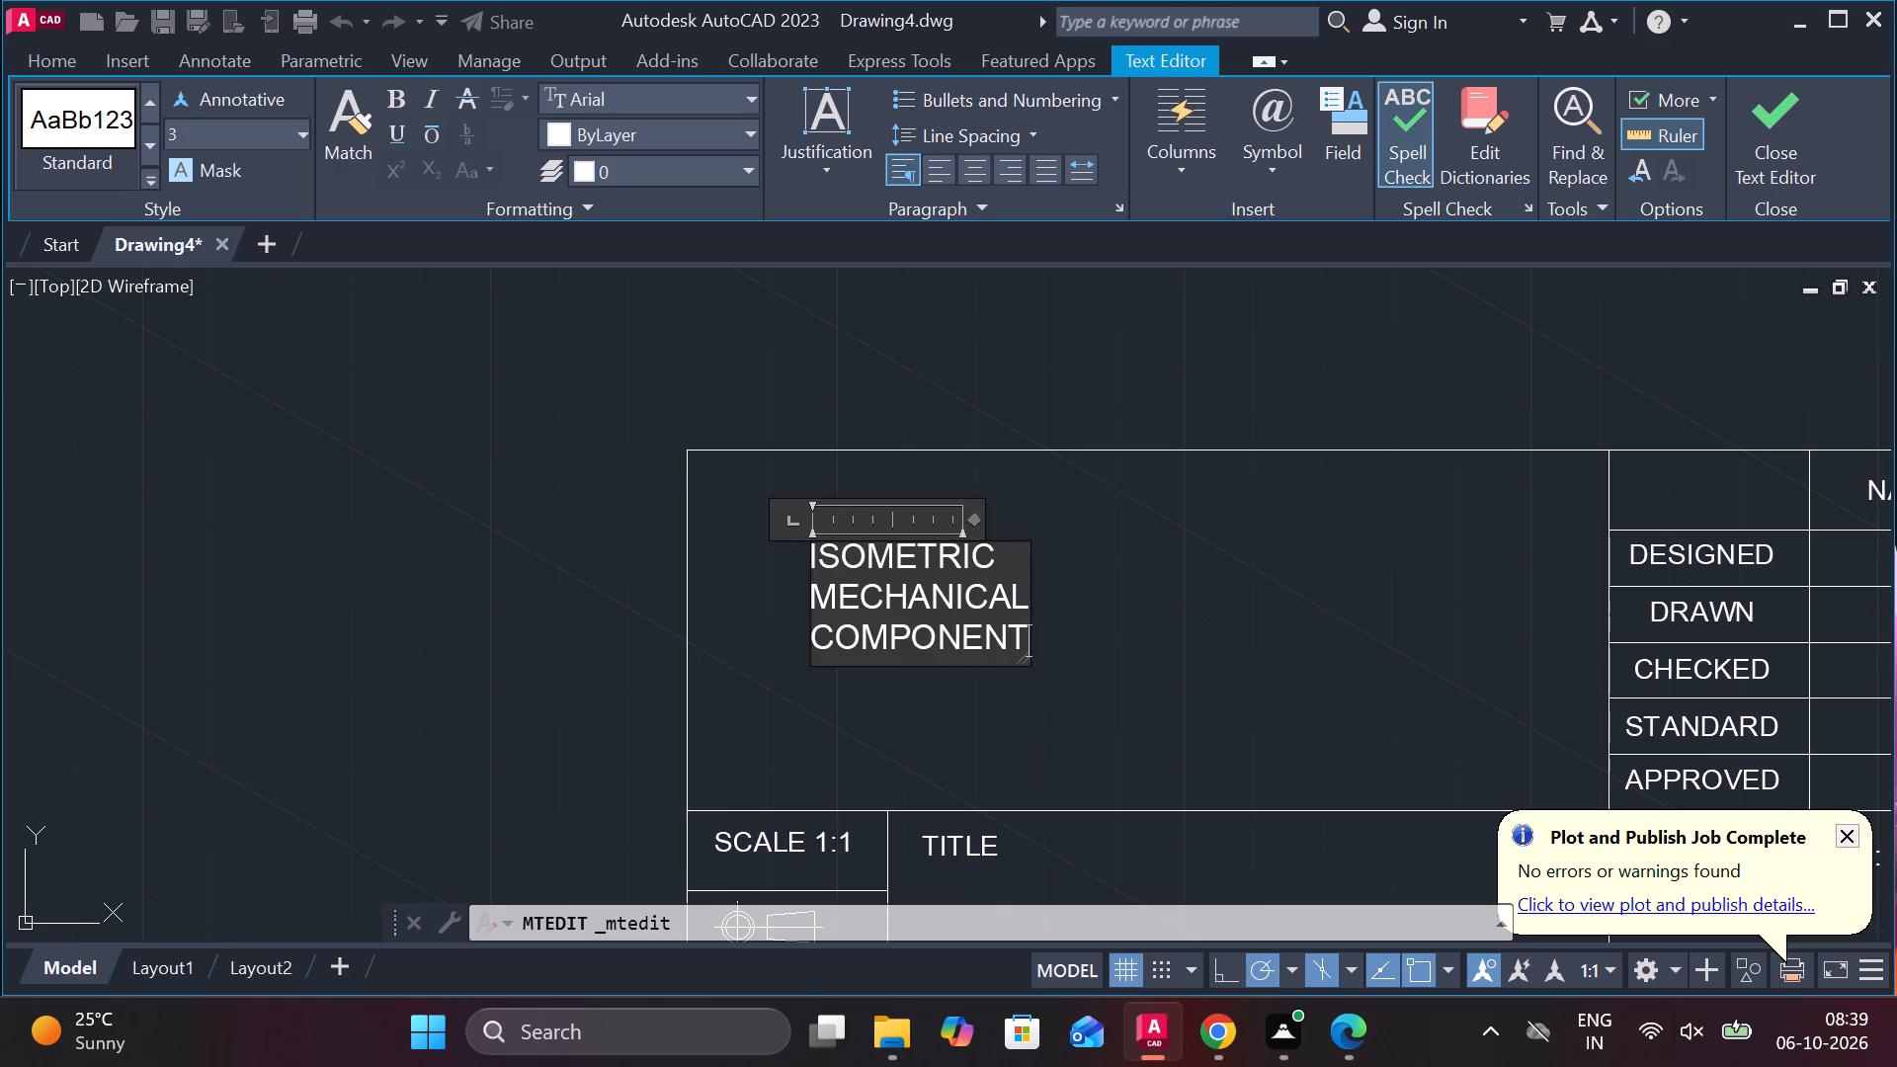
Widen the text frame so ISOMETRIC MECHANICAL COMPONENT fits on a single line, and finish editing the text.
drag(1028, 592, 1776, 644)
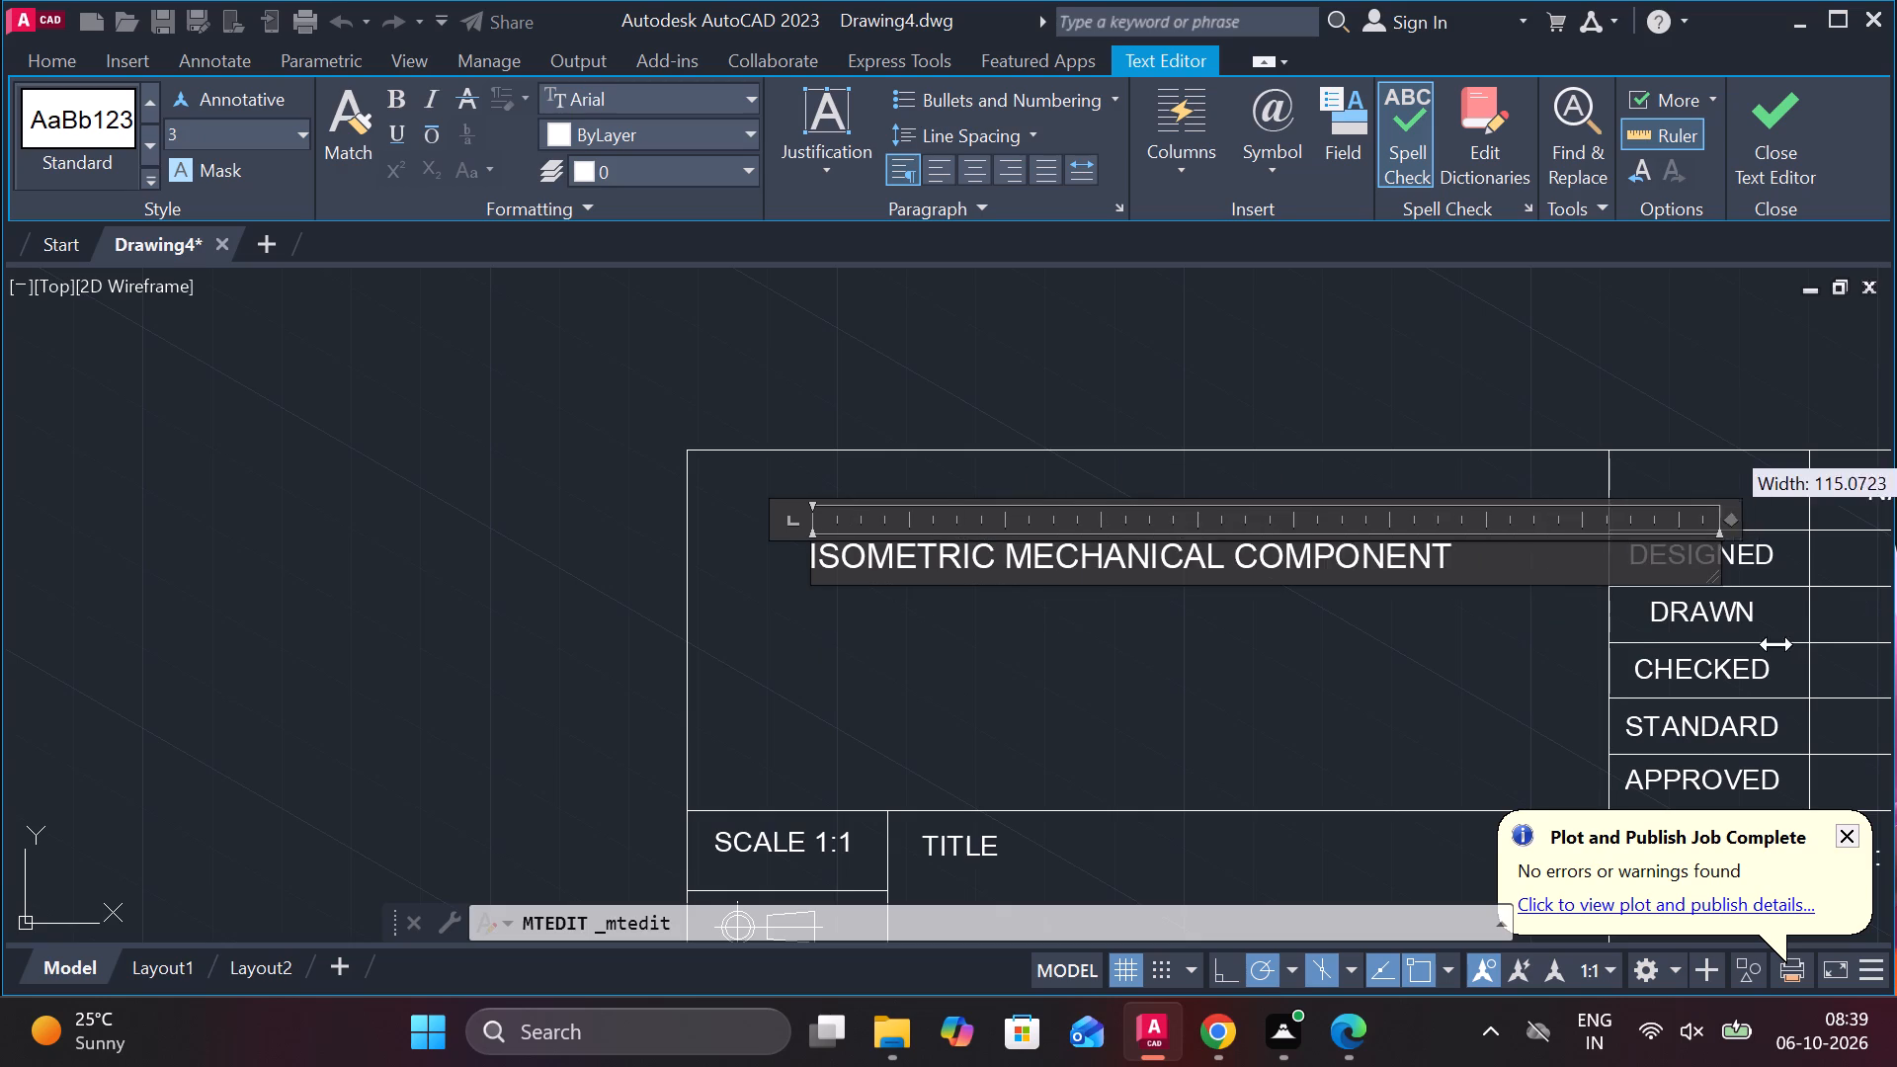
drag(1776, 644, 1511, 575)
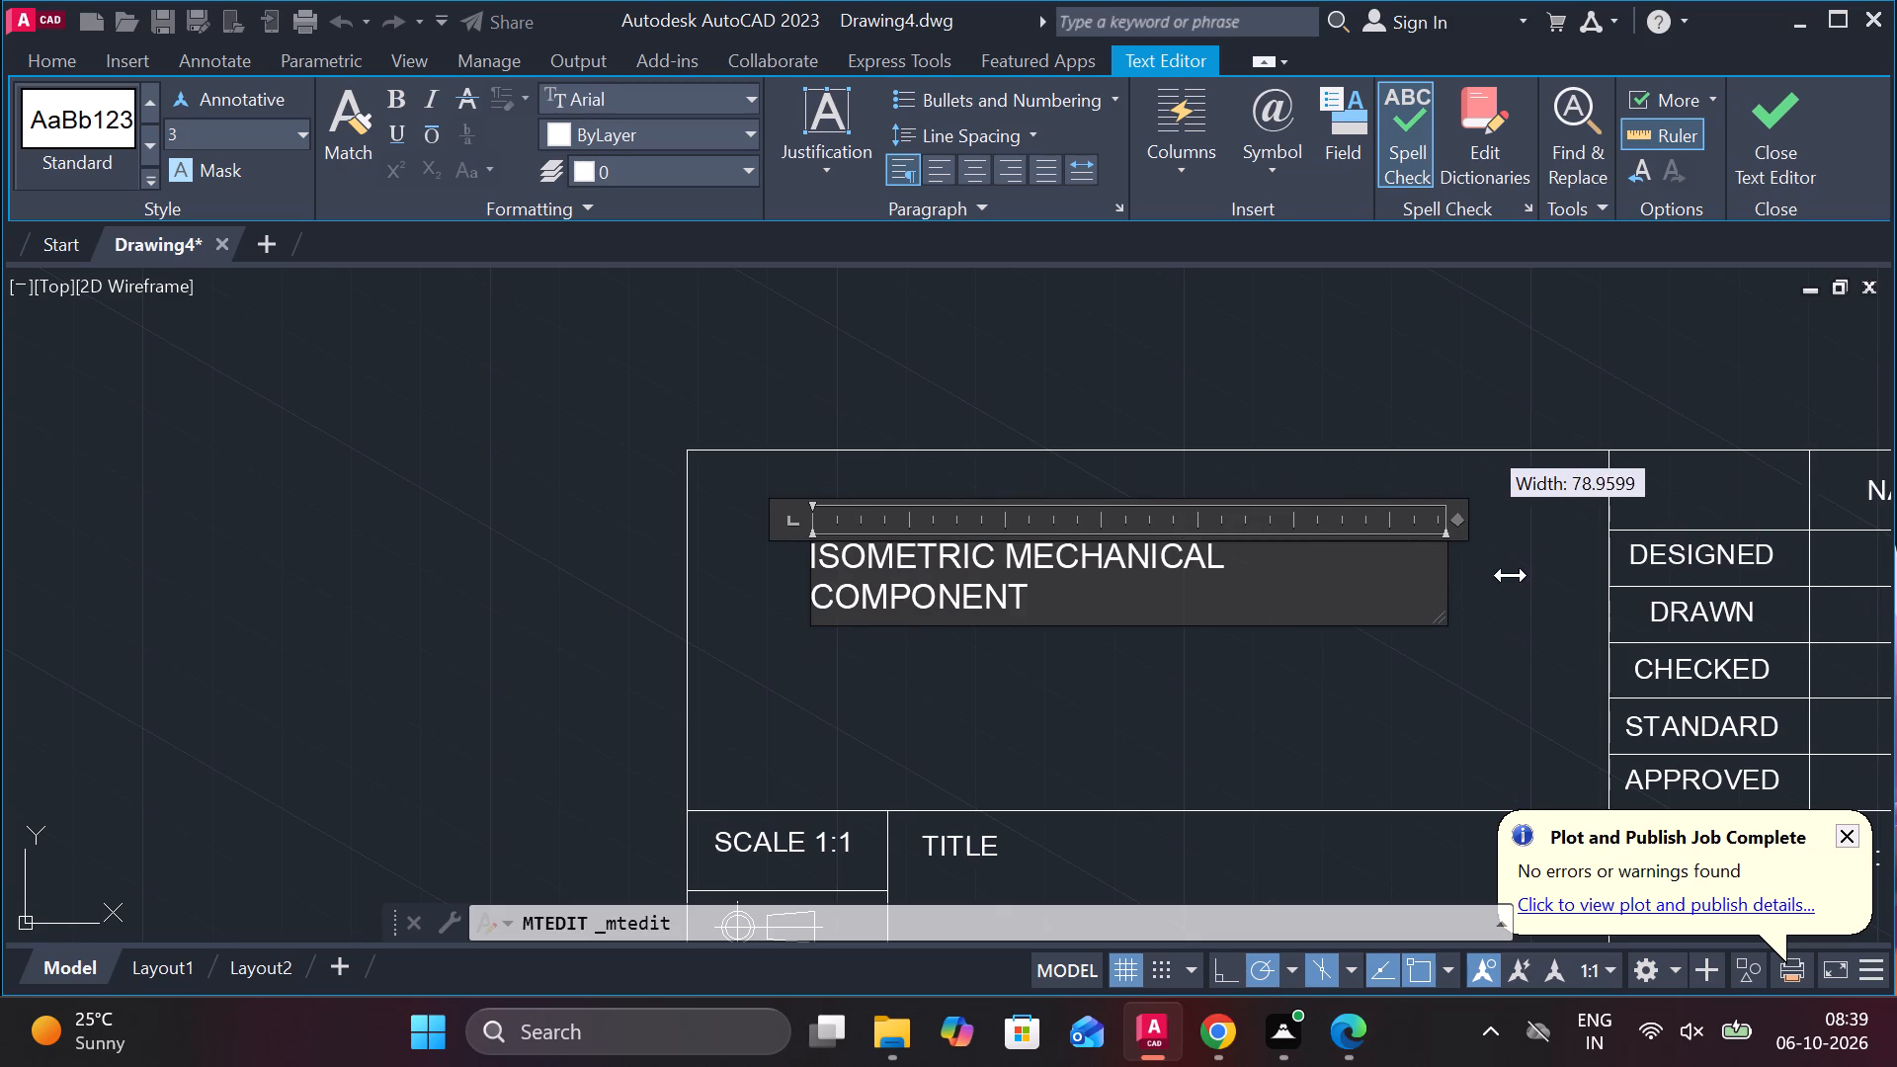
drag(1511, 575, 1526, 563)
click(1793, 170)
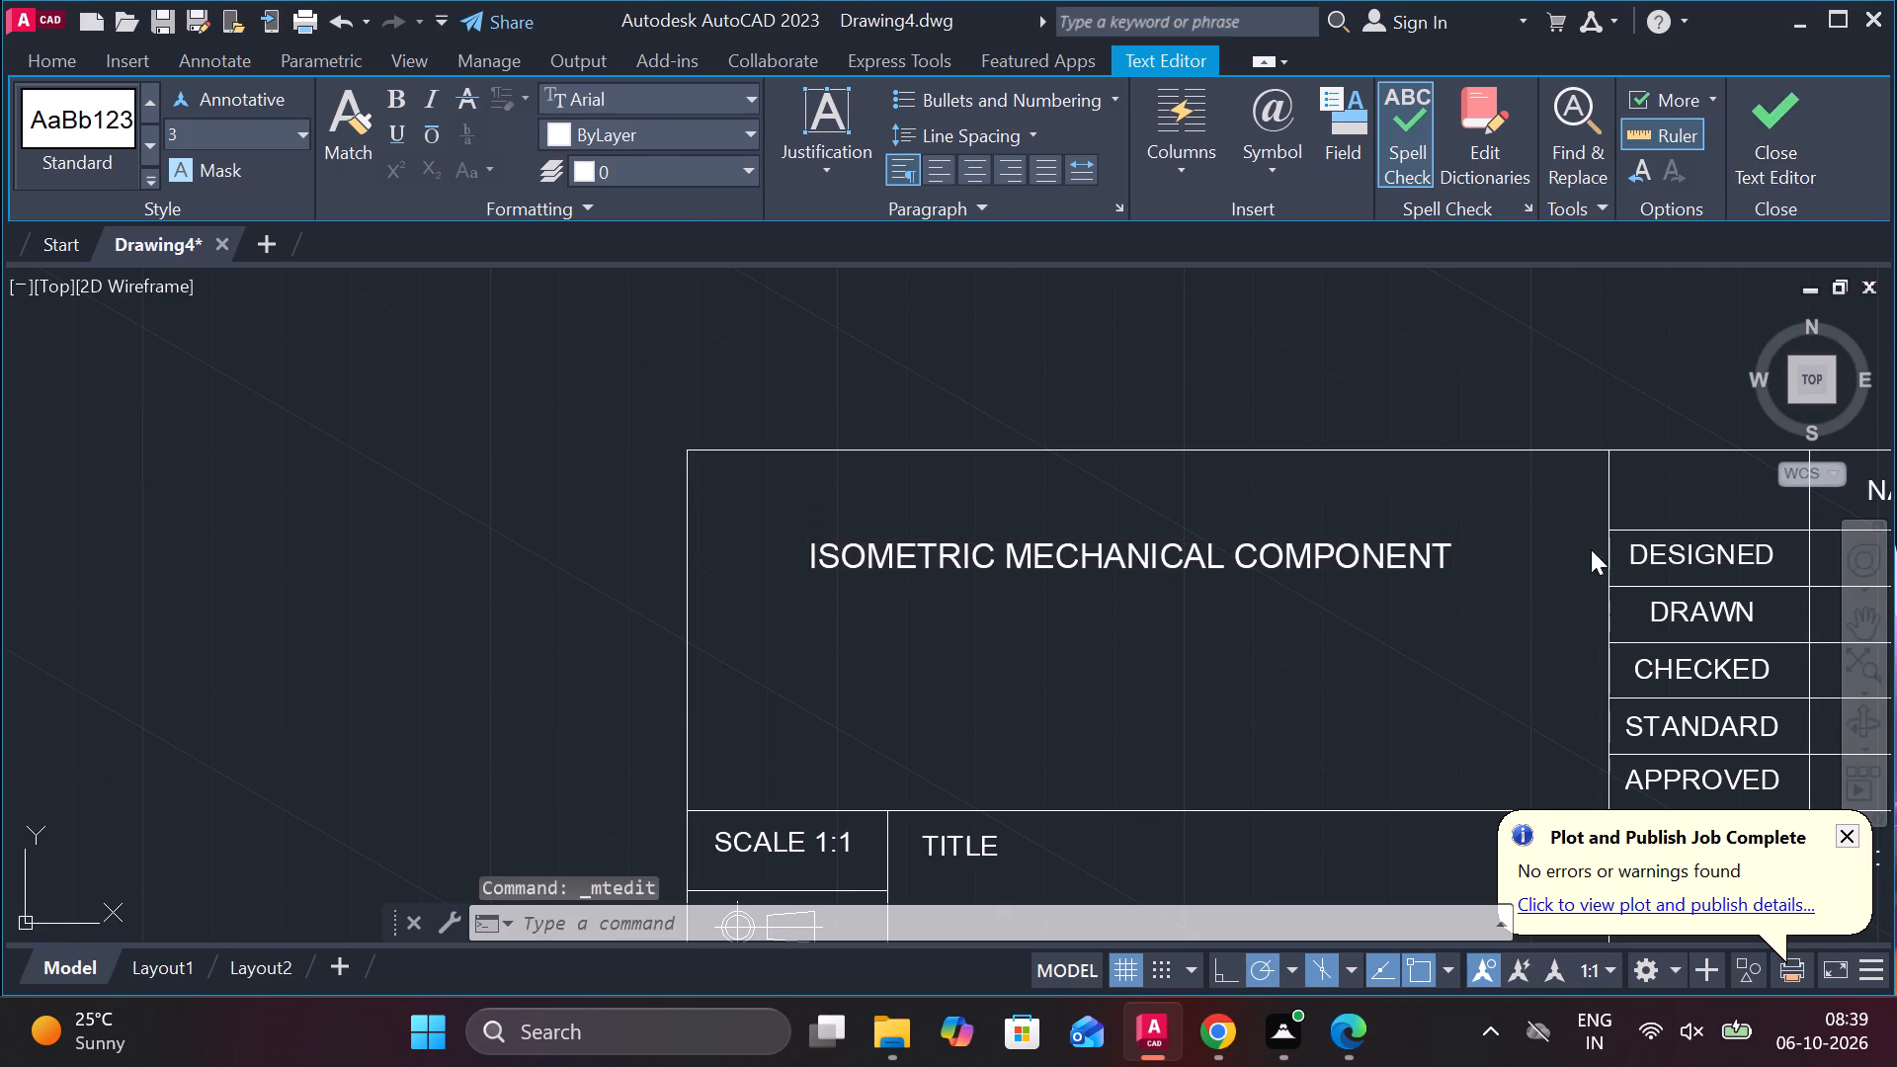
Move the ISOMETRIC MECHANICAL COMPONENT text into the TITLE cell, just below the TITLE label.
scroll(1104, 638, down, 1)
click(1085, 586)
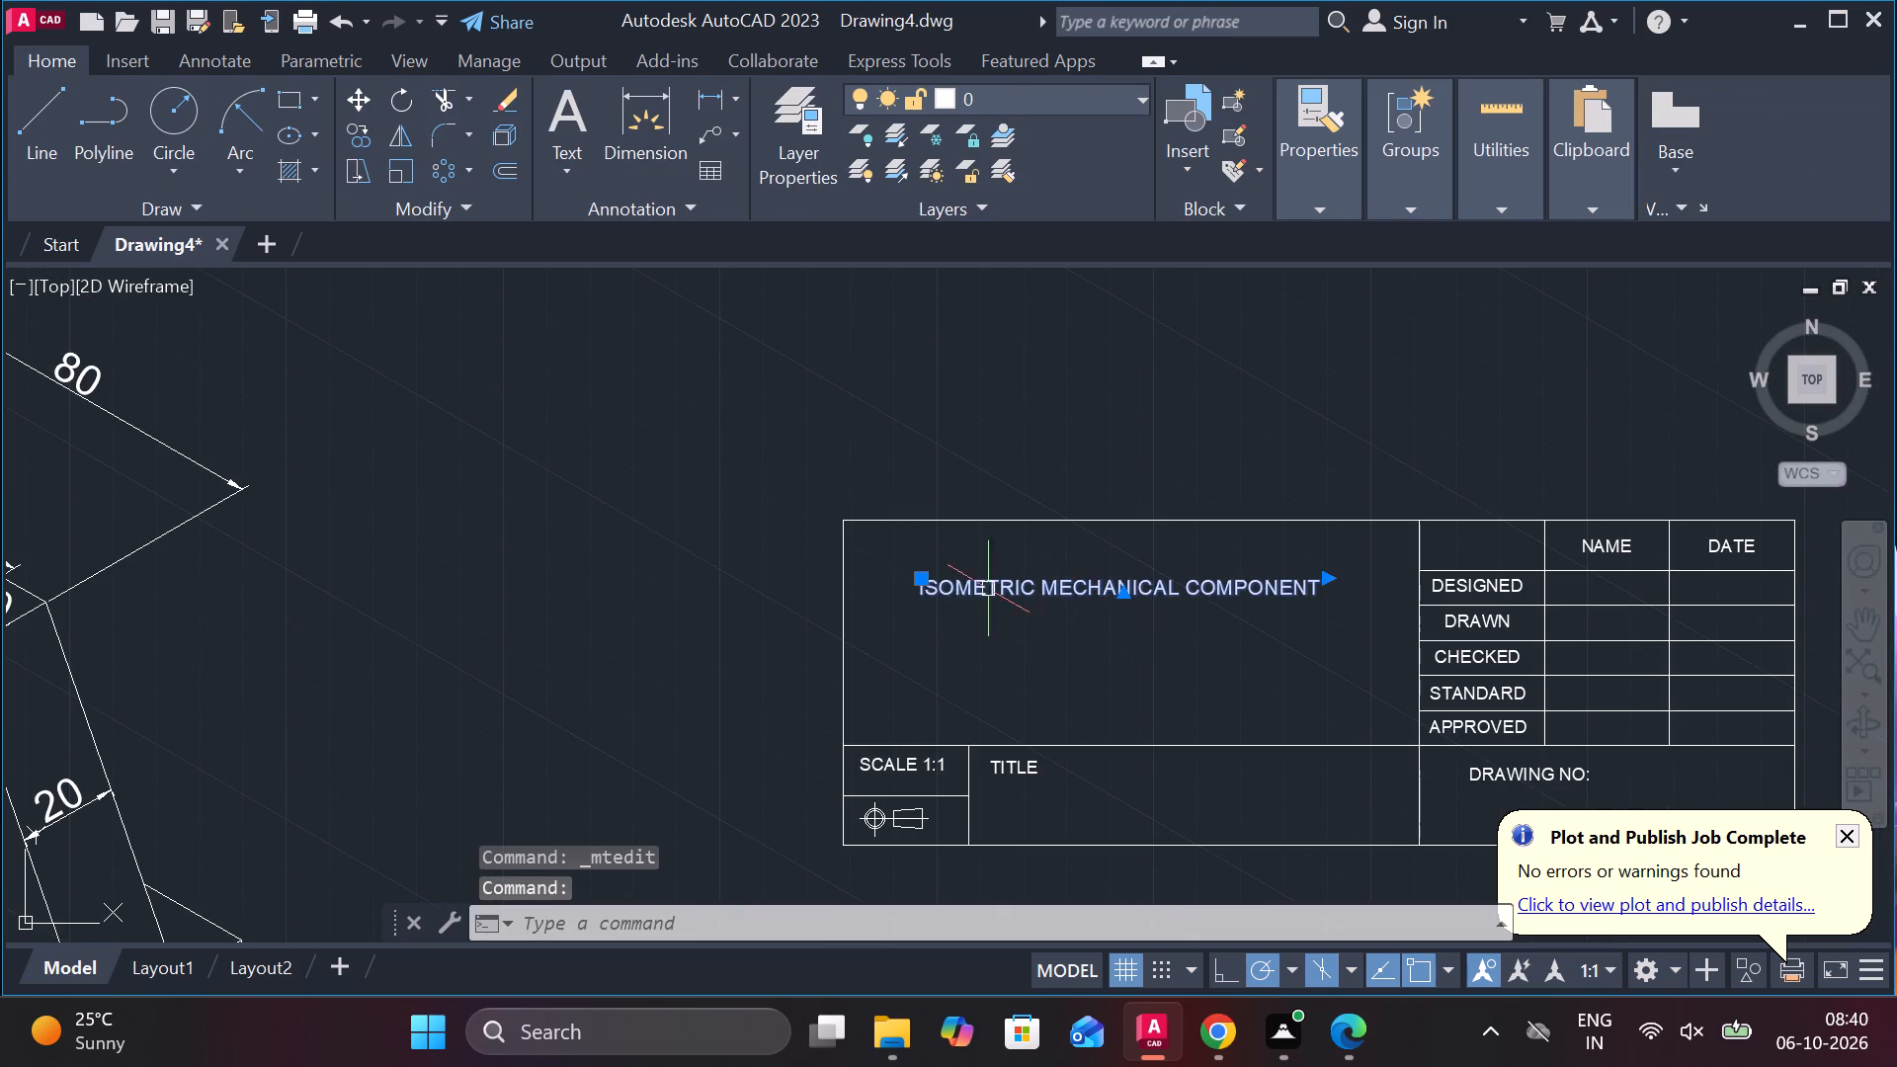
click(918, 574)
middle_drag(1231, 741, 1156, 740)
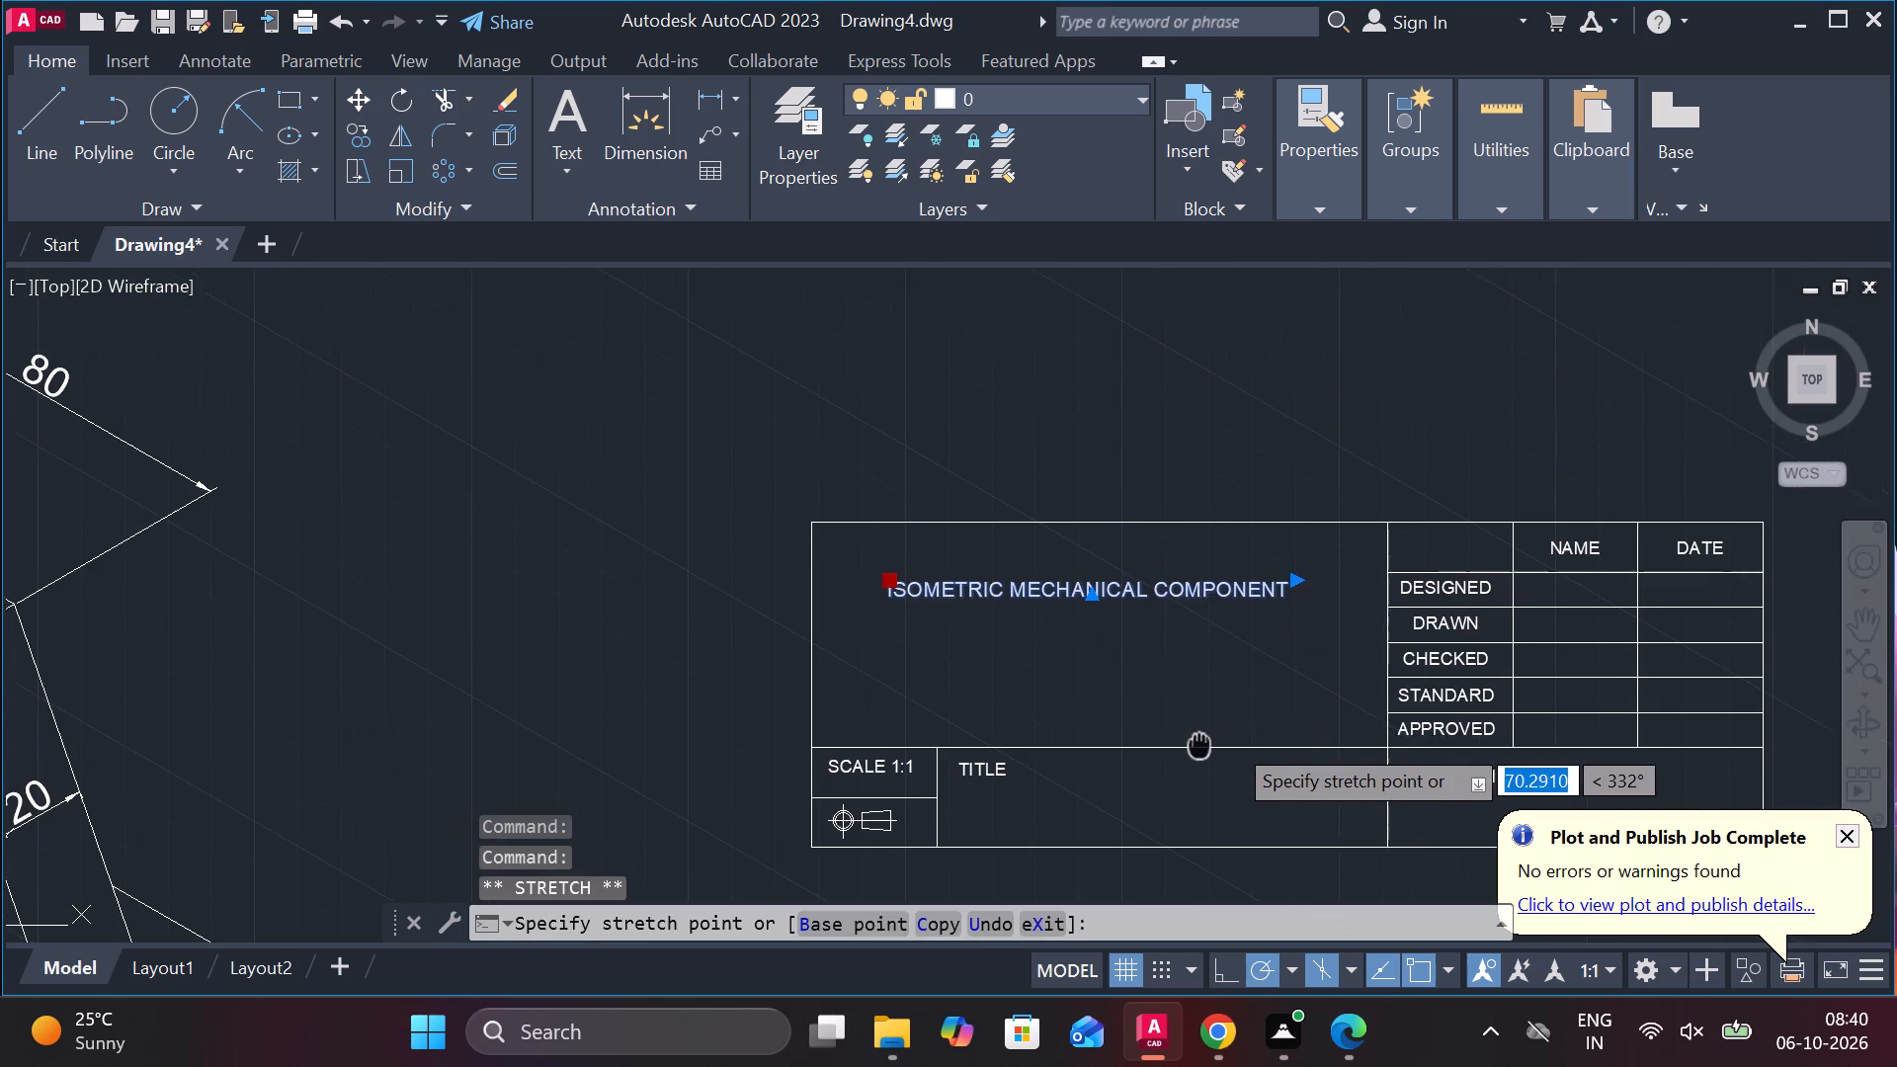
middle_drag(1156, 740, 1010, 681)
scroll(841, 772, up, 2)
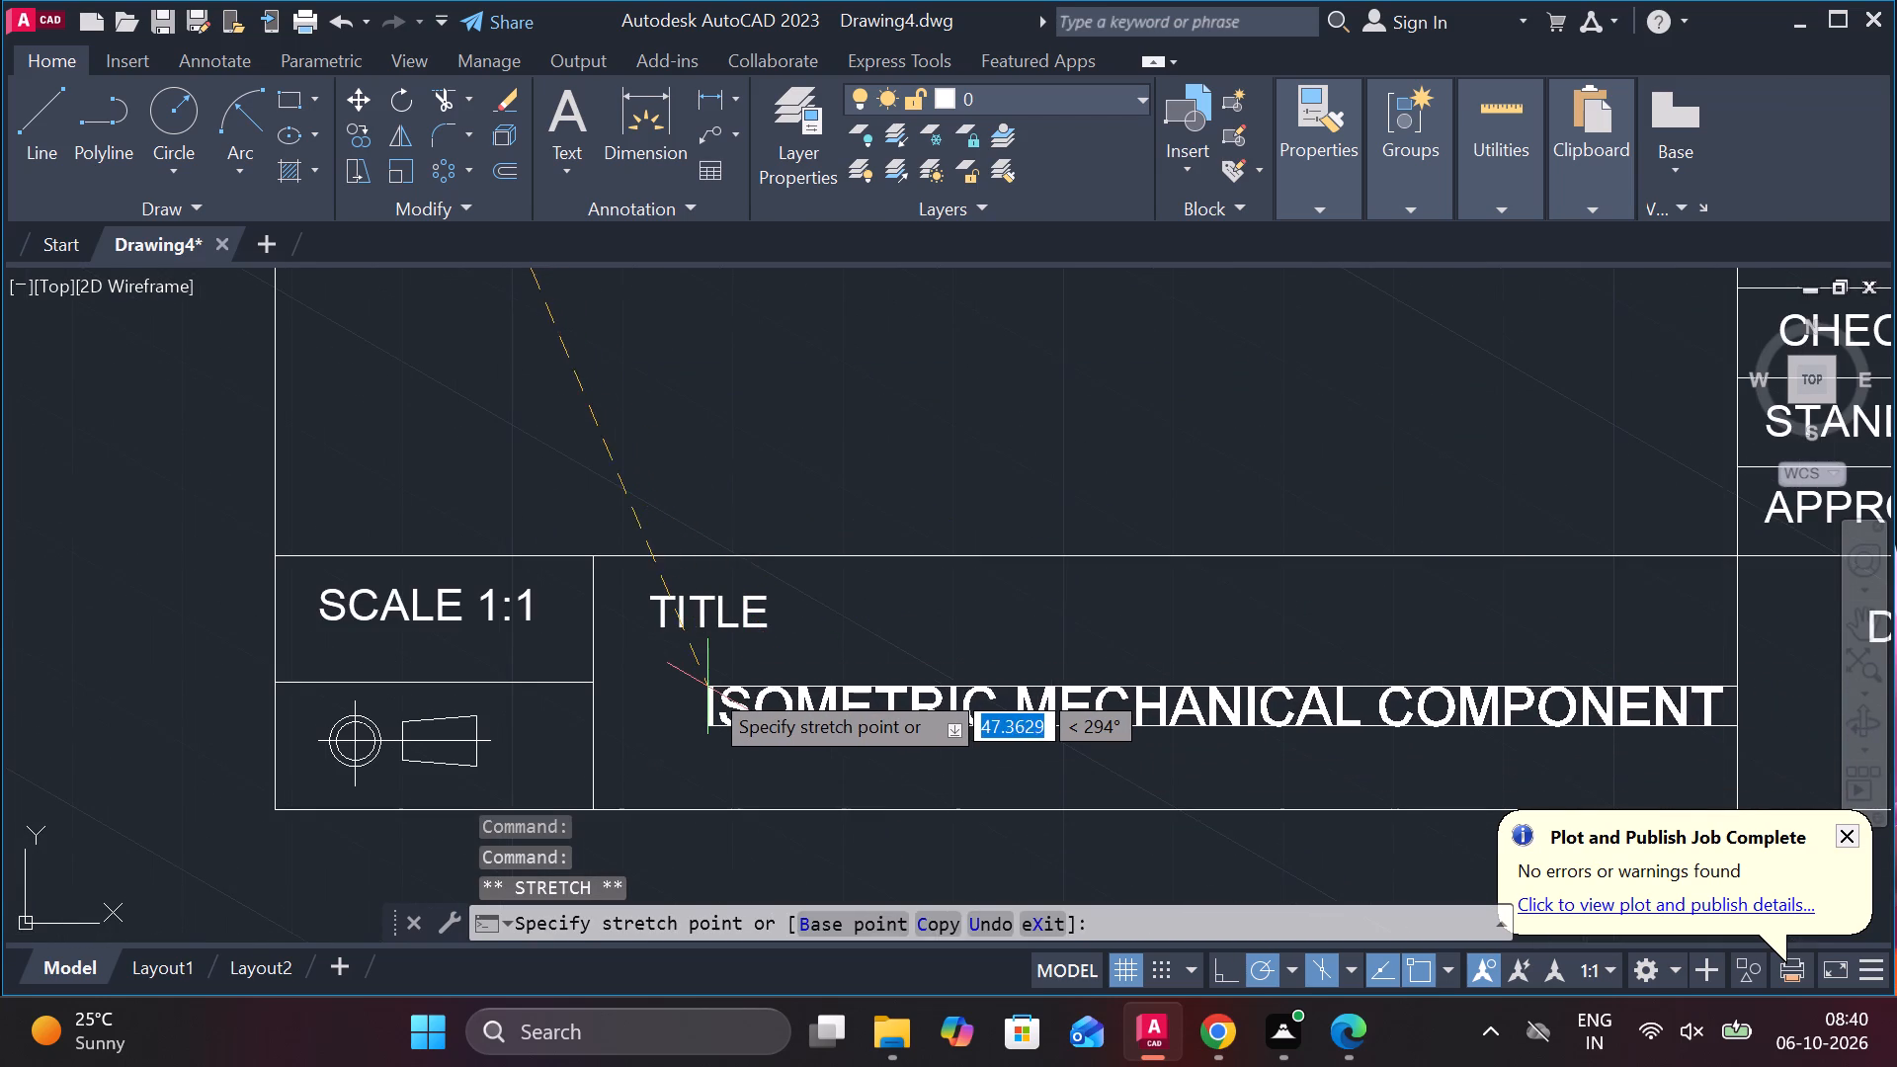
click(682, 696)
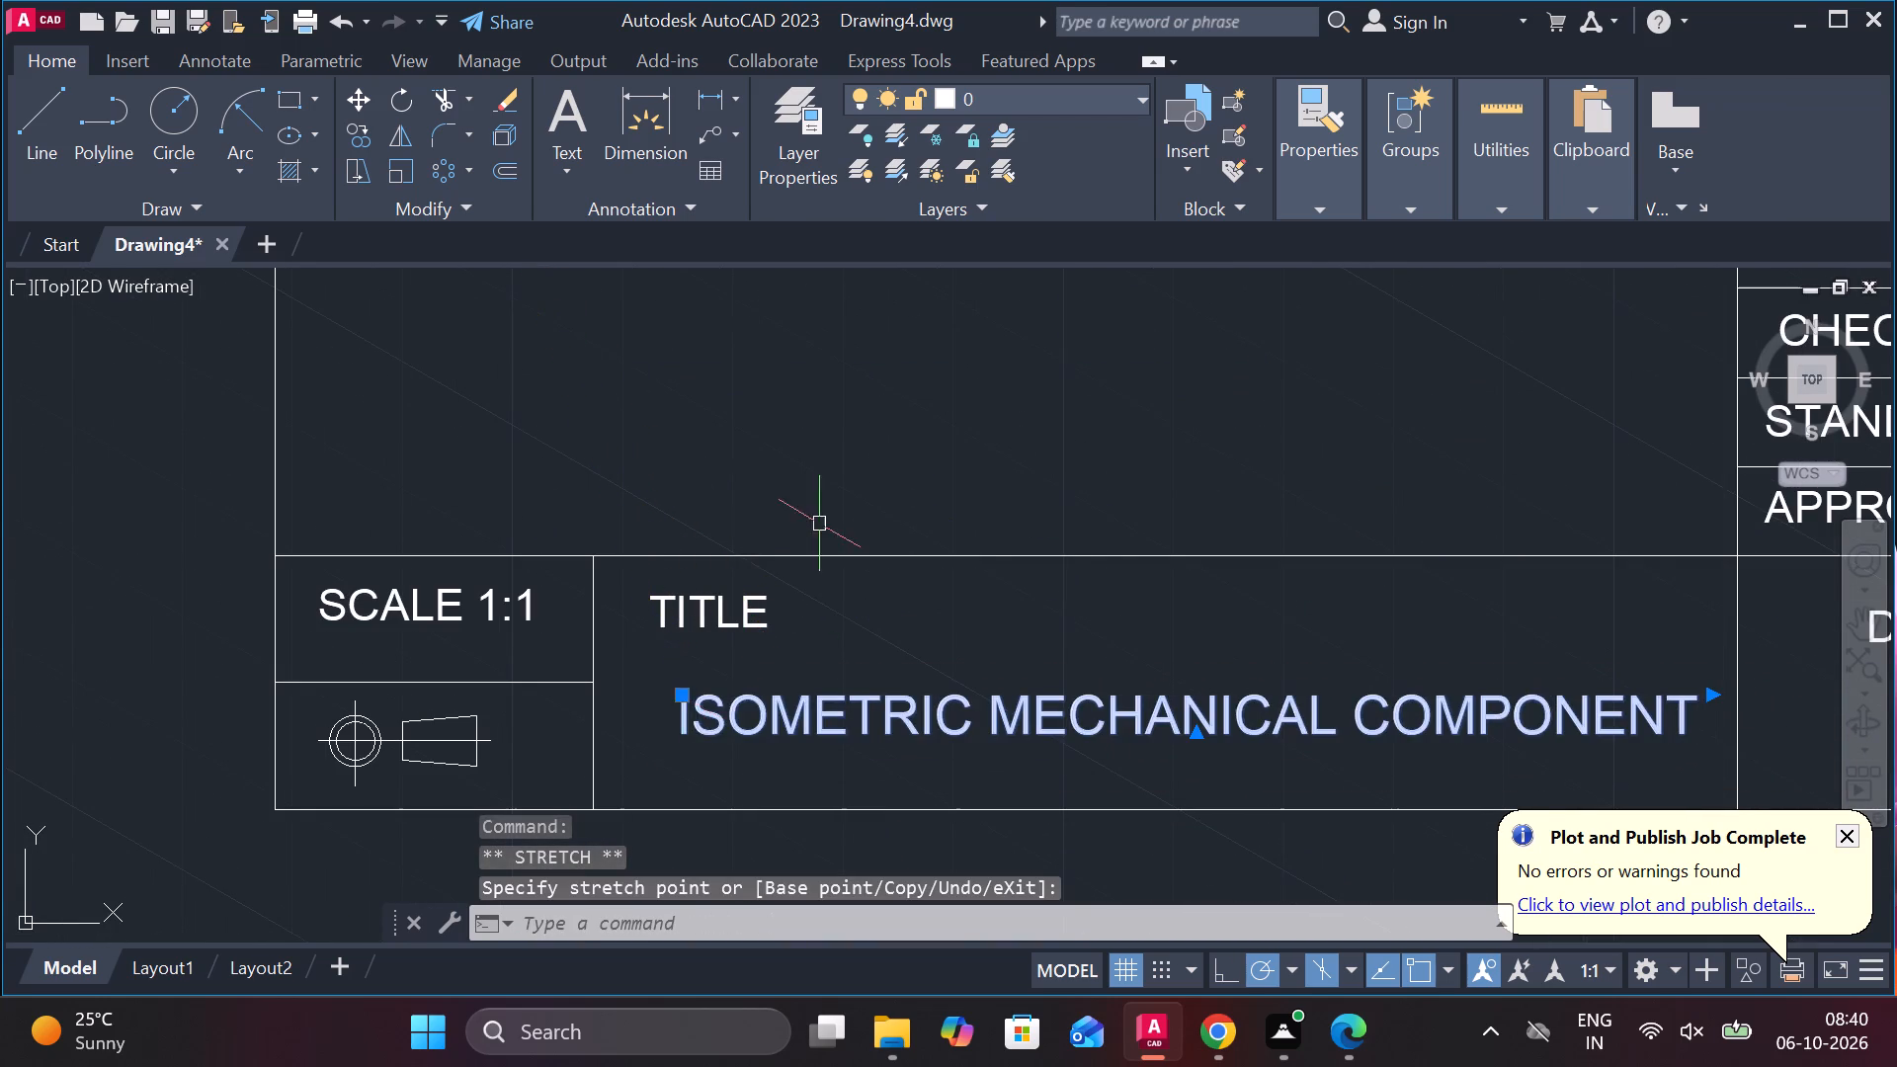
scroll(818, 522, down, 3)
key(Escape)
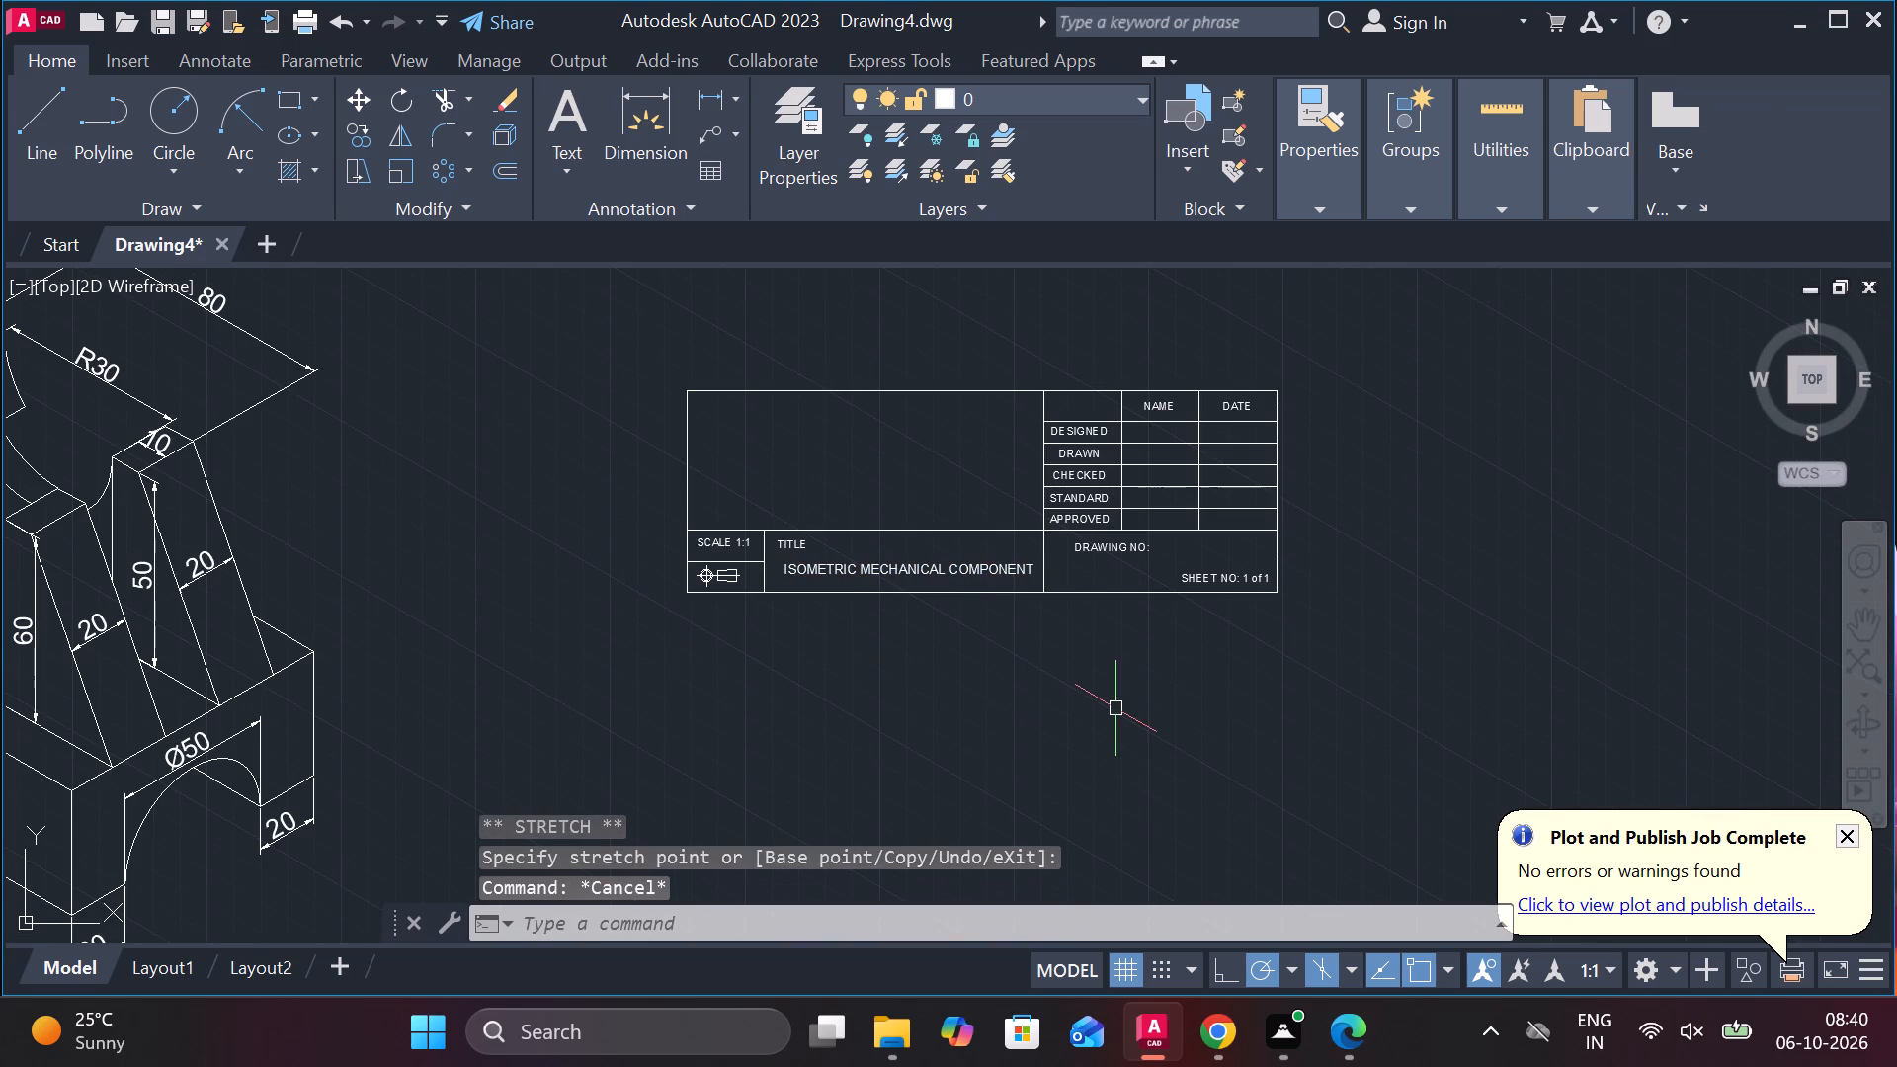
Move the whole title block by its lower-right corner about 226 at 234°, to just below and right of the isometric block.
middle_drag(1115, 708, 1192, 719)
scroll(1141, 725, down, 2)
middle_drag(968, 736, 902, 679)
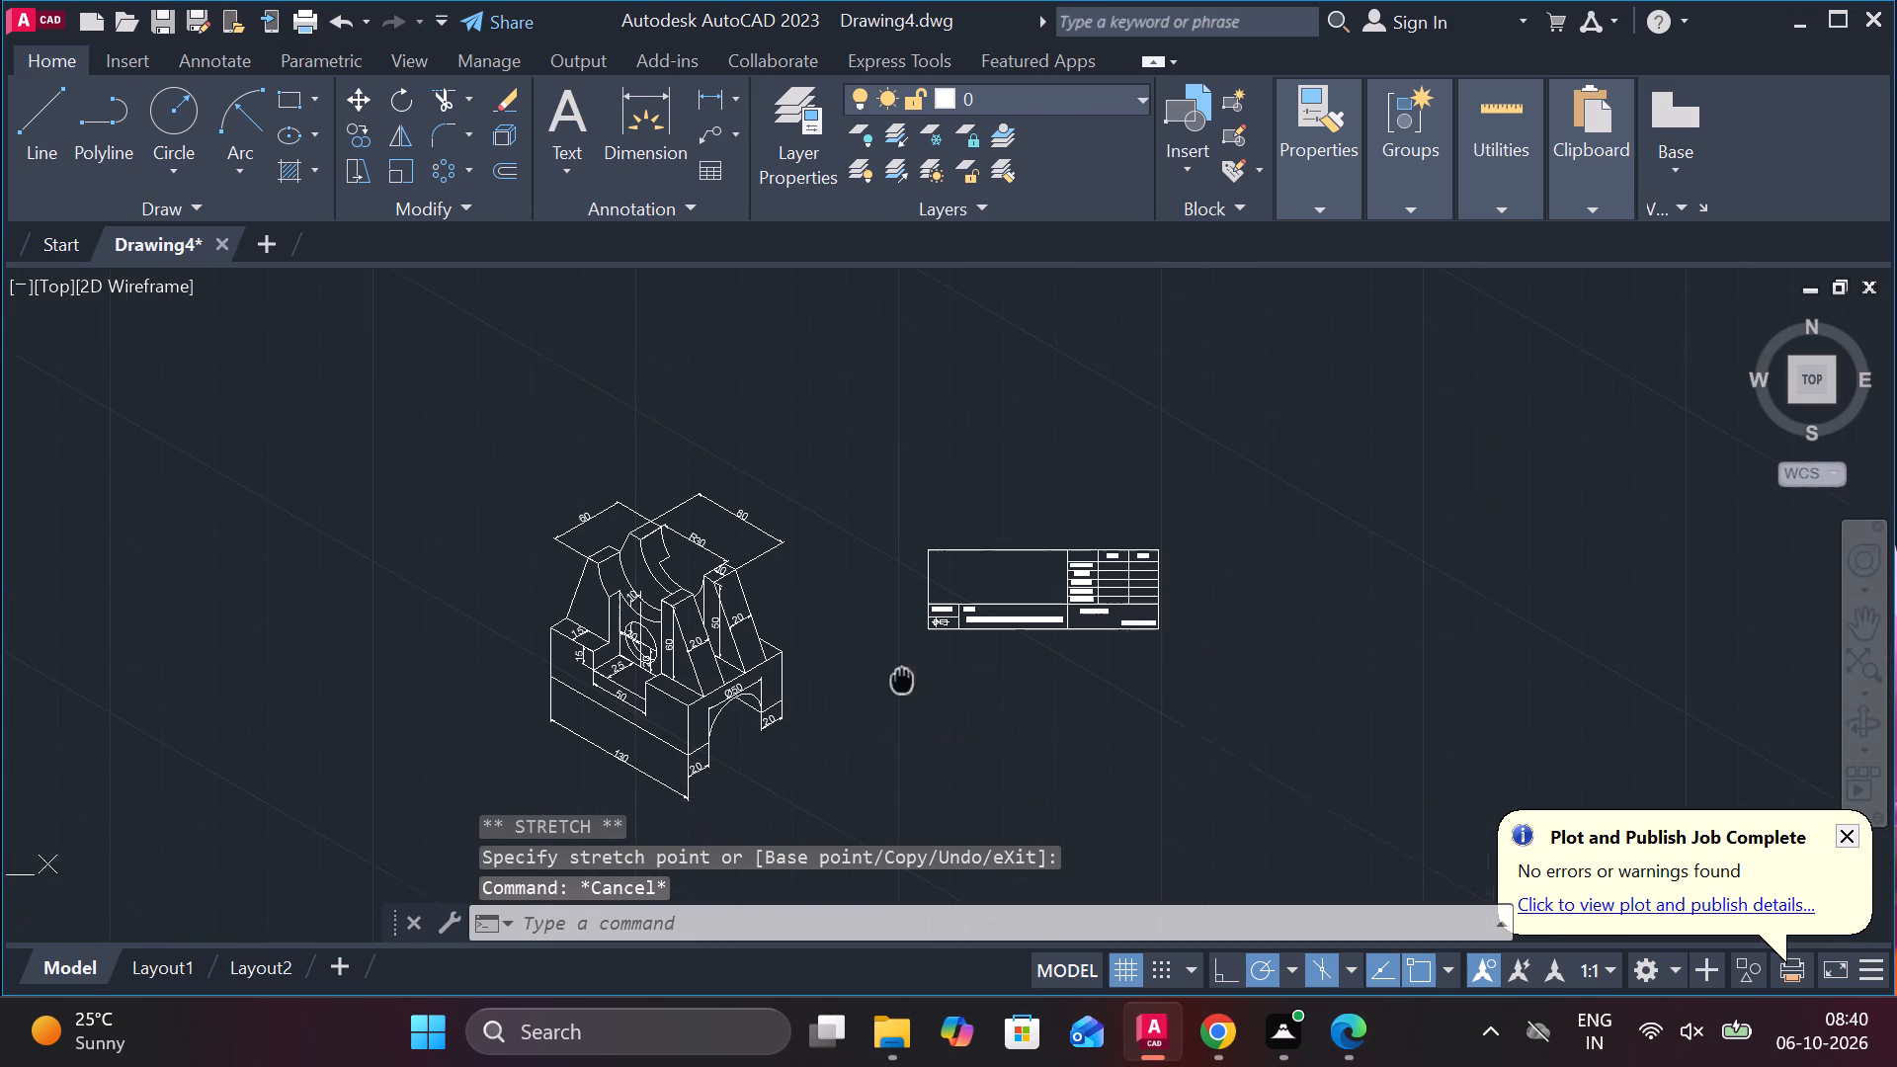
click(834, 446)
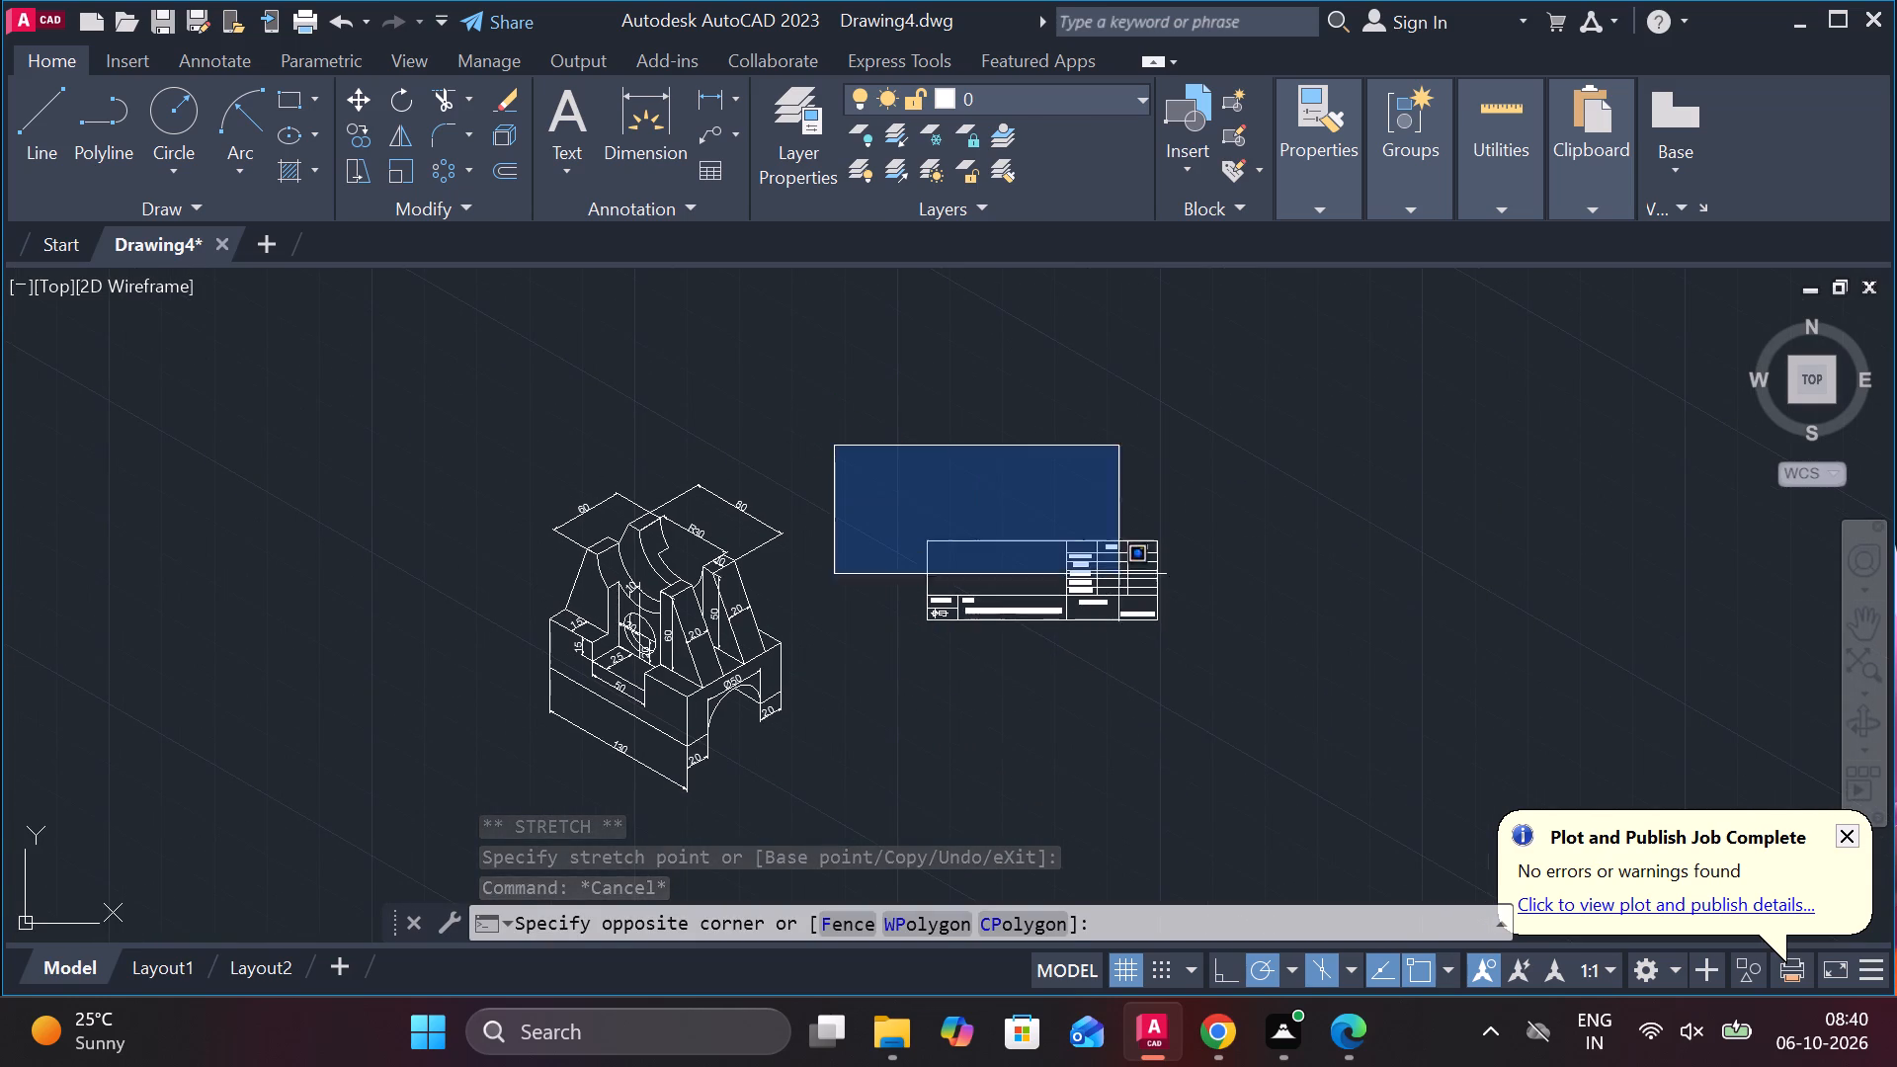
click(1390, 753)
key(m)
key(Return)
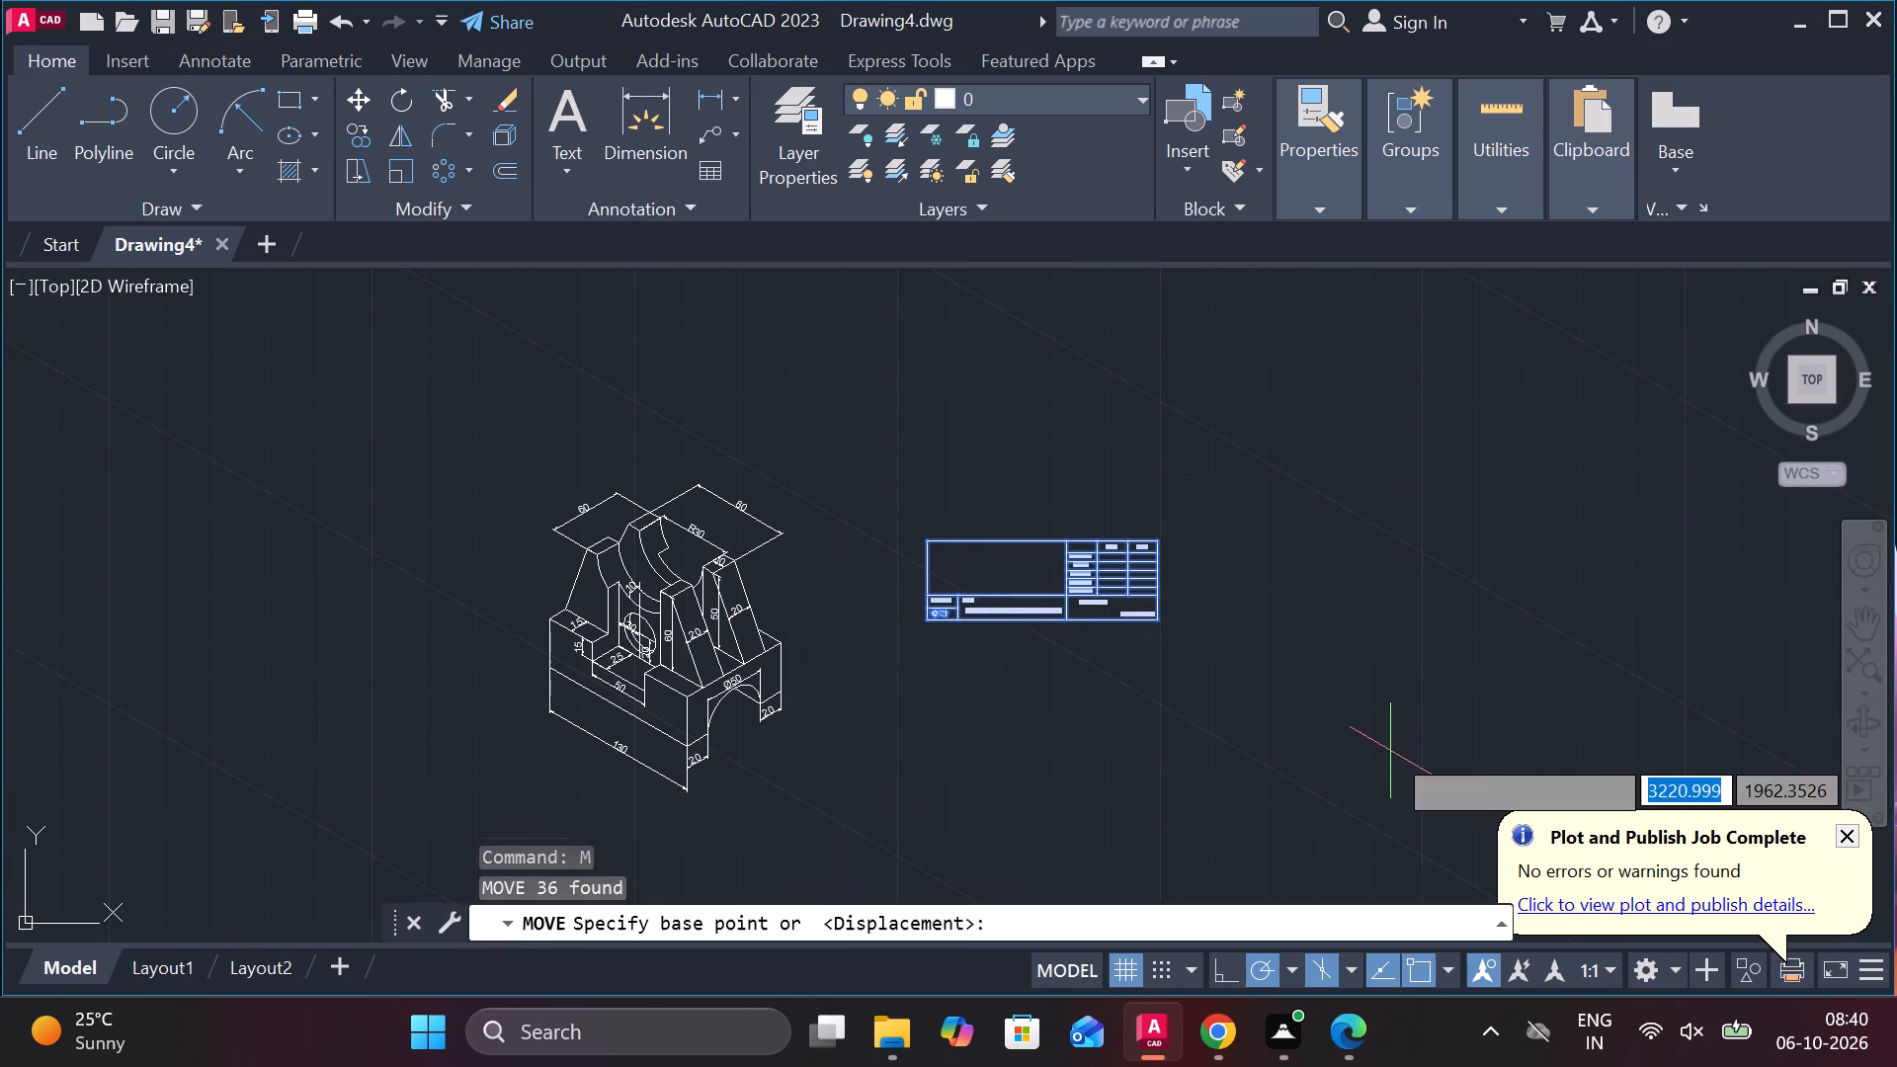
scroll(1263, 641, up, 4)
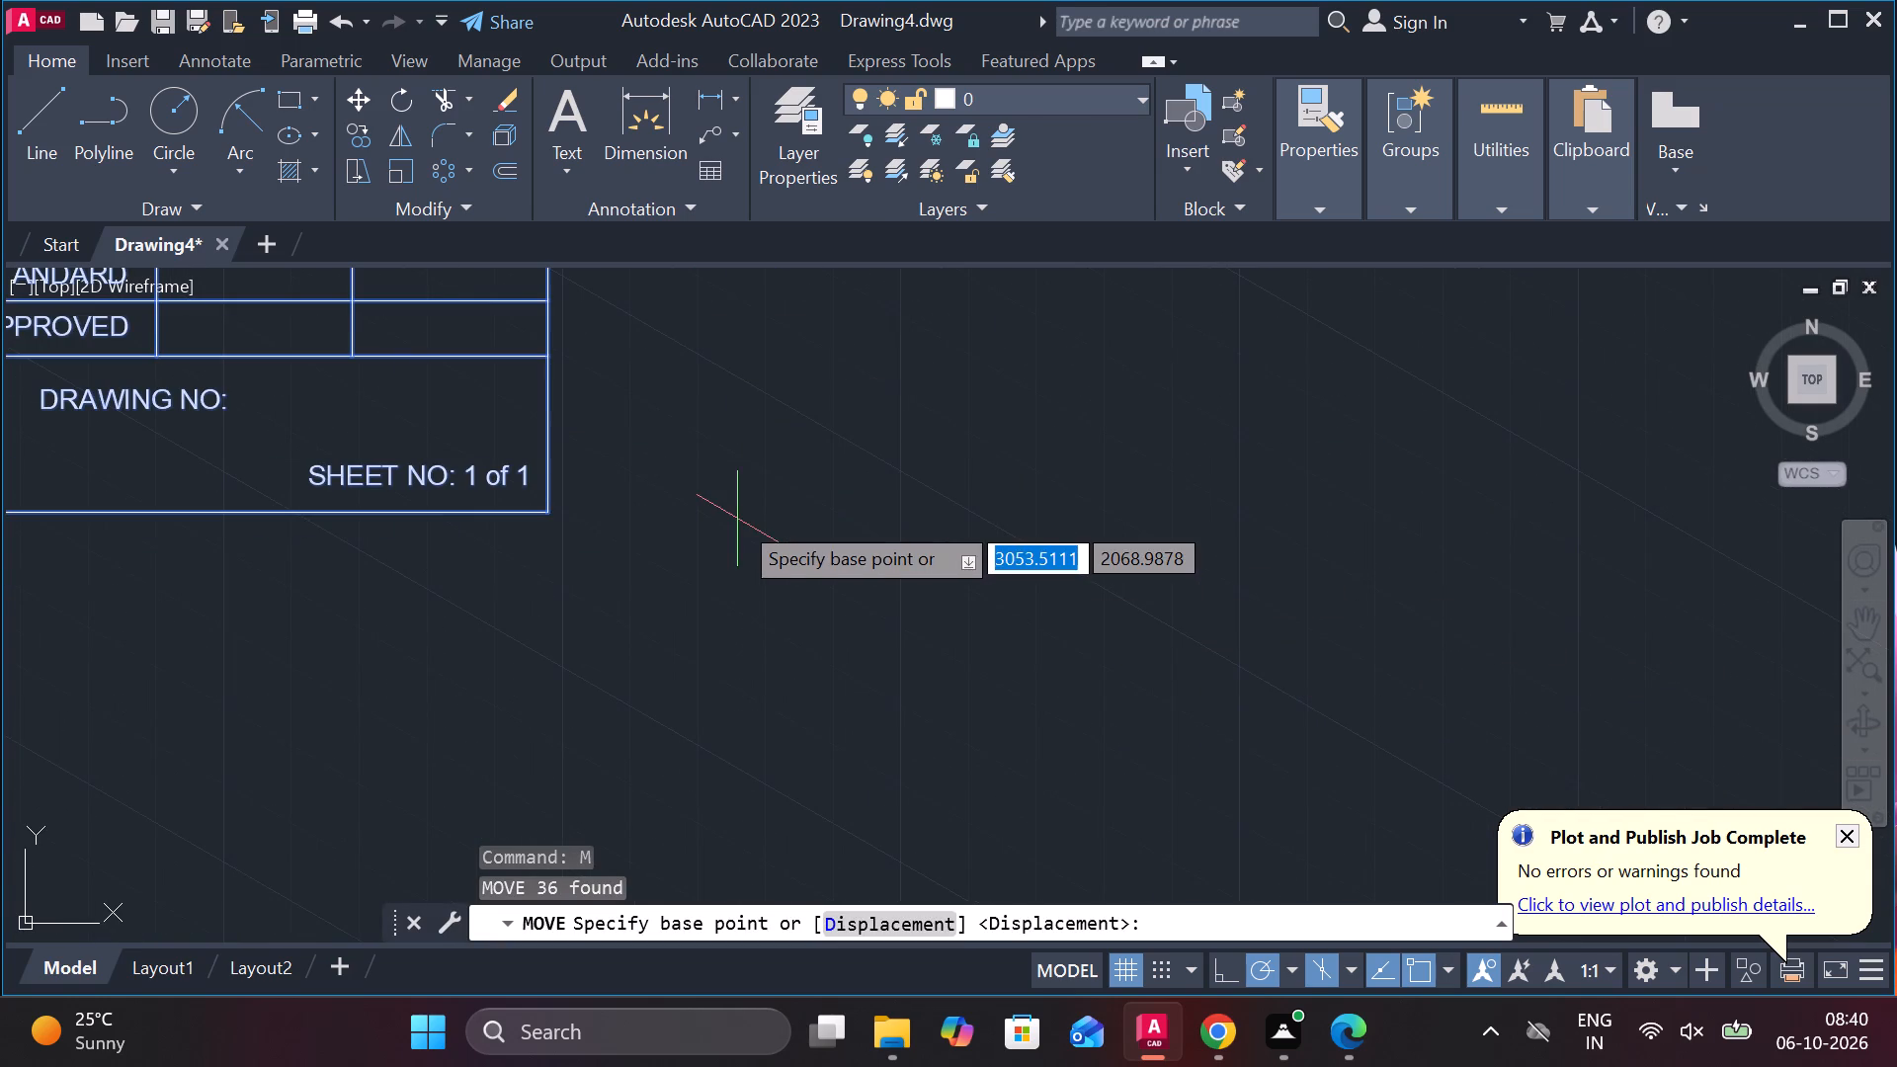
middle_drag(737, 519, 1109, 705)
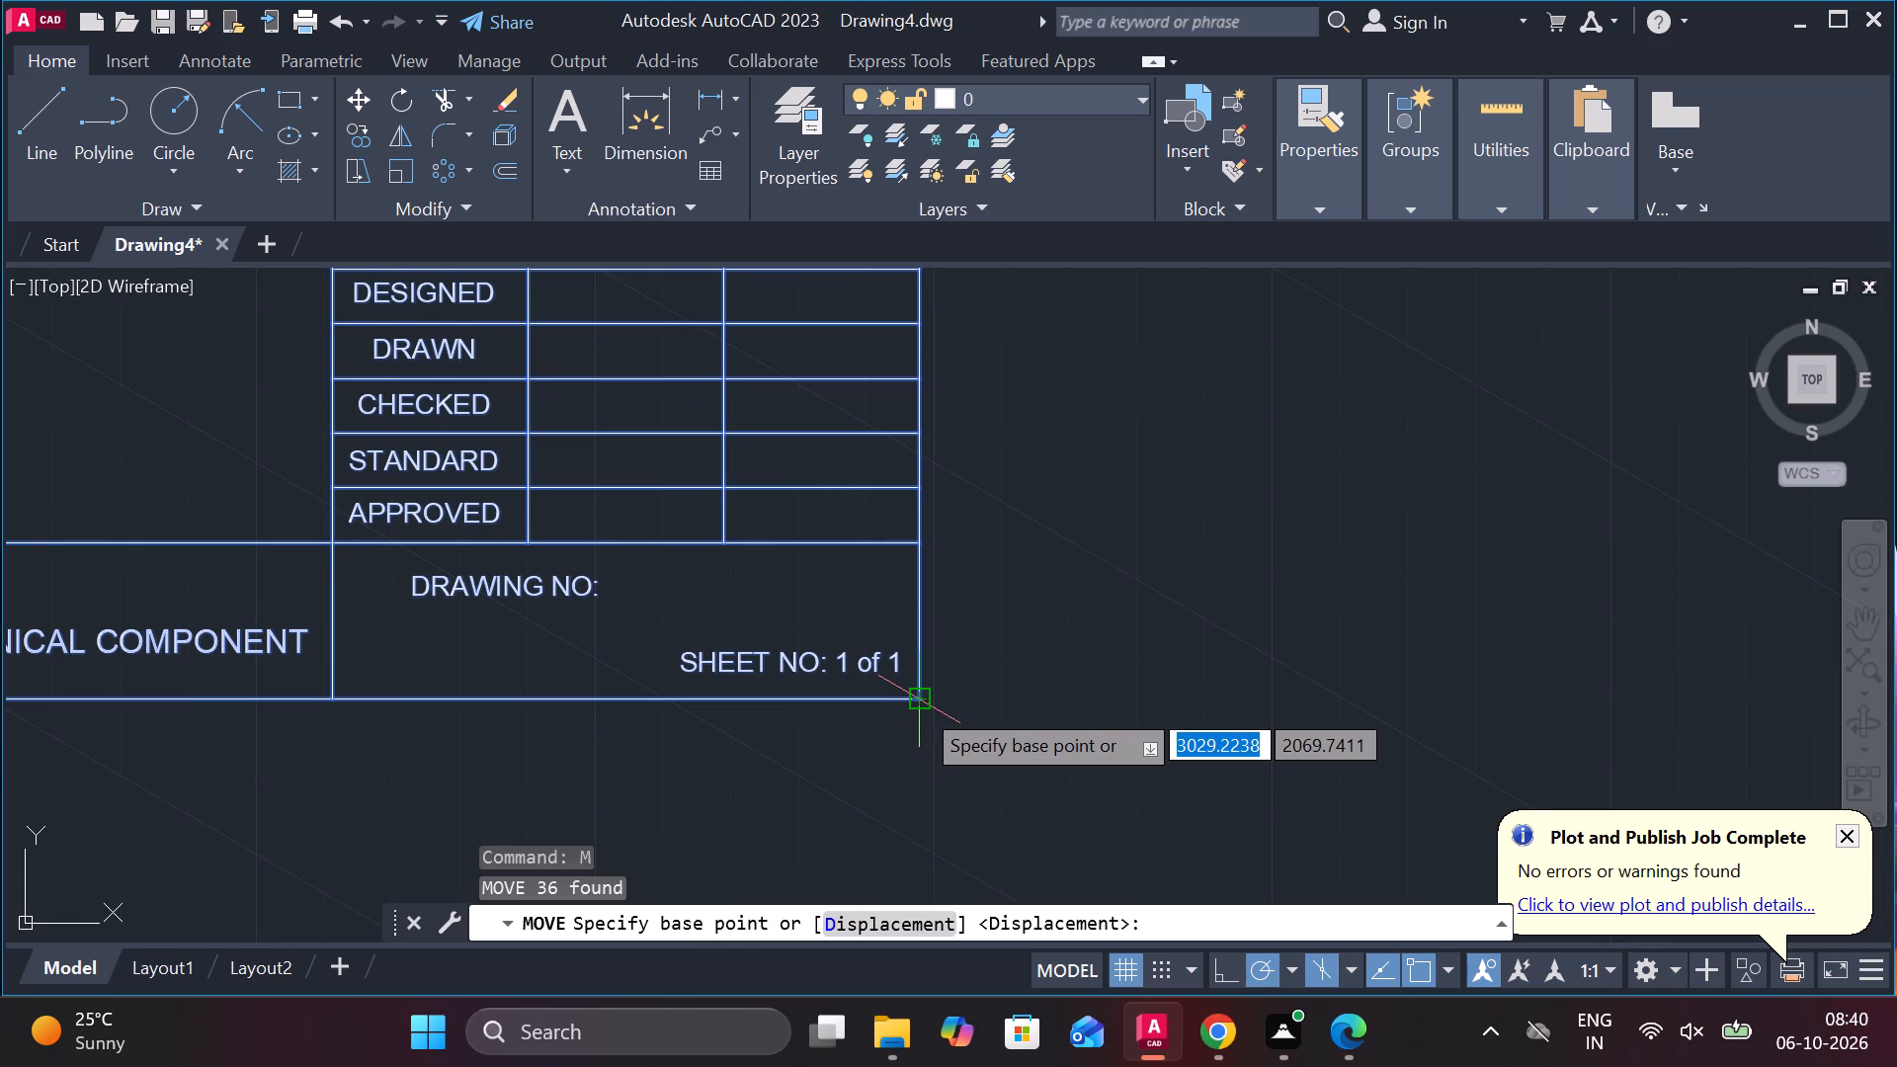
click(919, 705)
scroll(1102, 739, down, 3)
middle_drag(1102, 739, 1378, 579)
scroll(1120, 818, up, 2)
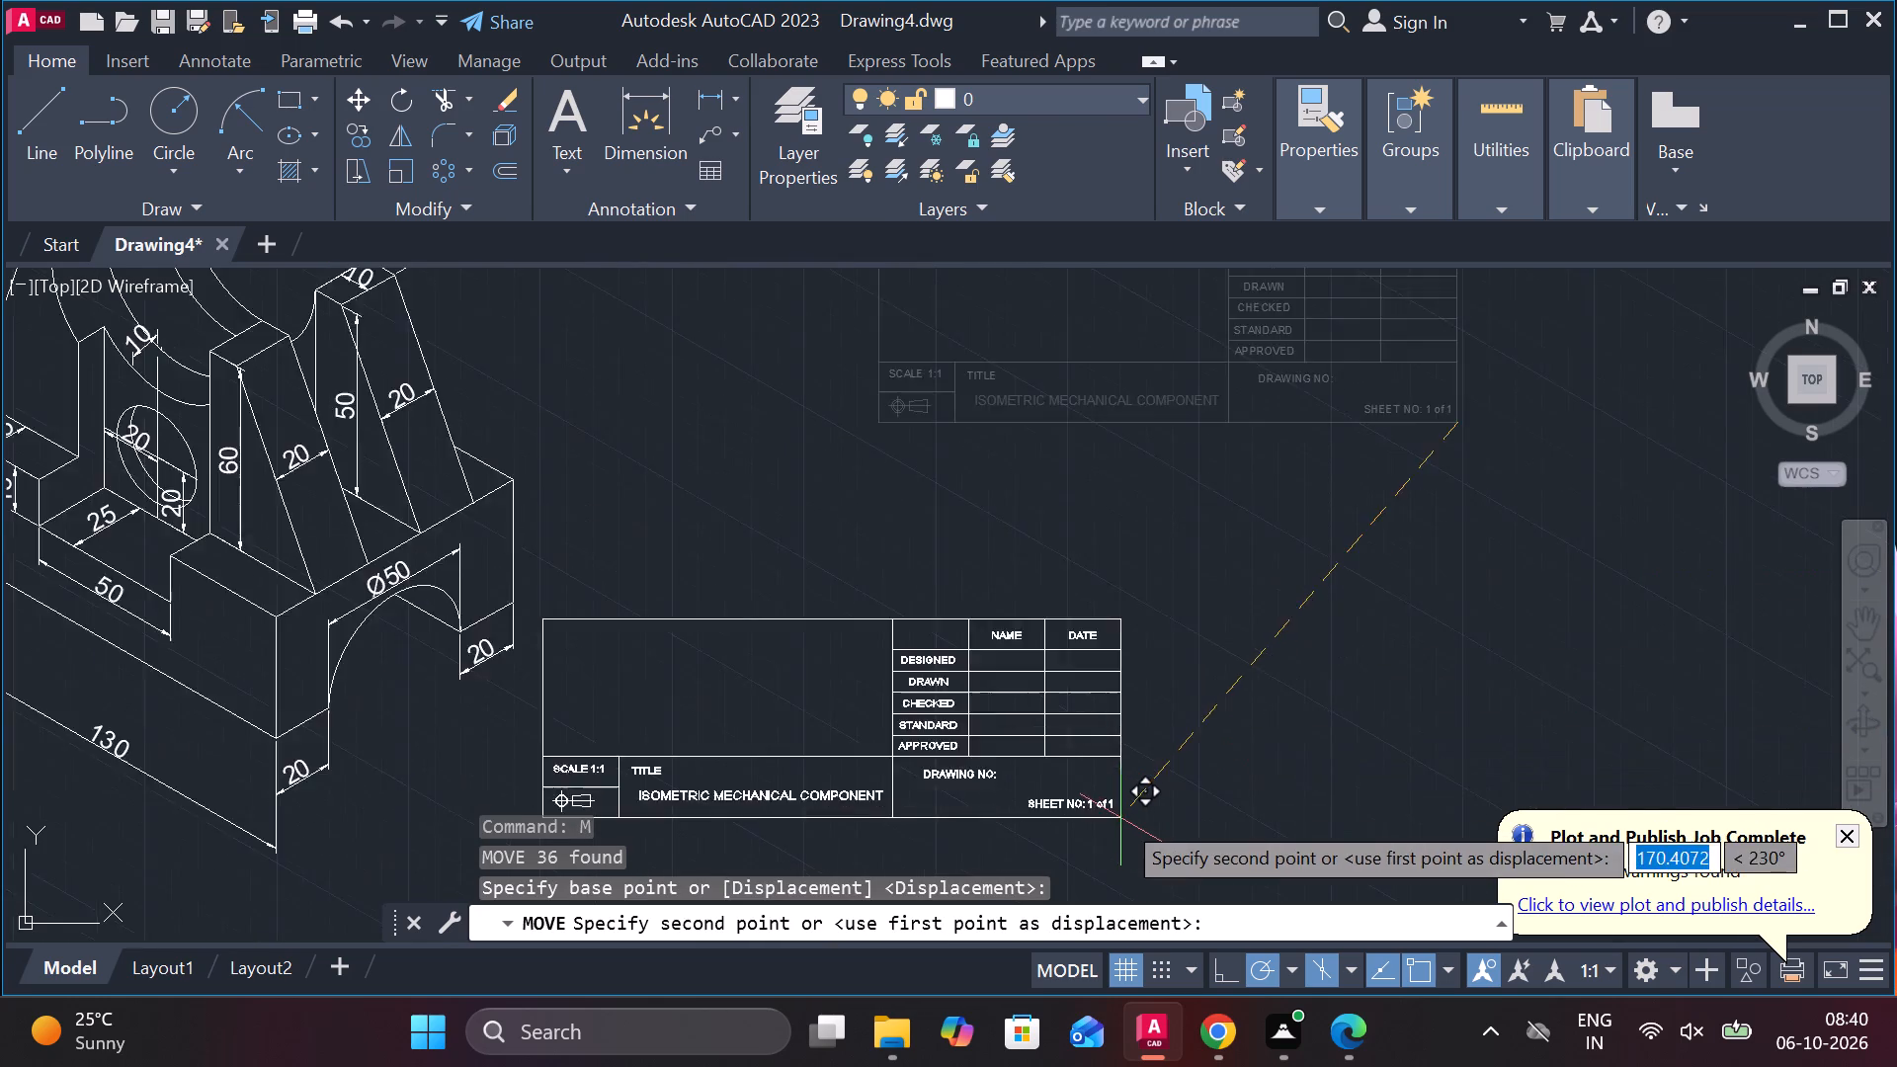
middle_drag(1120, 818, 1810, 631)
scroll(1535, 674, down, 2)
middle_drag(1523, 783, 1454, 783)
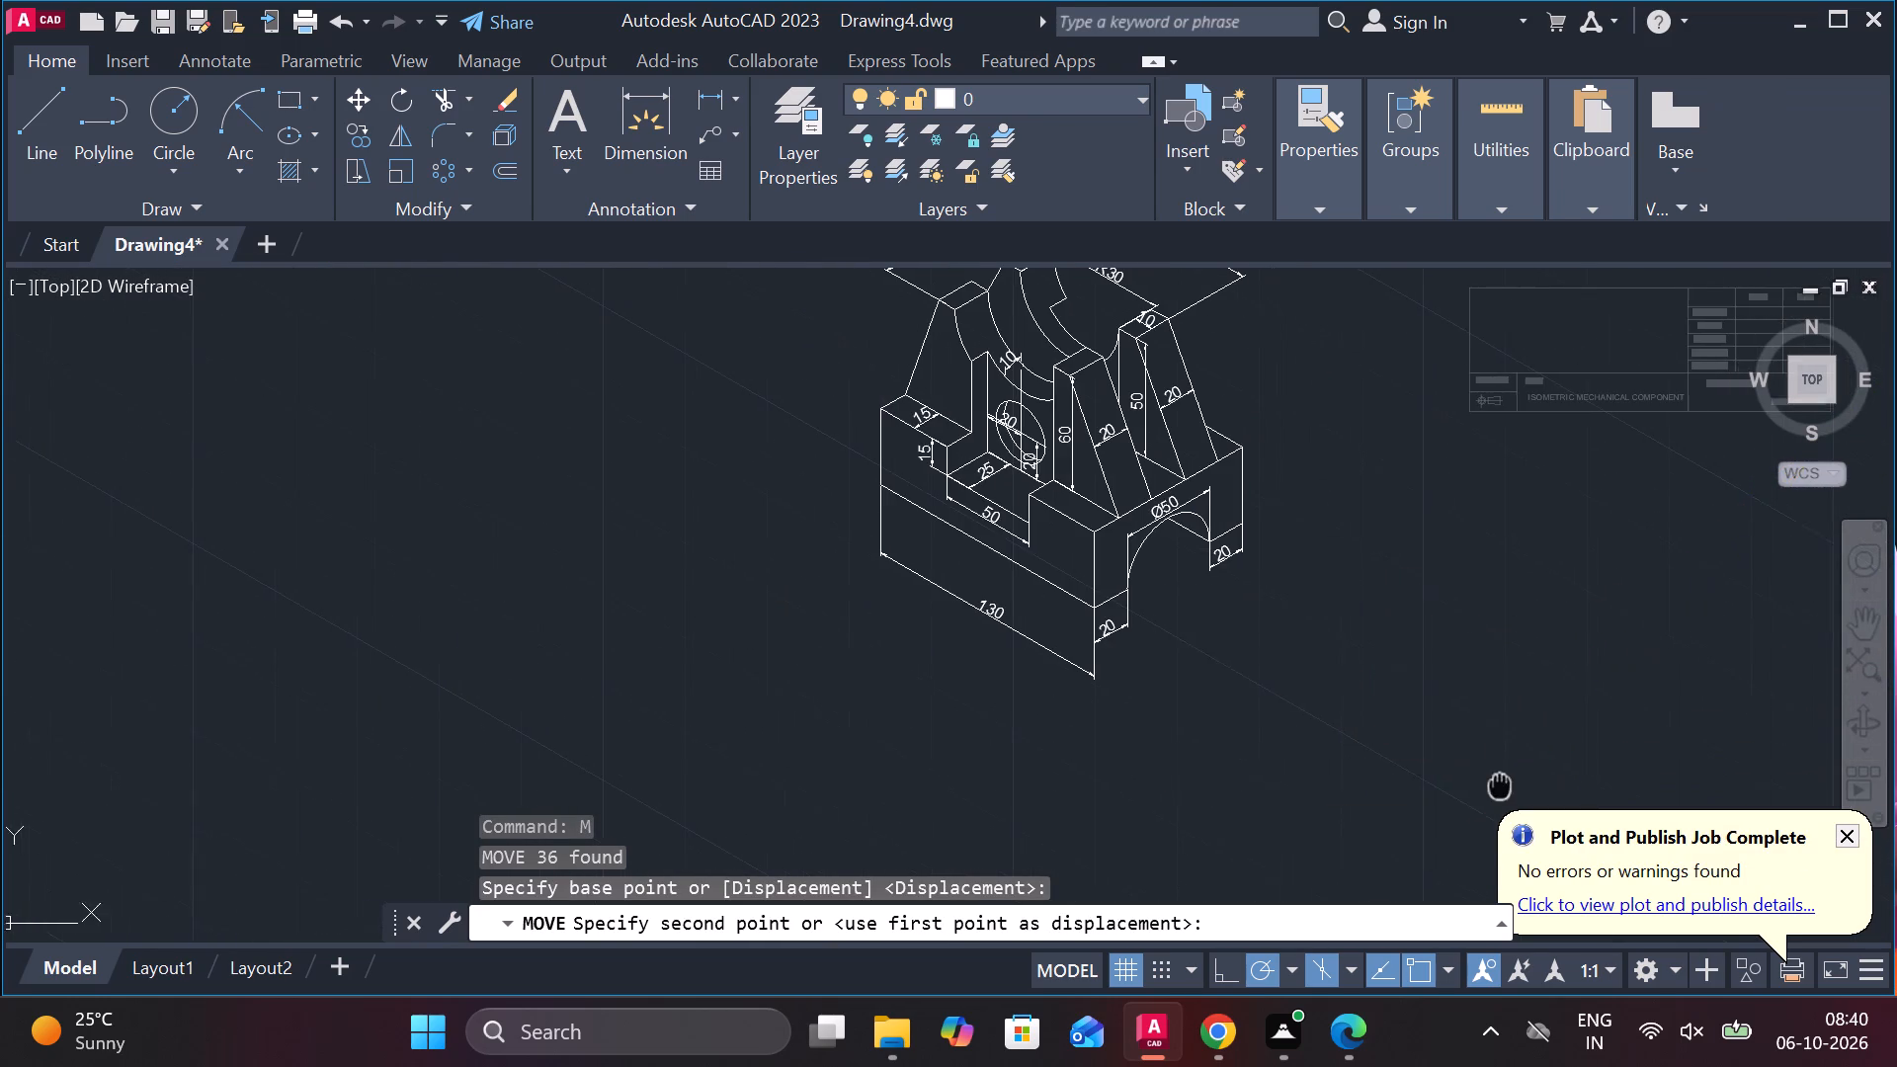
middle_drag(1454, 783, 1151, 783)
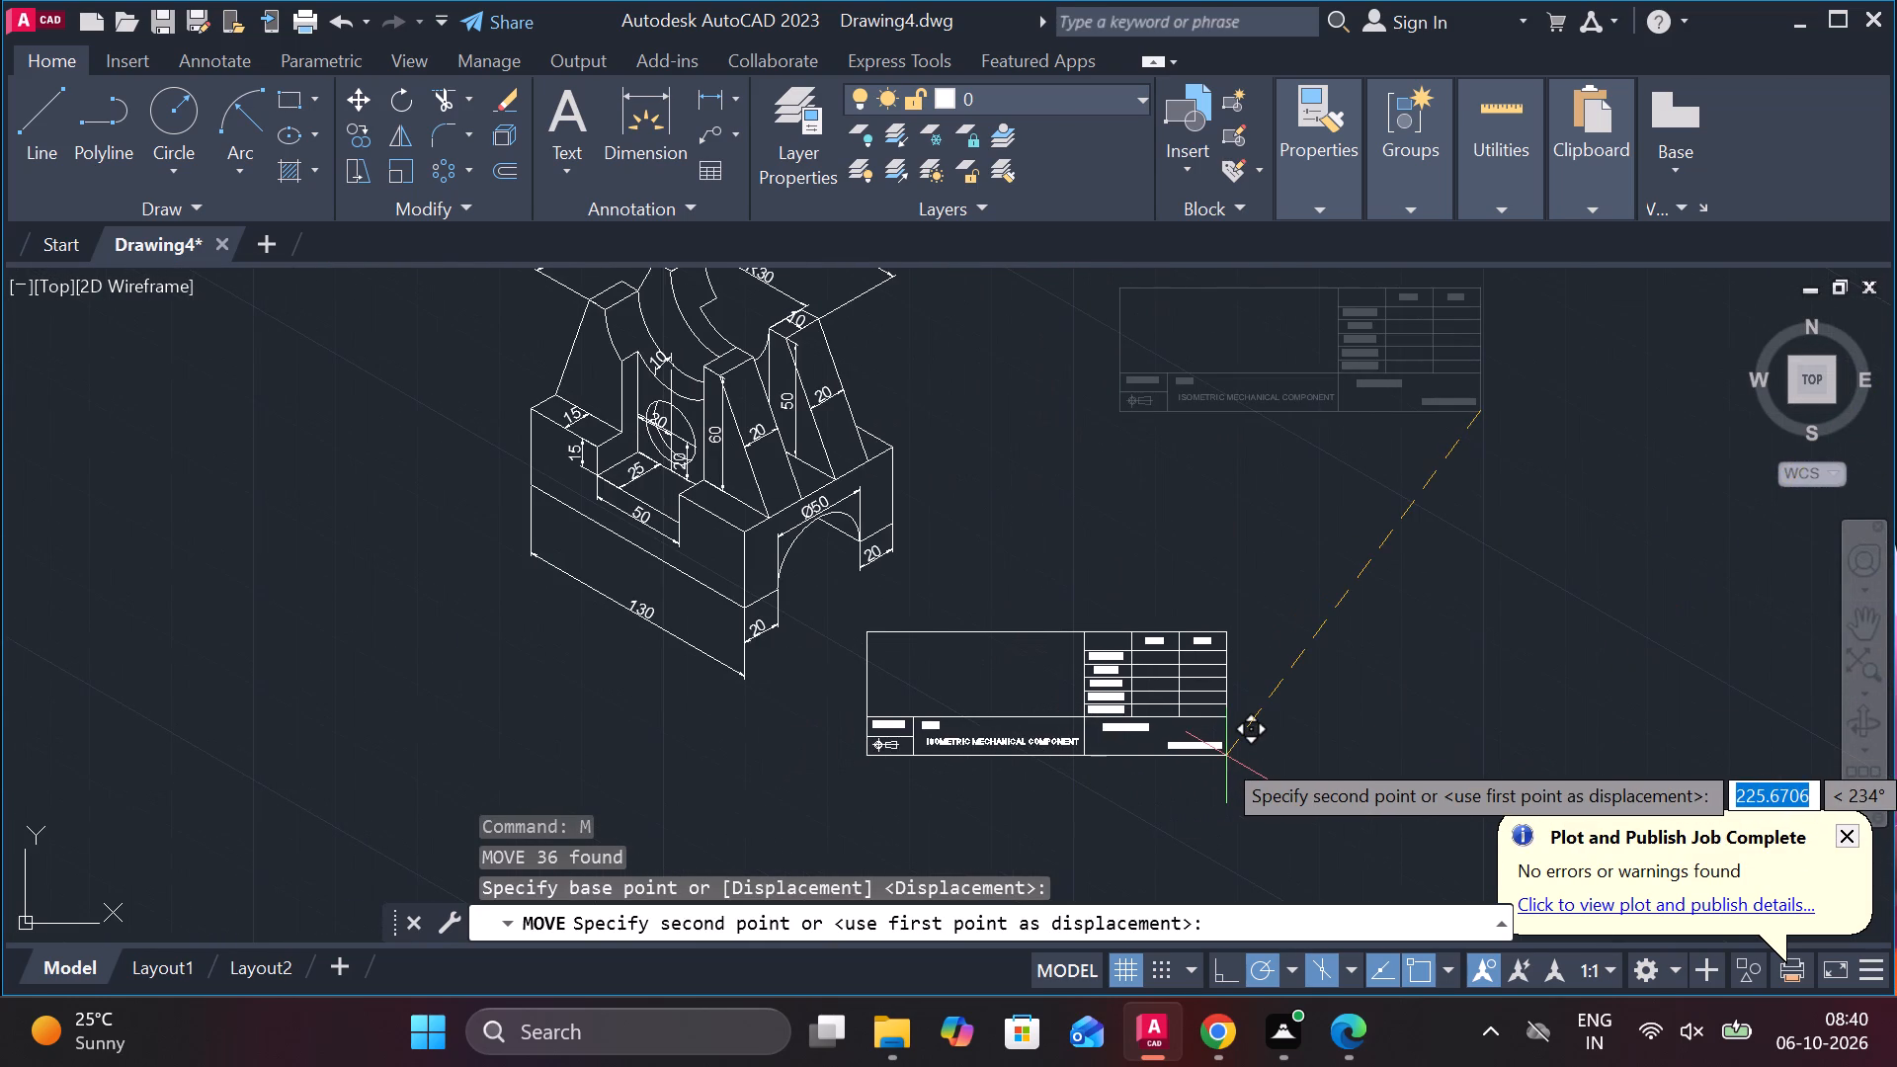
click(1226, 756)
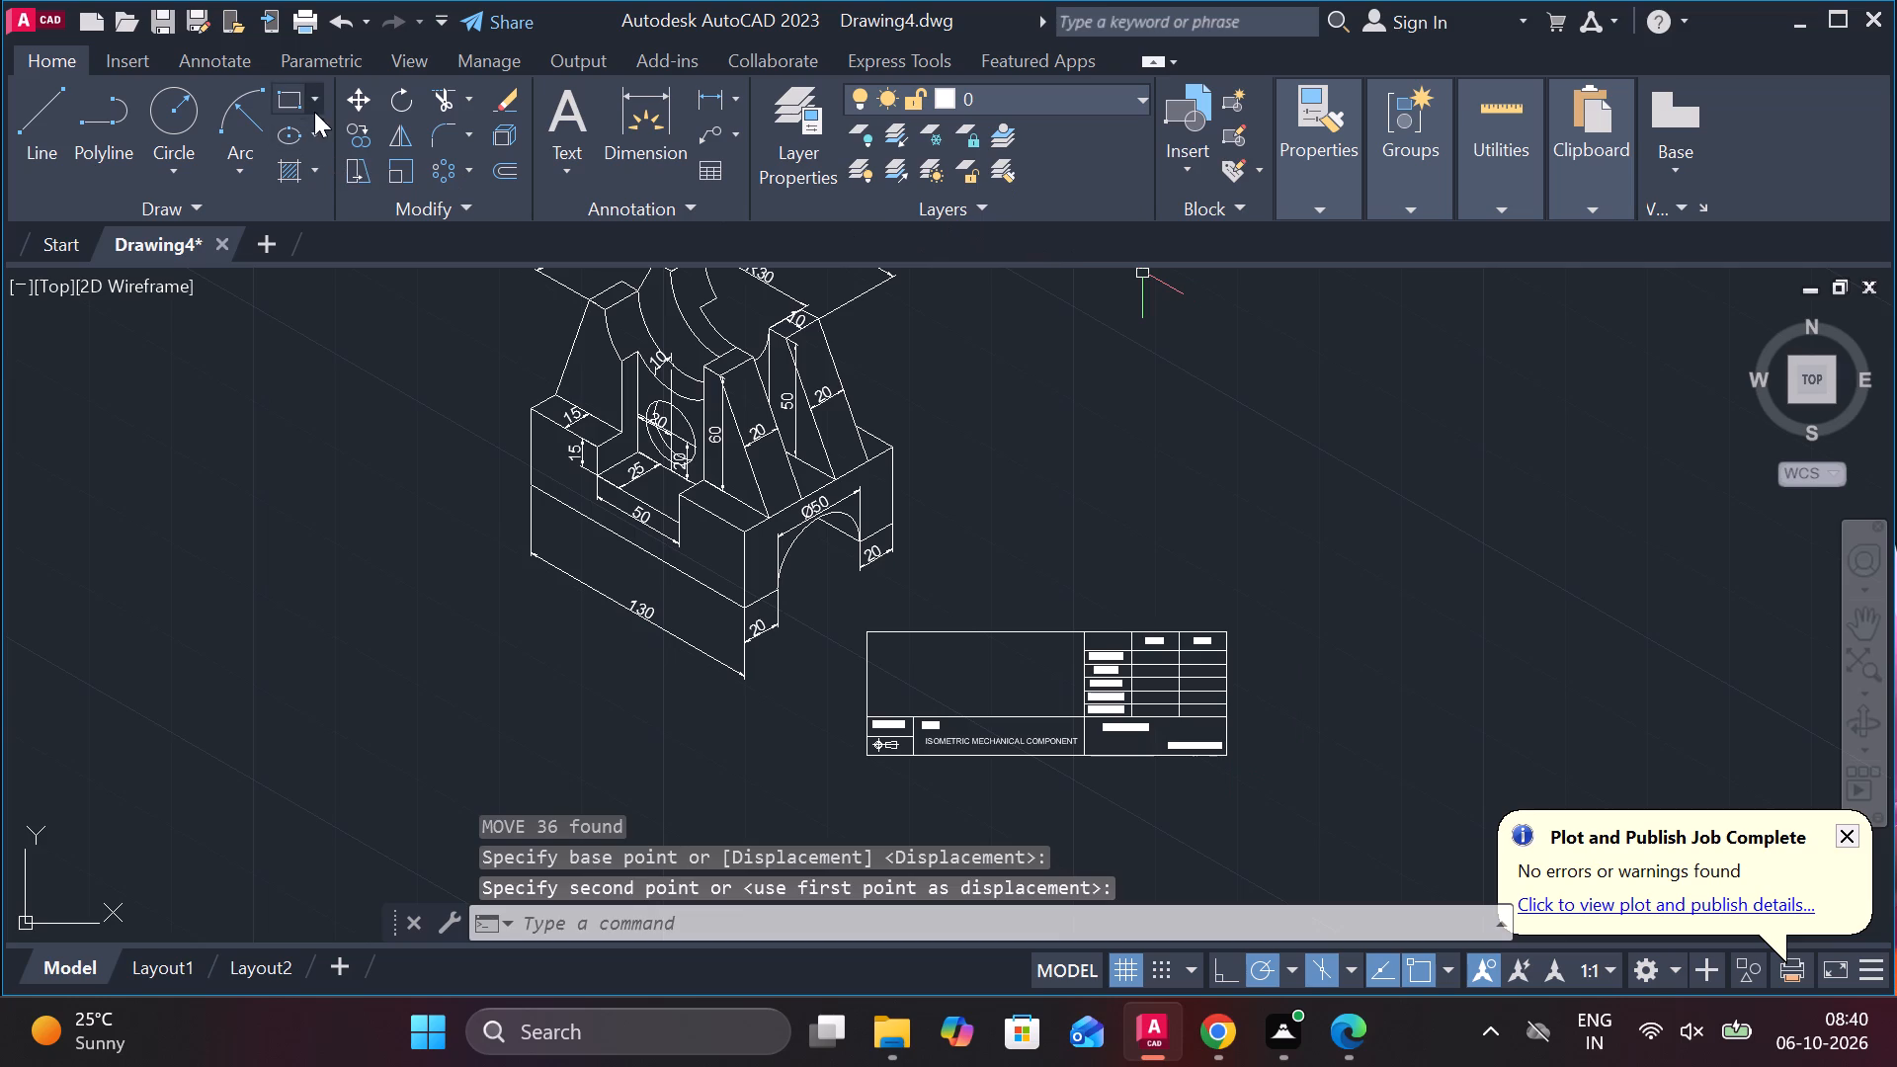
Draw a border rectangle about 400 by 335 from the title block's lower-right corner, enclosing the isometric block and title block.
click(286, 99)
scroll(1238, 800, up, 3)
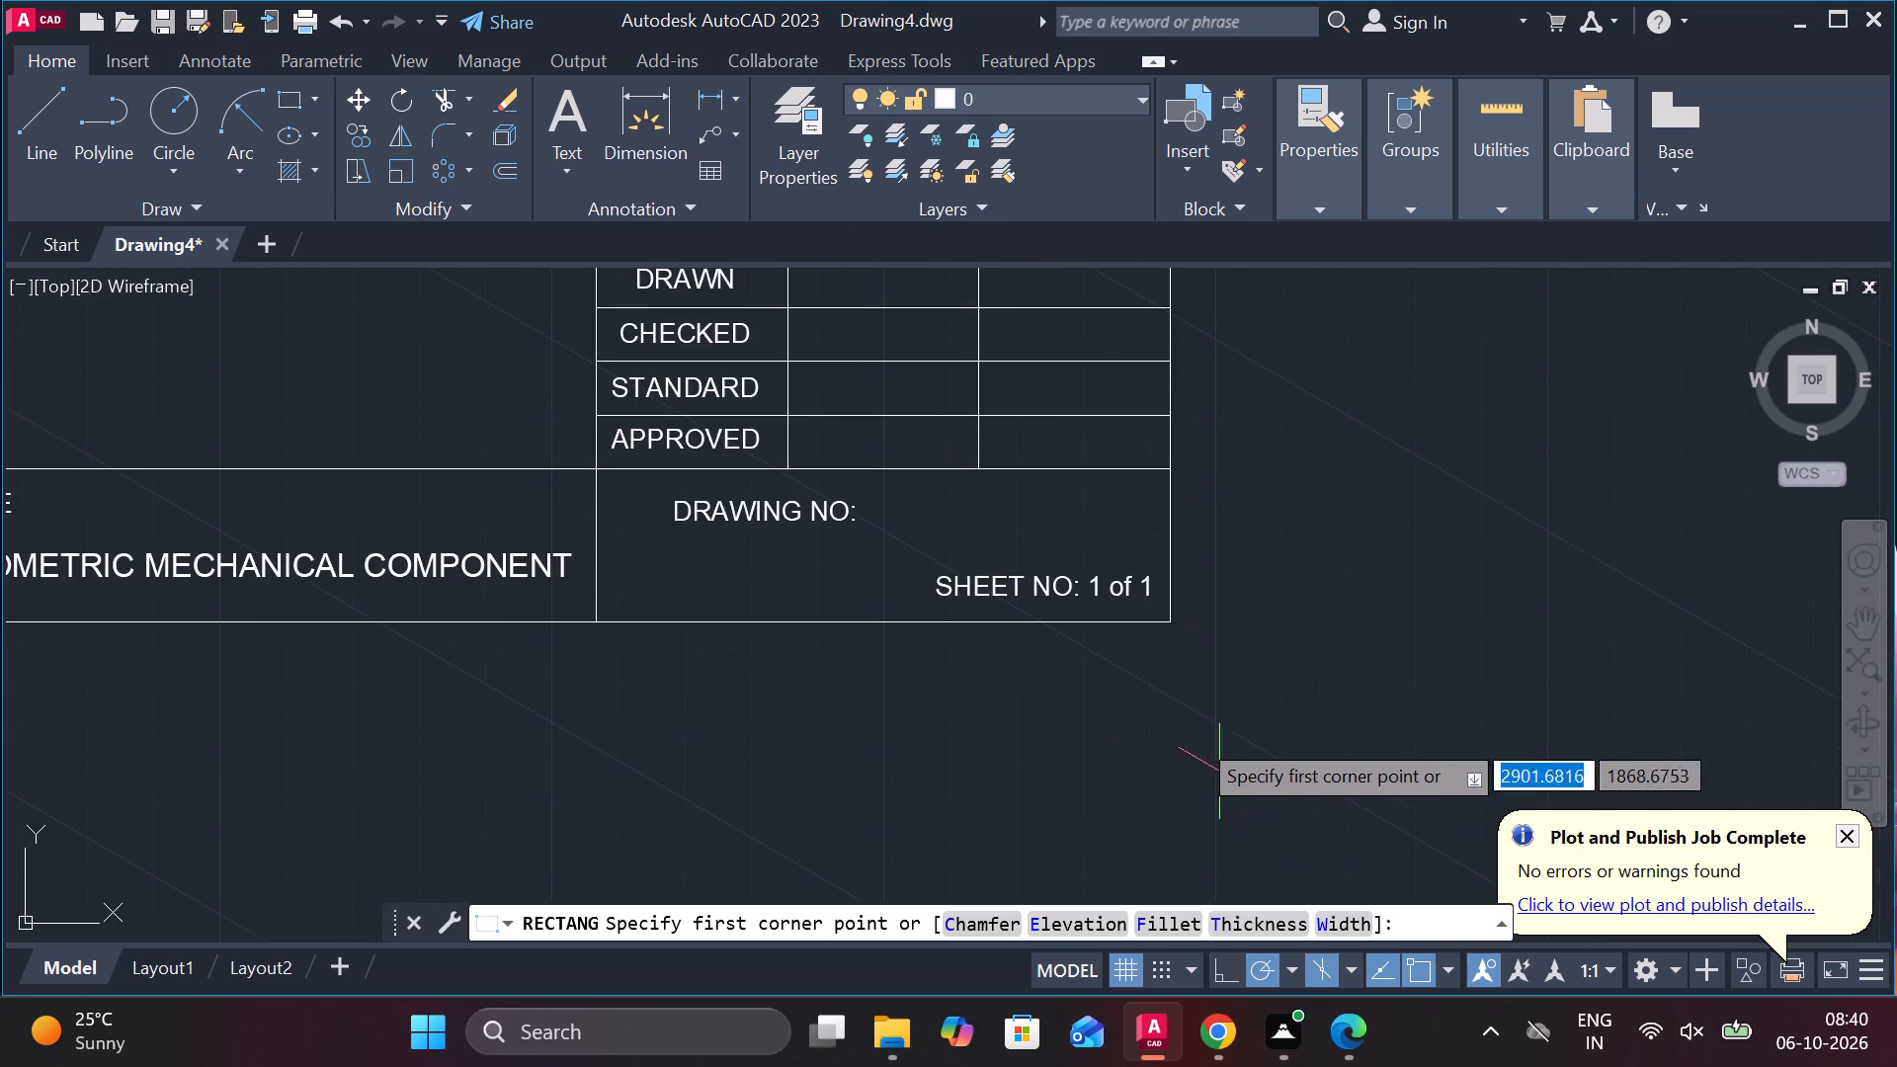
click(1172, 624)
scroll(1204, 645, down, 3)
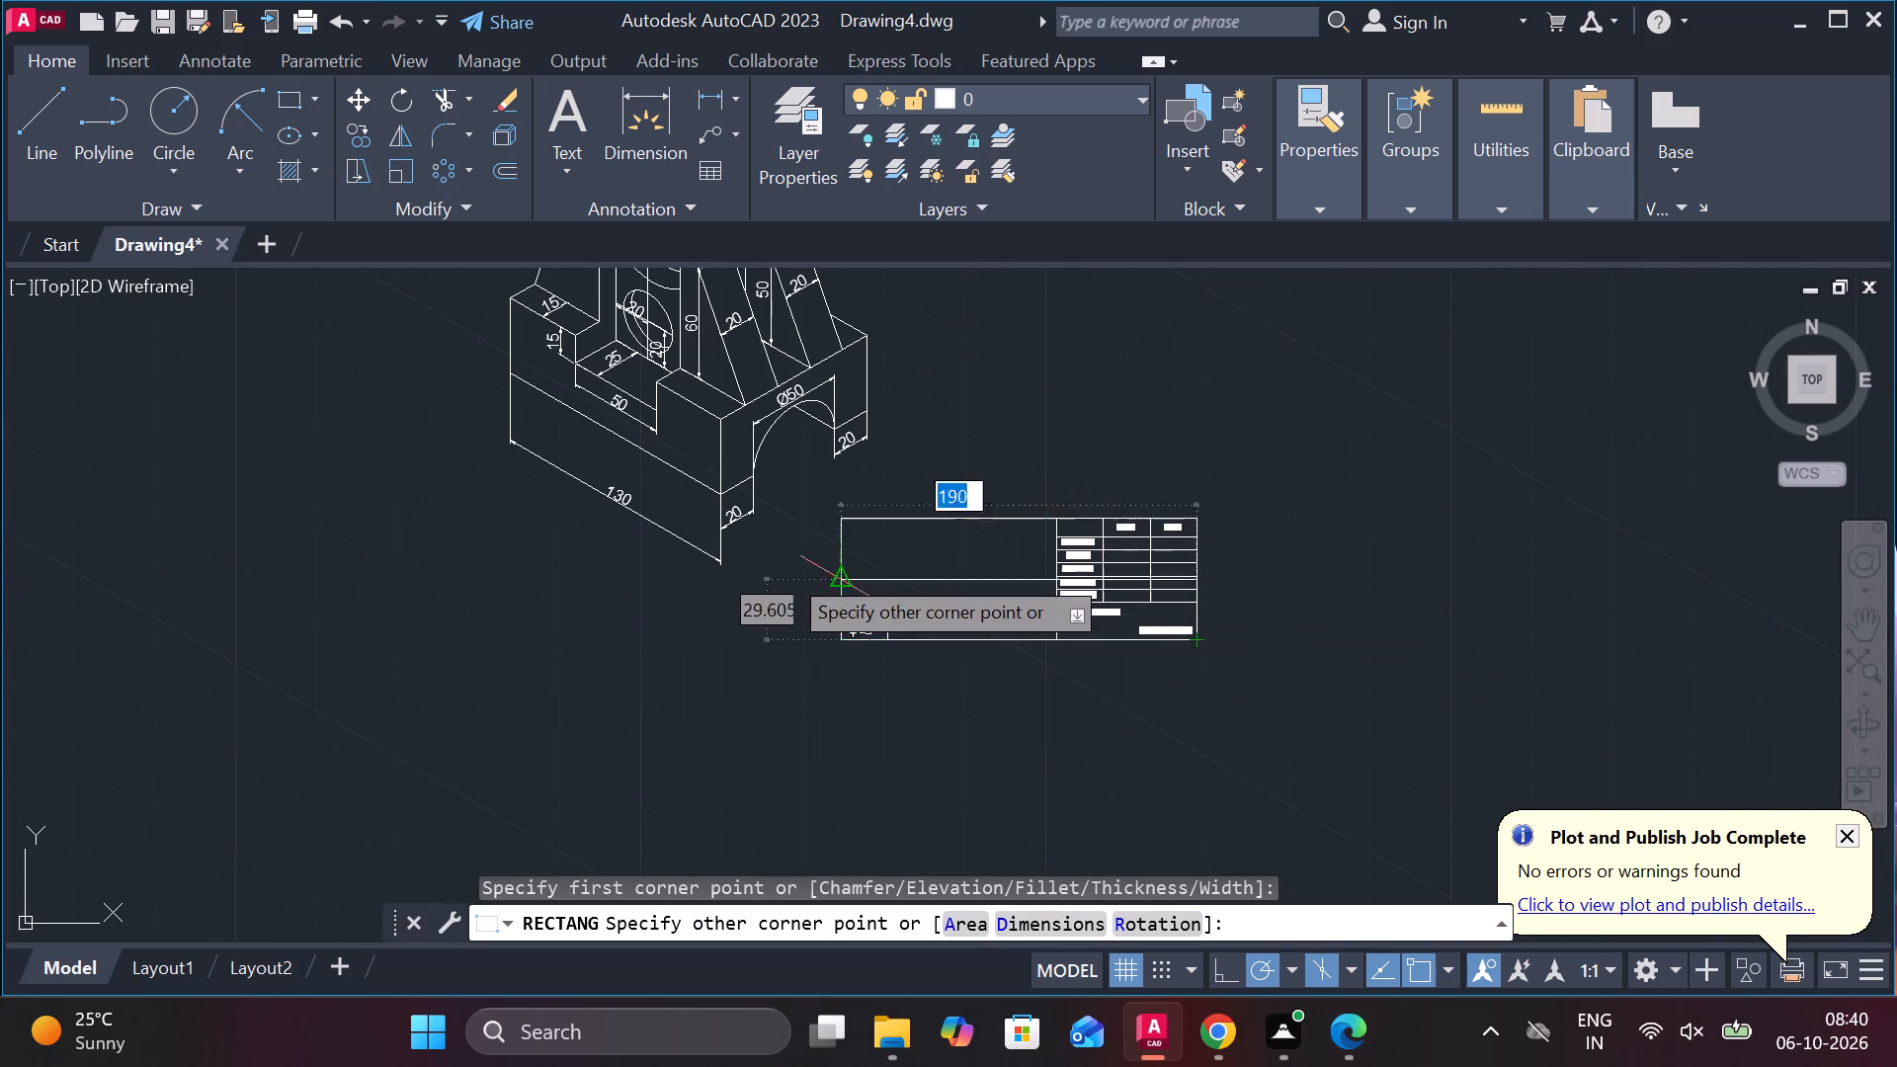
middle_drag(698, 612, 822, 740)
middle_drag(505, 391, 553, 598)
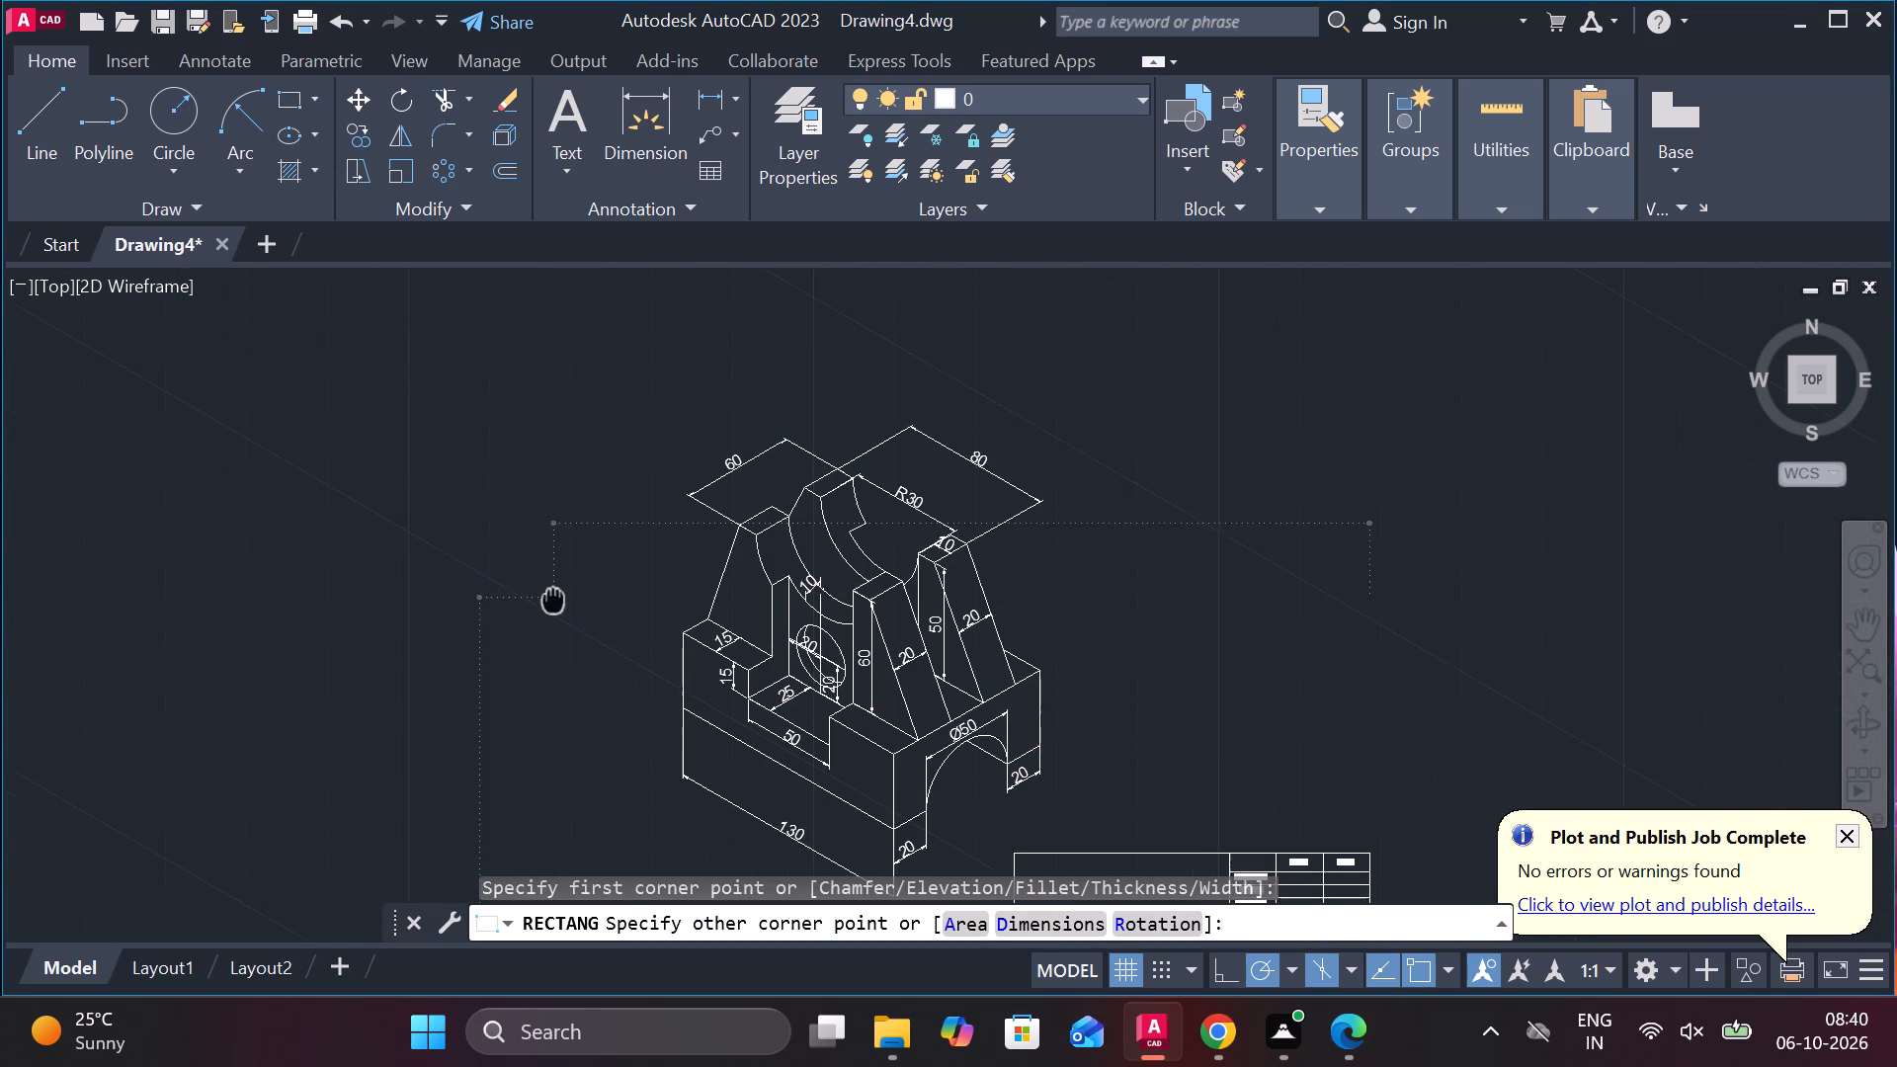
middle_drag(553, 598, 549, 598)
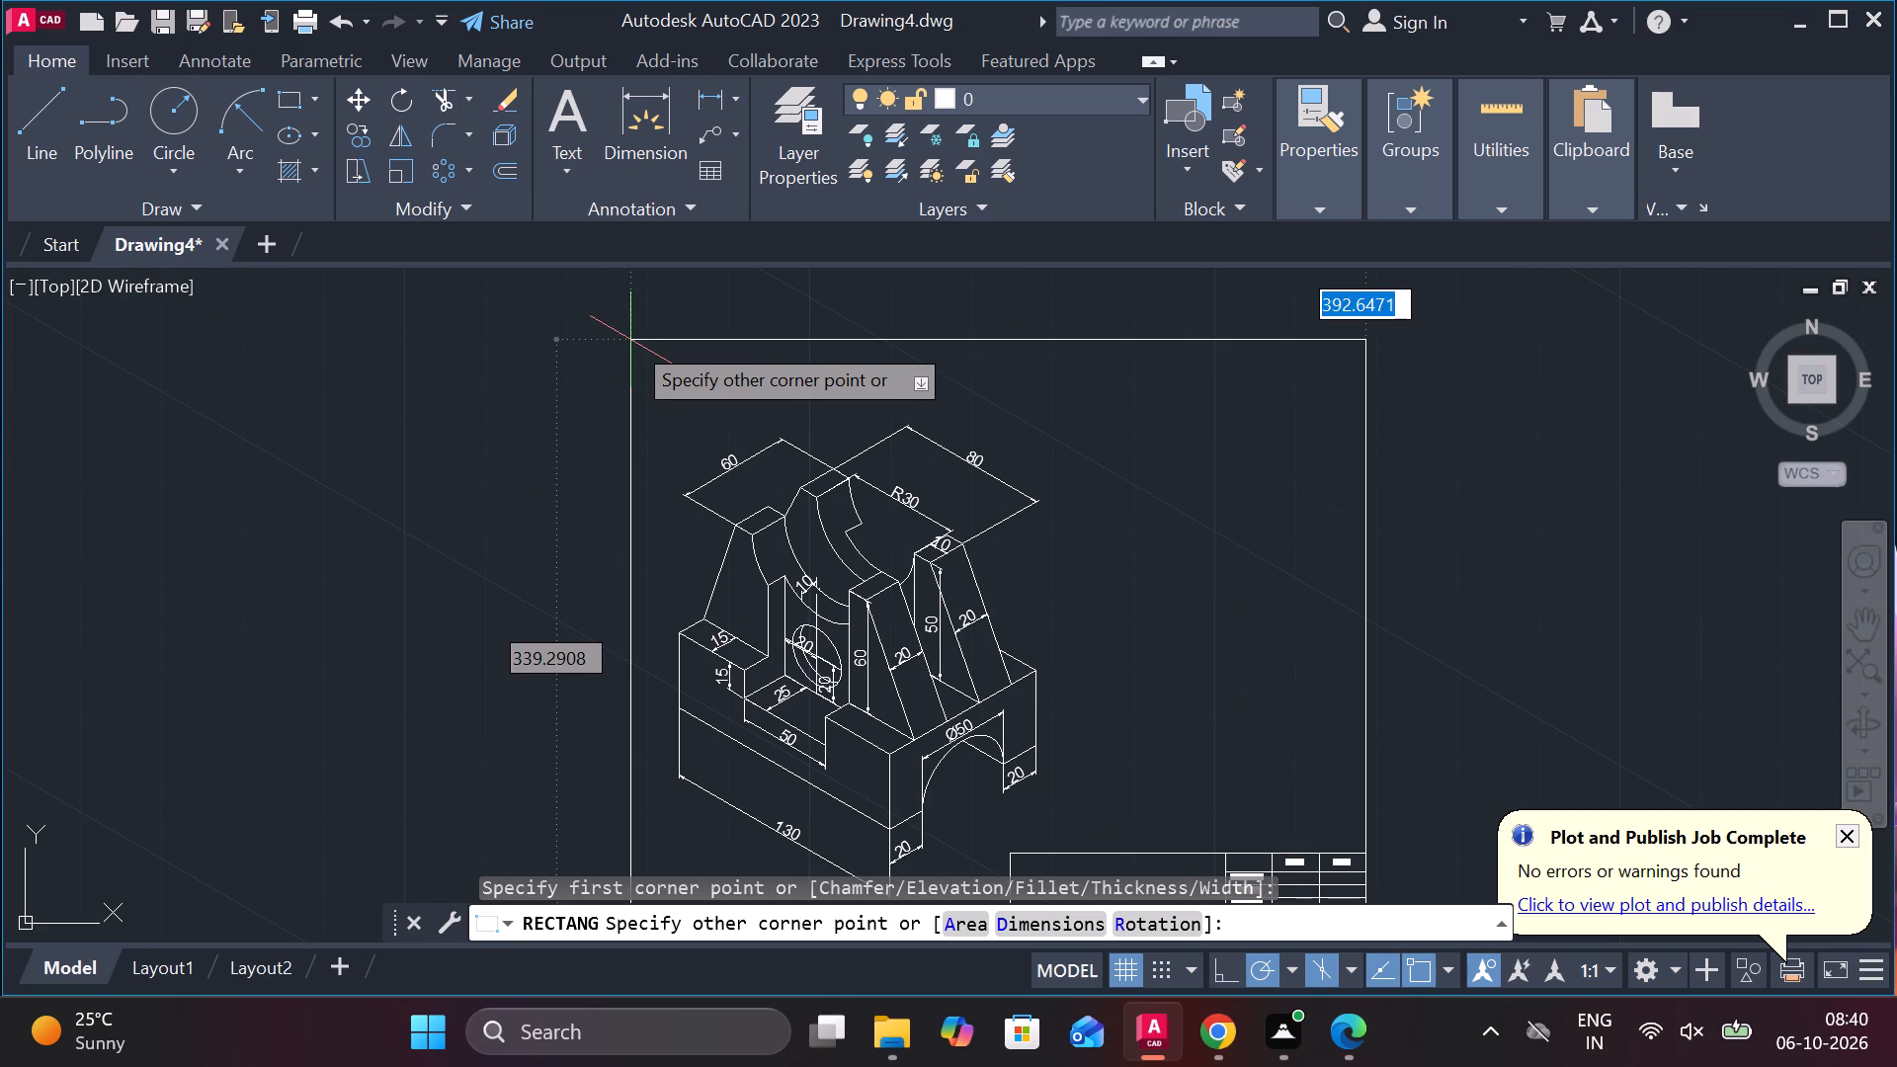
click(606, 348)
Examine the bordered sheet and the isometric block's dimensions for anything missing.
scroll(1053, 519, down, 2)
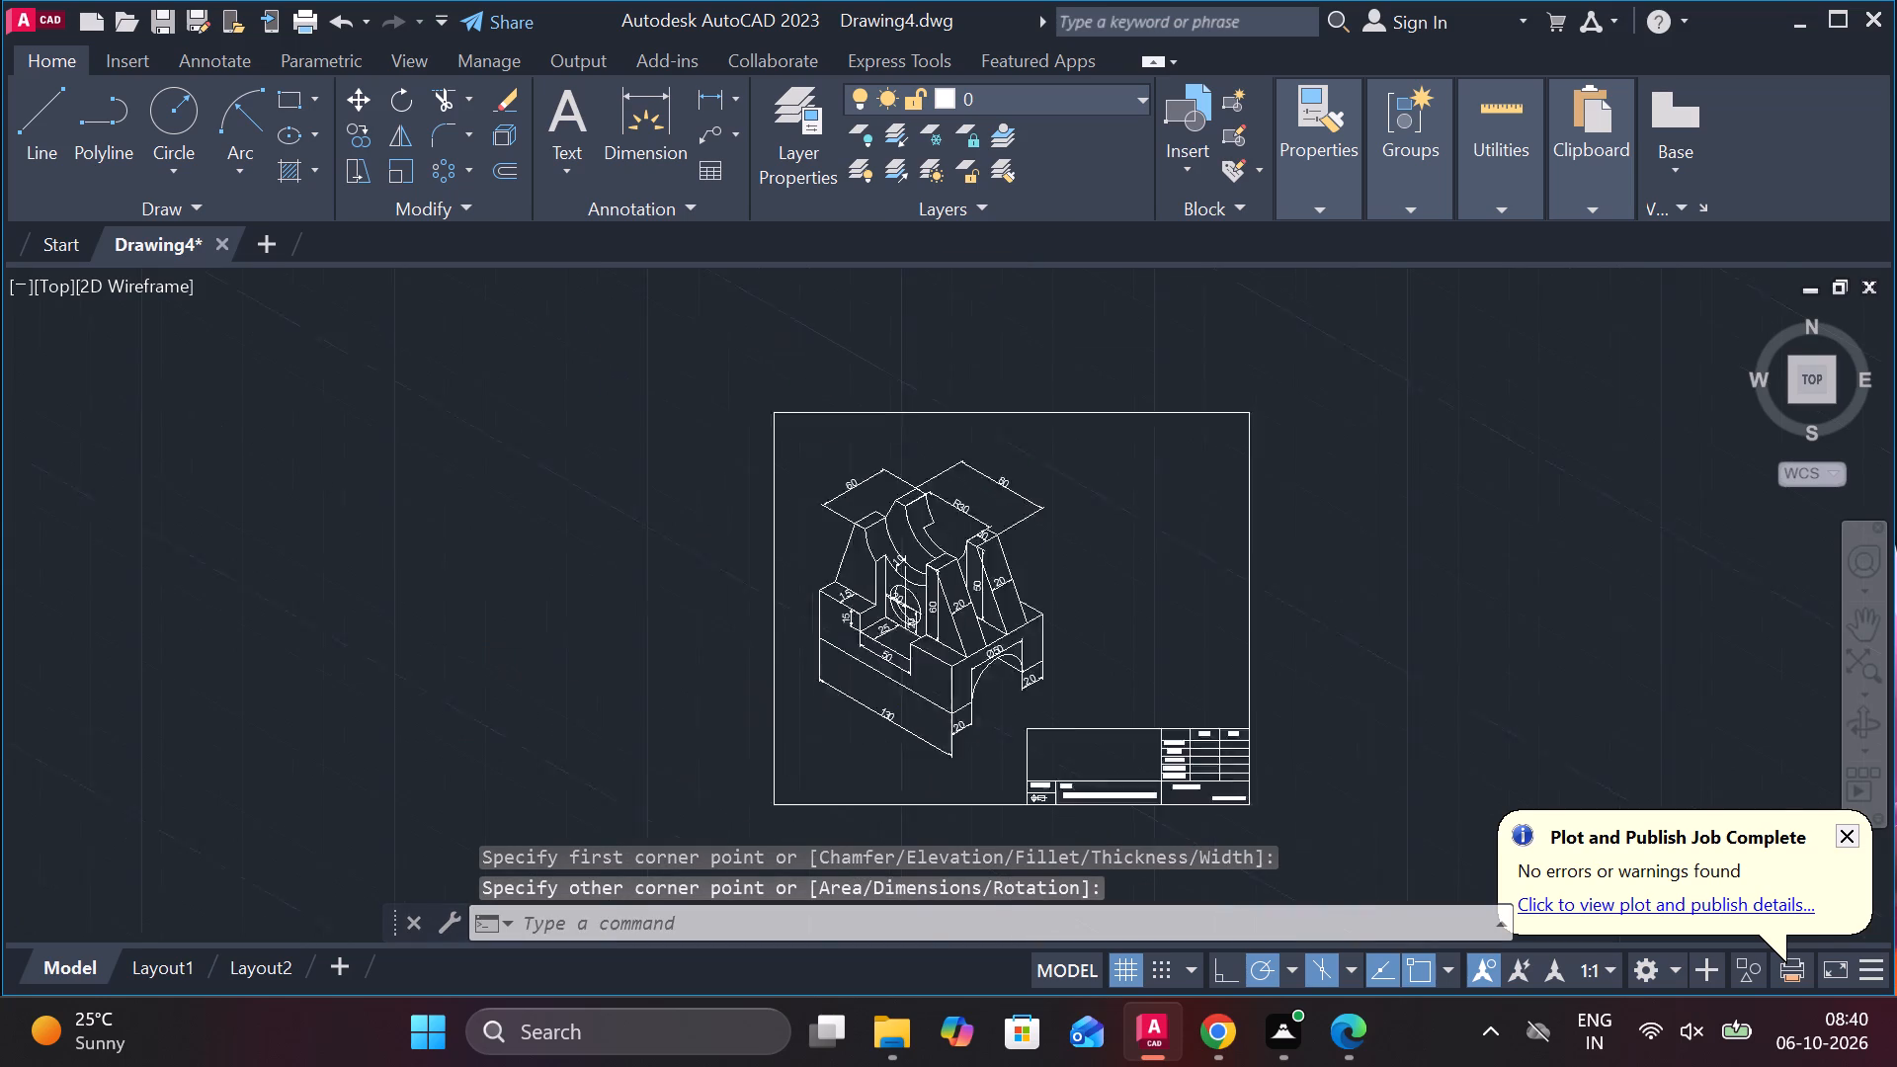
scroll(1053, 519, down, 1)
scroll(1143, 528, up, 3)
scroll(1183, 528, down, 2)
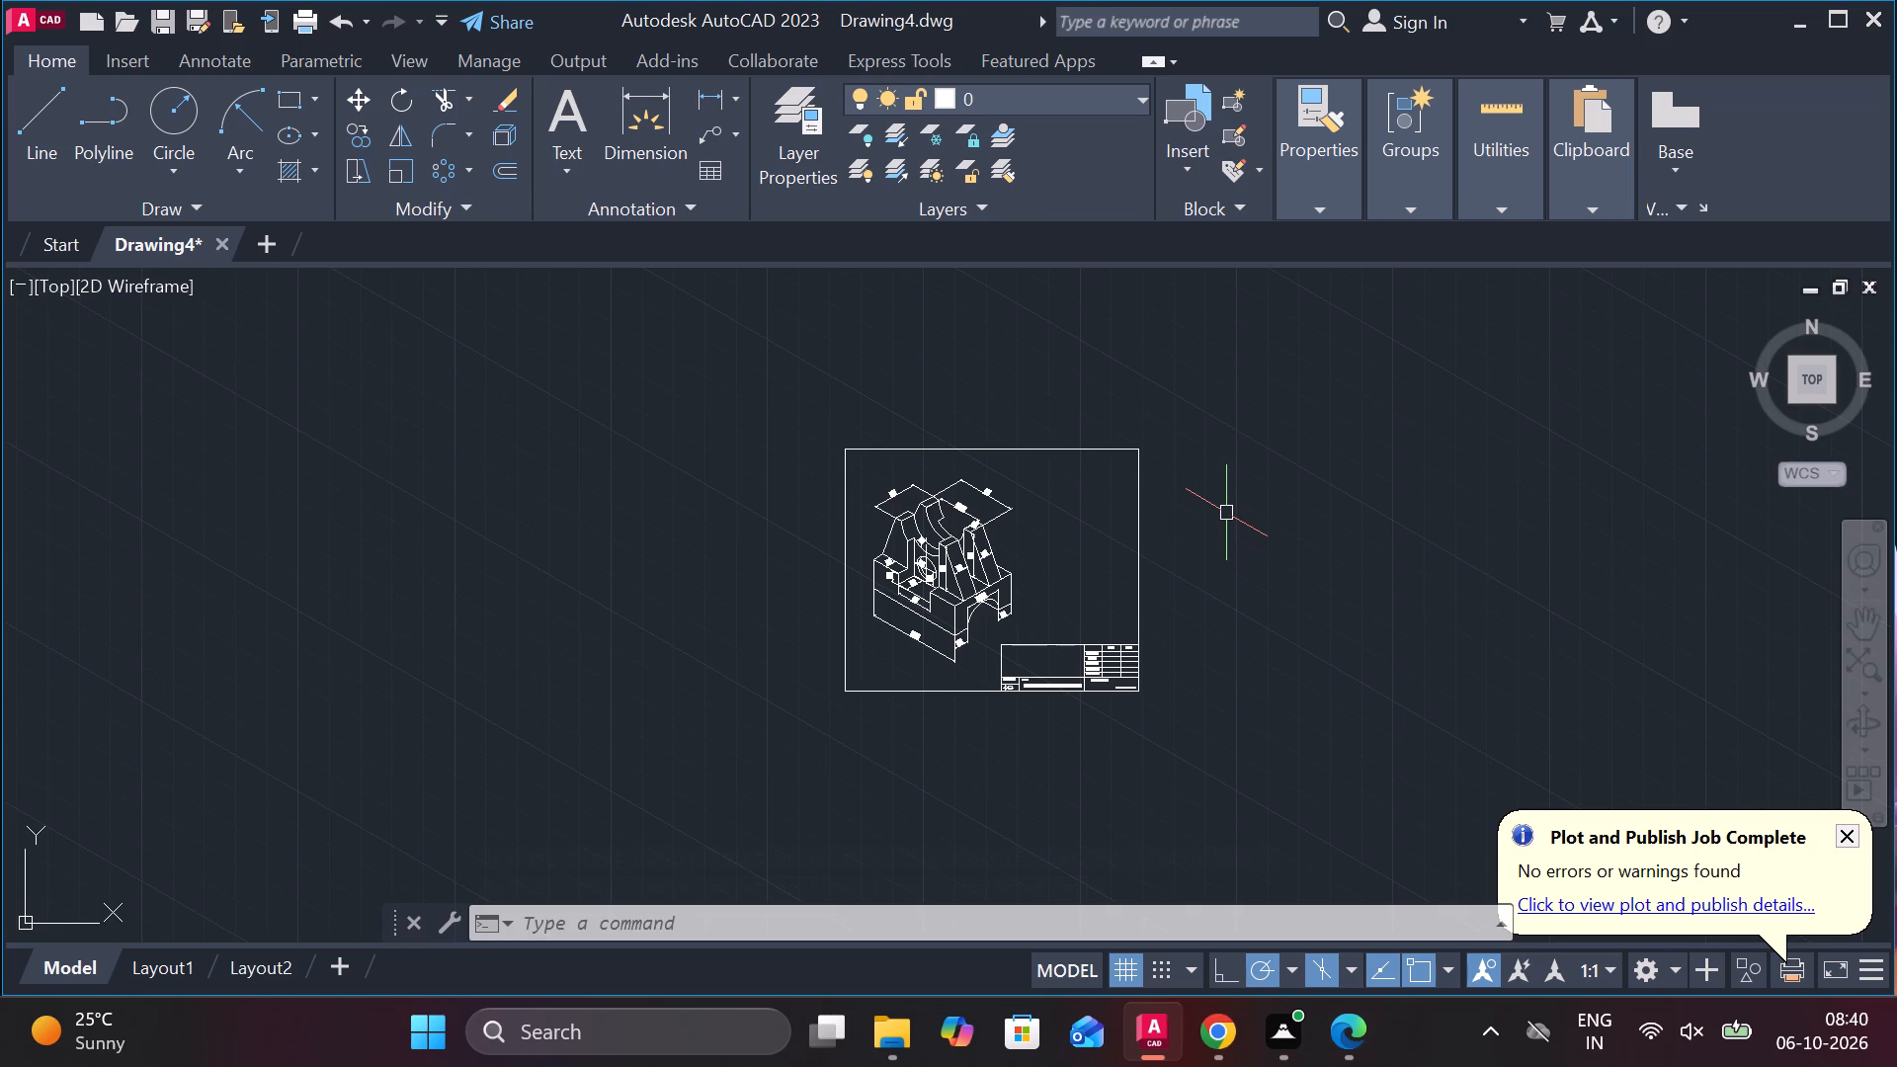
scroll(1224, 526, up, 1)
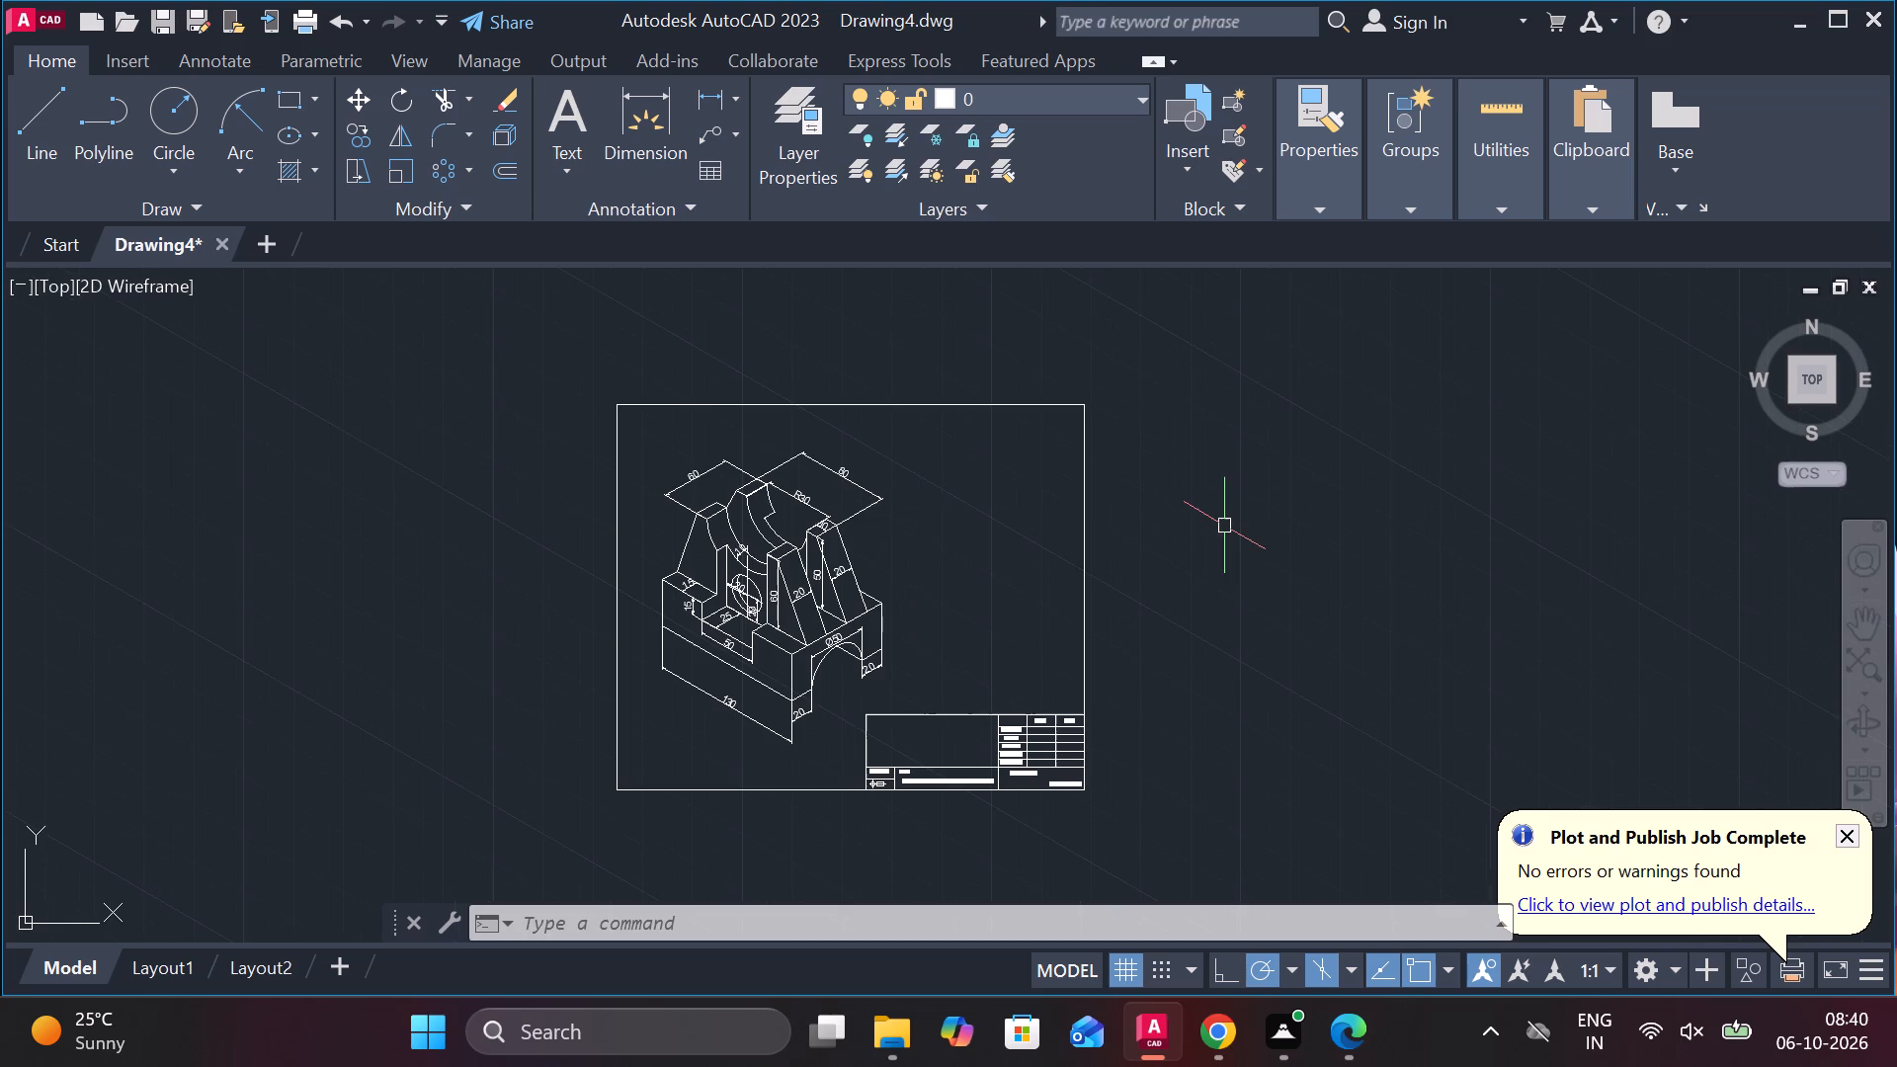
scroll(997, 568, up, 2)
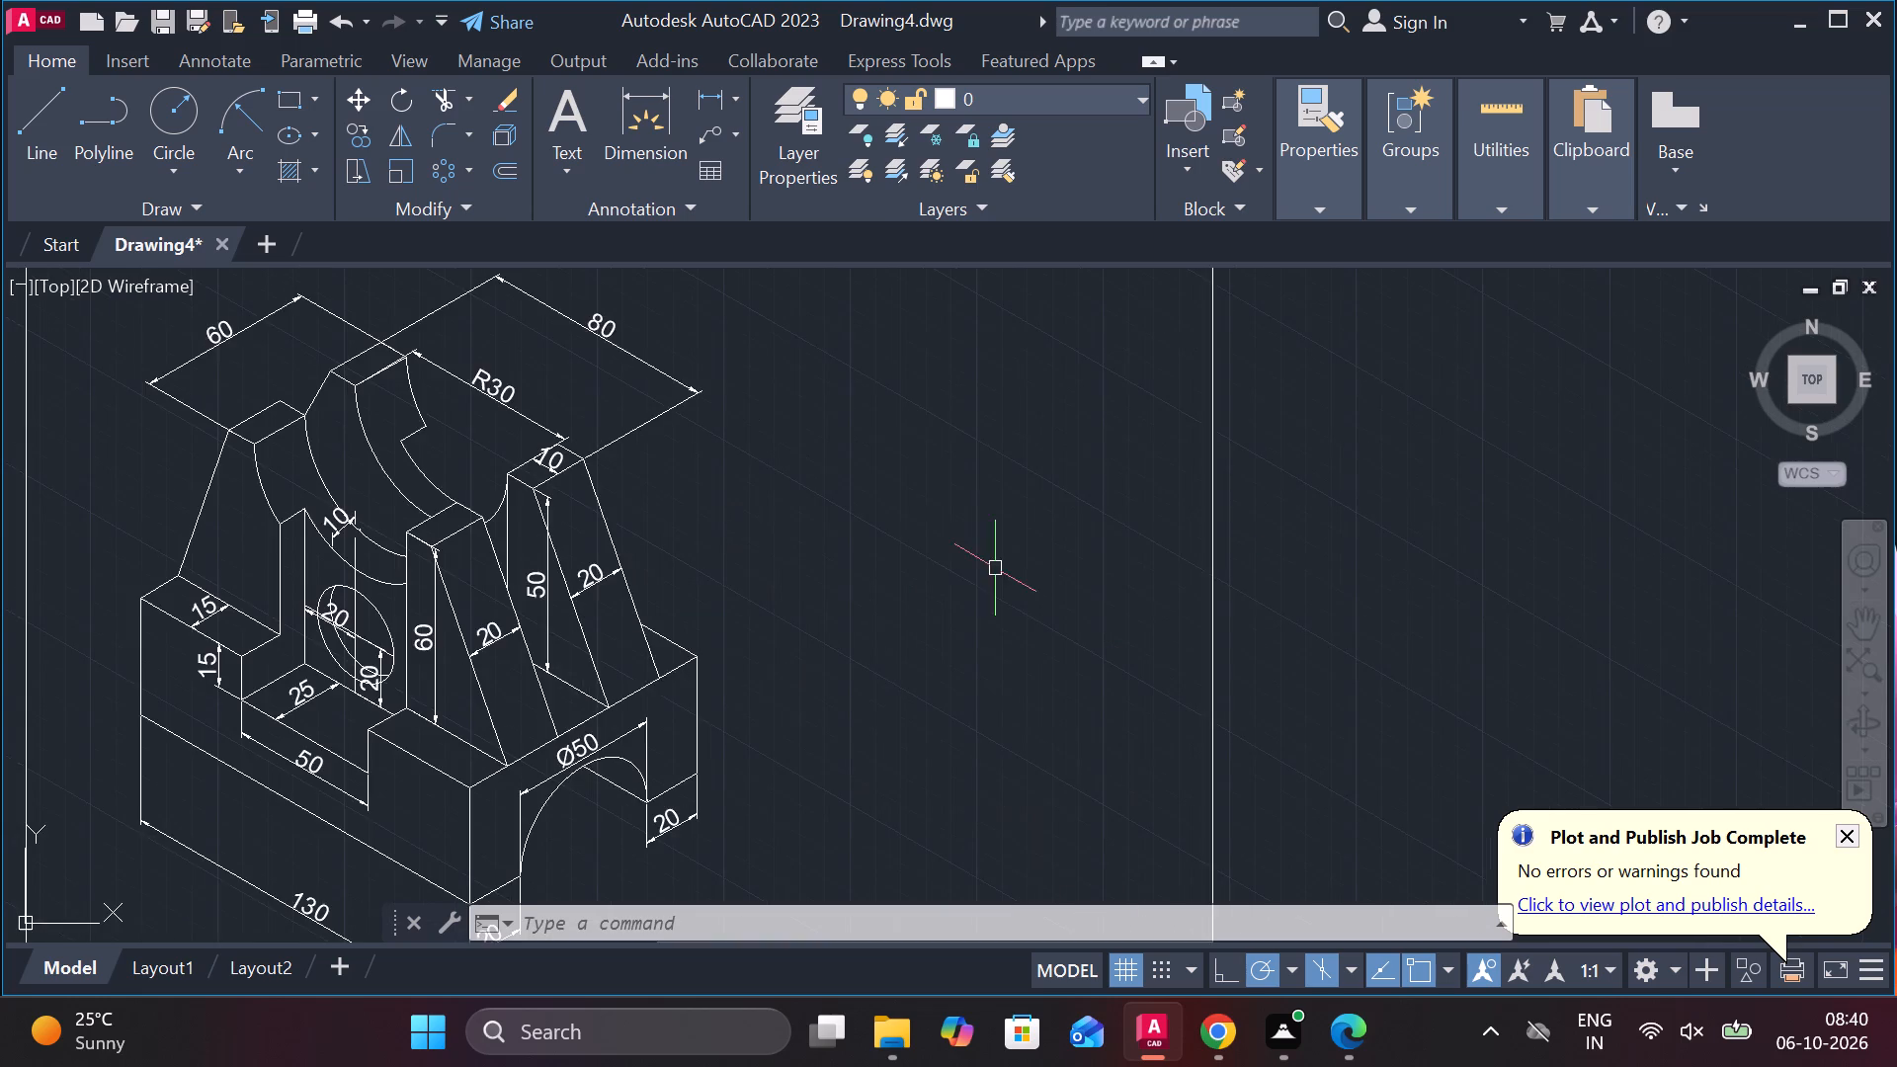
middle_drag(960, 565, 1195, 569)
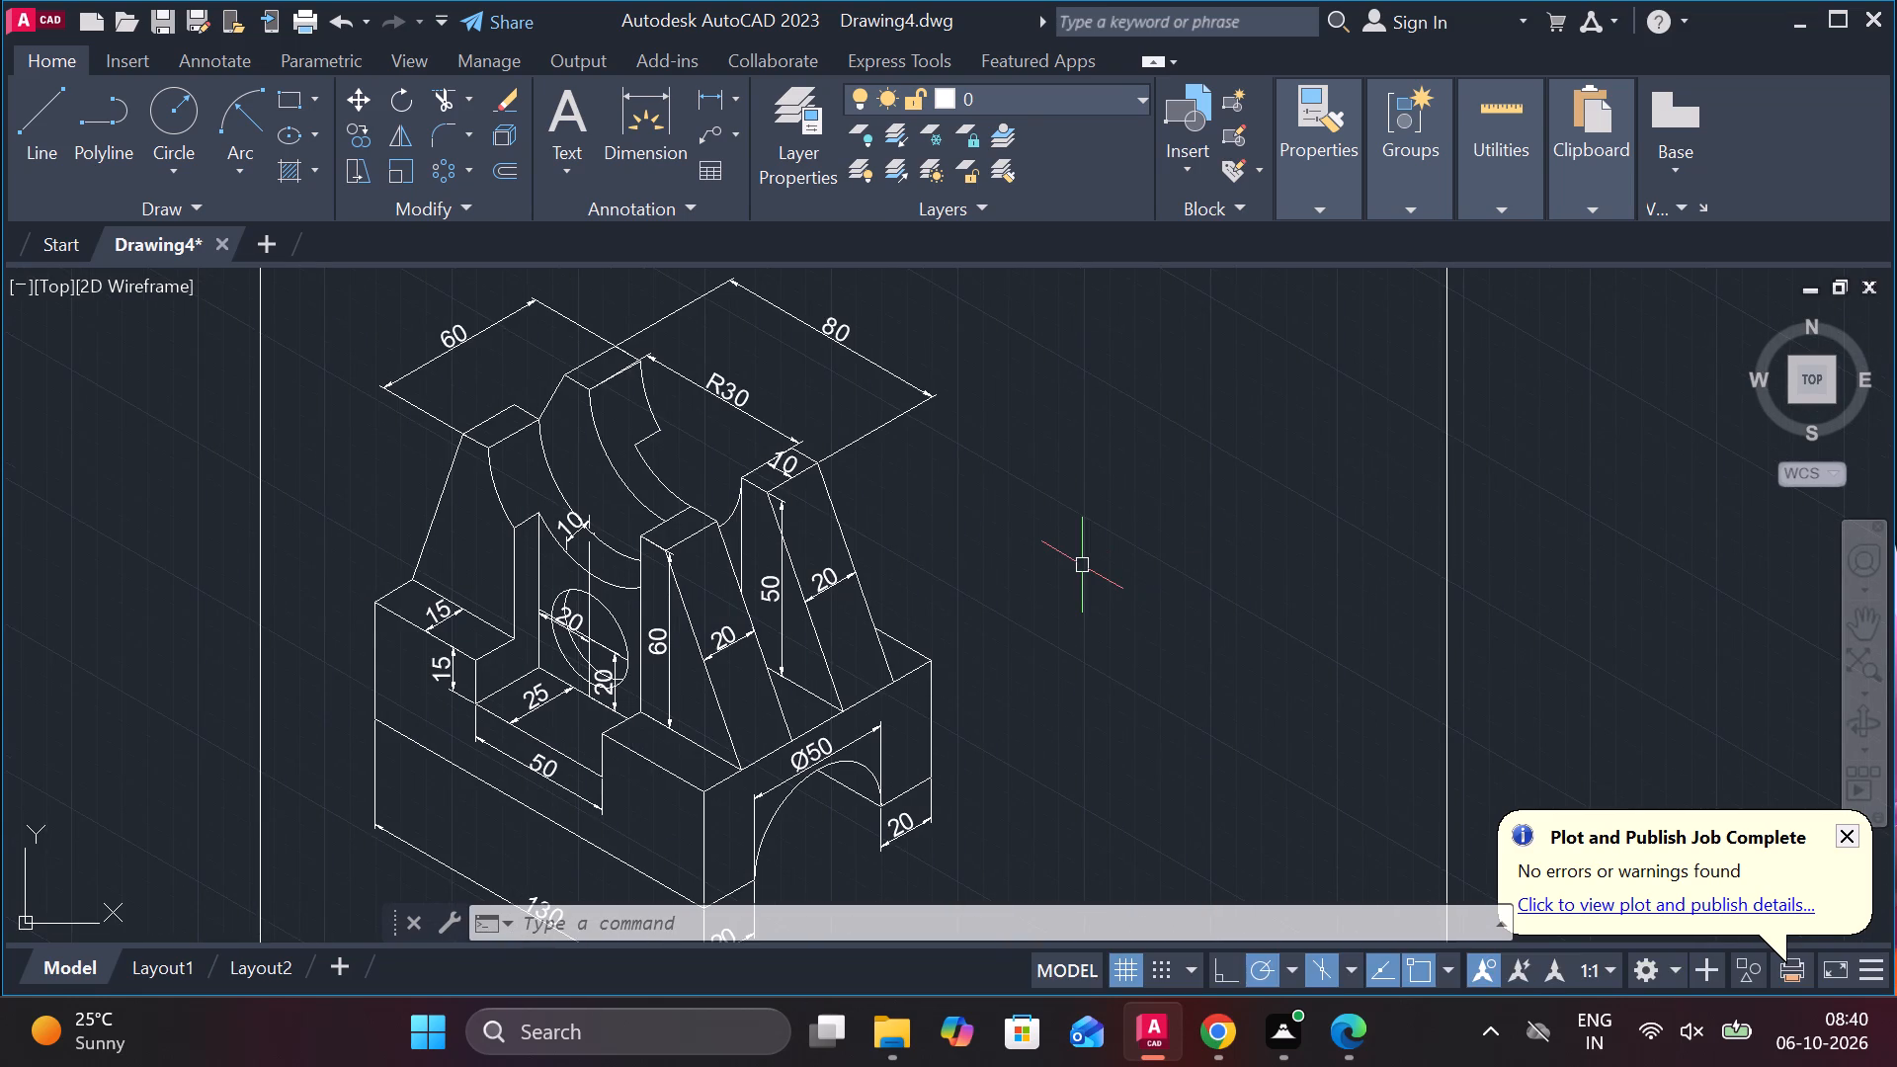
scroll(724, 435, up, 2)
middle_drag(724, 435, 829, 593)
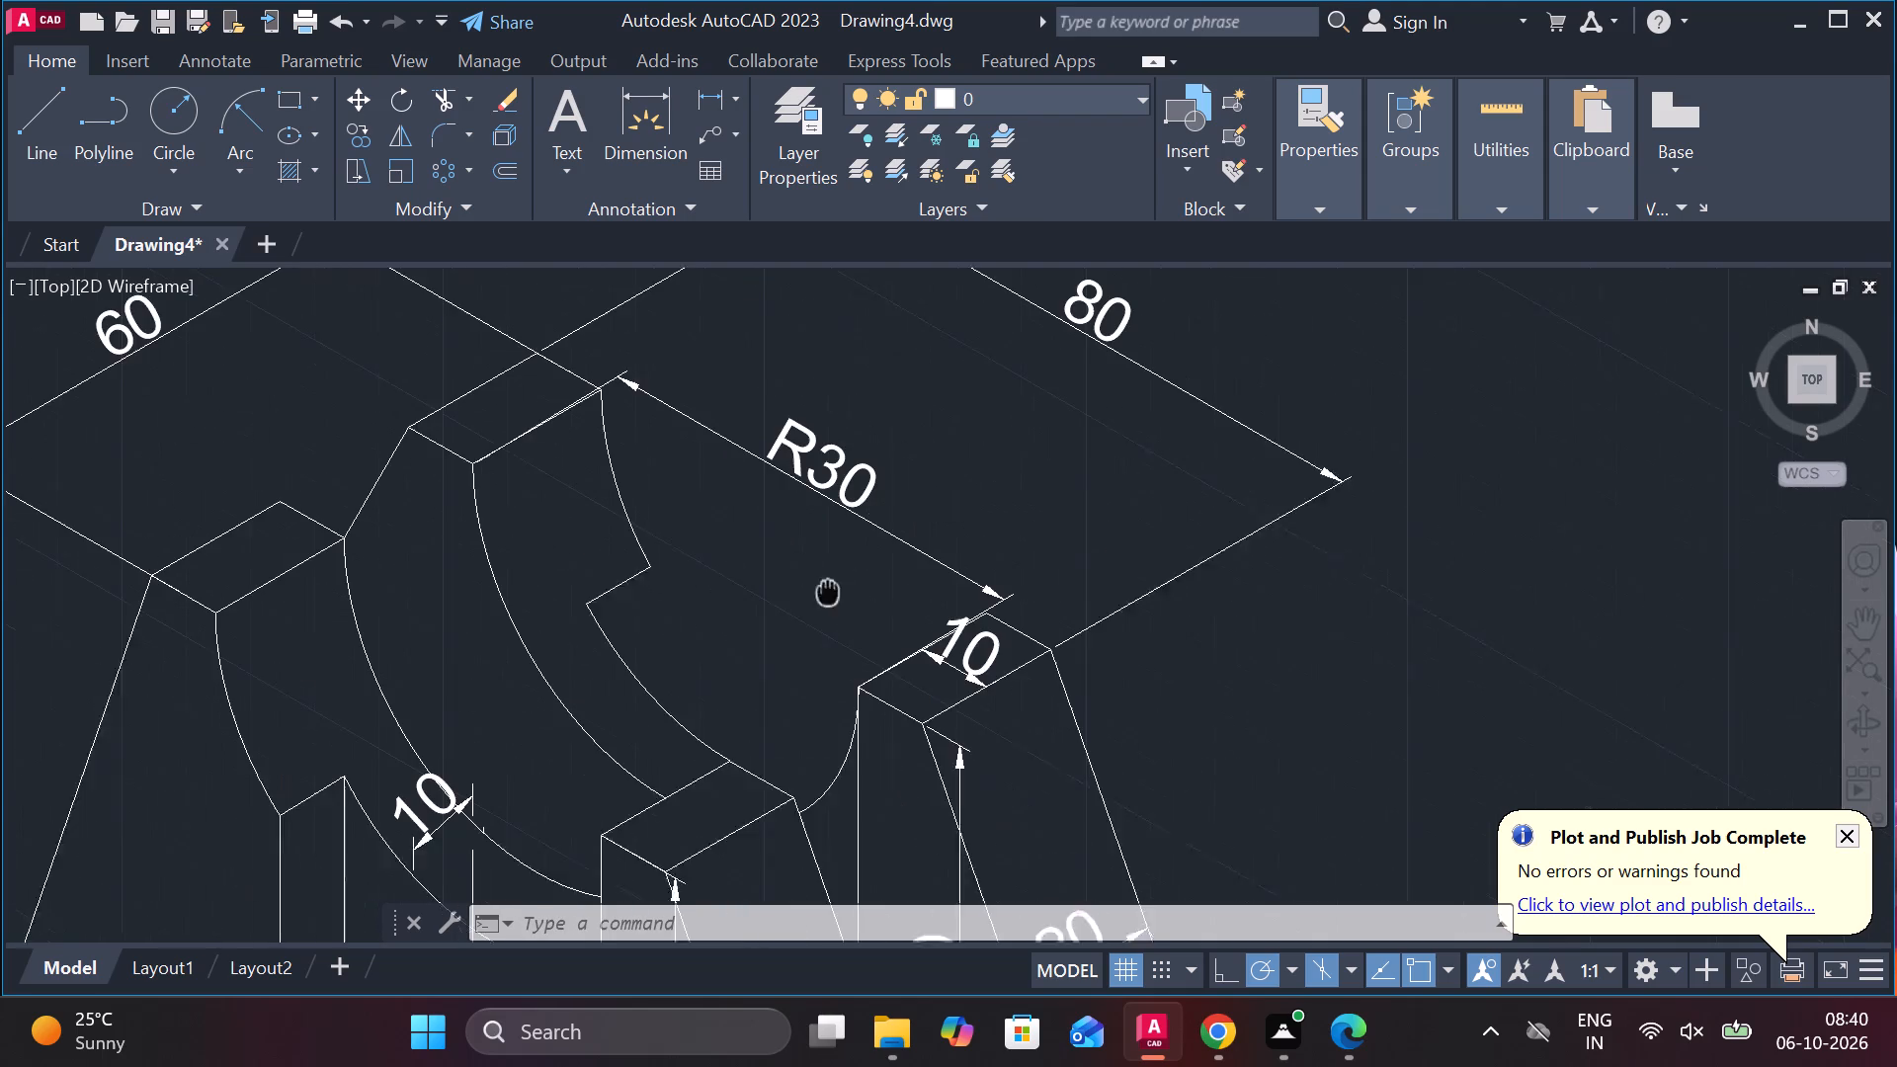
middle_drag(829, 593, 829, 612)
scroll(775, 607, down, 1)
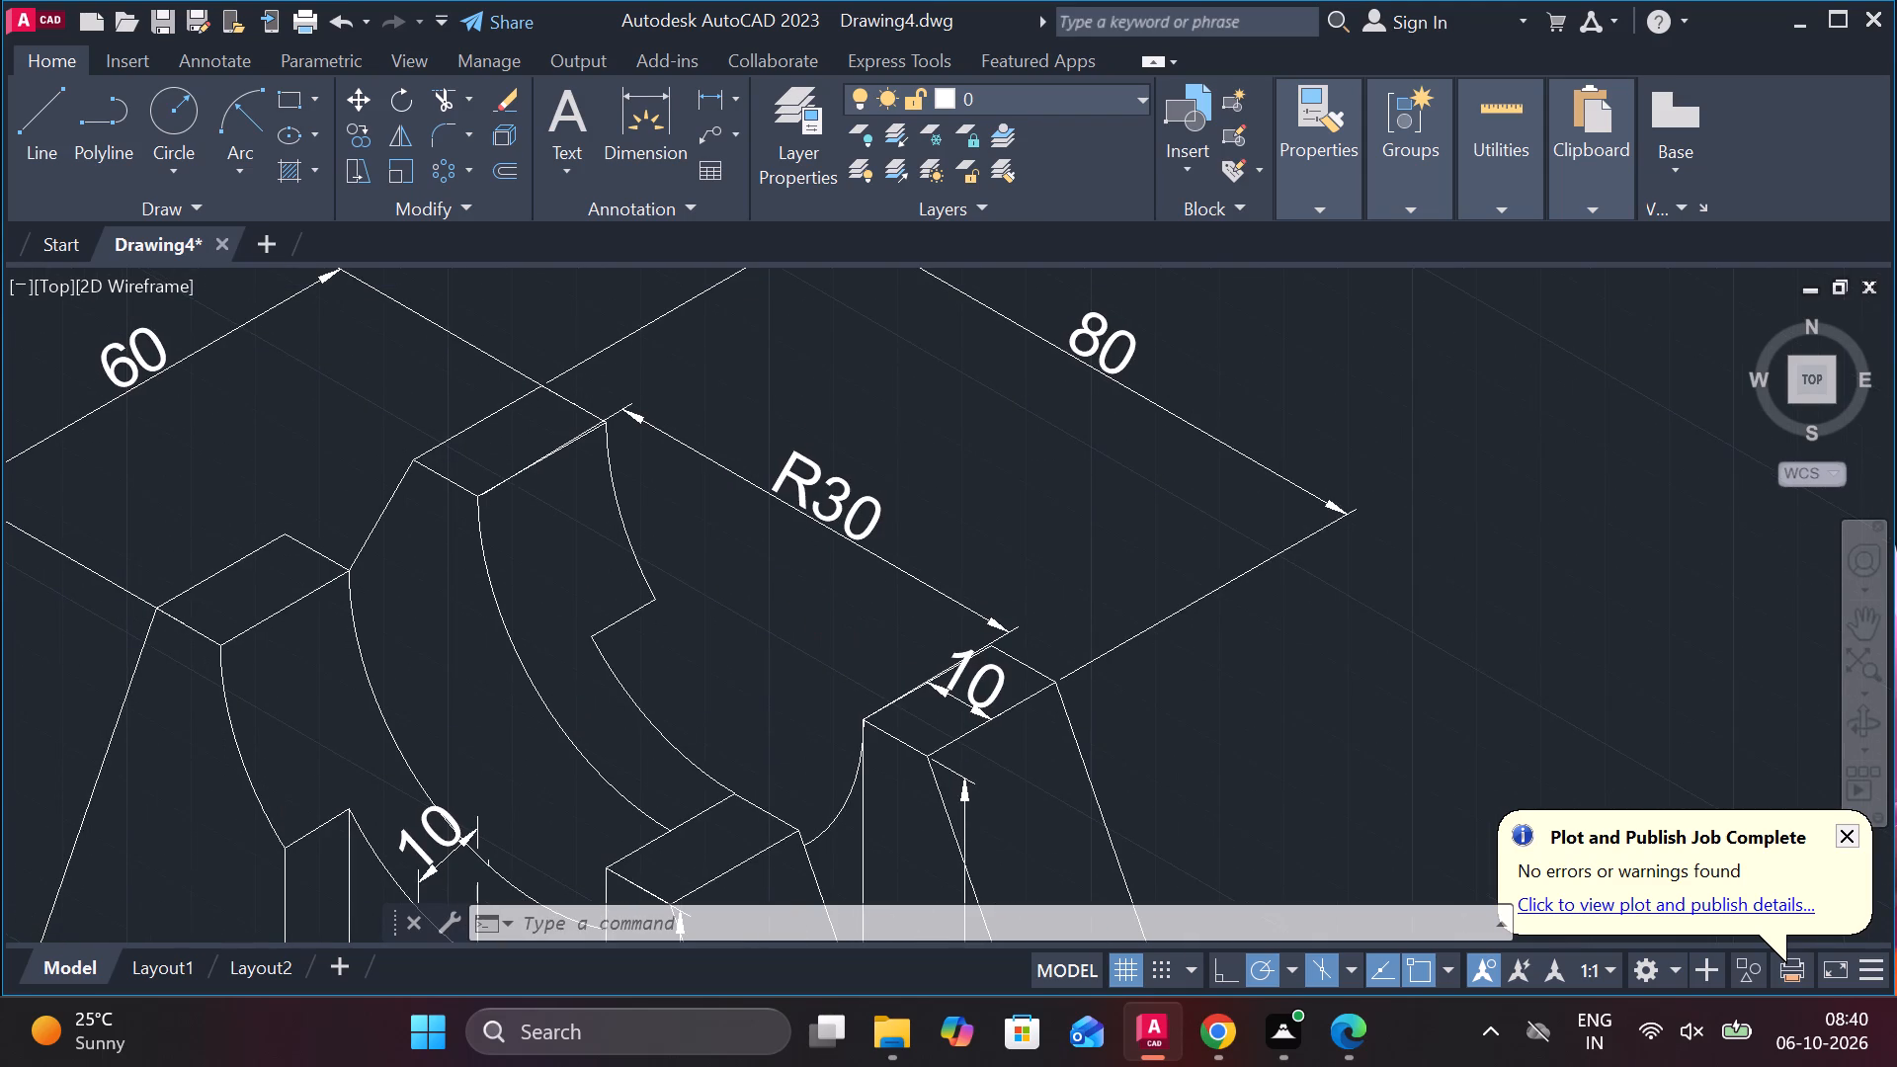
scroll(775, 607, down, 2)
Add an aligned dimension to the vertical edge at the right end of the block's base, placed outside the block.
middle_drag(998, 666, 897, 320)
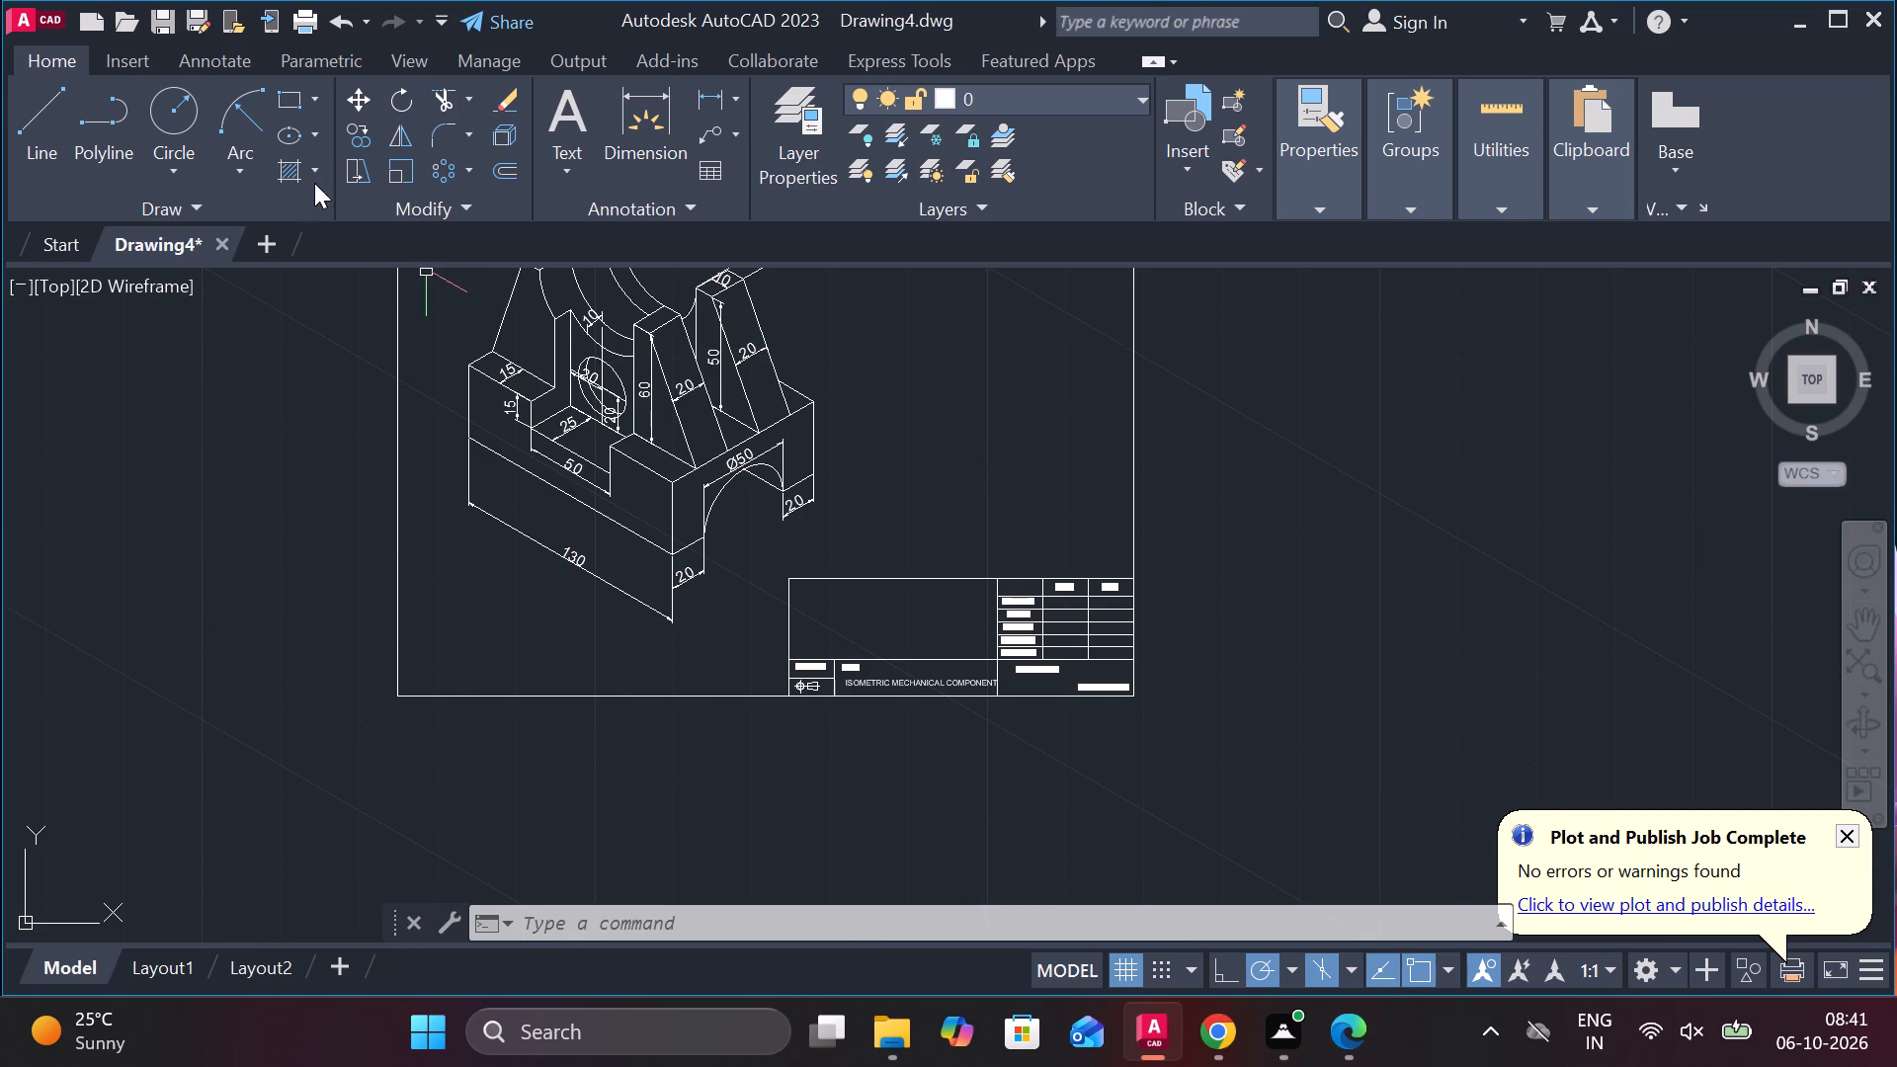
click(728, 98)
click(751, 206)
scroll(879, 427, up, 2)
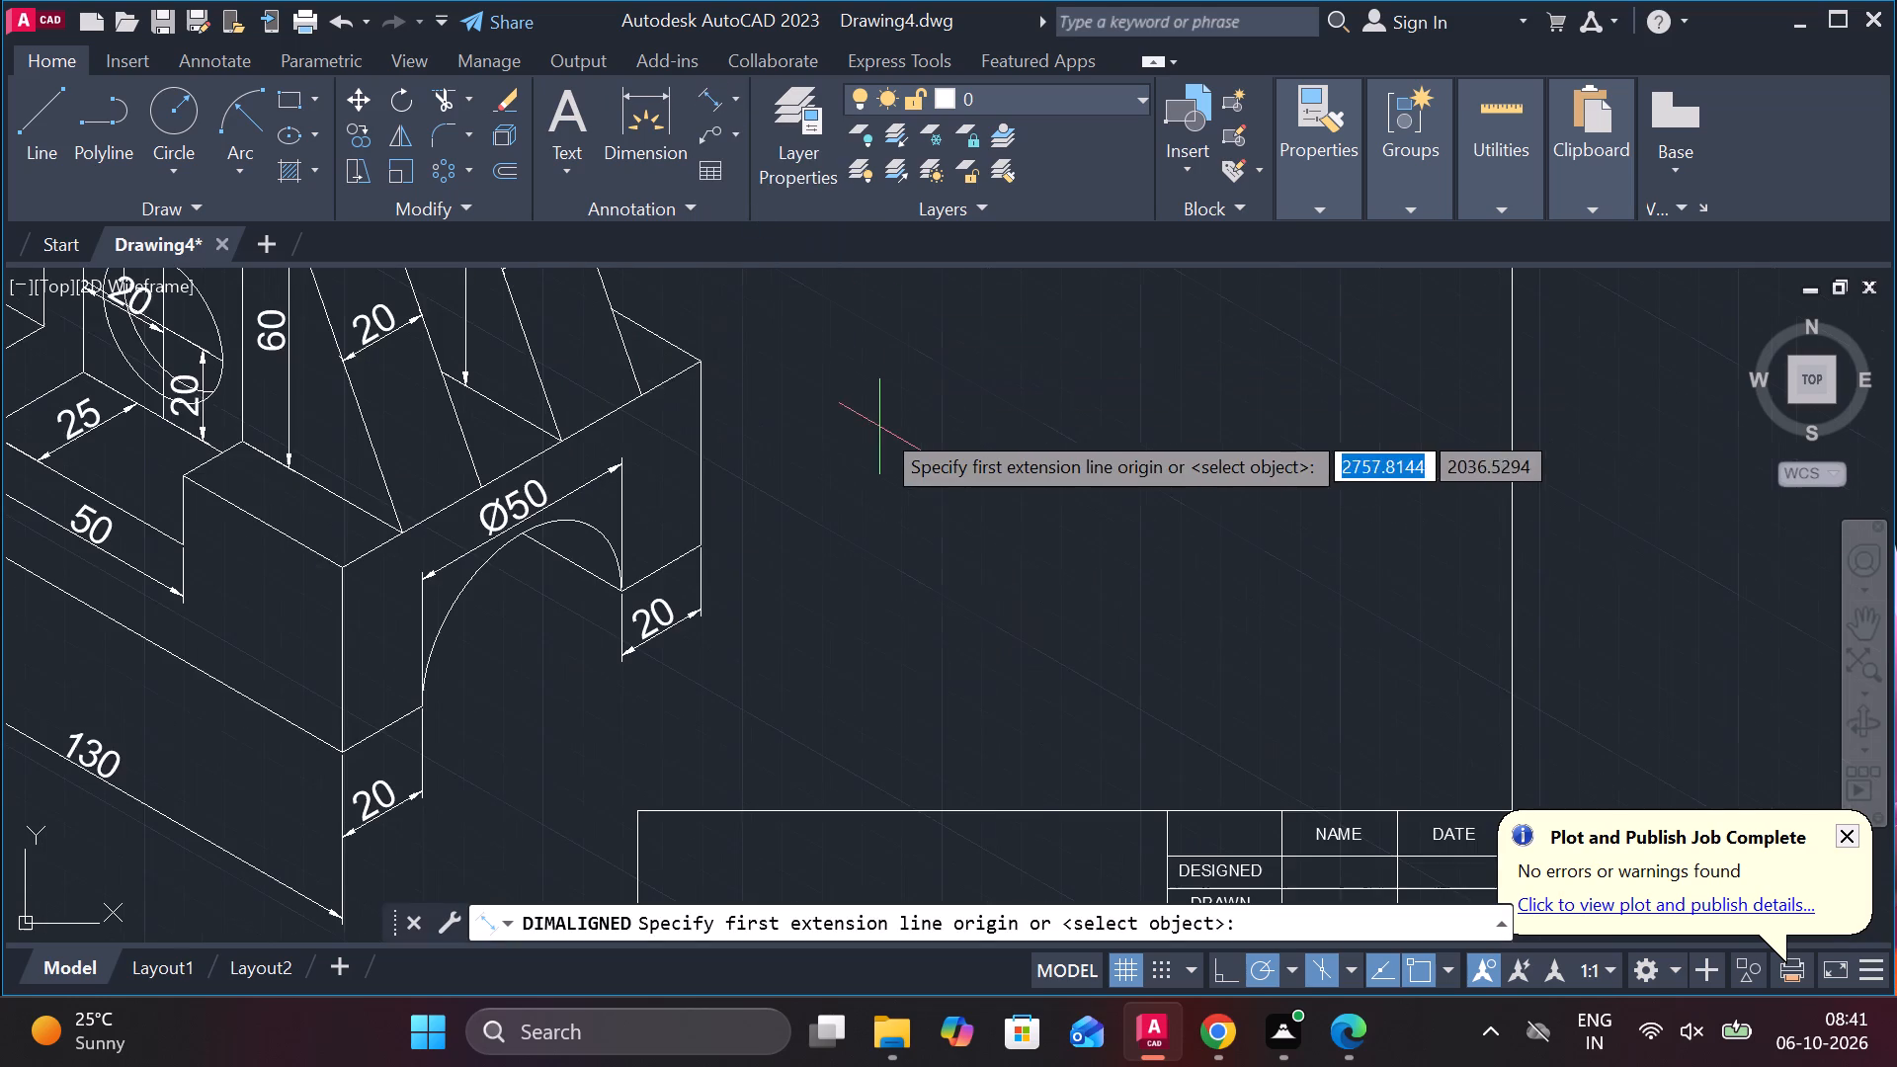
click(695, 369)
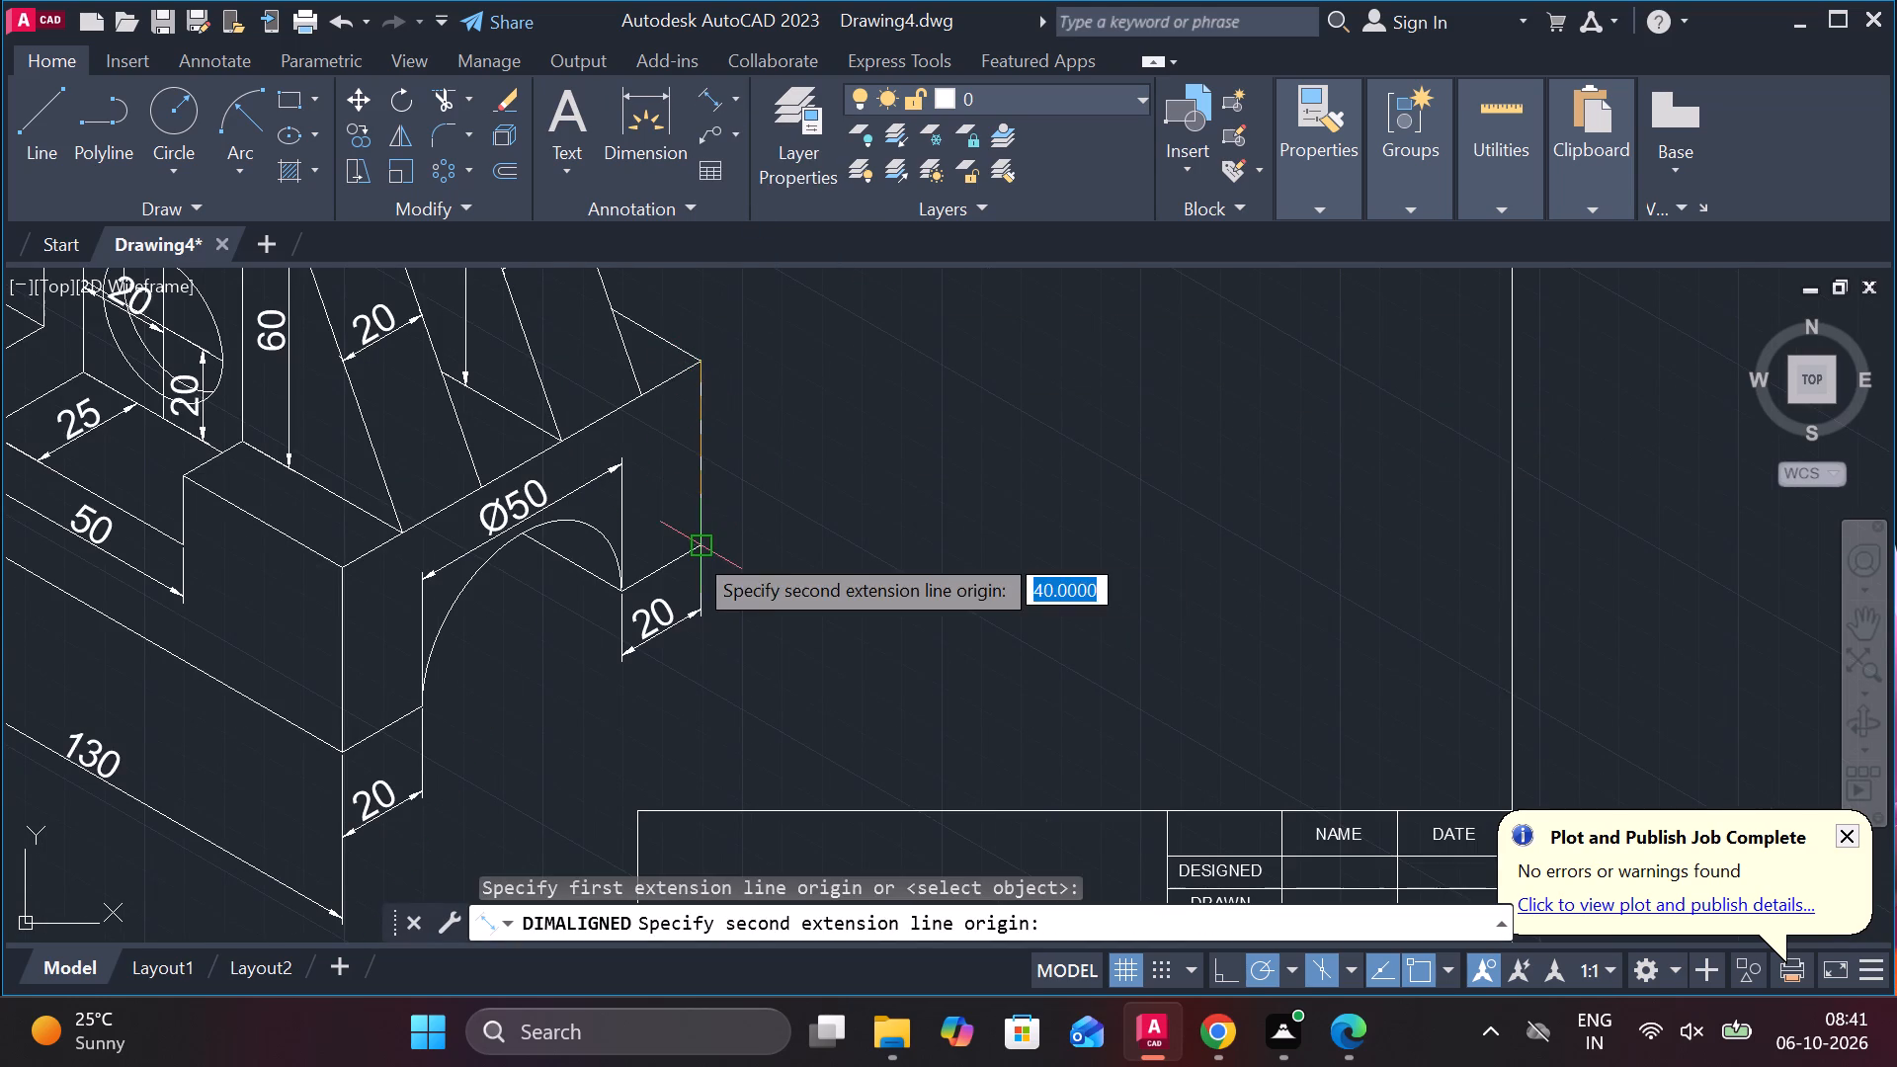
click(692, 552)
click(784, 452)
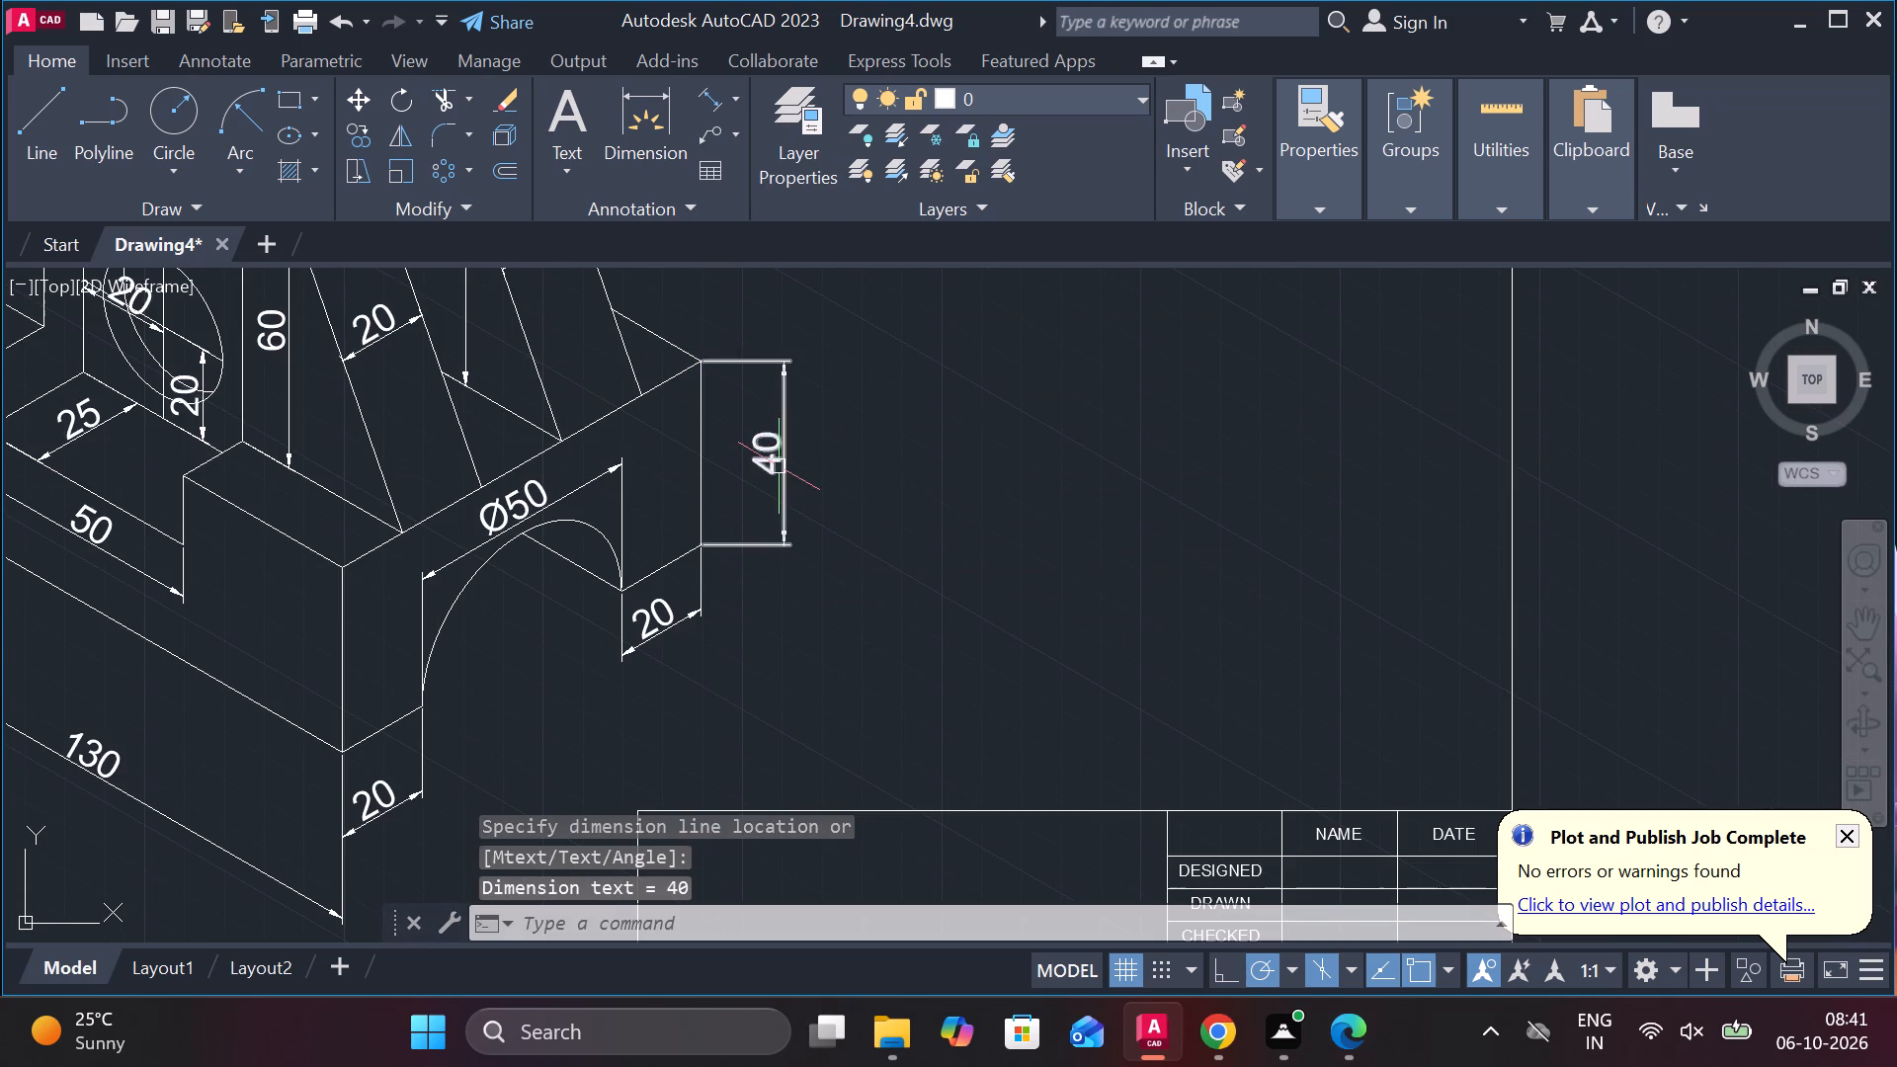
Oblique the new vertical height dimension on the base by 30° to match the isometric axis.
click(779, 466)
click(258, 69)
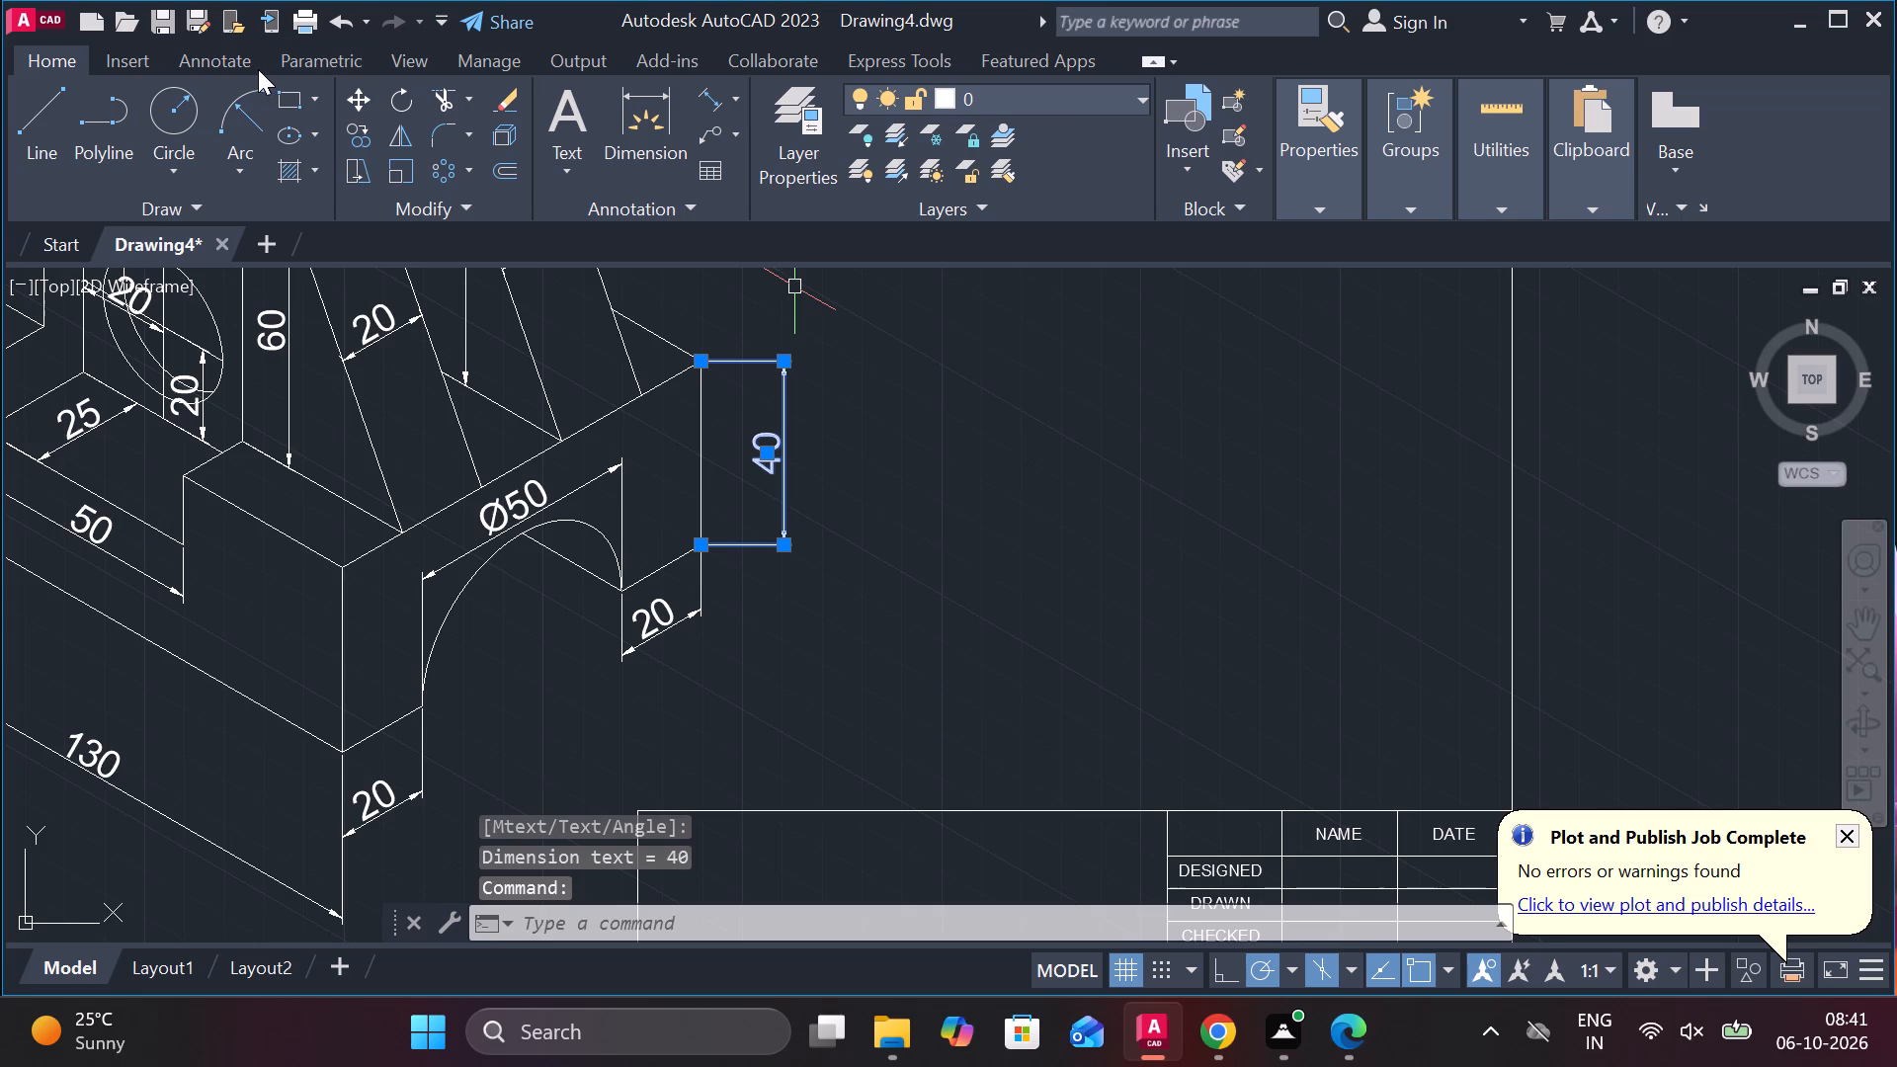
click(738, 197)
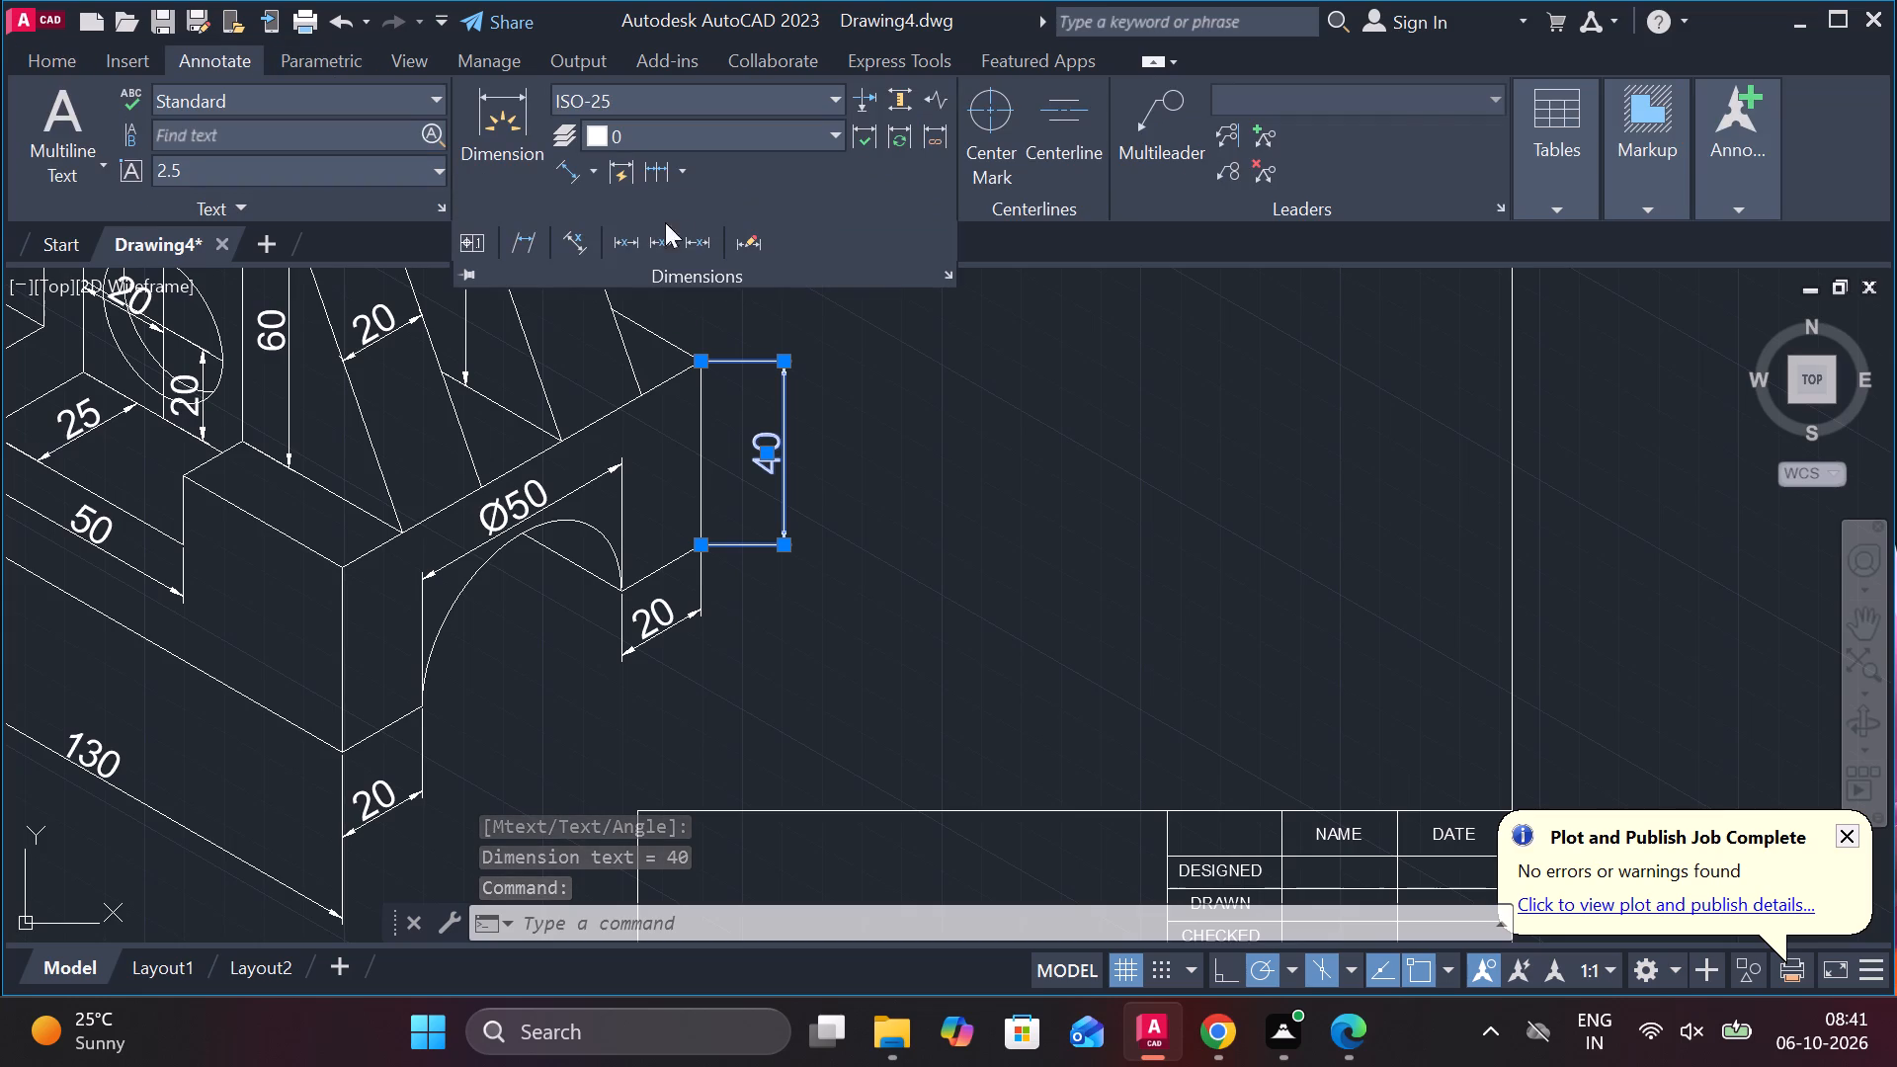
click(534, 235)
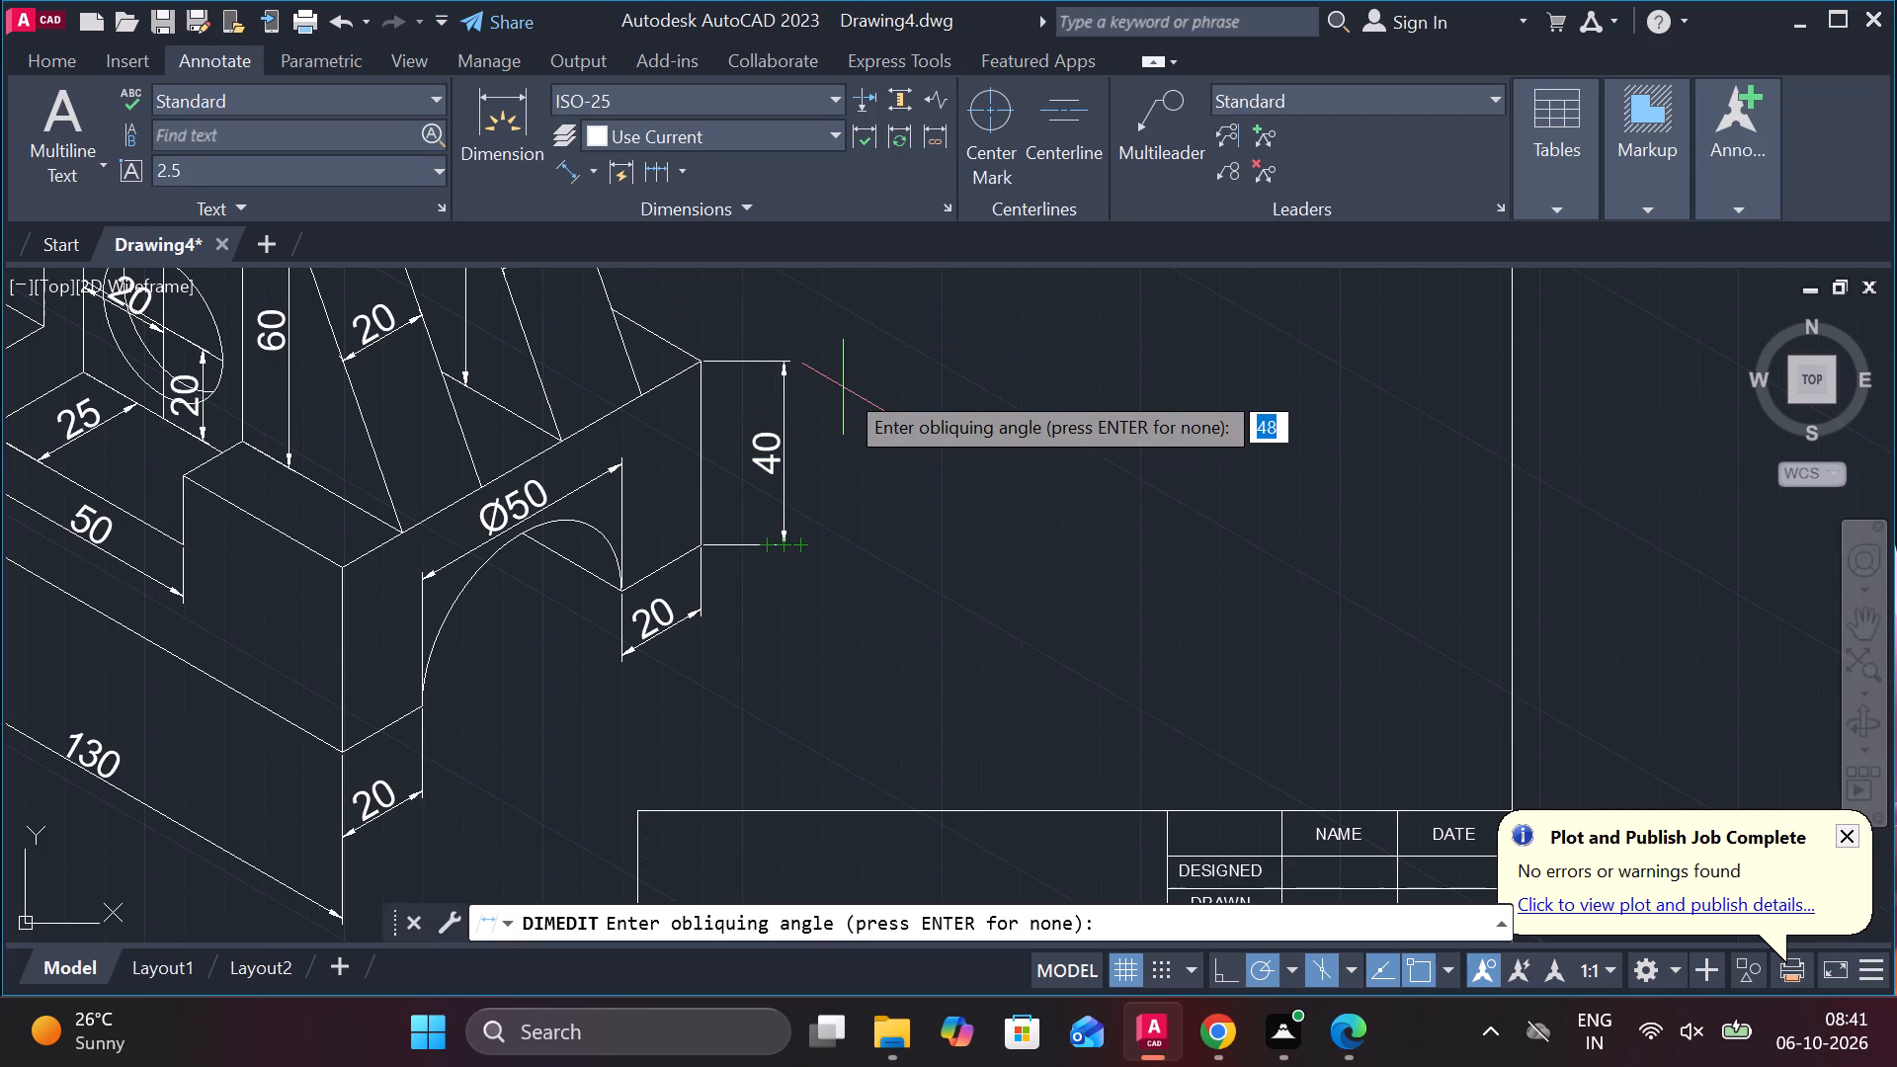
text(30)
key(Return)
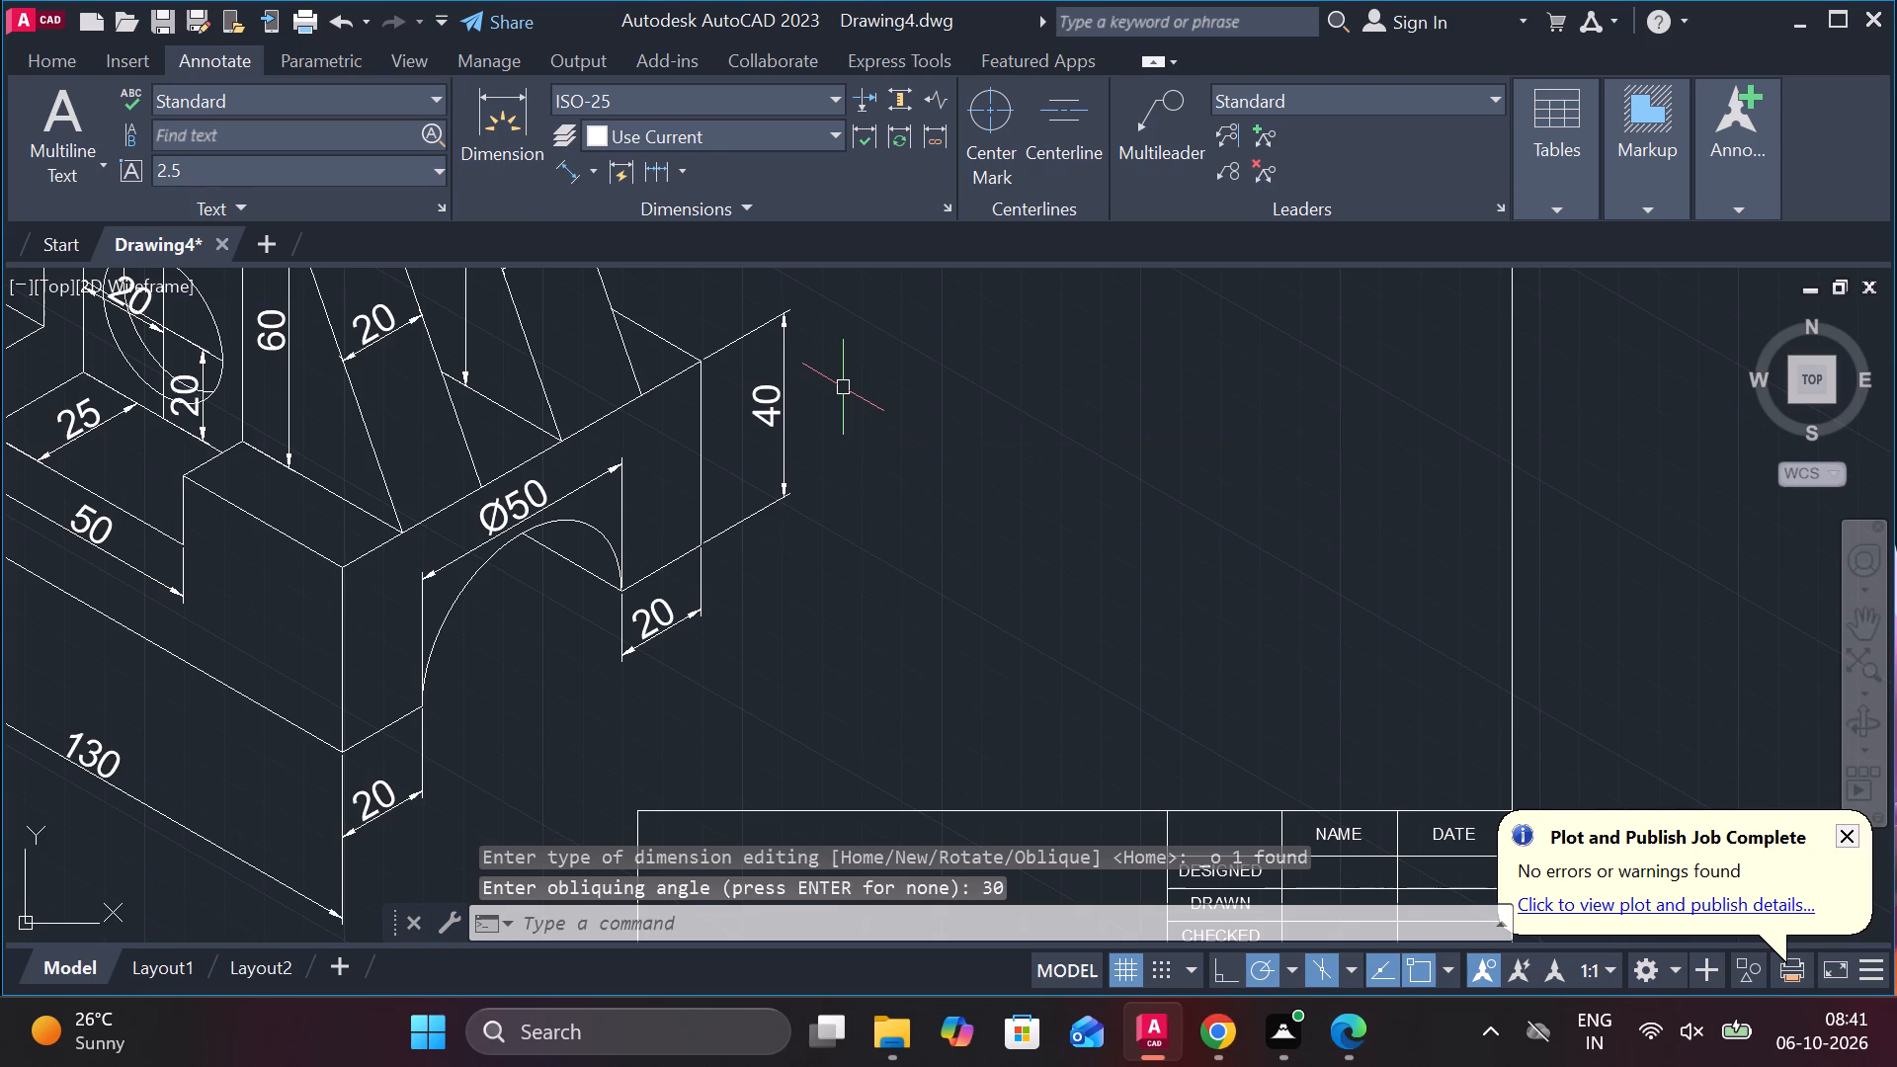
click(78, 59)
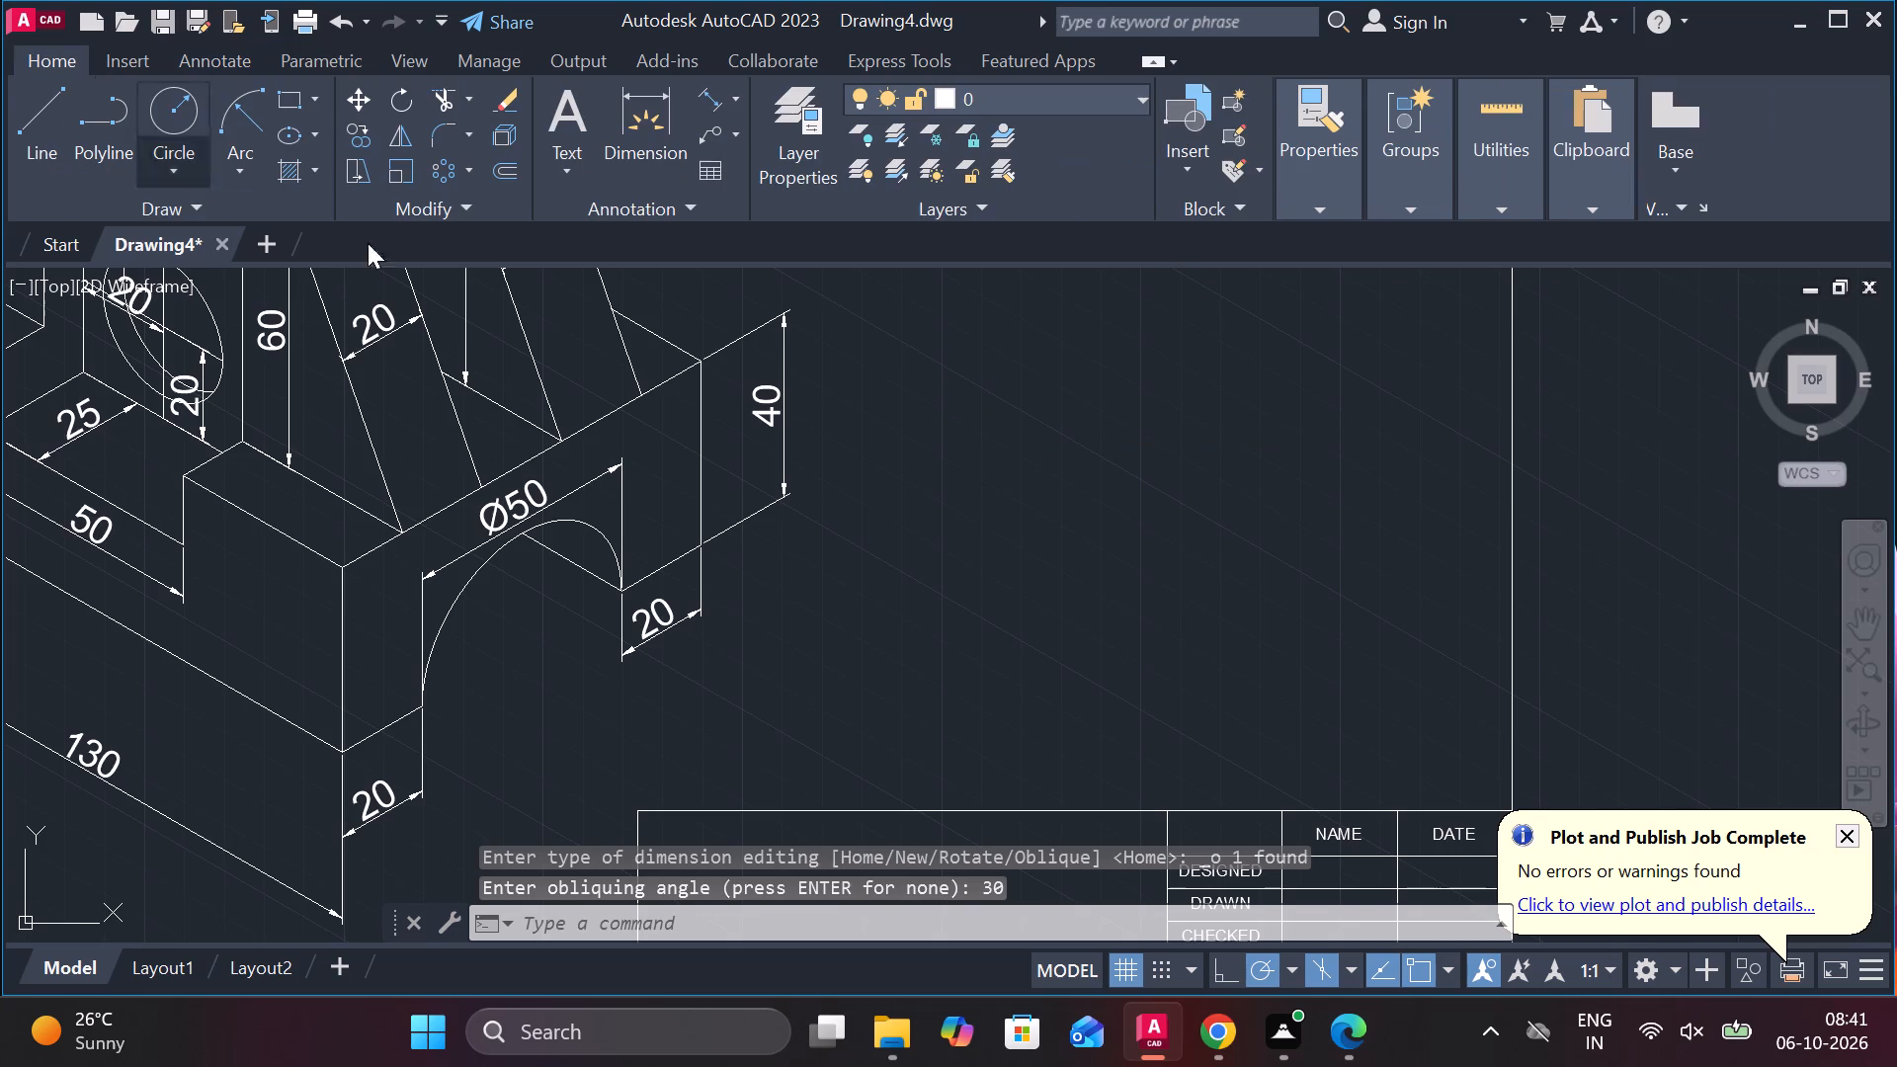
Review the whole bordered sheet, checking the block's dimensions and the title block's contents.
scroll(866, 475, down, 2)
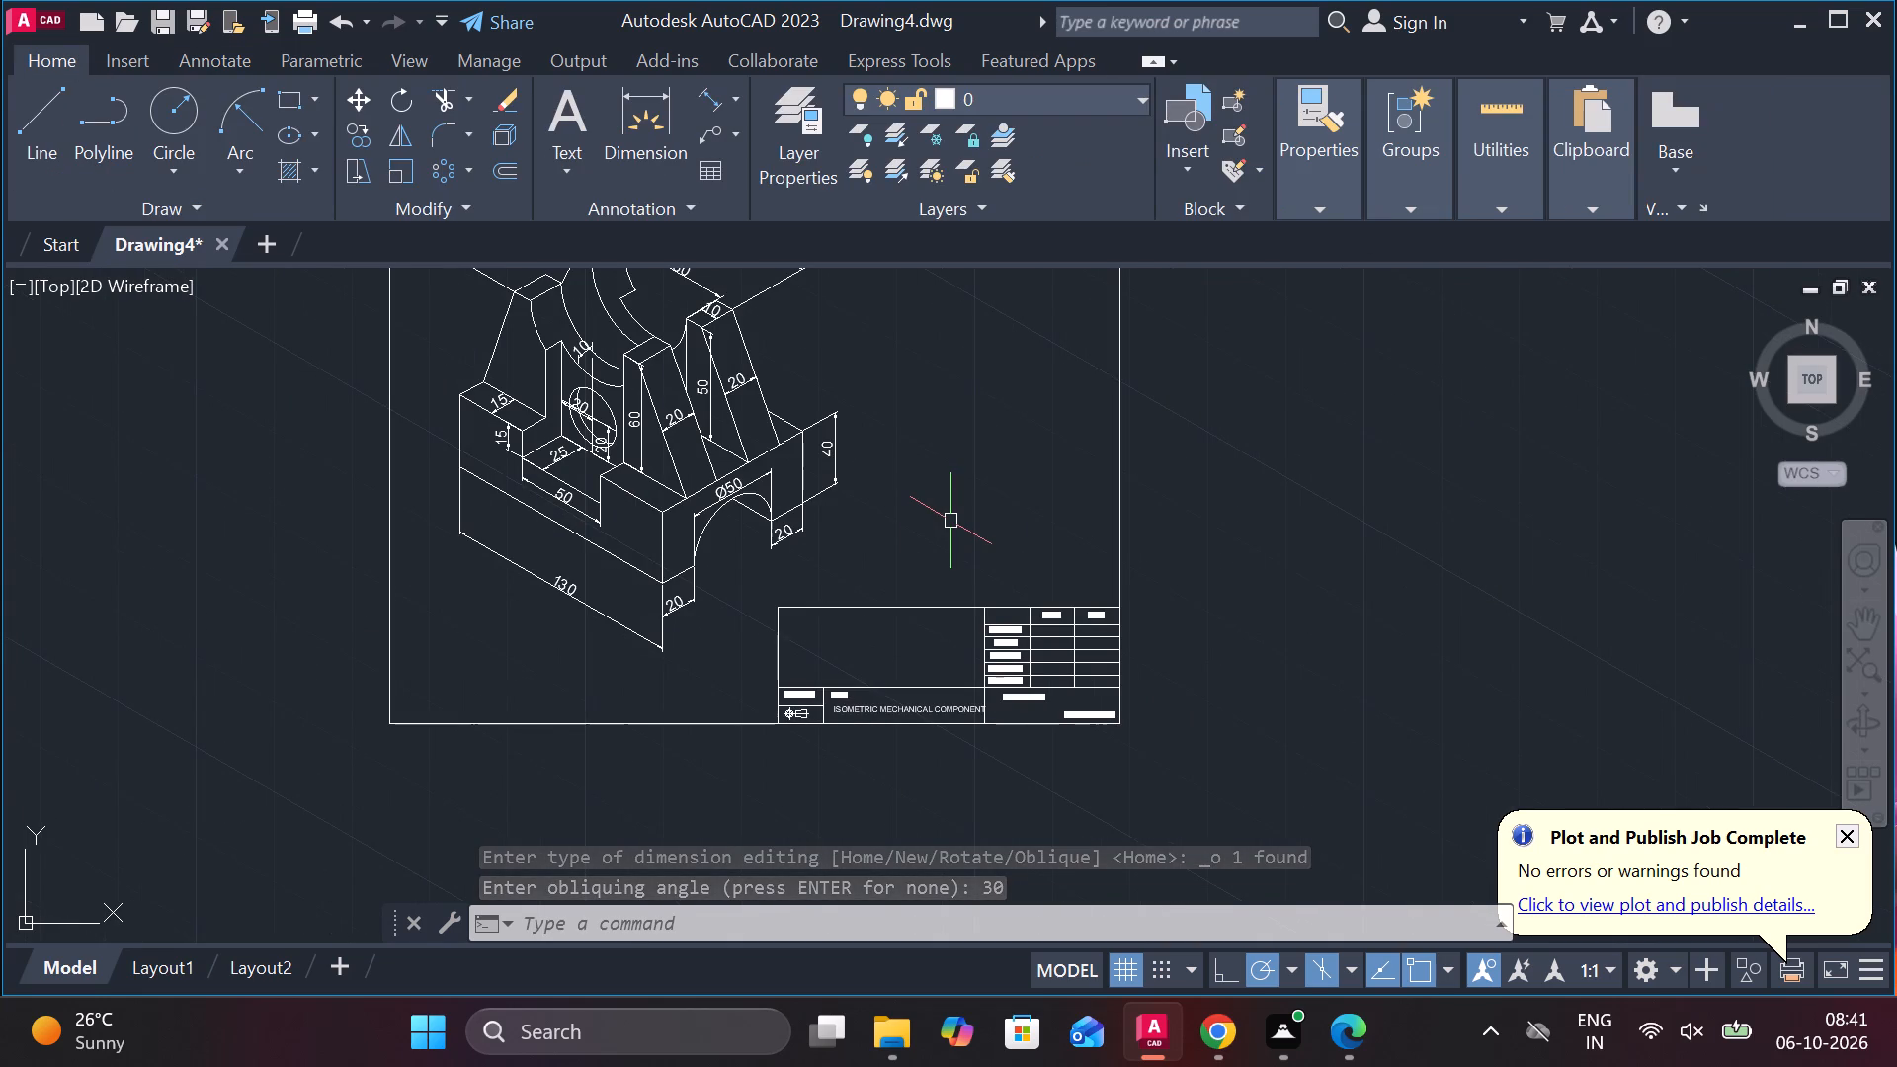
middle_drag(953, 523, 1023, 629)
scroll(1018, 622, down, 1)
scroll(1126, 539, up, 1)
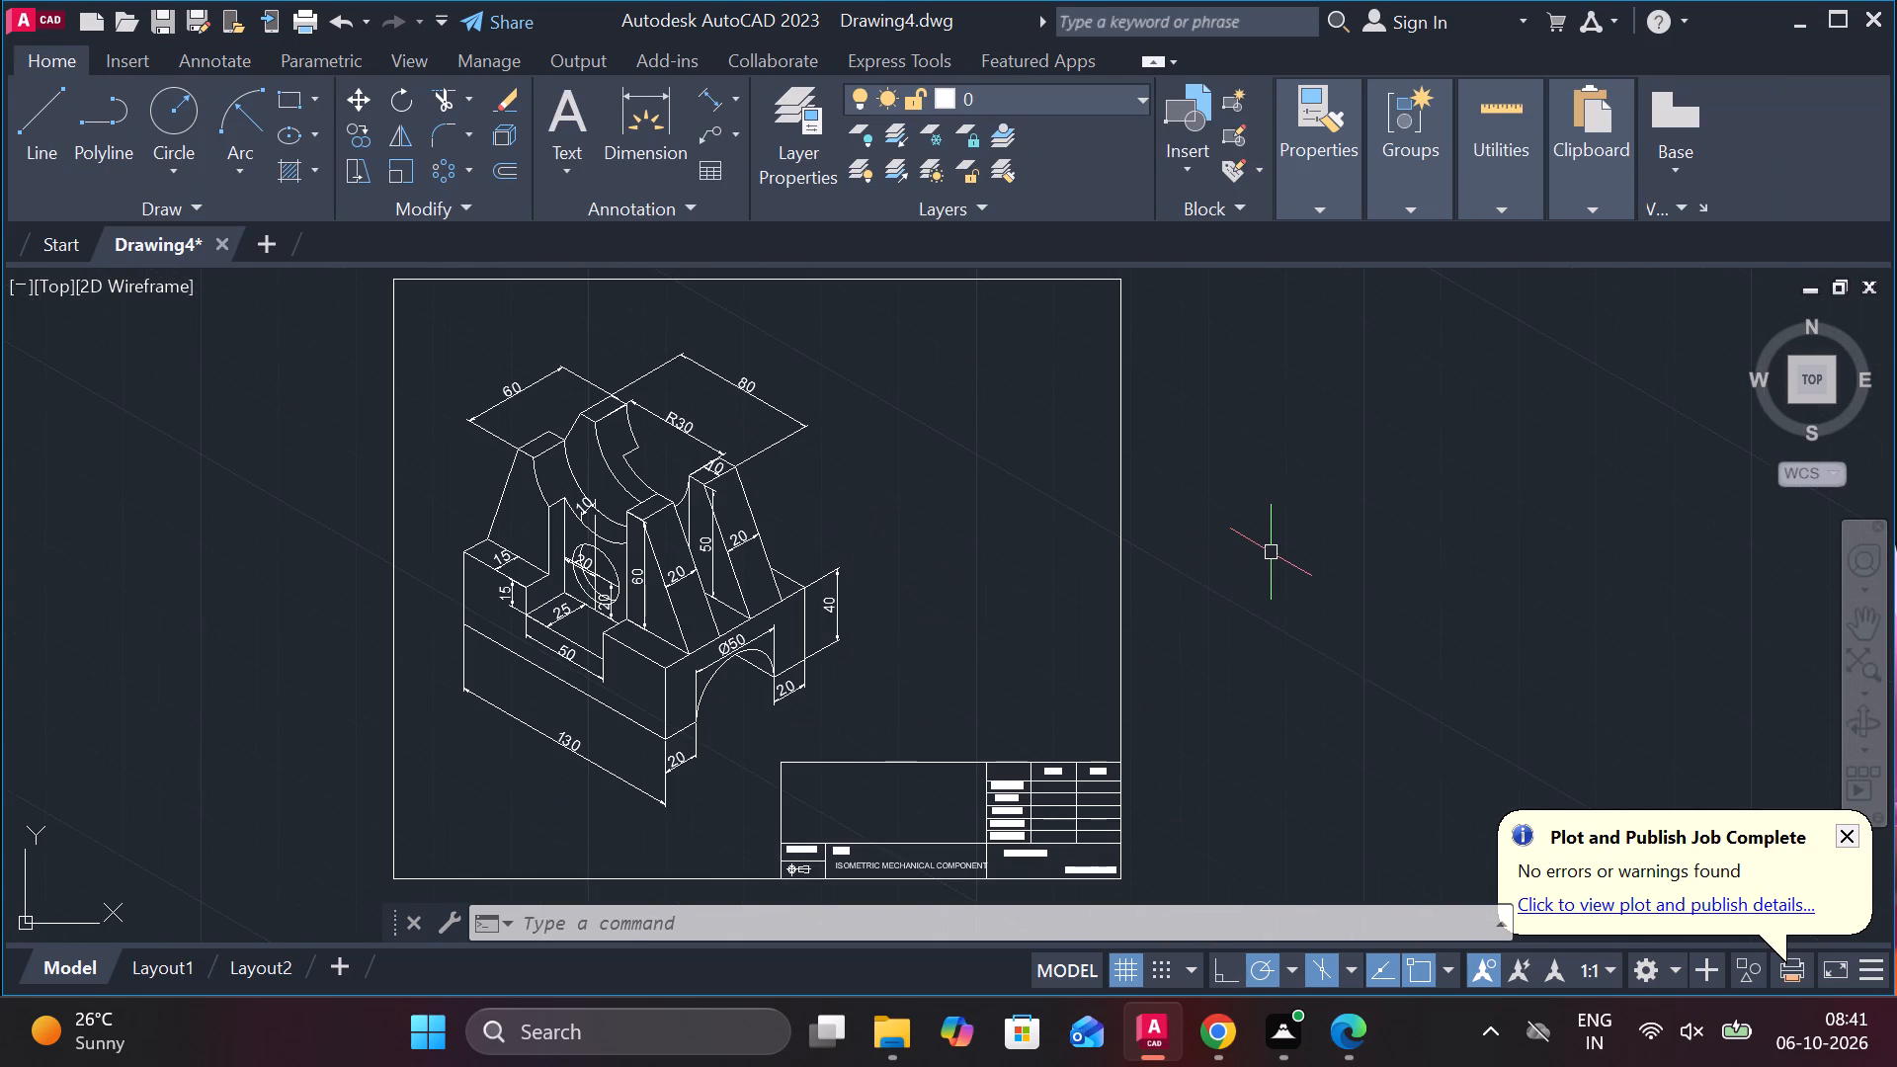
middle_drag(1271, 552, 1217, 552)
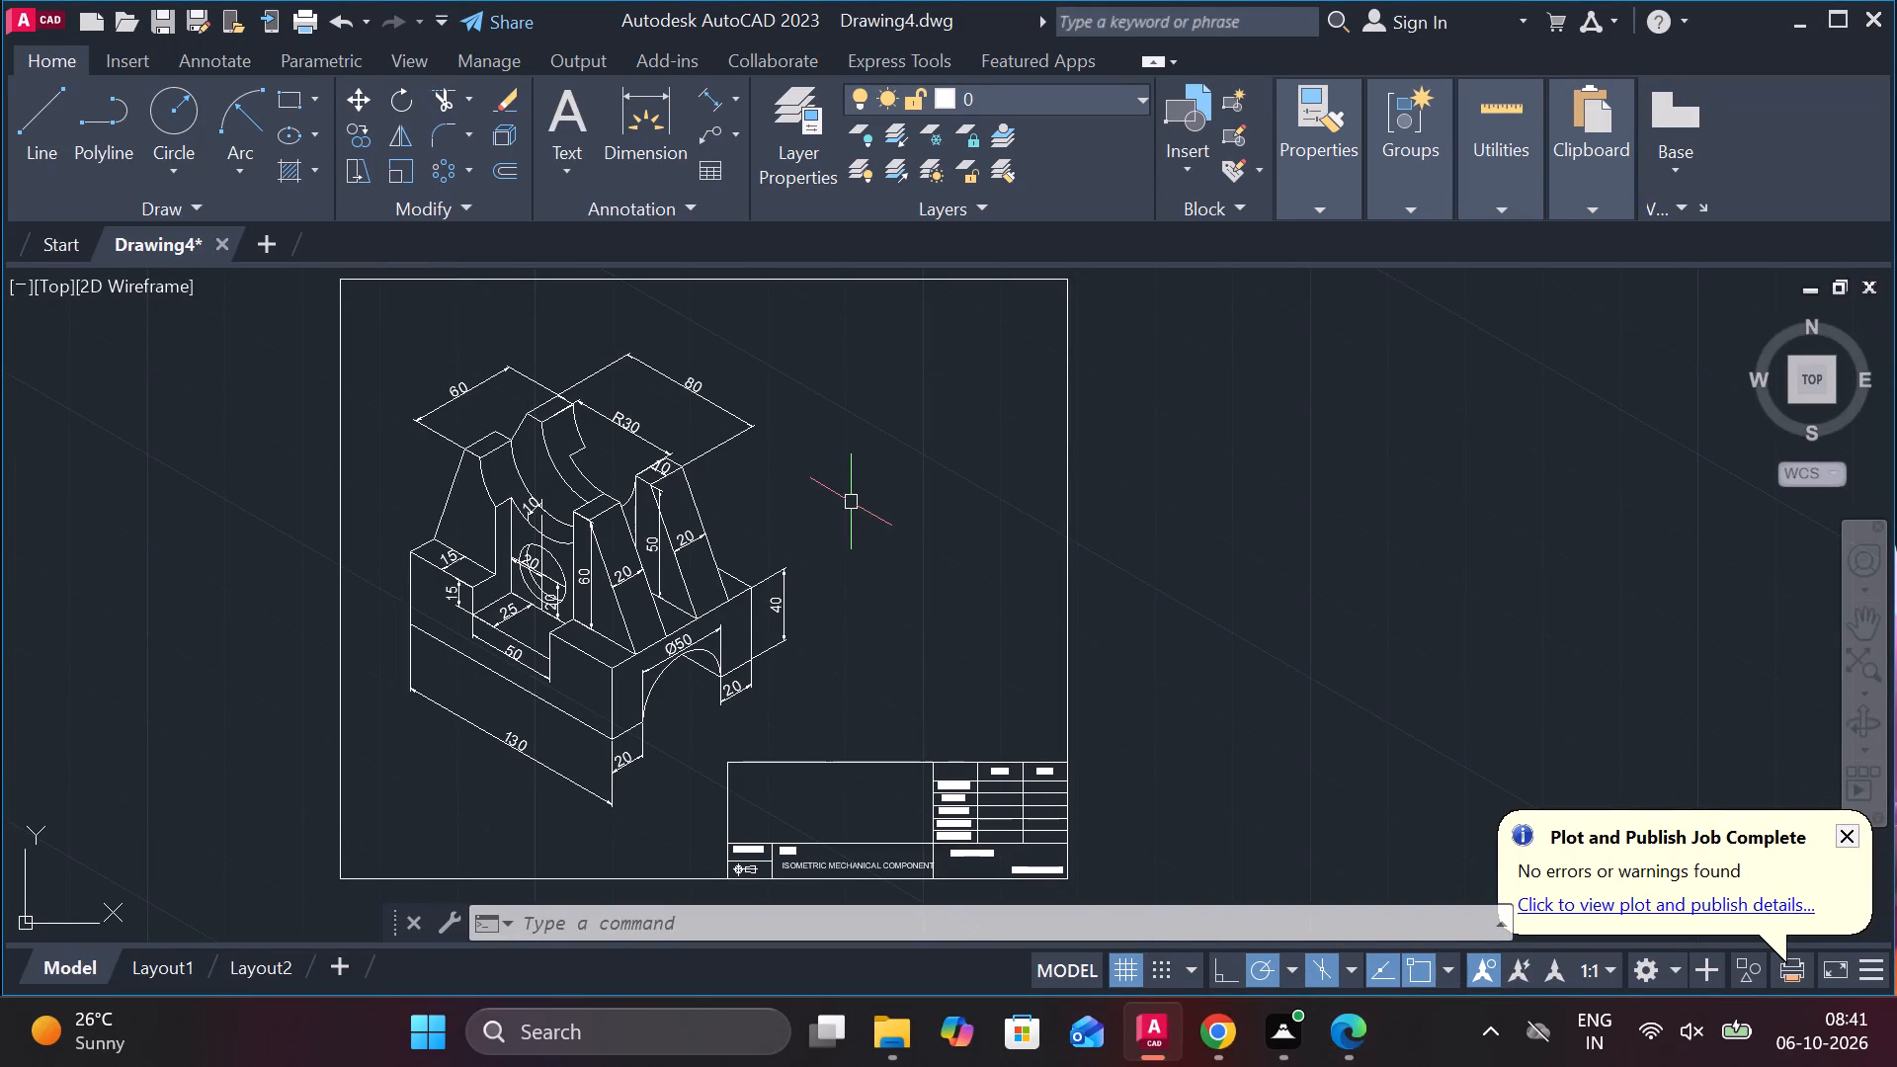
middle_drag(852, 502, 1063, 451)
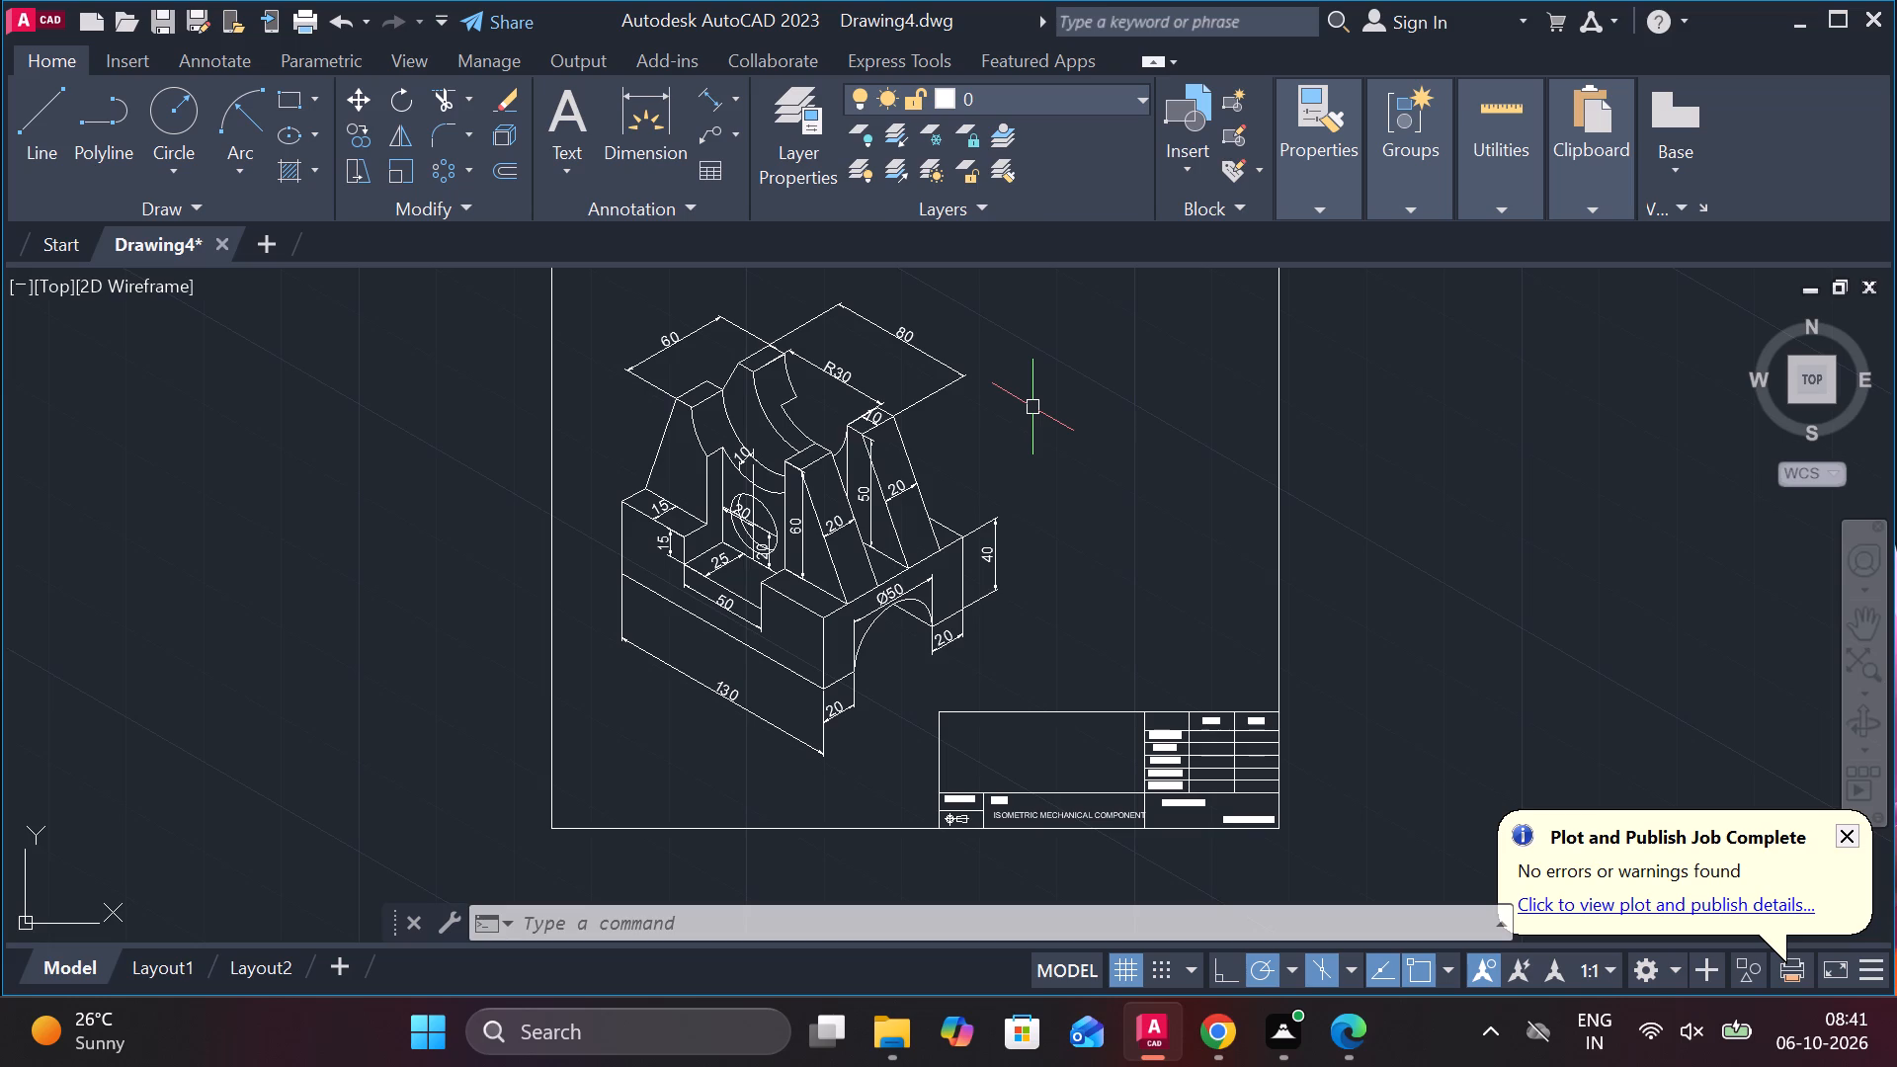
middle_drag(1097, 465, 1068, 465)
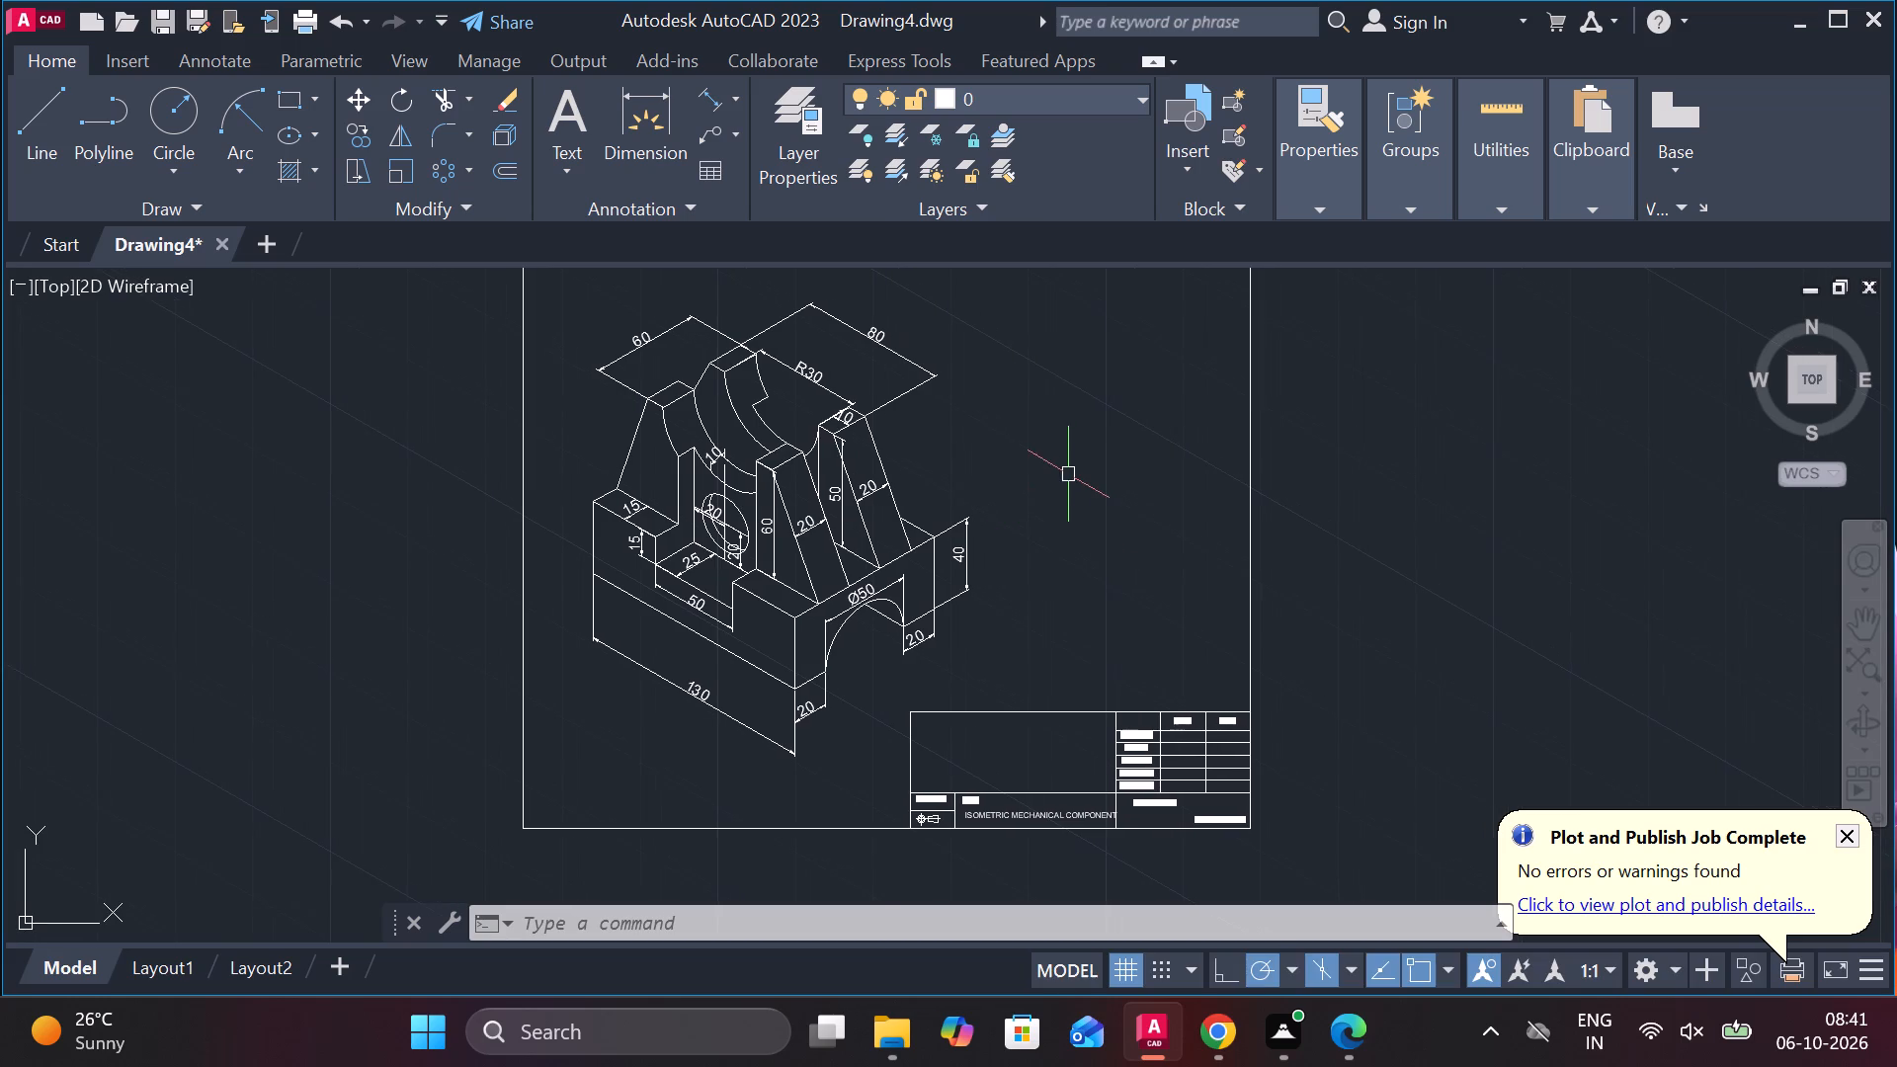
scroll(1130, 616, up, 2)
middle_drag(1132, 619, 868, 373)
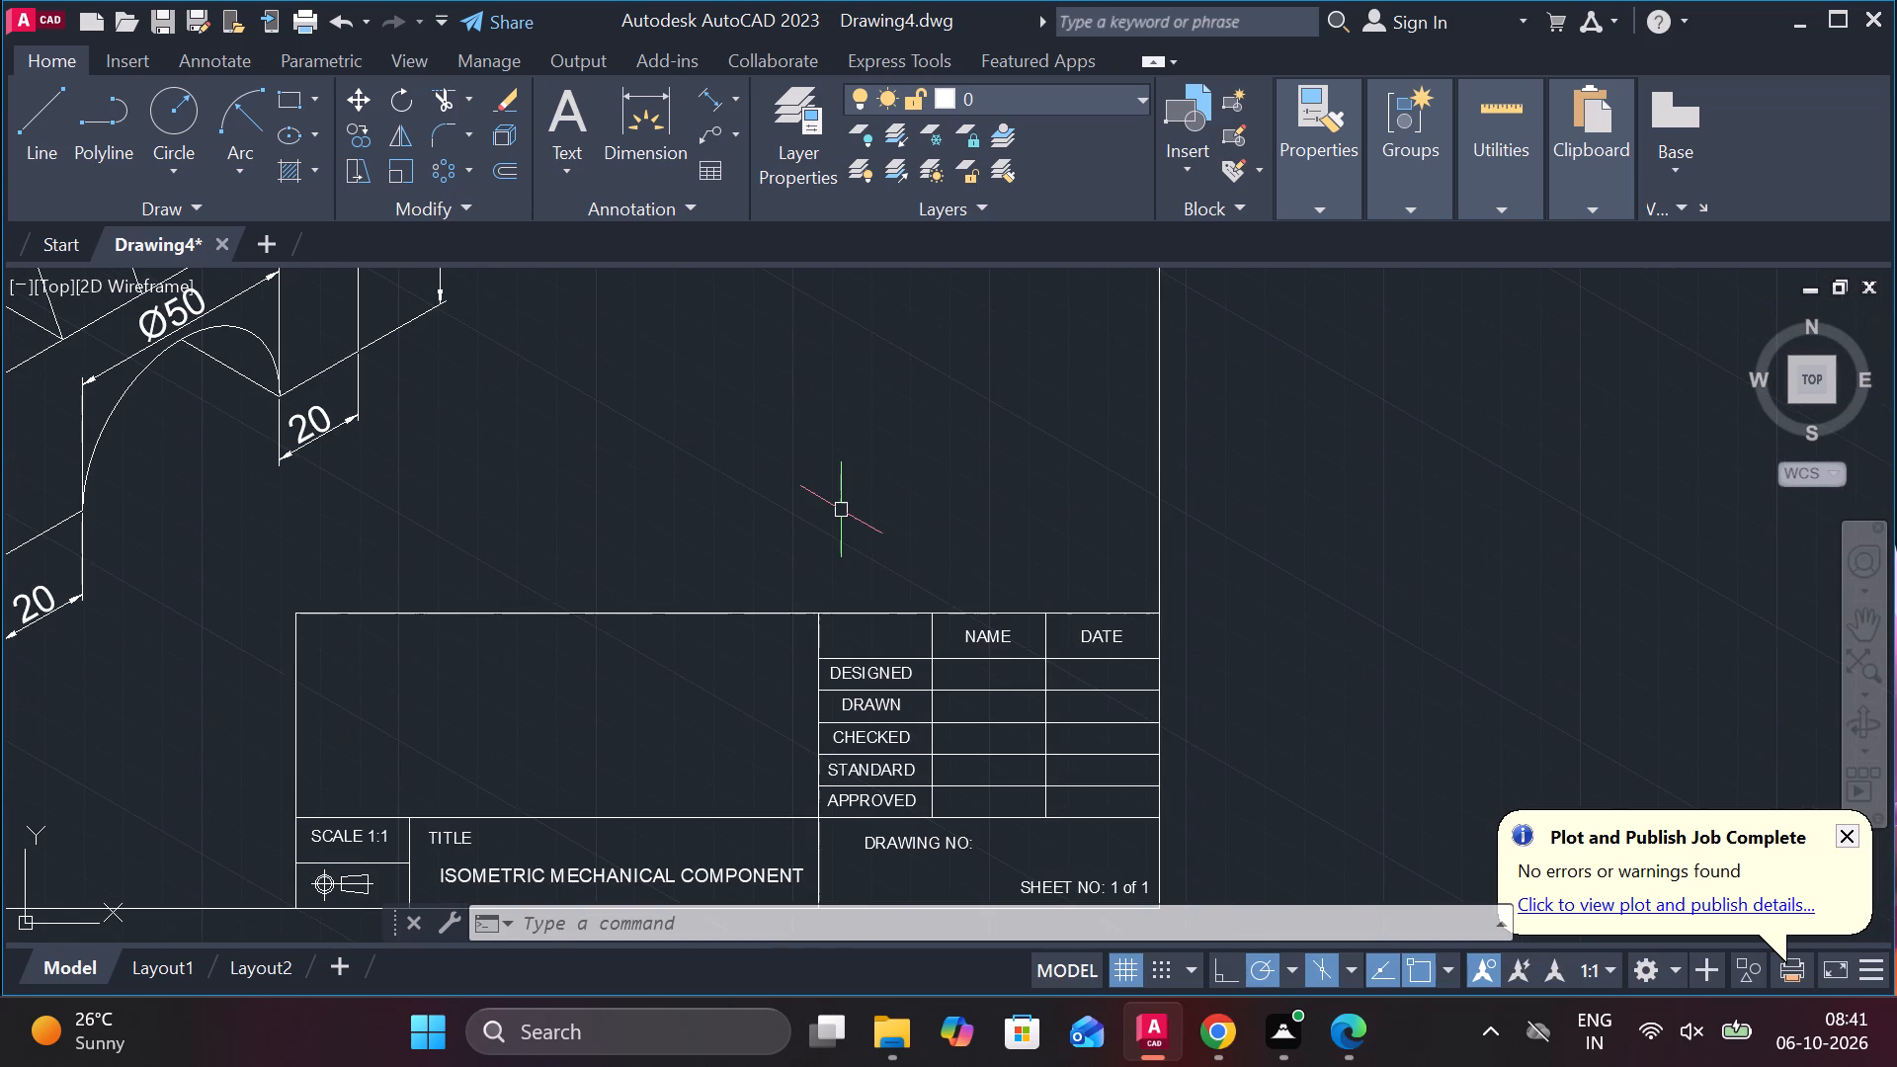
scroll(842, 500, down, 2)
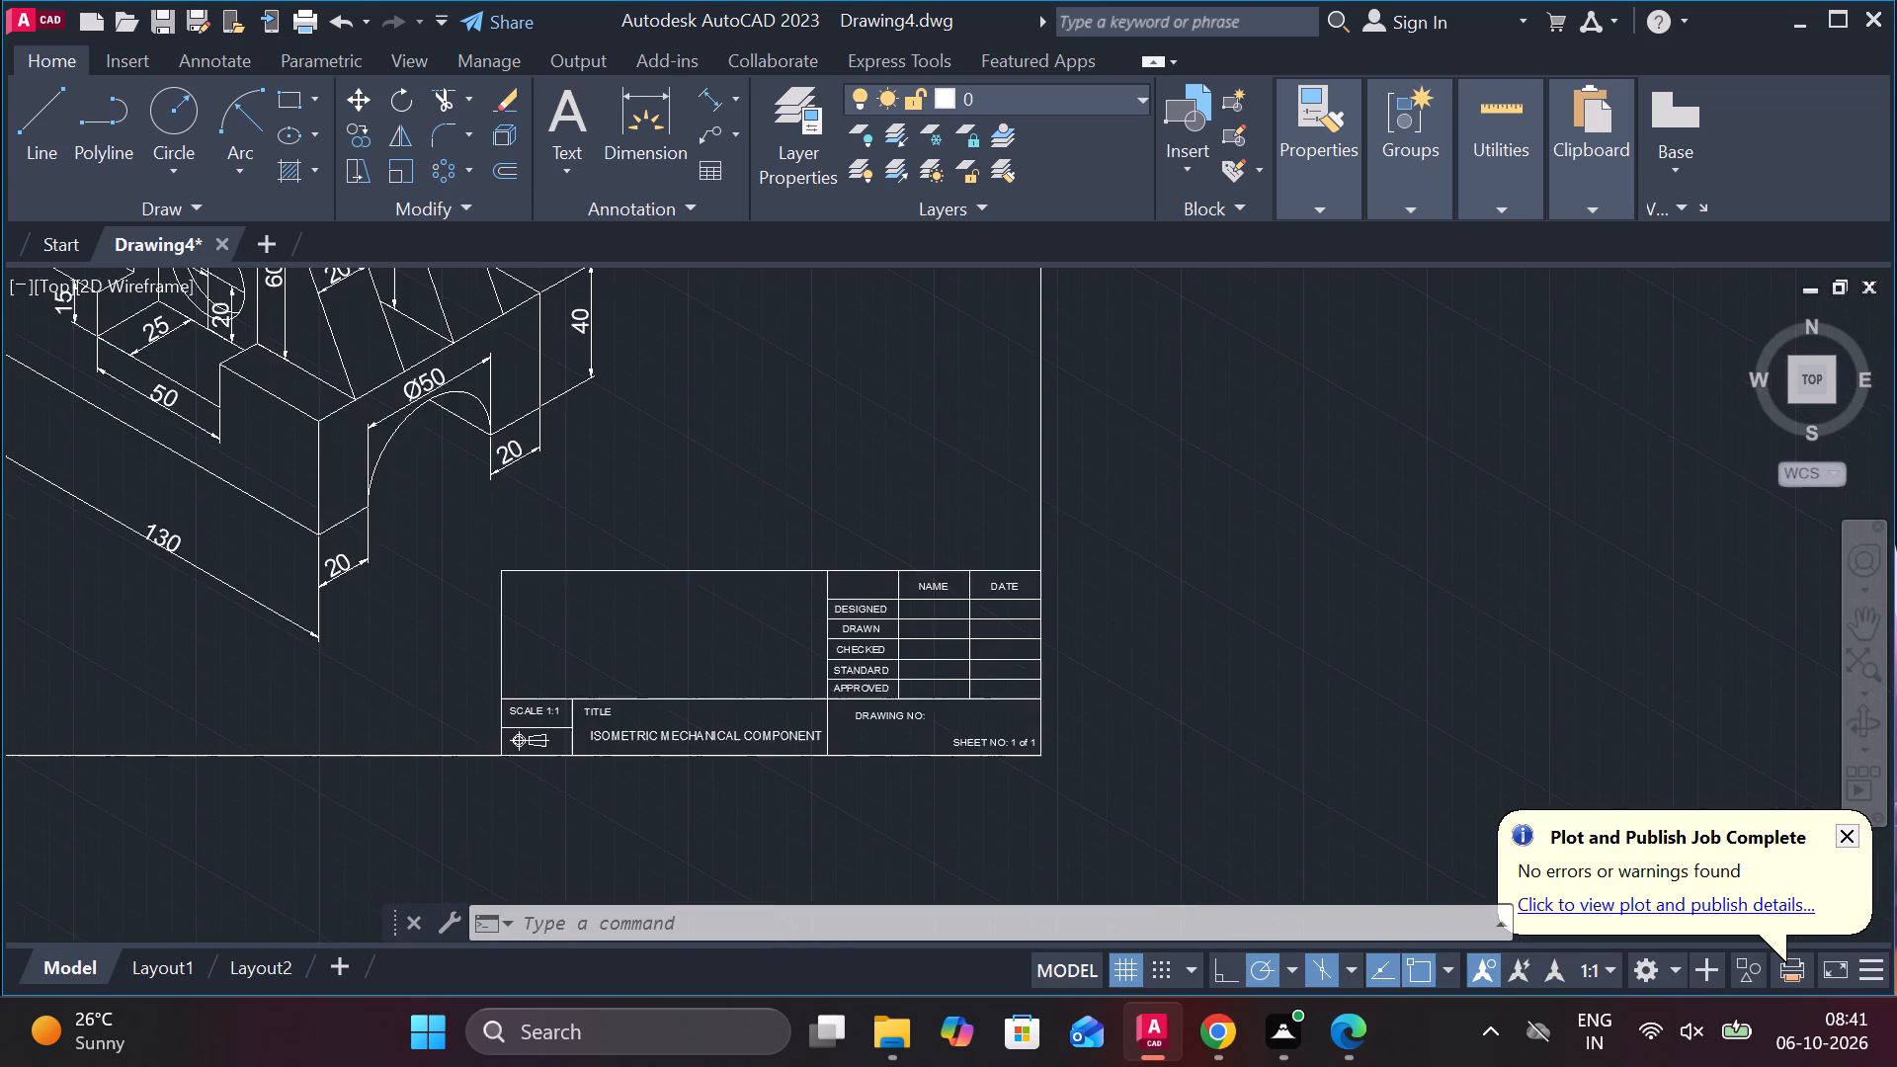
middle_drag(831, 504, 952, 604)
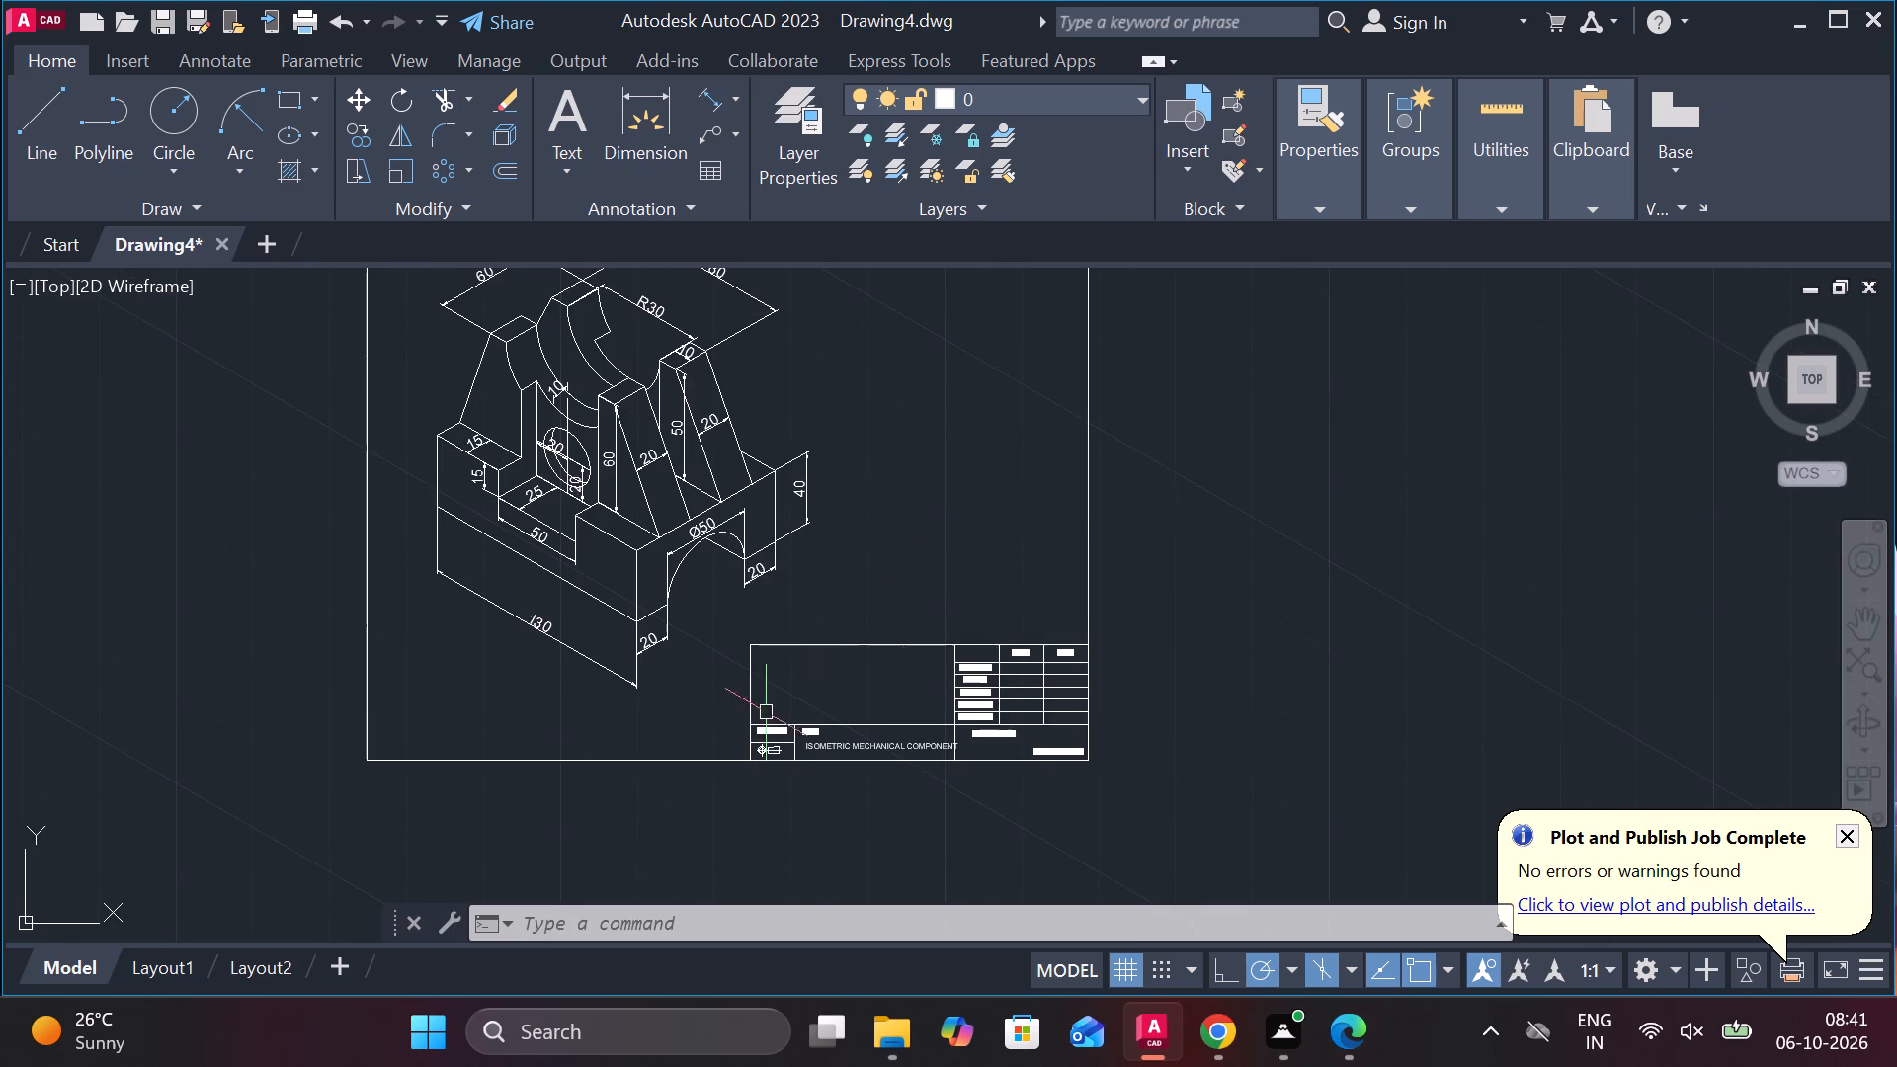
scroll(763, 715, up, 4)
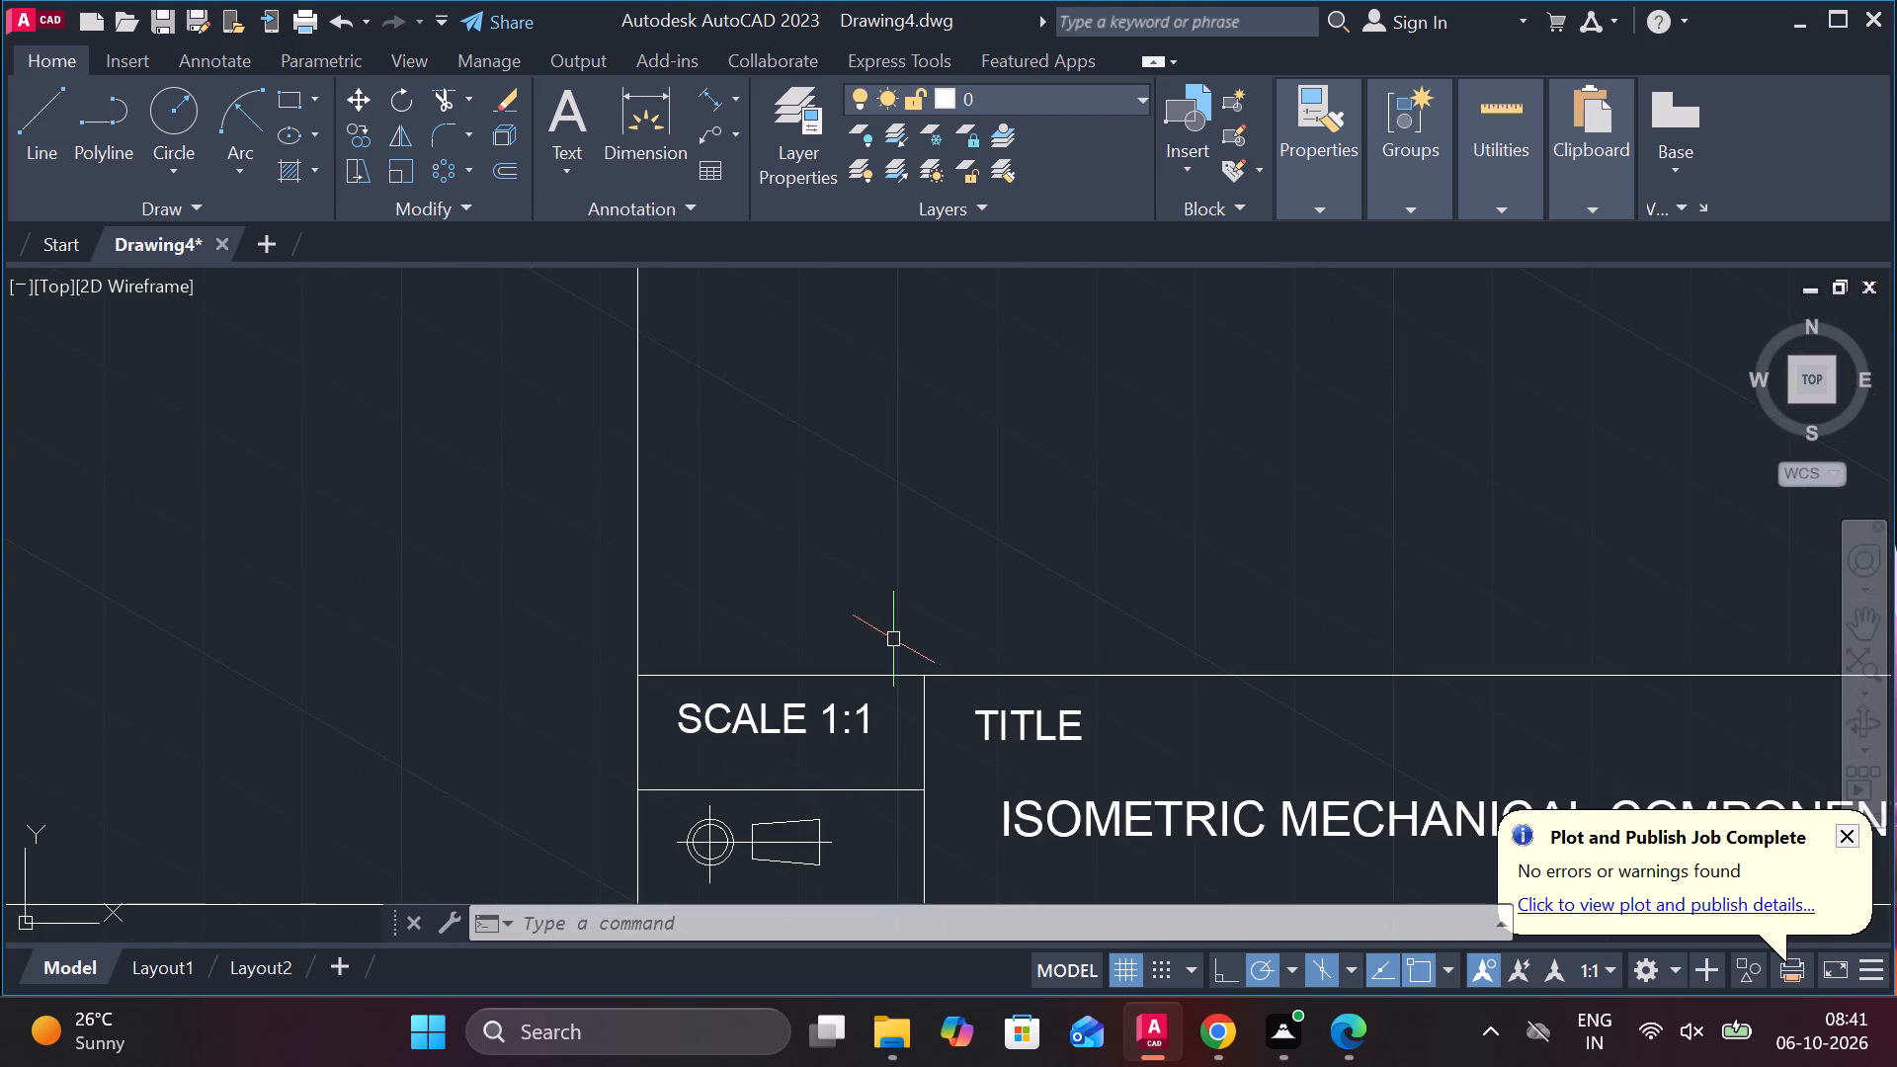
scroll(891, 638, down, 3)
middle_drag(969, 449, 1028, 606)
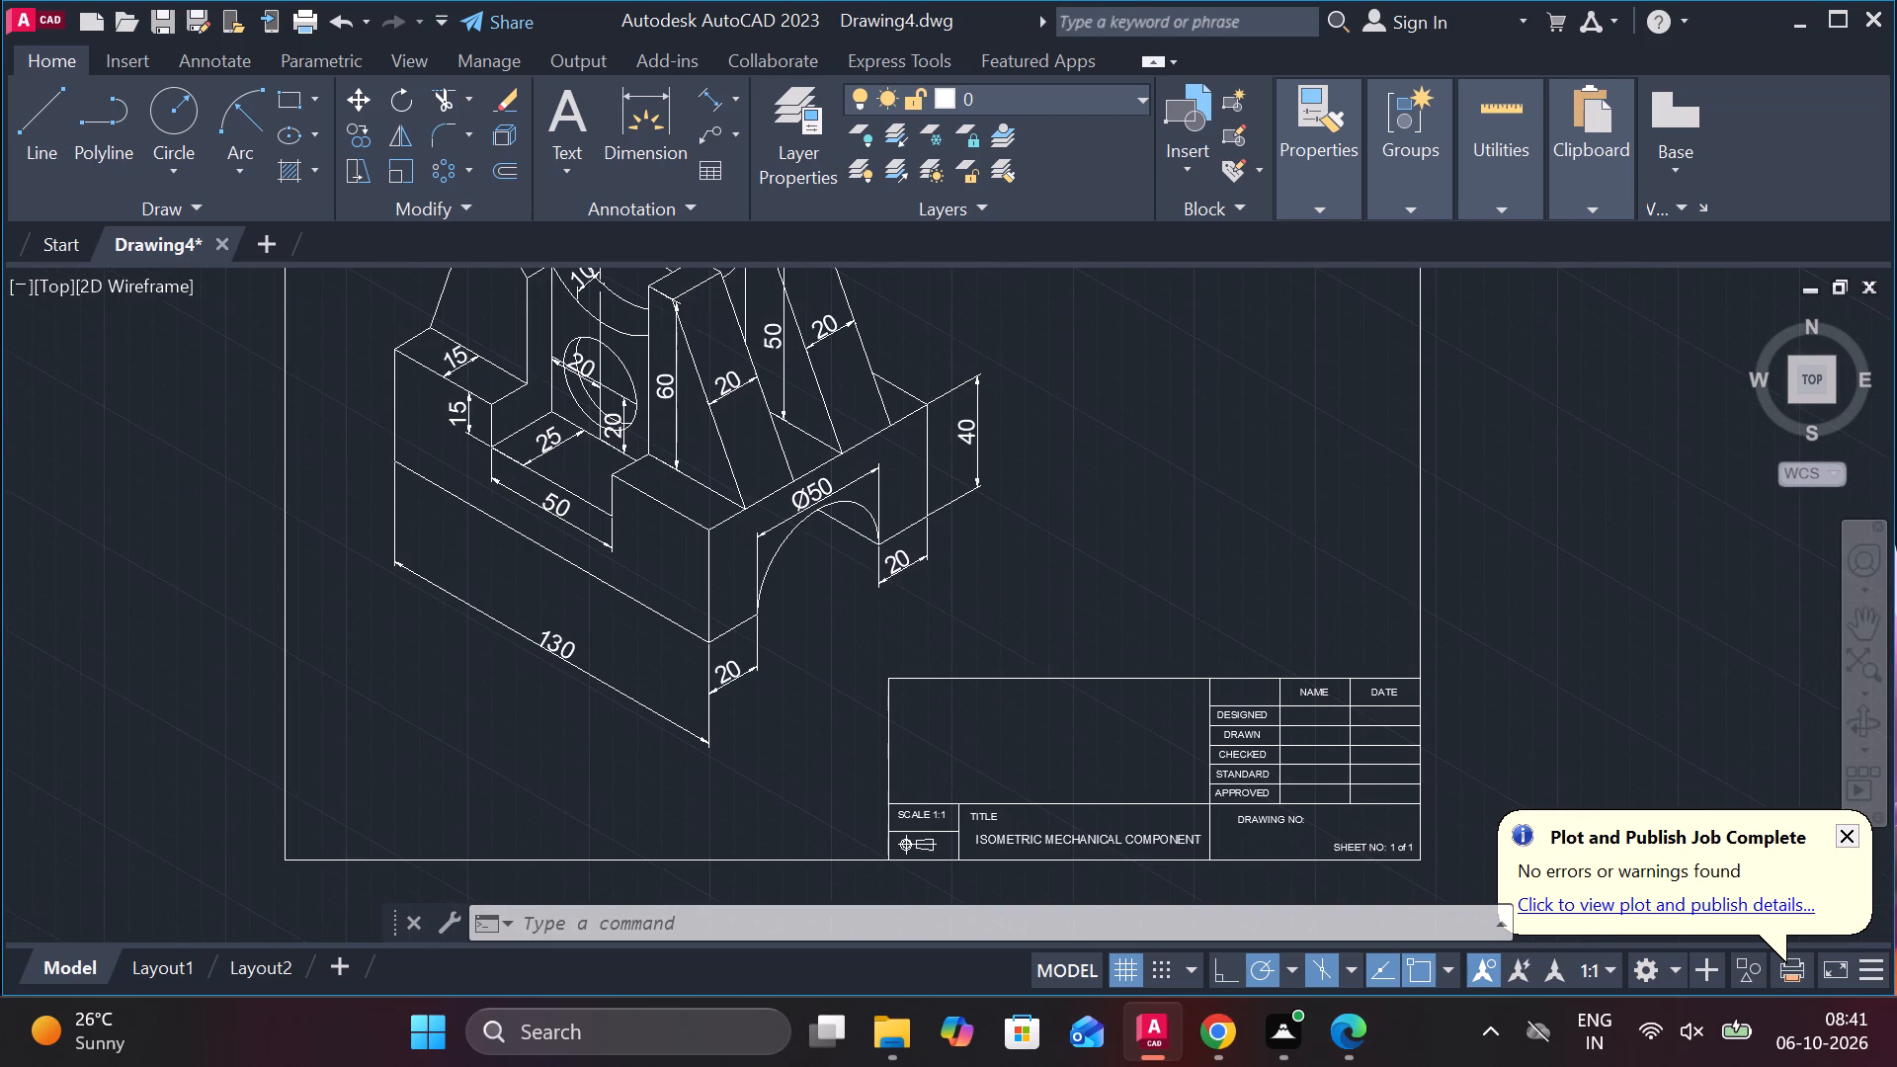
scroll(1035, 555, down, 1)
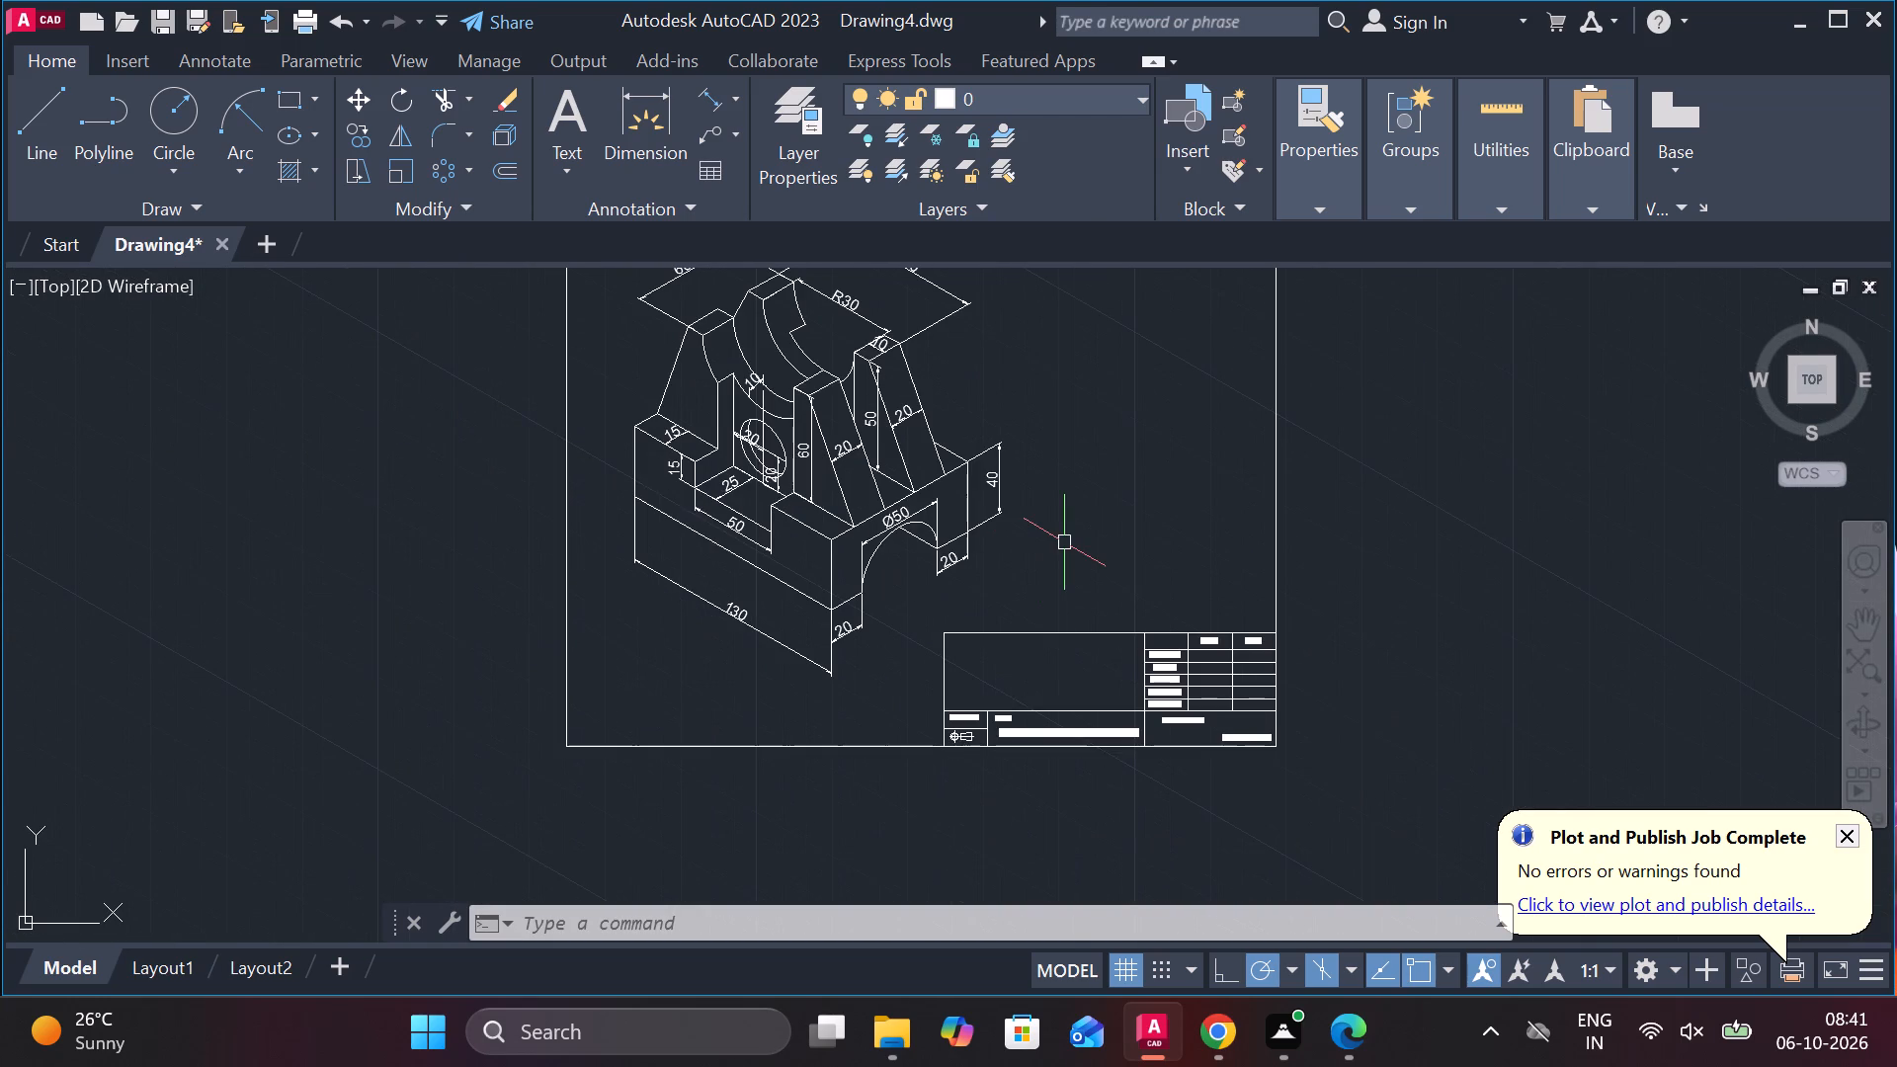
scroll(1067, 542, down, 1)
scroll(1067, 542, up, 1)
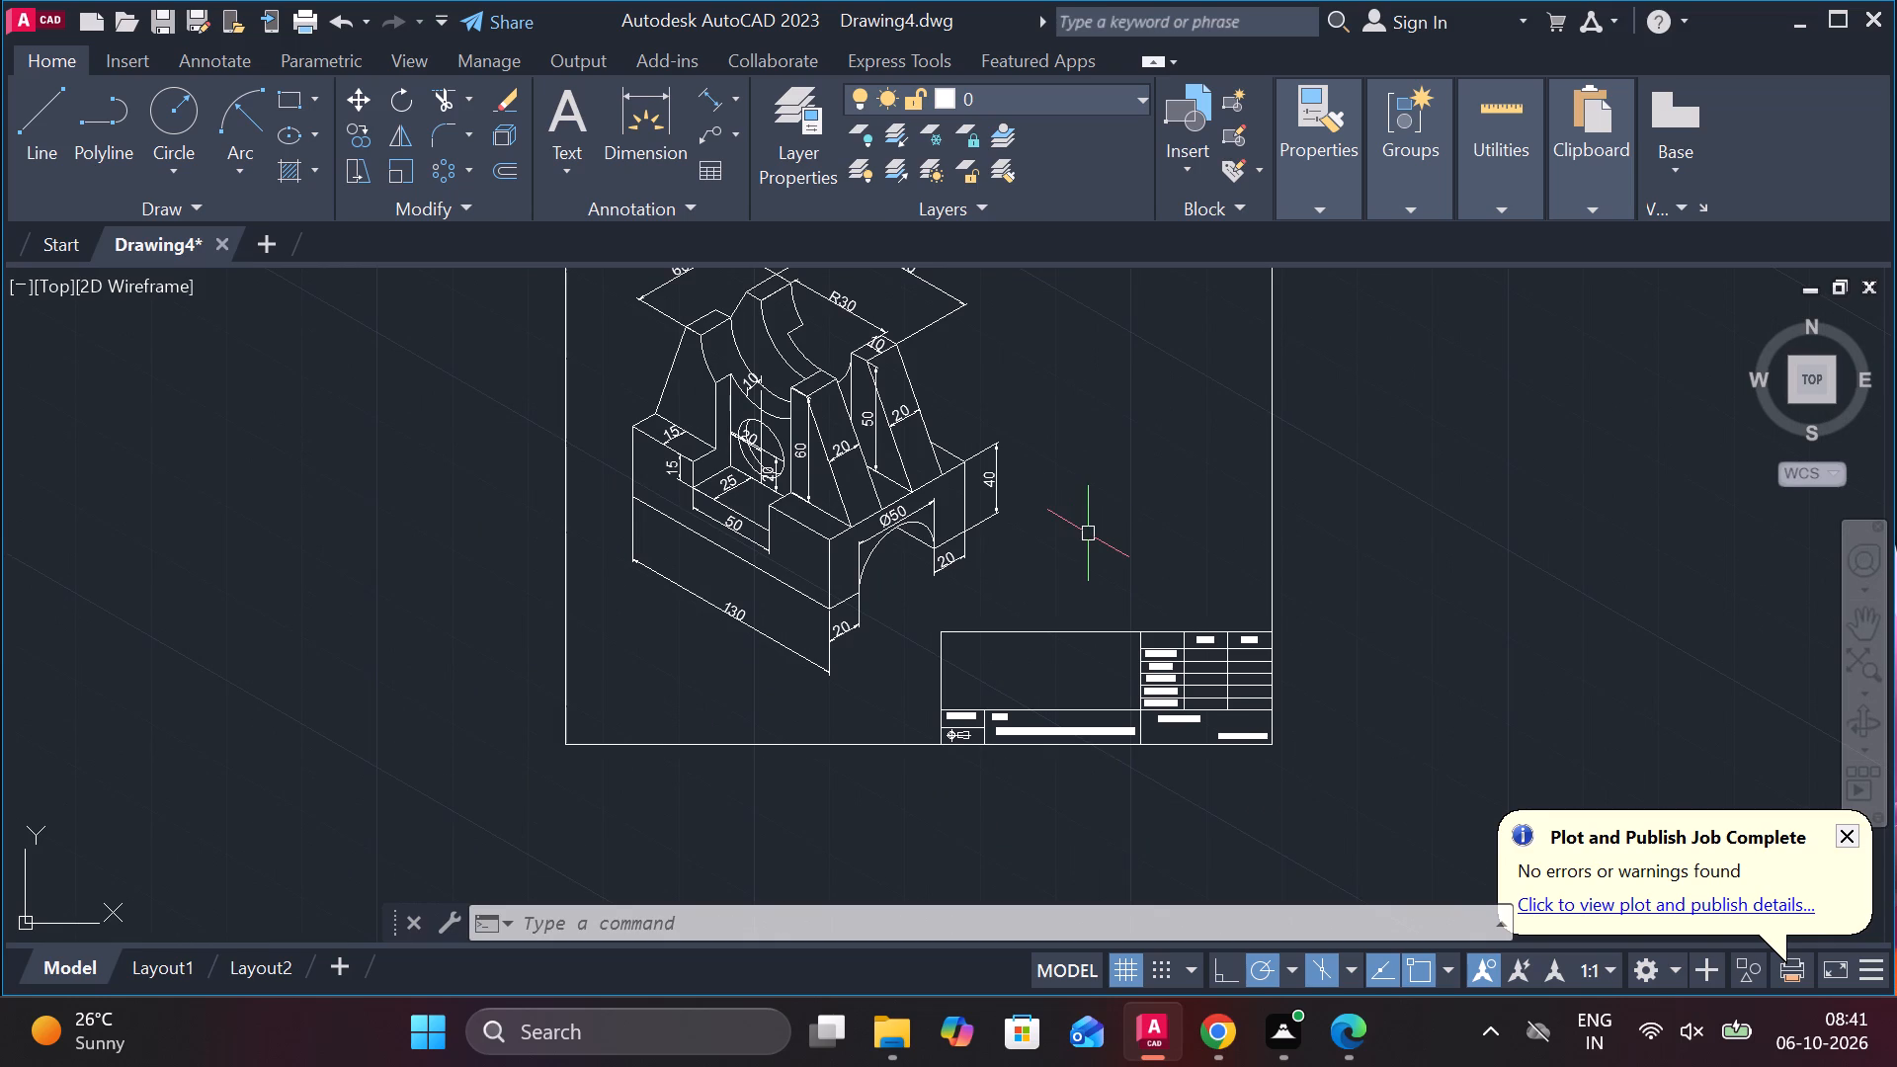
middle_drag(1116, 526, 1118, 605)
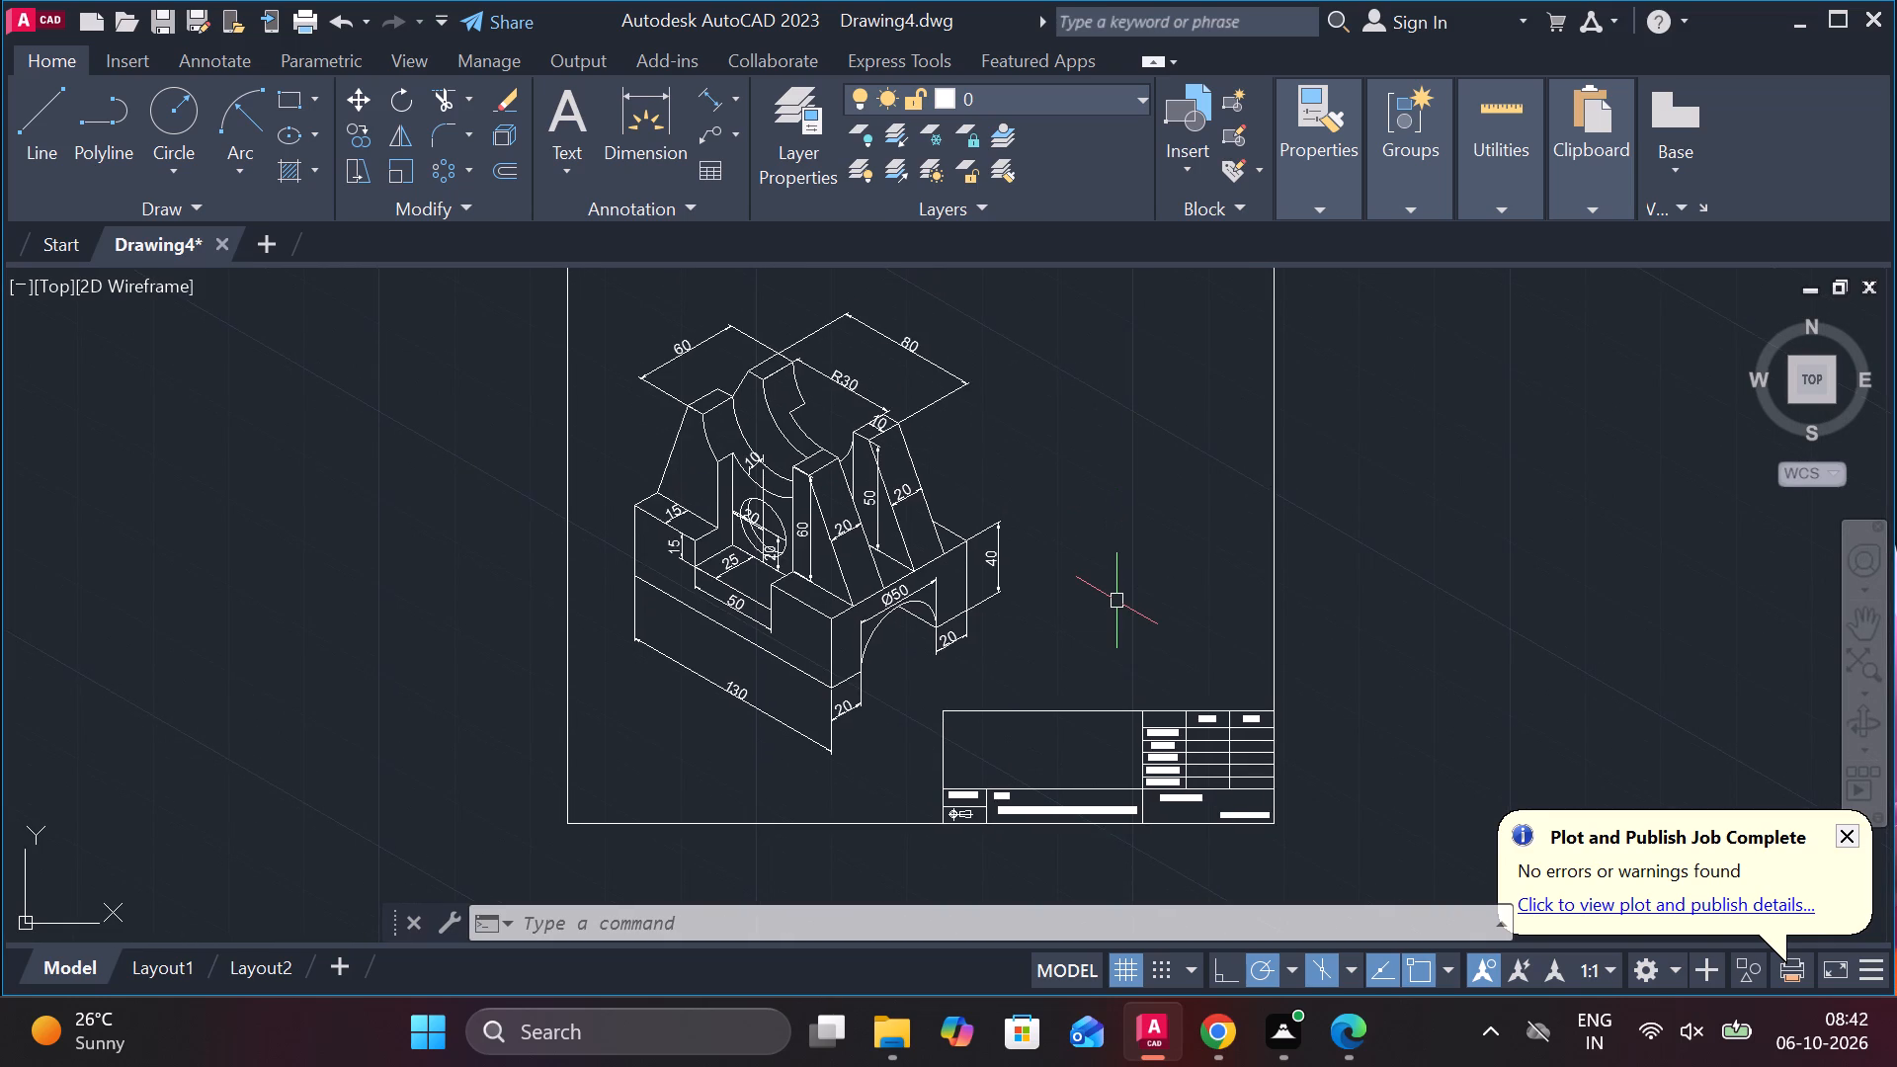
Save the drawing in the Documents folder under the name ISOMETRIC MECHANICAL COMPONENT.
key(ctrl+s)
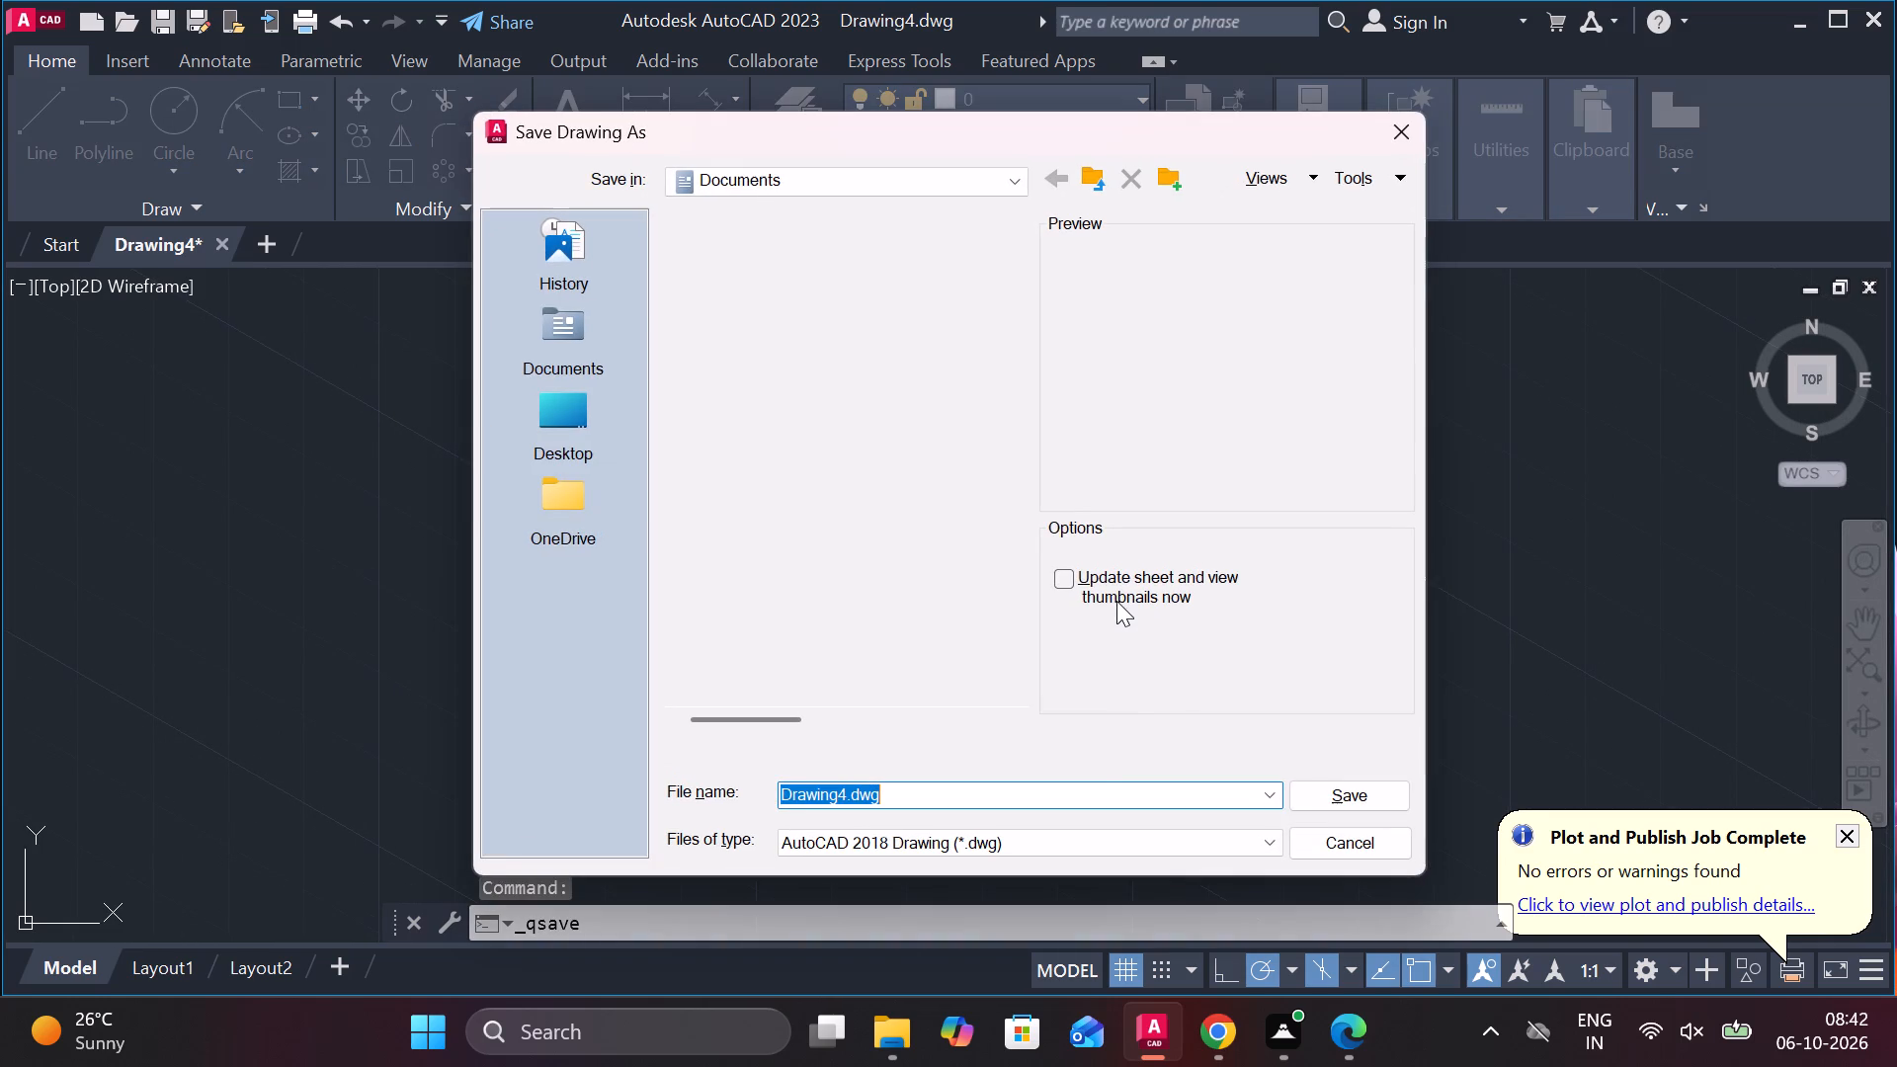
text(ISO)
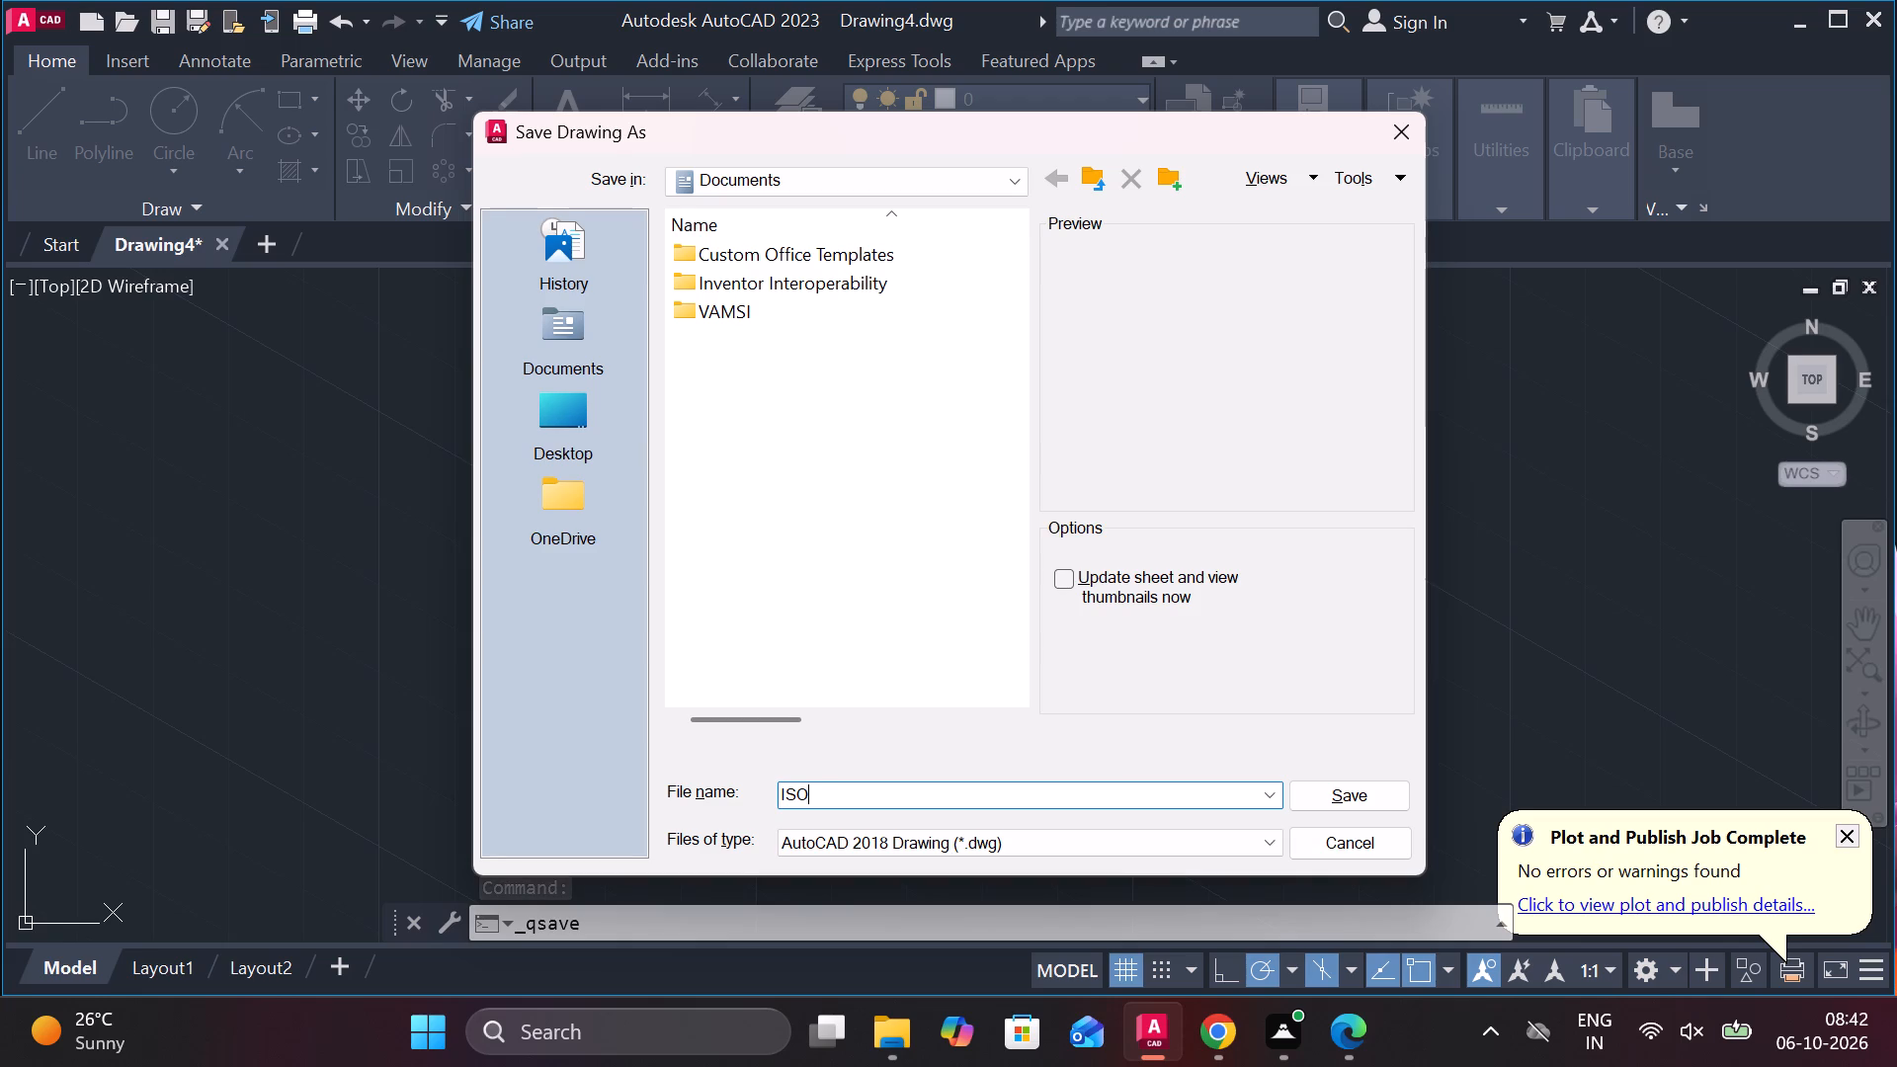
text(METRIC)
key(space)
text(MECHANICAL CO)
text(MPONENT)
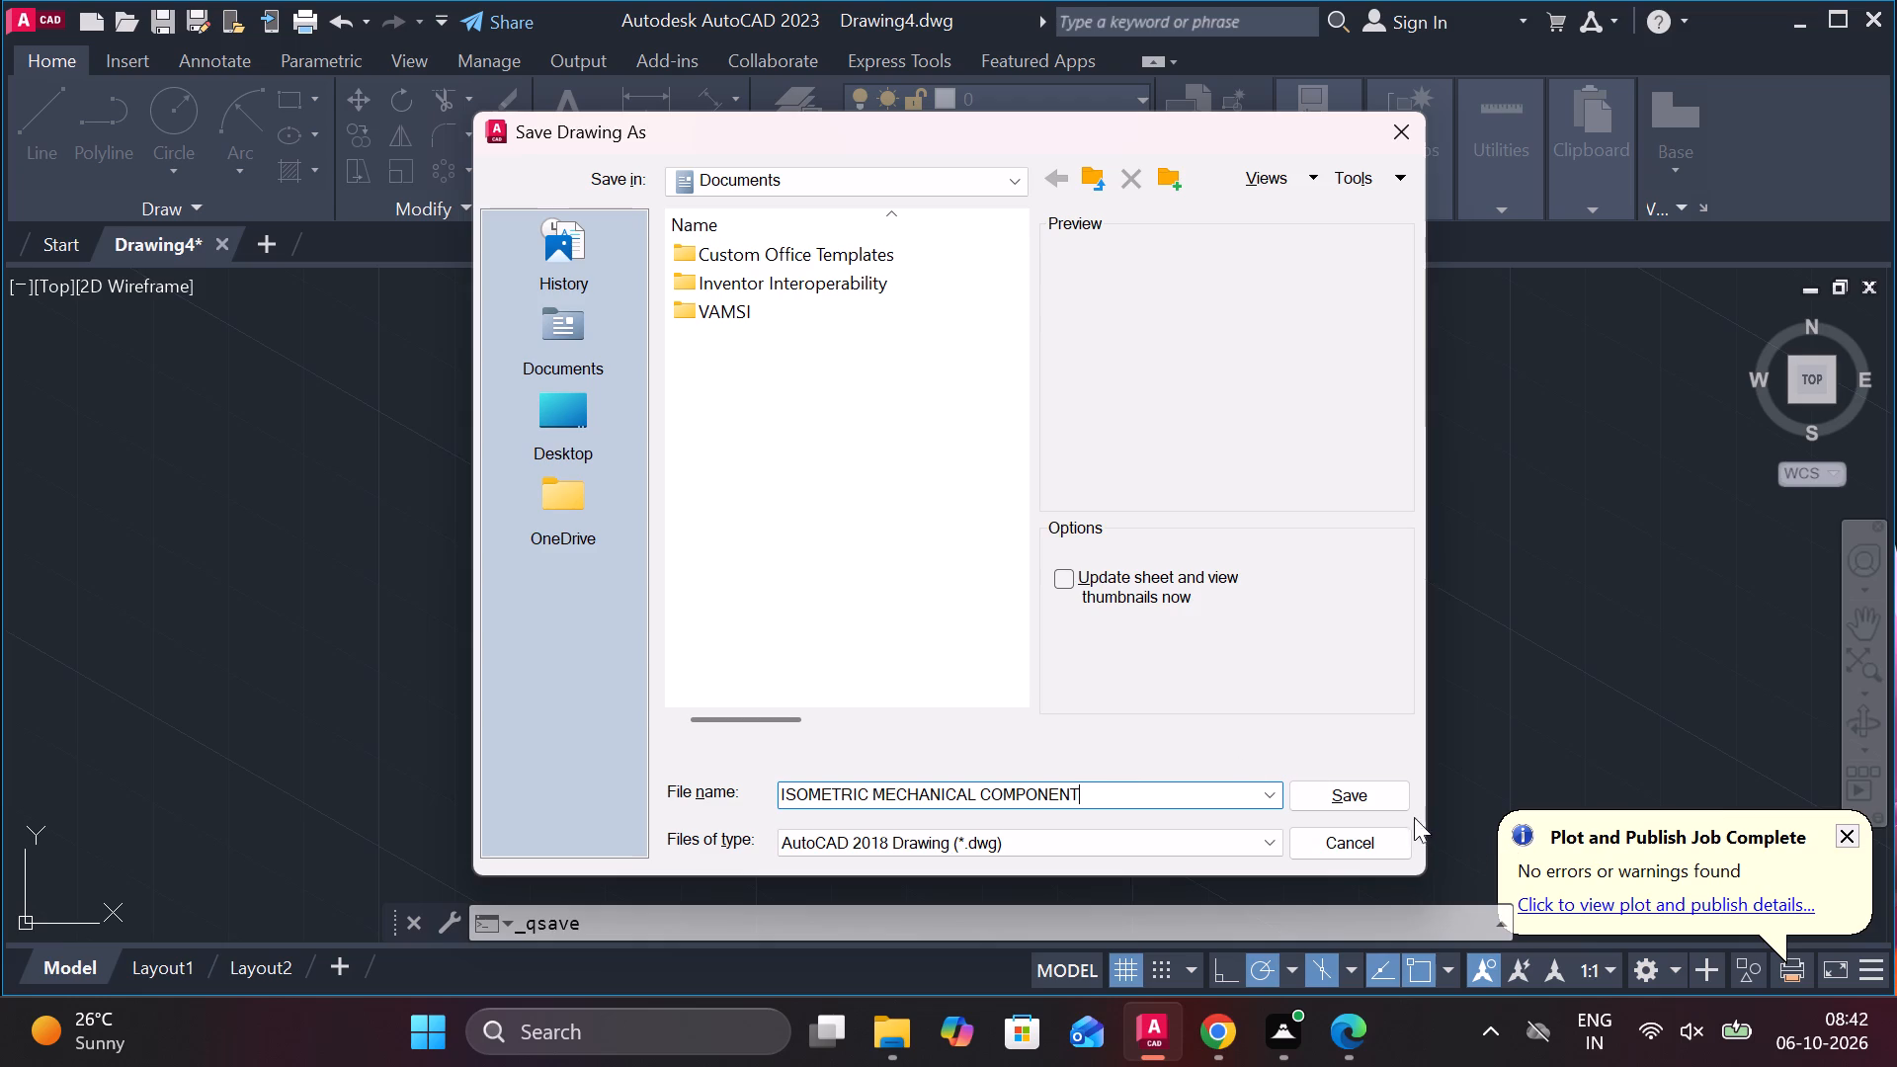
drag(1313, 799, 1325, 799)
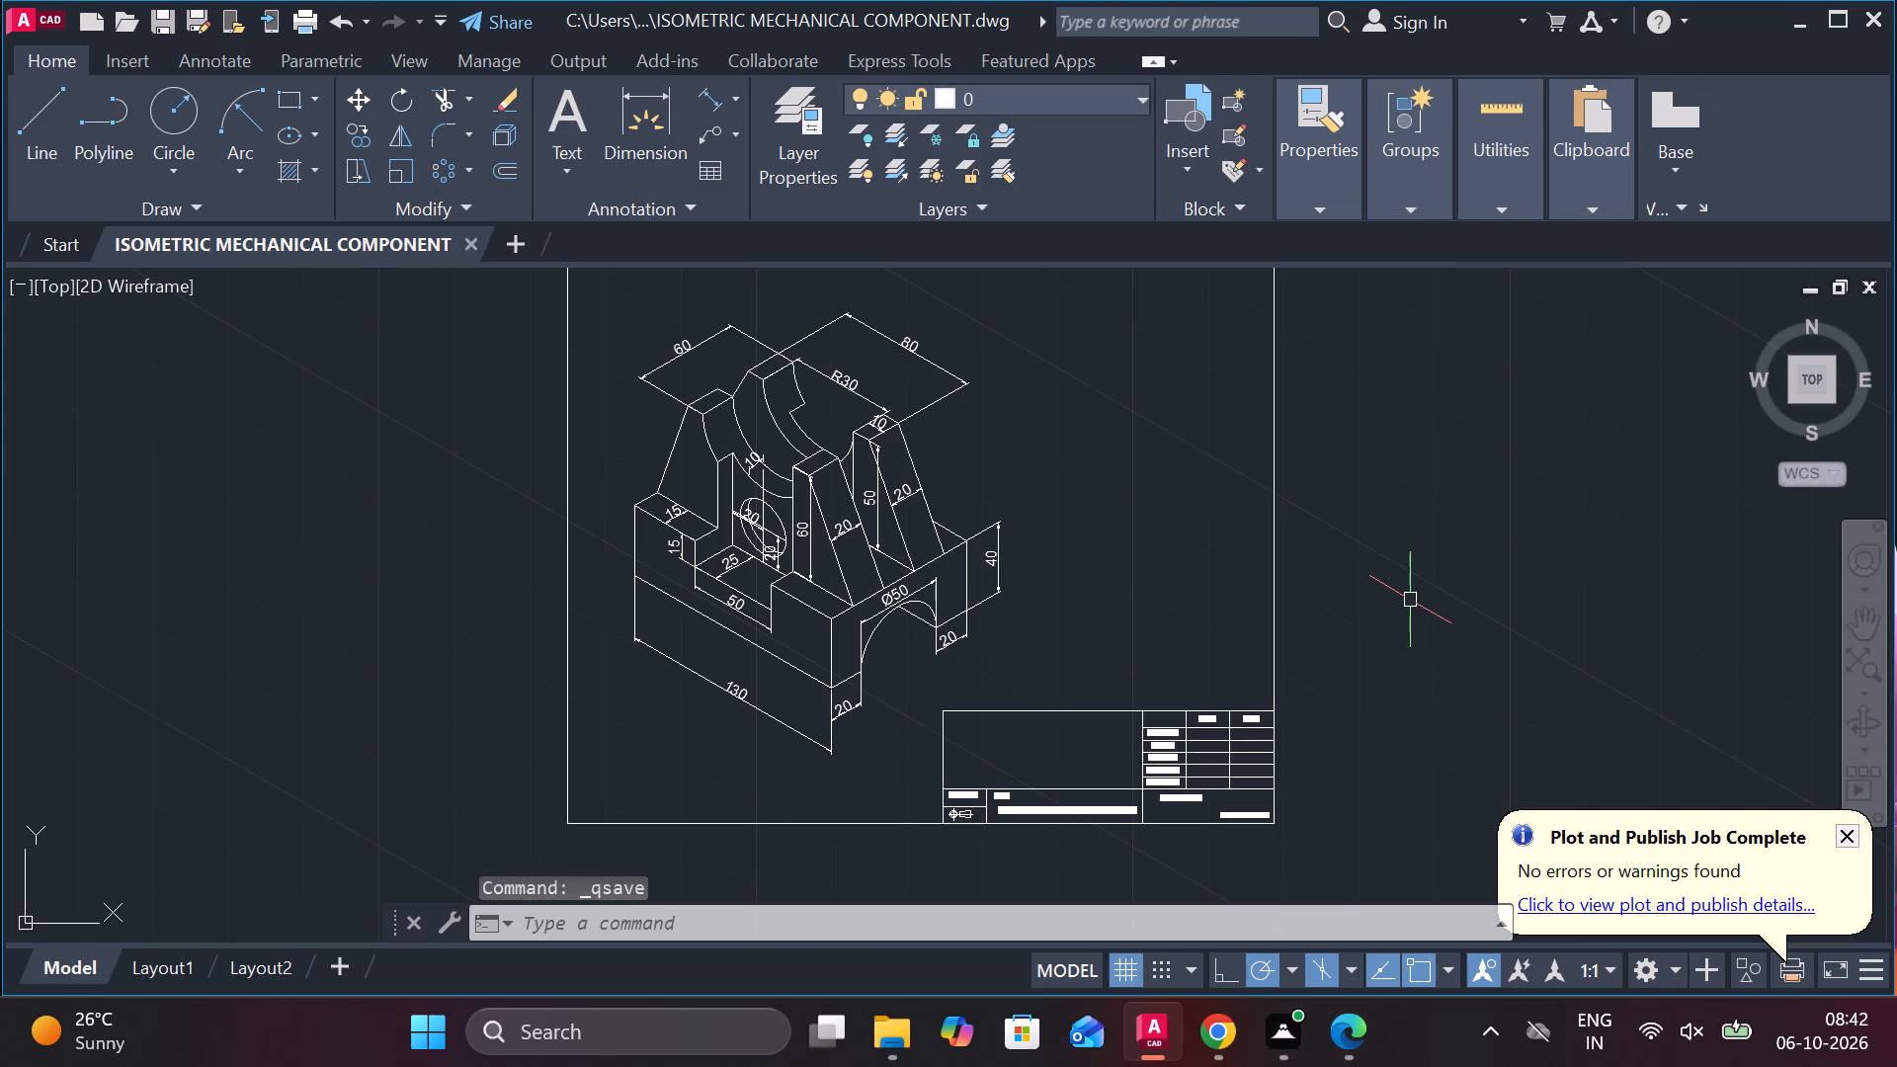
Turn off command logging with LOGFILEOFF and save the drawing again.
text(LO)
key(g)
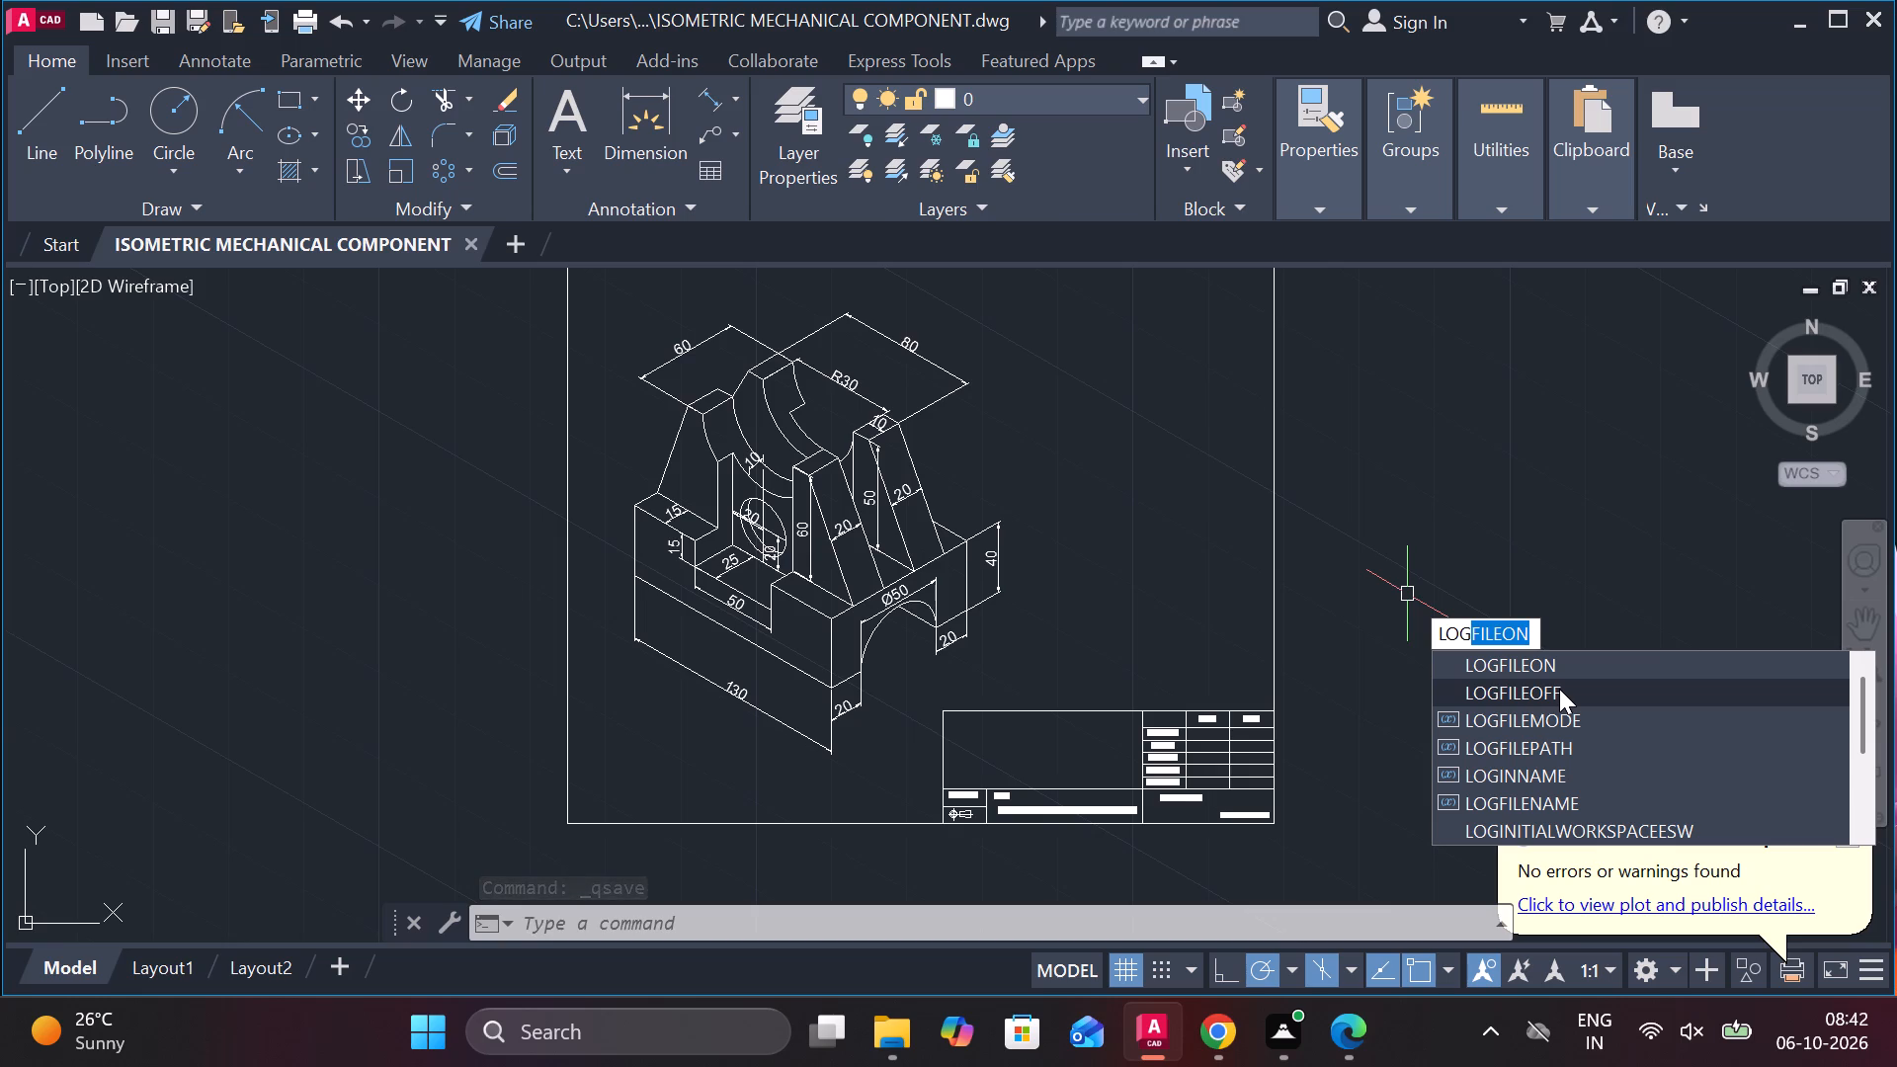
click(1559, 689)
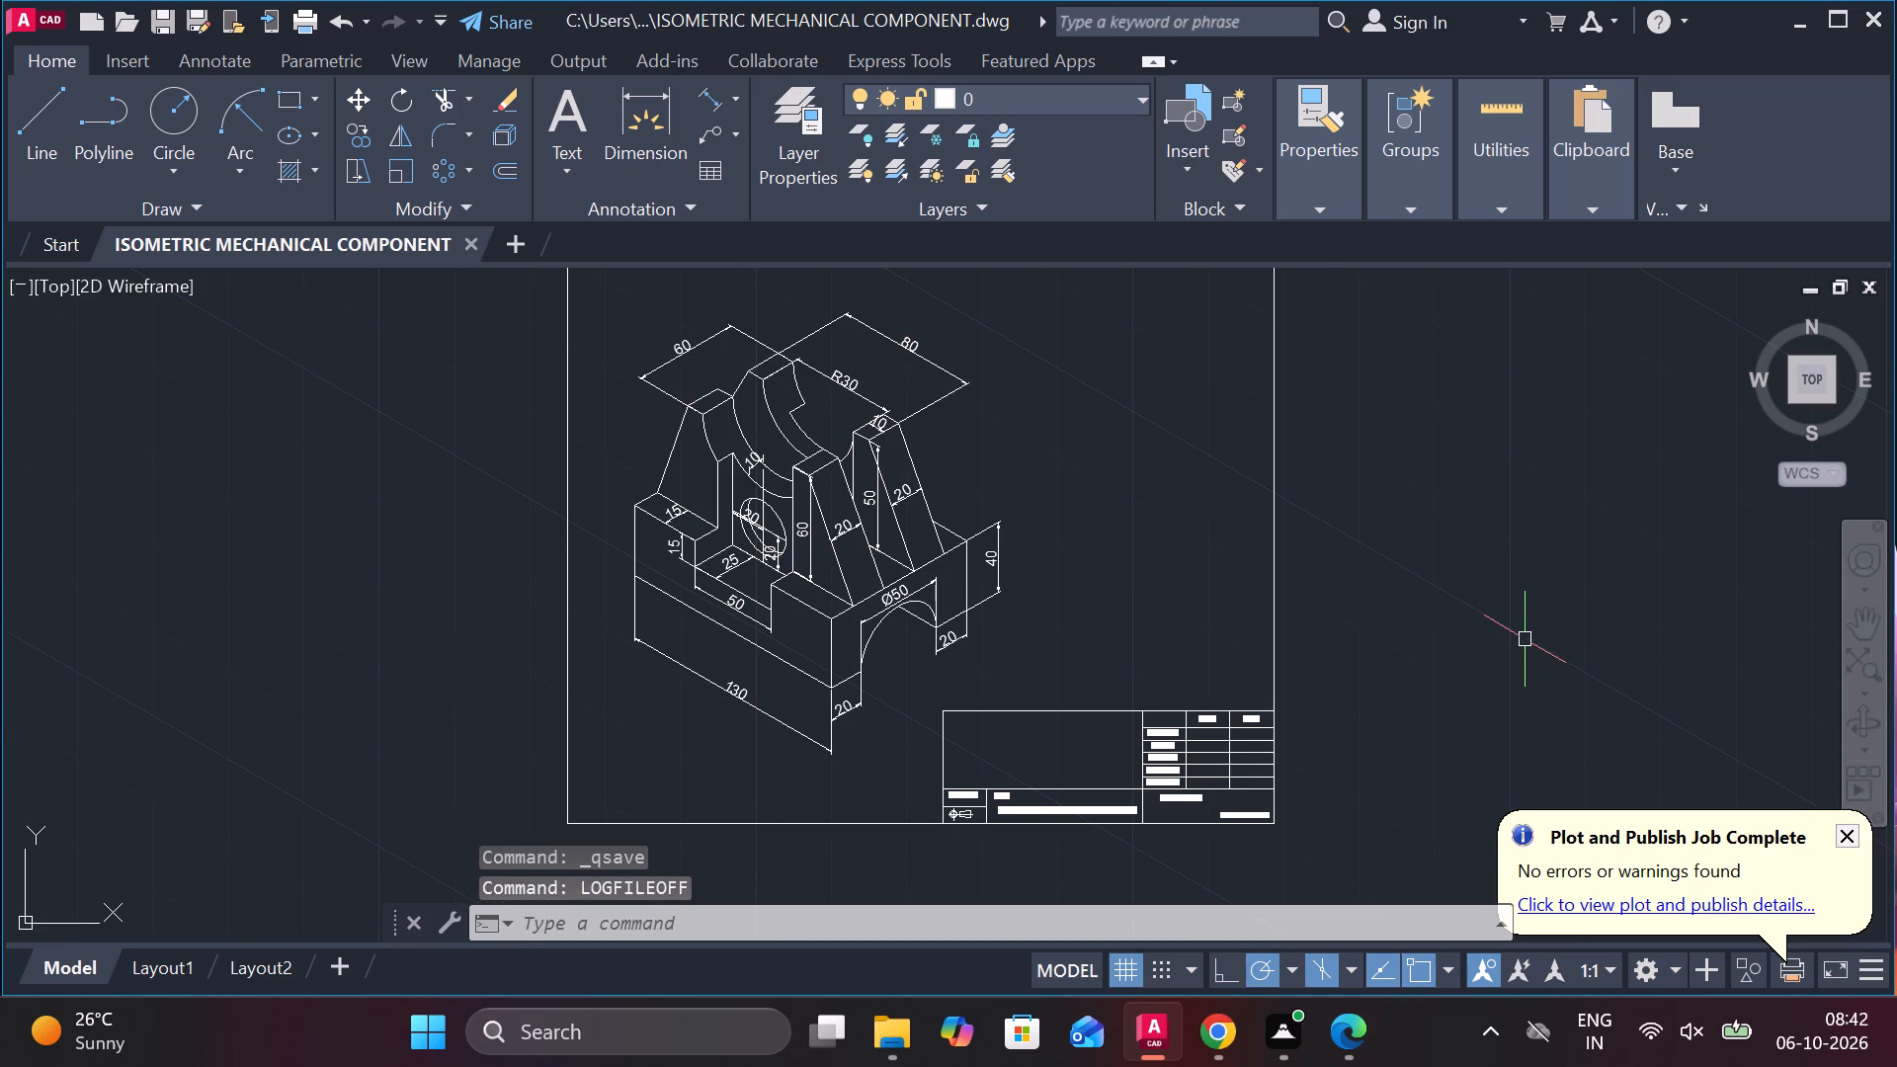
key(ctrl+s)
scroll(1477, 584, down, 1)
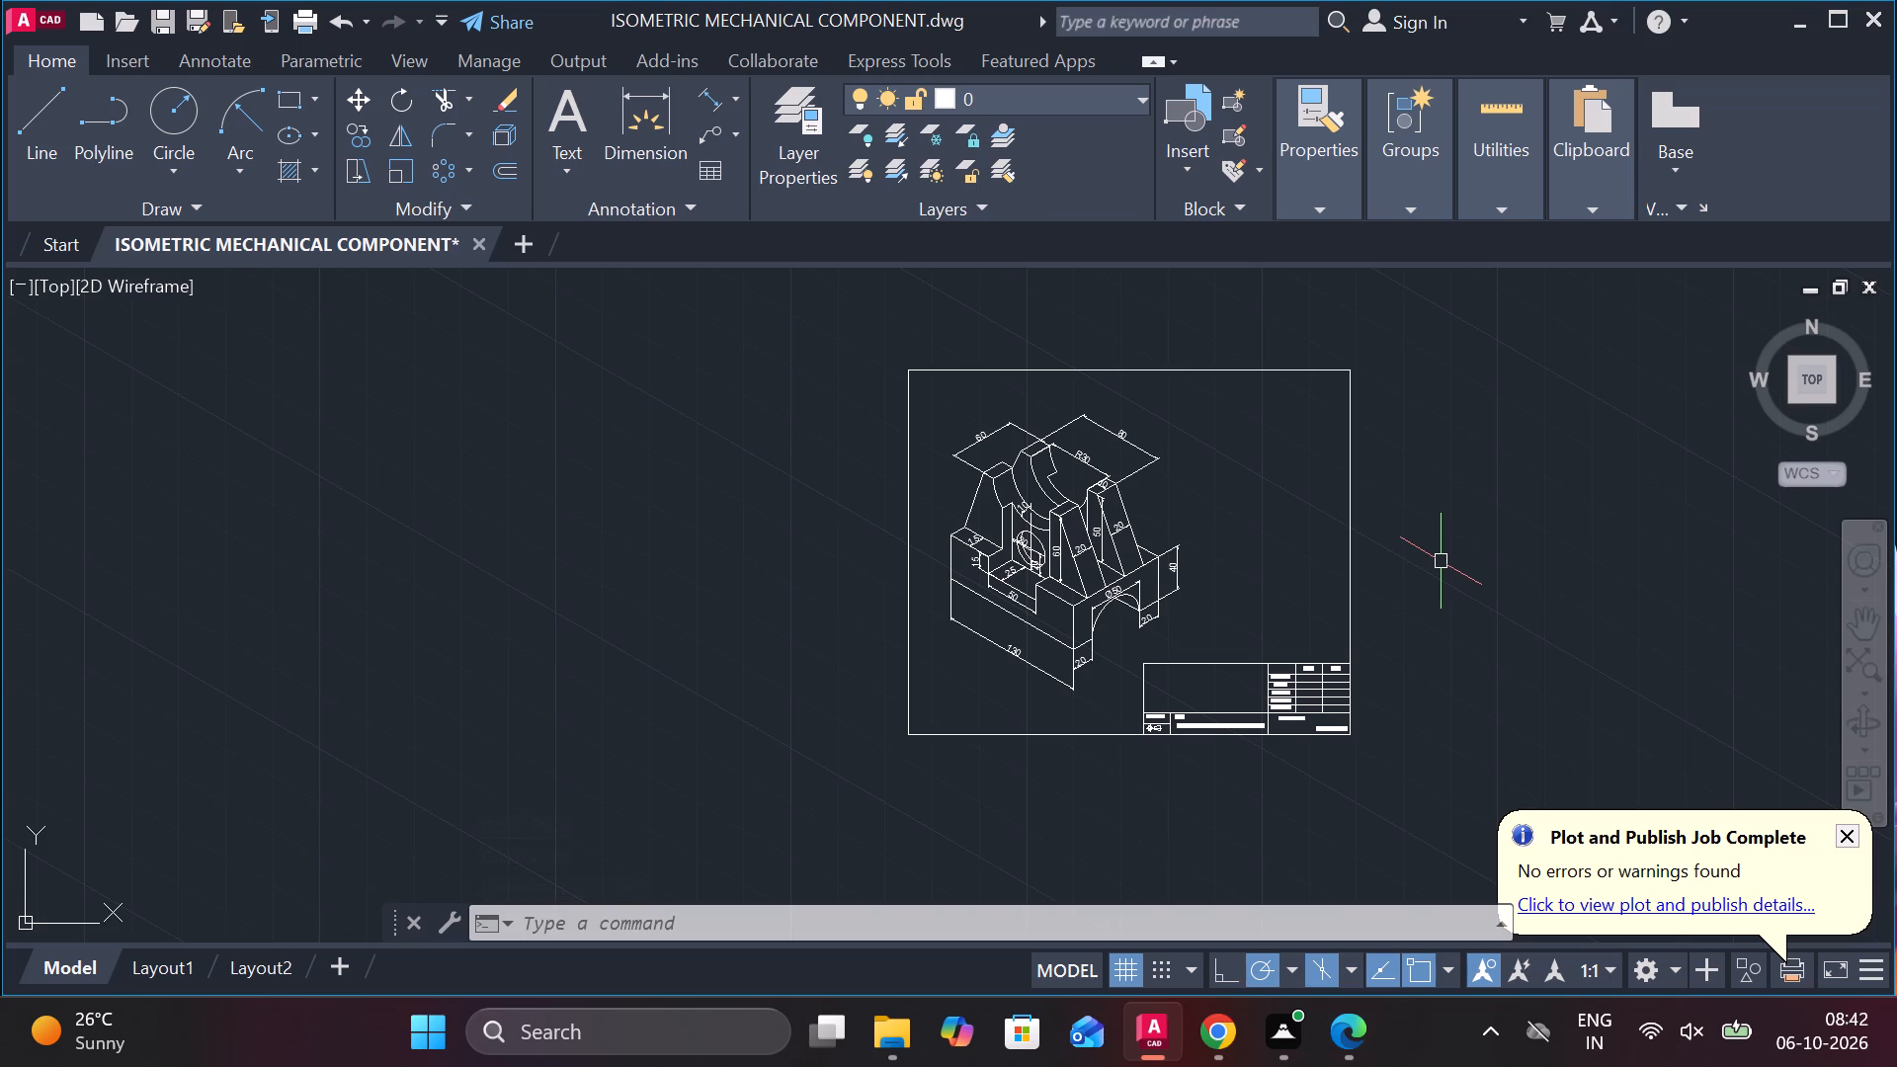
key(ctrl+s)
Start a plot of the model with the DWG To PDF.pc3 plotter and landscape orientation.
text(PLOT)
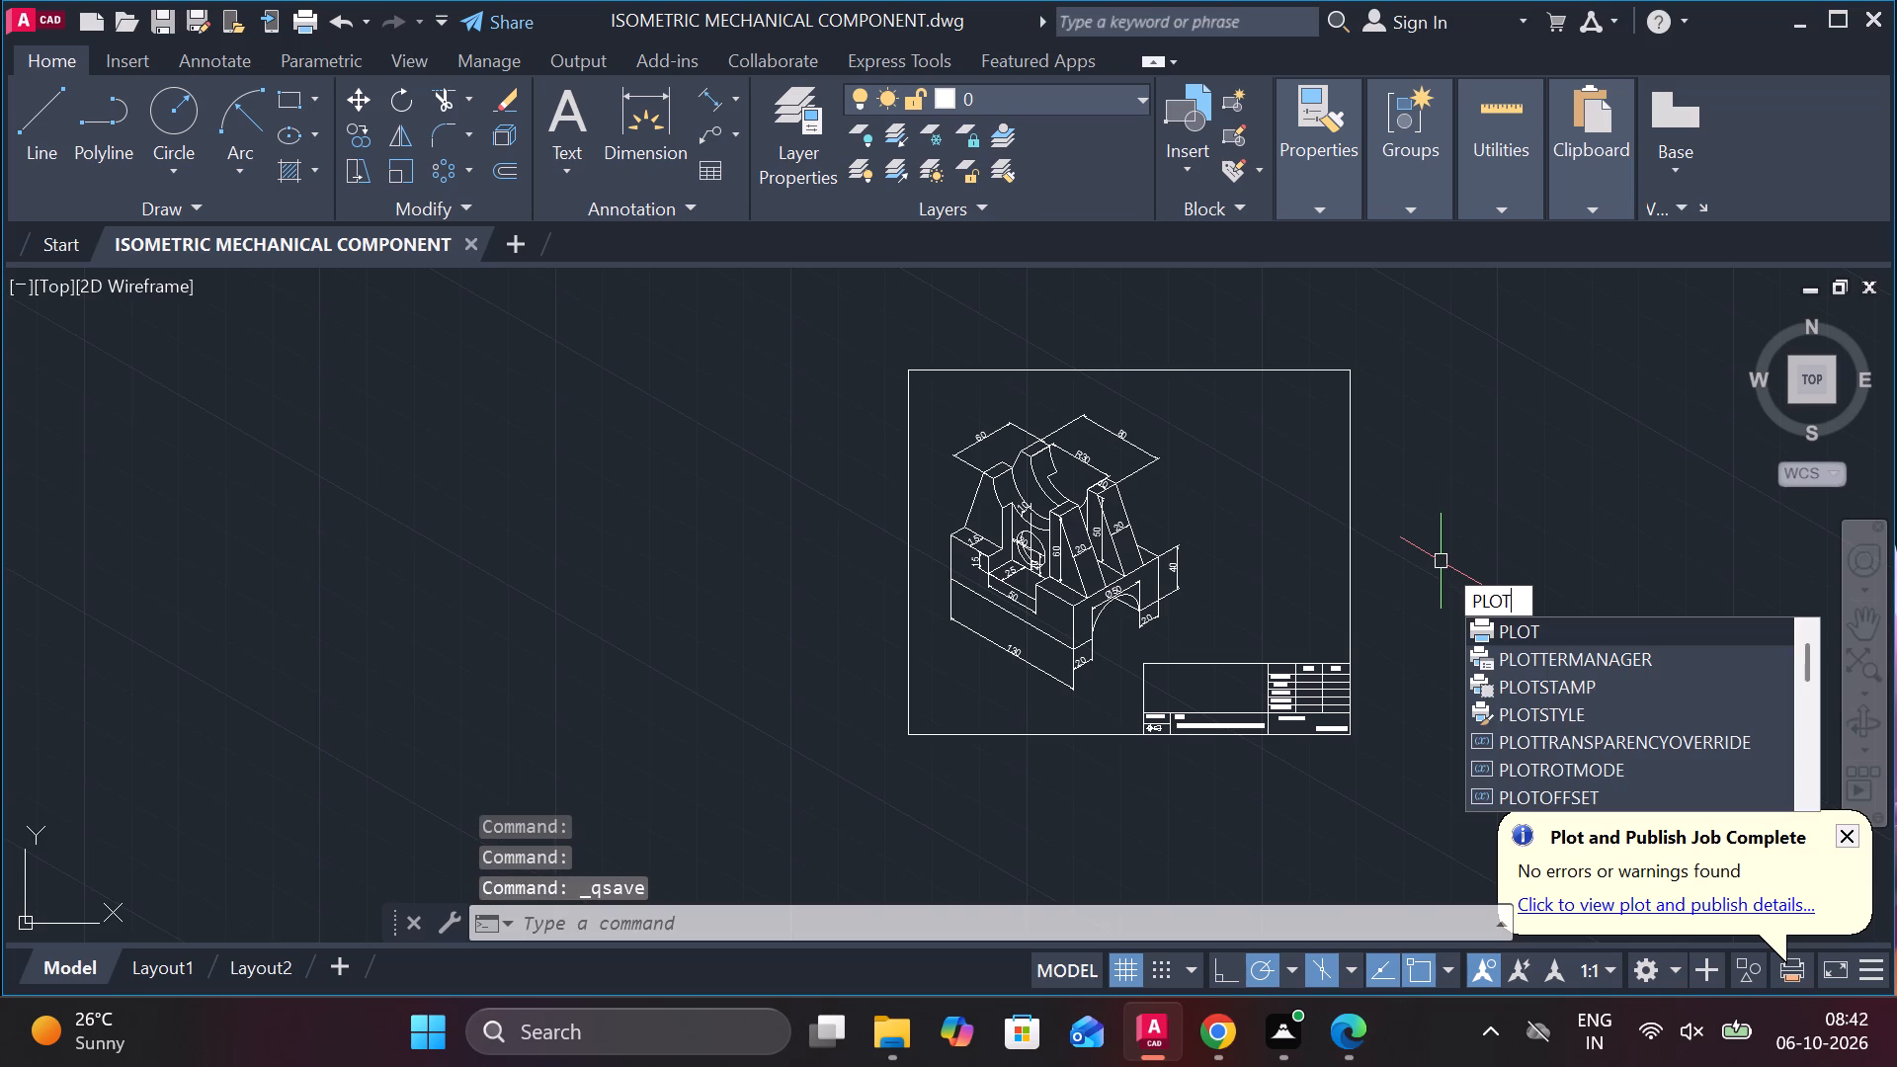
click(1512, 622)
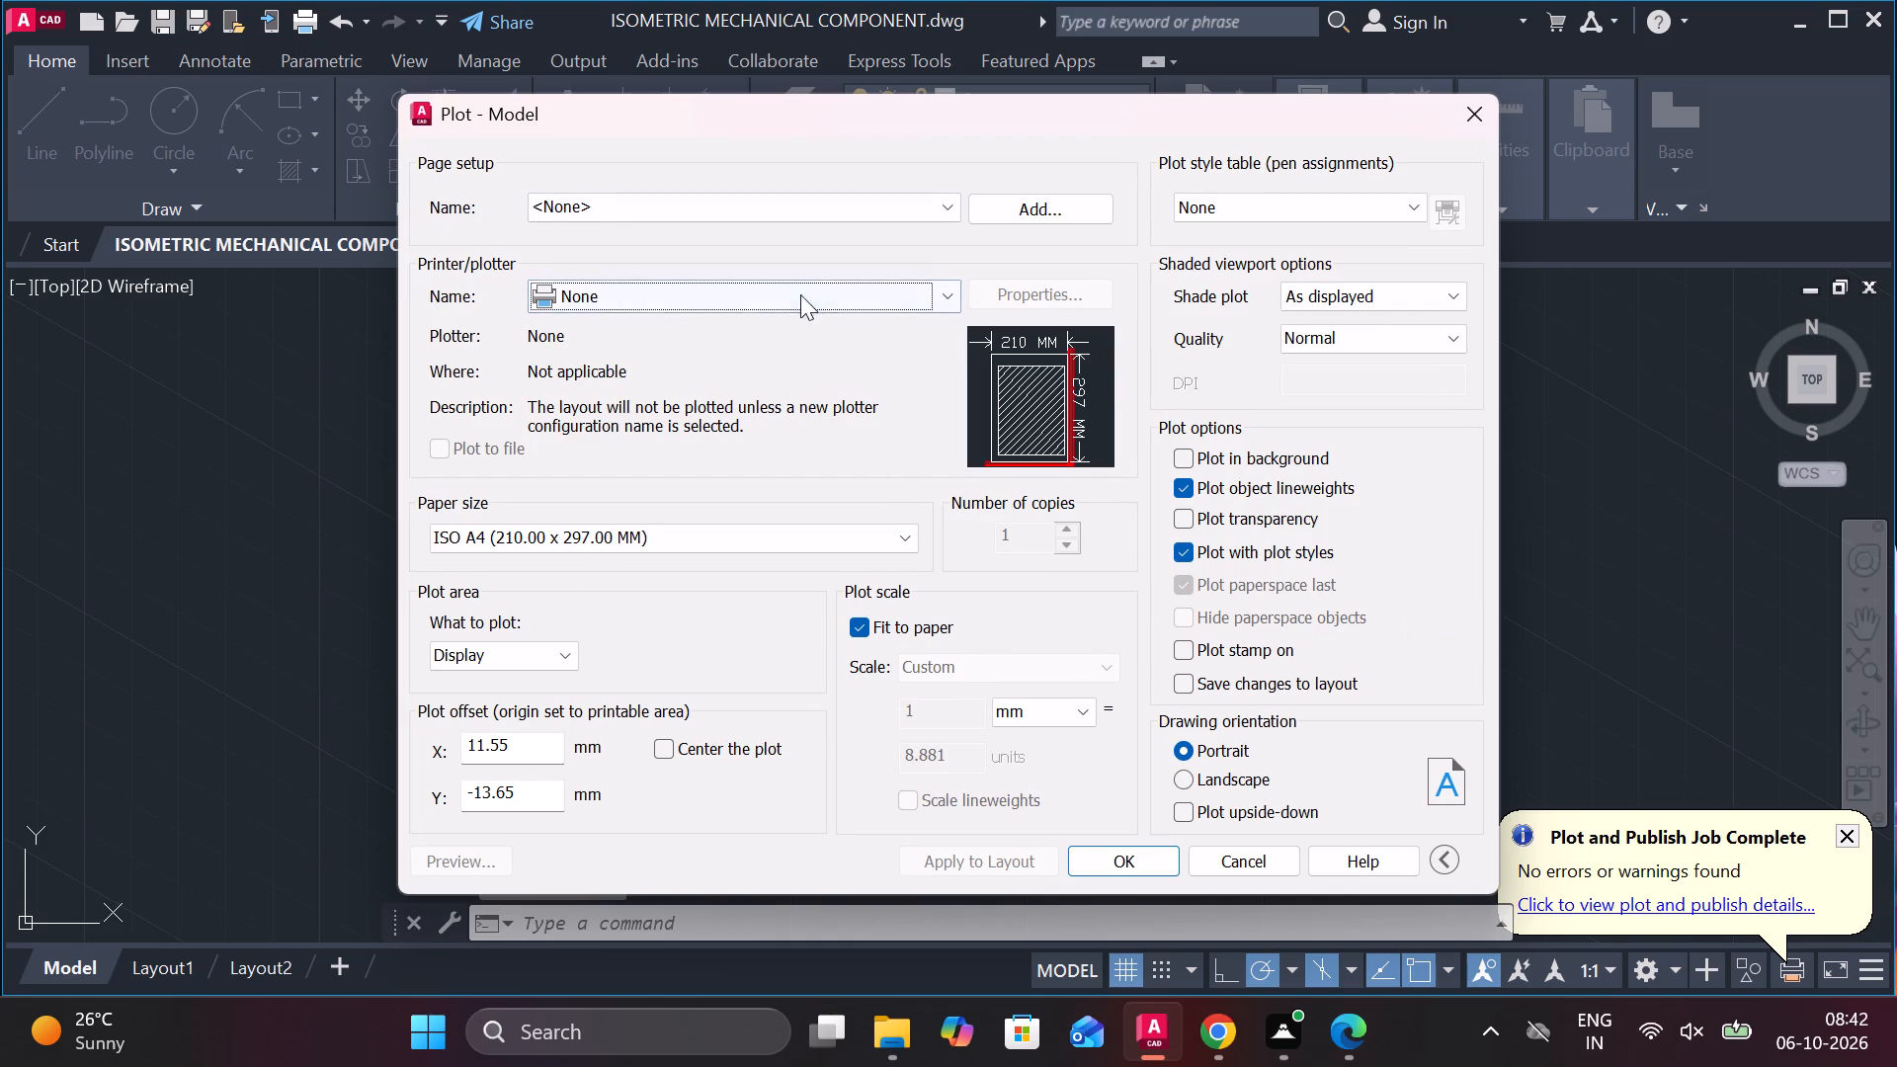
click(953, 294)
click(774, 615)
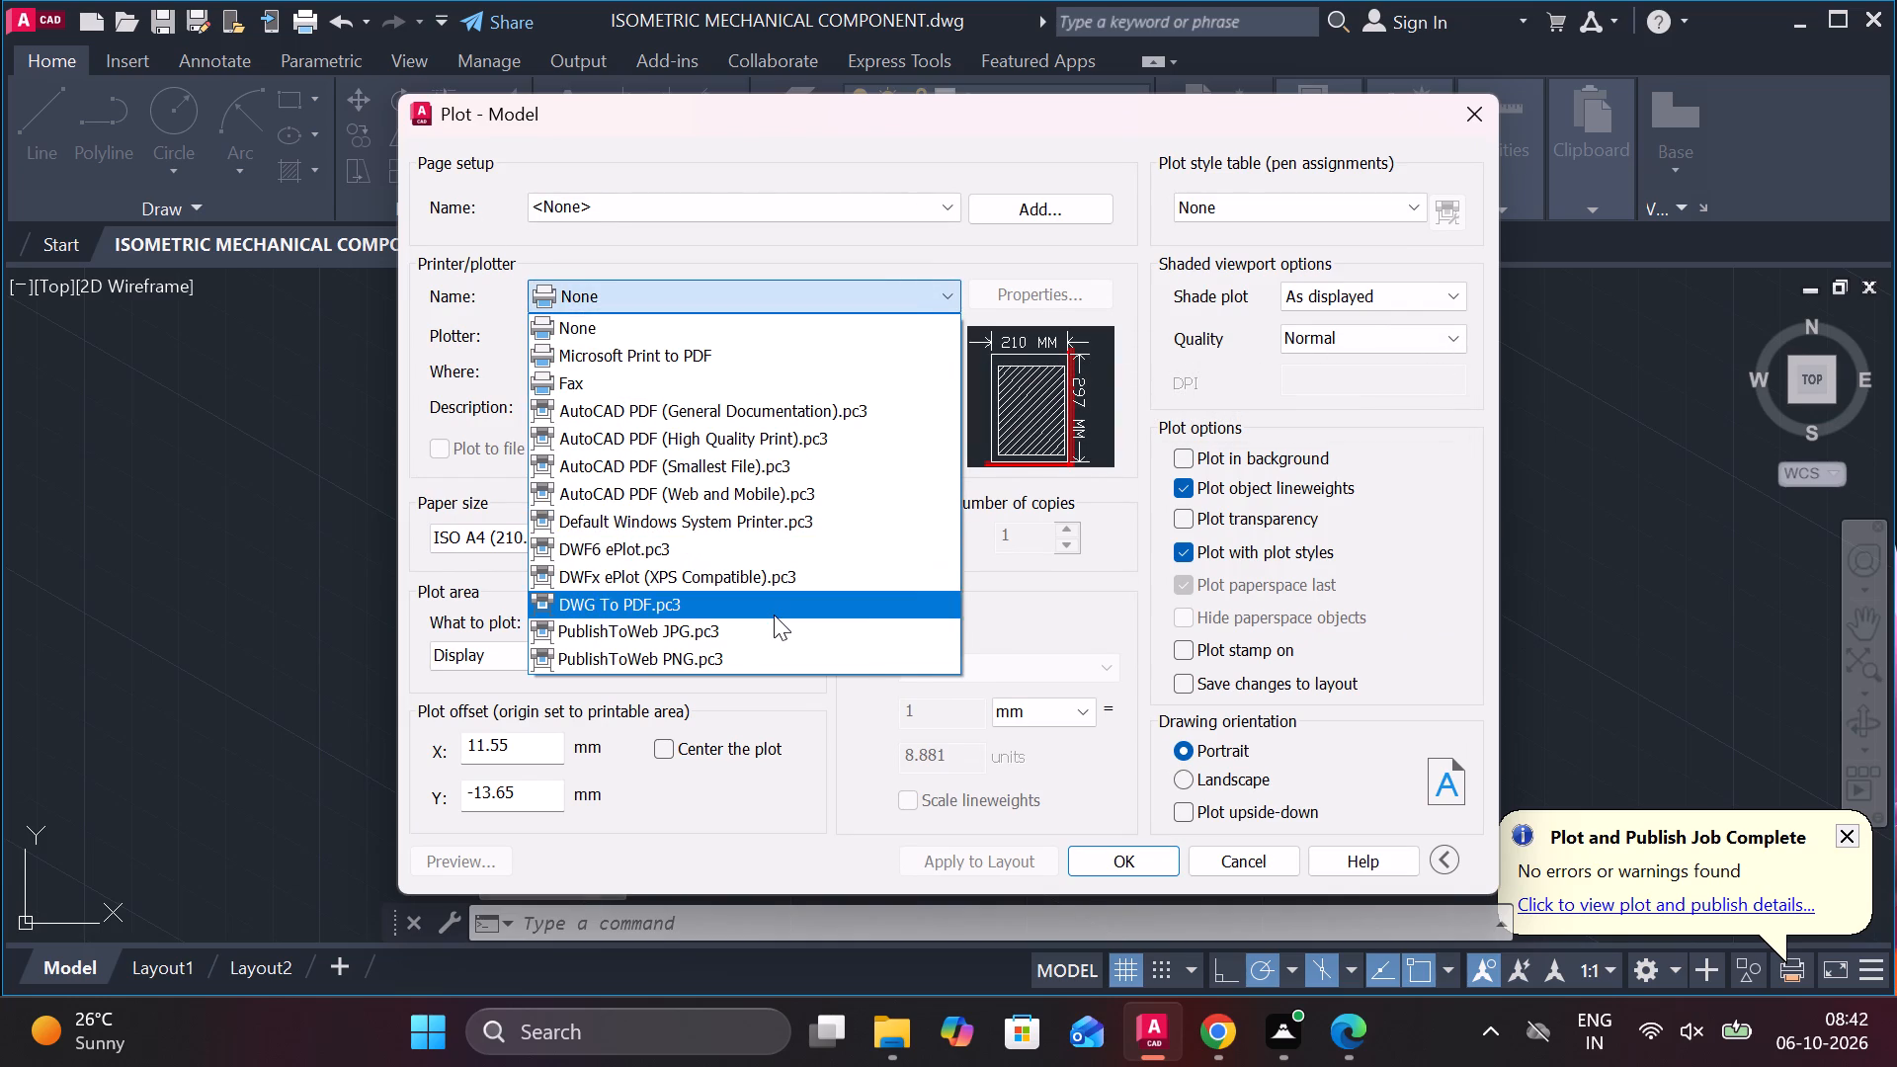
click(1193, 786)
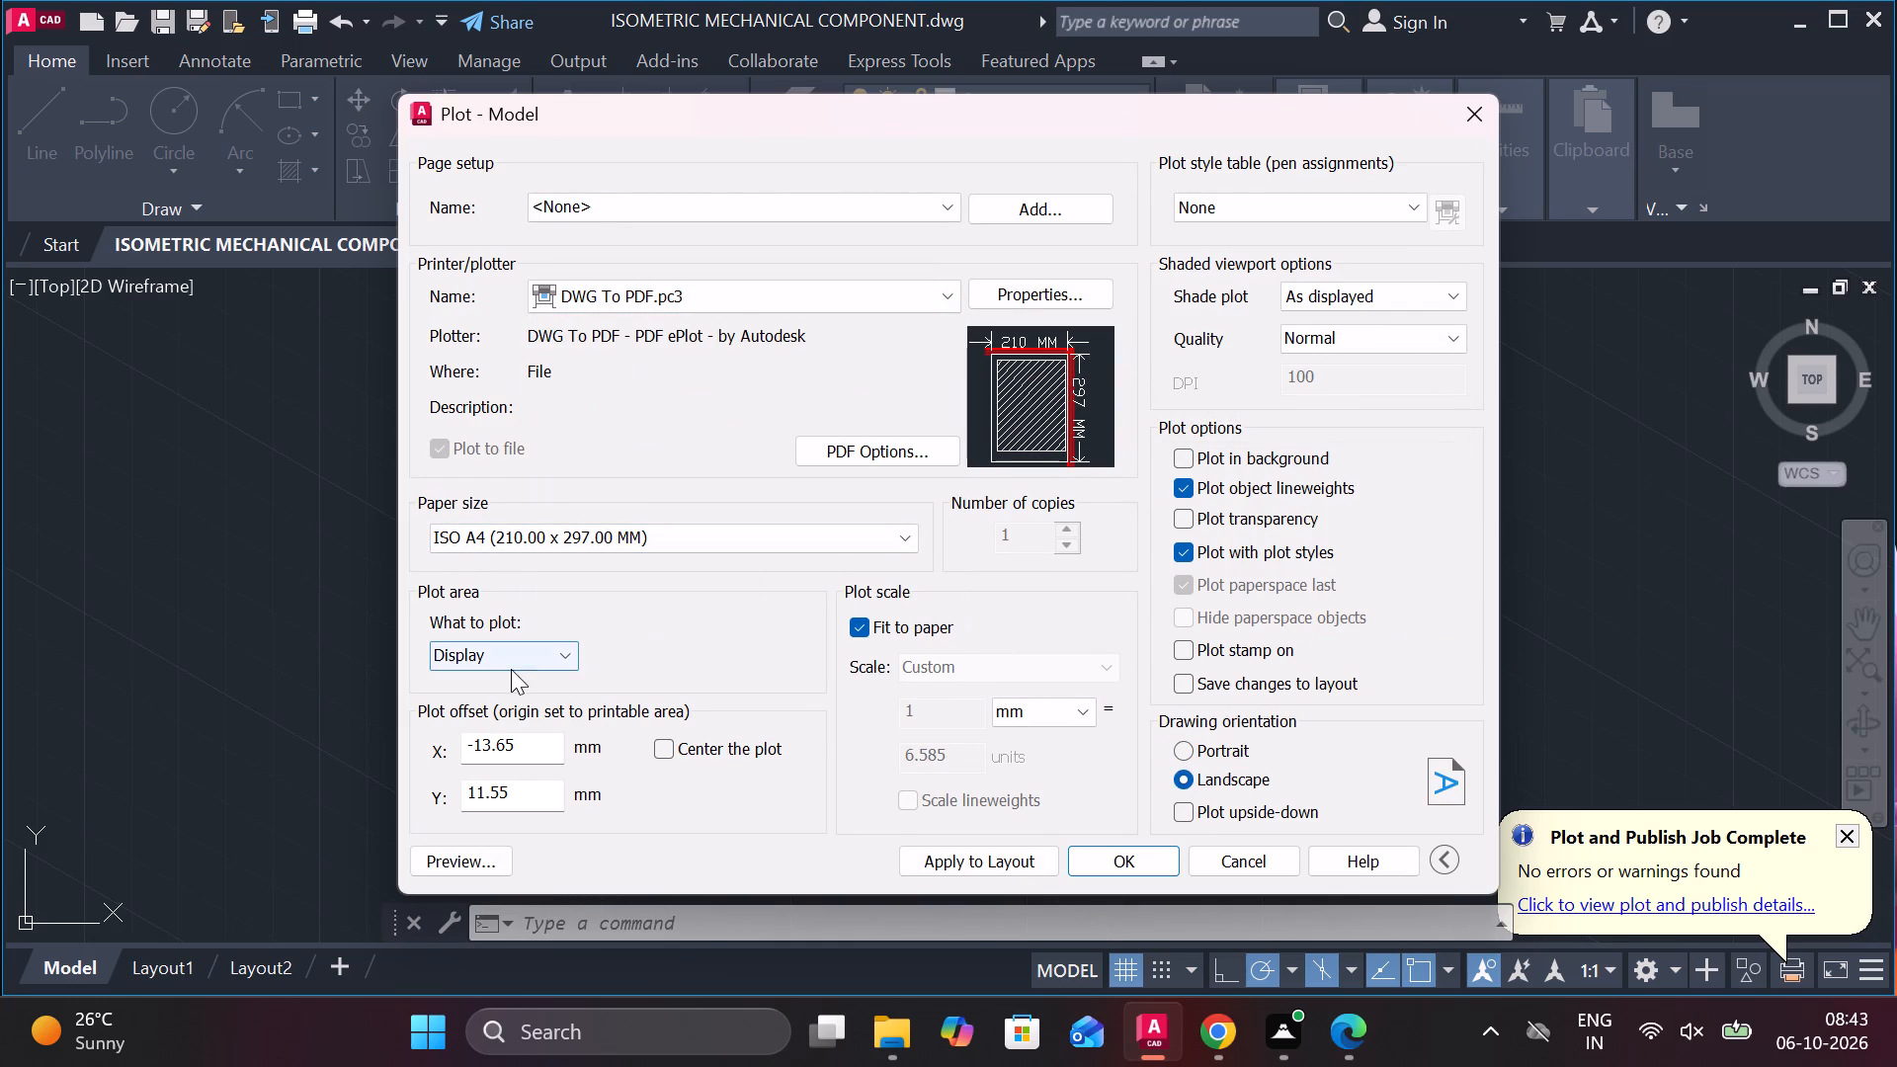
Define a Window plot area from the border's lower-right corner to a point just beyond its upper-left corner.
click(557, 656)
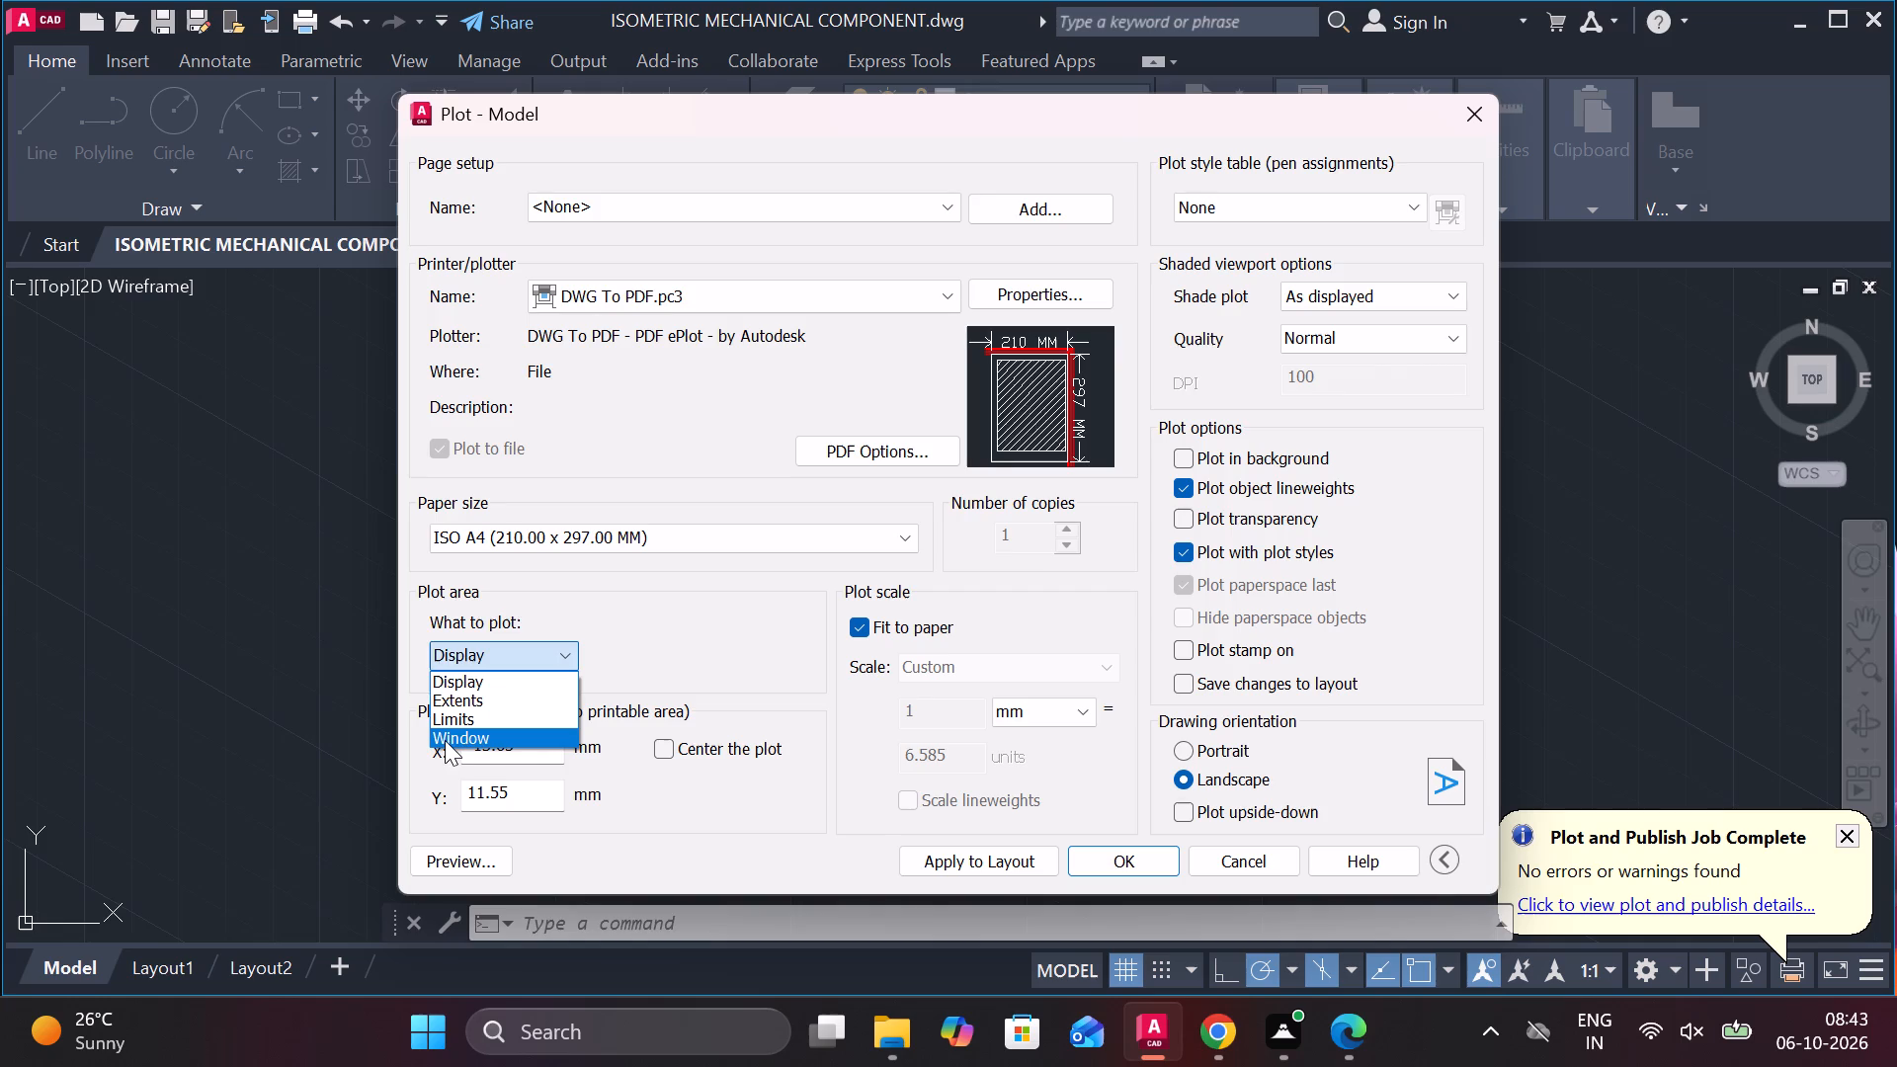
click(445, 740)
scroll(1379, 745, up, 3)
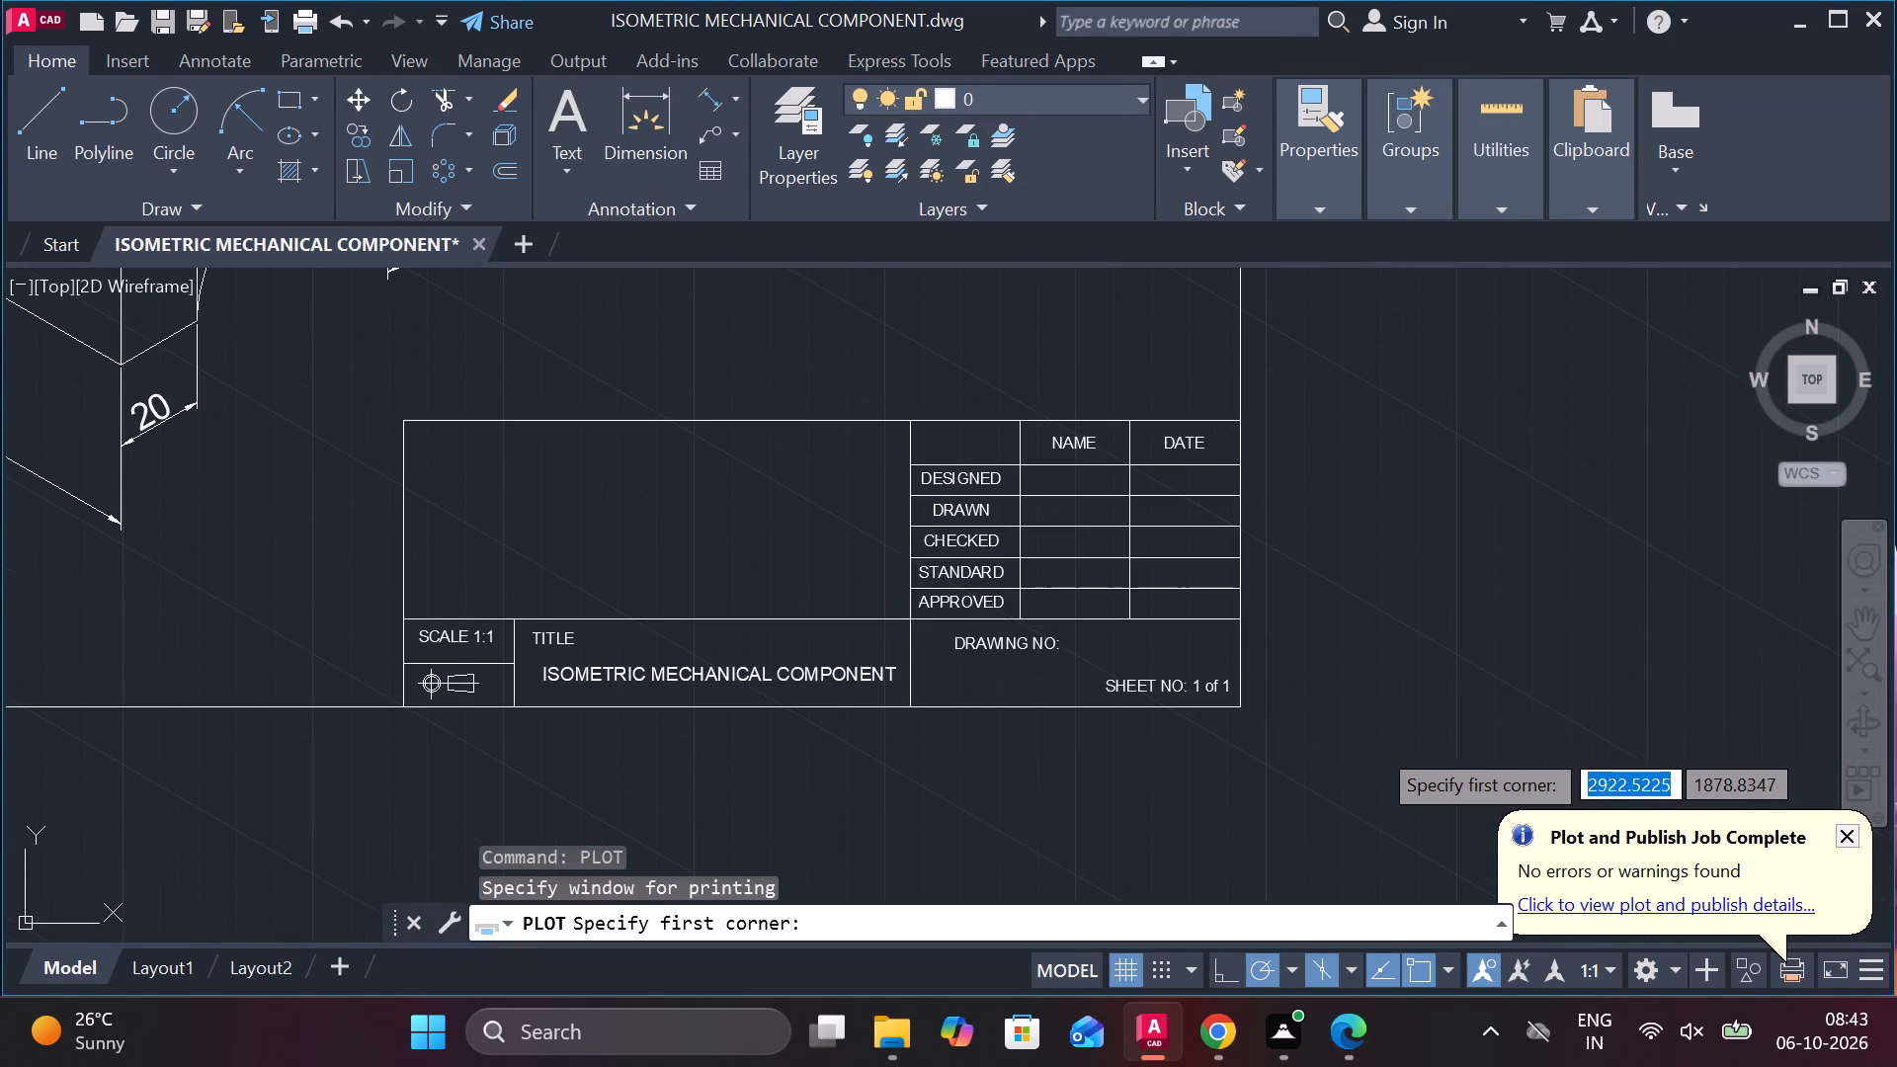
click(1236, 709)
scroll(1298, 643, down, 2)
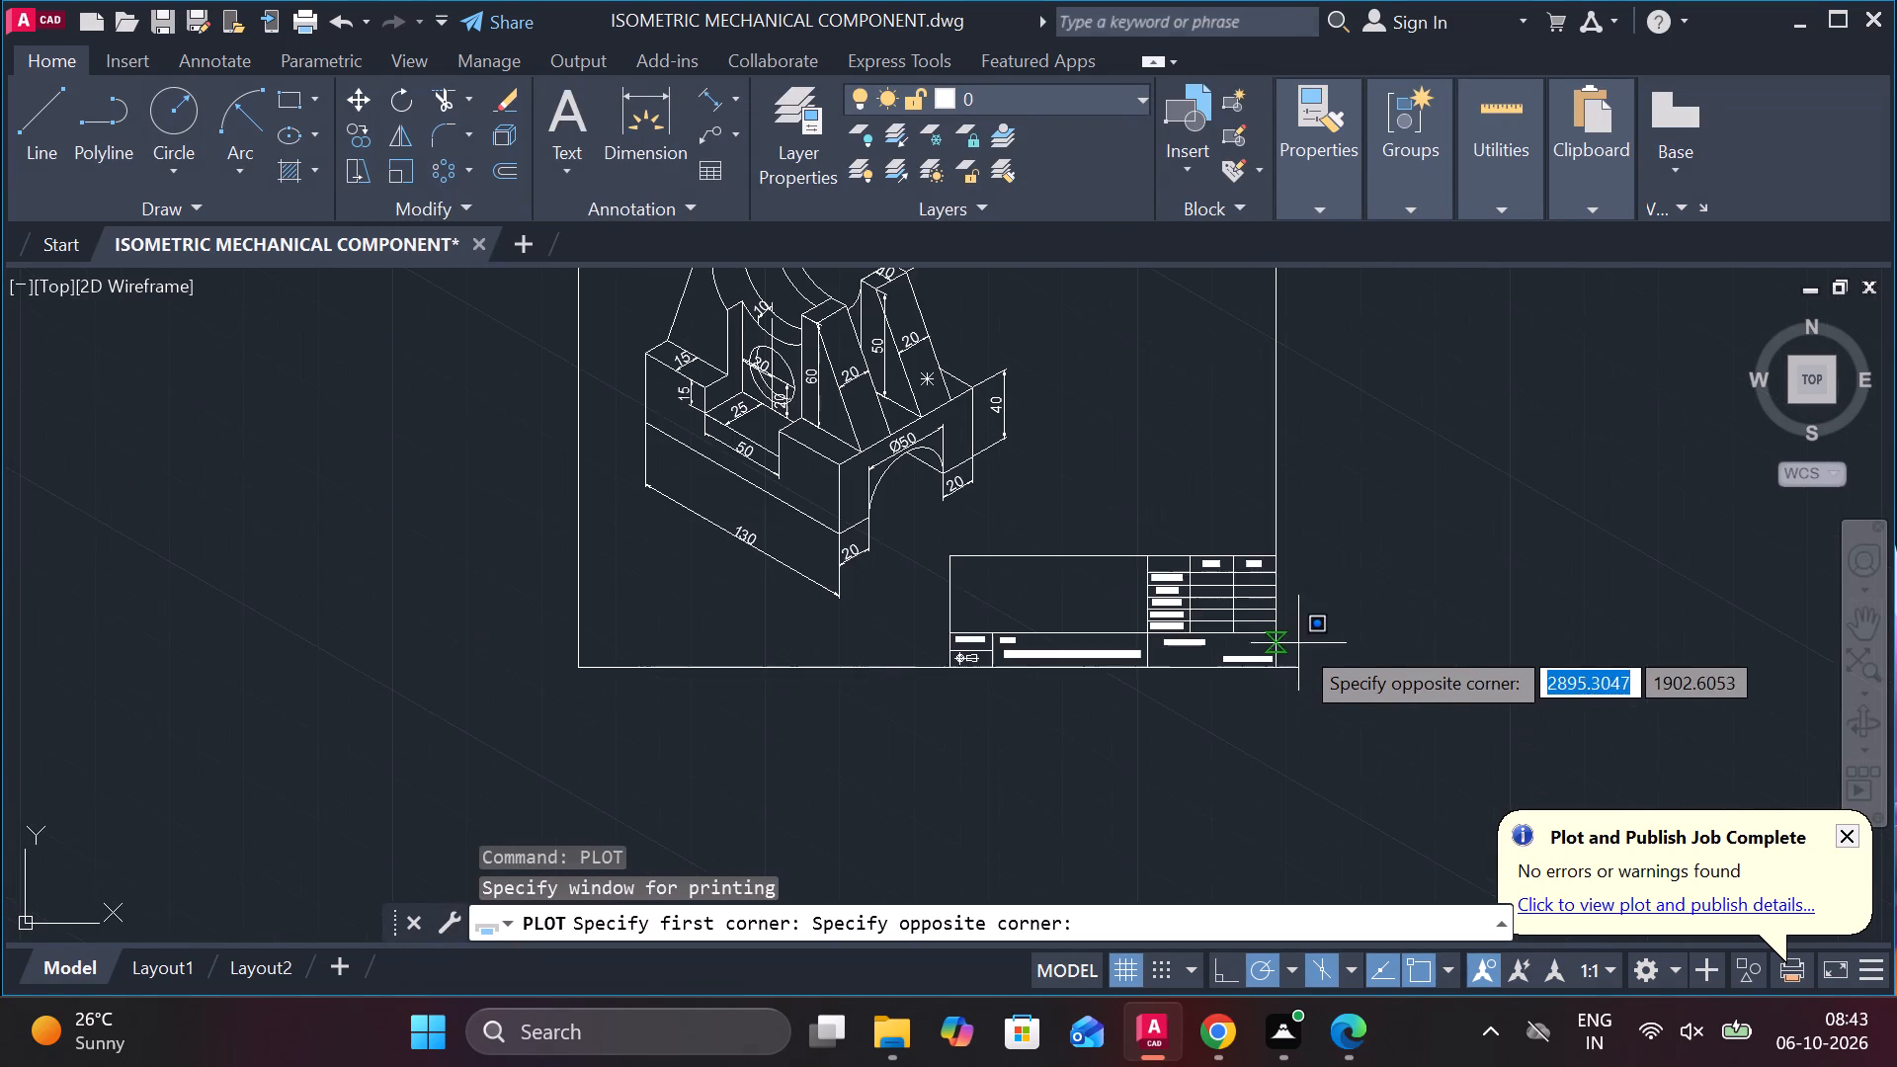
middle_drag(434, 500, 438, 783)
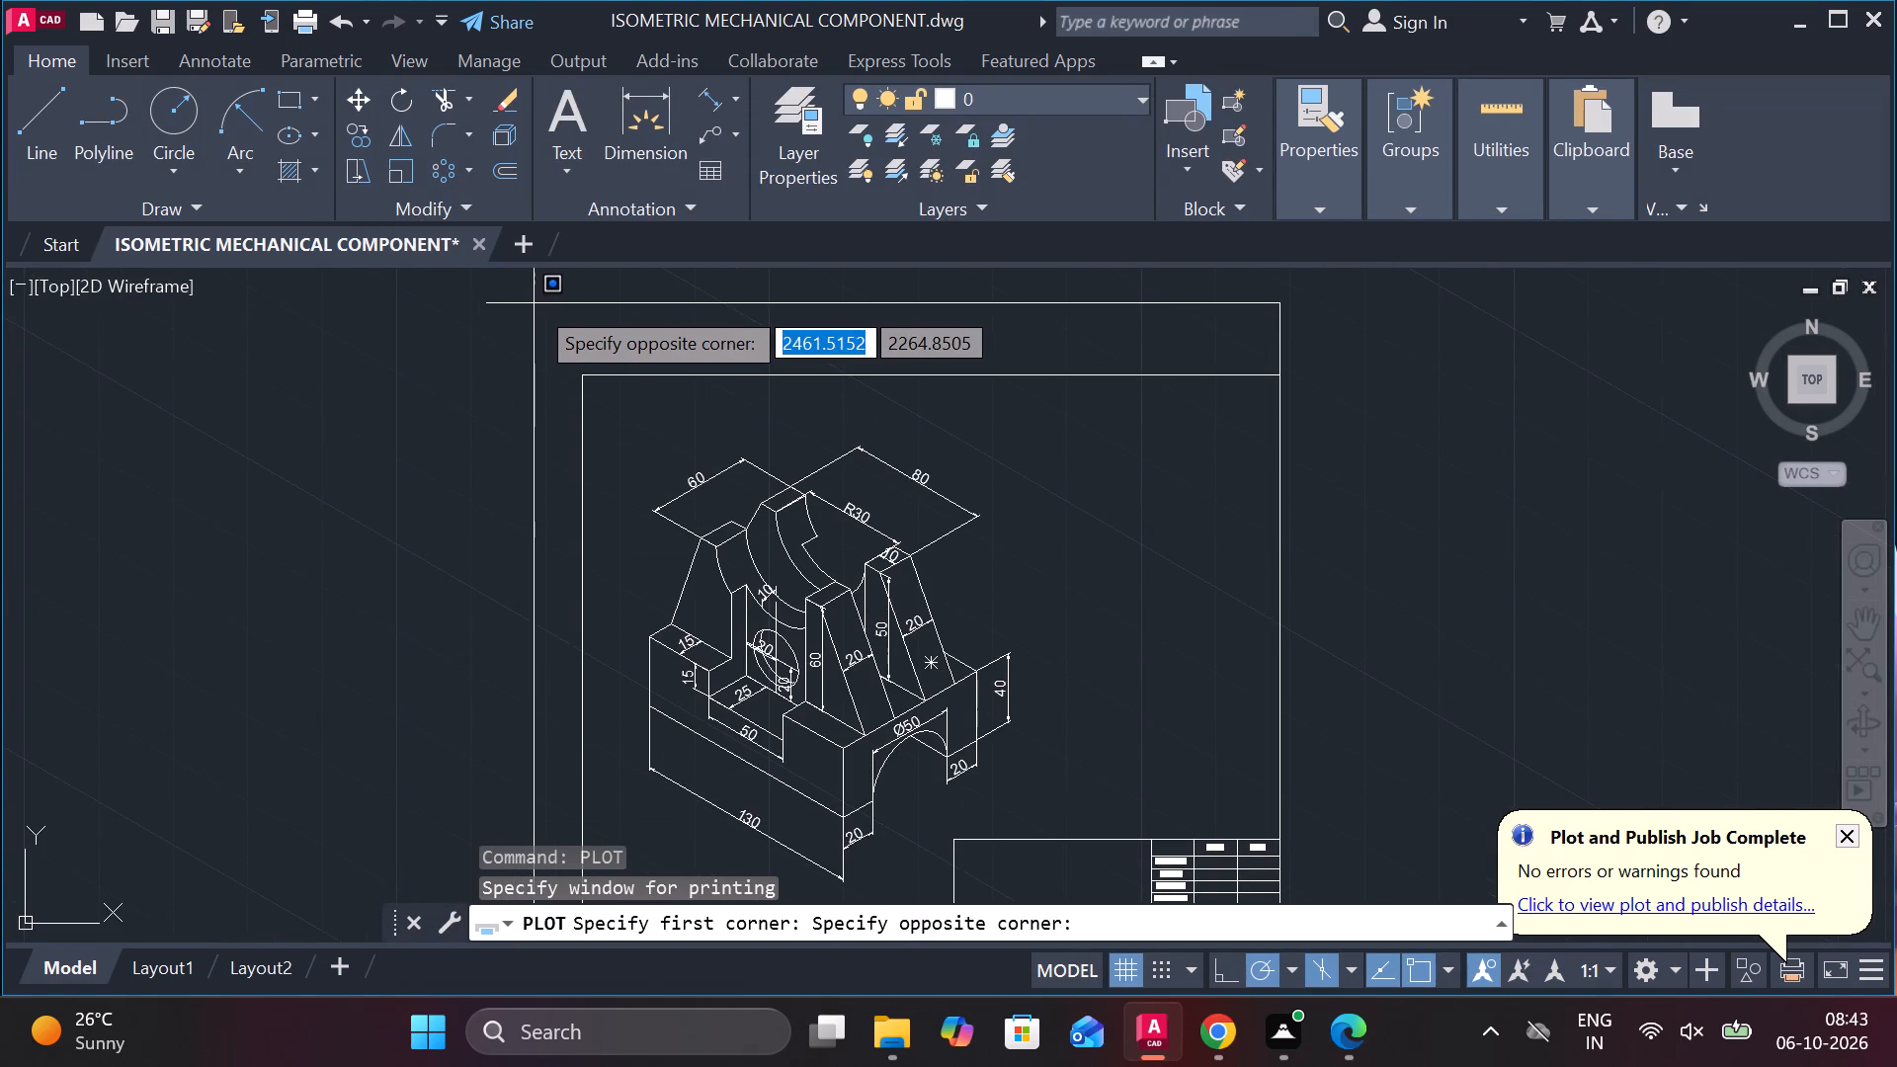
click(534, 303)
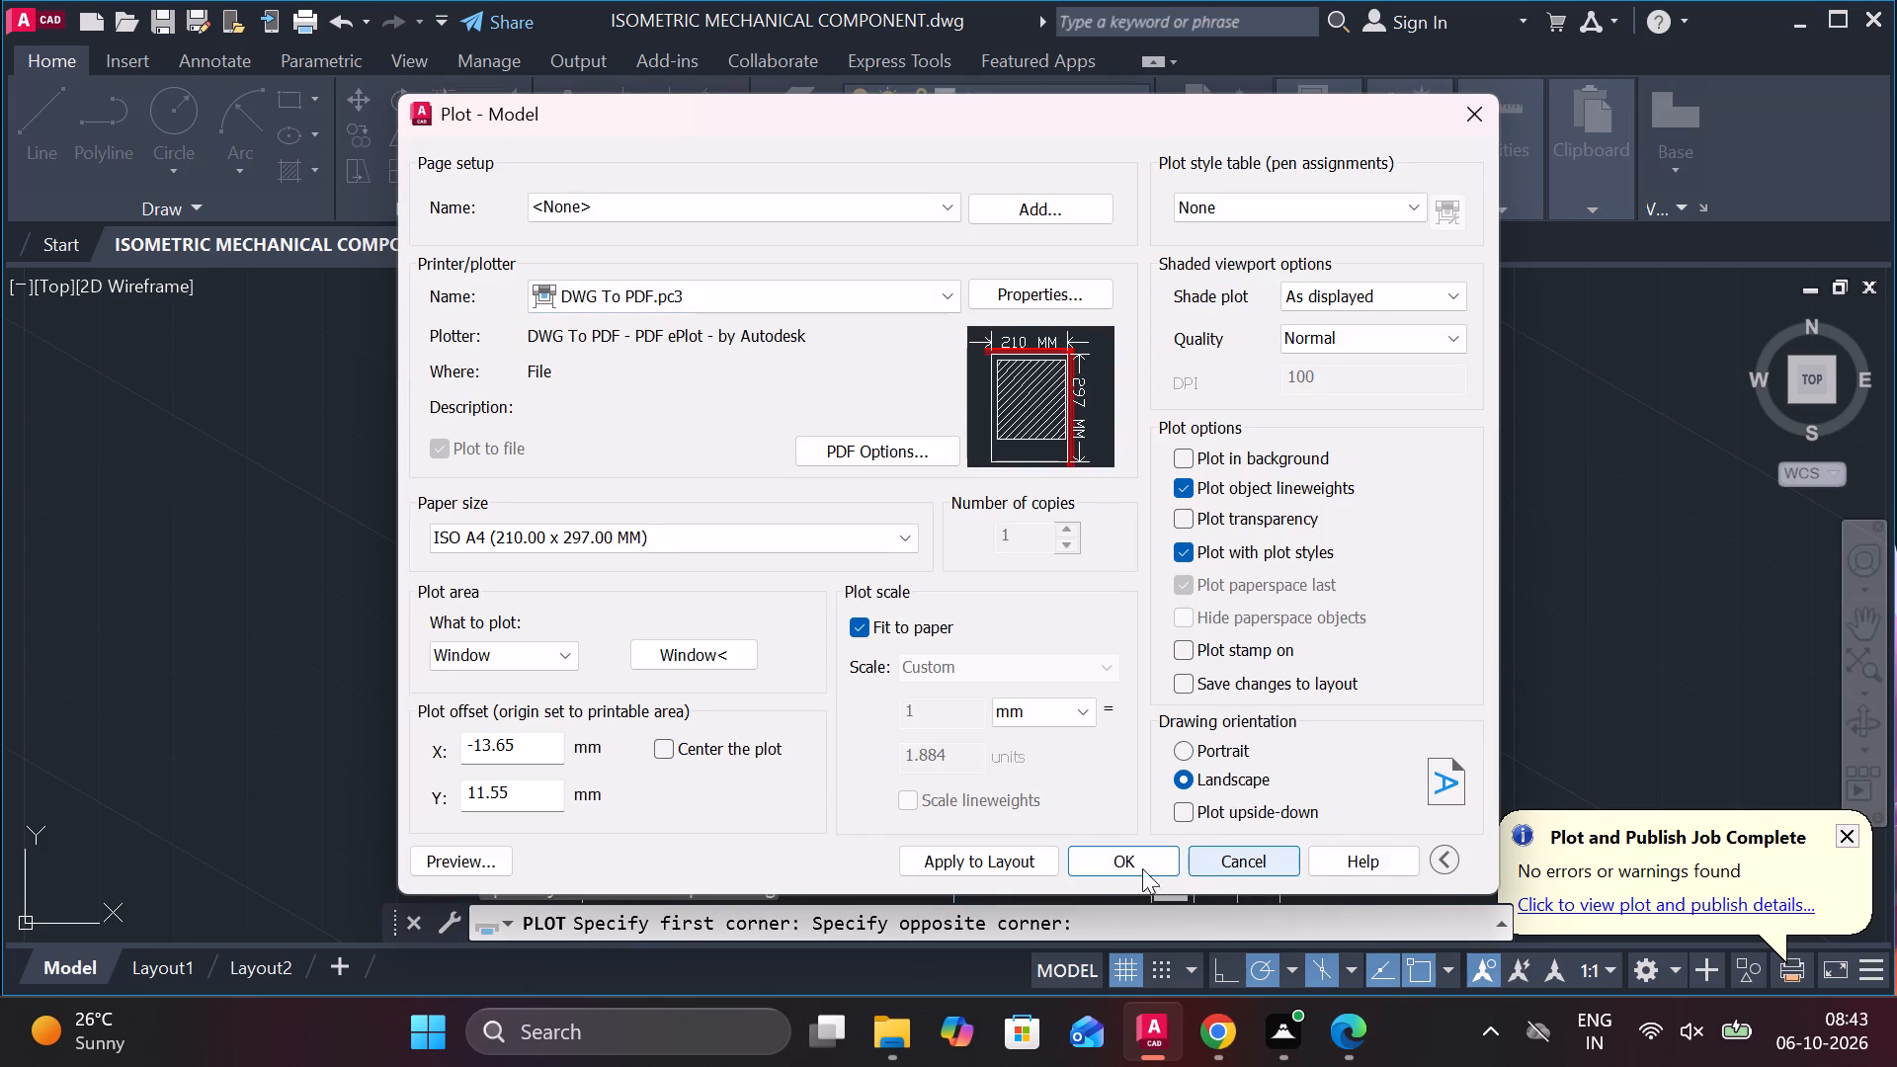
Plot the sheet to a PDF in Documents named ISOMETRIC MECHANICAL COMPONENT-Model.
click(1128, 864)
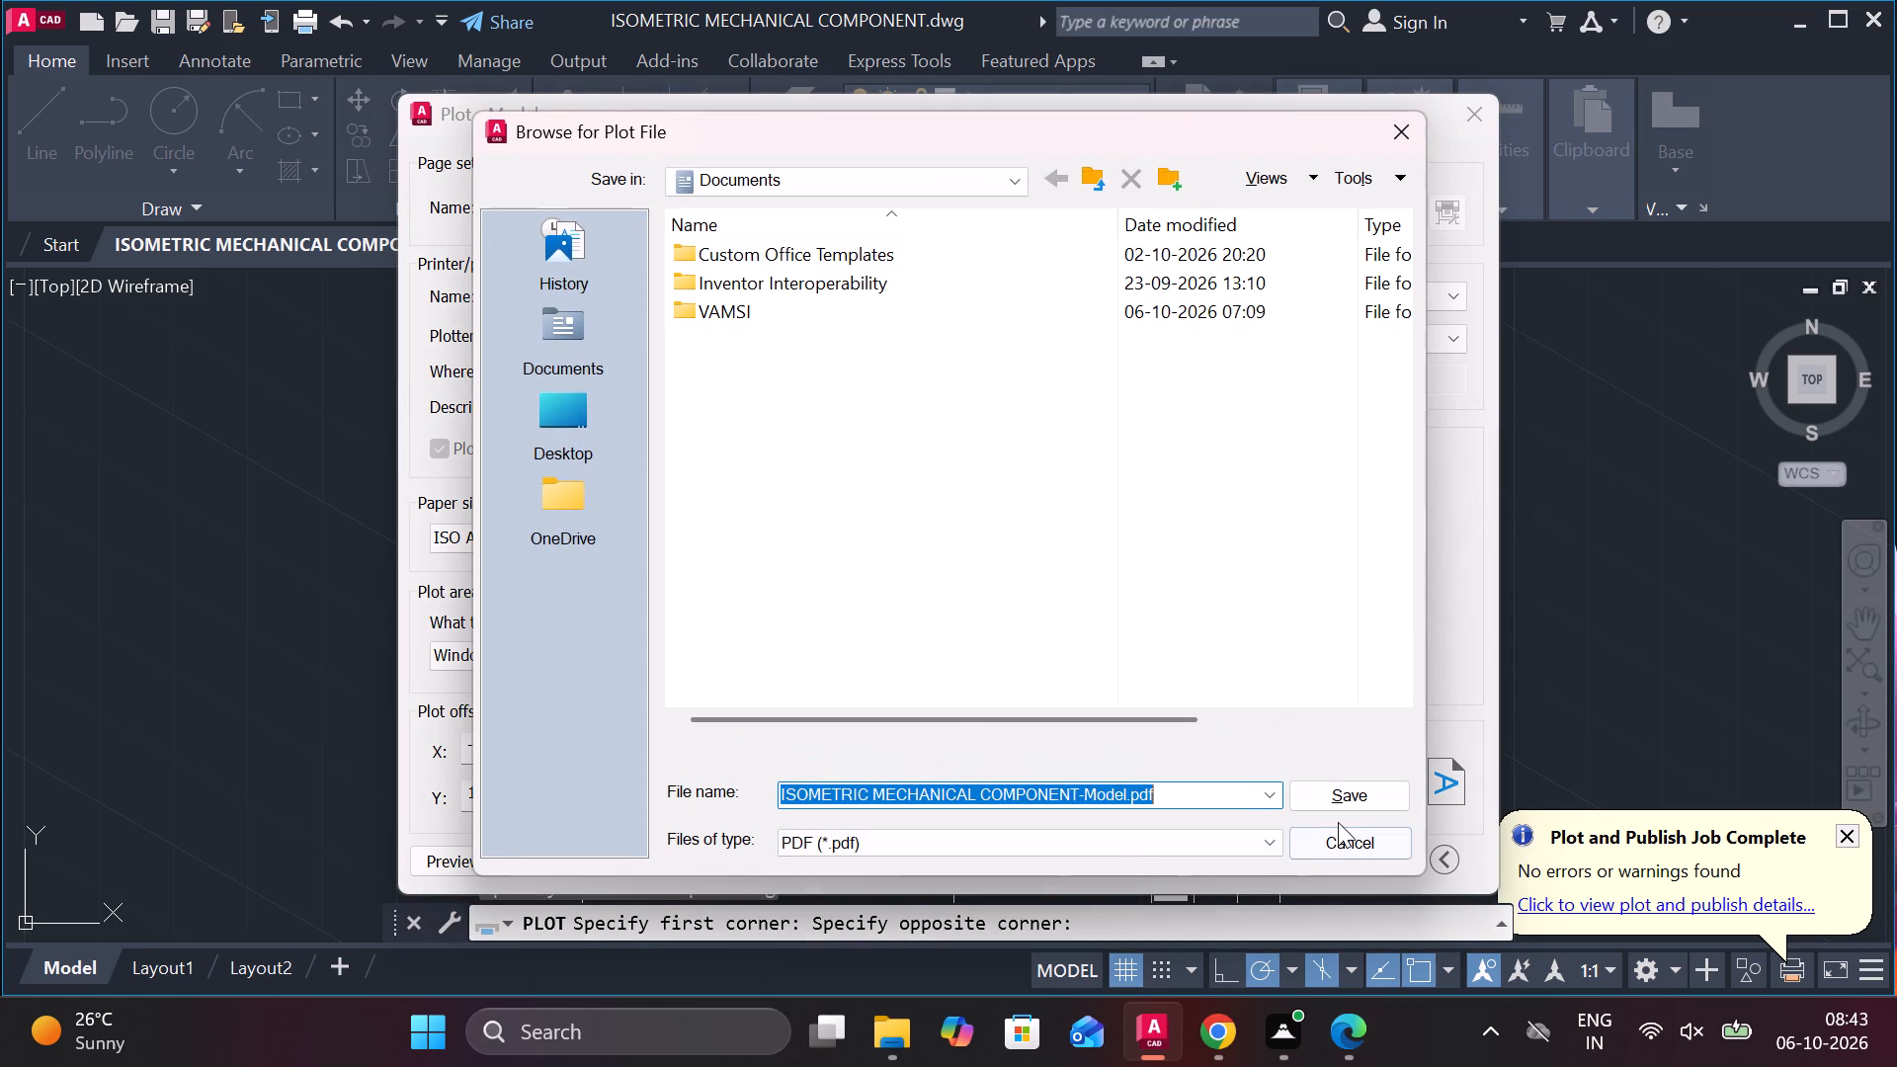
click(1344, 789)
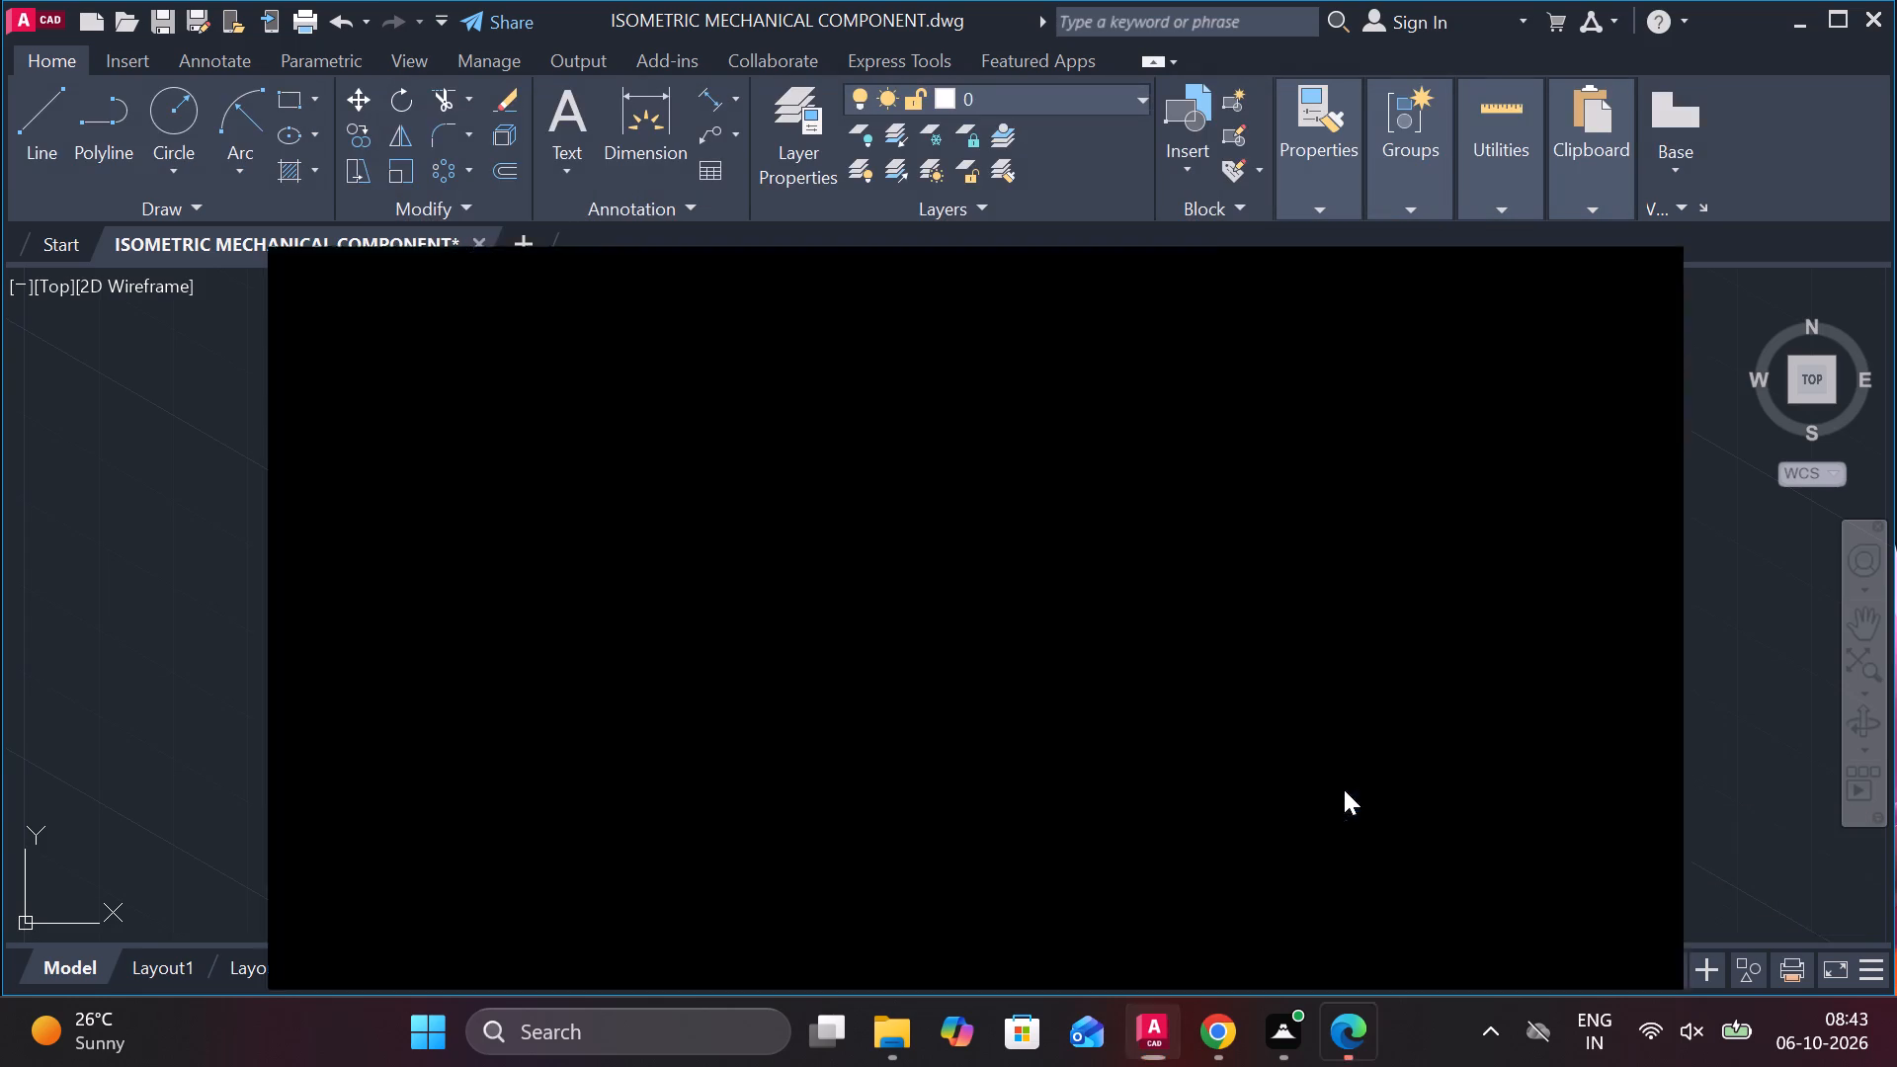
Check the plotted PDF's border placement, isometric block dimensions and title block.
scroll(1217, 731, down, 2)
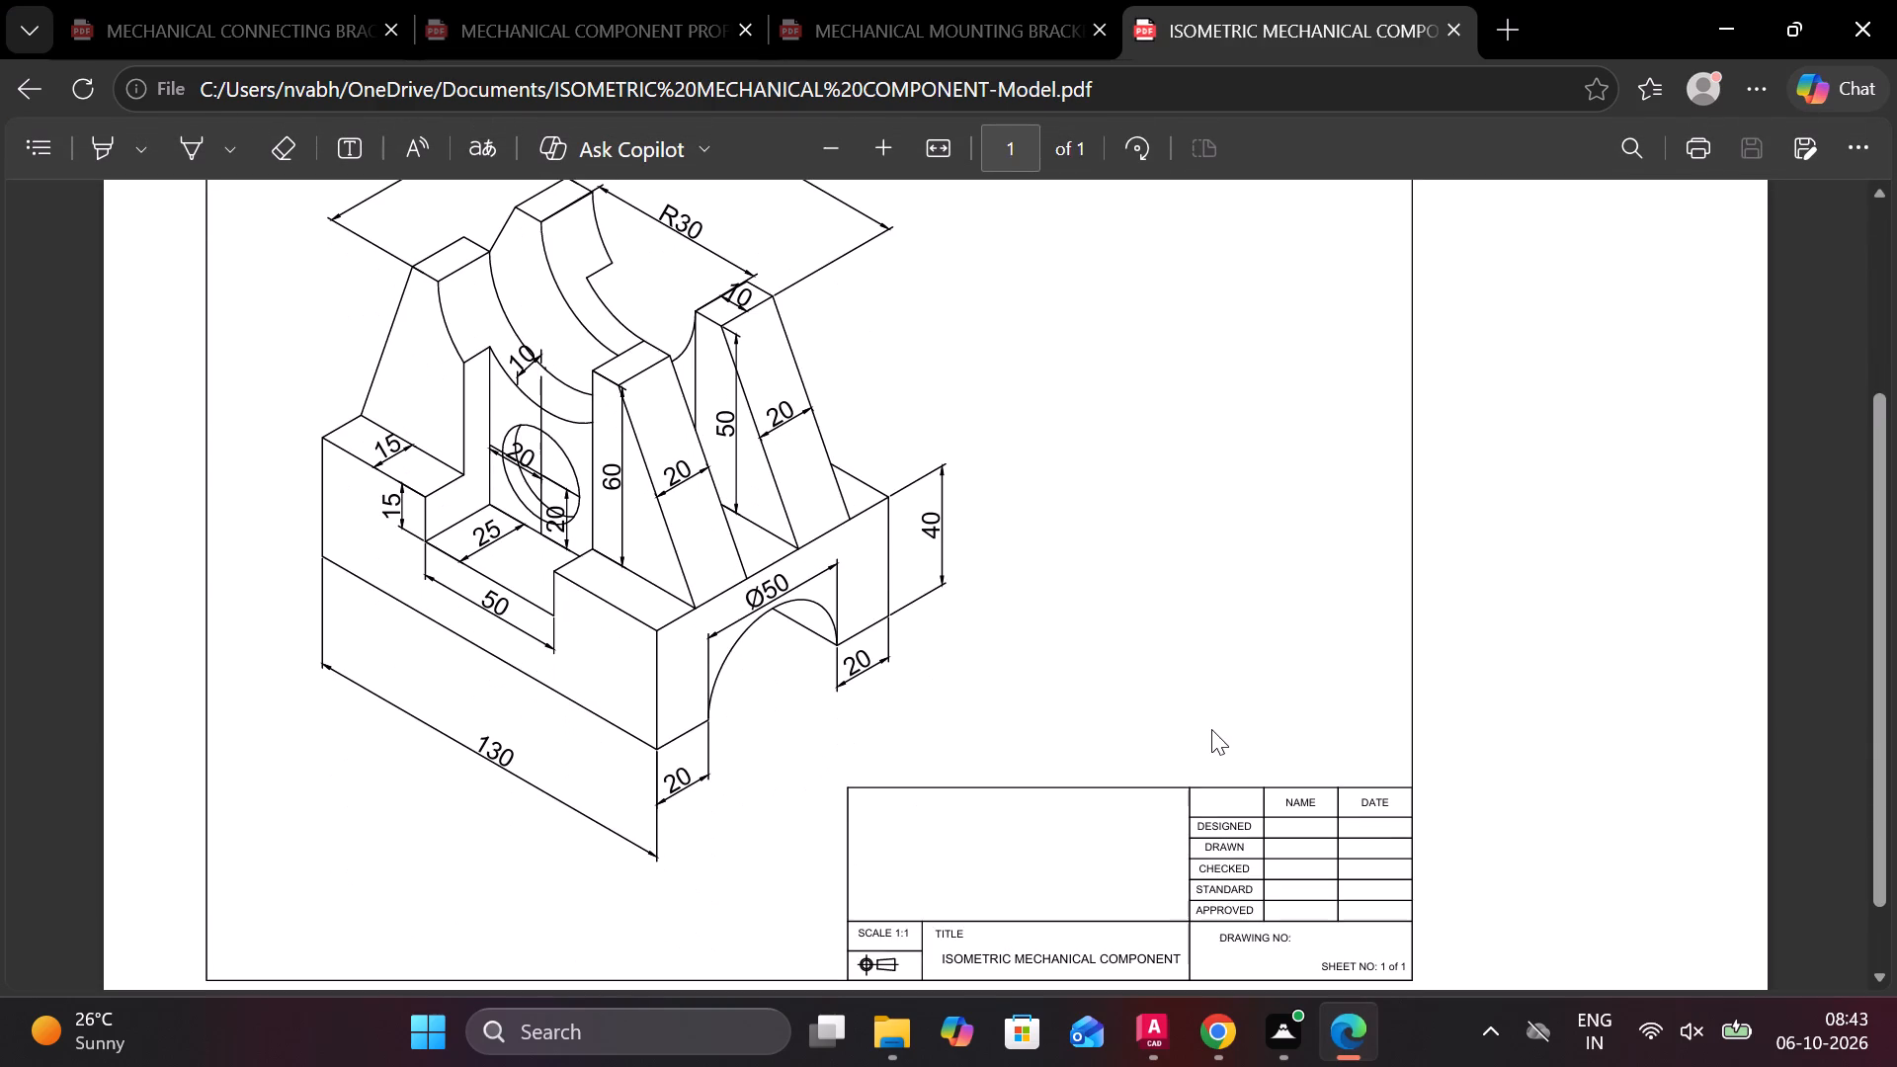
scroll(1211, 729, down, 2)
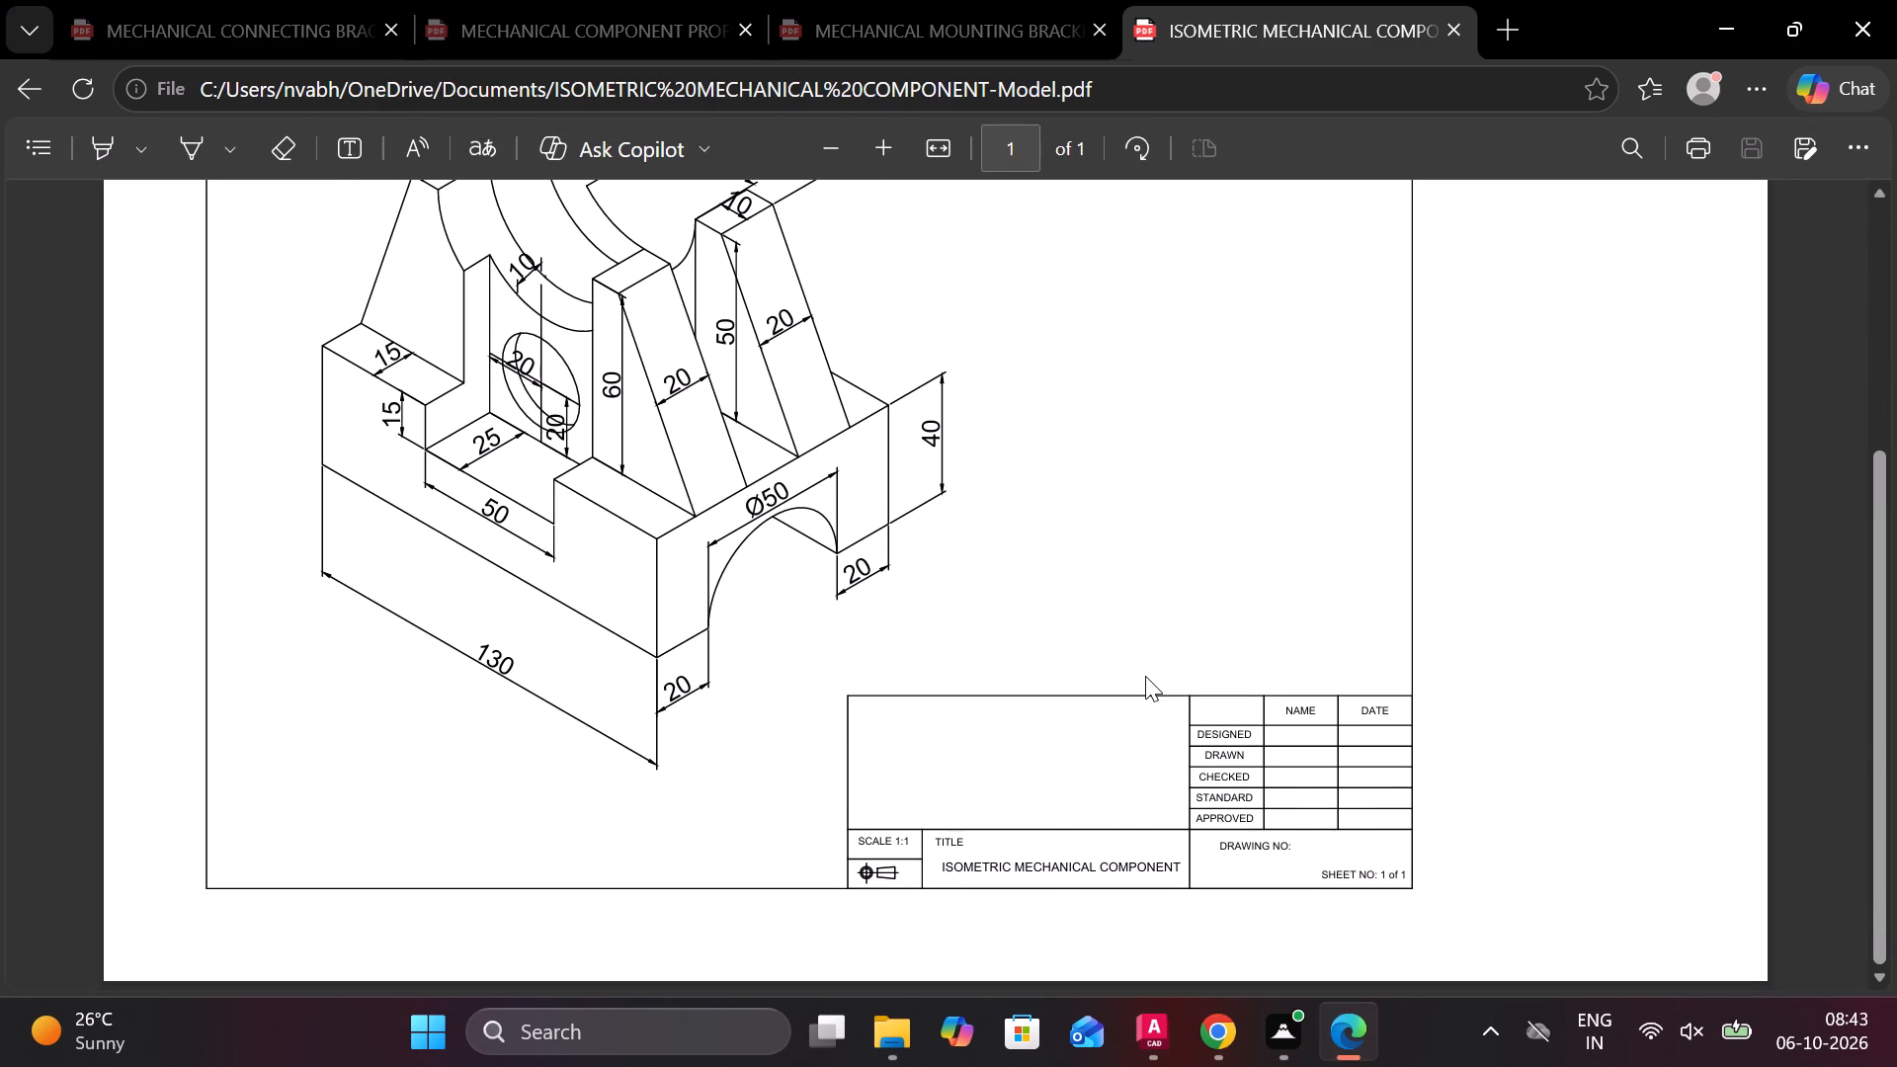
scroll(1145, 676, up, 3)
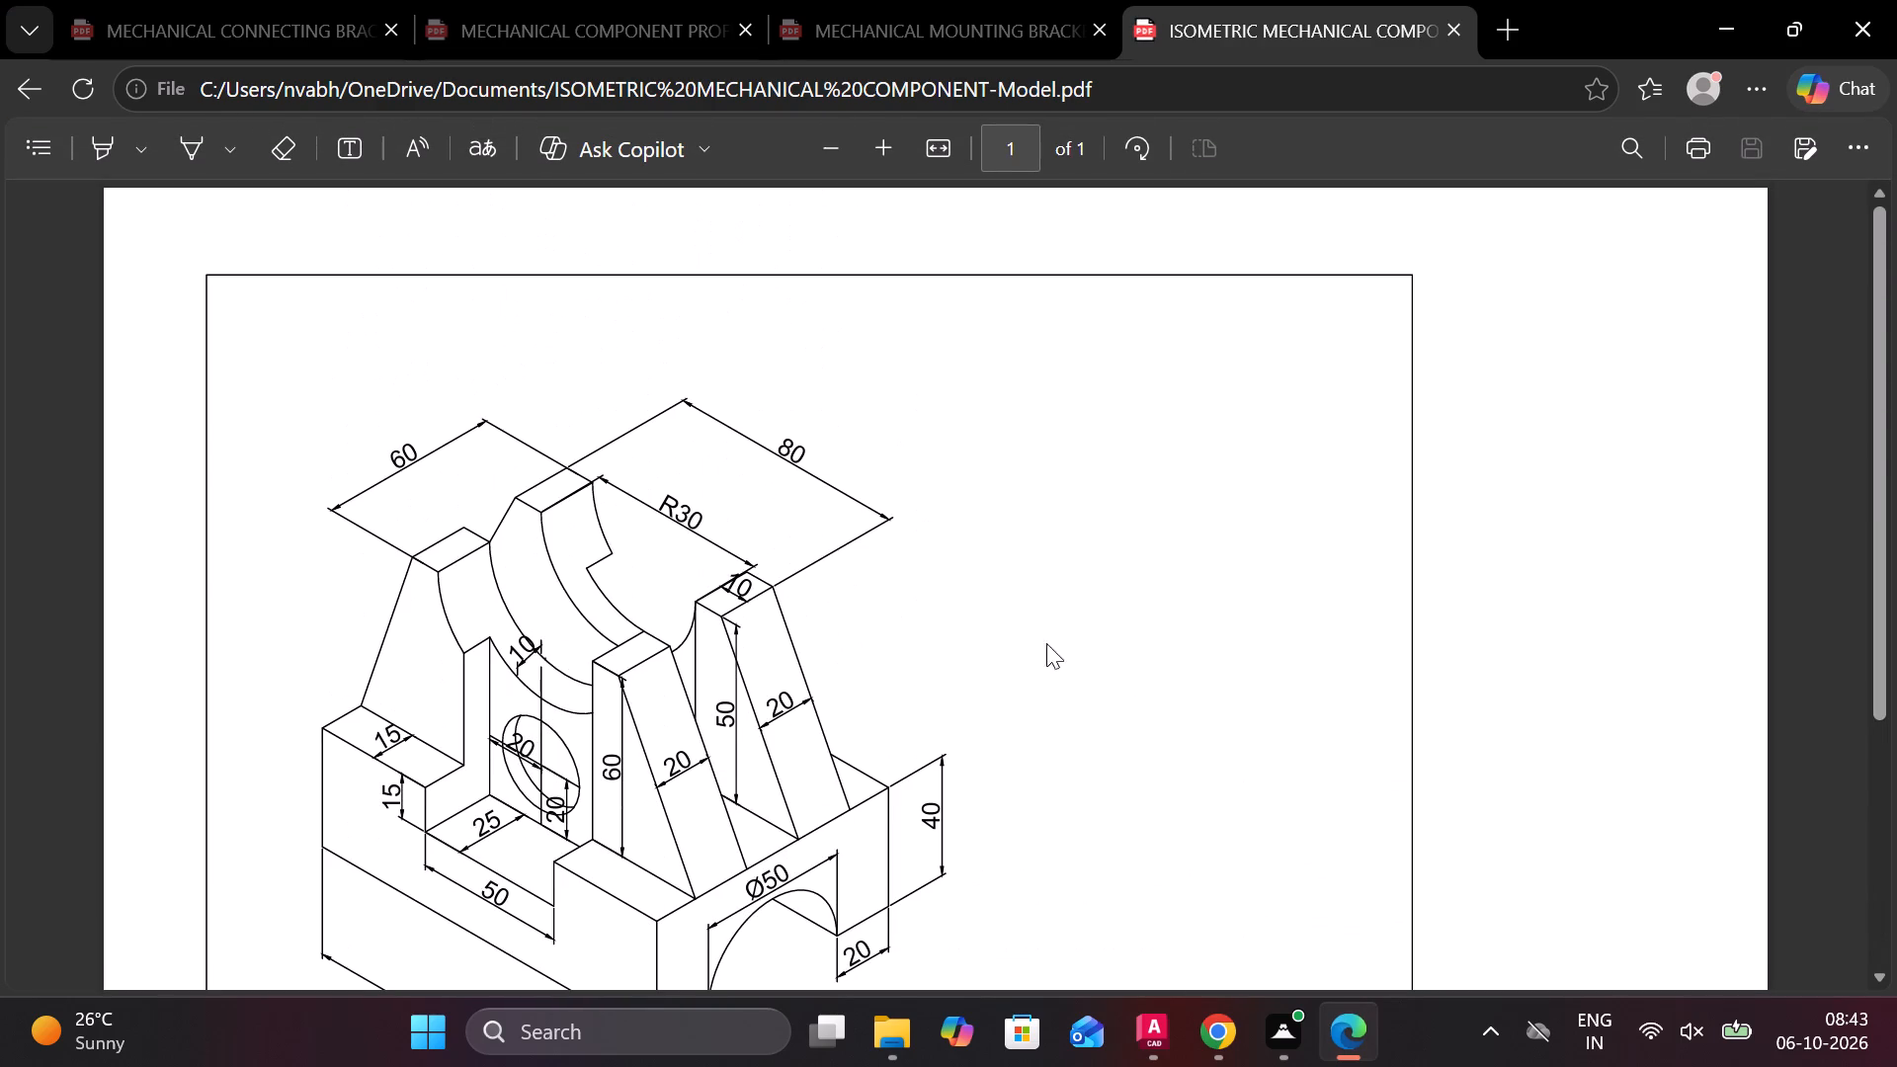
scroll(969, 616, down, 2)
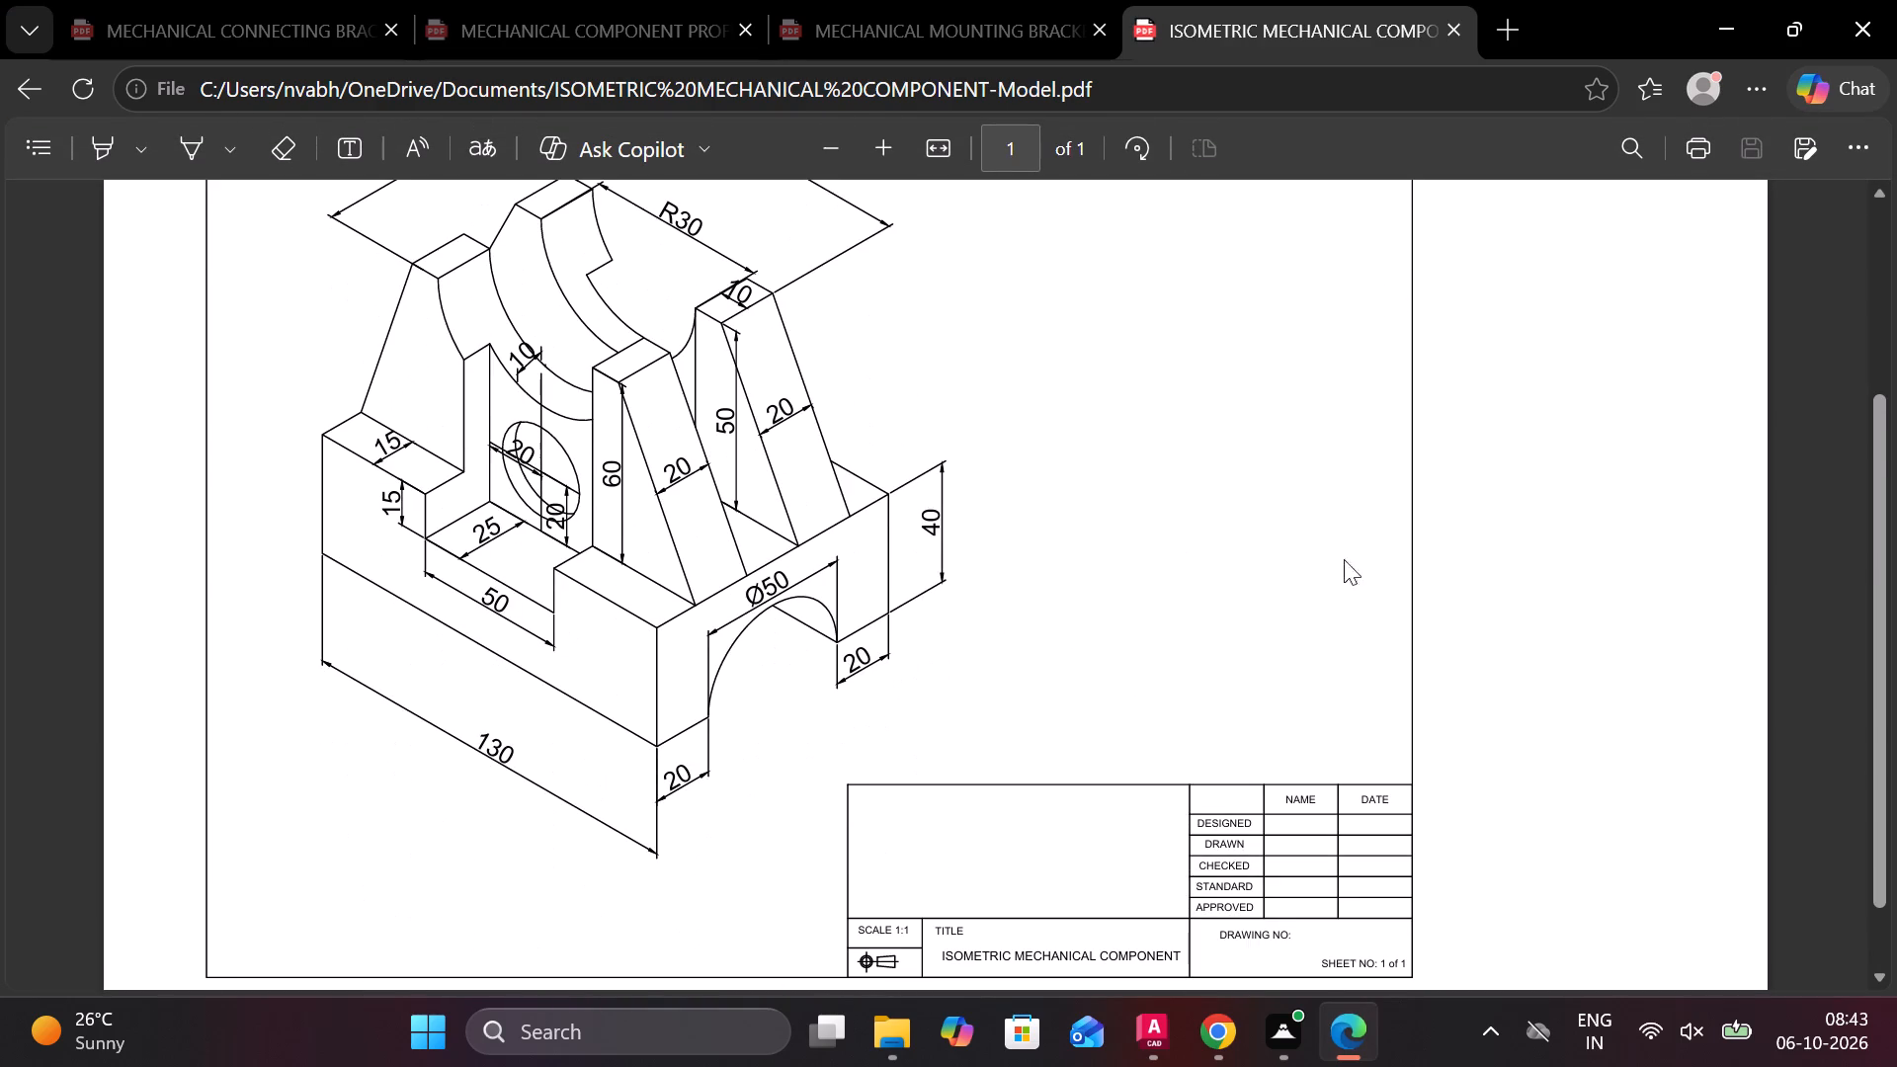